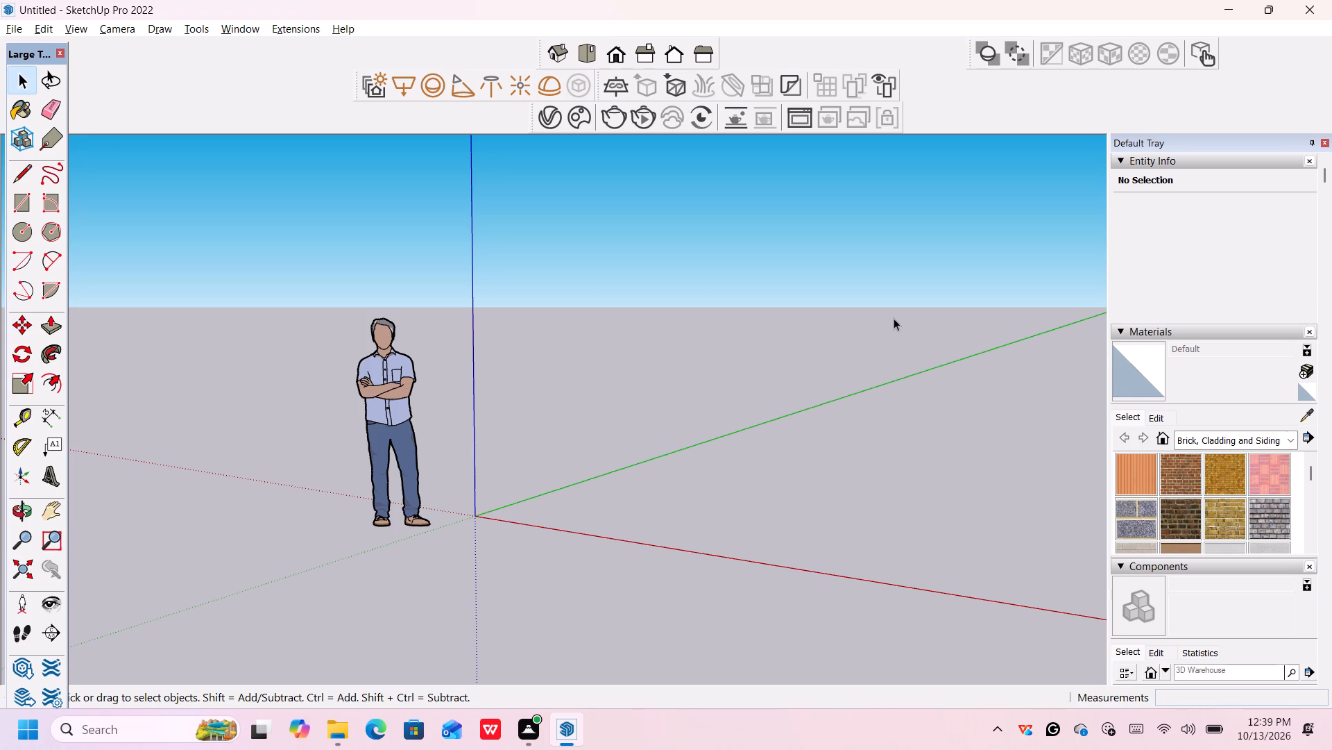
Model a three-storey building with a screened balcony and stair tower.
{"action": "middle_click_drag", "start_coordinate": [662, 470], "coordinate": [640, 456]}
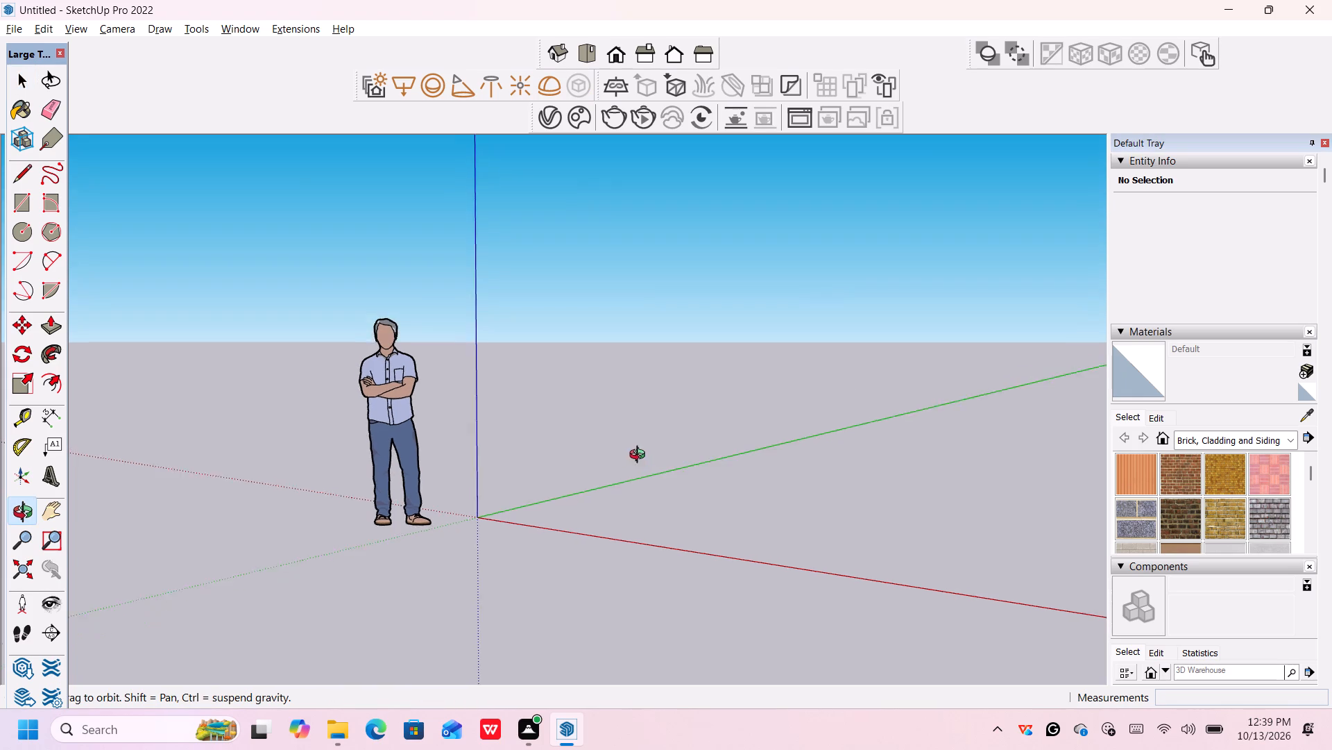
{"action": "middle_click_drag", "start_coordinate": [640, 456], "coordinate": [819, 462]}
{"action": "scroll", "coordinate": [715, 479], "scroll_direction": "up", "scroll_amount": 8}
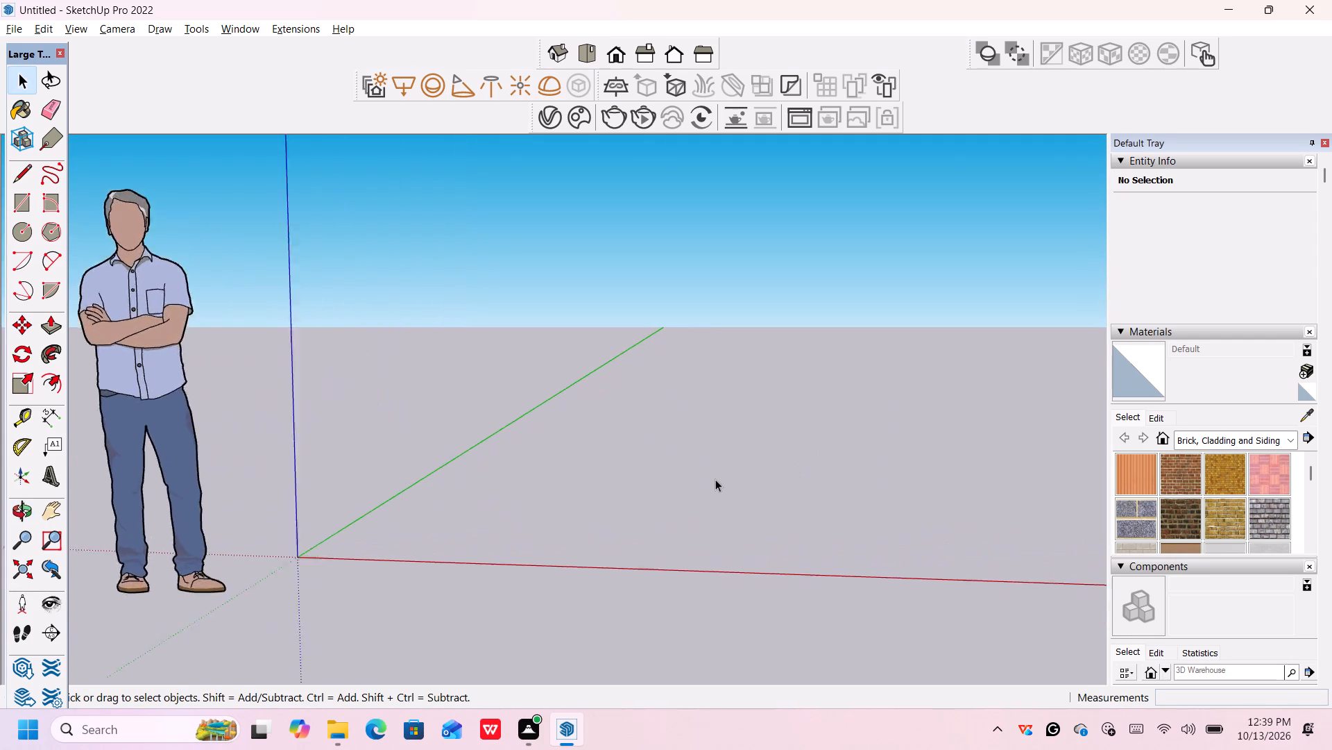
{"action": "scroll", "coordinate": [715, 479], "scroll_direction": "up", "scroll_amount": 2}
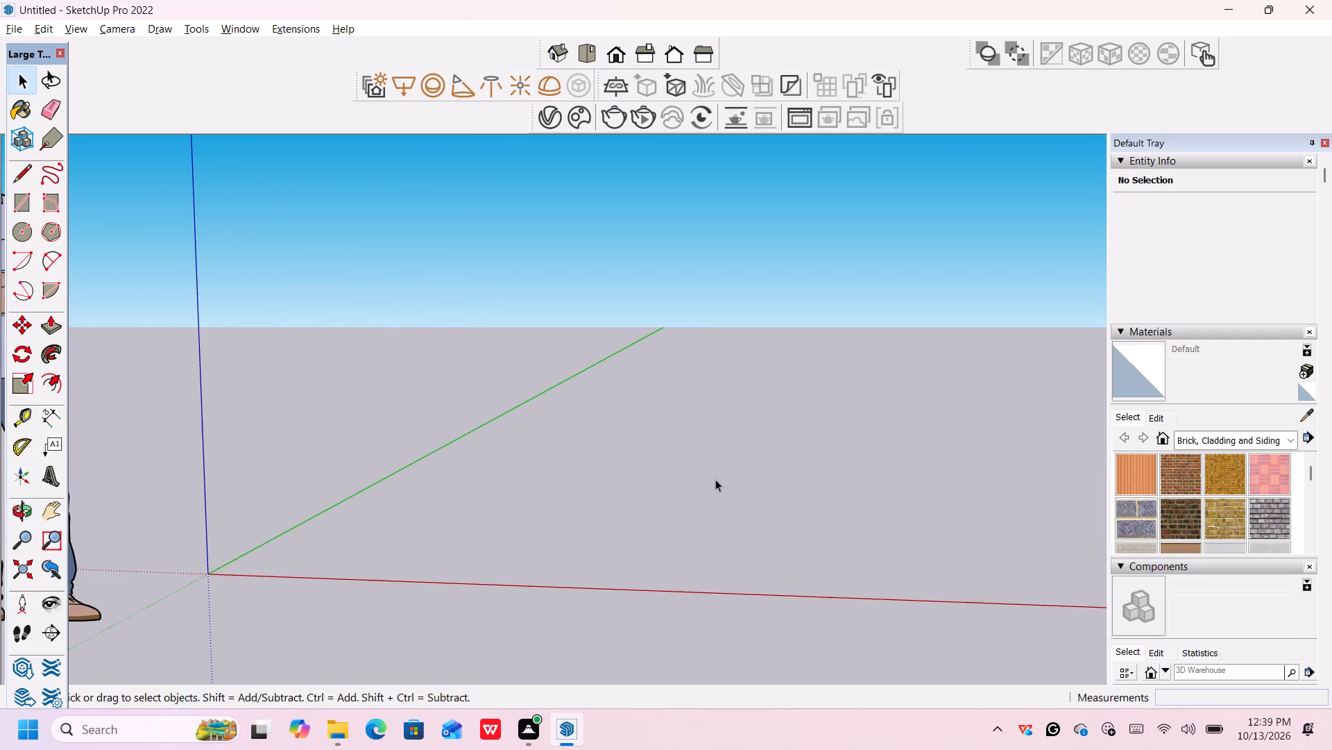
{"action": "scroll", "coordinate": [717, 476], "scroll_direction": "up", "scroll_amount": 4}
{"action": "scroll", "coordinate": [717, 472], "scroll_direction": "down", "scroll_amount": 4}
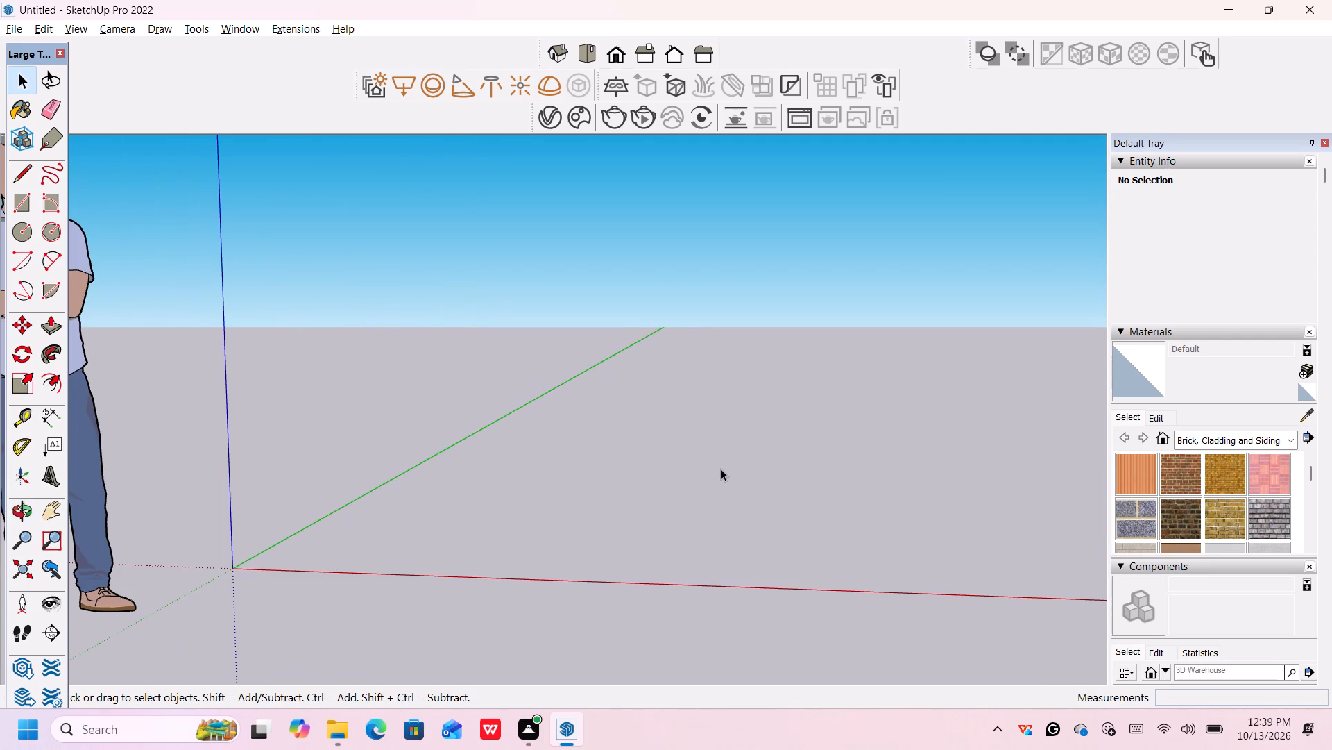
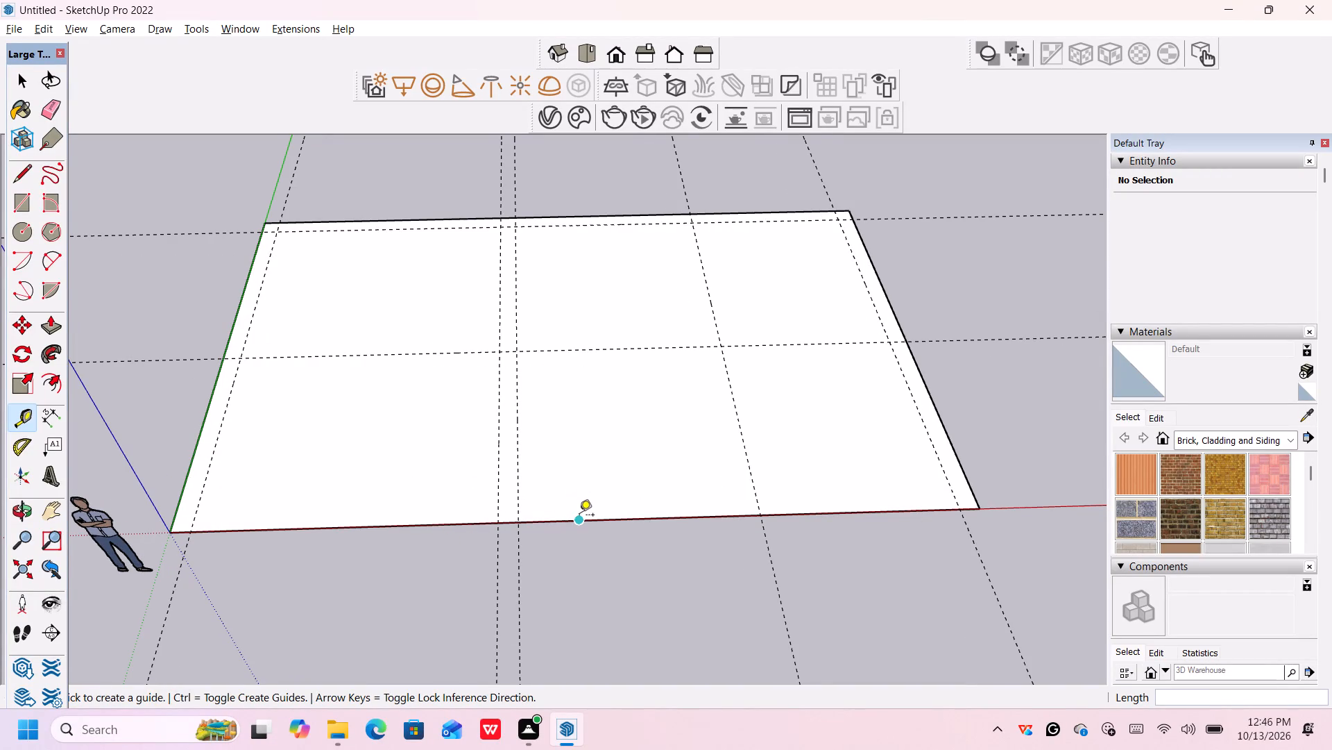
Place a guide line 1' inside the slab rectangle's front edge, parallel to the red axis.
{"action": "scroll", "coordinate": [579, 516], "scroll_direction": "up", "scroll_amount": 2}
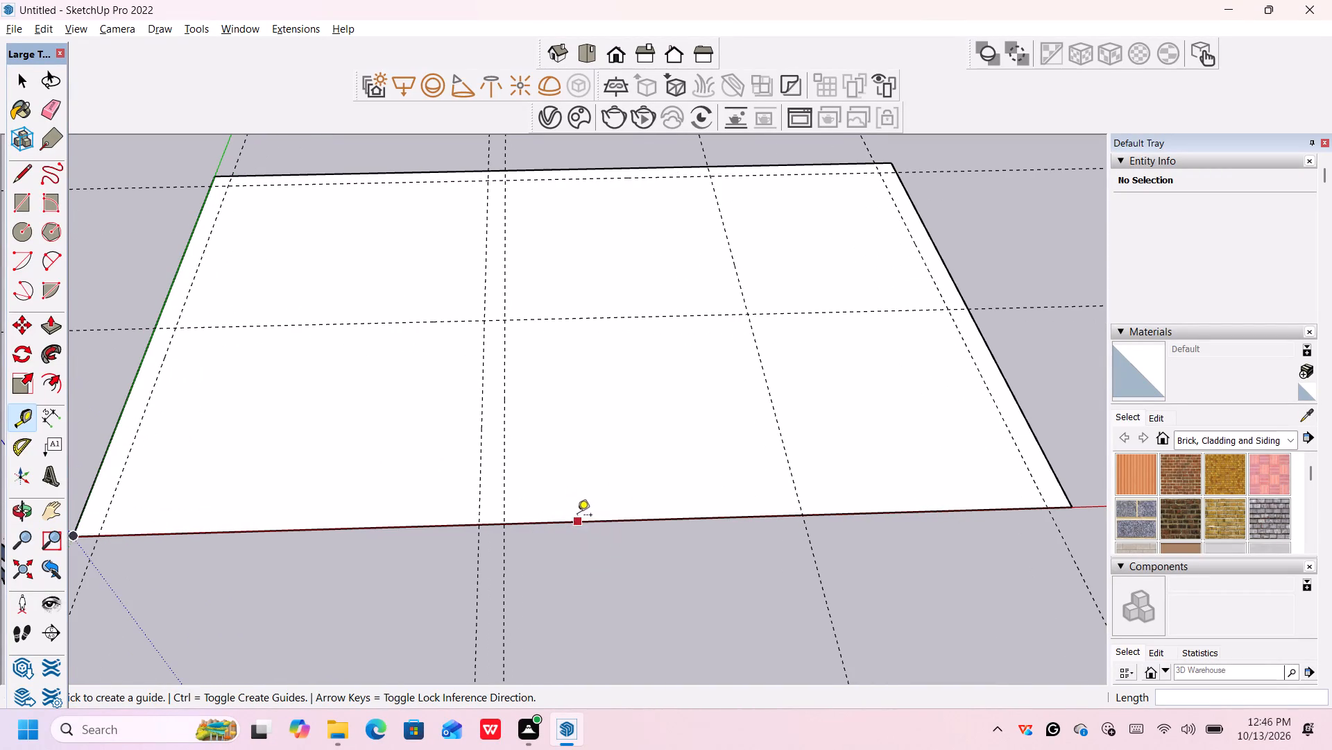
{"action": "middle_click_drag", "start_coordinate": [577, 516], "coordinate": [579, 496]}
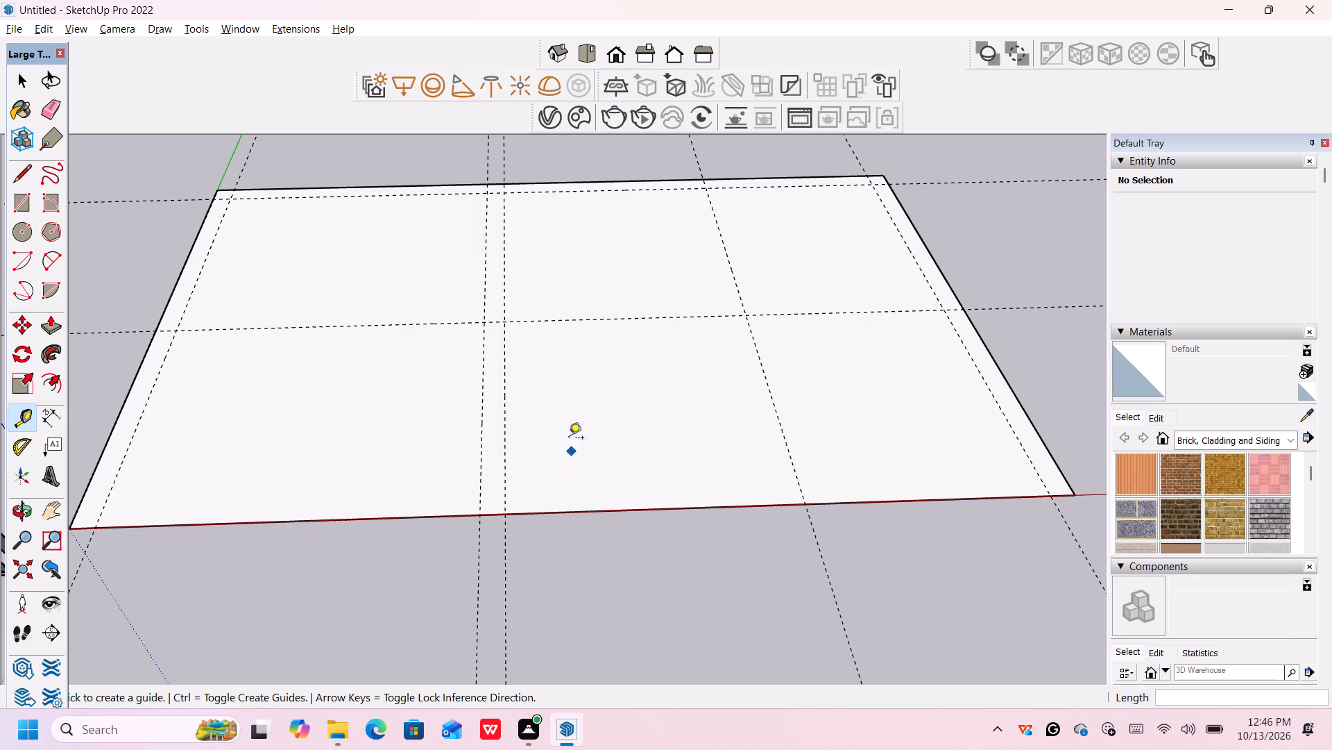
{"action": "scroll", "coordinate": [537, 438], "scroll_direction": "down", "scroll_amount": 2}
{"action": "left_click", "coordinate": [561, 494]}
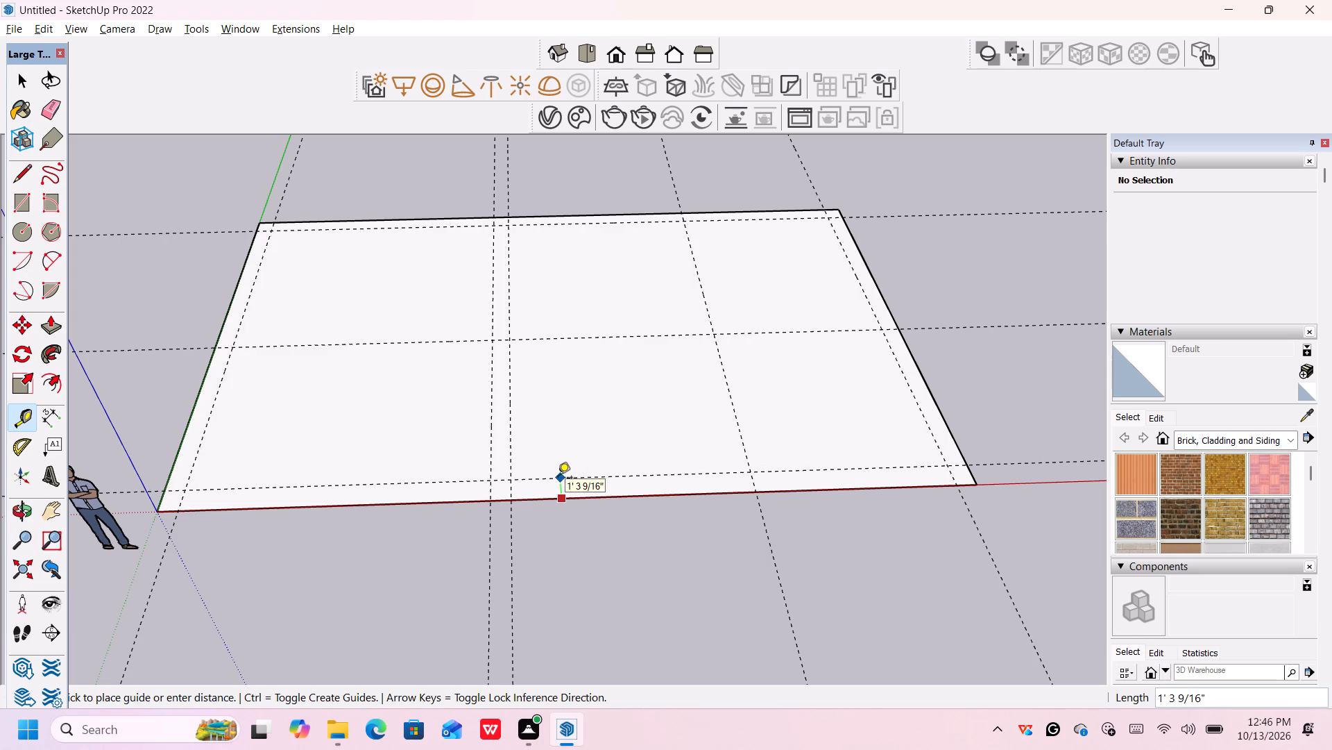
{"action": "key", "text": "1"}
{"action": "key", "text": "apostrophe"}
{"action": "key", "text": "Return"}
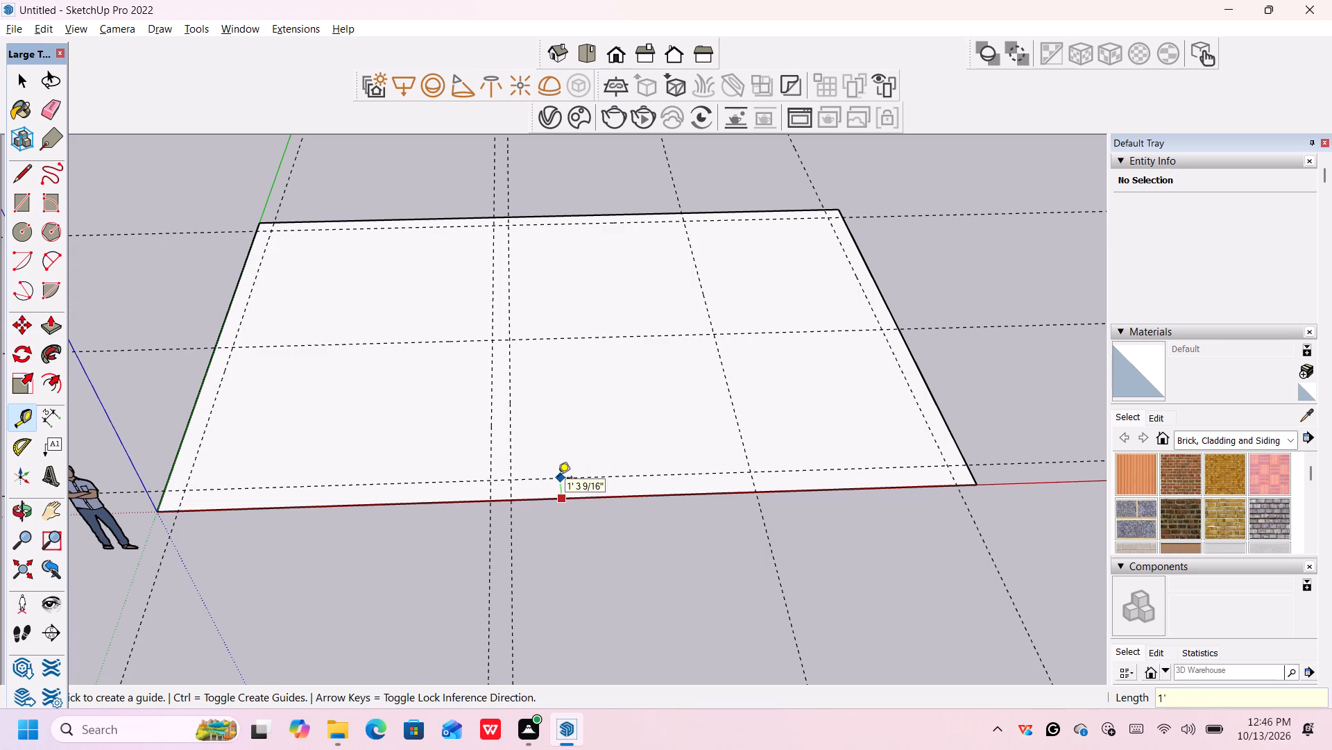
Place a parallel guide 1' from the single cross guide, on its side farther from the origin, marking a partition thickness.
{"action": "scroll", "coordinate": [584, 555], "scroll_direction": "down", "scroll_amount": 3}
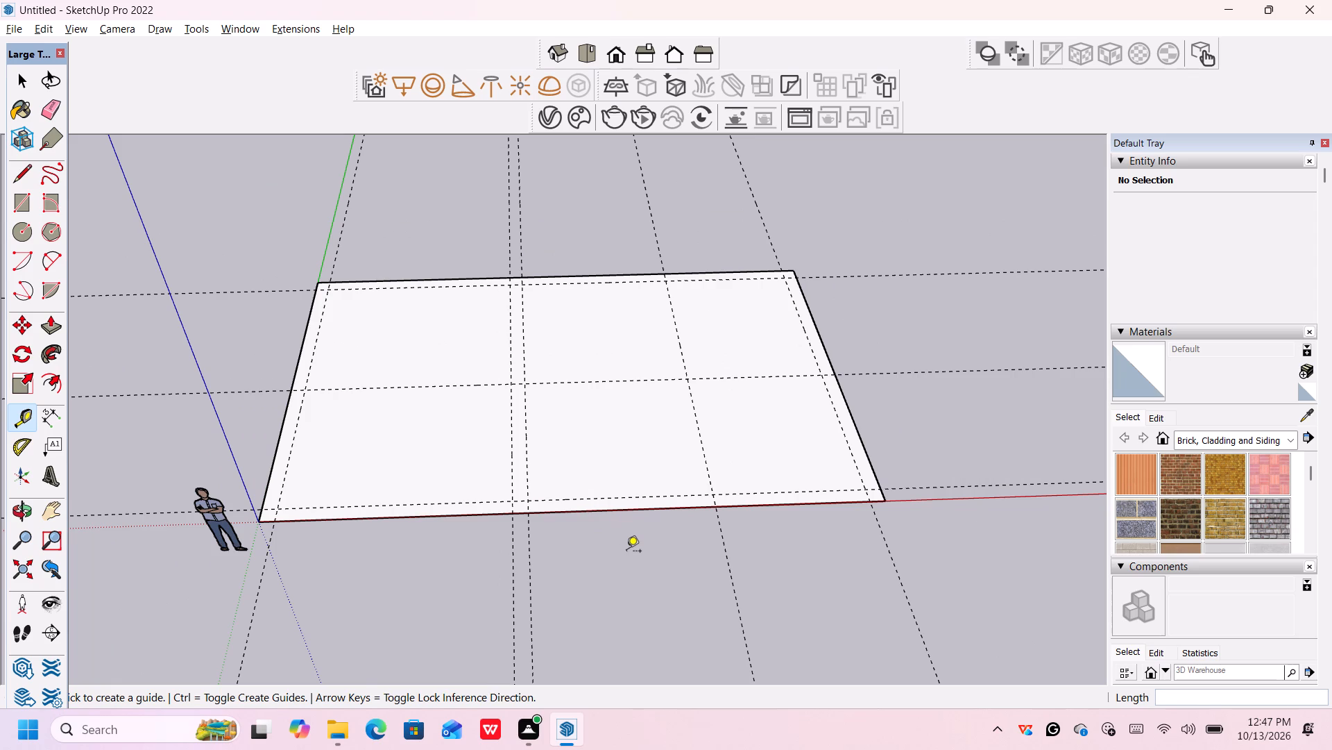
{"action": "scroll", "coordinate": [644, 540], "scroll_direction": "down", "scroll_amount": 2}
{"action": "scroll", "coordinate": [644, 540], "scroll_direction": "up", "scroll_amount": 4}
{"action": "scroll", "coordinate": [646, 547], "scroll_direction": "down", "scroll_amount": 2}
{"action": "scroll", "coordinate": [646, 549], "scroll_direction": "up", "scroll_amount": 1}
{"action": "scroll", "coordinate": [646, 549], "scroll_direction": "down", "scroll_amount": 2}
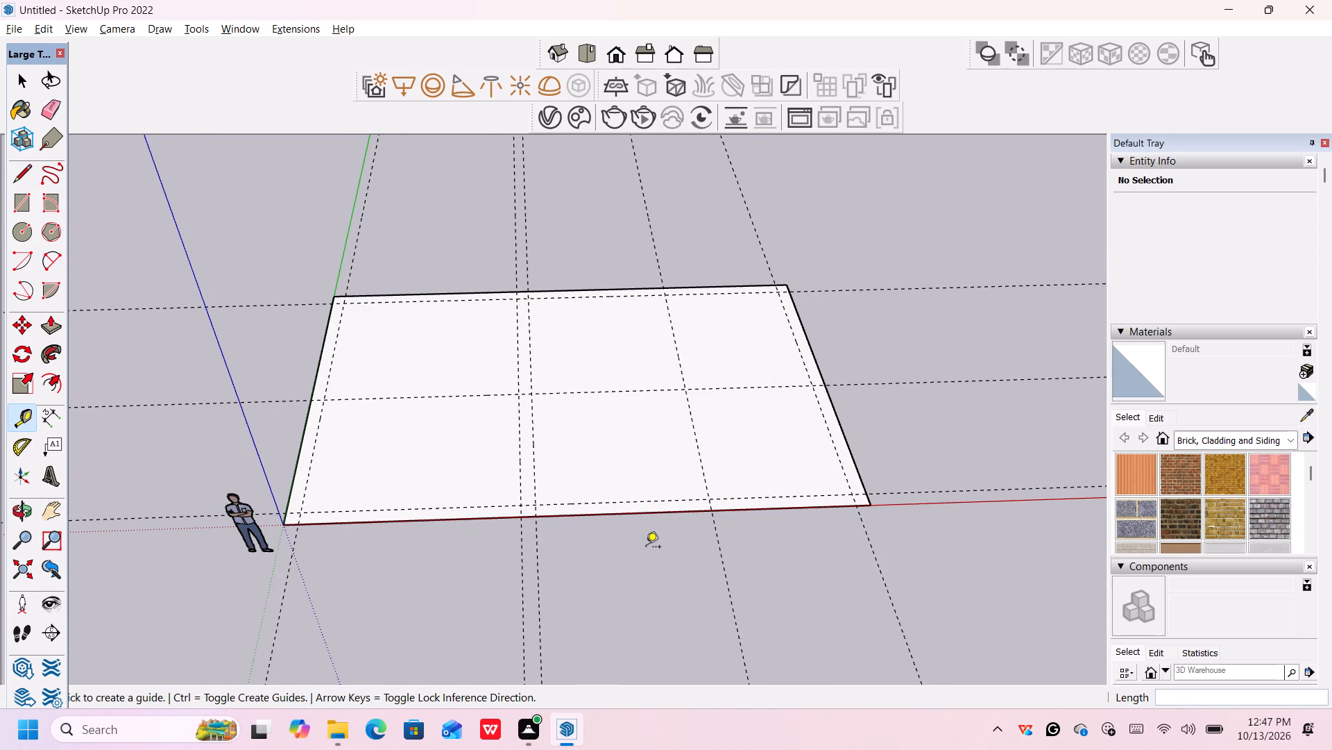
{"action": "middle_click_drag", "start_coordinate": [633, 548], "coordinate": [600, 540]}
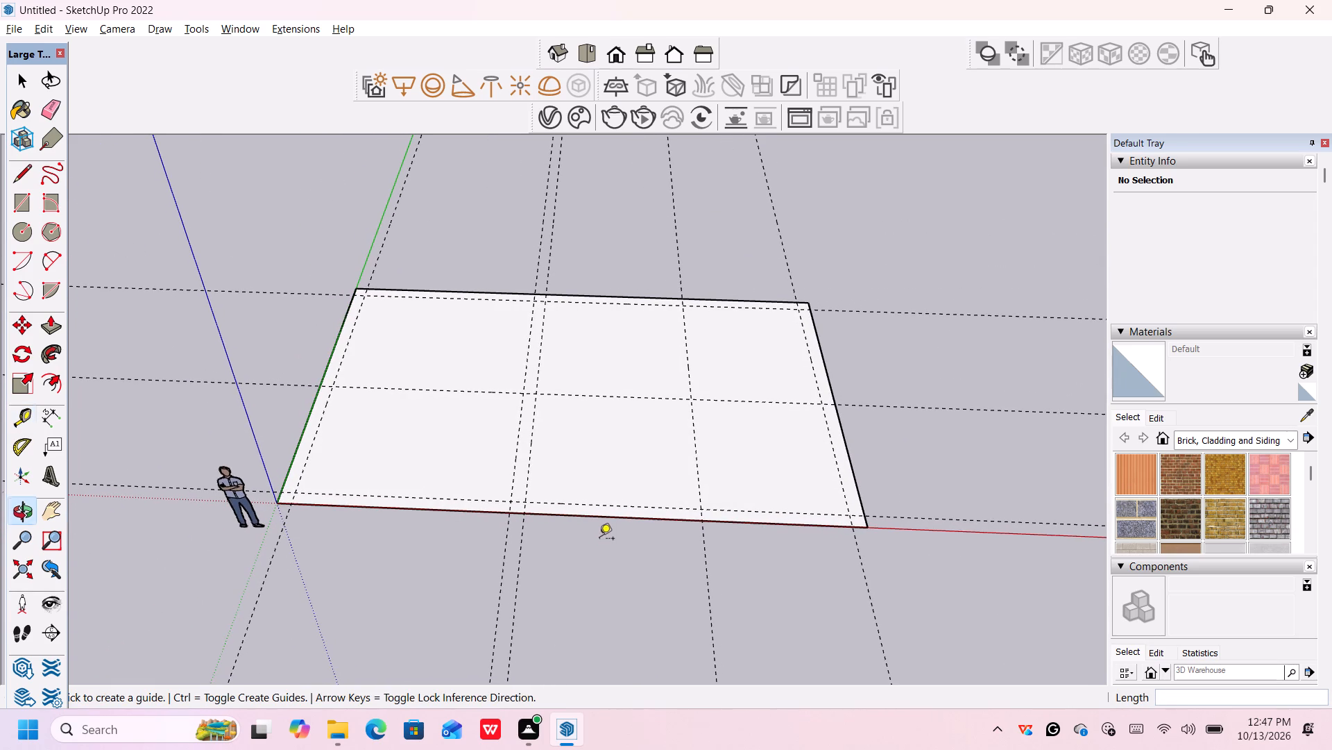
{"action": "middle_click_drag", "start_coordinate": [622, 494], "coordinate": [624, 496]}
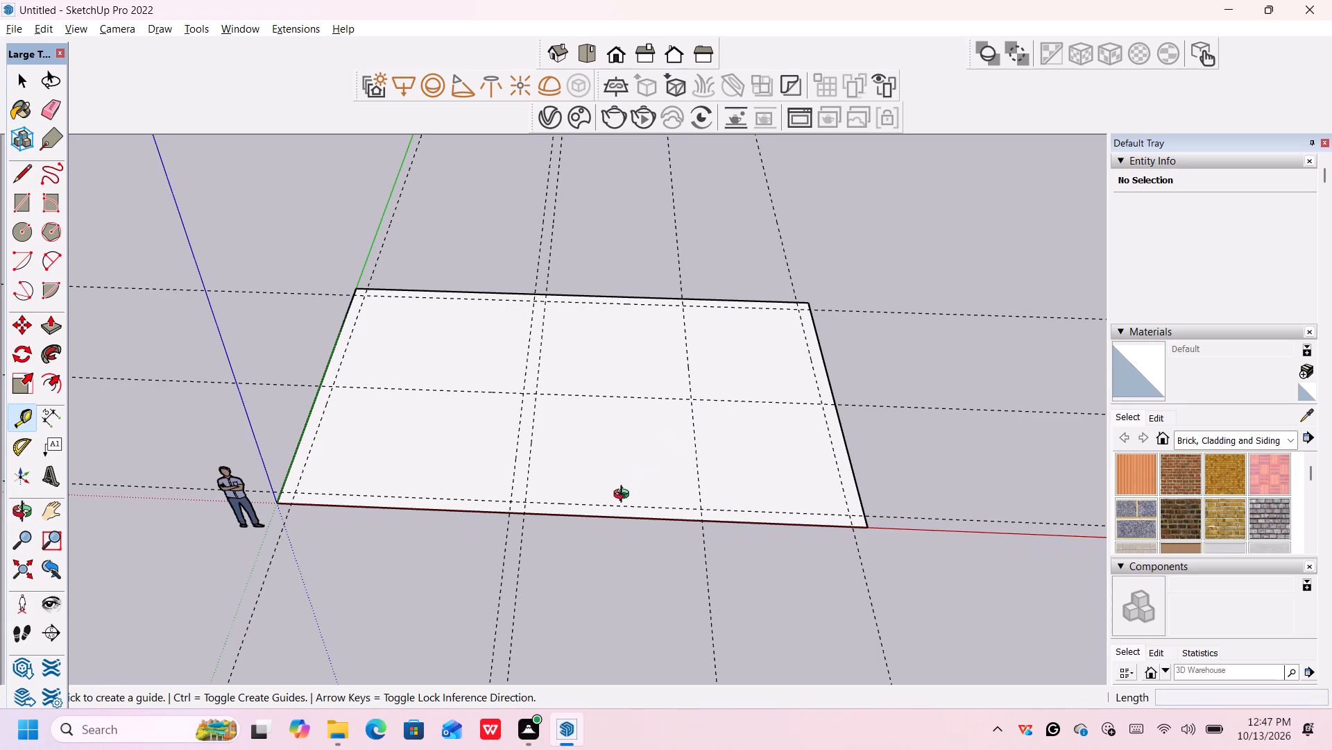
{"action": "middle_click_drag", "start_coordinate": [624, 496], "coordinate": [649, 503]}
{"action": "scroll", "coordinate": [690, 474], "scroll_direction": "up", "scroll_amount": 4}
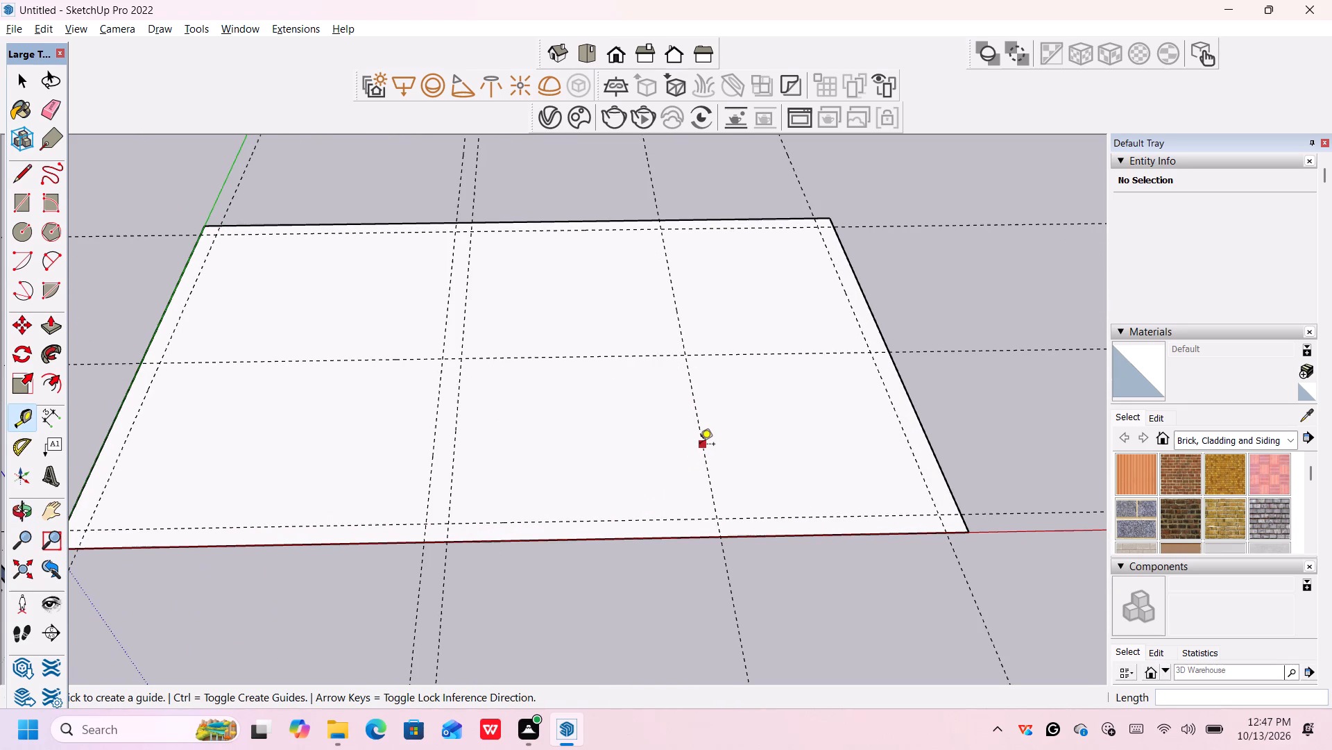
{"action": "left_click", "coordinate": [700, 445]}
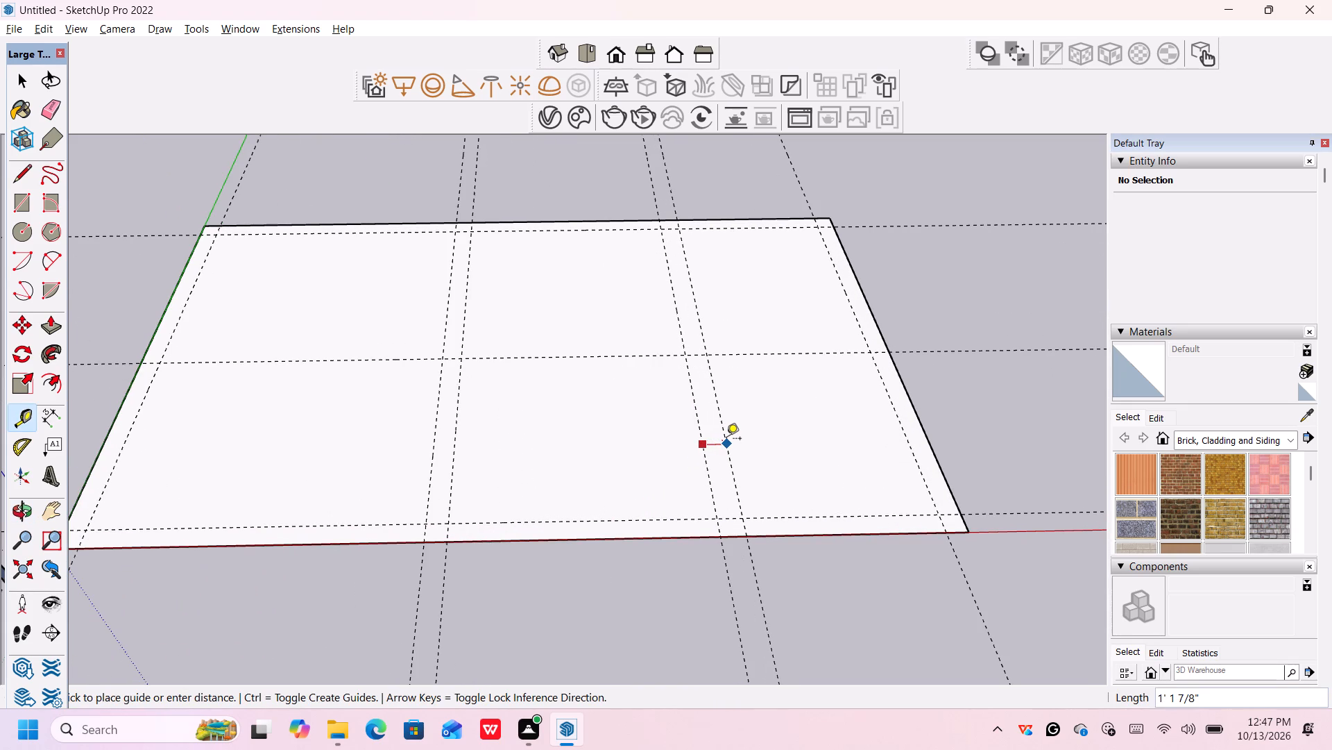
{"action": "key", "text": "1"}
{"action": "key", "text": "apostrophe"}
{"action": "key", "text": "Return"}
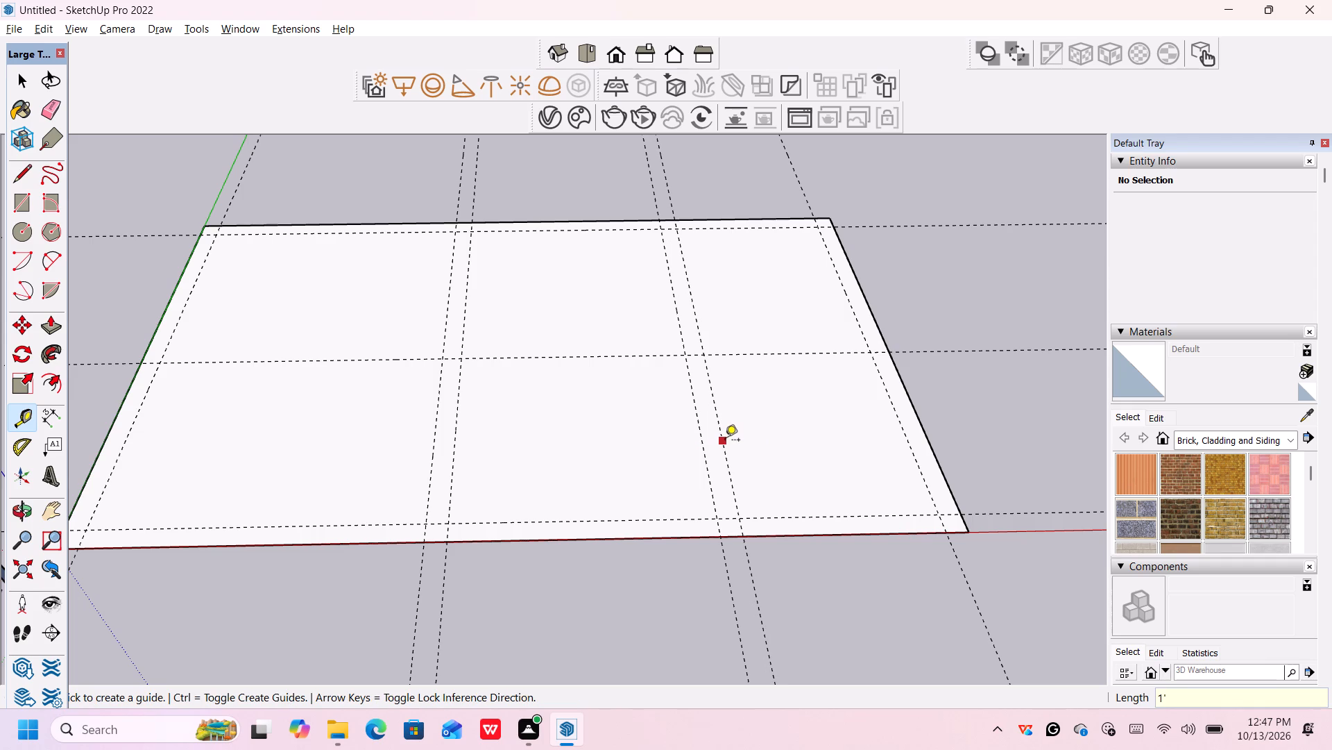
{"action": "scroll", "coordinate": [674, 632], "scroll_direction": "down", "scroll_amount": 2}
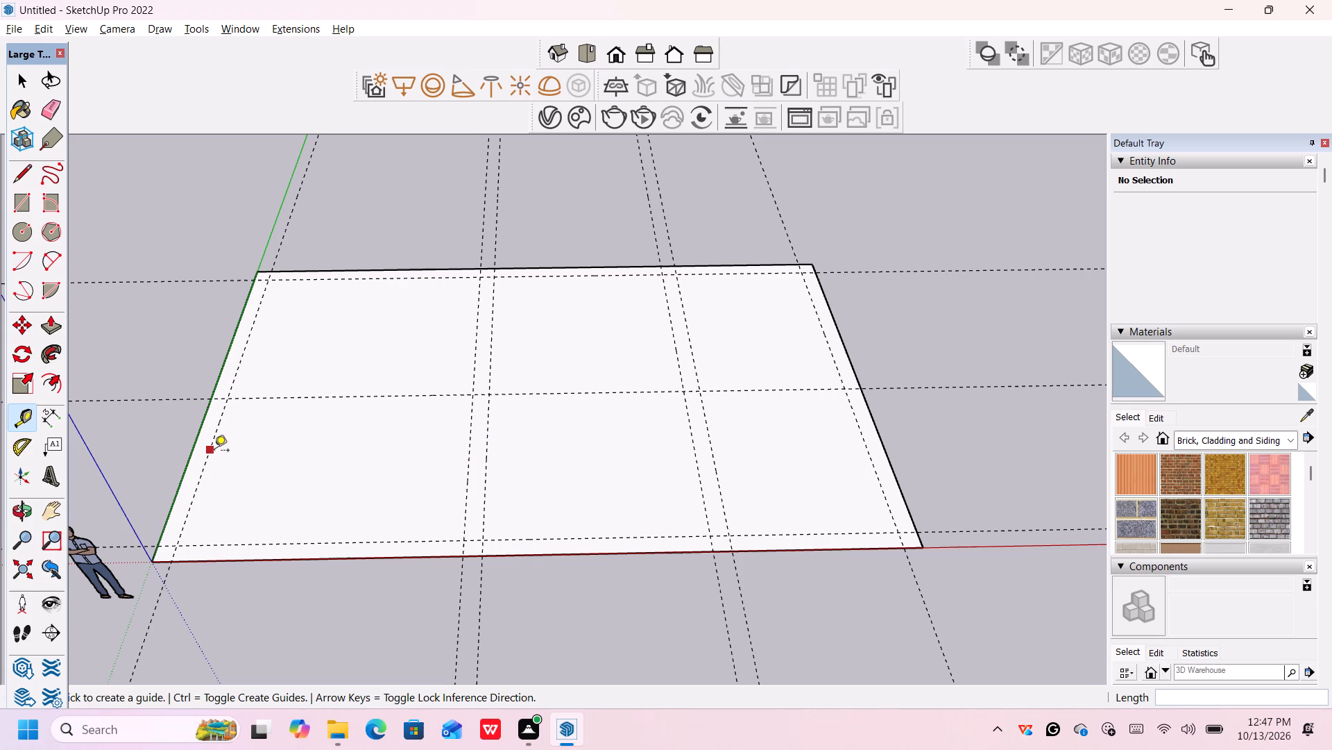
{"action": "key", "text": "Escape"}
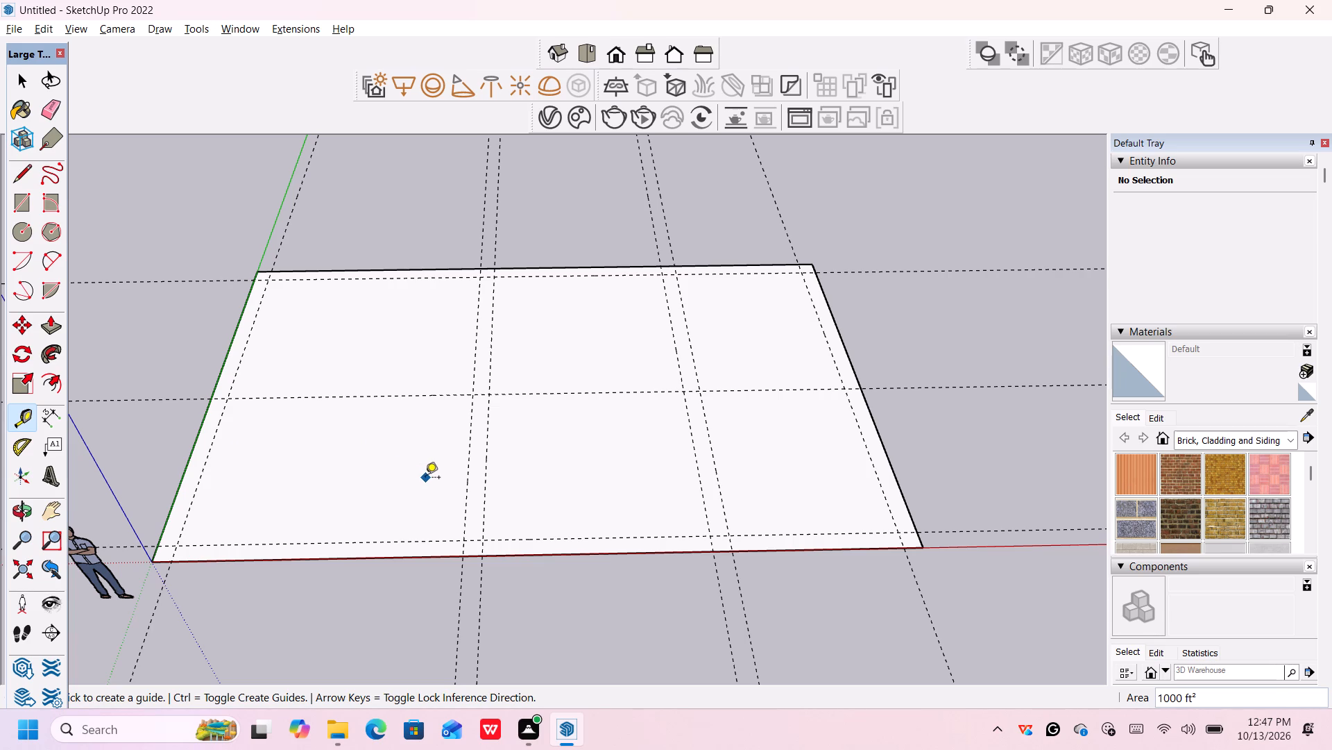
{"action": "key", "text": "space"}
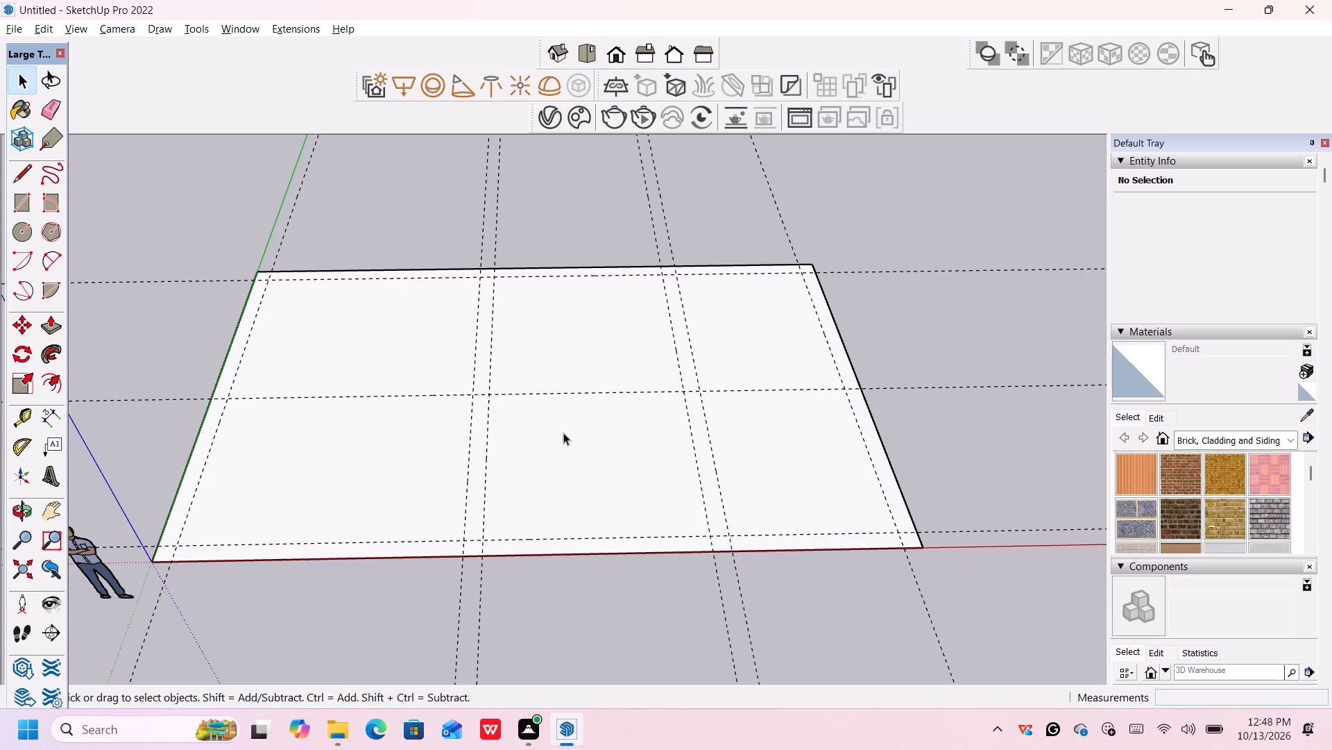
Draw the inner wall lines from the front edge along the perimeter guides: 24' deep, 38' across the back, and 24' to the front.
{"action": "middle_click_drag", "start_coordinate": [356, 433], "coordinate": [409, 447]}
{"action": "middle_click_drag", "start_coordinate": [395, 449], "coordinate": [339, 430]}
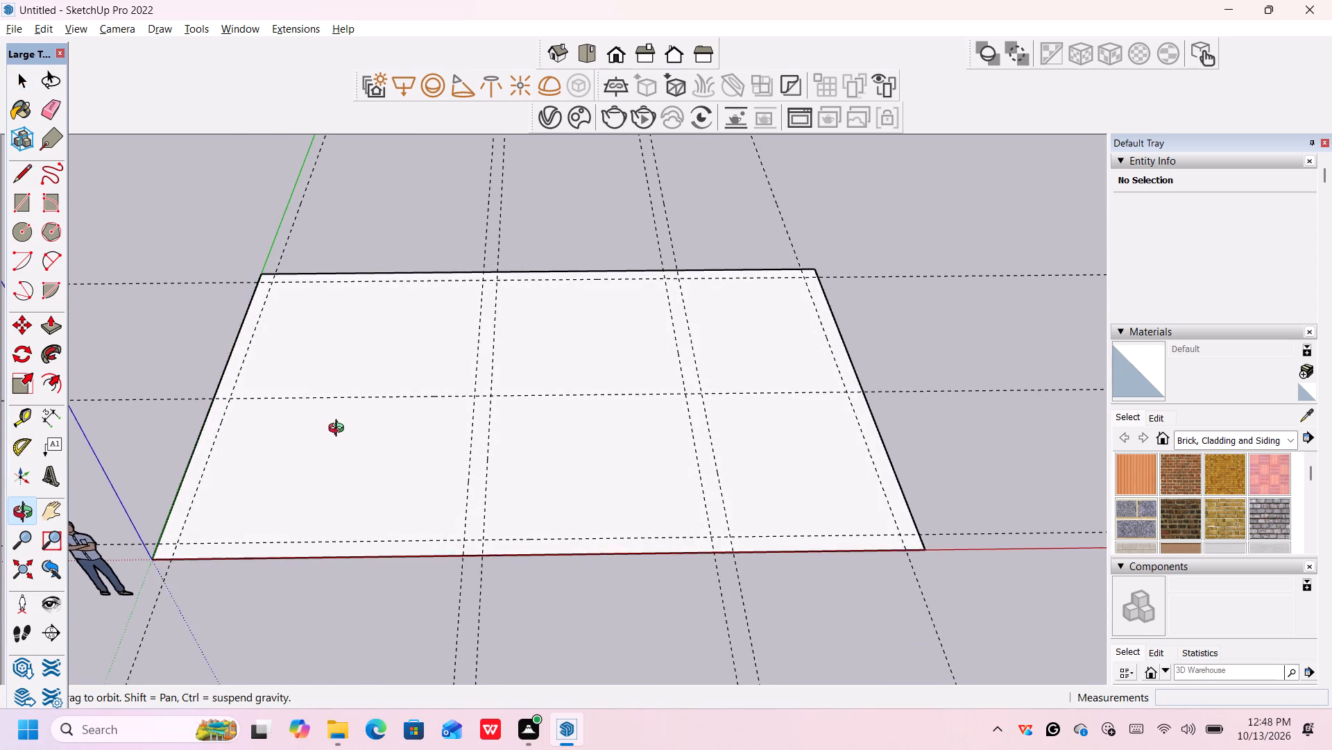
{"action": "middle_click_drag", "start_coordinate": [339, 430], "coordinate": [335, 447]}
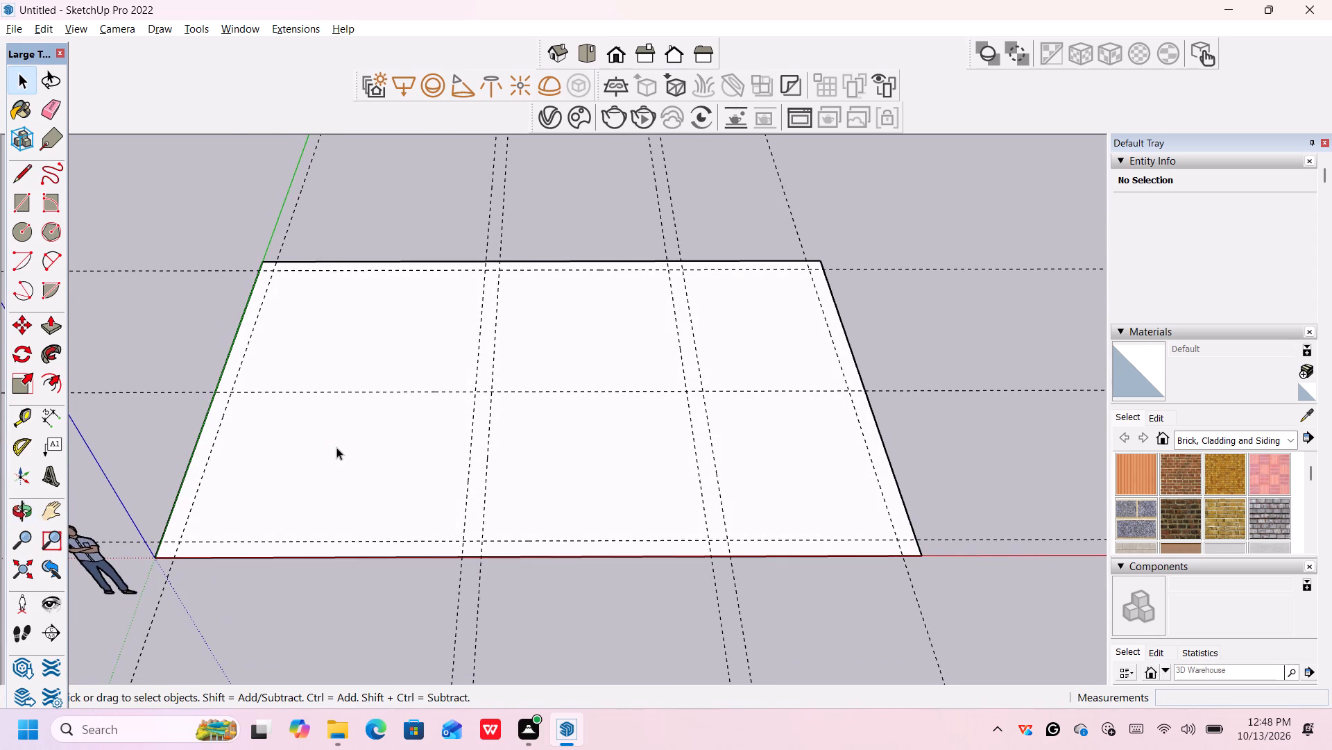
{"action": "key", "text": "space"}
{"action": "key", "text": "l"}
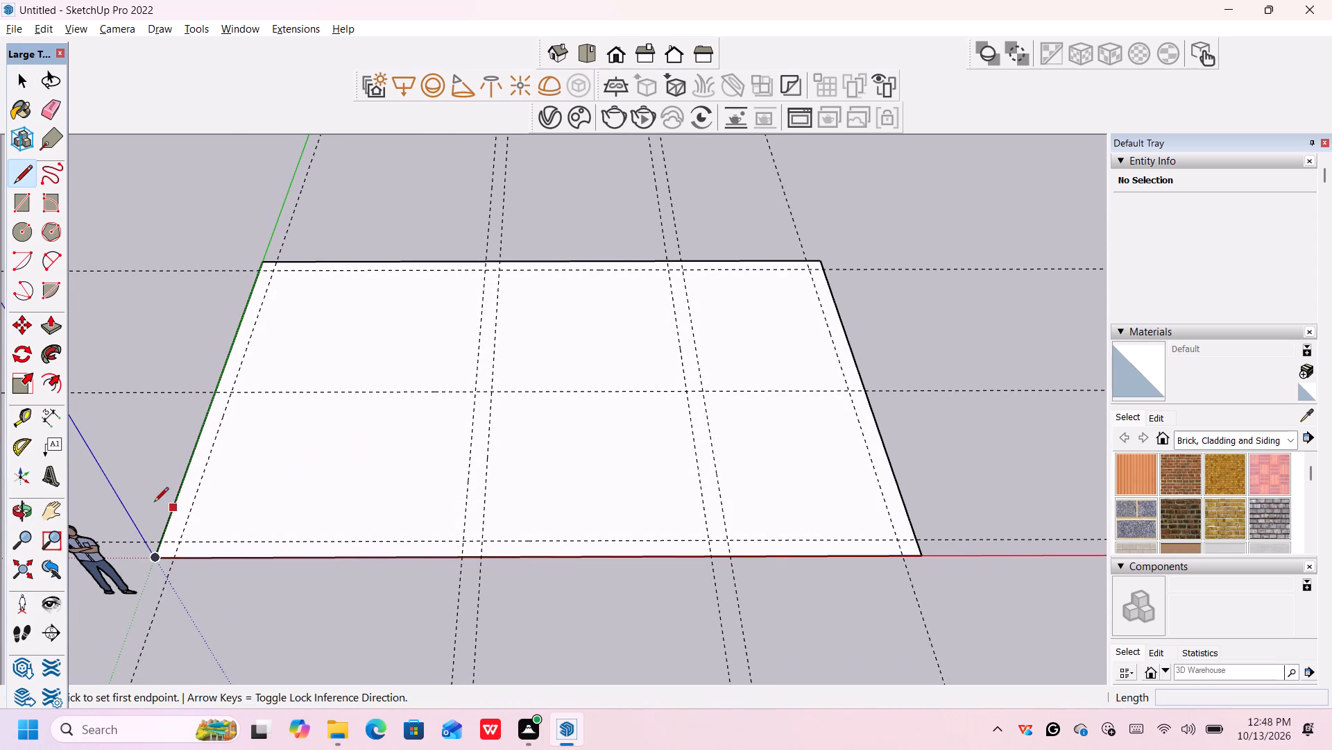
{"action": "left_click", "coordinate": [176, 552]}
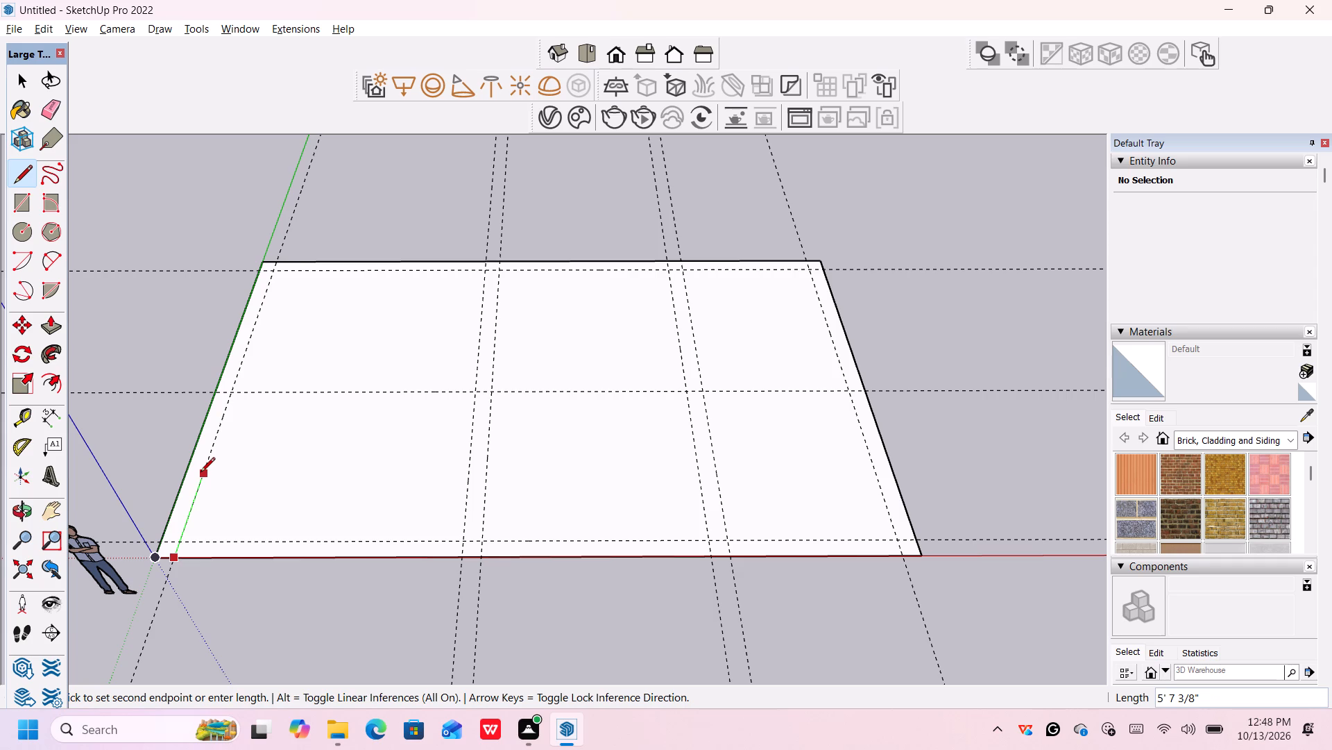
{"action": "left_click", "coordinate": [274, 268]}
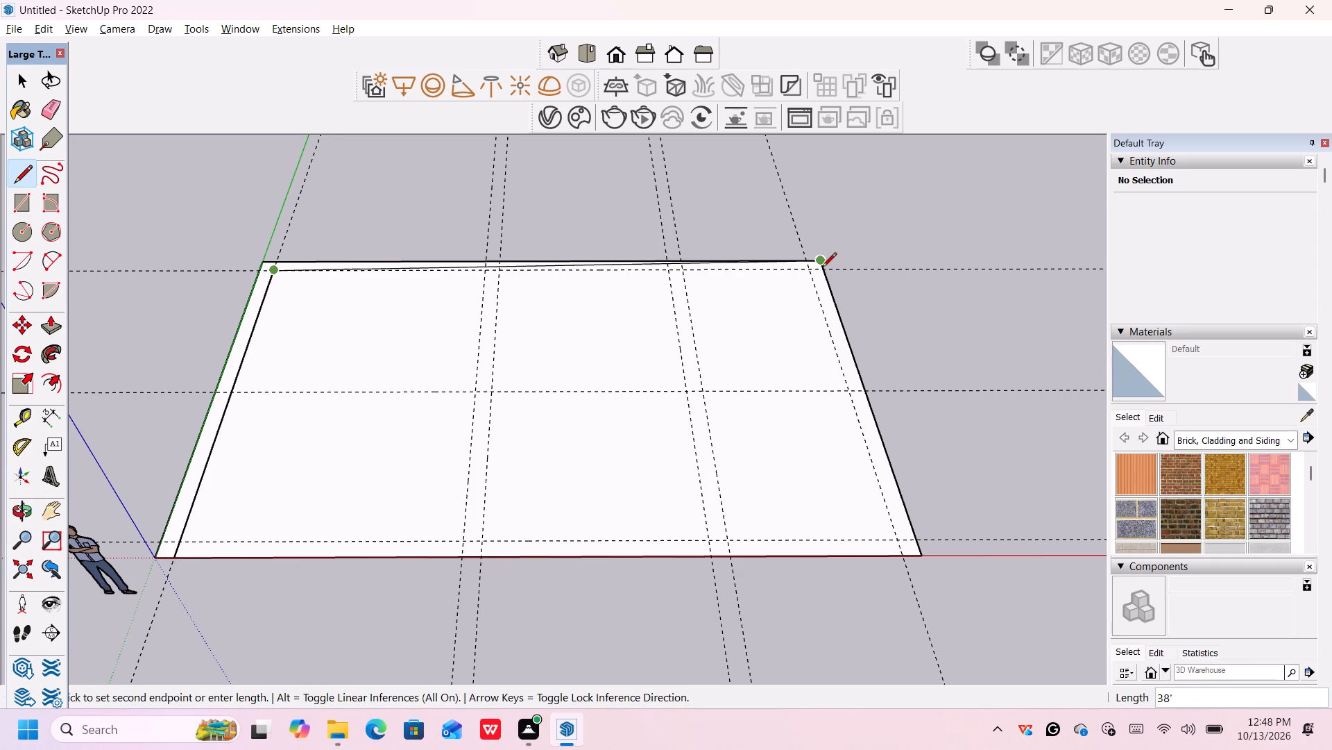
{"action": "left_click", "coordinate": [812, 271]}
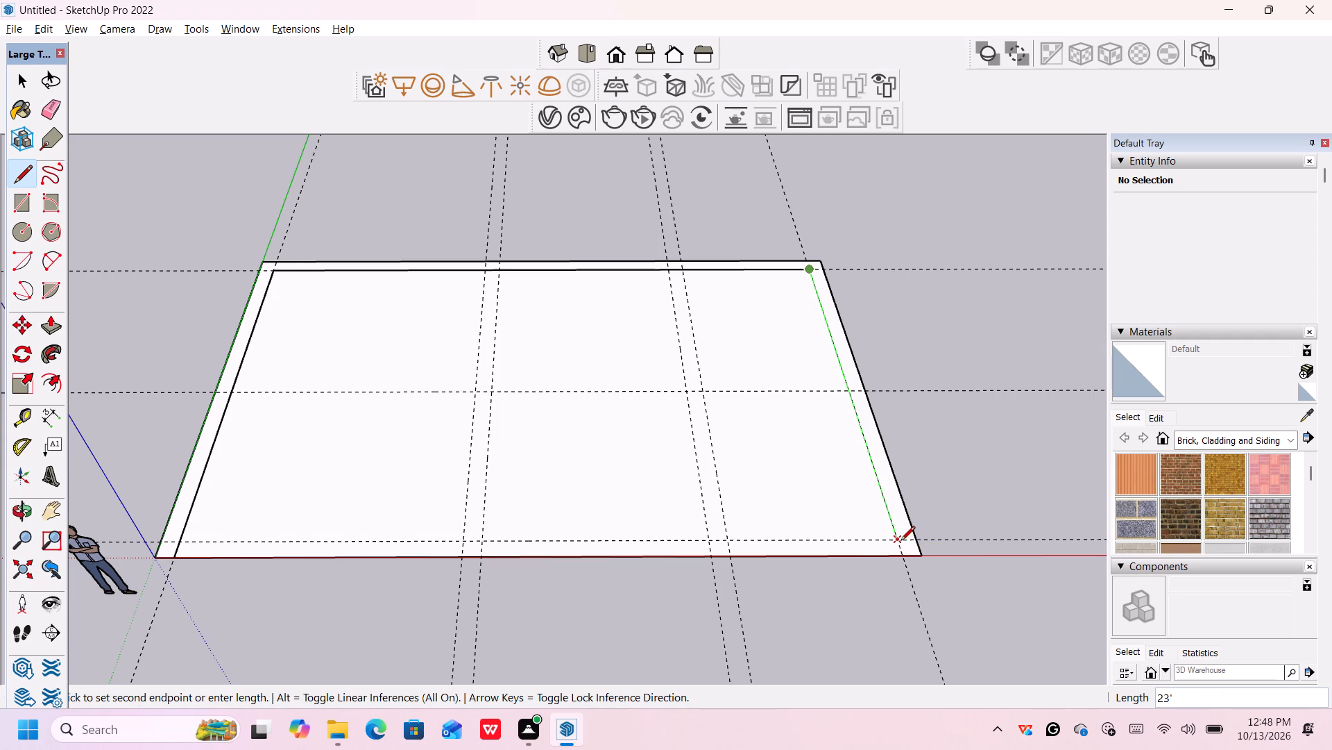
{"action": "left_click", "coordinate": [903, 556]}
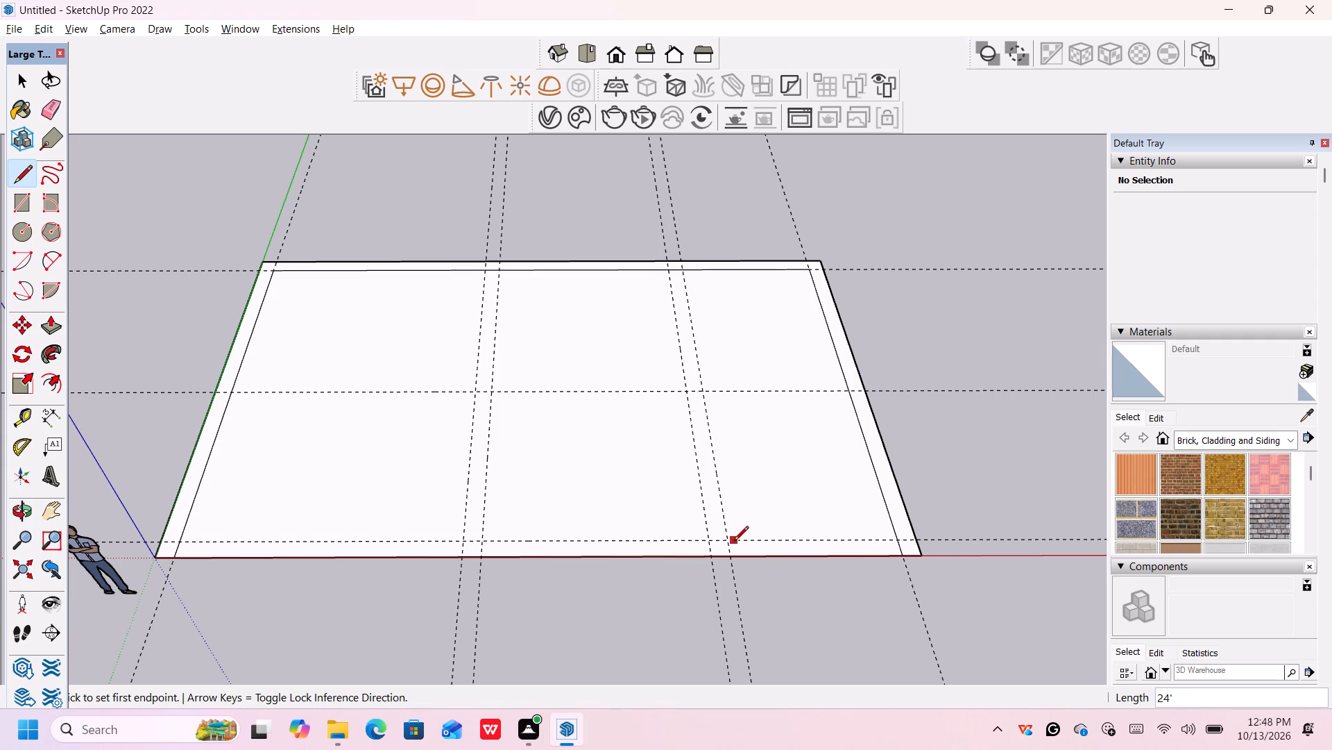
Outline a 9' by 11' room in the front corner farthest from the origin, from the inner side wall line along the guides.
{"action": "left_click", "coordinate": [894, 540]}
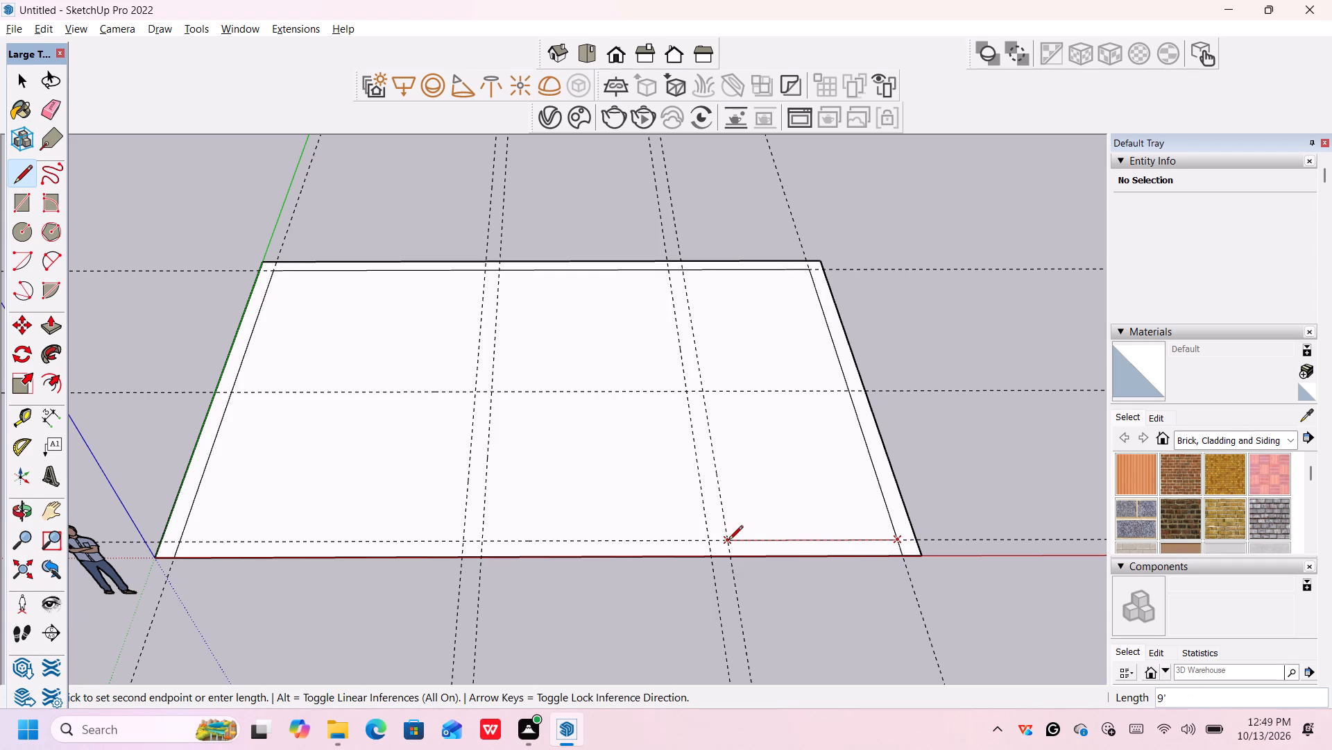
{"action": "left_click", "coordinate": [728, 541]}
{"action": "left_click", "coordinate": [706, 390]}
{"action": "left_click", "coordinate": [844, 395]}
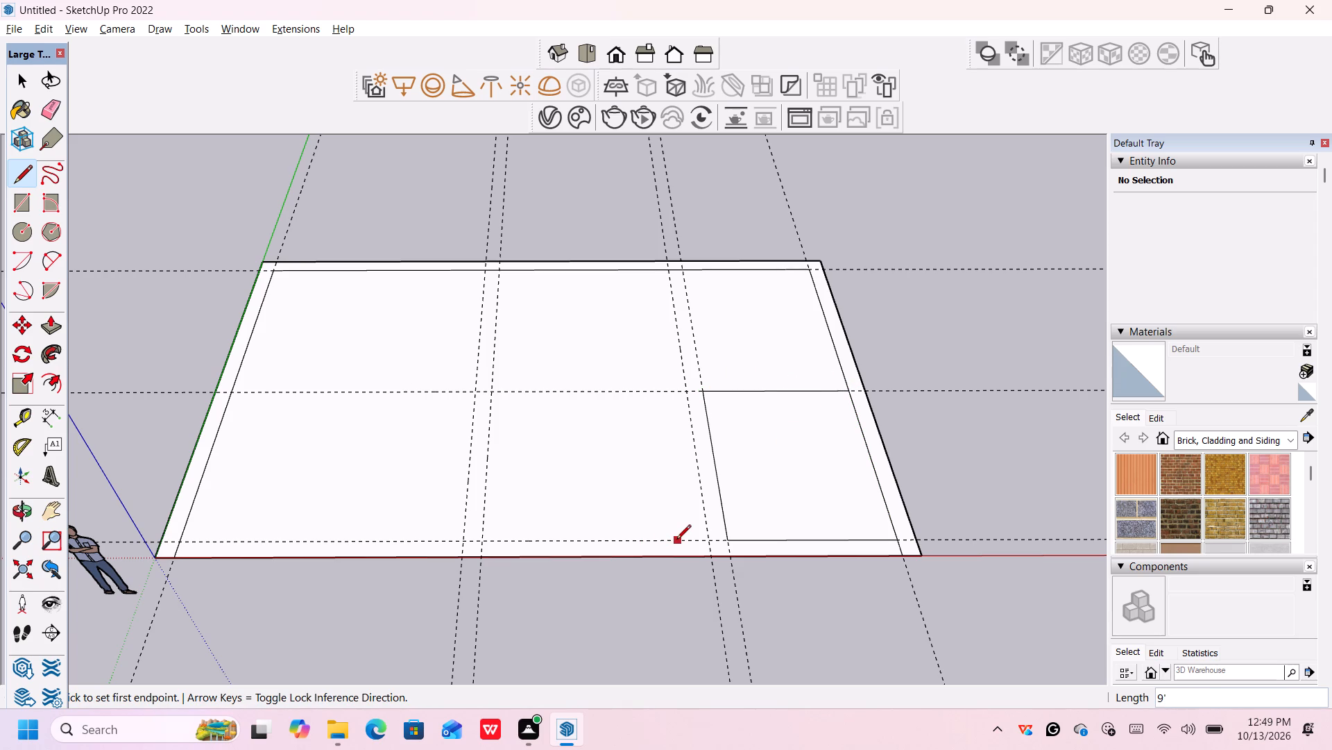
Draw the outer face of the room's side partition along its guide, from the middle cross guide to the slab's front edge.
{"action": "left_click", "coordinate": [688, 394]}
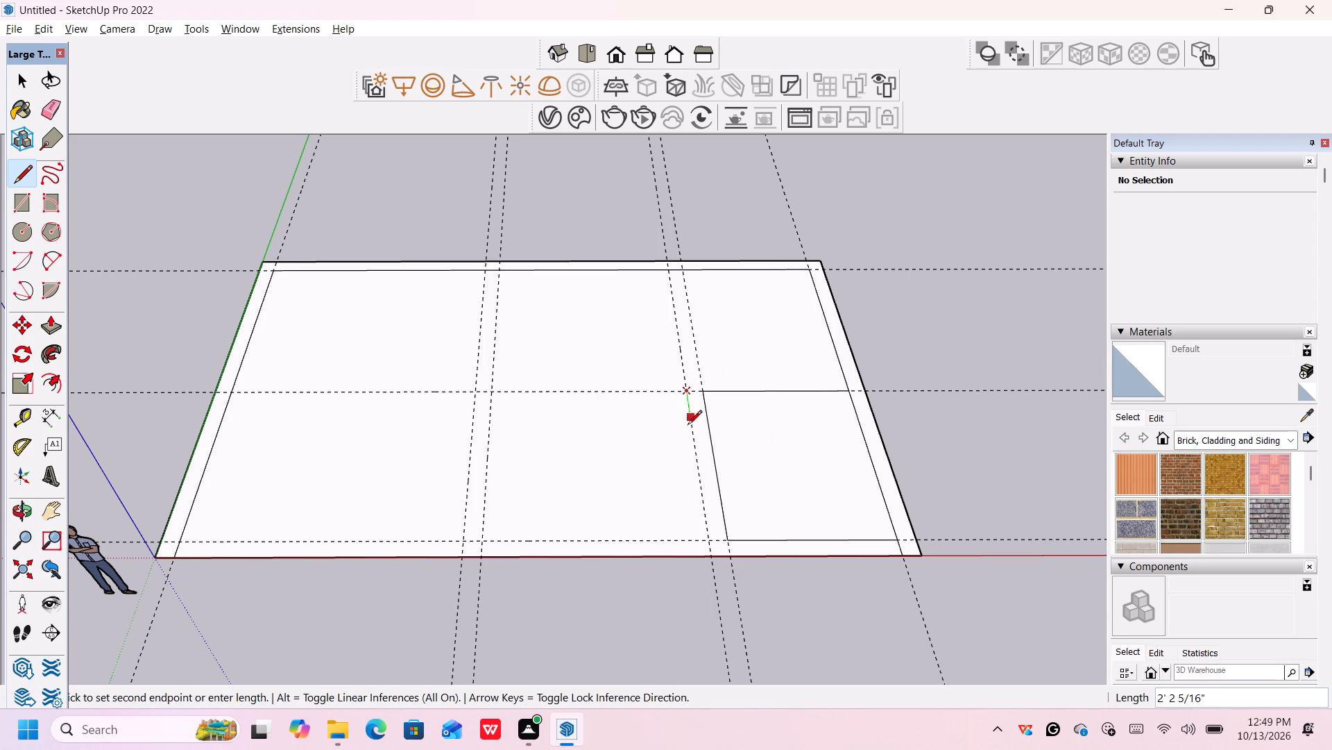
{"action": "left_click", "coordinate": [715, 560]}
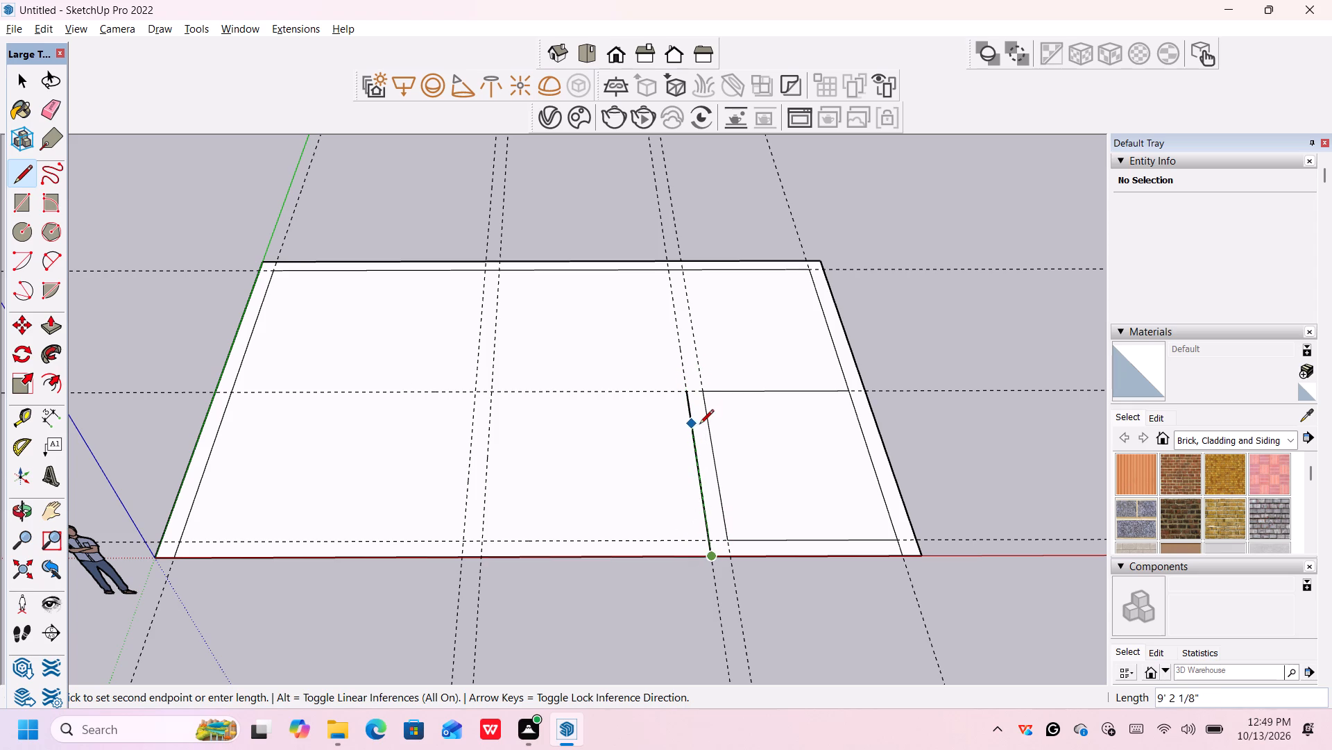
{"action": "key", "text": "space"}
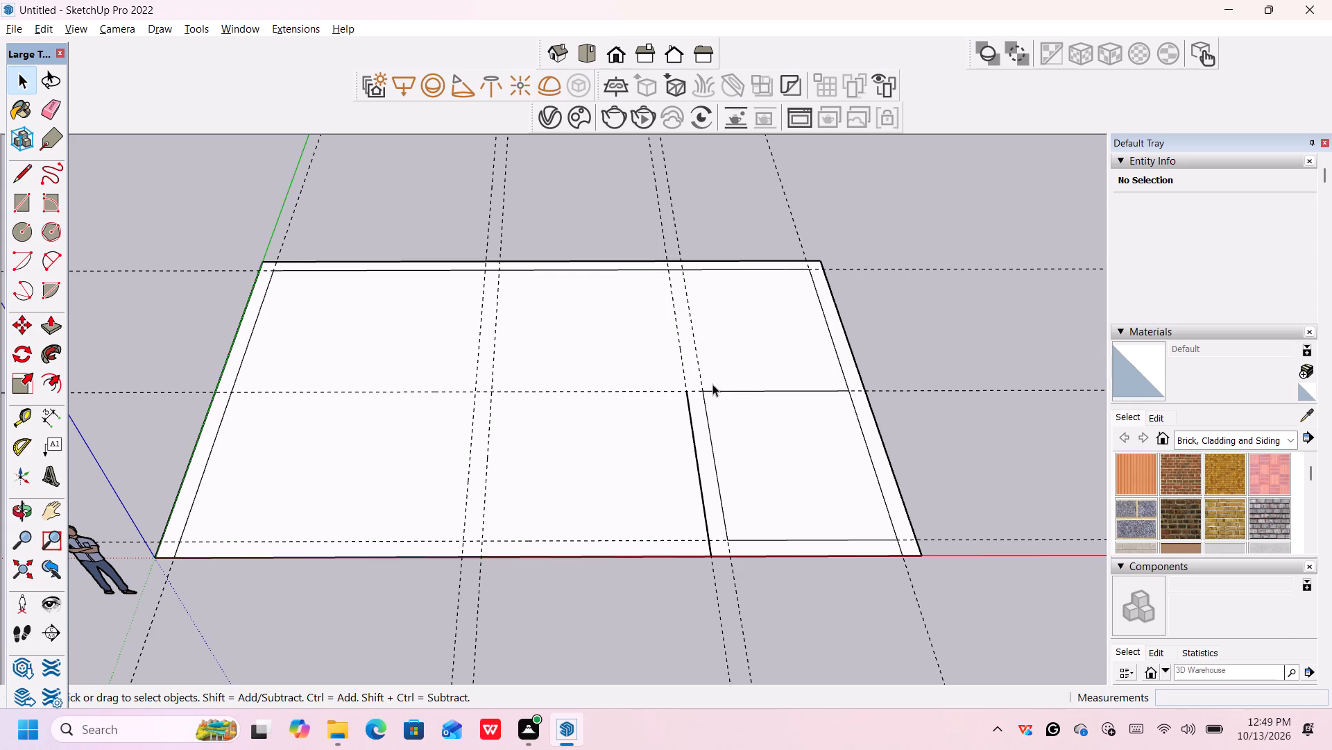
Place a guide line 1' behind the middle guide that runs along the corner room's back side.
{"action": "key", "text": "t"}
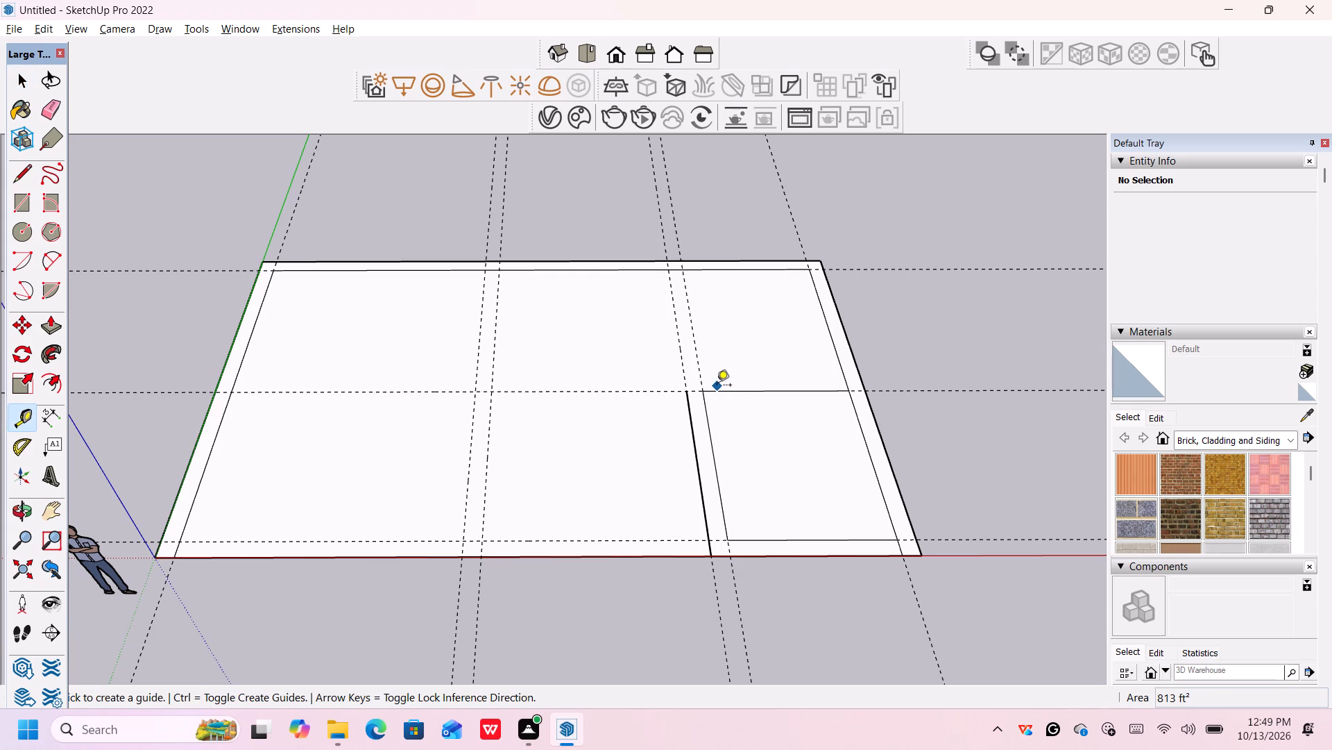
{"action": "scroll", "coordinate": [690, 394], "scroll_direction": "up", "scroll_amount": 7}
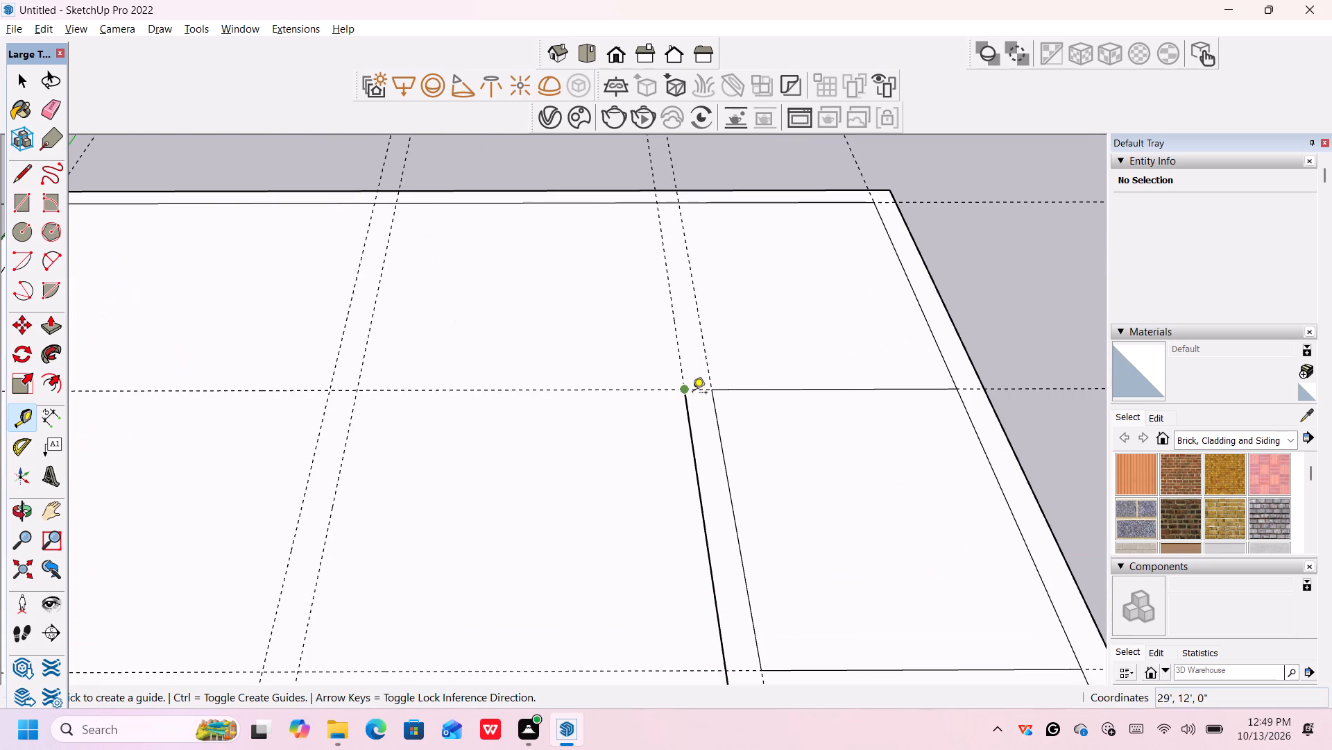
{"action": "left_click", "coordinate": [698, 392]}
{"action": "type", "text": "1'"}
{"action": "key", "text": "Return"}
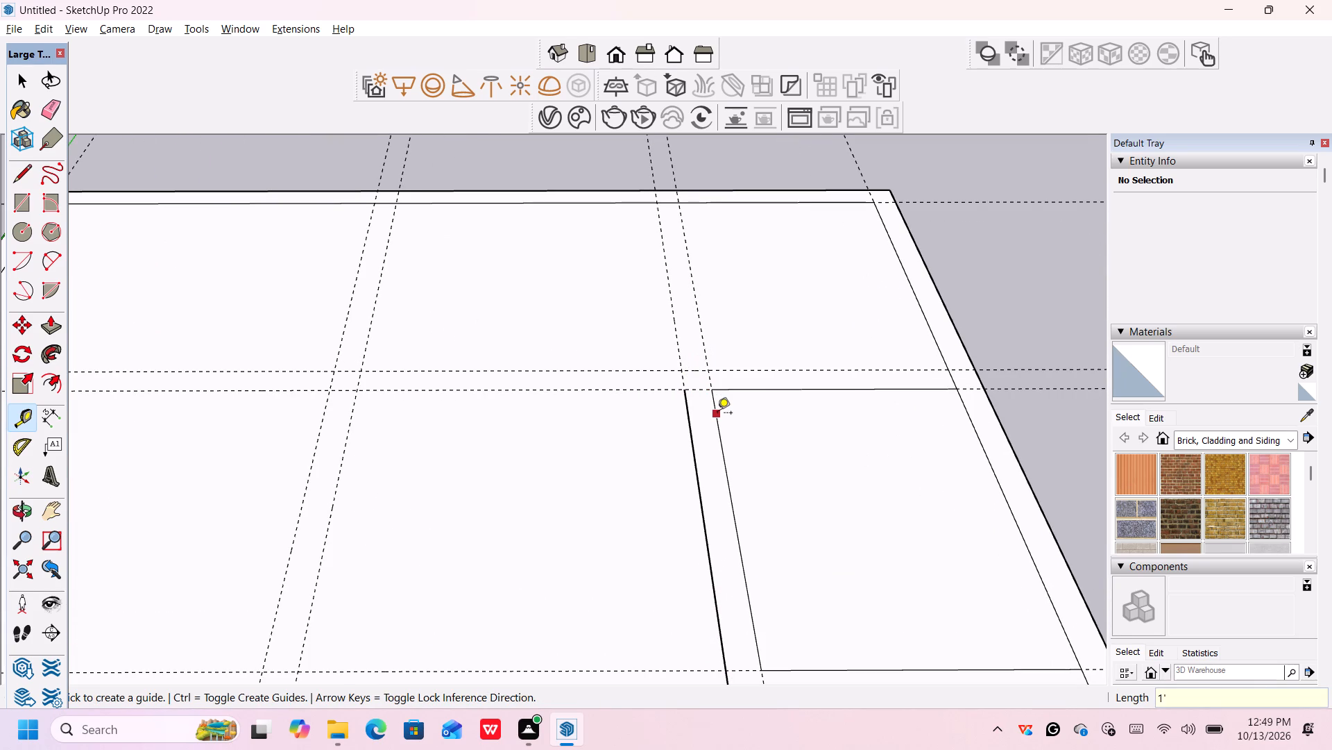
{"action": "key", "text": "space"}
Extend the side partition's outer face 1' to the new guide, and draw a 10' line along it to the inner side wall line.
{"action": "scroll", "coordinate": [719, 410], "scroll_direction": "down", "scroll_amount": 6}
{"action": "scroll", "coordinate": [808, 429], "scroll_direction": "up", "scroll_amount": 1}
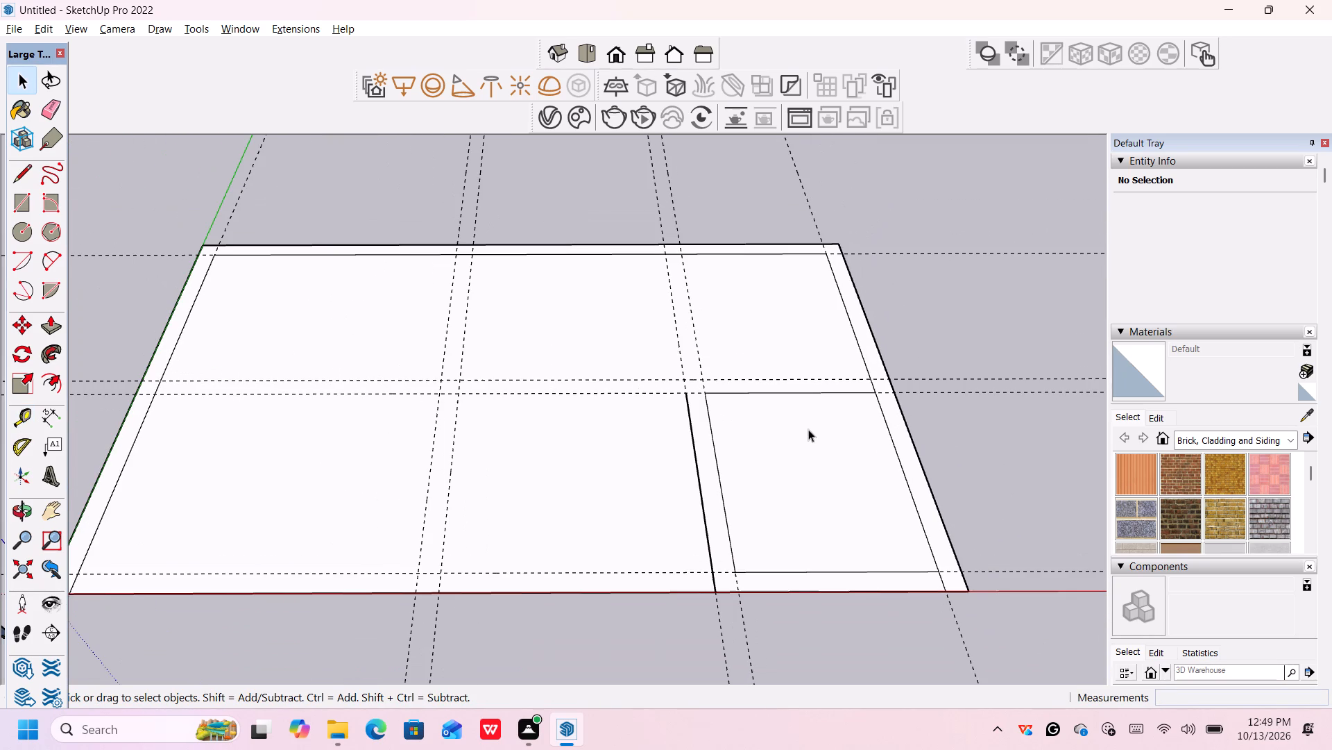
{"action": "key", "text": "l"}
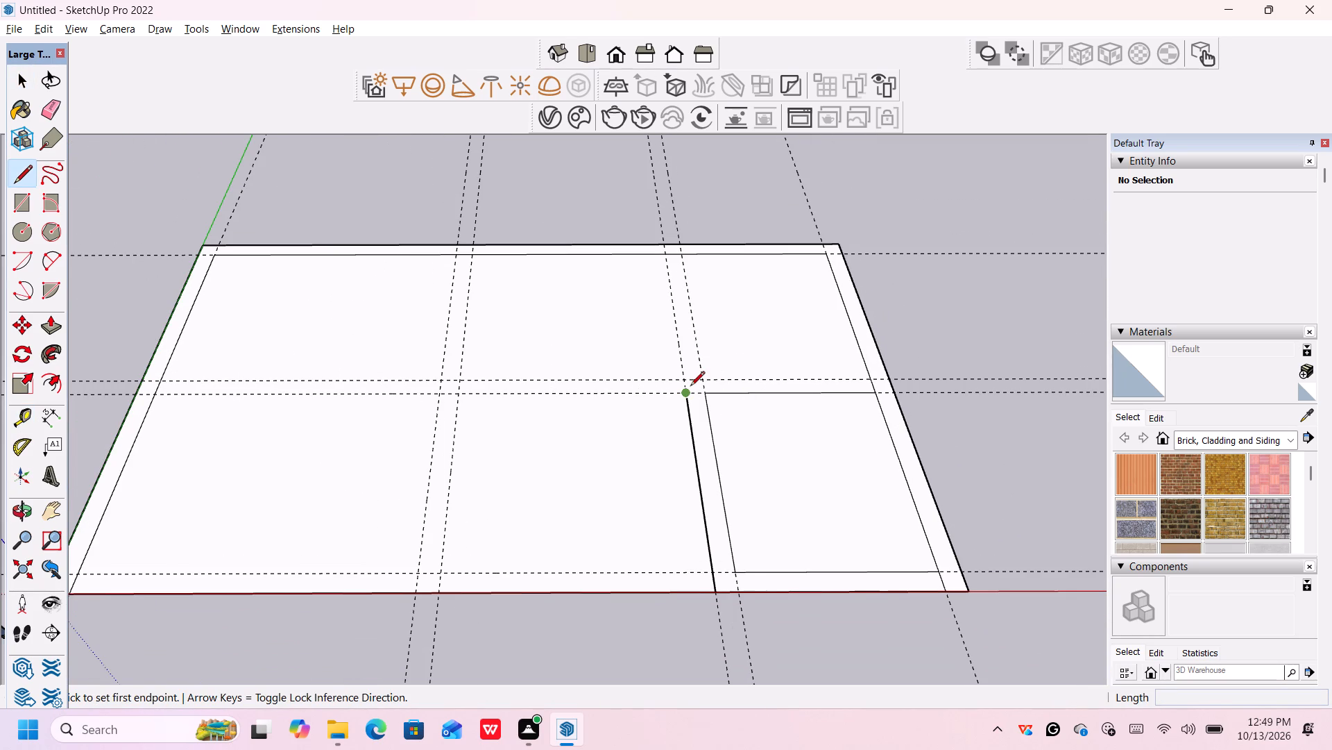
{"action": "left_click", "coordinate": [684, 392]}
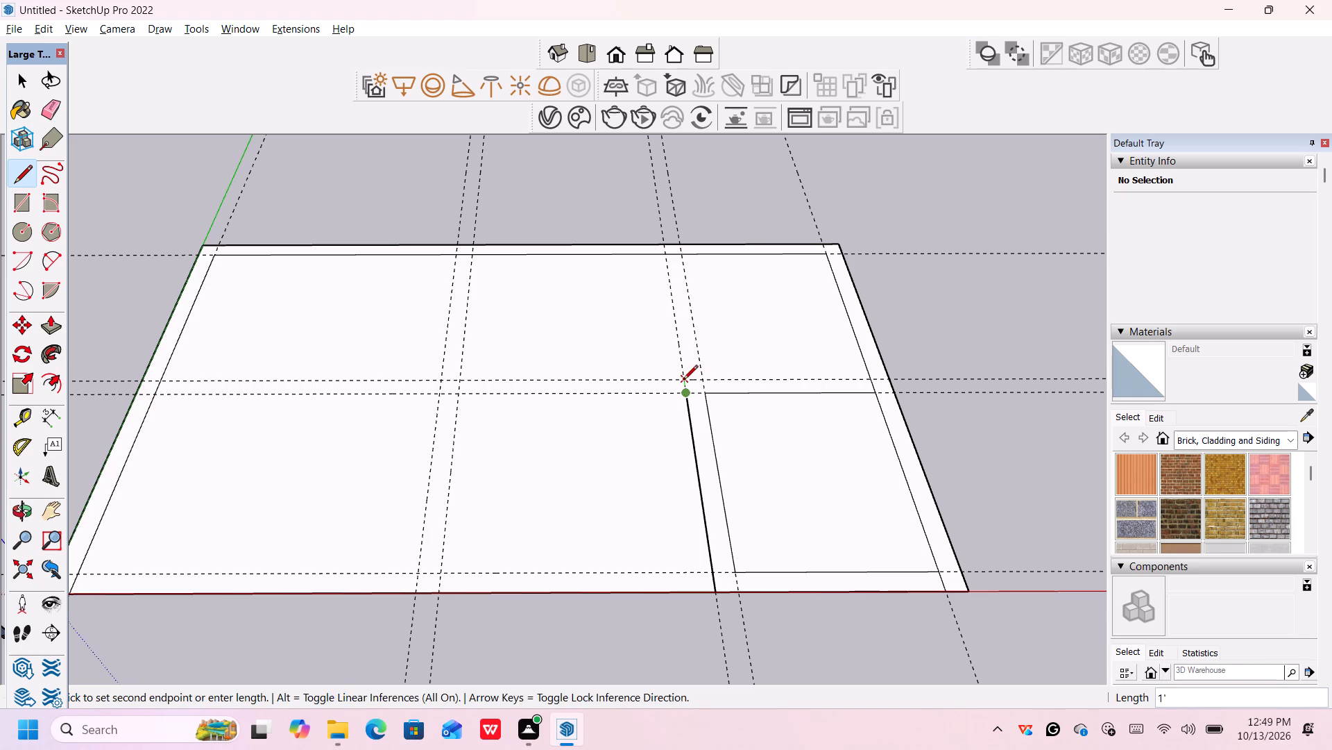
{"action": "left_click", "coordinate": [682, 381]}
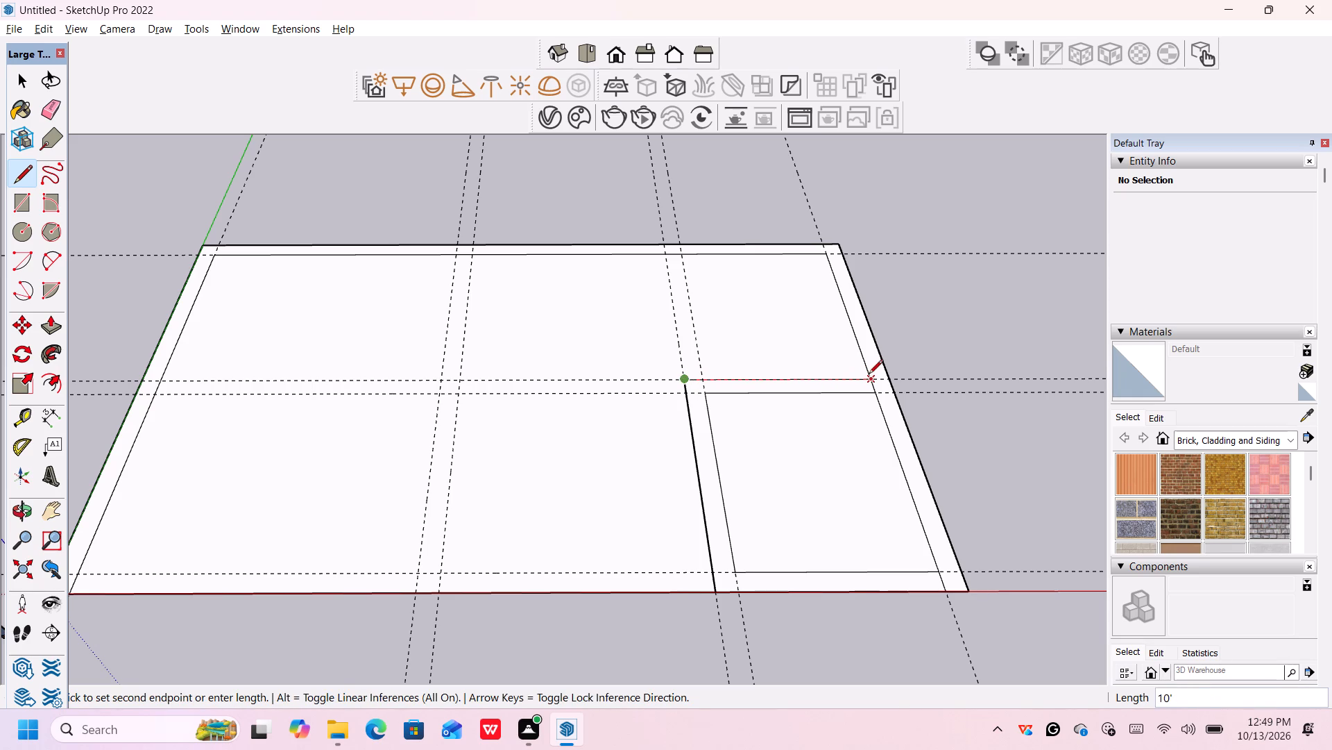
{"action": "left_click", "coordinate": [870, 377]}
{"action": "key", "text": "space"}
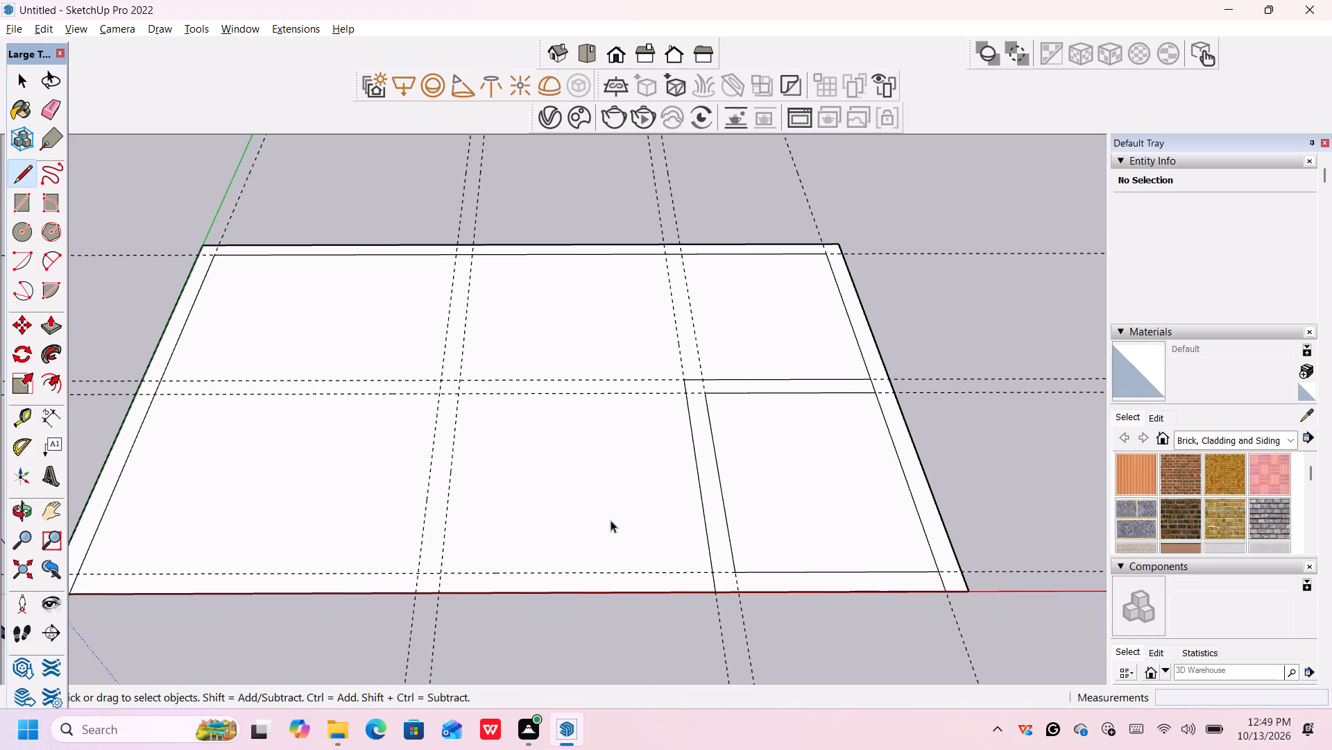
Draw a 1' by 1' square at the slab's front edge, between the pair of guides nearer the origin.
{"action": "scroll", "coordinate": [626, 516], "scroll_direction": "down", "scroll_amount": 2}
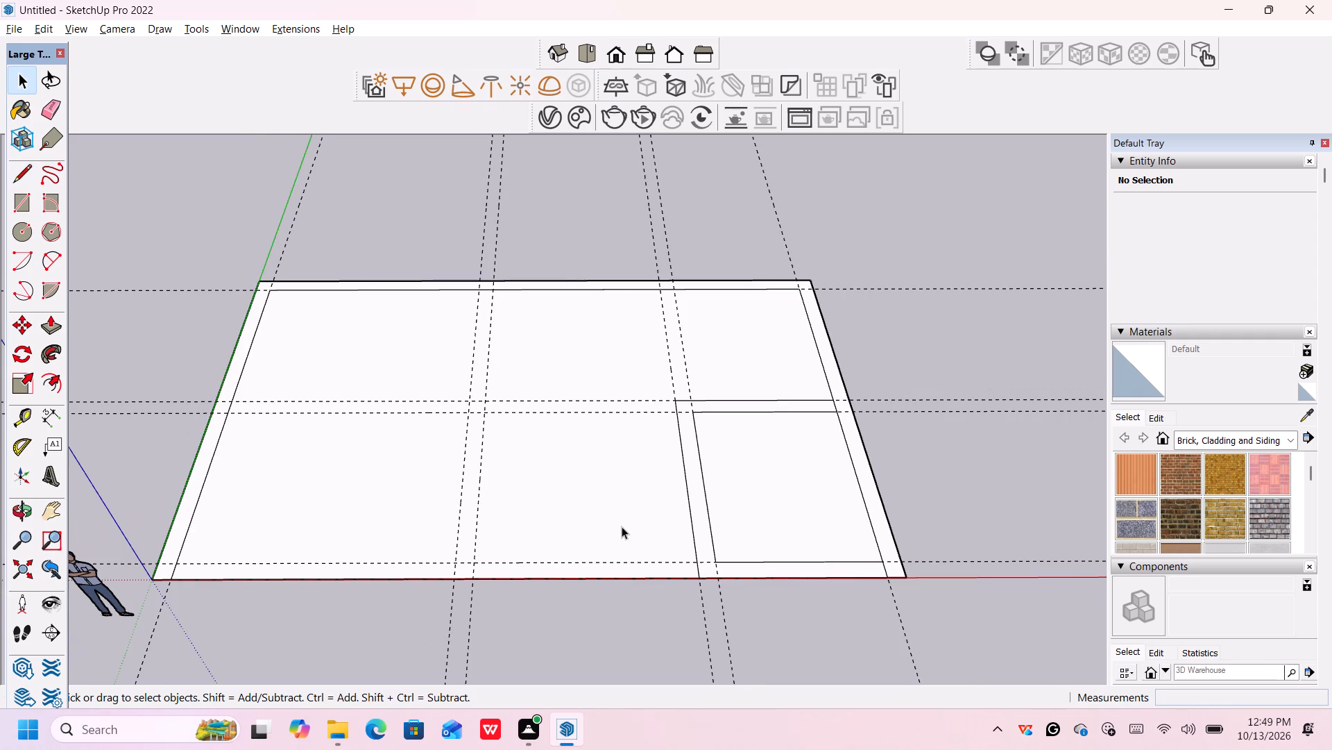
{"action": "middle_click_drag", "start_coordinate": [622, 527], "coordinate": [613, 526]}
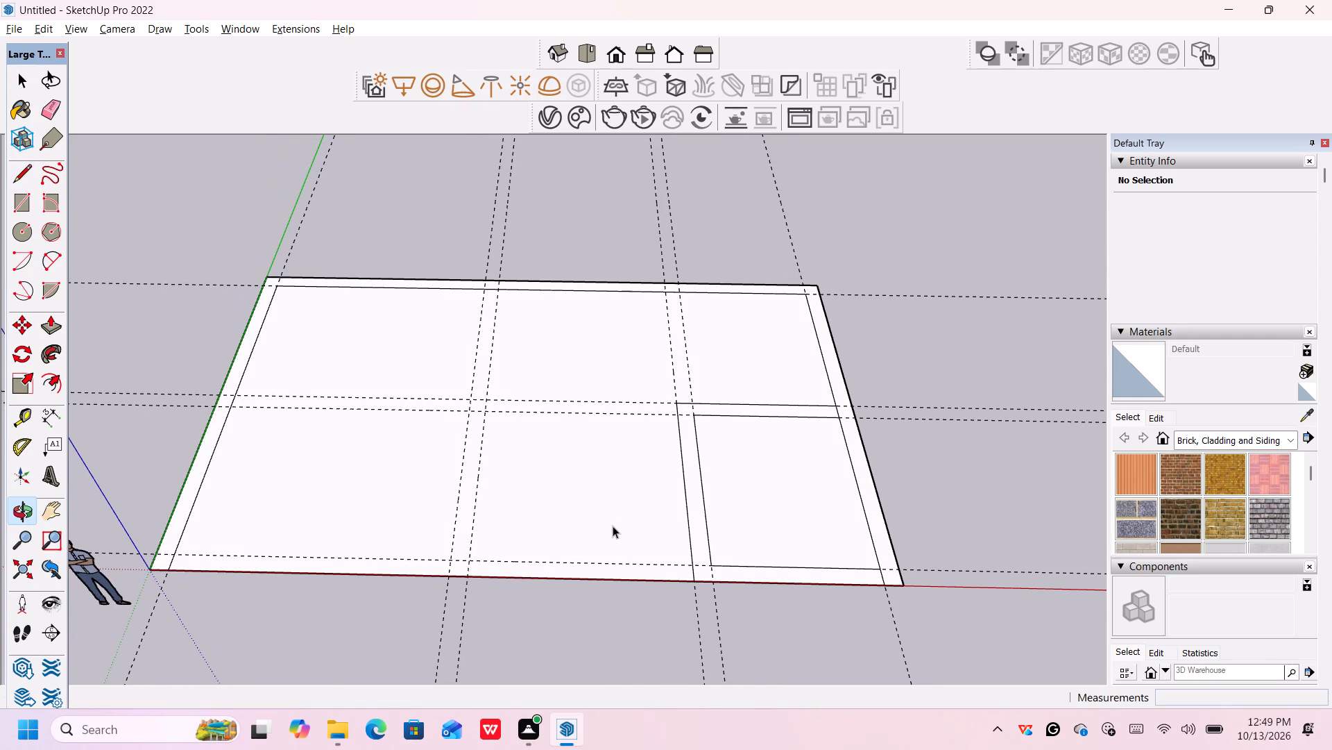
{"action": "key", "text": "r"}
{"action": "scroll", "coordinate": [453, 577], "scroll_direction": "up", "scroll_amount": 1}
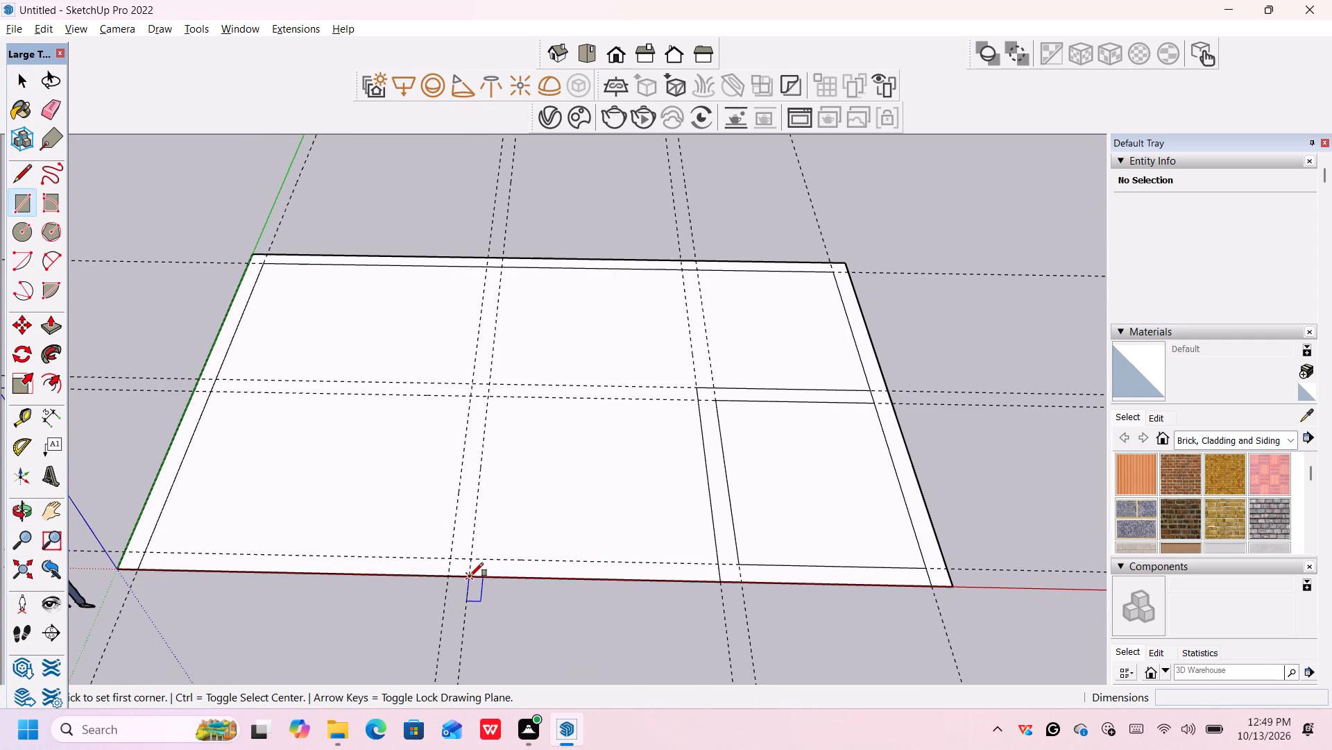
{"action": "left_click", "coordinate": [470, 576]}
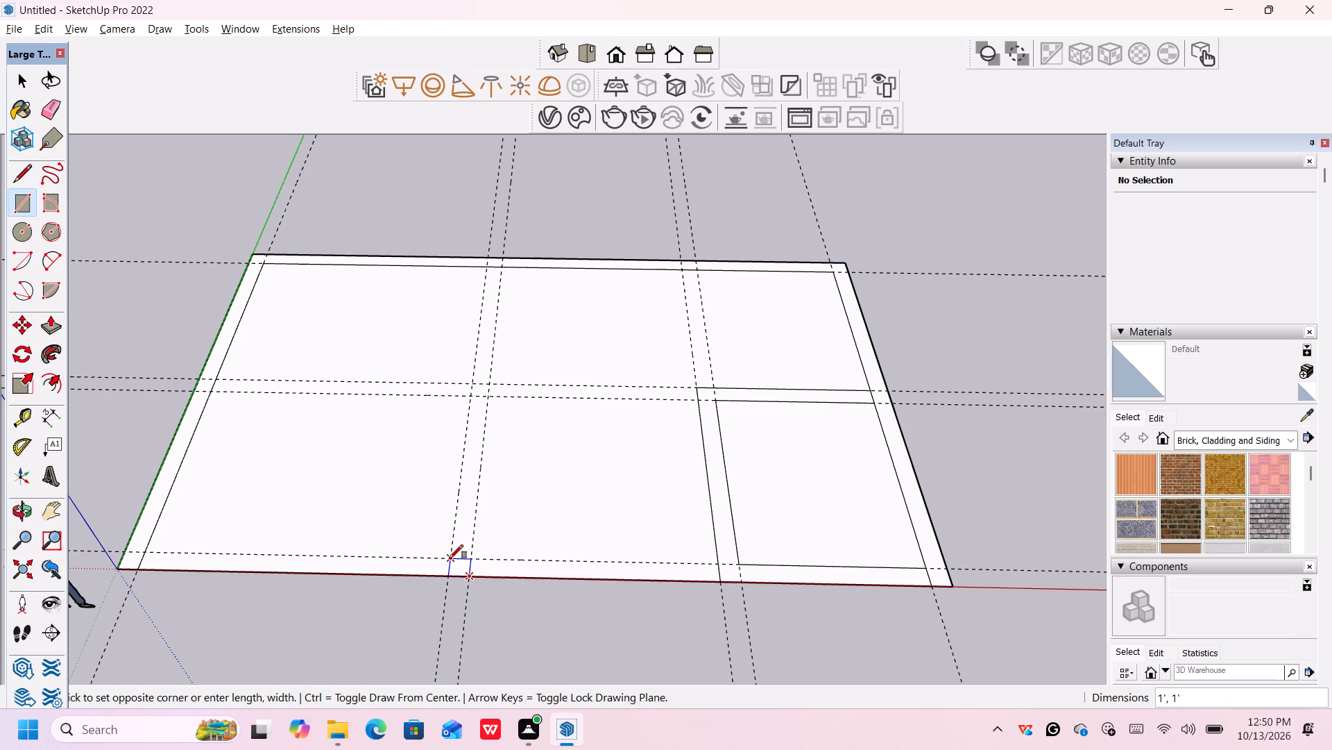
{"action": "left_click", "coordinate": [450, 558]}
{"action": "key", "text": "space"}
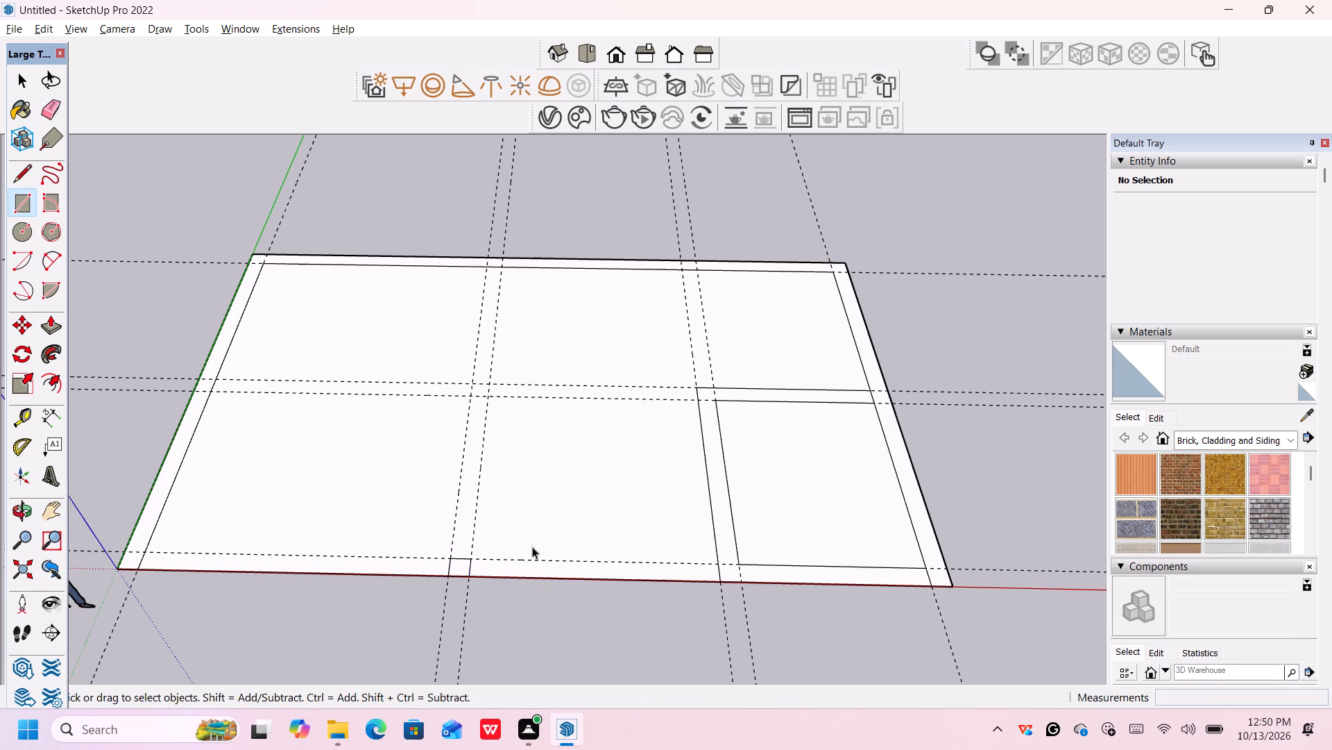
Delete the six guides that run from the front to the back of the slab.
{"action": "scroll", "coordinate": [656, 520], "scroll_direction": "down", "scroll_amount": 2}
{"action": "scroll", "coordinate": [580, 524], "scroll_direction": "up", "scroll_amount": 1}
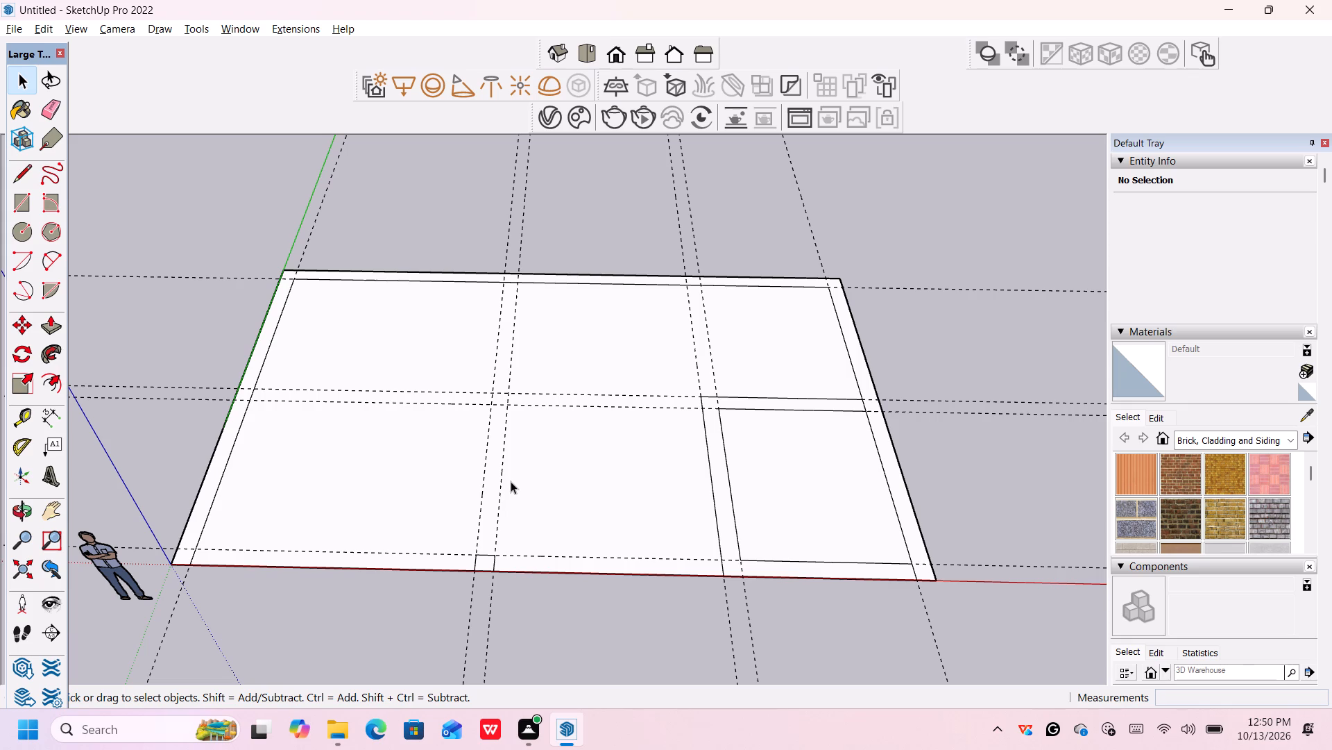
{"action": "middle_click_drag", "start_coordinate": [518, 485], "coordinate": [532, 490]}
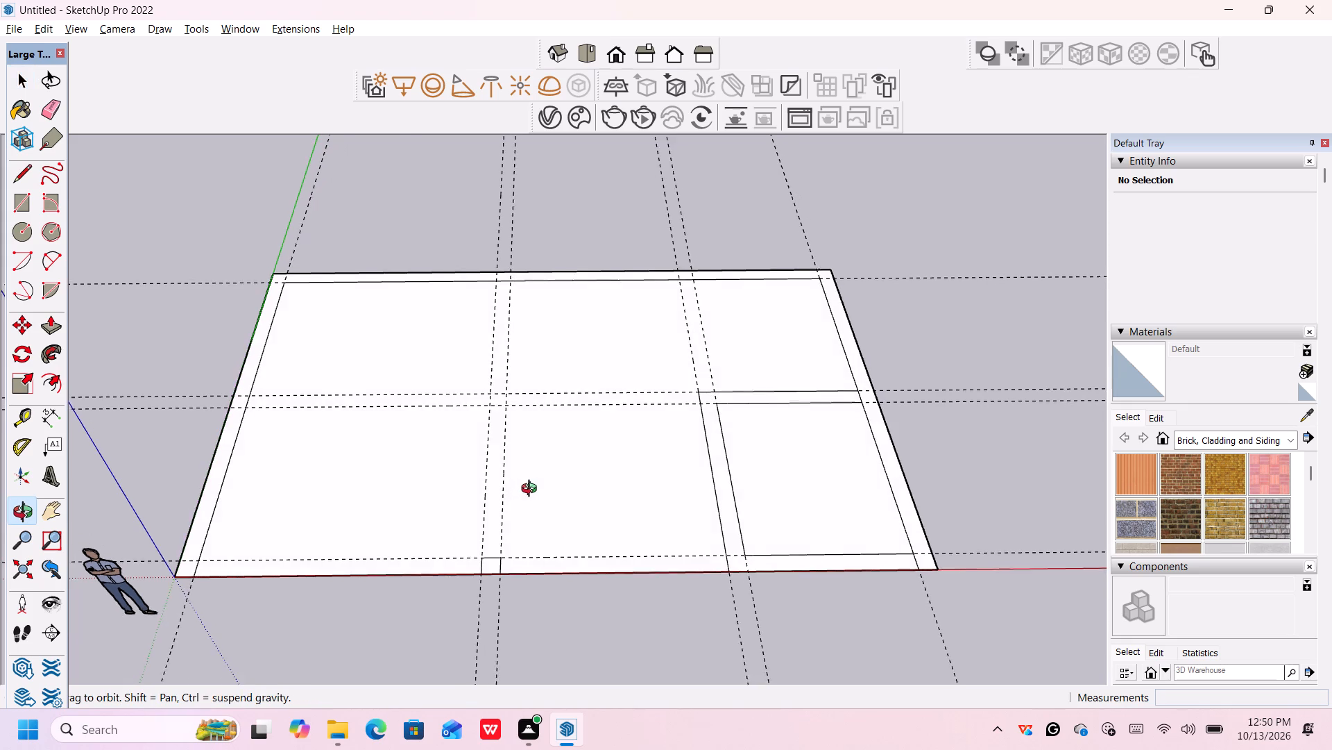
{"action": "middle_click_drag", "start_coordinate": [532, 490], "coordinate": [541, 496]}
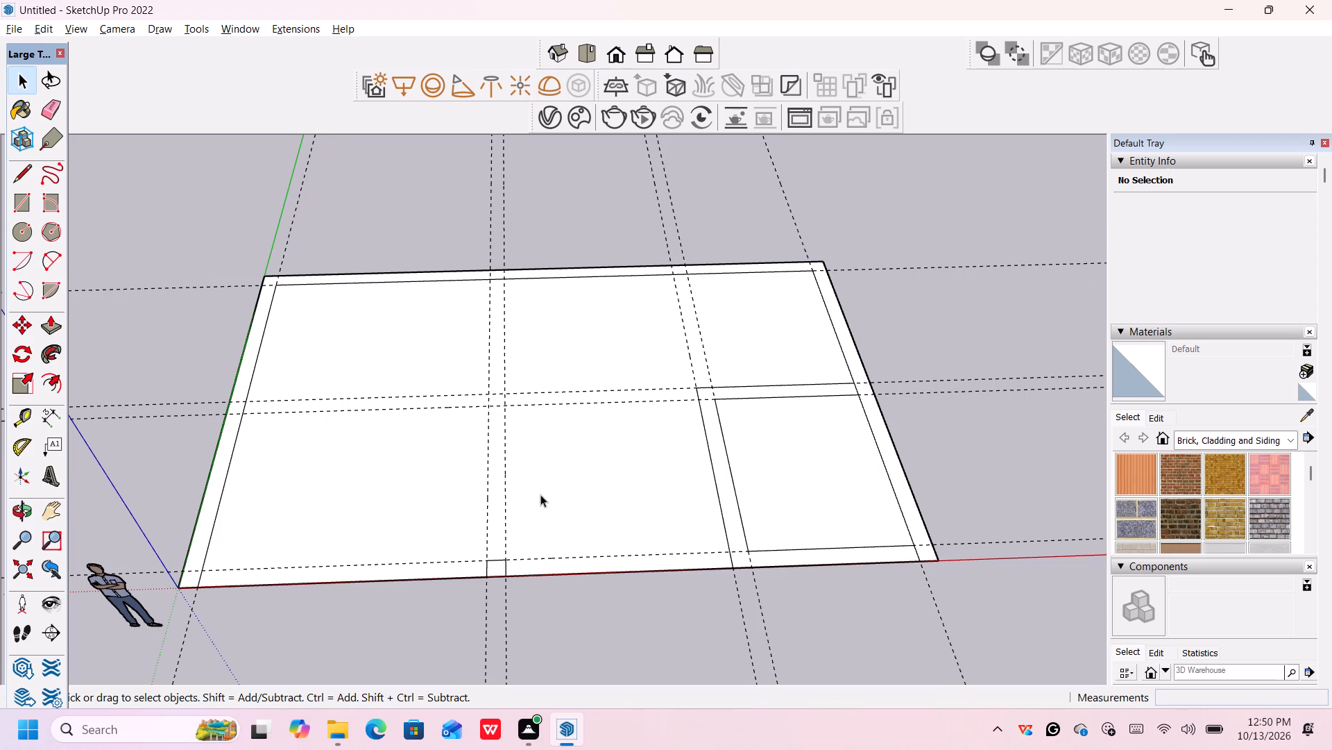
{"action": "middle_click_drag", "start_coordinate": [538, 493], "coordinate": [523, 486]}
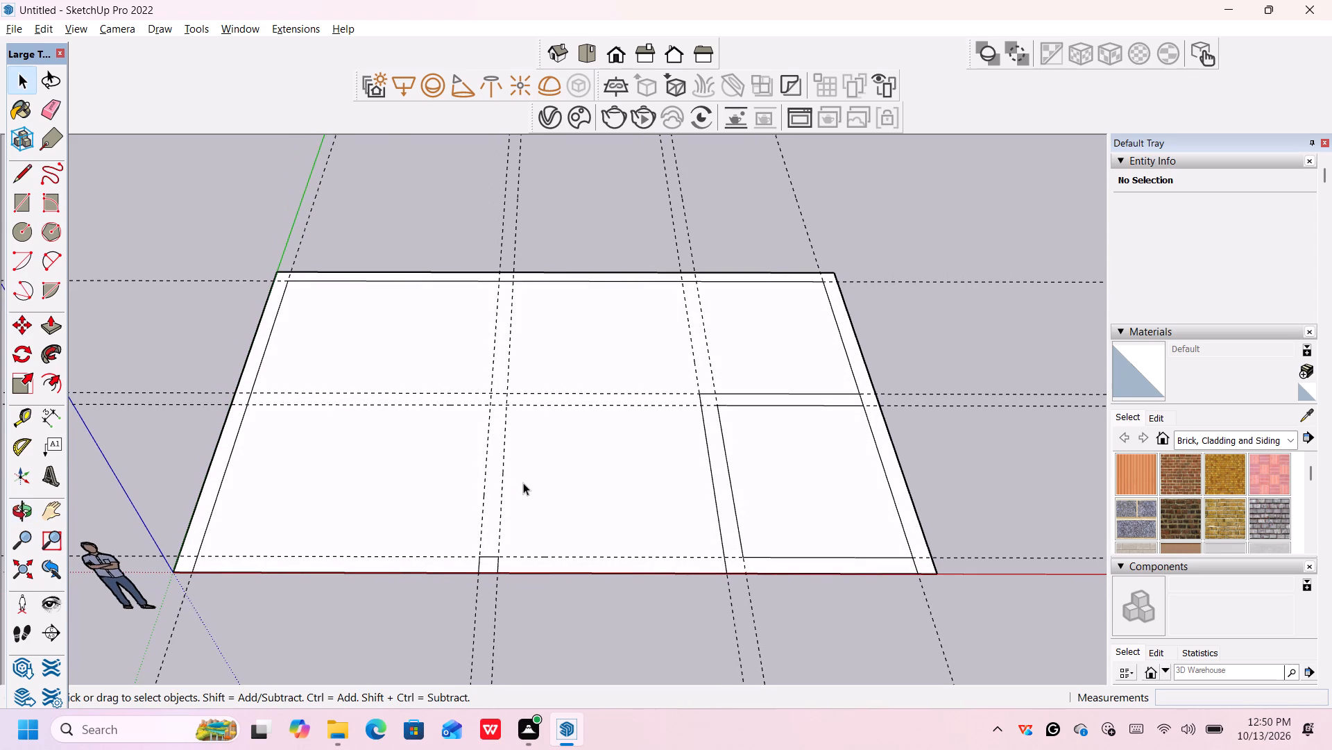
{"action": "scroll", "coordinate": [524, 483], "scroll_direction": "down", "scroll_amount": 1}
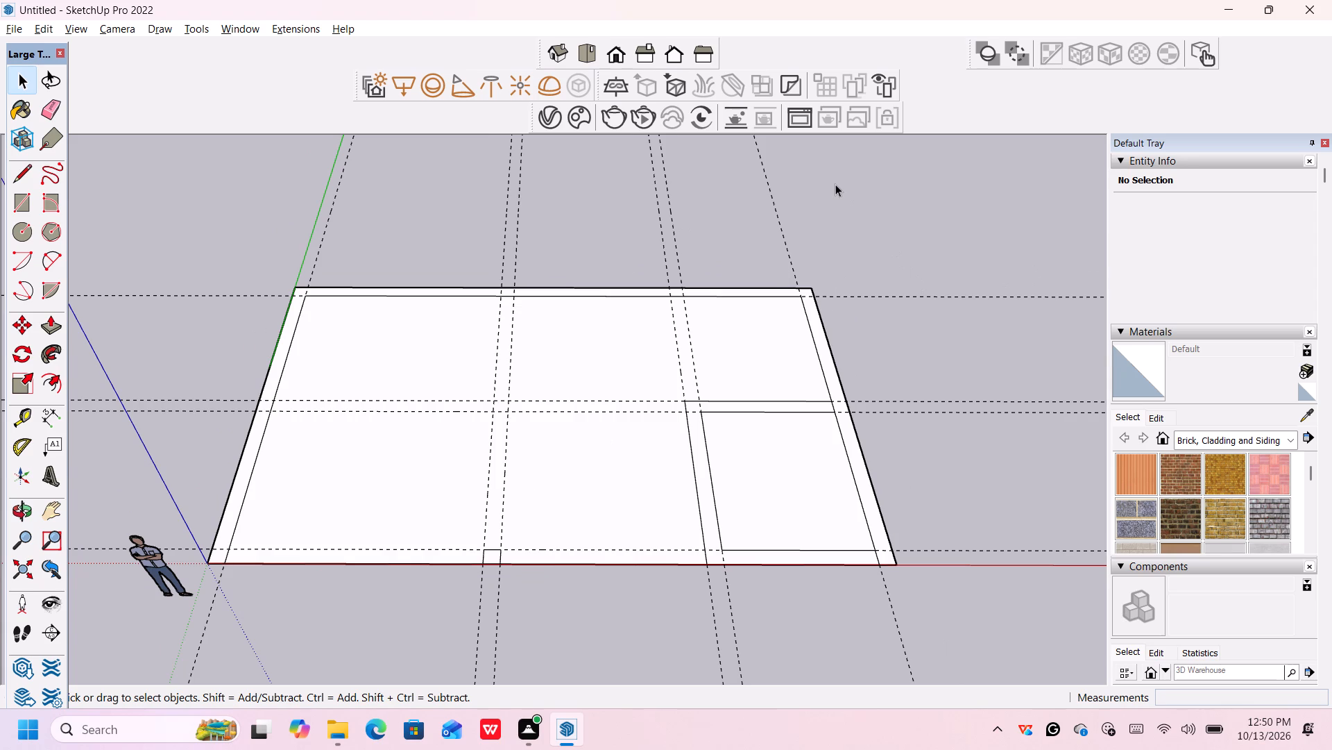
{"action": "left_click_drag", "start_coordinate": [835, 183], "coordinate": [247, 235]}
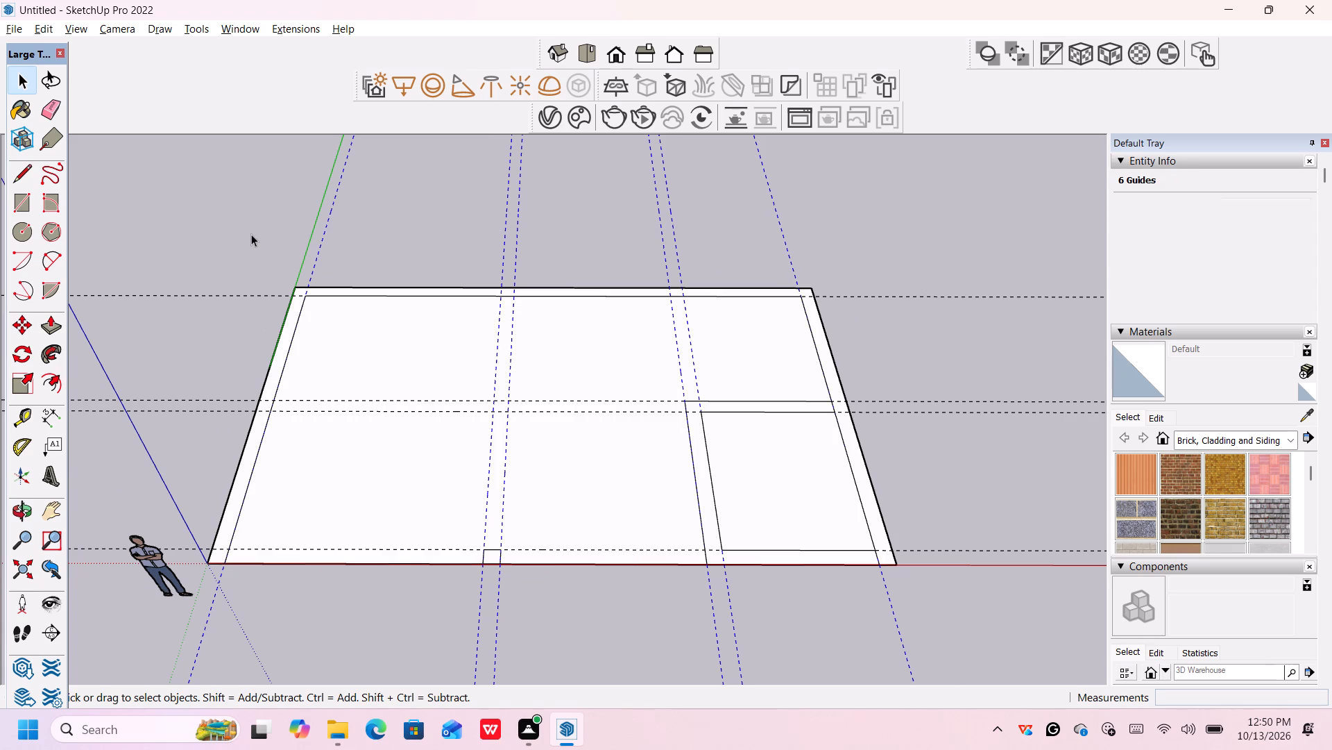
{"action": "key", "text": "Delete"}
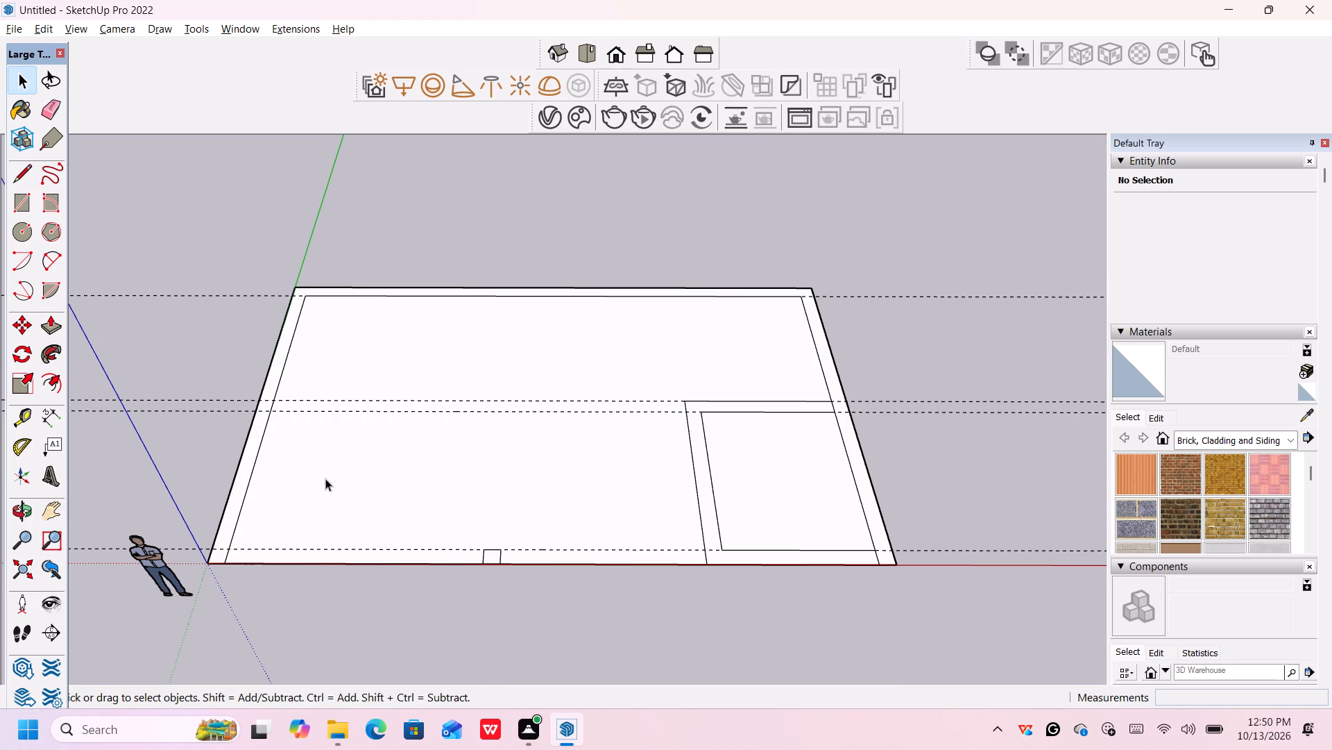
Draw a 28' line along the front middle guide, from the origin-side inner wall line to the side partition's outer face.
{"action": "key", "text": "l"}
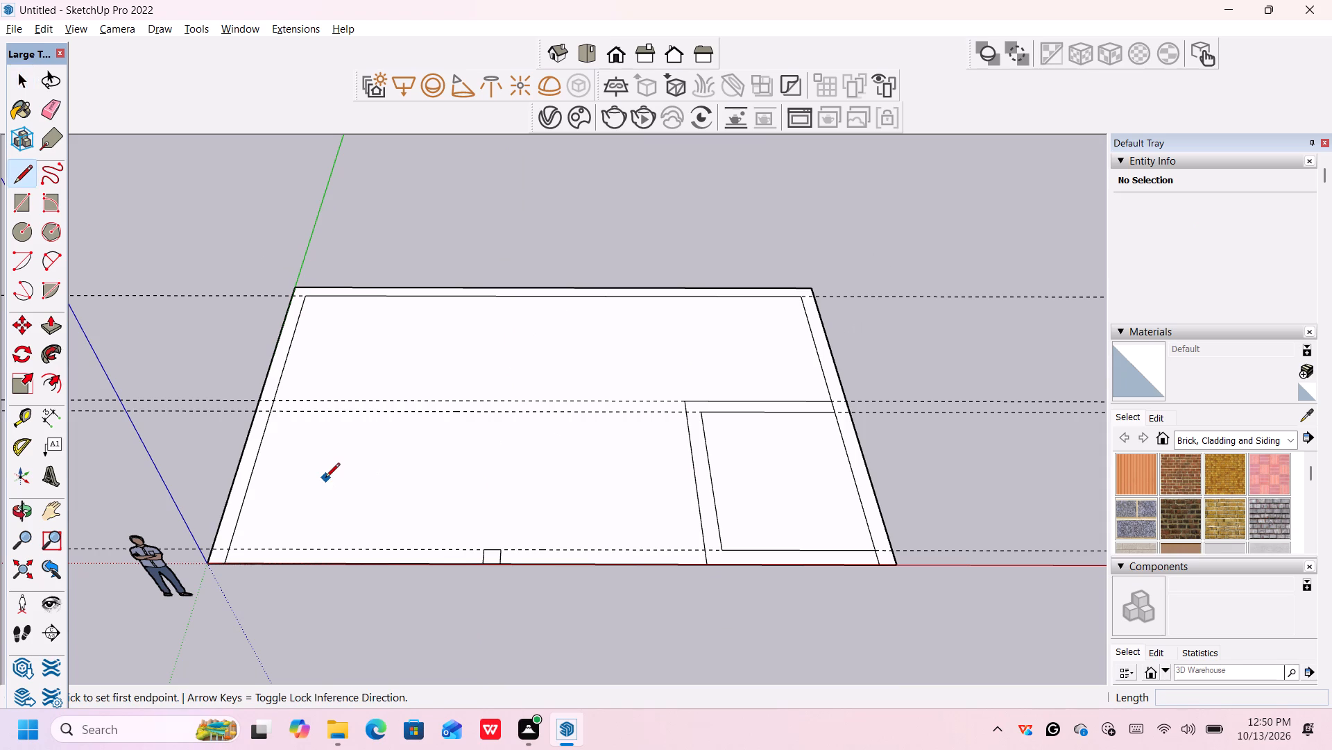
{"action": "left_click", "coordinate": [268, 411]}
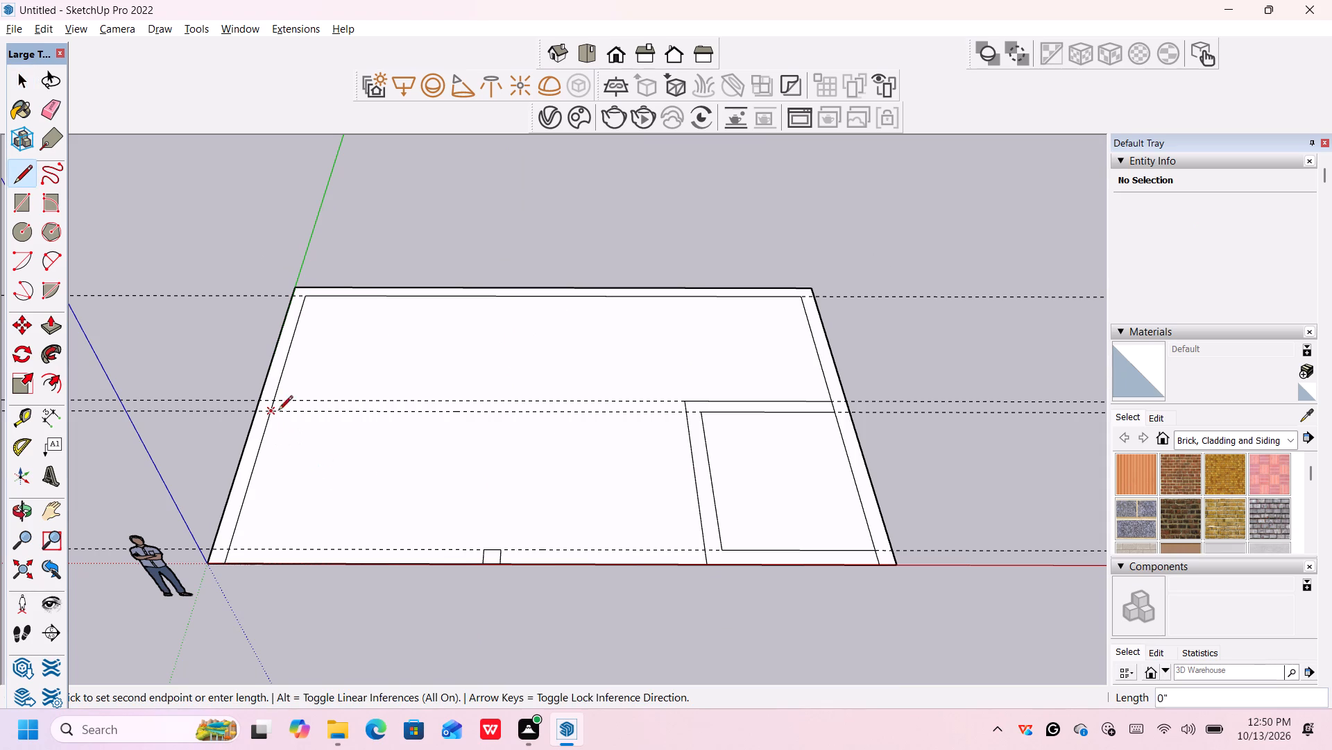
{"action": "left_click", "coordinate": [683, 411]}
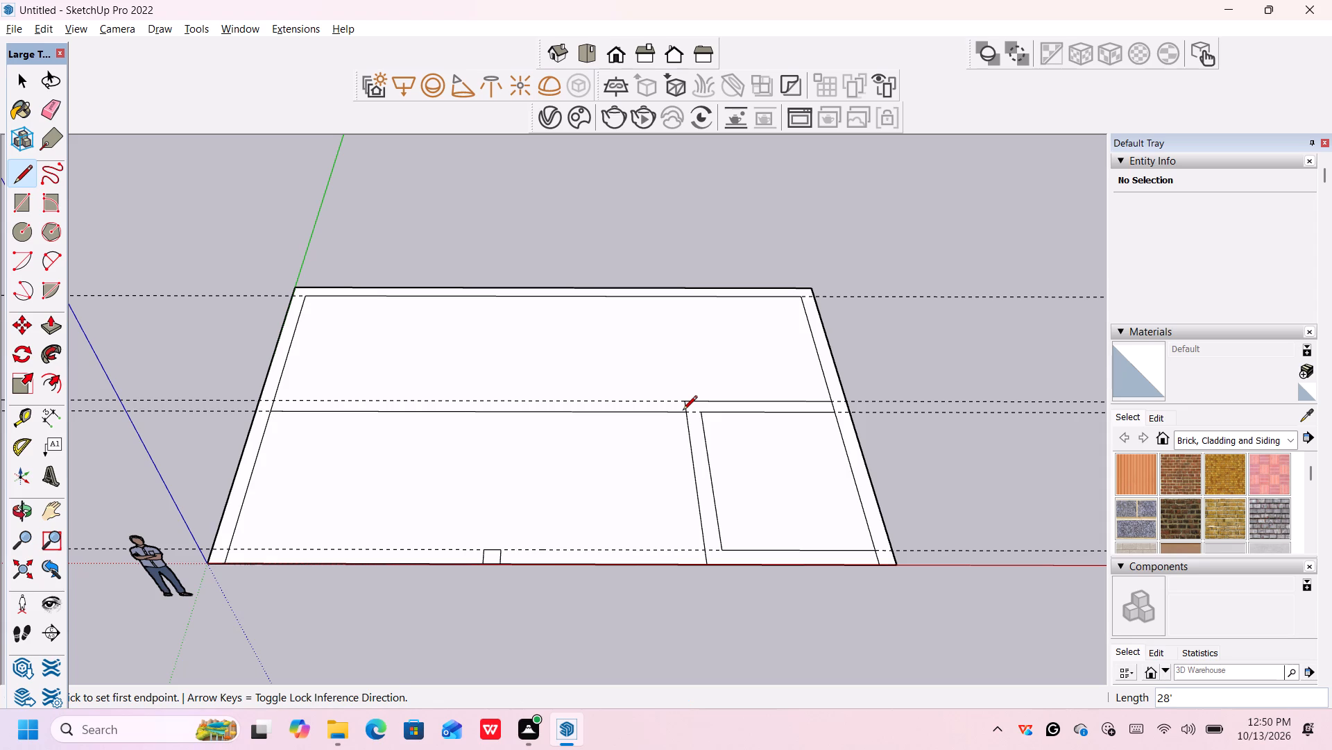
{"action": "key", "text": "space"}
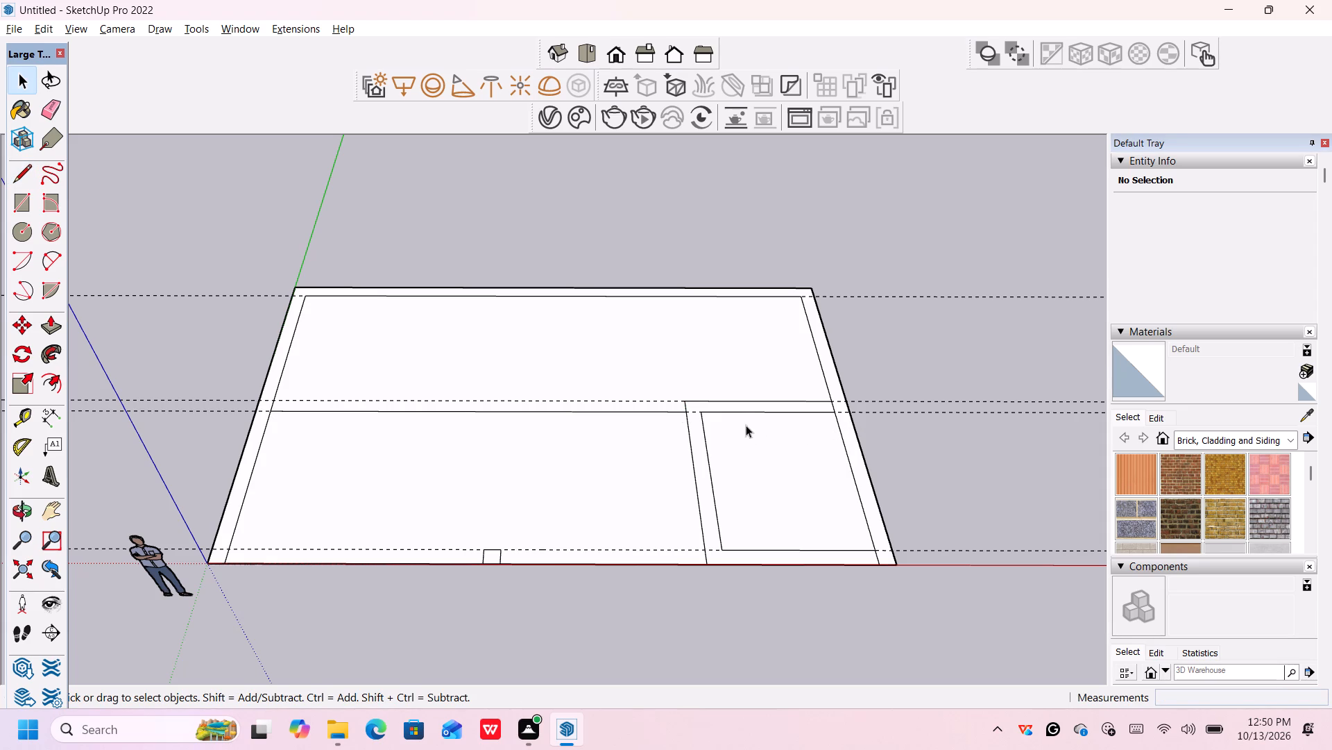
Select the four remaining guides, draw a 28' line along the rear middle one up to the side partition's corner, and delete the guides.
{"action": "scroll", "coordinate": [741, 430], "scroll_direction": "down", "scroll_amount": 3}
{"action": "scroll", "coordinate": [741, 430], "scroll_direction": "up", "scroll_amount": 2}
{"action": "scroll", "coordinate": [741, 430], "scroll_direction": "down", "scroll_amount": 2}
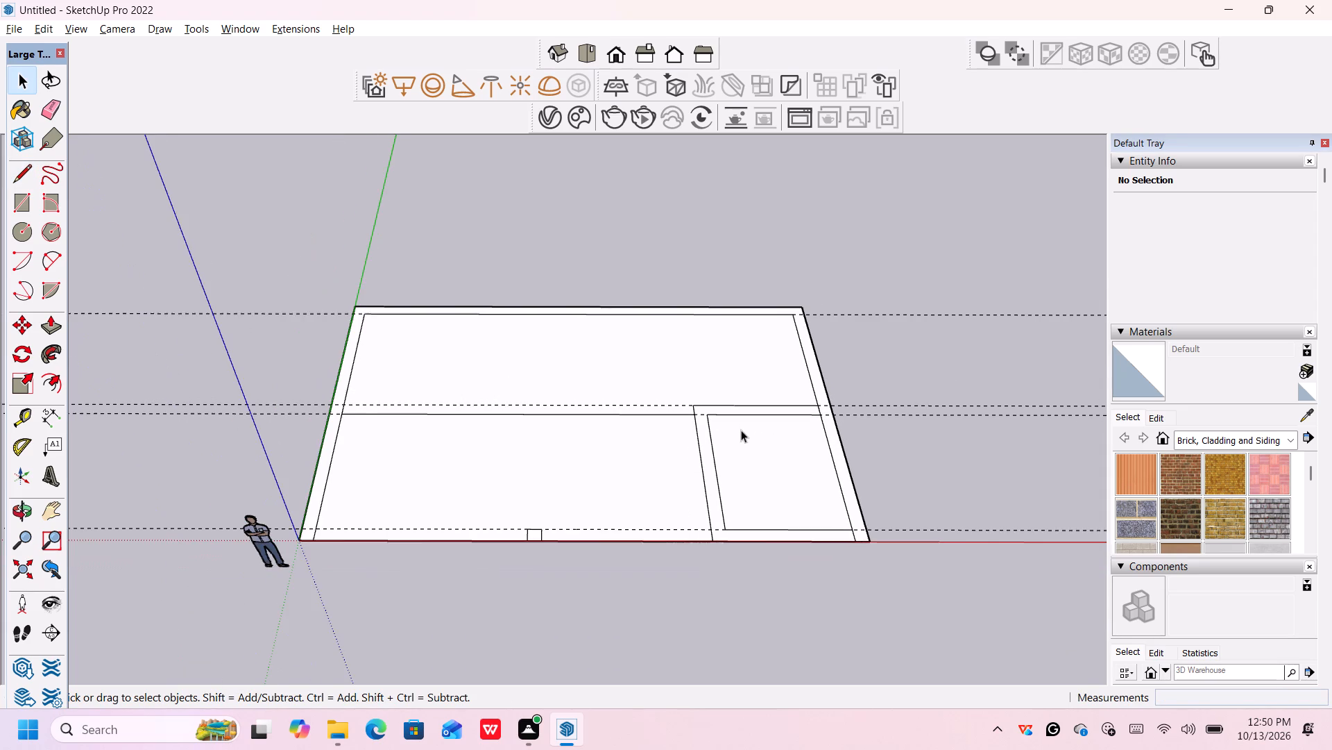
{"action": "scroll", "coordinate": [741, 430], "scroll_direction": "up", "scroll_amount": 1}
{"action": "left_click_drag", "start_coordinate": [765, 396], "coordinate": [751, 422]}
{"action": "left_click", "coordinate": [699, 650]}
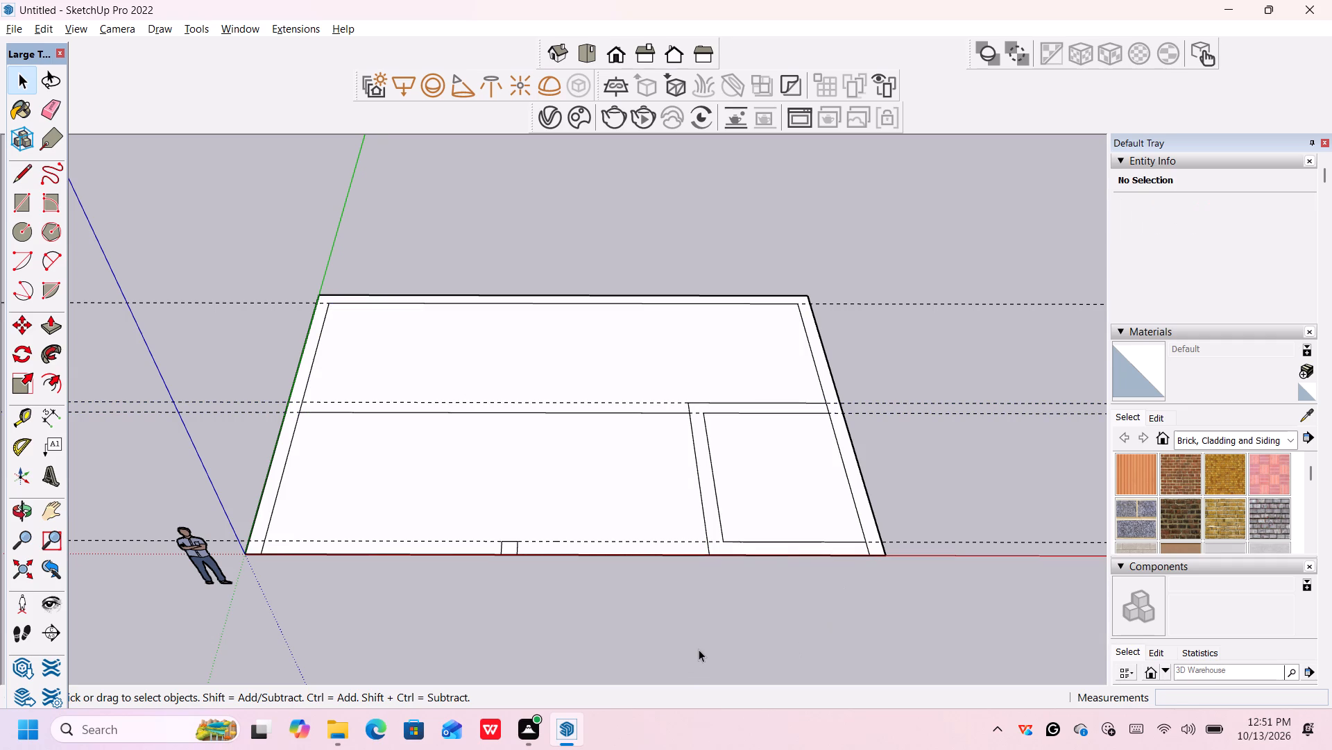
{"action": "left_click", "coordinate": [724, 615]}
{"action": "left_click_drag", "start_coordinate": [989, 253], "coordinate": [969, 556]}
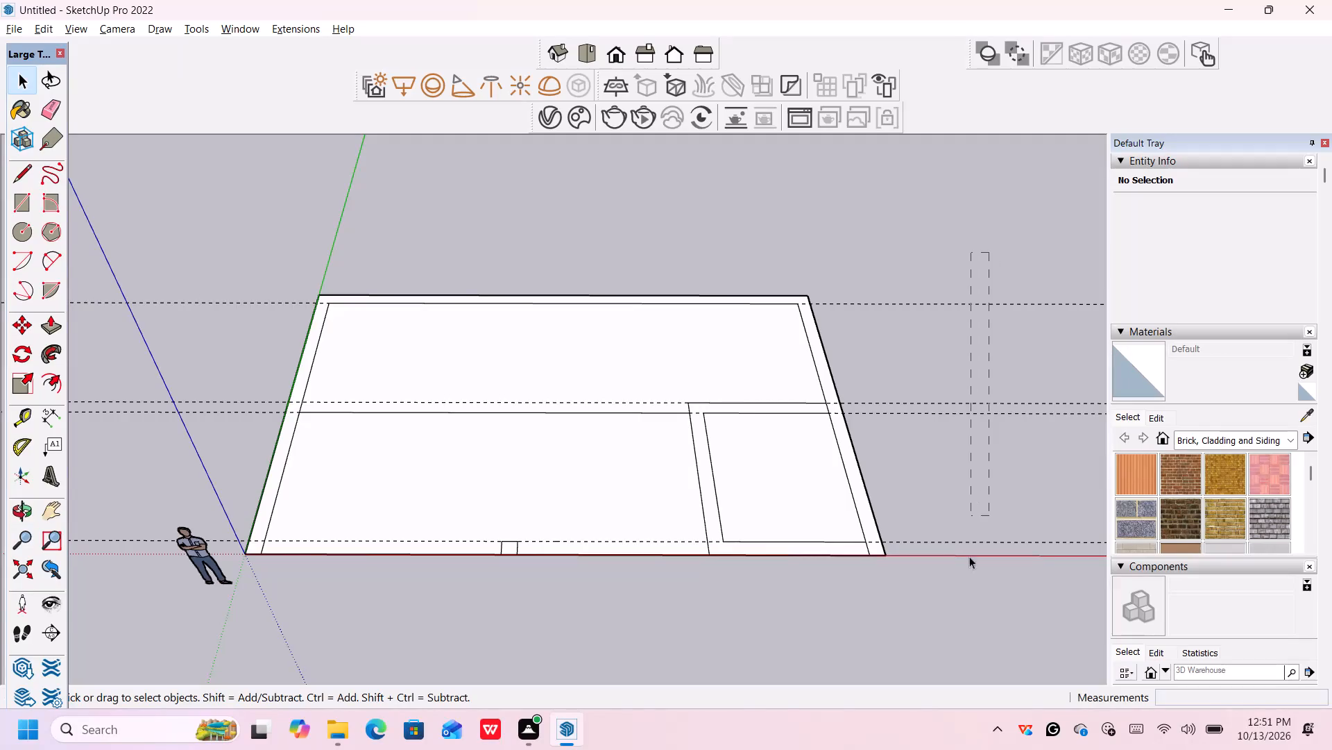
{"action": "left_click_drag", "start_coordinate": [969, 556], "coordinate": [962, 601]}
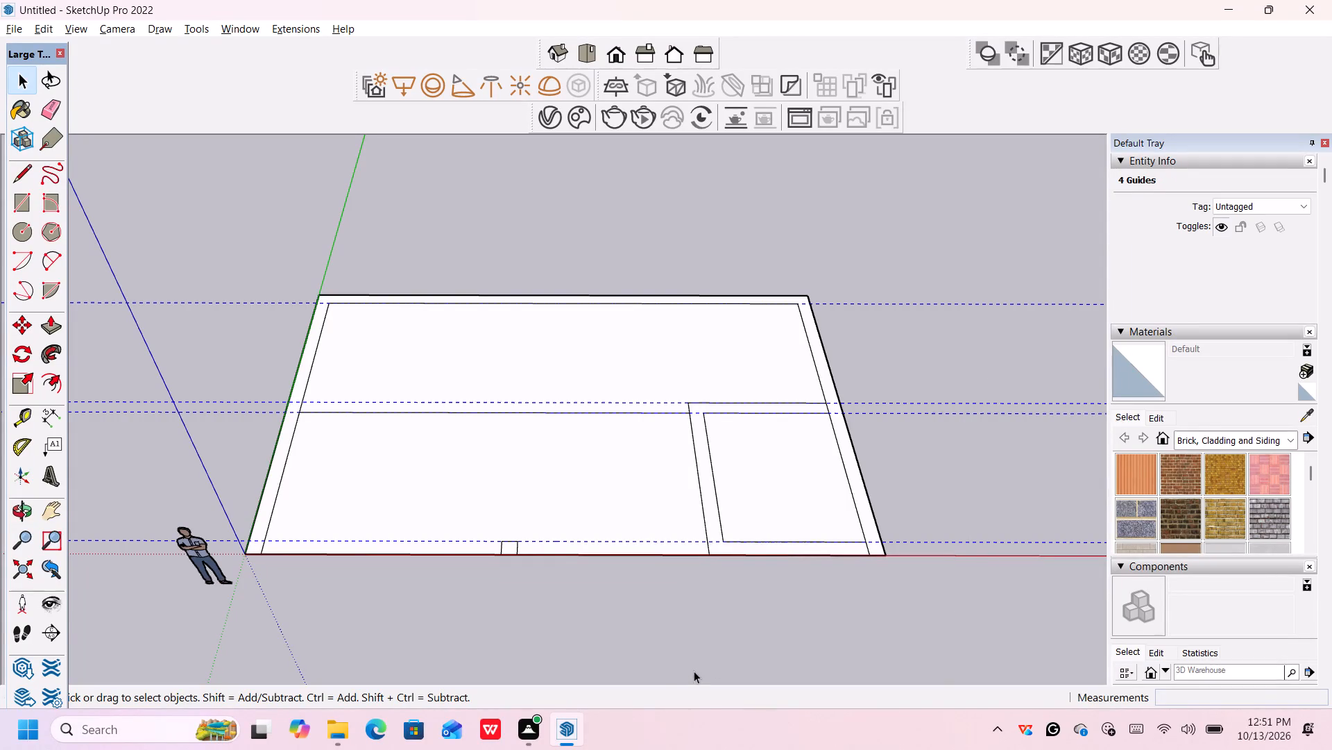
{"action": "key", "text": "Escape"}
{"action": "key", "text": "l"}
{"action": "left_click", "coordinate": [304, 402]}
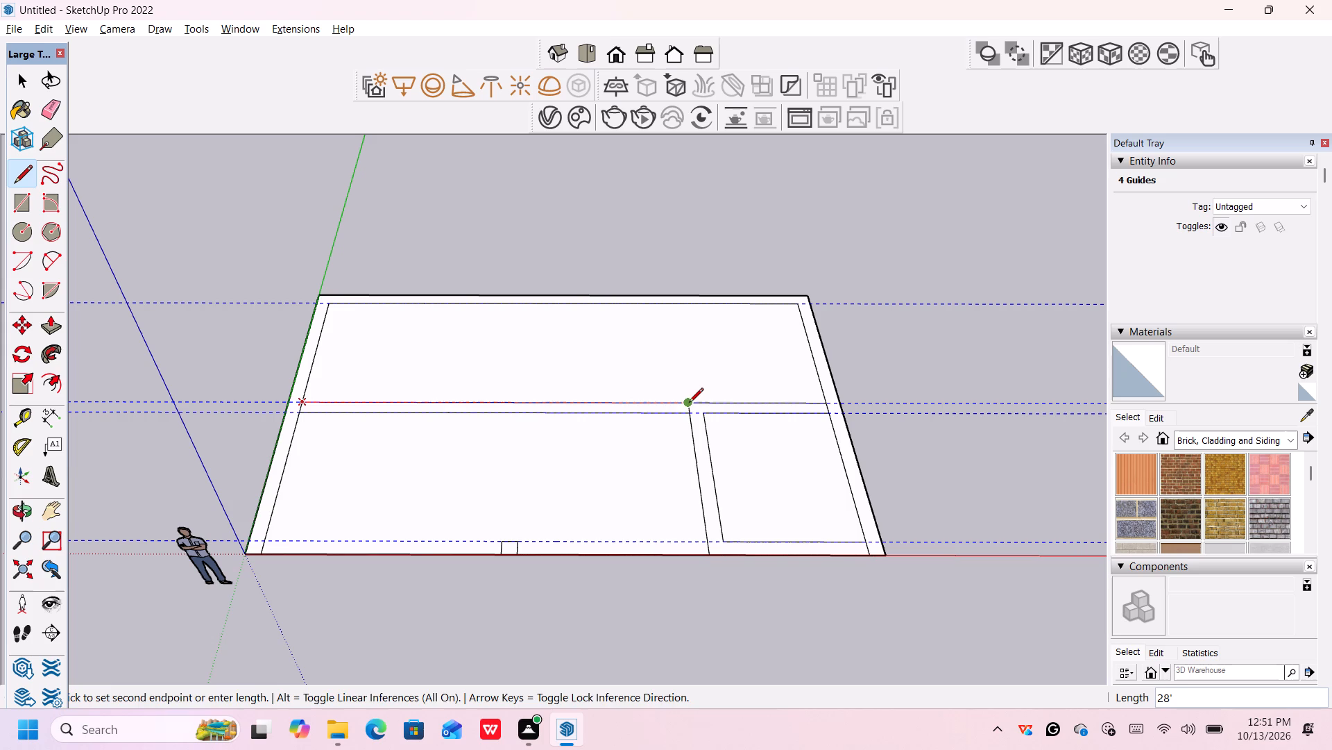
{"action": "left_click", "coordinate": [689, 403]}
{"action": "key", "text": "space"}
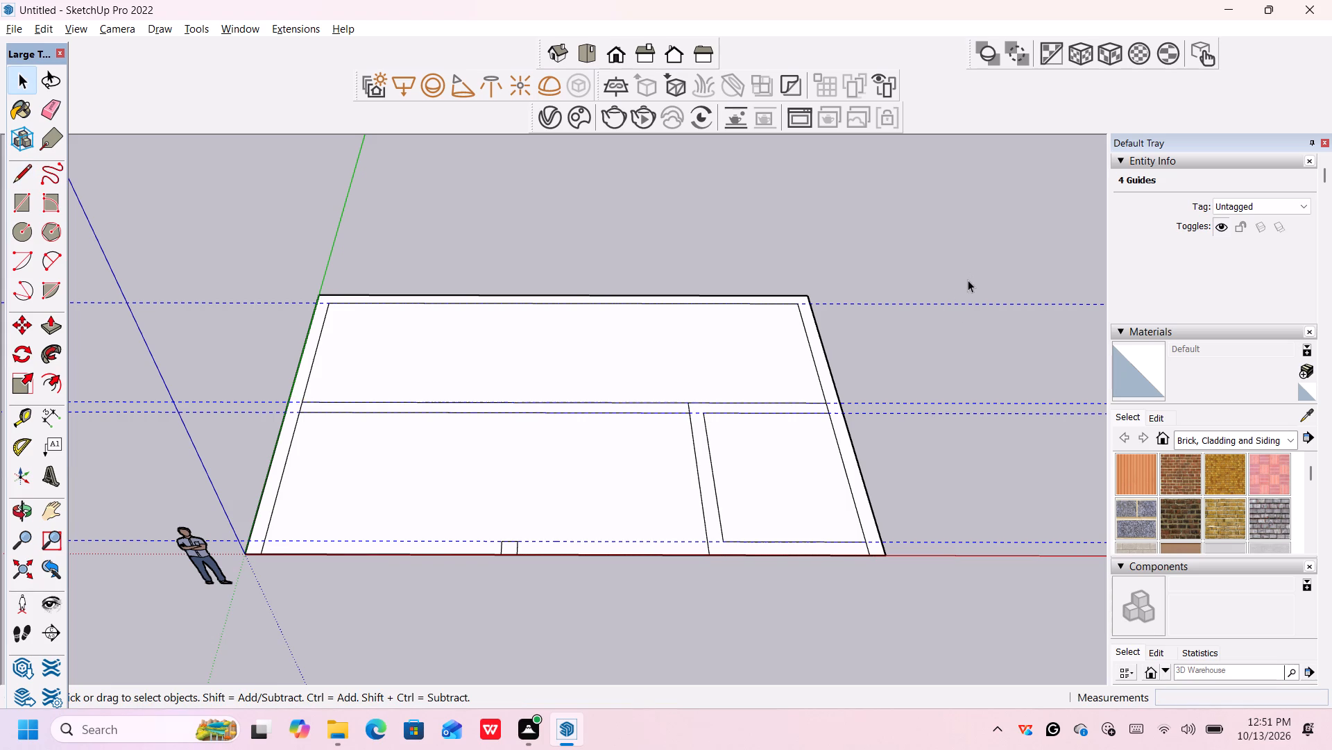
{"action": "key", "text": "Delete"}
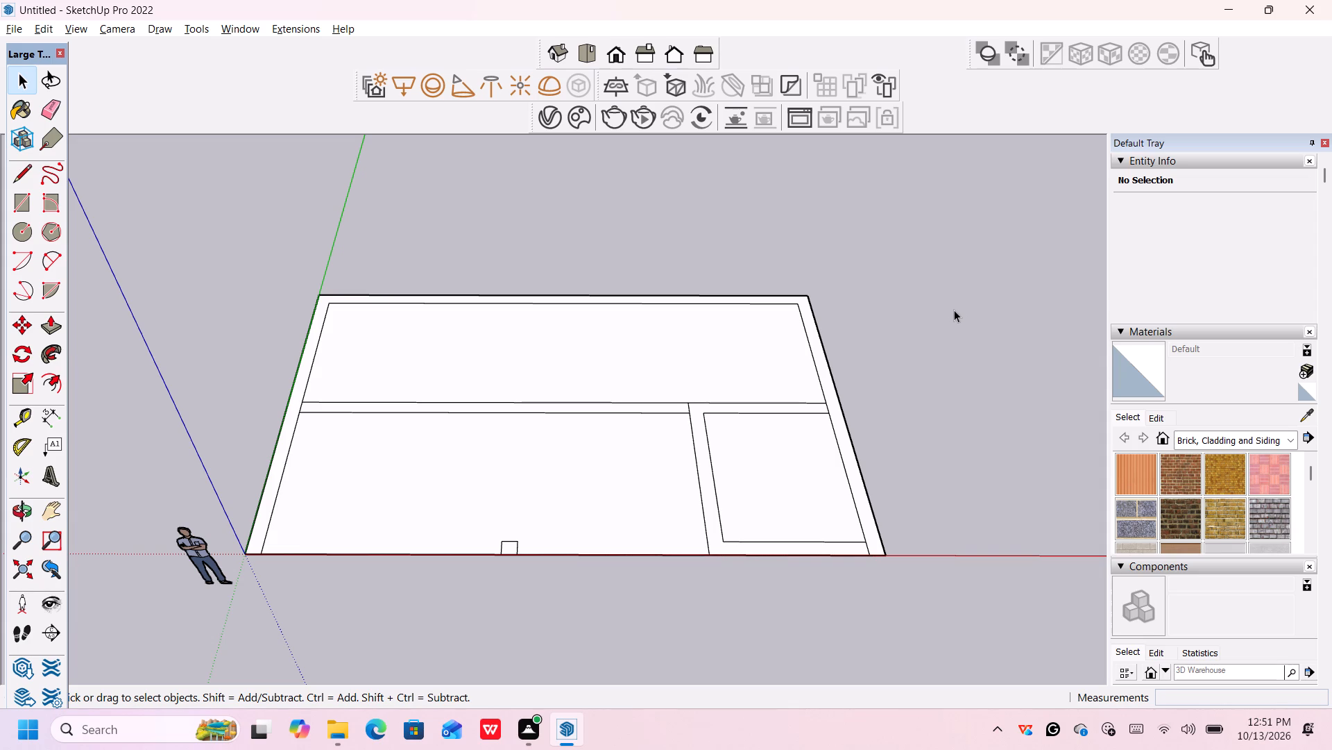
Push/Pull the 1' wide outer wall face along the back and both sides up to a height of 12'.
{"action": "middle_click_drag", "start_coordinate": [595, 605], "coordinate": [587, 577]}
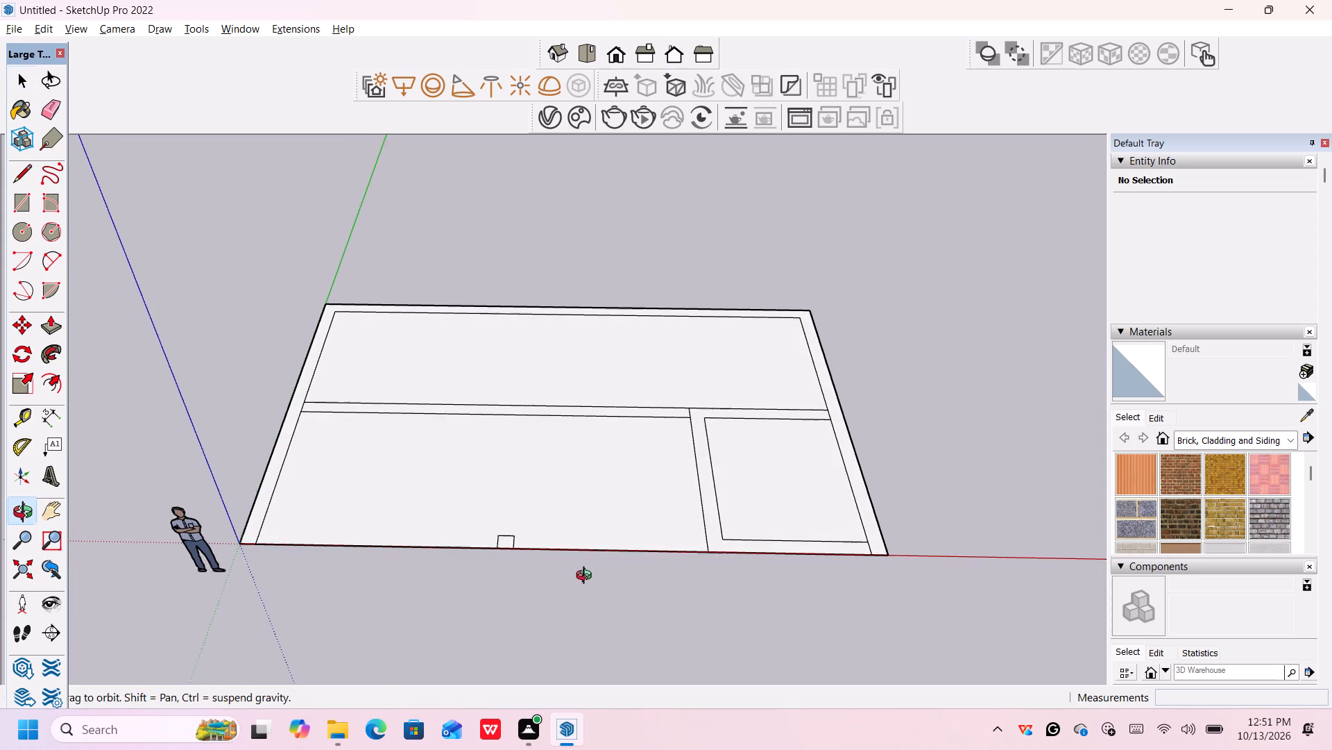
{"action": "middle_click_drag", "start_coordinate": [587, 577], "coordinate": [587, 576]}
{"action": "middle_click_drag", "start_coordinate": [590, 591], "coordinate": [610, 617]}
{"action": "key", "text": "p"}
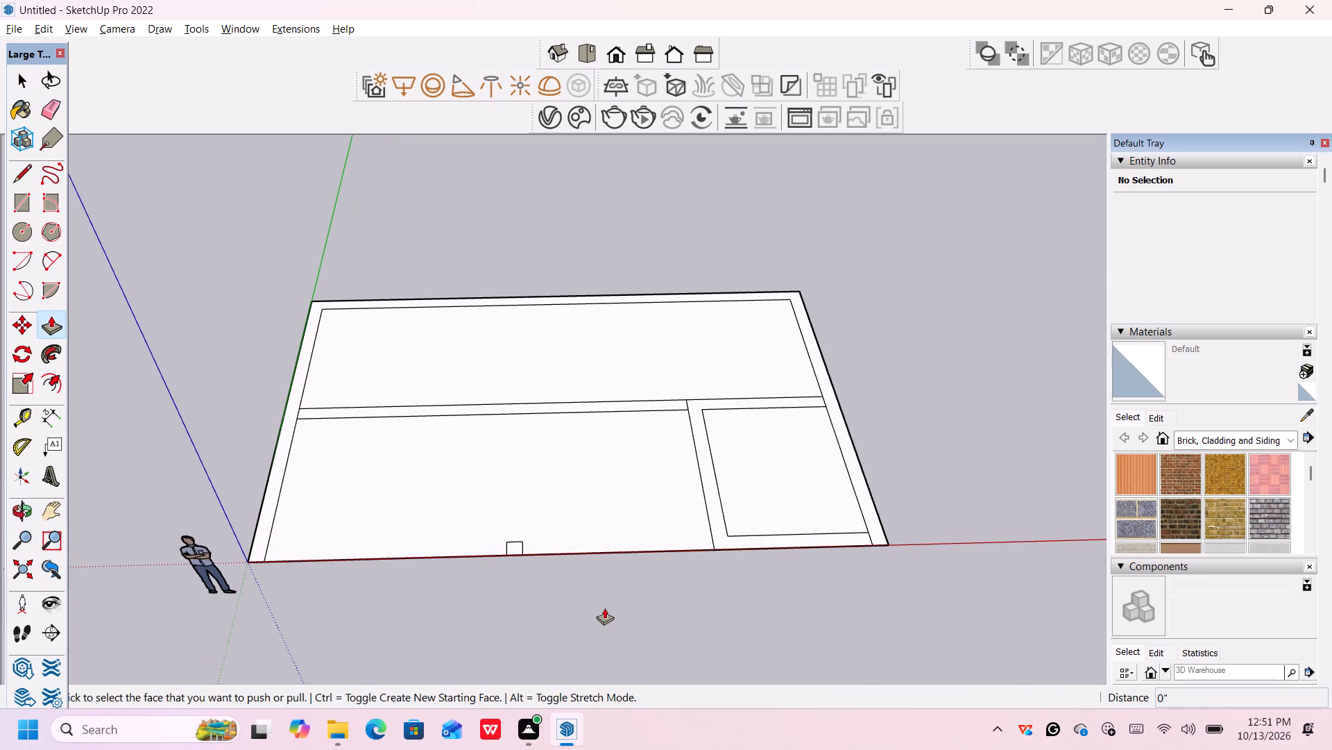
{"action": "scroll", "coordinate": [300, 388], "scroll_direction": "up", "scroll_amount": 3}
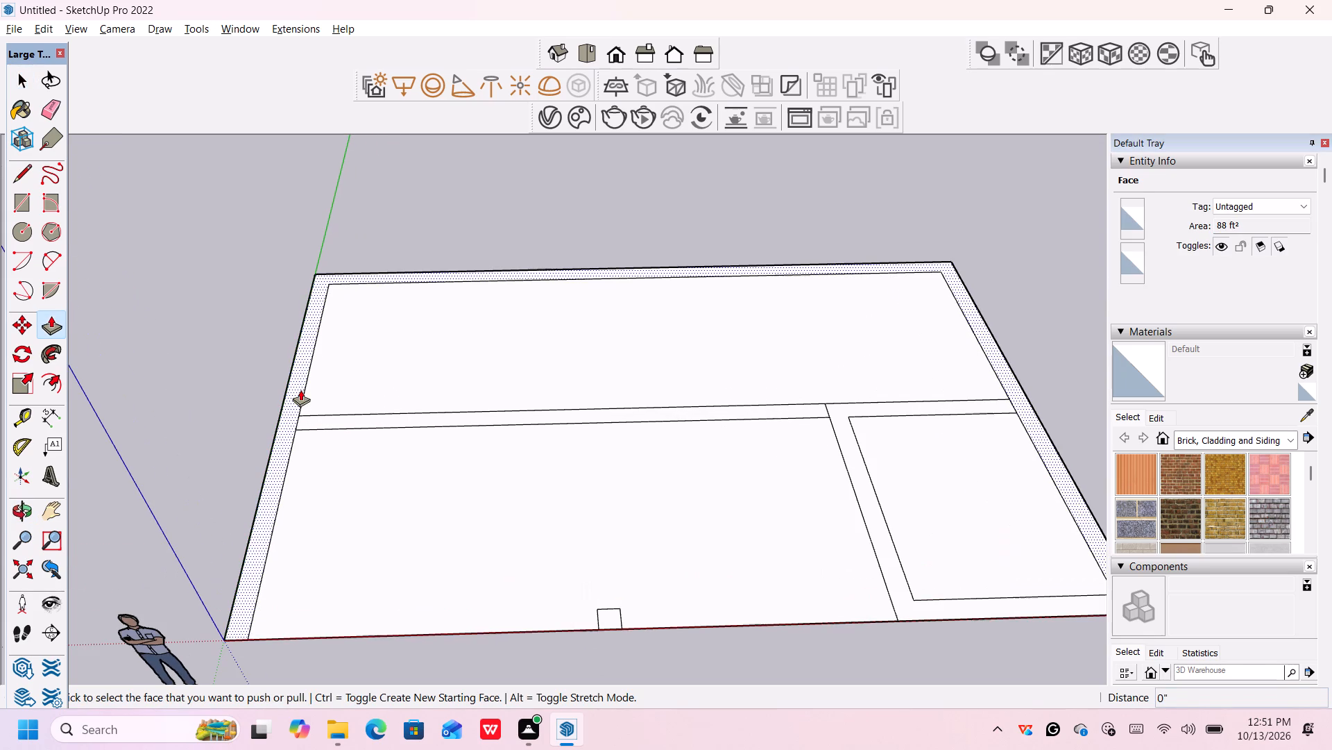
{"action": "left_click", "coordinate": [300, 390]}
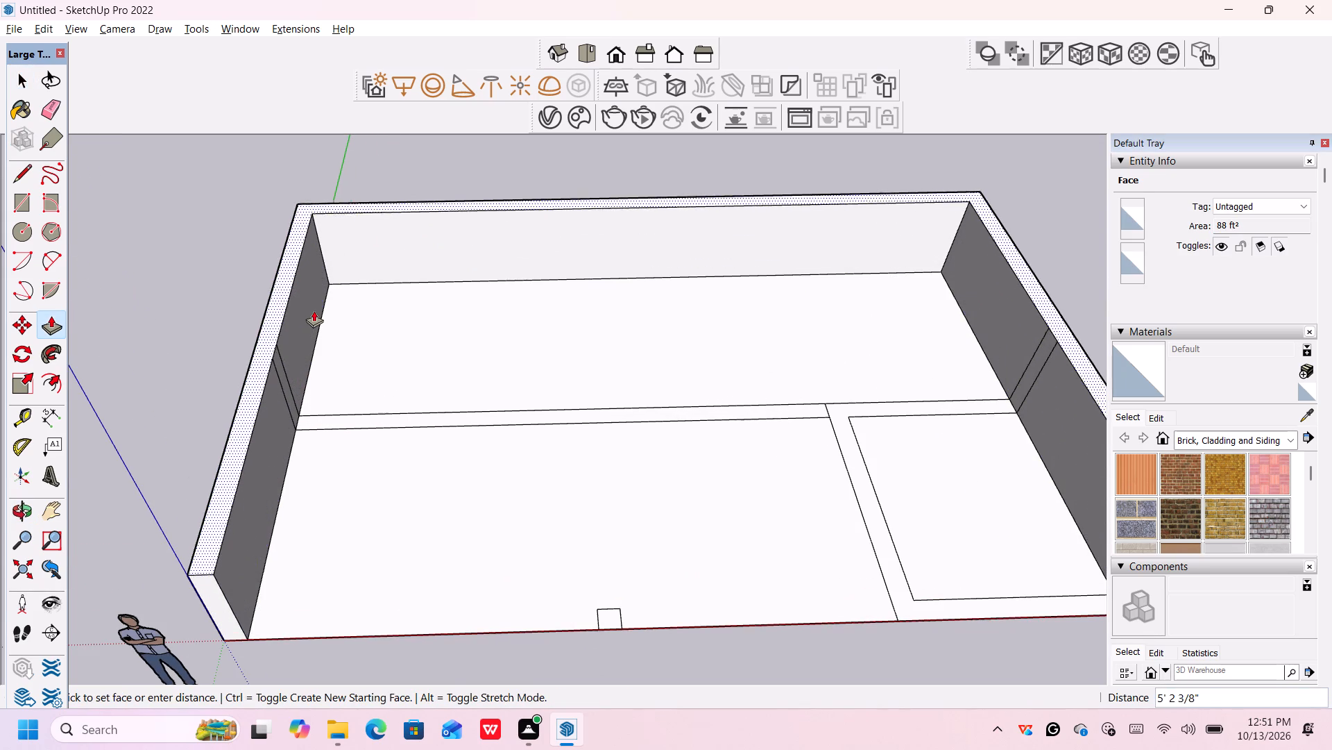
{"action": "scroll", "coordinate": [314, 312], "scroll_direction": "down", "scroll_amount": 5}
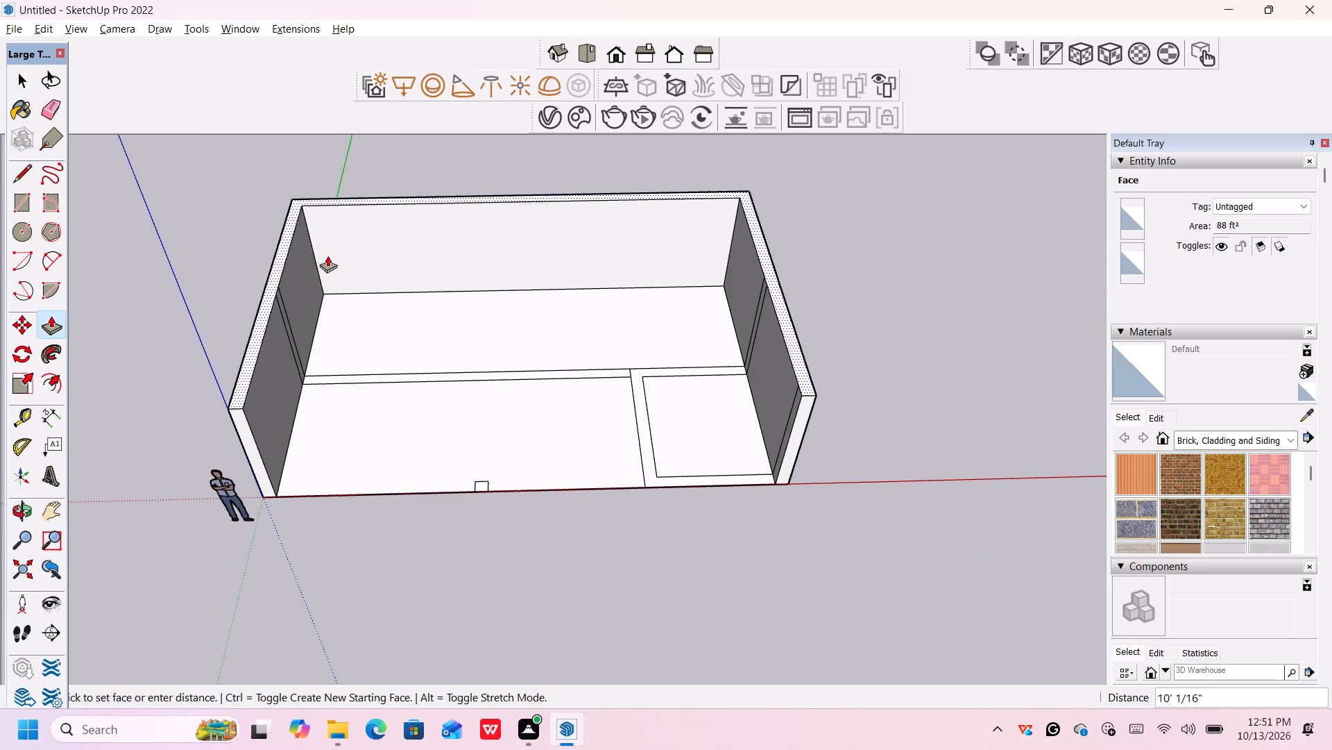
{"action": "scroll", "coordinate": [326, 253], "scroll_direction": "down", "scroll_amount": 1}
{"action": "scroll", "coordinate": [326, 253], "scroll_direction": "up", "scroll_amount": 1}
{"action": "scroll", "coordinate": [326, 253], "scroll_direction": "down", "scroll_amount": 2}
{"action": "middle_click_drag", "start_coordinate": [327, 254], "coordinate": [326, 194]}
{"action": "middle_click", "coordinate": [326, 194]}
{"action": "scroll", "coordinate": [375, 253], "scroll_direction": "up", "scroll_amount": 3}
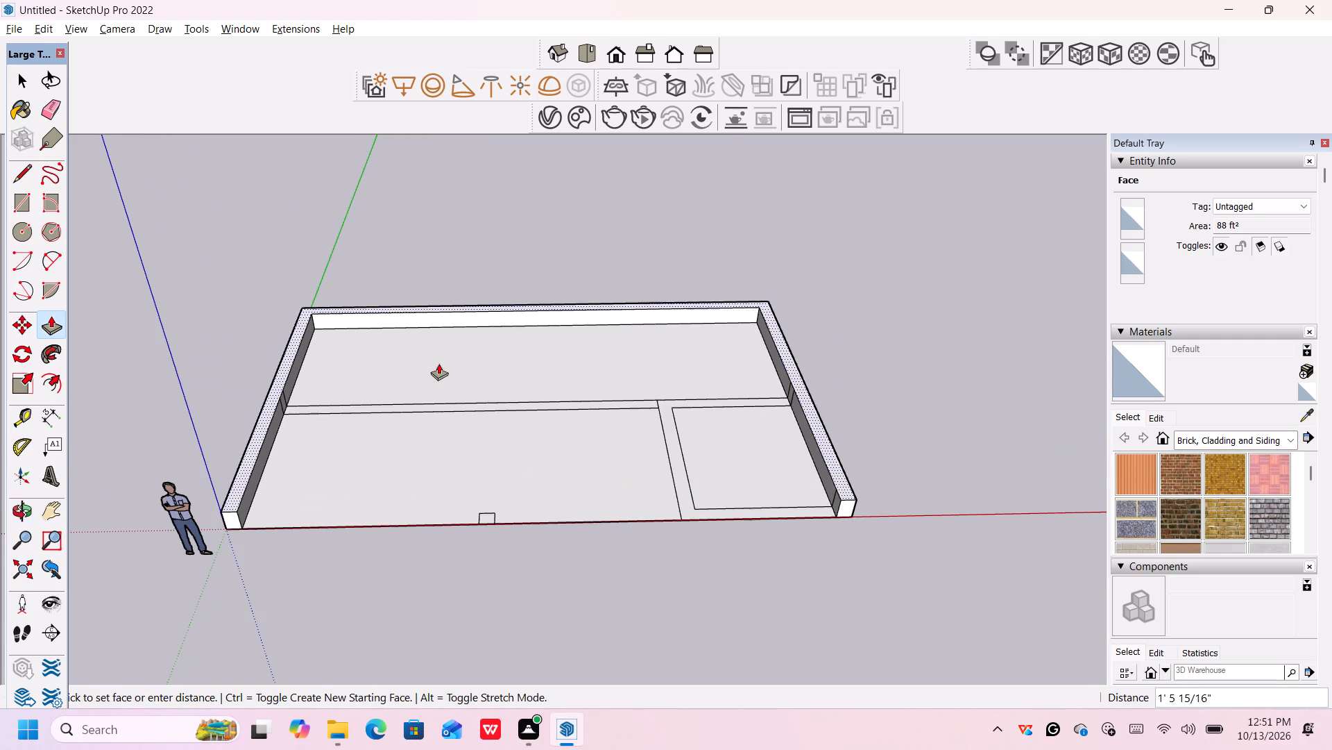
{"action": "middle_click_drag", "start_coordinate": [438, 362], "coordinate": [433, 183]}
{"action": "scroll", "coordinate": [436, 212], "scroll_direction": "up", "scroll_amount": 1}
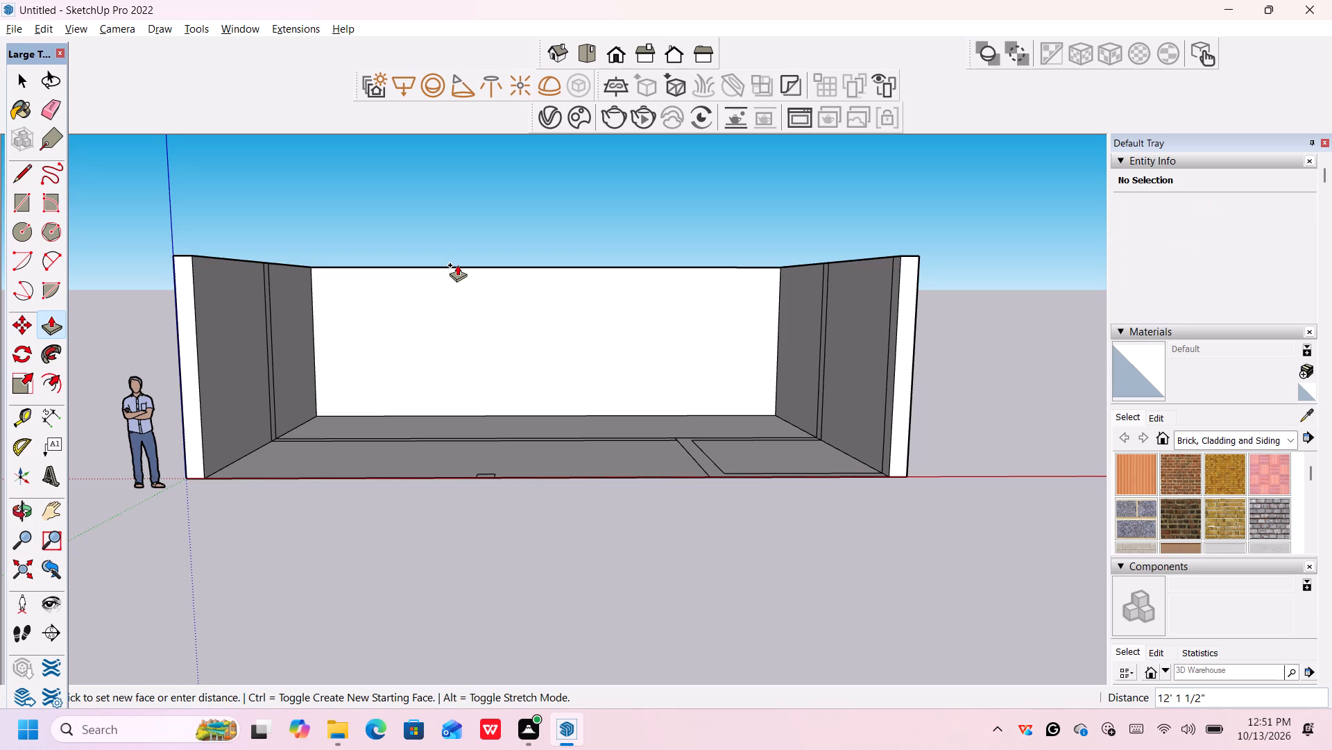
{"action": "middle_click_drag", "start_coordinate": [454, 265], "coordinate": [463, 388]}
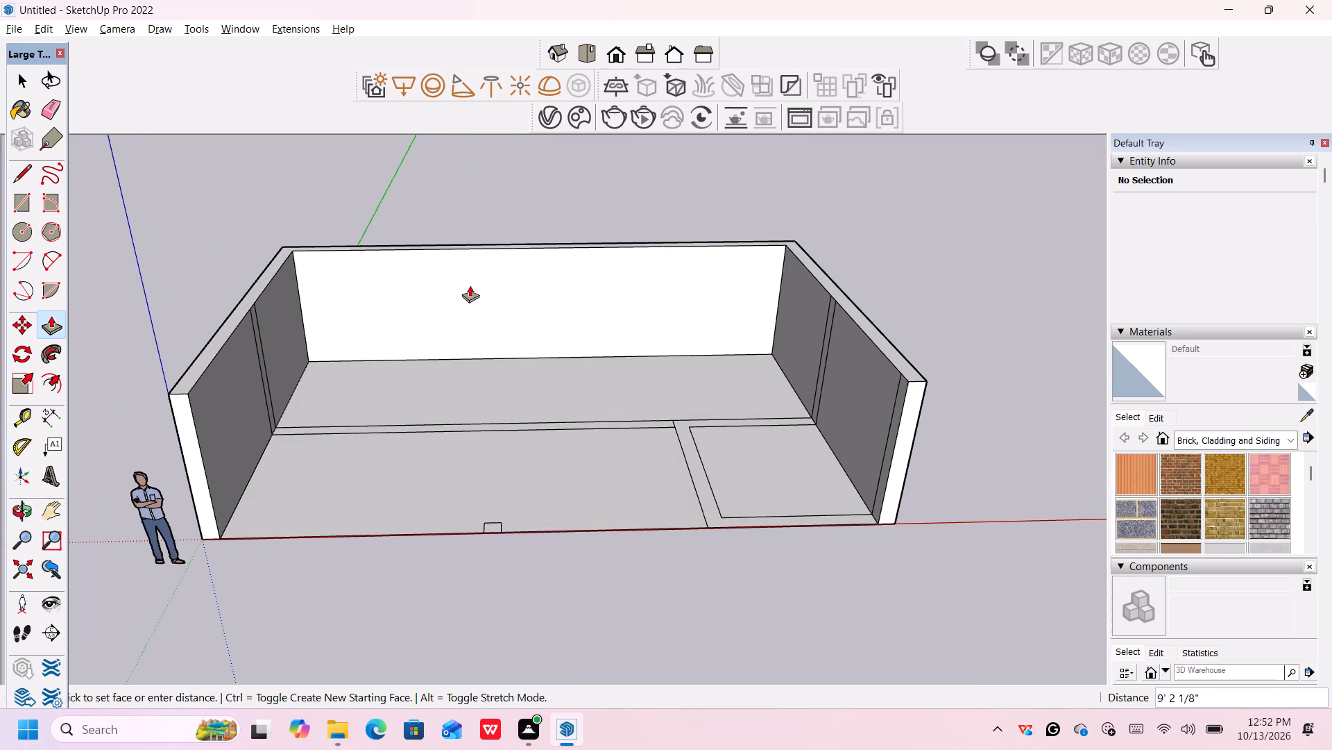
{"action": "type", "text": "12"}
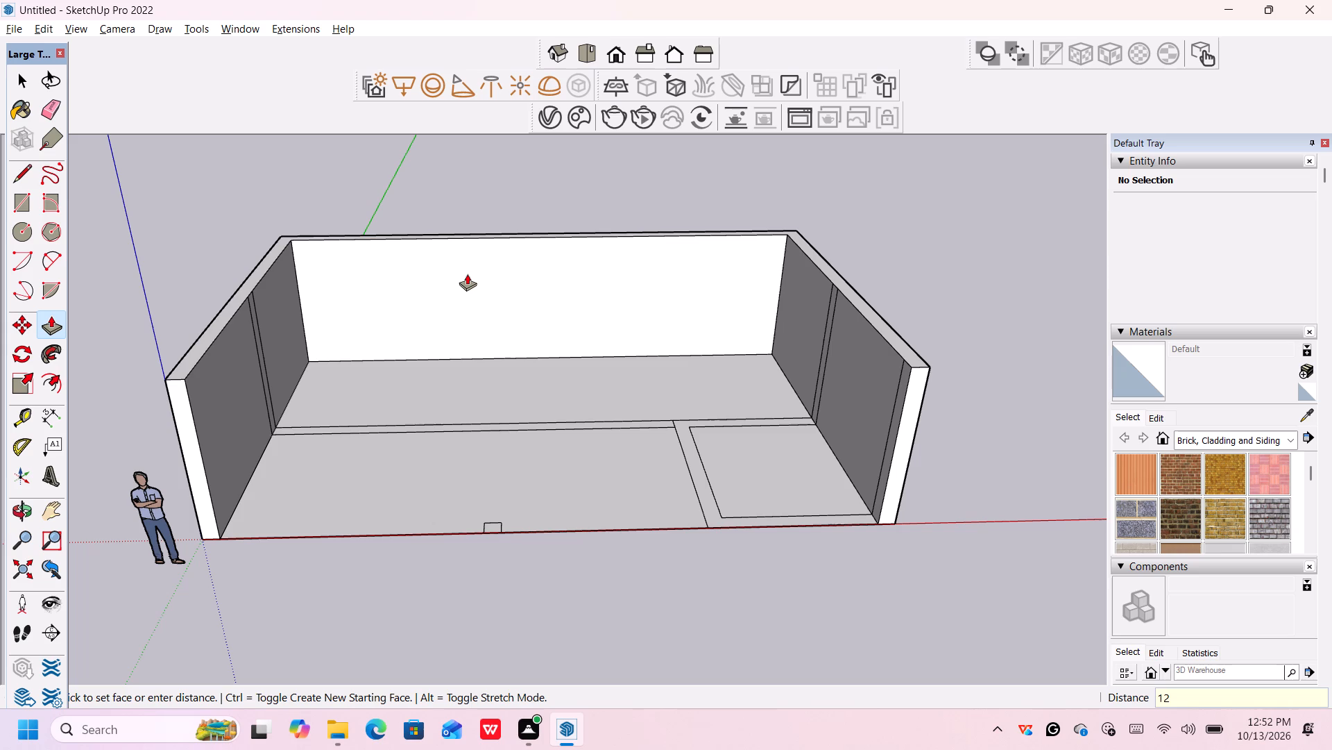
{"action": "key", "text": "apostrophe"}
{"action": "key", "text": "Return"}
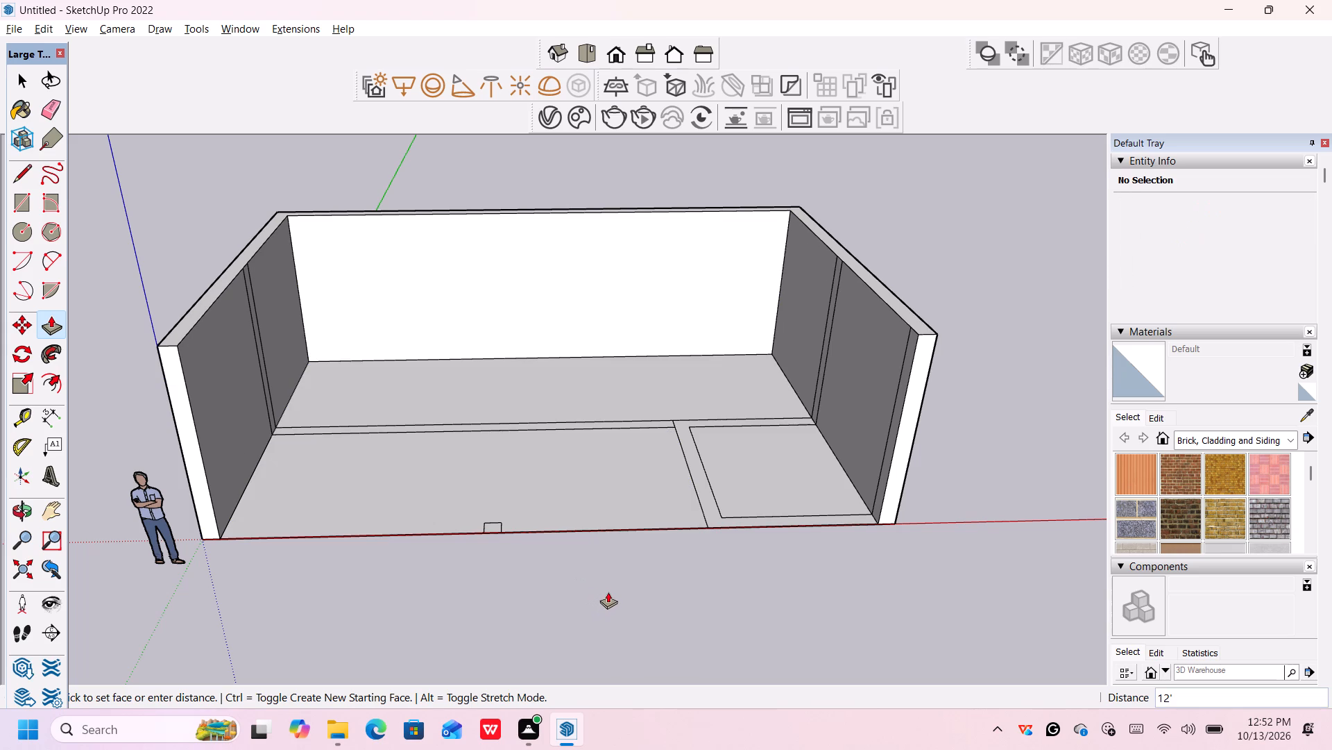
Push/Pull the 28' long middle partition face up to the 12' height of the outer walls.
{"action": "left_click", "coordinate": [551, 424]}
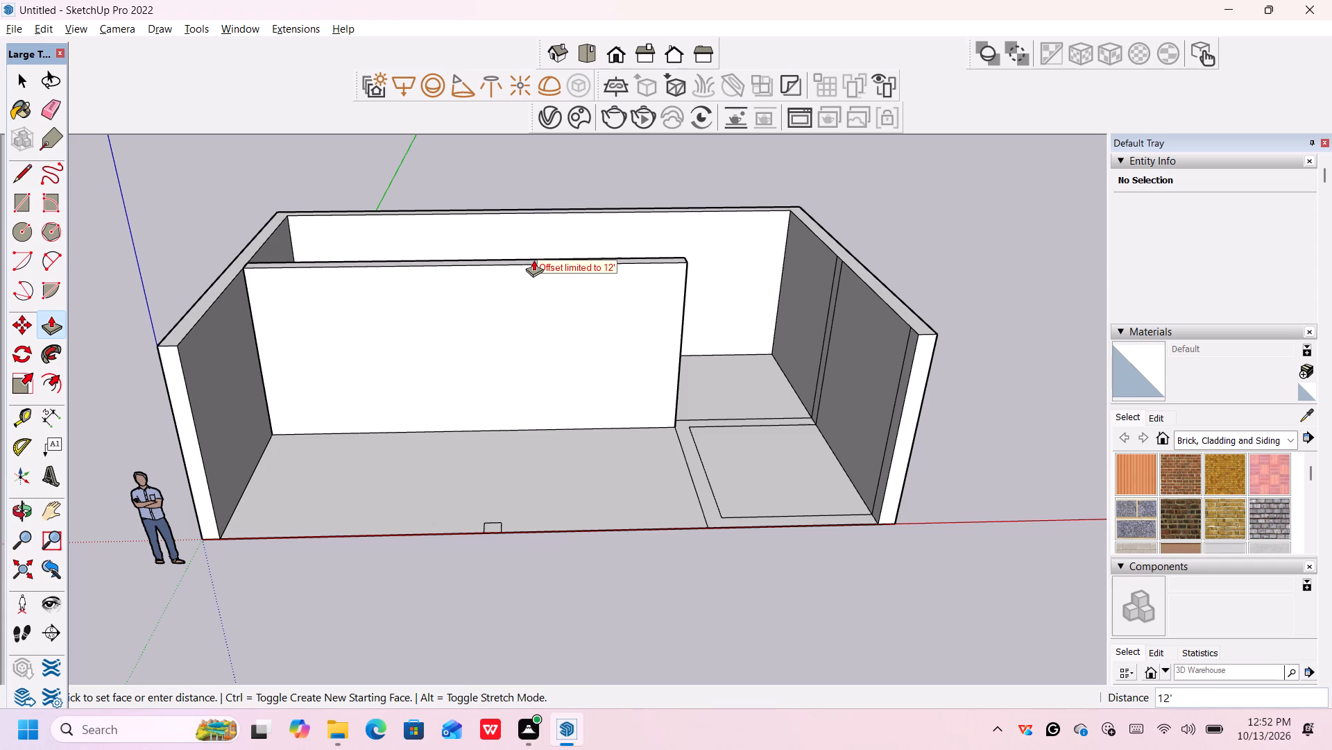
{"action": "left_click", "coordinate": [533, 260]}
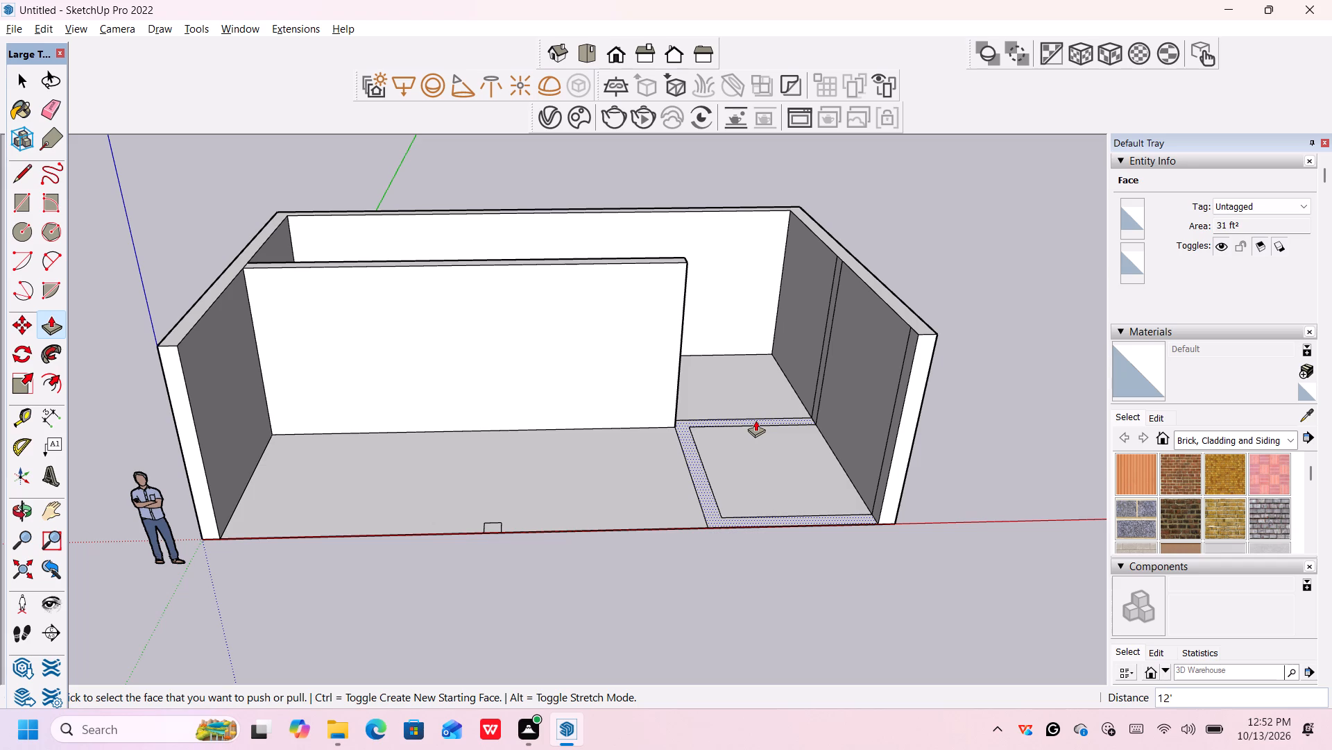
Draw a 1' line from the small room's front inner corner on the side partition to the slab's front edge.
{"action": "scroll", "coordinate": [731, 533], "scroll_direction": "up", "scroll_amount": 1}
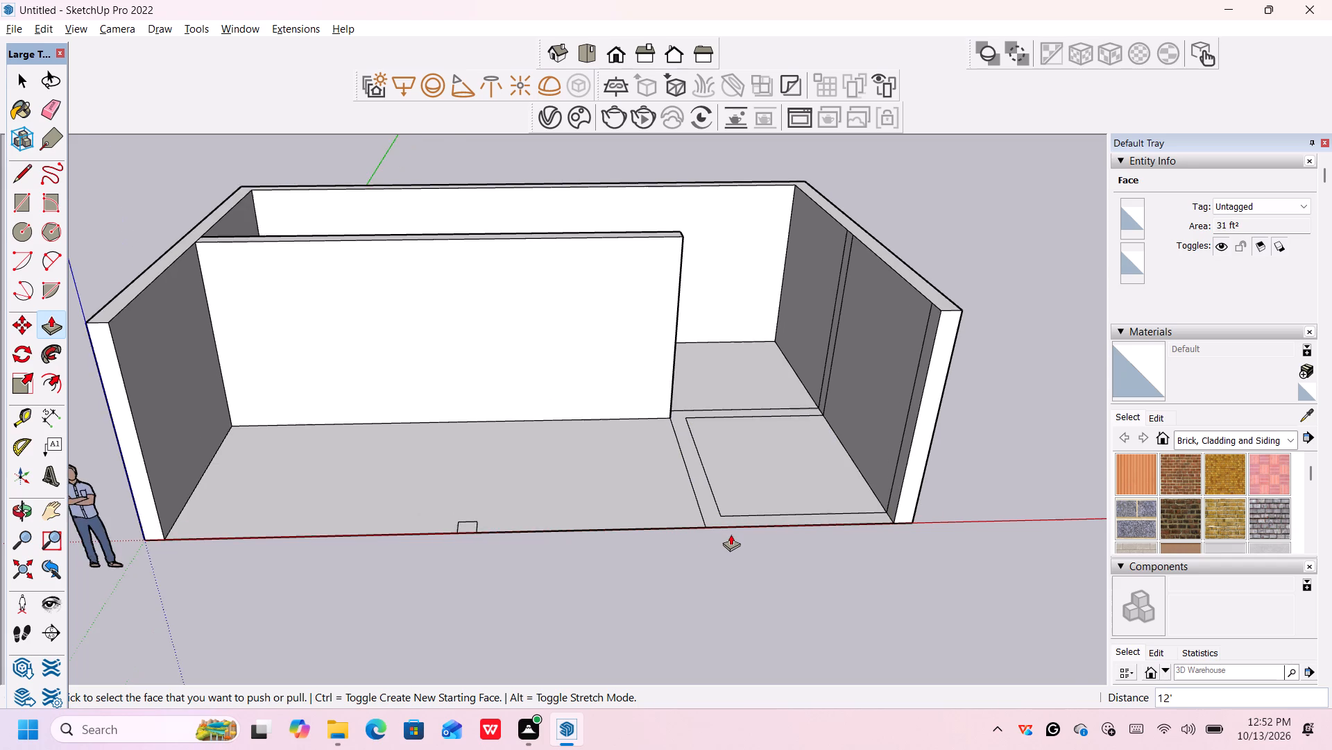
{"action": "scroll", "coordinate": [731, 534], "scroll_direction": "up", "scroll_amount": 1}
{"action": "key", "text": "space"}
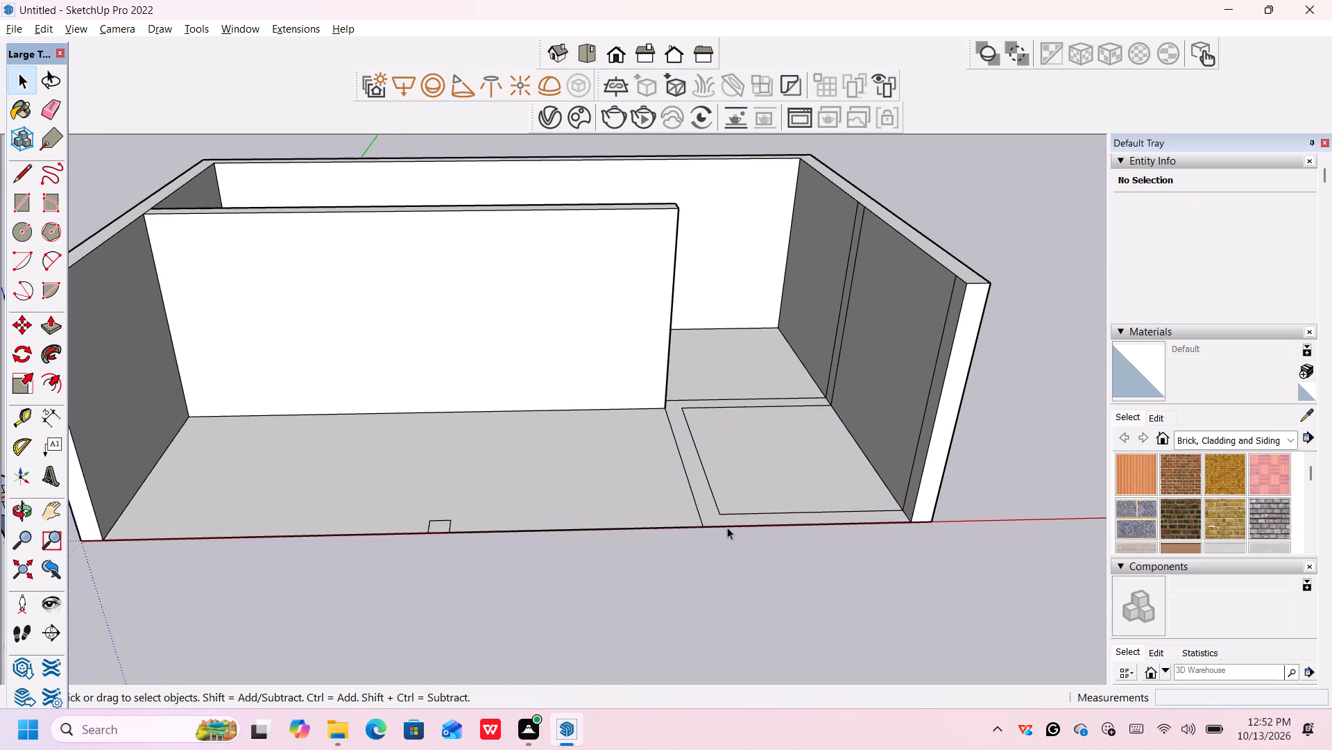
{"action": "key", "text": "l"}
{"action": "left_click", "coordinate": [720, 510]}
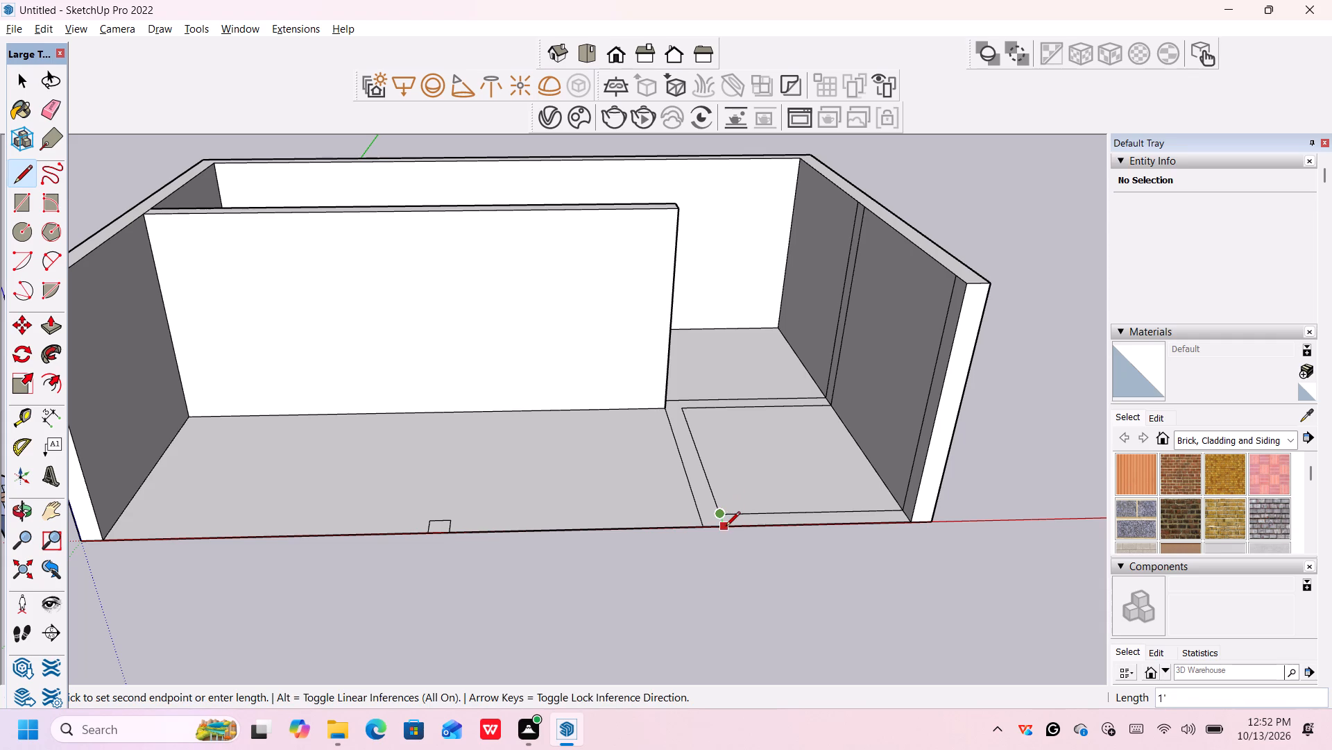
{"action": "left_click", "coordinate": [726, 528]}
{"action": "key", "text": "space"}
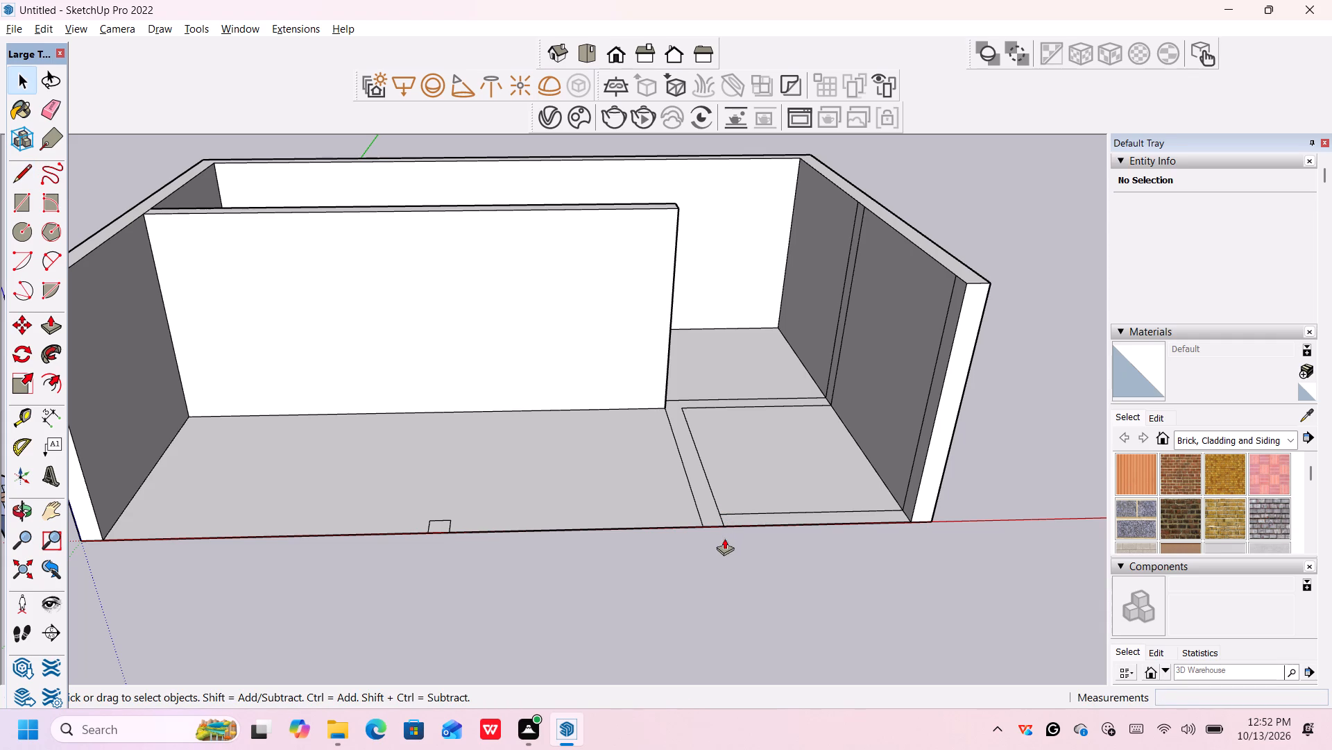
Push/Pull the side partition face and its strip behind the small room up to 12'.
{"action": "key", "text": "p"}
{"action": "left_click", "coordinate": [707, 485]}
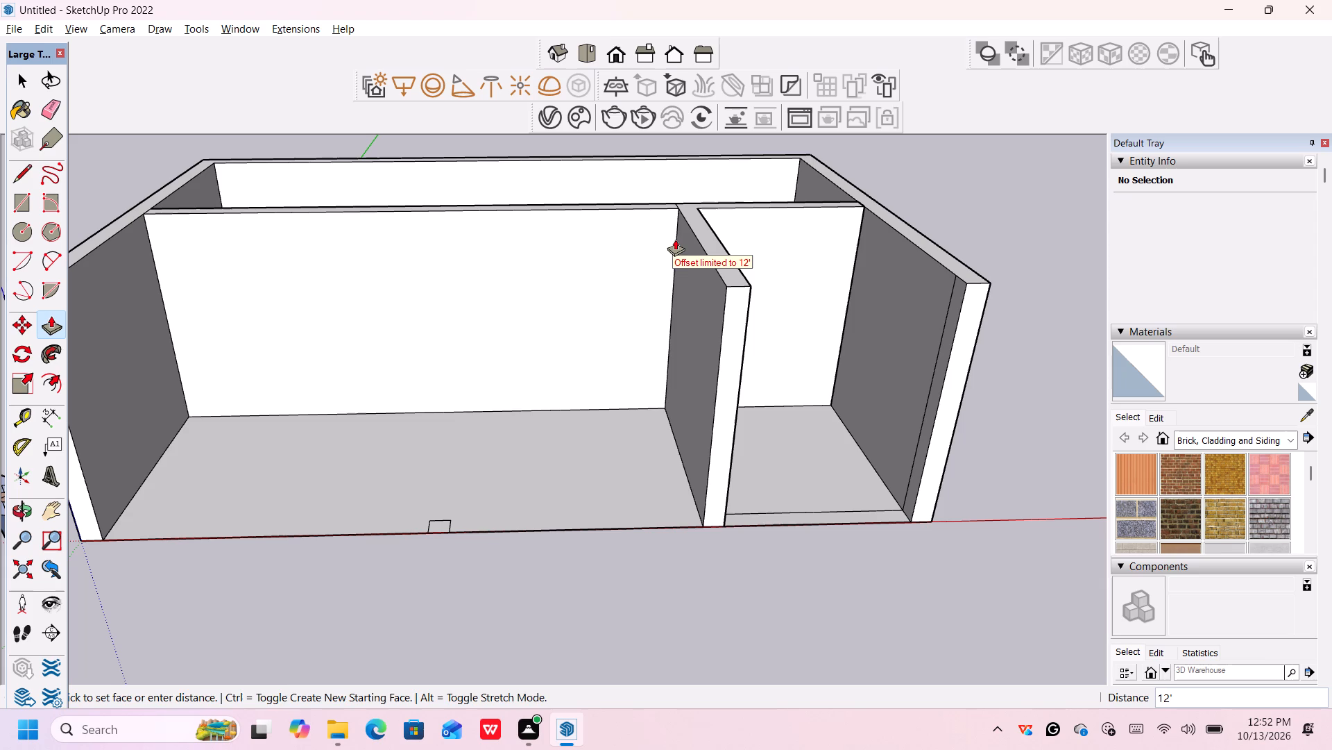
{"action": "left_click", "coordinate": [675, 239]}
Examine the front end face of the raised side partition up close, including the inside of the wall.
{"action": "scroll", "coordinate": [676, 521], "scroll_direction": "down", "scroll_amount": 2}
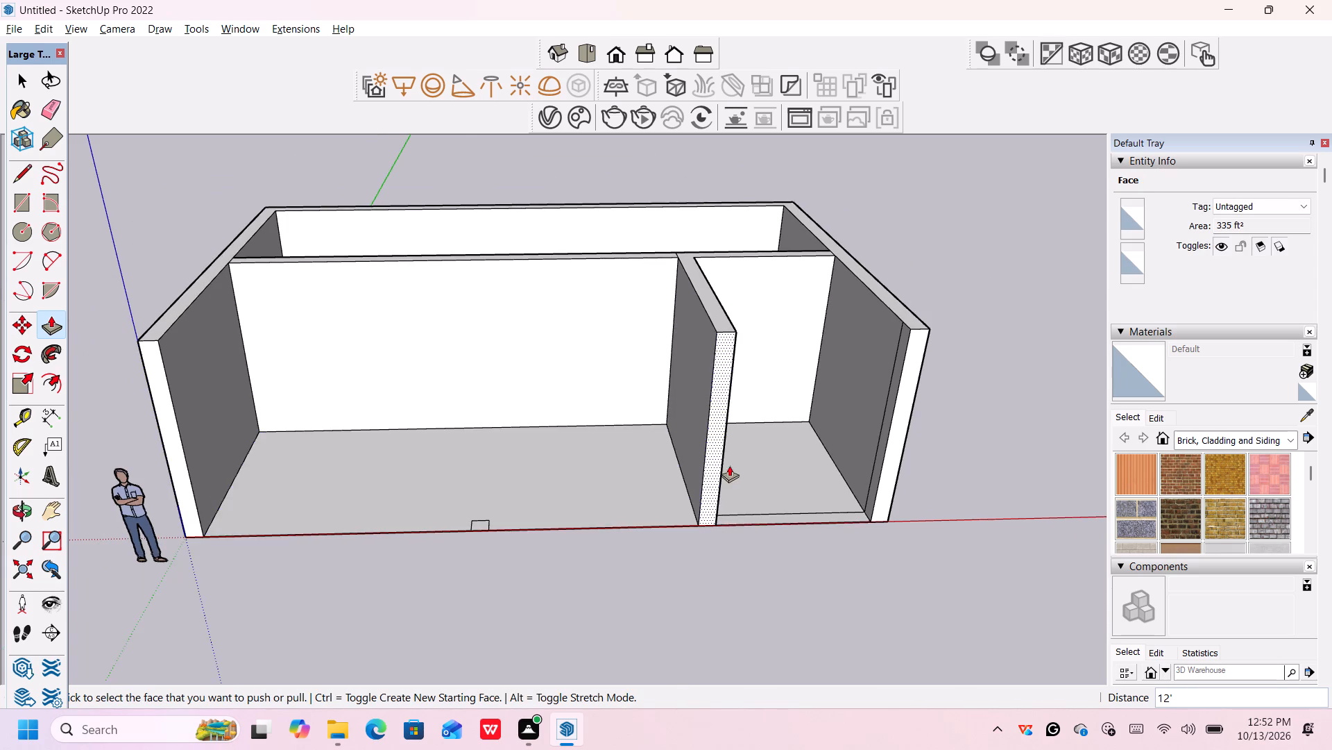
{"action": "scroll", "coordinate": [728, 464], "scroll_direction": "up", "scroll_amount": 7}
{"action": "scroll", "coordinate": [715, 451], "scroll_direction": "up", "scroll_amount": 20}
{"action": "scroll", "coordinate": [715, 451], "scroll_direction": "up", "scroll_amount": 5}
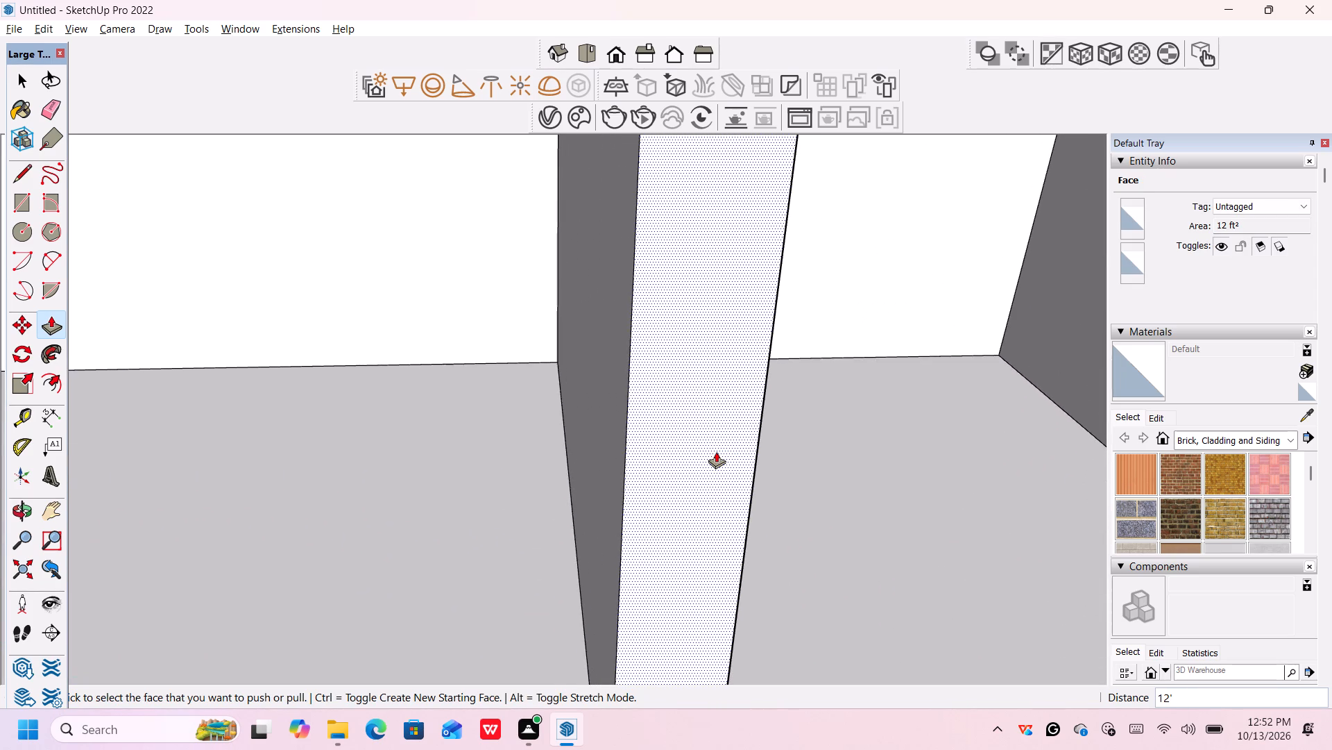
{"action": "scroll", "coordinate": [716, 451], "scroll_direction": "up", "scroll_amount": 6}
{"action": "scroll", "coordinate": [716, 451], "scroll_direction": "up", "scroll_amount": 20}
{"action": "scroll", "coordinate": [716, 451], "scroll_direction": "up", "scroll_amount": 15}
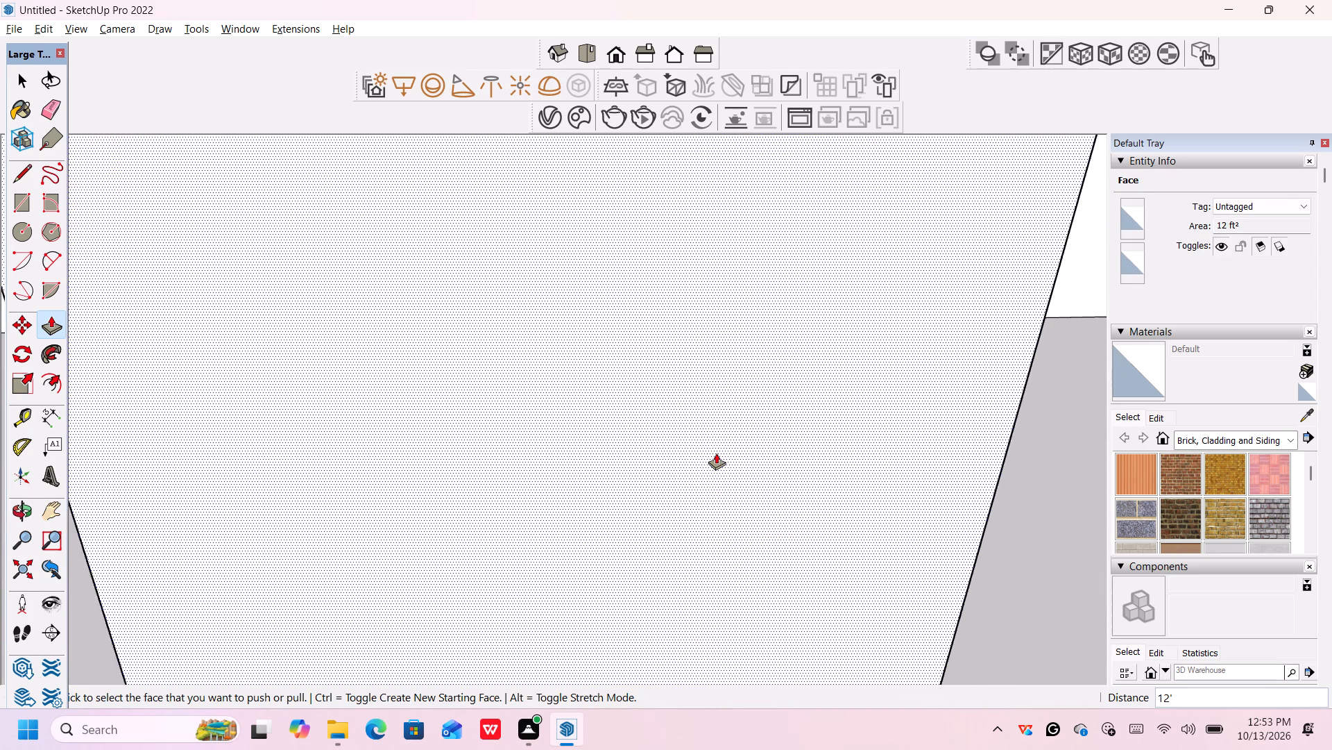
{"action": "scroll", "coordinate": [716, 453], "scroll_direction": "up", "scroll_amount": 17}
{"action": "scroll", "coordinate": [716, 453], "scroll_direction": "up", "scroll_amount": 19}
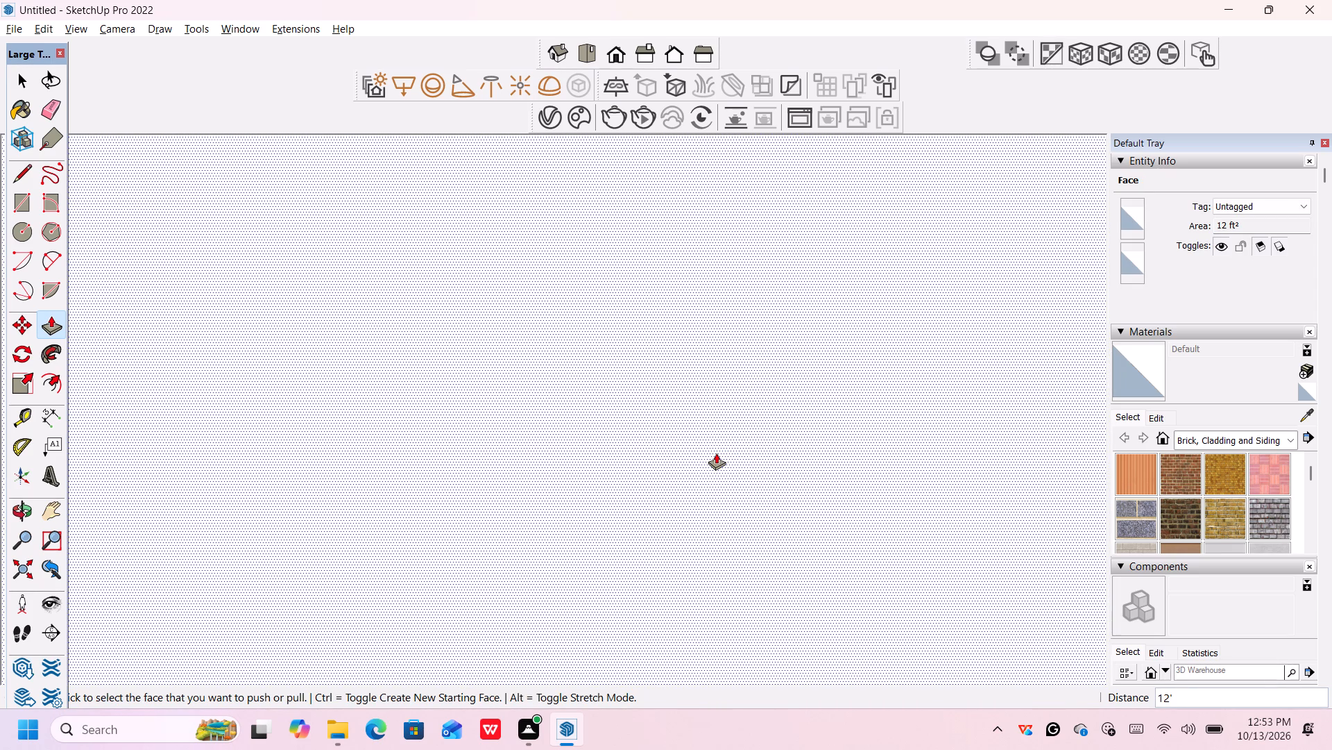
{"action": "scroll", "coordinate": [716, 453], "scroll_direction": "up", "scroll_amount": 17}
{"action": "key", "text": "space"}
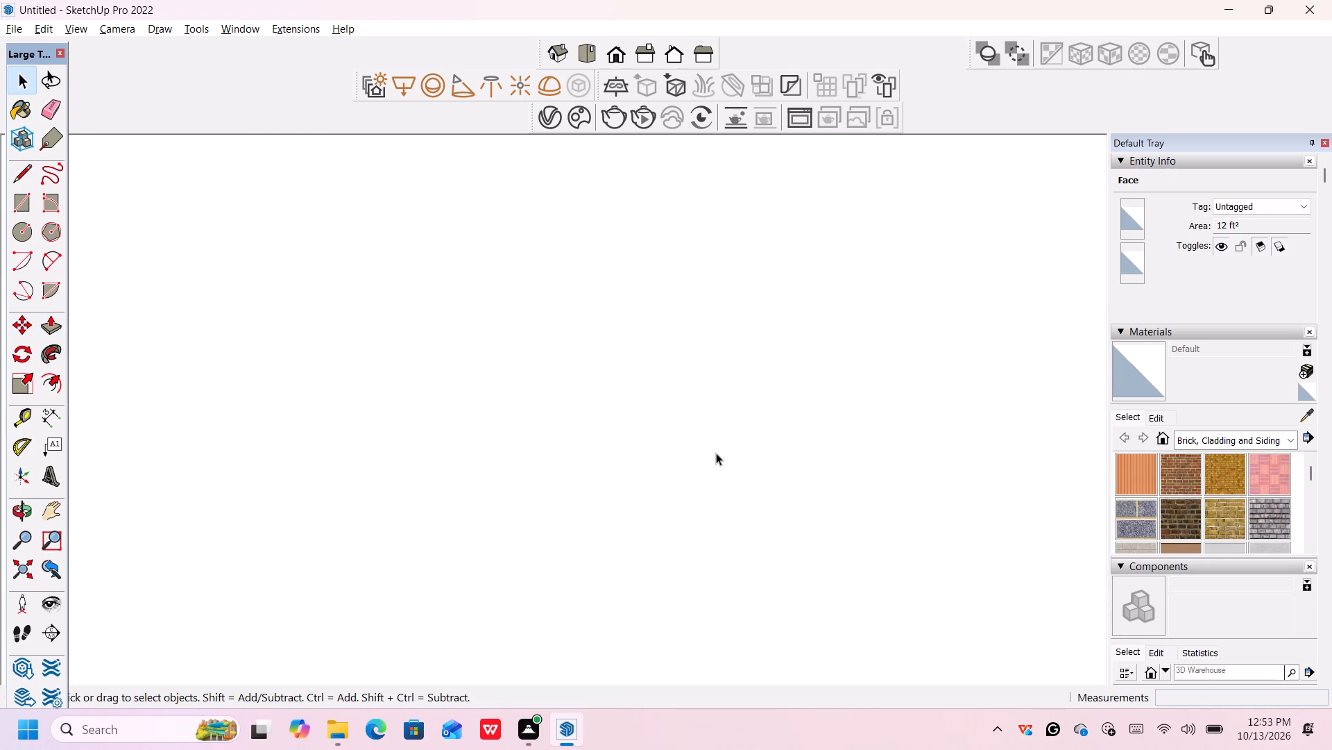
{"action": "scroll", "coordinate": [713, 452], "scroll_direction": "up", "scroll_amount": 17}
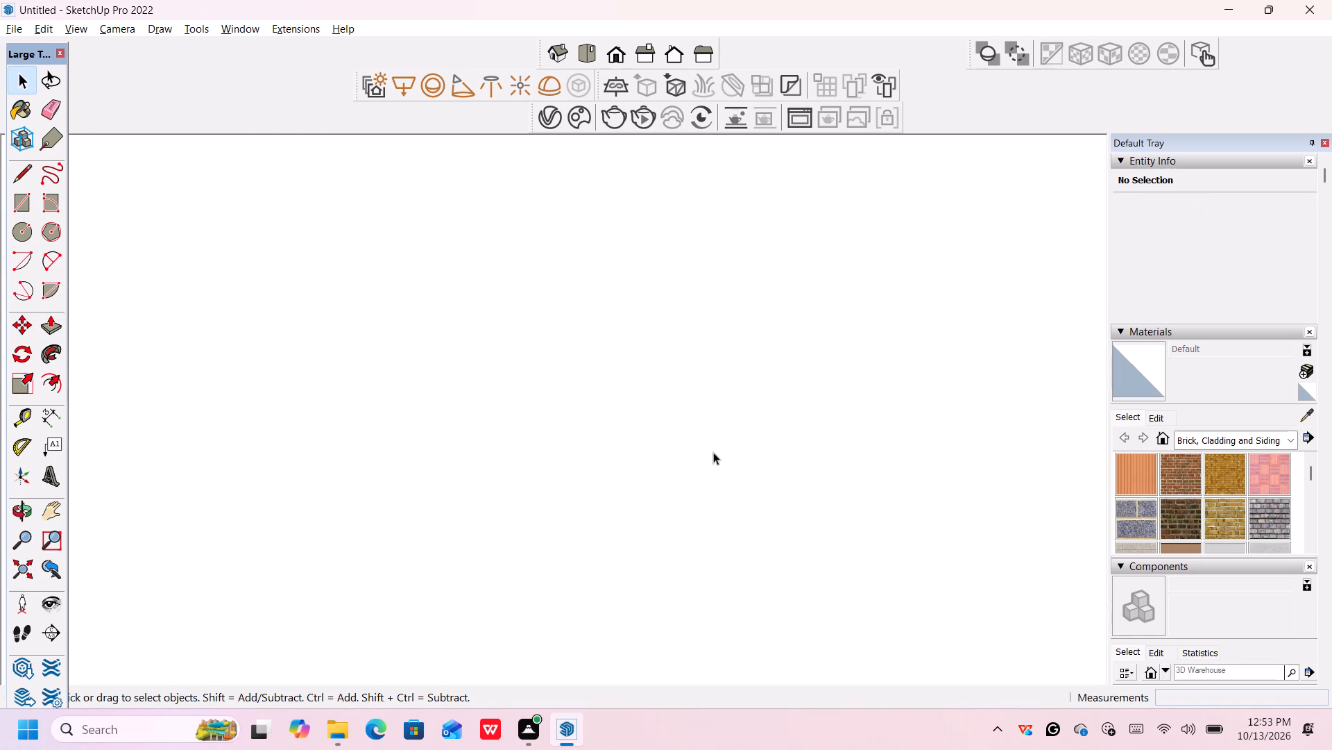
{"action": "scroll", "coordinate": [713, 452], "scroll_direction": "up", "scroll_amount": 11}
{"action": "scroll", "coordinate": [529, 347], "scroll_direction": "up", "scroll_amount": 2}
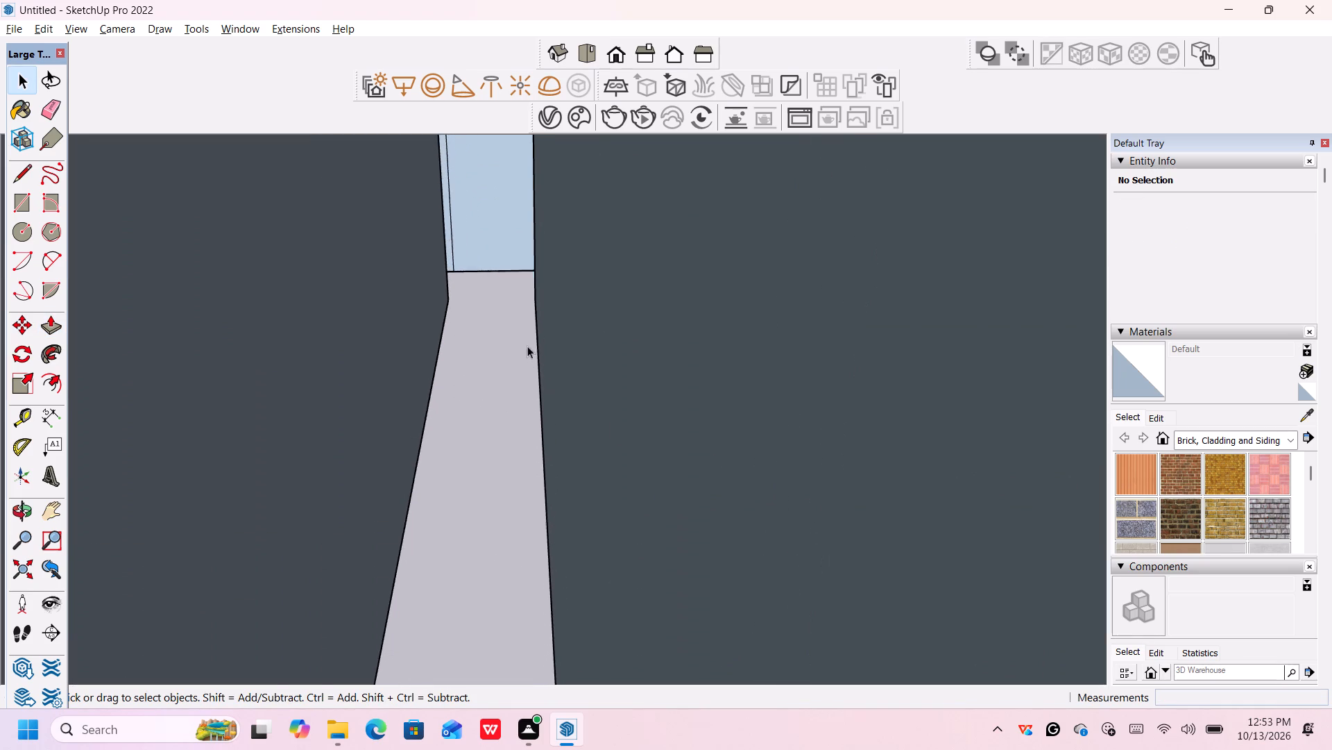
{"action": "scroll", "coordinate": [527, 346], "scroll_direction": "up", "scroll_amount": 7}
{"action": "scroll", "coordinate": [524, 346], "scroll_direction": "down", "scroll_amount": 6}
{"action": "scroll", "coordinate": [524, 348], "scroll_direction": "down", "scroll_amount": 18}
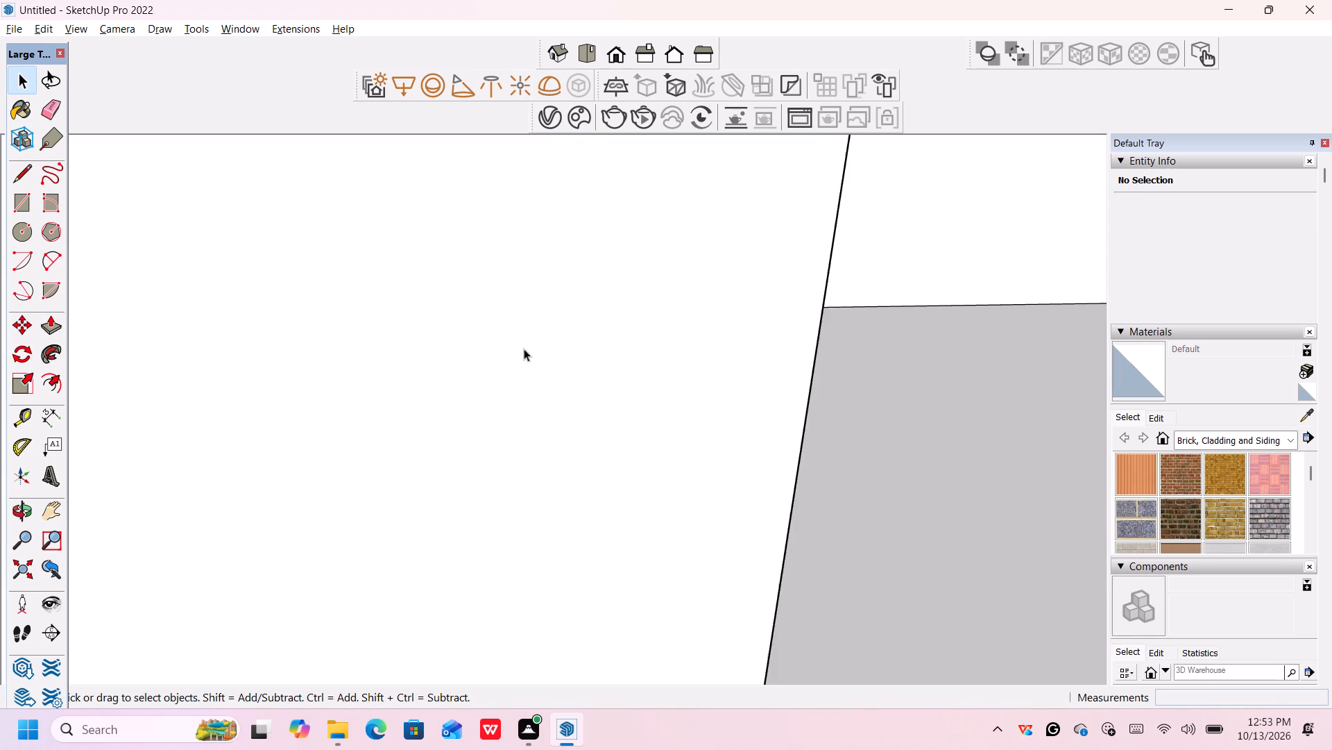
{"action": "scroll", "coordinate": [524, 349], "scroll_direction": "down", "scroll_amount": 14}
{"action": "scroll", "coordinate": [524, 349], "scroll_direction": "down", "scroll_amount": 14}
{"action": "scroll", "coordinate": [524, 349], "scroll_direction": "down", "scroll_amount": 7}
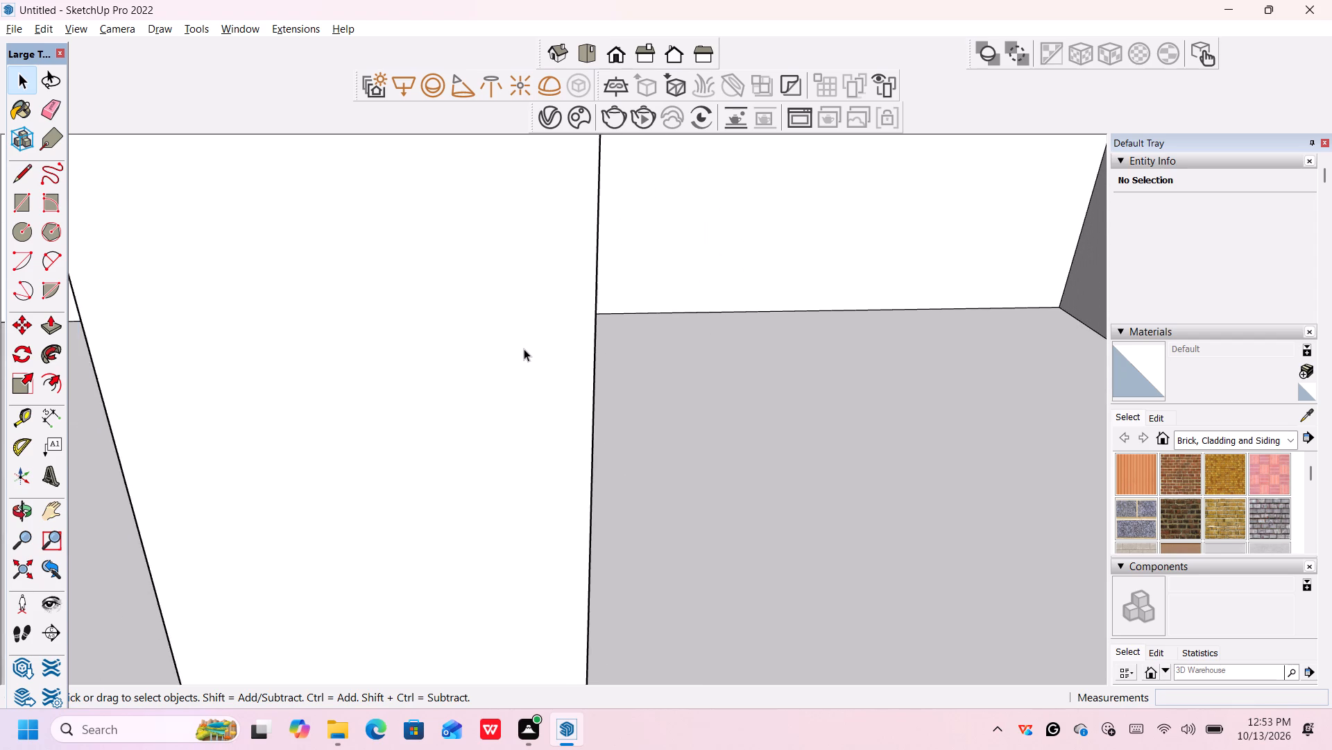
{"action": "scroll", "coordinate": [524, 349], "scroll_direction": "down", "scroll_amount": 15}
{"action": "scroll", "coordinate": [524, 349], "scroll_direction": "down", "scroll_amount": 15}
{"action": "scroll", "coordinate": [526, 349], "scroll_direction": "down", "scroll_amount": 8}
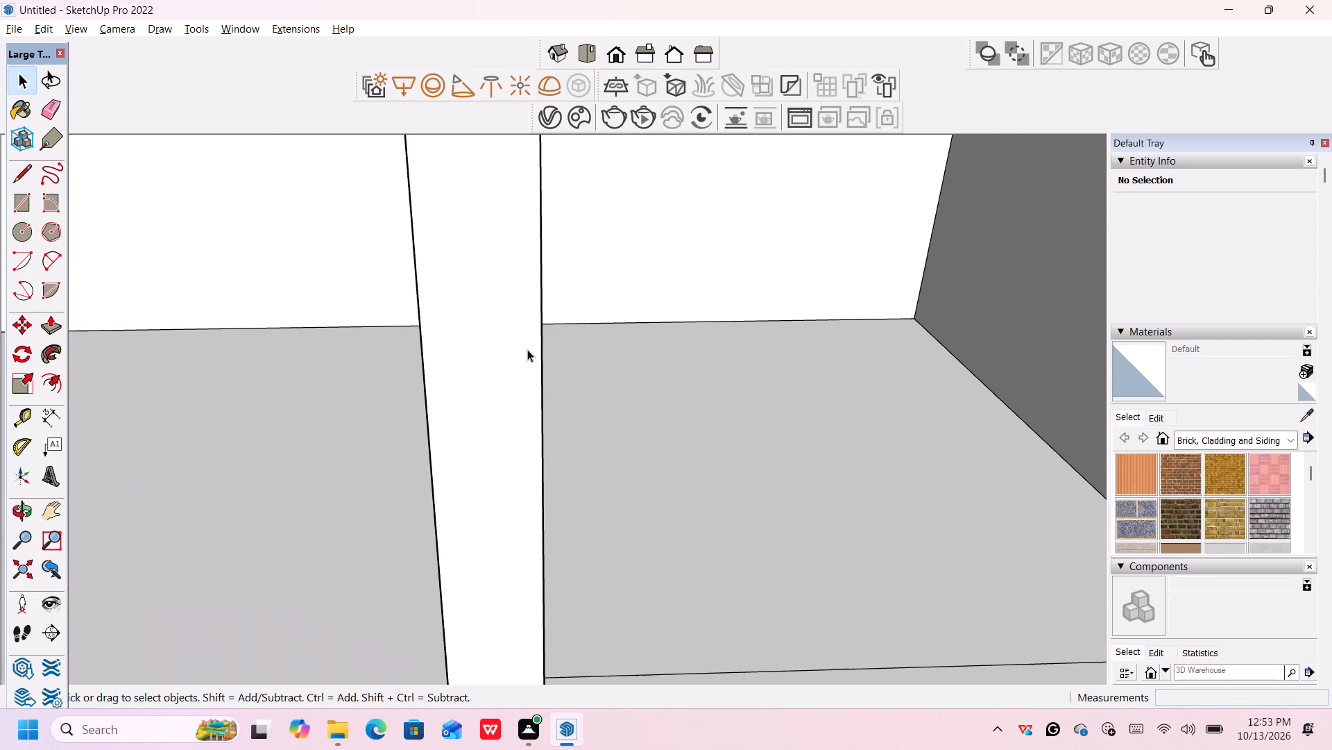
{"action": "scroll", "coordinate": [527, 349], "scroll_direction": "down", "scroll_amount": 16}
{"action": "scroll", "coordinate": [527, 349], "scroll_direction": "down", "scroll_amount": 9}
{"action": "scroll", "coordinate": [578, 410], "scroll_direction": "down", "scroll_amount": 11}
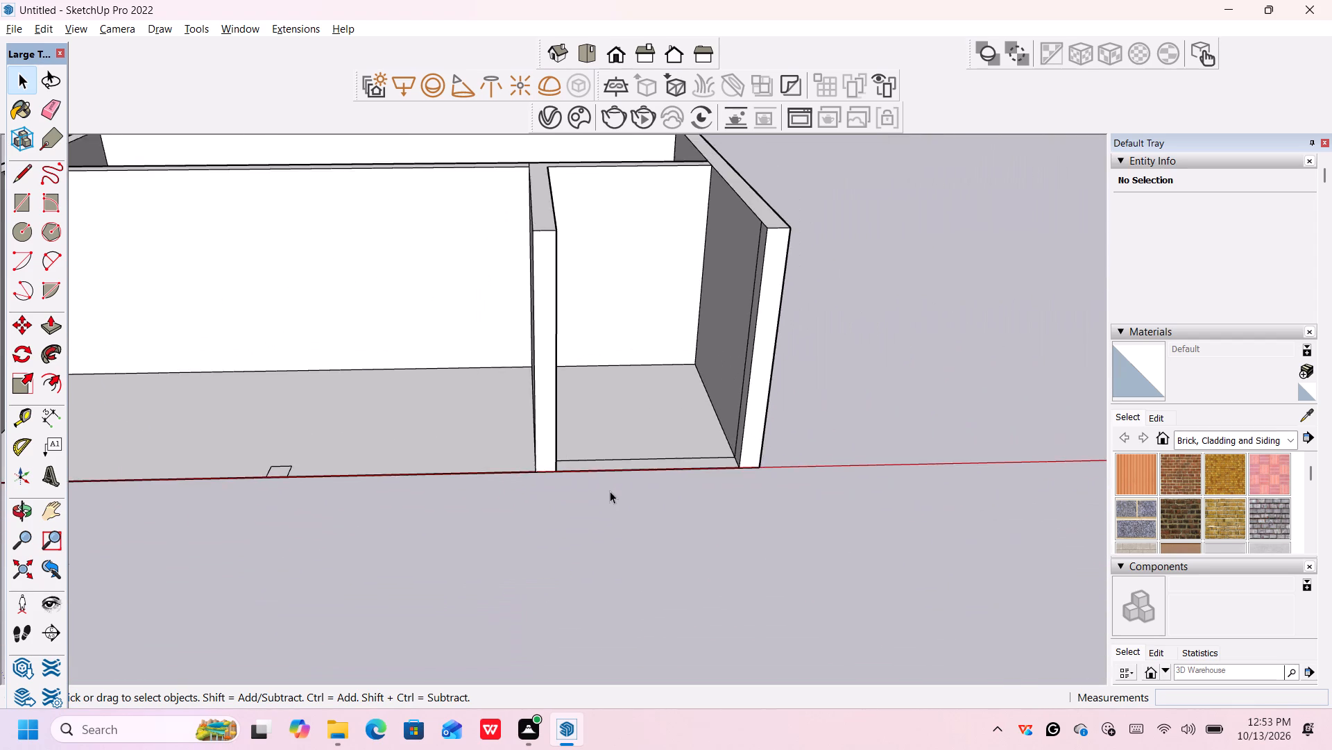
{"action": "scroll", "coordinate": [610, 491], "scroll_direction": "down", "scroll_amount": 4}
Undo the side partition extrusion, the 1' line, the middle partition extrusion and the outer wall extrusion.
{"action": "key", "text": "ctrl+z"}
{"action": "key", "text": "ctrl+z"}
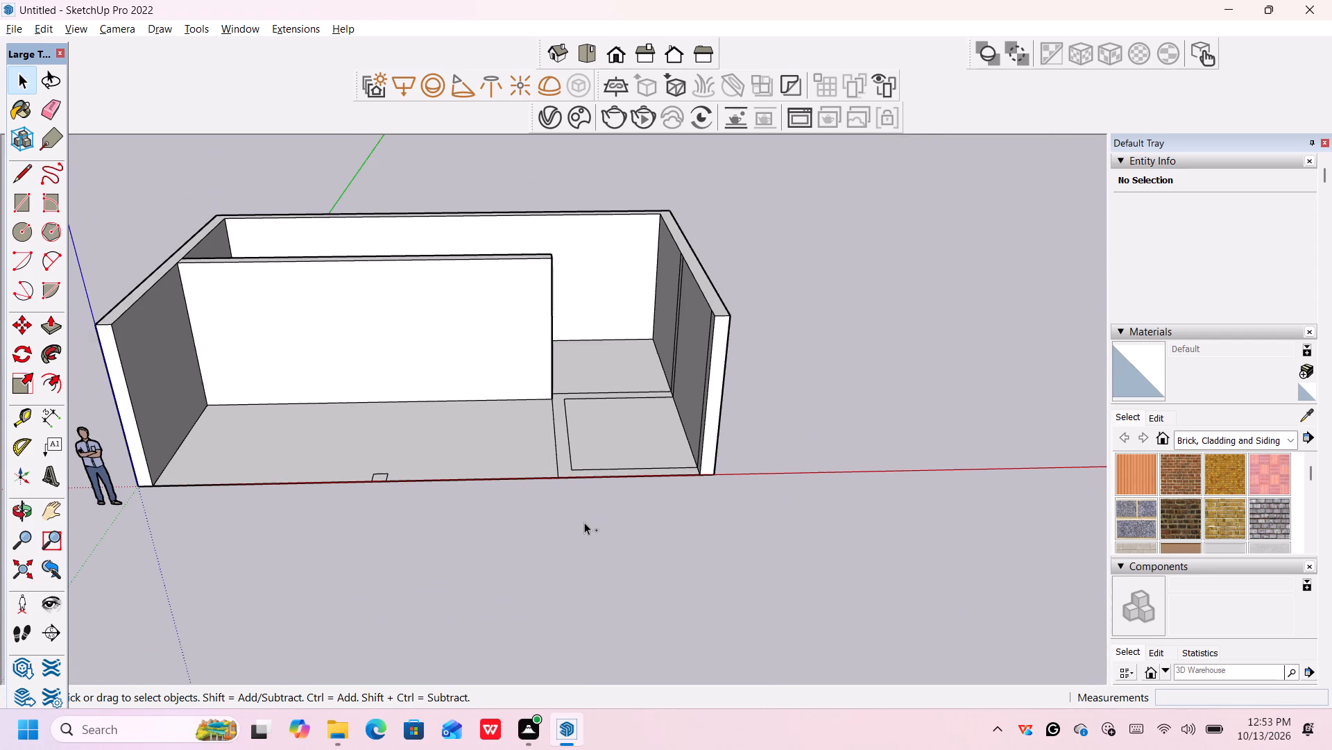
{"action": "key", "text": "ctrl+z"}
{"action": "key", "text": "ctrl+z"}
Push/Pull the outer wall face along the back and both sides of the flat plan up to 12'.
{"action": "middle_click_drag", "start_coordinate": [531, 274], "coordinate": [876, 353]}
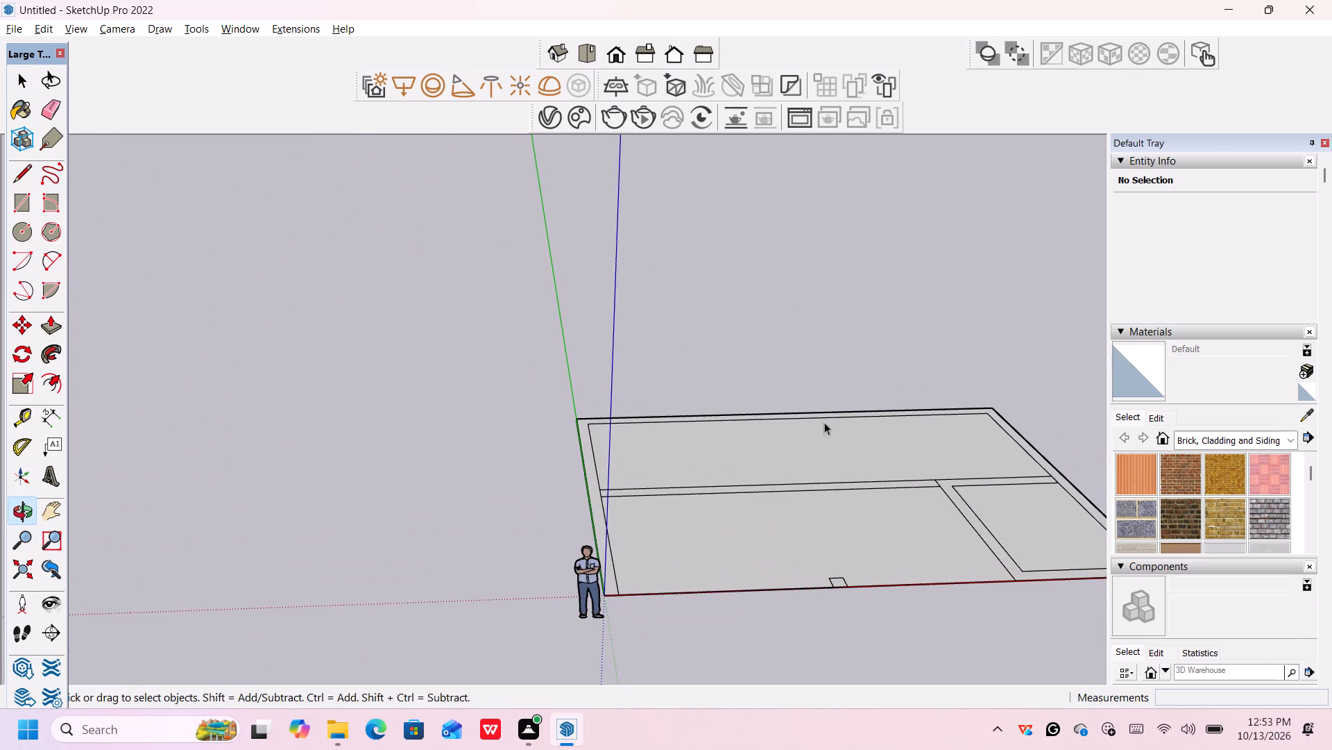
{"action": "middle_click_drag", "start_coordinate": [822, 428], "coordinate": [789, 438]}
{"action": "middle_click_drag", "start_coordinate": [786, 442], "coordinate": [783, 442]}
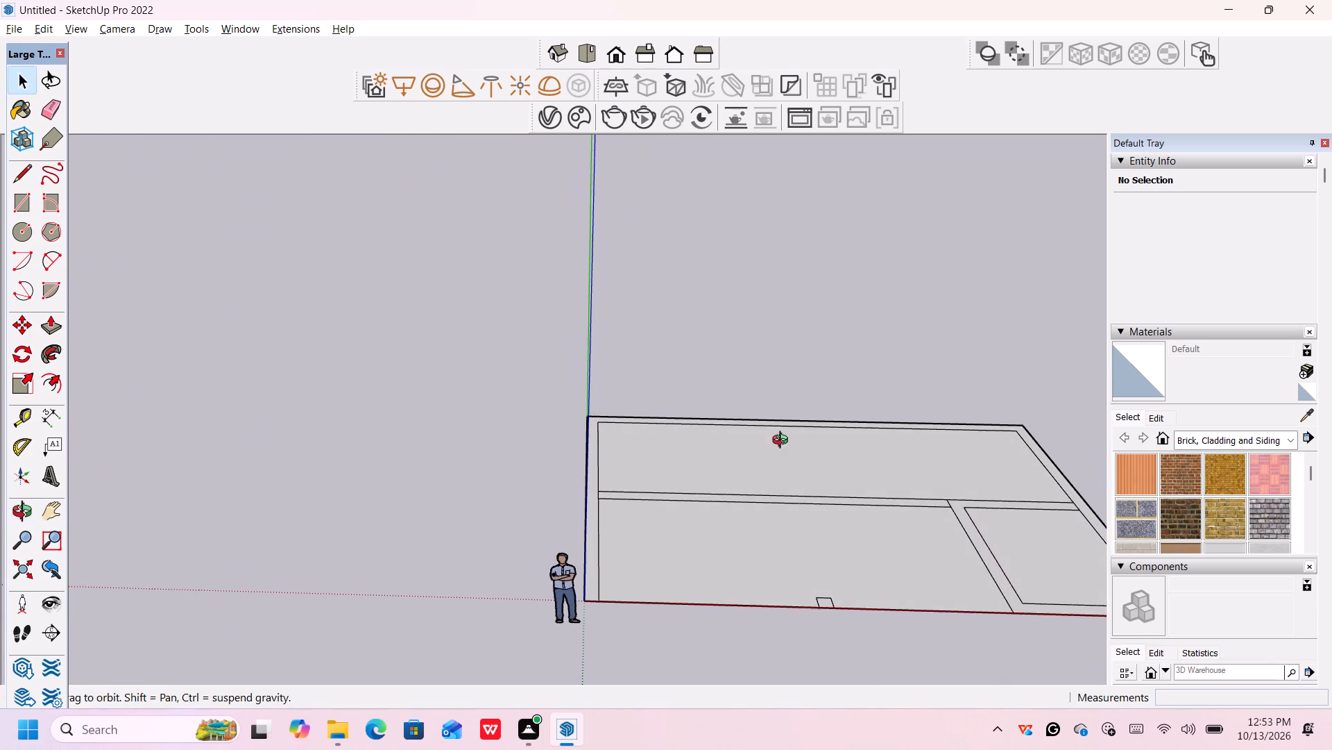
{"action": "middle_click_drag", "start_coordinate": [783, 442], "coordinate": [496, 396]}
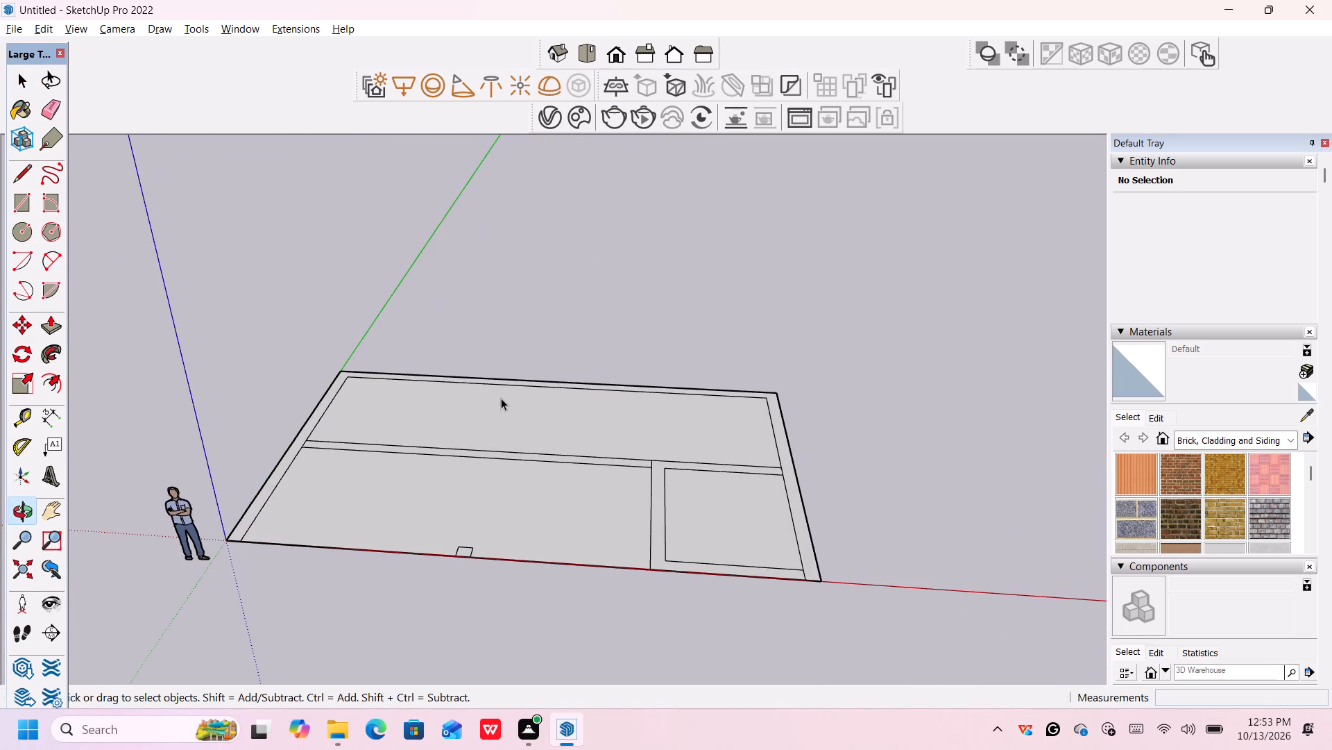
{"action": "key", "text": "p"}
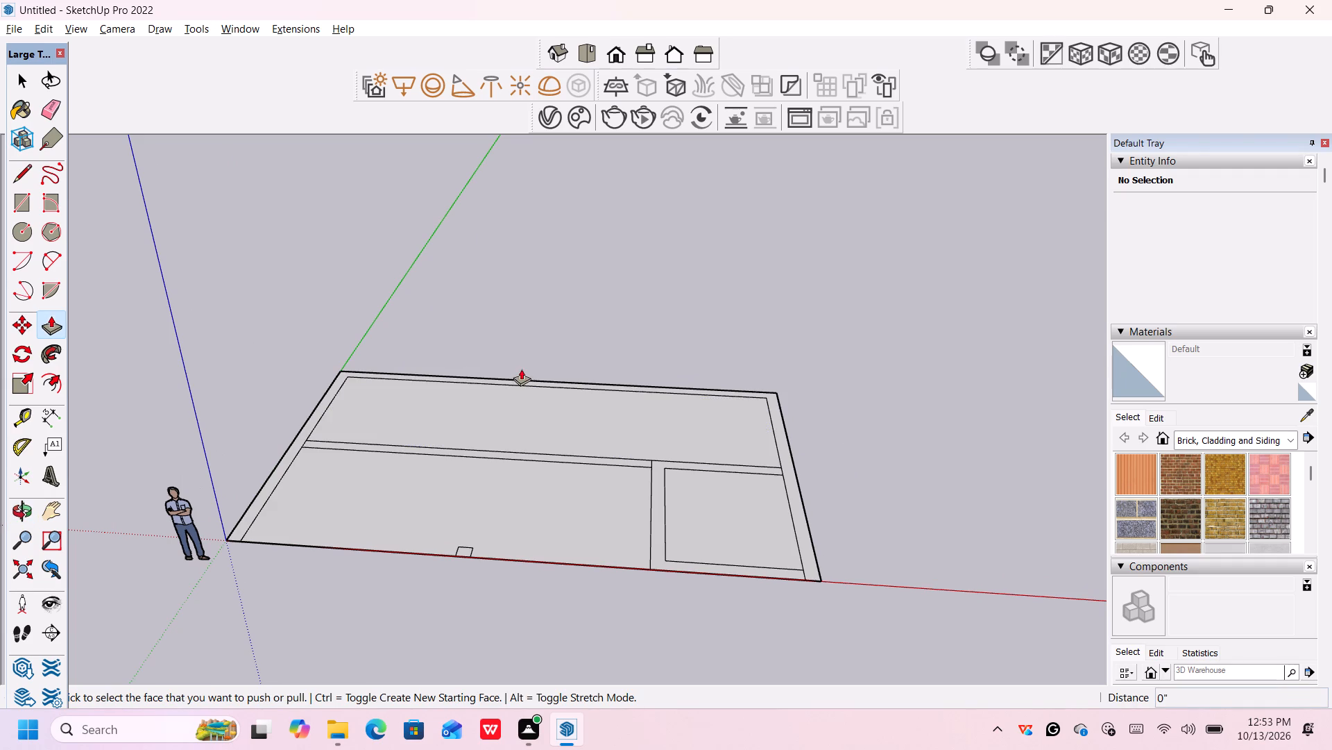
{"action": "scroll", "coordinate": [523, 378], "scroll_direction": "up", "scroll_amount": 4}
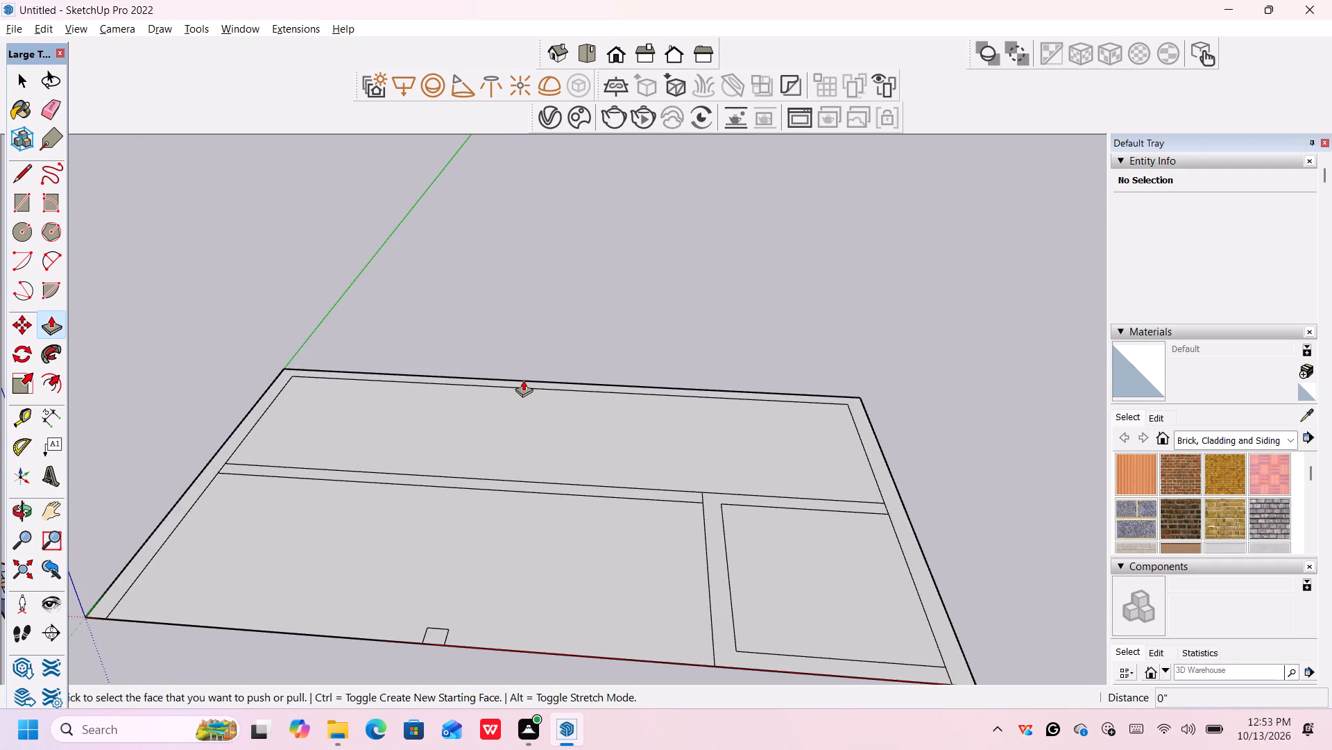
{"action": "left_click", "coordinate": [524, 385]}
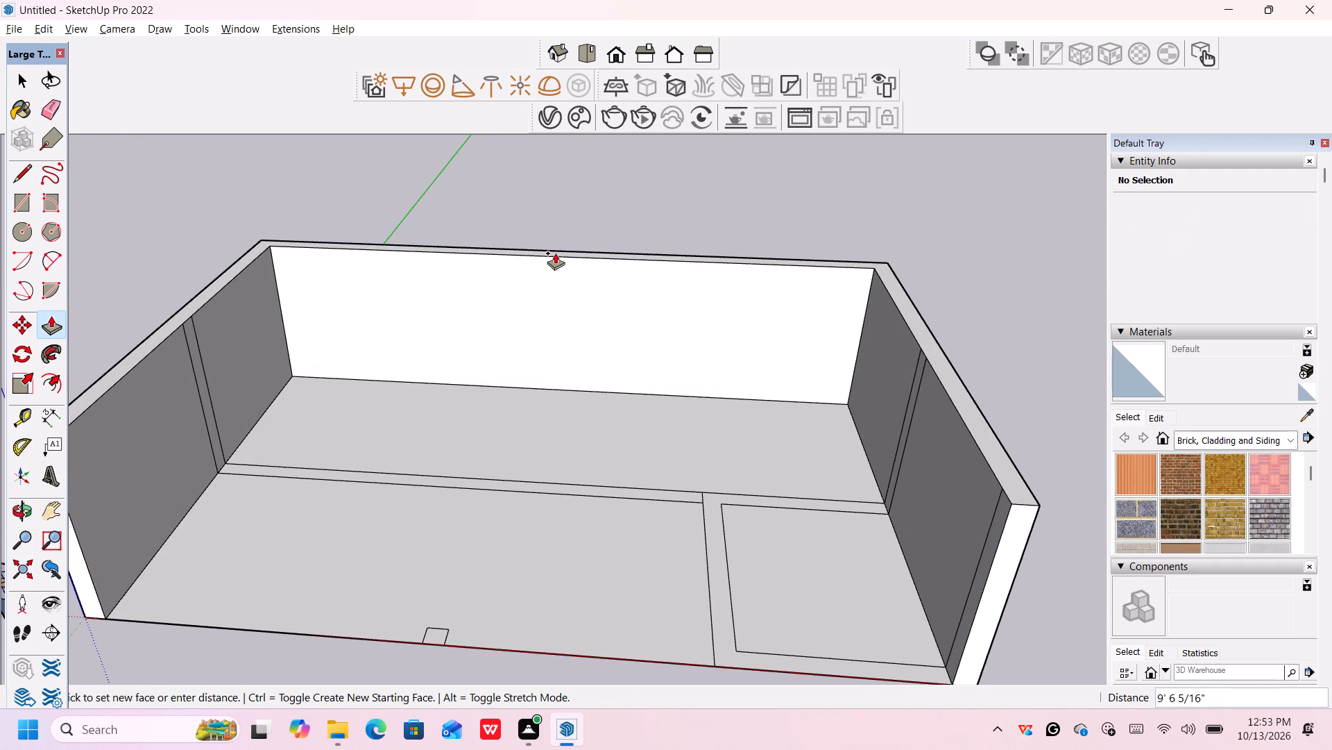
{"action": "type", "text": "12'"}
{"action": "key", "text": "Return"}
{"action": "scroll", "coordinate": [622, 446], "scroll_direction": "down", "scroll_amount": 4}
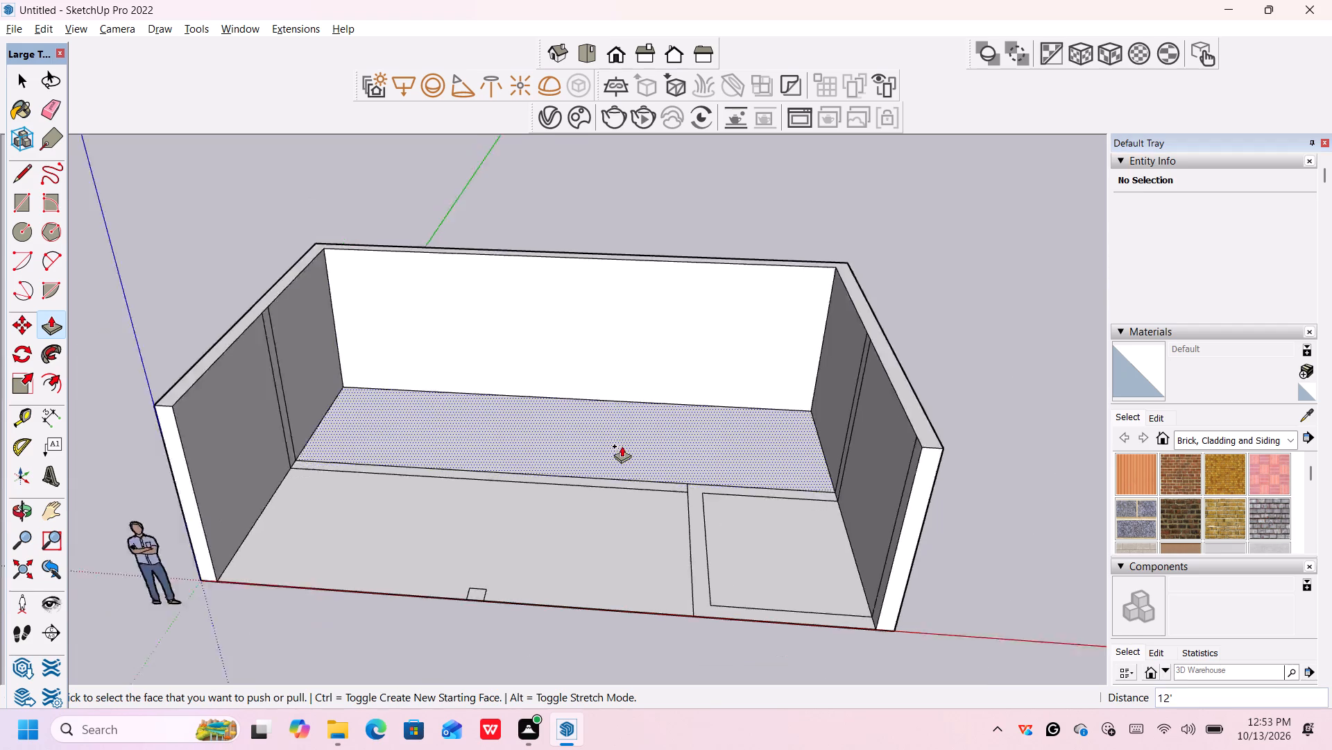
{"action": "scroll", "coordinate": [622, 446], "scroll_direction": "down", "scroll_amount": 2}
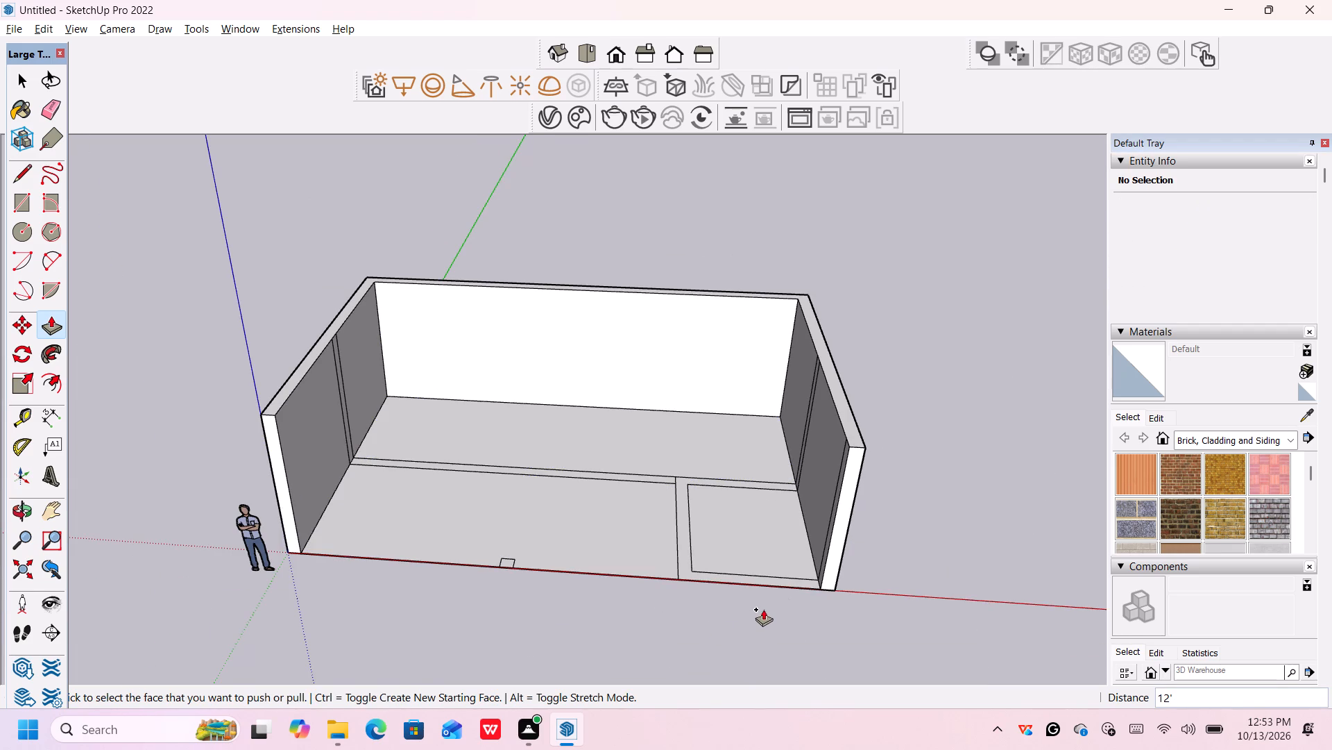
{"action": "key", "text": "space"}
Examine the front end of the raised outer side wall beside the small room up close, including its hollow inside.
{"action": "scroll", "coordinate": [835, 551], "scroll_direction": "up", "scroll_amount": 18}
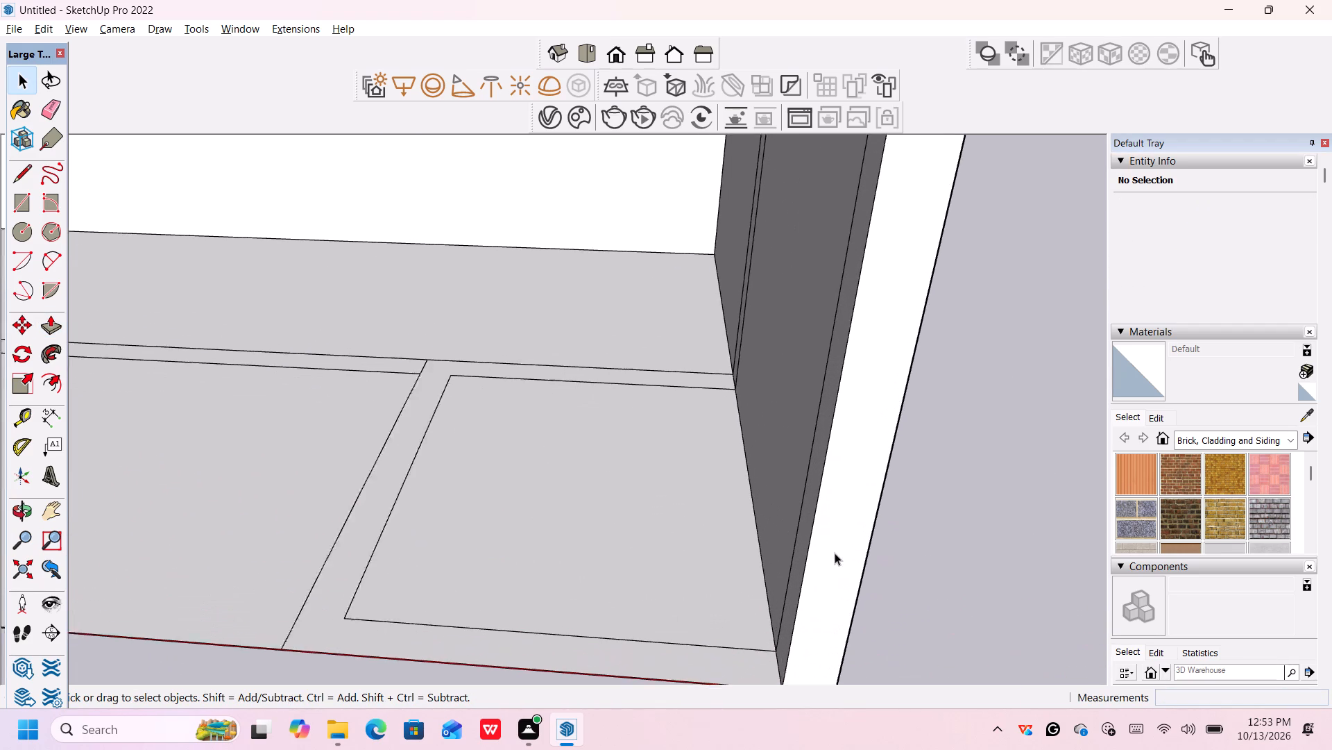
{"action": "scroll", "coordinate": [835, 553], "scroll_direction": "up", "scroll_amount": 14}
{"action": "middle_click_drag", "start_coordinate": [847, 556], "coordinate": [758, 519]}
{"action": "scroll", "coordinate": [791, 525], "scroll_direction": "down", "scroll_amount": 4}
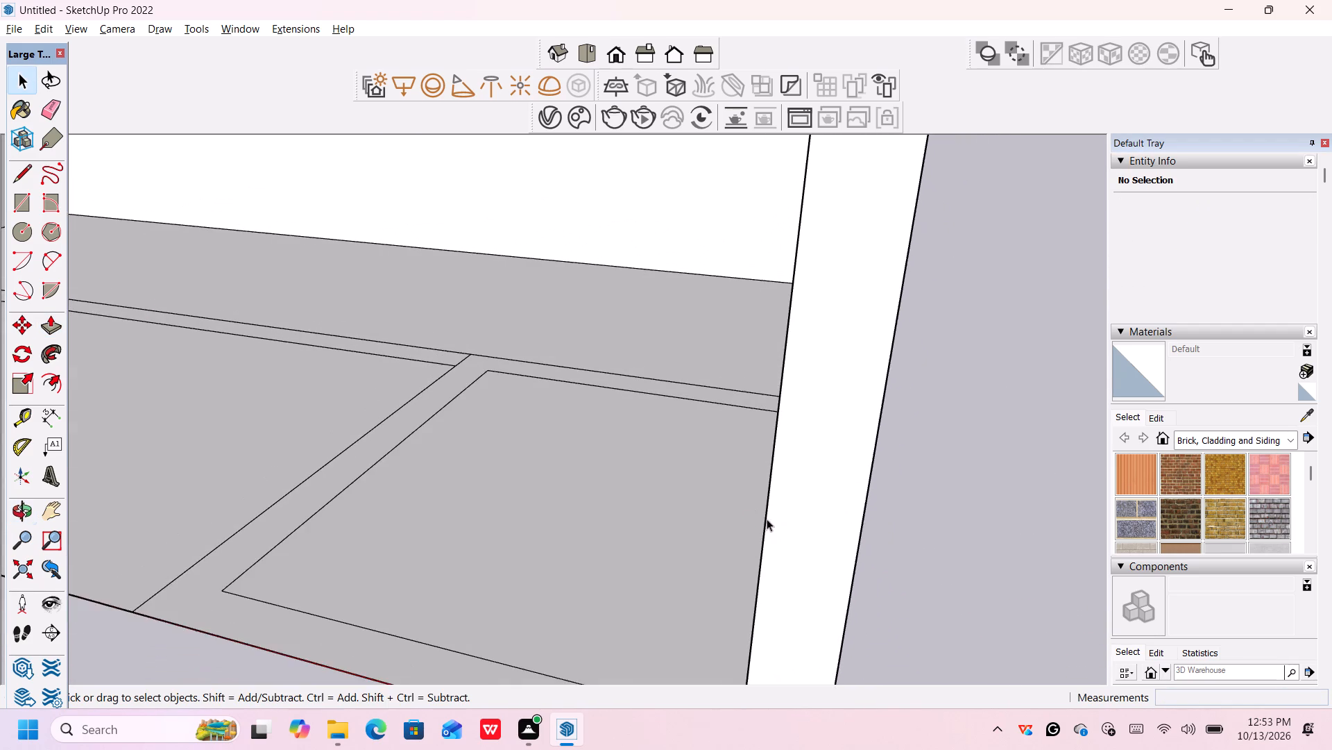
{"action": "scroll", "coordinate": [789, 500], "scroll_direction": "up", "scroll_amount": 16}
{"action": "scroll", "coordinate": [794, 495], "scroll_direction": "up", "scroll_amount": 16}
{"action": "scroll", "coordinate": [794, 495], "scroll_direction": "up", "scroll_amount": 7}
{"action": "scroll", "coordinate": [794, 495], "scroll_direction": "up", "scroll_amount": 20}
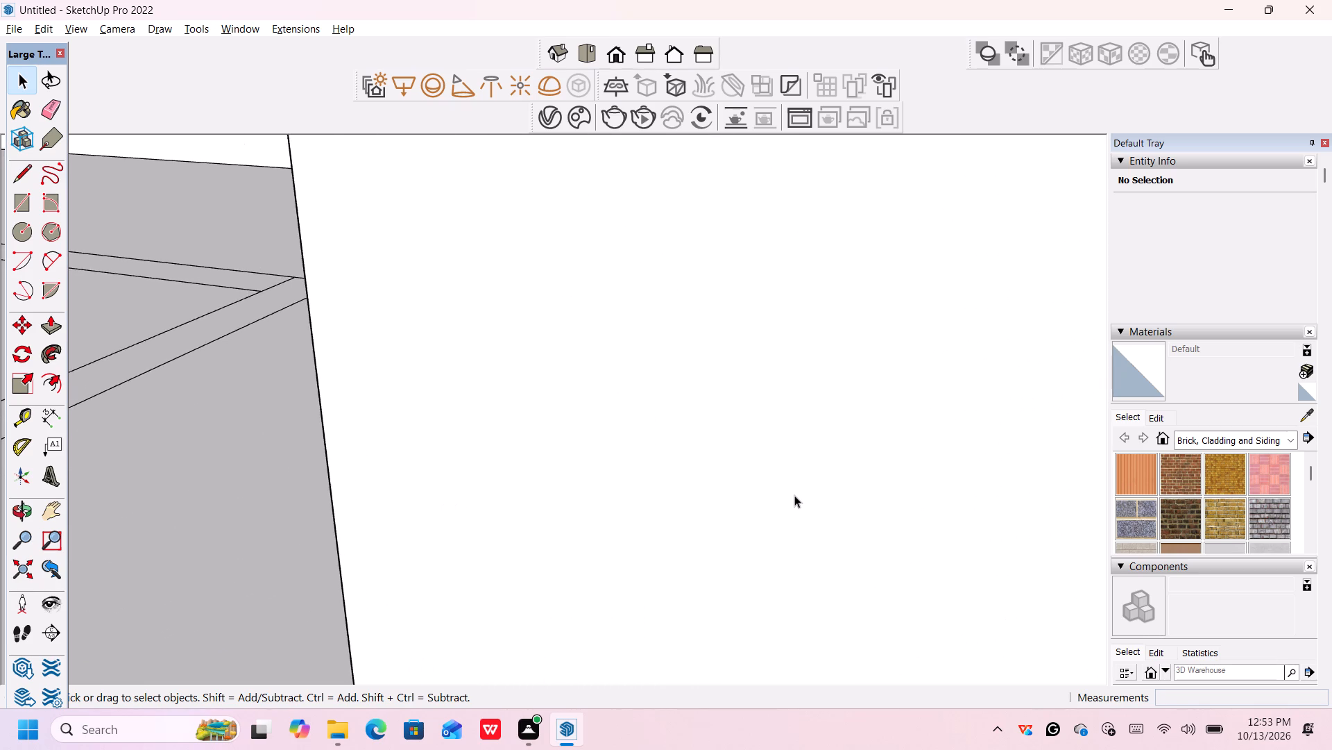
{"action": "scroll", "coordinate": [794, 495], "scroll_direction": "up", "scroll_amount": 14}
{"action": "scroll", "coordinate": [793, 495], "scroll_direction": "up", "scroll_amount": 9}
{"action": "scroll", "coordinate": [793, 495], "scroll_direction": "up", "scroll_amount": 13}
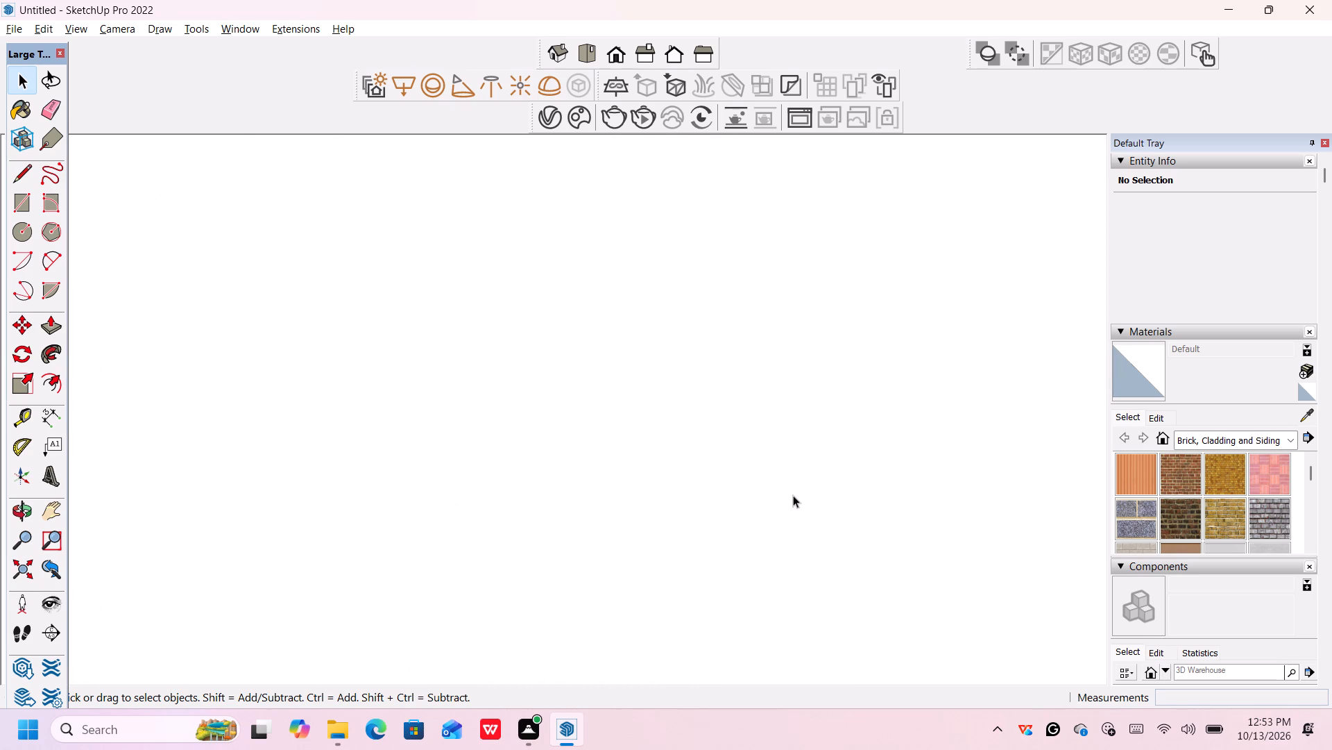
{"action": "scroll", "coordinate": [793, 495], "scroll_direction": "up", "scroll_amount": 16}
{"action": "scroll", "coordinate": [793, 495], "scroll_direction": "up", "scroll_amount": 9}
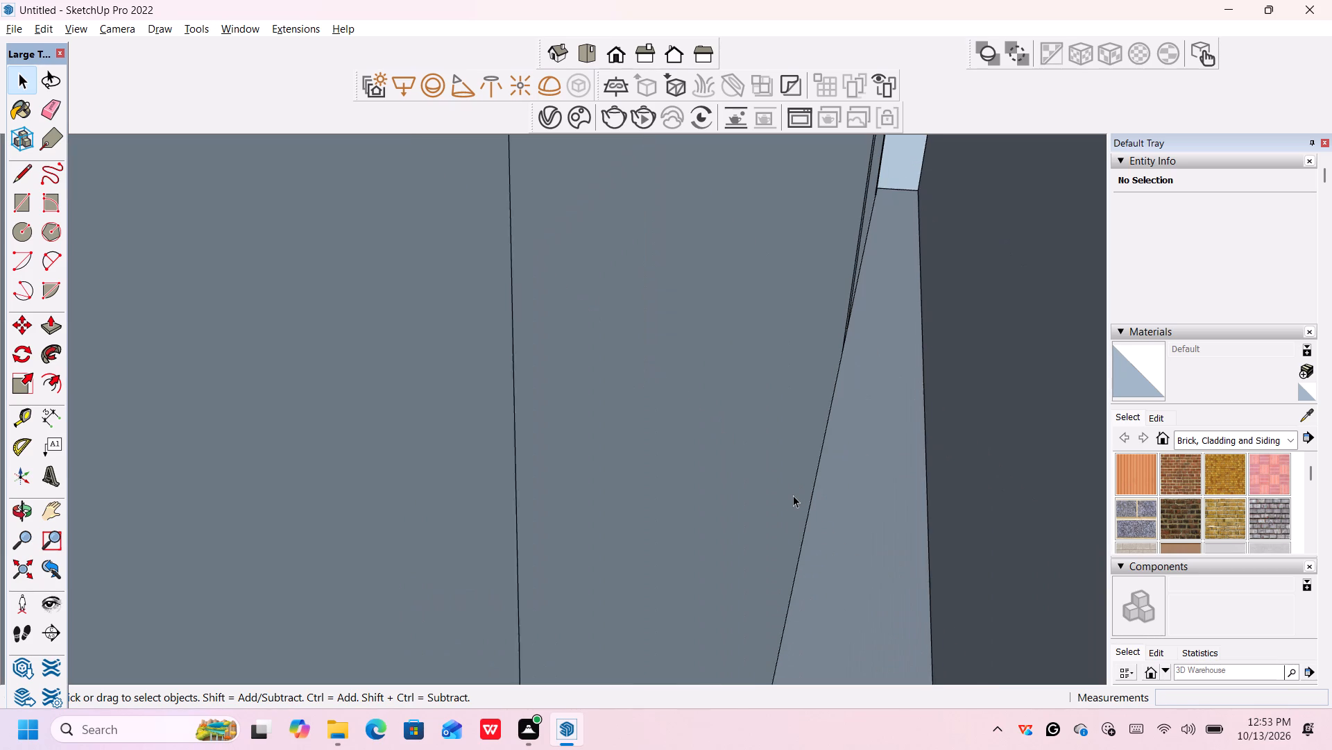
{"action": "scroll", "coordinate": [793, 495], "scroll_direction": "up", "scroll_amount": 3}
{"action": "scroll", "coordinate": [814, 481], "scroll_direction": "down", "scroll_amount": 5}
{"action": "scroll", "coordinate": [824, 476], "scroll_direction": "up", "scroll_amount": 4}
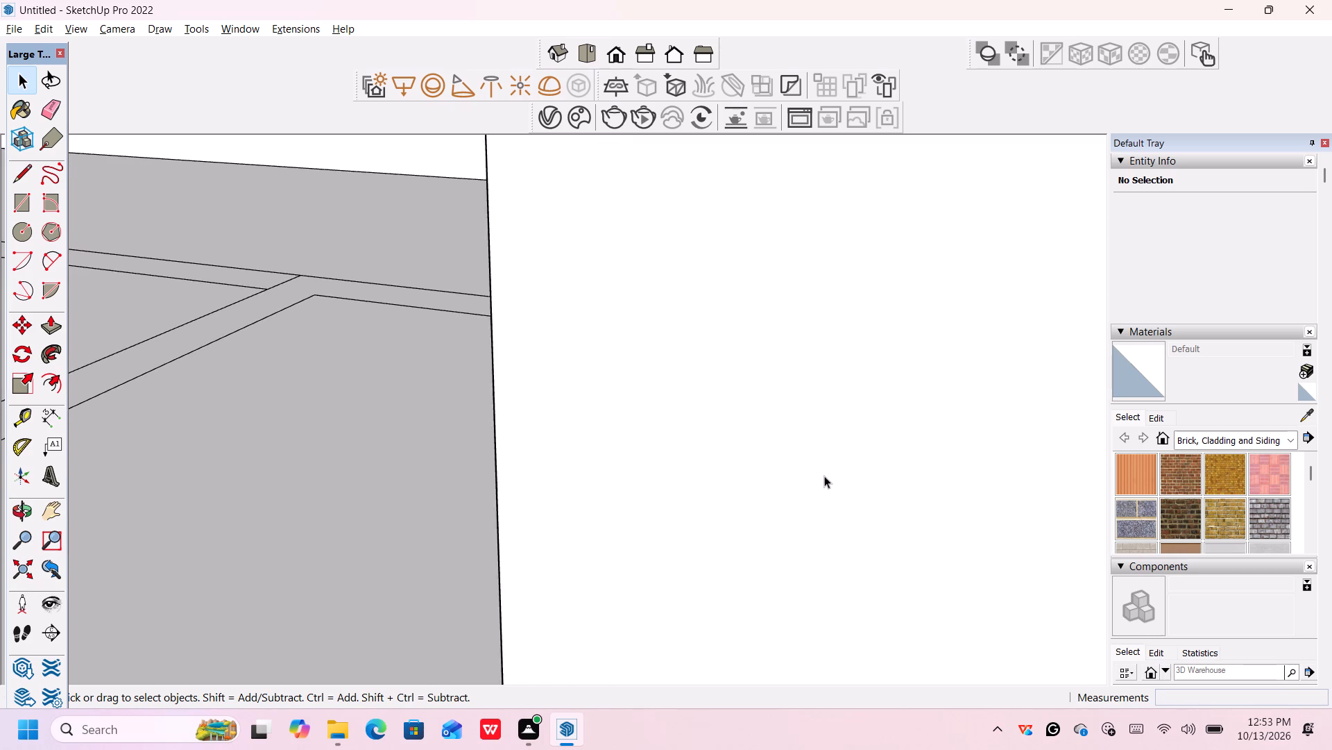
{"action": "scroll", "coordinate": [824, 476], "scroll_direction": "up", "scroll_amount": 18}
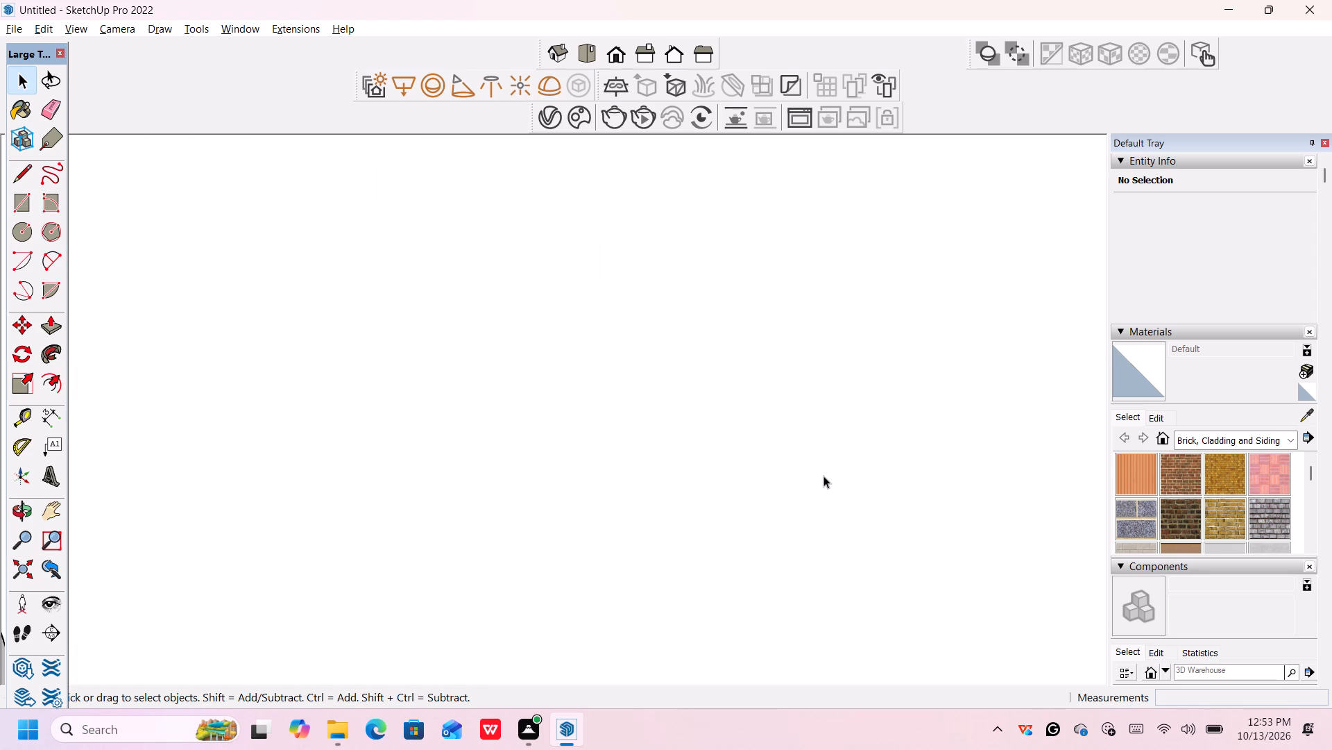
{"action": "scroll", "coordinate": [823, 476], "scroll_direction": "up", "scroll_amount": 13}
{"action": "scroll", "coordinate": [823, 476], "scroll_direction": "up", "scroll_amount": 19}
{"action": "scroll", "coordinate": [823, 476], "scroll_direction": "up", "scroll_amount": 11}
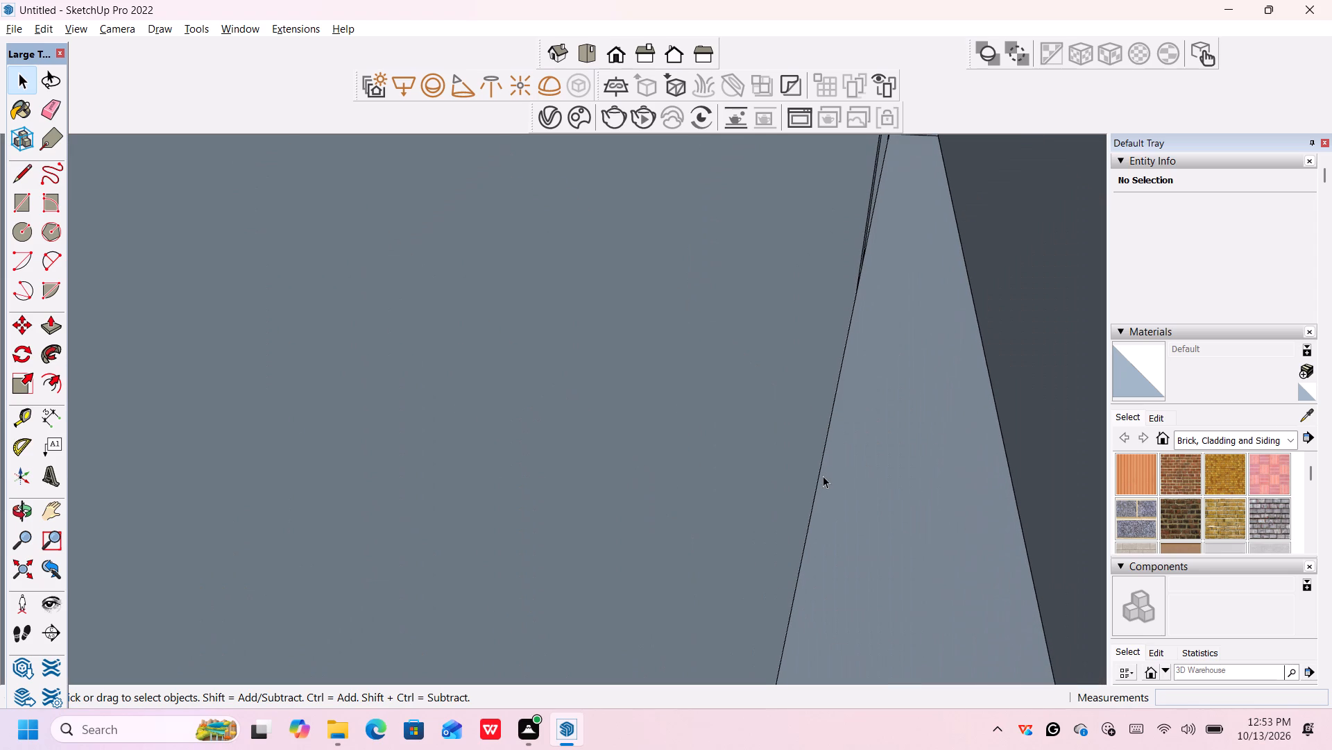
{"action": "scroll", "coordinate": [823, 476], "scroll_direction": "down", "scroll_amount": 1}
{"action": "middle_click_drag", "start_coordinate": [887, 485], "coordinate": [846, 474]}
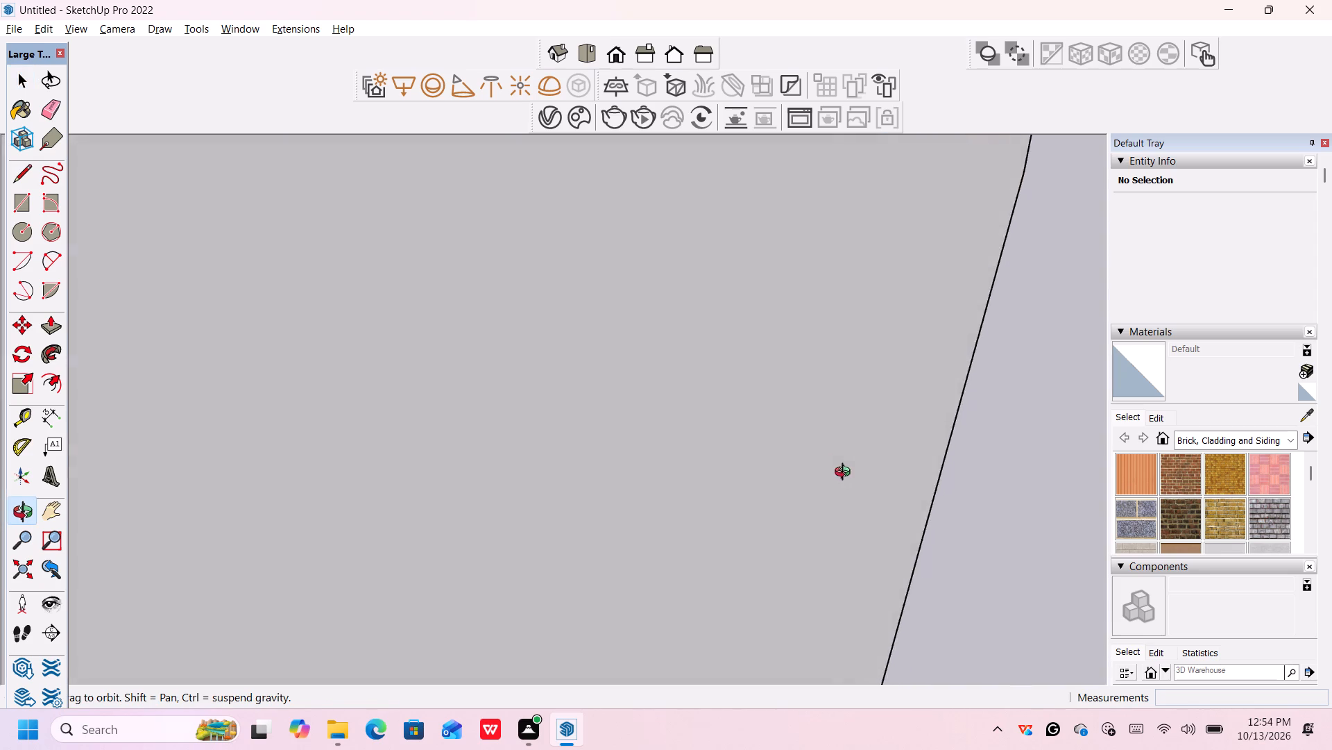
{"action": "middle_click_drag", "start_coordinate": [846, 474], "coordinate": [880, 494]}
{"action": "scroll", "coordinate": [871, 484], "scroll_direction": "up", "scroll_amount": 6}
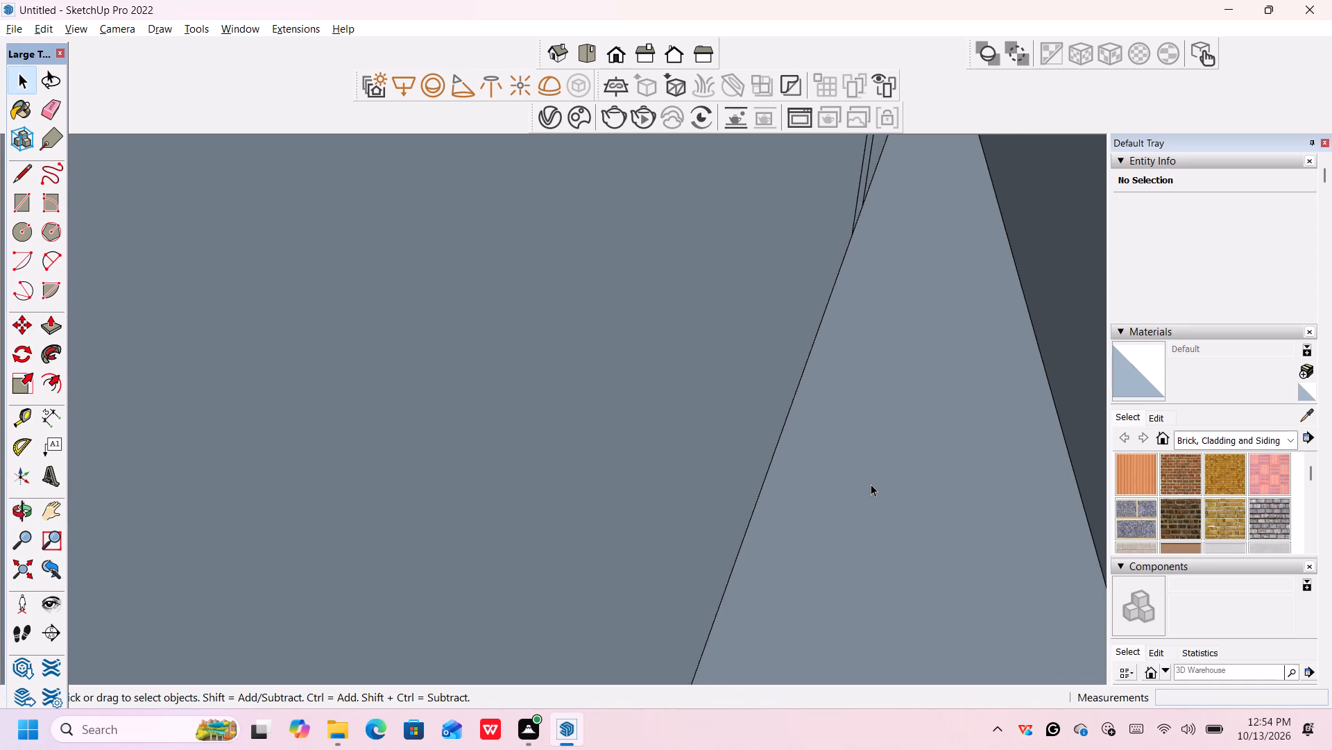
{"action": "scroll", "coordinate": [871, 484], "scroll_direction": "down", "scroll_amount": 1}
{"action": "scroll", "coordinate": [871, 485], "scroll_direction": "up", "scroll_amount": 5}
{"action": "scroll", "coordinate": [871, 487], "scroll_direction": "down", "scroll_amount": 2}
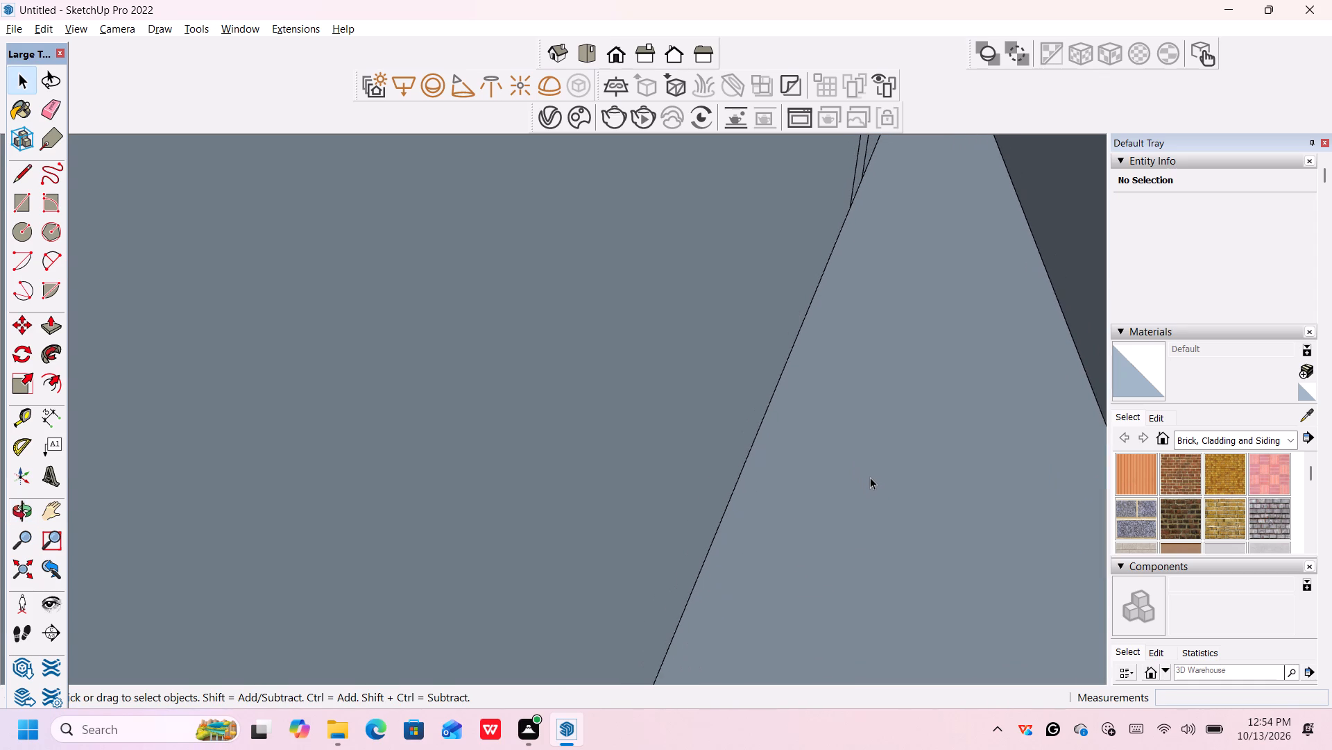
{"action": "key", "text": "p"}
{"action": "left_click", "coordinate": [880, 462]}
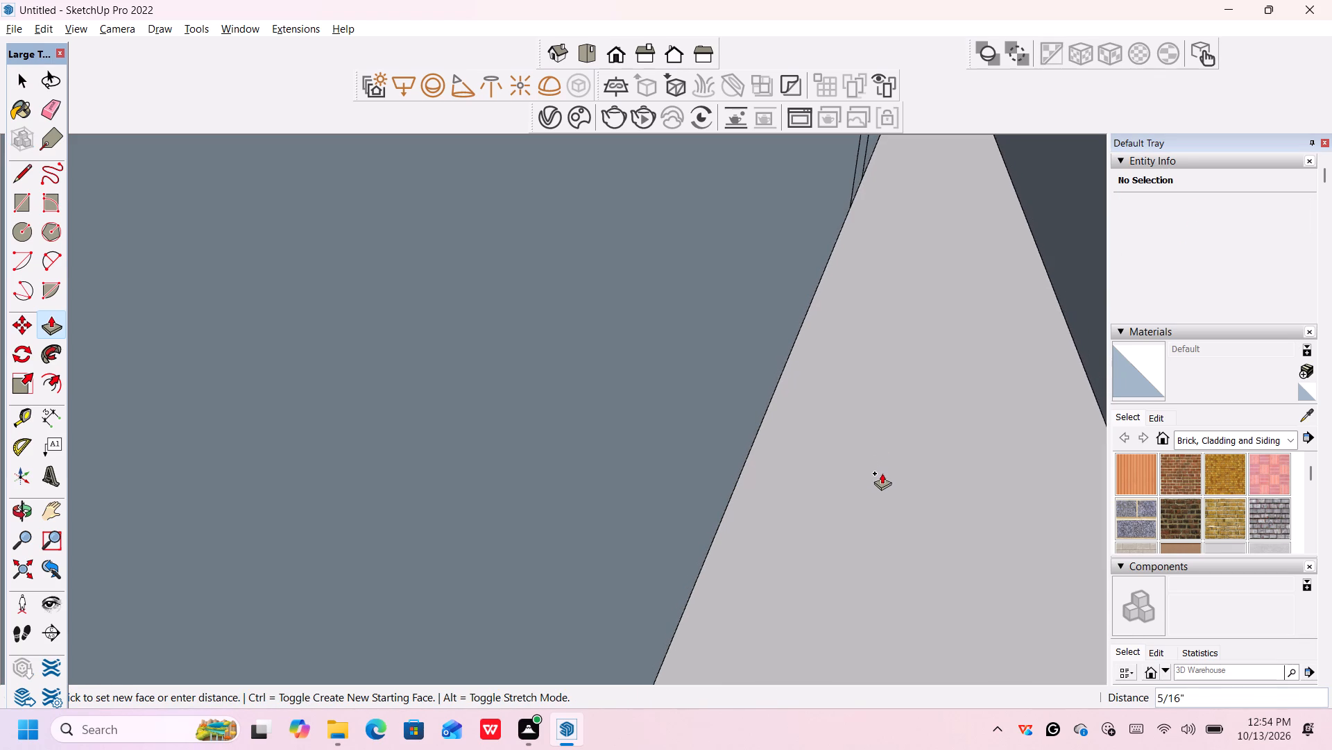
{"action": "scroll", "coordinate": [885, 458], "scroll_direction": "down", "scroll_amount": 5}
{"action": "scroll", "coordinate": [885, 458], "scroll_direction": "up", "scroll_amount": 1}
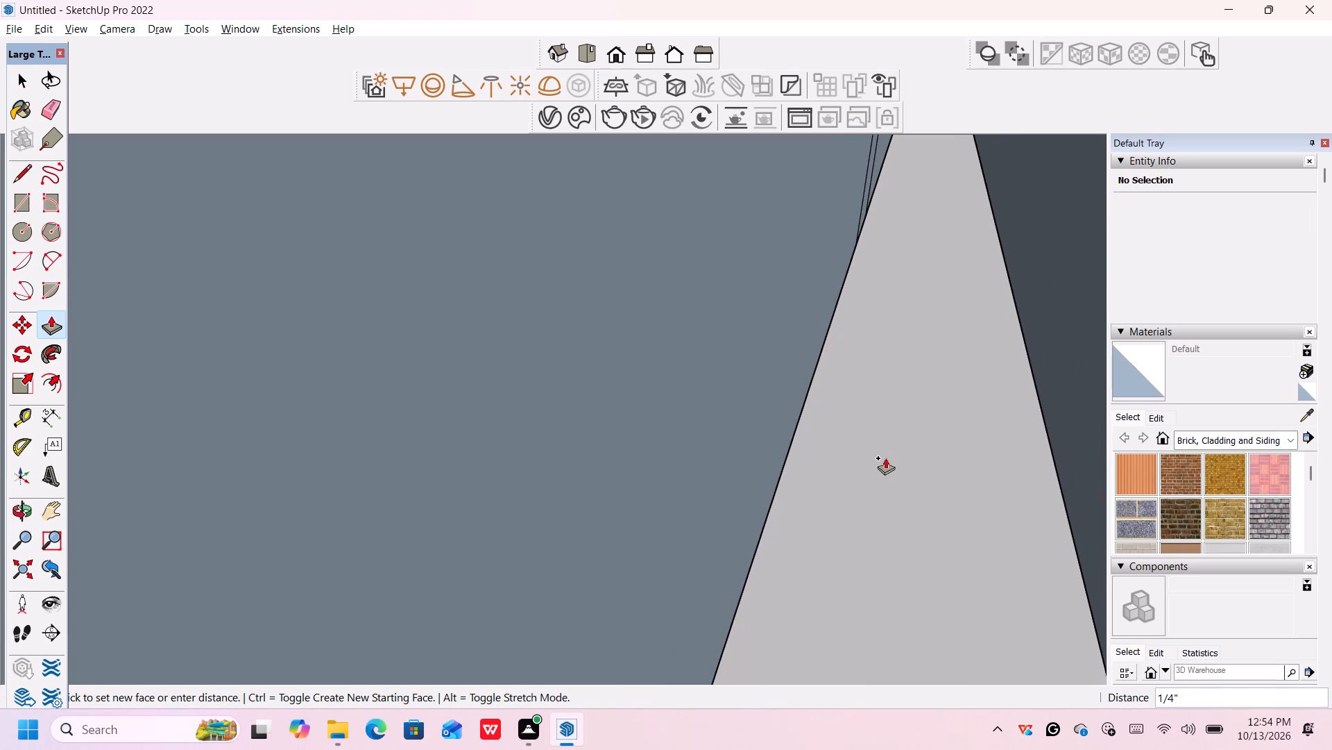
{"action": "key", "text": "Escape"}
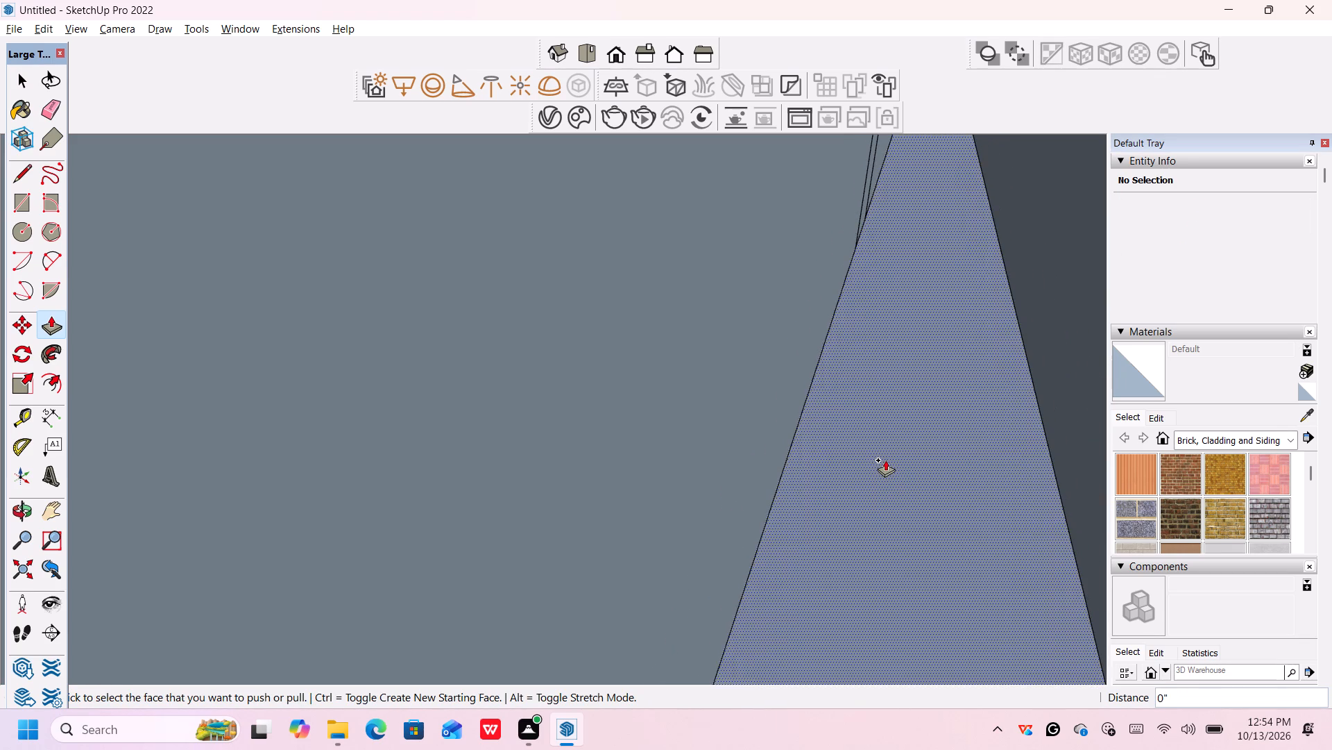
Push/Pull the long middle partition strip behind the large front room up to 12'.
{"action": "scroll", "coordinate": [885, 460], "scroll_direction": "down", "scroll_amount": 17}
{"action": "scroll", "coordinate": [886, 462], "scroll_direction": "down", "scroll_amount": 6}
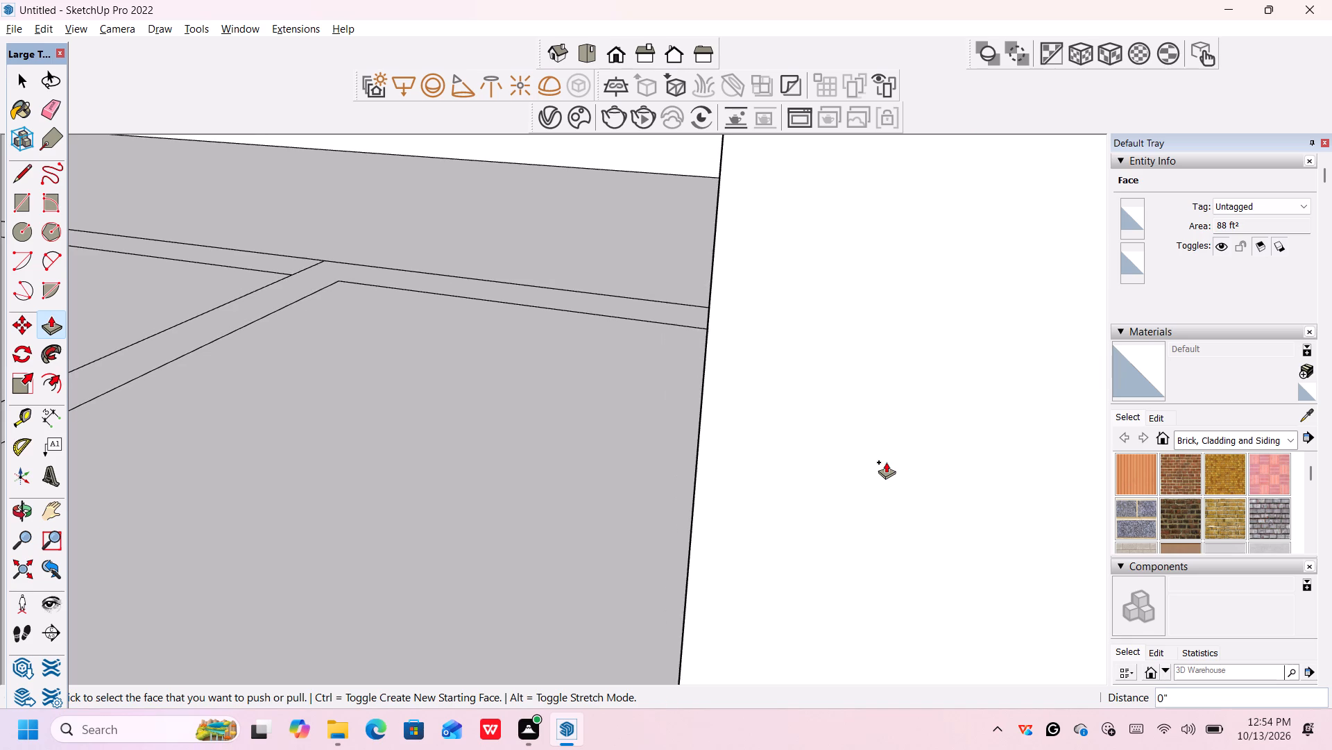
{"action": "scroll", "coordinate": [886, 462], "scroll_direction": "down", "scroll_amount": 14}
{"action": "scroll", "coordinate": [888, 462], "scroll_direction": "down", "scroll_amount": 14}
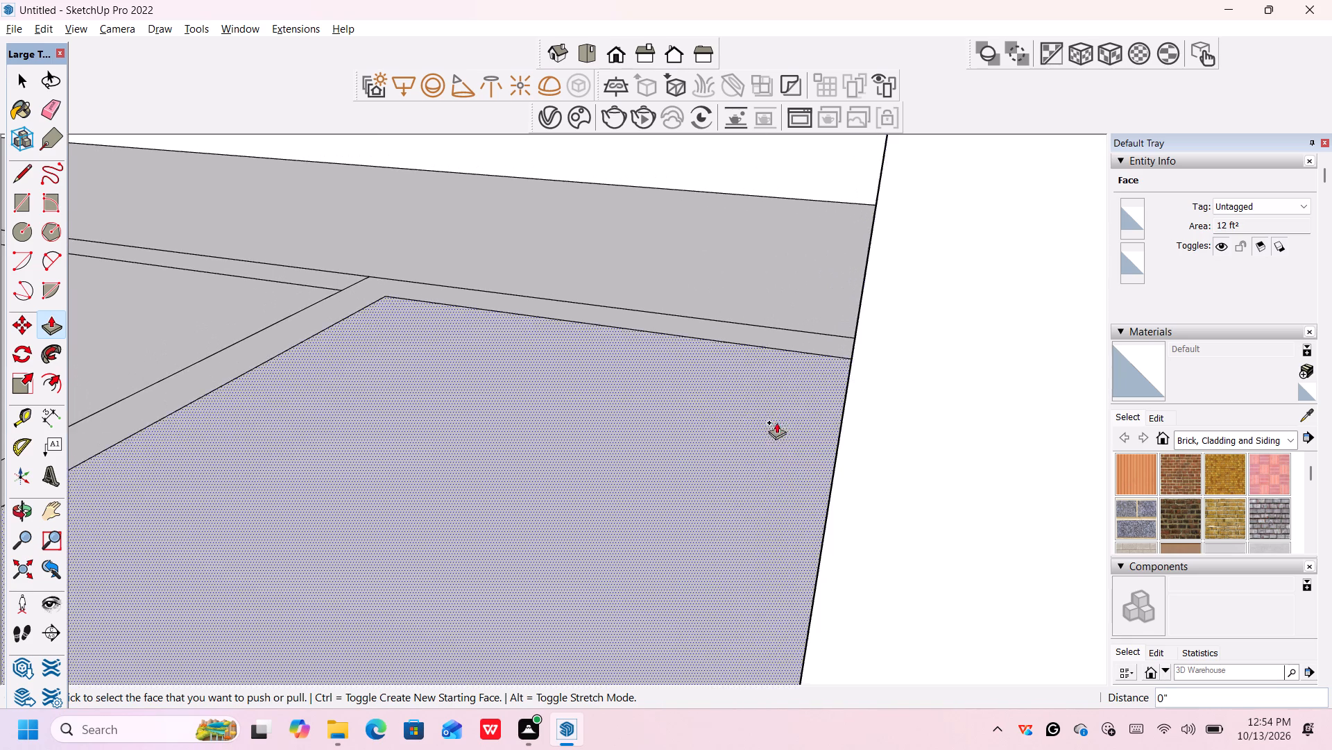
{"action": "scroll", "coordinate": [703, 408], "scroll_direction": "down", "scroll_amount": 7}
{"action": "scroll", "coordinate": [575, 376], "scroll_direction": "down", "scroll_amount": 12}
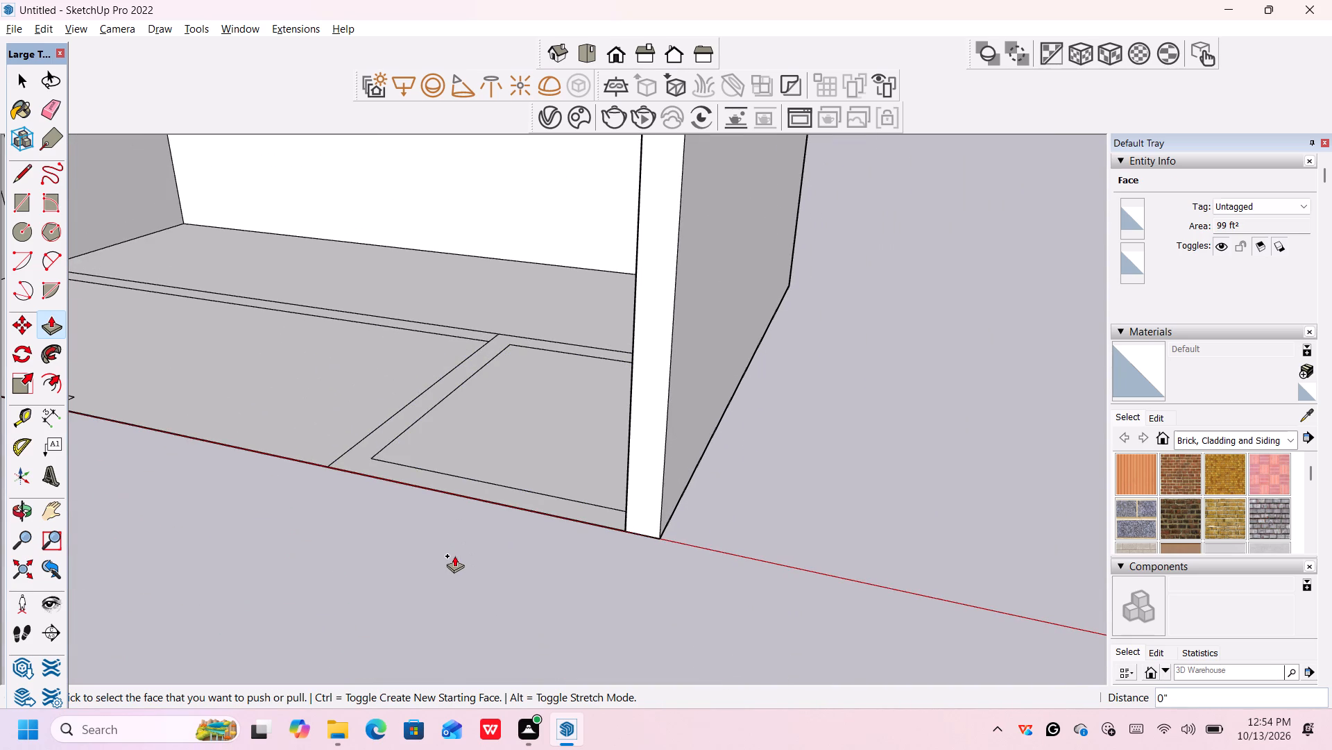
{"action": "middle_click_drag", "start_coordinate": [454, 556], "coordinate": [882, 719], "text": "shift"}
{"action": "scroll", "coordinate": [607, 477], "scroll_direction": "down", "scroll_amount": 3}
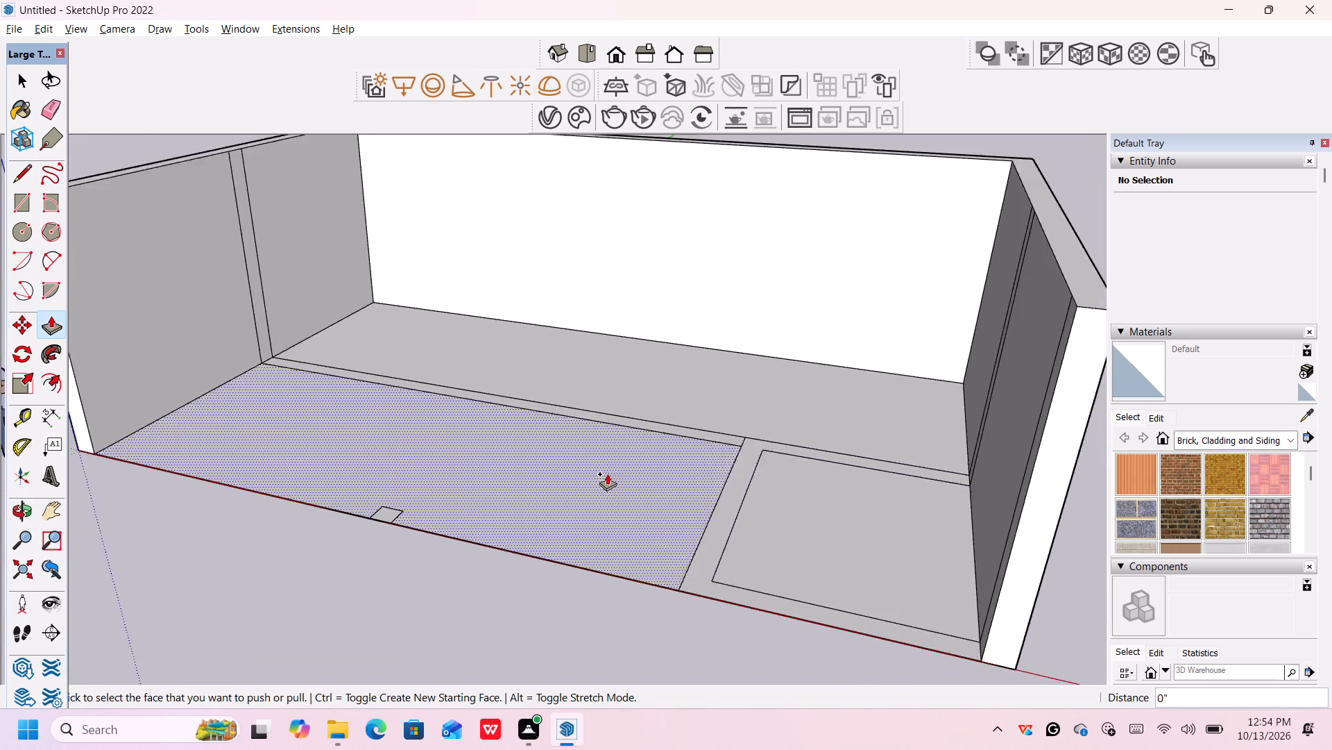
{"action": "scroll", "coordinate": [607, 474], "scroll_direction": "down", "scroll_amount": 2}
{"action": "middle_click_drag", "start_coordinate": [618, 457], "coordinate": [650, 590]}
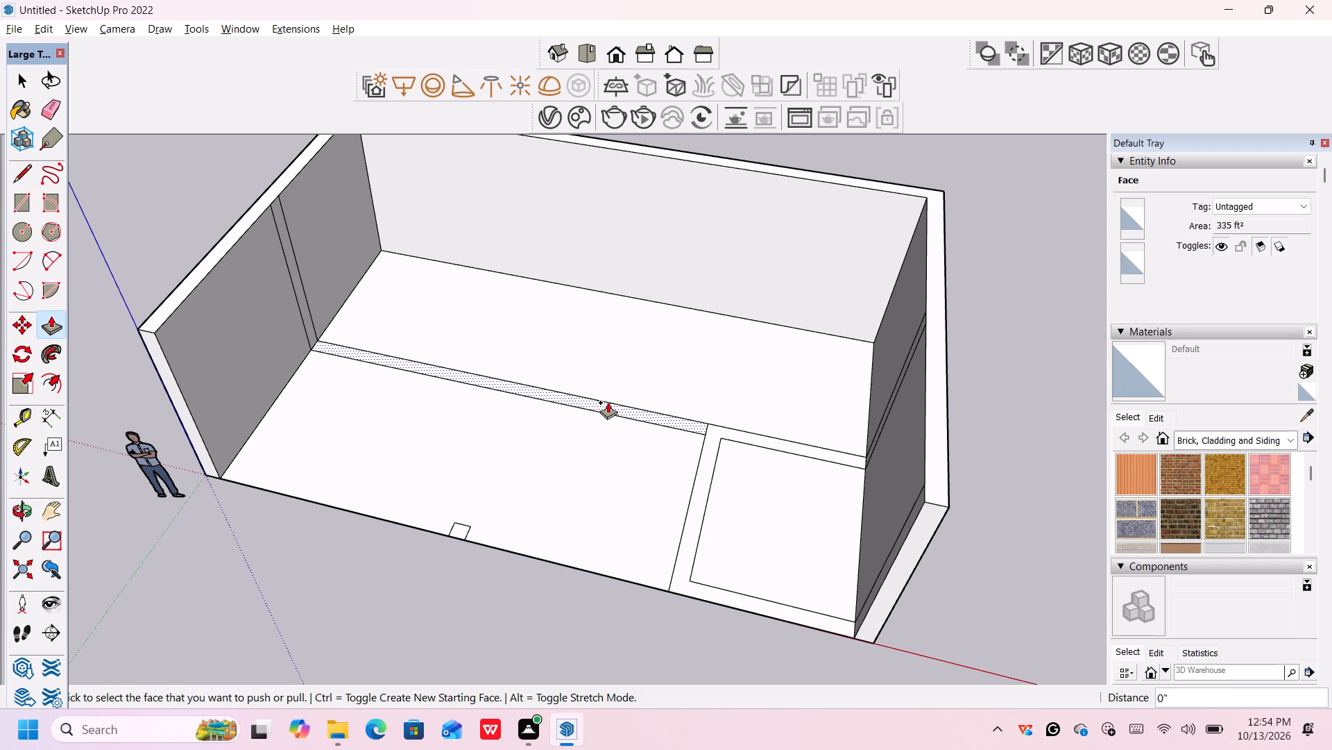
{"action": "left_click", "coordinate": [609, 406]}
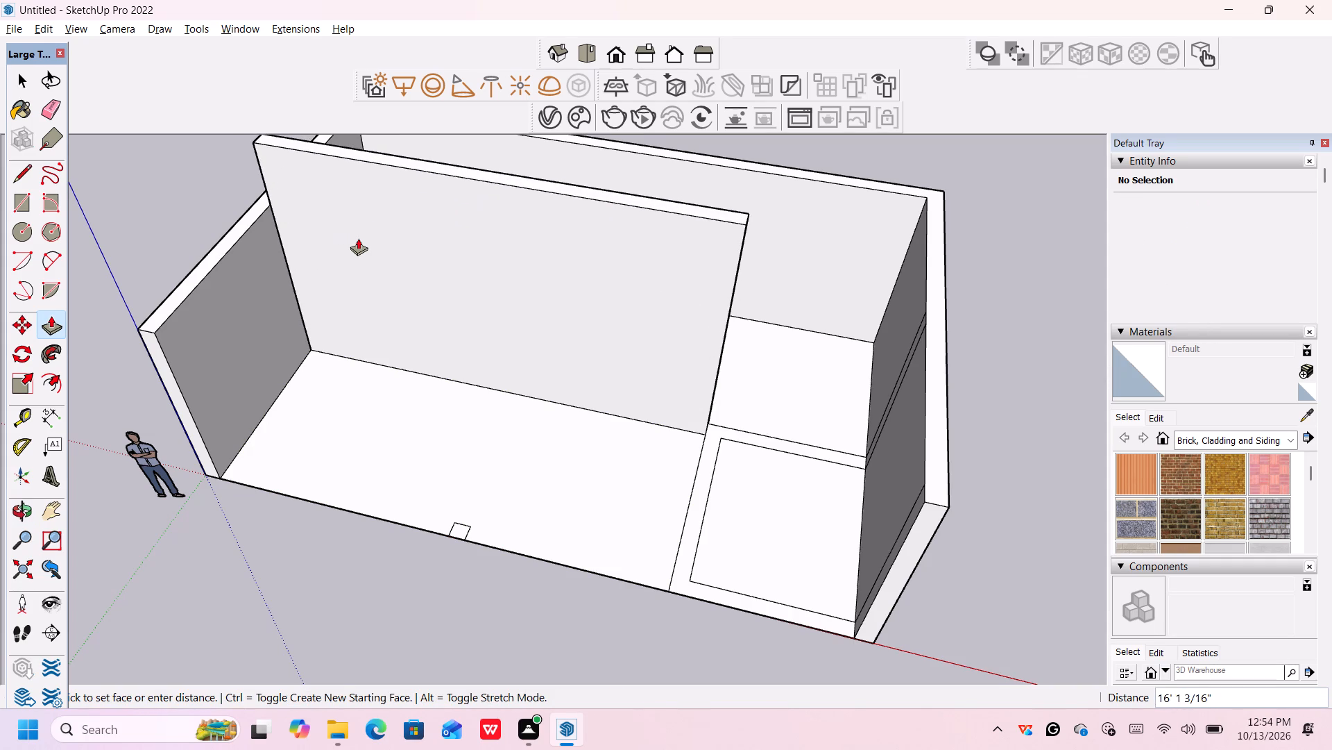
{"action": "type", "text": "12'"}
{"action": "key", "text": "Return"}
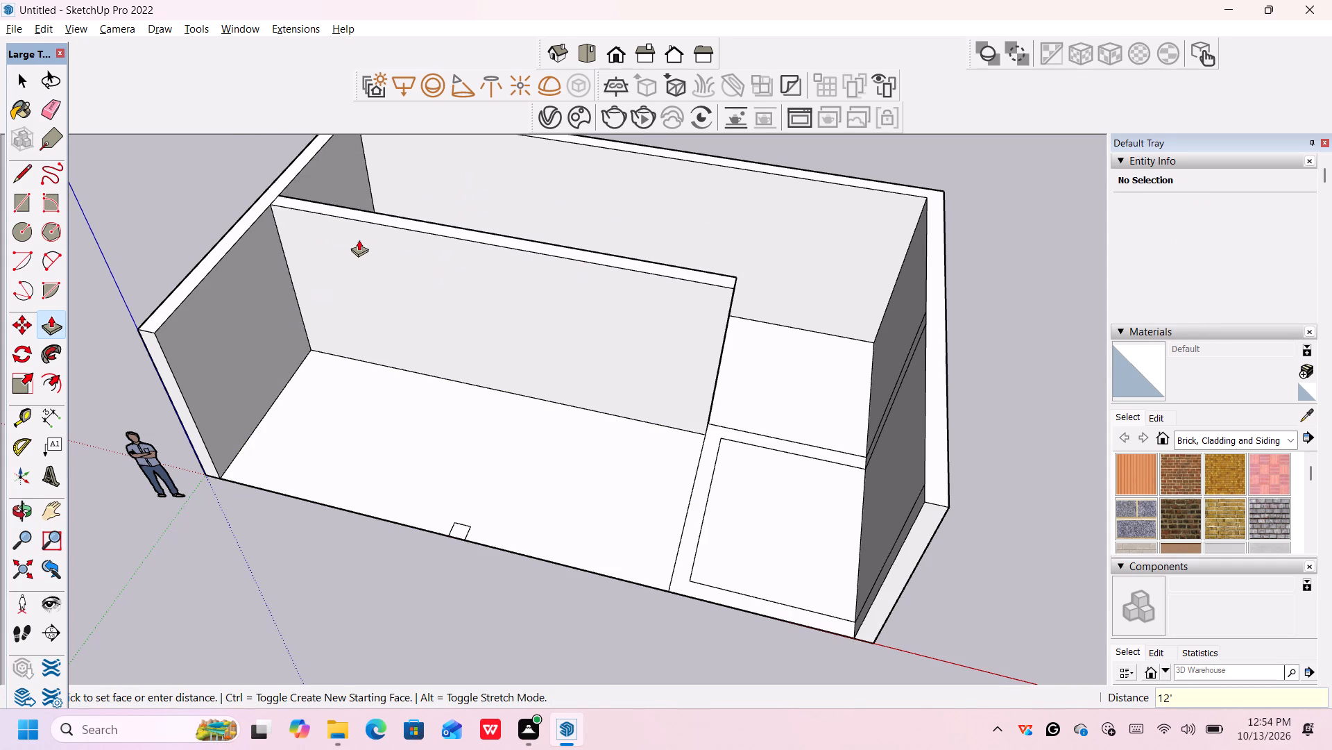
Draw a 1' line from the small room's front inner corner to the slab's front edge, splitting off the front strip.
{"action": "middle_click_drag", "start_coordinate": [727, 642], "coordinate": [757, 638]}
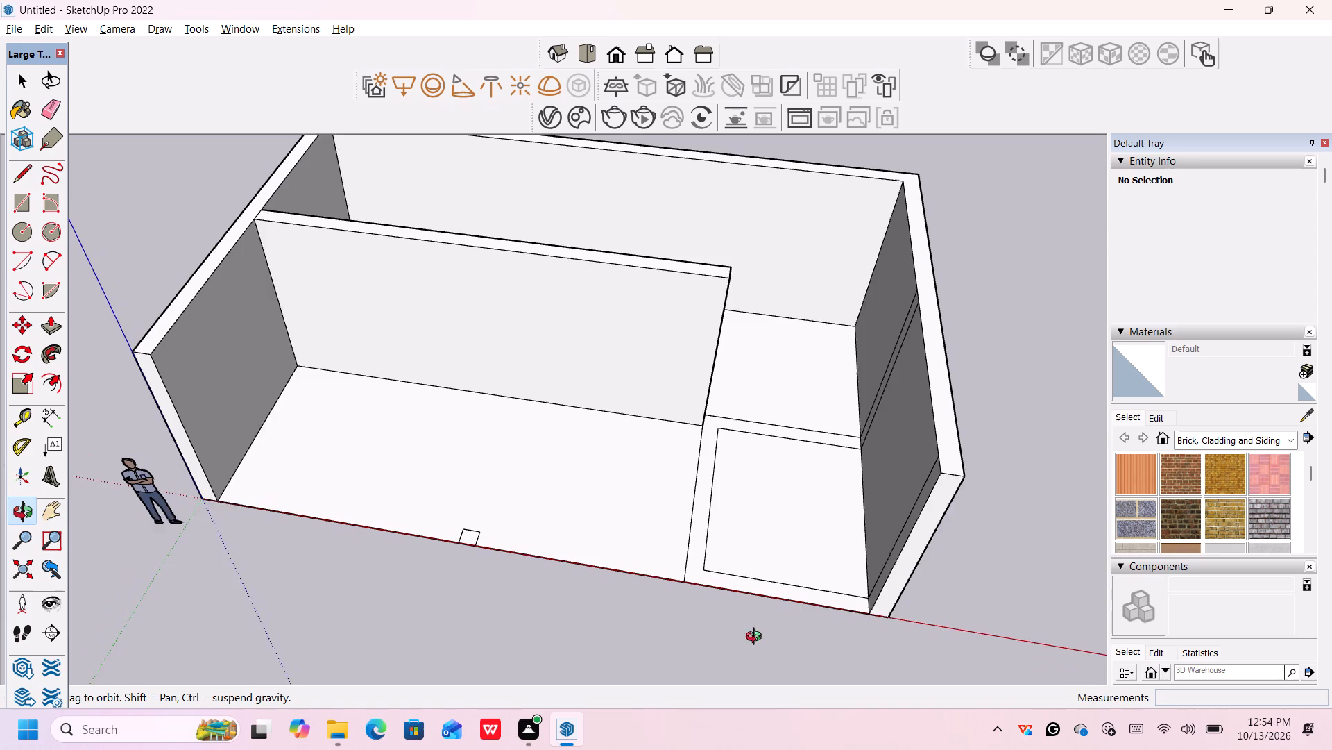
{"action": "middle_click_drag", "start_coordinate": [757, 638], "coordinate": [768, 622]}
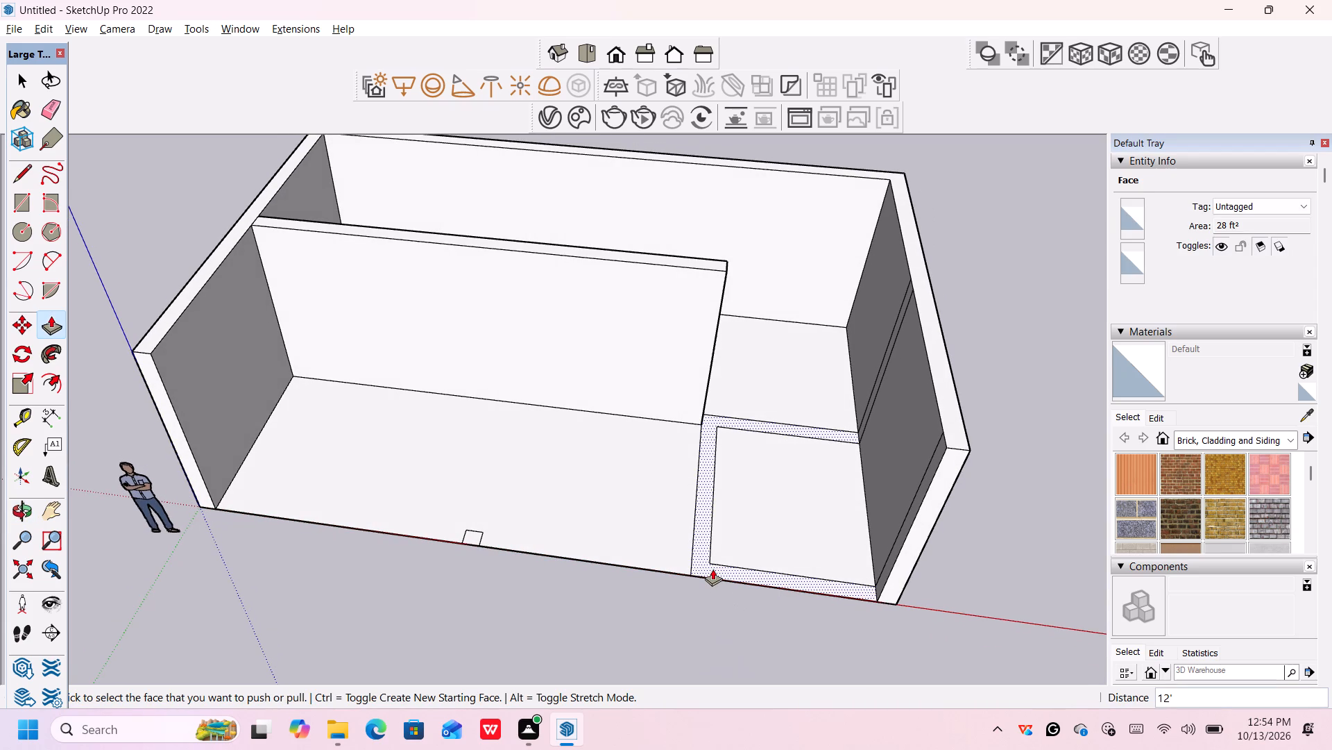
{"action": "key", "text": "space"}
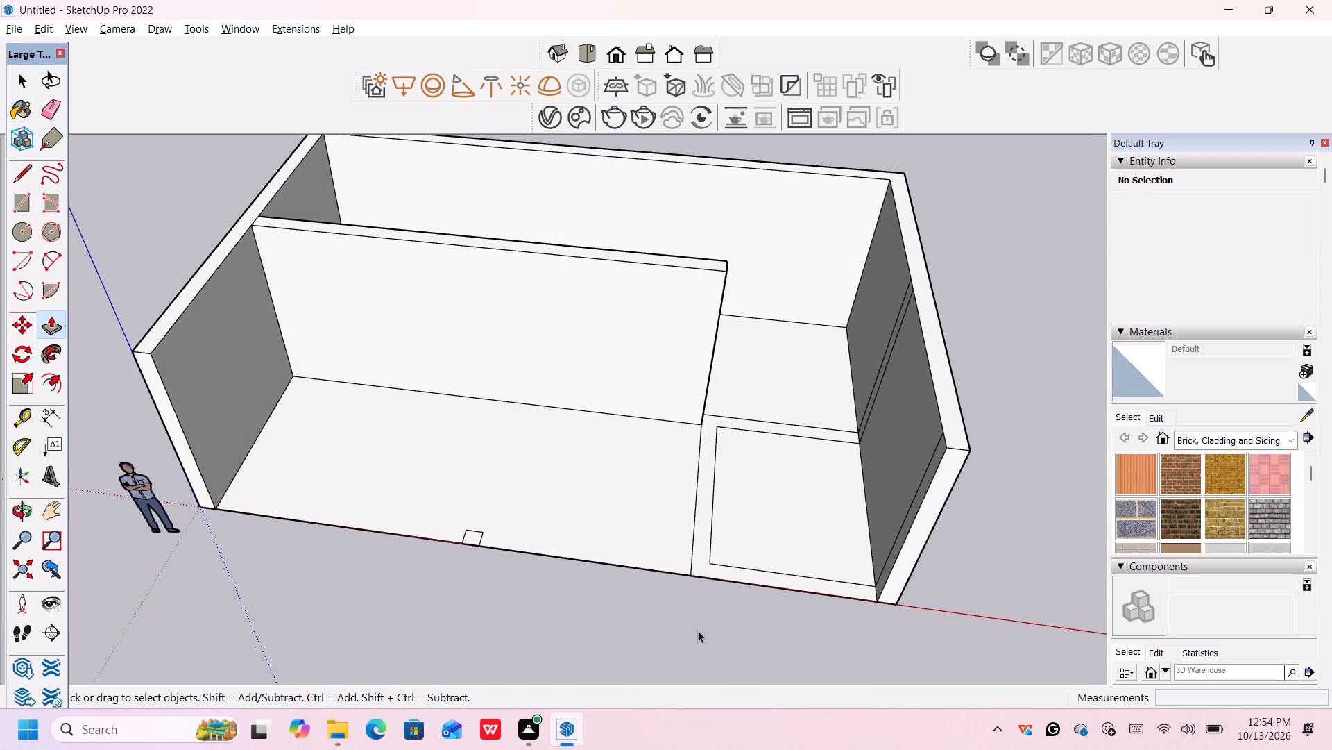
{"action": "key", "text": "l"}
{"action": "left_click", "coordinate": [710, 564]}
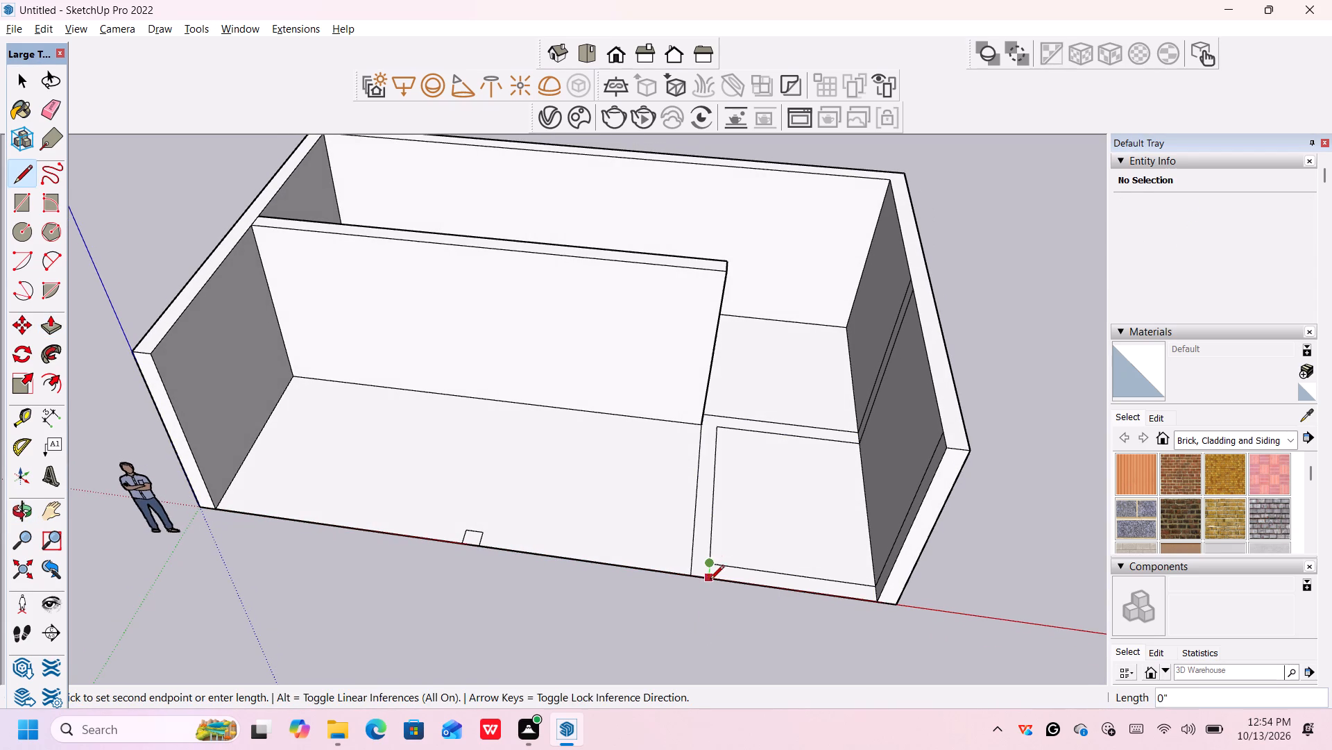
{"action": "left_click", "coordinate": [710, 579]}
{"action": "key", "text": "space"}
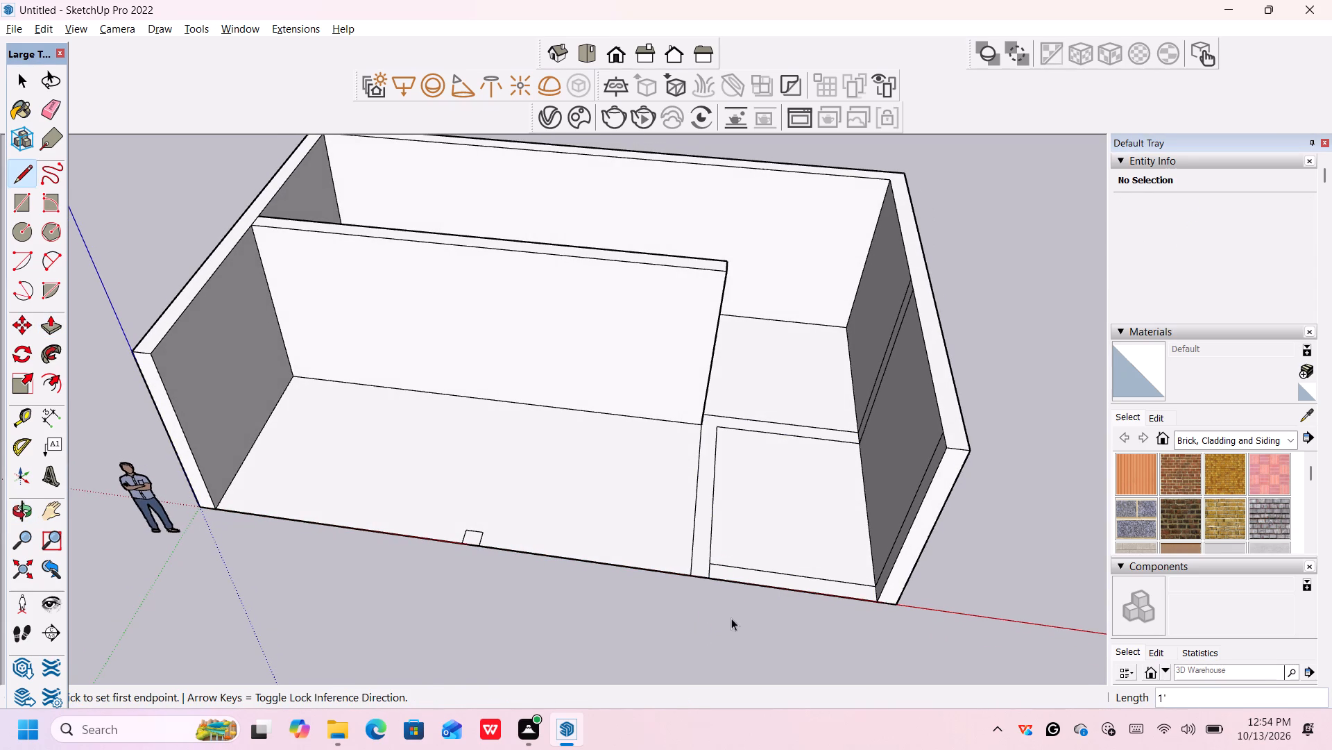
Push/Pull the L-shaped partition face along the side and back of the small room up to 12'.
{"action": "key", "text": "p"}
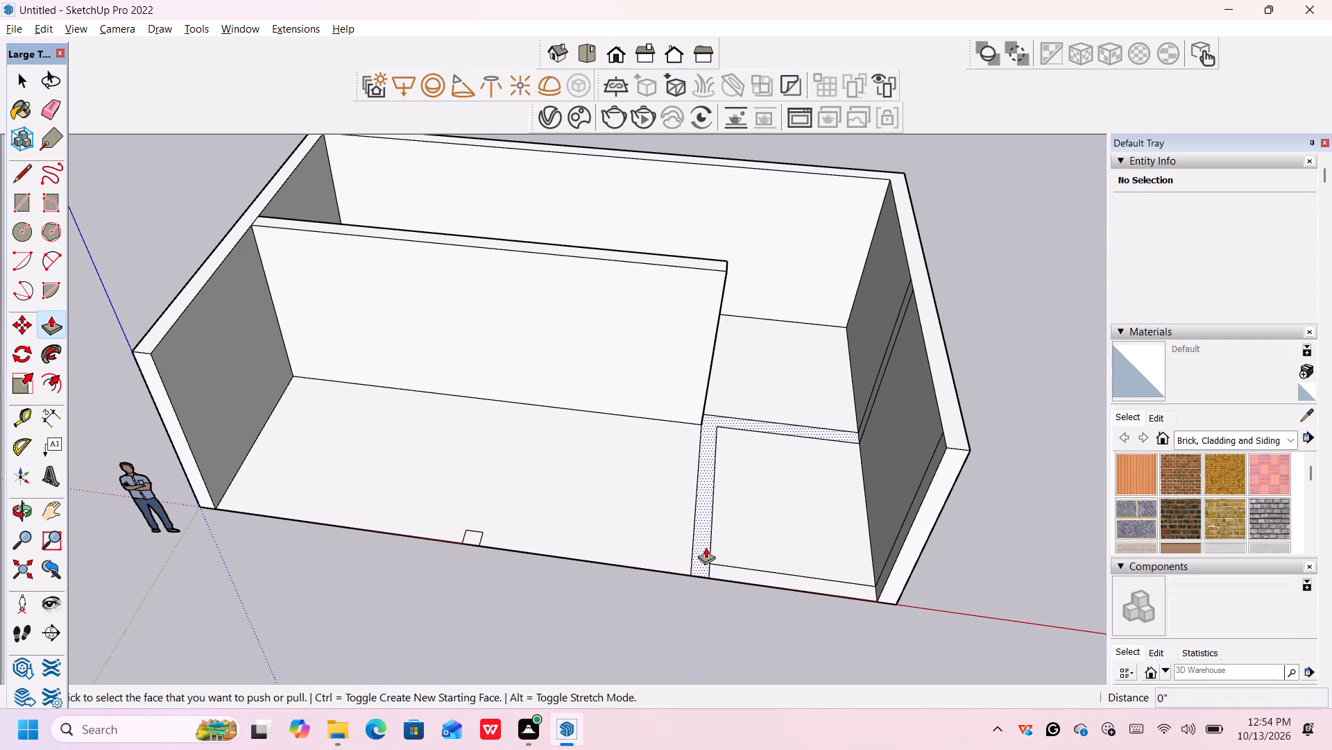
{"action": "left_click", "coordinate": [705, 547]}
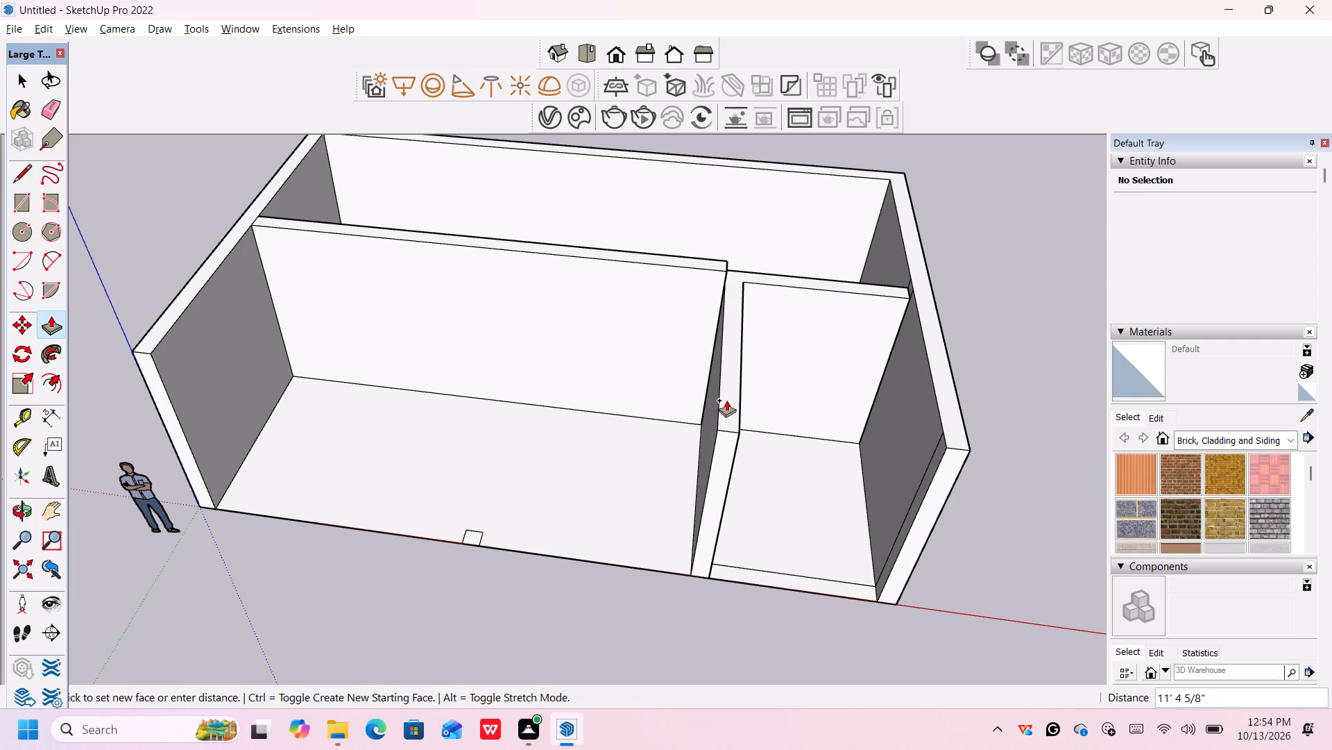
{"action": "key", "text": "1"}
{"action": "key", "text": "2"}
{"action": "key", "text": "apostrophe"}
{"action": "key", "text": "Return"}
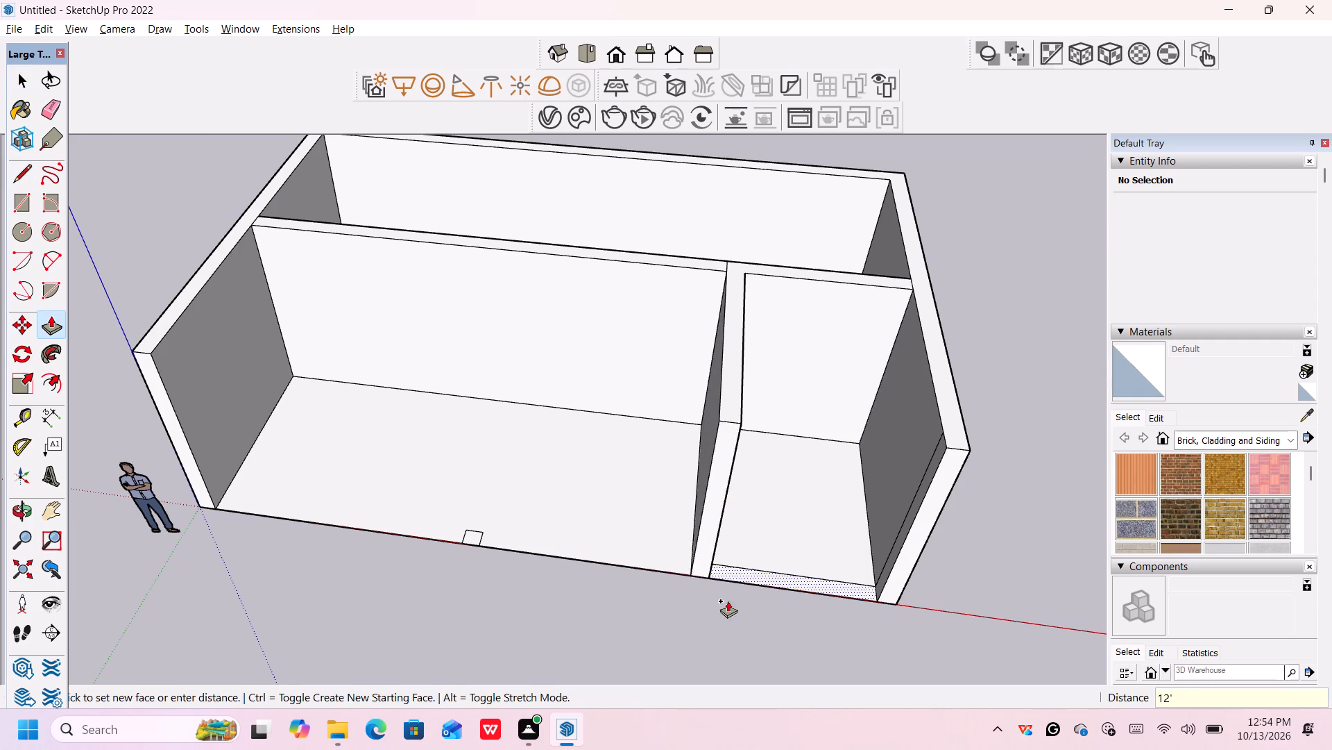
Examine the raised outer walls and partitions from the front and from an angle.
{"action": "scroll", "coordinate": [728, 601], "scroll_direction": "down", "scroll_amount": 5}
{"action": "middle_click_drag", "start_coordinate": [723, 613], "coordinate": [739, 483]}
{"action": "scroll", "coordinate": [739, 485], "scroll_direction": "down", "scroll_amount": 1}
{"action": "scroll", "coordinate": [732, 574], "scroll_direction": "up", "scroll_amount": 4}
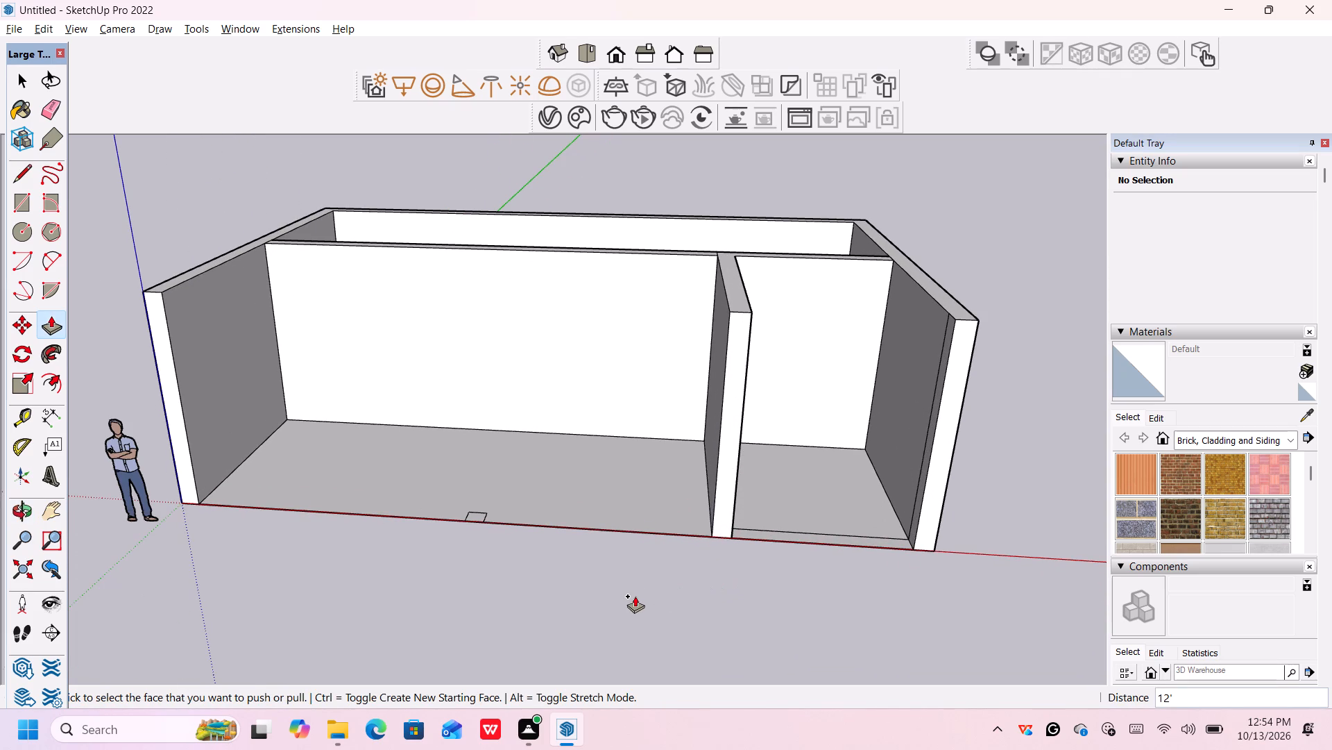
{"action": "middle_click_drag", "start_coordinate": [635, 596], "coordinate": [841, 619]}
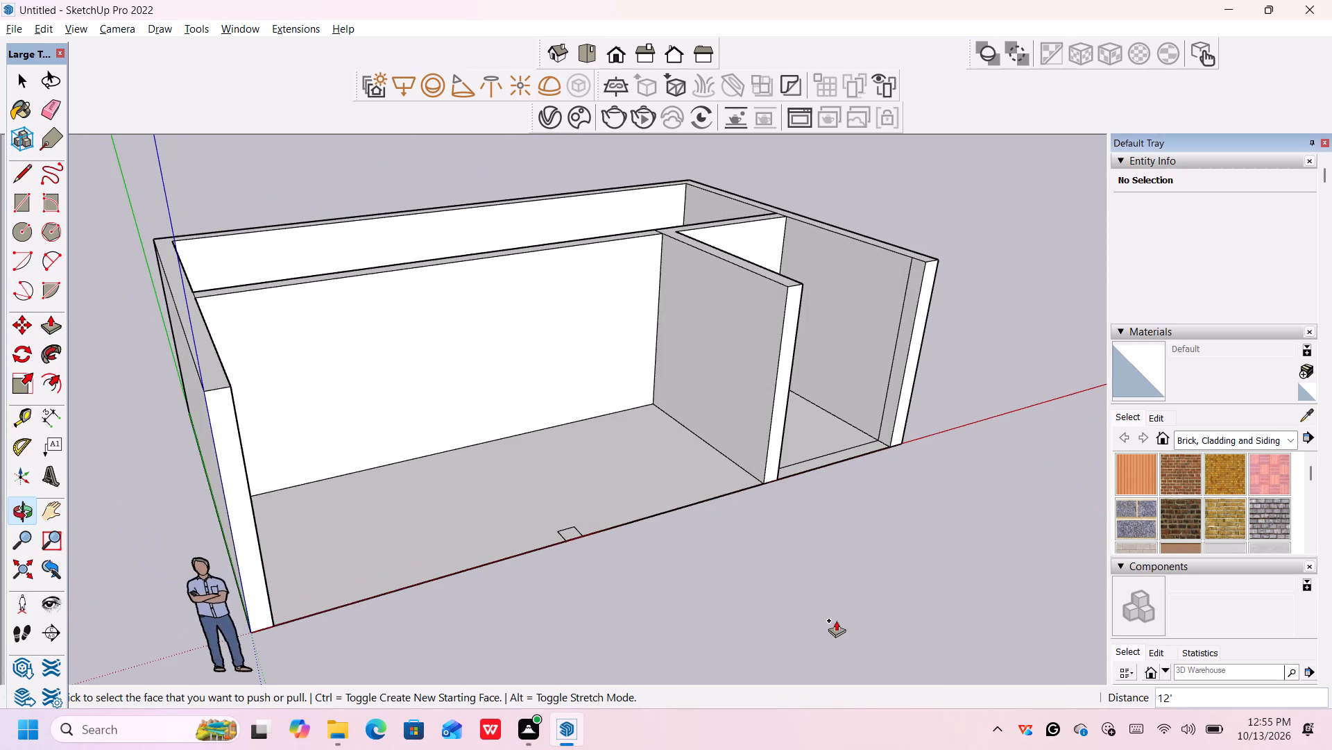
{"action": "scroll", "coordinate": [769, 611], "scroll_direction": "down", "scroll_amount": 5}
{"action": "middle_click_drag", "start_coordinate": [766, 611], "coordinate": [692, 587]}
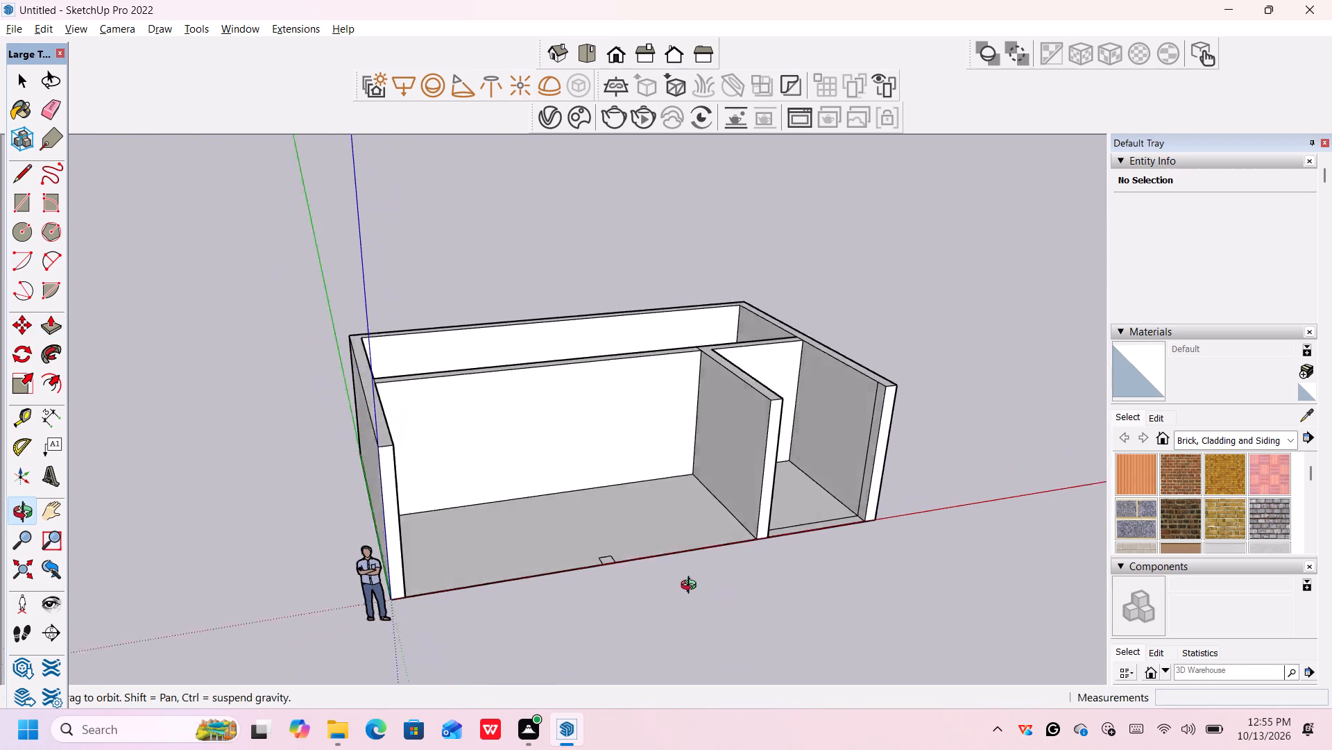
{"action": "middle_click_drag", "start_coordinate": [692, 587], "coordinate": [691, 587]}
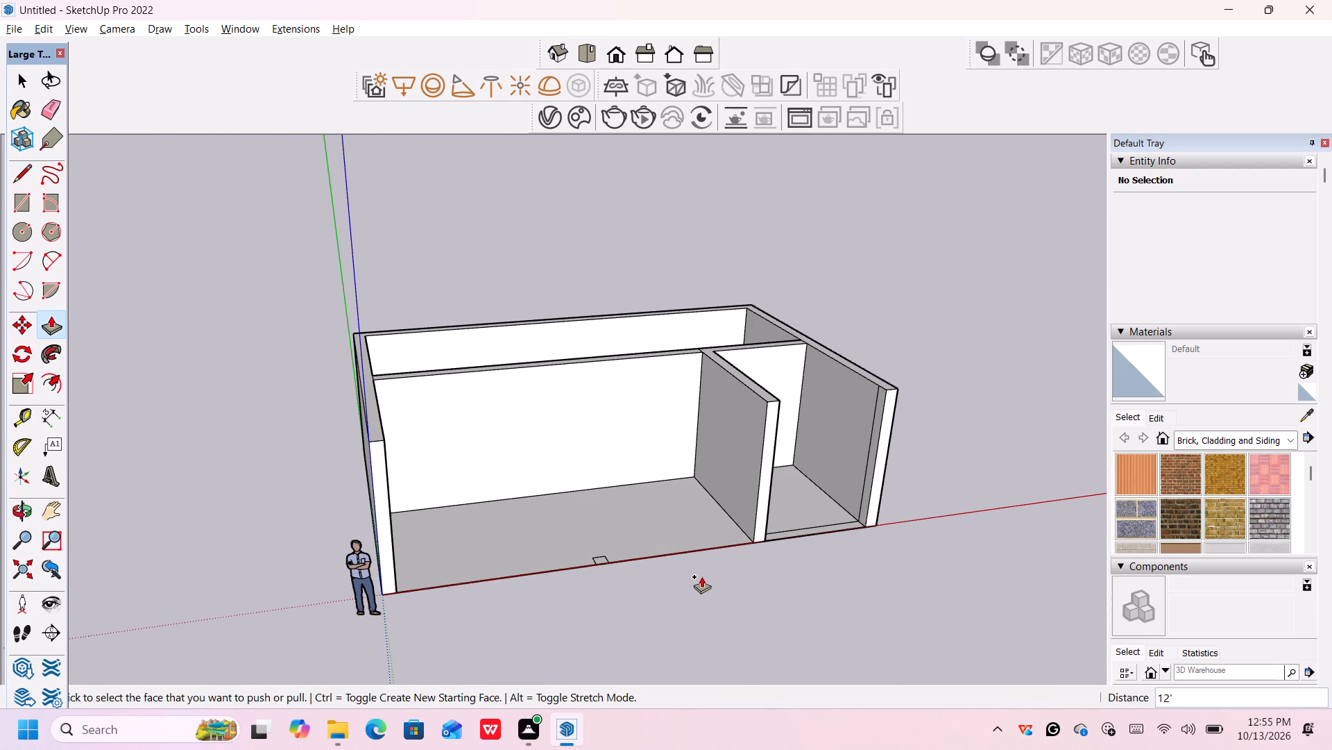
{"action": "middle_click_drag", "start_coordinate": [667, 602], "coordinate": [658, 587]}
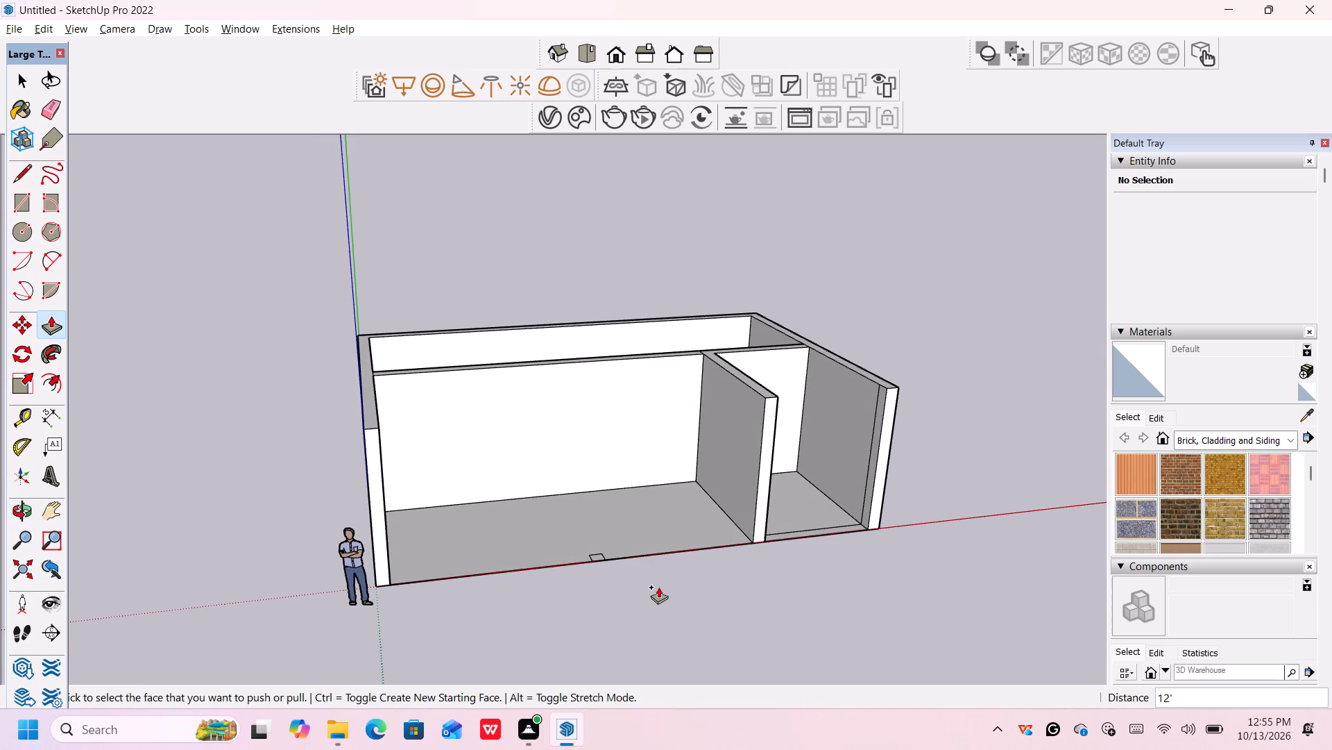
Push/Pull the small square on the slab's front edge in the large front room up to 12' as a column.
{"action": "middle_click_drag", "start_coordinate": [665, 581], "coordinate": [658, 624]}
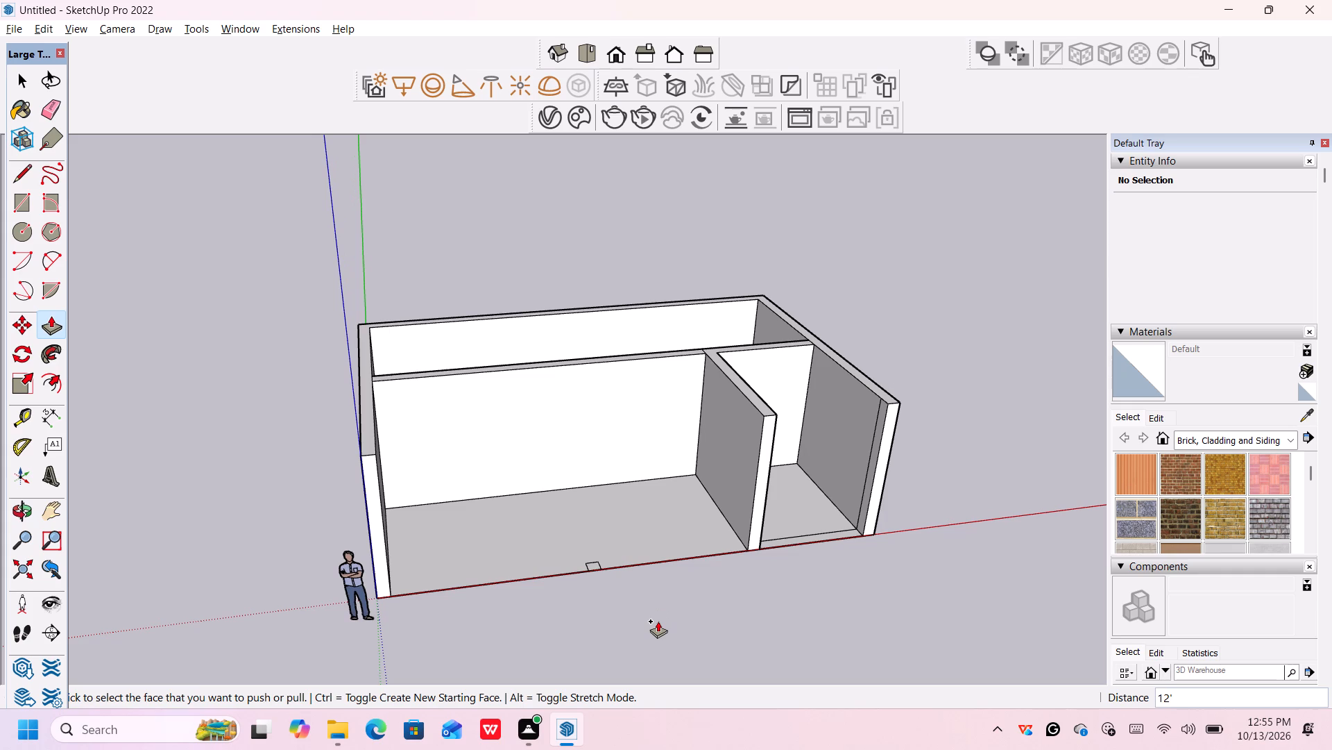
{"action": "scroll", "coordinate": [586, 558], "scroll_direction": "up", "scroll_amount": 4}
{"action": "left_click", "coordinate": [597, 572]}
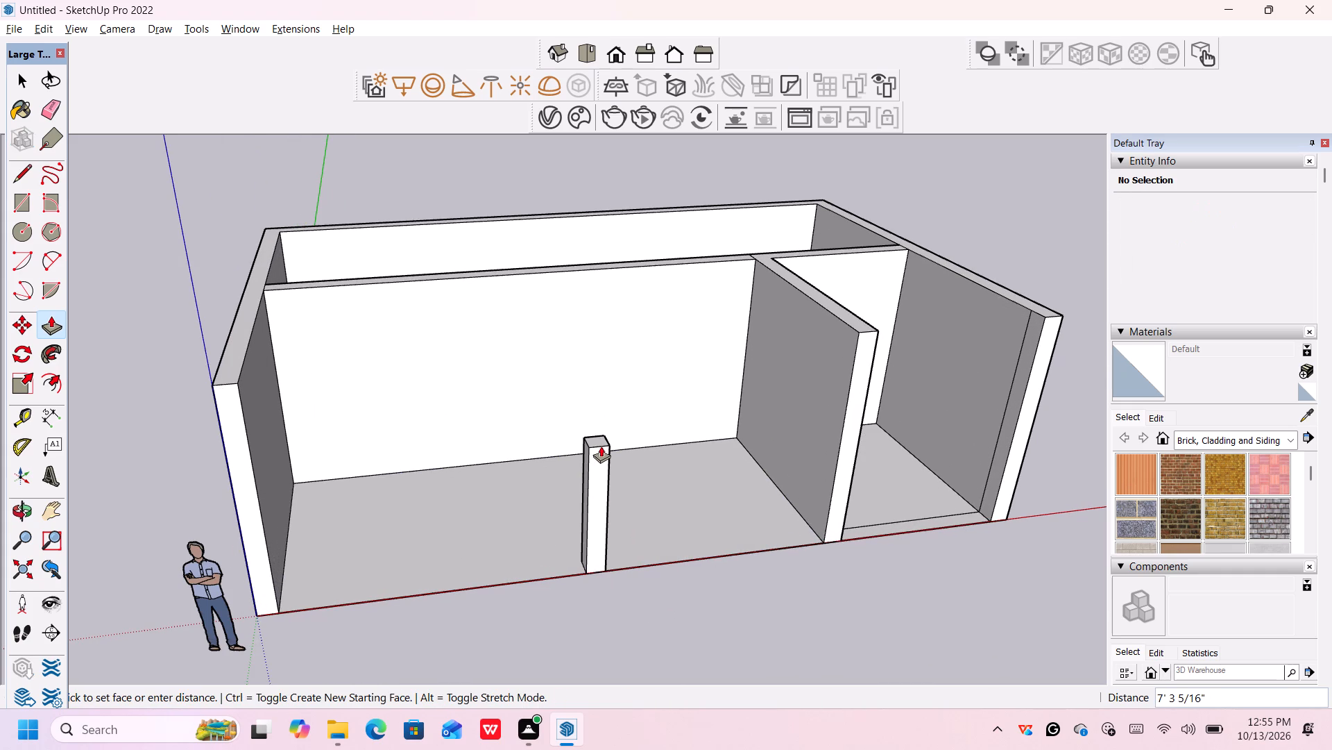
{"action": "type", "text": "12"}
{"action": "key", "text": "apostrophe"}
{"action": "key", "text": "Return"}
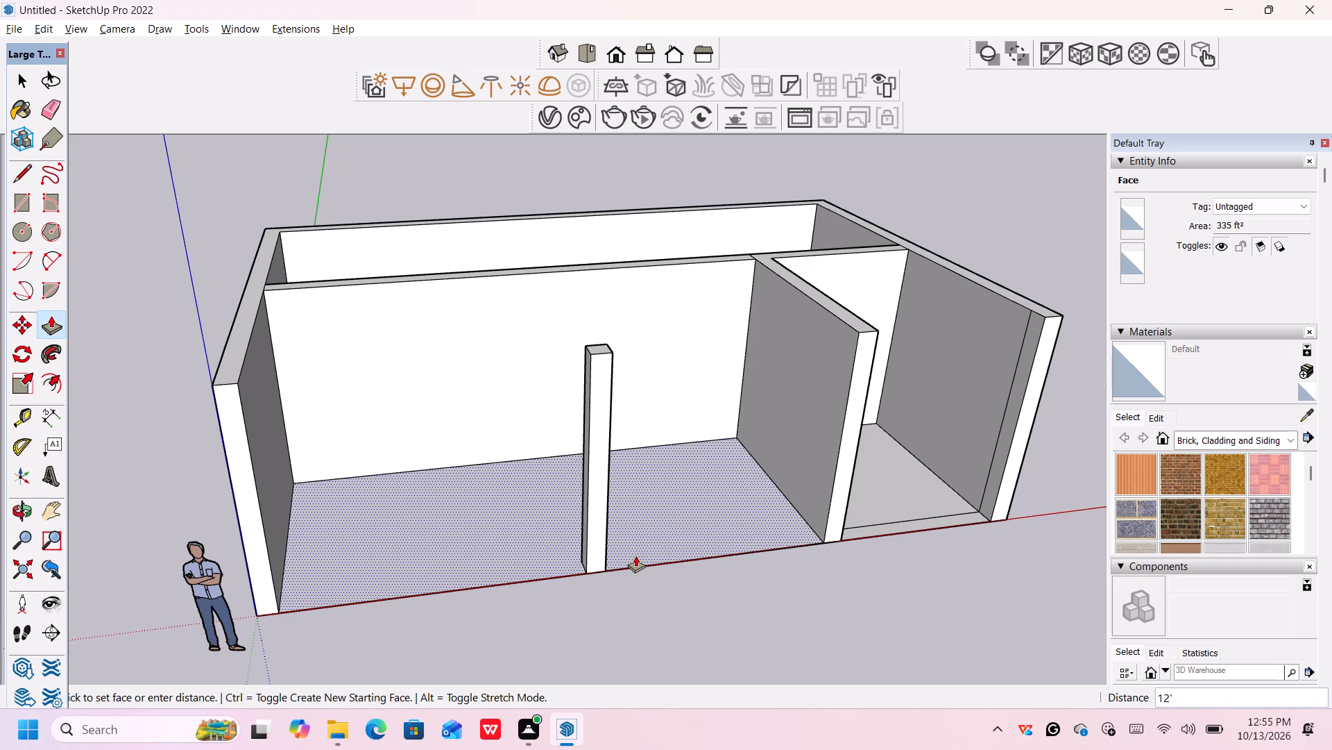
Examine the rooms, wall tops and front column from above.
{"action": "scroll", "coordinate": [638, 556], "scroll_direction": "down", "scroll_amount": 6}
{"action": "middle_click_drag", "start_coordinate": [771, 592], "coordinate": [744, 656]}
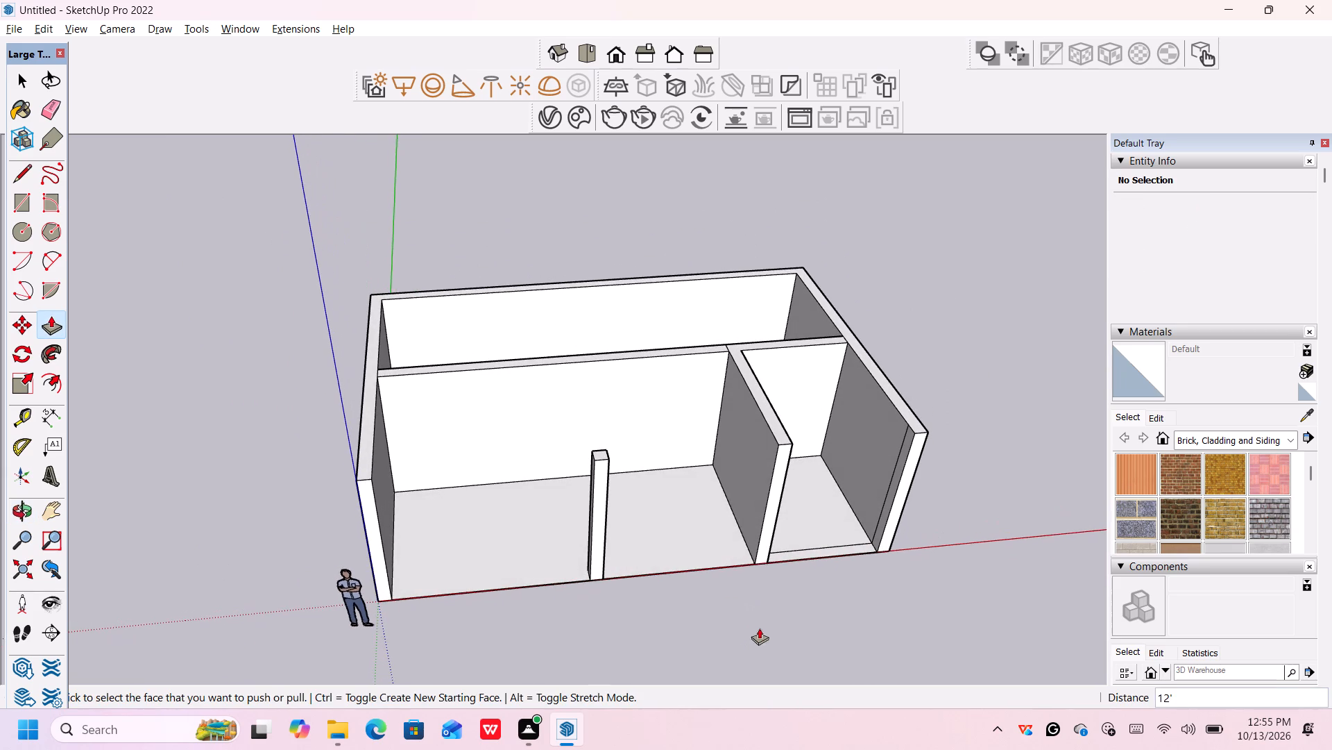
{"action": "middle_click_drag", "start_coordinate": [783, 622], "coordinate": [767, 655]}
{"action": "scroll", "coordinate": [783, 624], "scroll_direction": "down", "scroll_amount": 1}
{"action": "scroll", "coordinate": [767, 653], "scroll_direction": "up", "scroll_amount": 1}
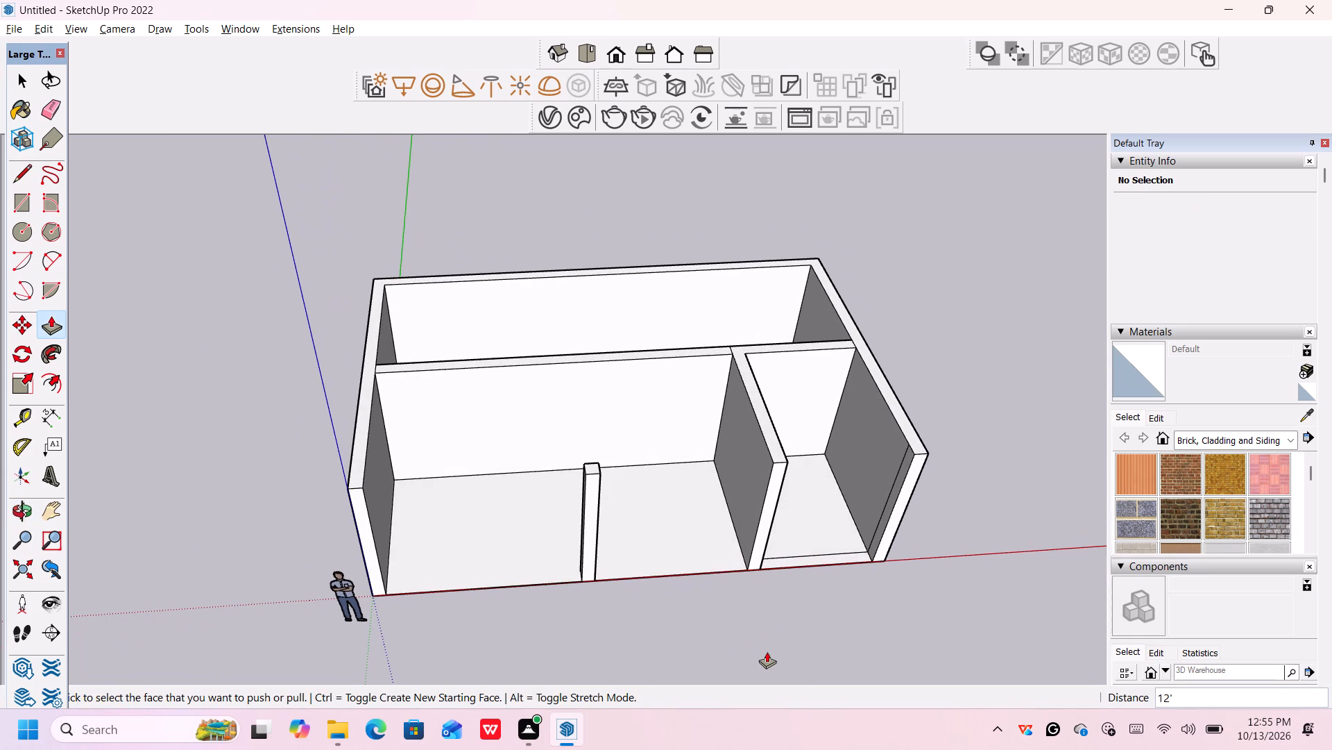
{"action": "key", "text": "space"}
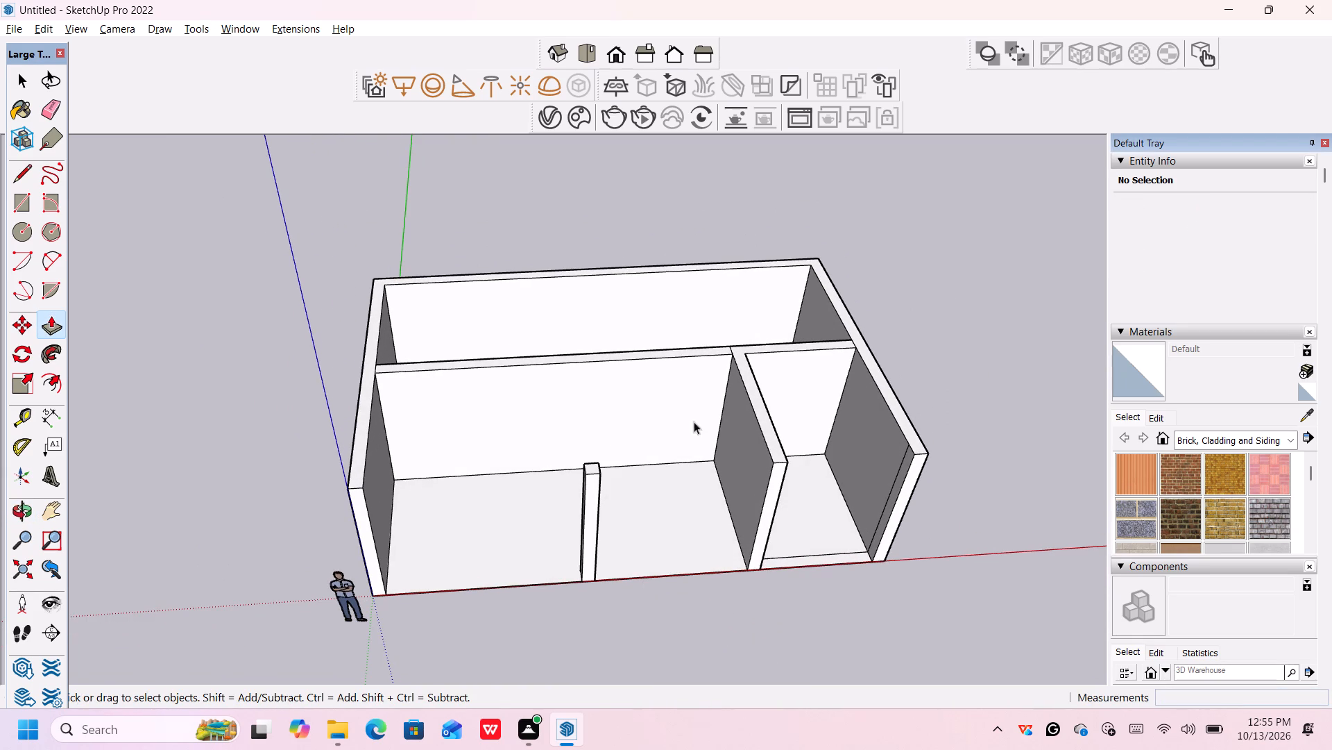
{"action": "middle_click_drag", "start_coordinate": [703, 415], "coordinate": [689, 531]}
{"action": "scroll", "coordinate": [699, 375], "scroll_direction": "up", "scroll_amount": 3}
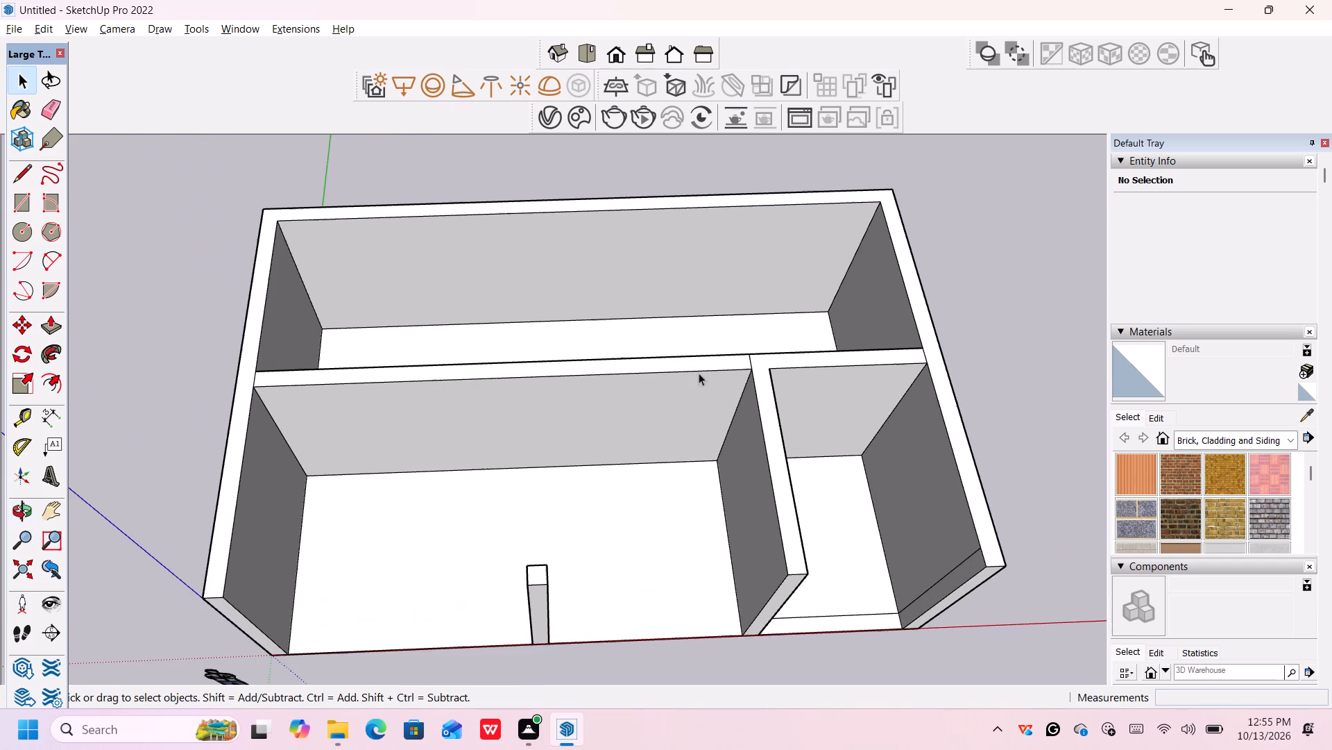
{"action": "scroll", "coordinate": [708, 324], "scroll_direction": "up", "scroll_amount": 1}
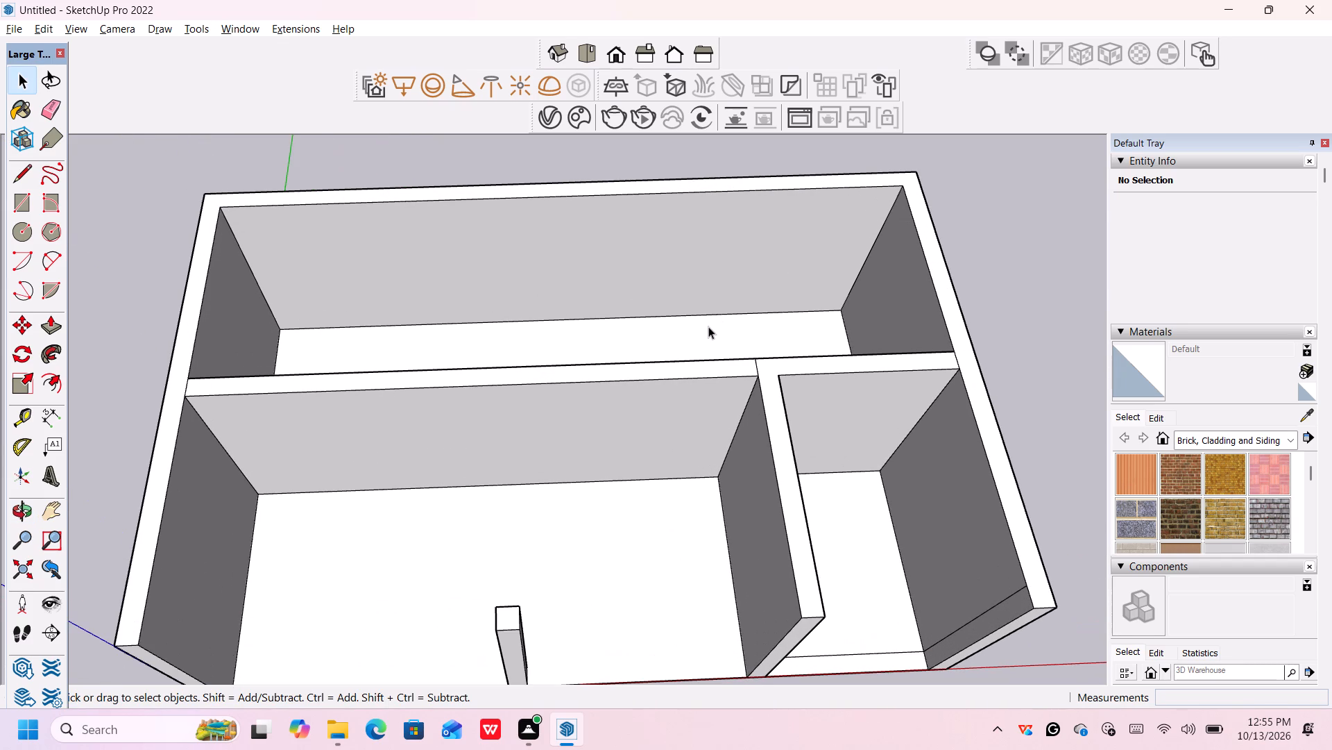
{"action": "scroll", "coordinate": [708, 326], "scroll_direction": "up", "scroll_amount": 1}
{"action": "scroll", "coordinate": [708, 326], "scroll_direction": "down", "scroll_amount": 5}
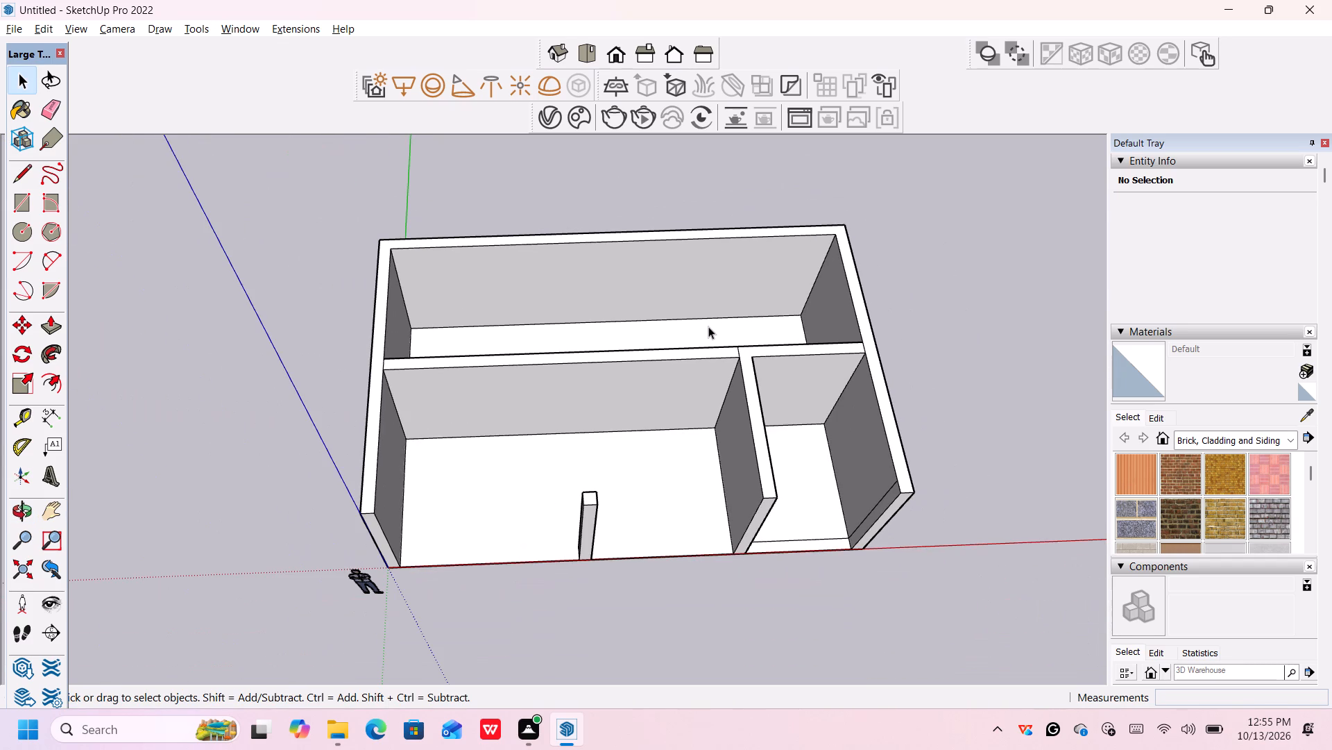
{"action": "scroll", "coordinate": [708, 326], "scroll_direction": "up", "scroll_amount": 1}
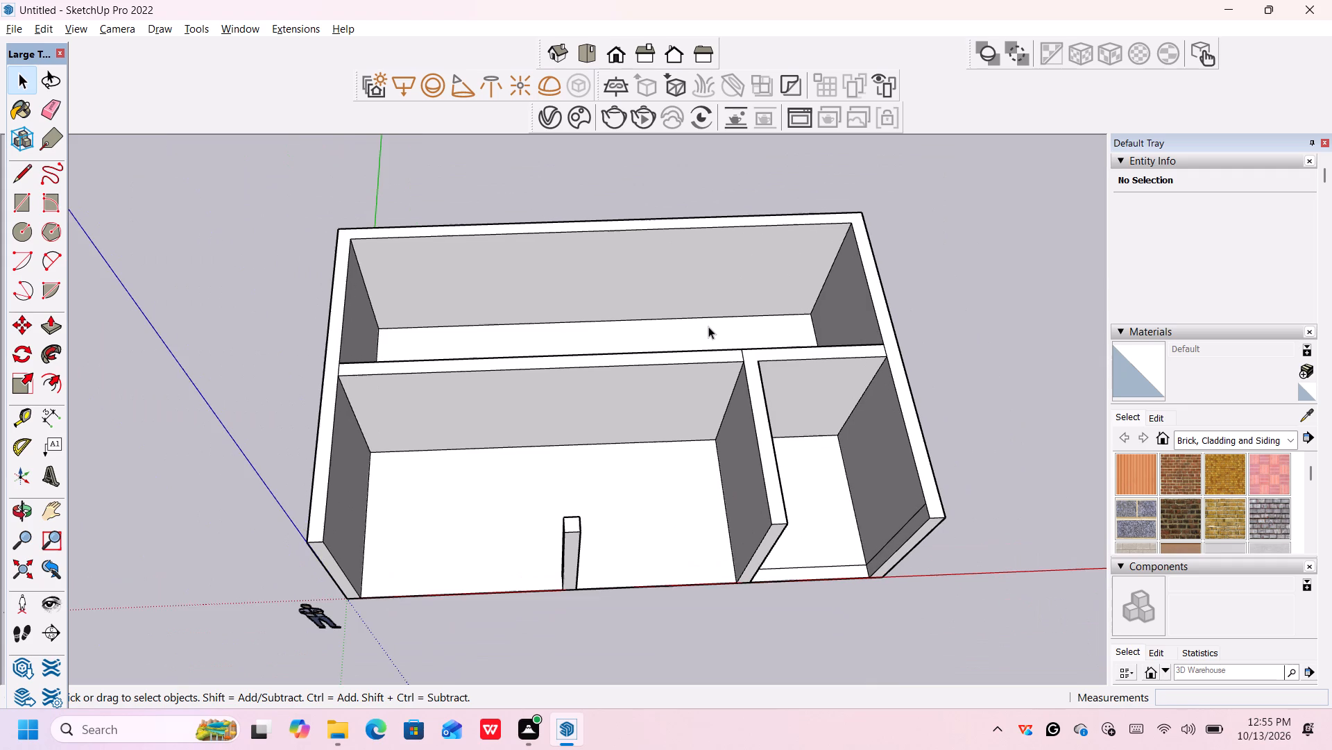
{"action": "scroll", "coordinate": [708, 326], "scroll_direction": "up", "scroll_amount": 1}
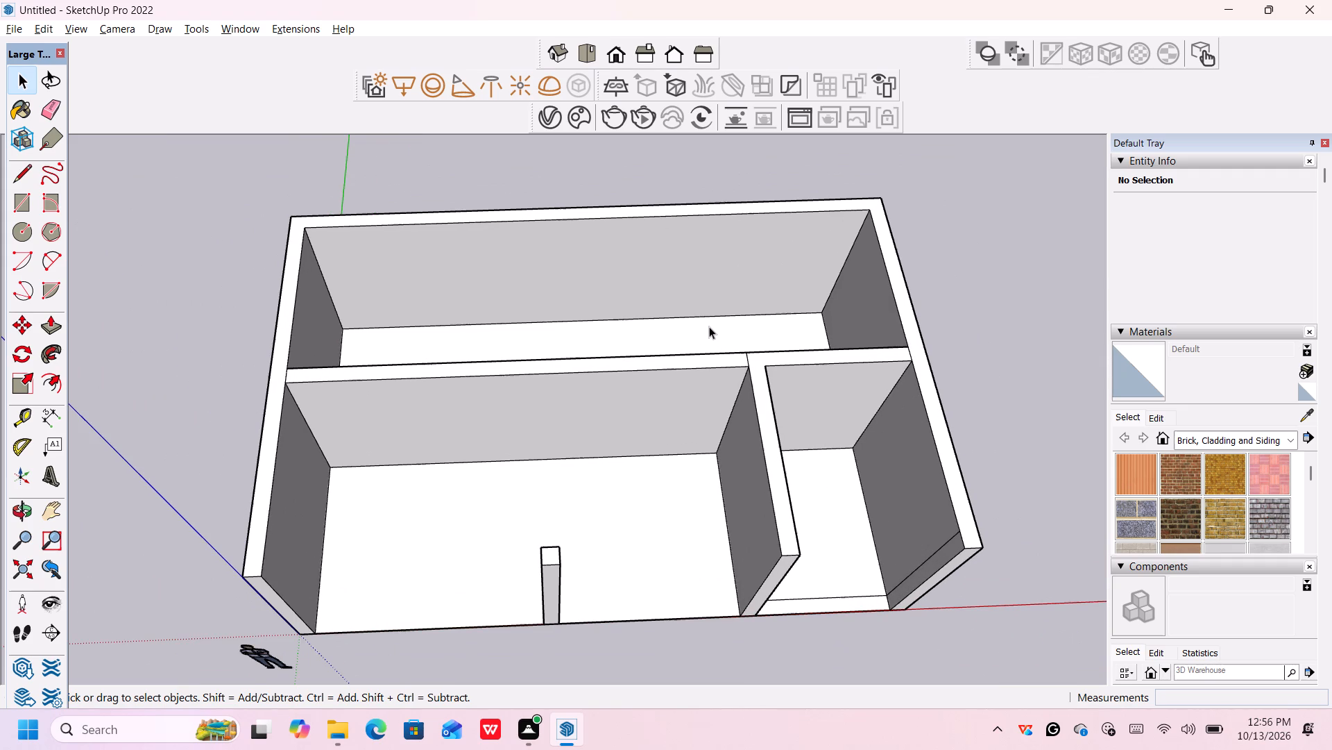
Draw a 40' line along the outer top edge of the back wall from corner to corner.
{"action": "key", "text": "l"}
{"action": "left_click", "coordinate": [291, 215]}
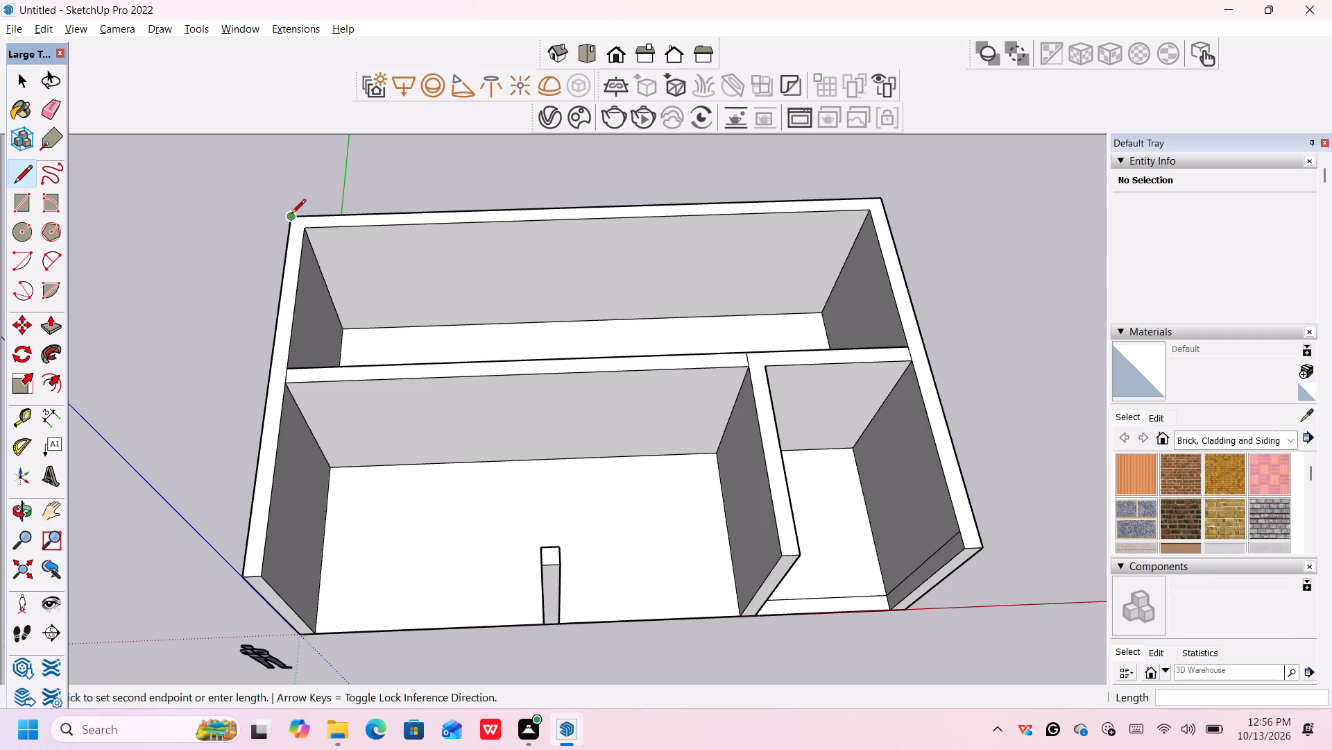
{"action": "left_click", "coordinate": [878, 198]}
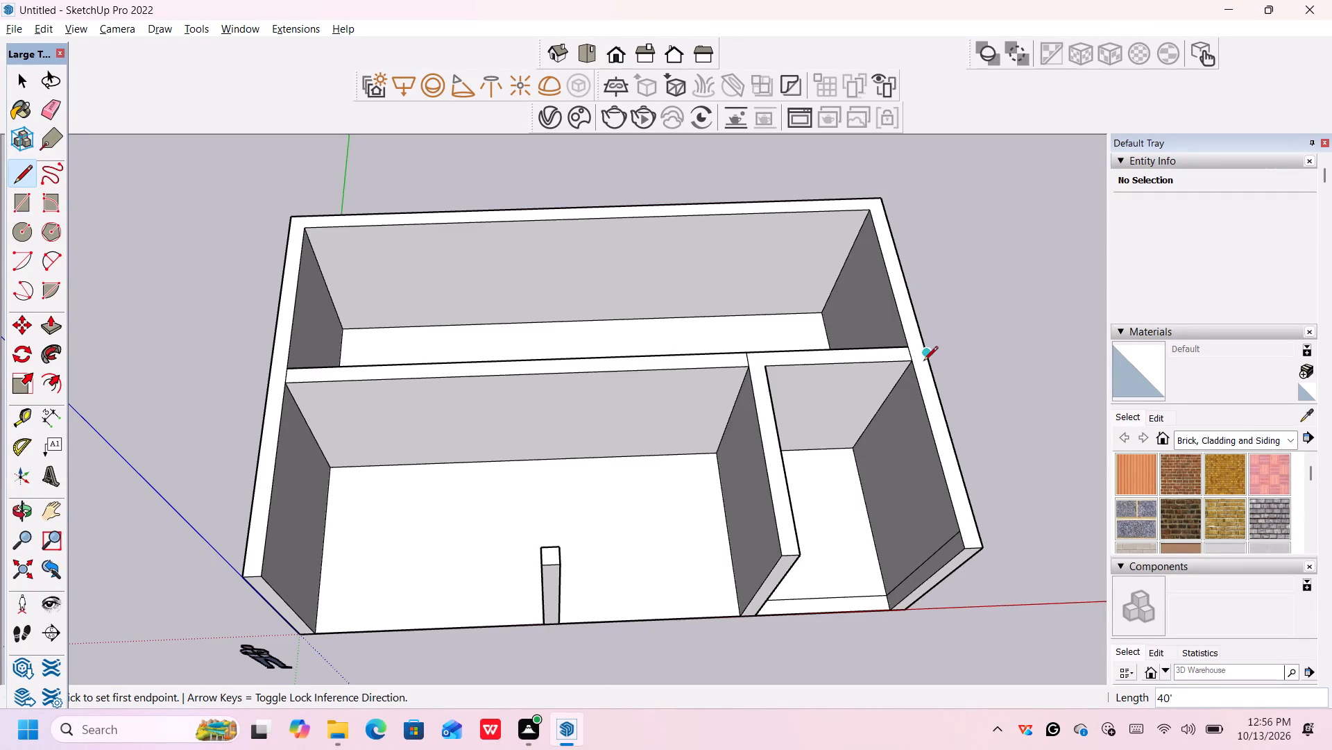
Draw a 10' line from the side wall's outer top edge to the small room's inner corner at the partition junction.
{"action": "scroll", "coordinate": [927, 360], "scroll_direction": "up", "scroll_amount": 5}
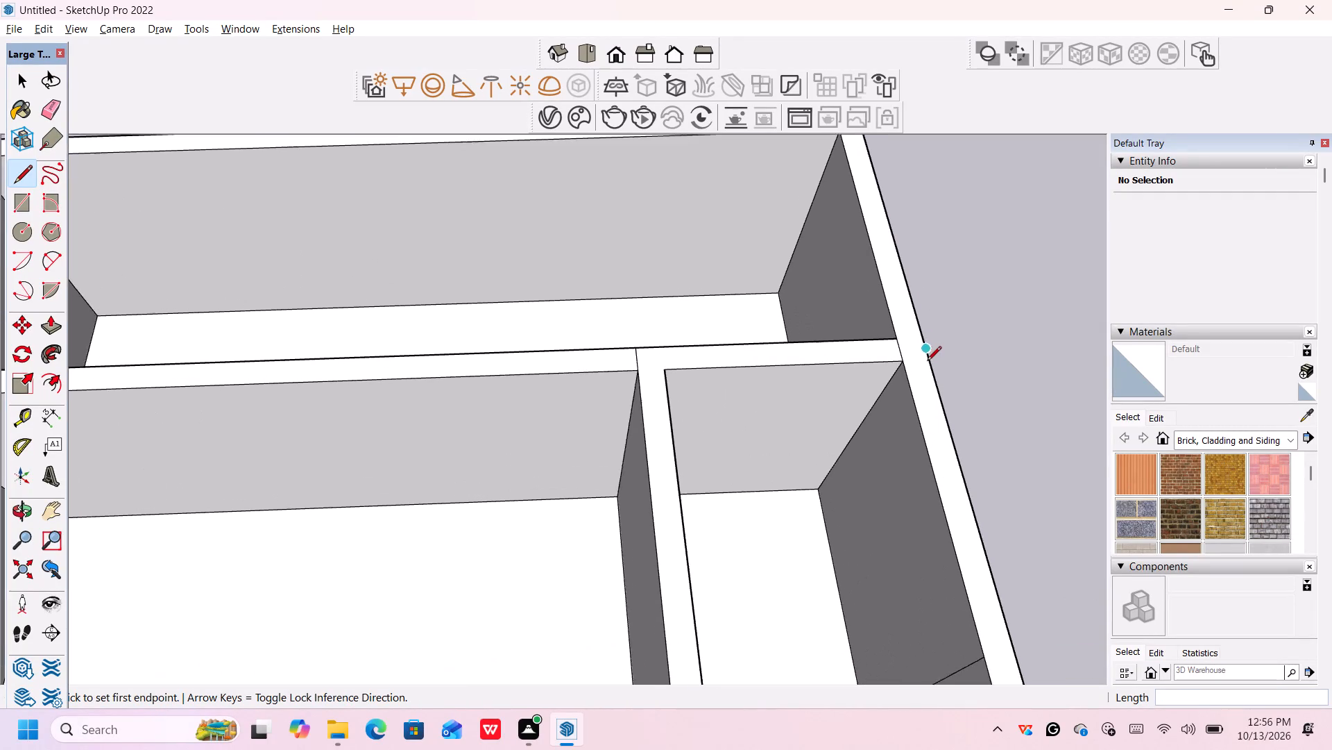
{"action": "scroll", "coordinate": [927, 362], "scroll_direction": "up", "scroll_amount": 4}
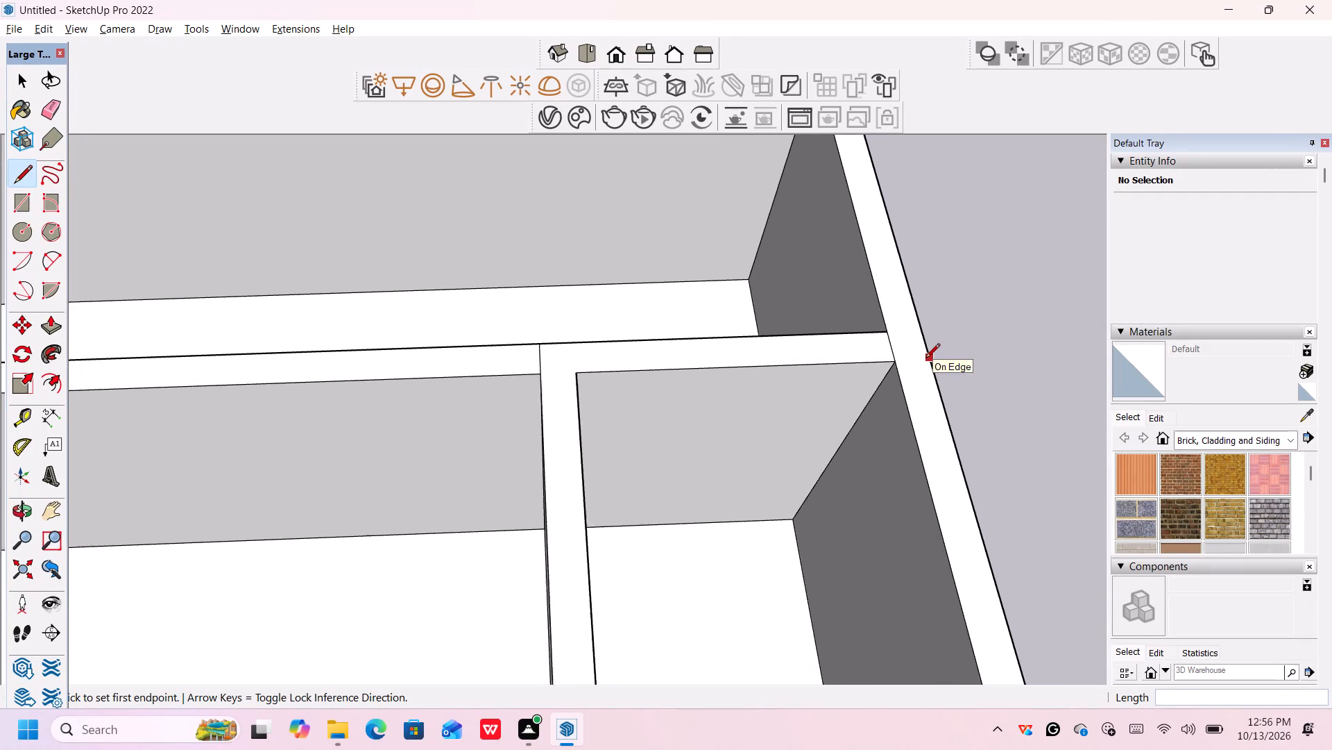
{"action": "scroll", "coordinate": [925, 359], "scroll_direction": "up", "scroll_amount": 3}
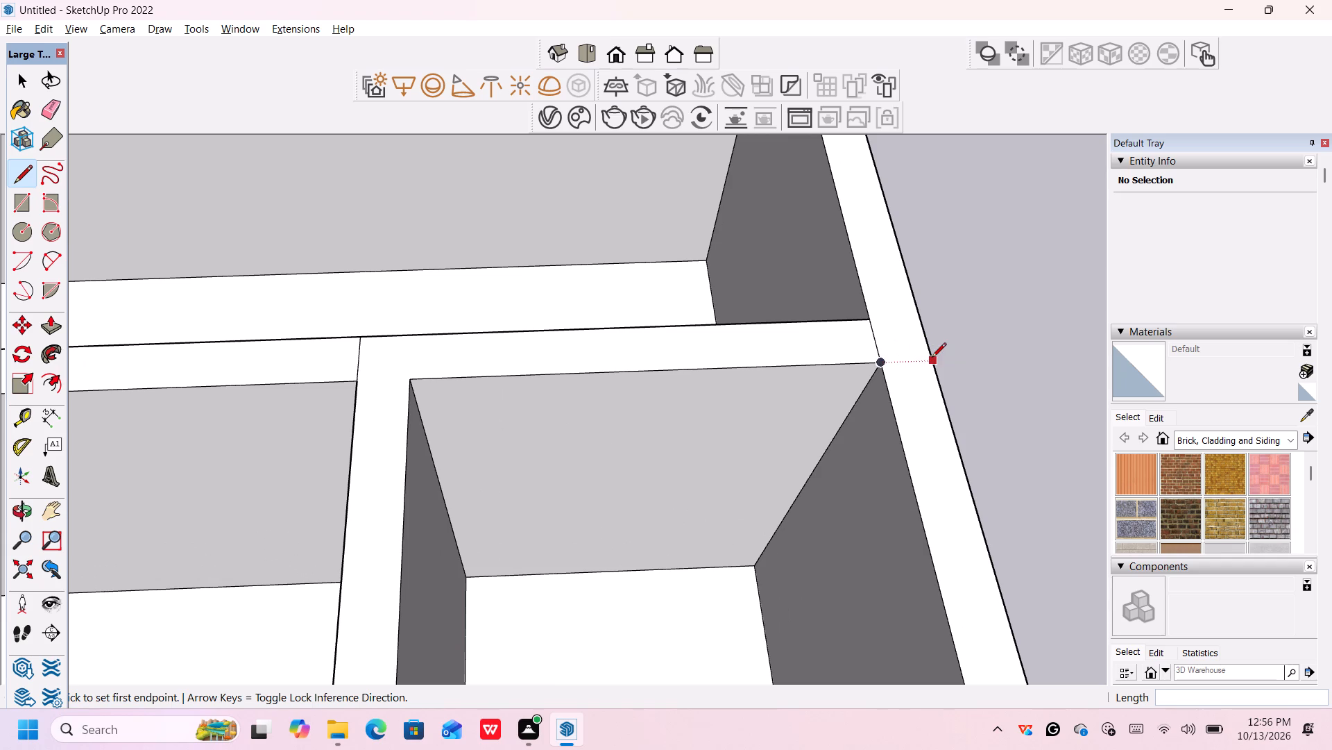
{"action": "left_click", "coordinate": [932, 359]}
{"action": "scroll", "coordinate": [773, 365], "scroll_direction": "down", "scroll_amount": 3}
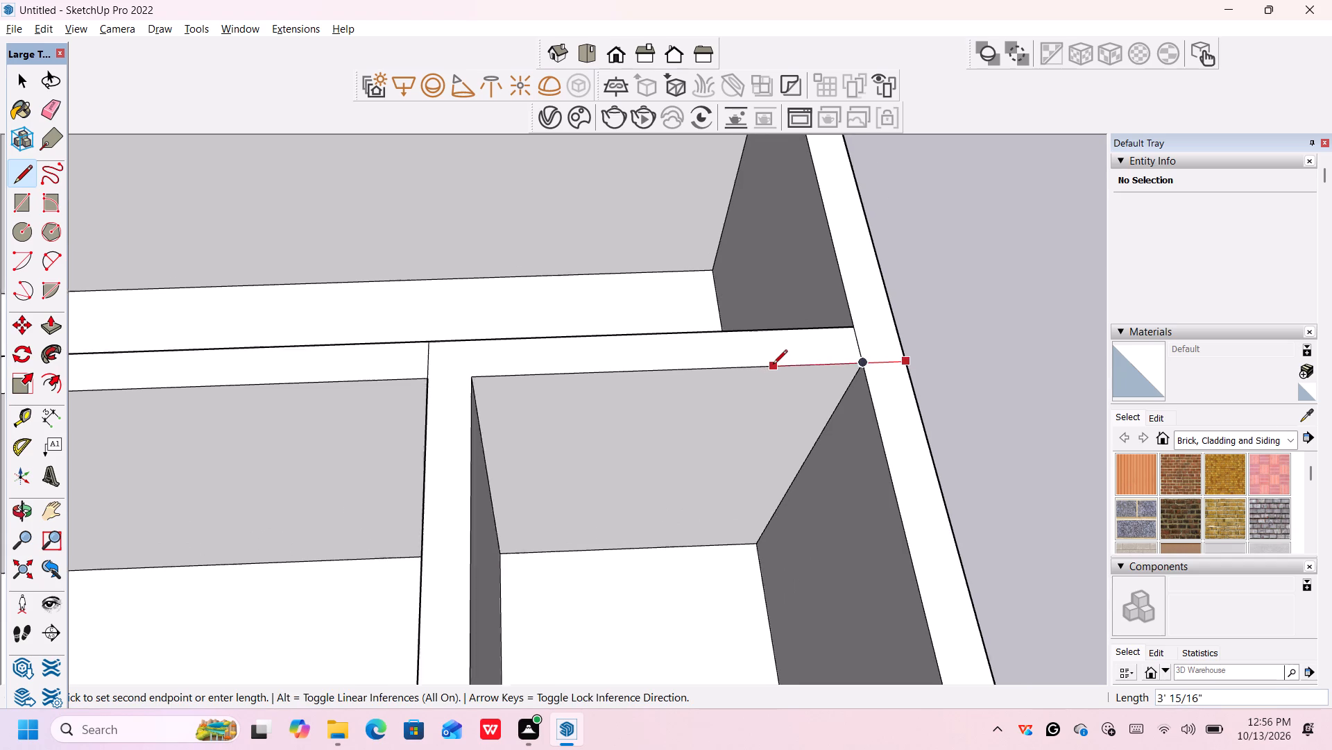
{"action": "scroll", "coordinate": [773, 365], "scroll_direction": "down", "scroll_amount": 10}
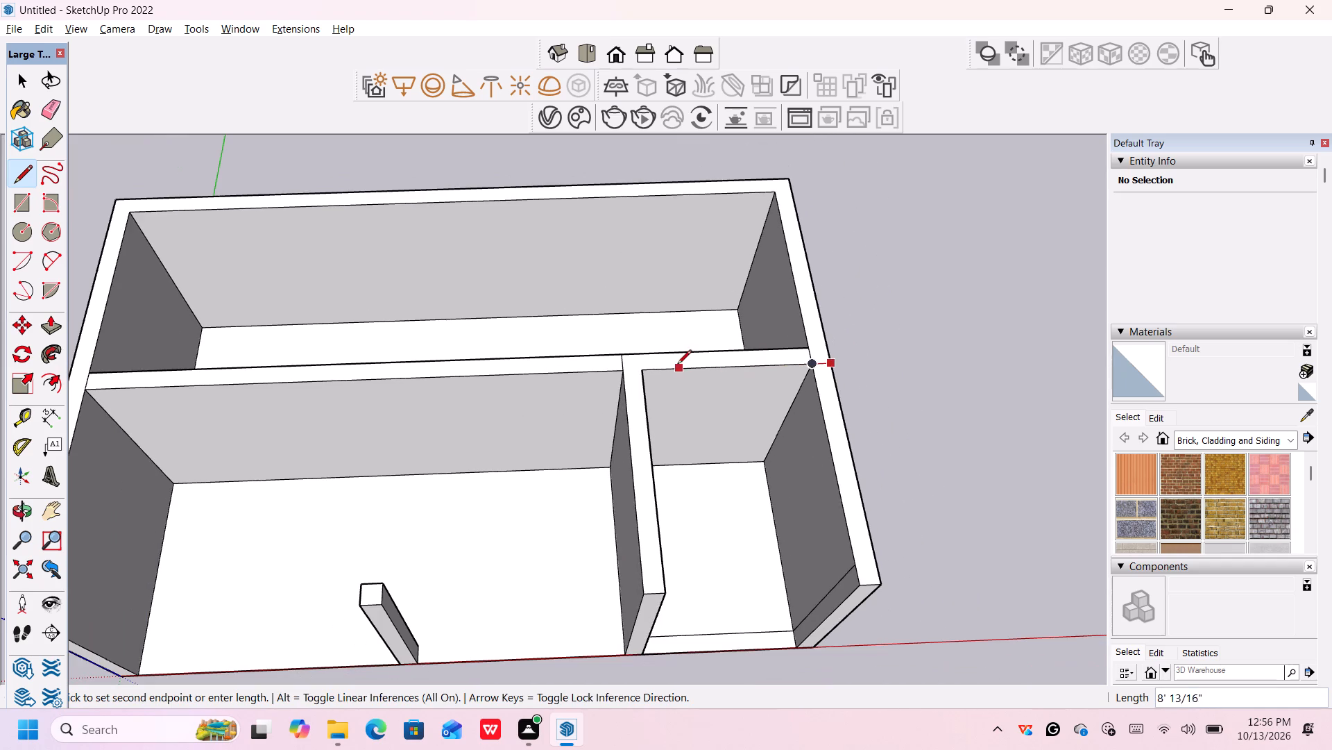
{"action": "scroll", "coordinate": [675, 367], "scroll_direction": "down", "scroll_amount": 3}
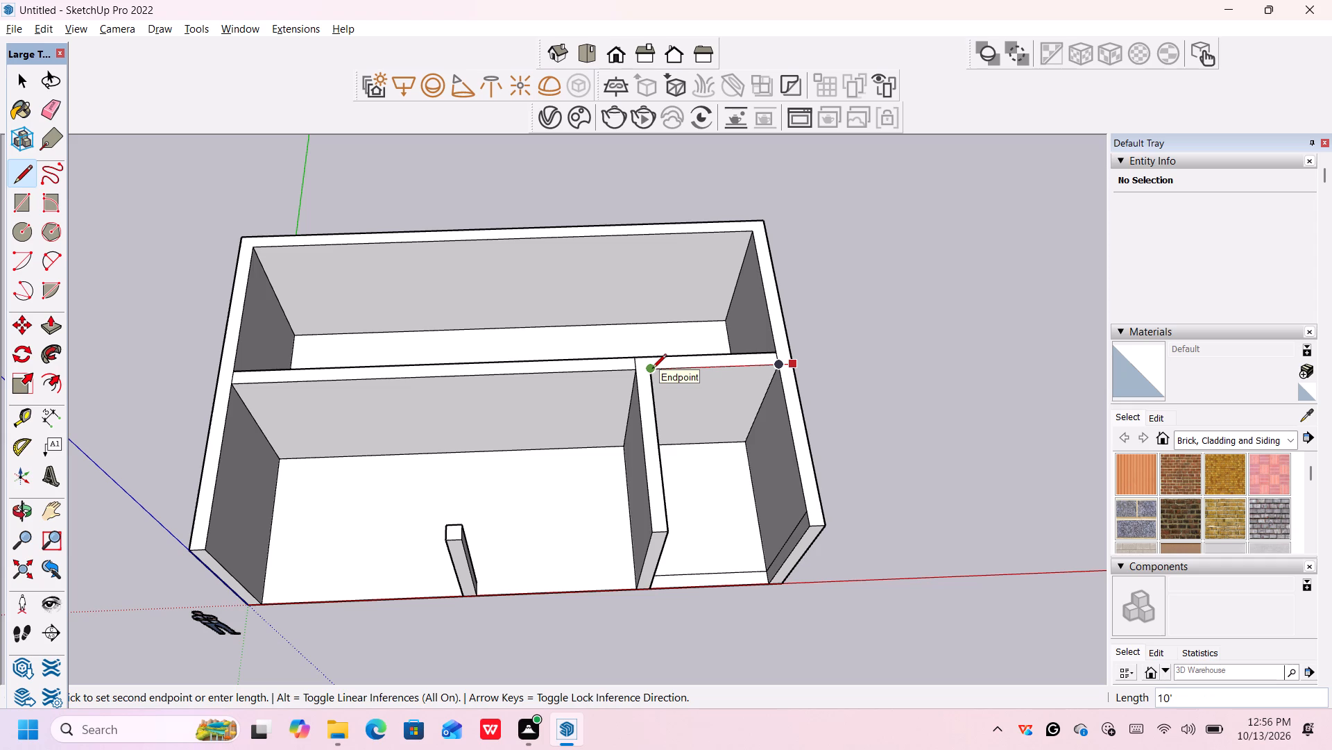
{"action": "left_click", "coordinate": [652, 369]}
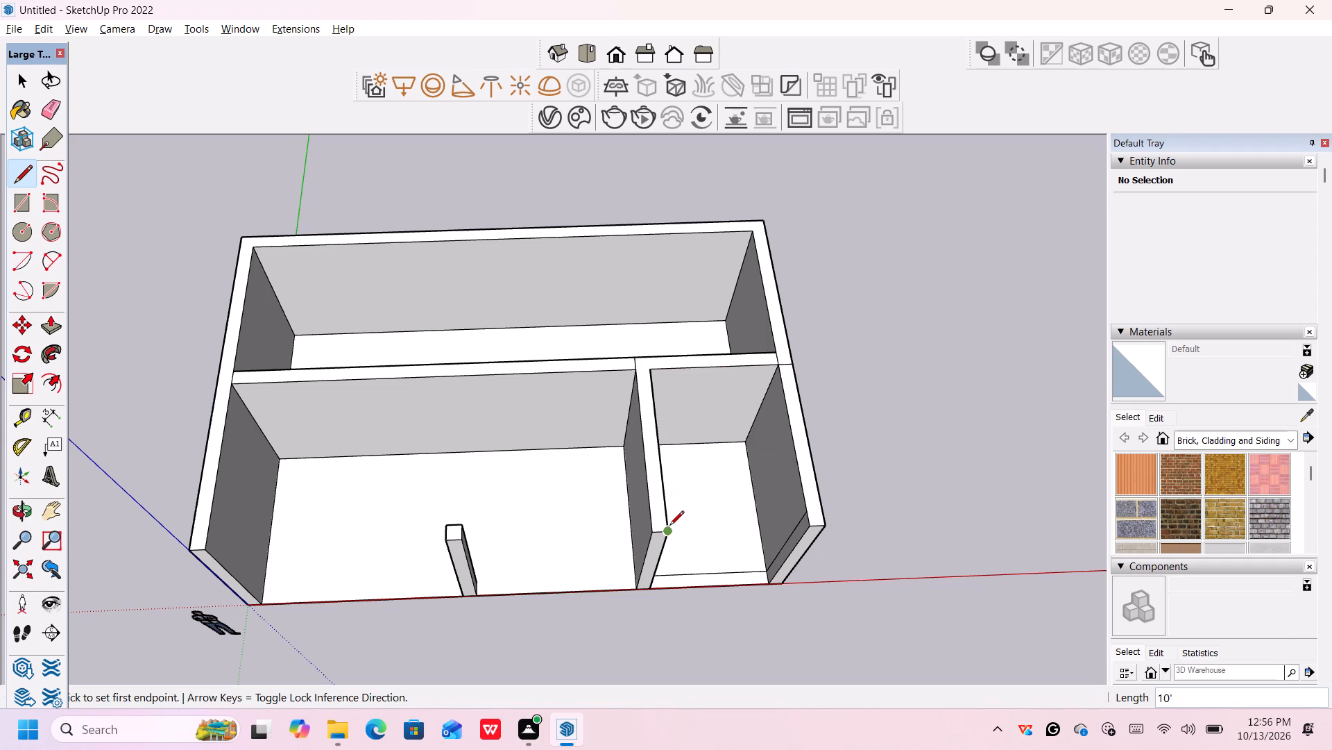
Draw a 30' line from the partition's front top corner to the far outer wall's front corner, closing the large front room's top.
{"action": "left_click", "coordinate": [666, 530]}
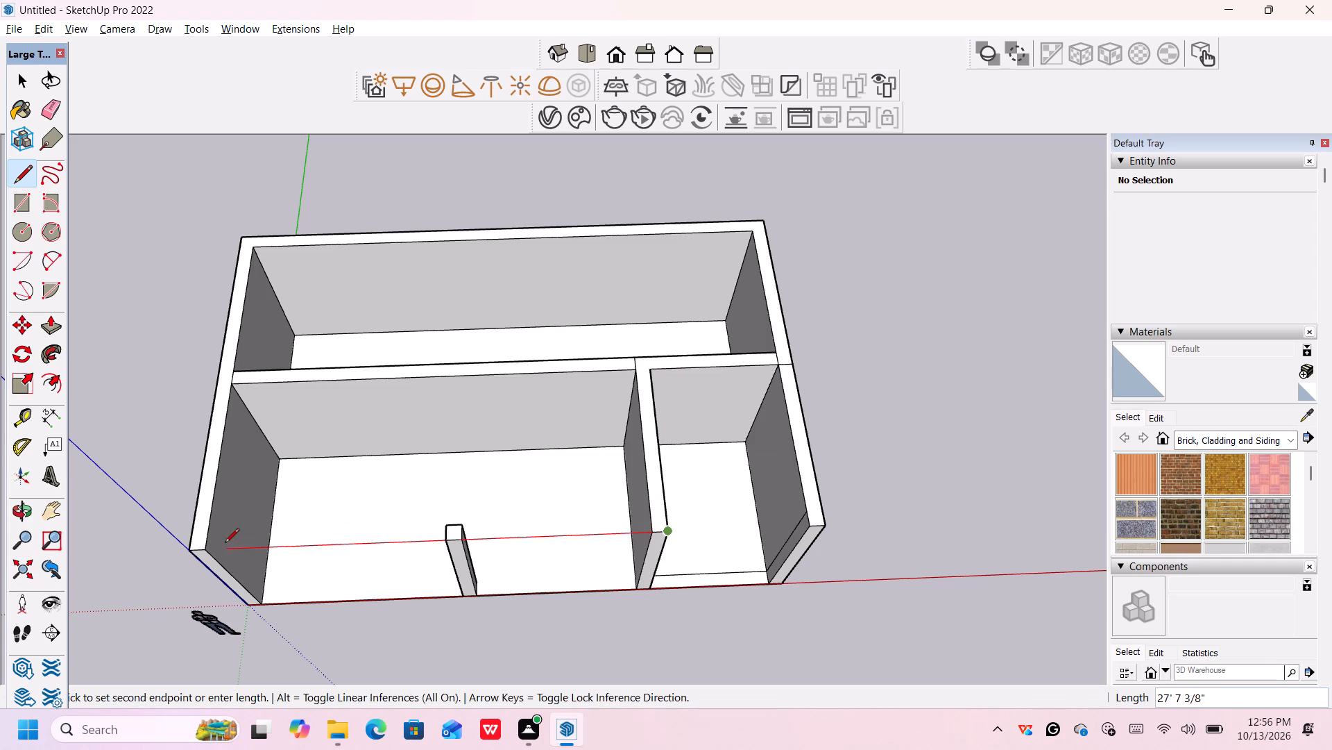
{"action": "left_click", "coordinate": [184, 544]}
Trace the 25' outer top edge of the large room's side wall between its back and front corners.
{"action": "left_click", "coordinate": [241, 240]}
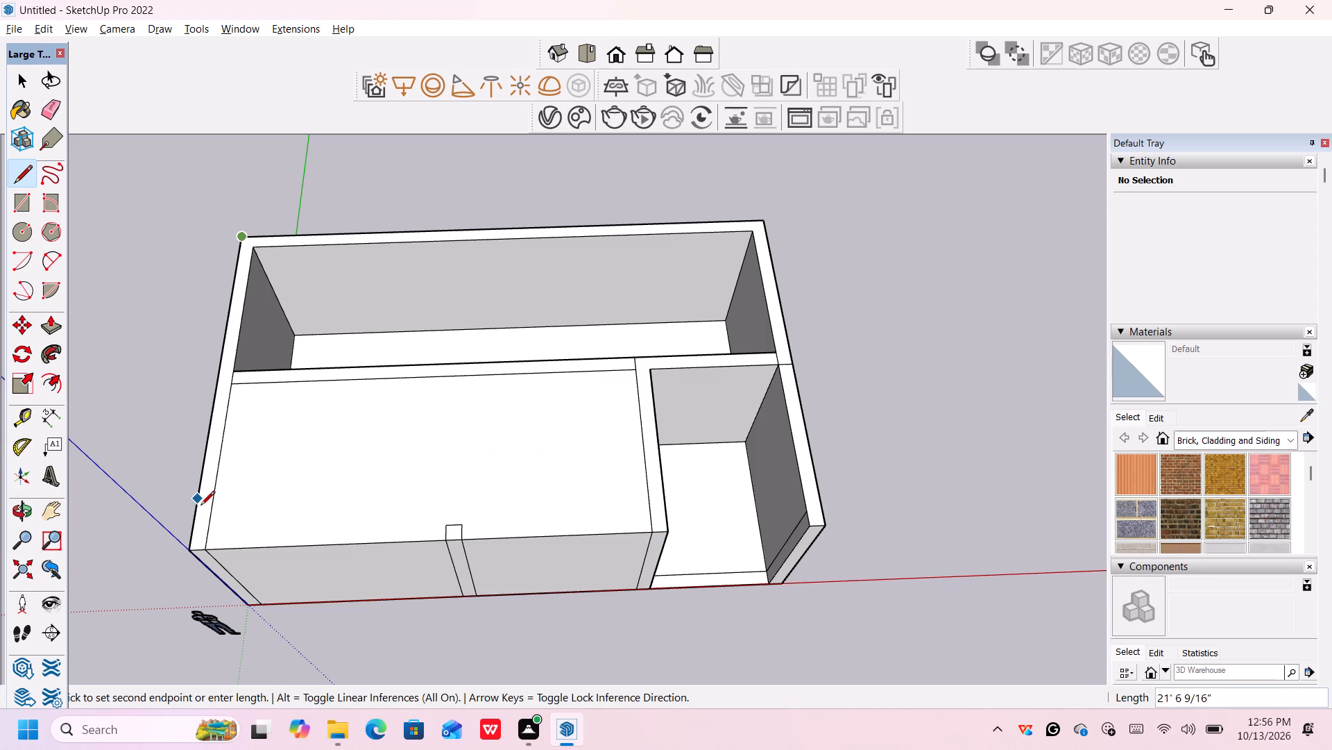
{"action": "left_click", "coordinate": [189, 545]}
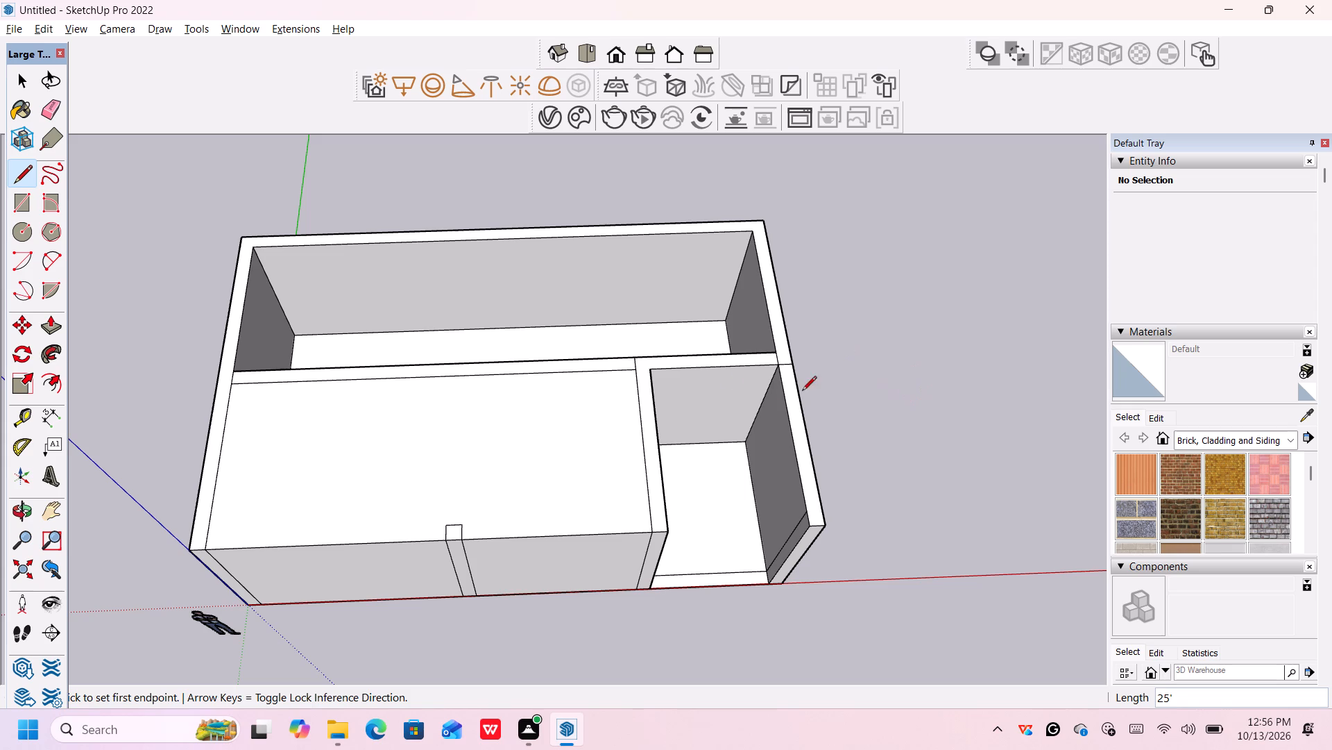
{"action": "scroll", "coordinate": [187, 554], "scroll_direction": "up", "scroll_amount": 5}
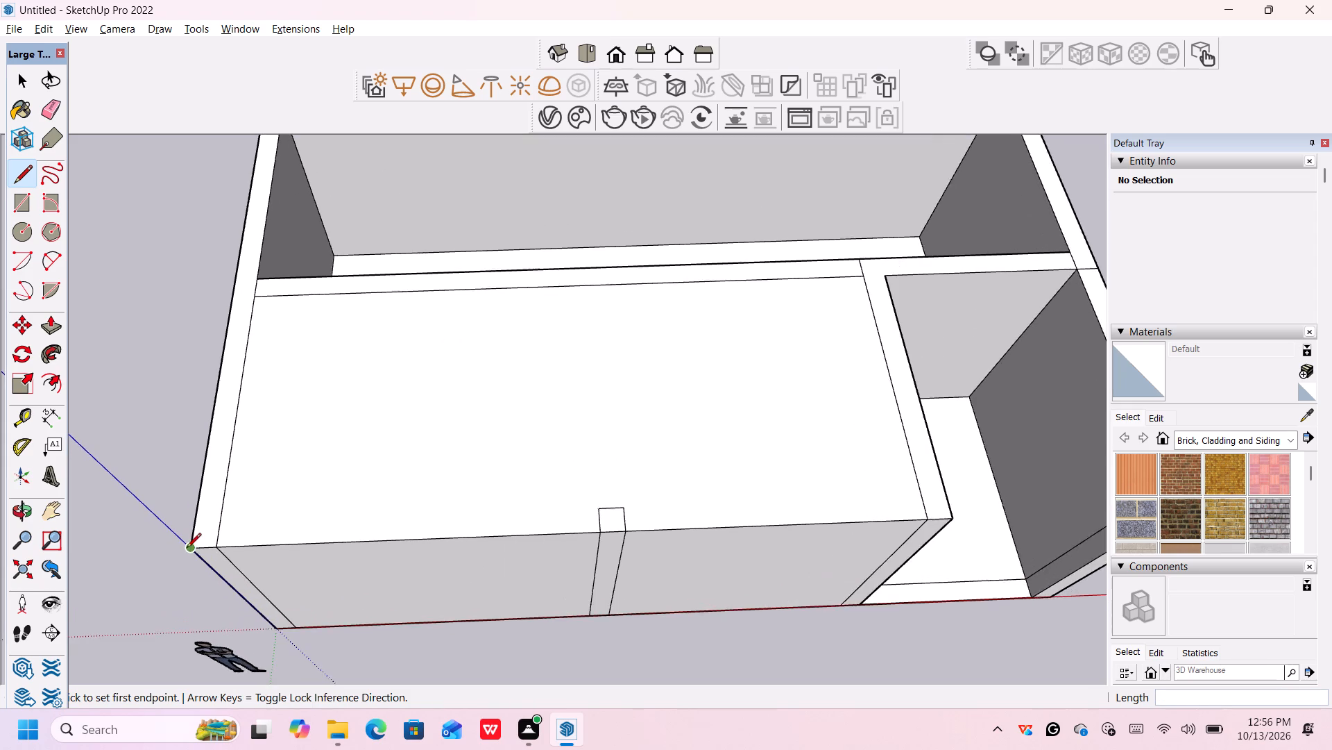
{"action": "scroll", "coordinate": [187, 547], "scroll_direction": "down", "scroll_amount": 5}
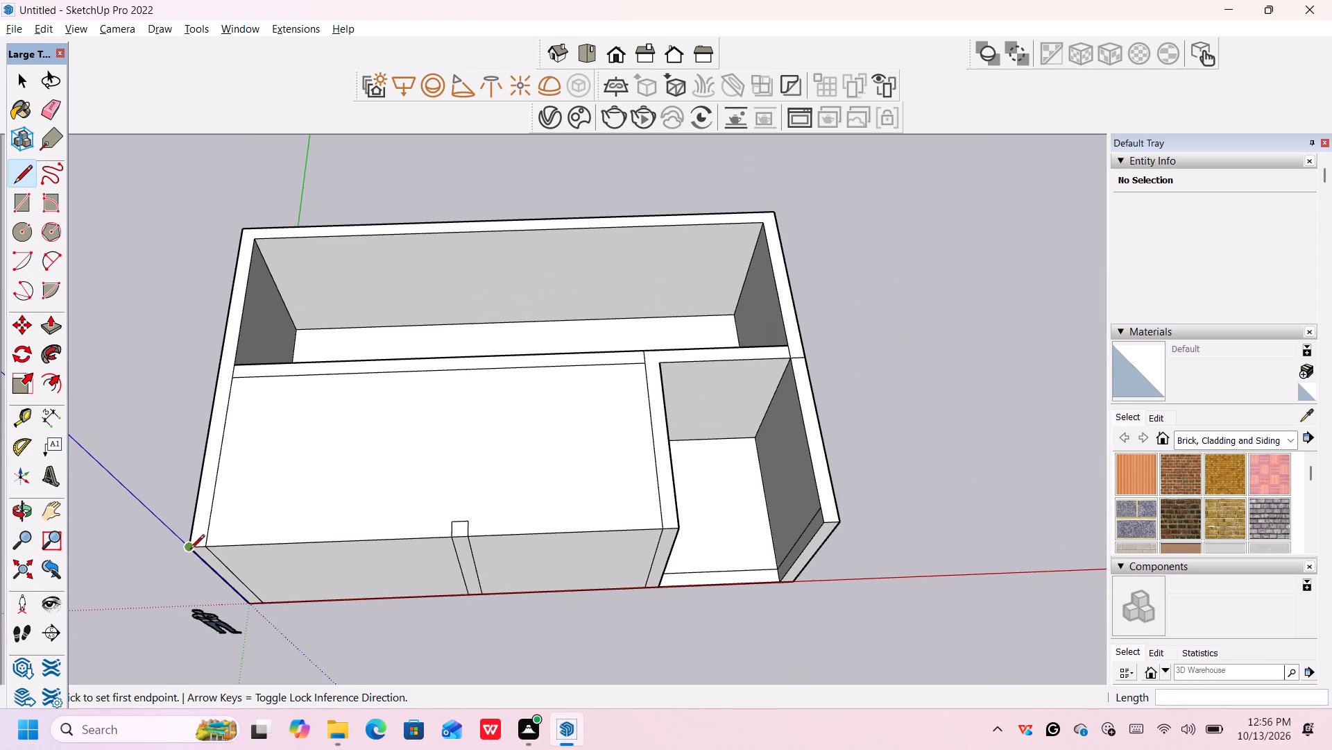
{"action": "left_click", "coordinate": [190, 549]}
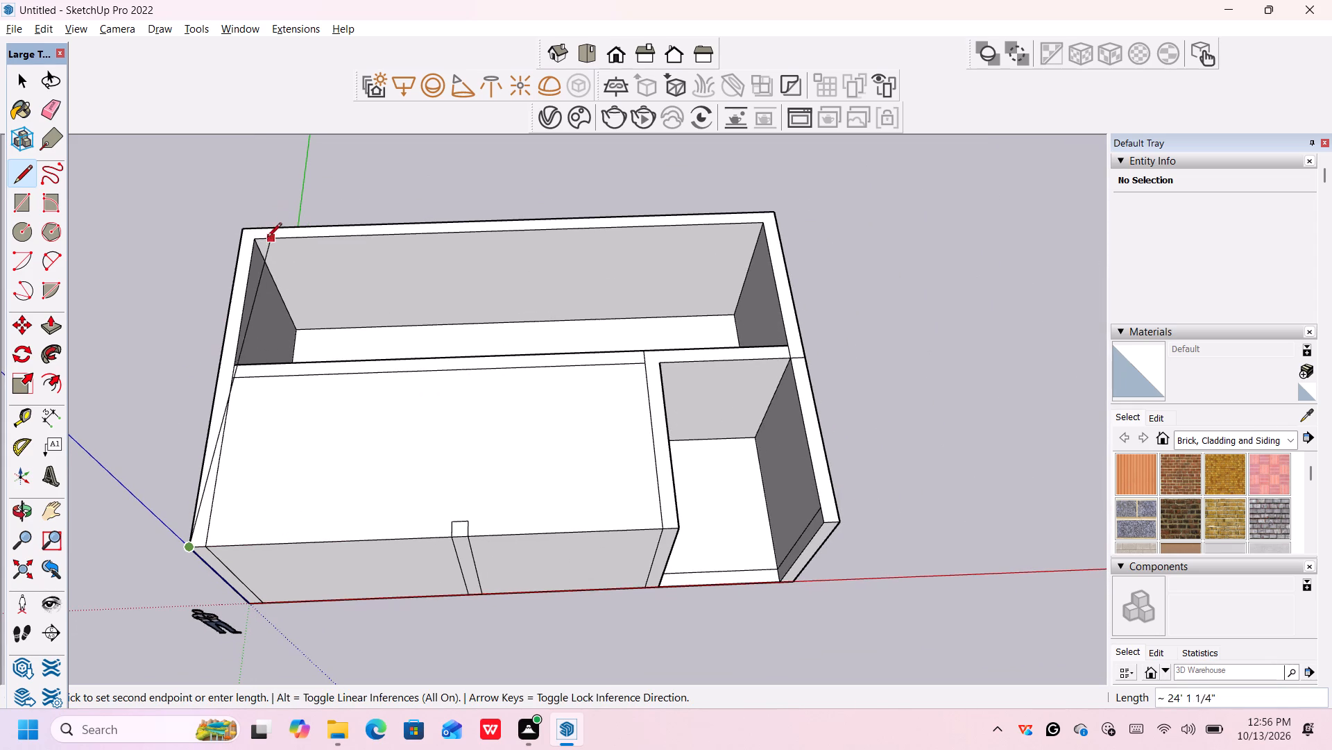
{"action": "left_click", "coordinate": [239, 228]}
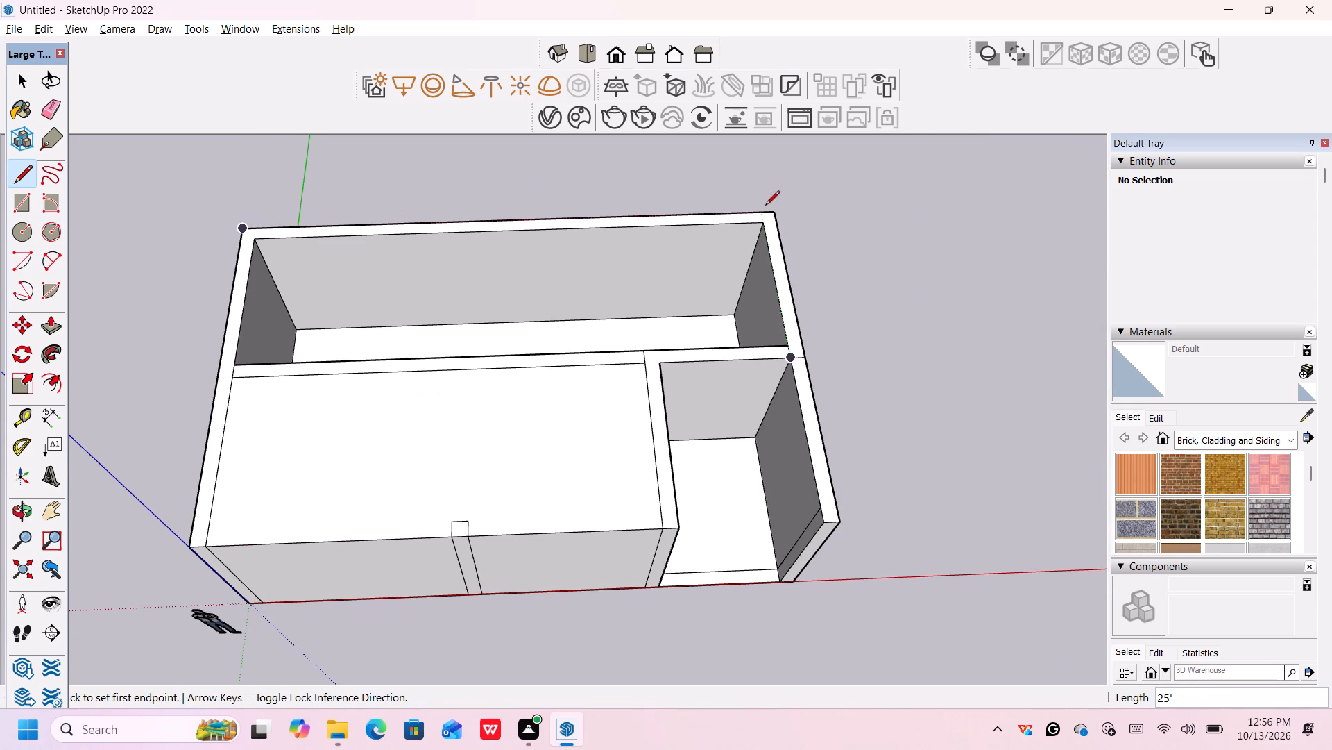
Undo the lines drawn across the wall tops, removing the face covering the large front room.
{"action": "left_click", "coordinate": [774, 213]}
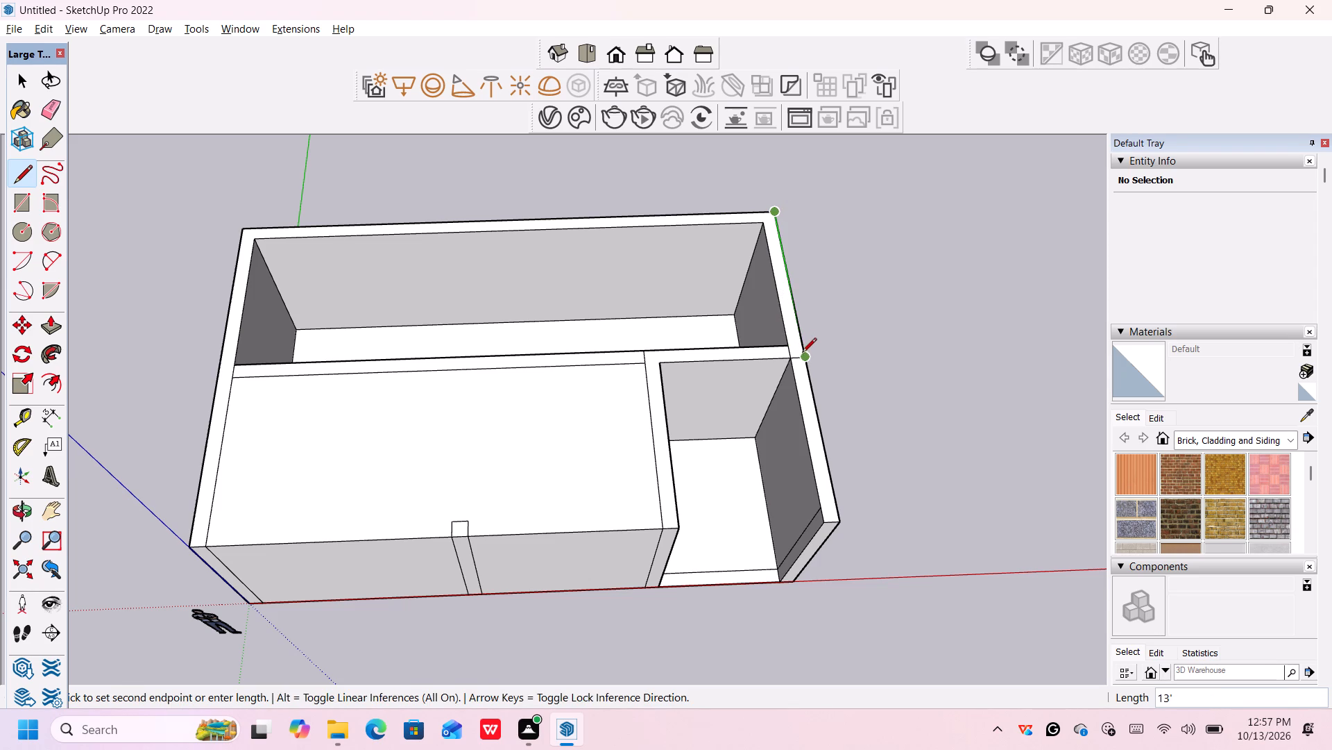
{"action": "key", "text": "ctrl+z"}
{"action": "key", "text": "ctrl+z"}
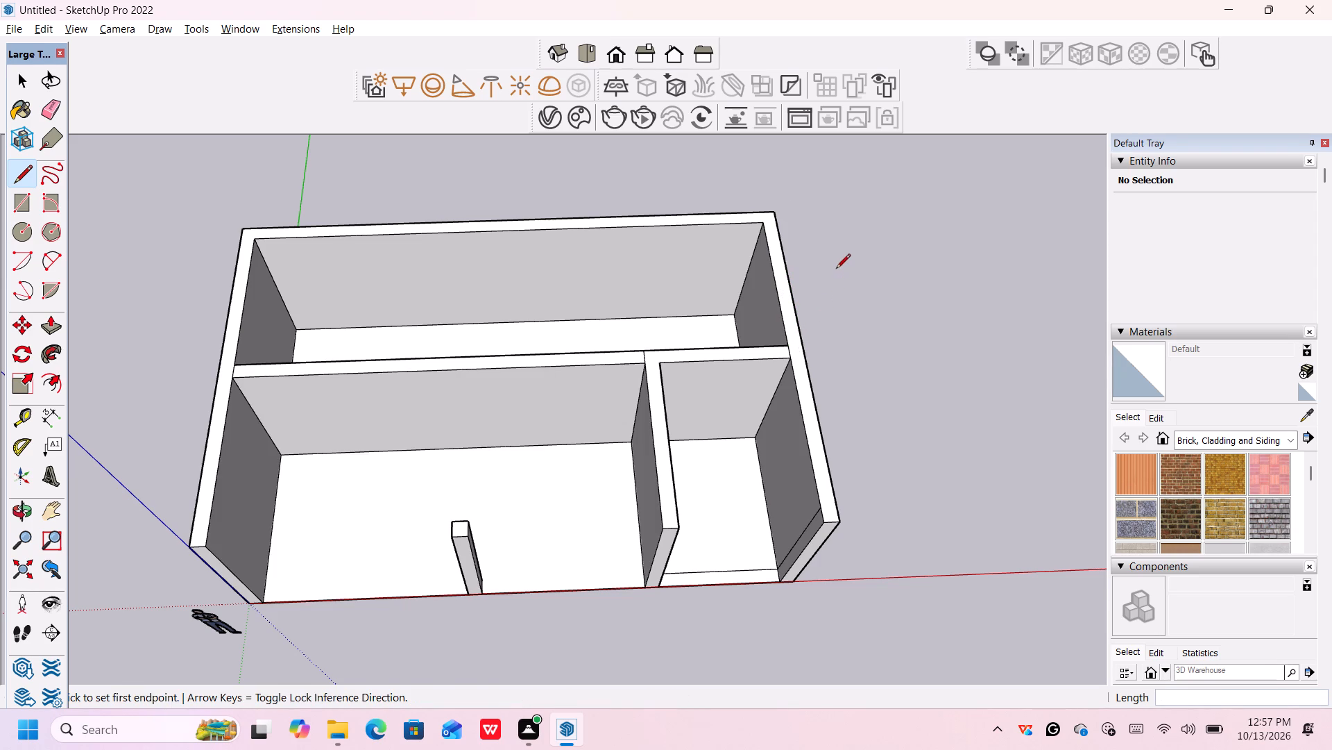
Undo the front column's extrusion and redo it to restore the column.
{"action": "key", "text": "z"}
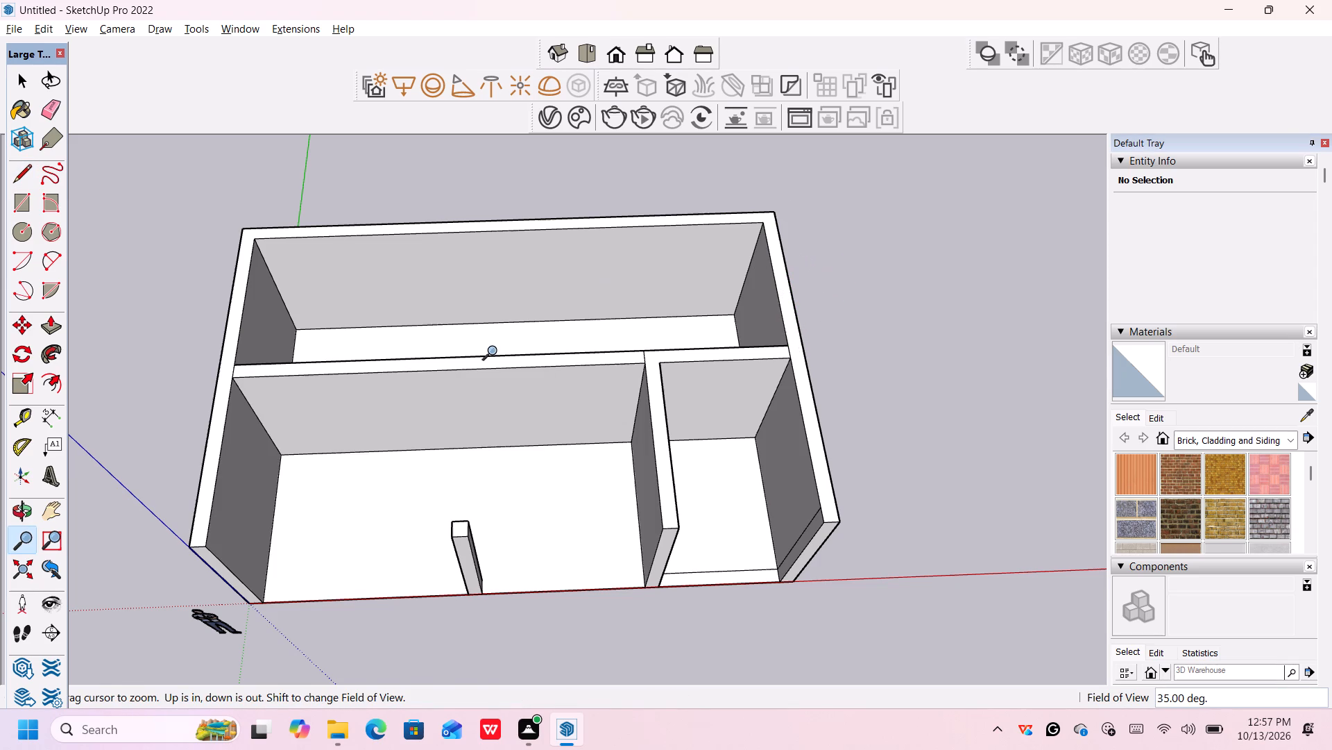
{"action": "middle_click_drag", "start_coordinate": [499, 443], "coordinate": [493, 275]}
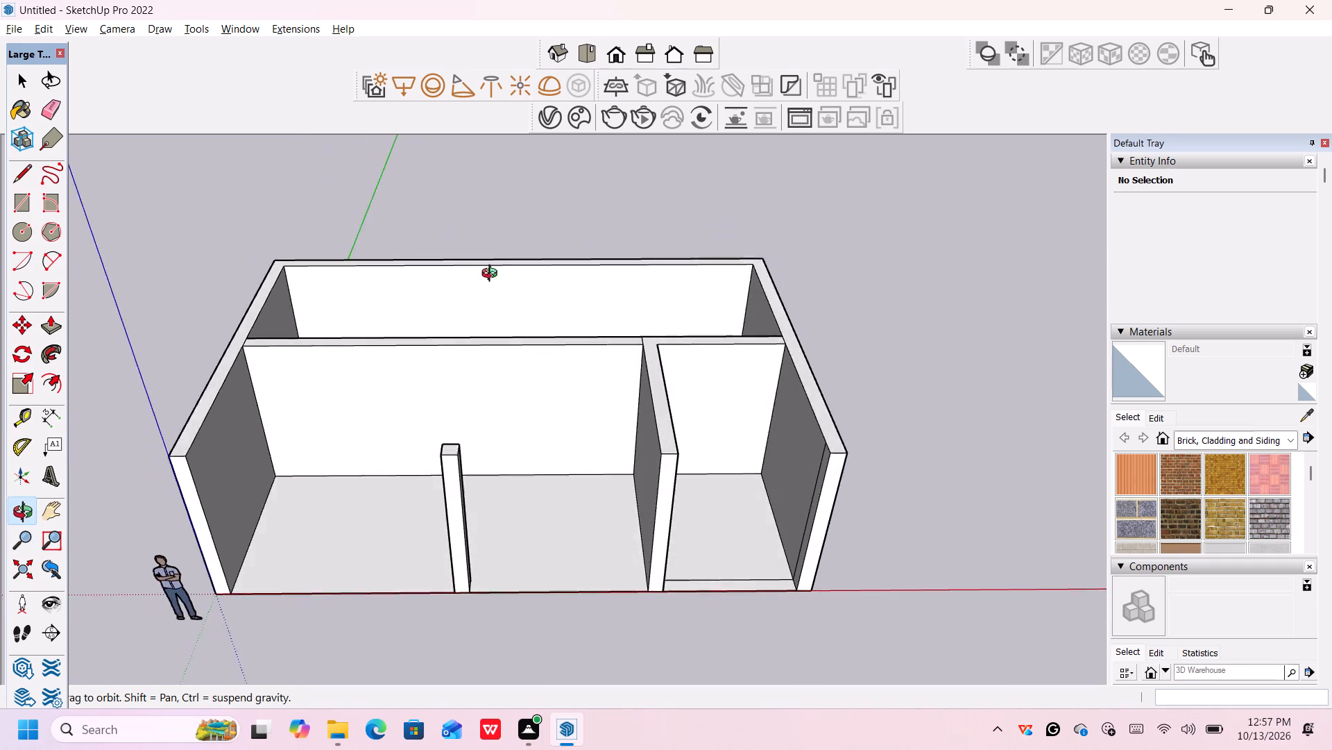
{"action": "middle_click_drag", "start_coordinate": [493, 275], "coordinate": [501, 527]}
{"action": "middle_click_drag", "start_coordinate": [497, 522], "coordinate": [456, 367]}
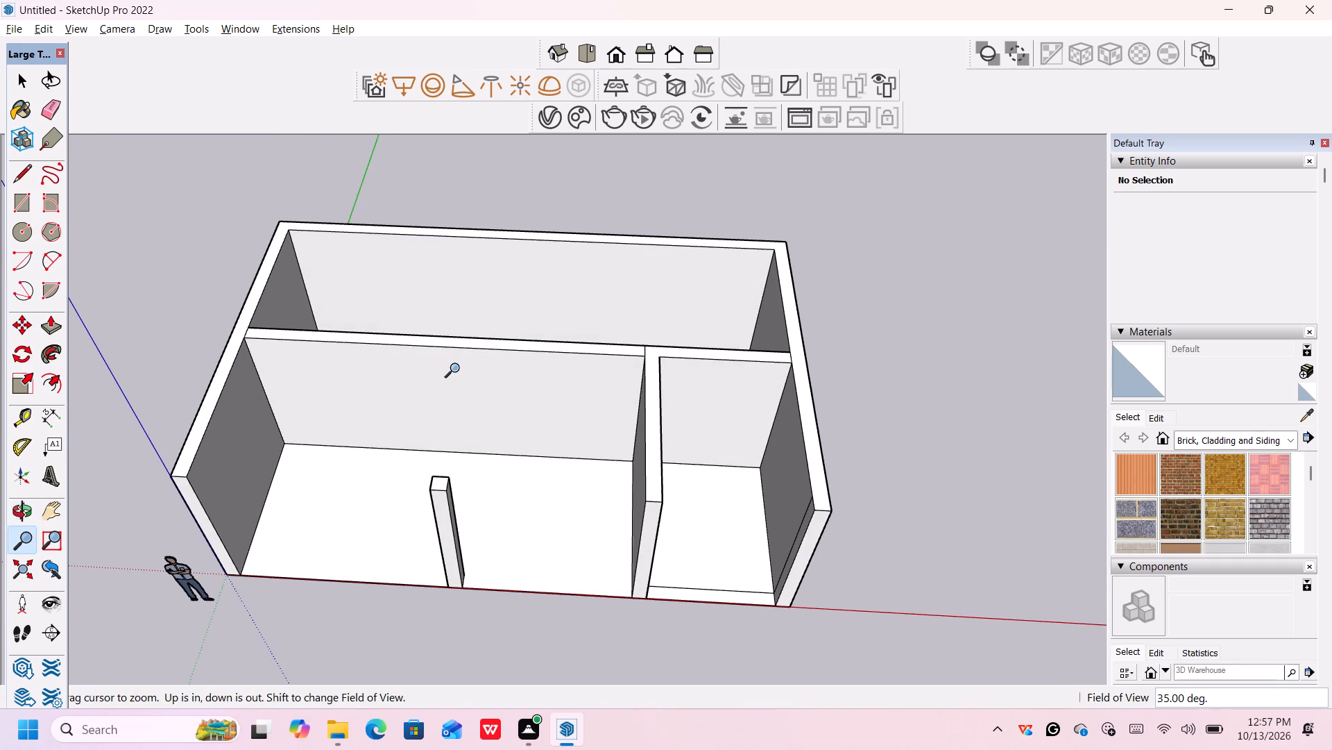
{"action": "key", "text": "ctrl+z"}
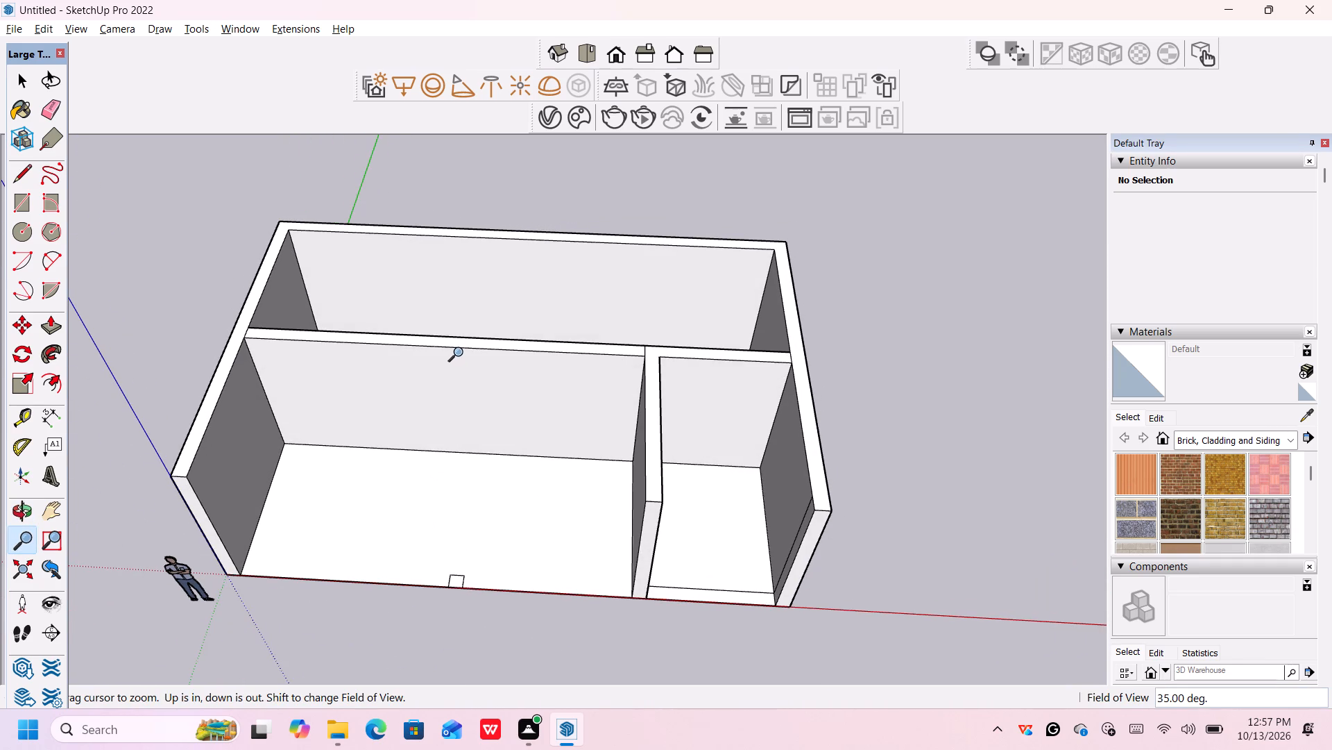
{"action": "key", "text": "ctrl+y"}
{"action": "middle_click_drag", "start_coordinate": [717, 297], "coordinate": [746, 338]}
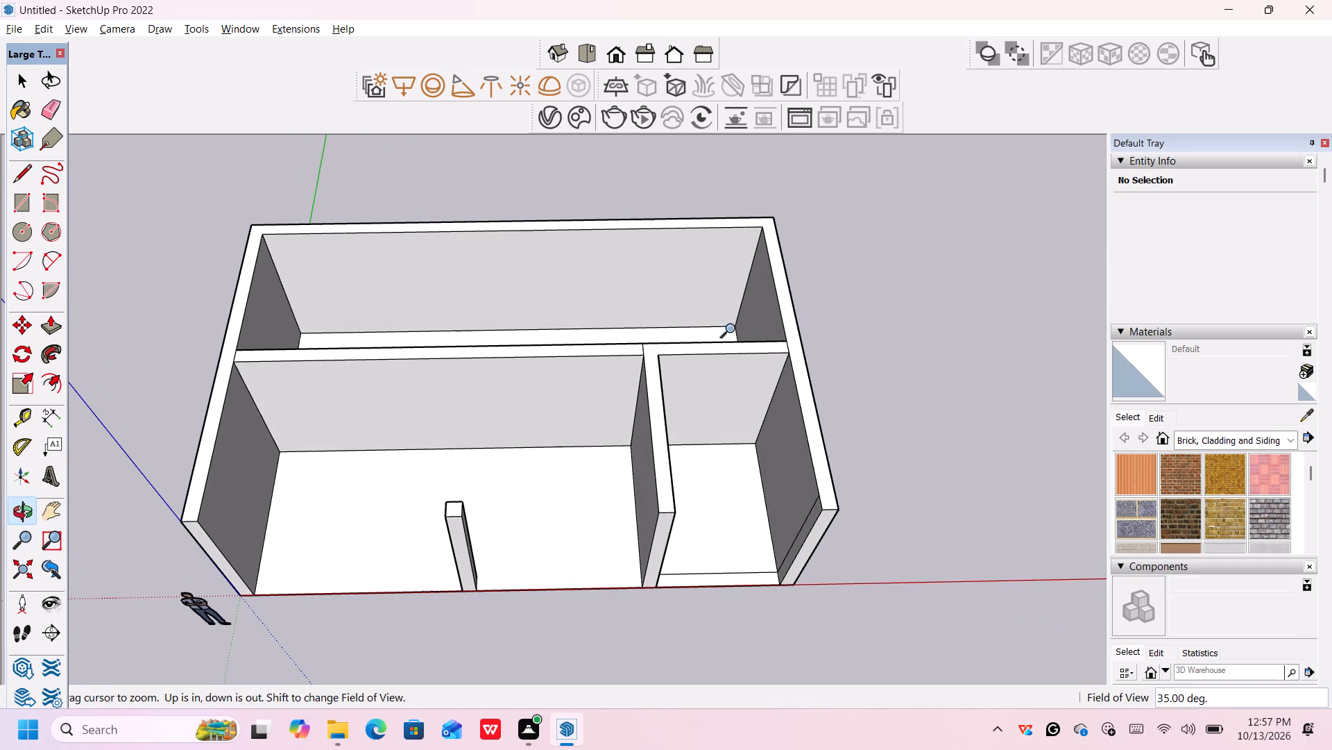
Draw a 40' wide rectangle over the back room's wall tops, from the outer rear corner to the opposite side wall at the partition.
{"action": "left_click", "coordinate": [834, 295]}
{"action": "key", "text": "Escape"}
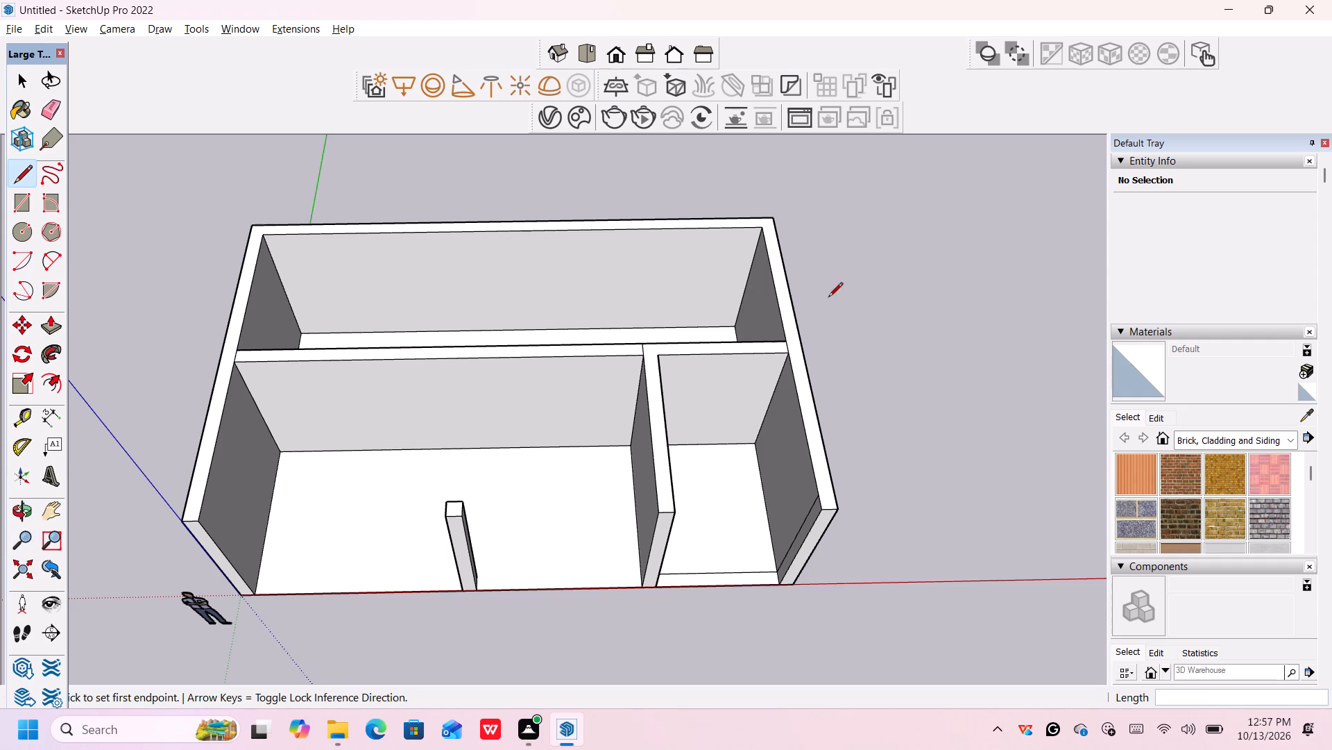
{"action": "key", "text": "r"}
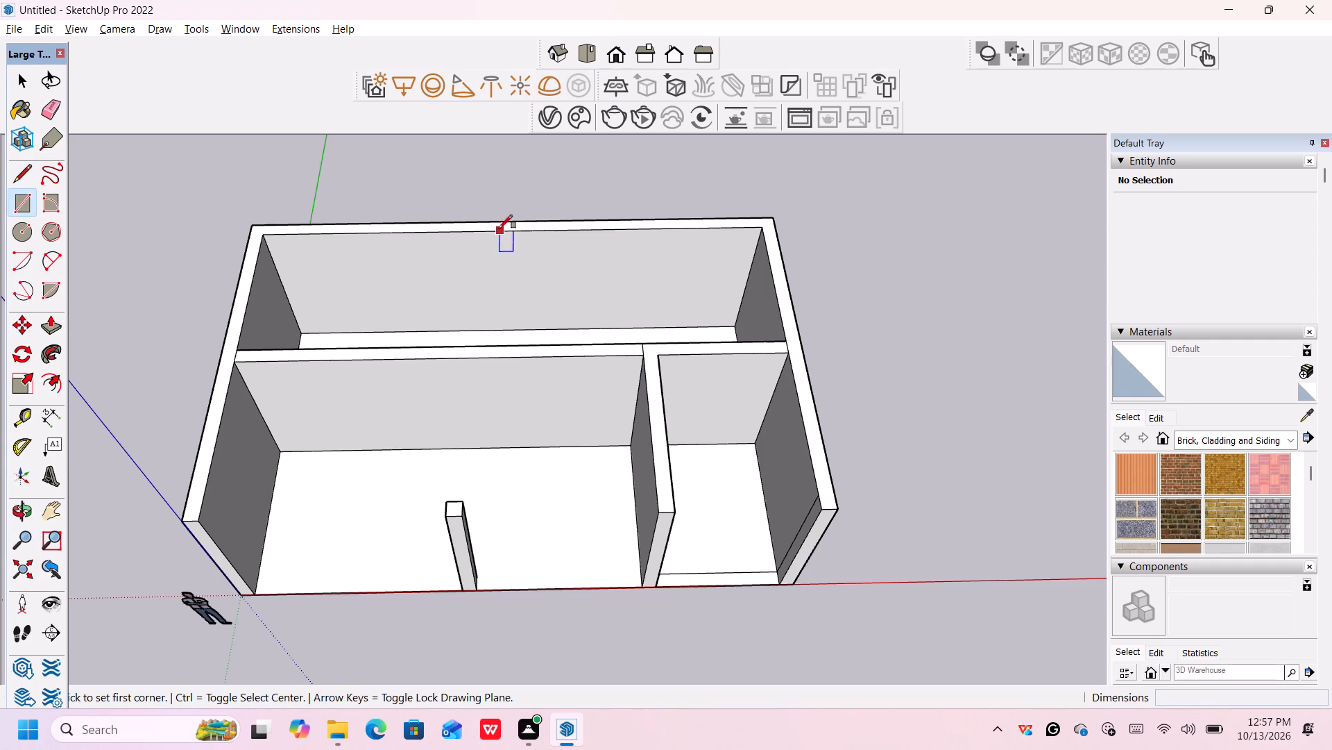
{"action": "left_click", "coordinate": [251, 226]}
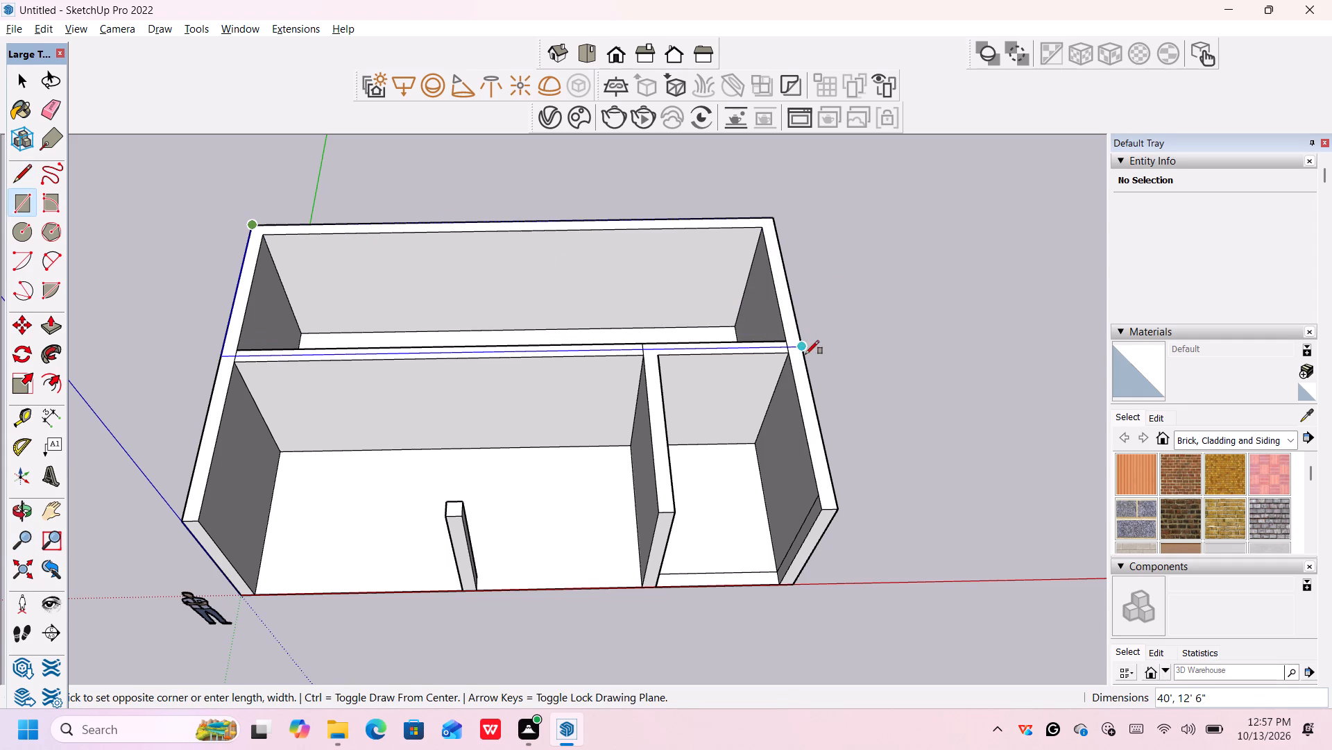
{"action": "scroll", "coordinate": [802, 350], "scroll_direction": "up", "scroll_amount": 4}
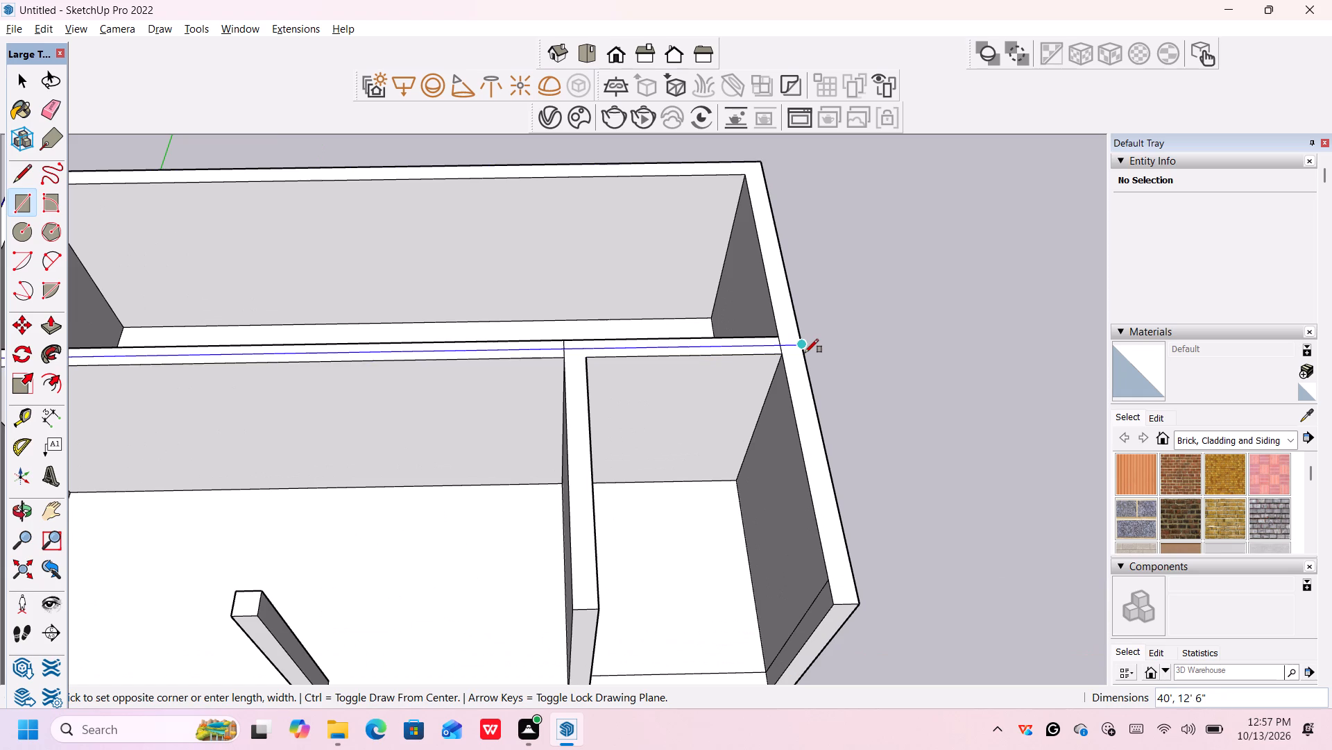
{"action": "scroll", "coordinate": [781, 353], "scroll_direction": "up", "scroll_amount": 2}
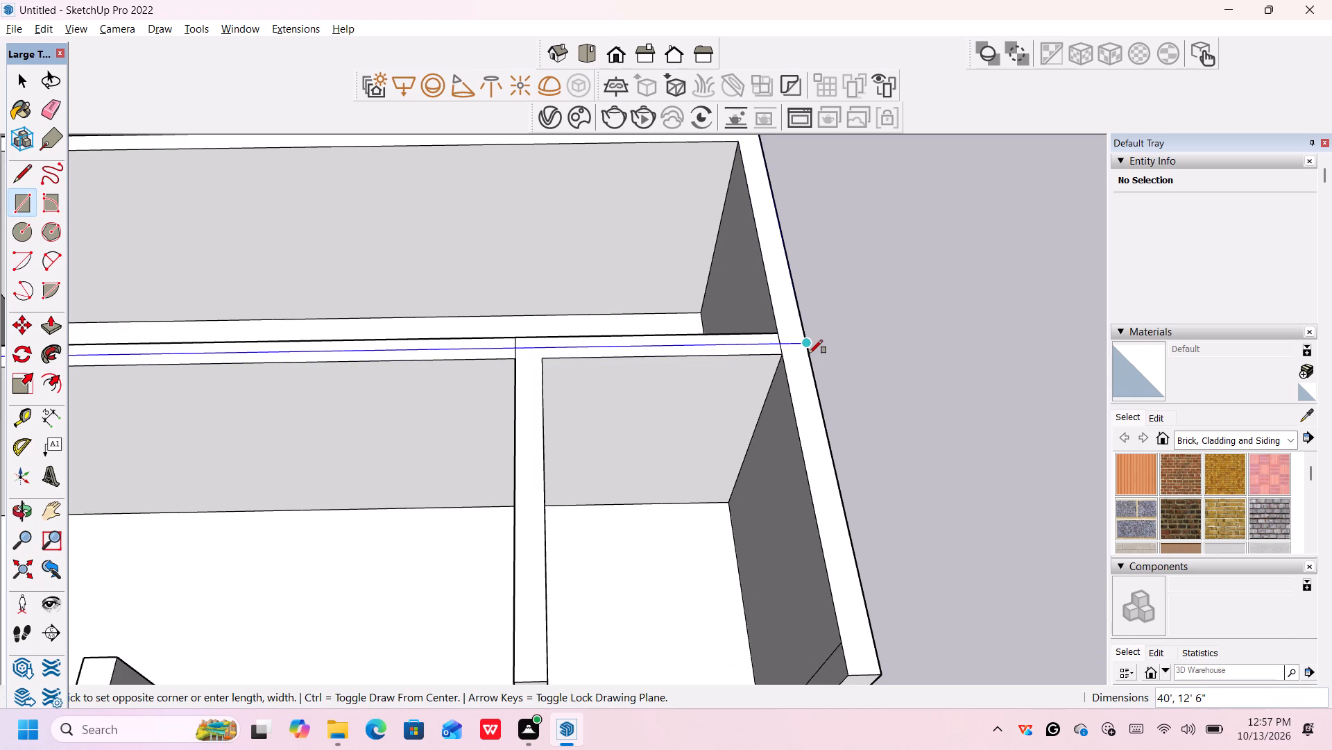
{"action": "left_click", "coordinate": [809, 356]}
Draw a 30' by 12' rectangle over the large front room, from the partition's outer end to the dividing wall's front top corner.
{"action": "scroll", "coordinate": [817, 357], "scroll_direction": "down", "scroll_amount": 7}
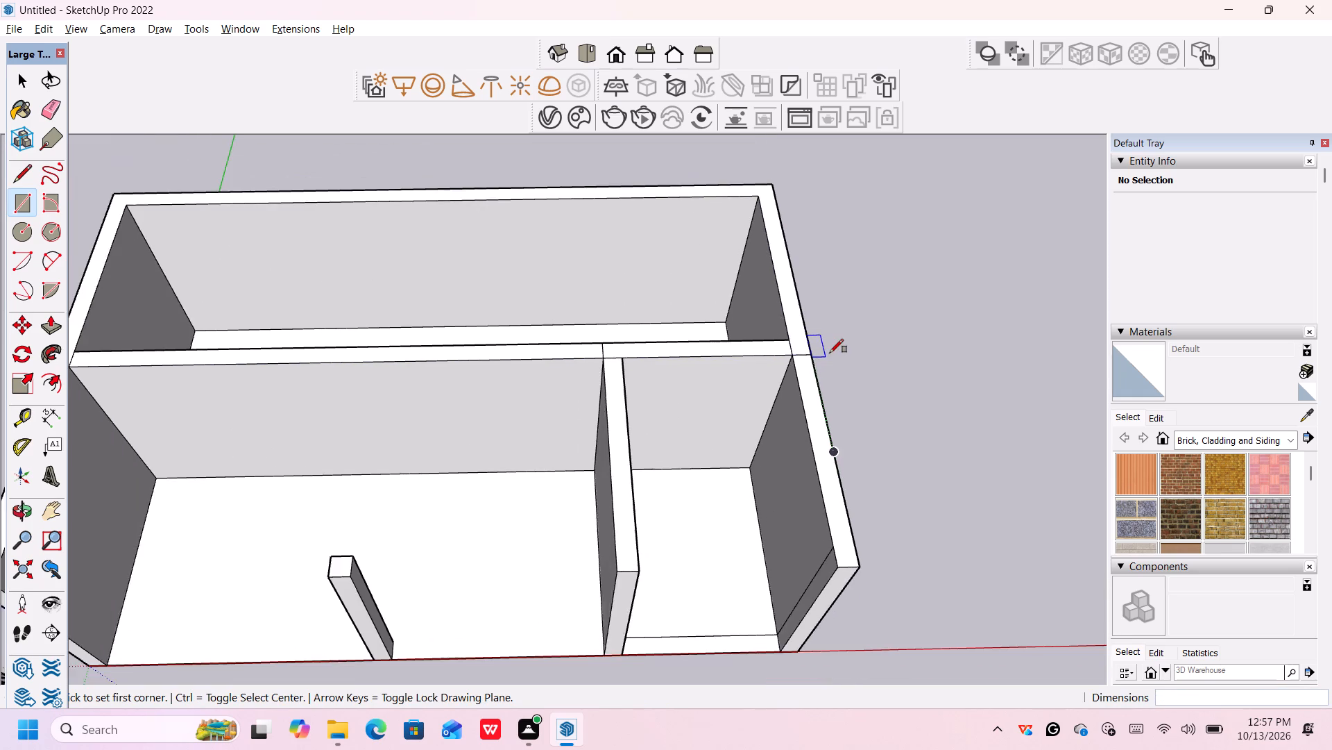
{"action": "scroll", "coordinate": [830, 353], "scroll_direction": "down", "scroll_amount": 11}
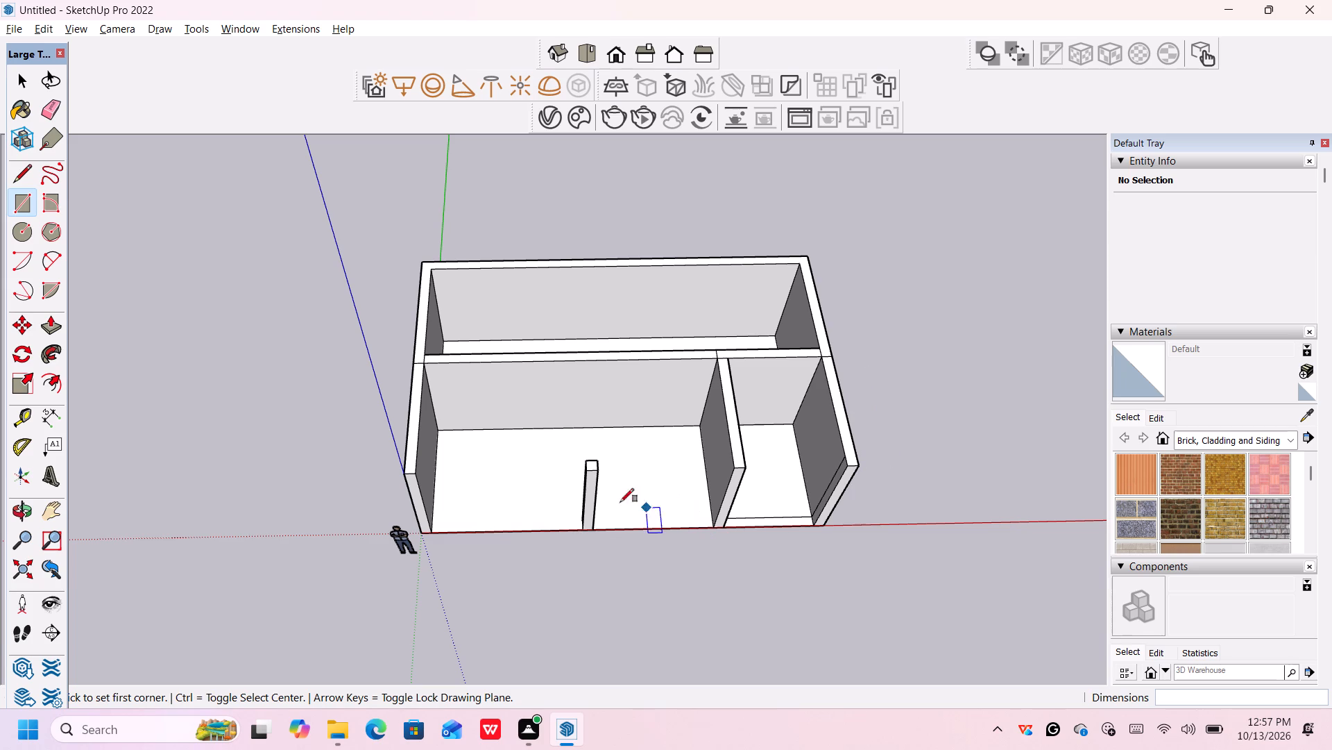
{"action": "left_click", "coordinate": [411, 362]}
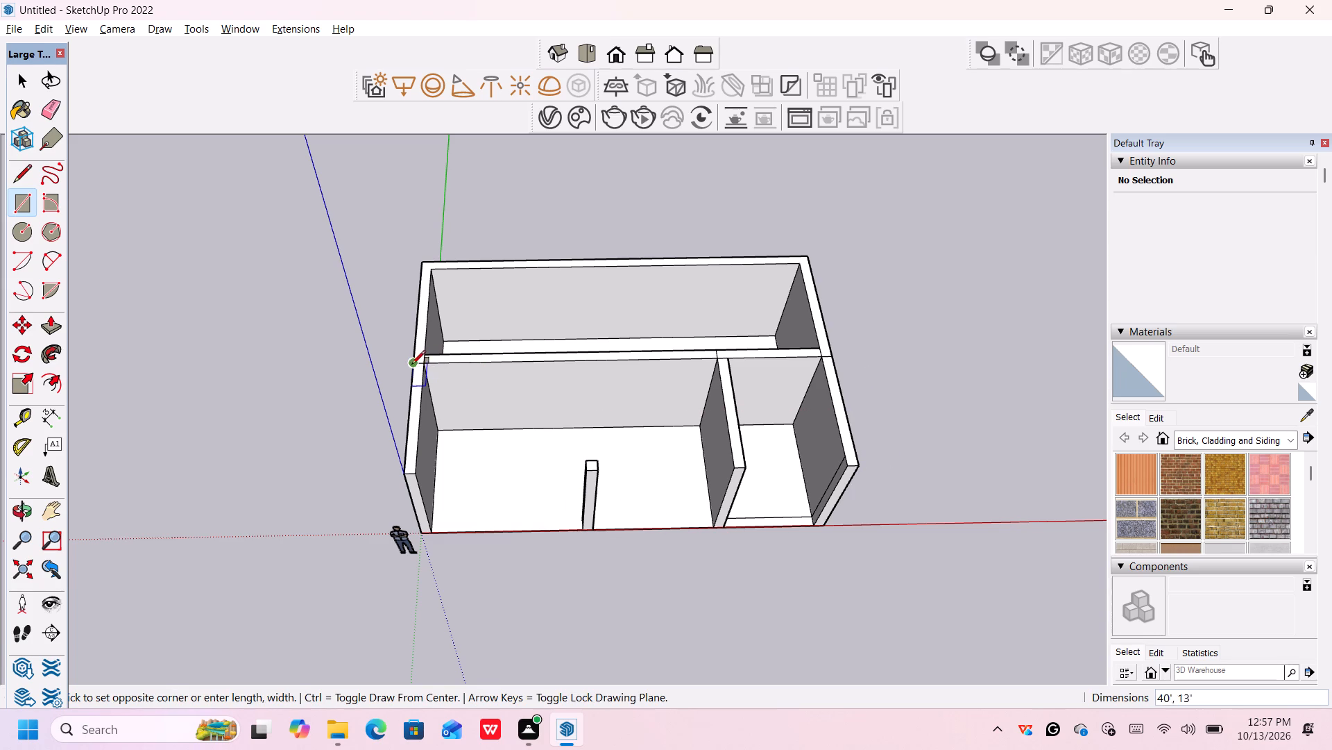
{"action": "left_click", "coordinate": [749, 469]}
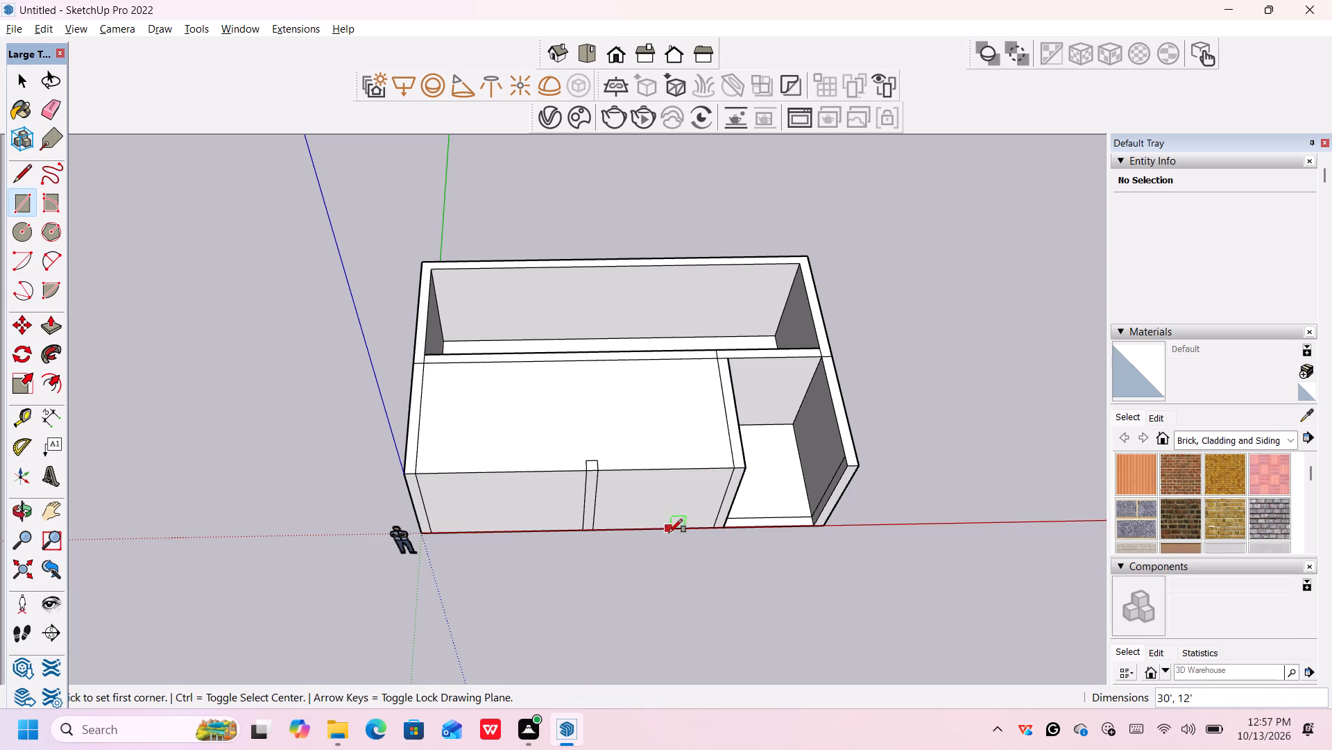
Examine the large front room's top and front faces from lower and higher angles.
{"action": "middle_click_drag", "start_coordinate": [674, 565], "coordinate": [669, 448]}
{"action": "scroll", "coordinate": [676, 406], "scroll_direction": "up", "scroll_amount": 1}
{"action": "middle_click_drag", "start_coordinate": [699, 594], "coordinate": [681, 506]}
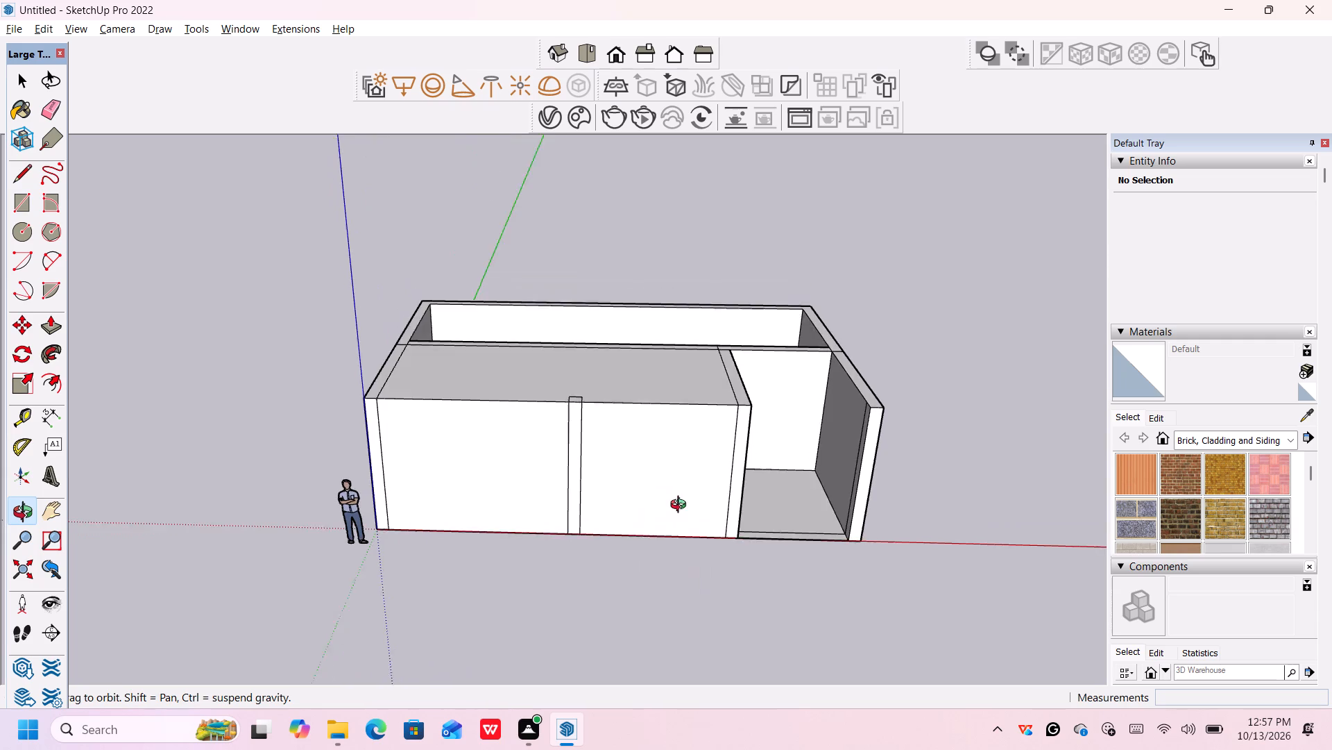
{"action": "middle_click_drag", "start_coordinate": [681, 506], "coordinate": [681, 501]}
{"action": "scroll", "coordinate": [685, 542], "scroll_direction": "down", "scroll_amount": 8}
{"action": "middle_click_drag", "start_coordinate": [685, 591], "coordinate": [683, 520]}
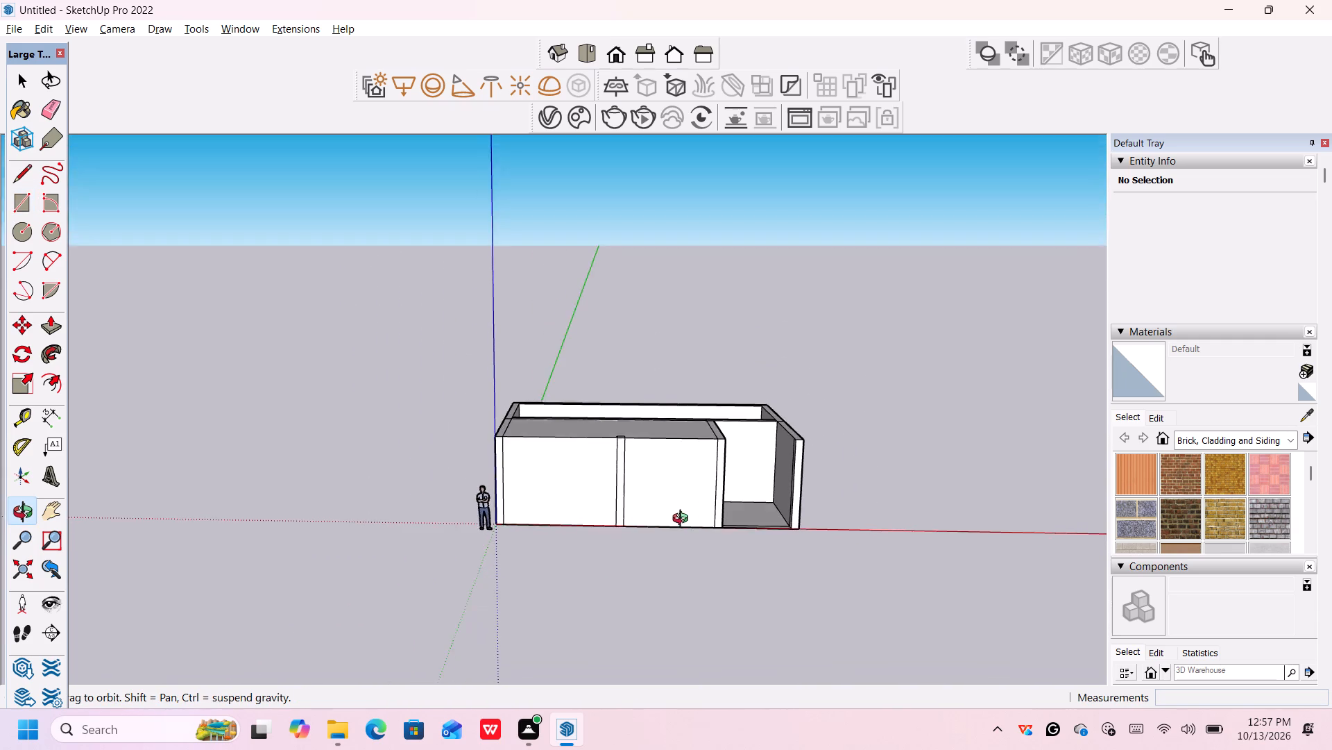
{"action": "middle_click_drag", "start_coordinate": [683, 520], "coordinate": [717, 630]}
{"action": "middle_click_drag", "start_coordinate": [722, 531], "coordinate": [721, 550]}
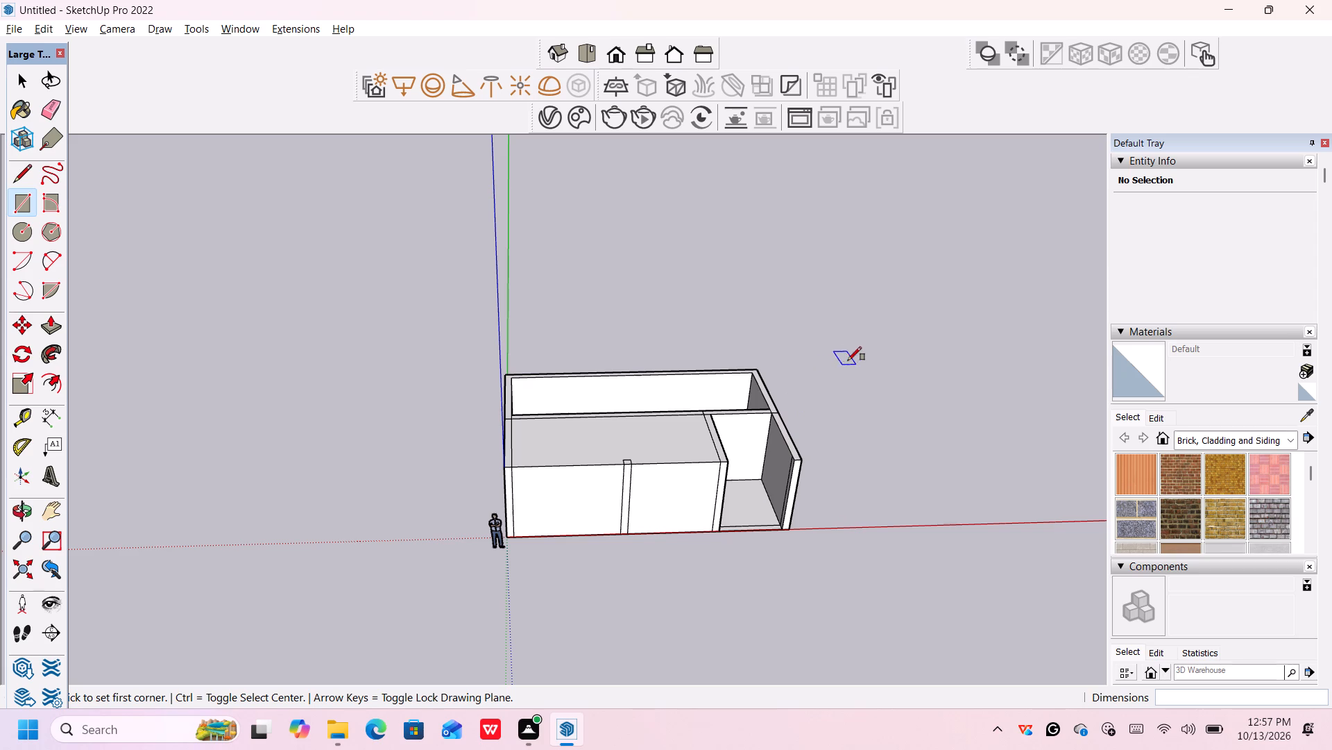
Close the back room's top with a rectangle about 5' 2 7/8" by 13' from the rear wall's outer edge to the partition.
{"action": "scroll", "coordinate": [855, 355], "scroll_direction": "down", "scroll_amount": 3}
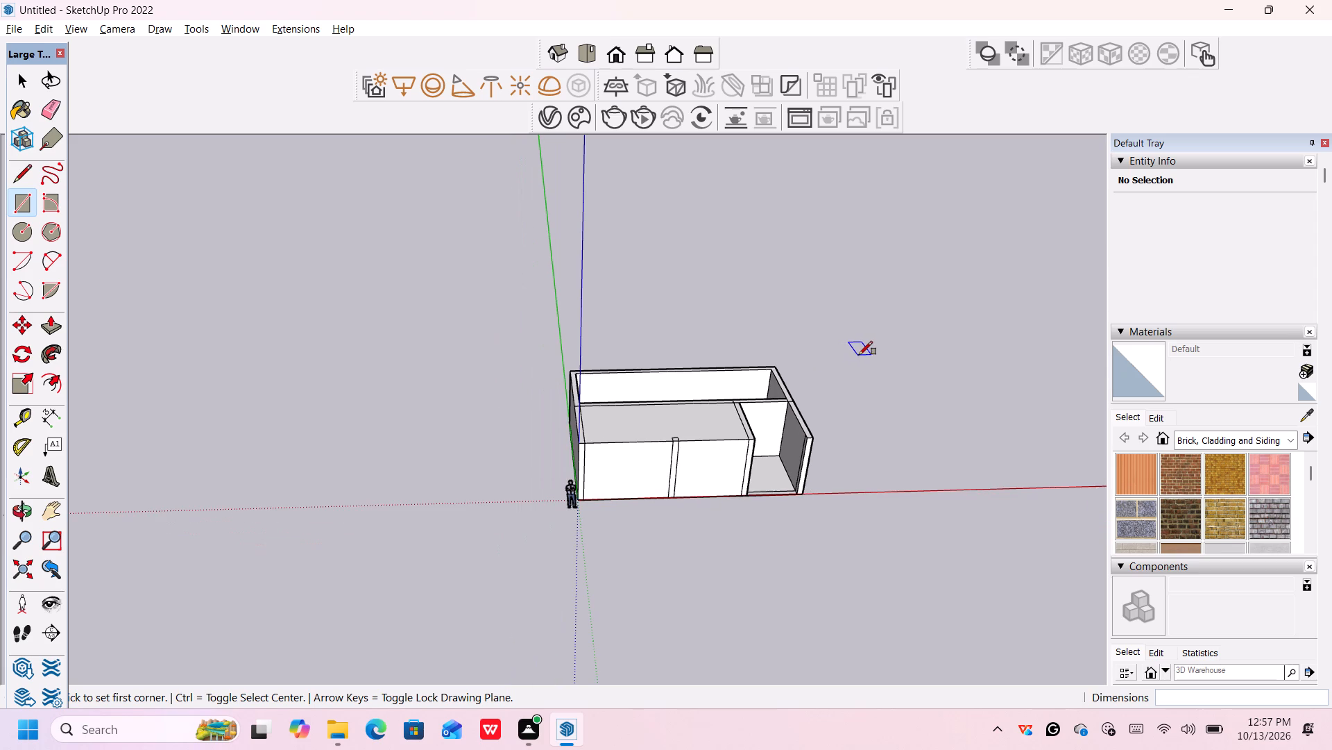
{"action": "middle_click_drag", "start_coordinate": [866, 356], "coordinate": [844, 448]}
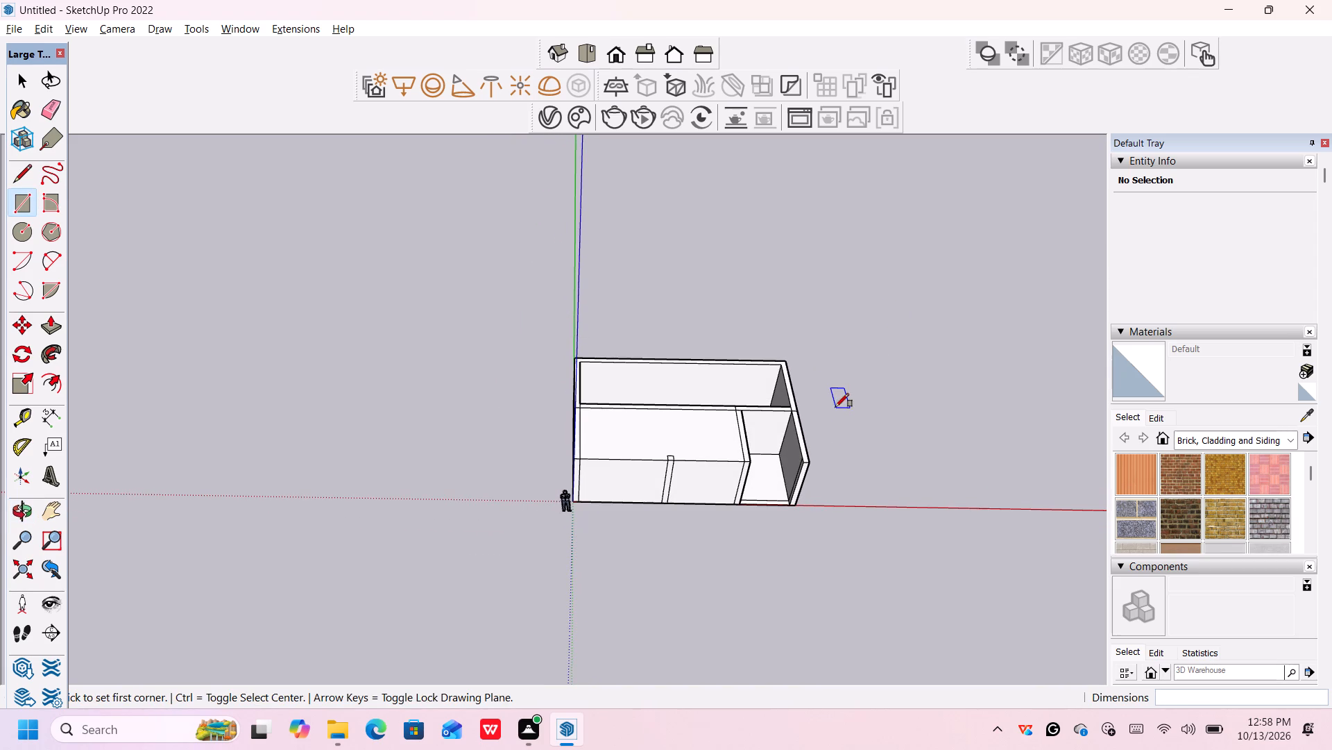
{"action": "scroll", "coordinate": [805, 393], "scroll_direction": "down", "scroll_amount": 2}
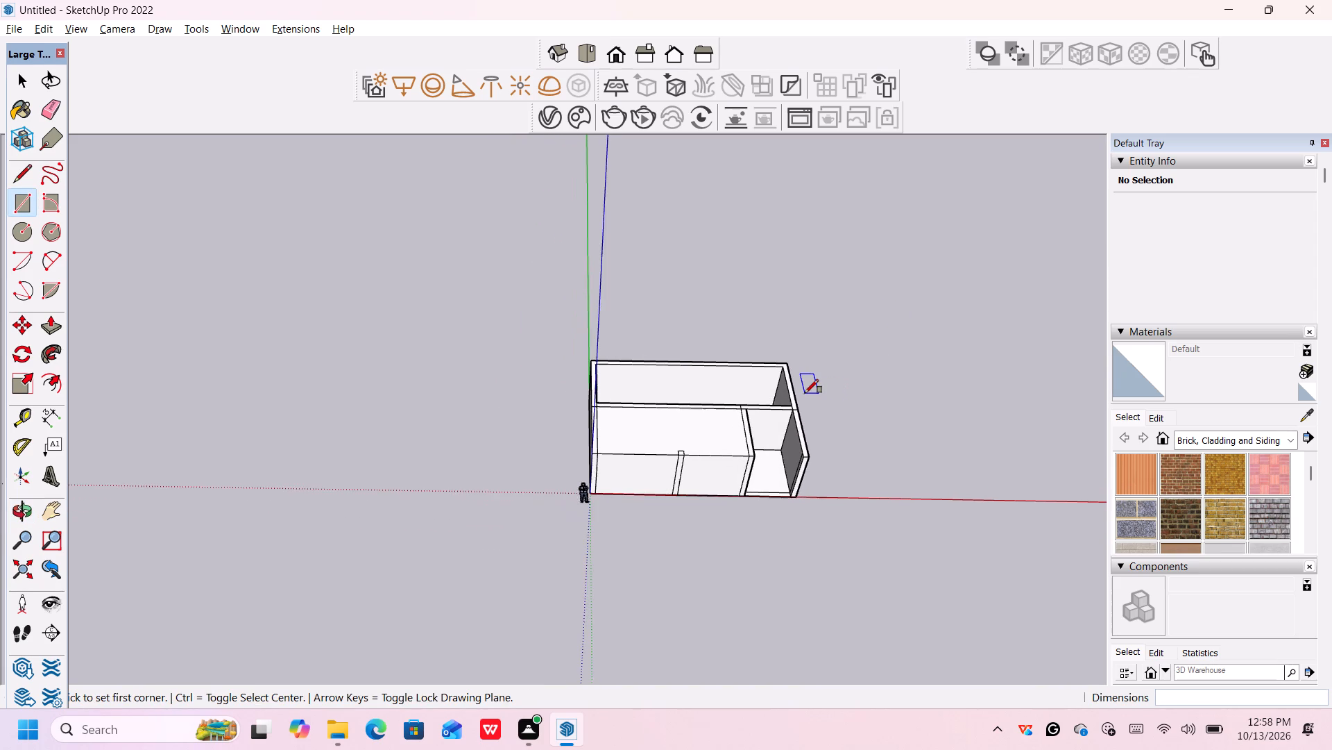
{"action": "scroll", "coordinate": [805, 393], "scroll_direction": "up", "scroll_amount": 2}
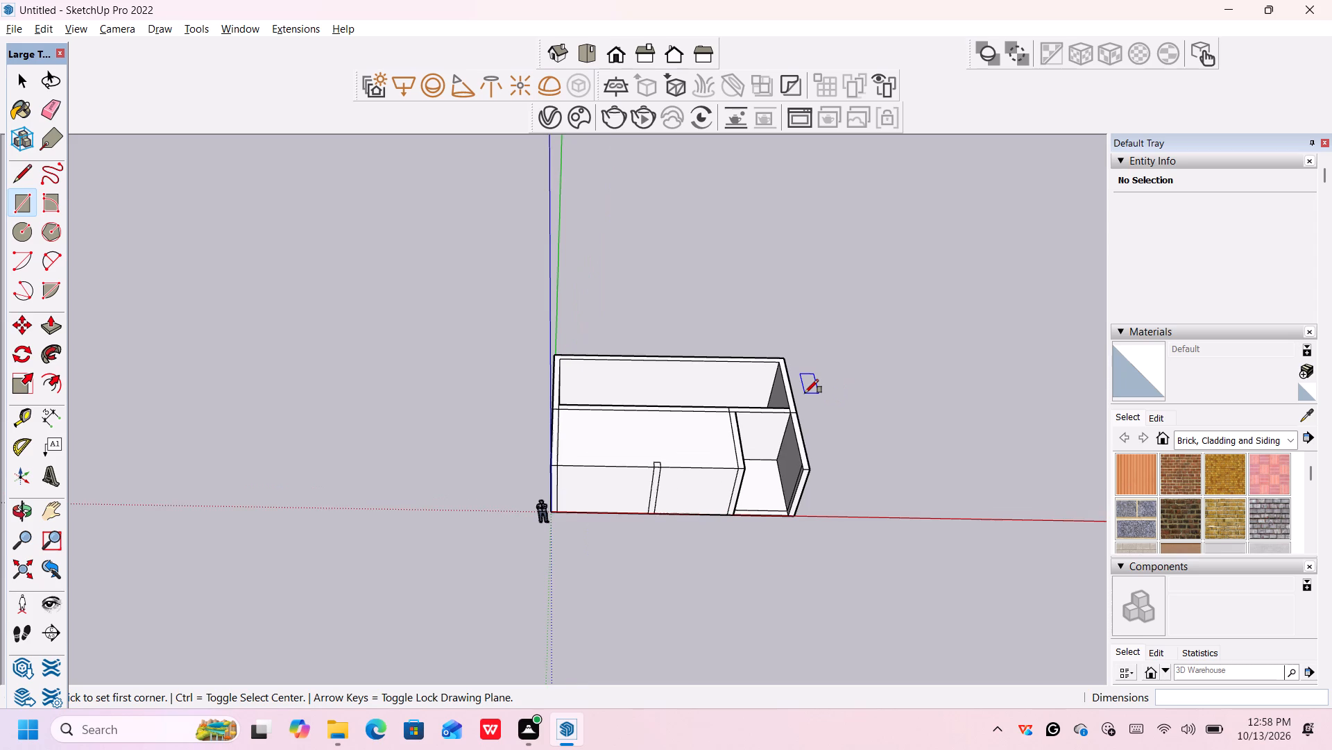
{"action": "scroll", "coordinate": [676, 348], "scroll_direction": "up", "scroll_amount": 4}
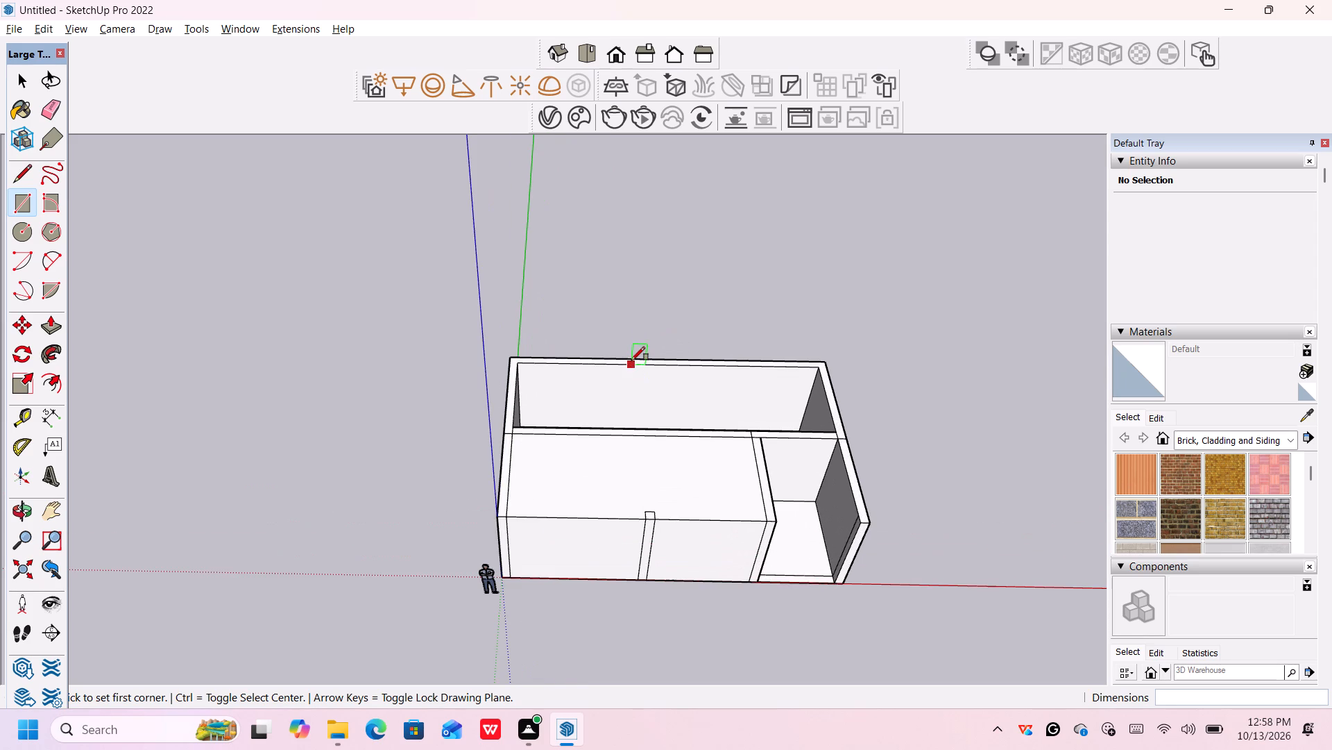
{"action": "left_click", "coordinate": [631, 356]}
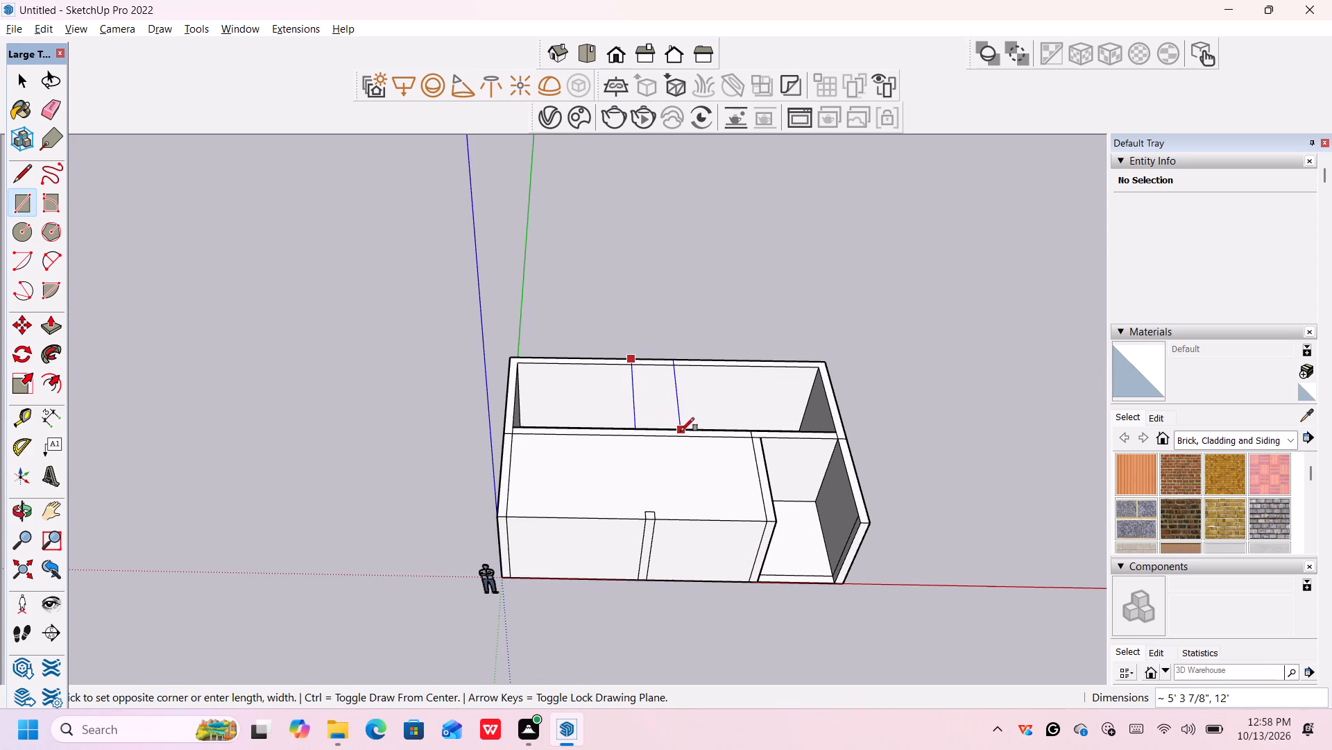
{"action": "left_click", "coordinate": [681, 436]}
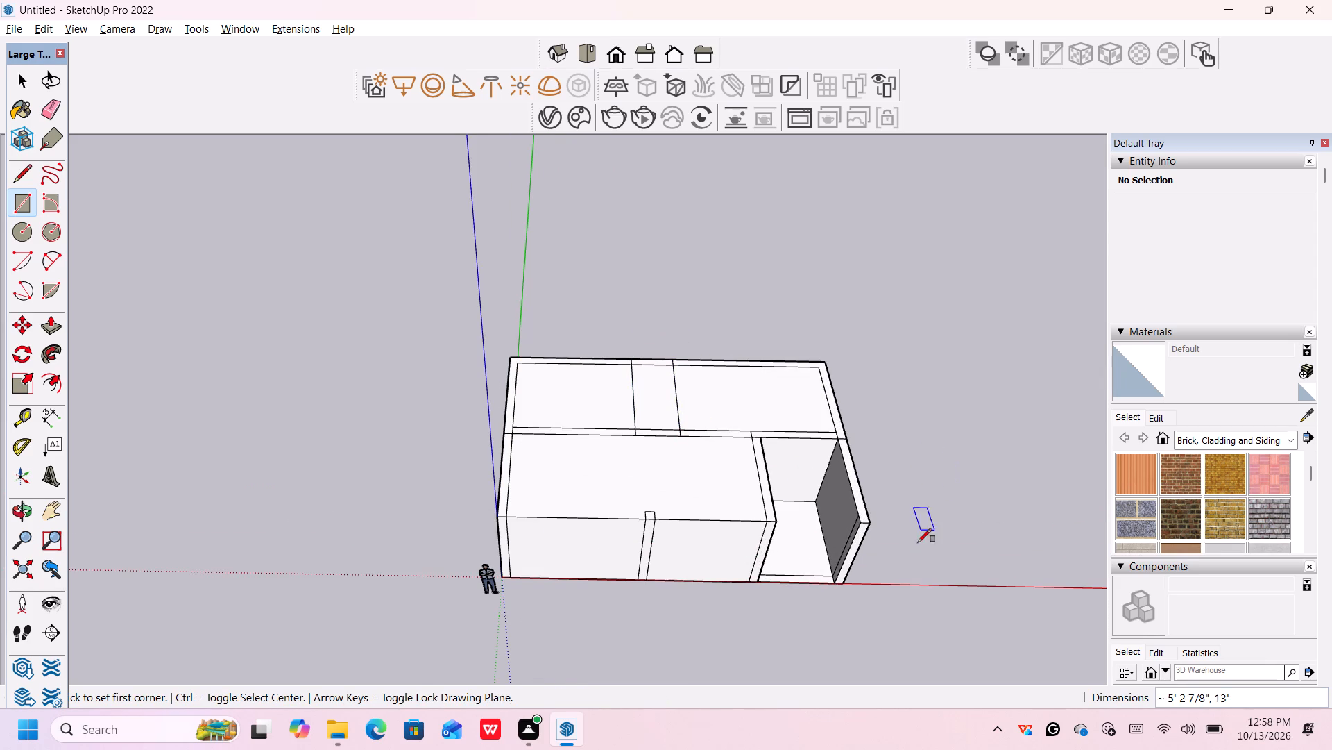
Push/Pull the large front room's top face up 2.6' above the wall tops.
{"action": "middle_click_drag", "start_coordinate": [892, 585], "coordinate": [867, 465]}
{"action": "scroll", "coordinate": [867, 459], "scroll_direction": "up", "scroll_amount": 1}
{"action": "scroll", "coordinate": [653, 581], "scroll_direction": "up", "scroll_amount": 2}
{"action": "scroll", "coordinate": [654, 581], "scroll_direction": "down", "scroll_amount": 5}
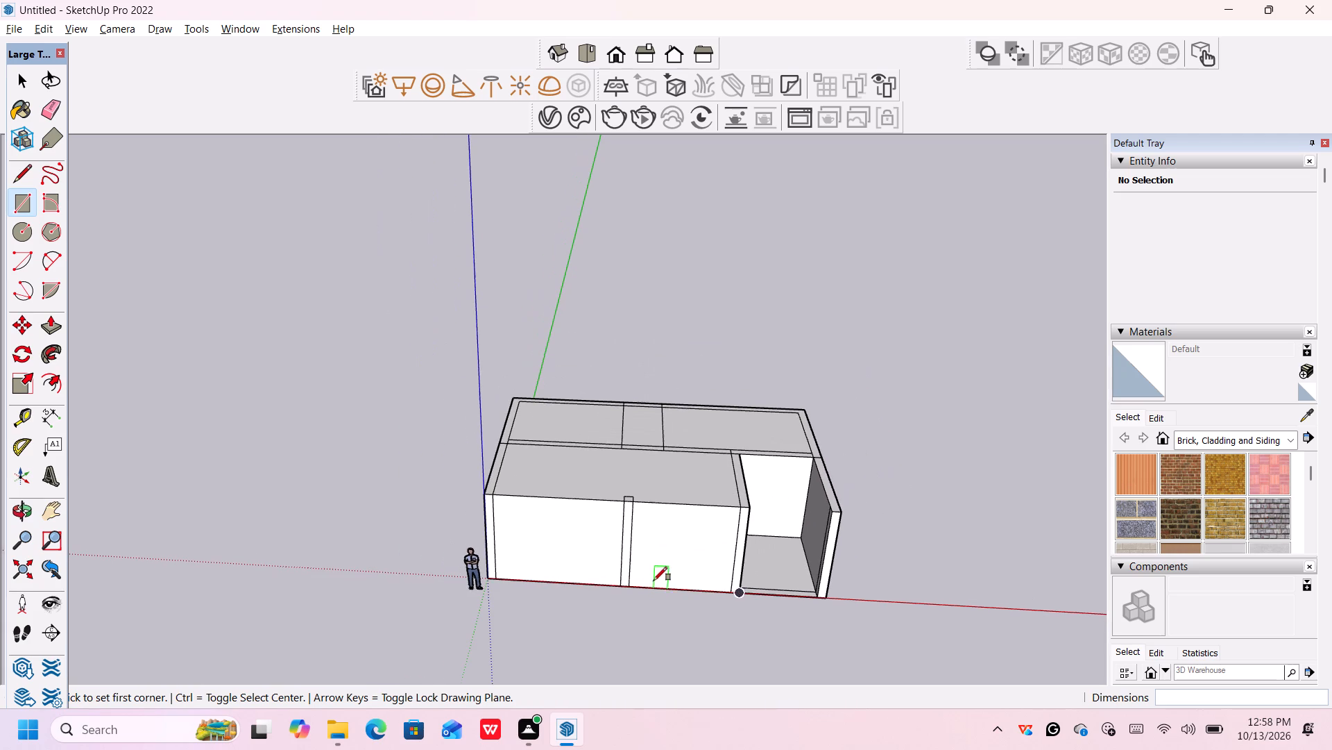
{"action": "key", "text": "space"}
{"action": "scroll", "coordinate": [595, 566], "scroll_direction": "up", "scroll_amount": 3}
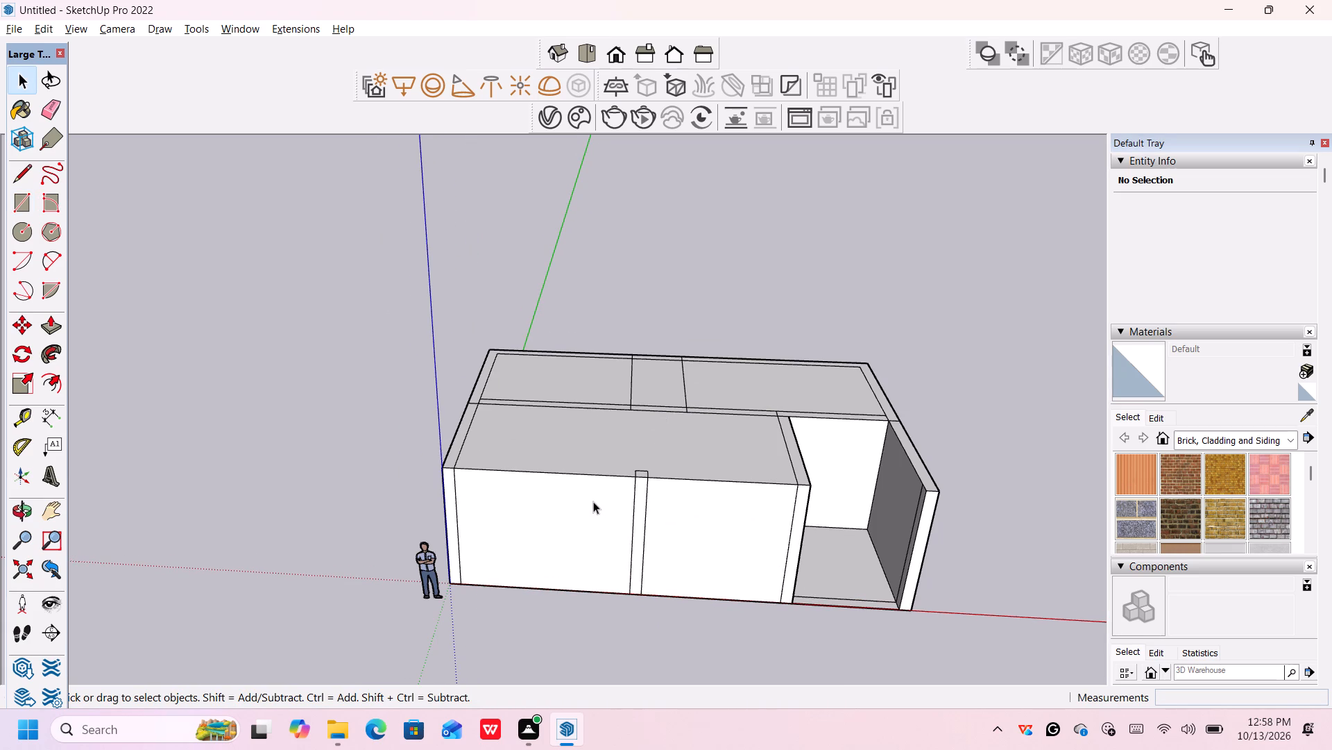
{"action": "left_click", "coordinate": [597, 484]}
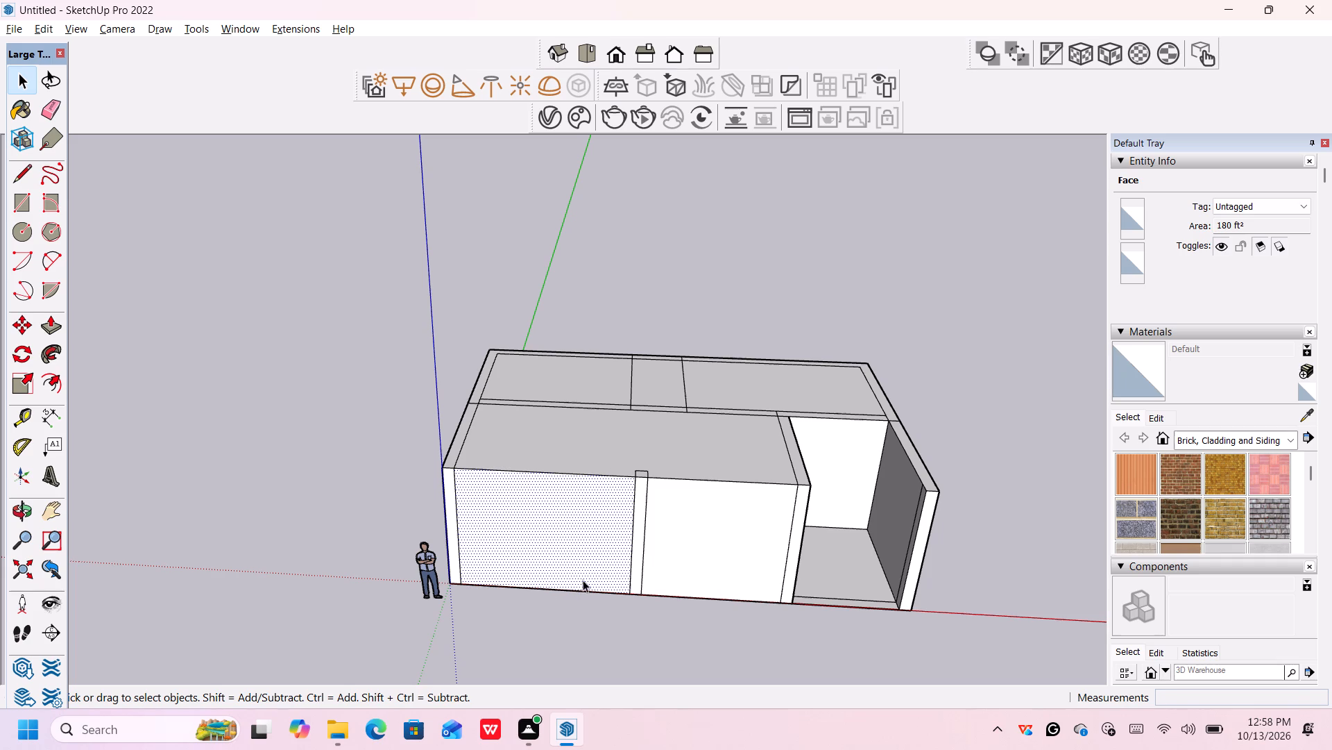
{"action": "key", "text": "p"}
{"action": "key", "text": "Escape"}
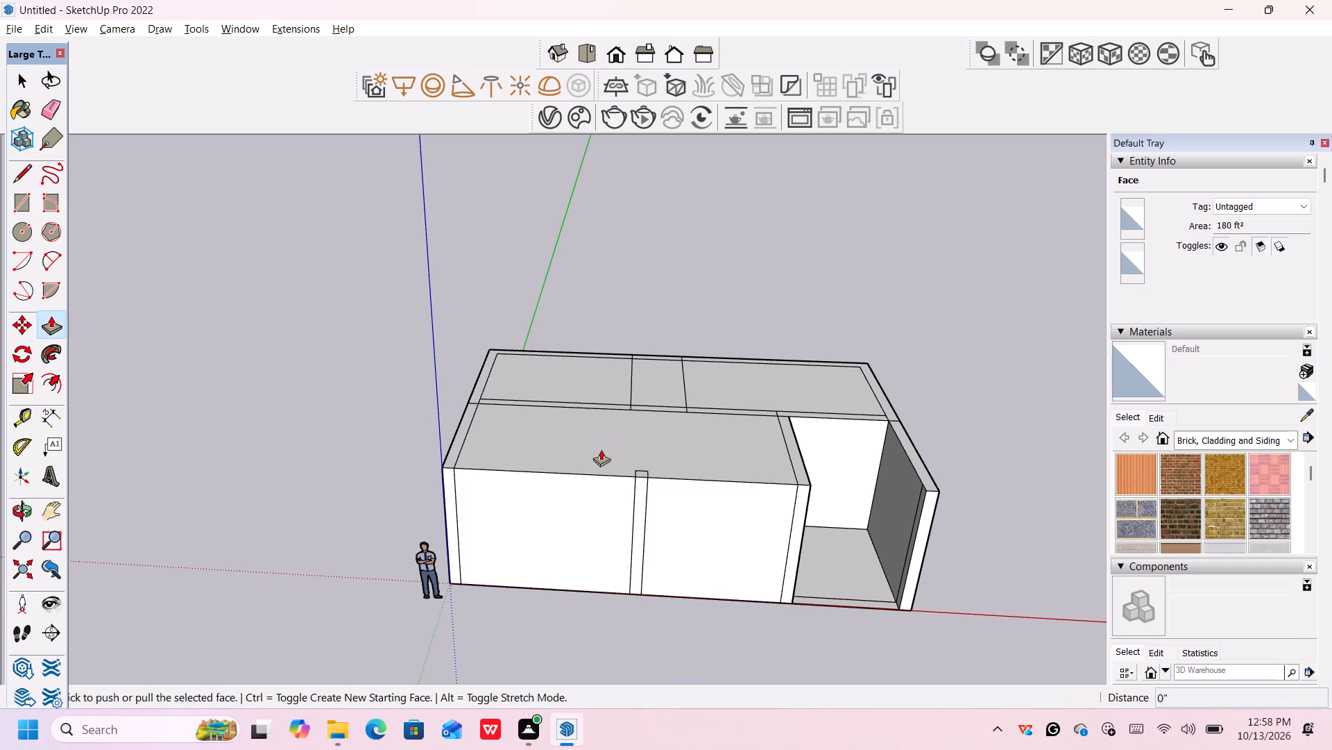
{"action": "left_click", "coordinate": [601, 450]}
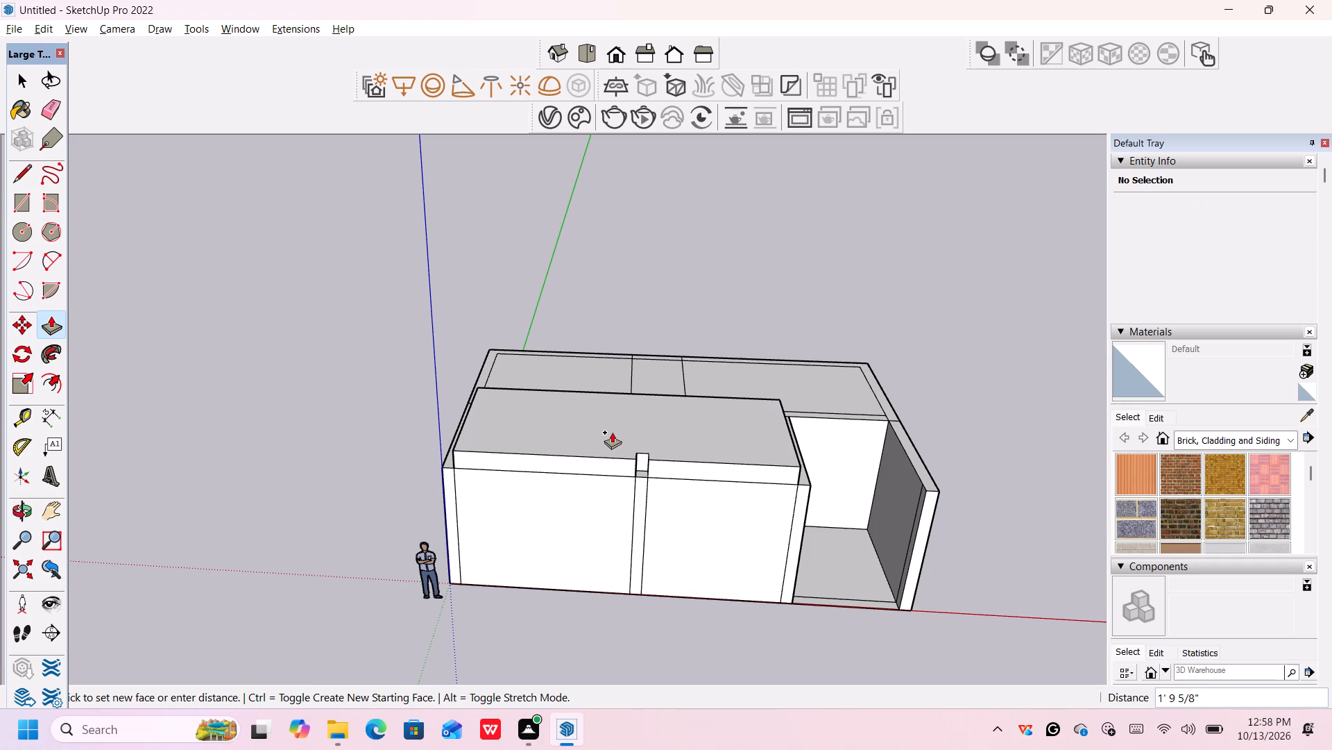
{"action": "scroll", "coordinate": [612, 432], "scroll_direction": "up", "scroll_amount": 1}
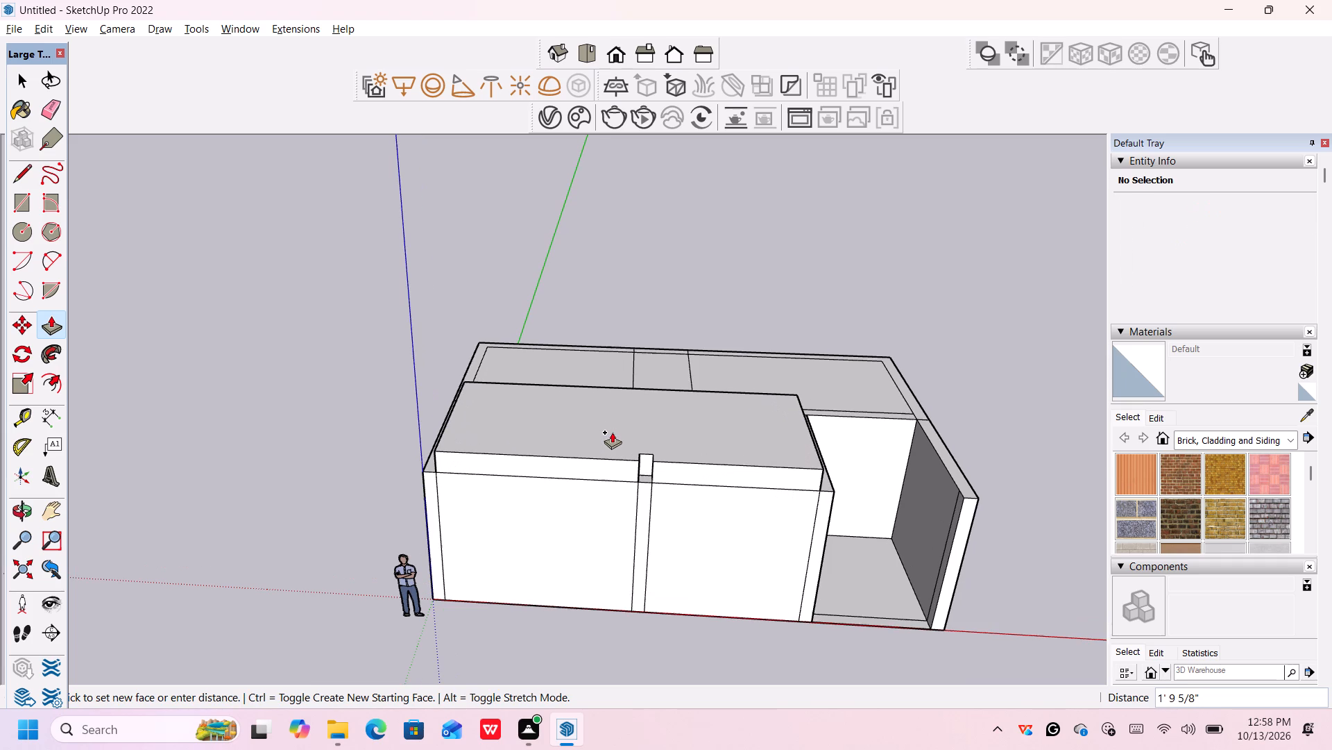
{"action": "middle_click", "coordinate": [612, 433]}
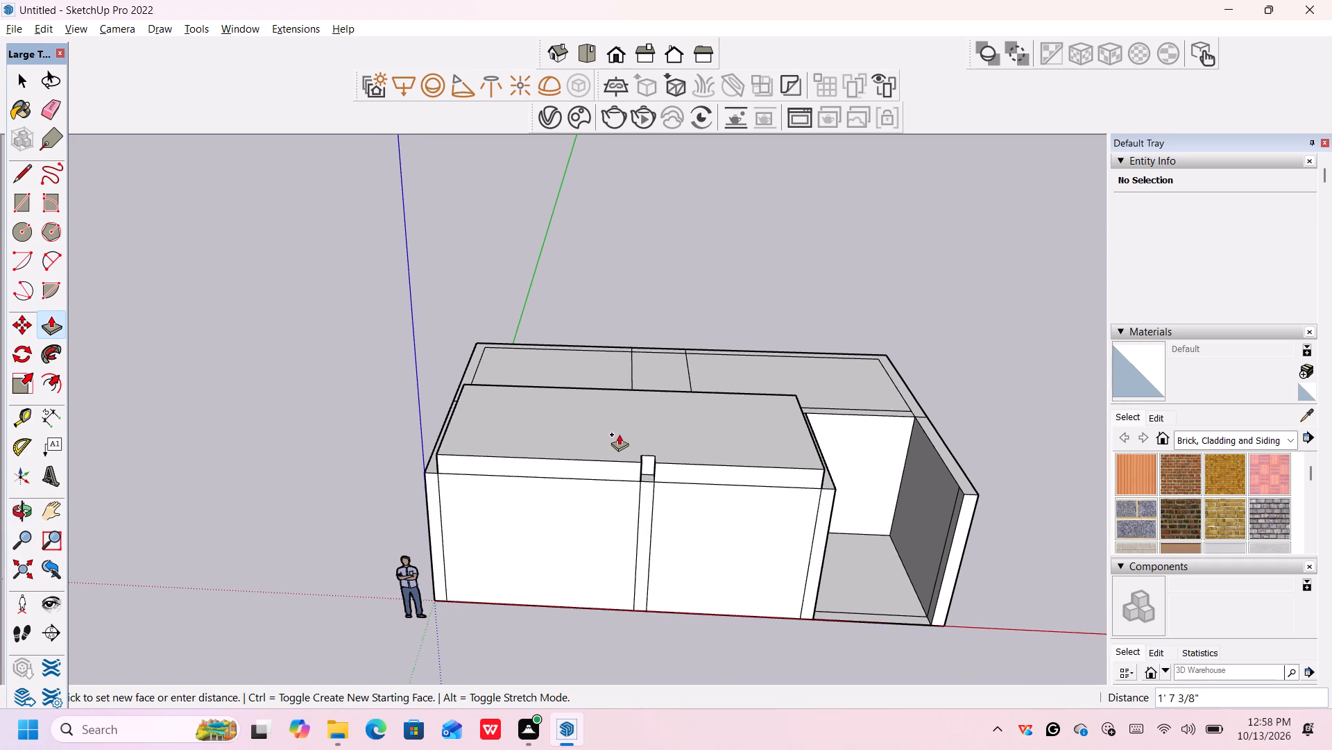
{"action": "scroll", "coordinate": [620, 434], "scroll_direction": "up", "scroll_amount": 4}
{"action": "middle_click_drag", "start_coordinate": [622, 428], "coordinate": [627, 354]}
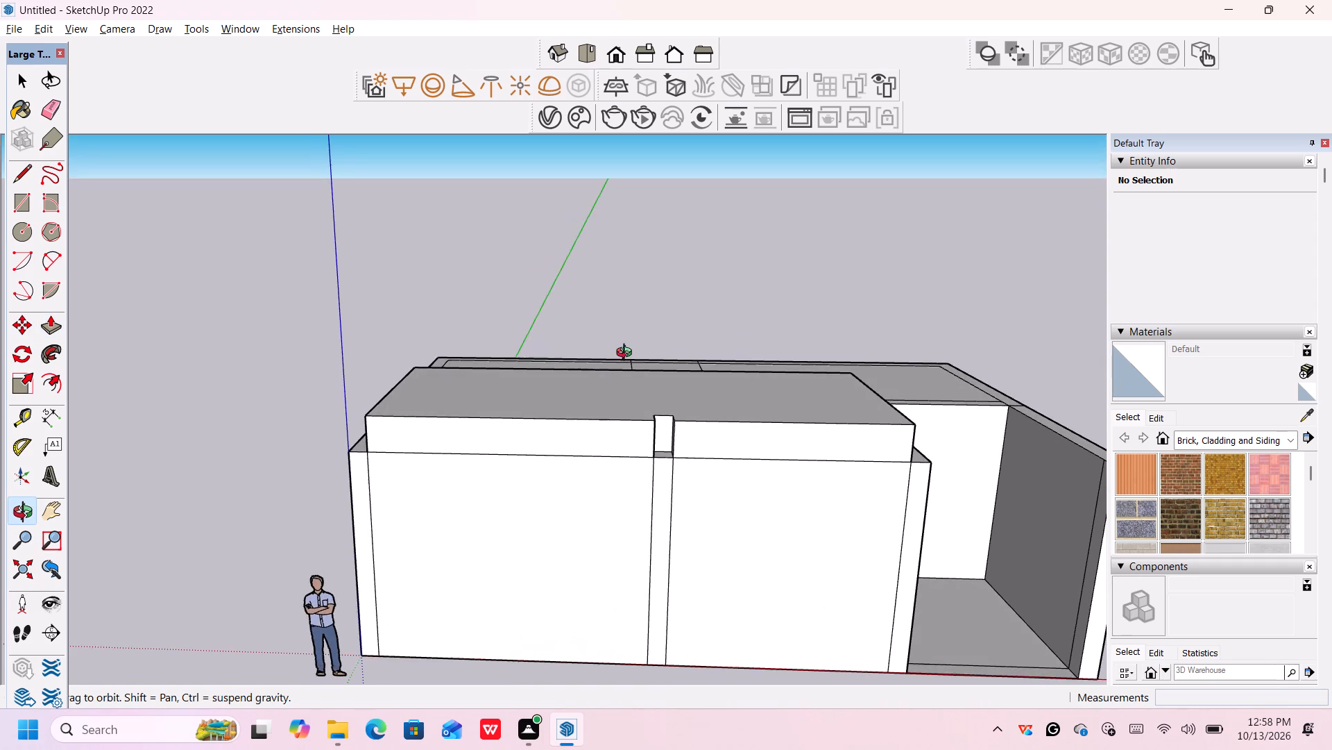
{"action": "middle_click_drag", "start_coordinate": [627, 354], "coordinate": [633, 335]}
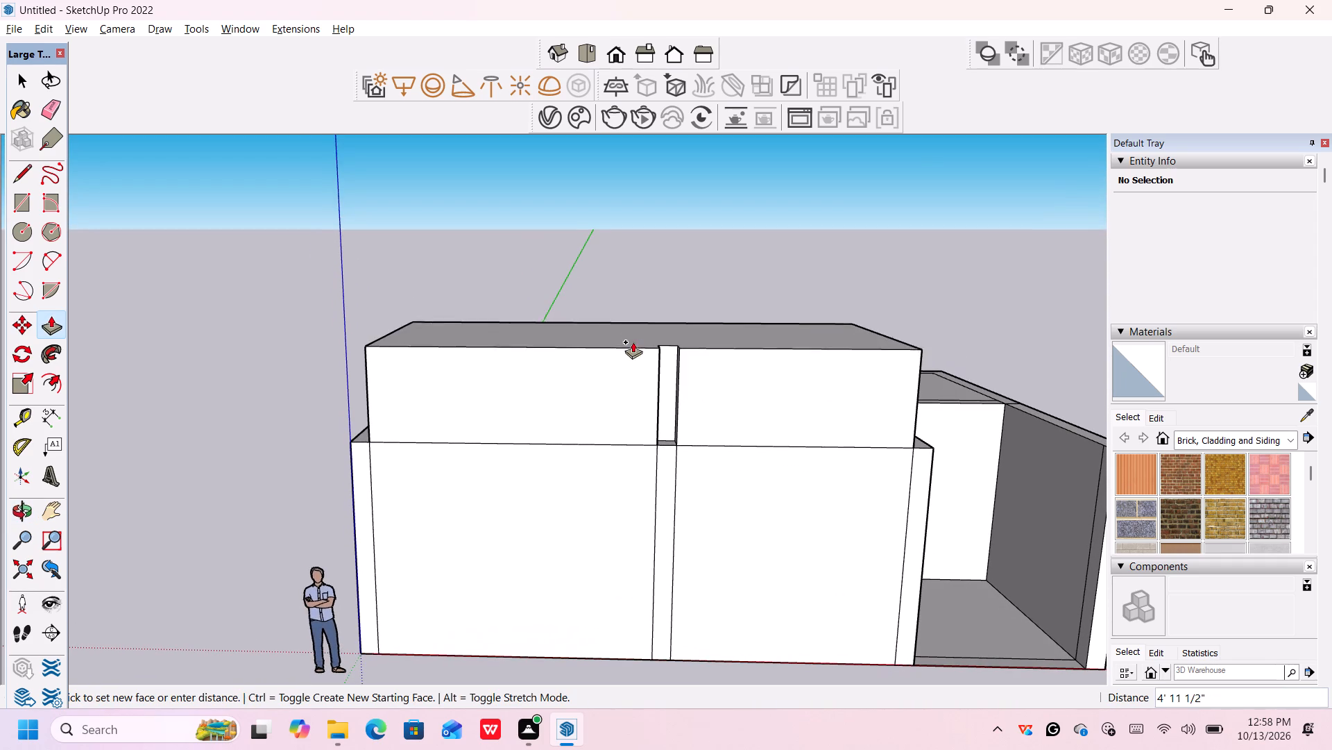
{"action": "scroll", "coordinate": [637, 362], "scroll_direction": "up", "scroll_amount": 5}
{"action": "scroll", "coordinate": [642, 373], "scroll_direction": "down", "scroll_amount": 12}
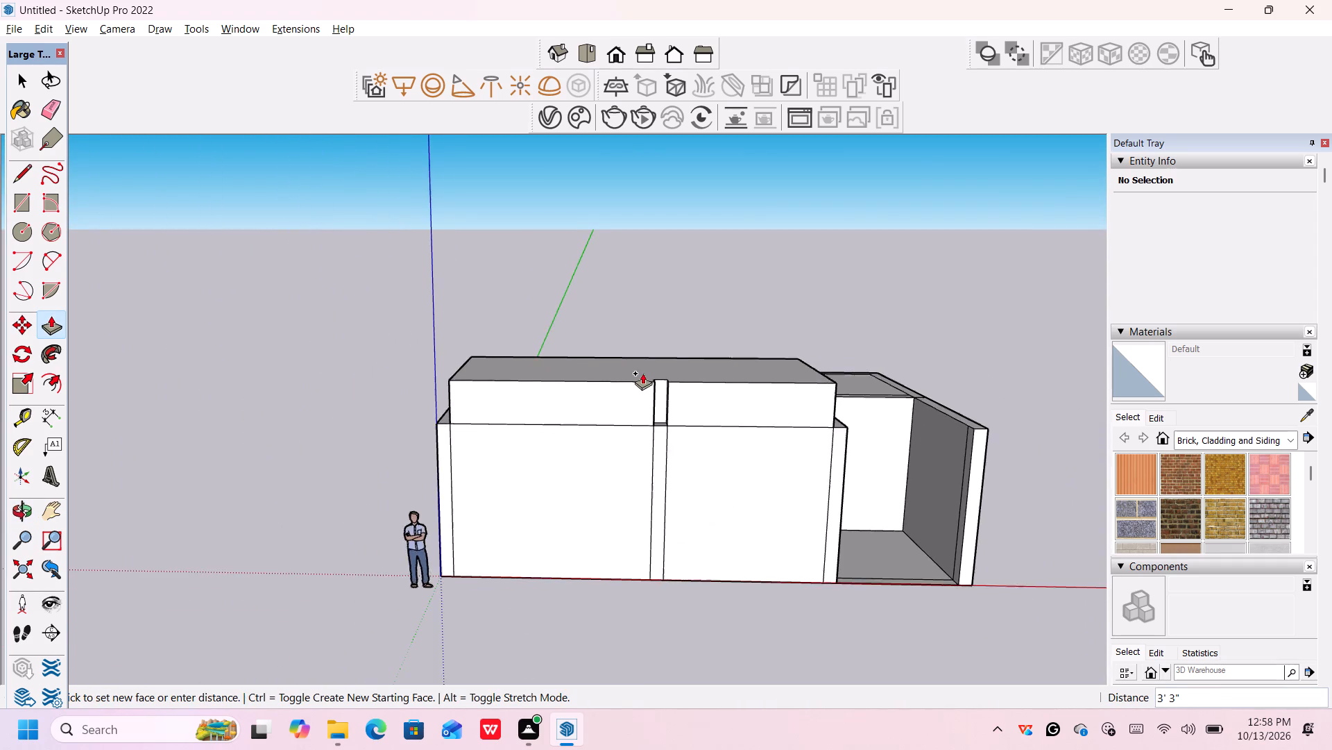
{"action": "scroll", "coordinate": [642, 373], "scroll_direction": "down", "scroll_amount": 6}
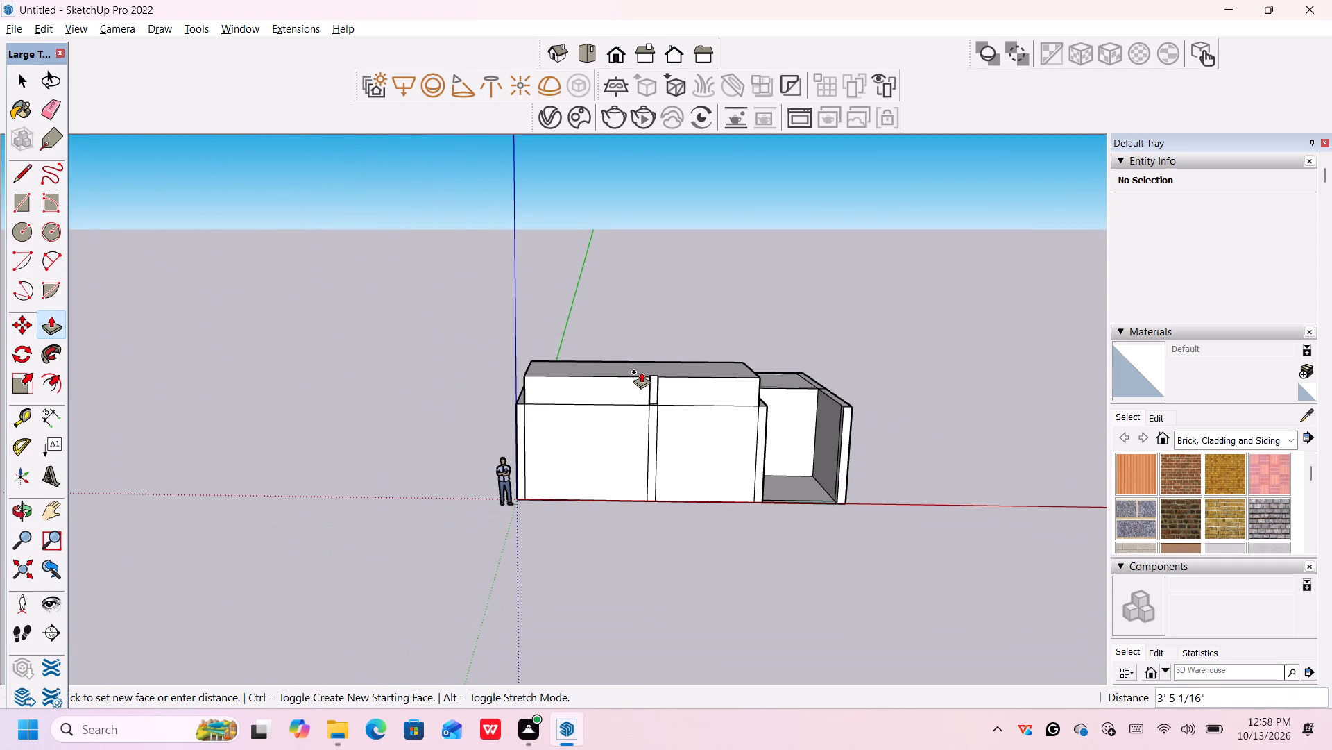
{"action": "middle_click_drag", "start_coordinate": [641, 372], "coordinate": [637, 394]}
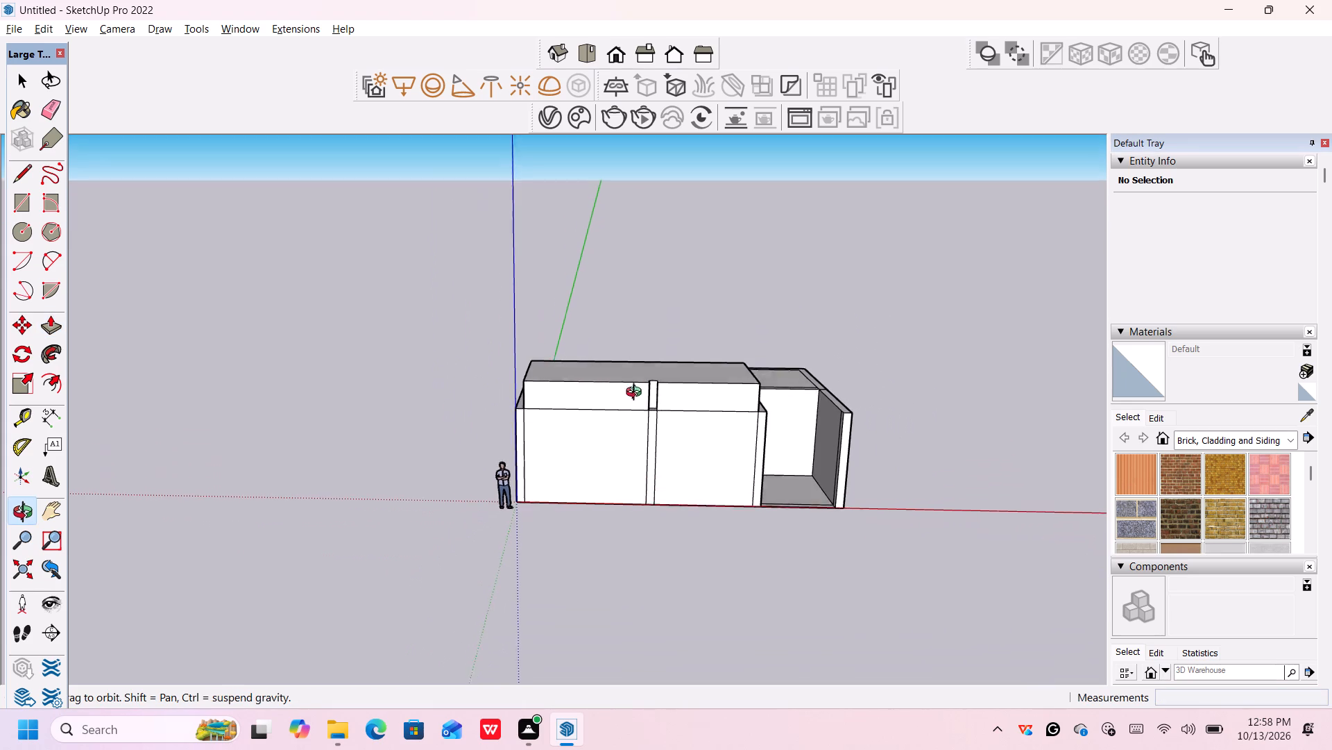
{"action": "middle_click_drag", "start_coordinate": [637, 394], "coordinate": [637, 434]}
{"action": "scroll", "coordinate": [645, 401], "scroll_direction": "up", "scroll_amount": 3}
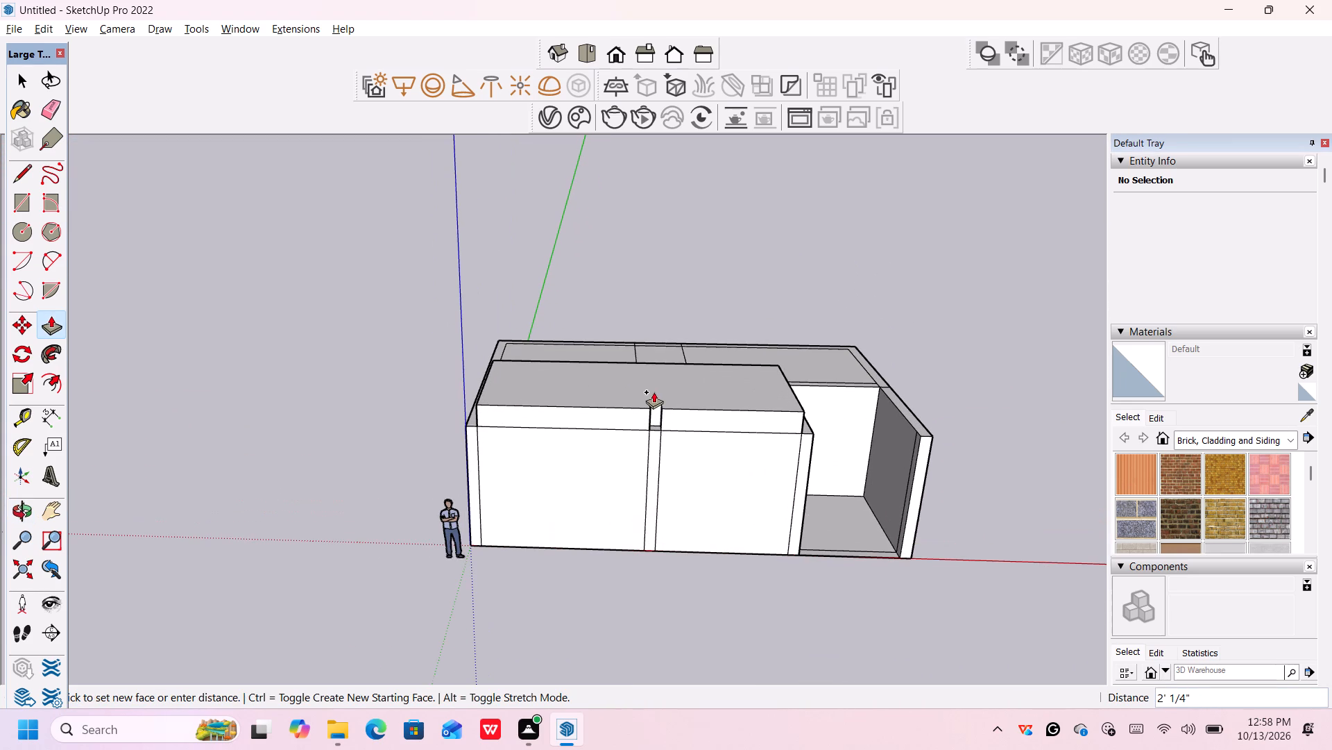
{"action": "middle_click_drag", "start_coordinate": [654, 392], "coordinate": [635, 311]}
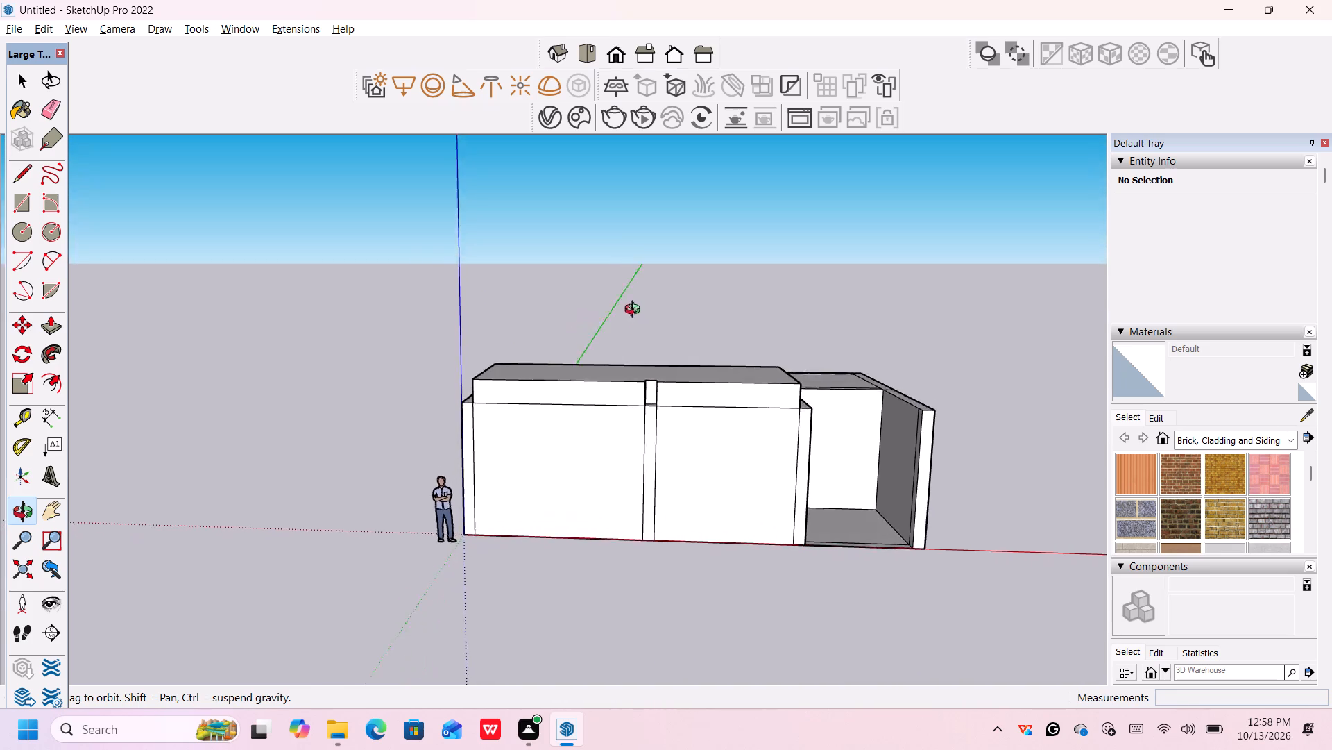
{"action": "middle_click_drag", "start_coordinate": [635, 311], "coordinate": [626, 264]}
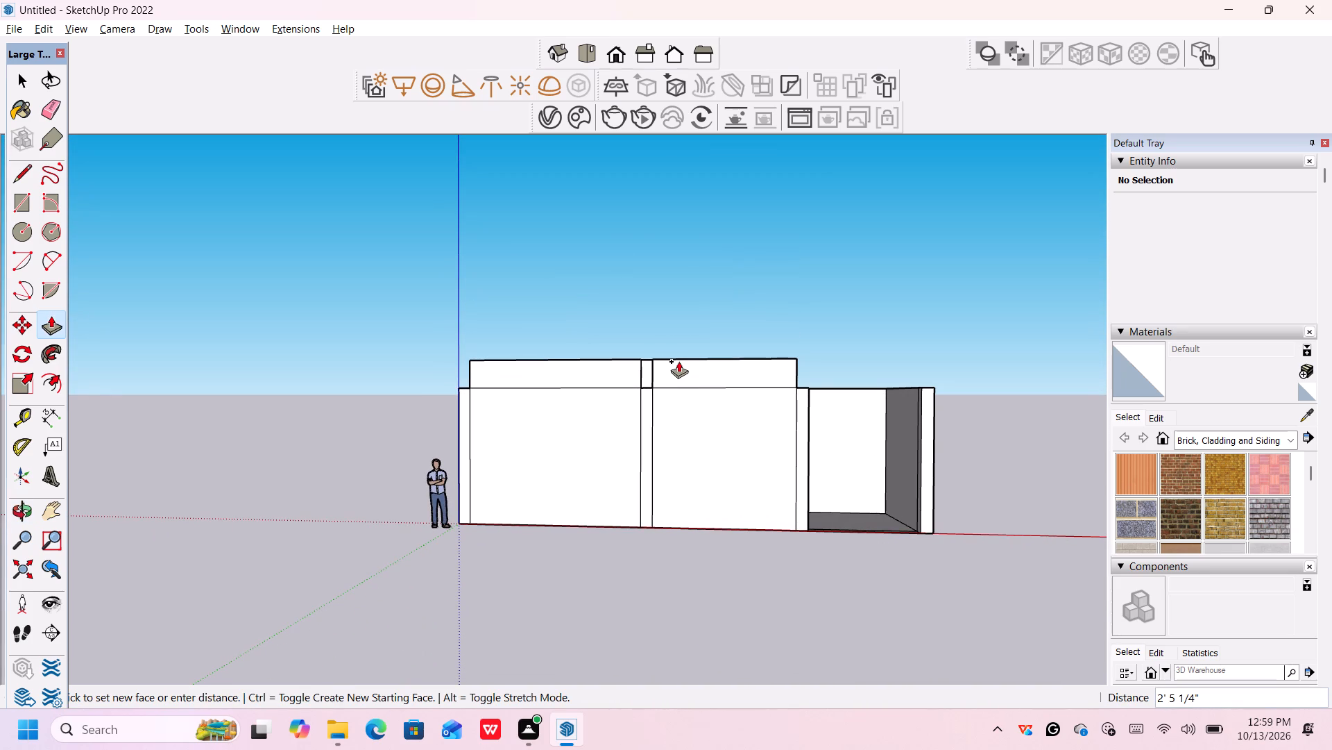
{"action": "key", "text": "2"}
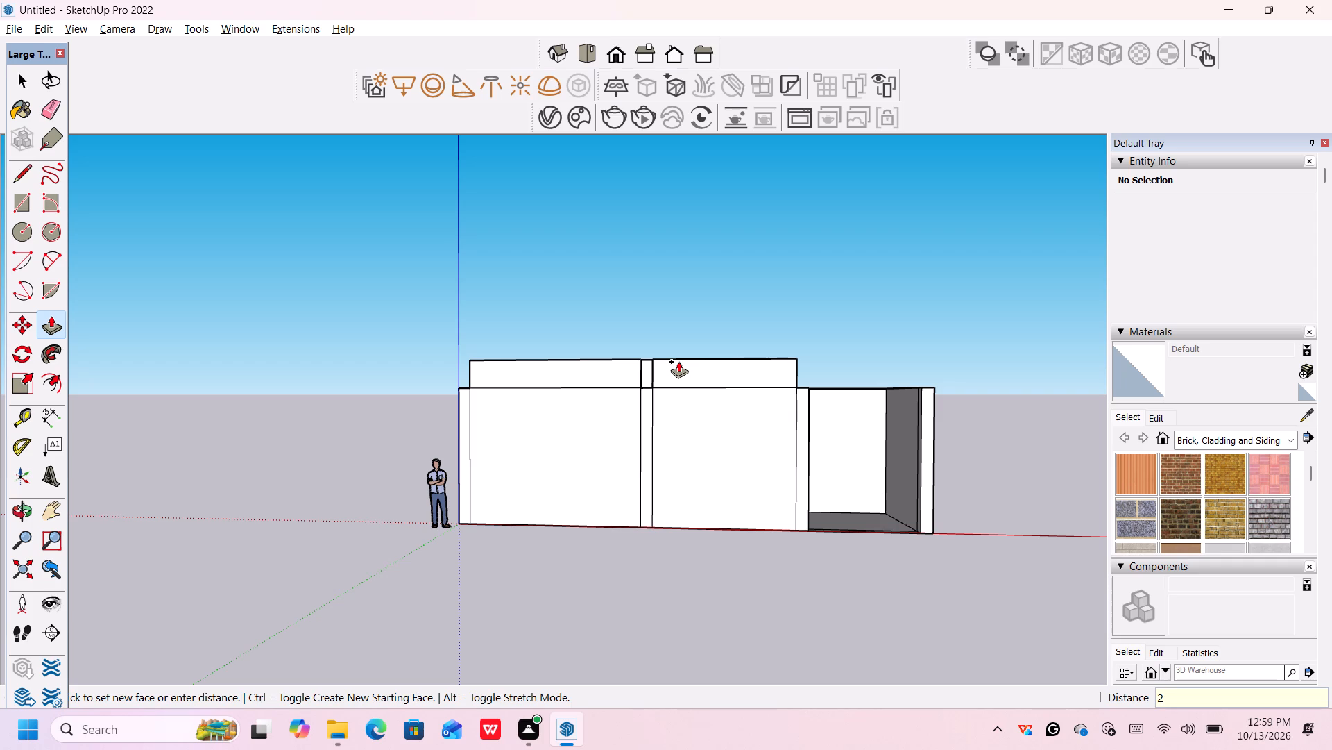
{"action": "key", "text": "period"}
{"action": "key", "text": "6"}
{"action": "key", "text": "apostrophe"}
{"action": "key", "text": "Return"}
Raise the front column's top until it is flush with the front room's raised roof.
{"action": "scroll", "coordinate": [641, 523], "scroll_direction": "down", "scroll_amount": 3}
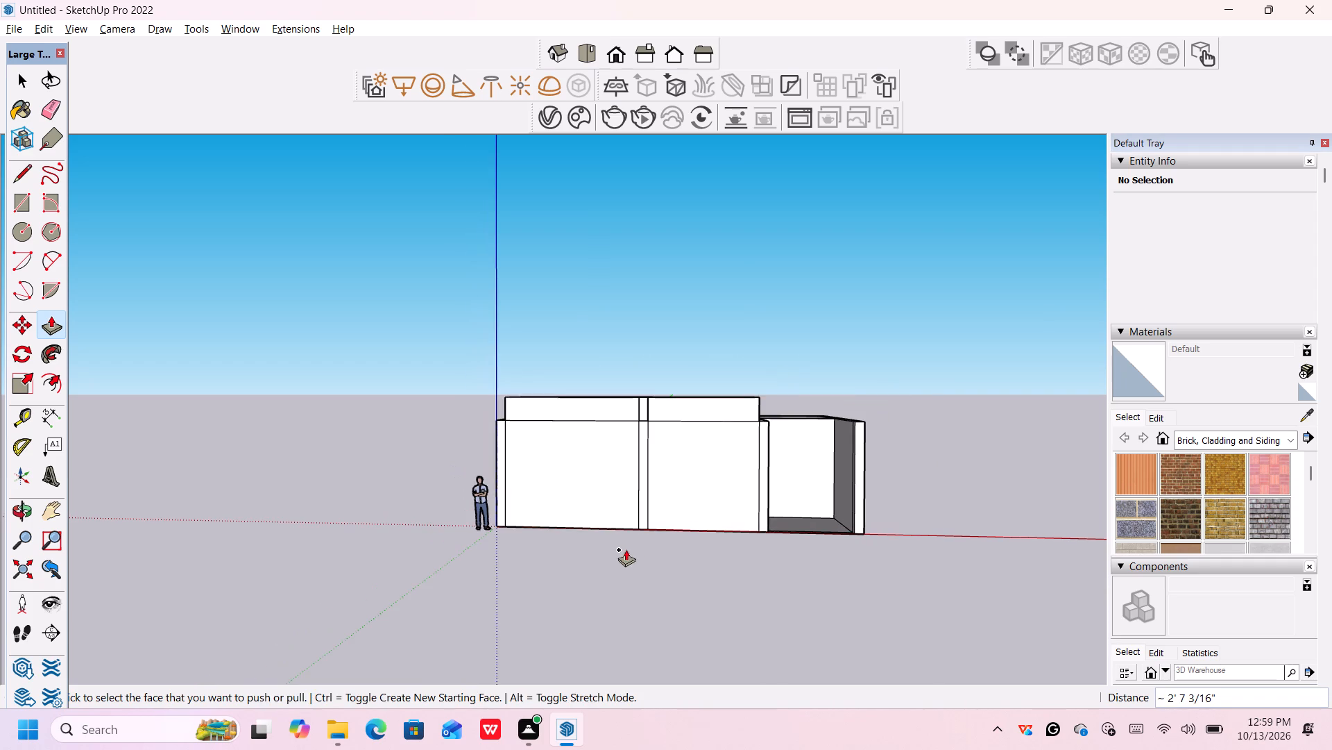
{"action": "middle_click_drag", "start_coordinate": [627, 552], "coordinate": [638, 742]}
{"action": "middle_click_drag", "start_coordinate": [631, 545], "coordinate": [667, 617]}
{"action": "scroll", "coordinate": [642, 492], "scroll_direction": "up", "scroll_amount": 11}
{"action": "left_click", "coordinate": [660, 445]}
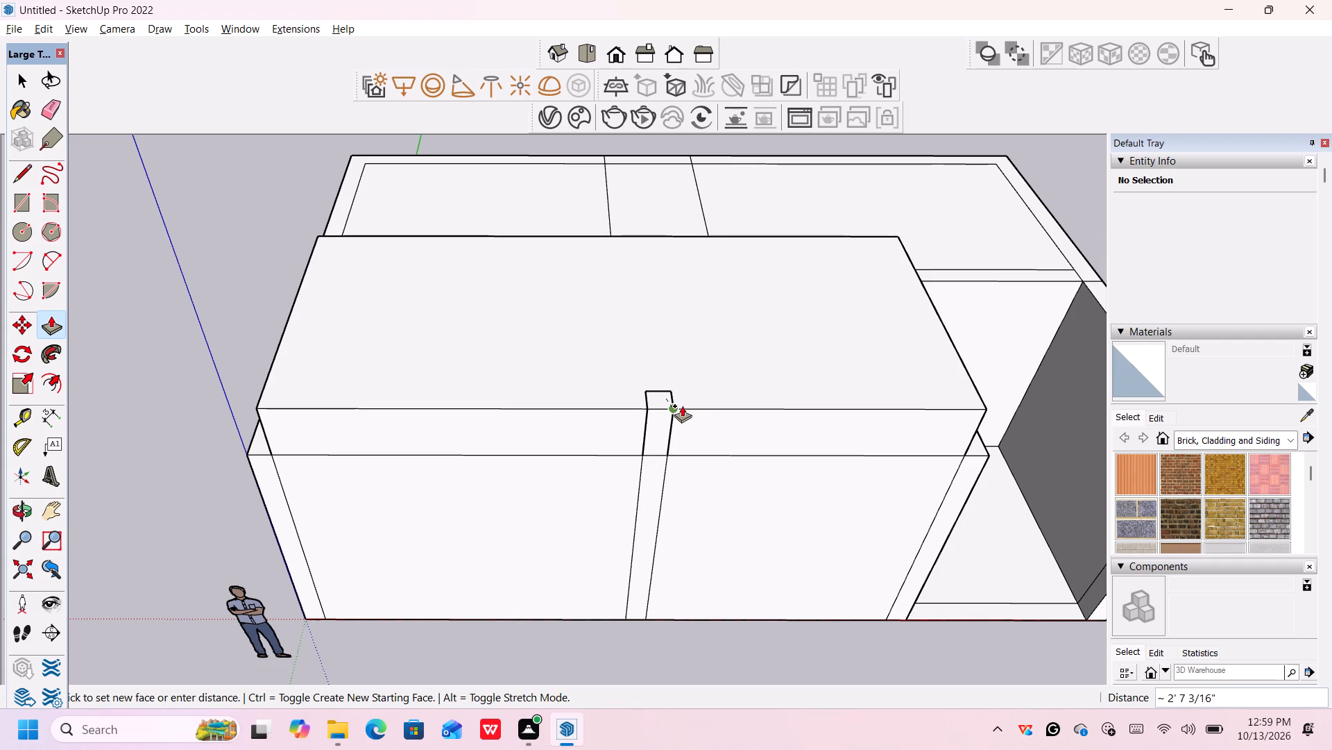
{"action": "left_click", "coordinate": [682, 406]}
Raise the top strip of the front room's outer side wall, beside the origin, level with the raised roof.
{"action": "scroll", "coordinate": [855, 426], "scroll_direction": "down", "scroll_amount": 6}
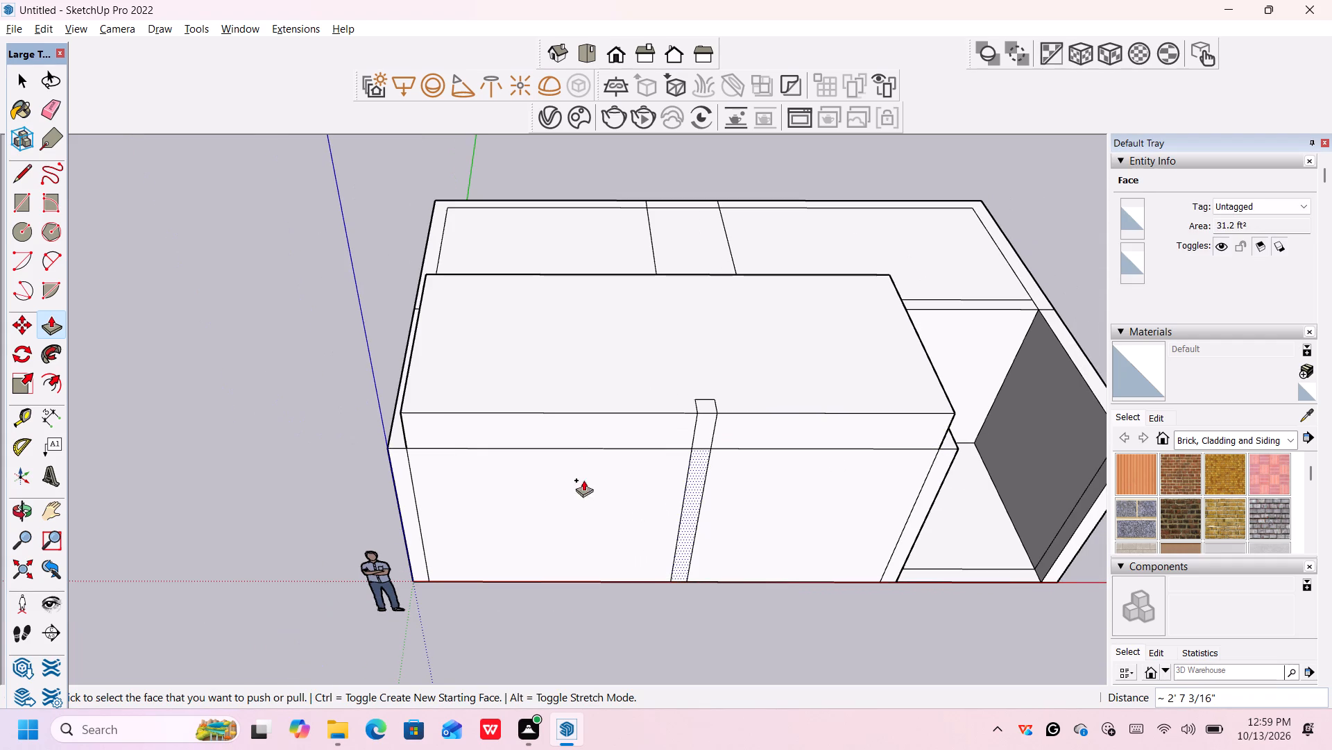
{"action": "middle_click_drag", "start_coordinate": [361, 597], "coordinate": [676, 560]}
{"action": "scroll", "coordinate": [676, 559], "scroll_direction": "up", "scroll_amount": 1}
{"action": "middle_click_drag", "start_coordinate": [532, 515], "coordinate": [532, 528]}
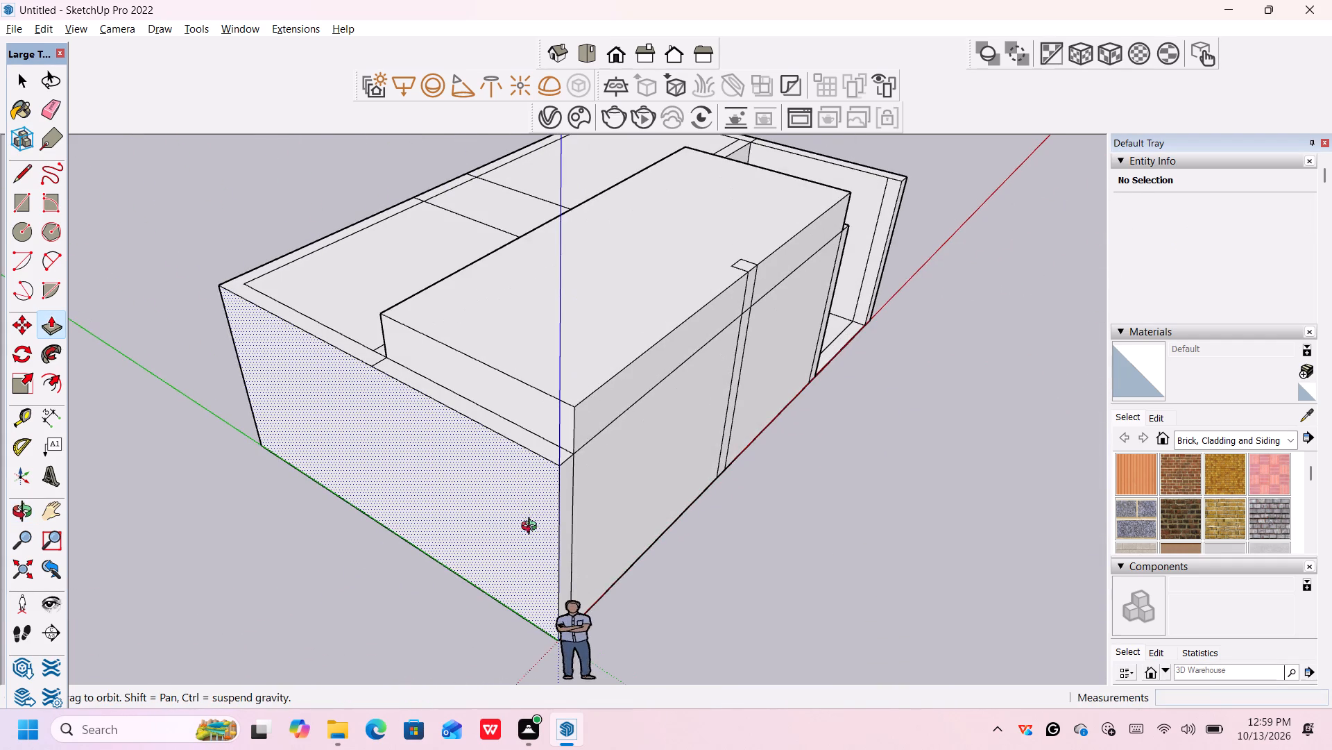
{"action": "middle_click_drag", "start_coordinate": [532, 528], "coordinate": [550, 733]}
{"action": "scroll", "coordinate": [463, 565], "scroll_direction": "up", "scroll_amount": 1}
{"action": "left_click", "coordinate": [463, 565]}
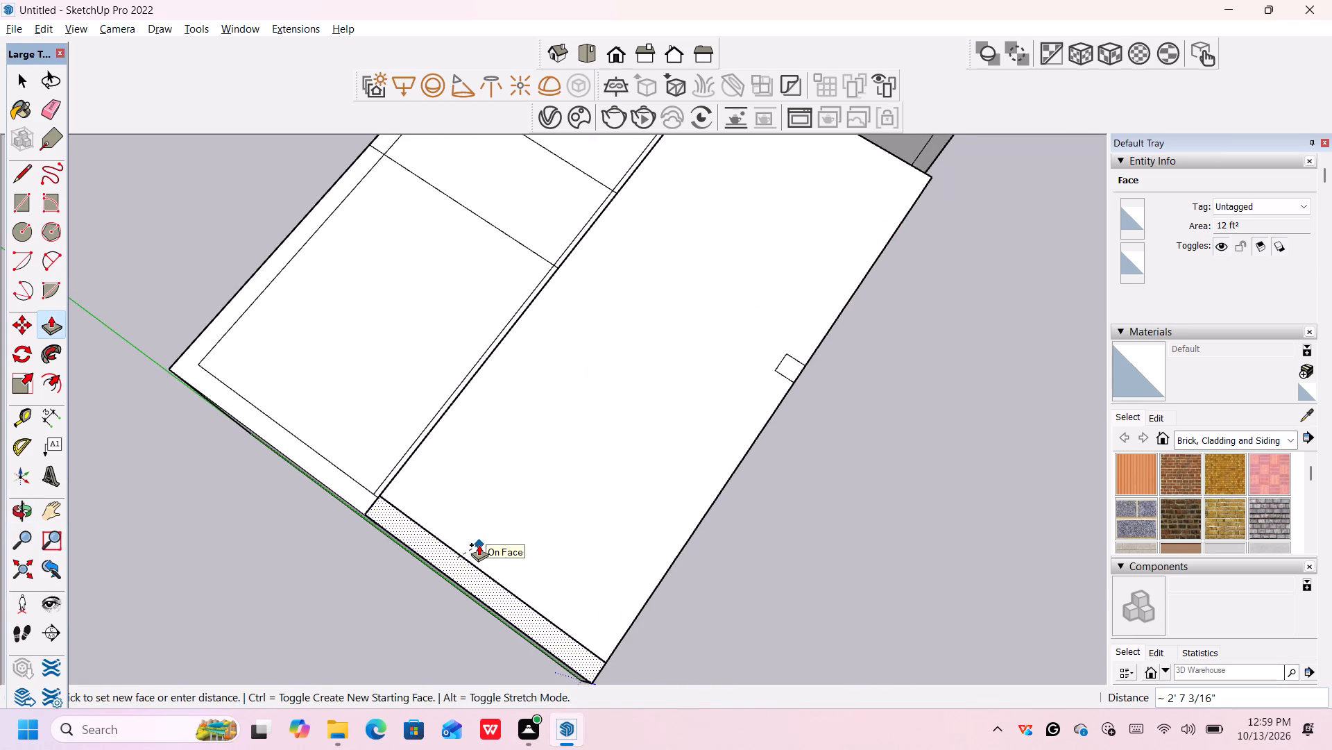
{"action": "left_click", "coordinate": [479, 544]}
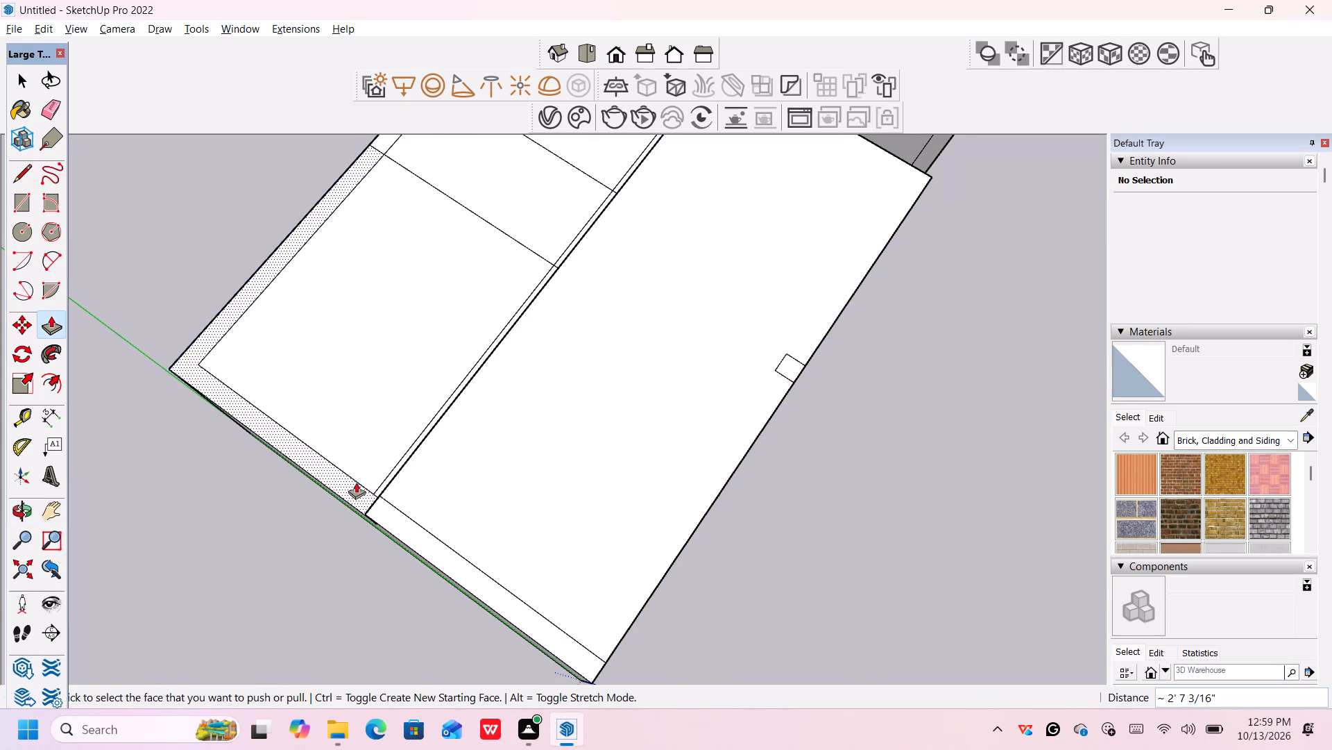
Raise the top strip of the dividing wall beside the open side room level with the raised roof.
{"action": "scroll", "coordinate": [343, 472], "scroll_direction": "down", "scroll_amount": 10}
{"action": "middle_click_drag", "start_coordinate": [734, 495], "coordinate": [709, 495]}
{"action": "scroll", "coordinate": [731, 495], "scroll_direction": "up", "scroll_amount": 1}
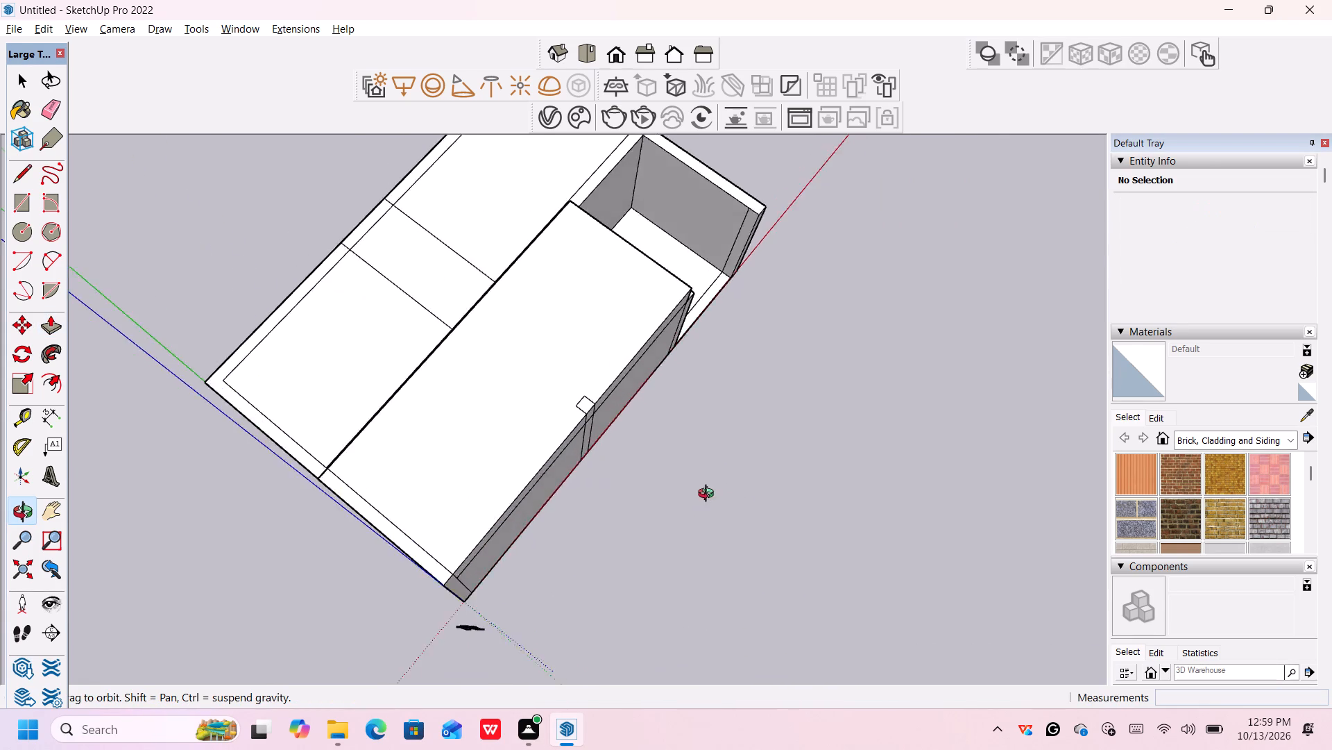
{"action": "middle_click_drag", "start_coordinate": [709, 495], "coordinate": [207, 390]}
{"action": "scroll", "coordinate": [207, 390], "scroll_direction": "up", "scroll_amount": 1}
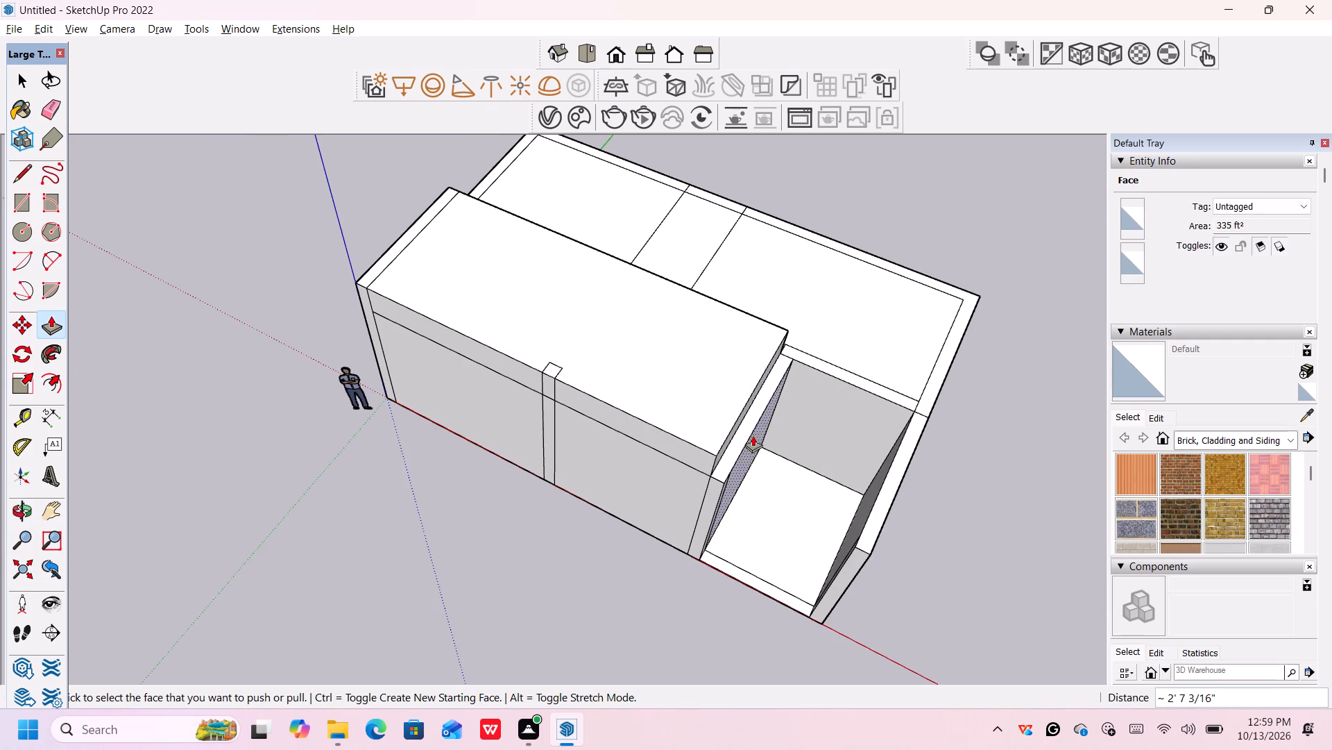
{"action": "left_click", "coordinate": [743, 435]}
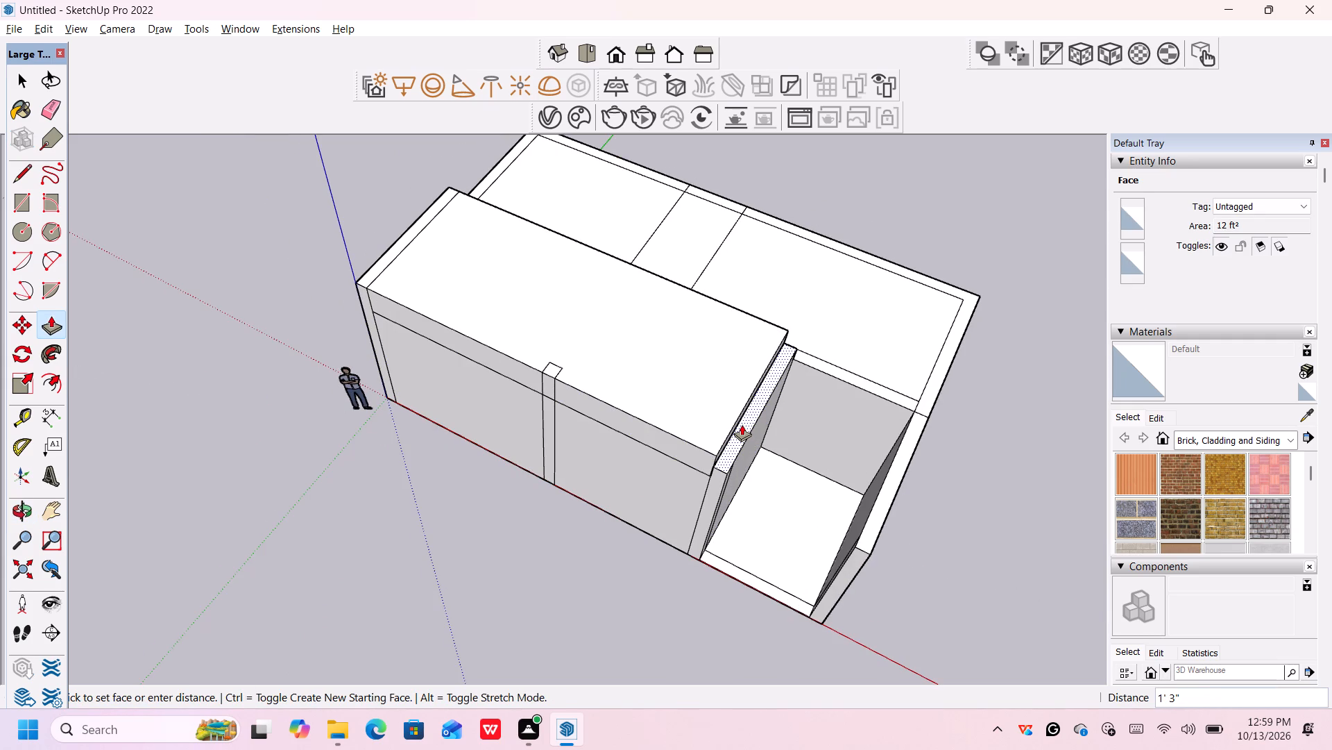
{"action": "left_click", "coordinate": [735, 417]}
Examine the raised front roof and the wall tops around it from several sides.
{"action": "scroll", "coordinate": [756, 404], "scroll_direction": "down", "scroll_amount": 5}
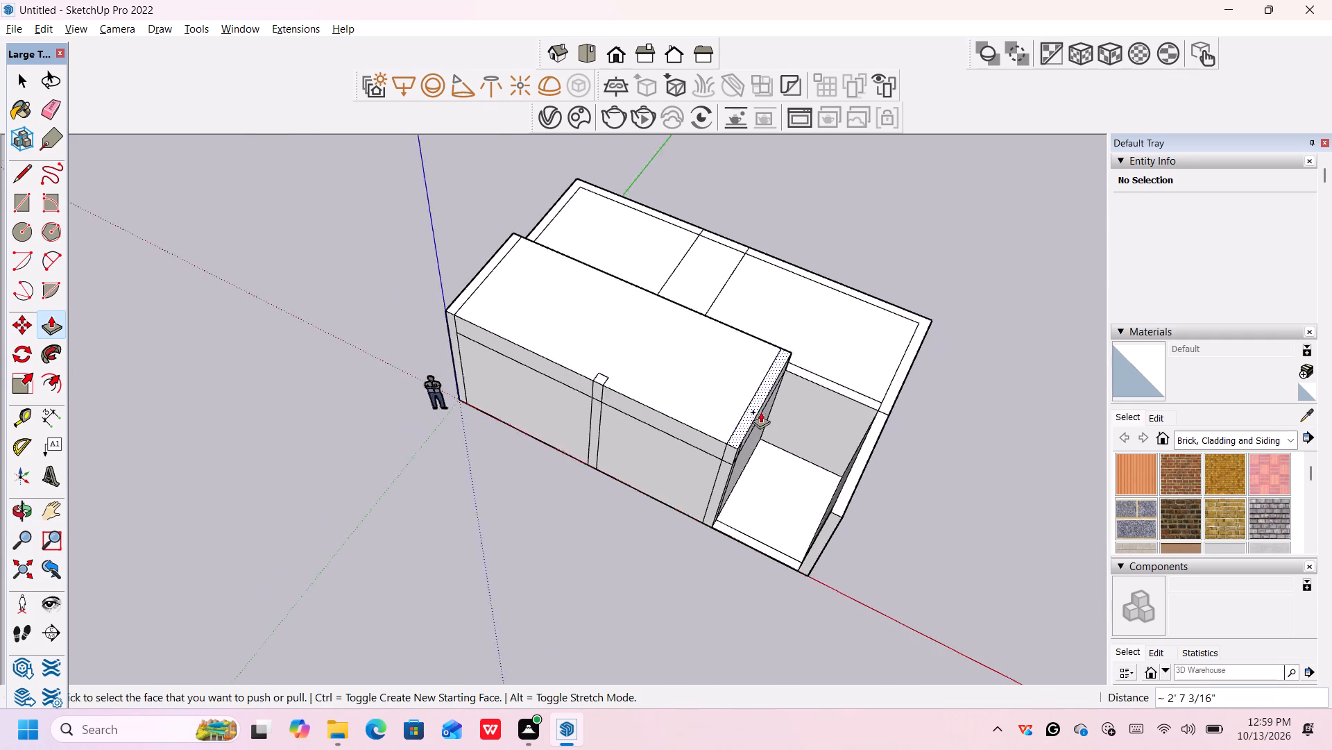
{"action": "scroll", "coordinate": [760, 412], "scroll_direction": "down", "scroll_amount": 6}
{"action": "middle_click_drag", "start_coordinate": [862, 490], "coordinate": [761, 399]}
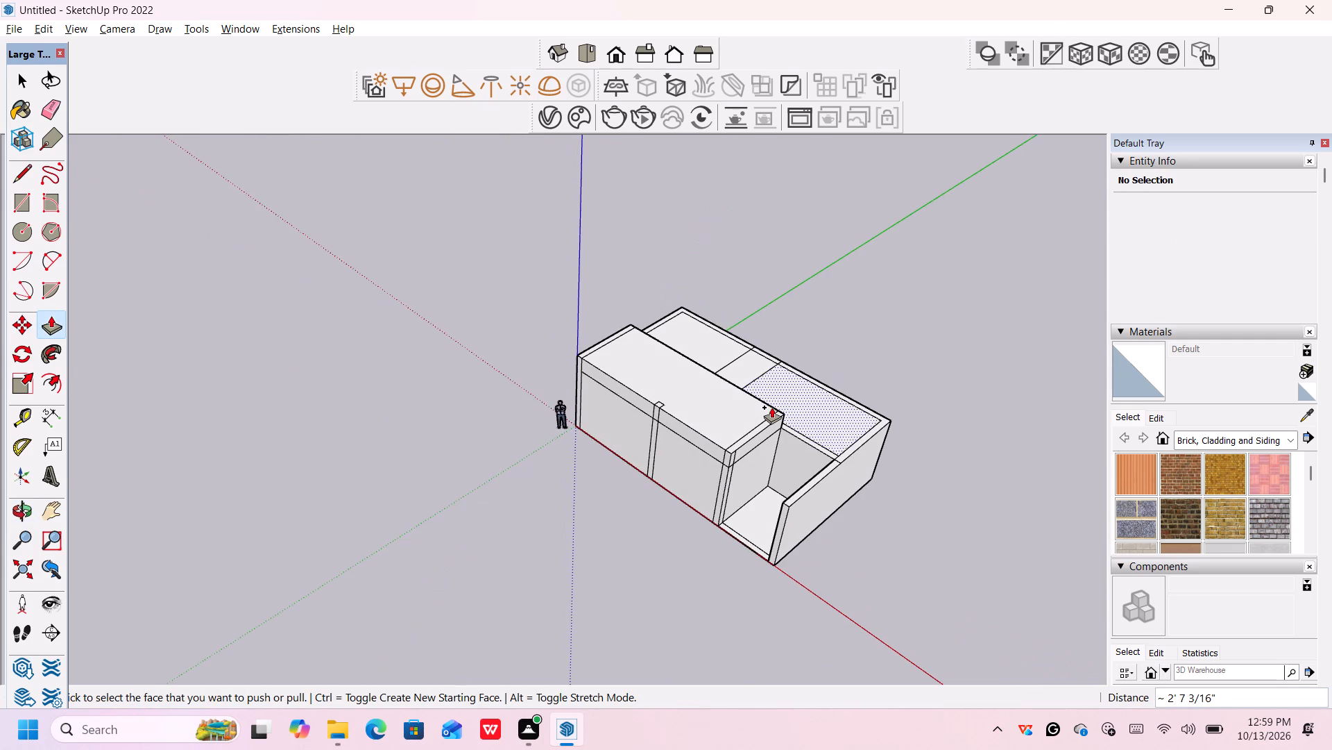
{"action": "middle_click_drag", "start_coordinate": [540, 481], "coordinate": [921, 479]}
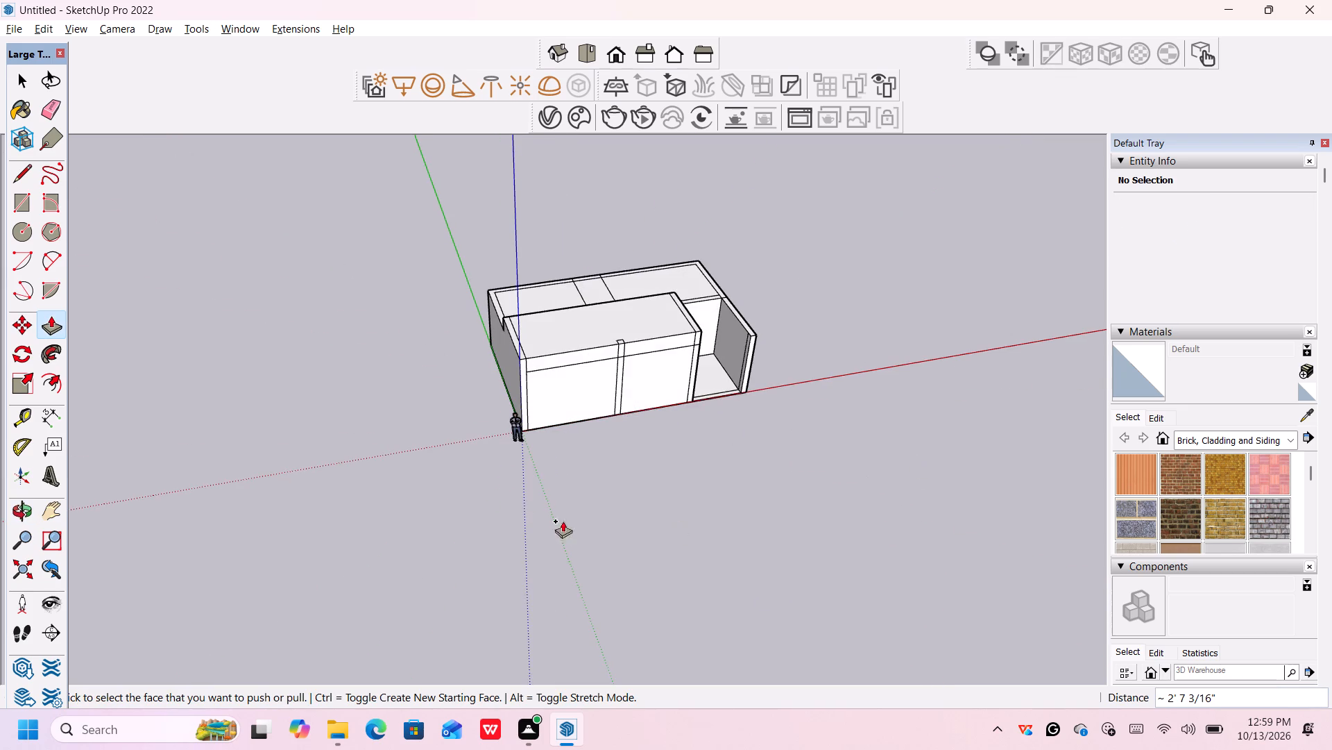
{"action": "scroll", "coordinate": [520, 476], "scroll_direction": "up", "scroll_amount": 3}
{"action": "middle_click_drag", "start_coordinate": [428, 383], "coordinate": [562, 623]}
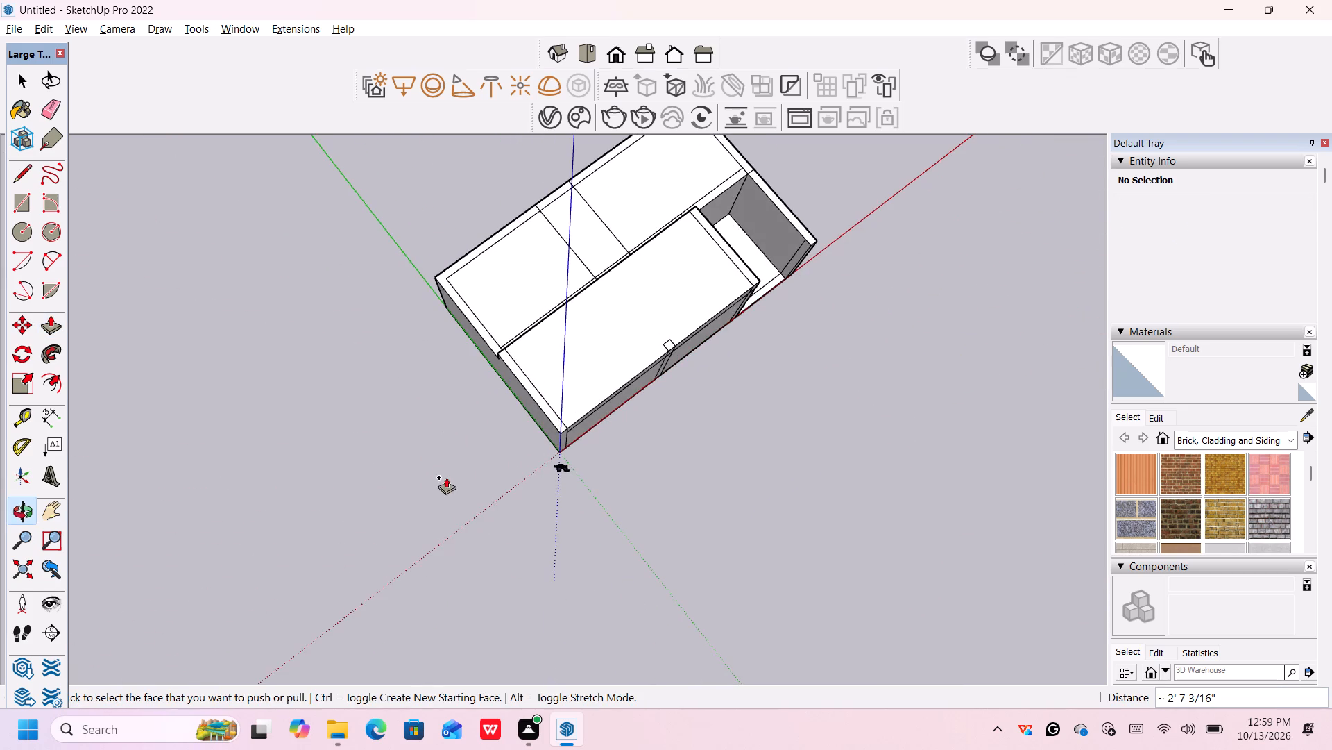
{"action": "middle_click_drag", "start_coordinate": [447, 477], "coordinate": [592, 538]}
{"action": "middle_click_drag", "start_coordinate": [463, 526], "coordinate": [605, 410]}
{"action": "middle_click_drag", "start_coordinate": [527, 483], "coordinate": [557, 396]}
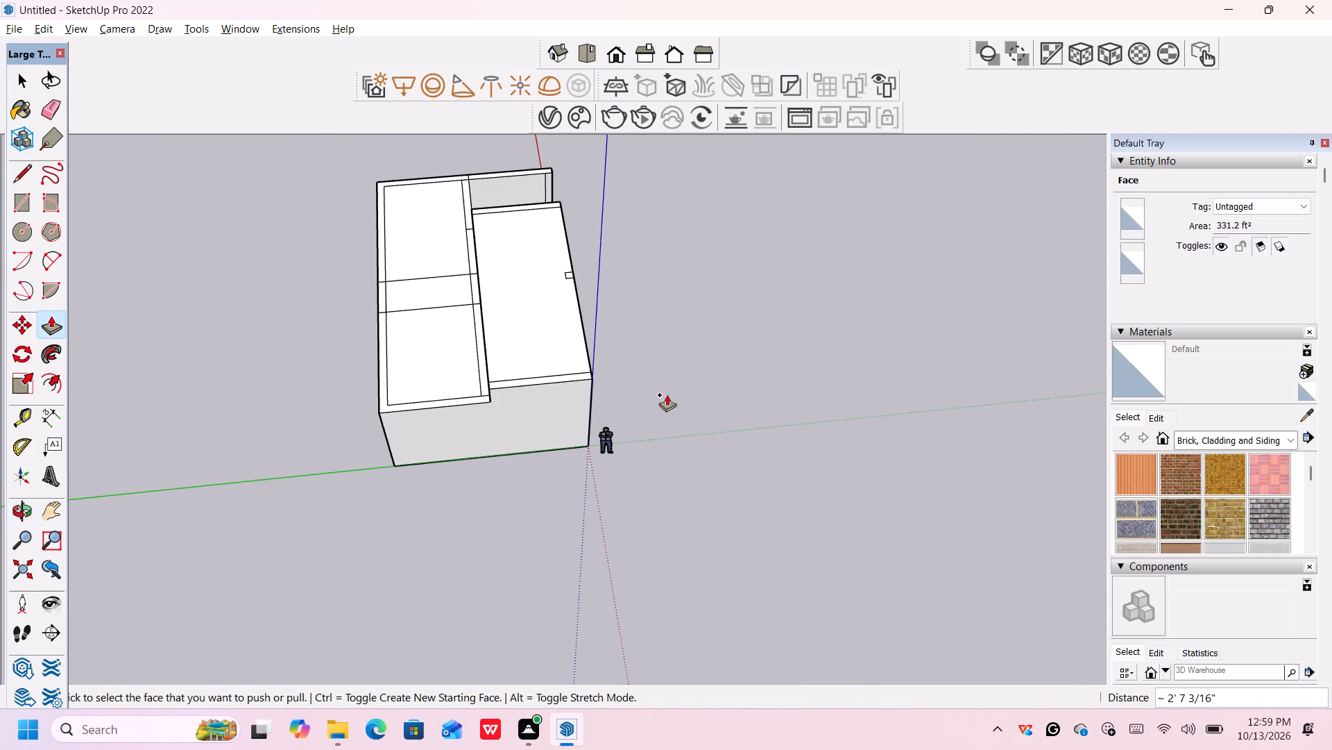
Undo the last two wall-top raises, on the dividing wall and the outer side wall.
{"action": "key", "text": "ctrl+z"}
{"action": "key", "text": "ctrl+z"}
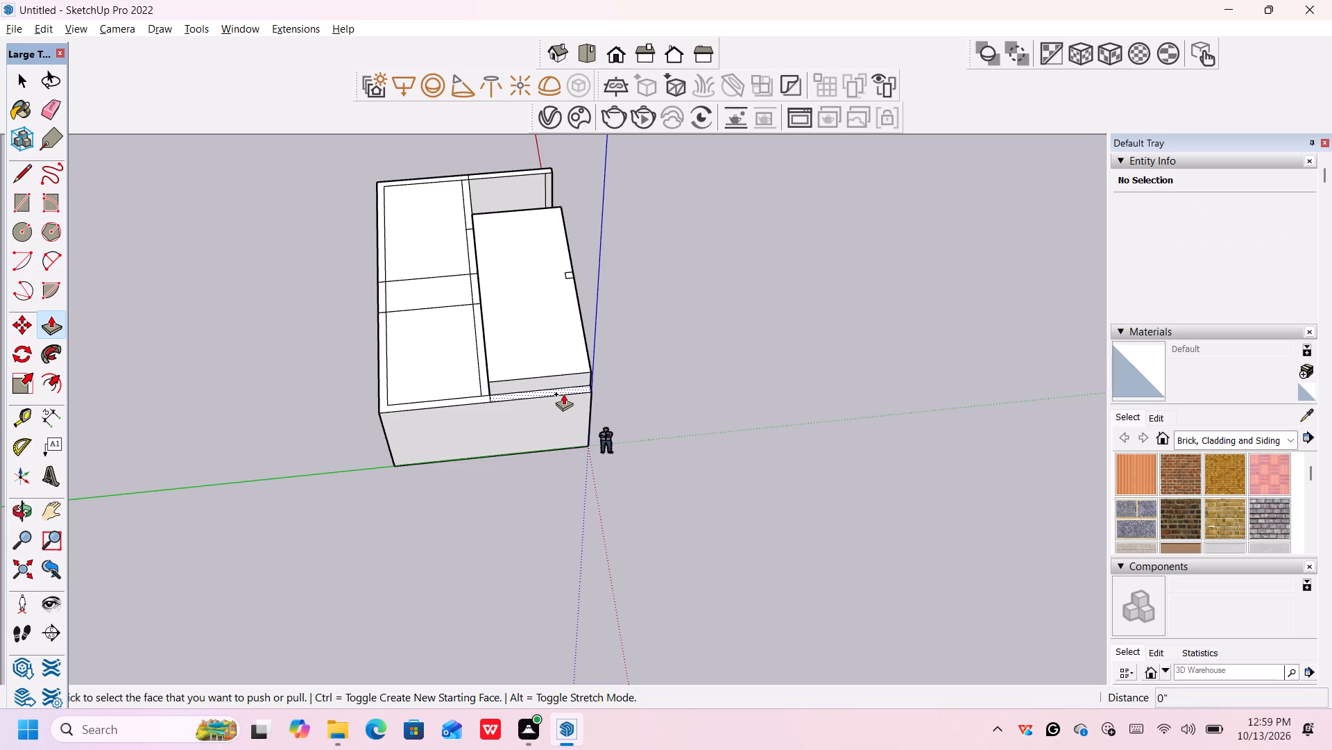
Push/Pull the front room's outer side wall top, beside the origin, up to the level of the raised roof.
{"action": "left_click", "coordinate": [562, 394]}
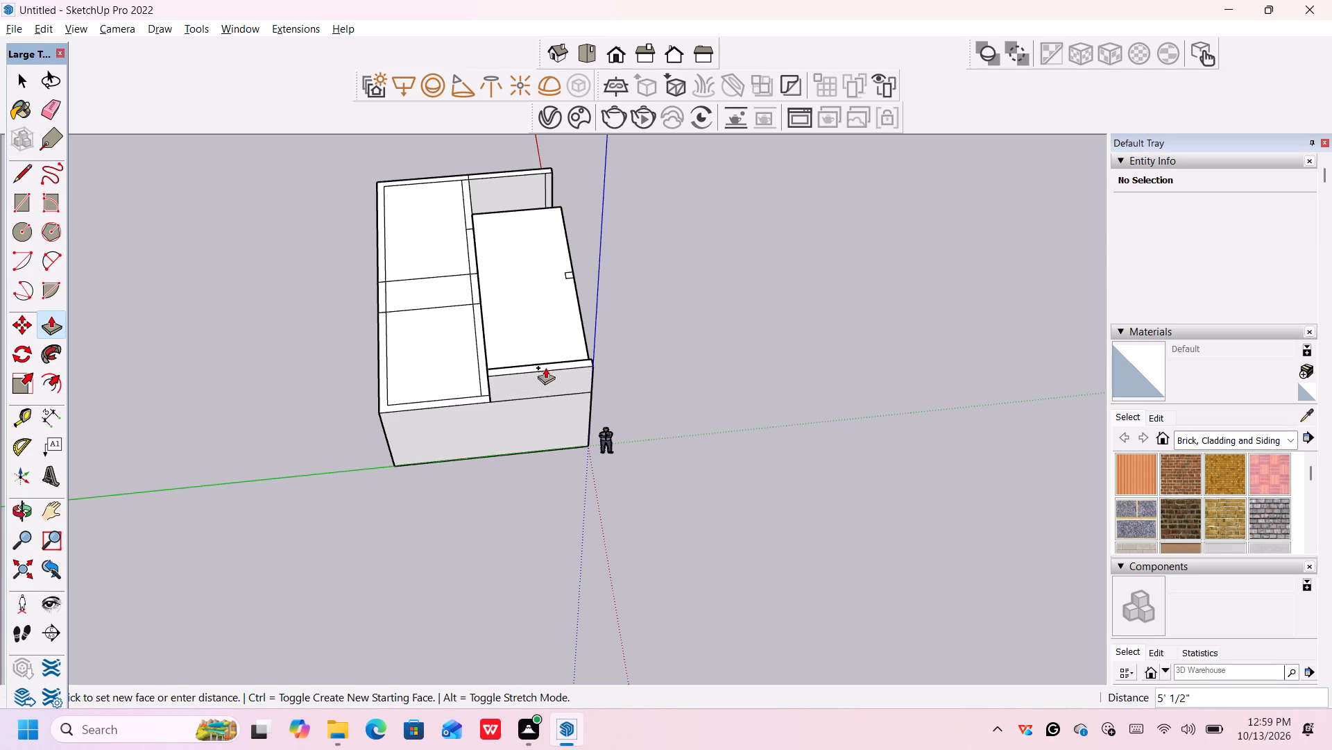
{"action": "left_click", "coordinate": [509, 345]}
{"action": "scroll", "coordinate": [608, 330], "scroll_direction": "down", "scroll_amount": 4}
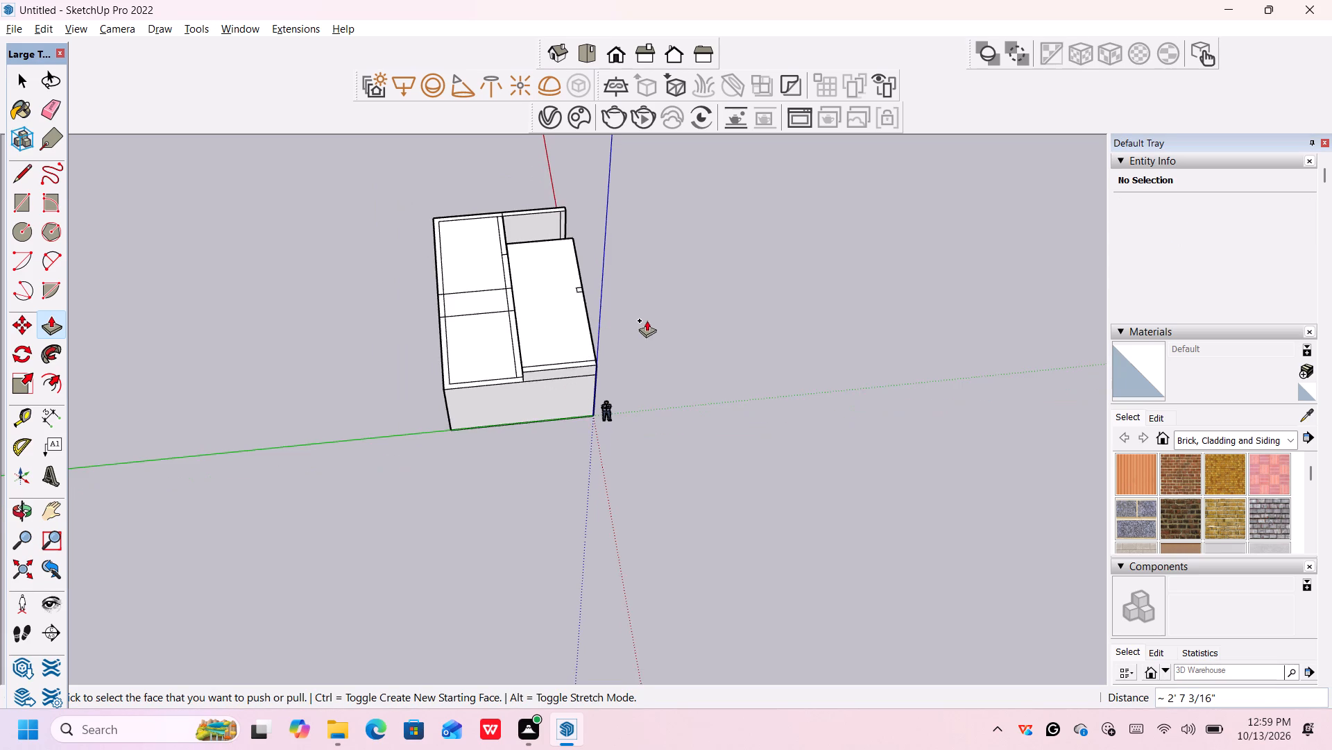
{"action": "middle_click_drag", "start_coordinate": [649, 324], "coordinate": [122, 313]}
{"action": "scroll", "coordinate": [828, 492], "scroll_direction": "up", "scroll_amount": 2}
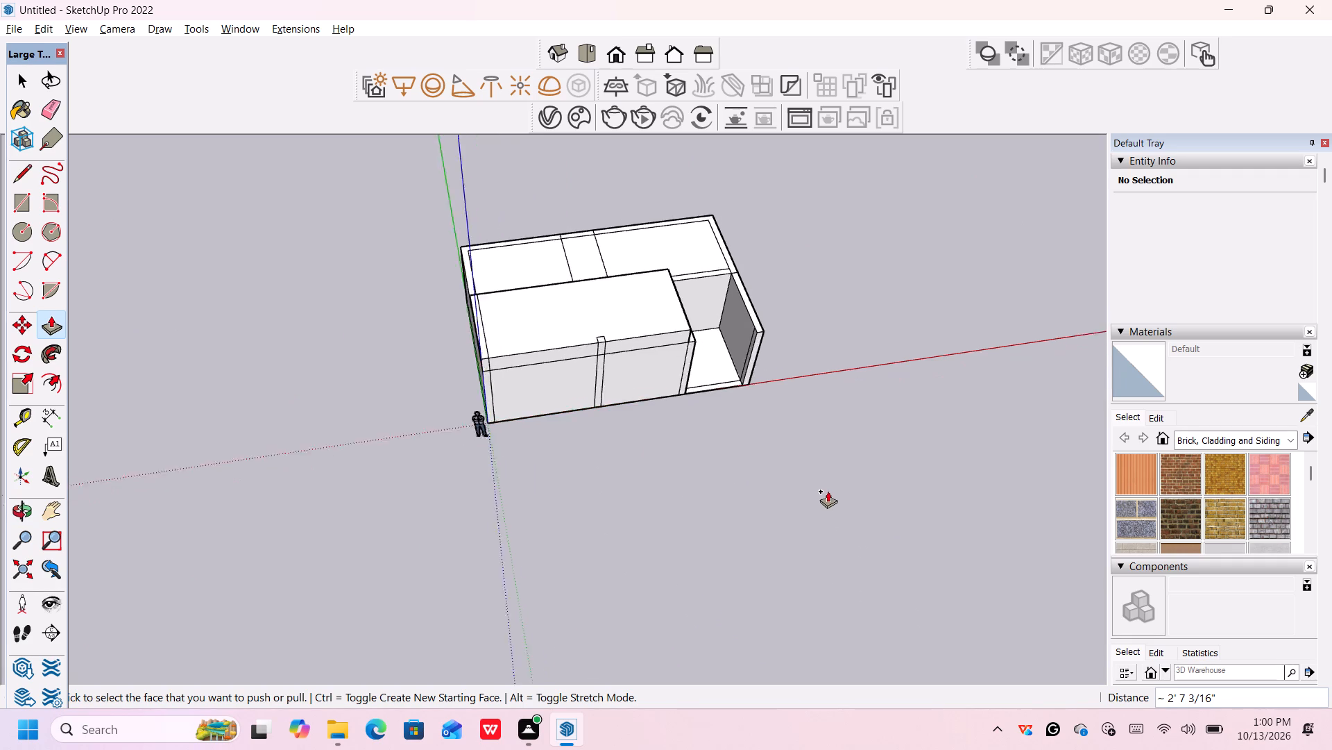
Push/Pull the top of the front room's side wall beside the open side room up level with the raised roof.
{"action": "scroll", "coordinate": [828, 491], "scroll_direction": "up", "scroll_amount": 4}
{"action": "middle_click_drag", "start_coordinate": [721, 483], "coordinate": [374, 417]}
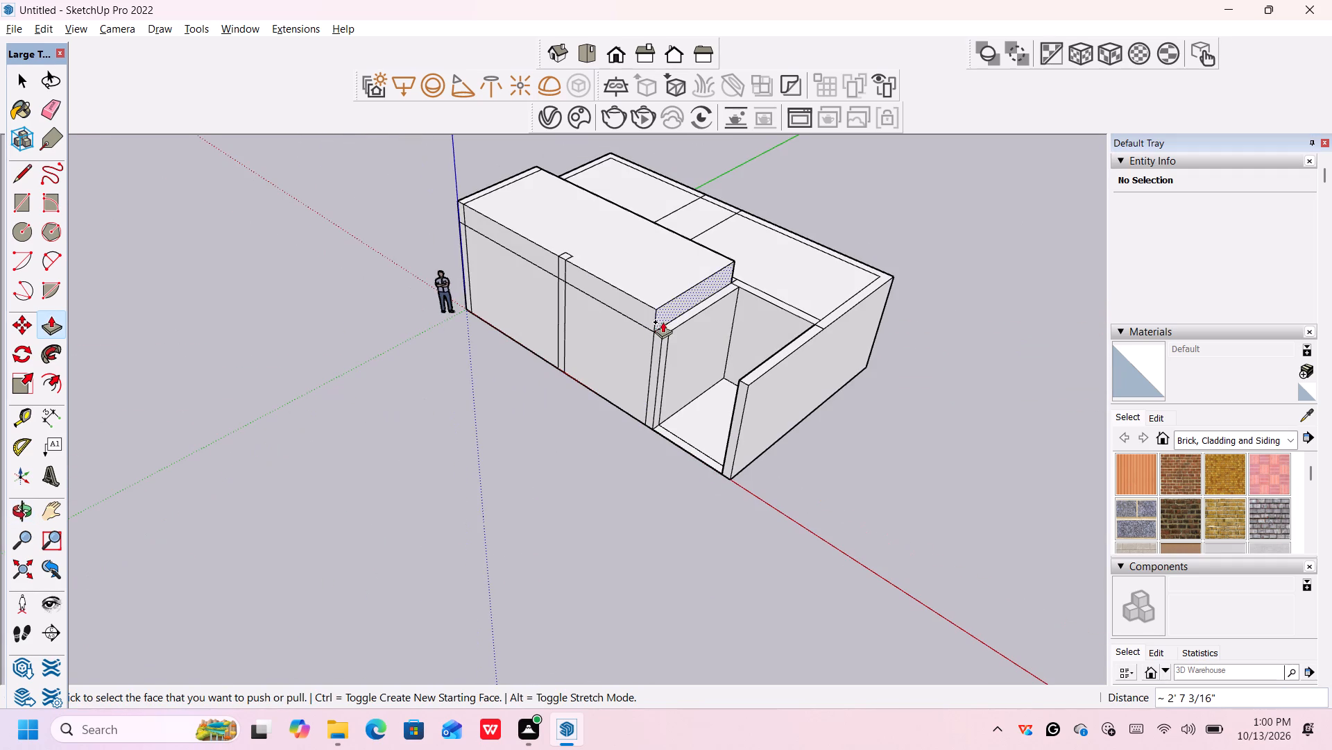
{"action": "left_click", "coordinate": [676, 327]}
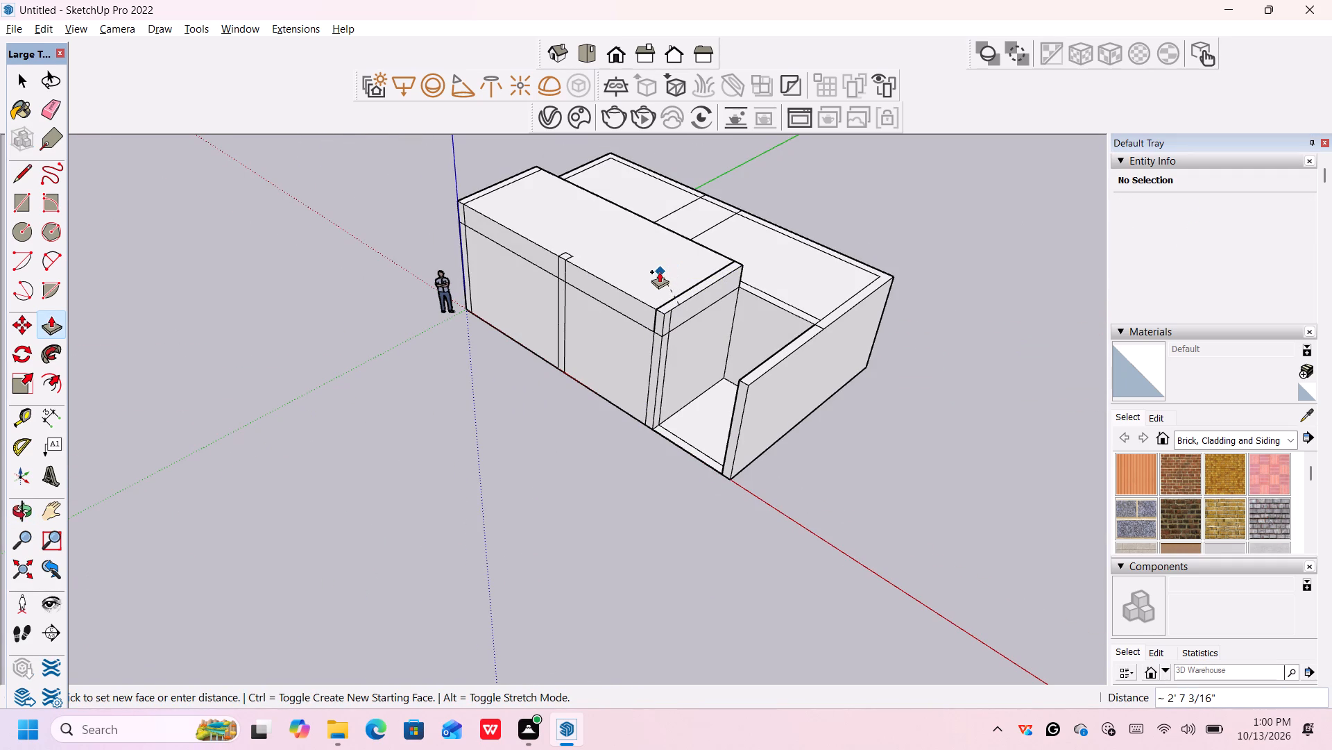
{"action": "left_click", "coordinate": [657, 273]}
{"action": "scroll", "coordinate": [715, 347], "scroll_direction": "down", "scroll_amount": 7}
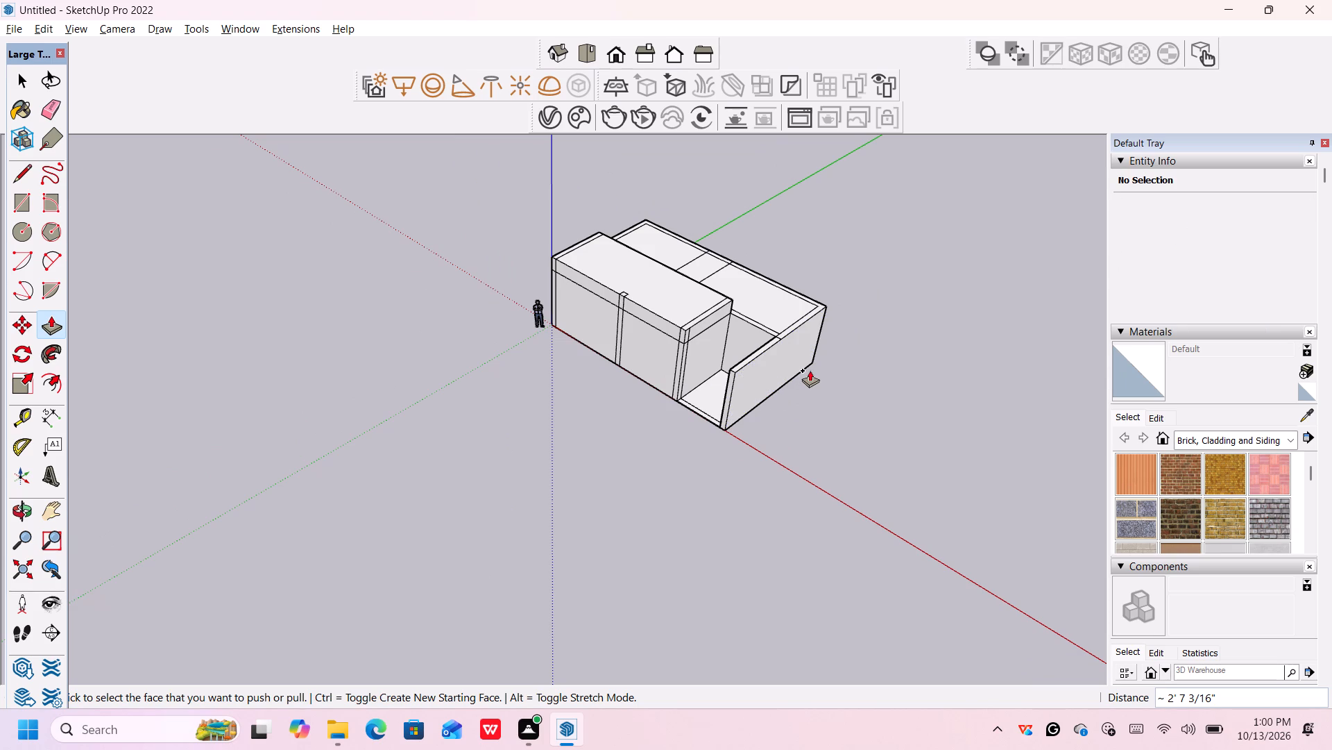
Push/Pull the roof of the rear room behind the open side room up level with the raised front roof.
{"action": "scroll", "coordinate": [679, 369], "scroll_direction": "up", "scroll_amount": 3}
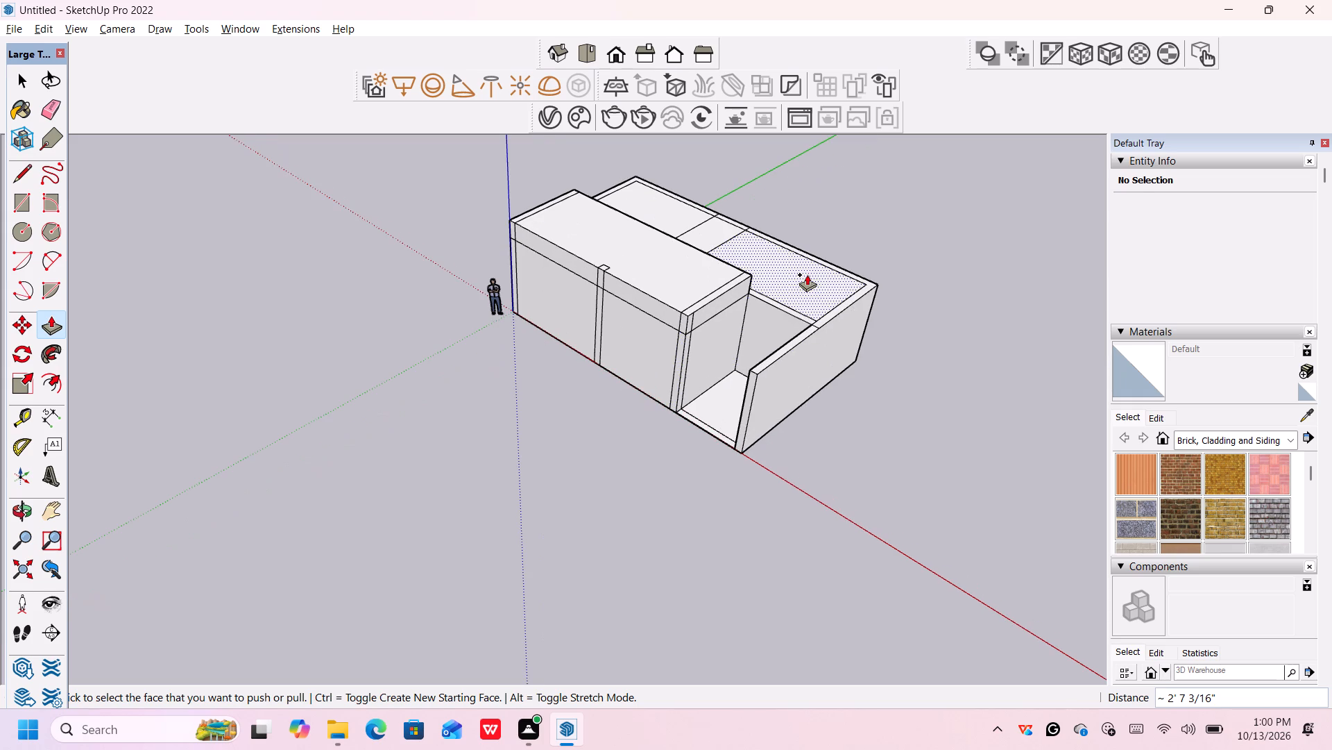
{"action": "middle_click_drag", "start_coordinate": [807, 281], "coordinate": [837, 454]}
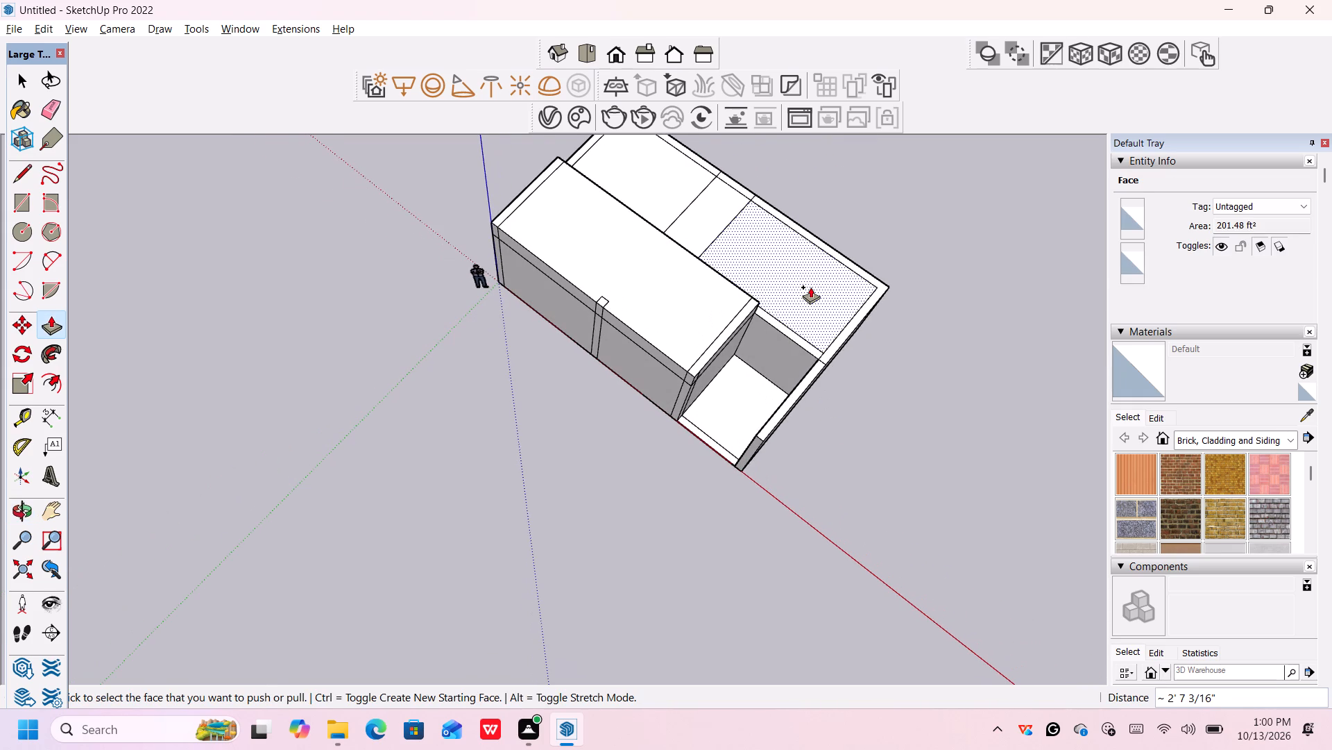
{"action": "scroll", "coordinate": [810, 286], "scroll_direction": "down", "scroll_amount": 4}
{"action": "left_click", "coordinate": [810, 286]}
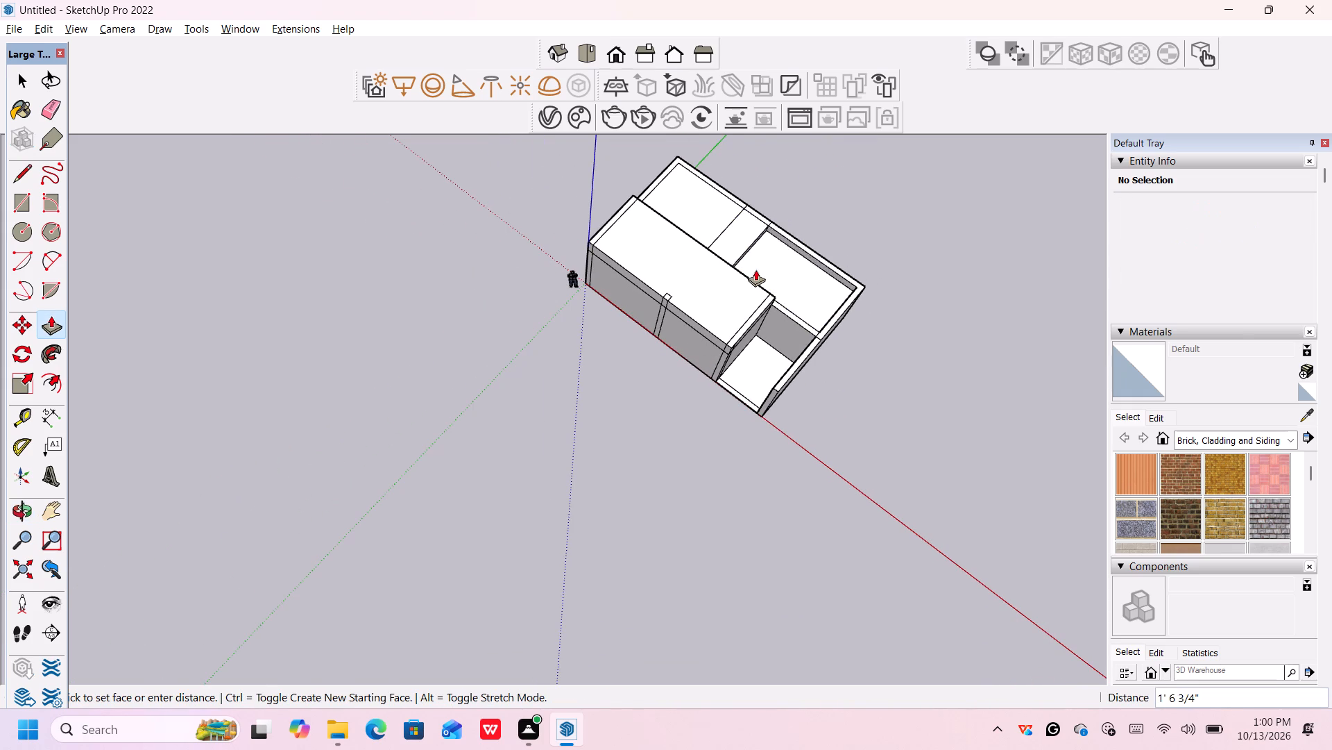
{"action": "left_click", "coordinate": [678, 242]}
Raise that rear room's wall tops, the strip facing the open side room and the outer corner wall, level with the raised roof.
{"action": "scroll", "coordinate": [815, 301], "scroll_direction": "up", "scroll_amount": 11}
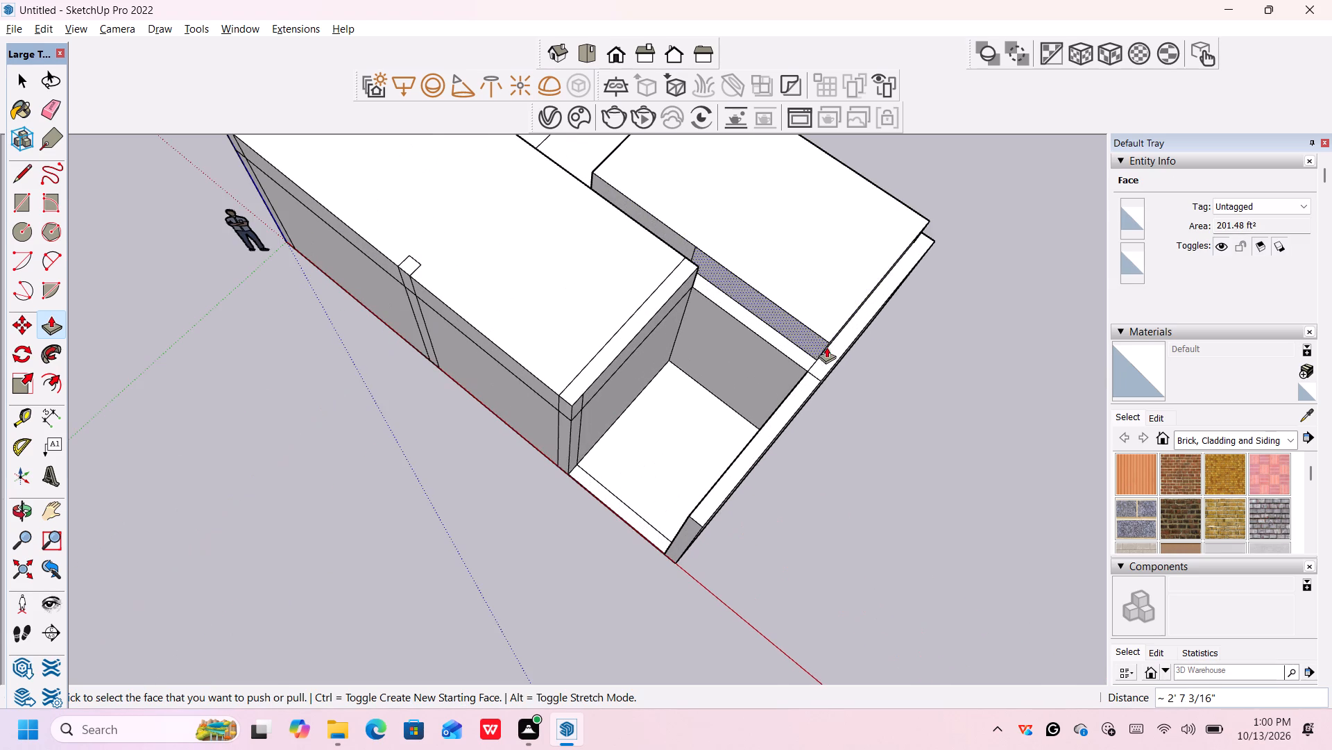
{"action": "left_click", "coordinate": [793, 349]}
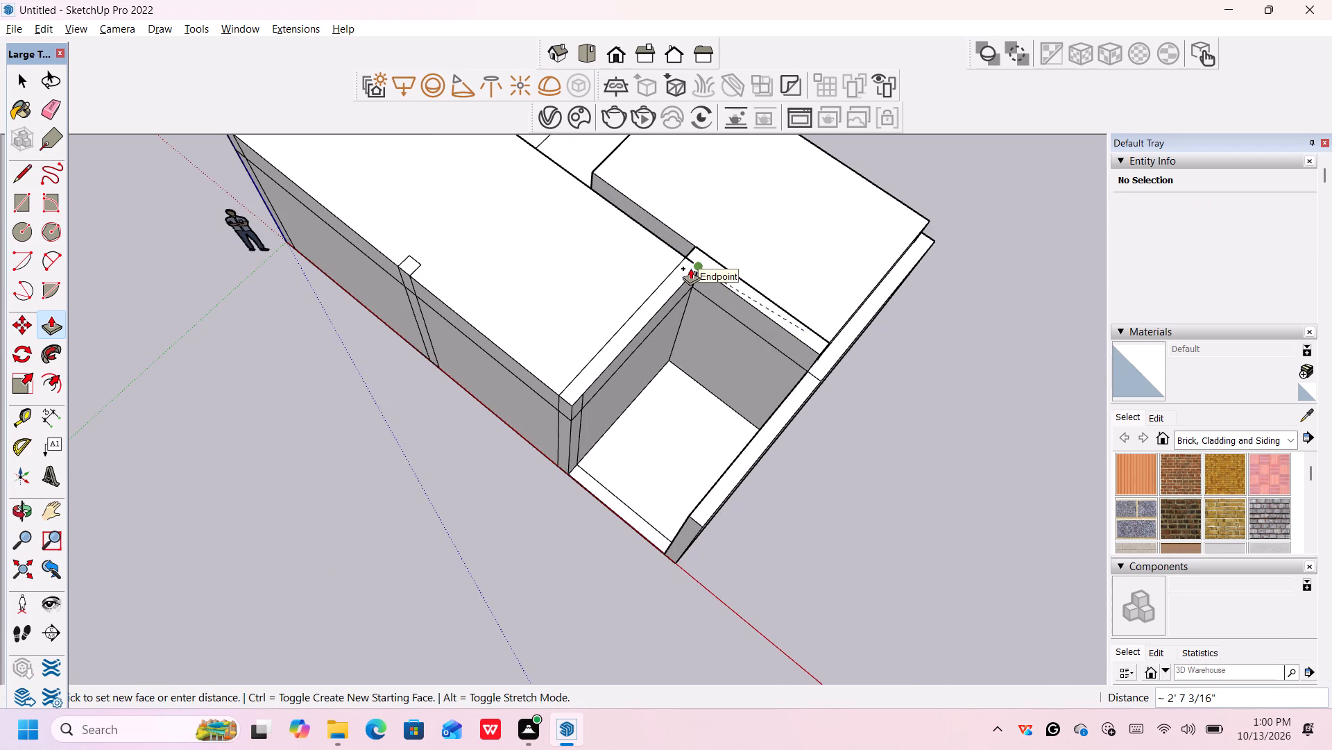
{"action": "left_click", "coordinate": [690, 268]}
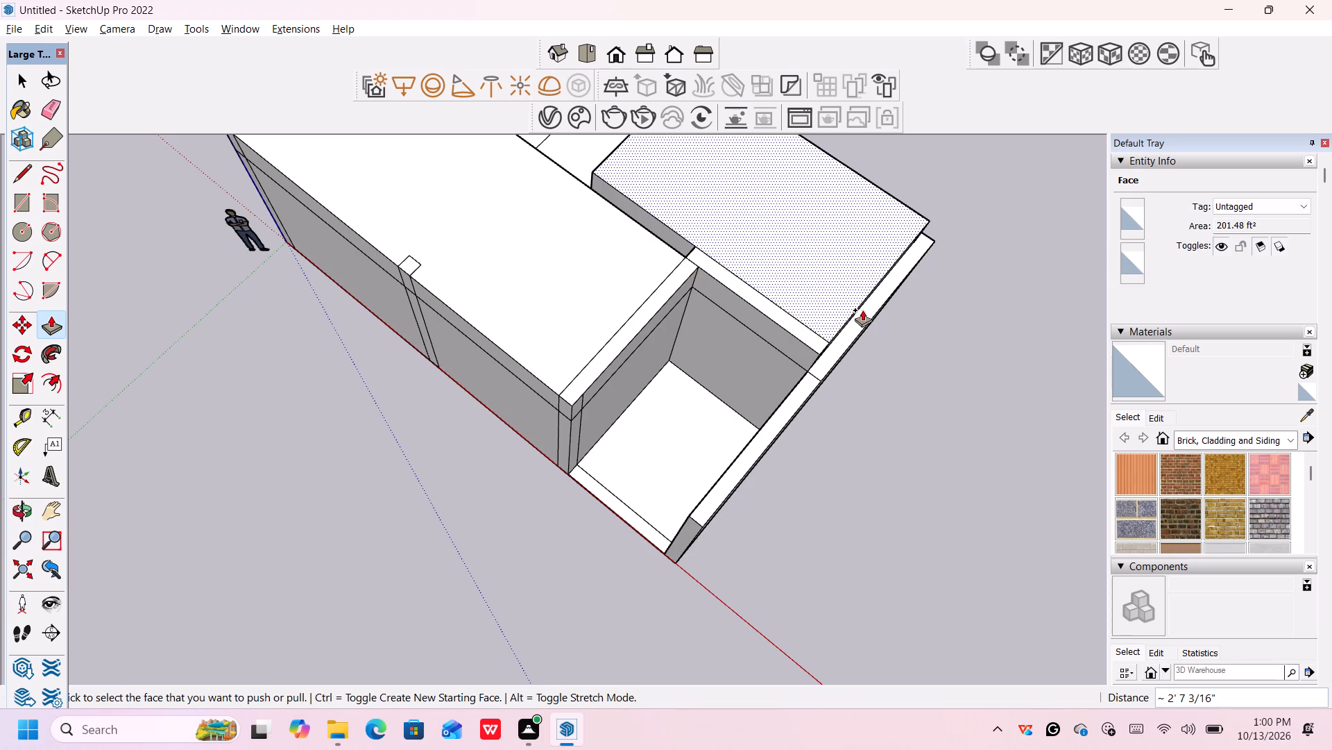
{"action": "left_click", "coordinate": [866, 317]}
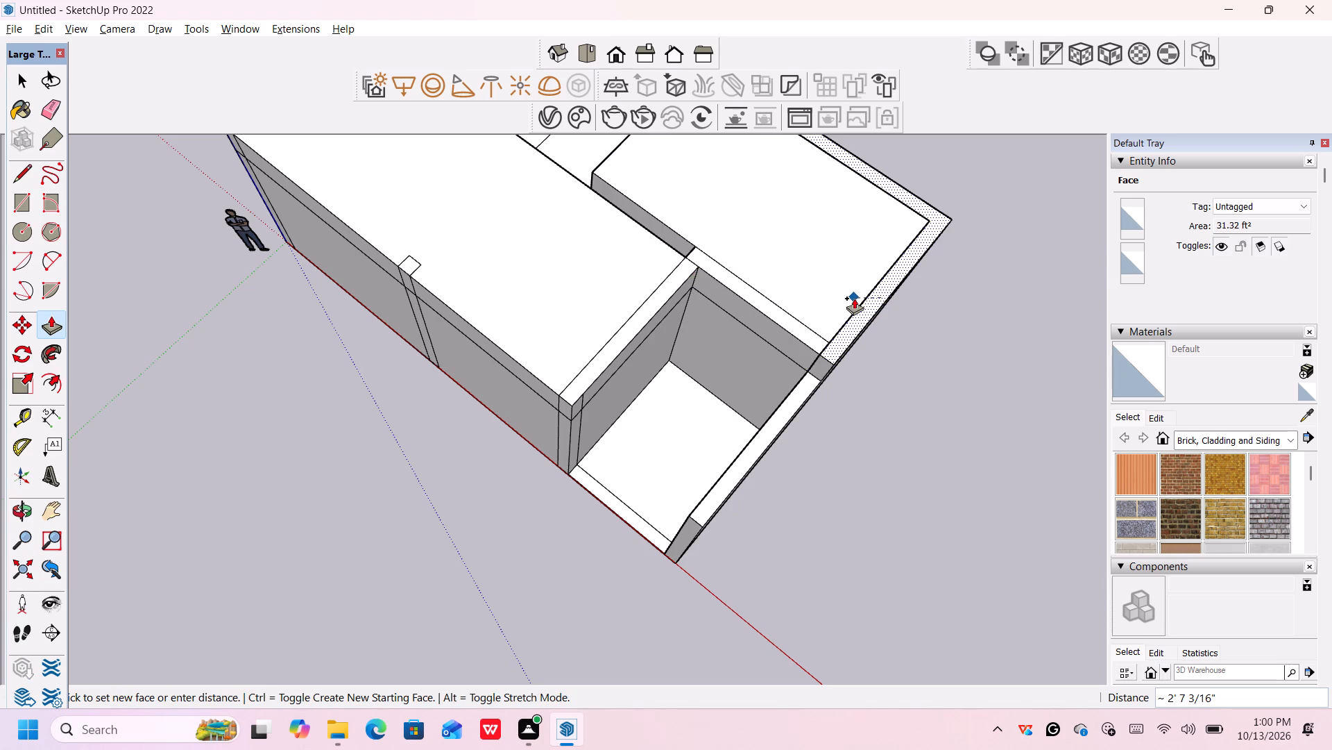
{"action": "left_click", "coordinate": [854, 298]}
{"action": "scroll", "coordinate": [783, 281], "scroll_direction": "down", "scroll_amount": 5}
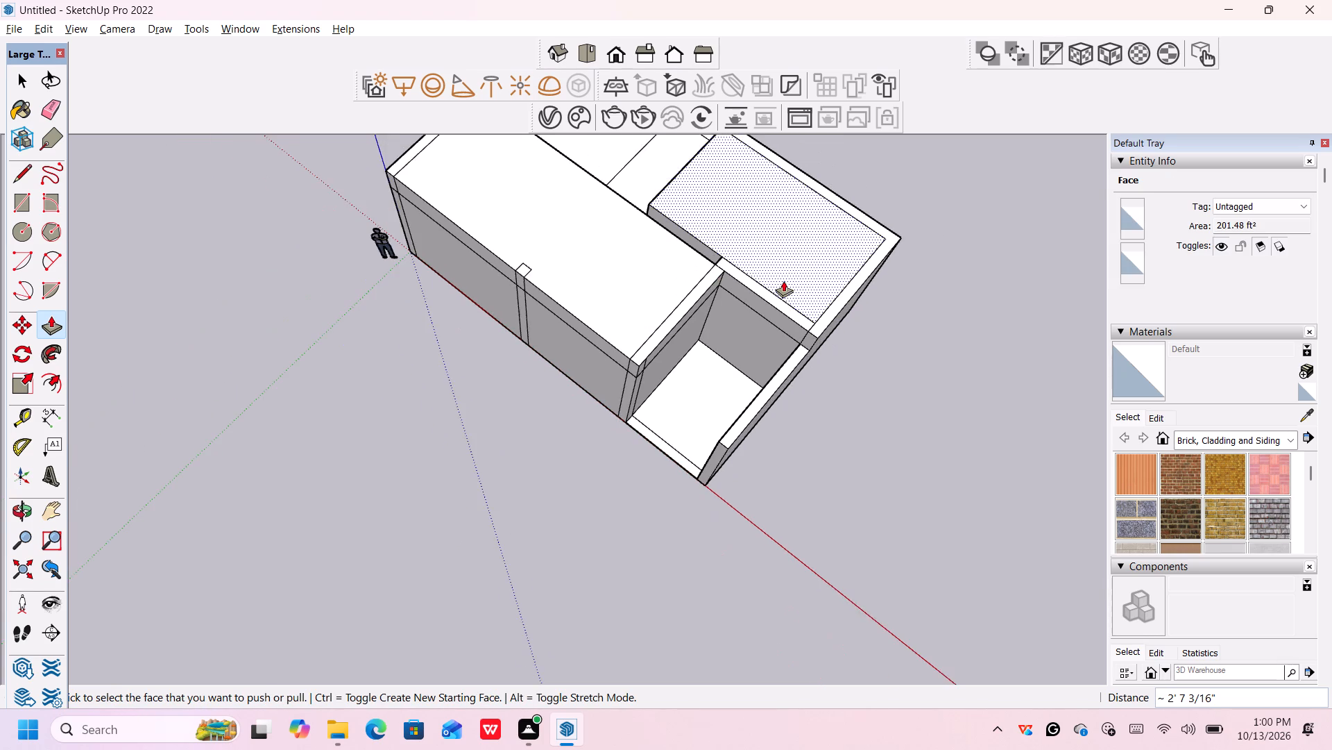
{"action": "scroll", "coordinate": [644, 207], "scroll_direction": "down", "scroll_amount": 3}
Push/Pull the narrow middle roof section between the two rear rooms up level with the raised roof.
{"action": "scroll", "coordinate": [643, 206], "scroll_direction": "up", "scroll_amount": 1}
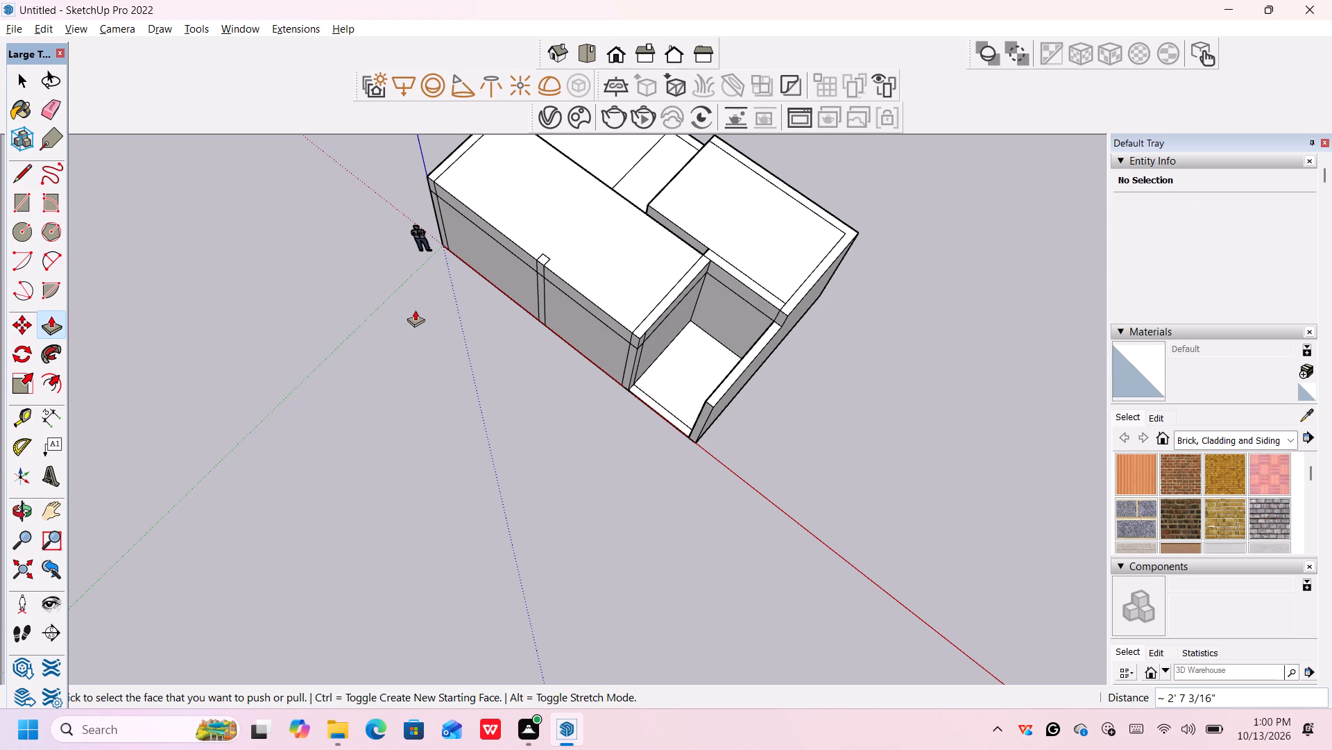
{"action": "middle_click_drag", "start_coordinate": [412, 308], "coordinate": [504, 398]}
{"action": "scroll", "coordinate": [504, 392], "scroll_direction": "up", "scroll_amount": 1}
{"action": "middle_click_drag", "start_coordinate": [504, 392], "coordinate": [505, 394]}
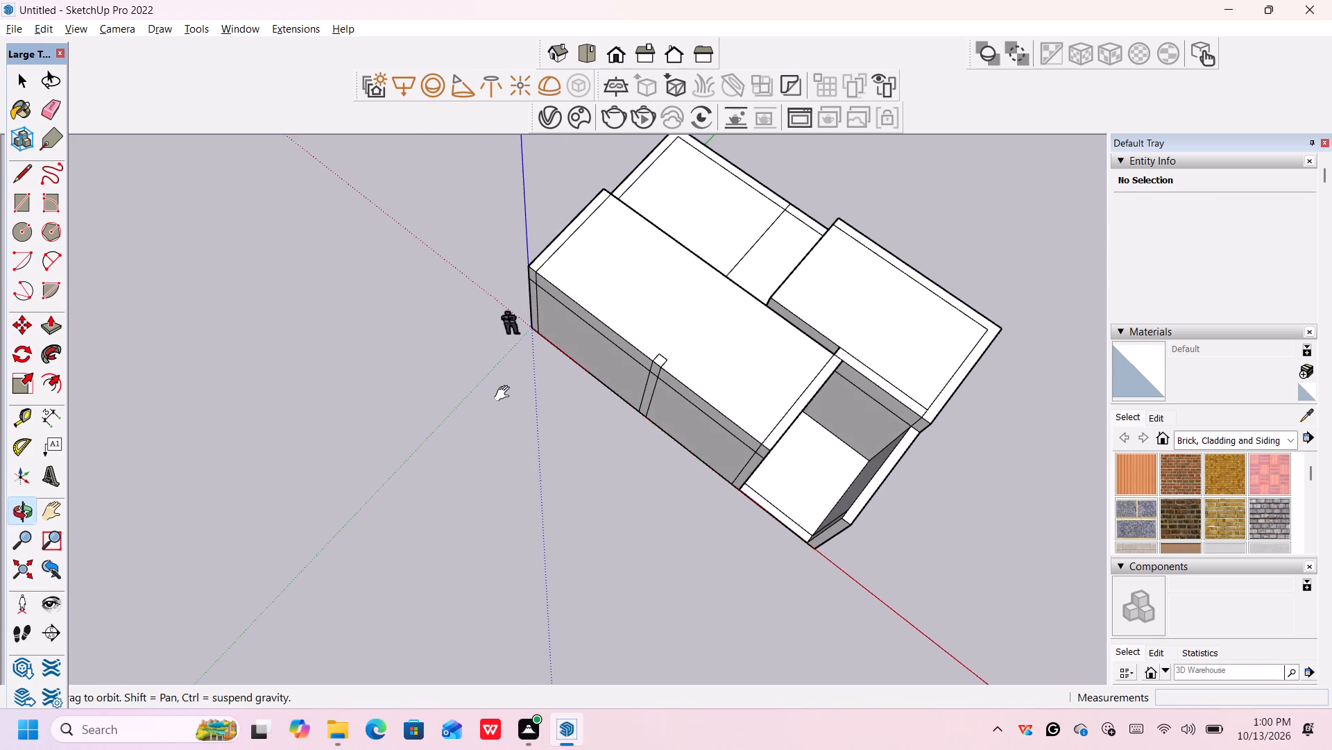
{"action": "middle_click_drag", "start_coordinate": [505, 394], "coordinate": [851, 276]}
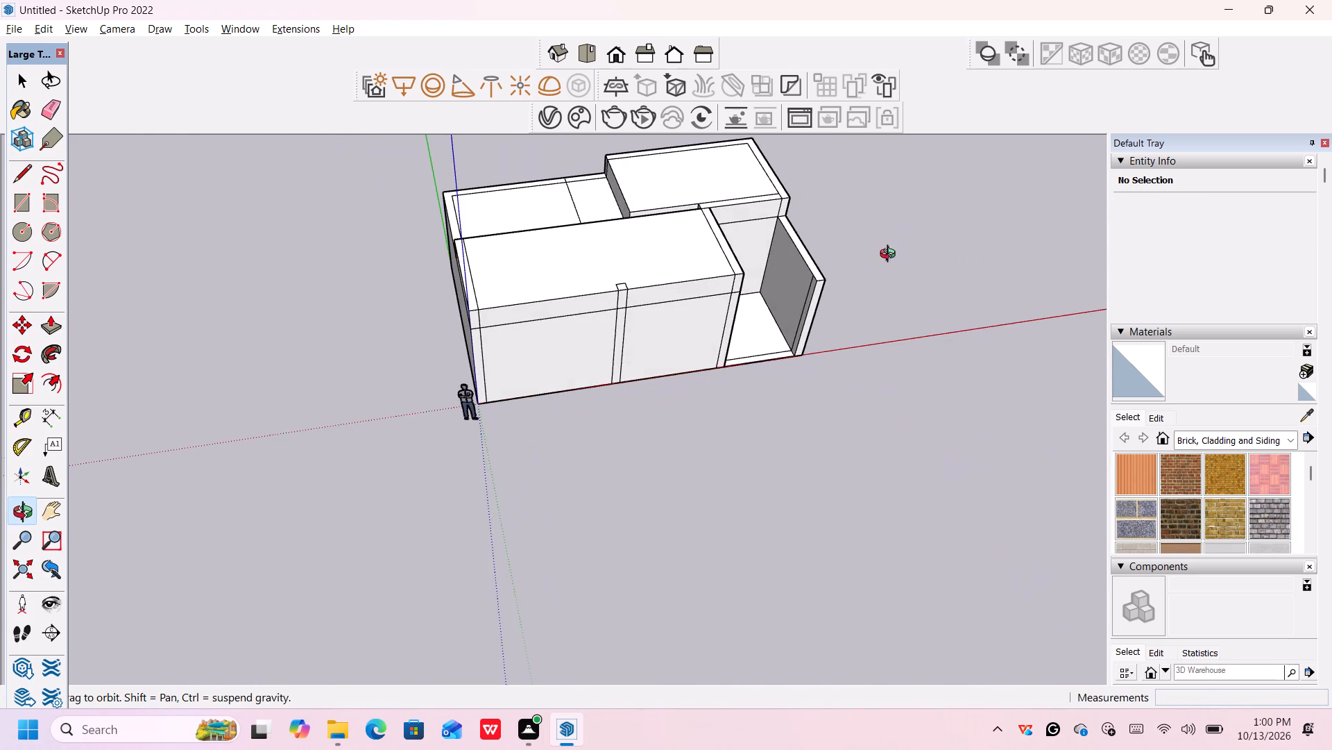
{"action": "middle_click_drag", "start_coordinate": [419, 416], "coordinate": [770, 397]}
{"action": "scroll", "coordinate": [341, 383], "scroll_direction": "up", "scroll_amount": 1}
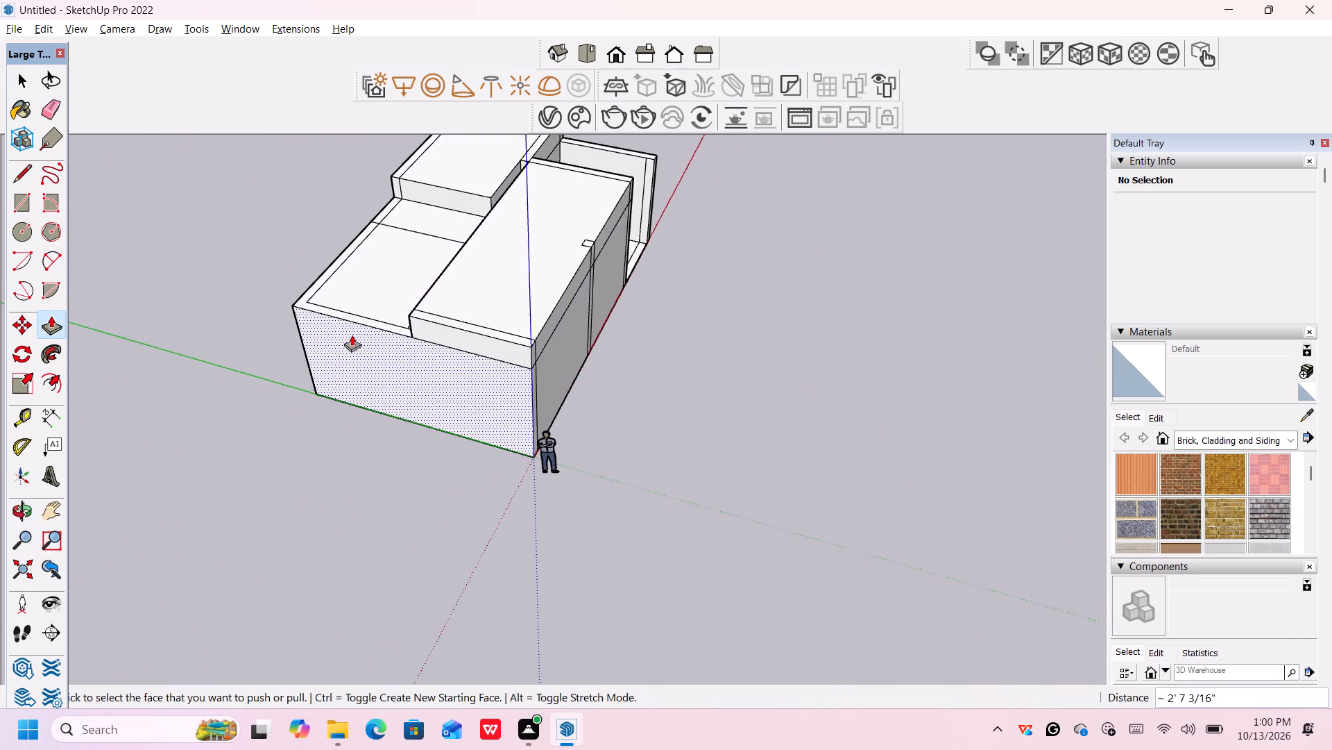
{"action": "scroll", "coordinate": [352, 335], "scroll_direction": "up", "scroll_amount": 1}
{"action": "scroll", "coordinate": [397, 204], "scroll_direction": "up", "scroll_amount": 3}
{"action": "left_click", "coordinate": [407, 206]}
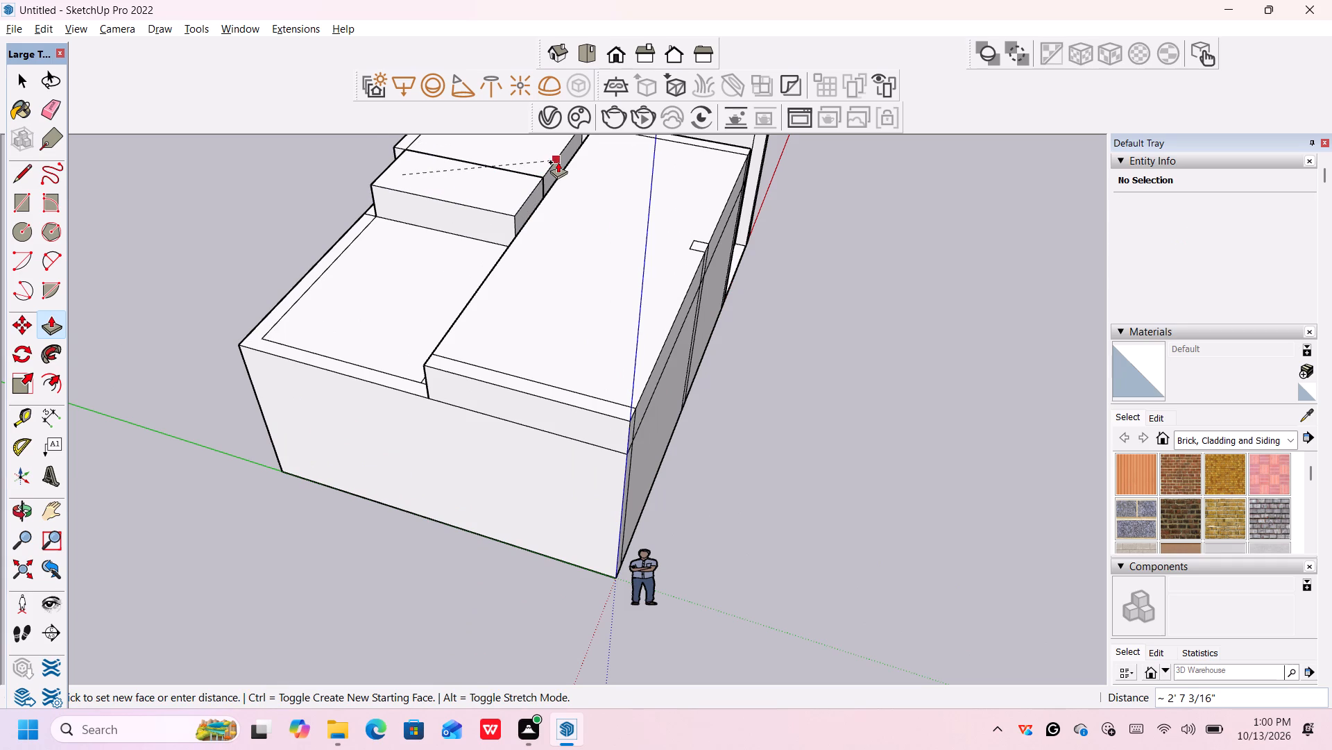
{"action": "left_click", "coordinate": [558, 163]}
Raise the dividing-wall top between the front room and the already raised rear room level with the roof.
{"action": "scroll", "coordinate": [373, 224], "scroll_direction": "up", "scroll_amount": 1}
{"action": "scroll", "coordinate": [373, 217], "scroll_direction": "down", "scroll_amount": 1}
{"action": "middle_click_drag", "start_coordinate": [375, 222], "coordinate": [444, 269]}
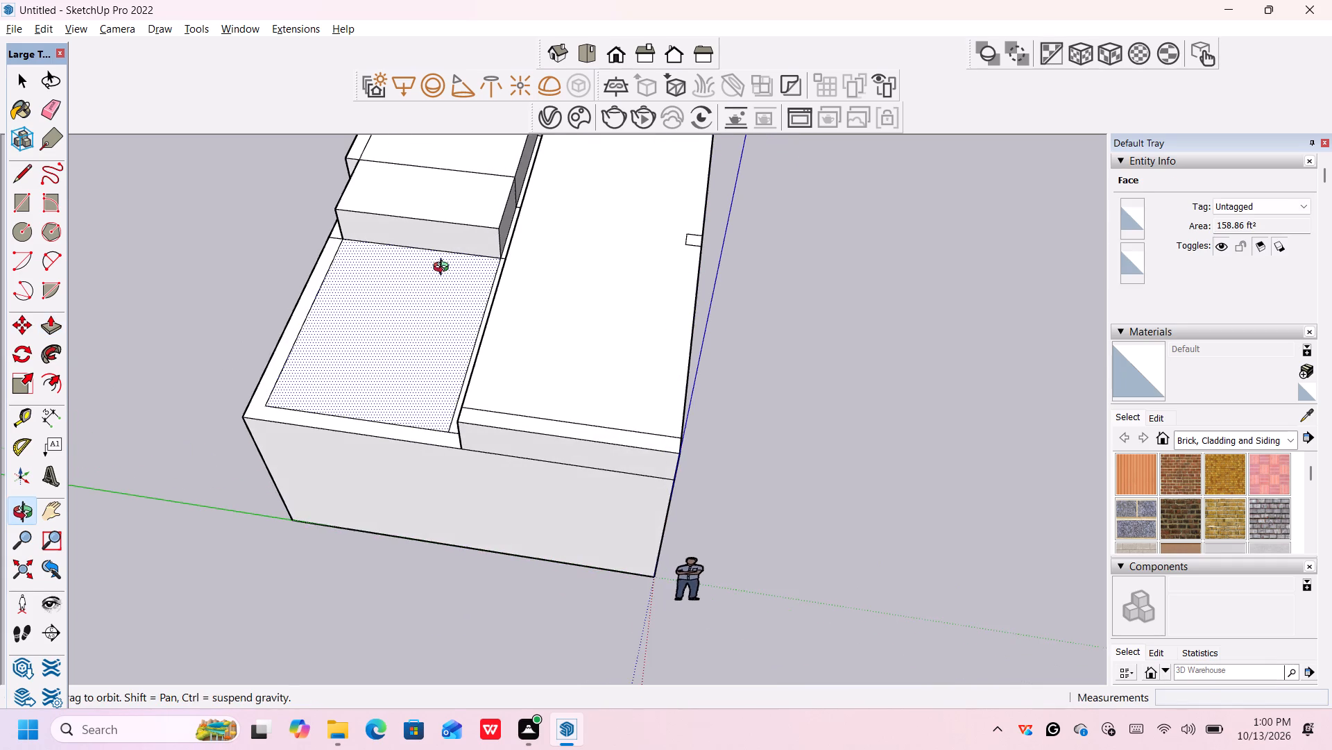
{"action": "middle_click_drag", "start_coordinate": [444, 269], "coordinate": [443, 267]}
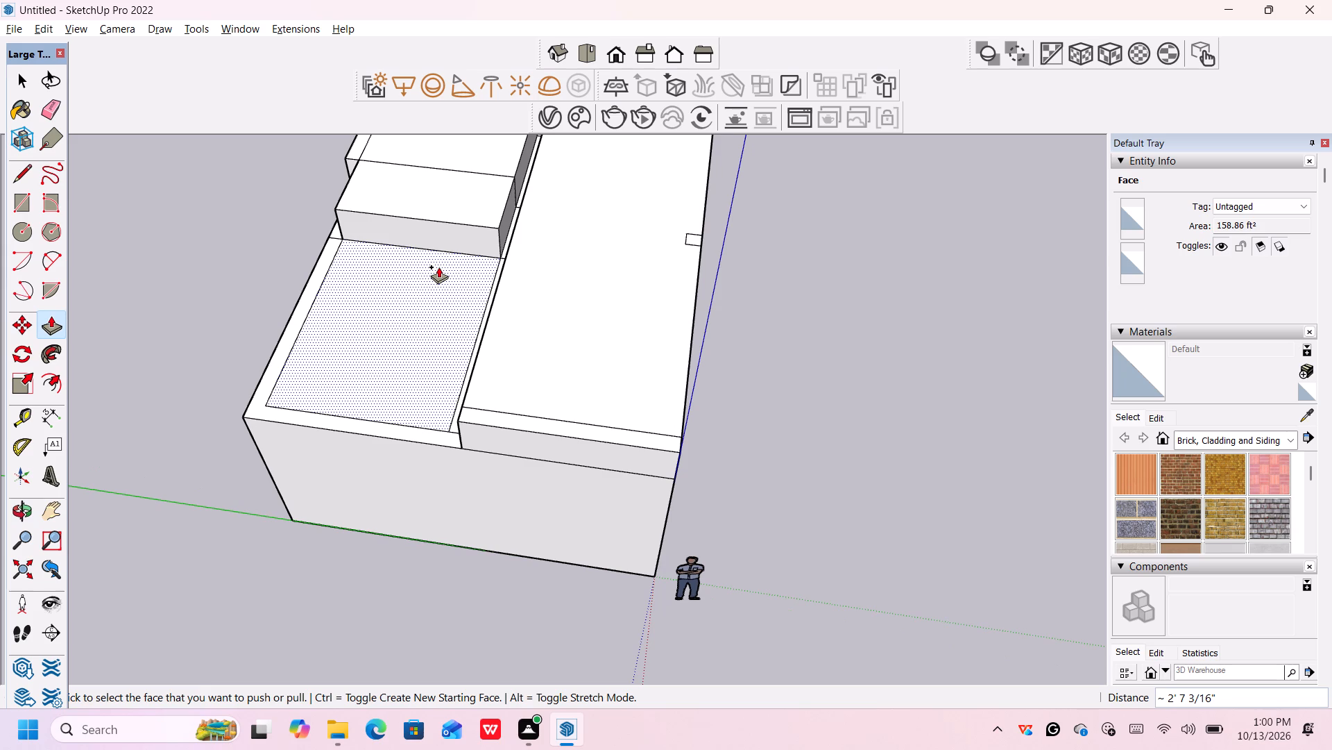
{"action": "scroll", "coordinate": [438, 267], "scroll_direction": "down", "scroll_amount": 7}
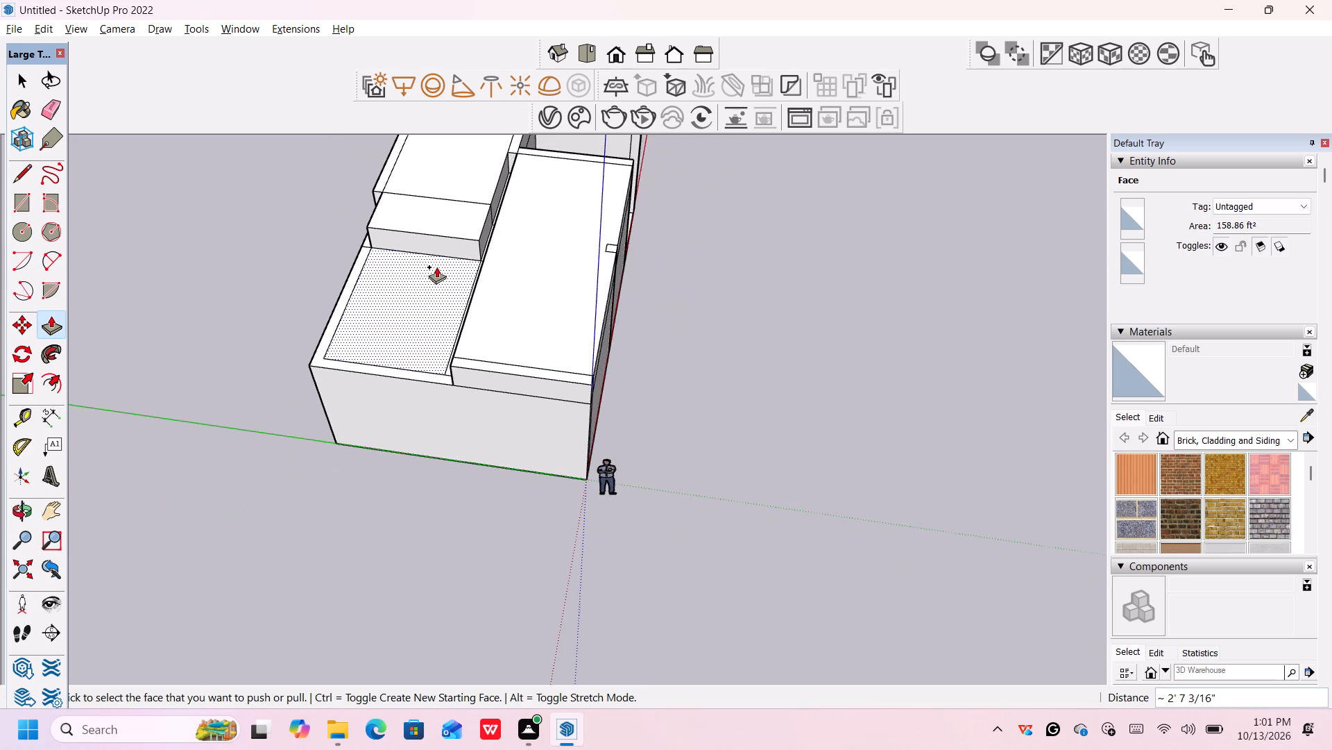
{"action": "scroll", "coordinate": [409, 280], "scroll_direction": "down", "scroll_amount": 1}
{"action": "middle_click_drag", "start_coordinate": [410, 285], "coordinate": [532, 328]}
{"action": "scroll", "coordinate": [453, 333], "scroll_direction": "up", "scroll_amount": 2}
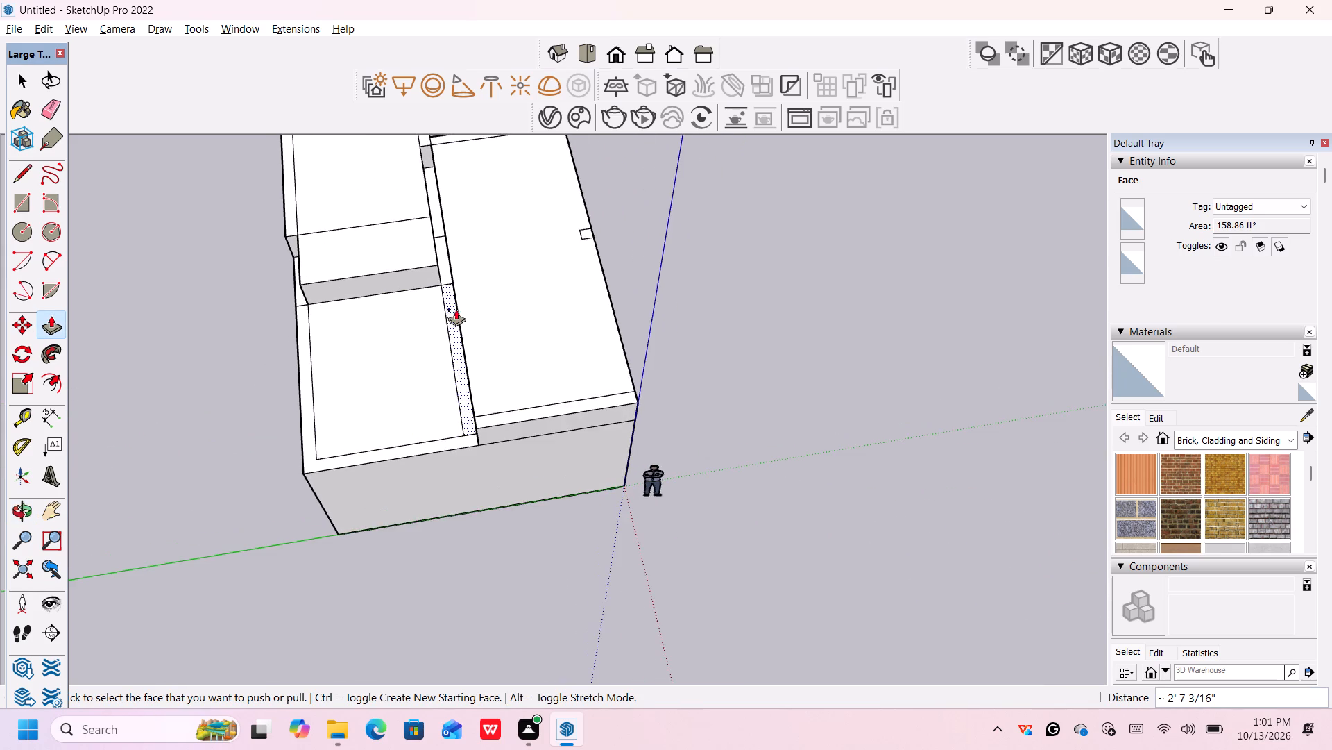
{"action": "scroll", "coordinate": [458, 197], "scroll_direction": "up", "scroll_amount": 3}
{"action": "left_click", "coordinate": [437, 205]}
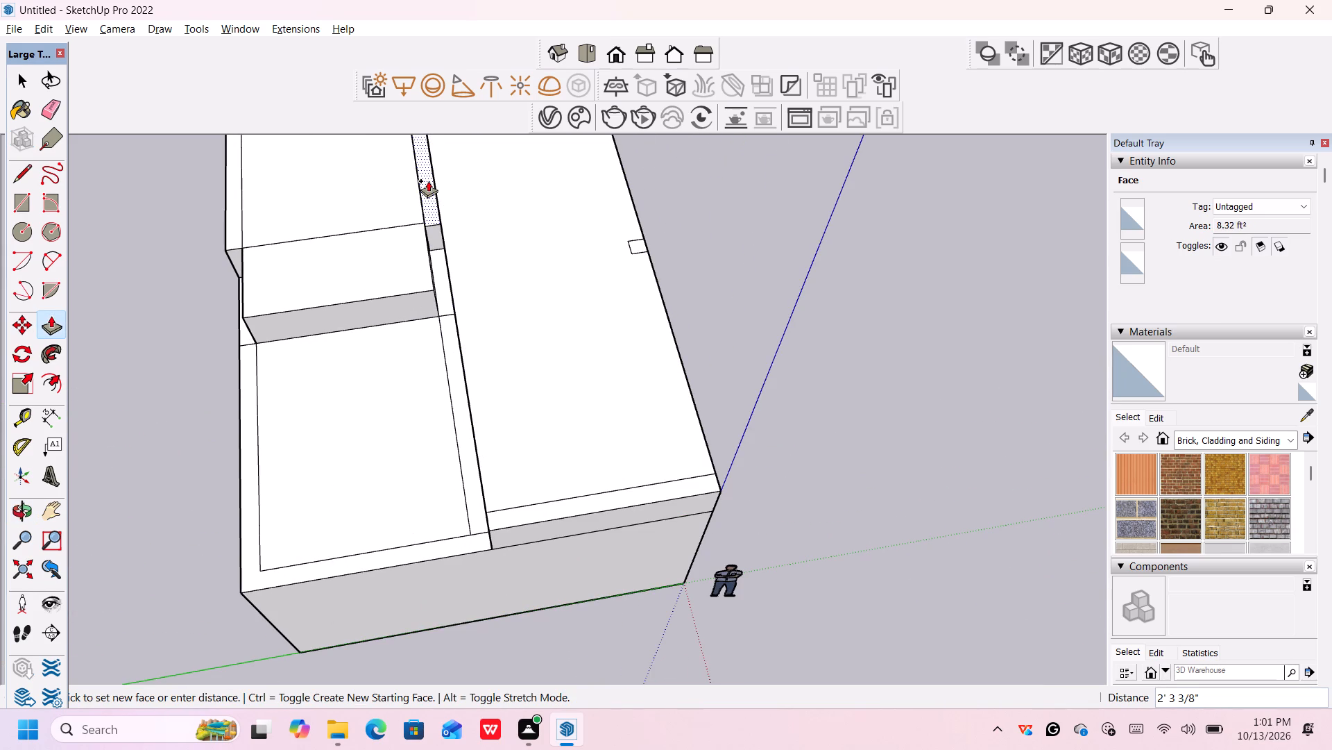
{"action": "left_click", "coordinate": [414, 180]}
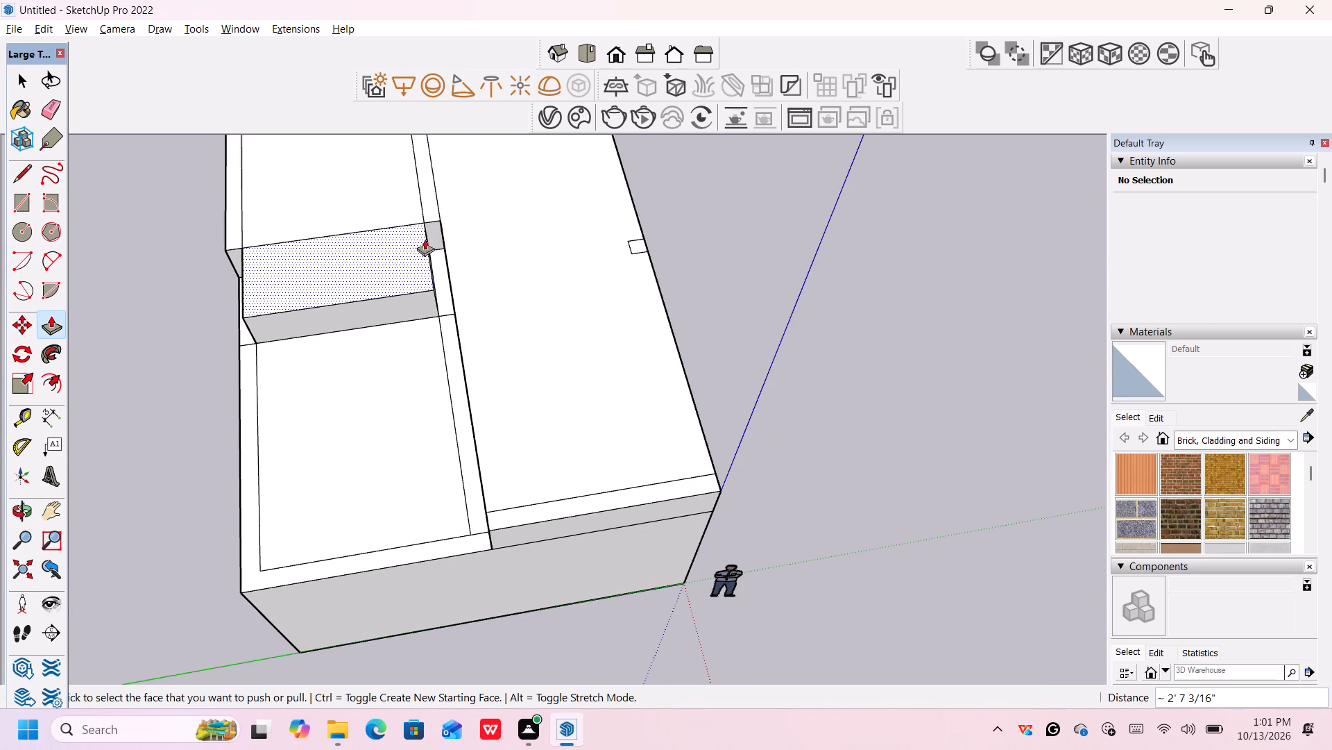
Raise the wall tops at both ends of the middle roof section, on the dividing wall and rear outer wall, to roof level.
{"action": "left_click", "coordinate": [440, 278]}
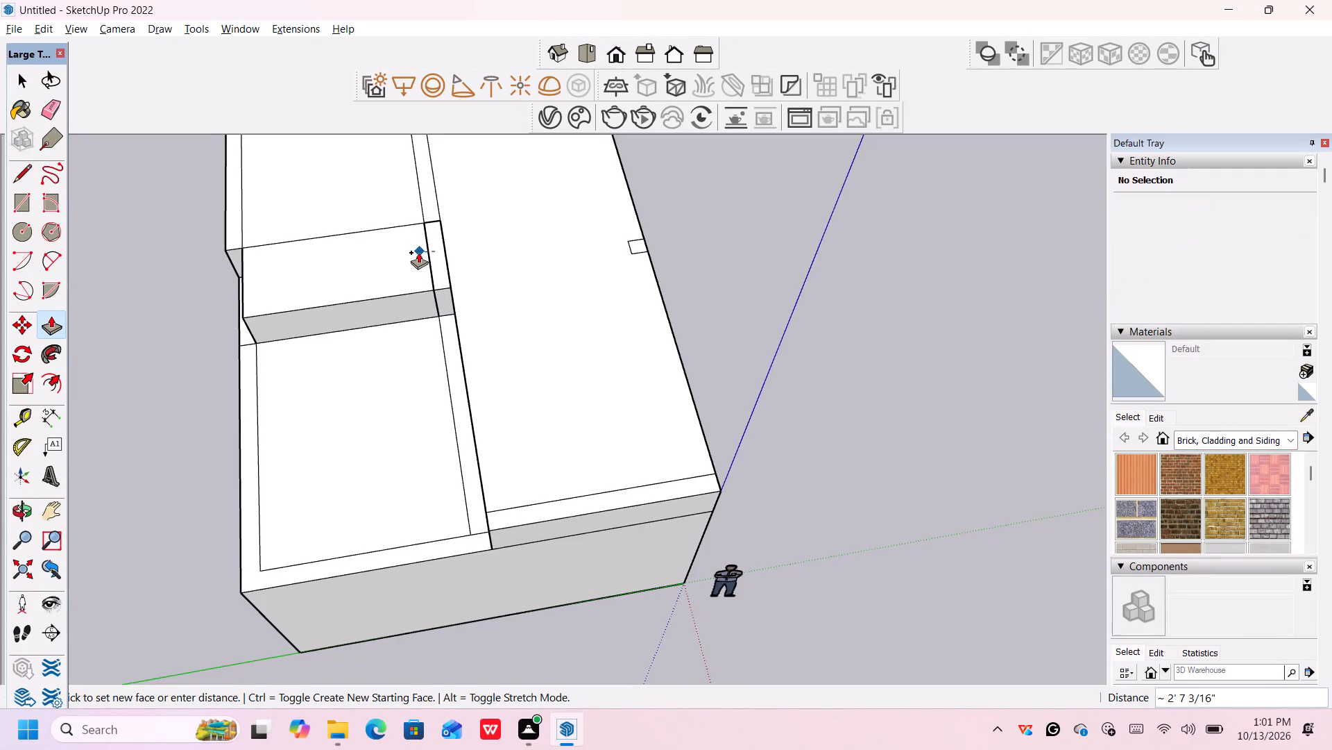
{"action": "left_click", "coordinate": [417, 252]}
{"action": "left_click", "coordinate": [248, 334]}
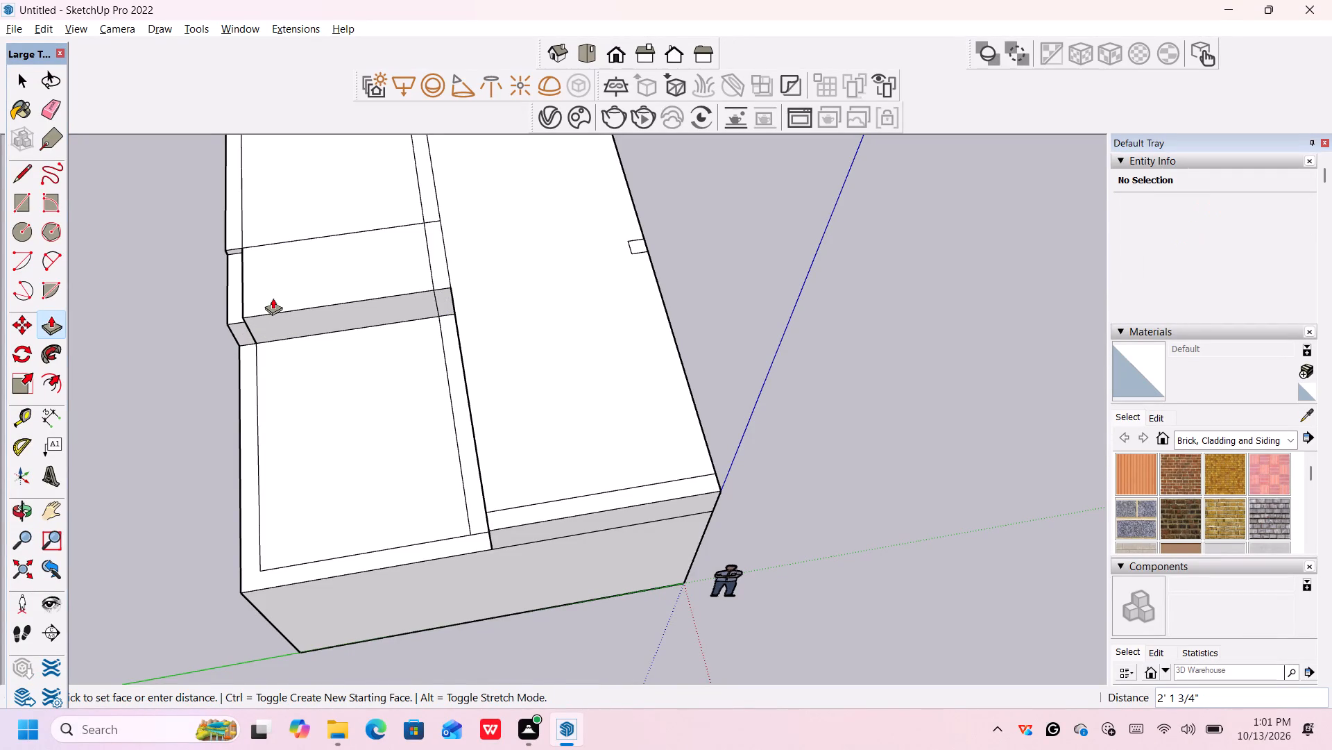
{"action": "left_click", "coordinate": [298, 274]}
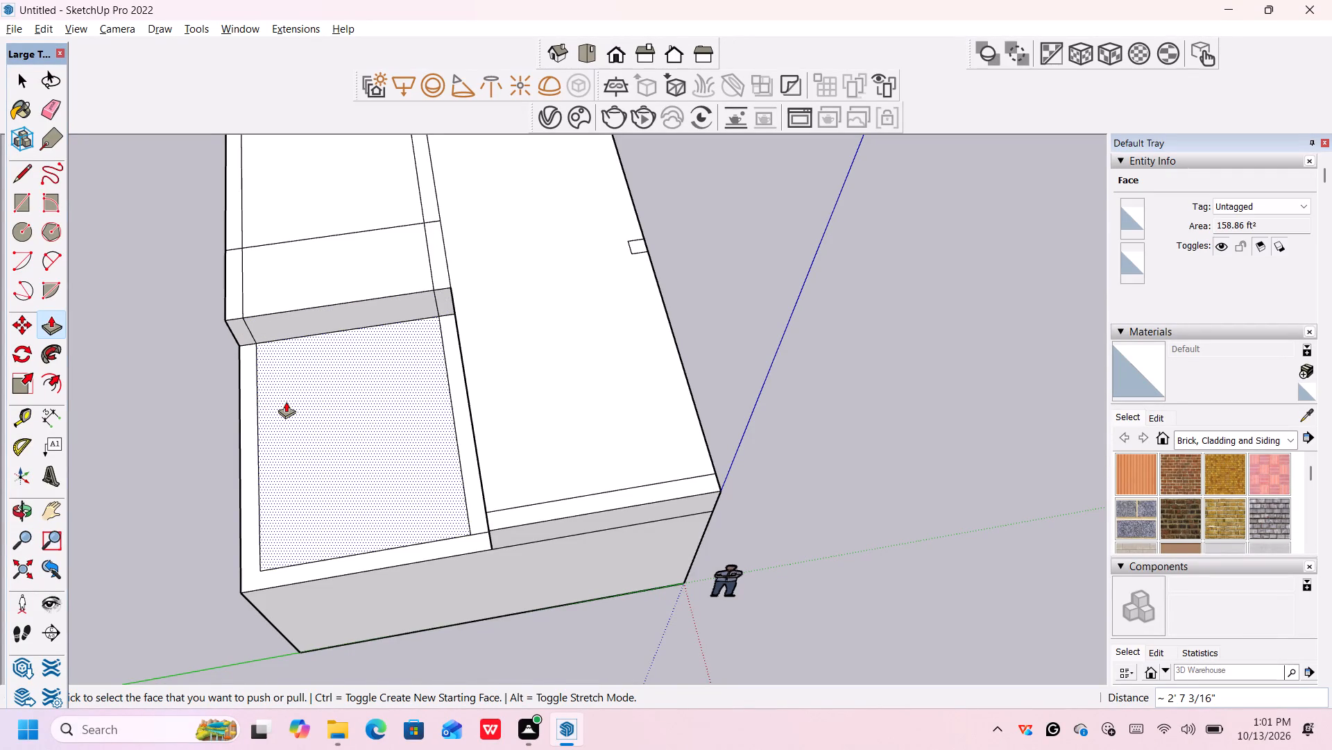
Raise the remaining rear room's roof, its dividing-wall top and its L-shaped outer wall top level with the front roof.
{"action": "left_click", "coordinate": [286, 401]}
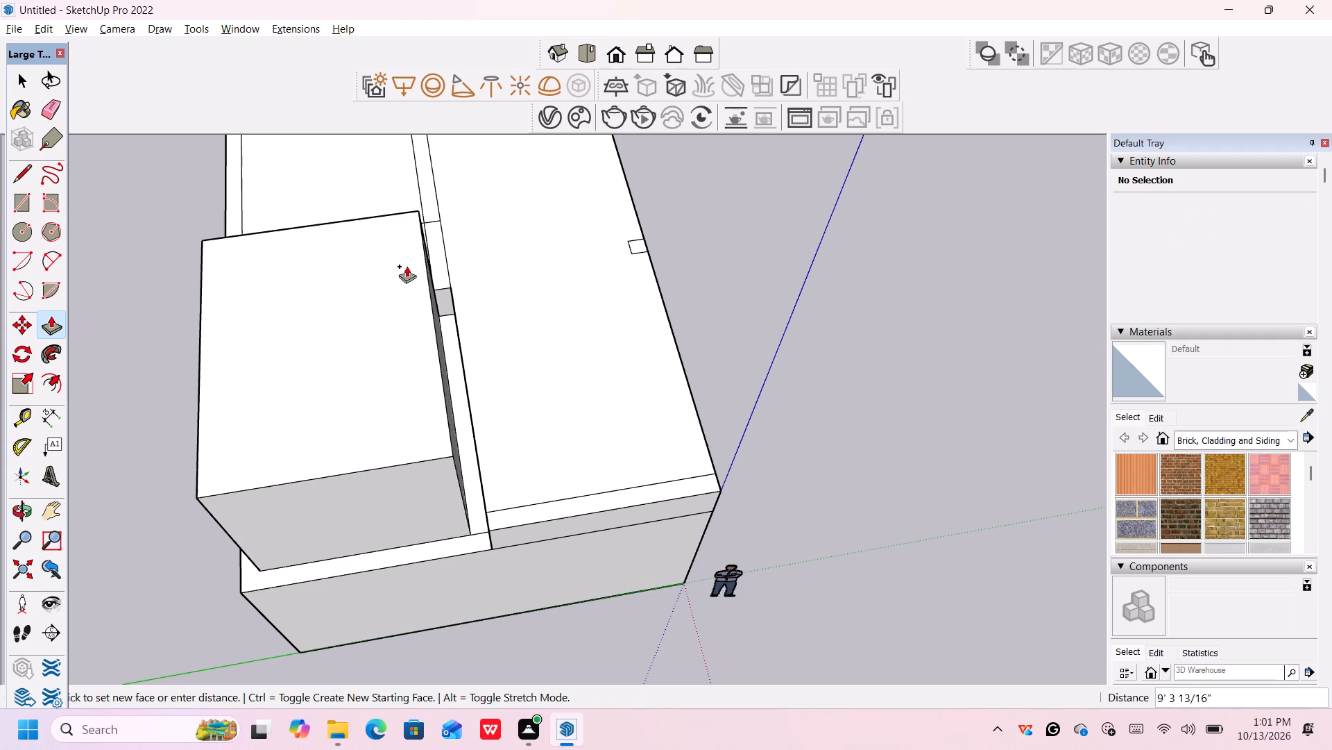
{"action": "left_click", "coordinate": [488, 285]}
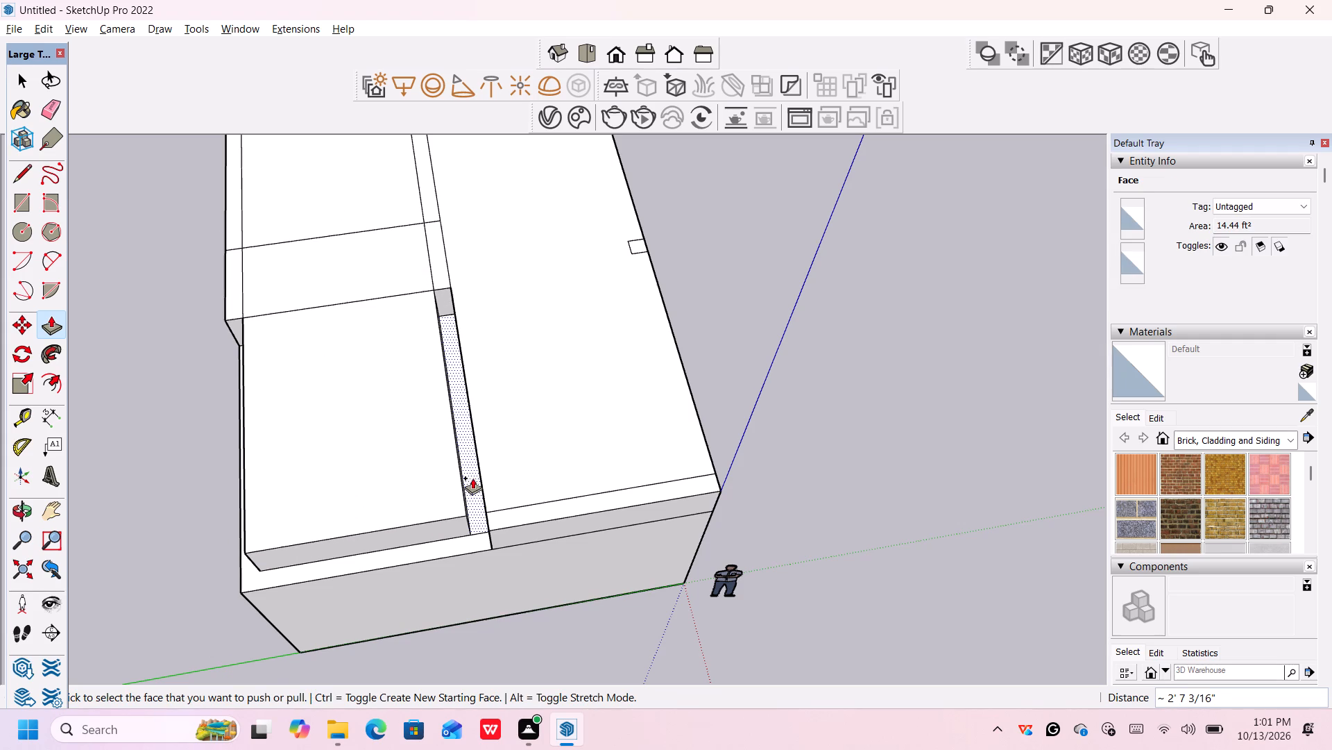
{"action": "left_click", "coordinate": [472, 490]}
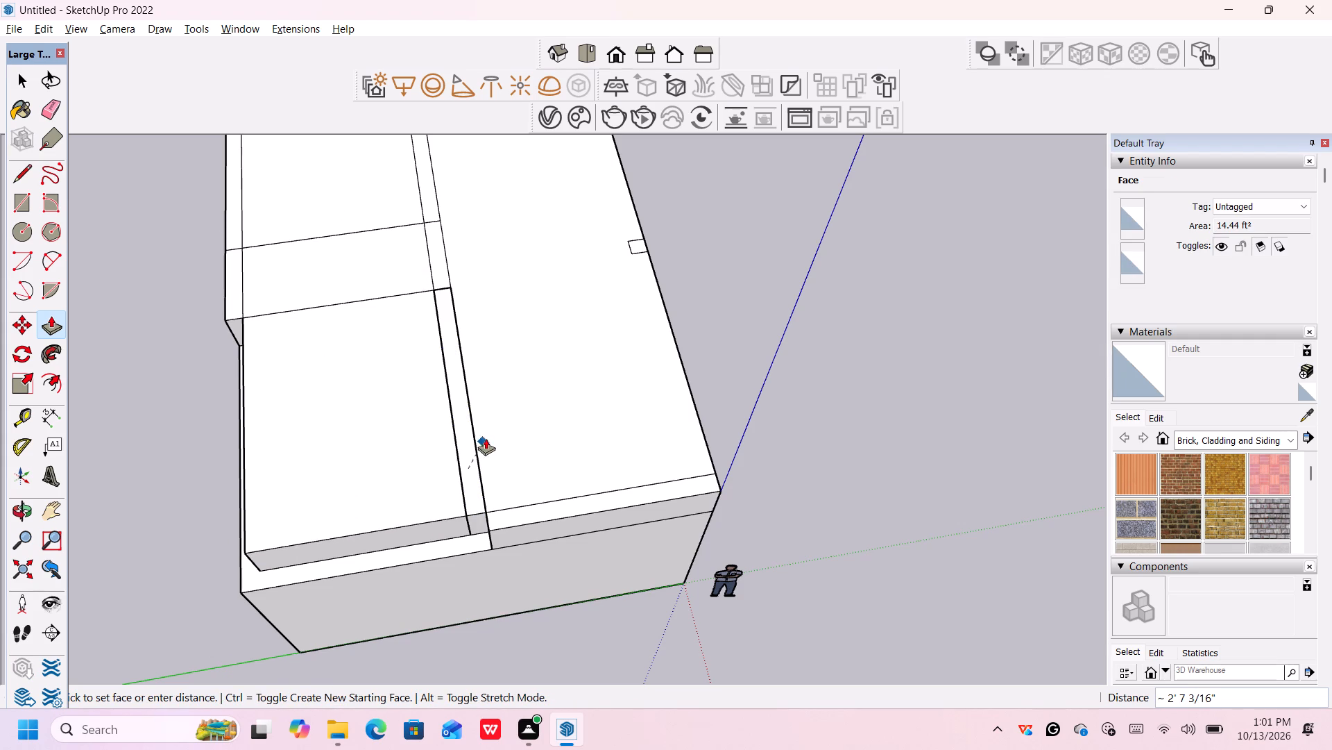
{"action": "left_click", "coordinate": [502, 426]}
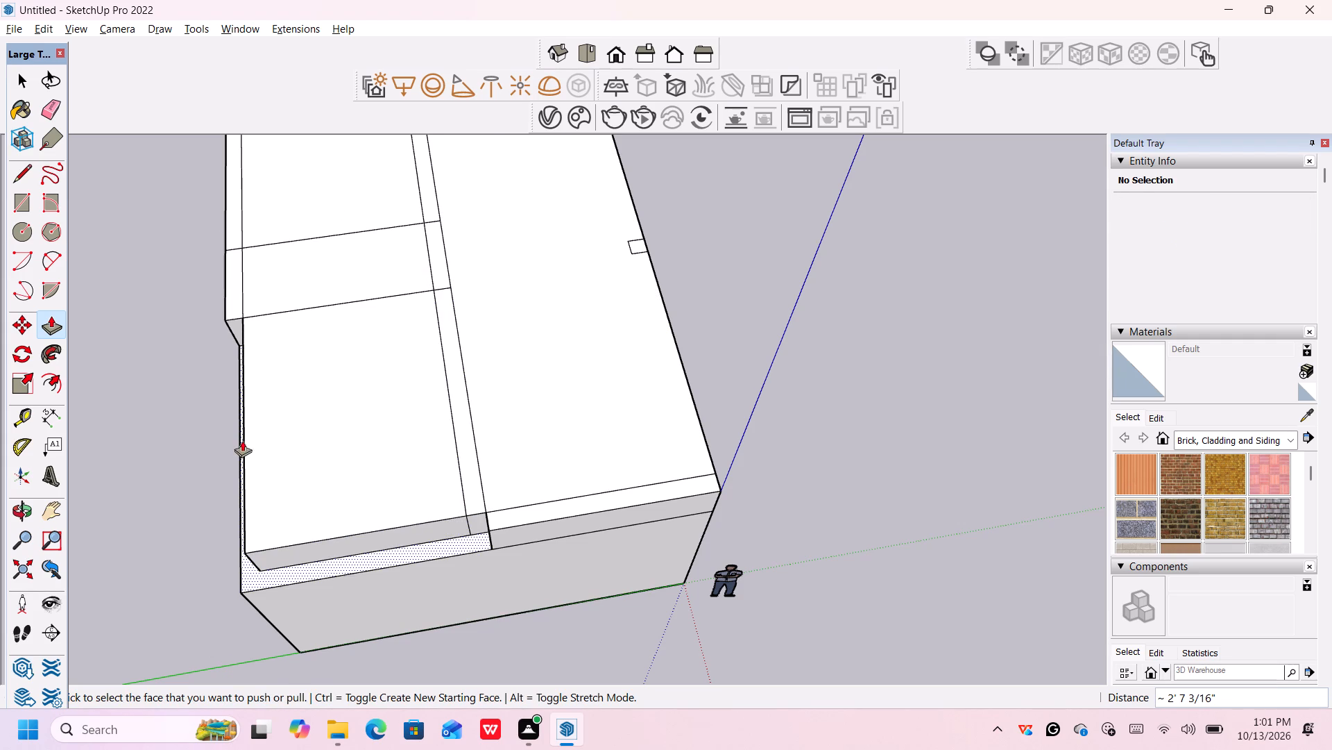
{"action": "left_click", "coordinate": [243, 440]}
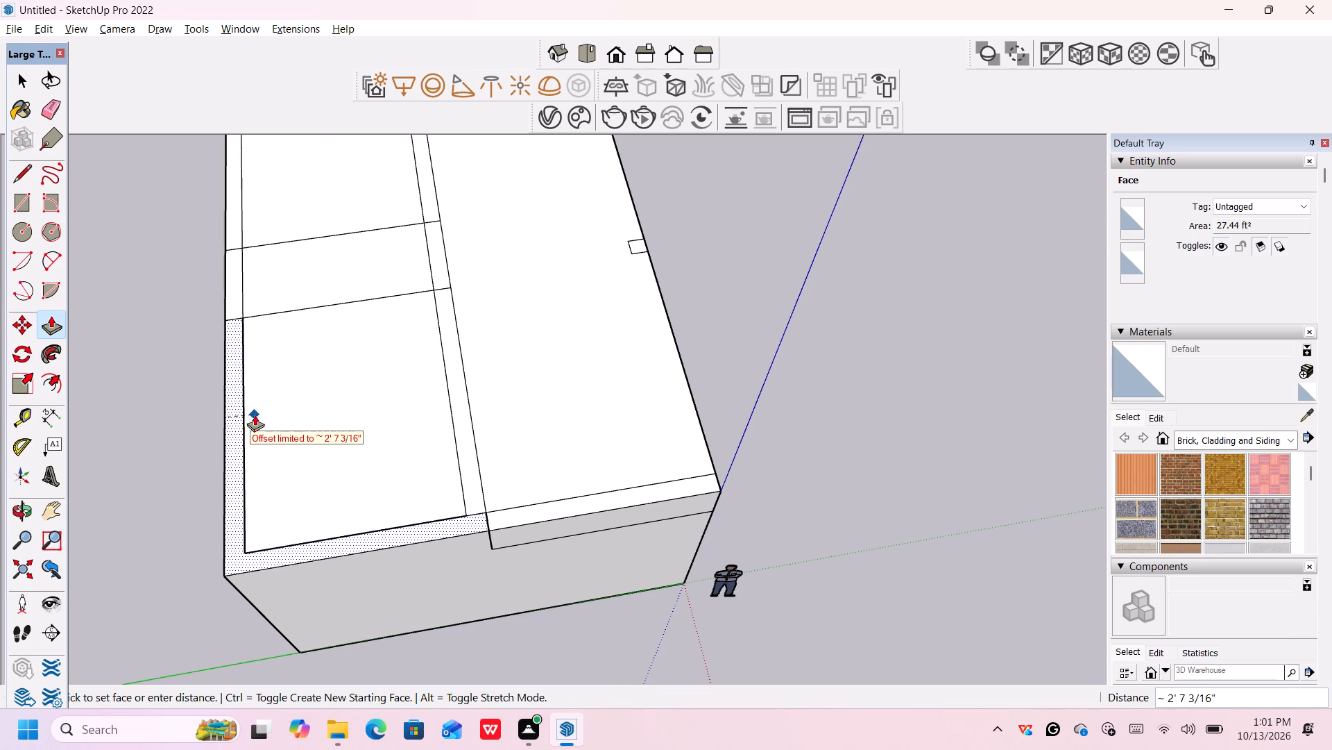
{"action": "left_click", "coordinate": [260, 398]}
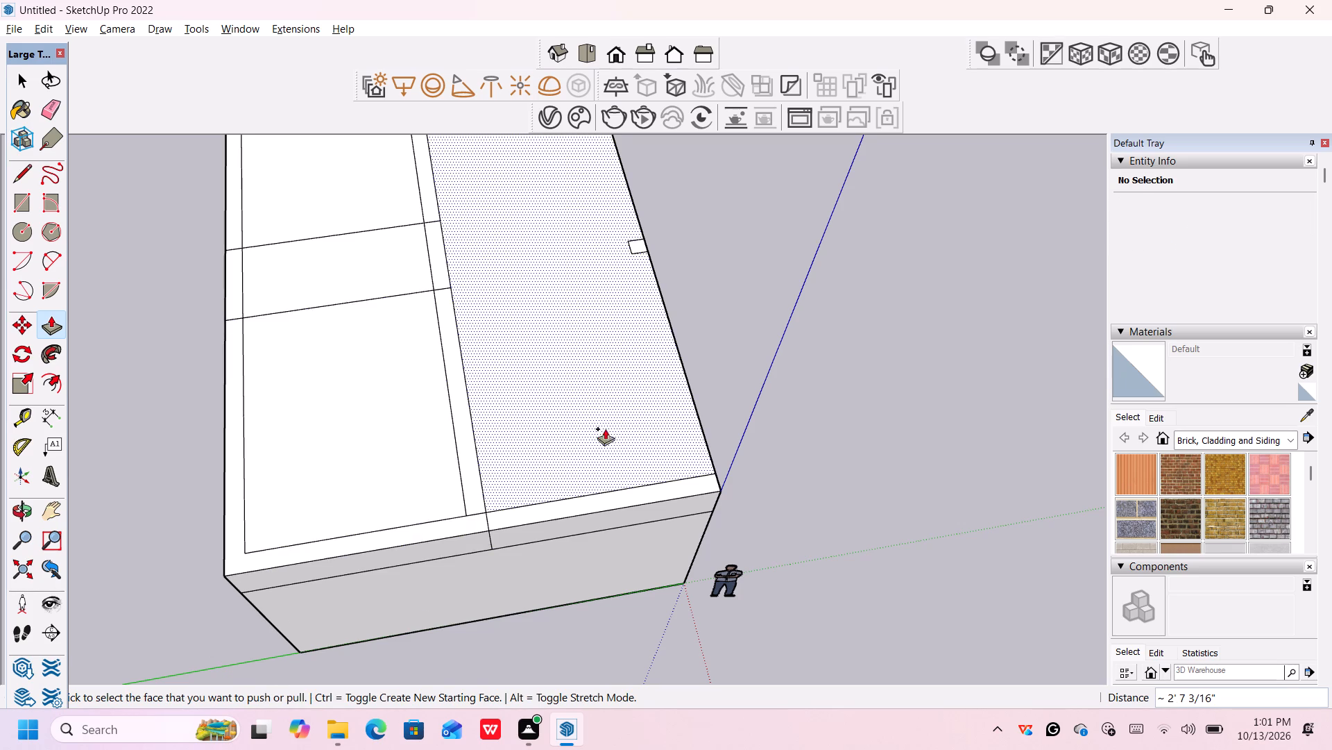
Examine the building's levelled roof, front walls and open side room from the front.
{"action": "scroll", "coordinate": [606, 422], "scroll_direction": "down", "scroll_amount": 7}
{"action": "scroll", "coordinate": [761, 371], "scroll_direction": "down", "scroll_amount": 4}
{"action": "middle_click_drag", "start_coordinate": [799, 430], "coordinate": [0, 120]}
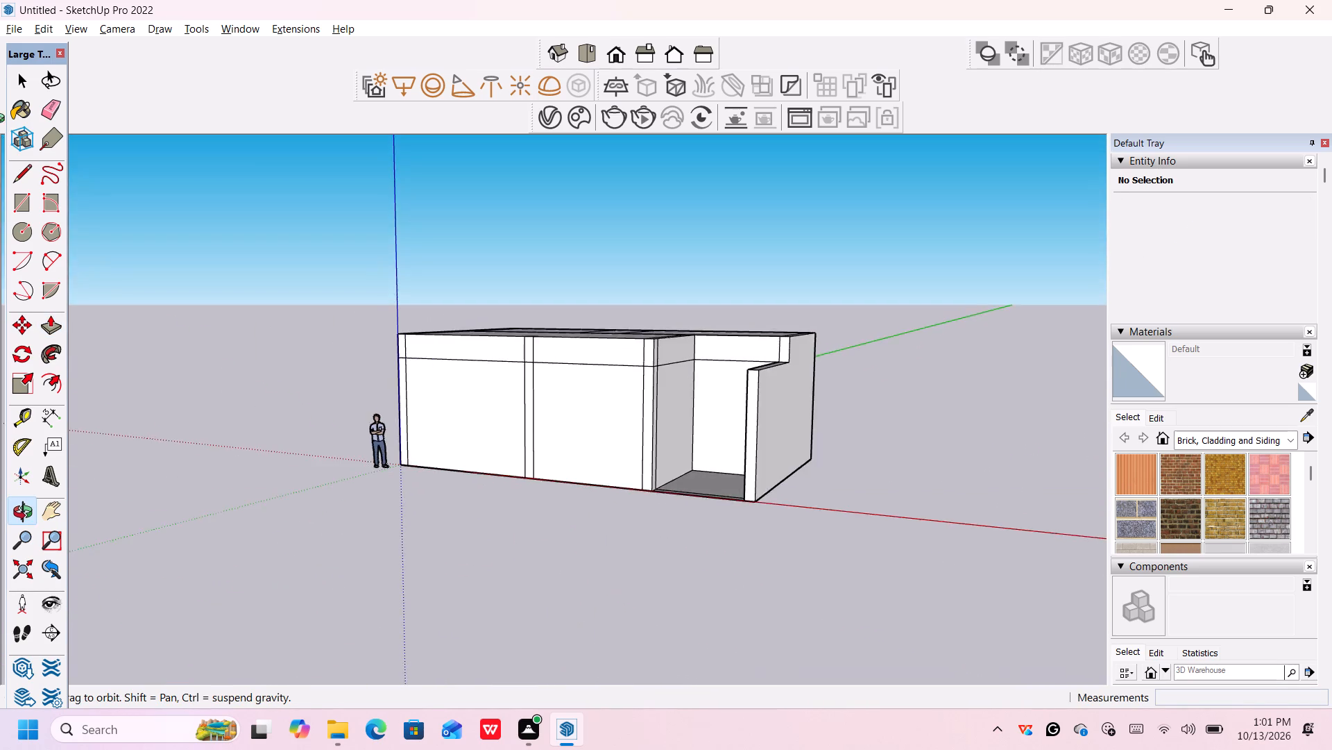
{"action": "middle_click_drag", "start_coordinate": [0, 120], "coordinate": [162, 162]}
{"action": "key", "text": "space"}
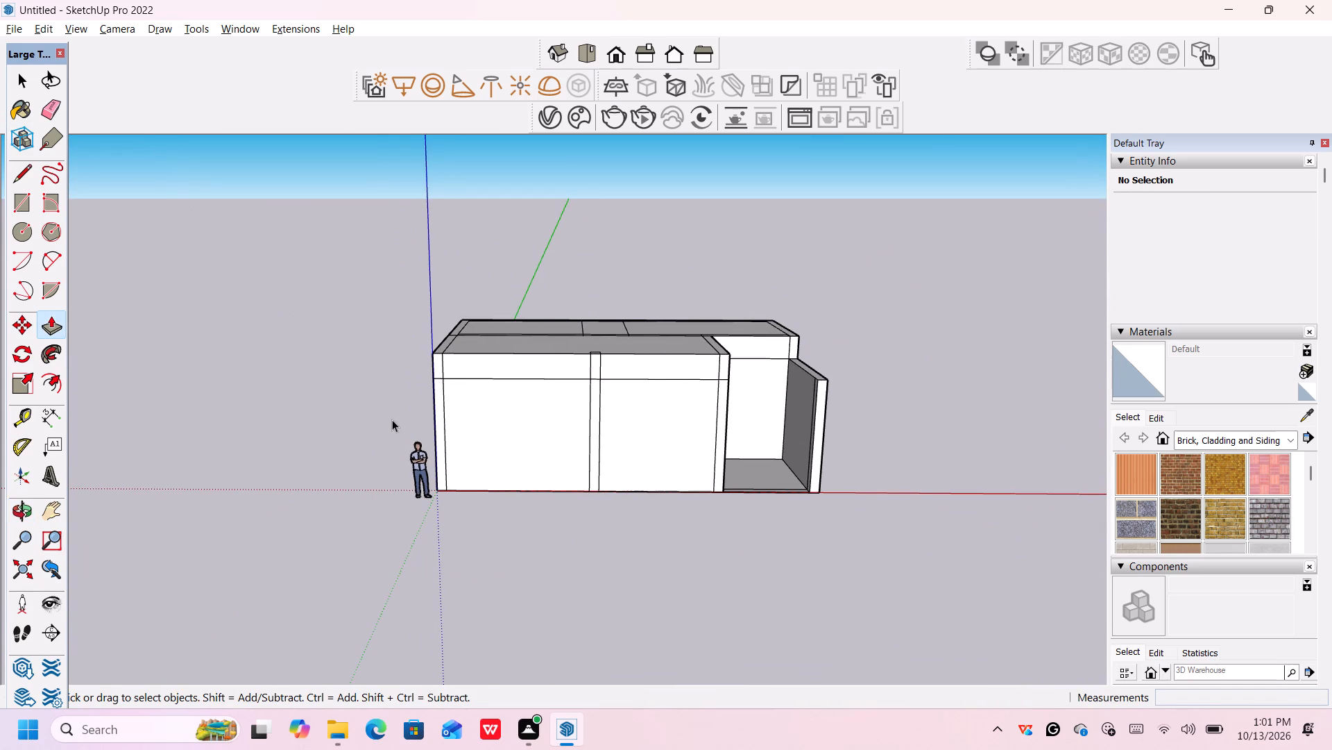
{"action": "scroll", "coordinate": [409, 435], "scroll_direction": "down", "scroll_amount": 1}
{"action": "scroll", "coordinate": [447, 499], "scroll_direction": "down", "scroll_amount": 2}
{"action": "middle_click_drag", "start_coordinate": [346, 456], "coordinate": [405, 494]}
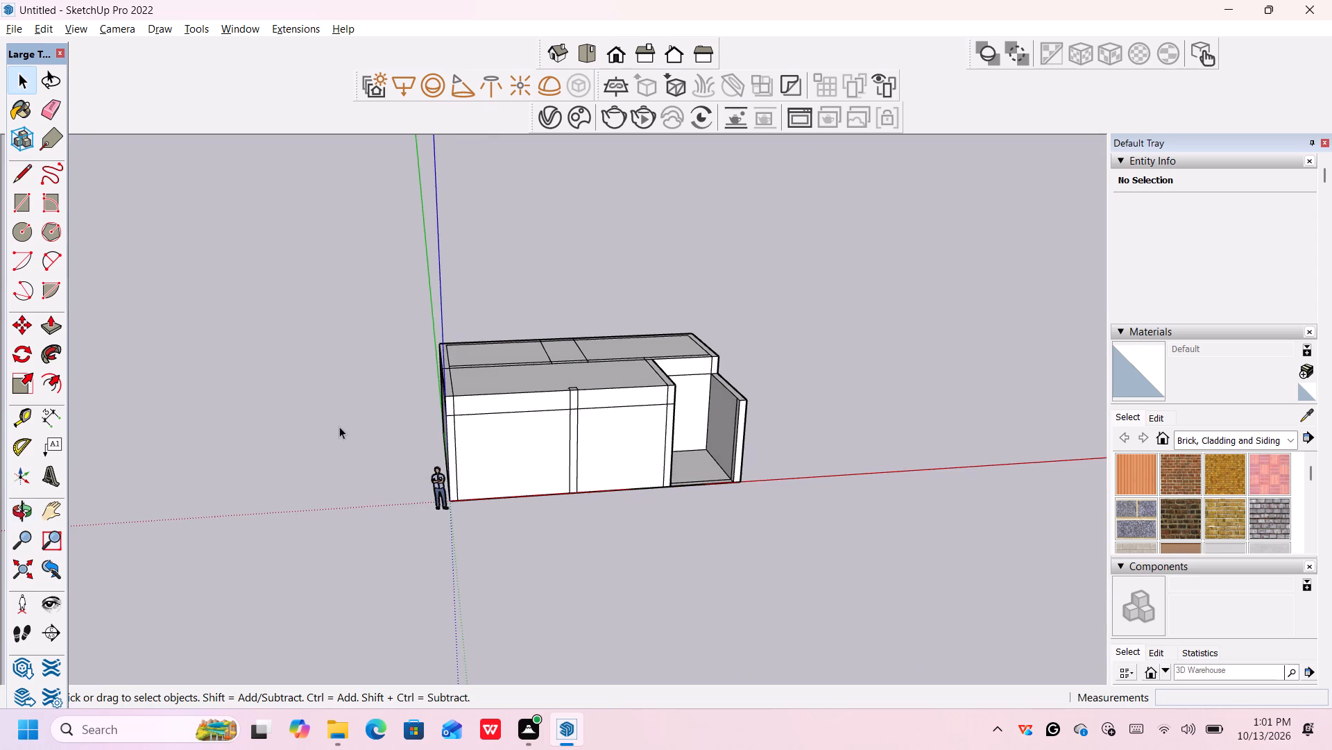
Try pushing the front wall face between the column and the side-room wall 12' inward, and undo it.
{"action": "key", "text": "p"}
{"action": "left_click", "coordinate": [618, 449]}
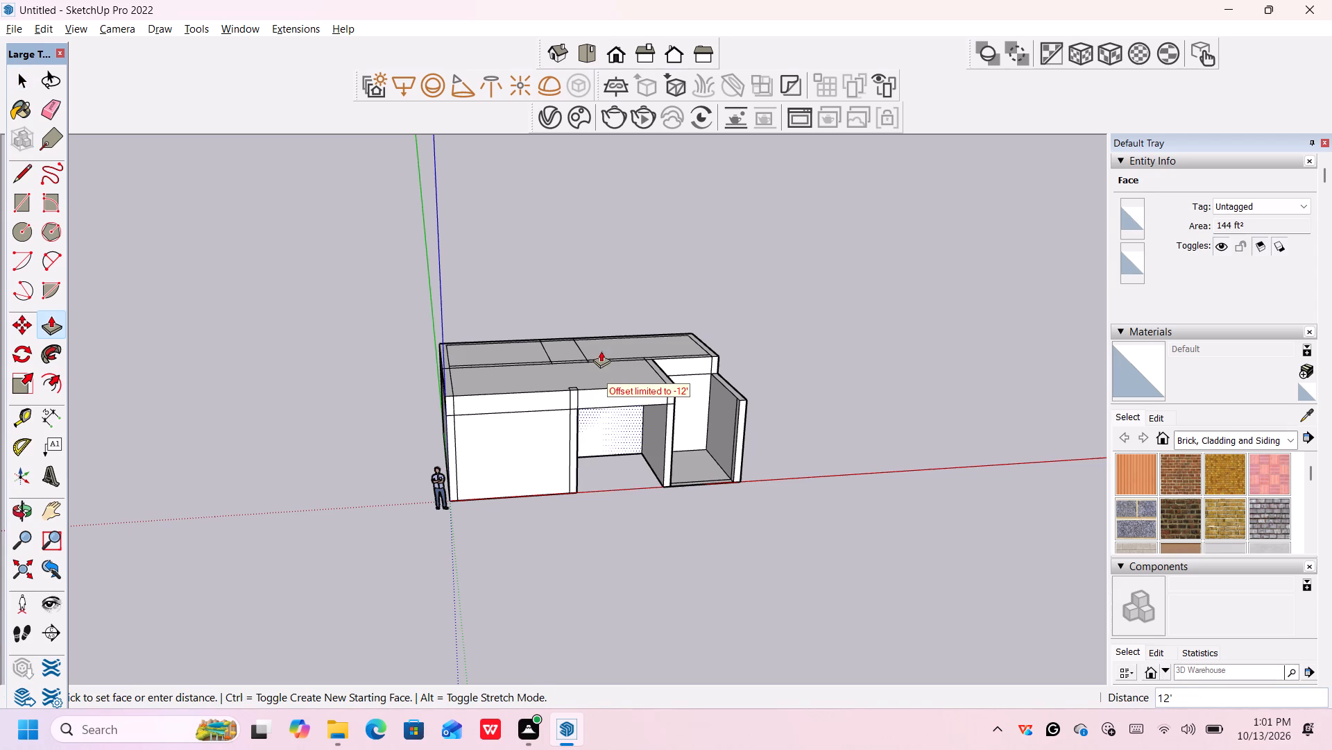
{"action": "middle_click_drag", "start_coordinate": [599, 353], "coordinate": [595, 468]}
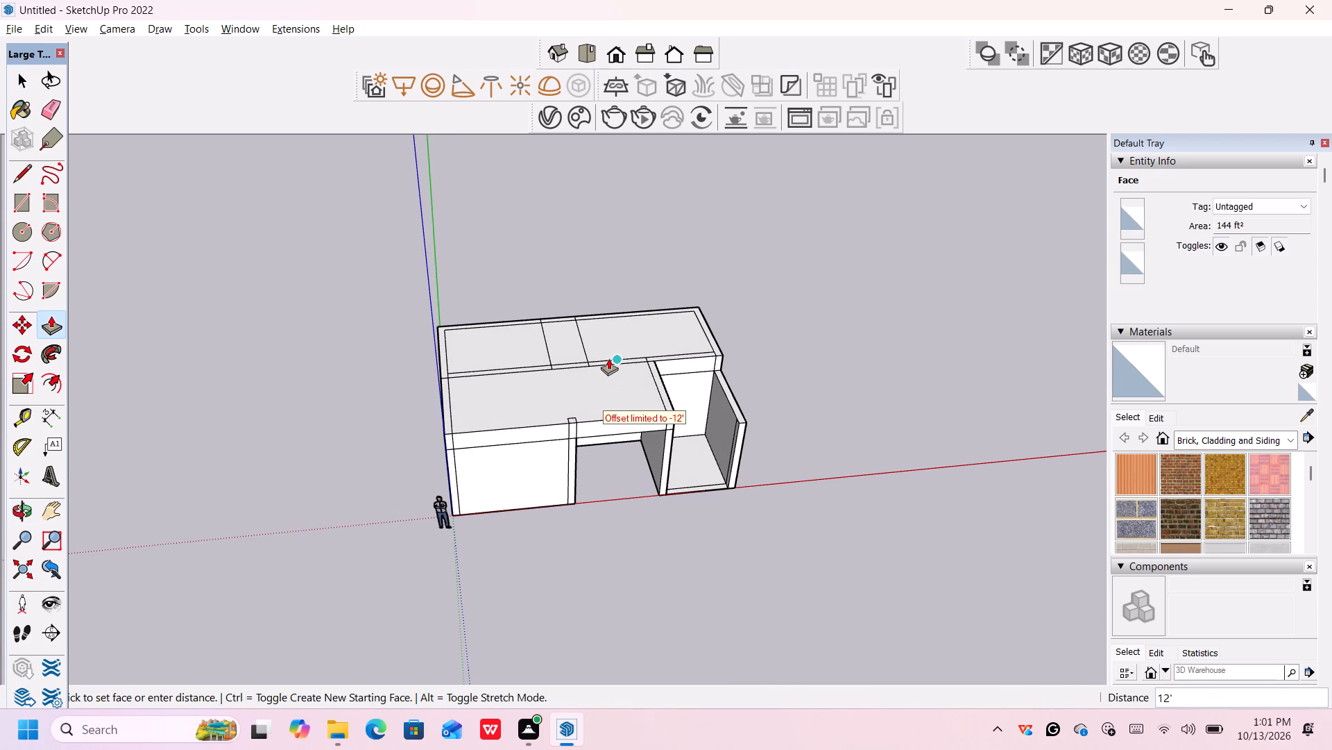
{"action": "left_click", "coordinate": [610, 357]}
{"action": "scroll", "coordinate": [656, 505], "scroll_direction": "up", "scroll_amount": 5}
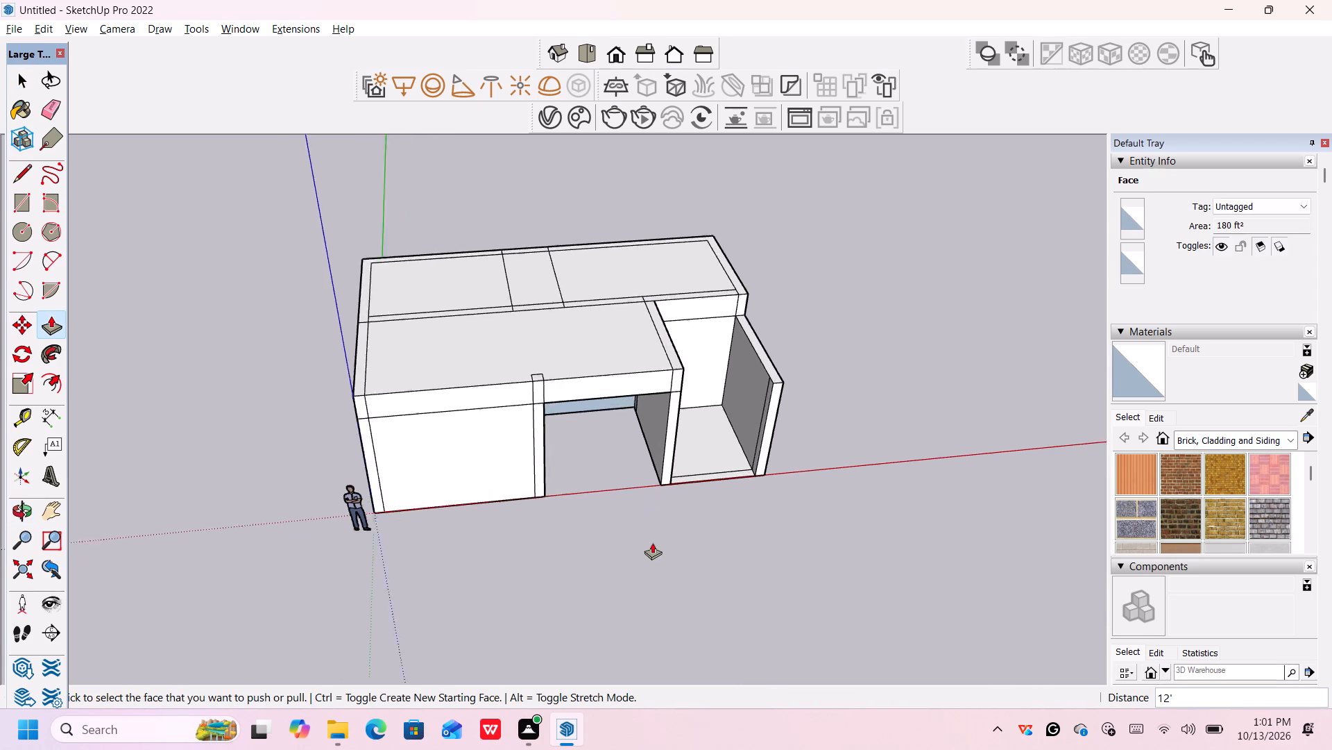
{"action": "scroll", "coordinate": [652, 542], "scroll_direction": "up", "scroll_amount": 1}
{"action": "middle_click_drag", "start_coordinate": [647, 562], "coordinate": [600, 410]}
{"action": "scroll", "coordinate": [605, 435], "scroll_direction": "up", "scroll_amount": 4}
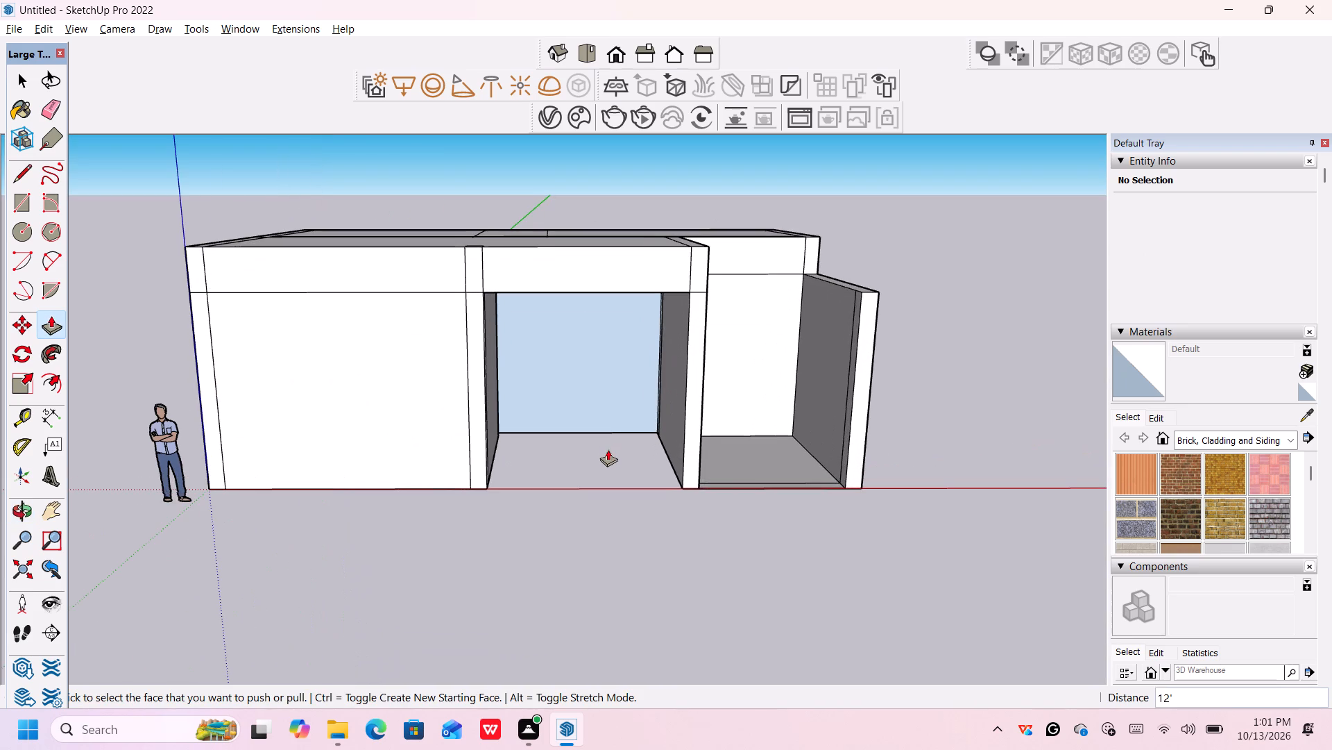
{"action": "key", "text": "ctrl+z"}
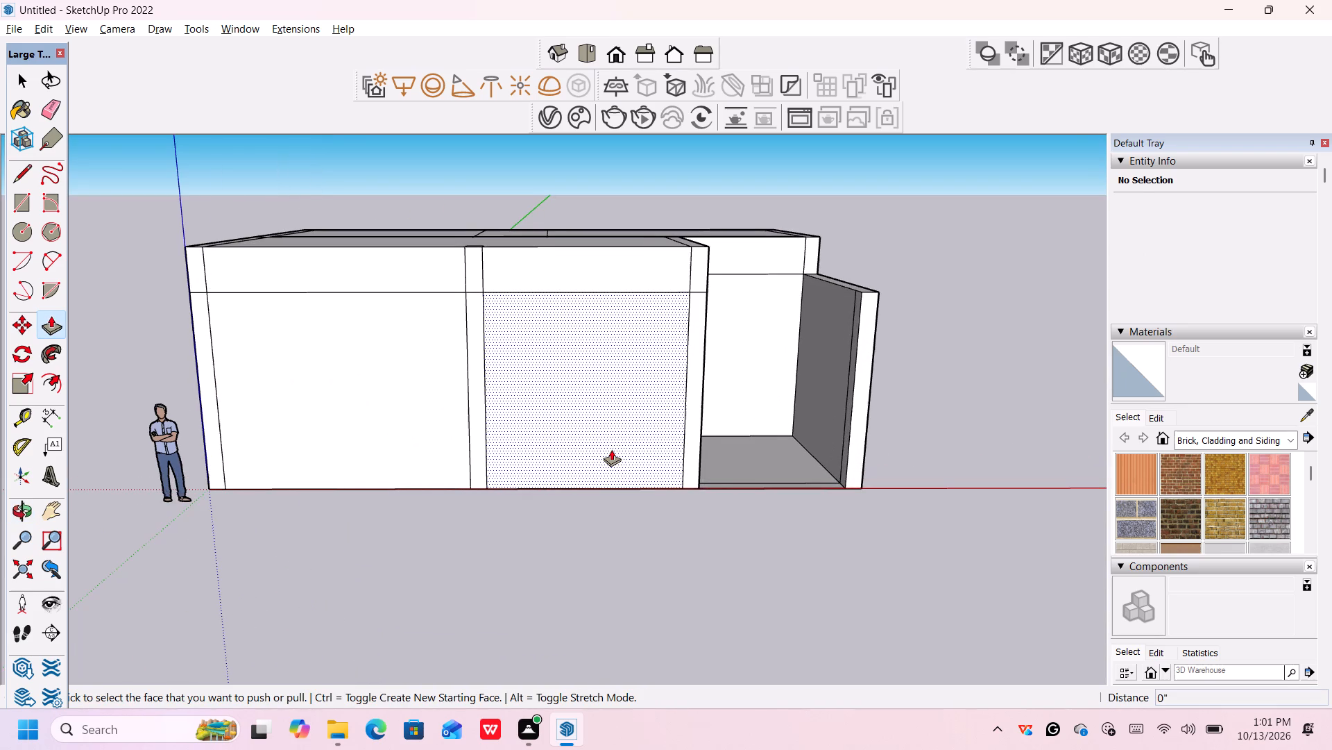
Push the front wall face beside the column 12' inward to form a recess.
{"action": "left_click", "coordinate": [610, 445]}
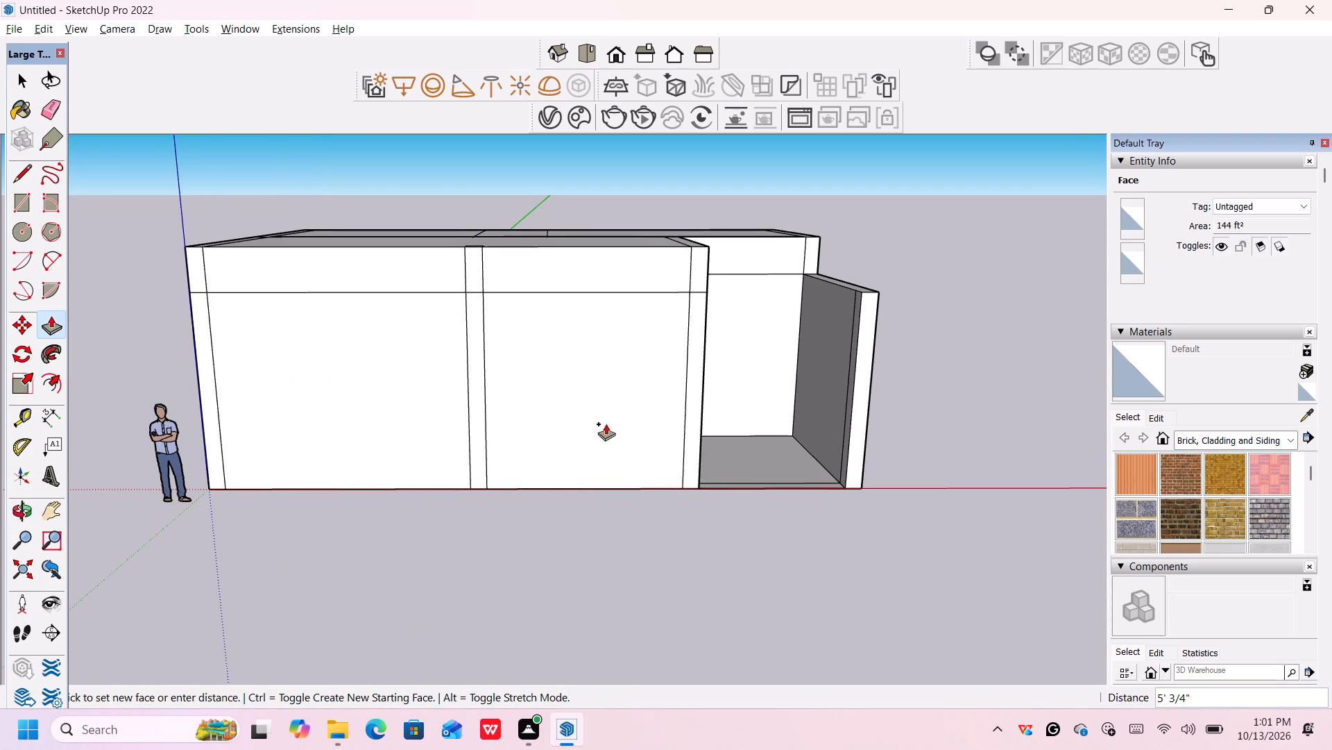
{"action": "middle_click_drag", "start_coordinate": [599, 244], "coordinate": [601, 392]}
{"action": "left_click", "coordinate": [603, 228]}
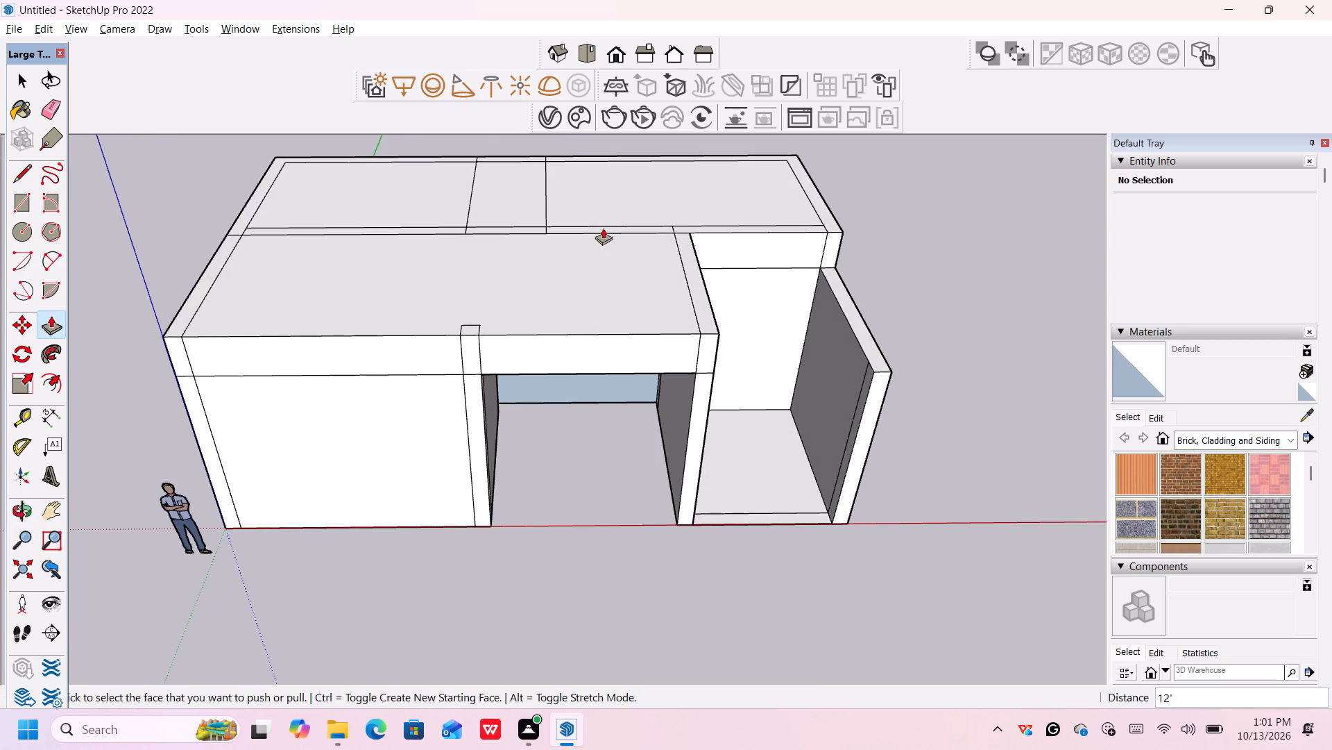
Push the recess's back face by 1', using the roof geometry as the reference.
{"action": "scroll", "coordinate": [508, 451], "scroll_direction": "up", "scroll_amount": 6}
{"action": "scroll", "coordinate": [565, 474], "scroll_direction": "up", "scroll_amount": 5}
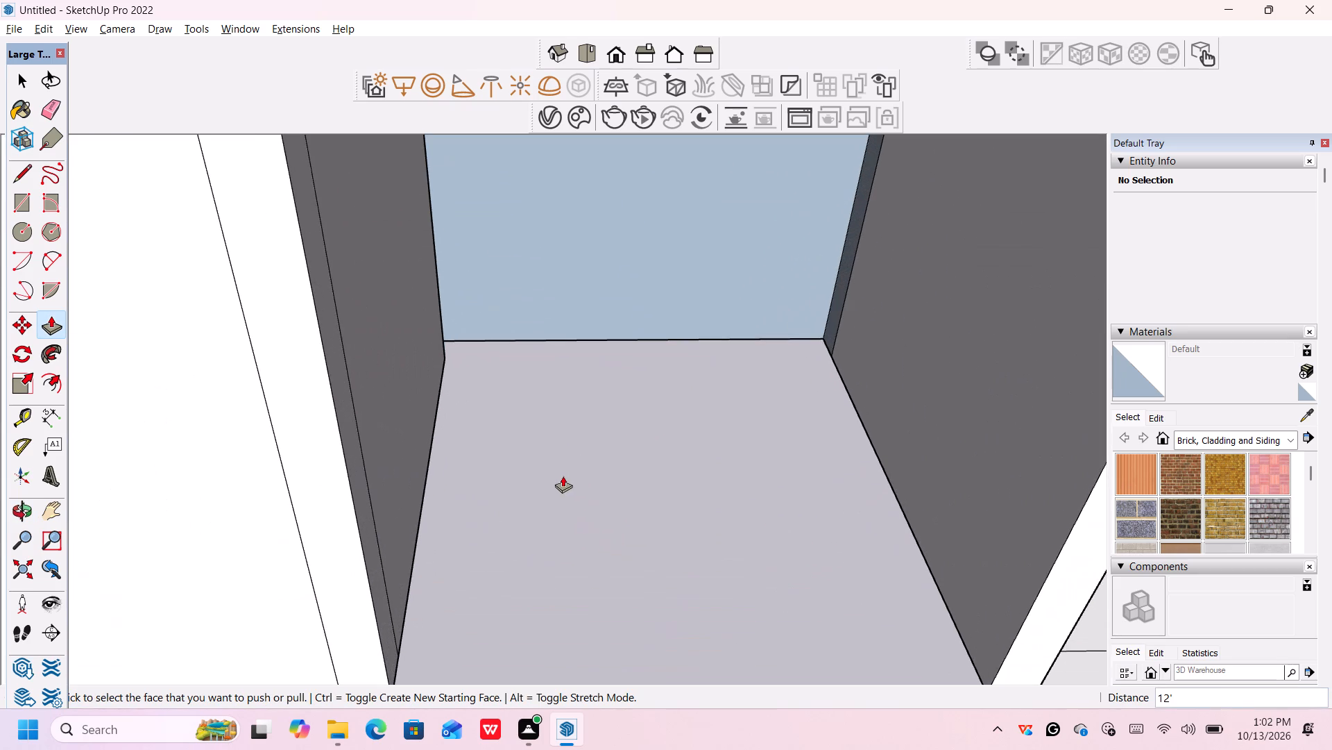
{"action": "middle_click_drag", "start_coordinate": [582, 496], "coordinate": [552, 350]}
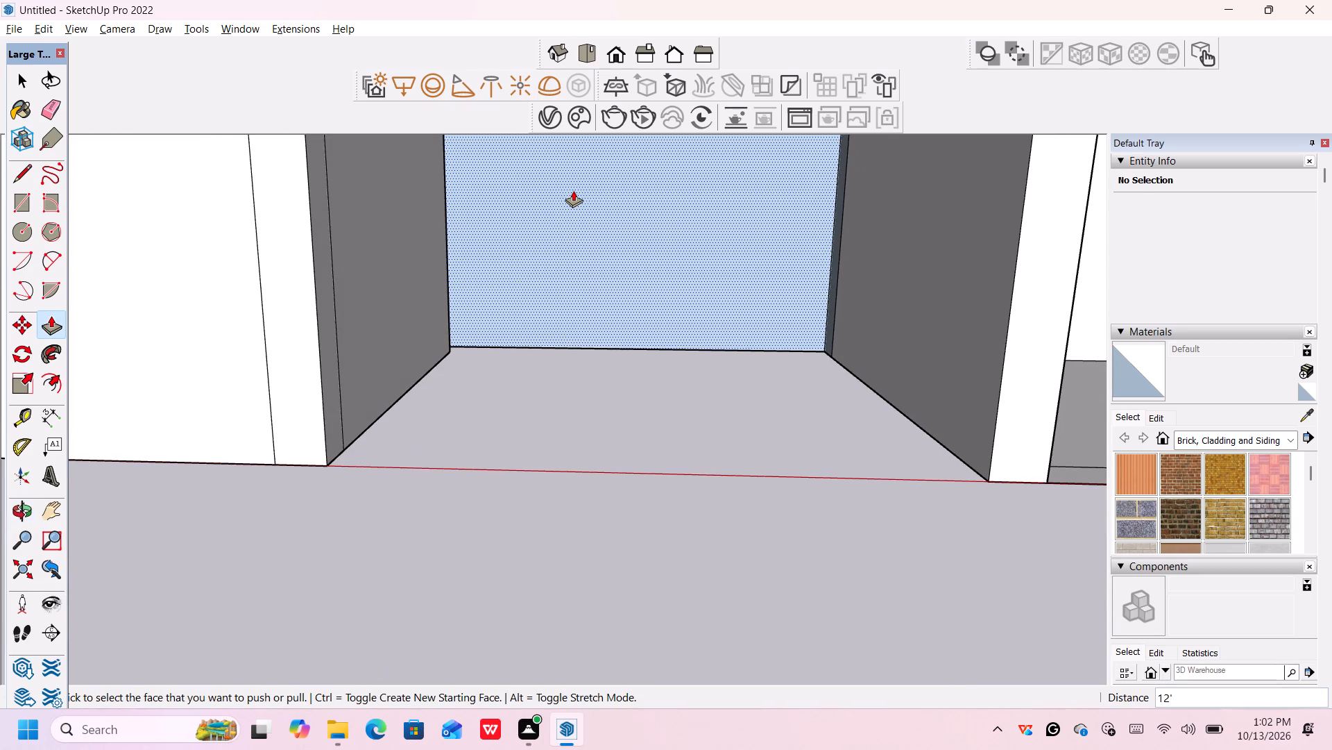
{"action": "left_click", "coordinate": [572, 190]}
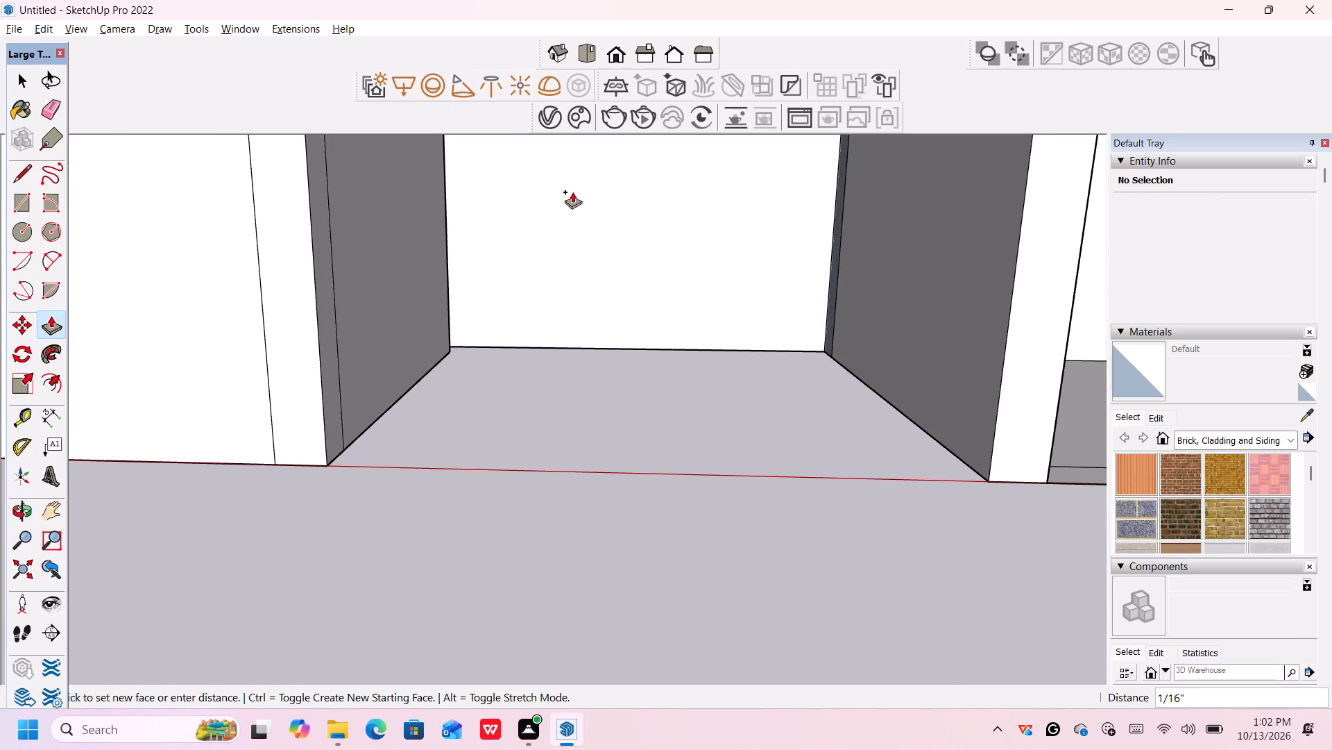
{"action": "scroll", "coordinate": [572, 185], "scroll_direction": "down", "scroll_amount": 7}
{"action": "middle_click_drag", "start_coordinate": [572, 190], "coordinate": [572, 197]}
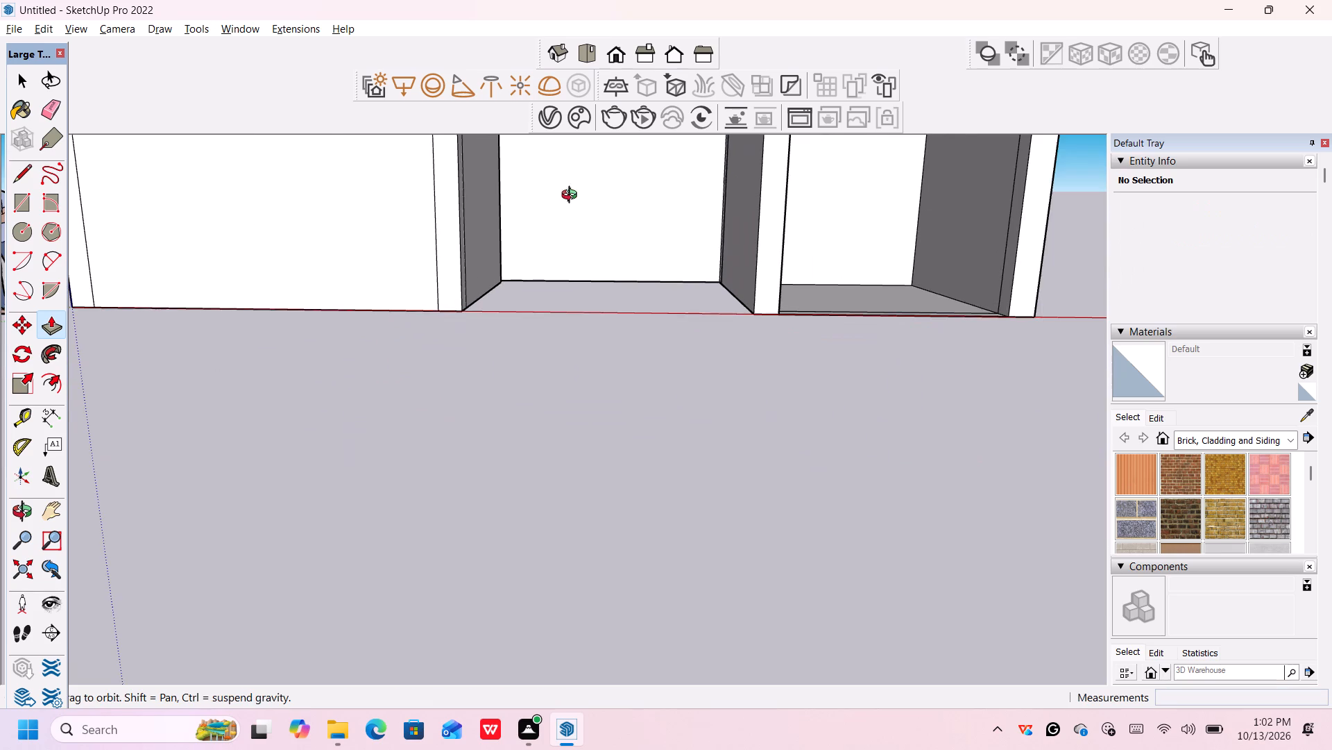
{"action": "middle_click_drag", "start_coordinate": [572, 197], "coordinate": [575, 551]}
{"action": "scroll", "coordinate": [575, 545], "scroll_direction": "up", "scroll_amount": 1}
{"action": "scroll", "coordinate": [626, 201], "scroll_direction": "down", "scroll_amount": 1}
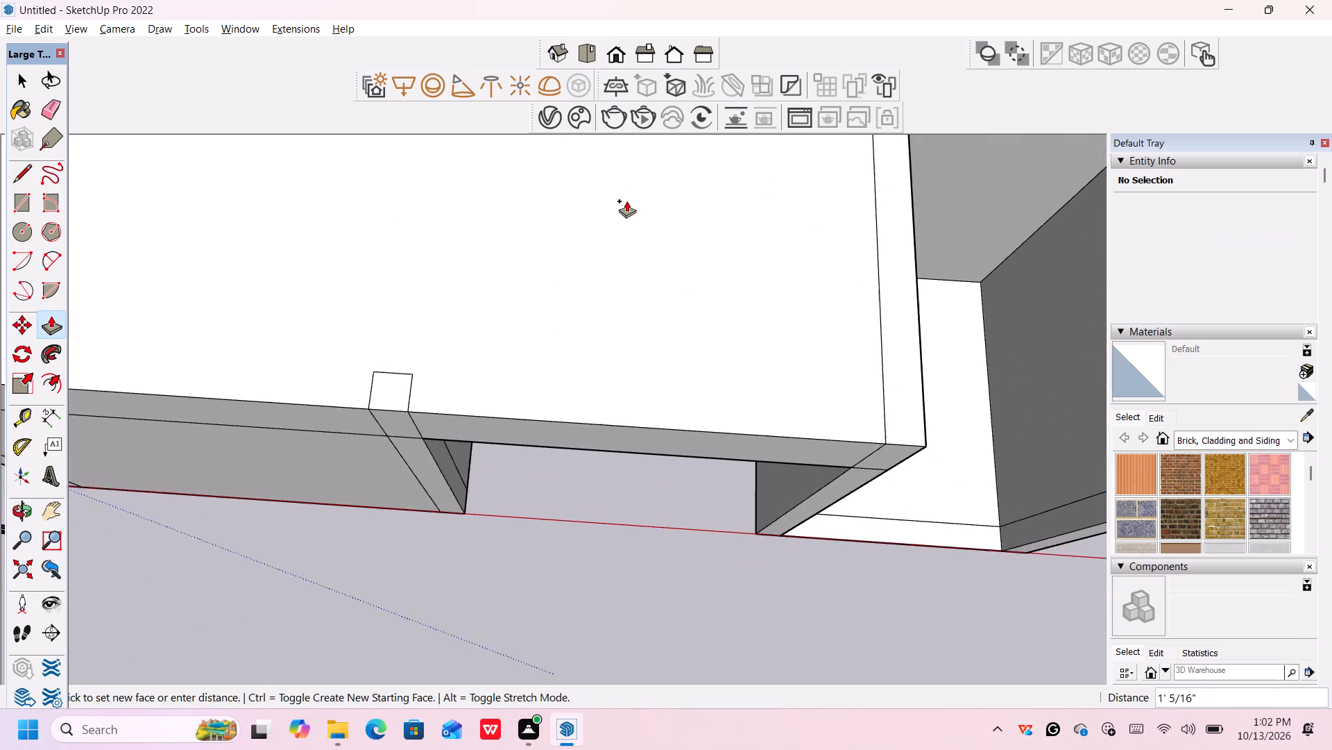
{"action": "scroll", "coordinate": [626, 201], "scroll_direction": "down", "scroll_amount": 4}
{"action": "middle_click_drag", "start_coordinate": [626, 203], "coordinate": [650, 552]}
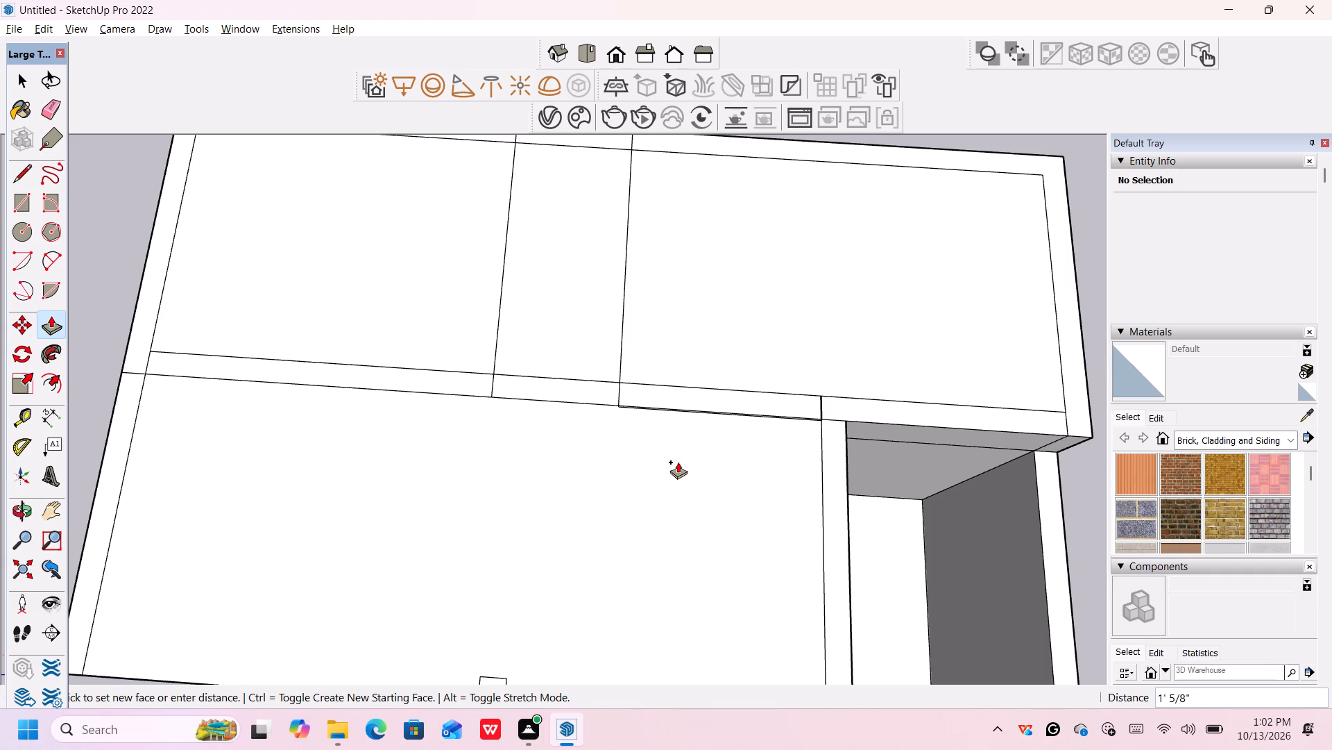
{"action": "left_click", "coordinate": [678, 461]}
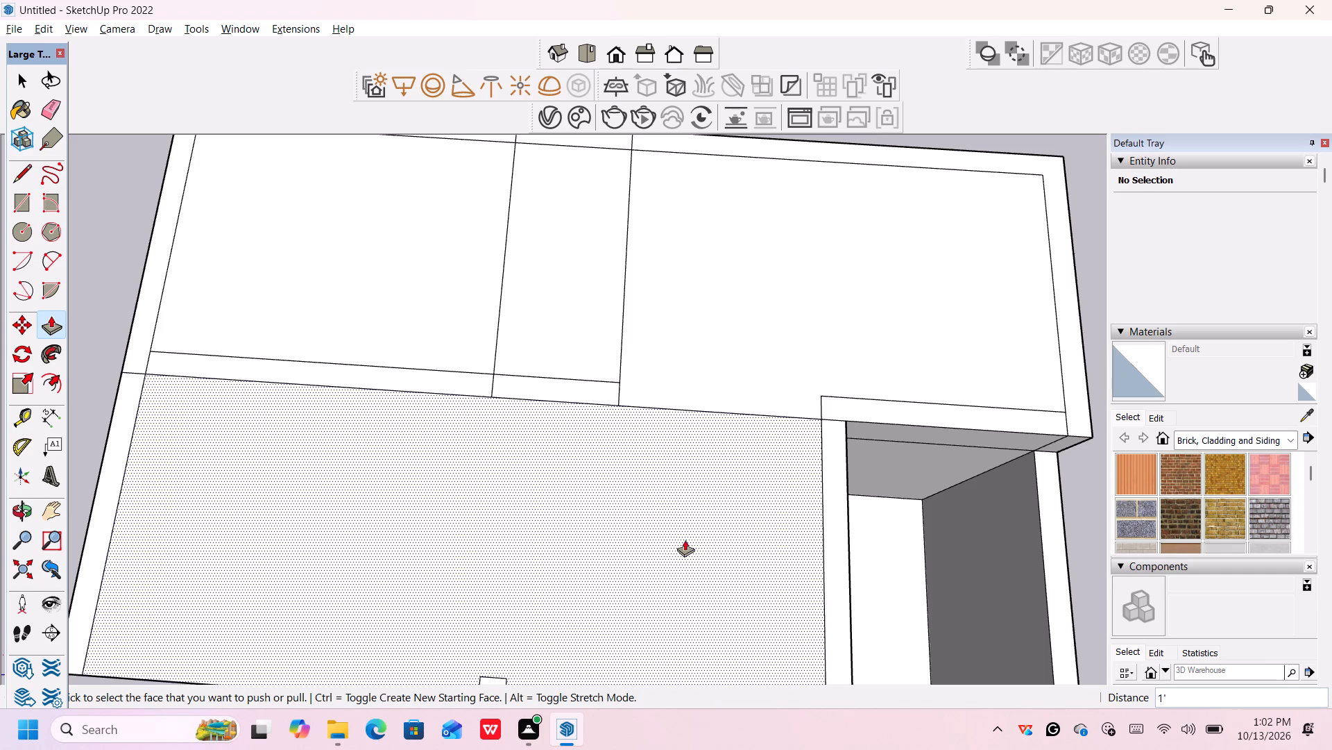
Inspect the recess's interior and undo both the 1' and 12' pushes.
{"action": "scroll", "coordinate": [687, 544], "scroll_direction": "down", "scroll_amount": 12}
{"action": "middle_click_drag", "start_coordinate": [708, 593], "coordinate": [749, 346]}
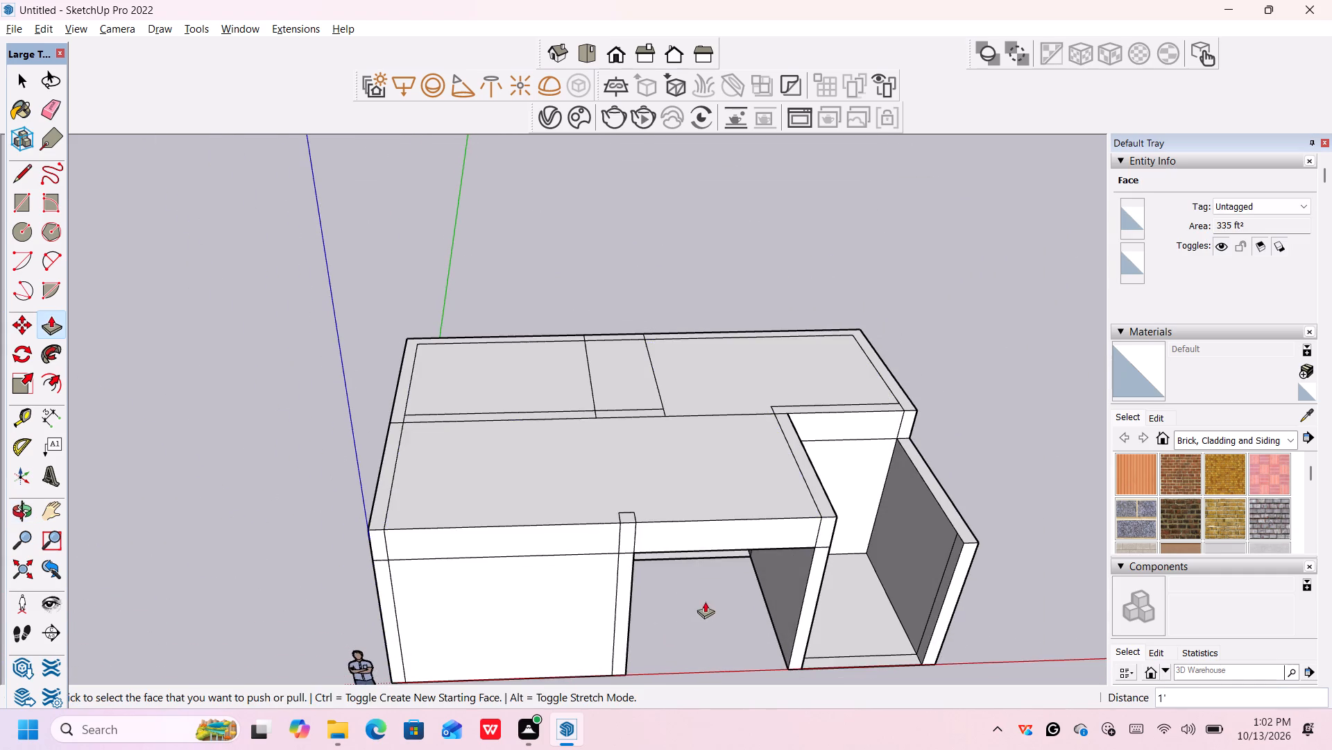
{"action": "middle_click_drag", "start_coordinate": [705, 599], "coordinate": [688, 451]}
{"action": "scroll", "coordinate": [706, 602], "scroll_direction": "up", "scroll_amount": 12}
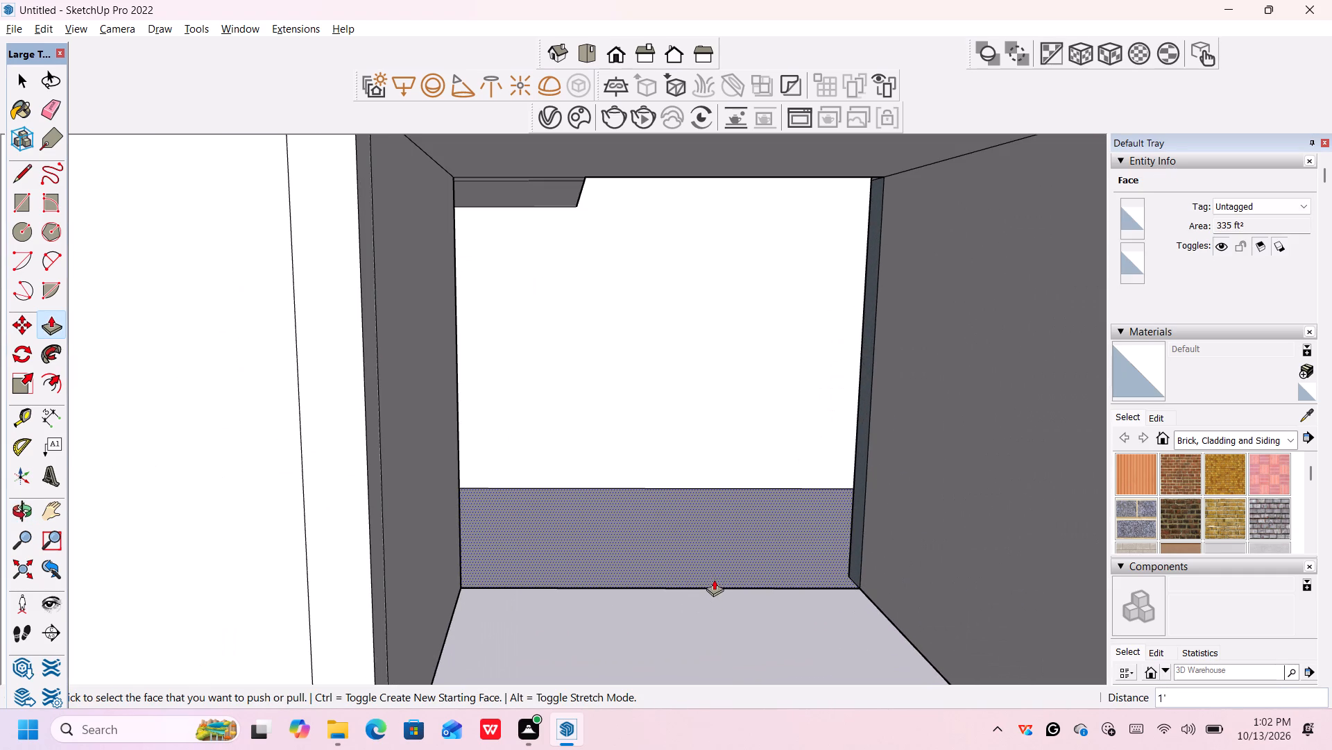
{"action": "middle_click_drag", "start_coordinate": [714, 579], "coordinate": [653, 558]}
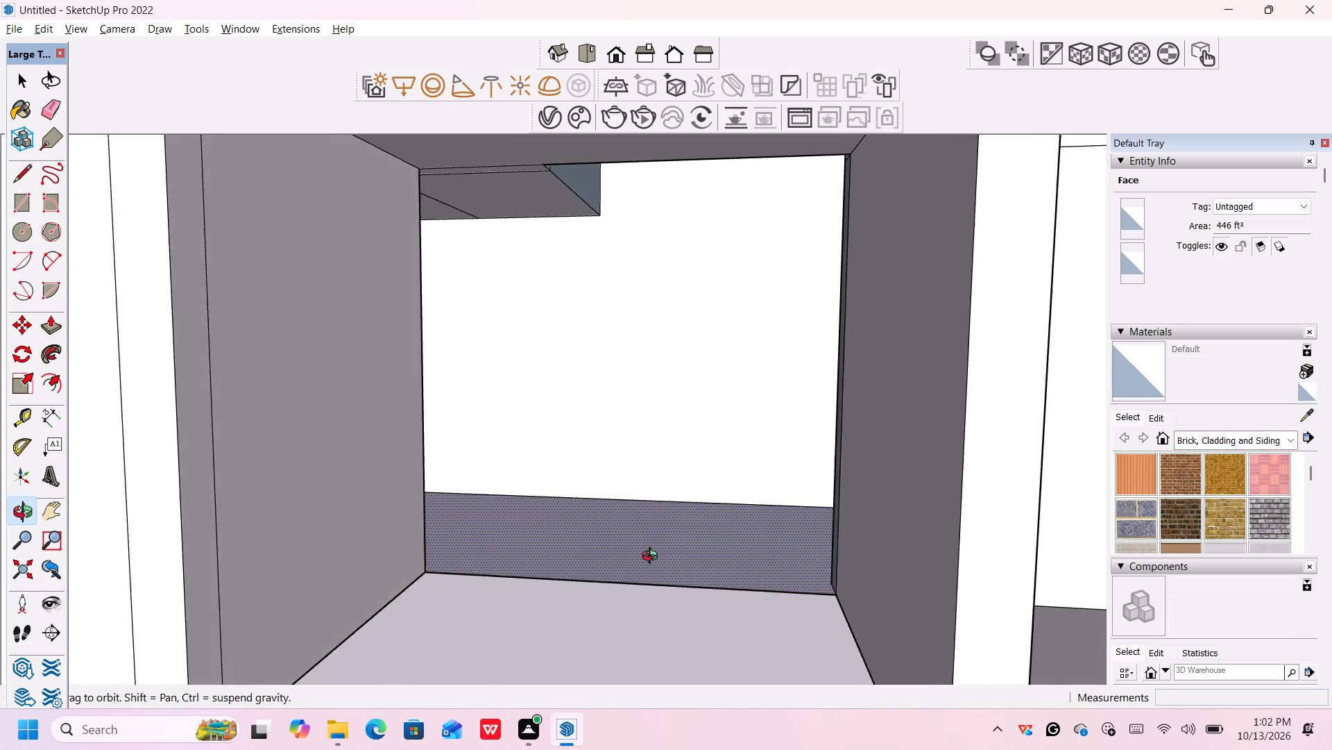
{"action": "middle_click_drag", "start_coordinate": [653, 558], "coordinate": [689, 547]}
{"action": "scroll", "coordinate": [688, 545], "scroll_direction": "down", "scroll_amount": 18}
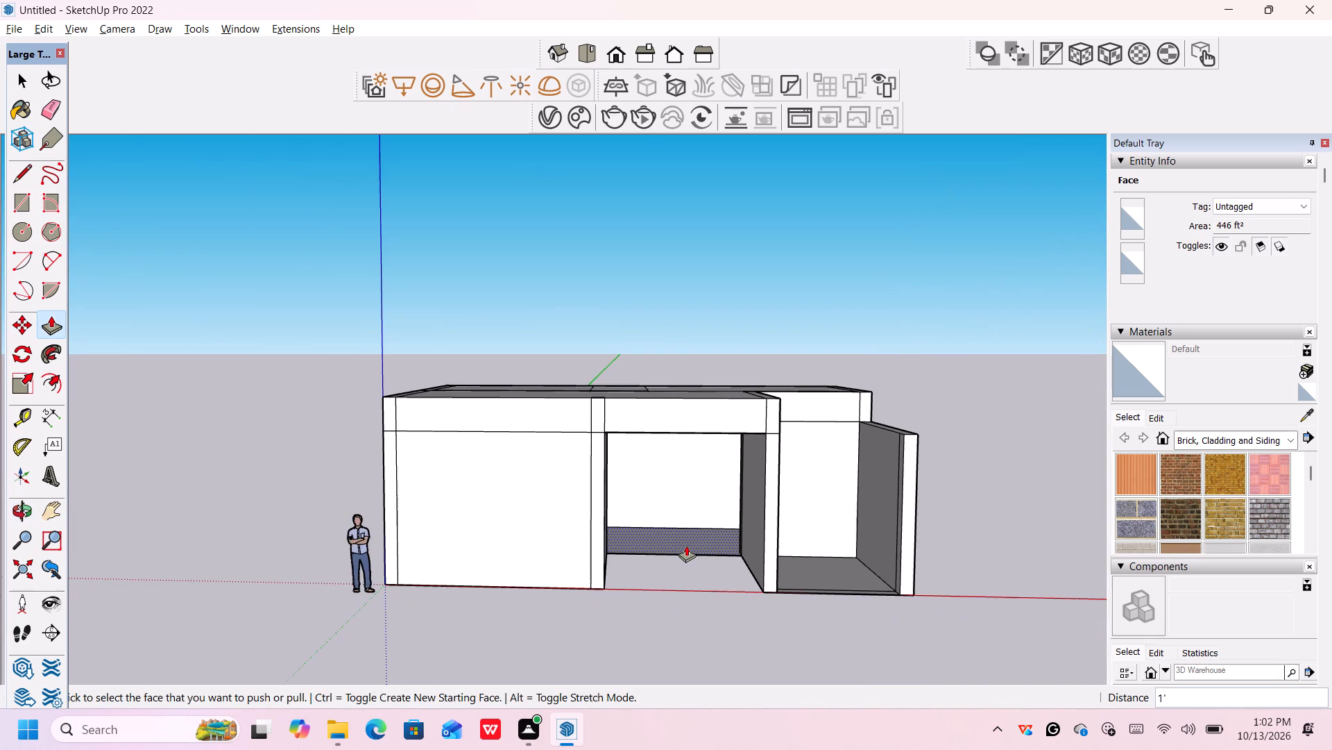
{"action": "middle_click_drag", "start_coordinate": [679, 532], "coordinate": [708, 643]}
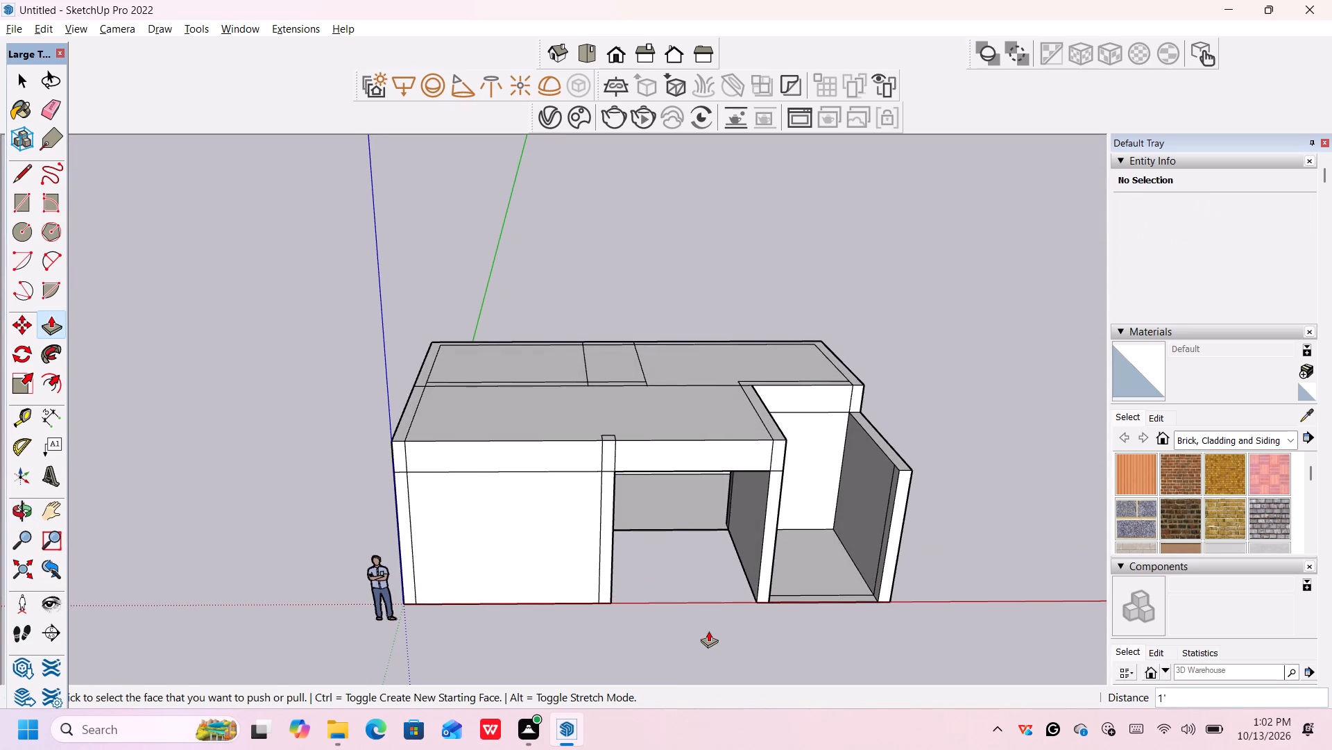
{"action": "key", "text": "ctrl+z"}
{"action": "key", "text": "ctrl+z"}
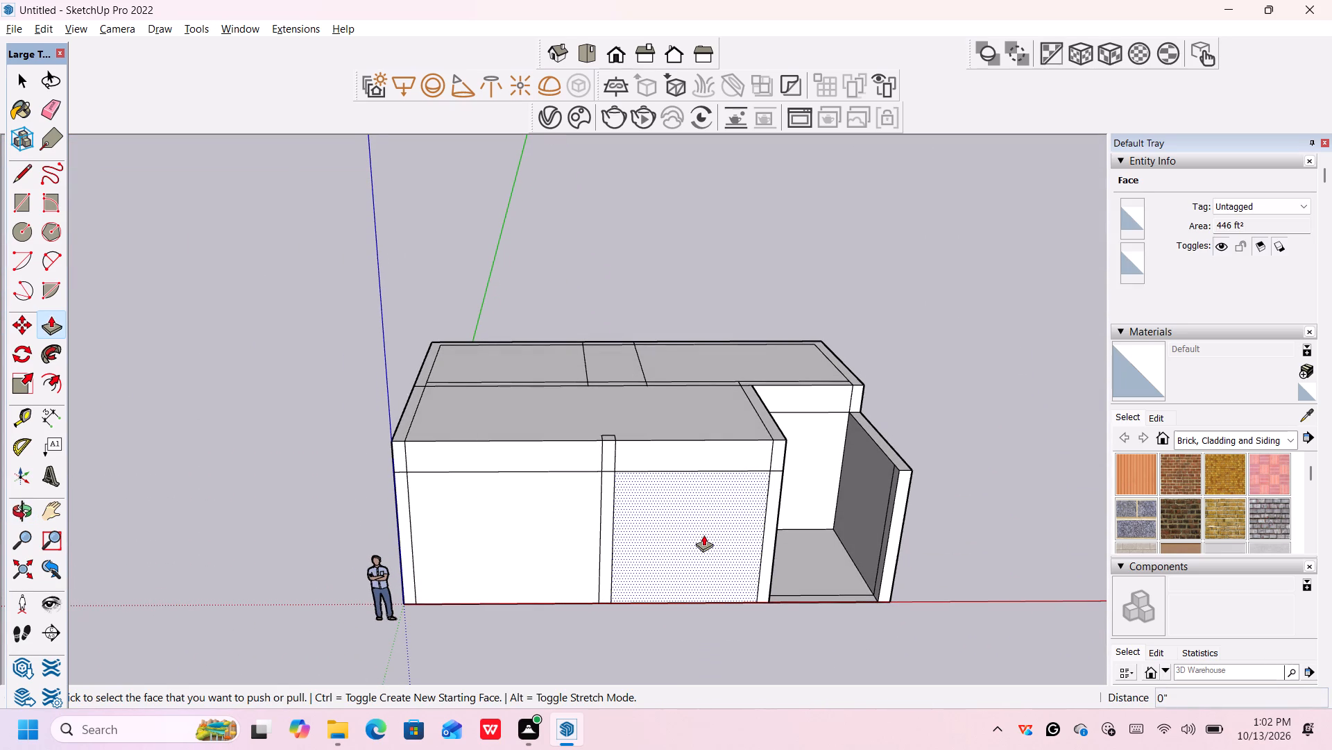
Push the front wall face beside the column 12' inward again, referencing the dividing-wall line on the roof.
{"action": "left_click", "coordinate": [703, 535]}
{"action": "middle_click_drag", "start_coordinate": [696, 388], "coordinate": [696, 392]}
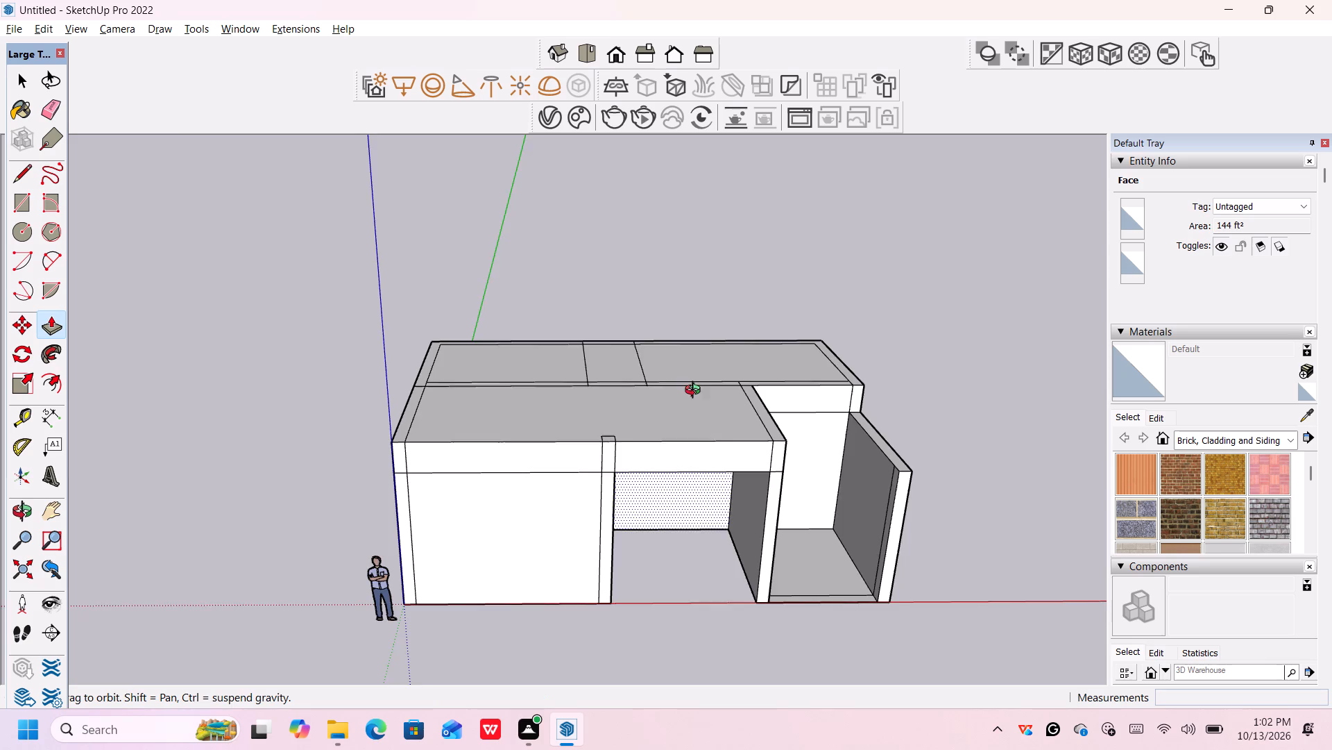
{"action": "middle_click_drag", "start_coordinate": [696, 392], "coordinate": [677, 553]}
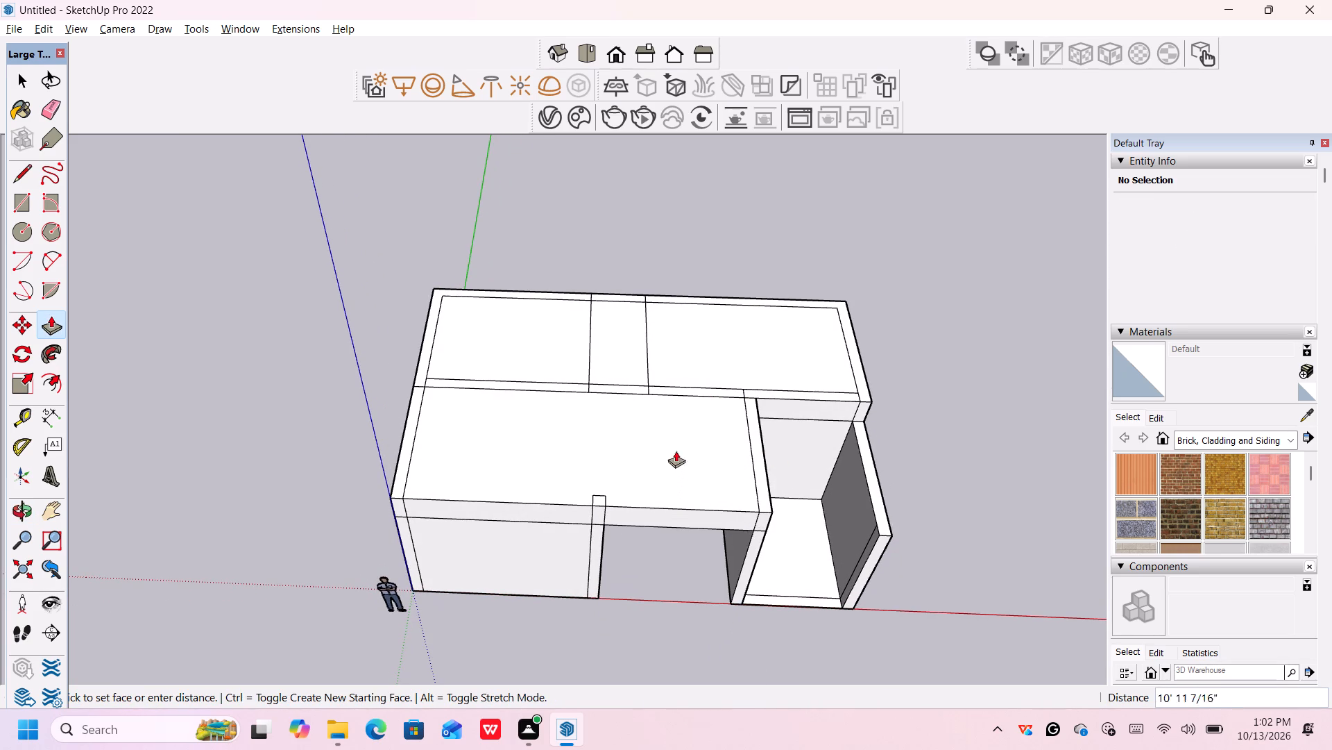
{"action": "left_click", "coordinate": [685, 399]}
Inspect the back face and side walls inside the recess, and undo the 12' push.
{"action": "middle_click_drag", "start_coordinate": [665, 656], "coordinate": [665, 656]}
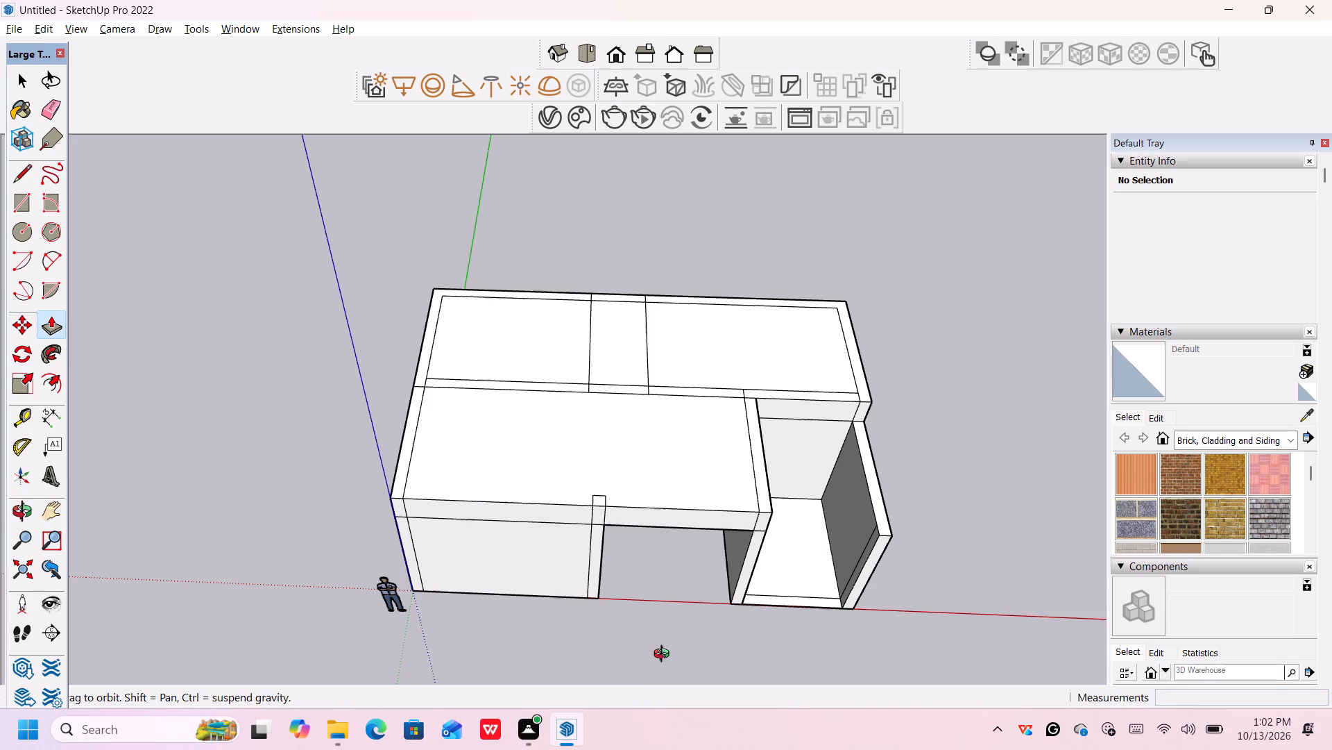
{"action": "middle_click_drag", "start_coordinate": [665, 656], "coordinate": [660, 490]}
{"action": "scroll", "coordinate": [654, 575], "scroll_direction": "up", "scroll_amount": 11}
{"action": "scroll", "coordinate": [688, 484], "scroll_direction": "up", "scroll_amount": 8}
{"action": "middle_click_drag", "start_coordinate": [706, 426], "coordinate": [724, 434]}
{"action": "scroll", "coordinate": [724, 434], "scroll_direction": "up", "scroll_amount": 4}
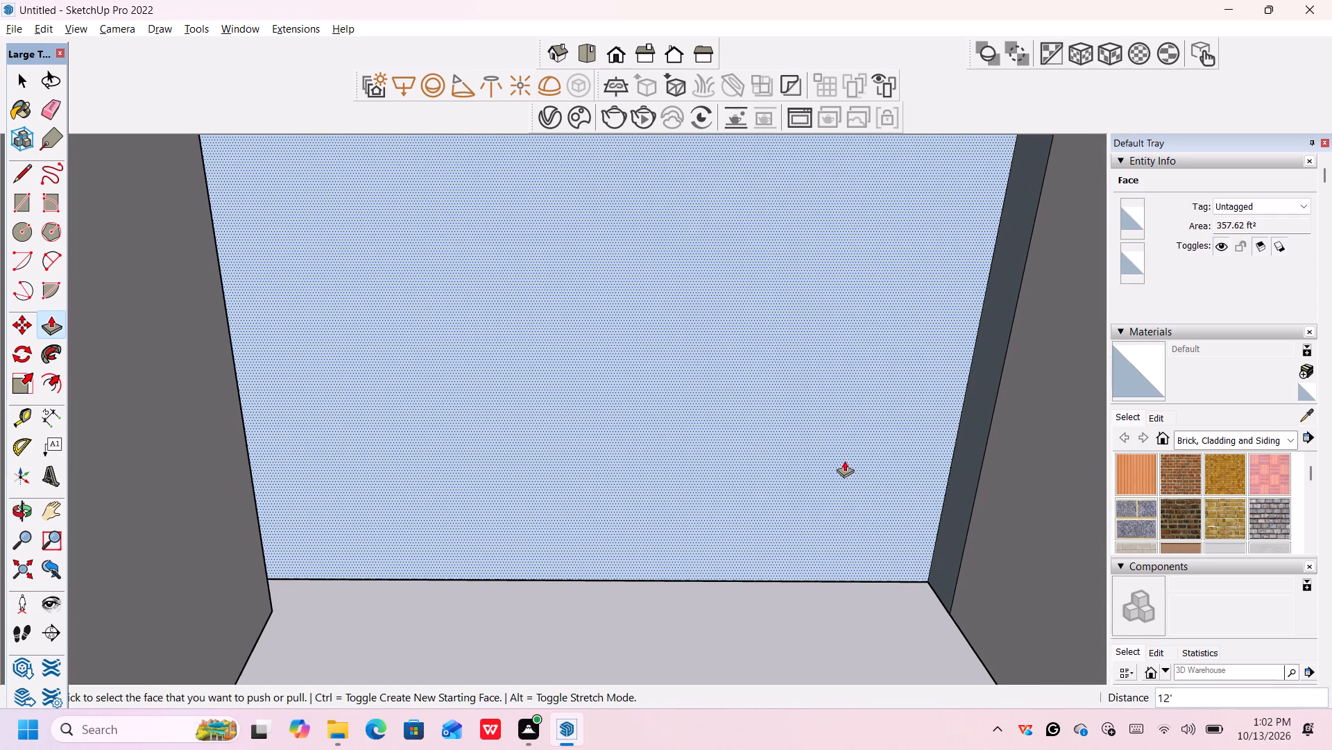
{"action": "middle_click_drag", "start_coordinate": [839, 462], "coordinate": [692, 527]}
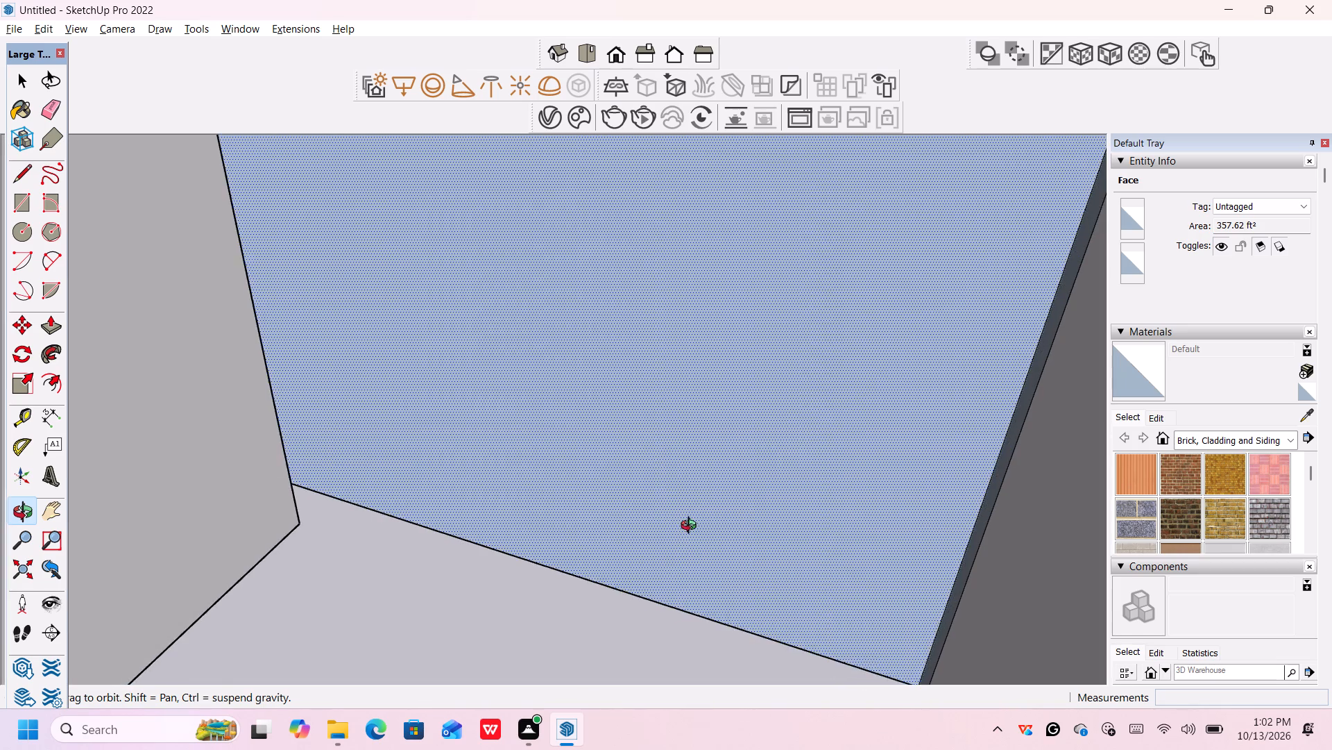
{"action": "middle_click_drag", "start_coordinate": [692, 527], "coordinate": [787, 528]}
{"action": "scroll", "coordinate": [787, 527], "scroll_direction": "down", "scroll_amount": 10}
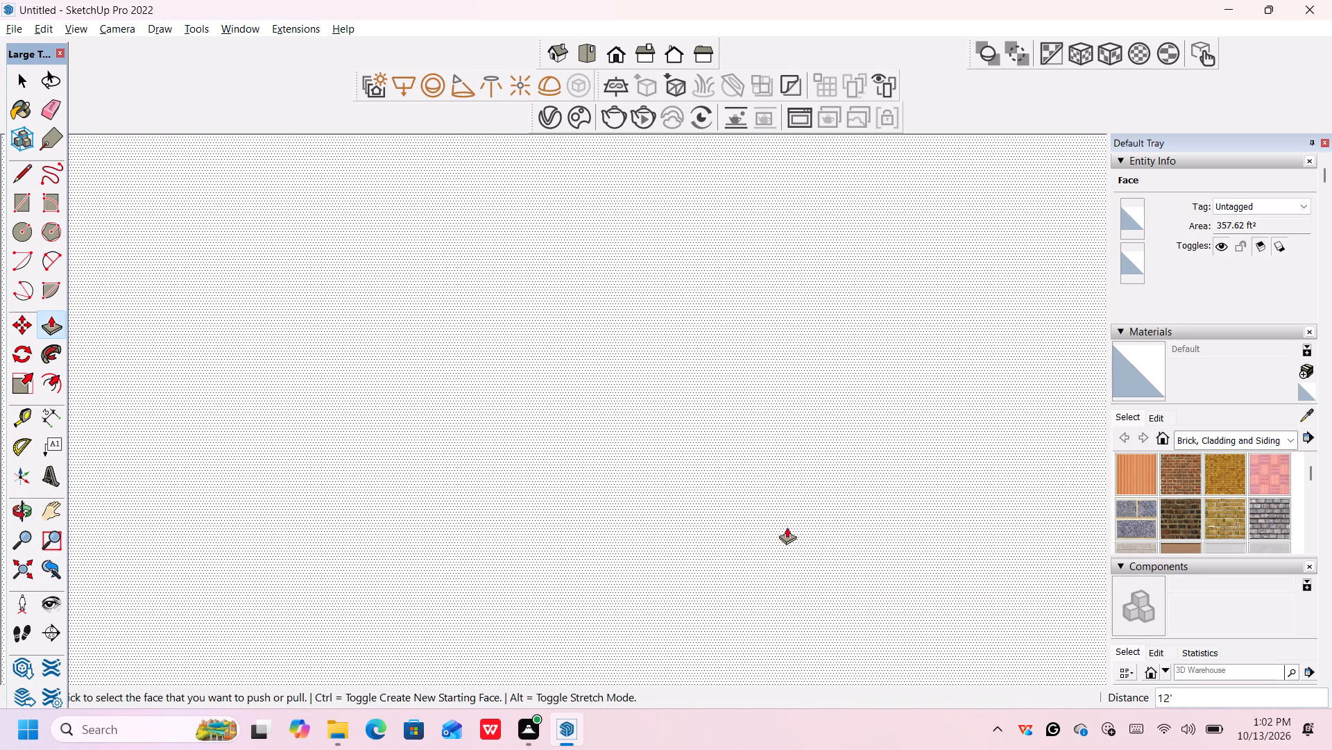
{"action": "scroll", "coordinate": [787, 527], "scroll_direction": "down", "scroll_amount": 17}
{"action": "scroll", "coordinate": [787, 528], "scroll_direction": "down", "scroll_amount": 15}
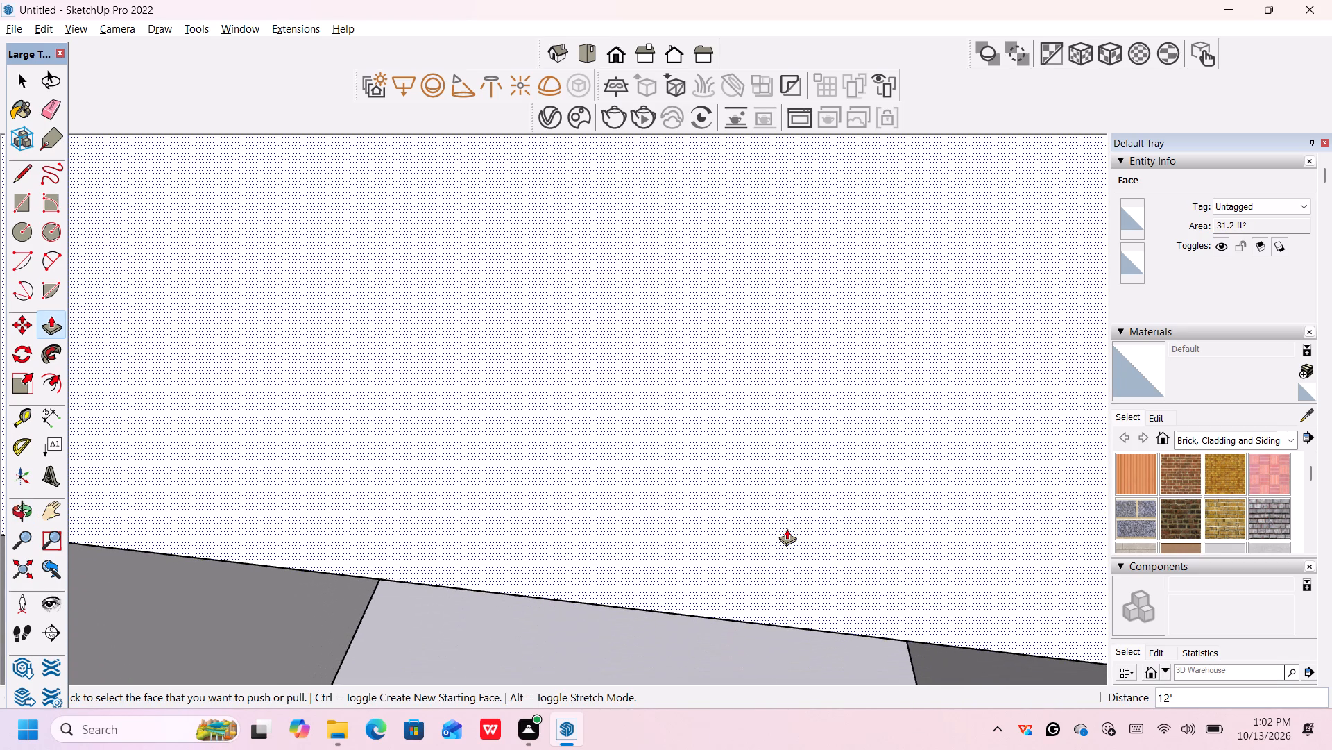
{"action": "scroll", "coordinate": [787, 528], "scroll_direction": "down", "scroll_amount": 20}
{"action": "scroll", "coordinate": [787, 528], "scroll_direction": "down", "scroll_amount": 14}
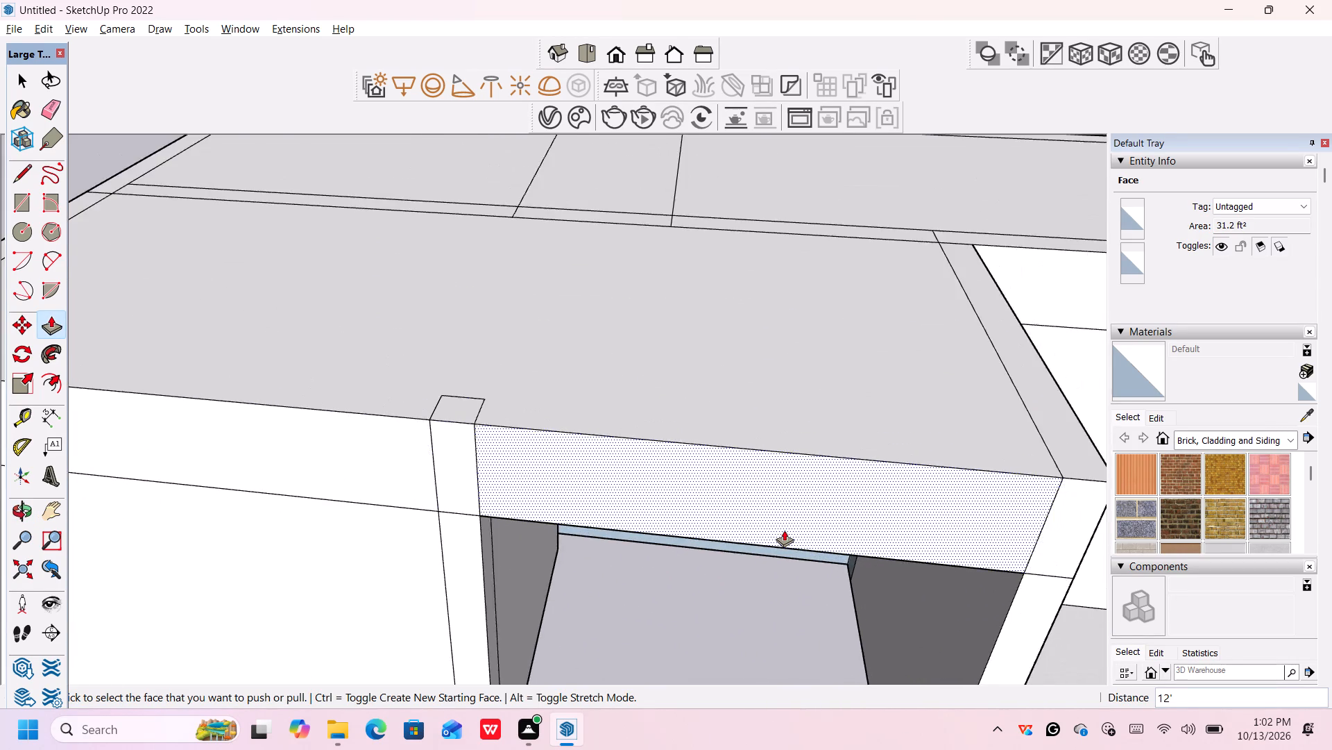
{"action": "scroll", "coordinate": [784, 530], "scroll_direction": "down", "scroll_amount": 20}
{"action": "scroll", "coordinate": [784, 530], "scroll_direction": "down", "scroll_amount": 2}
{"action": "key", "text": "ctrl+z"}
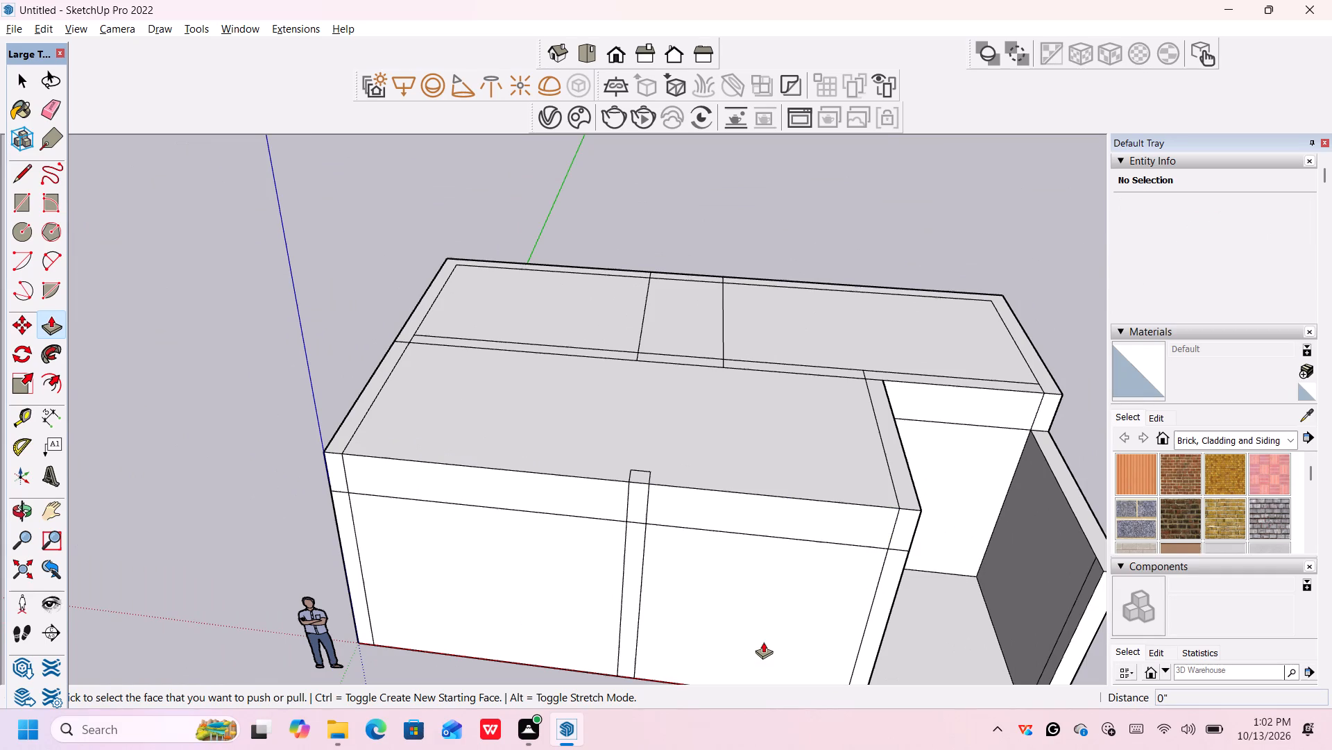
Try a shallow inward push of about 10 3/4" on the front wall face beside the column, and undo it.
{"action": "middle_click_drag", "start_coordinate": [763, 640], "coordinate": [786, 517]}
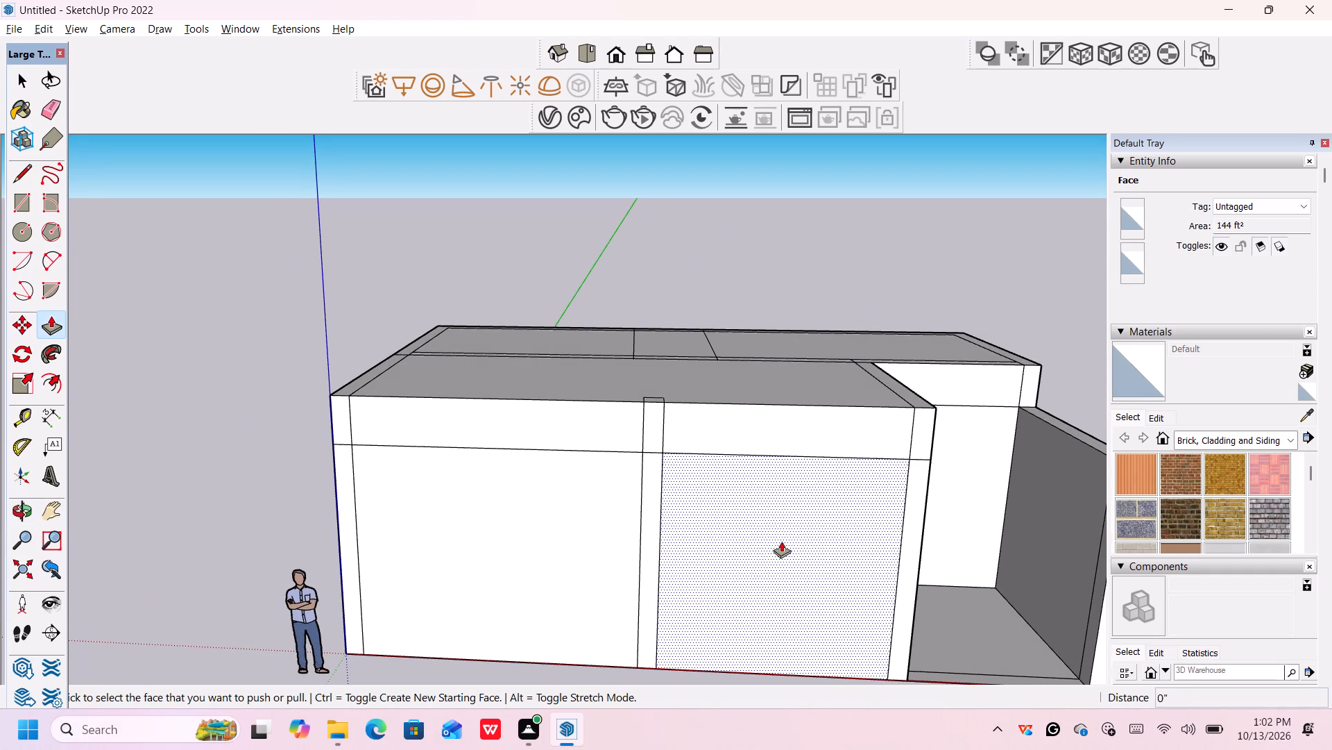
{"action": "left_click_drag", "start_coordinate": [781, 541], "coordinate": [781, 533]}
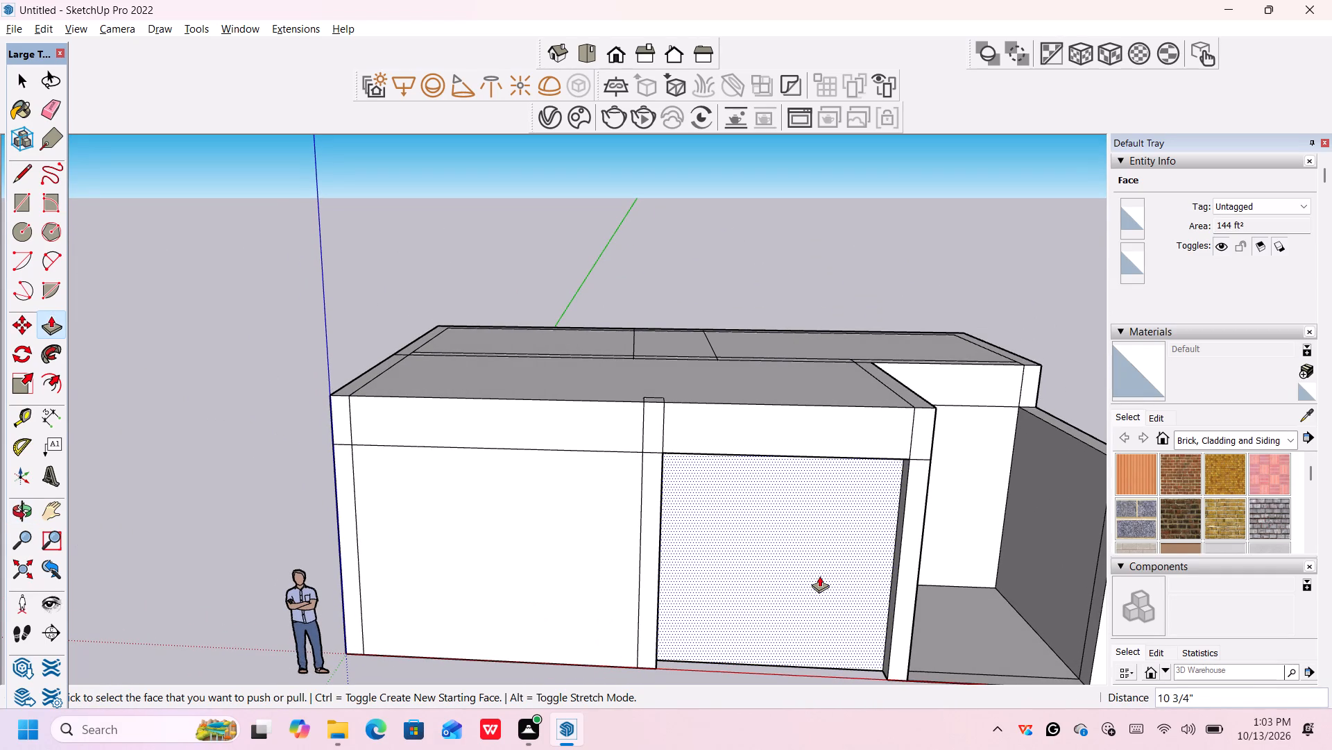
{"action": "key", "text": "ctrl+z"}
Push the front wall face between the column and the side-room wall 11' inward to form the open recess.
{"action": "left_click", "coordinate": [818, 576]}
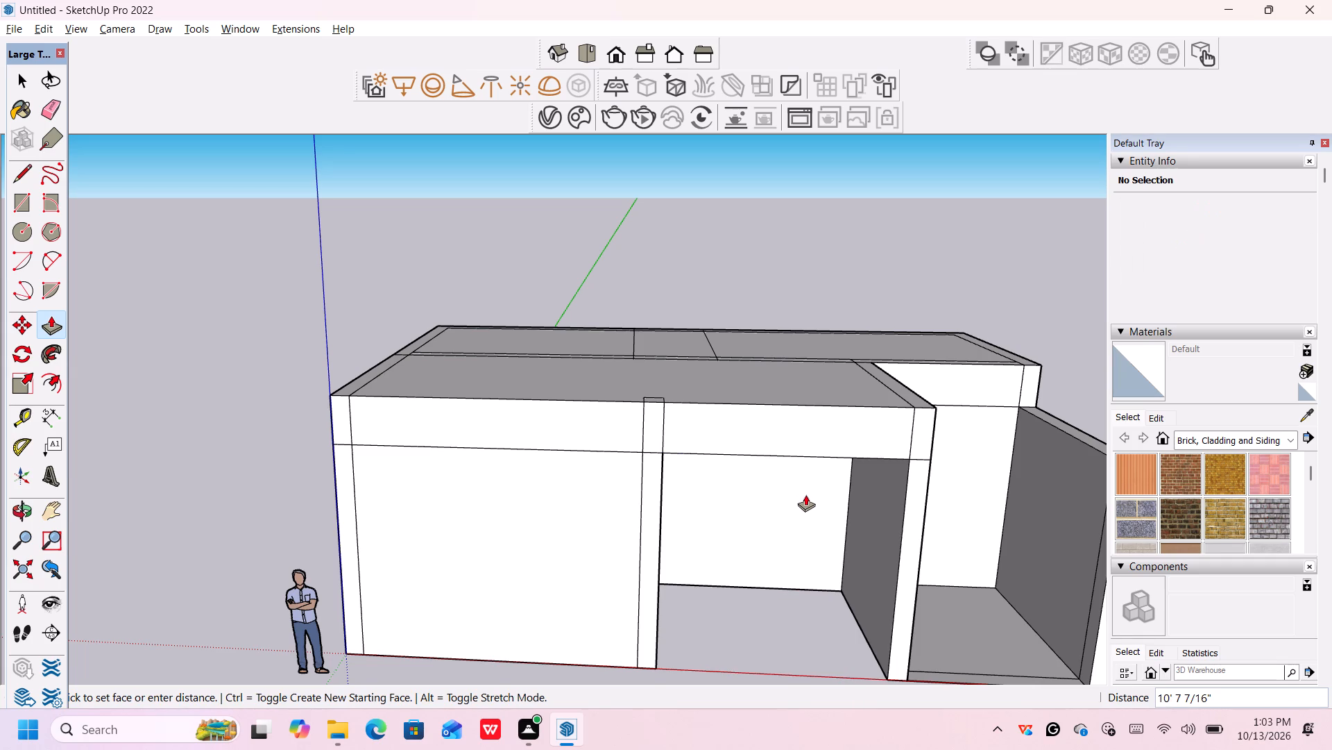
{"action": "type", "text": "11"}
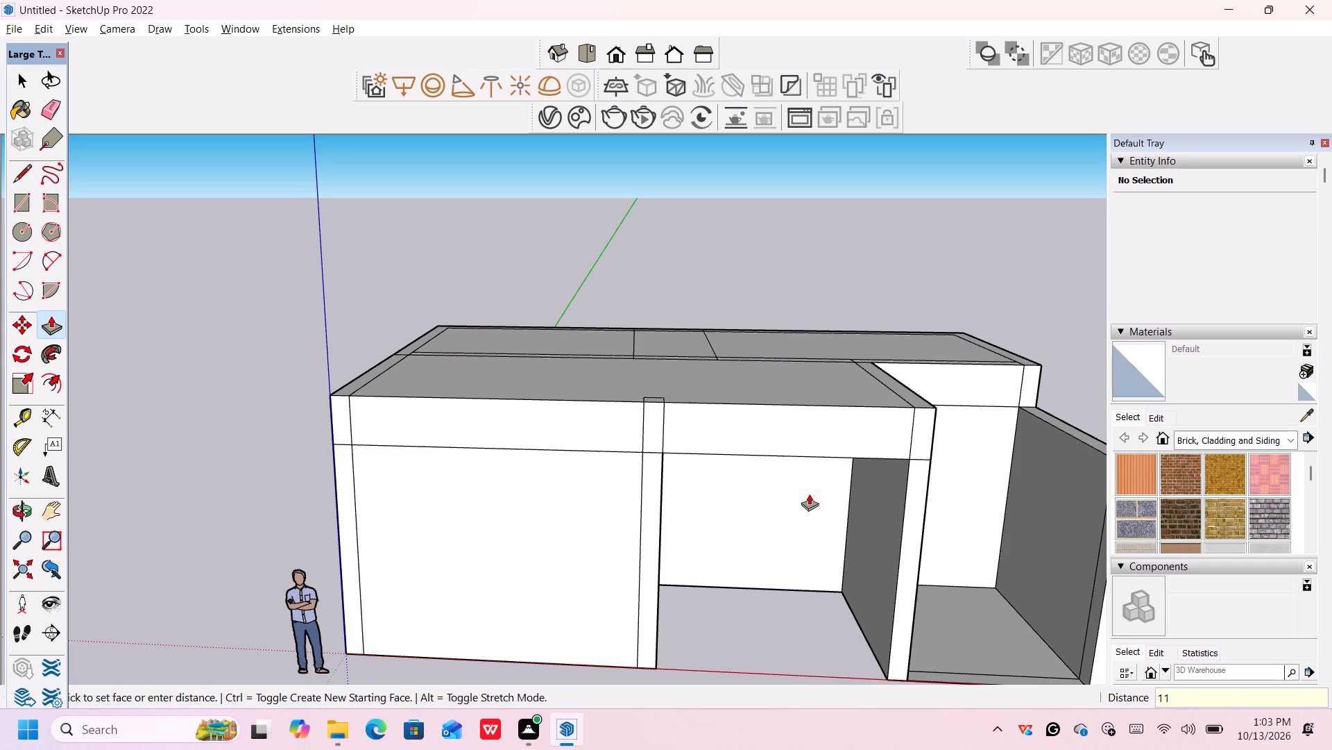
{"action": "key", "text": "apostrophe"}
{"action": "key", "text": "Return"}
{"action": "scroll", "coordinate": [767, 622], "scroll_direction": "down", "scroll_amount": 6}
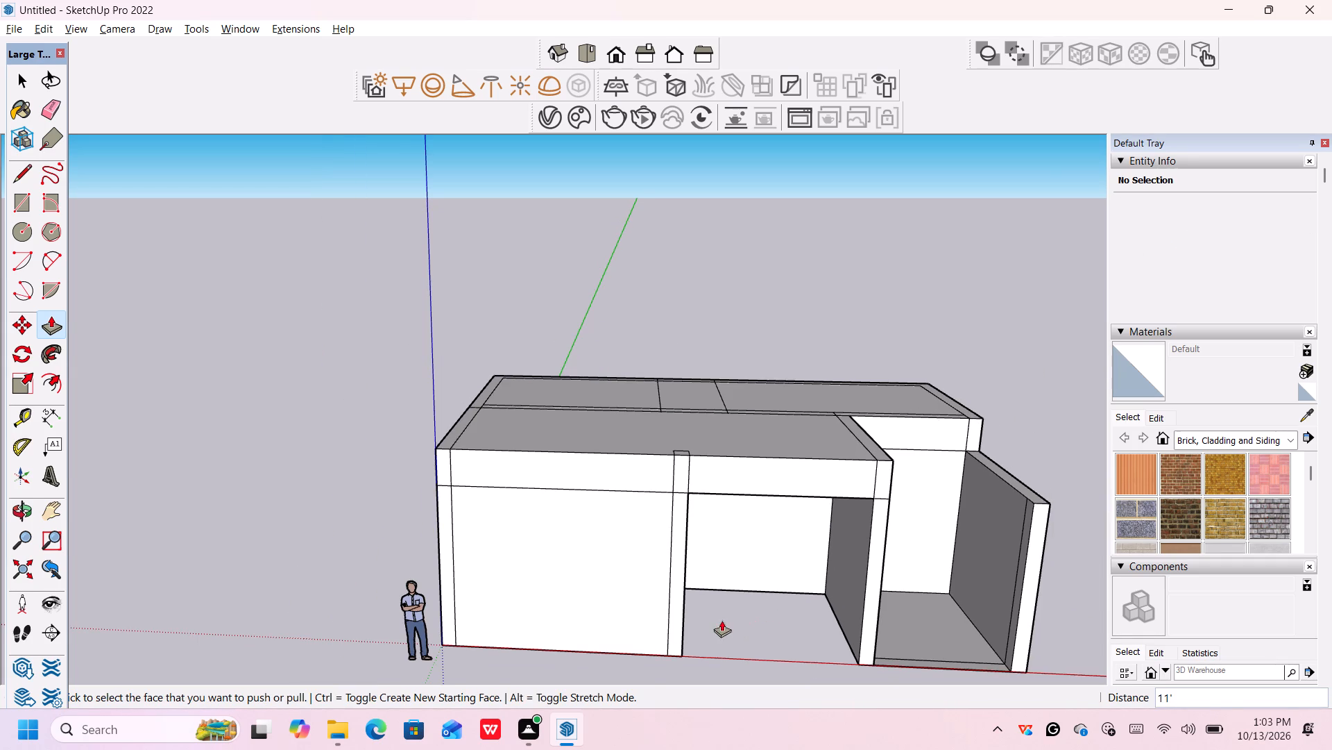
{"action": "middle_click_drag", "start_coordinate": [724, 624], "coordinate": [823, 557]}
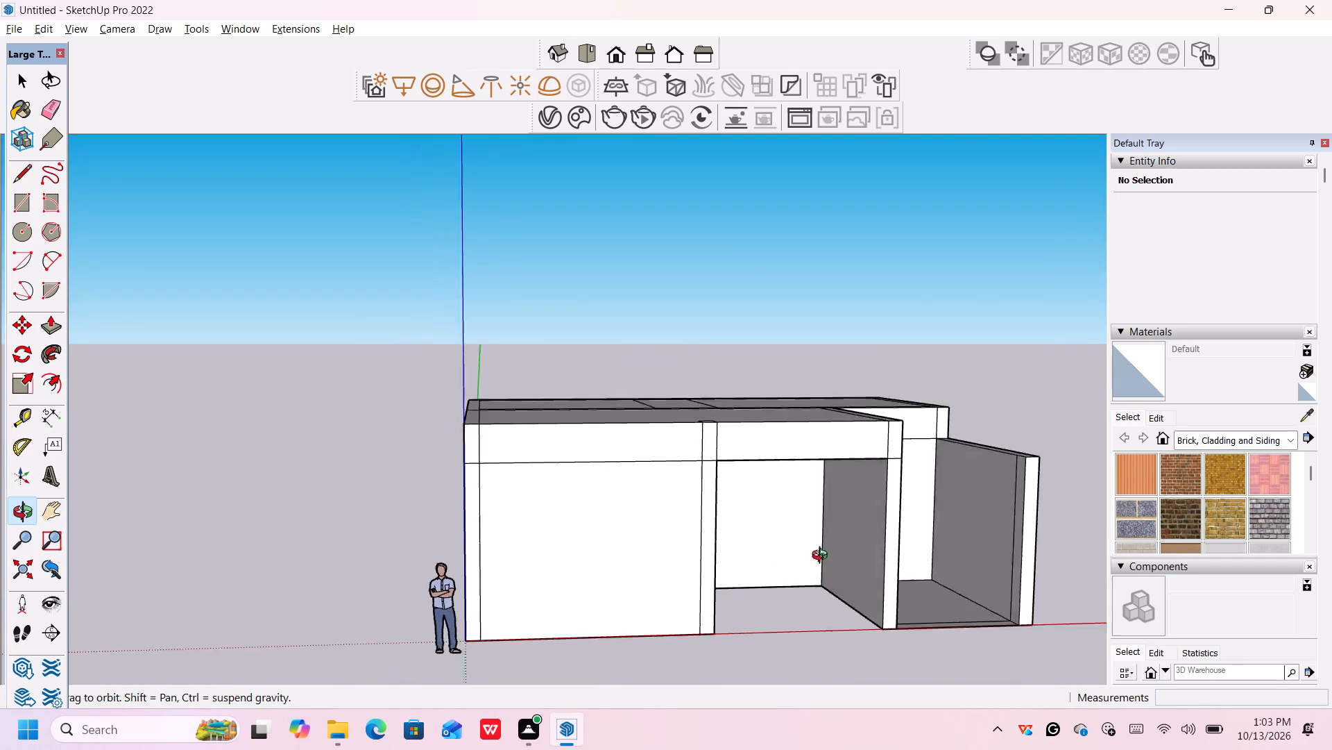
Push the front wall face between the column and the building's origin corner 11' inward to form a second recess.
{"action": "middle_click_drag", "start_coordinate": [823, 557], "coordinate": [808, 574]}
{"action": "left_click", "coordinate": [645, 583]}
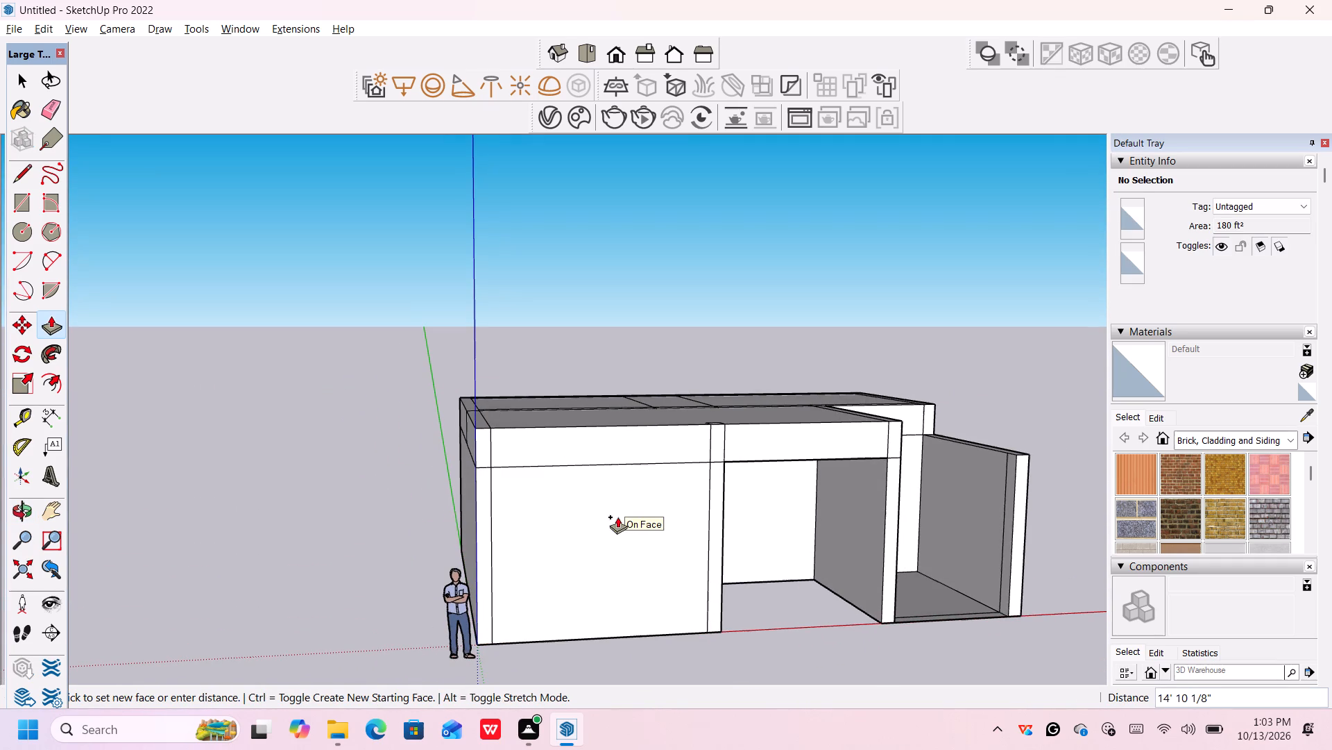
{"action": "type", "text": "11'"}
{"action": "key", "text": "Return"}
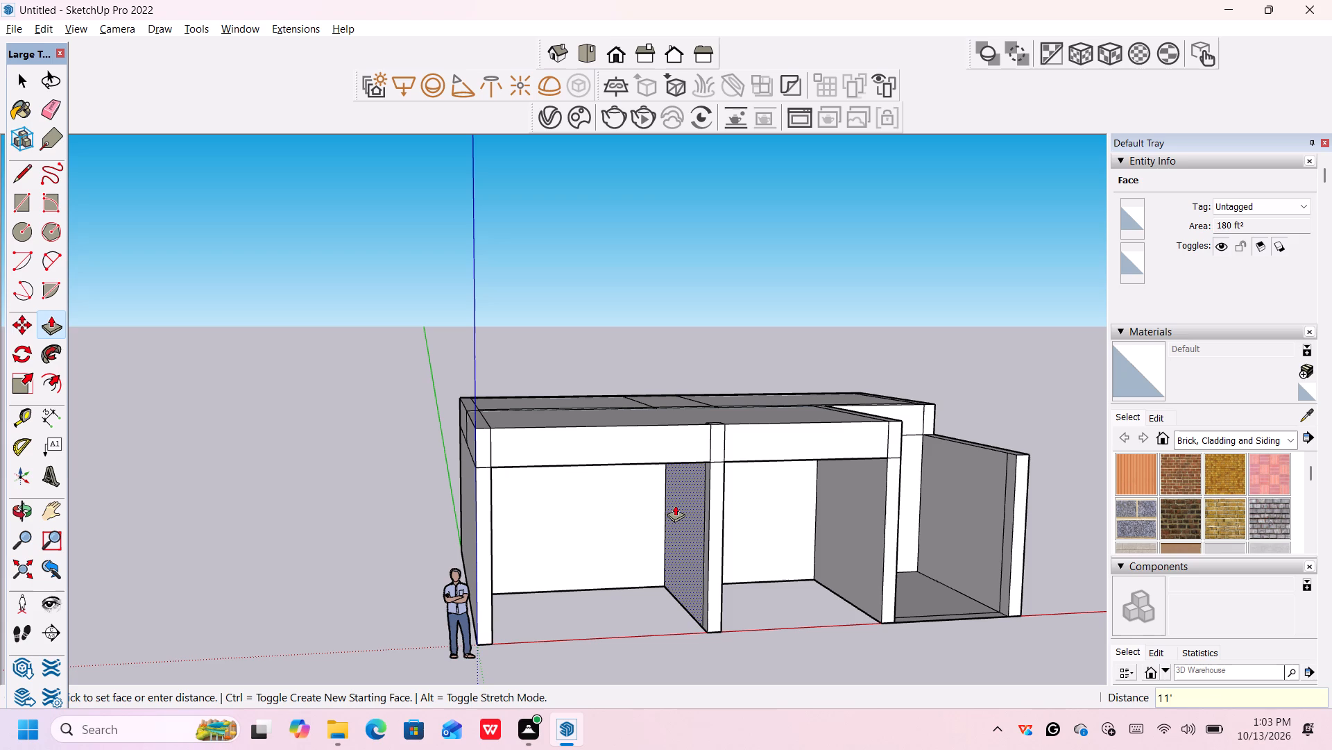
Push the side face of the partition behind the column 1' through, joining the two front recesses.
{"action": "left_click", "coordinate": [675, 505]}
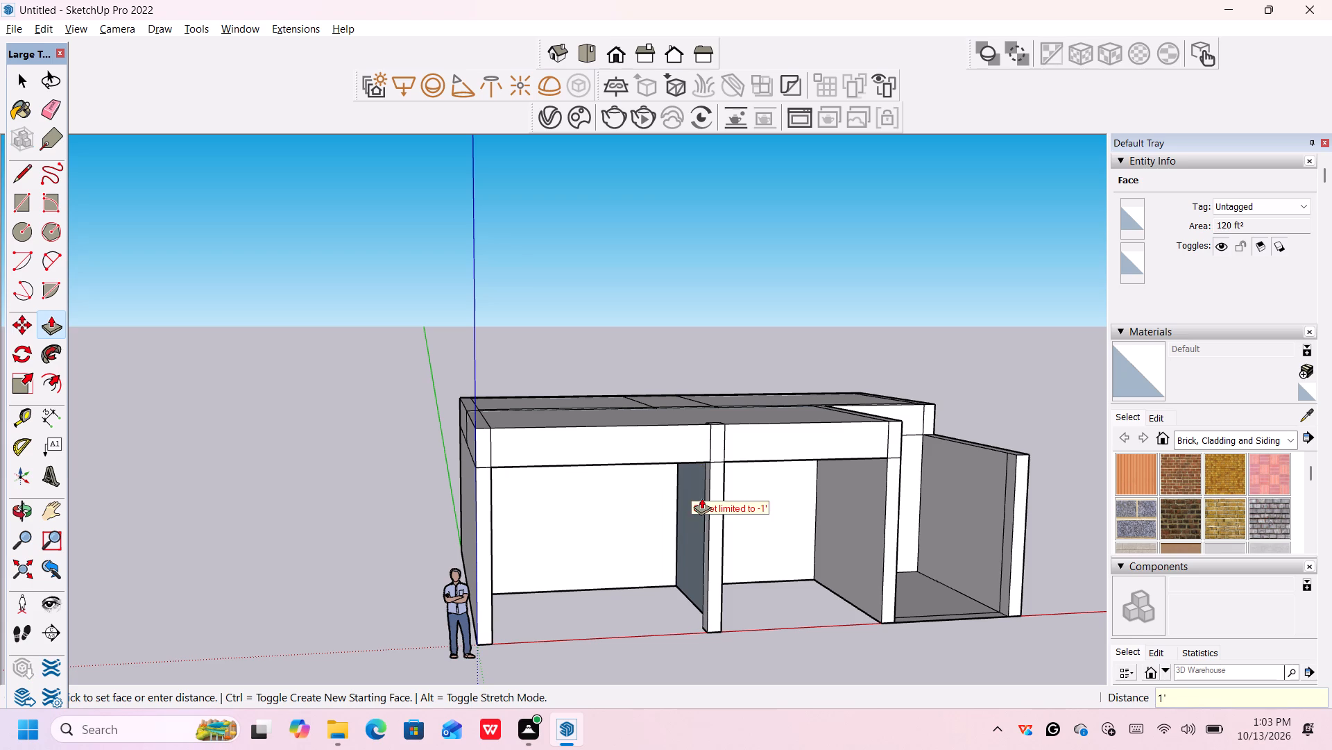
{"action": "left_click", "coordinate": [694, 494]}
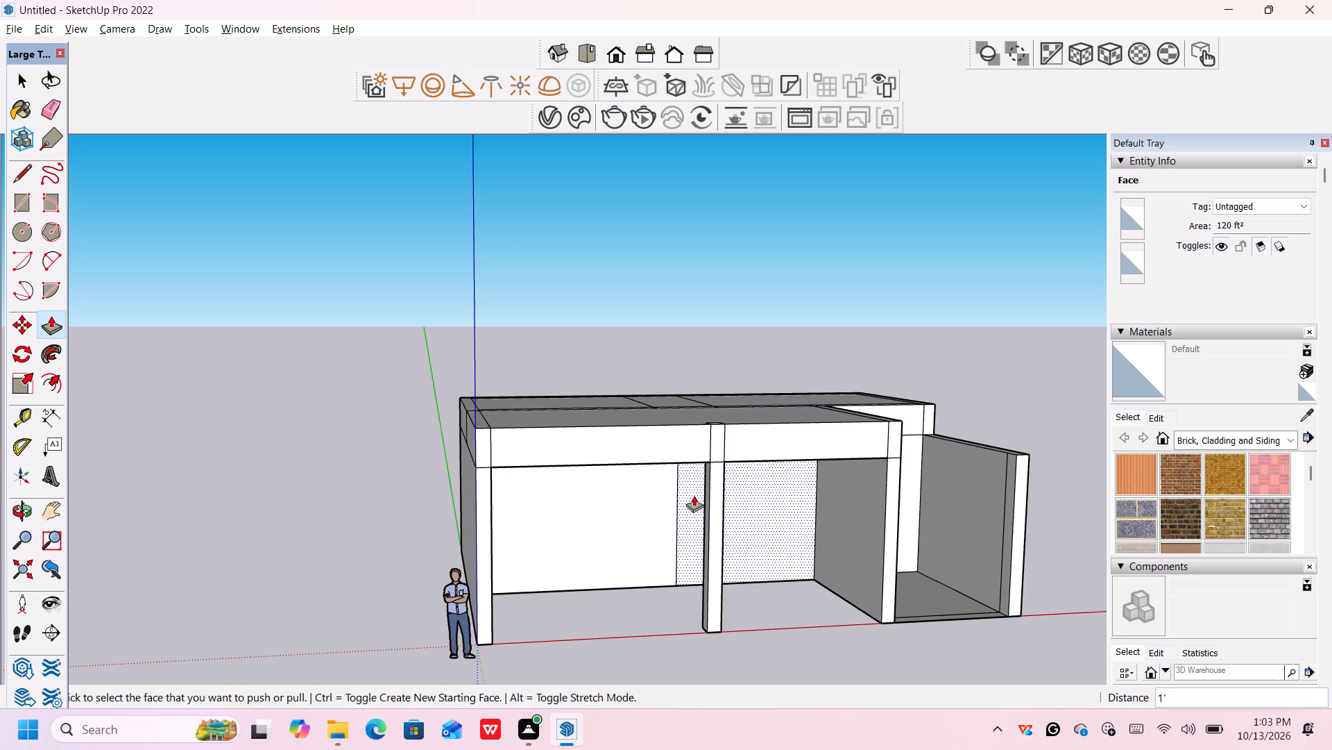
Inspect the joined recess, the free-standing column and the side-room floor from the front.
{"action": "scroll", "coordinate": [718, 564], "scroll_direction": "down", "scroll_amount": 7}
{"action": "middle_click_drag", "start_coordinate": [730, 616], "coordinate": [675, 569]}
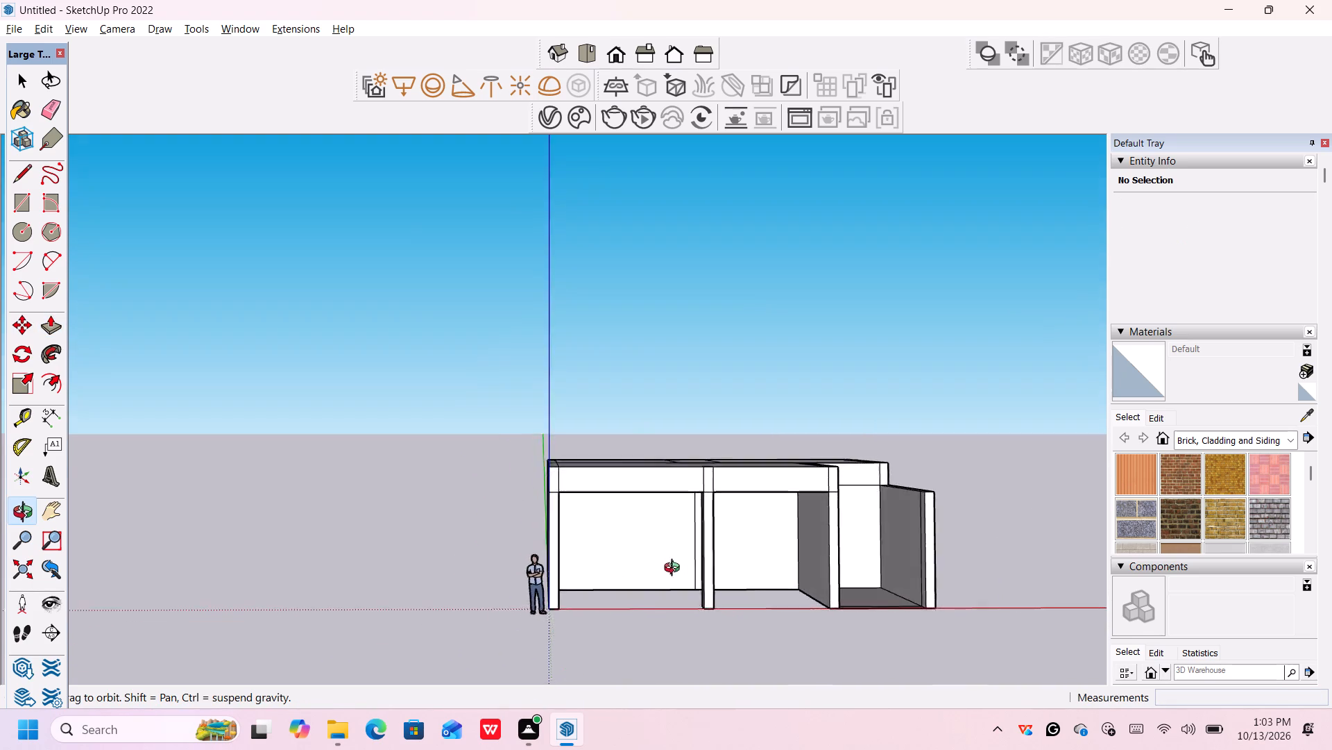
{"action": "middle_click_drag", "start_coordinate": [675, 569], "coordinate": [715, 604]}
{"action": "scroll", "coordinate": [640, 604], "scroll_direction": "up", "scroll_amount": 3}
{"action": "scroll", "coordinate": [640, 604], "scroll_direction": "down", "scroll_amount": 6}
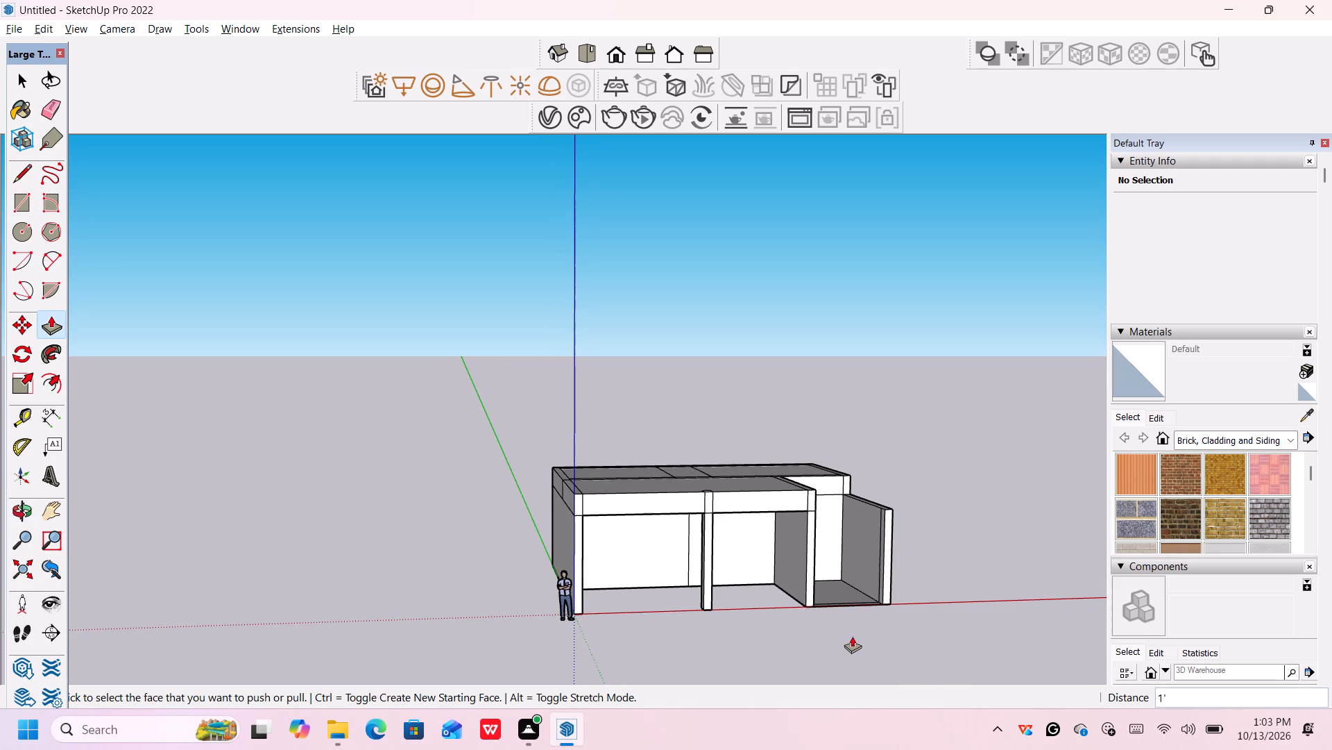
{"action": "middle_click_drag", "start_coordinate": [813, 630], "coordinate": [812, 631]}
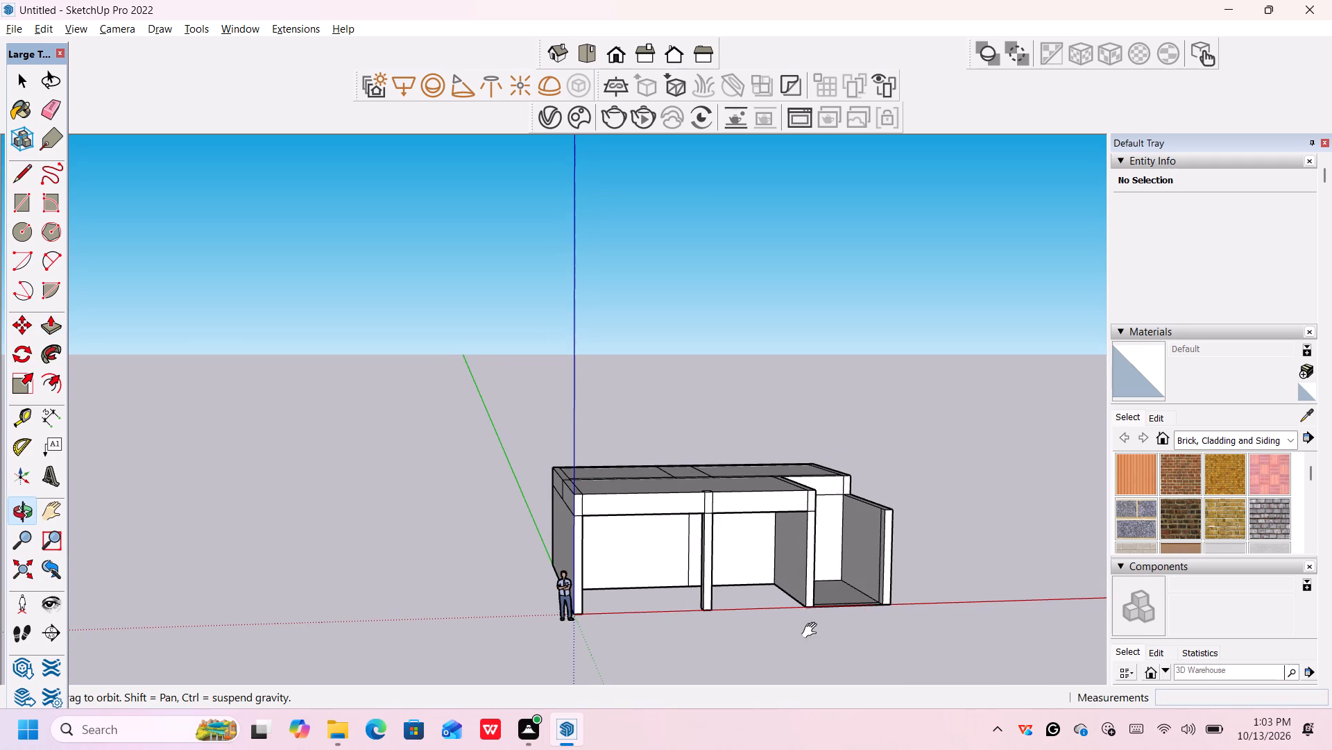
{"action": "middle_click_drag", "start_coordinate": [812, 631], "coordinate": [572, 633]}
{"action": "scroll", "coordinate": [579, 627], "scroll_direction": "up", "scroll_amount": 5}
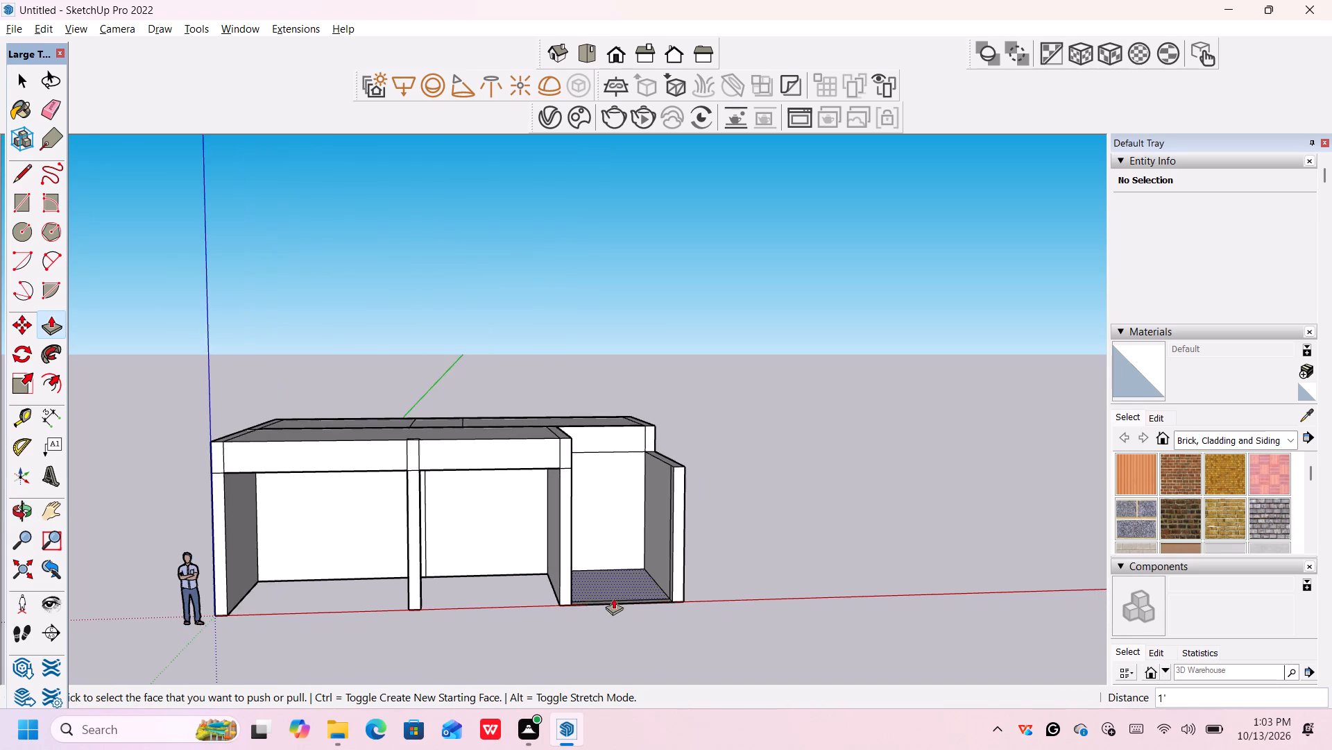
{"action": "scroll", "coordinate": [613, 597], "scroll_direction": "up", "scroll_amount": 9}
{"action": "scroll", "coordinate": [627, 613], "scroll_direction": "down", "scroll_amount": 6}
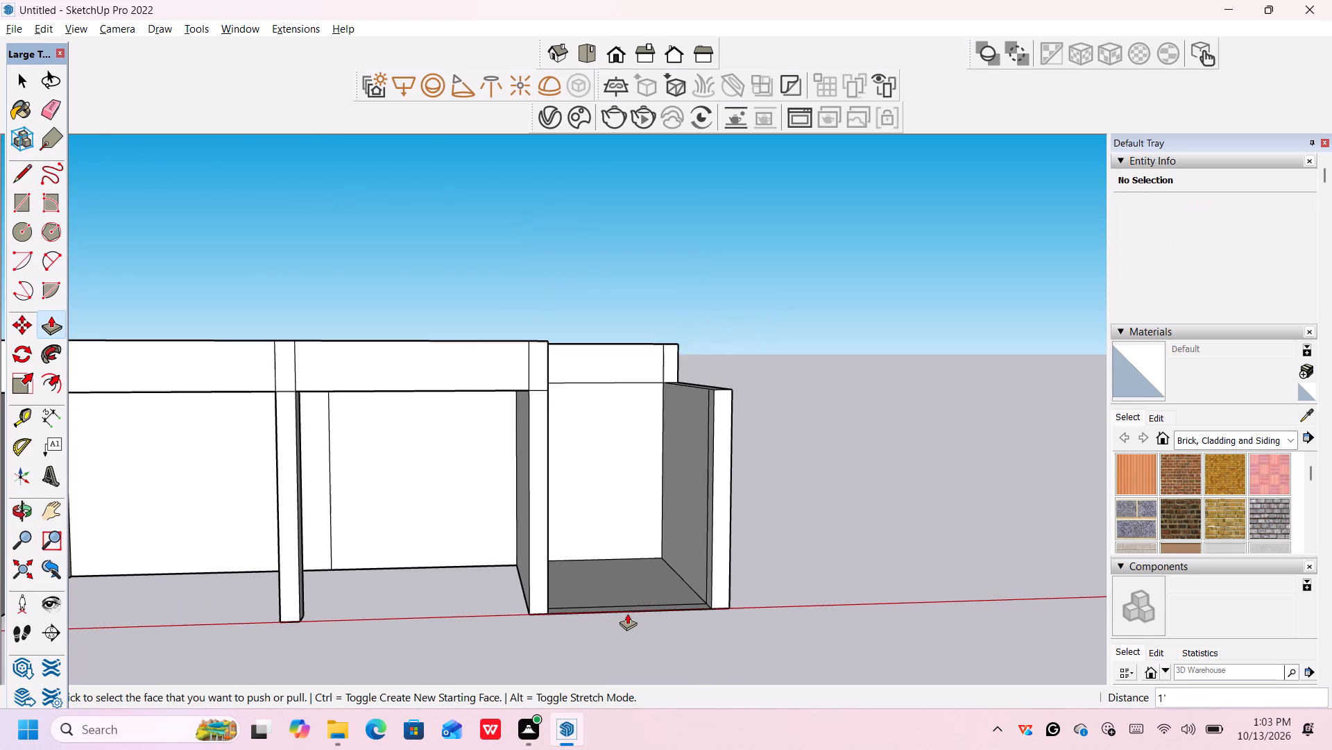
{"action": "scroll", "coordinate": [627, 613], "scroll_direction": "down", "scroll_amount": 3}
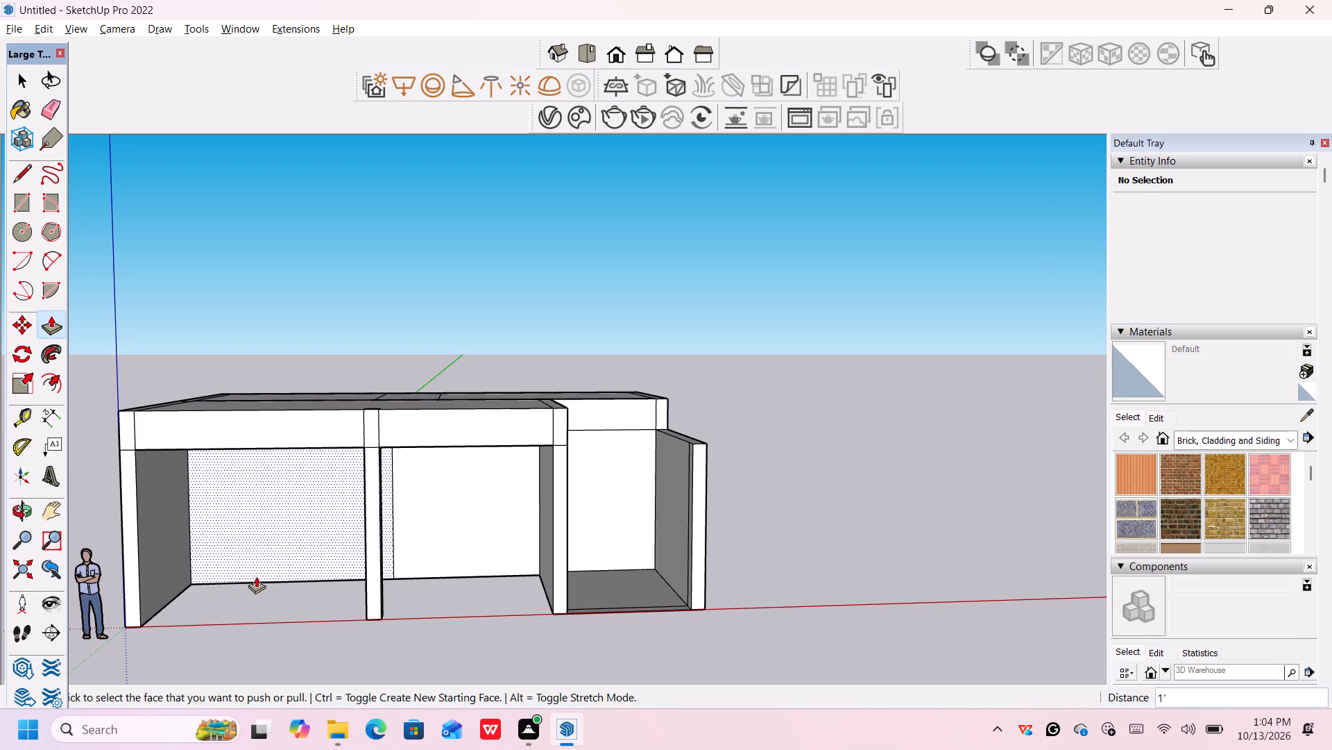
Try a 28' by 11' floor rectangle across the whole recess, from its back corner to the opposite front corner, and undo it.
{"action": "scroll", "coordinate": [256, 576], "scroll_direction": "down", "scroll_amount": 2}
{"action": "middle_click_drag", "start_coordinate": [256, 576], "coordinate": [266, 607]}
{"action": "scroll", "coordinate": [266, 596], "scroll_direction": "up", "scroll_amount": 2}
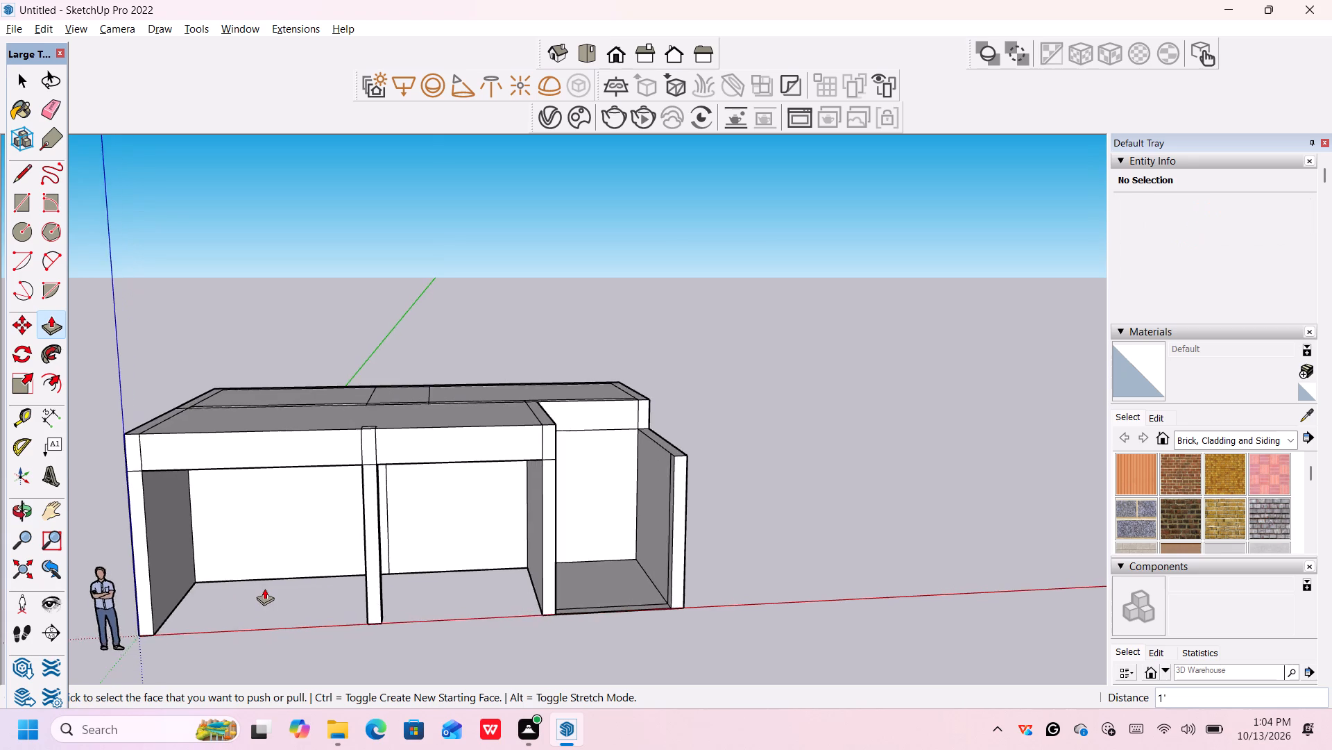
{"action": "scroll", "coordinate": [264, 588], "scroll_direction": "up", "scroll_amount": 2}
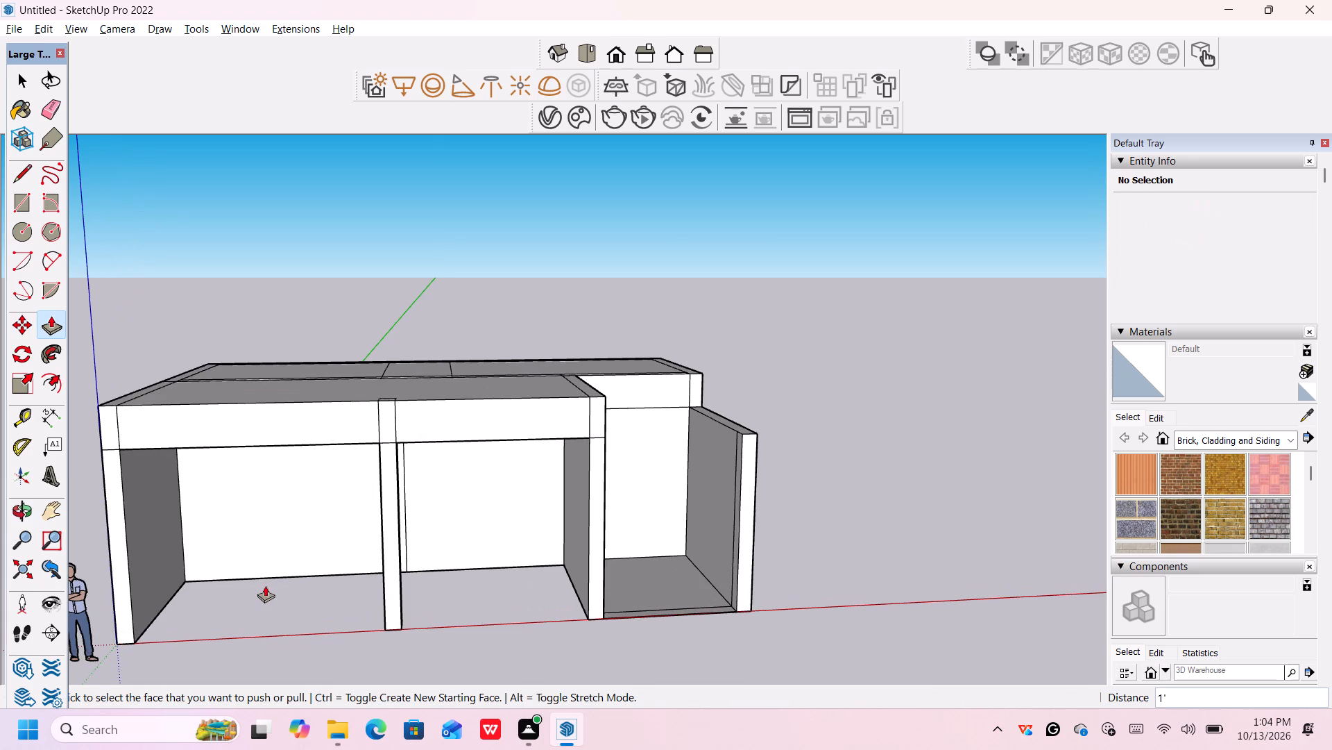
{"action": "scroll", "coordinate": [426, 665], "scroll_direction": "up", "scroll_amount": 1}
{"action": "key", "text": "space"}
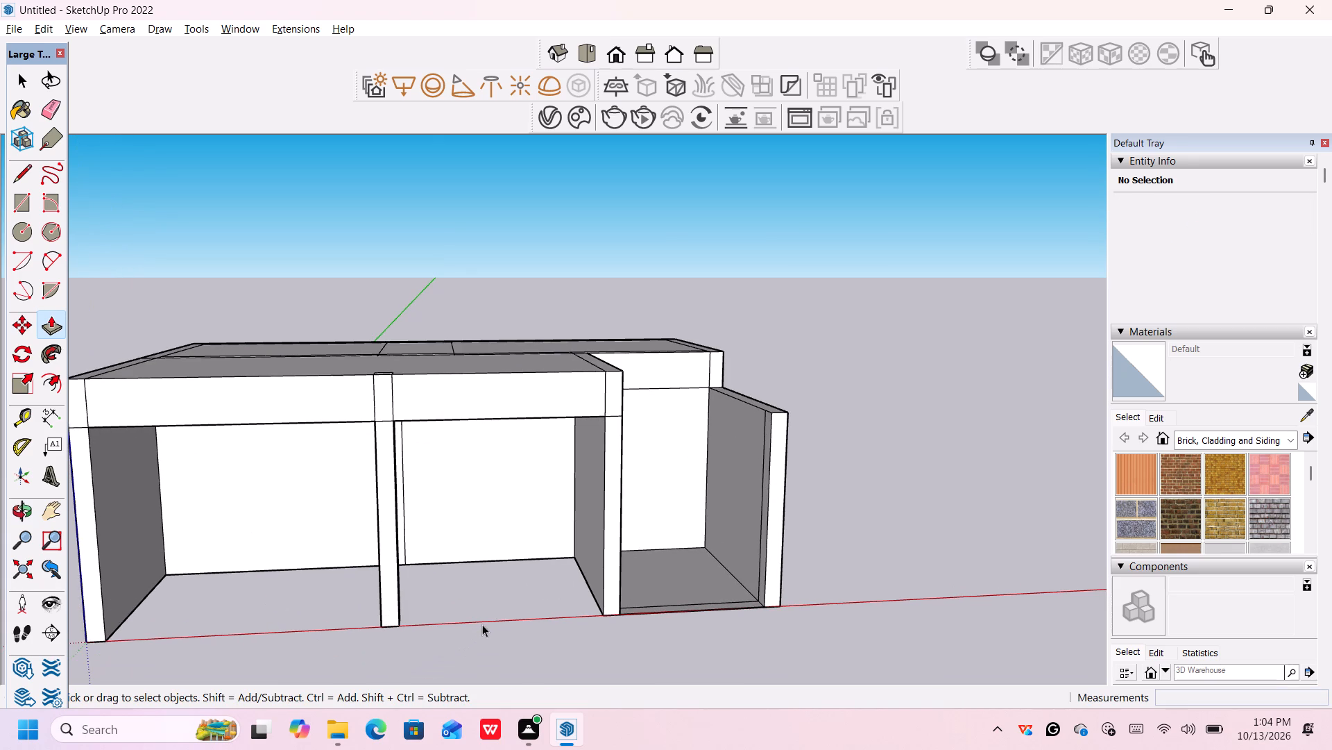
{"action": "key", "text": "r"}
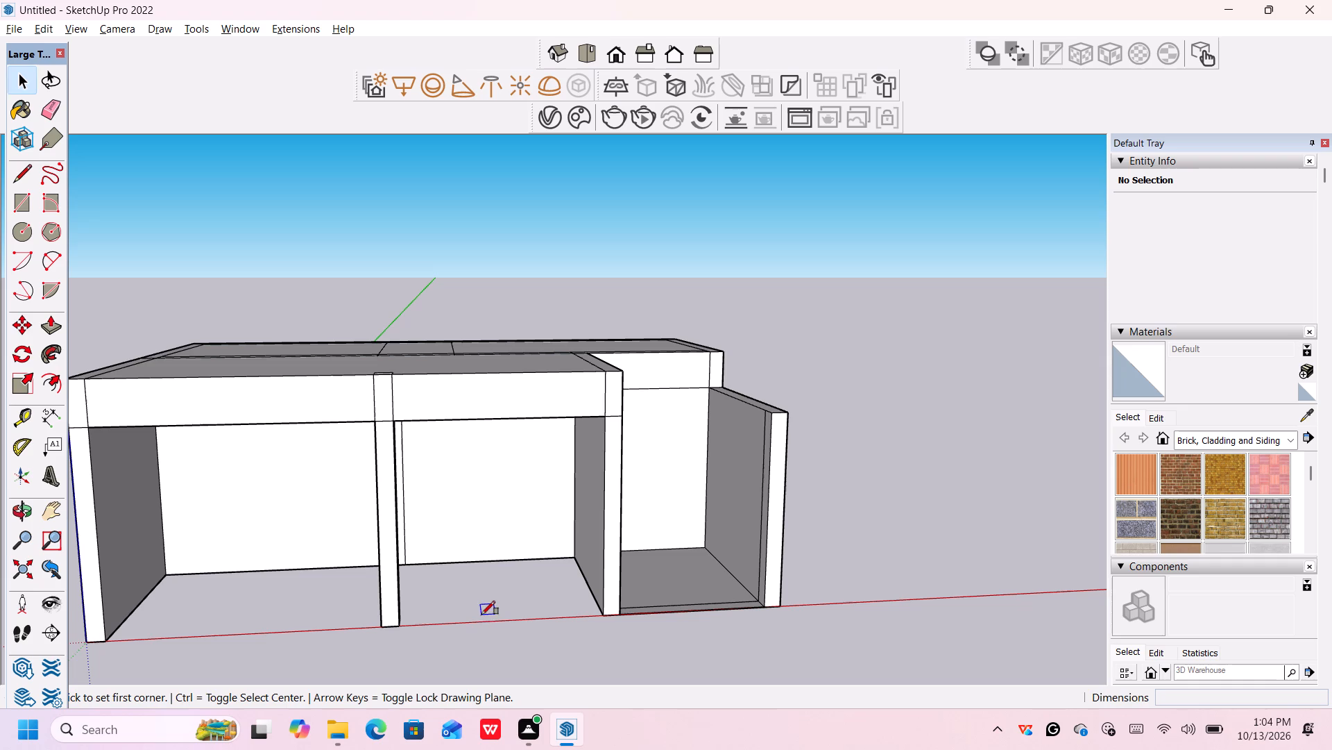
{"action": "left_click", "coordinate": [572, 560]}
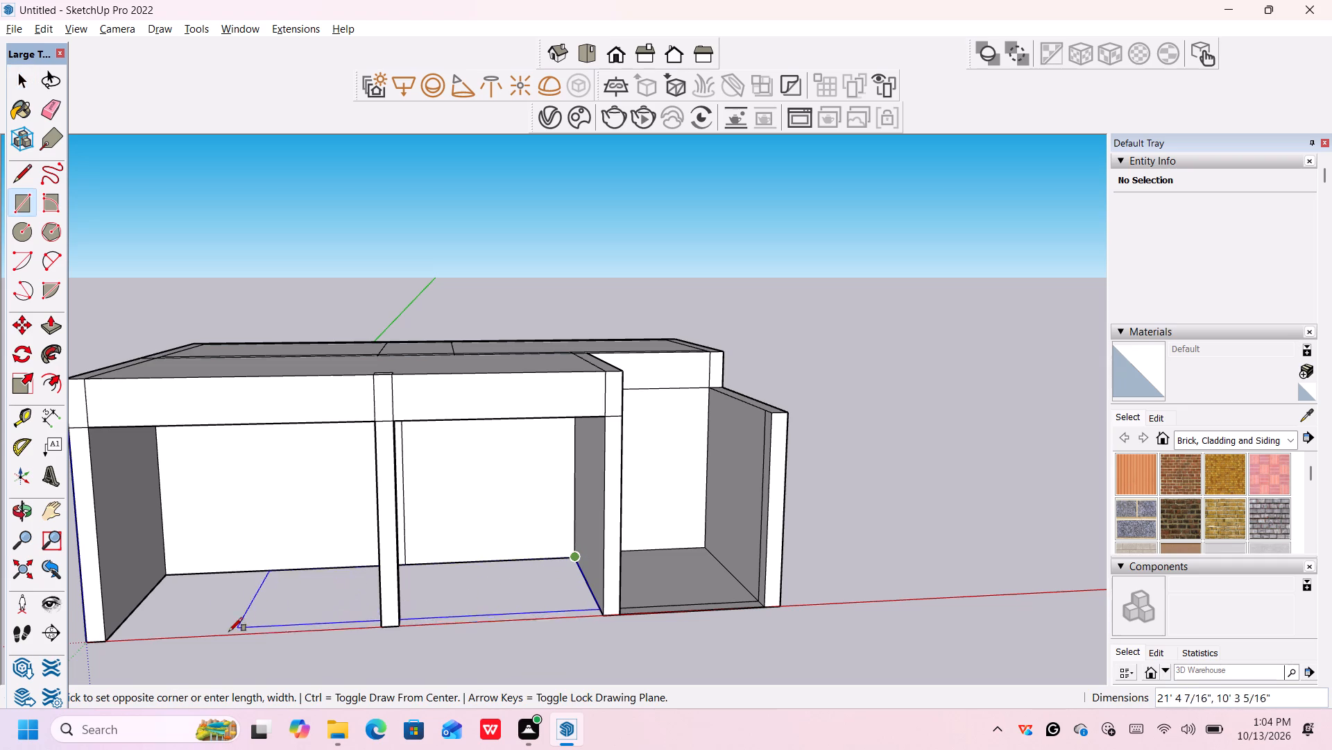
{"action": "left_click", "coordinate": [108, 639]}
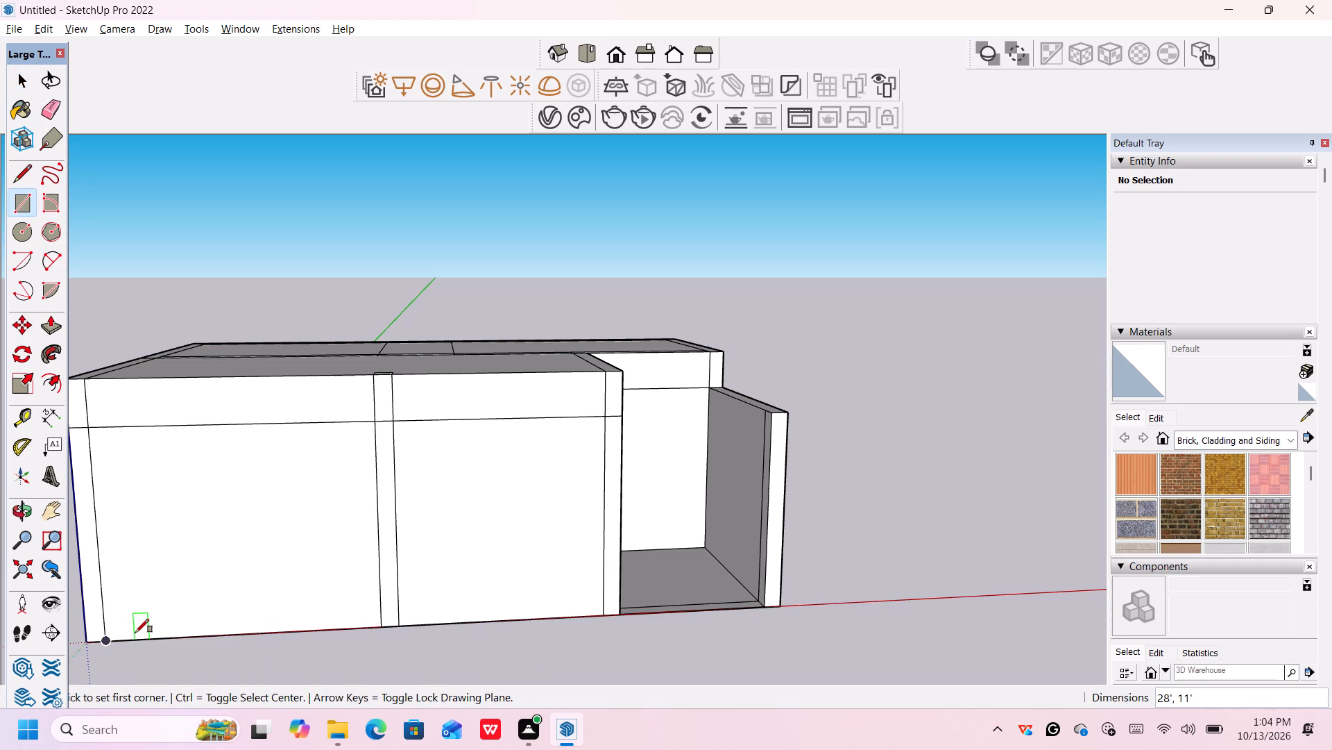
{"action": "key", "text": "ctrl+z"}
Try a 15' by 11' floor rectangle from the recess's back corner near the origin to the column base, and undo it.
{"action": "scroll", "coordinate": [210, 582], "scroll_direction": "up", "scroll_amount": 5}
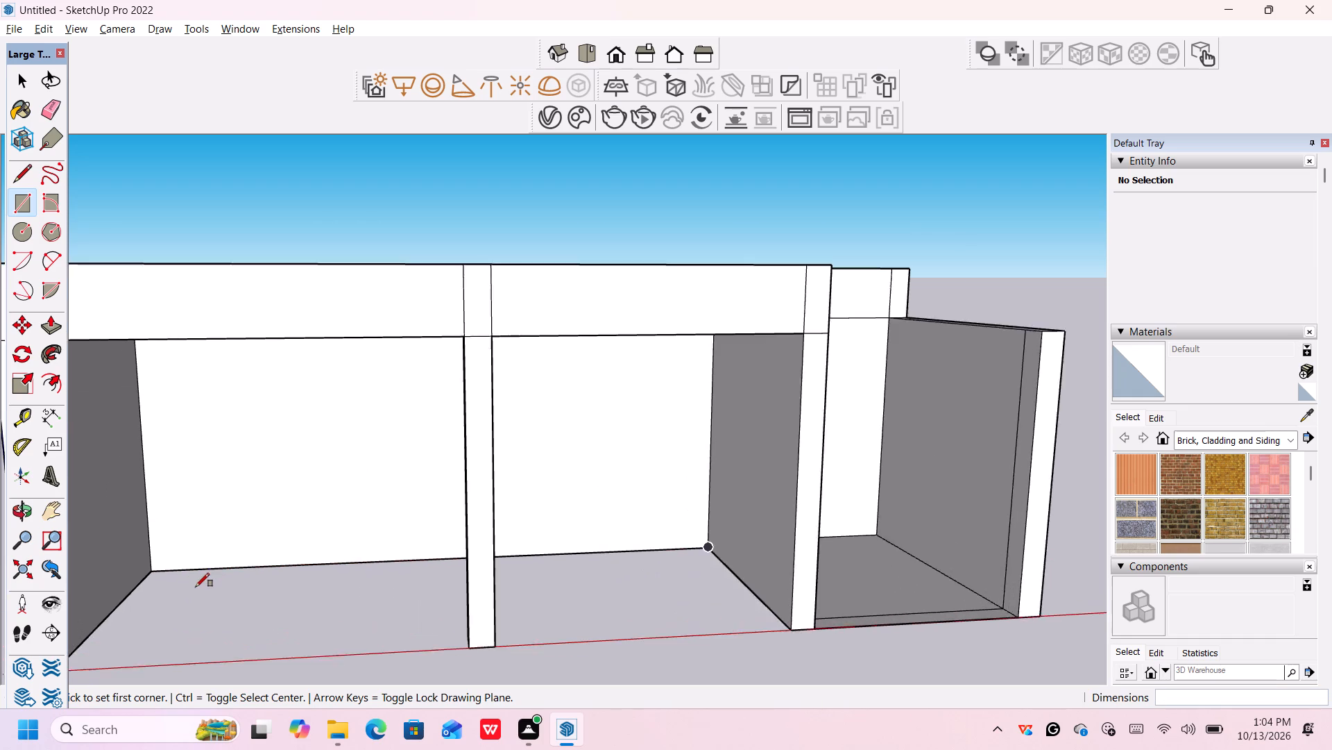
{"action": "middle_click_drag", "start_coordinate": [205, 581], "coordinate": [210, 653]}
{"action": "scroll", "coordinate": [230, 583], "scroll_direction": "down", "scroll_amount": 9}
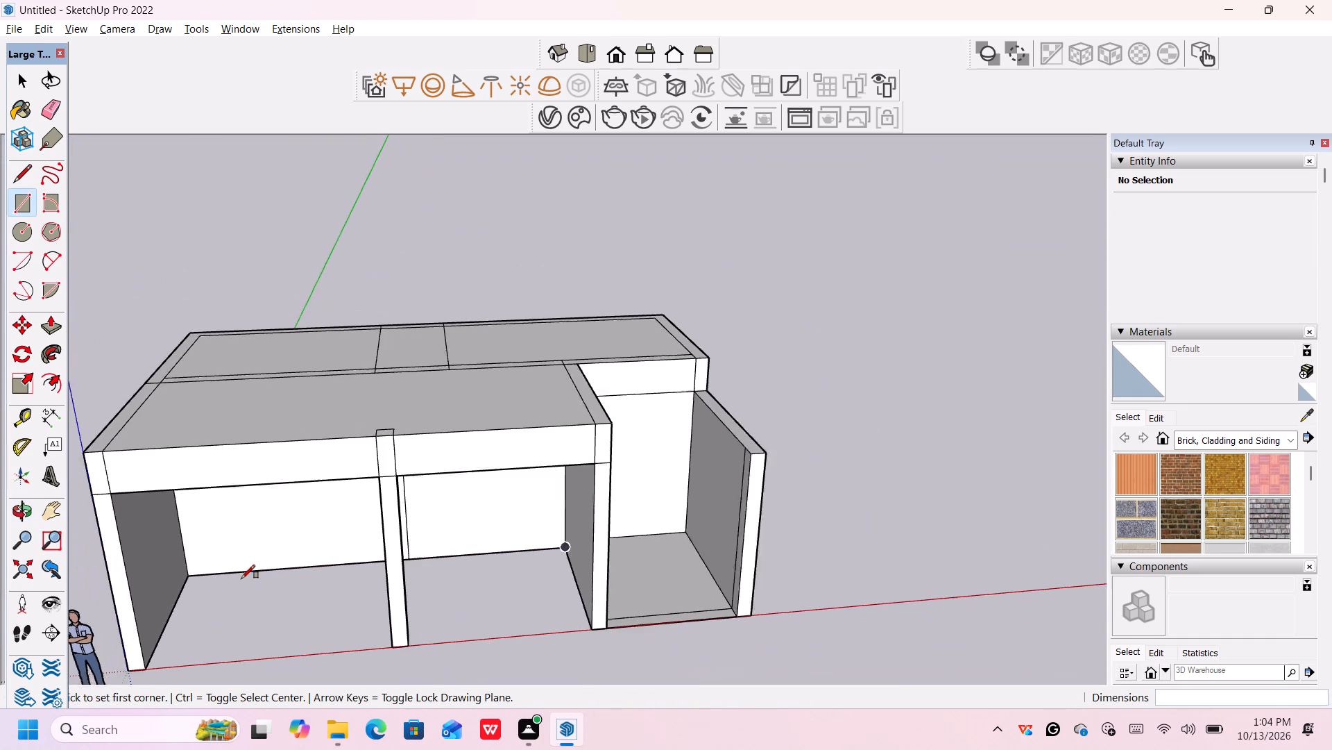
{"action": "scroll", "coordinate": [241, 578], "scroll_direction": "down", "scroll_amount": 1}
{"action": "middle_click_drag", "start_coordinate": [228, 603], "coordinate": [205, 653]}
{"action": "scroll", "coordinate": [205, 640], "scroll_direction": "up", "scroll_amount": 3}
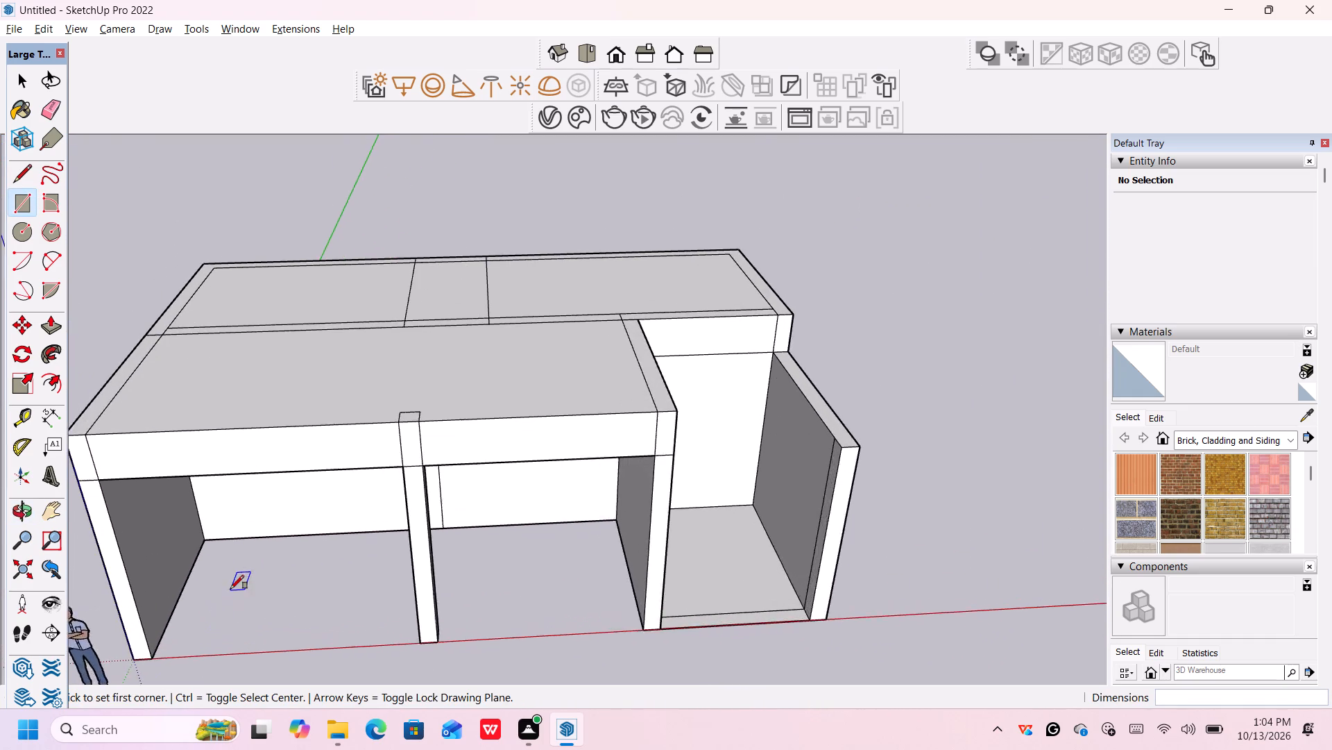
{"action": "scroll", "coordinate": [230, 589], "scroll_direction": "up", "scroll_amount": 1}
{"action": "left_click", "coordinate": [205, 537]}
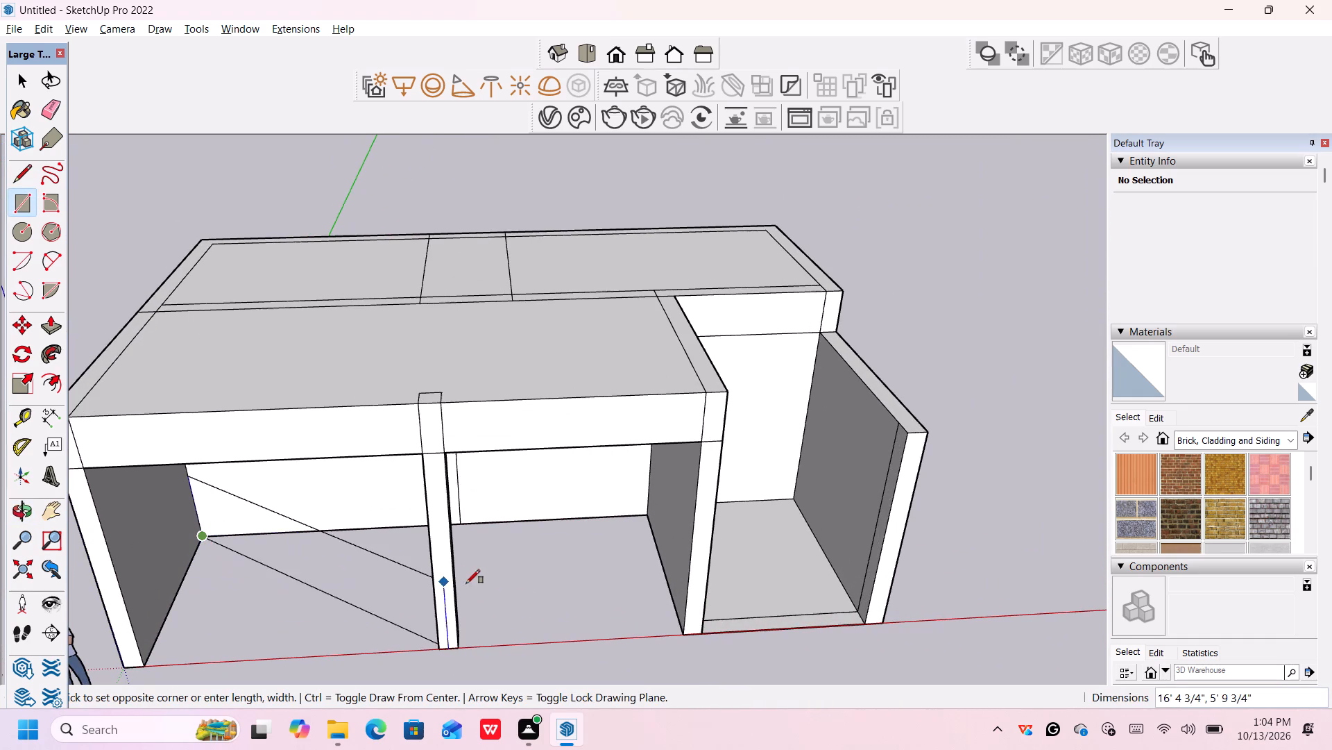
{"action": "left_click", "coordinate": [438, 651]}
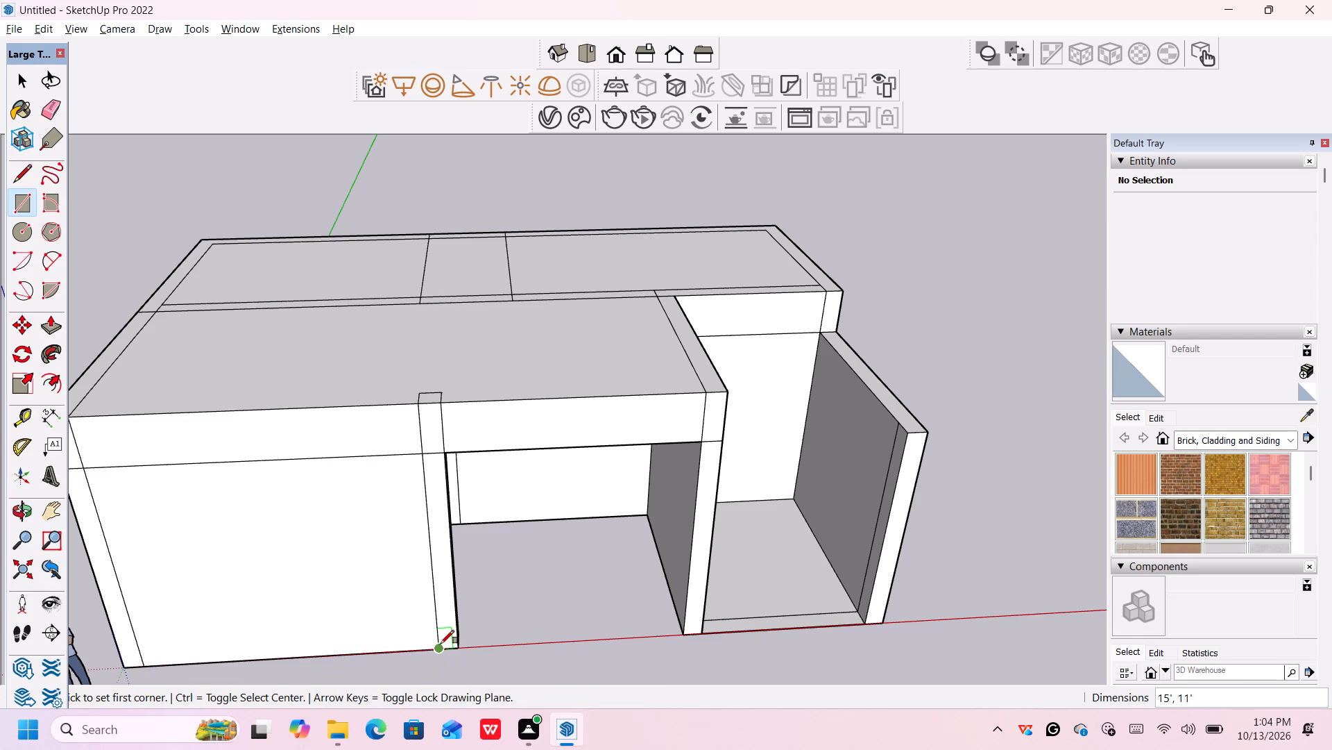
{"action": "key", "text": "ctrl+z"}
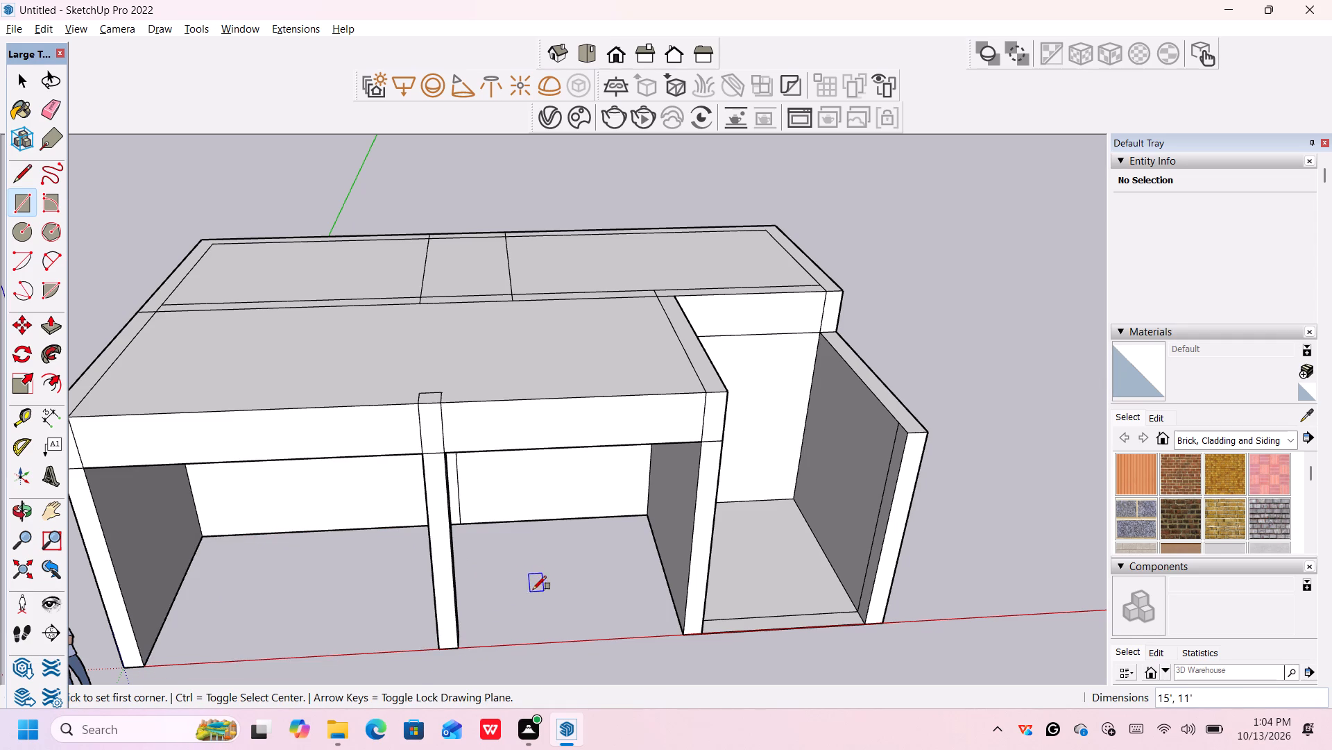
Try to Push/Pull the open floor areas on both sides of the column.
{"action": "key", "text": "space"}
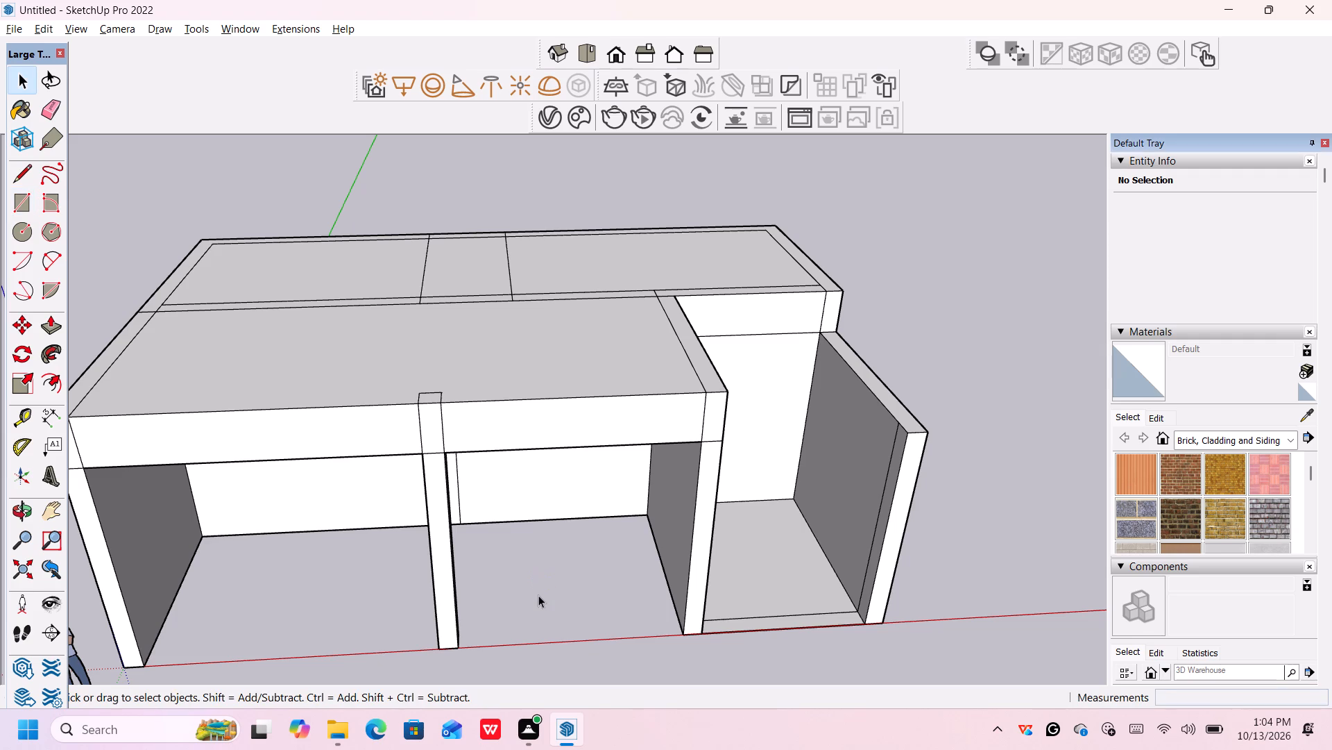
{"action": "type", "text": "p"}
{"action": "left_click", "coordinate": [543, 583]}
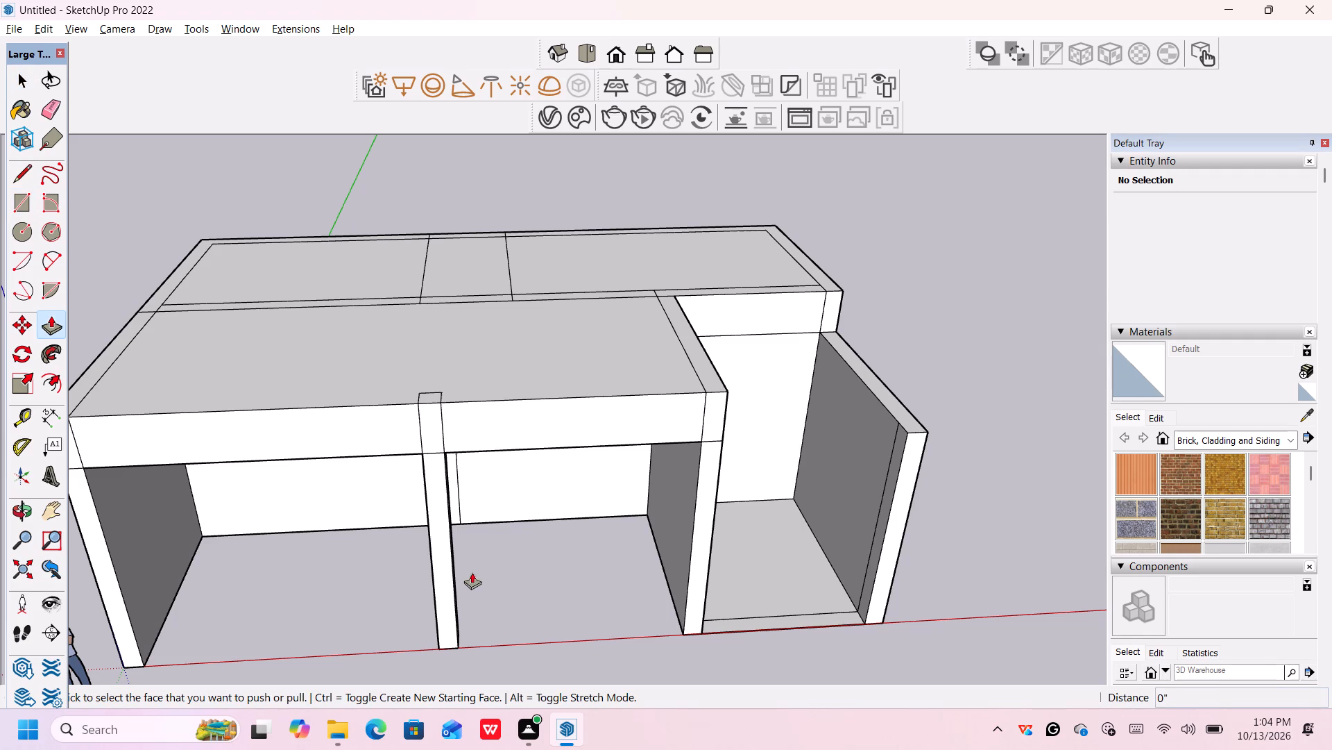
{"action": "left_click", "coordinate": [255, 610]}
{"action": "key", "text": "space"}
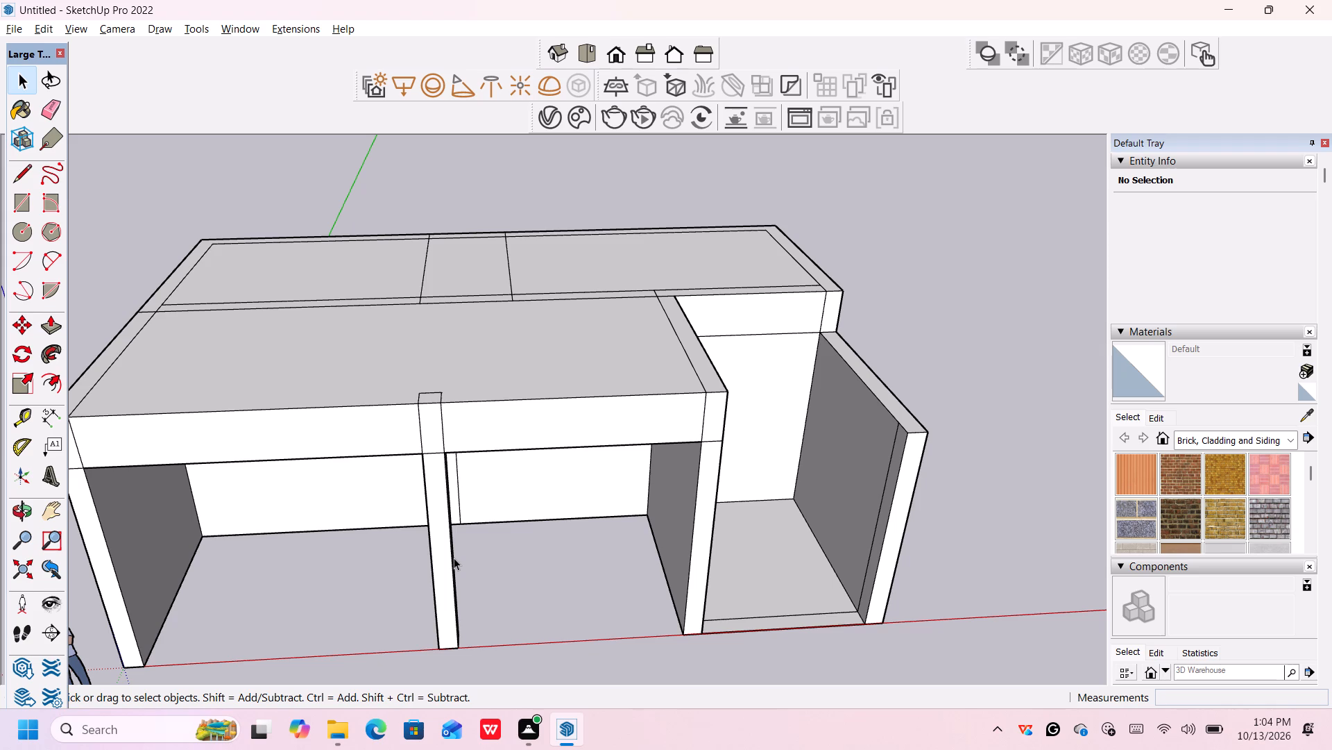
Examine the recess's open floor, ceiling and walls and the side-room floor from low and raised front views.
{"action": "scroll", "coordinate": [454, 557], "scroll_direction": "down", "scroll_amount": 8}
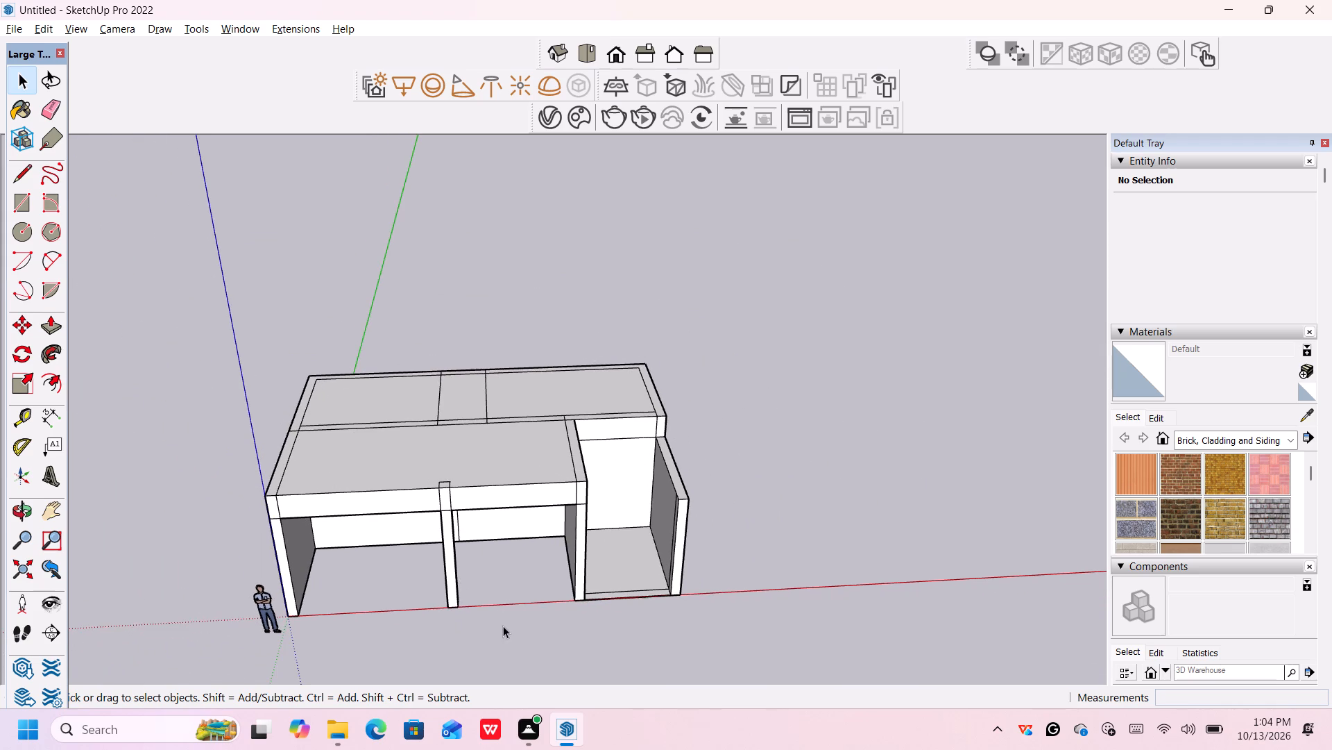
{"action": "middle_click_drag", "start_coordinate": [503, 627], "coordinate": [465, 469]}
{"action": "scroll", "coordinate": [437, 597], "scroll_direction": "up", "scroll_amount": 10}
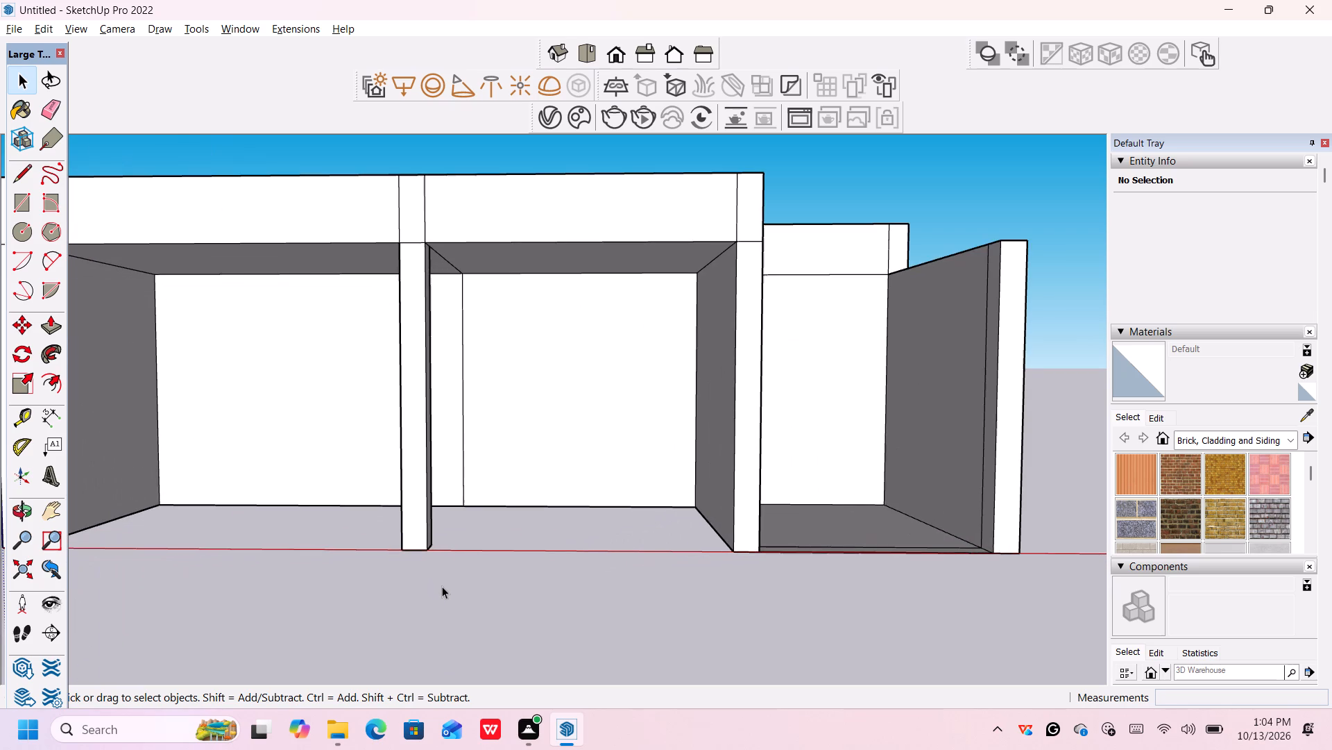
{"action": "scroll", "coordinate": [848, 585], "scroll_direction": "up", "scroll_amount": 3}
{"action": "scroll", "coordinate": [885, 533], "scroll_direction": "up", "scroll_amount": 6}
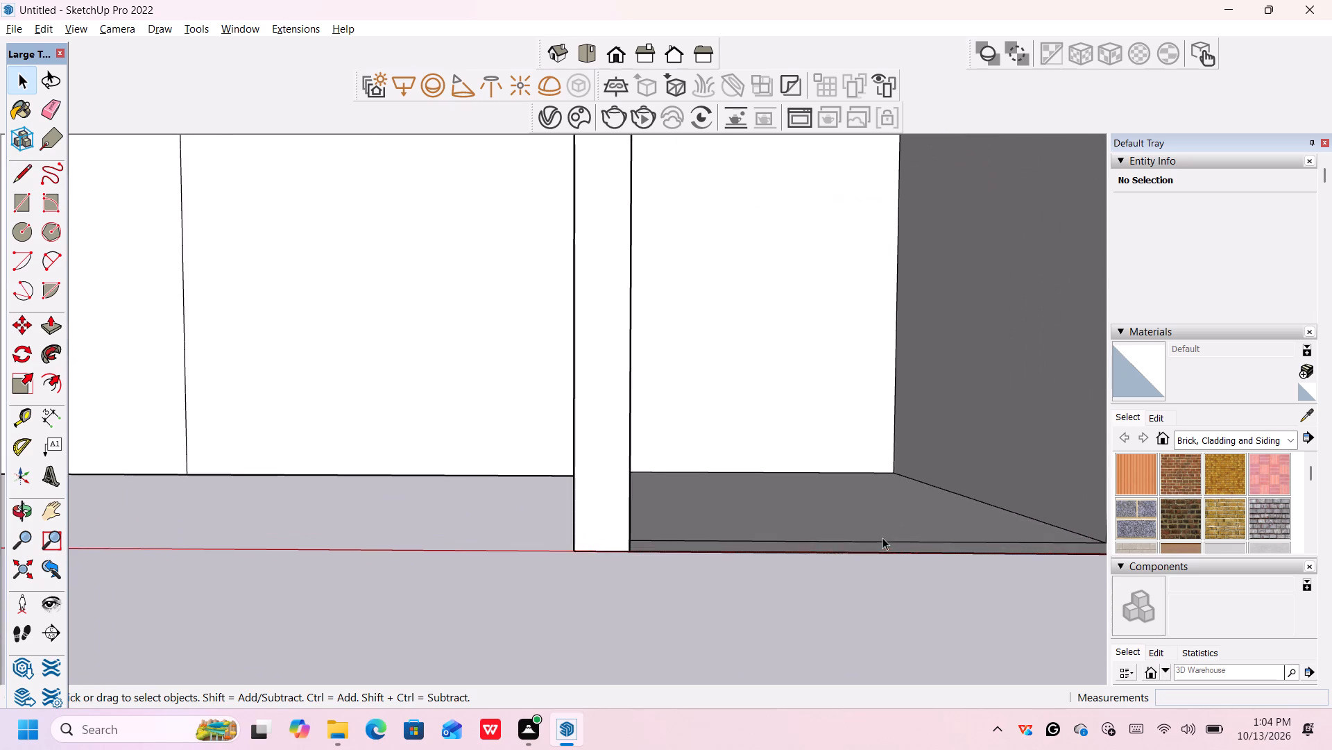
{"action": "scroll", "coordinate": [882, 537], "scroll_direction": "down", "scroll_amount": 11}
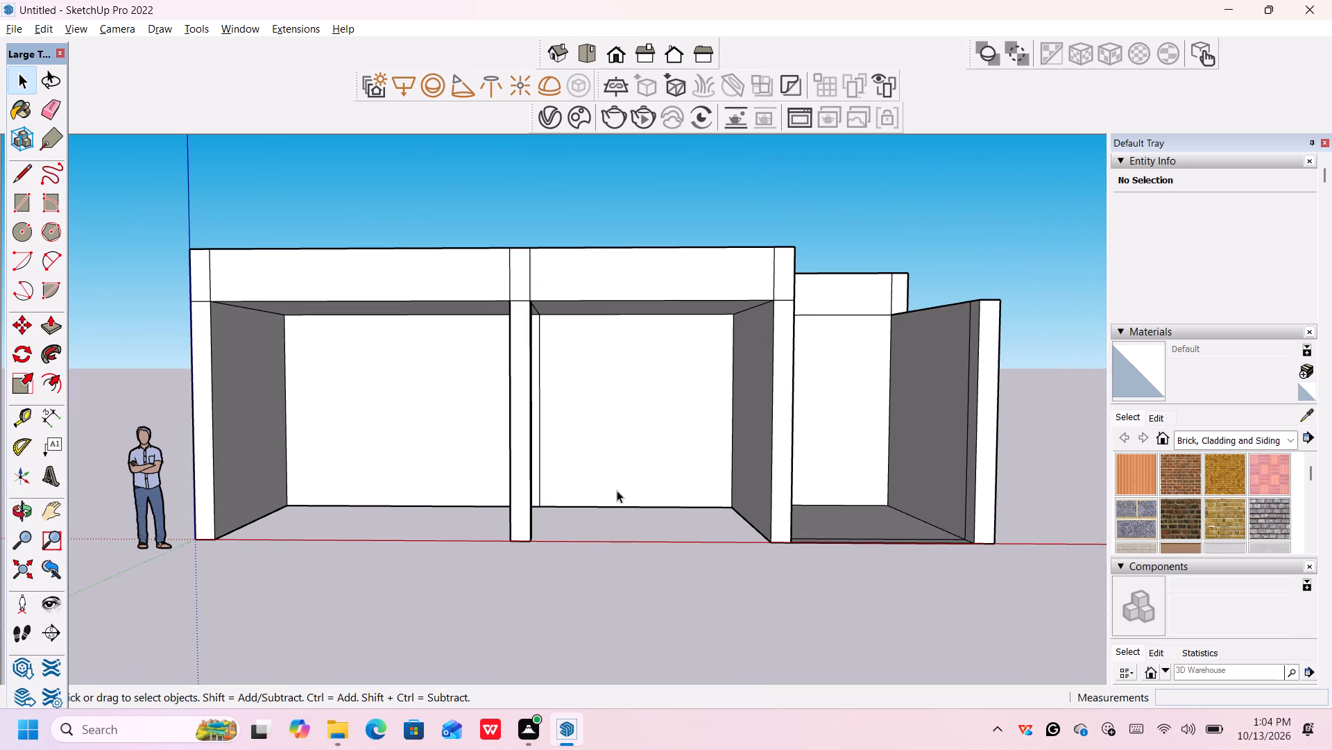
{"action": "middle_click_drag", "start_coordinate": [620, 497], "coordinate": [635, 563]}
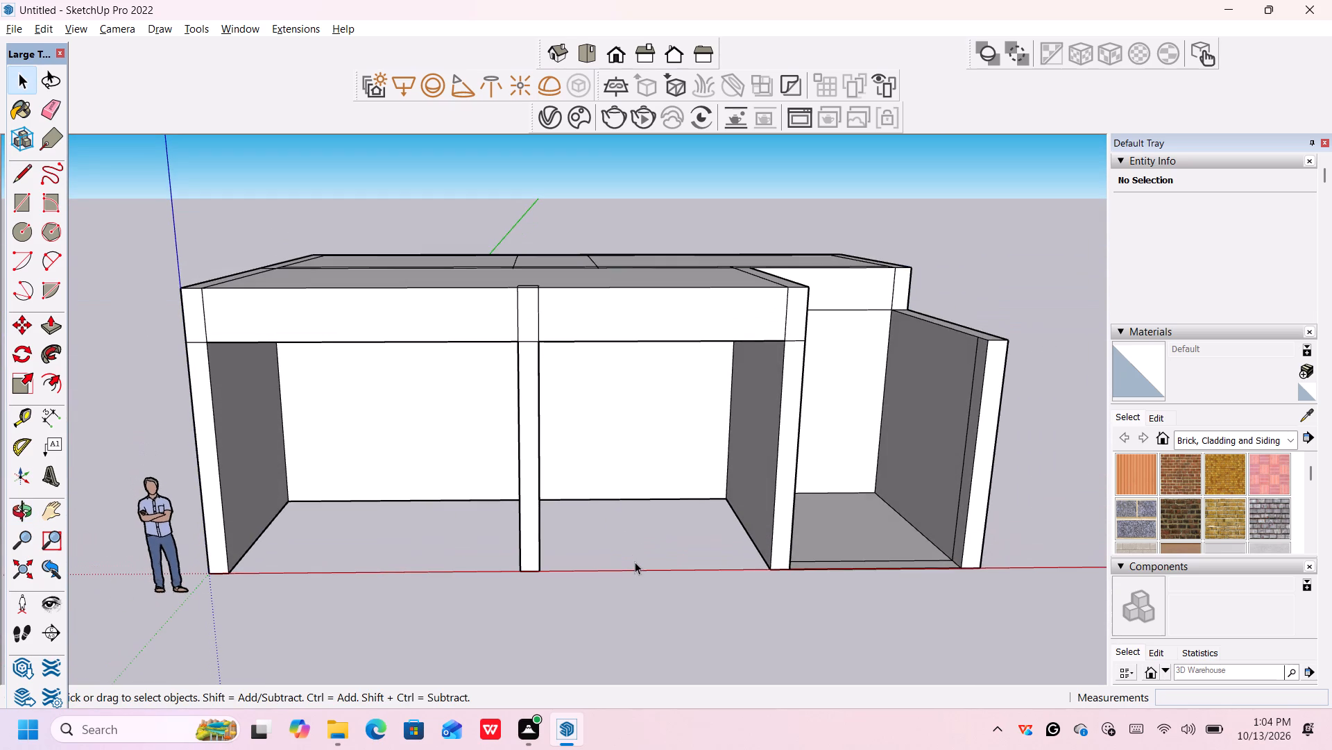
{"action": "scroll", "coordinate": [633, 558], "scroll_direction": "up", "scroll_amount": 1}
{"action": "scroll", "coordinate": [632, 558], "scroll_direction": "down", "scroll_amount": 6}
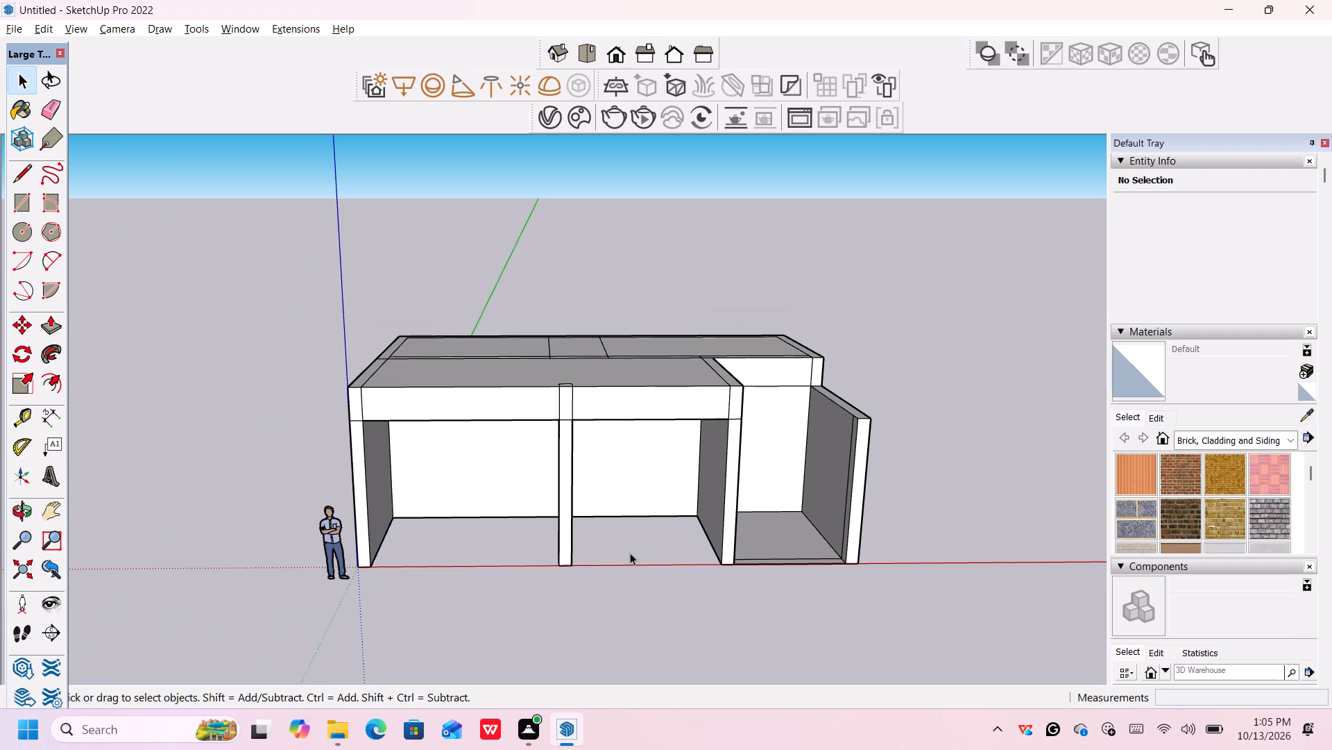
{"action": "scroll", "coordinate": [552, 557], "scroll_direction": "down", "scroll_amount": 2}
{"action": "scroll", "coordinate": [547, 553], "scroll_direction": "up", "scroll_amount": 5}
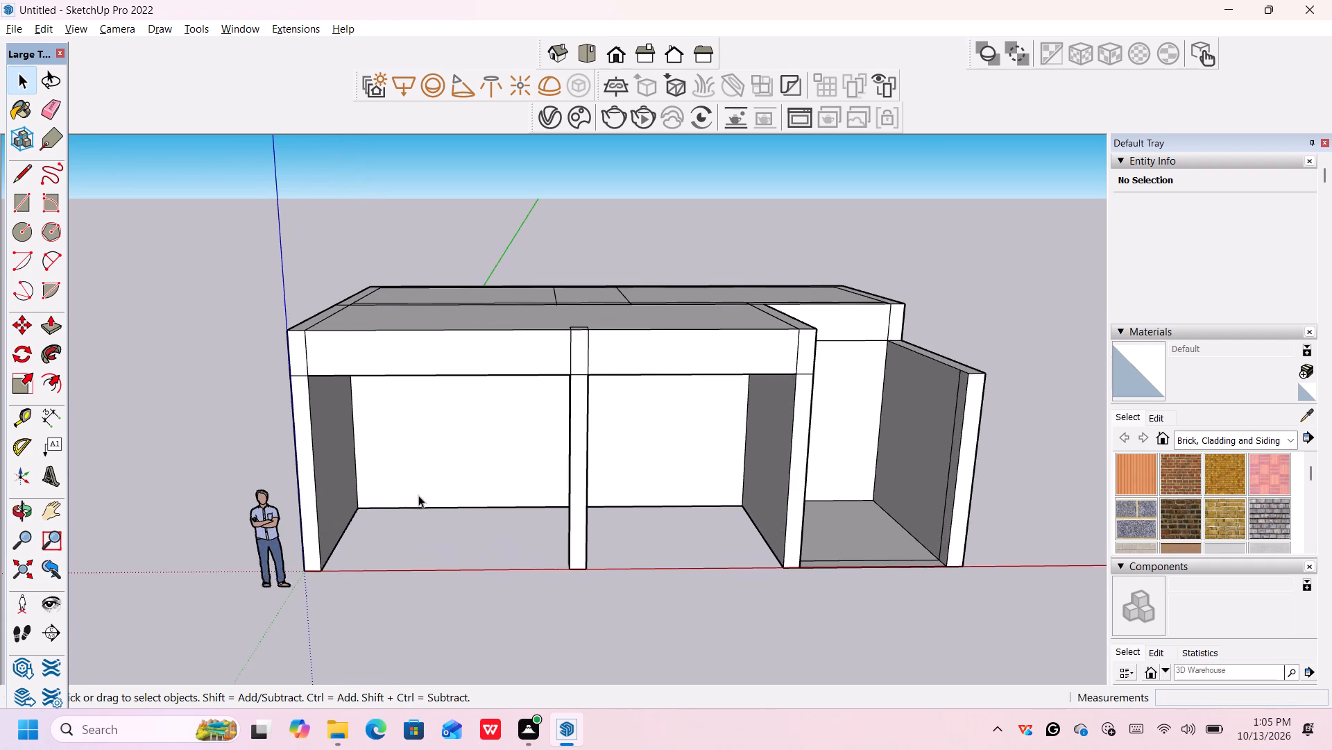
{"action": "middle_click_drag", "start_coordinate": [416, 495], "coordinate": [425, 542]}
{"action": "scroll", "coordinate": [425, 537], "scroll_direction": "up", "scroll_amount": 4}
{"action": "scroll", "coordinate": [425, 537], "scroll_direction": "down", "scroll_amount": 5}
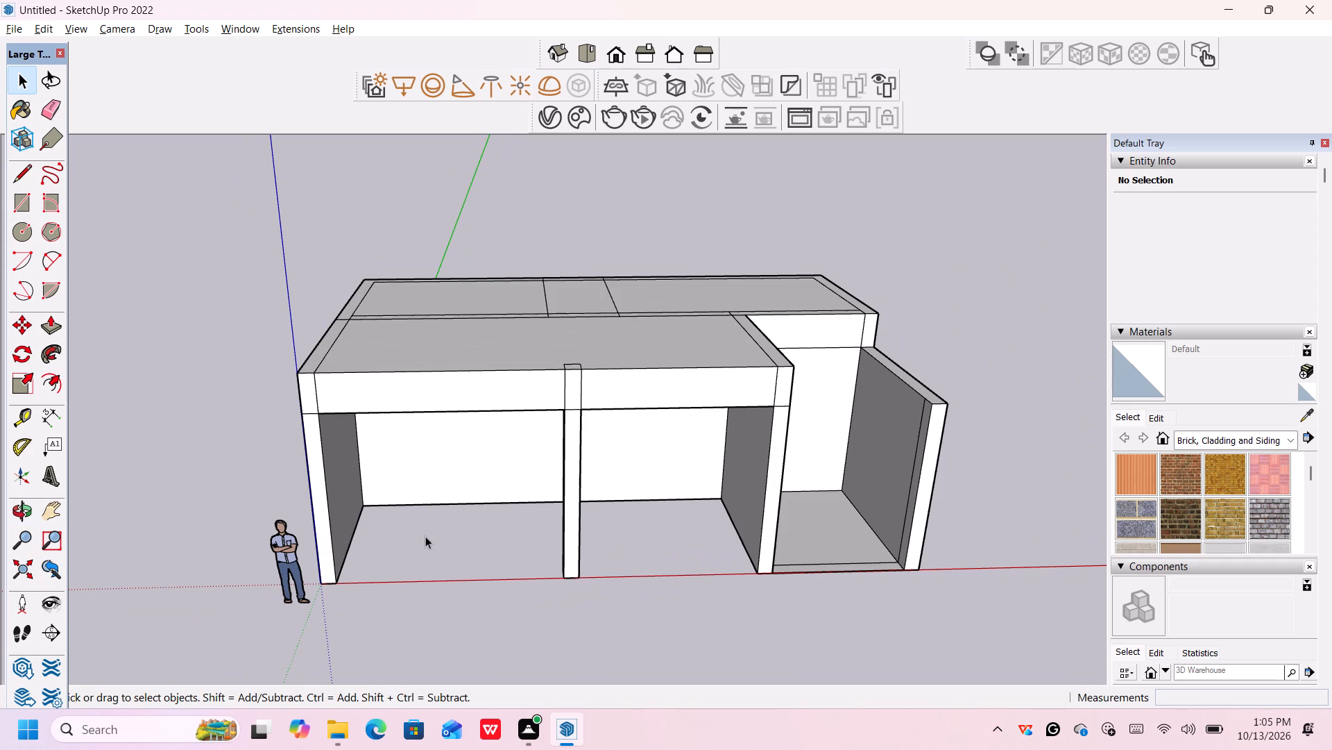
{"action": "middle_click_drag", "start_coordinate": [427, 540], "coordinate": [429, 541]}
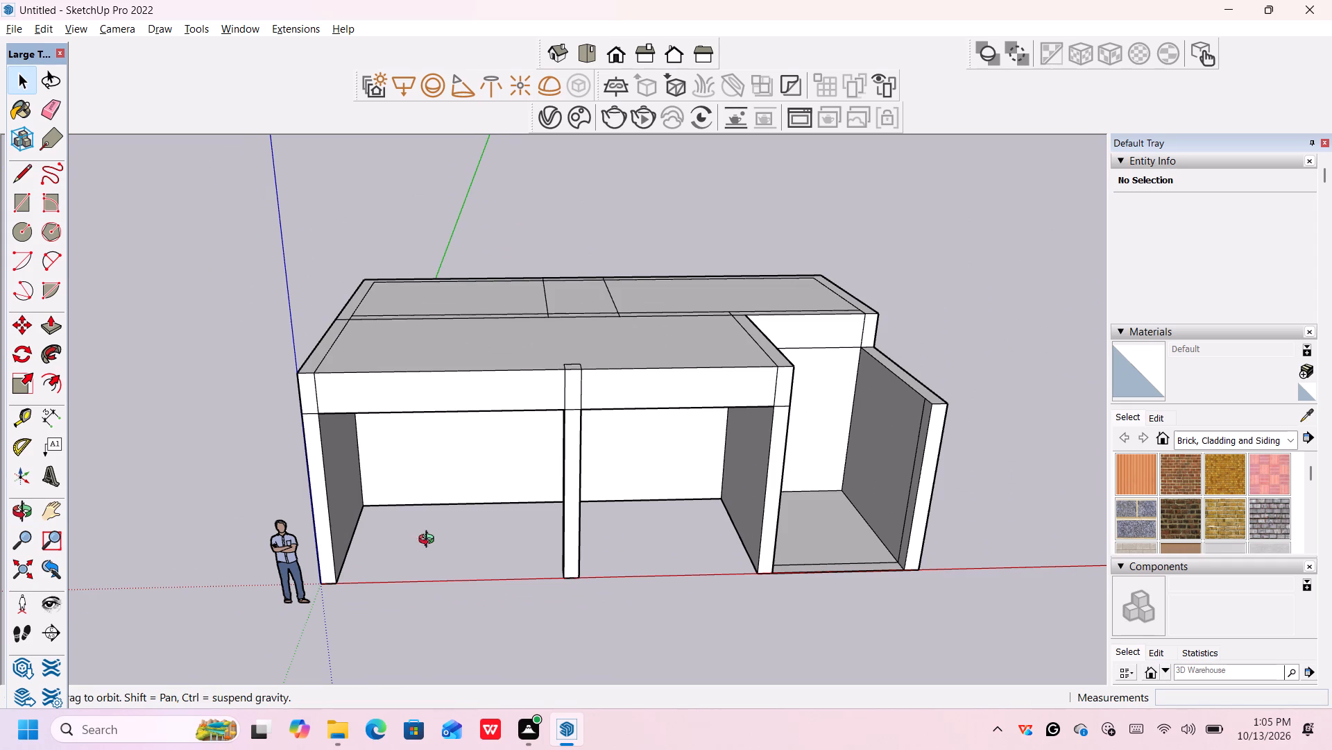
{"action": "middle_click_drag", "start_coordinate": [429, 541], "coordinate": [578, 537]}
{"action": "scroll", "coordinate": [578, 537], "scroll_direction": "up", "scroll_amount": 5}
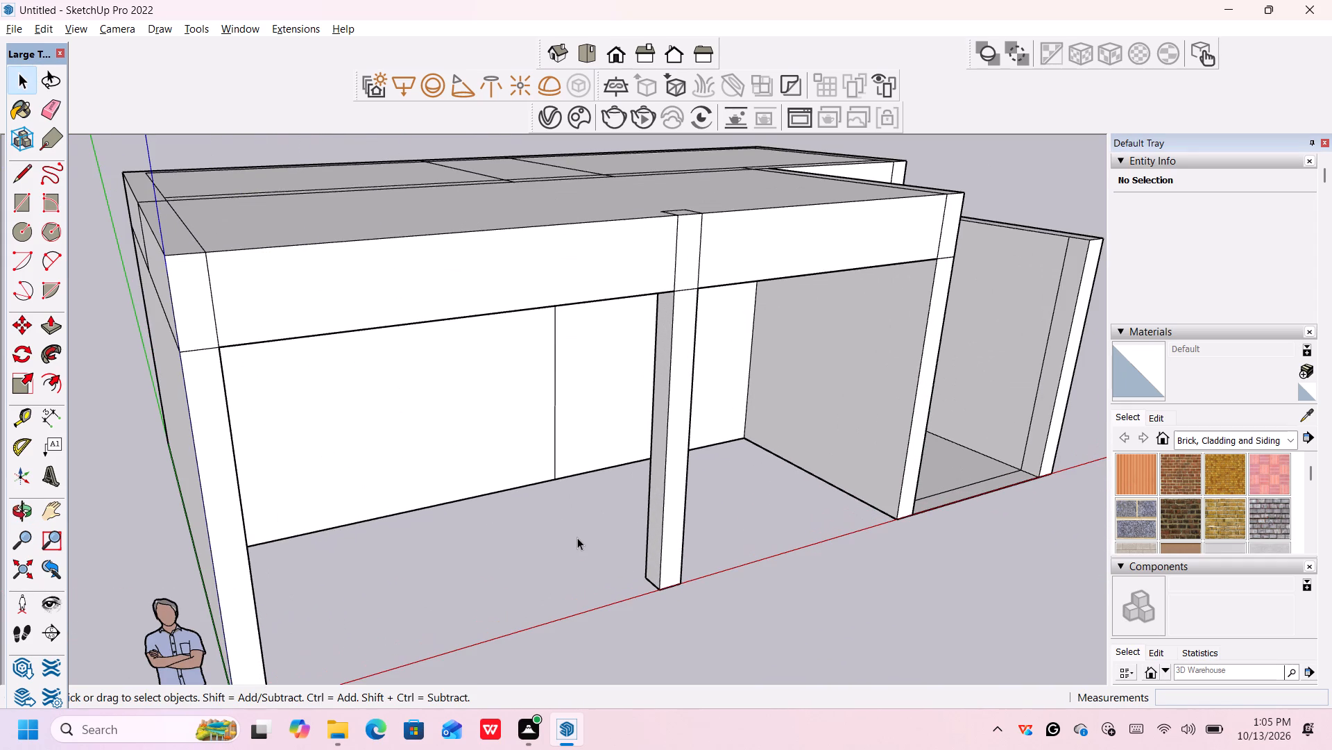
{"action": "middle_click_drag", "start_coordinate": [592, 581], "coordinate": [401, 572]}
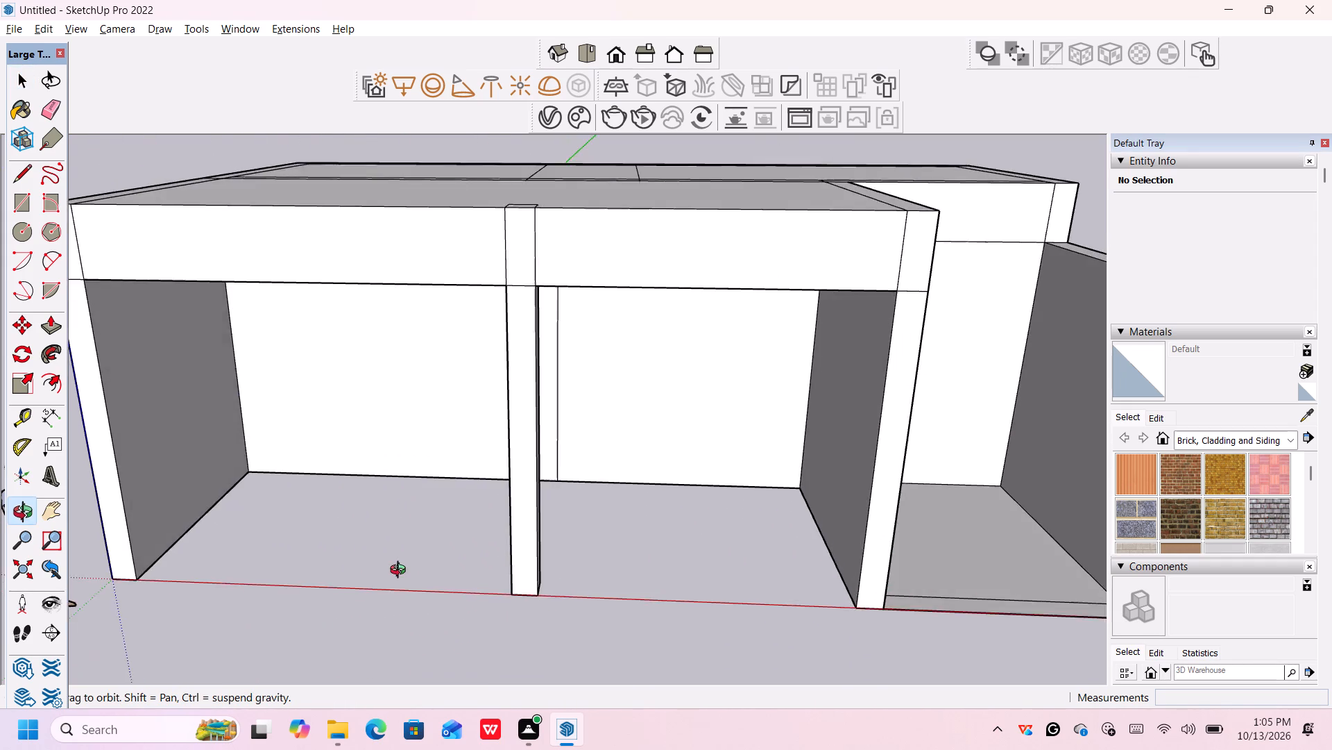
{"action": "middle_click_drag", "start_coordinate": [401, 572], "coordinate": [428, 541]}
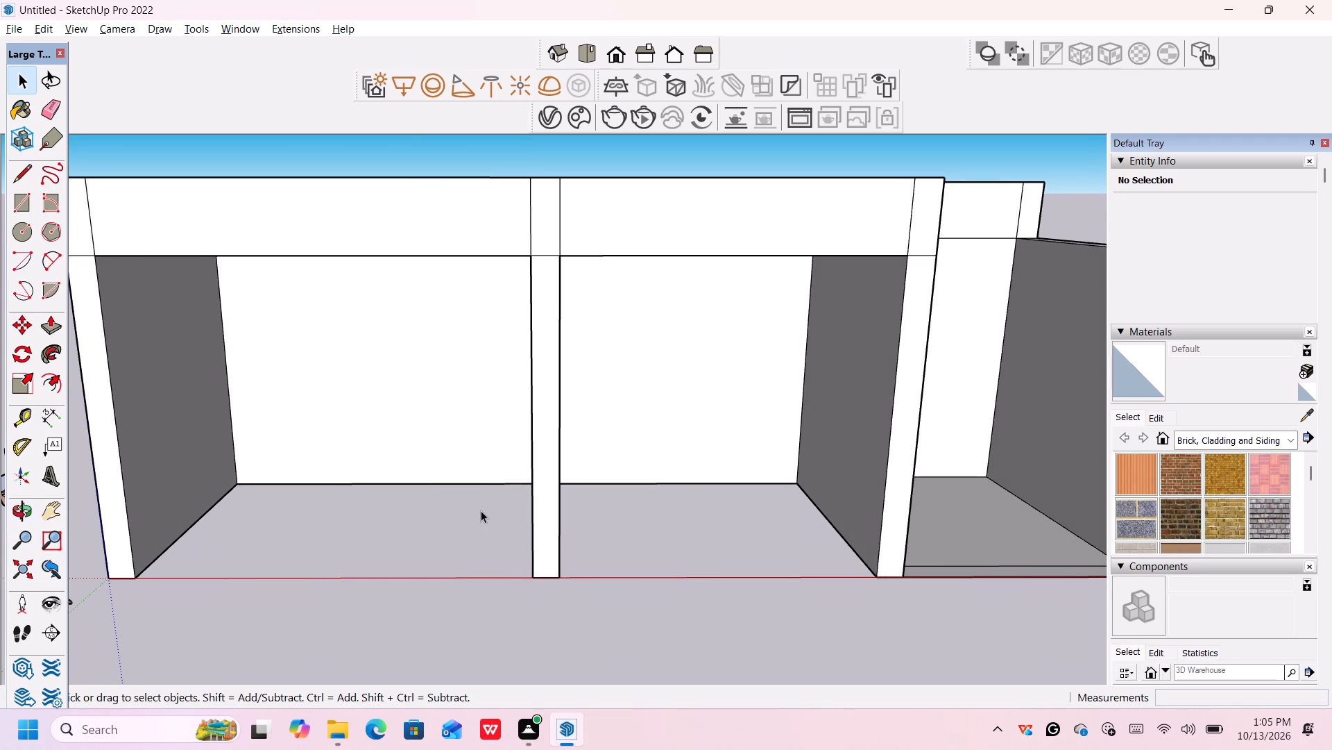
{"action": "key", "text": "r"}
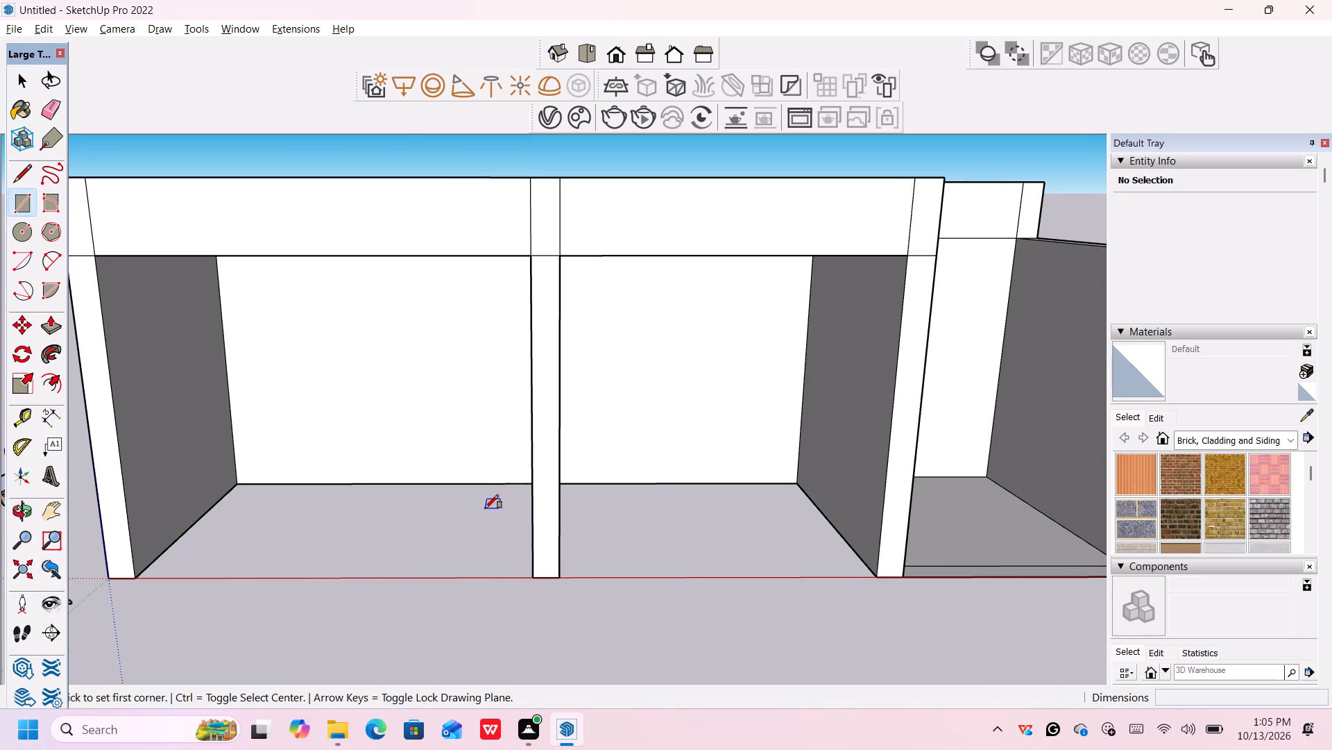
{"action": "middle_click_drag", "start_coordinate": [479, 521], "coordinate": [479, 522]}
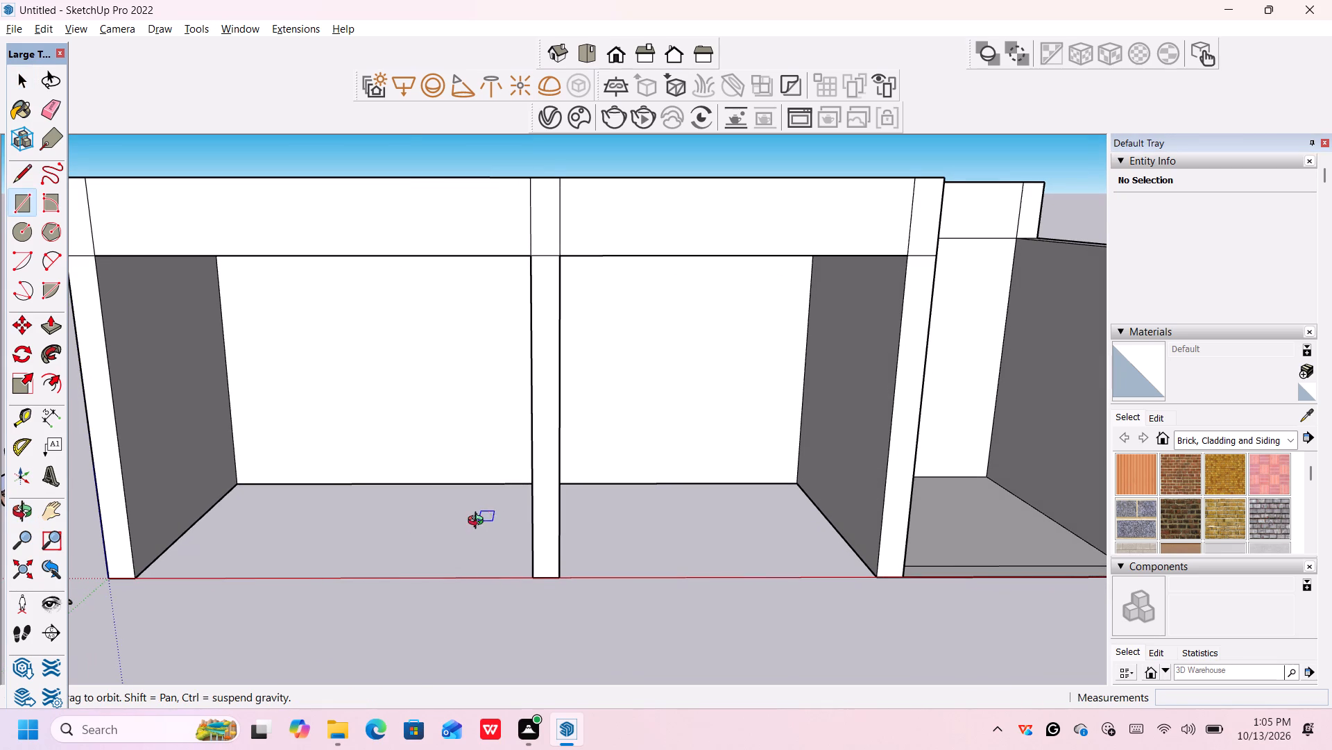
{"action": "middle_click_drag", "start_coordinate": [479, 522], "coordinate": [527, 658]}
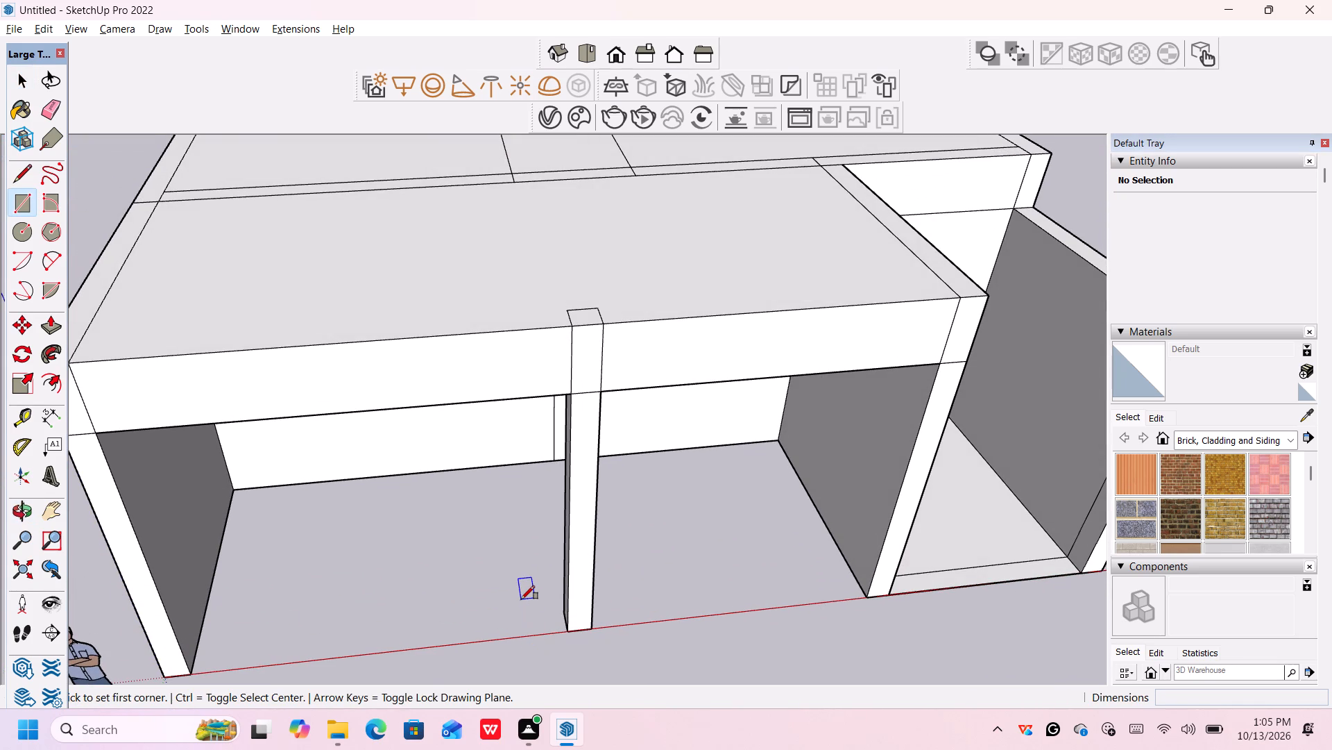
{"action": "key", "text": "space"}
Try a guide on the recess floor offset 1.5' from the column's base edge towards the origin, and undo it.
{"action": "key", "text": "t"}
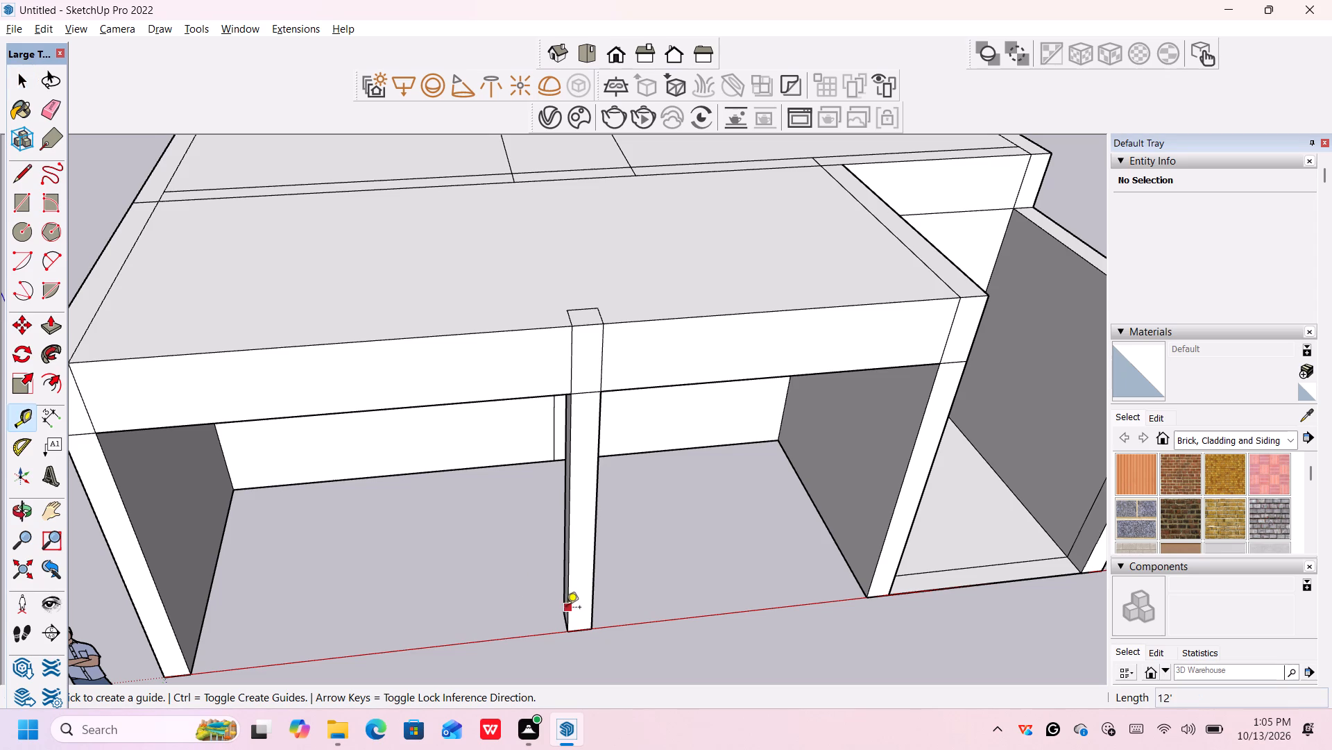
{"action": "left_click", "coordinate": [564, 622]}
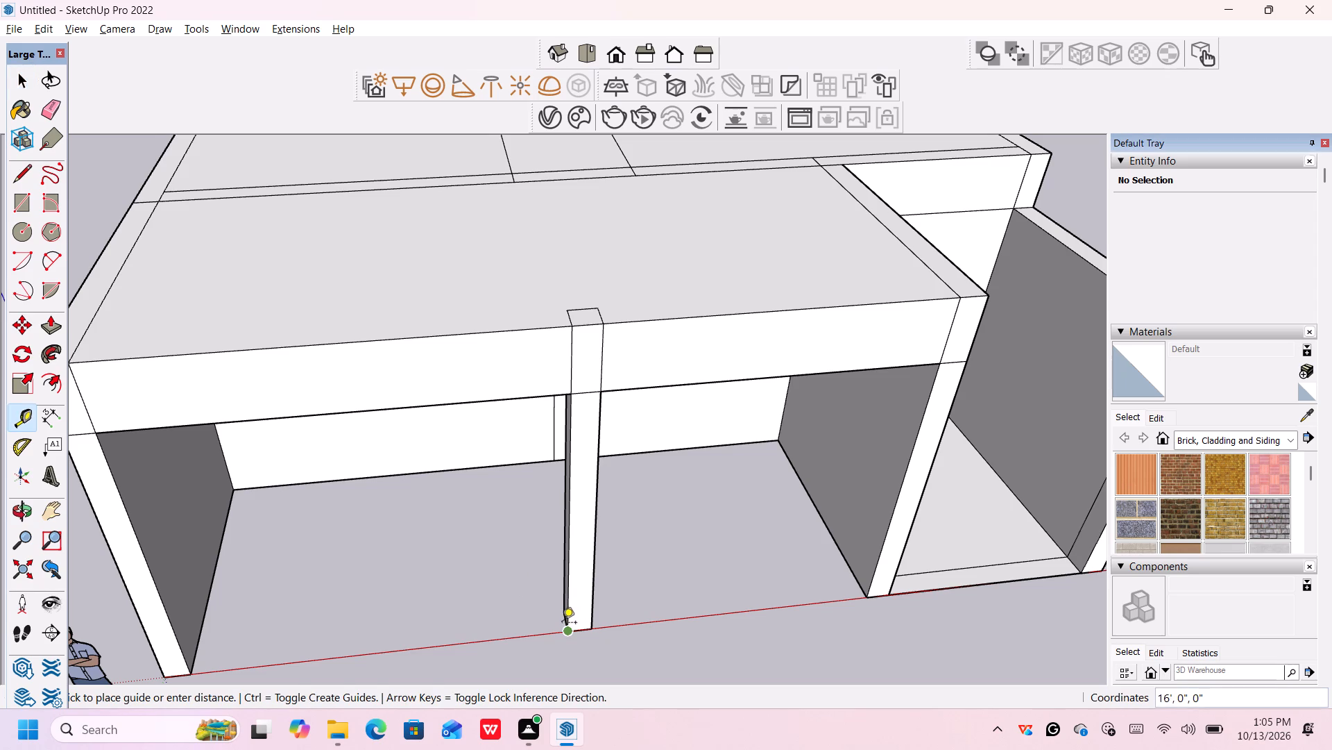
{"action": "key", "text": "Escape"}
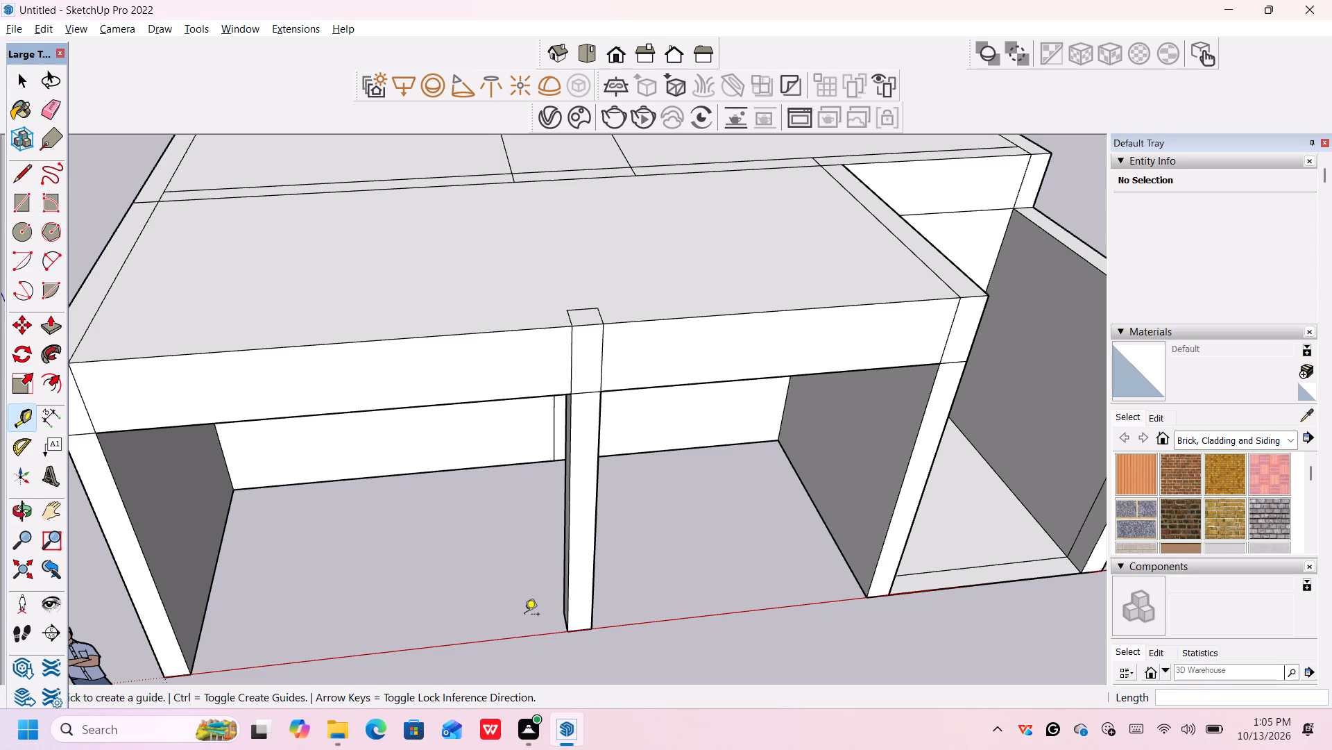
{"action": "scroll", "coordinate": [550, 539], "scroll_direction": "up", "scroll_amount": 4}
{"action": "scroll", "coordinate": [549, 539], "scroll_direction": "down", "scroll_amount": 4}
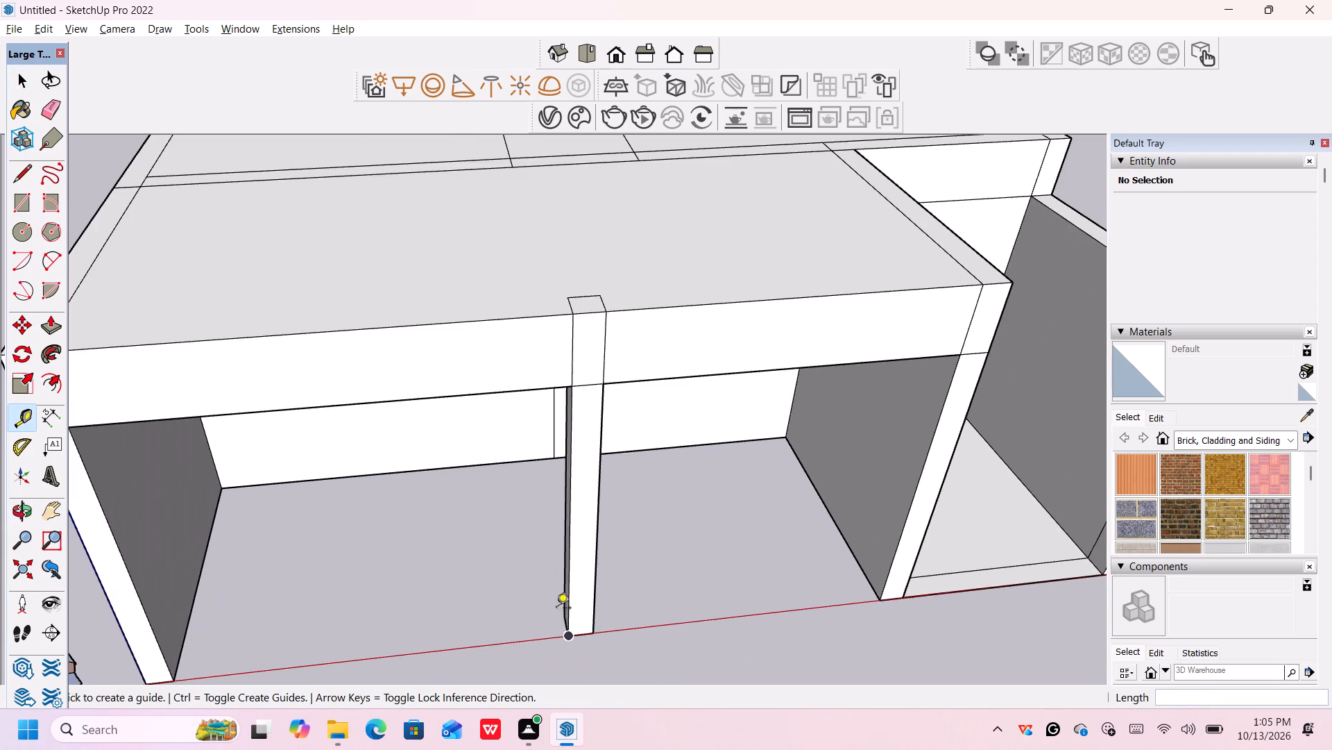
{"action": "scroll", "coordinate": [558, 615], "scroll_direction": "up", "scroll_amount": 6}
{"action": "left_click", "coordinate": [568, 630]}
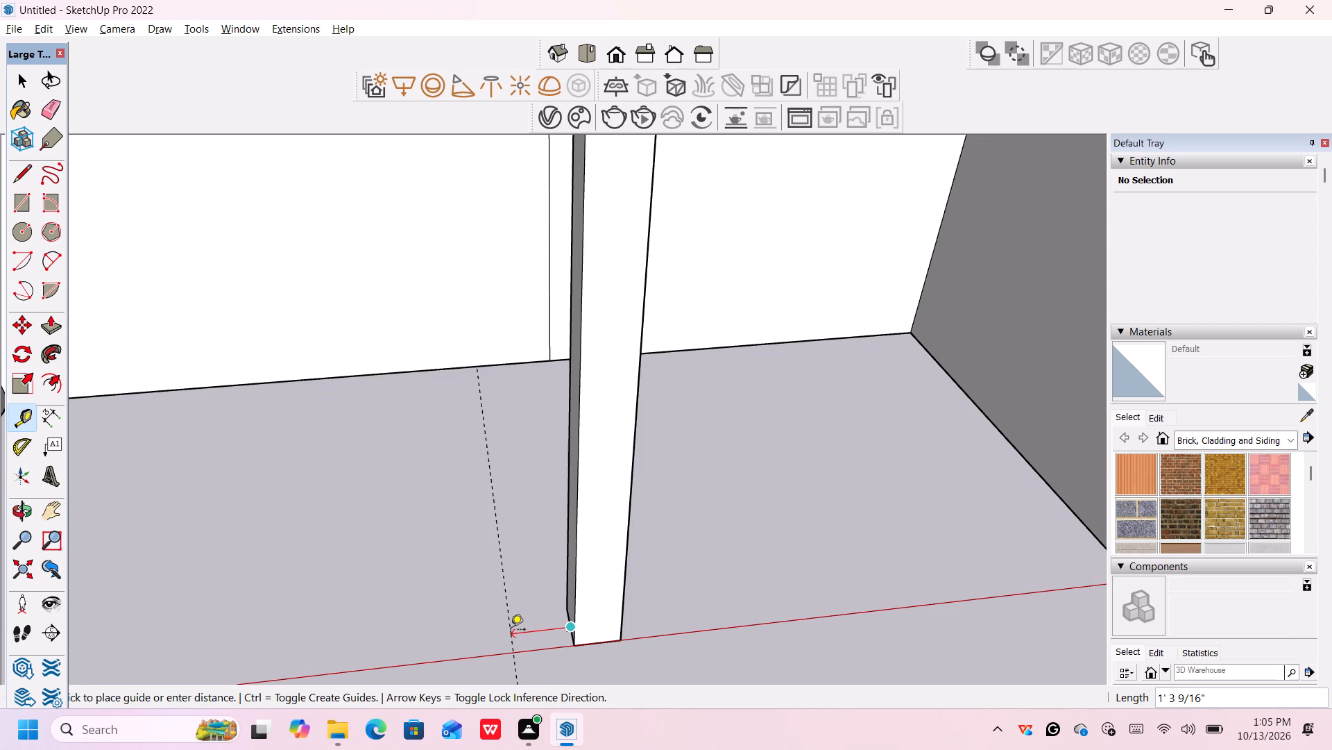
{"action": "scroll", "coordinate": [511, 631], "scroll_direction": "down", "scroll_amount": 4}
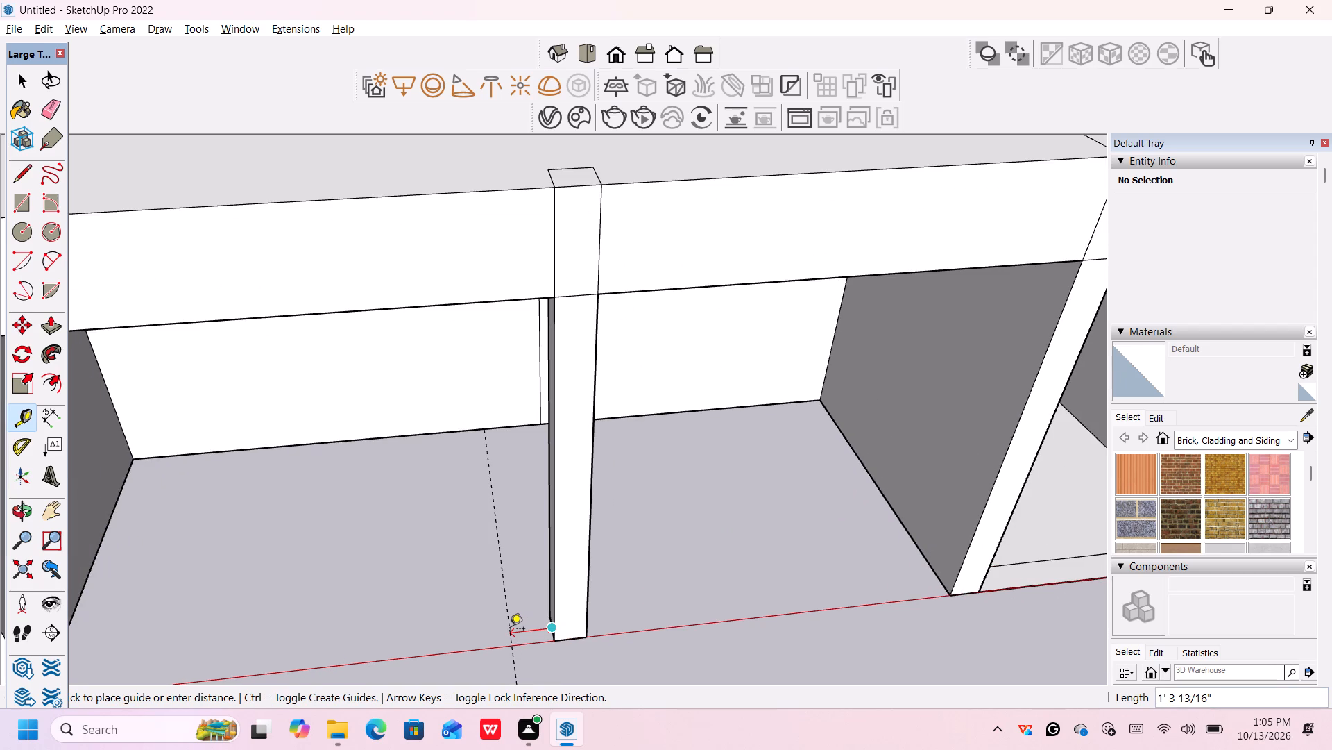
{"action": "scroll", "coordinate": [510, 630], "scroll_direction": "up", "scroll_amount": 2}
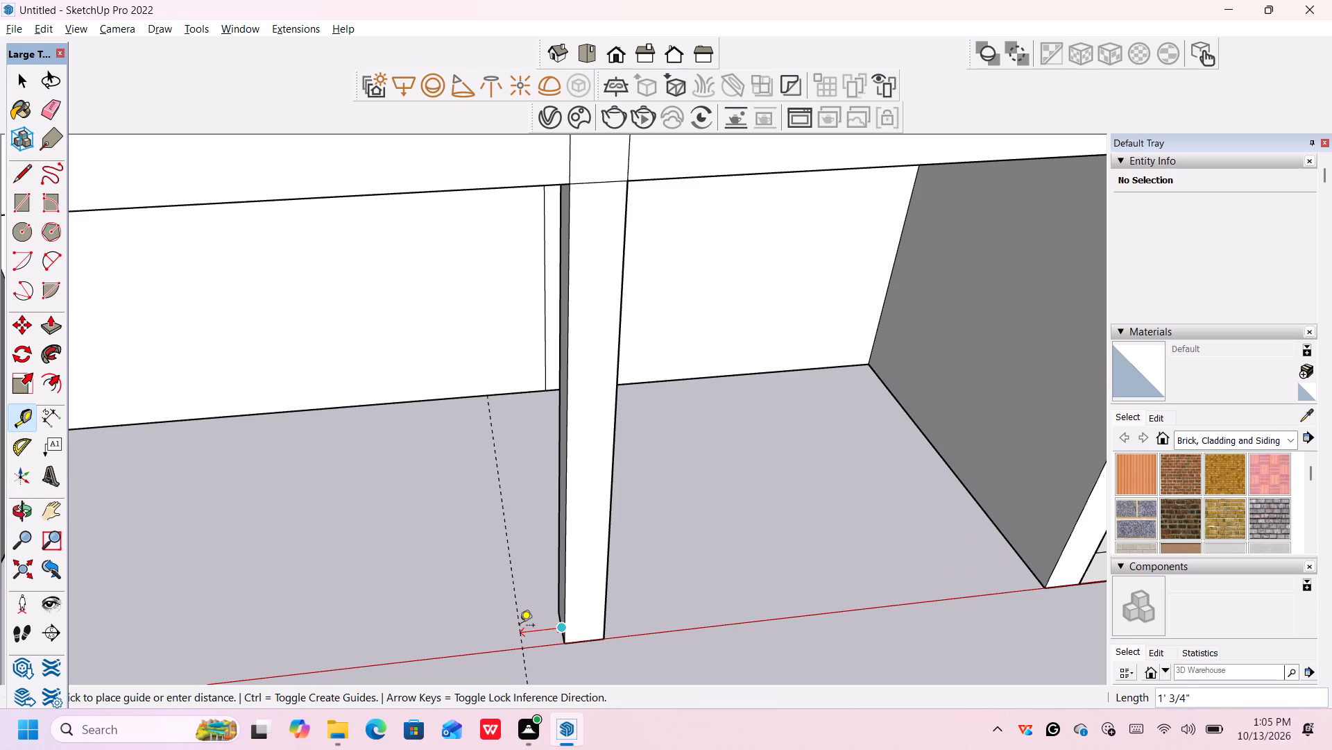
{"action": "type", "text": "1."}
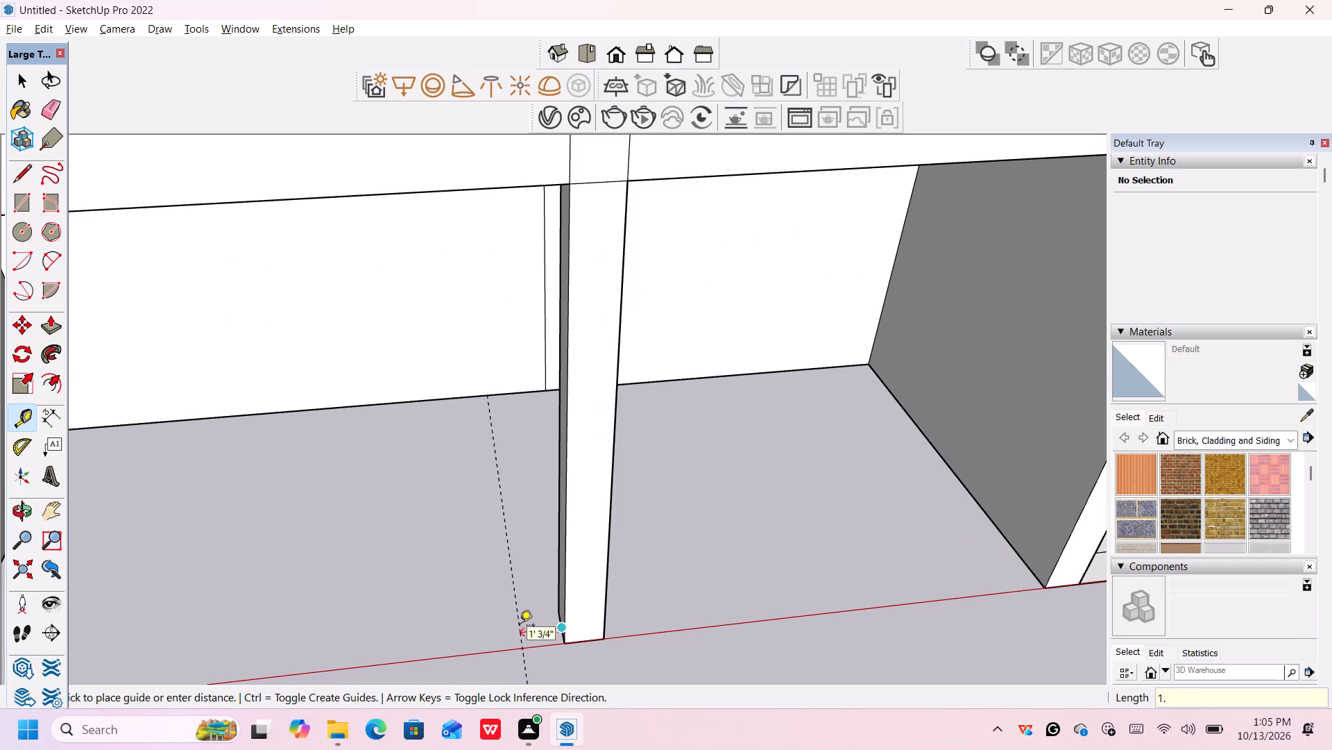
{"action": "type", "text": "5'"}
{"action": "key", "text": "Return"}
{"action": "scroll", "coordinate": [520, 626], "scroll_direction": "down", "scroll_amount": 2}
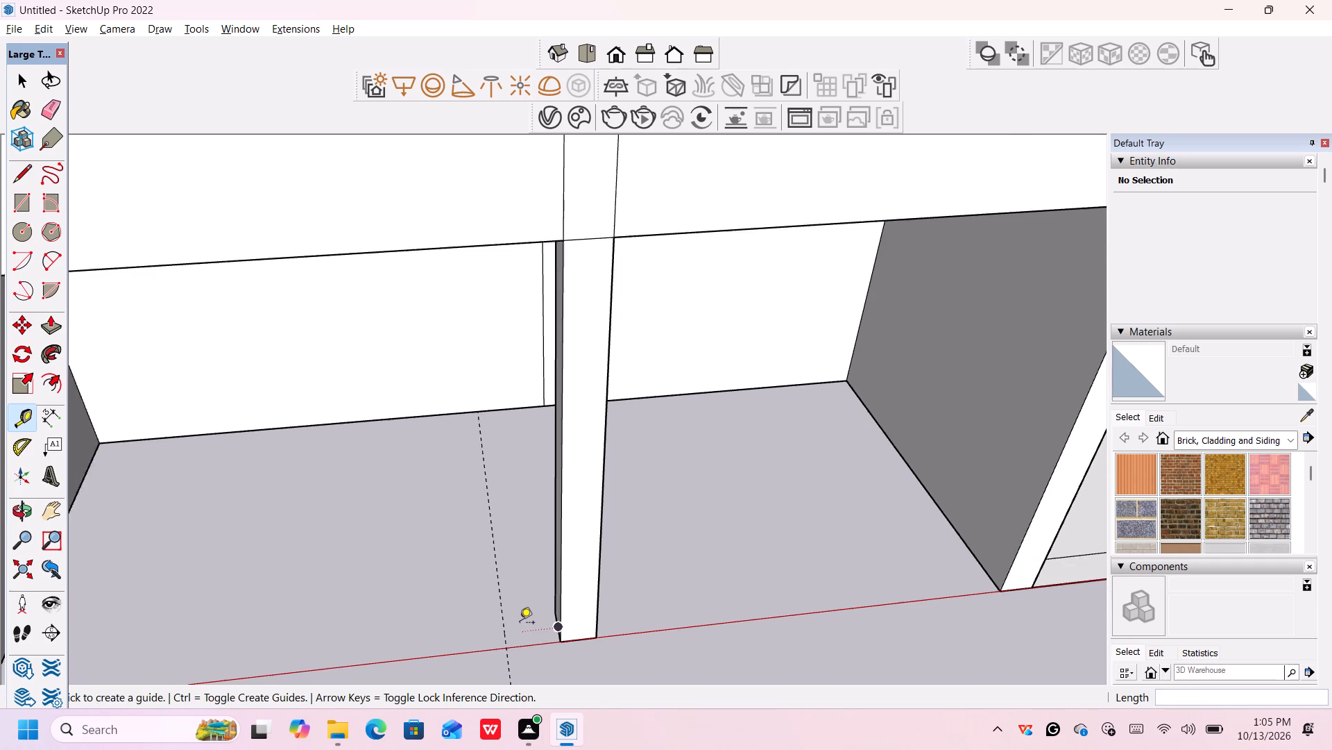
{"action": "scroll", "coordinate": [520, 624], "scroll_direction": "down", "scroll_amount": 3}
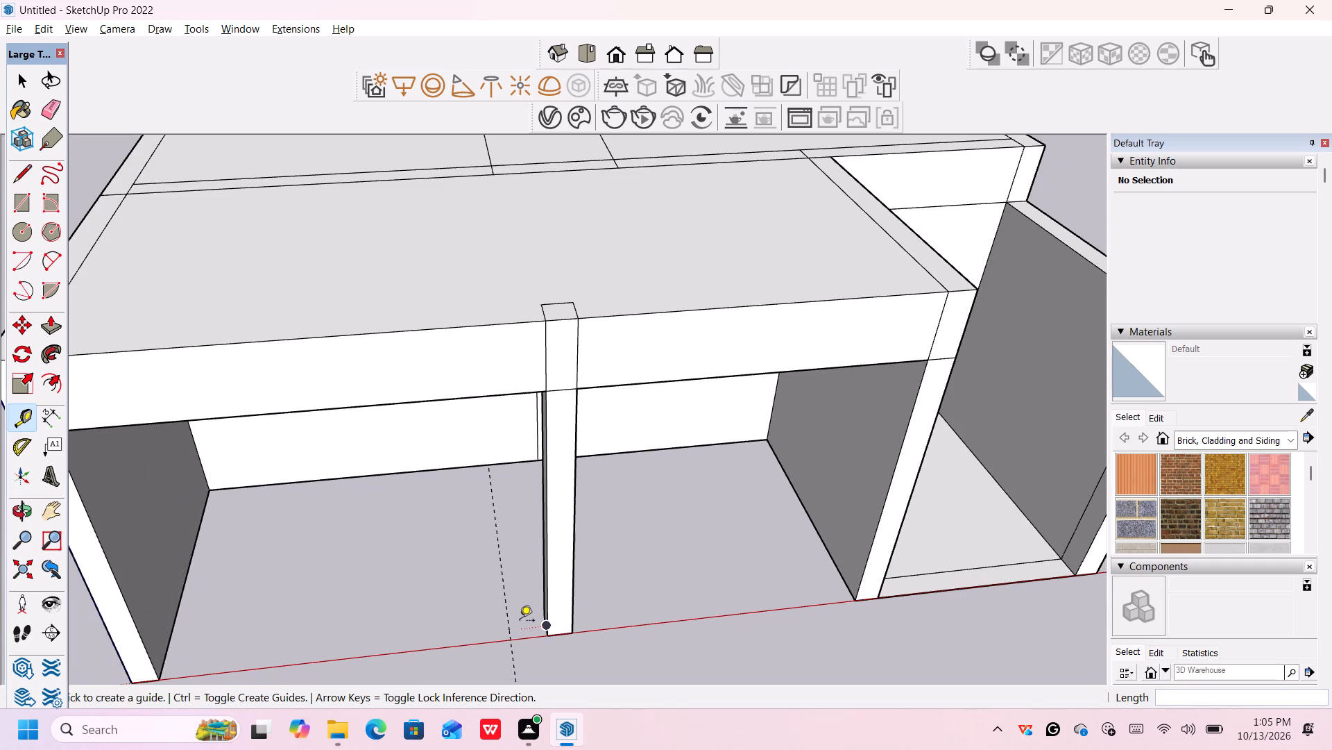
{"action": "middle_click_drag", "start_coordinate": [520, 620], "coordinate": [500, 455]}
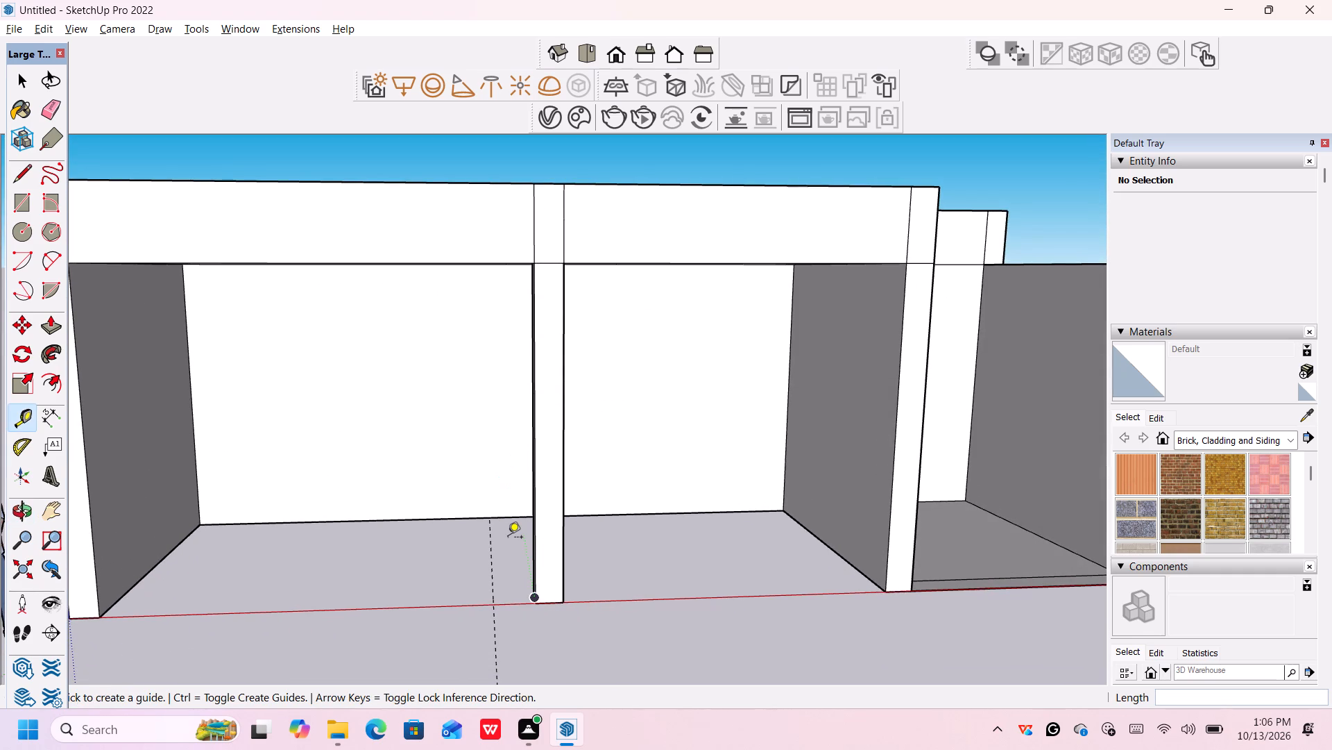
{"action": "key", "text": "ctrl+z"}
Start a Tape Measure guide from the column base's back corner on the side facing the origin.
{"action": "middle_click_drag", "start_coordinate": [513, 553], "coordinate": [552, 653]}
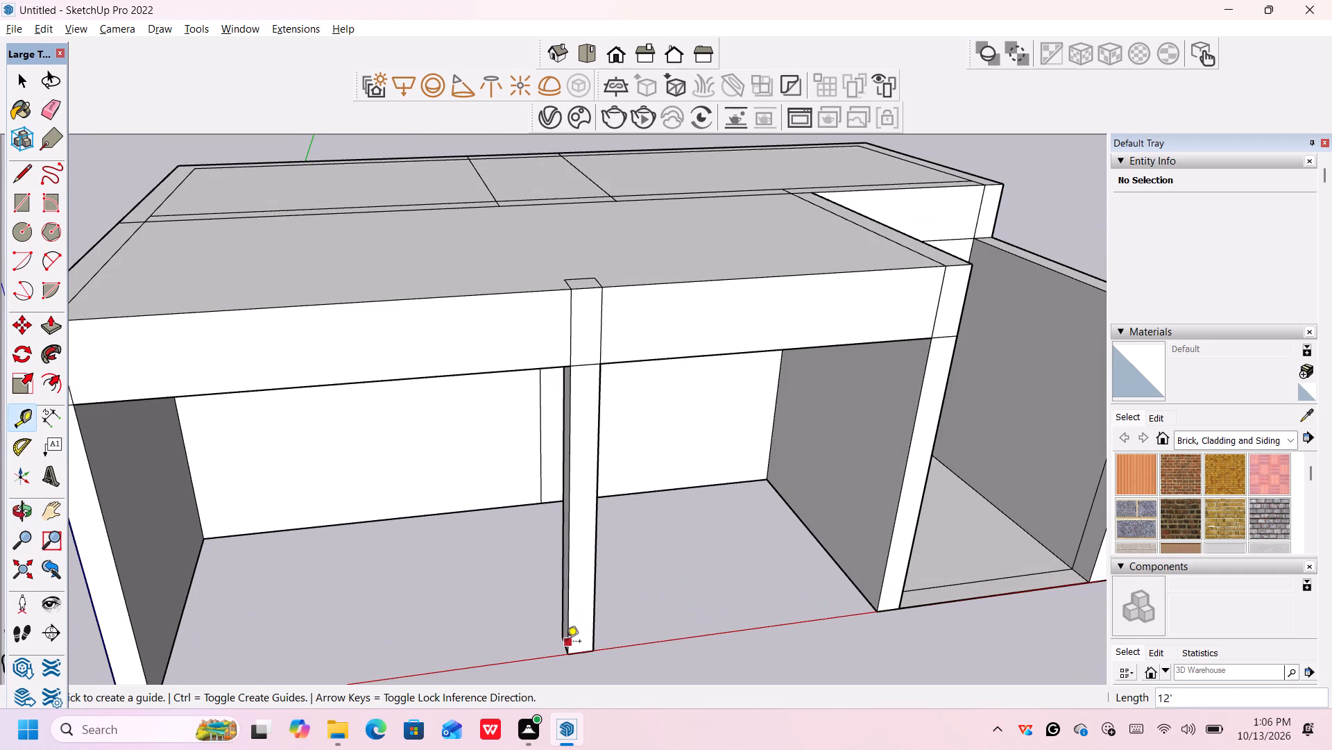
{"action": "left_click", "coordinate": [563, 646]}
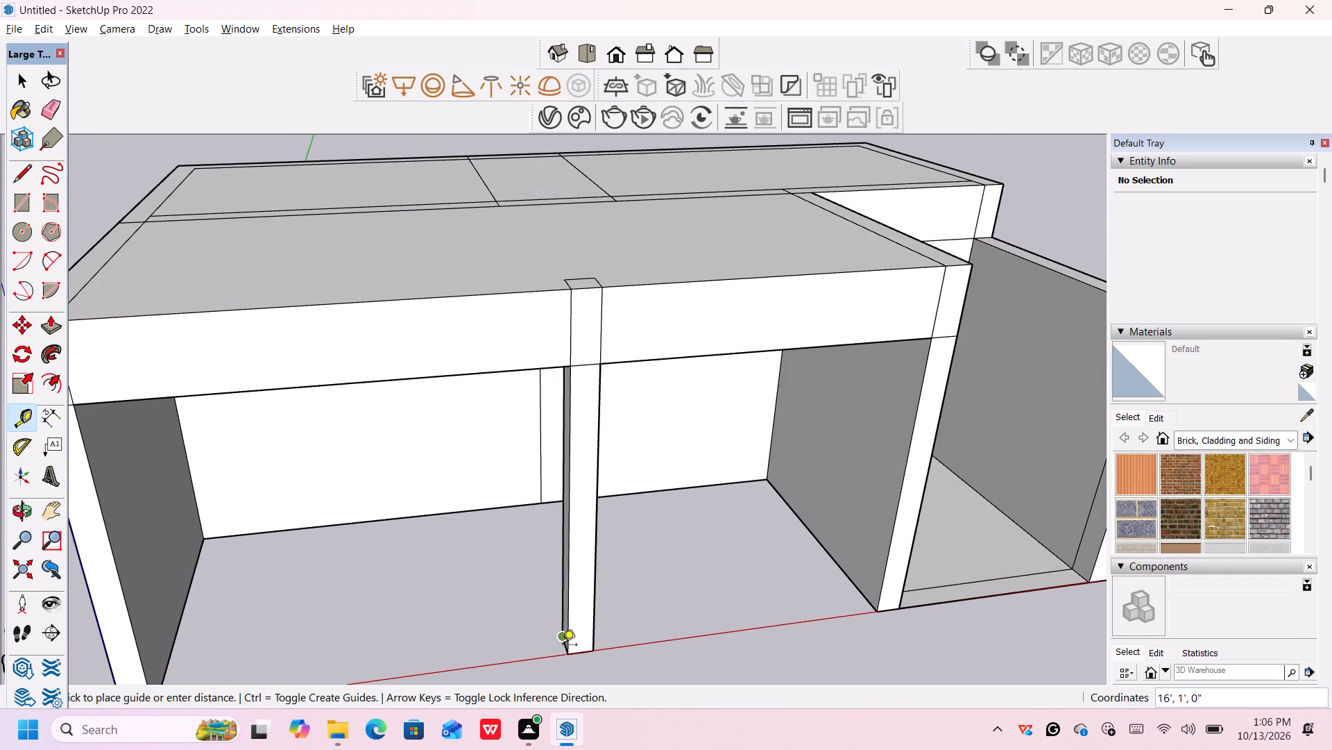
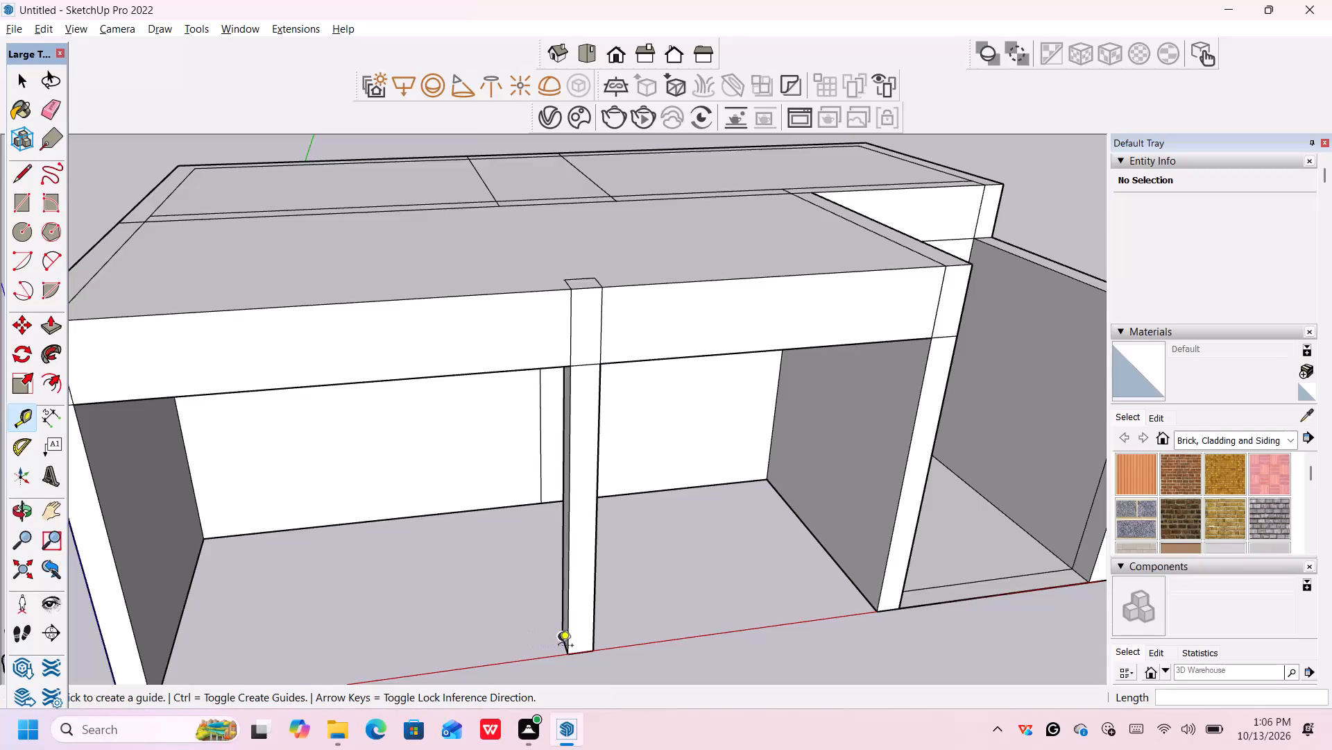
Place a guide on the recess floor 1' from the column base's side edge, towards the origin.
{"action": "scroll", "coordinate": [558, 647], "scroll_direction": "up", "scroll_amount": 6}
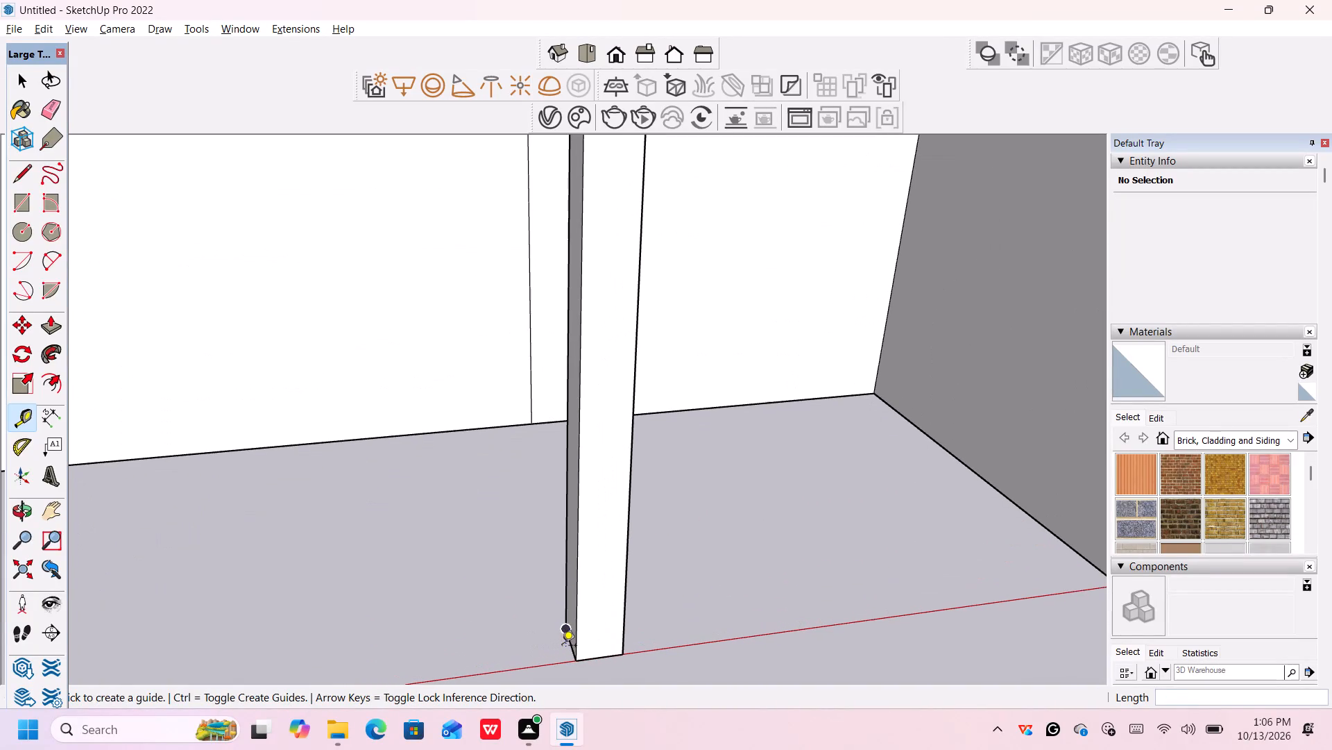
{"action": "left_click", "coordinate": [570, 648]}
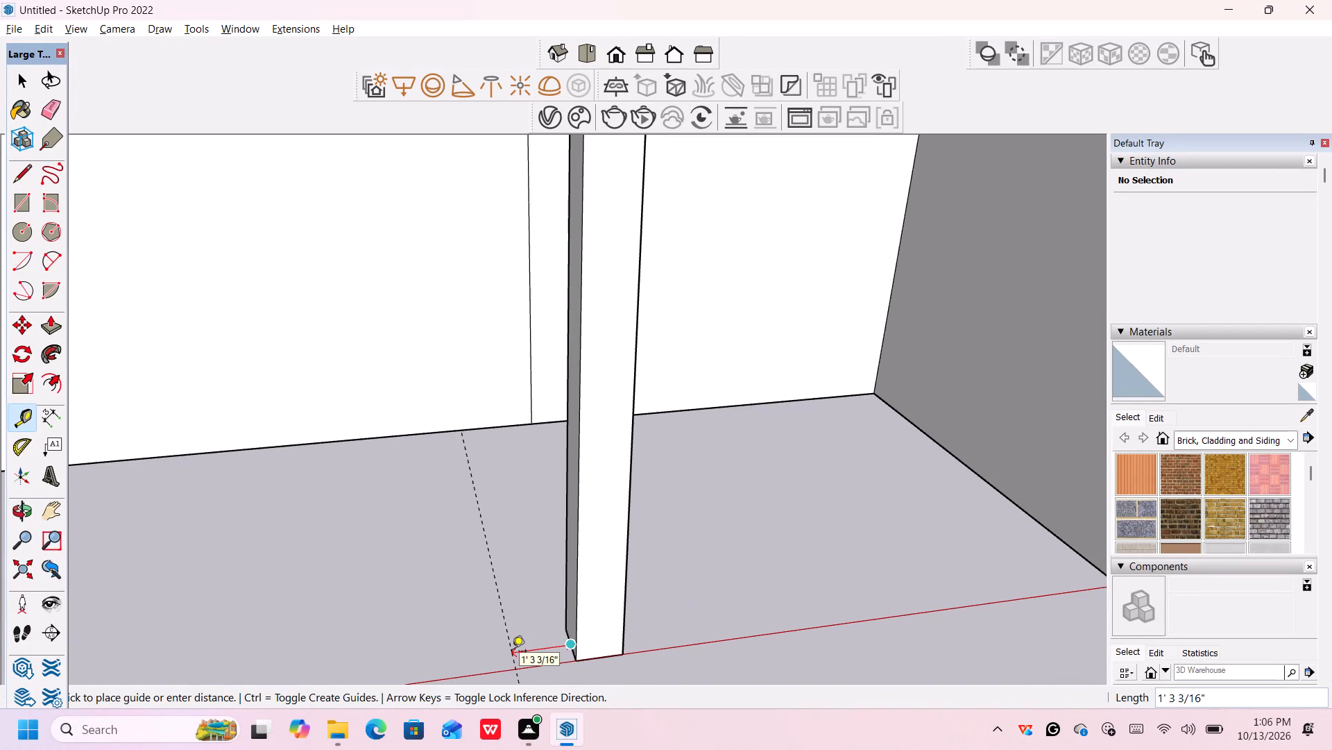
{"action": "type", "text": "1'"}
{"action": "key", "text": "Return"}
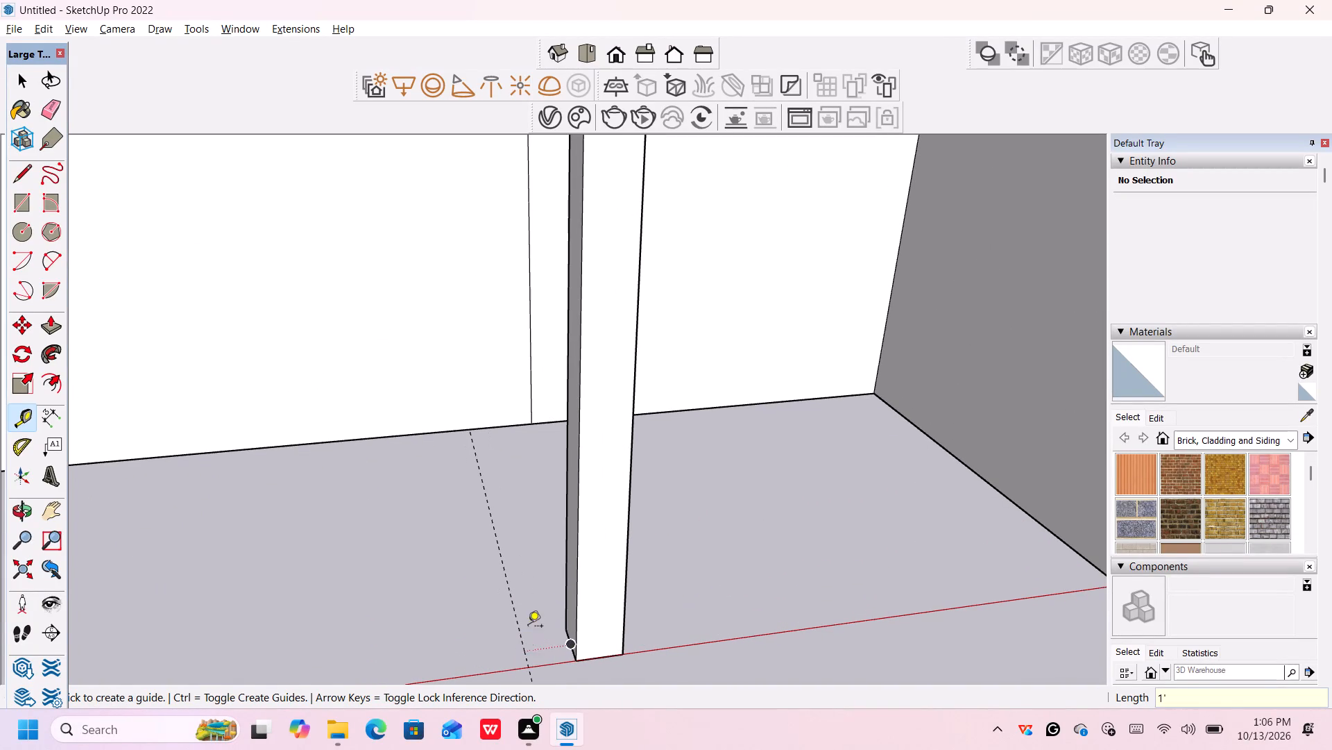
Add a parallel guide on the recess floor 1.5' from the first one, on the side away from the column.
{"action": "scroll", "coordinate": [530, 616], "scroll_direction": "down", "scroll_amount": 14}
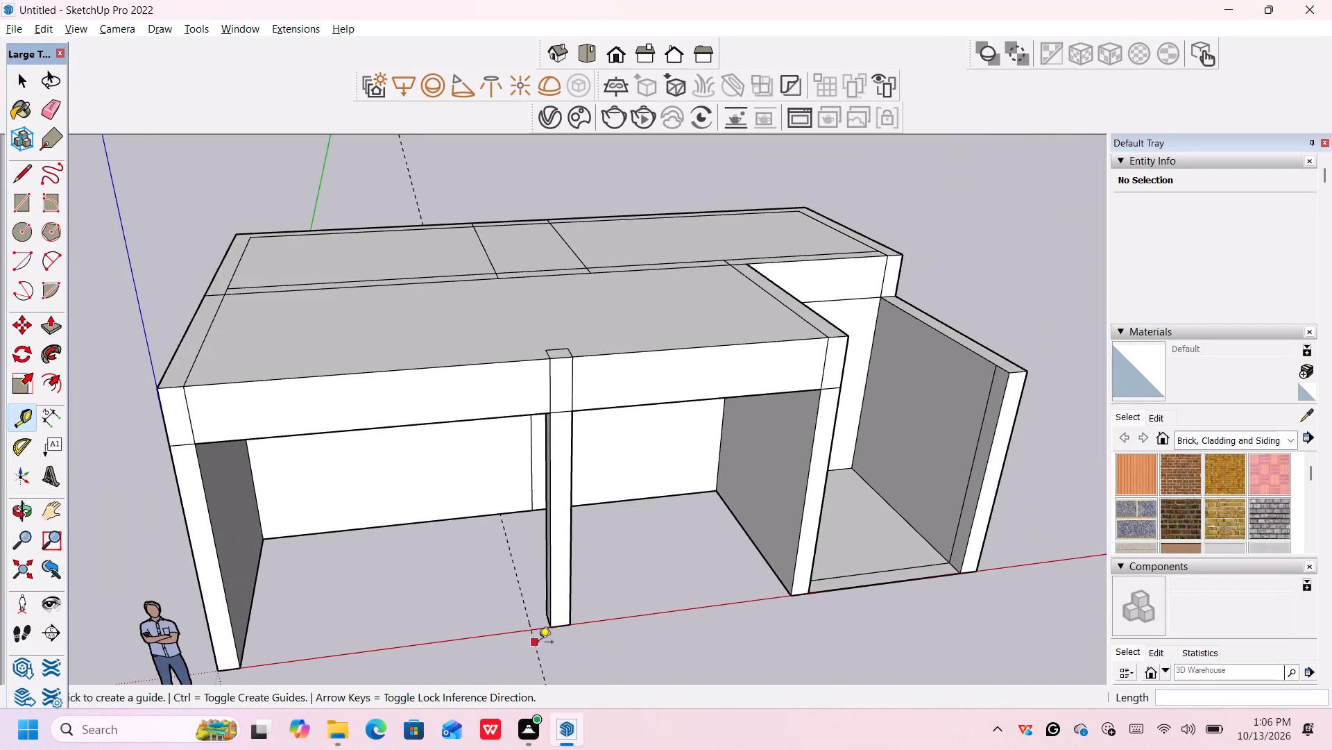
{"action": "scroll", "coordinate": [549, 656], "scroll_direction": "down", "scroll_amount": 2}
{"action": "middle_click_drag", "start_coordinate": [577, 662], "coordinate": [532, 568]}
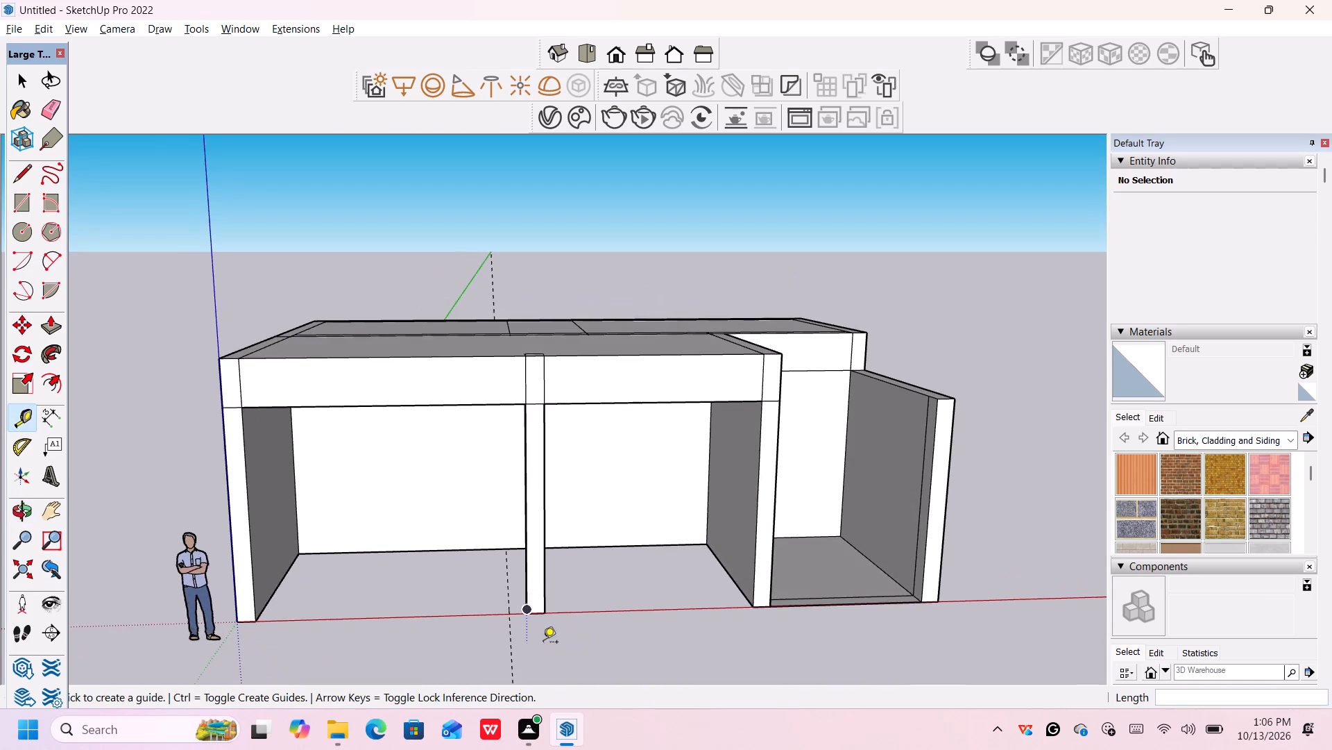
{"action": "middle_click_drag", "start_coordinate": [545, 644], "coordinate": [557, 669]}
{"action": "middle_click_drag", "start_coordinate": [488, 567], "coordinate": [489, 570]}
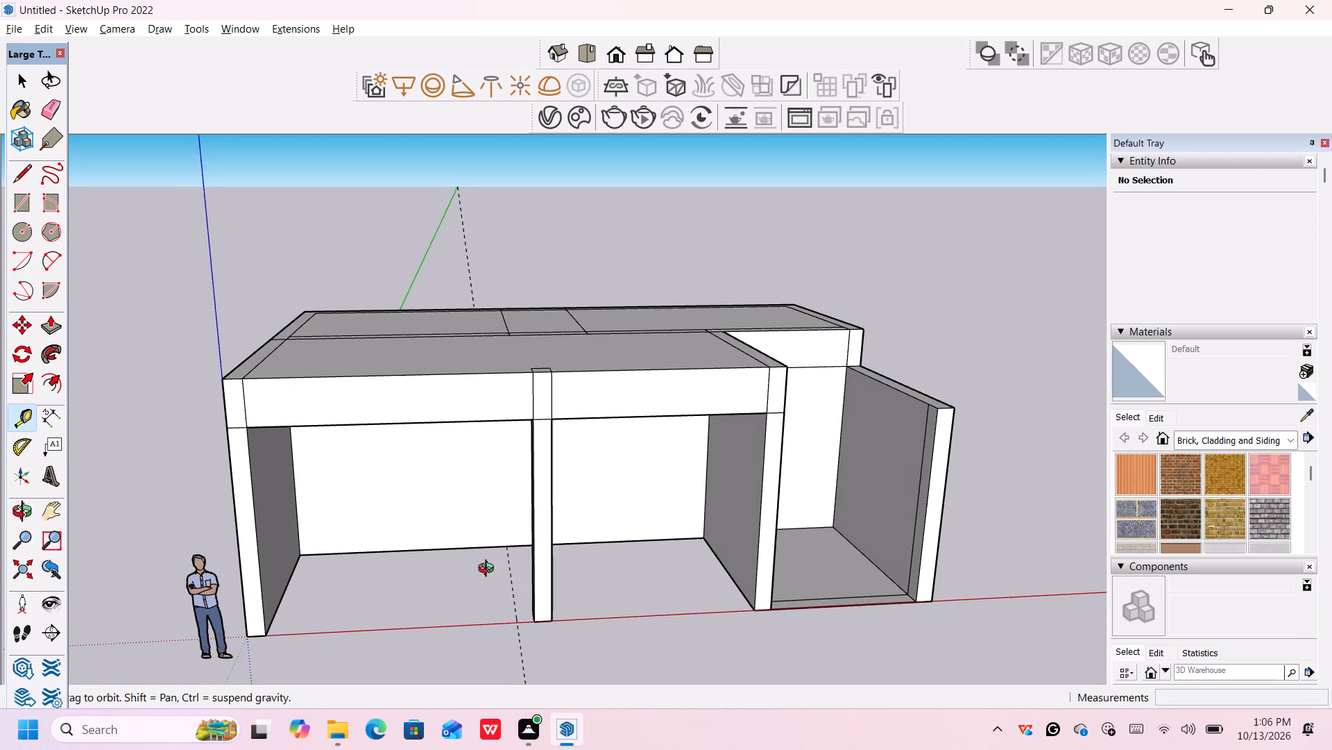
{"action": "middle_click_drag", "start_coordinate": [489, 570], "coordinate": [504, 619]}
{"action": "scroll", "coordinate": [512, 569], "scroll_direction": "up", "scroll_amount": 3}
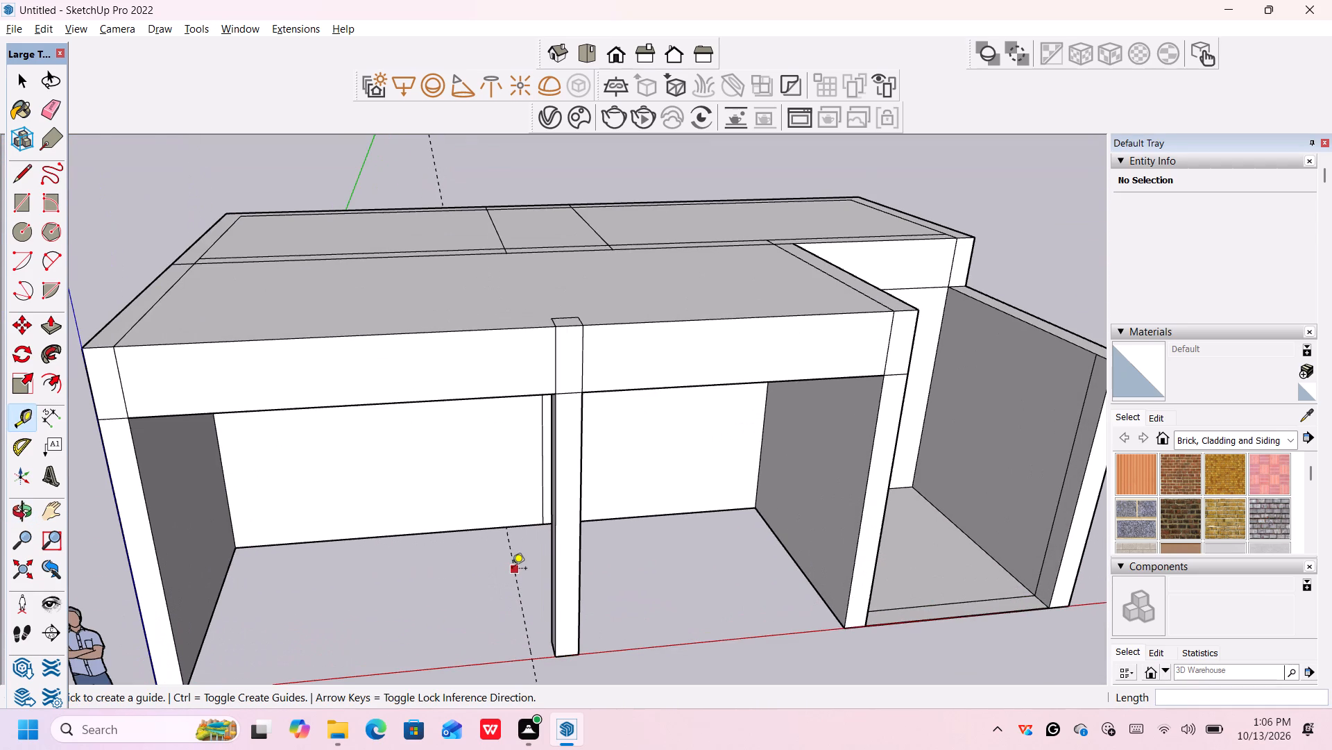
{"action": "left_click", "coordinate": [512, 569]}
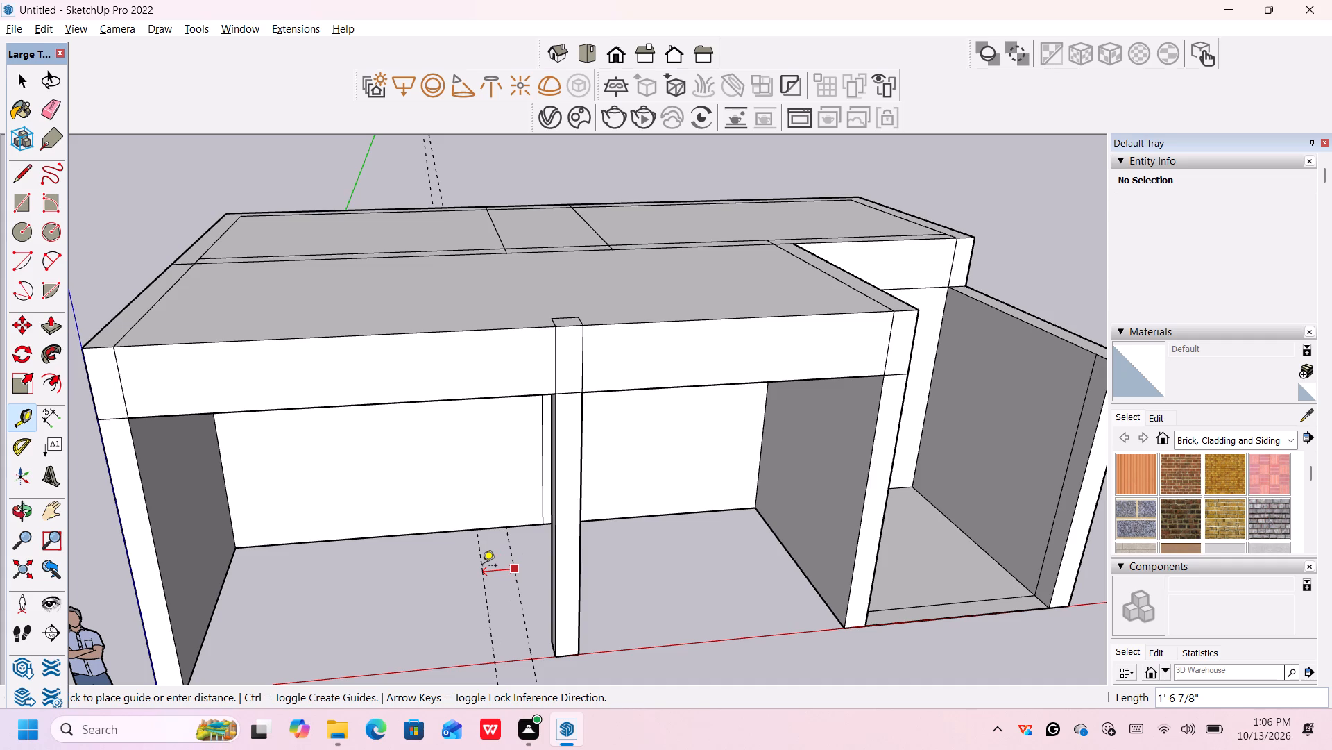
{"action": "type", "text": "1.5'"}
{"action": "key", "text": "Return"}
Place a guide parallel to the building front, 2.5' inside the recess from the red axis line.
{"action": "scroll", "coordinate": [482, 567], "scroll_direction": "up", "scroll_amount": 1}
{"action": "scroll", "coordinate": [482, 567], "scroll_direction": "down", "scroll_amount": 2}
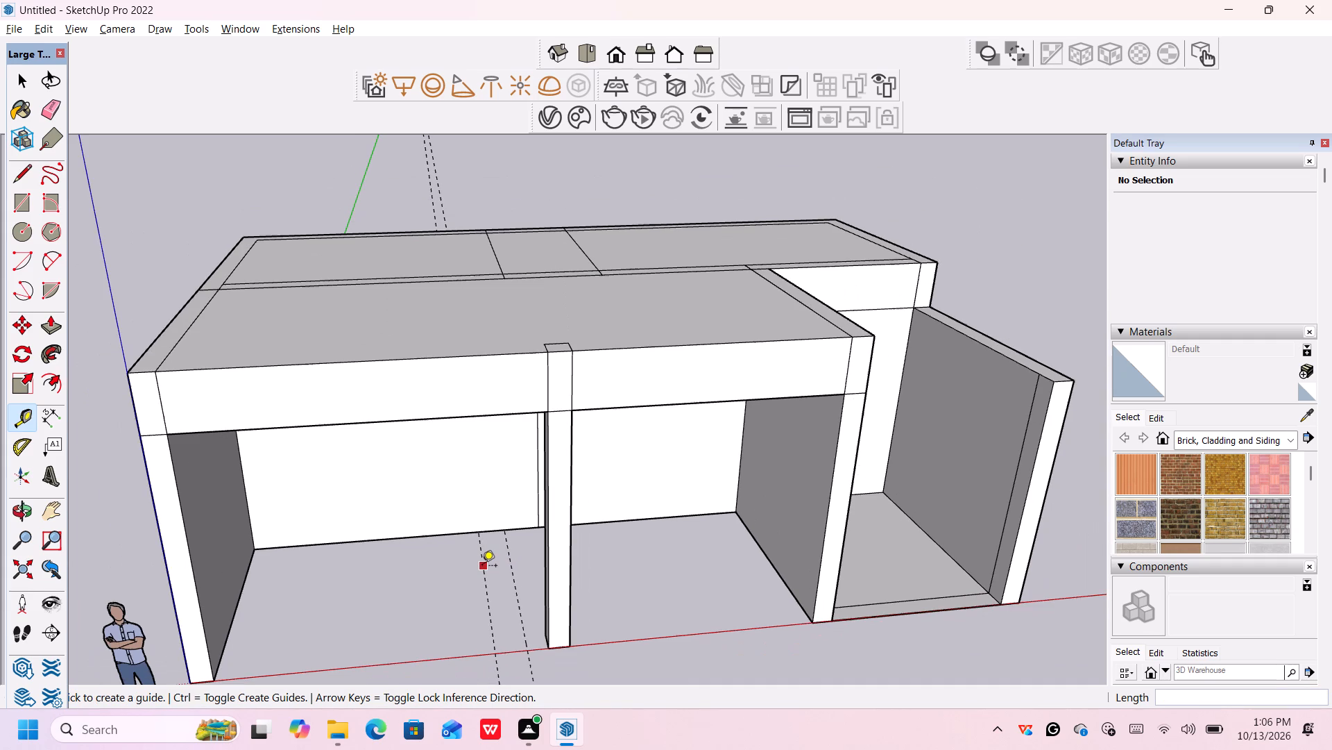
{"action": "left_click", "coordinate": [510, 656]}
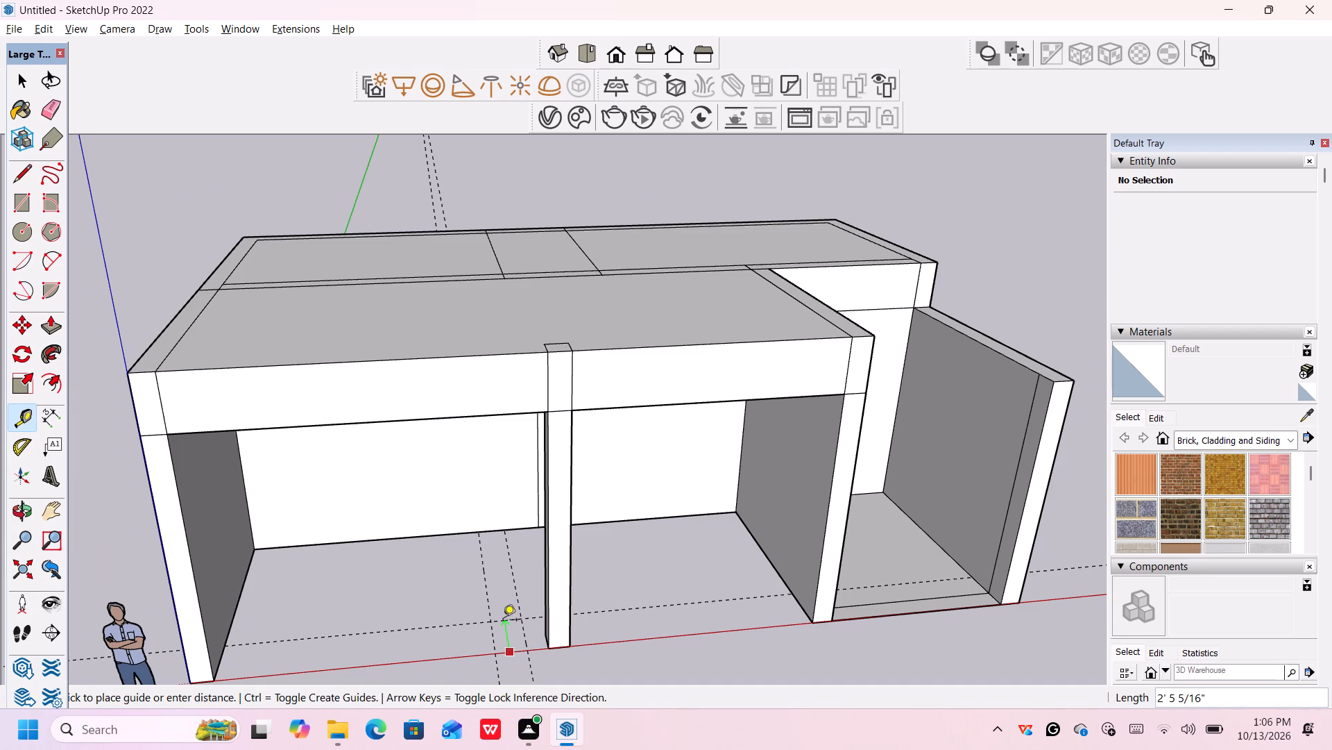
{"action": "scroll", "coordinate": [503, 621], "scroll_direction": "up", "scroll_amount": 2}
{"action": "scroll", "coordinate": [503, 621], "scroll_direction": "down", "scroll_amount": 1}
{"action": "scroll", "coordinate": [503, 621], "scroll_direction": "up", "scroll_amount": 2}
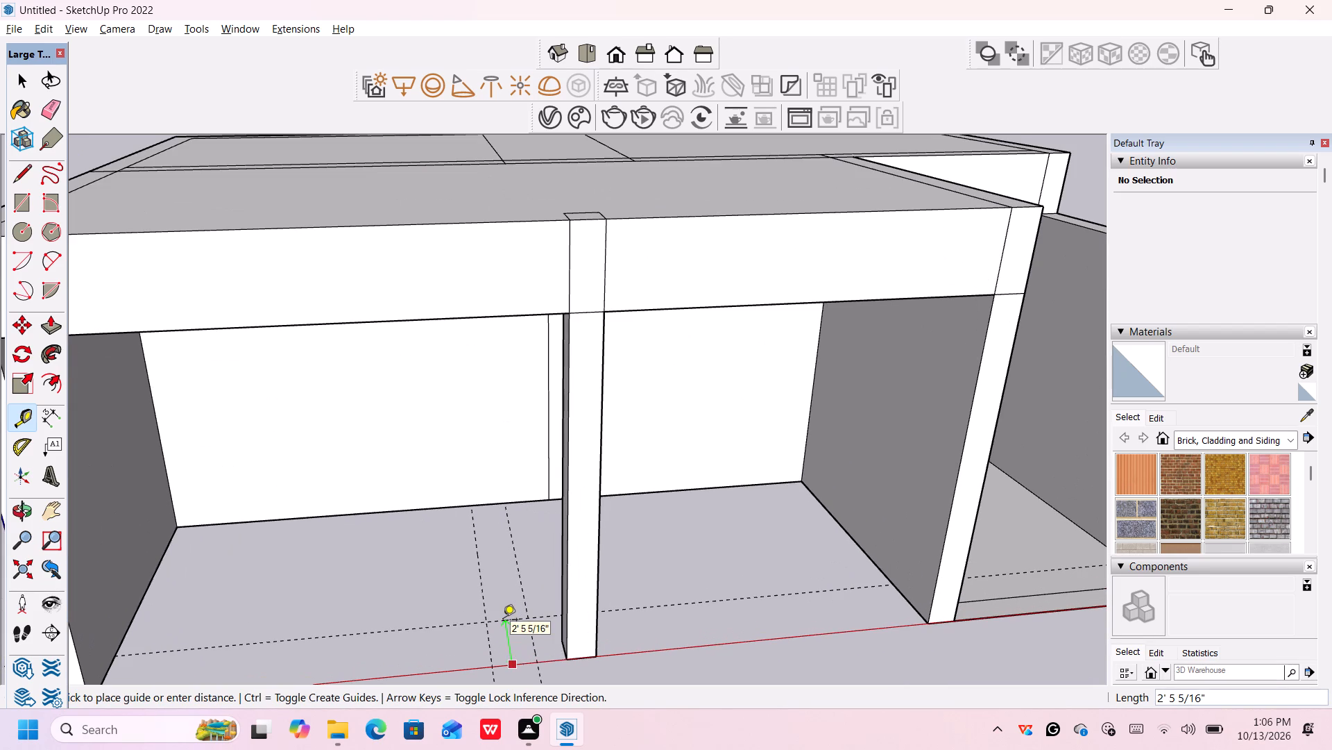
{"action": "type", "text": "2."}
{"action": "type", "text": "5'"}
{"action": "key", "text": "Return"}
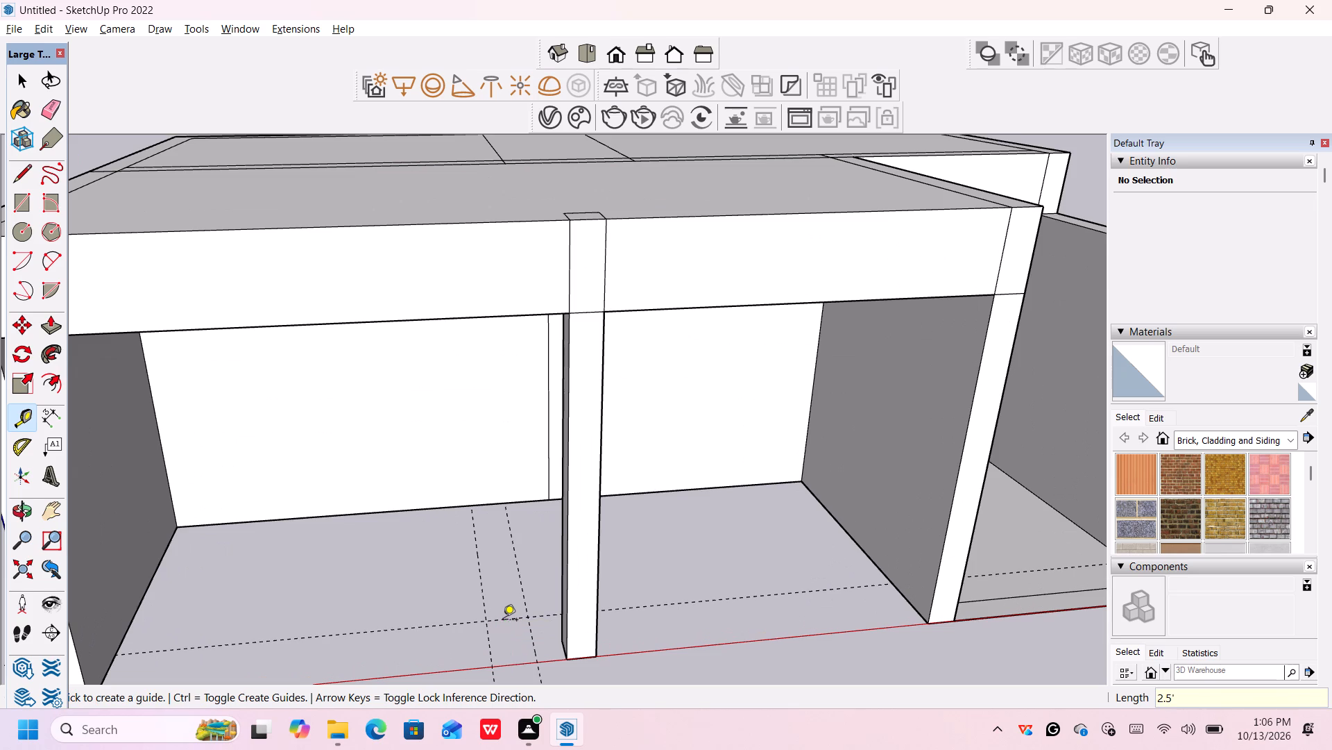
Add another guide 1' further into the recess, parallel to the one set back from the front.
{"action": "left_click", "coordinate": [506, 620]}
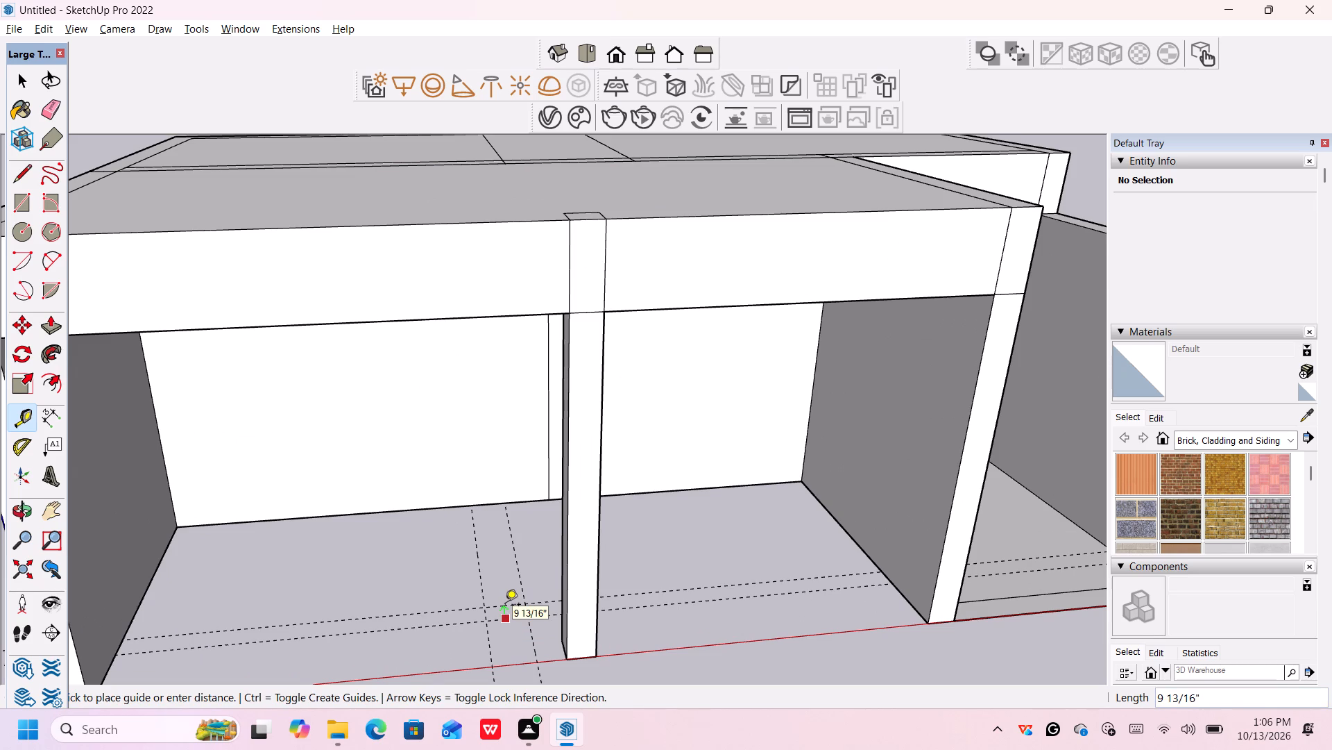
{"action": "key", "text": "1"}
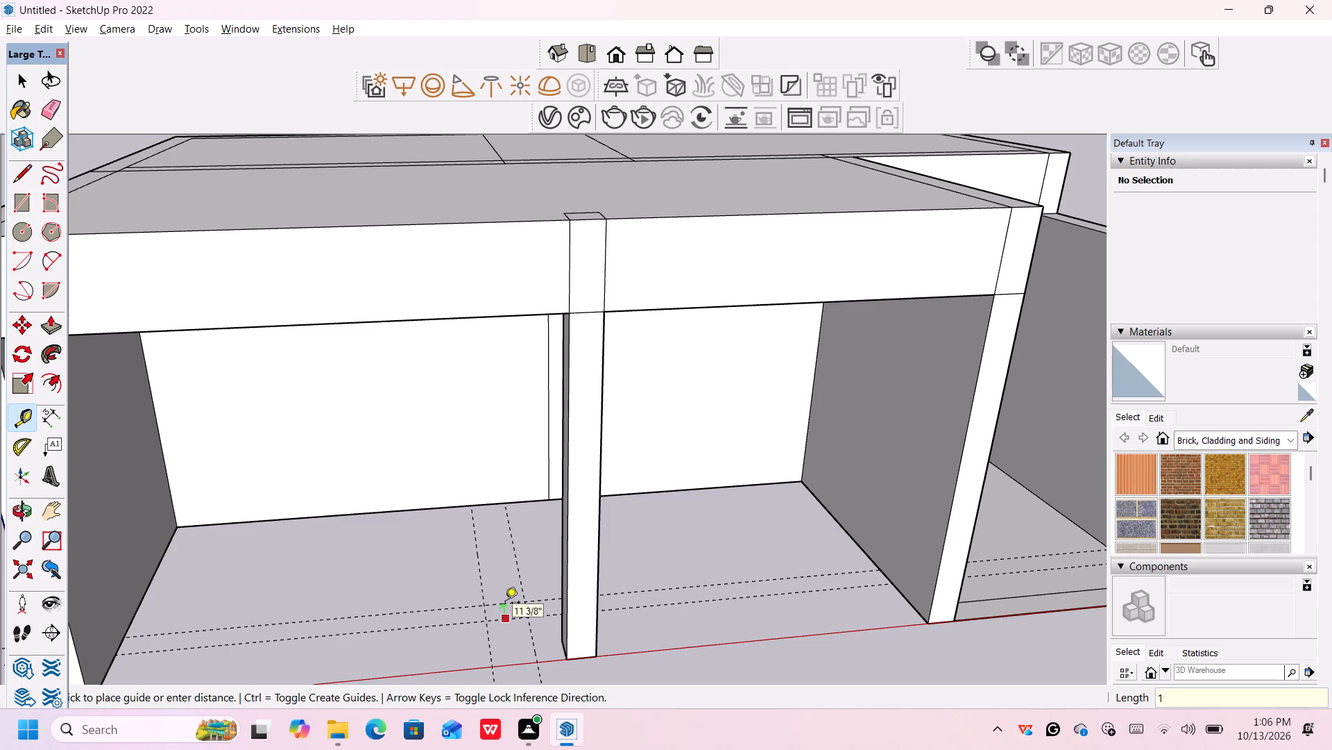
{"action": "key", "text": "apostrophe"}
{"action": "key", "text": "Return"}
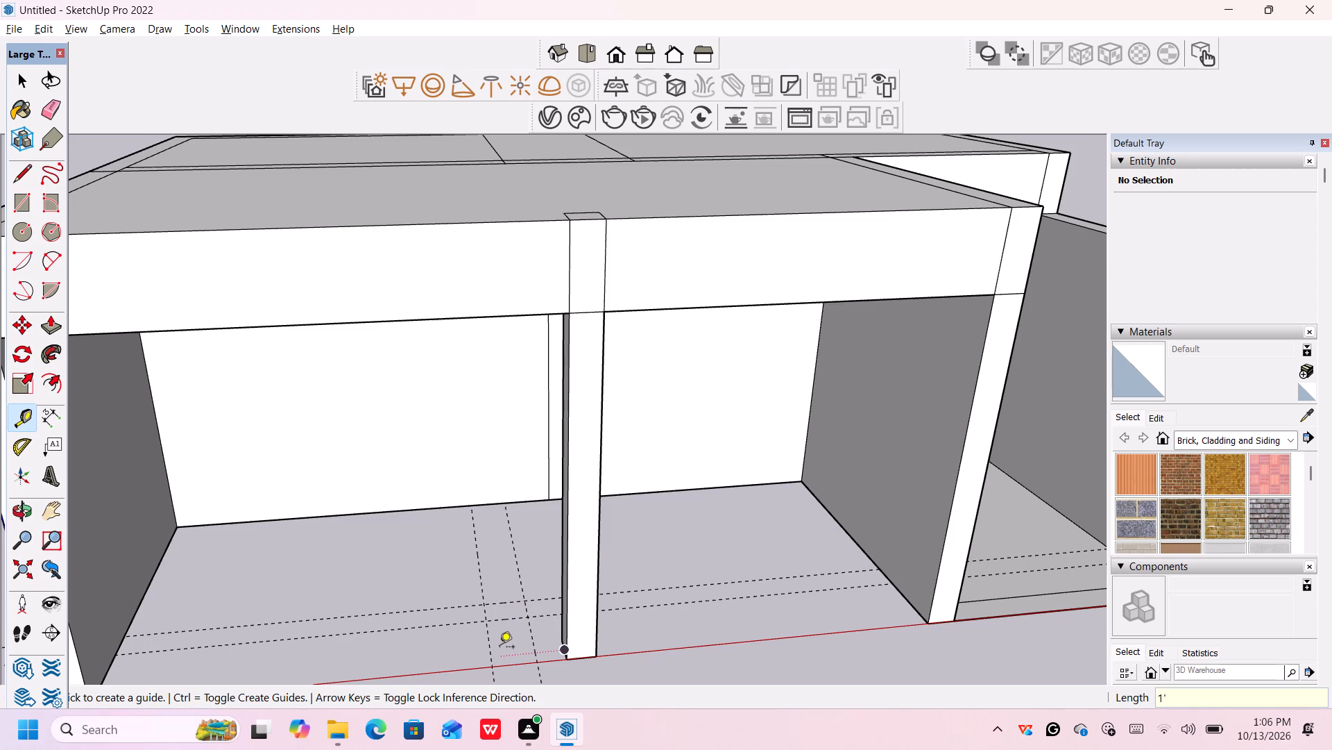
{"action": "key", "text": "space"}
Draw a 1'6" by 1' rectangle on the recess floor between the four crossing guides beside the column.
{"action": "type", "text": "r"}
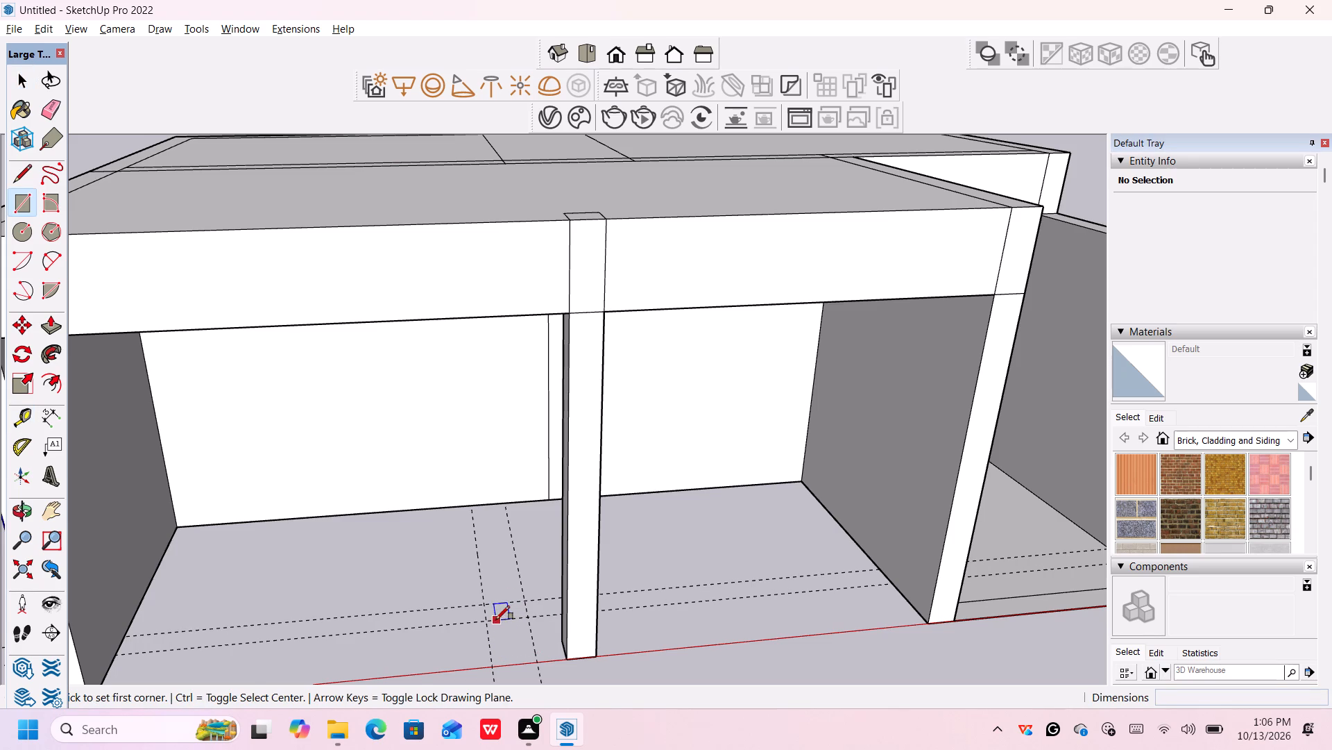
{"action": "left_click", "coordinate": [485, 622]}
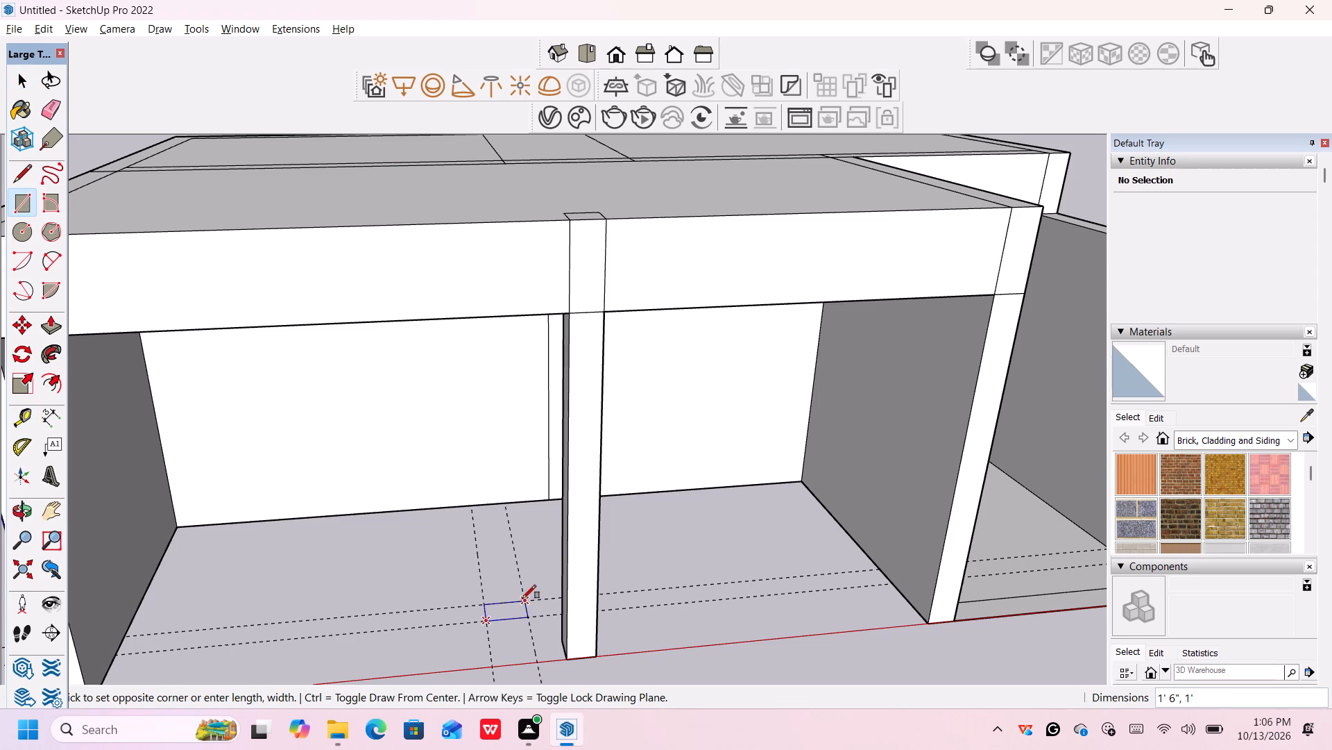
{"action": "left_click", "coordinate": [524, 599]}
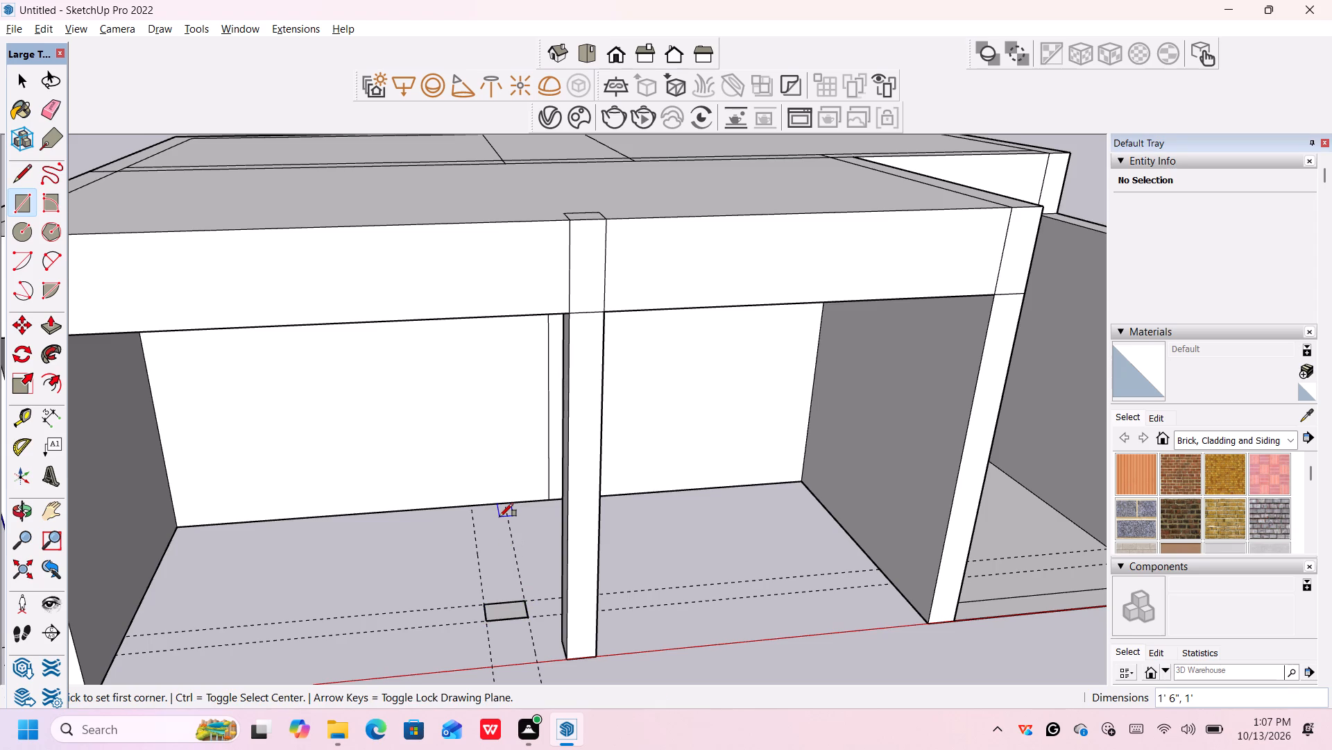
{"action": "key", "text": "space"}
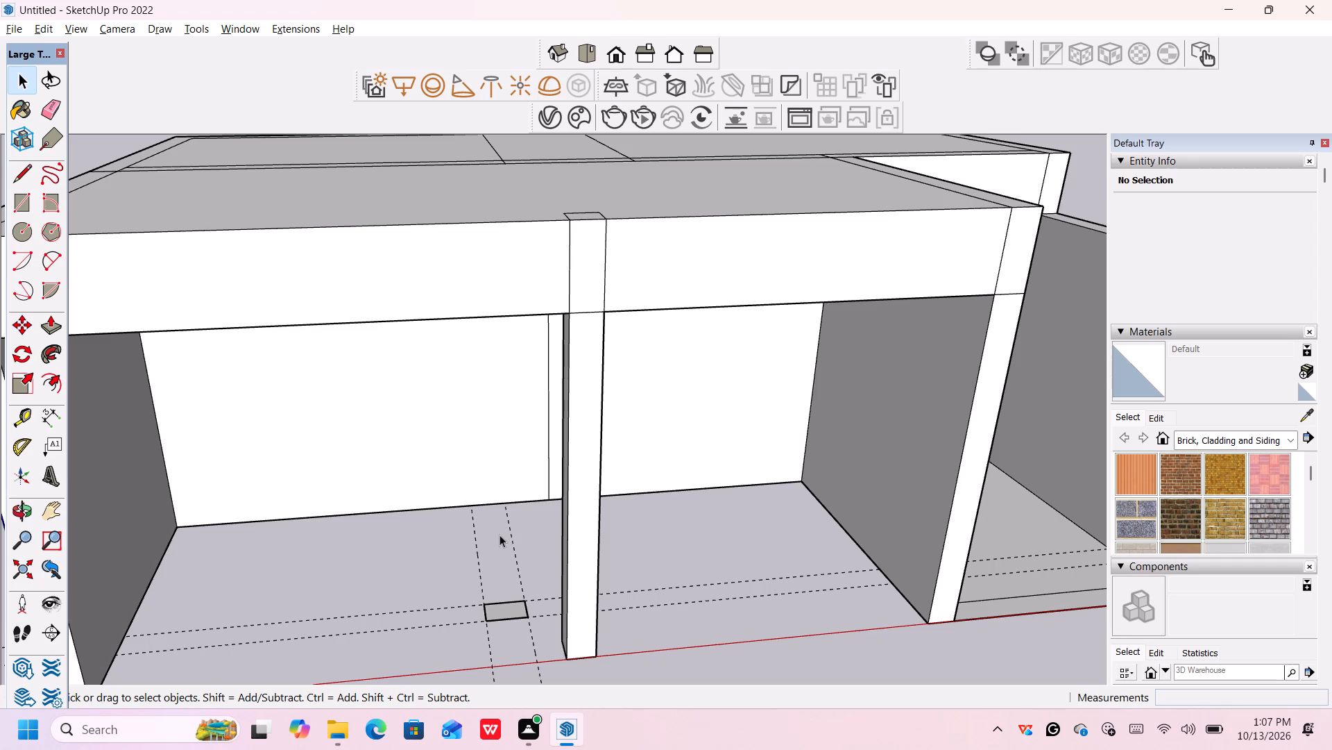
Push/Pull the small floor rectangle up 12' to form a second column under the recess ceiling.
{"action": "key", "text": "p"}
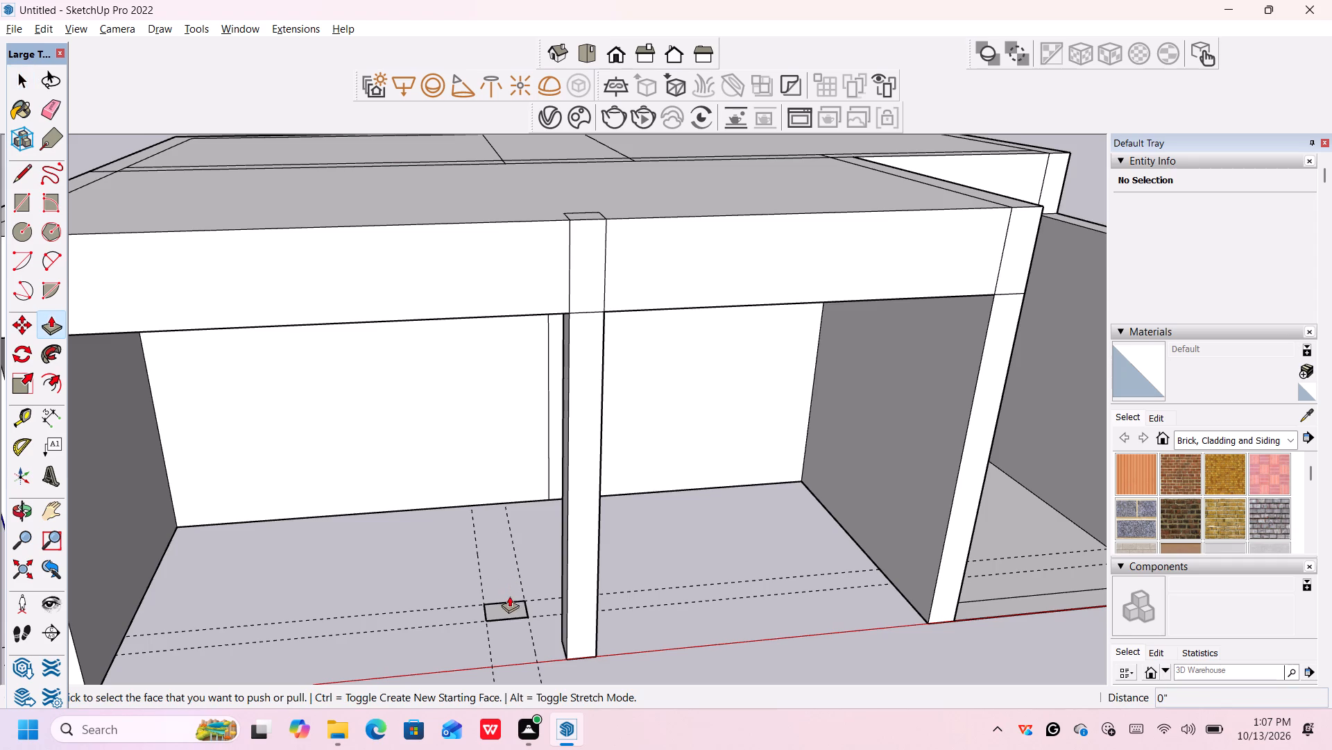
{"action": "left_click", "coordinate": [507, 600]}
{"action": "scroll", "coordinate": [505, 601], "scroll_direction": "up", "scroll_amount": 13}
{"action": "left_click", "coordinate": [498, 622]}
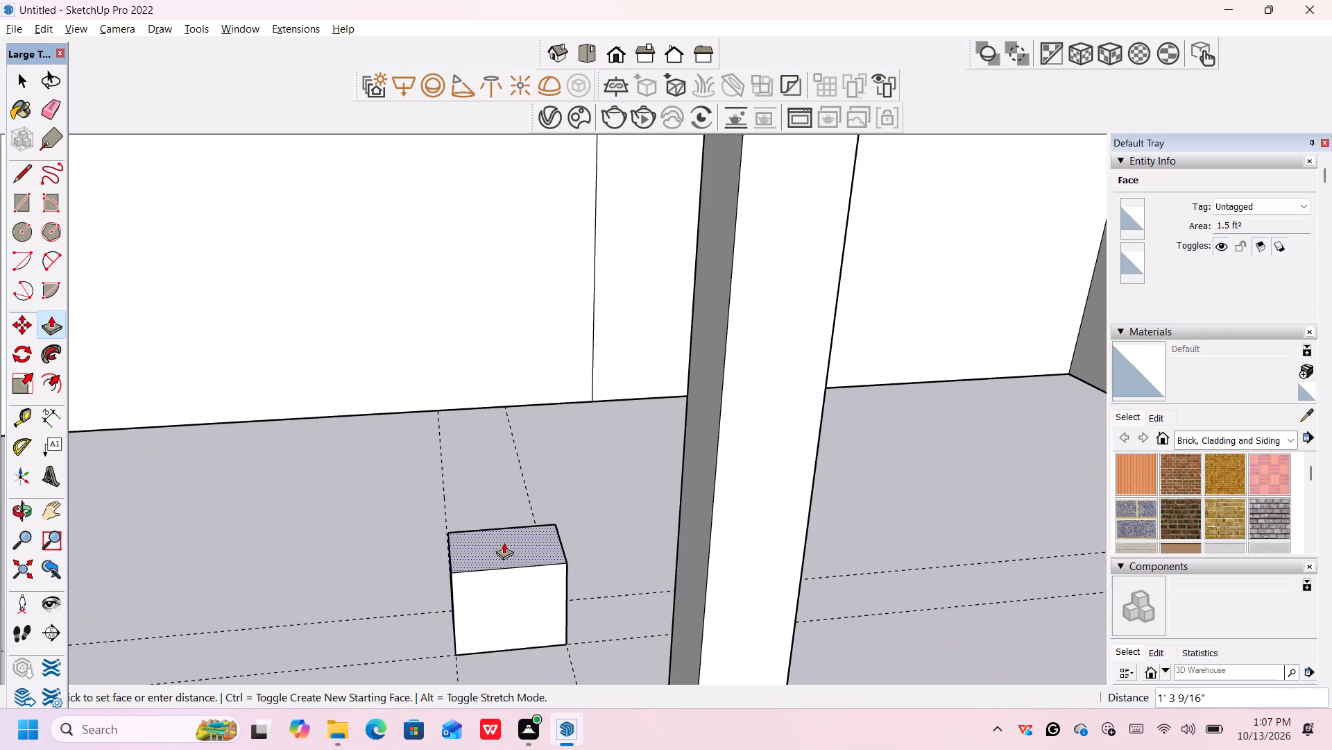
{"action": "scroll", "coordinate": [504, 545], "scroll_direction": "down", "scroll_amount": 9}
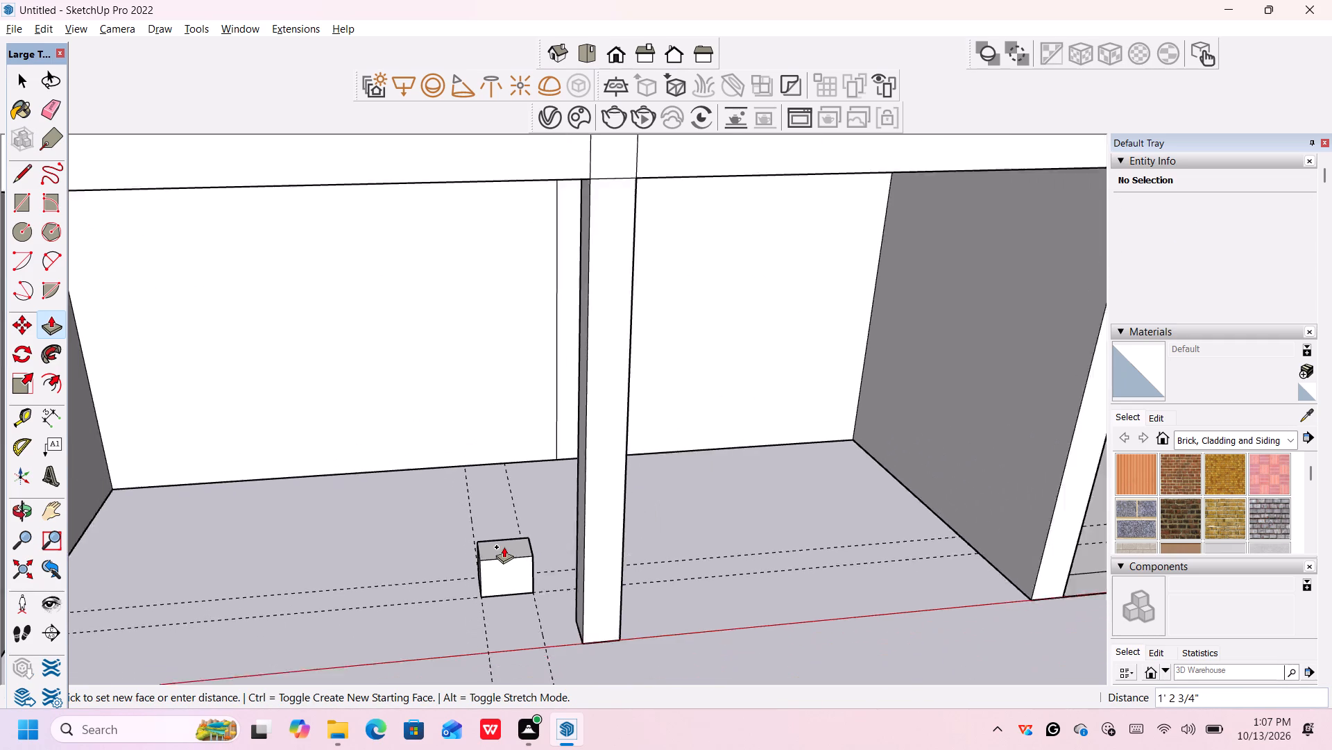
{"action": "scroll", "coordinate": [504, 547], "scroll_direction": "down", "scroll_amount": 5}
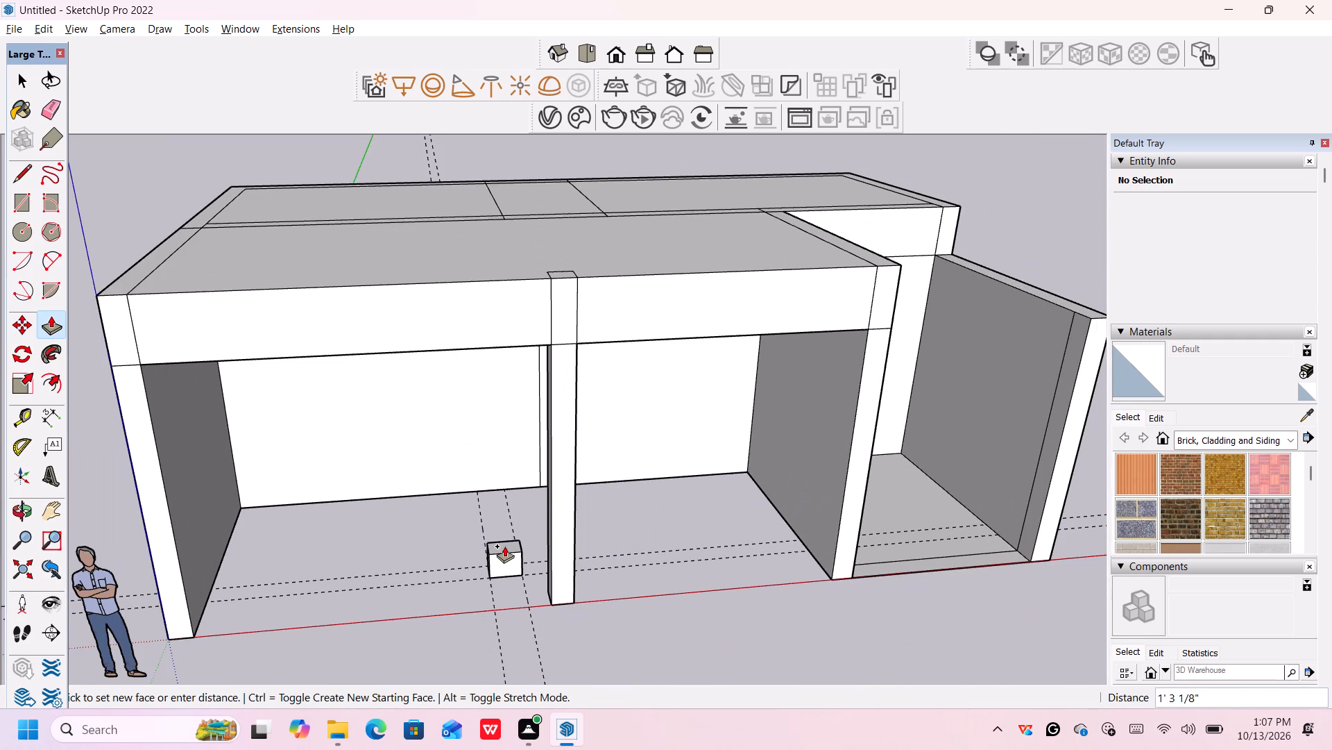
{"action": "scroll", "coordinate": [483, 321], "scroll_direction": "up", "scroll_amount": 4}
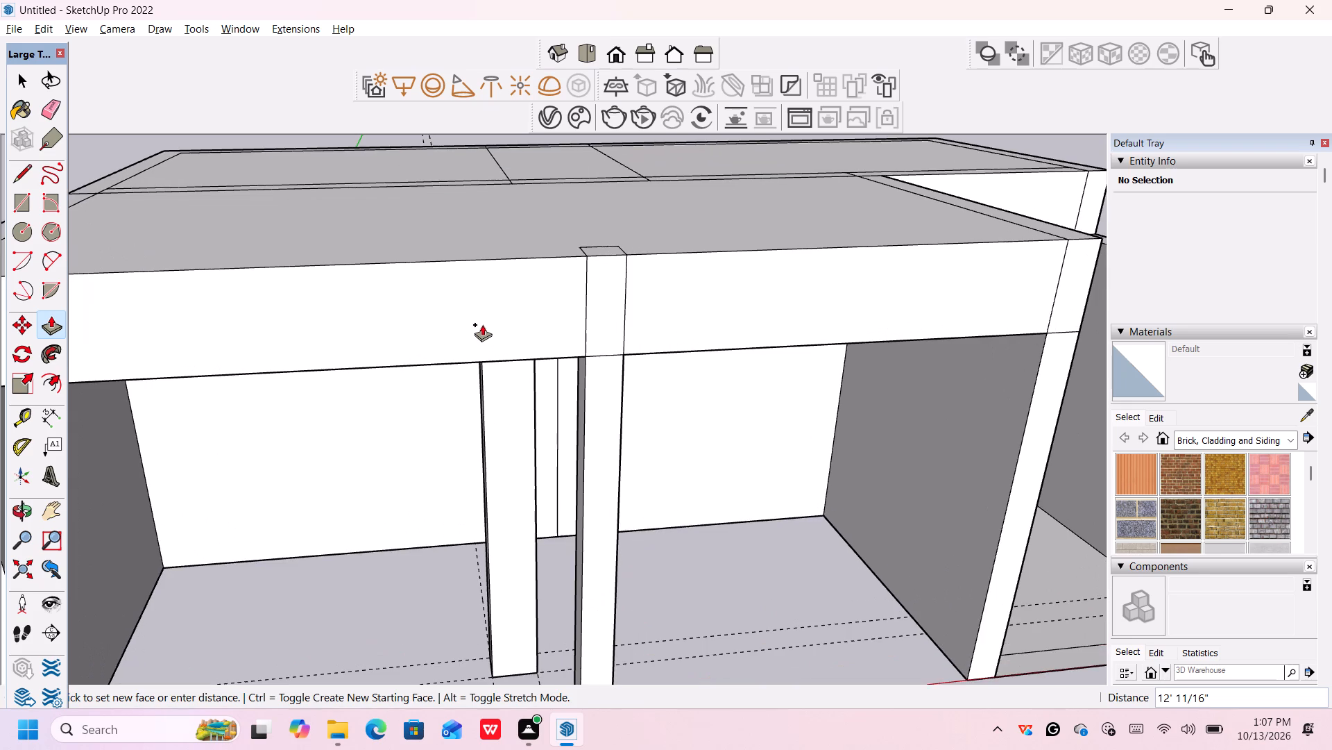
{"action": "middle_click_drag", "start_coordinate": [484, 331], "coordinate": [472, 194]}
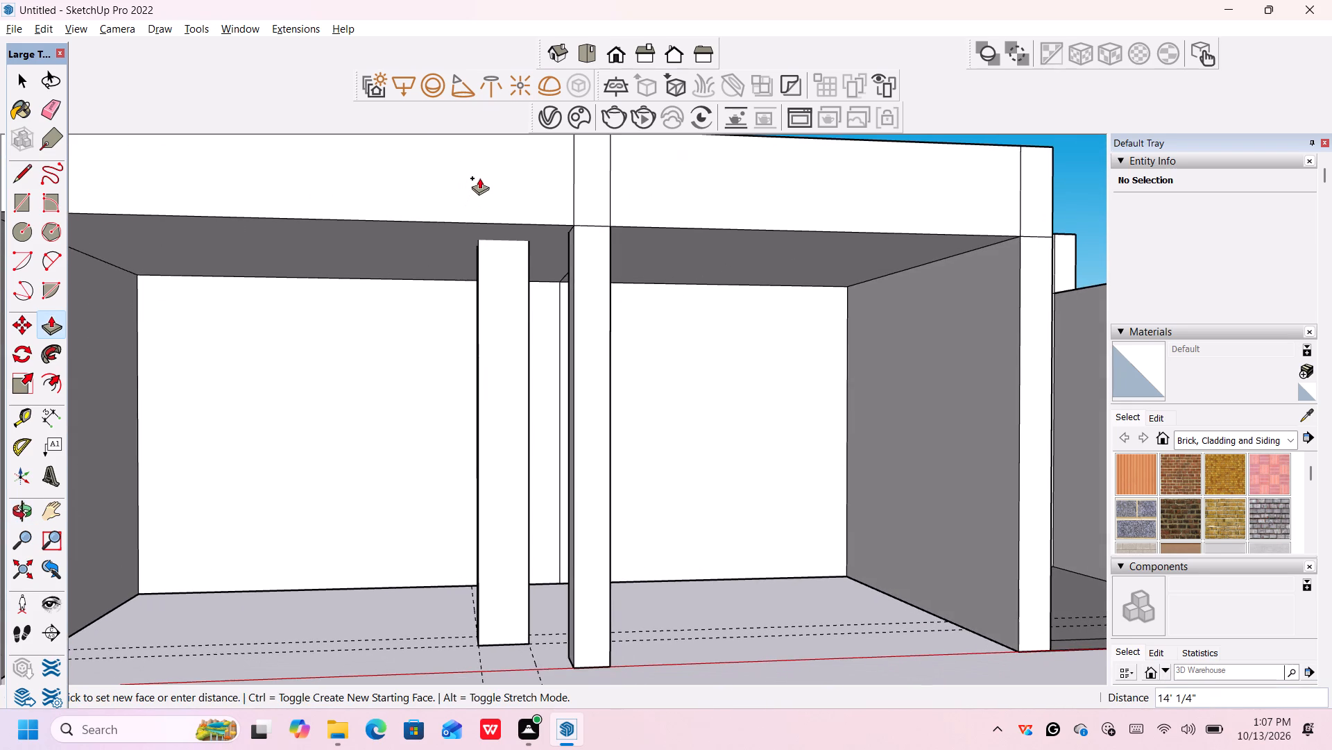
{"action": "scroll", "coordinate": [481, 191], "scroll_direction": "up", "scroll_amount": 3}
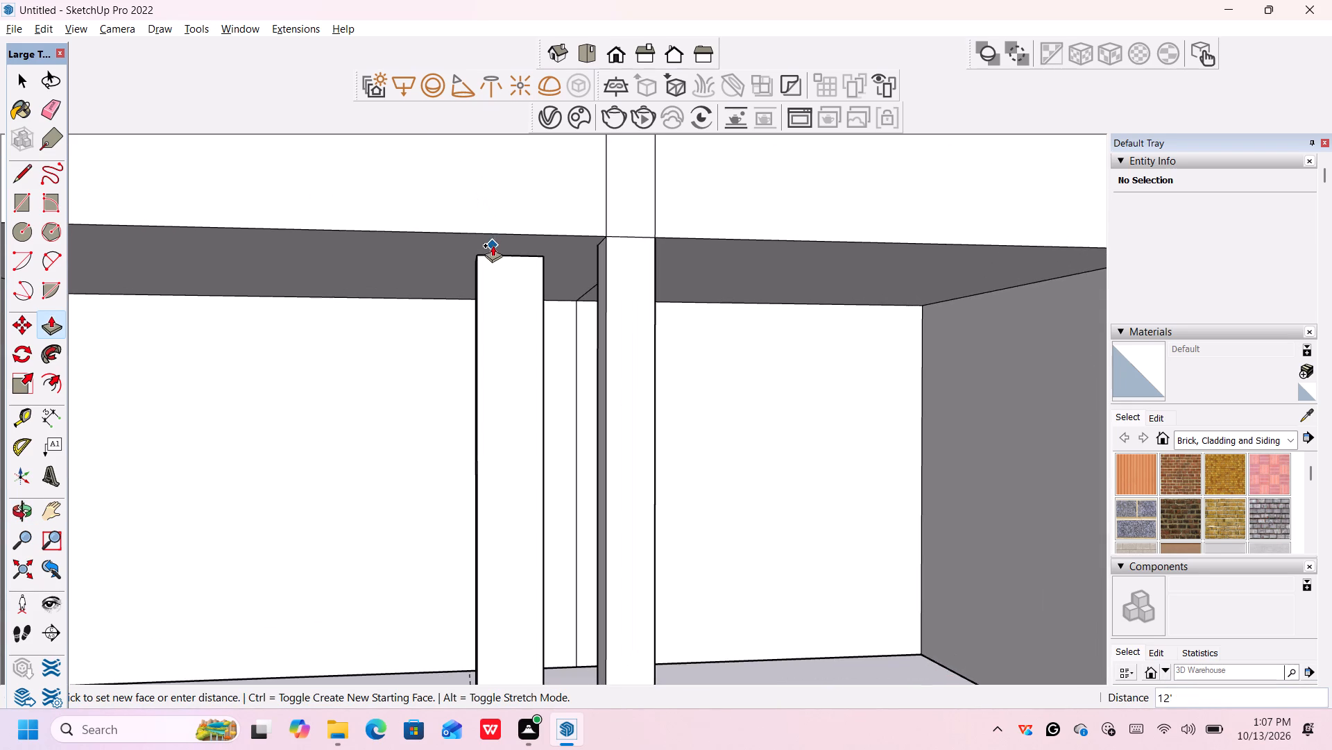
{"action": "scroll", "coordinate": [494, 248], "scroll_direction": "up", "scroll_amount": 5}
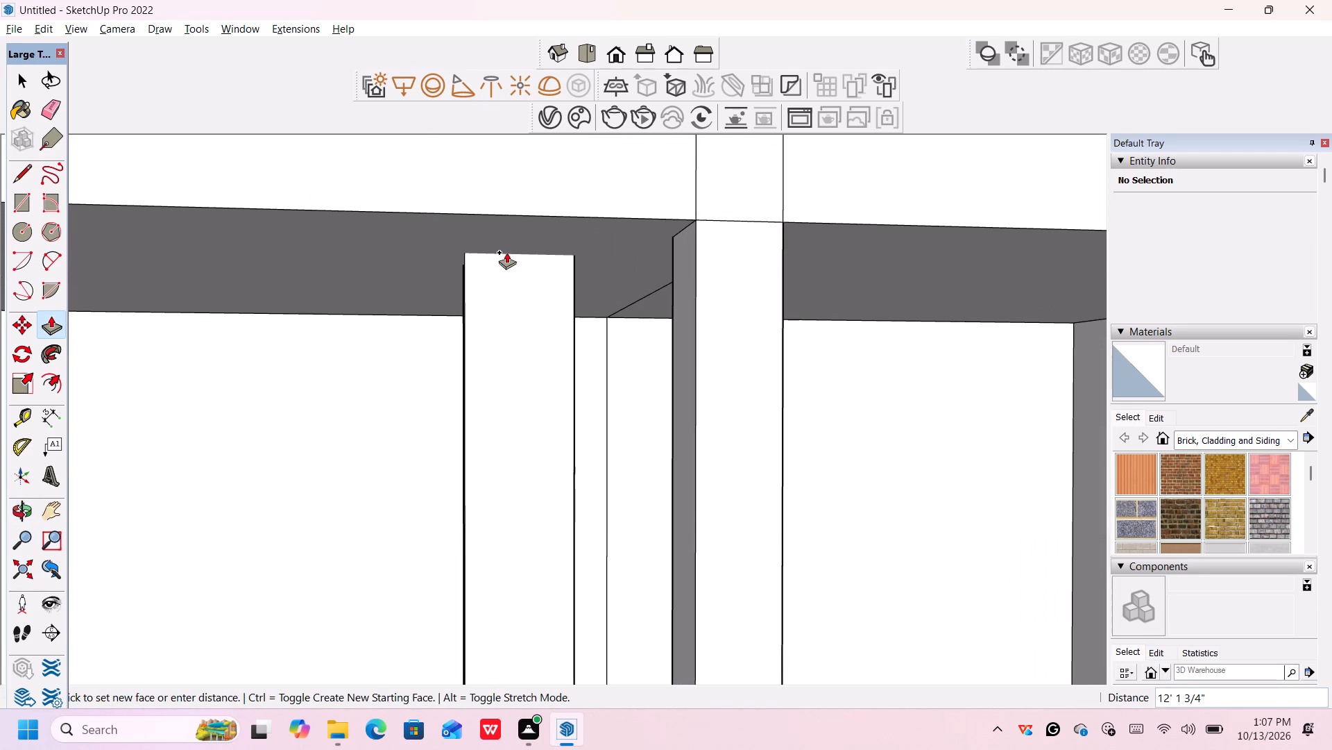
{"action": "type", "text": "12'"}
{"action": "key", "text": "Return"}
Examine the second column and its position in the recess from low and raised front views of the whole building.
{"action": "scroll", "coordinate": [506, 396], "scroll_direction": "down", "scroll_amount": 4}
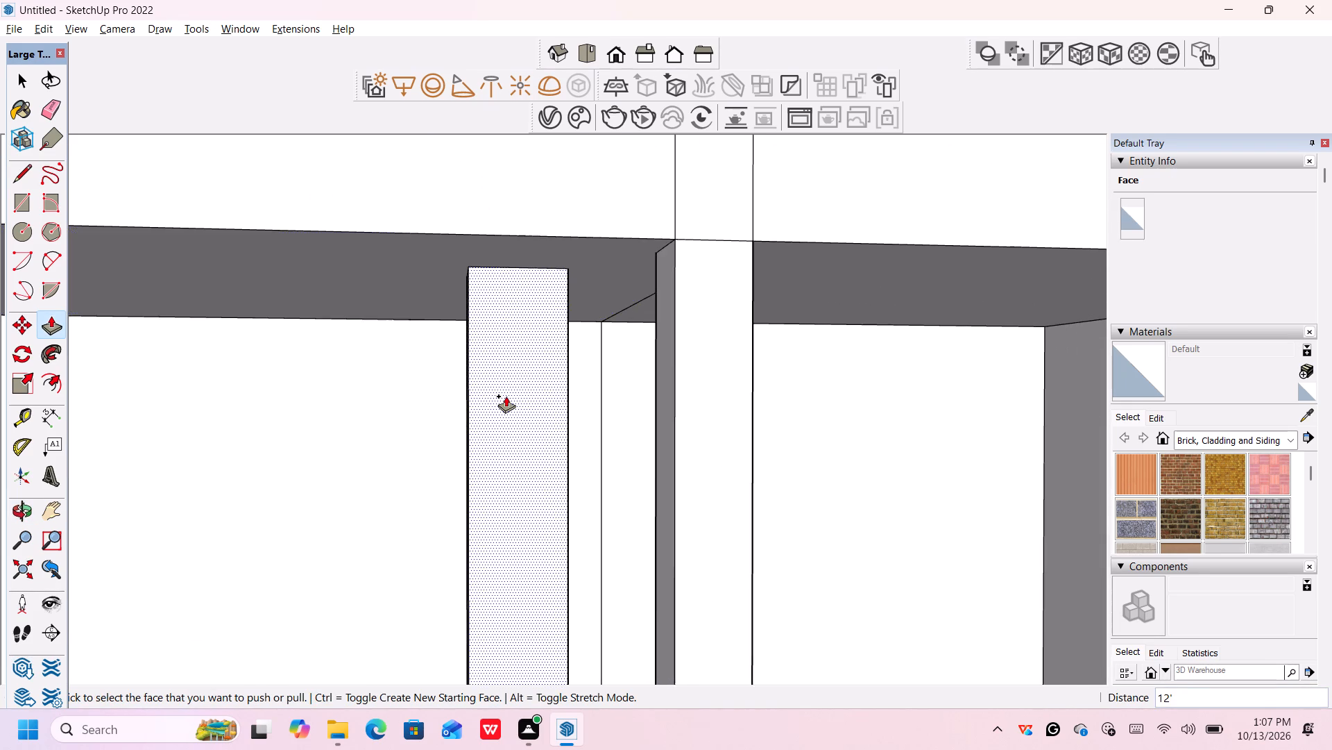
{"action": "scroll", "coordinate": [506, 396], "scroll_direction": "down", "scroll_amount": 3}
{"action": "scroll", "coordinate": [506, 395], "scroll_direction": "down", "scroll_amount": 20}
{"action": "scroll", "coordinate": [506, 395], "scroll_direction": "down", "scroll_amount": 11}
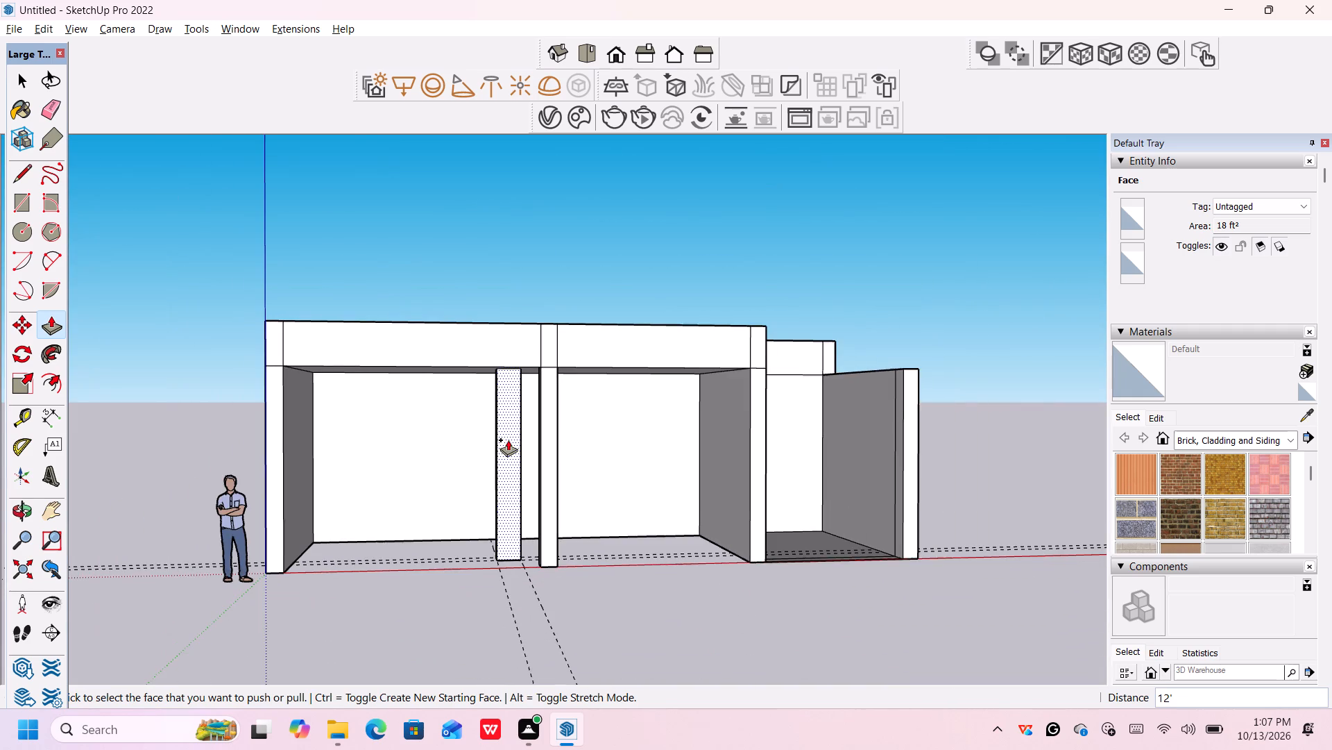
{"action": "middle_click_drag", "start_coordinate": [508, 441], "coordinate": [497, 569]}
{"action": "scroll", "coordinate": [422, 565], "scroll_direction": "down", "scroll_amount": 2}
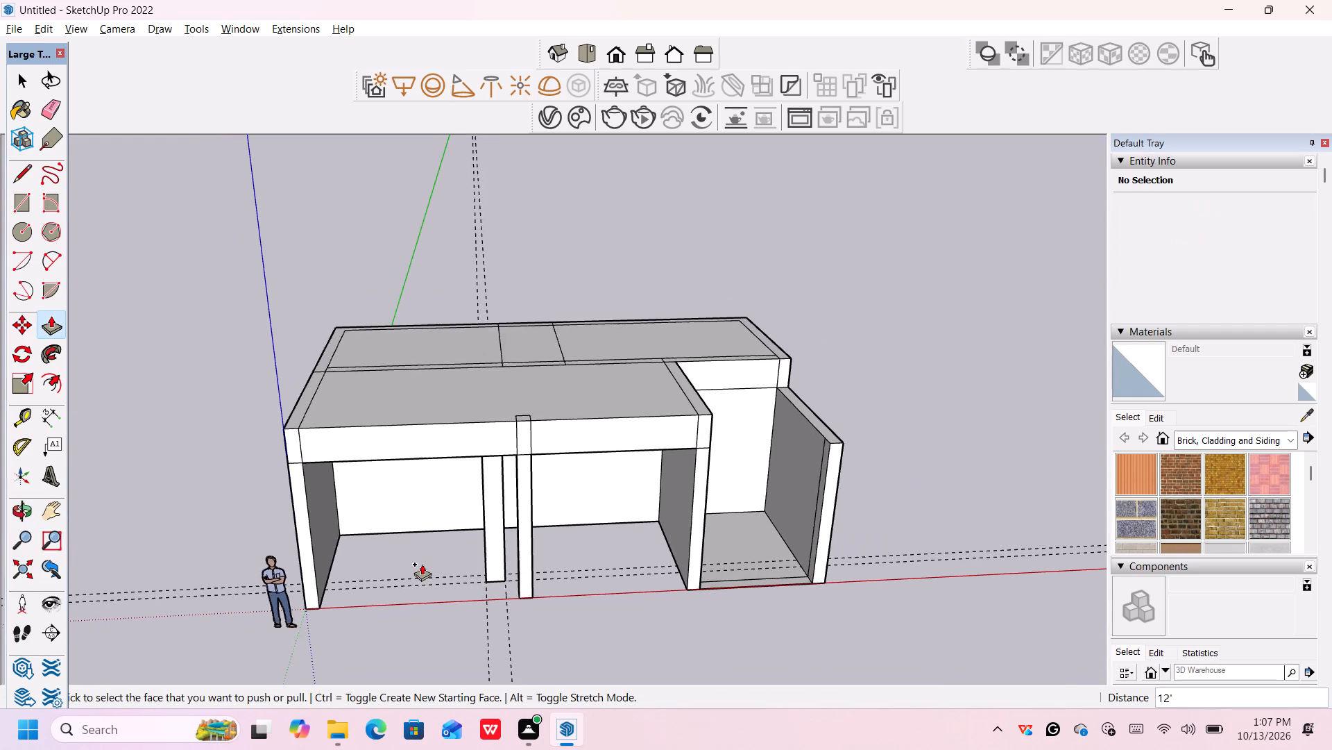
{"action": "scroll", "coordinate": [422, 564], "scroll_direction": "down", "scroll_amount": 1}
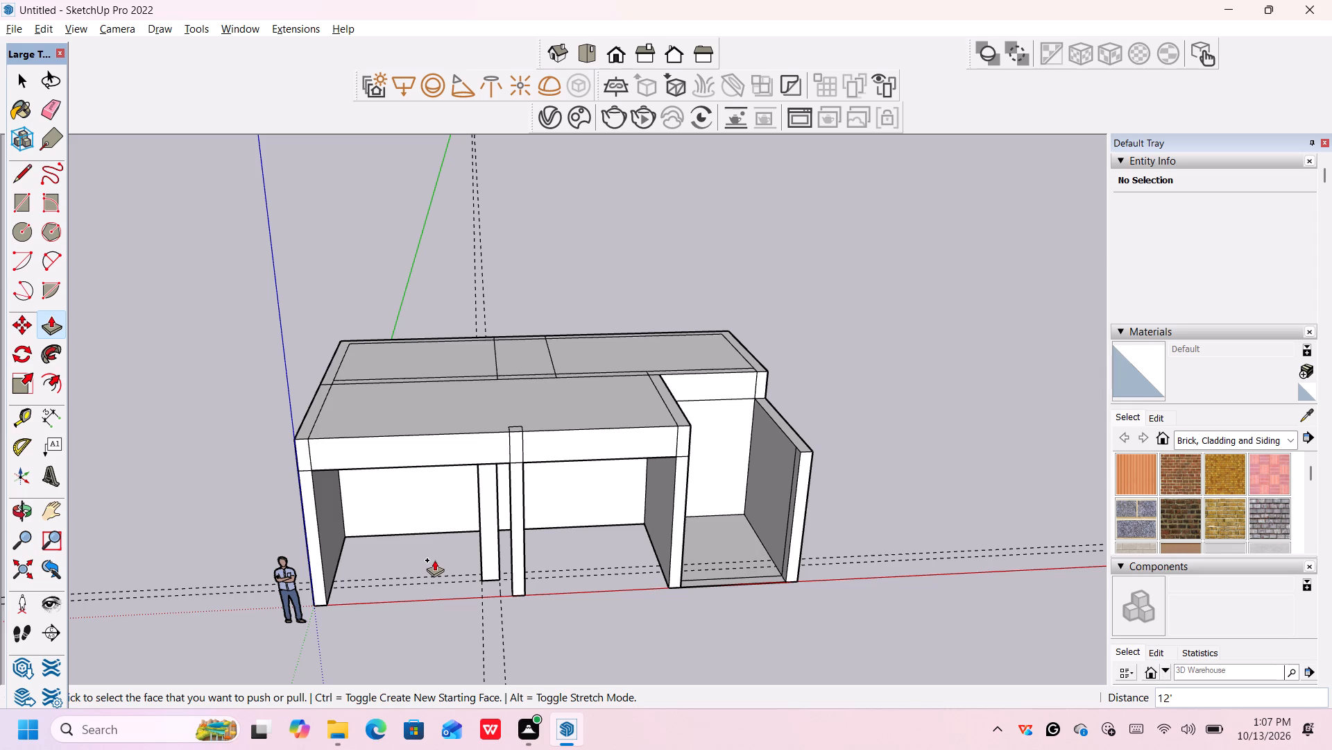
{"action": "scroll", "coordinate": [652, 617], "scroll_direction": "down", "scroll_amount": 4}
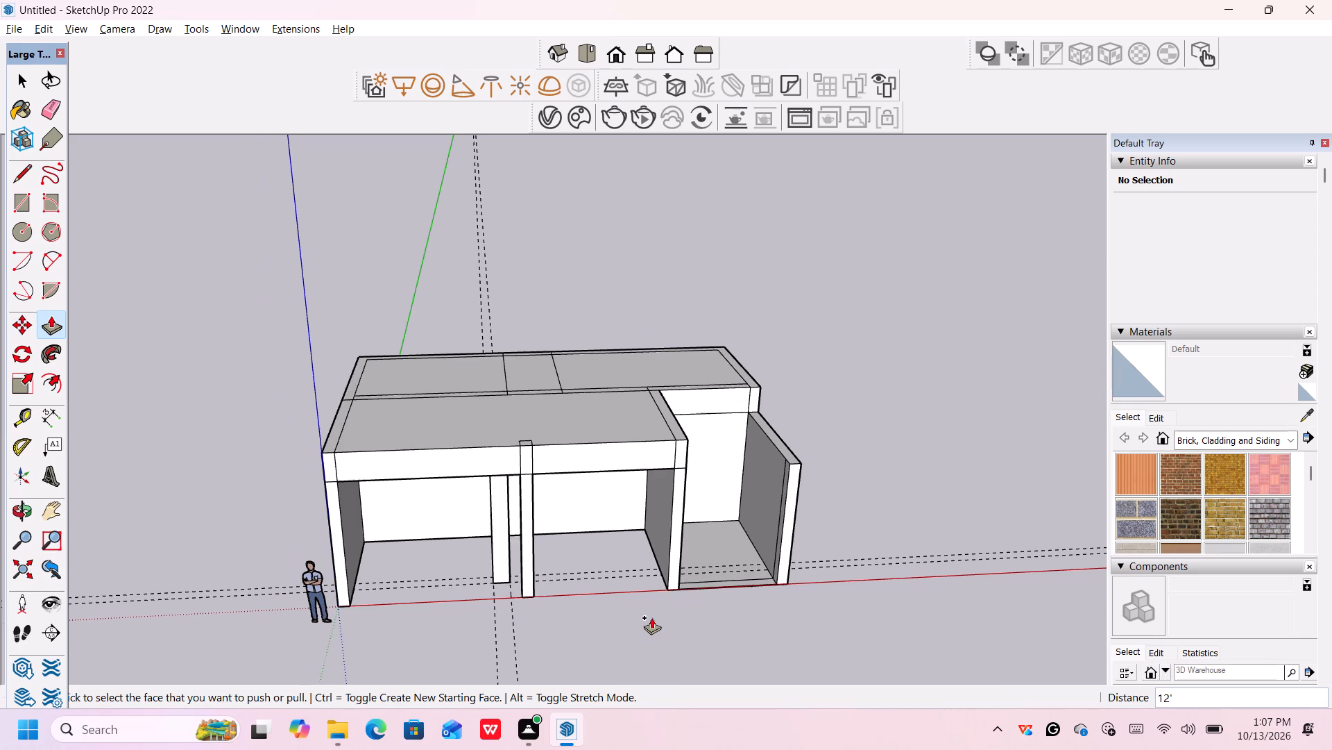
Delete the four construction guides that cross the recess floor around the second column.
{"action": "middle_click_drag", "start_coordinate": [650, 617], "coordinate": [620, 607]}
{"action": "scroll", "coordinate": [631, 613], "scroll_direction": "up", "scroll_amount": 3}
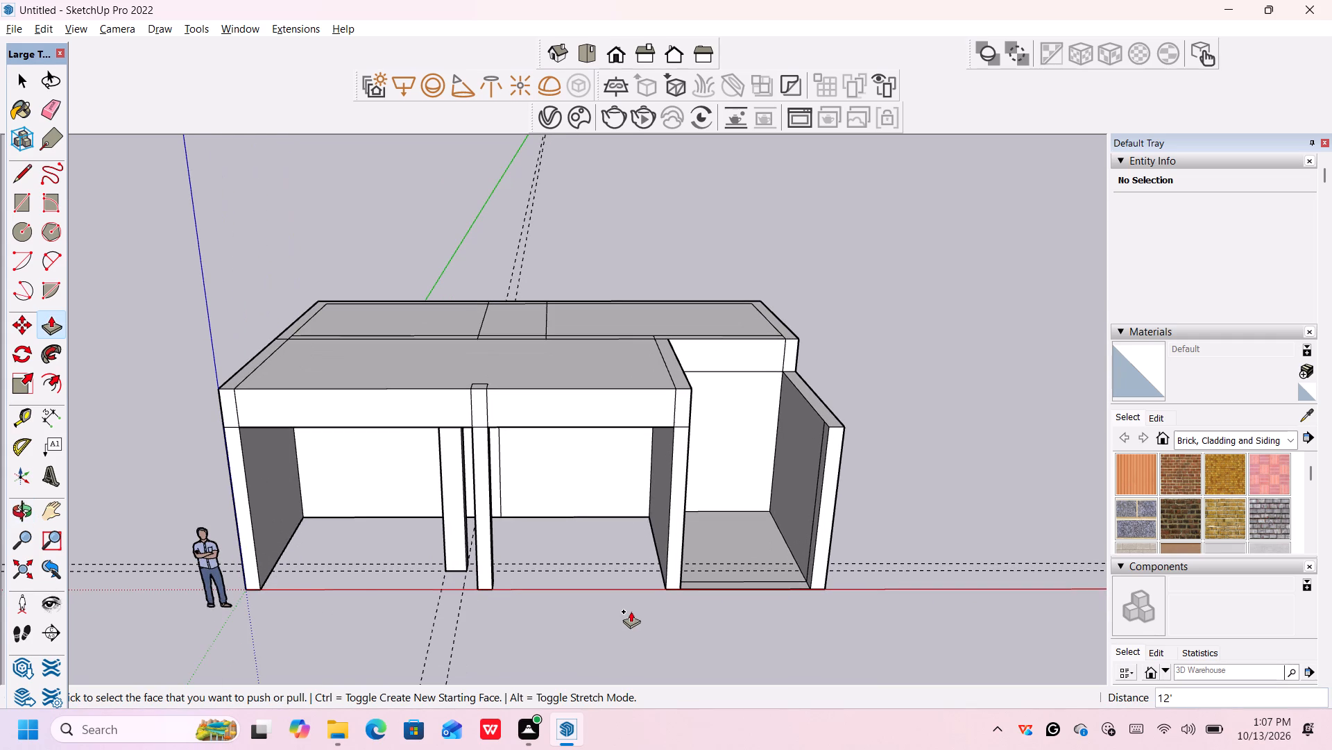
{"action": "key", "text": "space"}
{"action": "left_click_drag", "start_coordinate": [612, 551], "coordinate": [560, 594]}
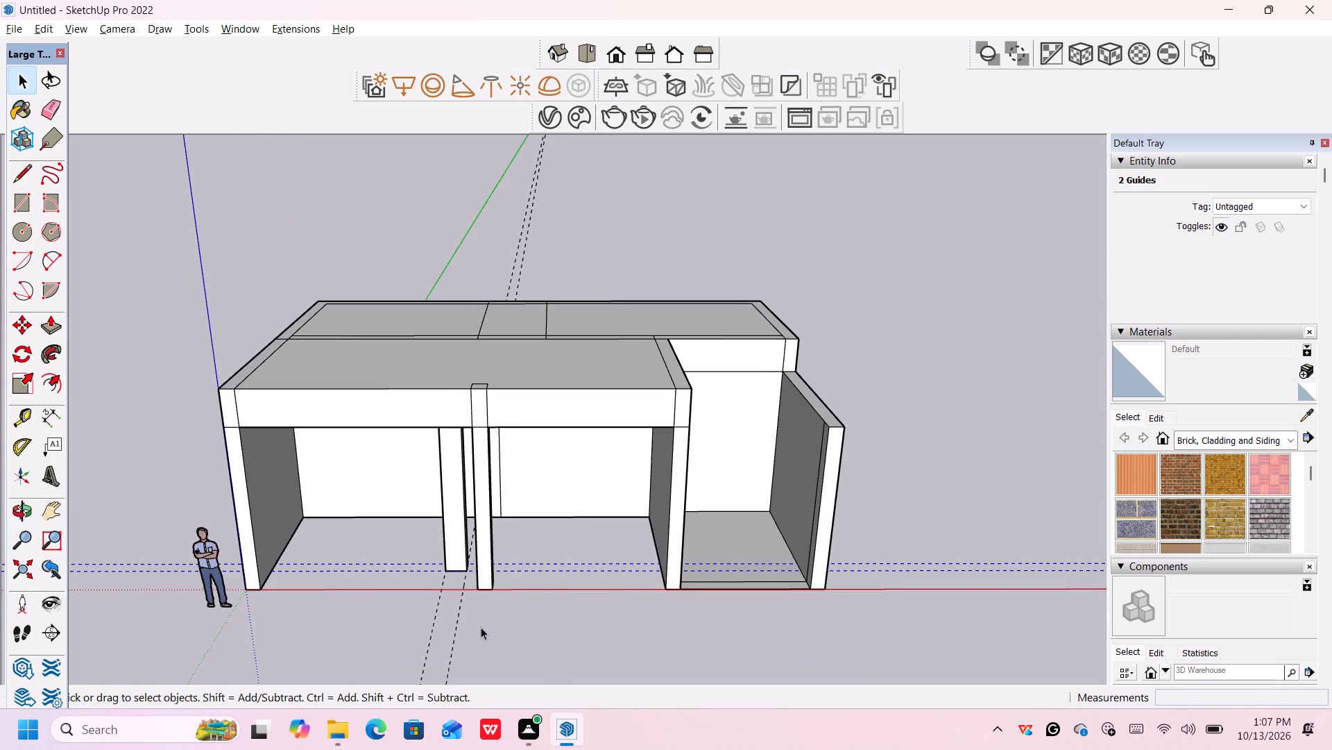
{"action": "key", "text": "Delete"}
{"action": "left_click_drag", "start_coordinate": [481, 627], "coordinate": [386, 626]}
{"action": "left_click_drag", "start_coordinate": [505, 617], "coordinate": [391, 678]}
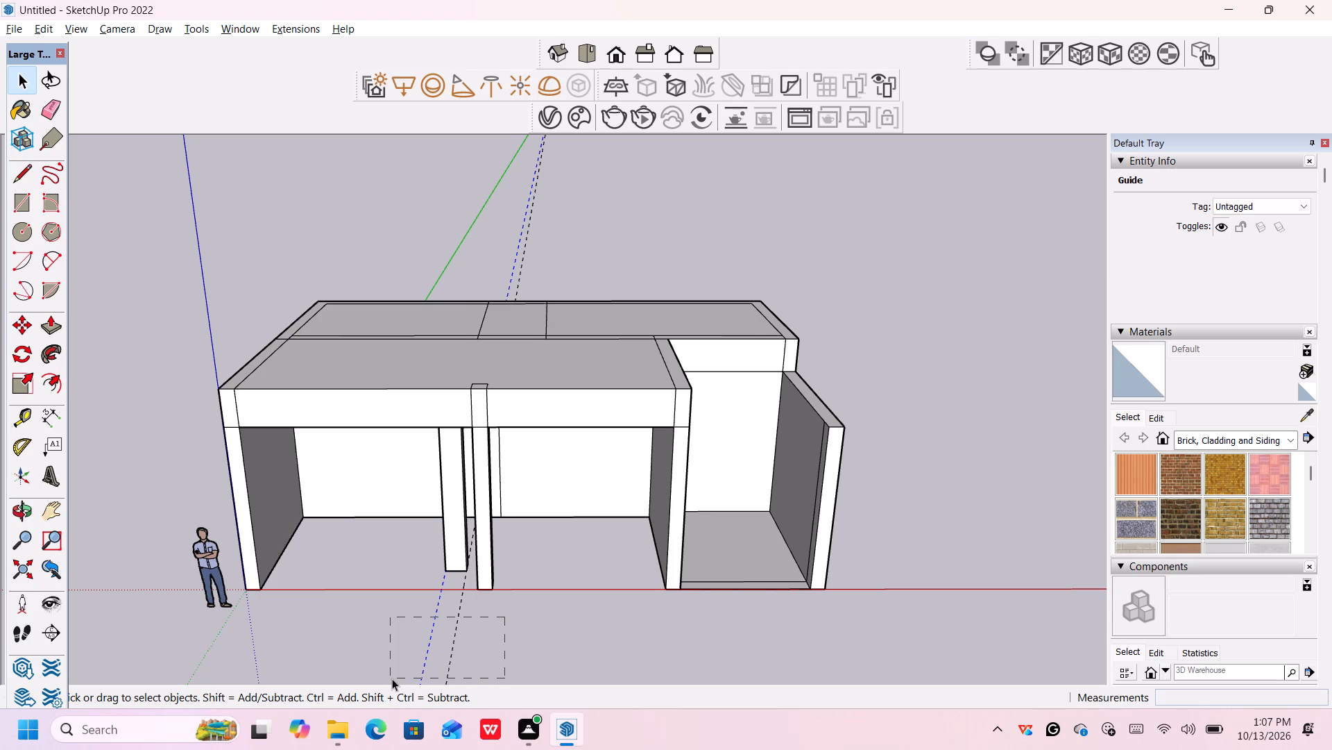
{"action": "key", "text": "Delete"}
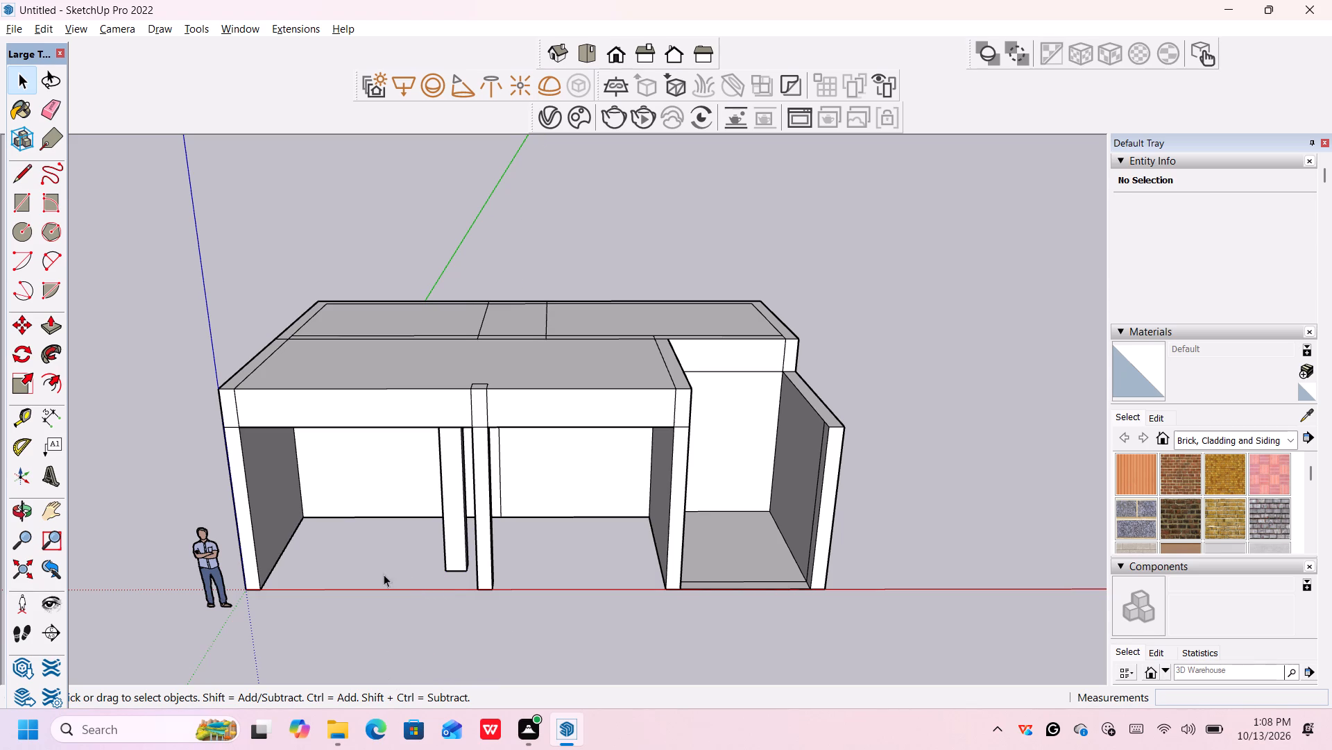
Add a vertical guide on the recess back wall, 1' in from the wall's left edge.
{"action": "middle_click_drag", "start_coordinate": [330, 556], "coordinate": [398, 510]}
{"action": "scroll", "coordinate": [398, 510], "scroll_direction": "up", "scroll_amount": 1}
{"action": "scroll", "coordinate": [307, 443], "scroll_direction": "up", "scroll_amount": 5}
{"action": "middle_click_drag", "start_coordinate": [305, 472], "coordinate": [284, 419]}
{"action": "scroll", "coordinate": [284, 419], "scroll_direction": "up", "scroll_amount": 2}
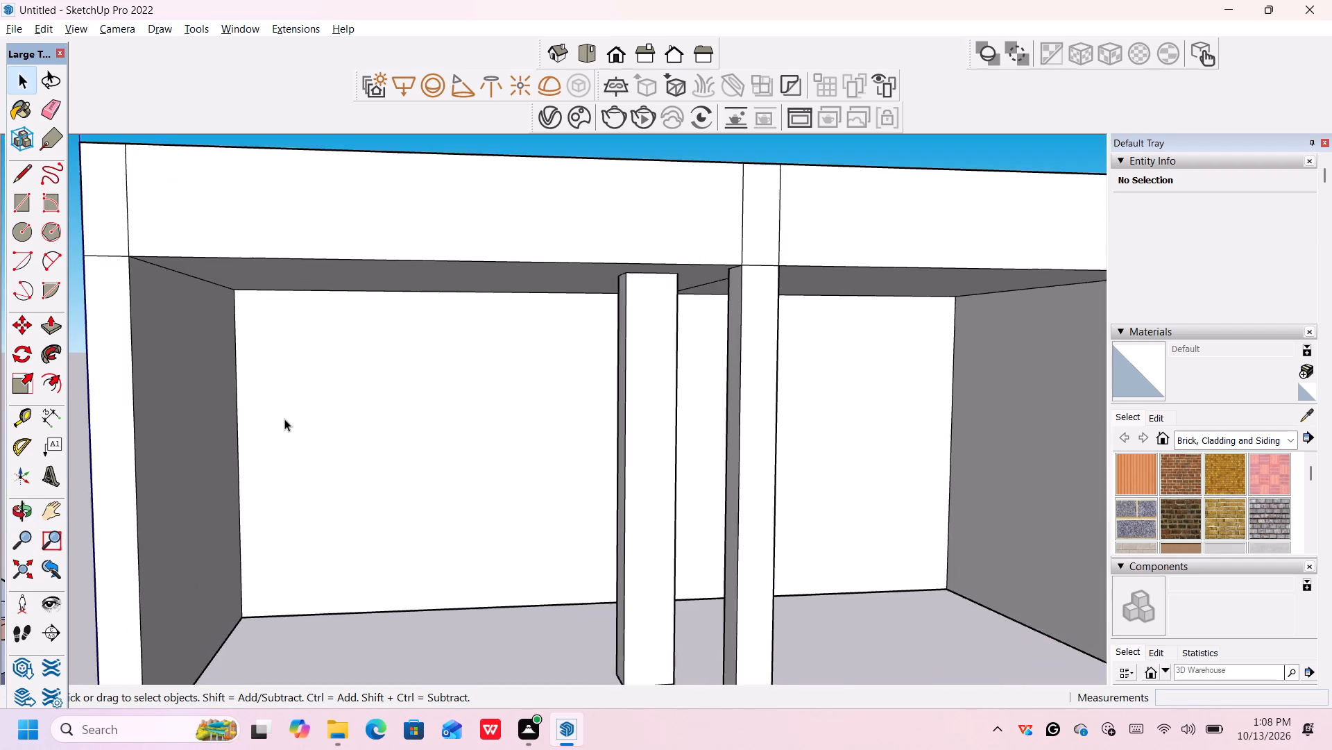
{"action": "scroll", "coordinate": [284, 419], "scroll_direction": "up", "scroll_amount": 1}
{"action": "middle_click_drag", "start_coordinate": [357, 418], "coordinate": [354, 417]}
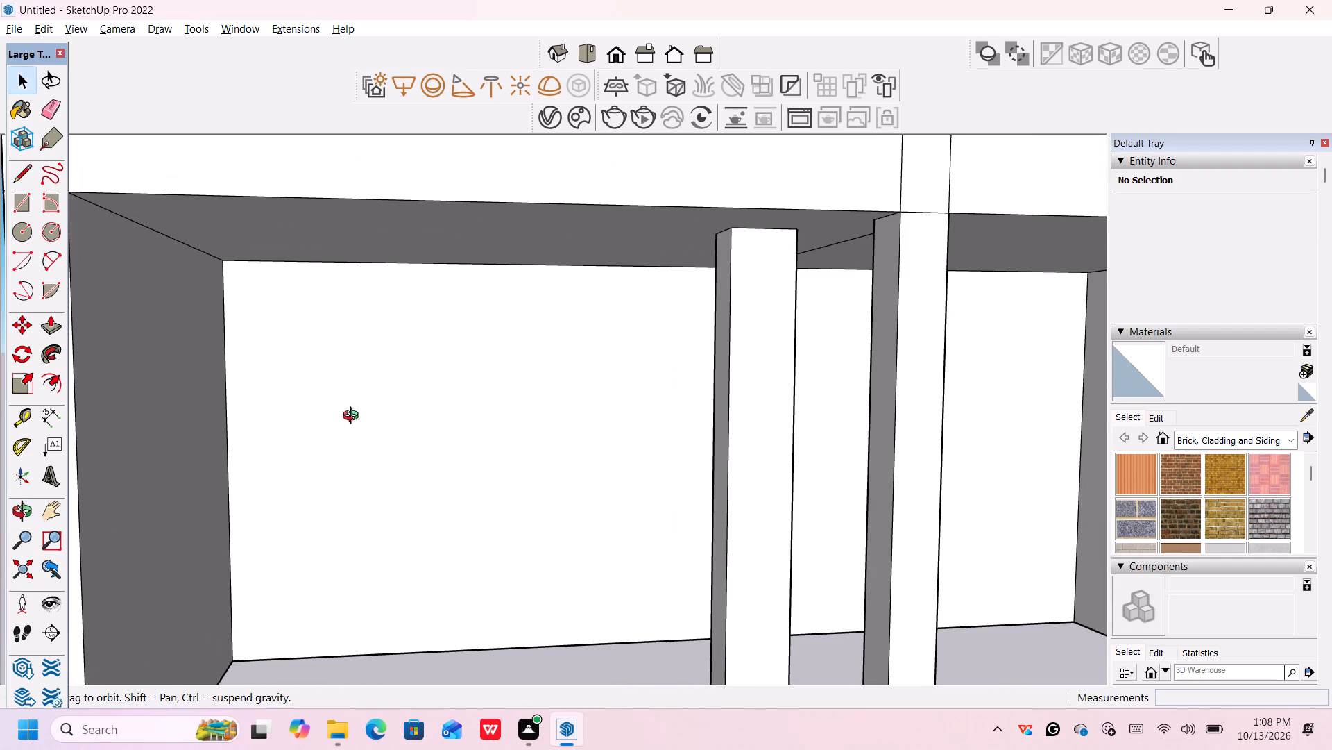
{"action": "middle_click_drag", "start_coordinate": [354, 417], "coordinate": [386, 417]}
{"action": "scroll", "coordinate": [368, 415], "scroll_direction": "up", "scroll_amount": 2}
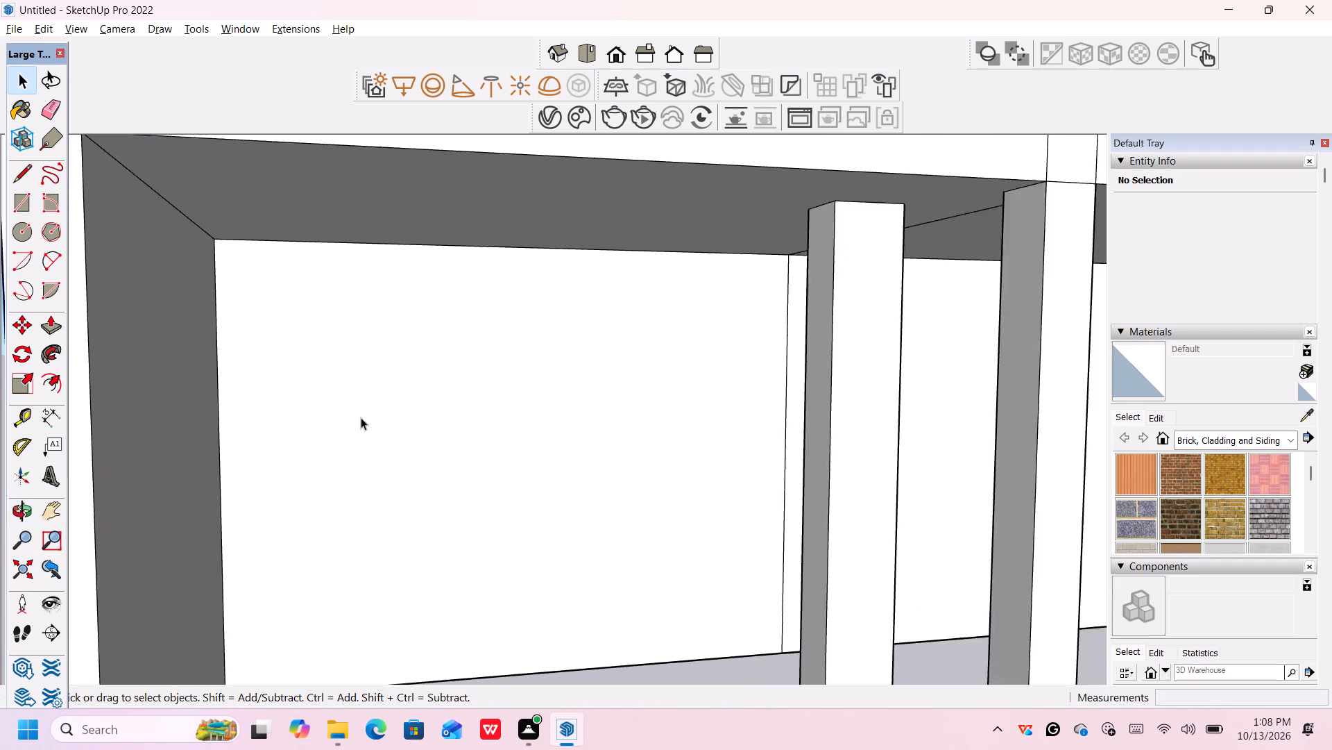
{"action": "scroll", "coordinate": [361, 417], "scroll_direction": "up", "scroll_amount": 2}
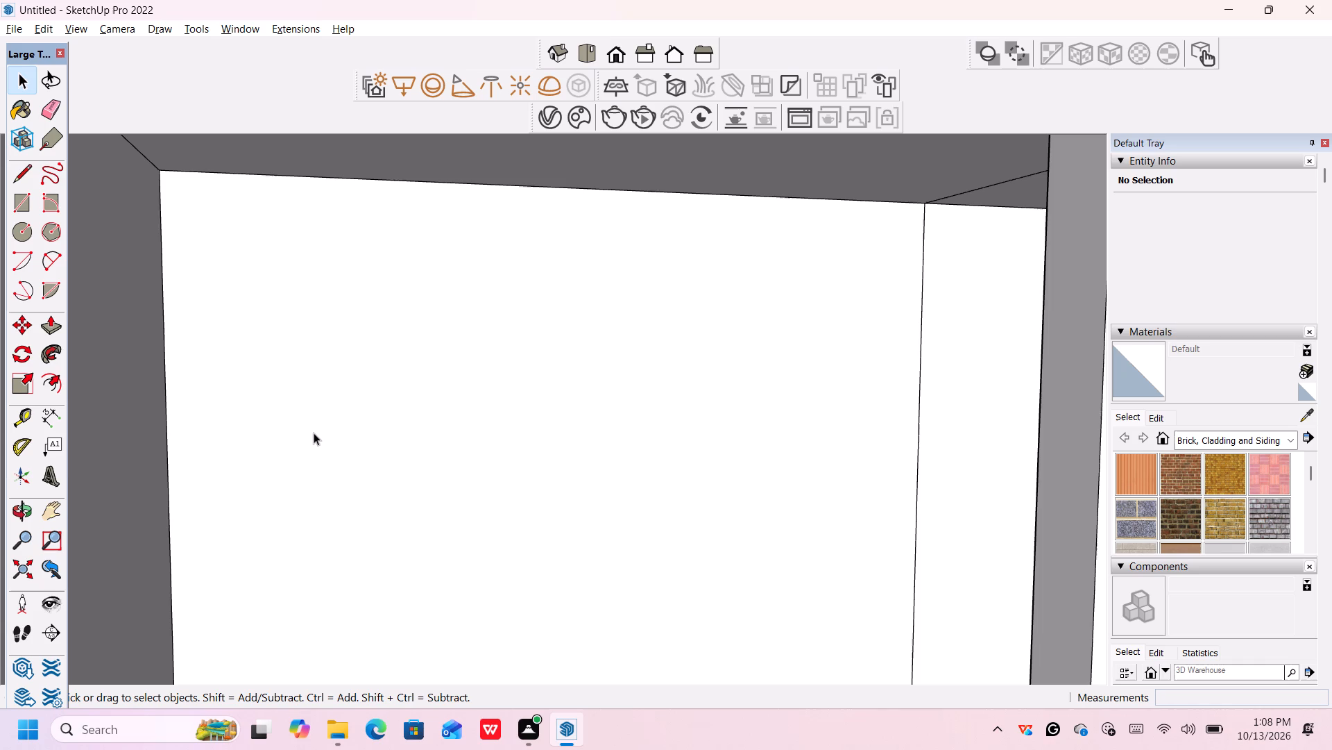
{"action": "scroll", "coordinate": [314, 433], "scroll_direction": "down", "scroll_amount": 2}
{"action": "scroll", "coordinate": [314, 433], "scroll_direction": "up", "scroll_amount": 2}
{"action": "middle_click_drag", "start_coordinate": [464, 479], "coordinate": [459, 479]}
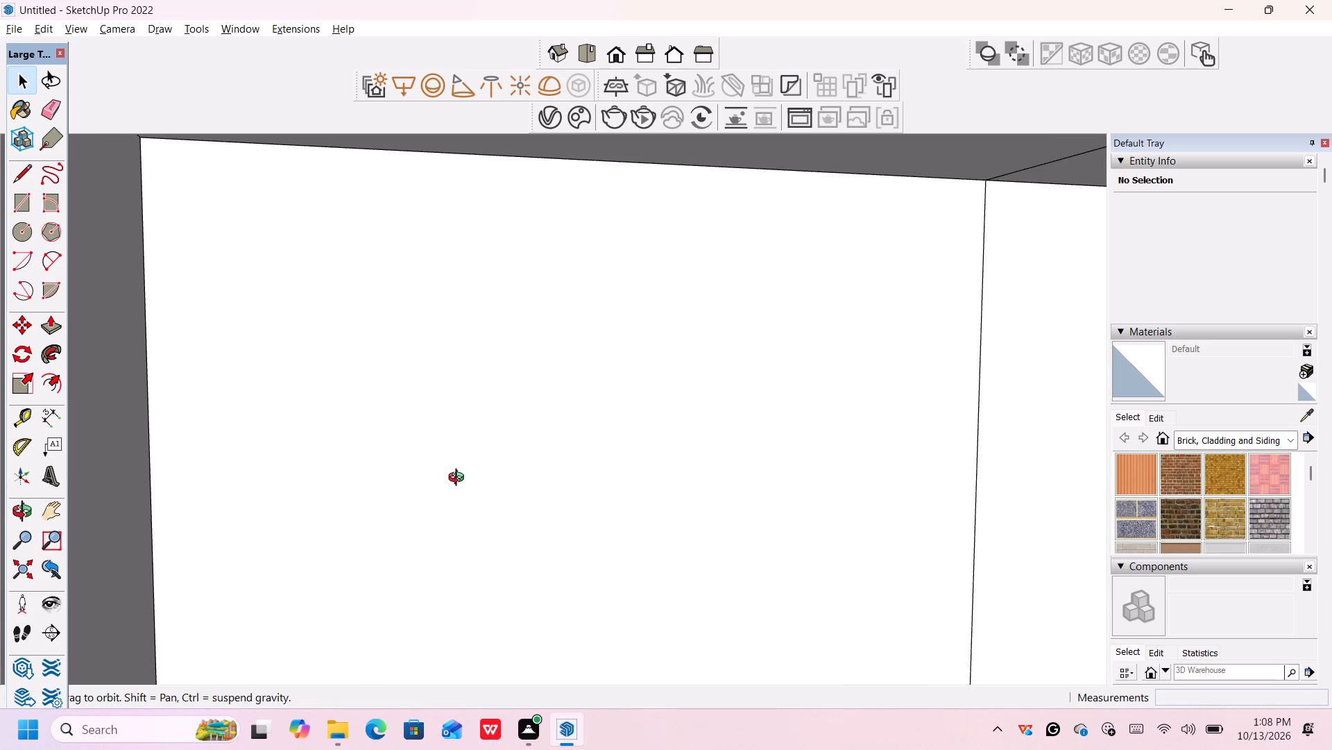
{"action": "middle_click_drag", "start_coordinate": [459, 479], "coordinate": [429, 473]}
{"action": "scroll", "coordinate": [429, 472], "scroll_direction": "down", "scroll_amount": 3}
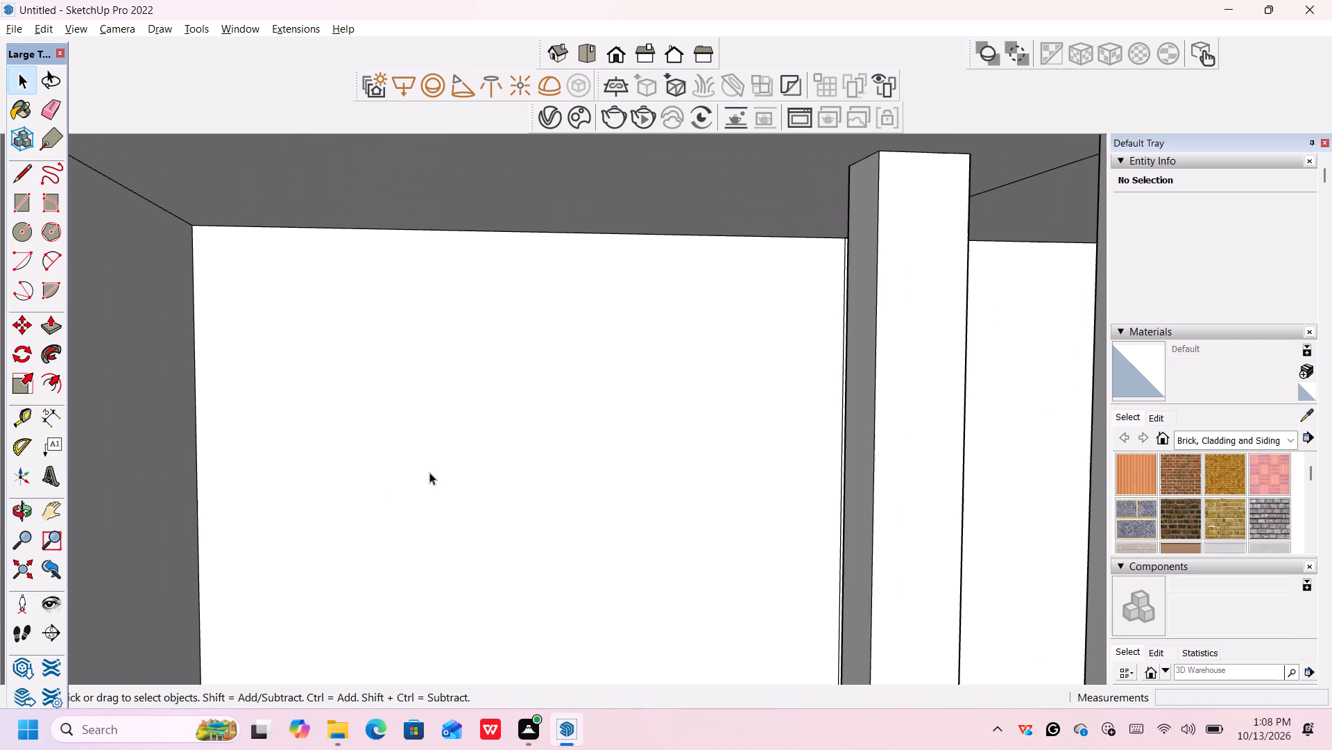
{"action": "middle_click", "coordinate": [429, 472]}
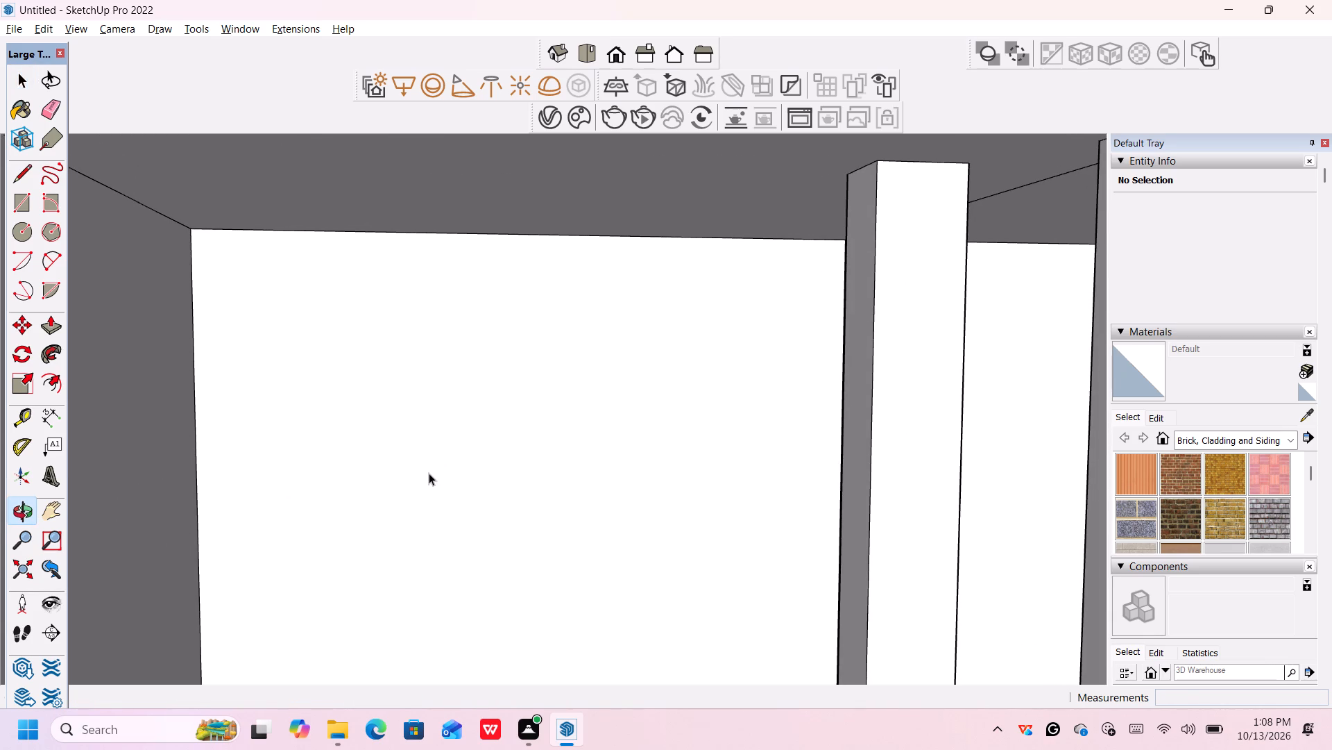
{"action": "key", "text": "t"}
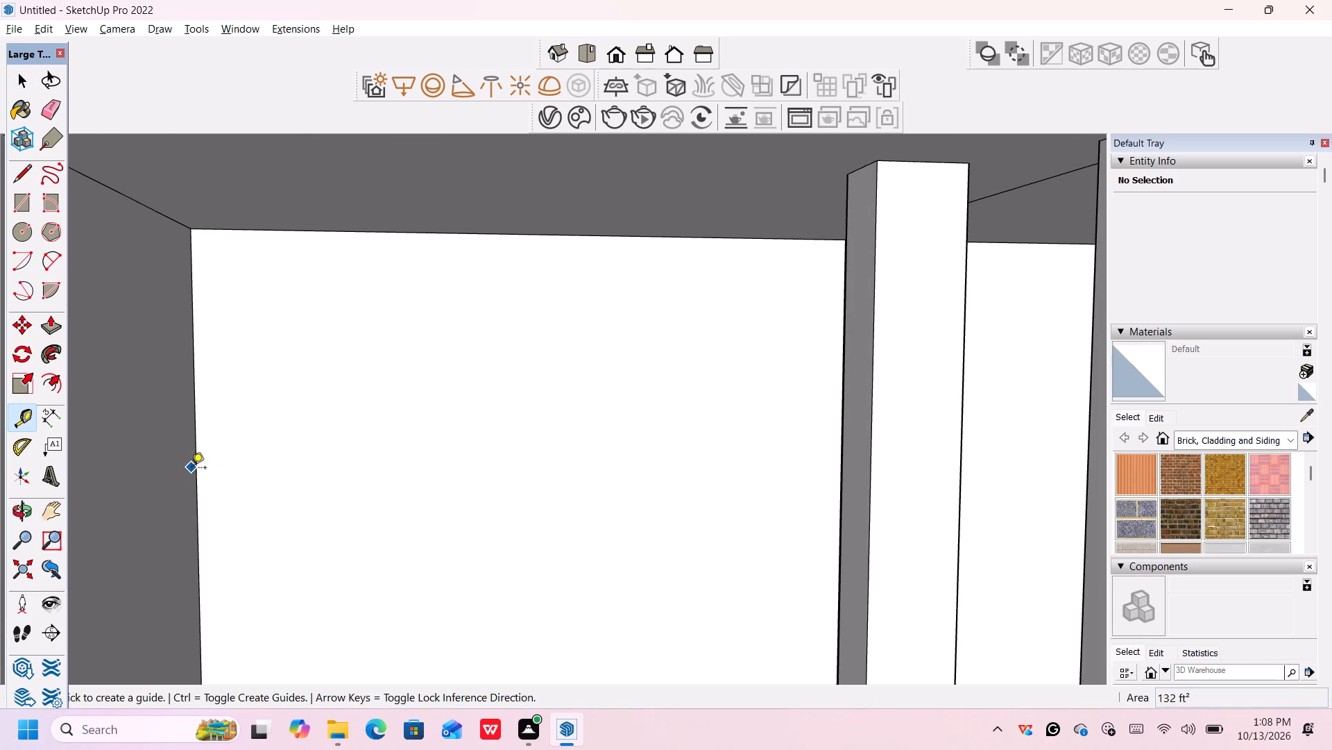
{"action": "left_click", "coordinate": [193, 471]}
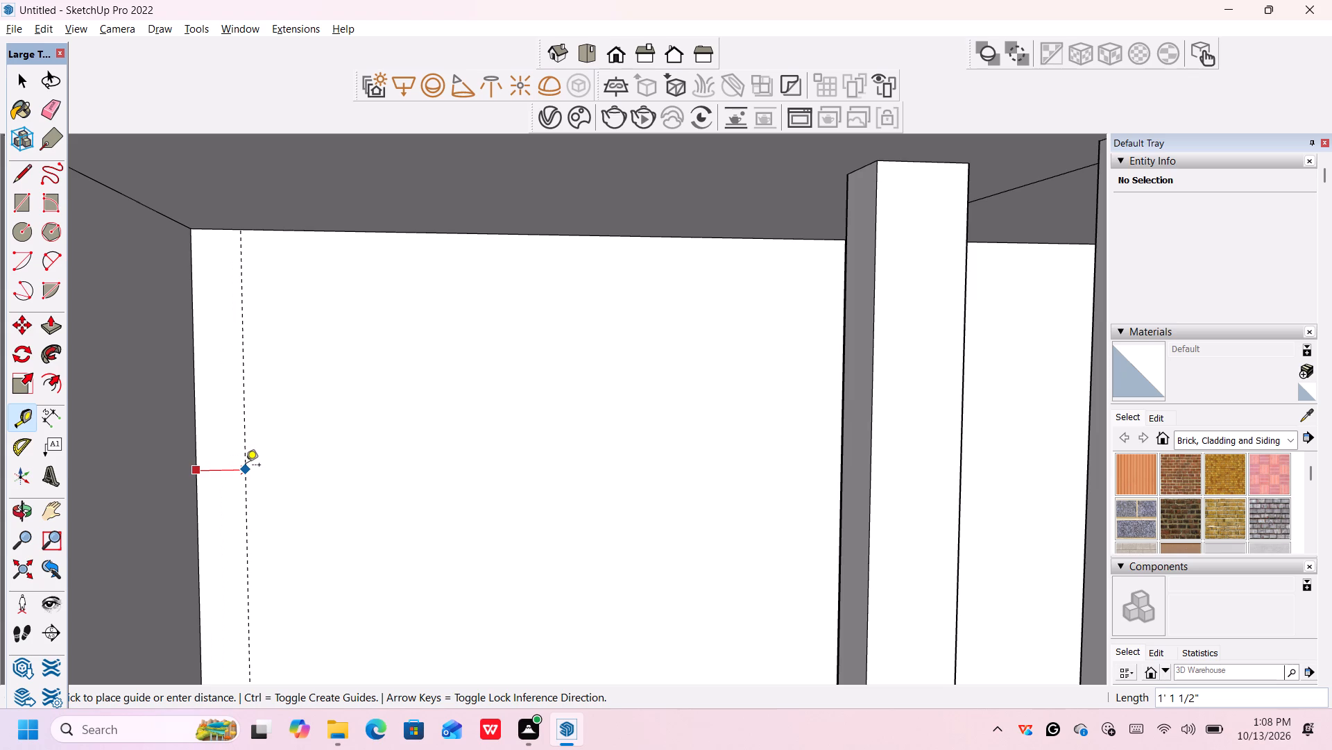
{"action": "scroll", "coordinate": [246, 466], "scroll_direction": "down", "scroll_amount": 6}
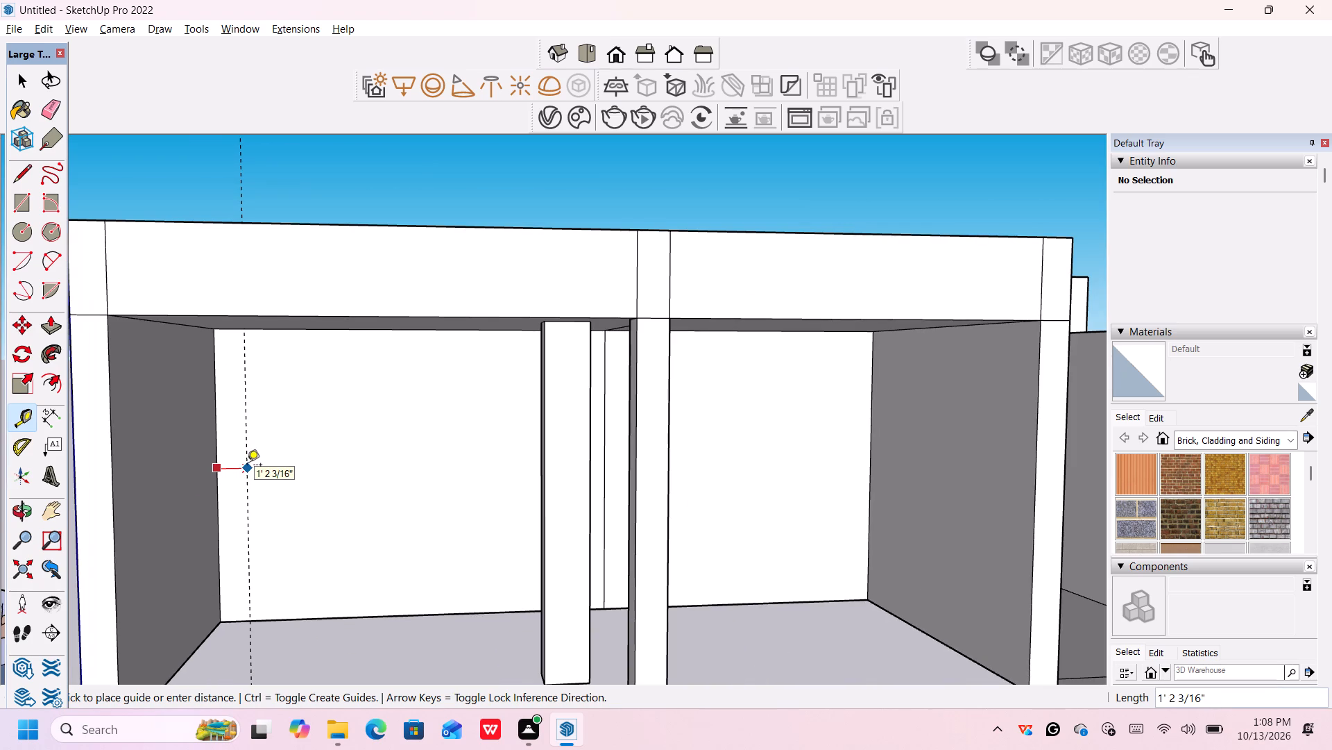
{"action": "type", "text": "1'"}
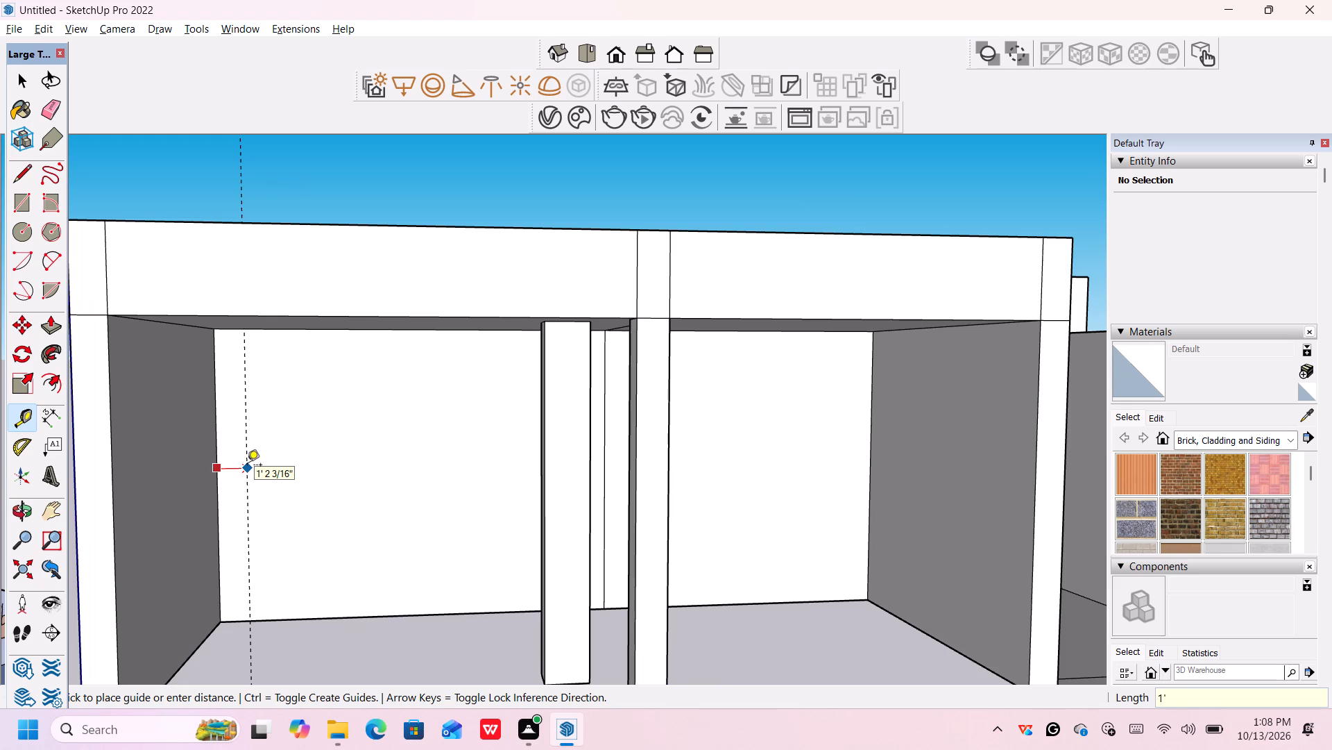
{"action": "key", "text": "Return"}
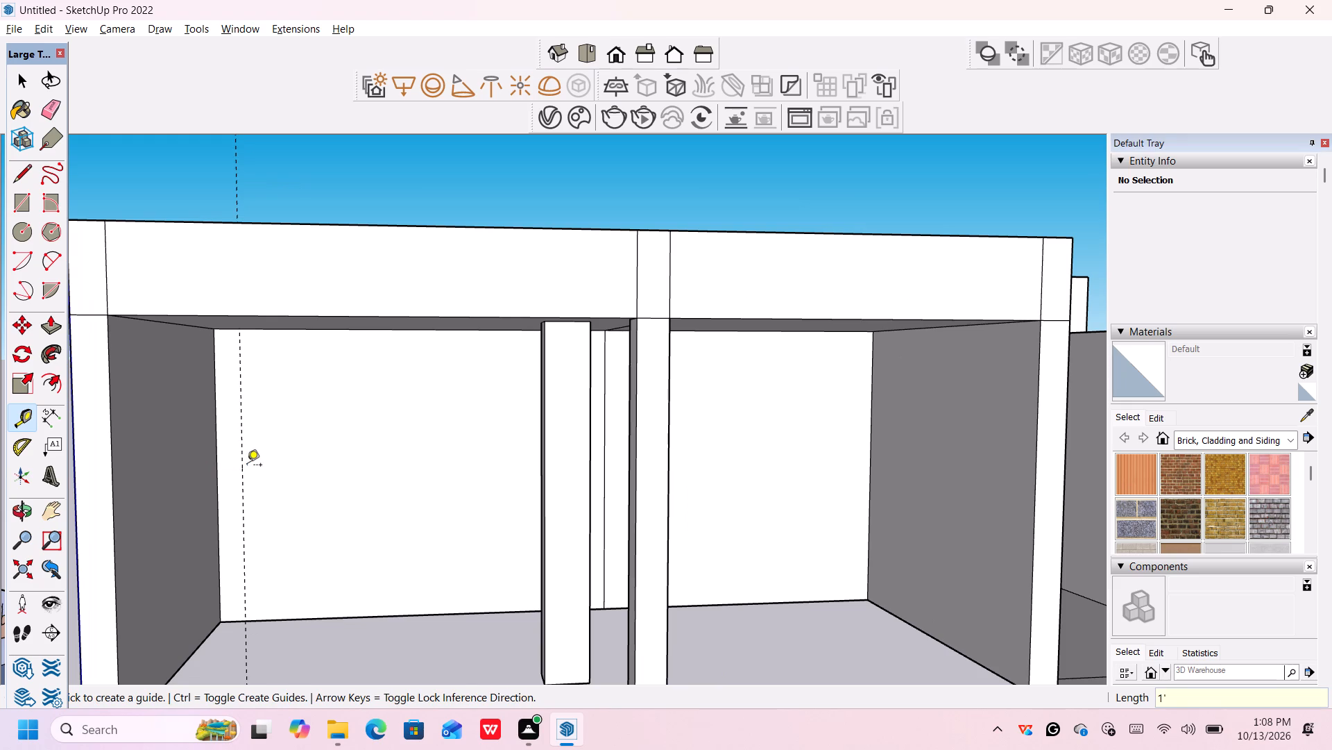
Add another vertical guide on the back wall, 2' further from the left edge than the first one.
{"action": "left_click", "coordinate": [245, 450]}
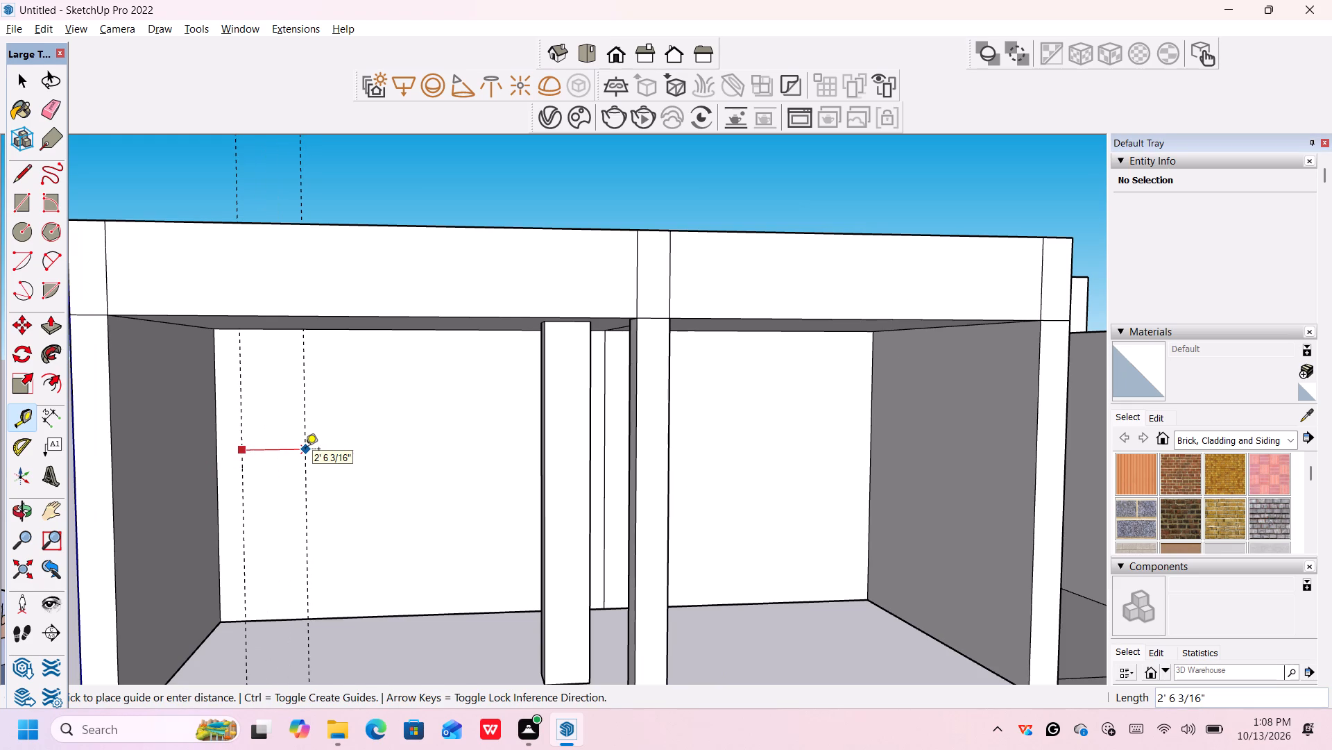
{"action": "type", "text": "2'"}
{"action": "key", "text": "Return"}
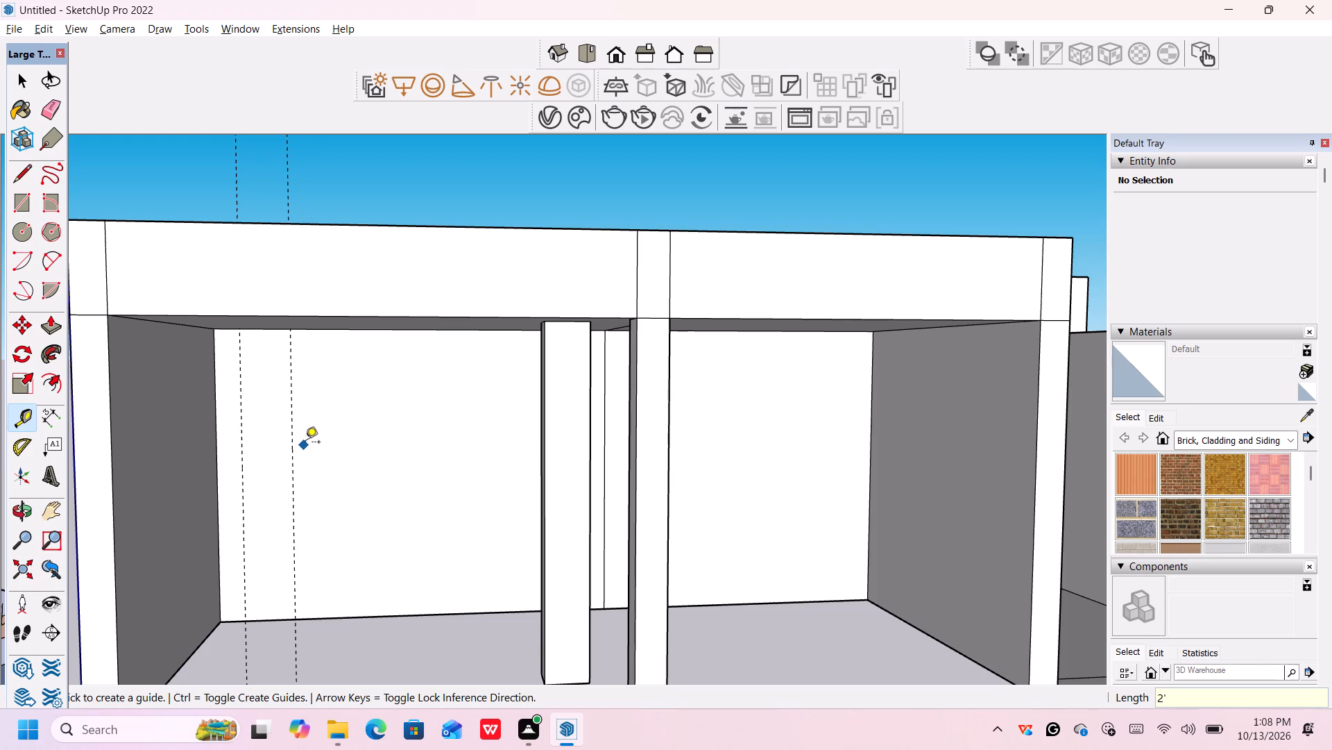
Add horizontal guides on the recess back wall, one 1' below the ceiling edge and another 2' below that guide.
{"action": "scroll", "coordinate": [307, 443], "scroll_direction": "up", "scroll_amount": 3}
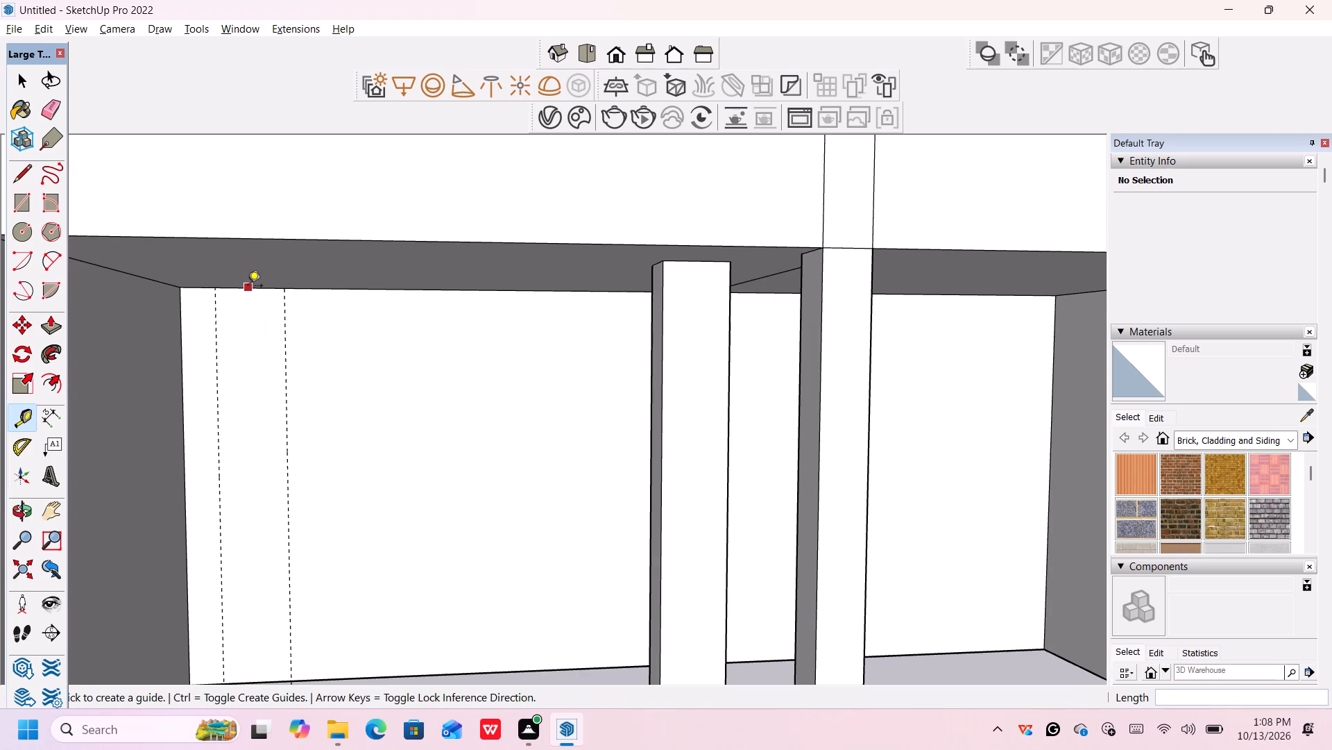
{"action": "left_click", "coordinate": [248, 287]}
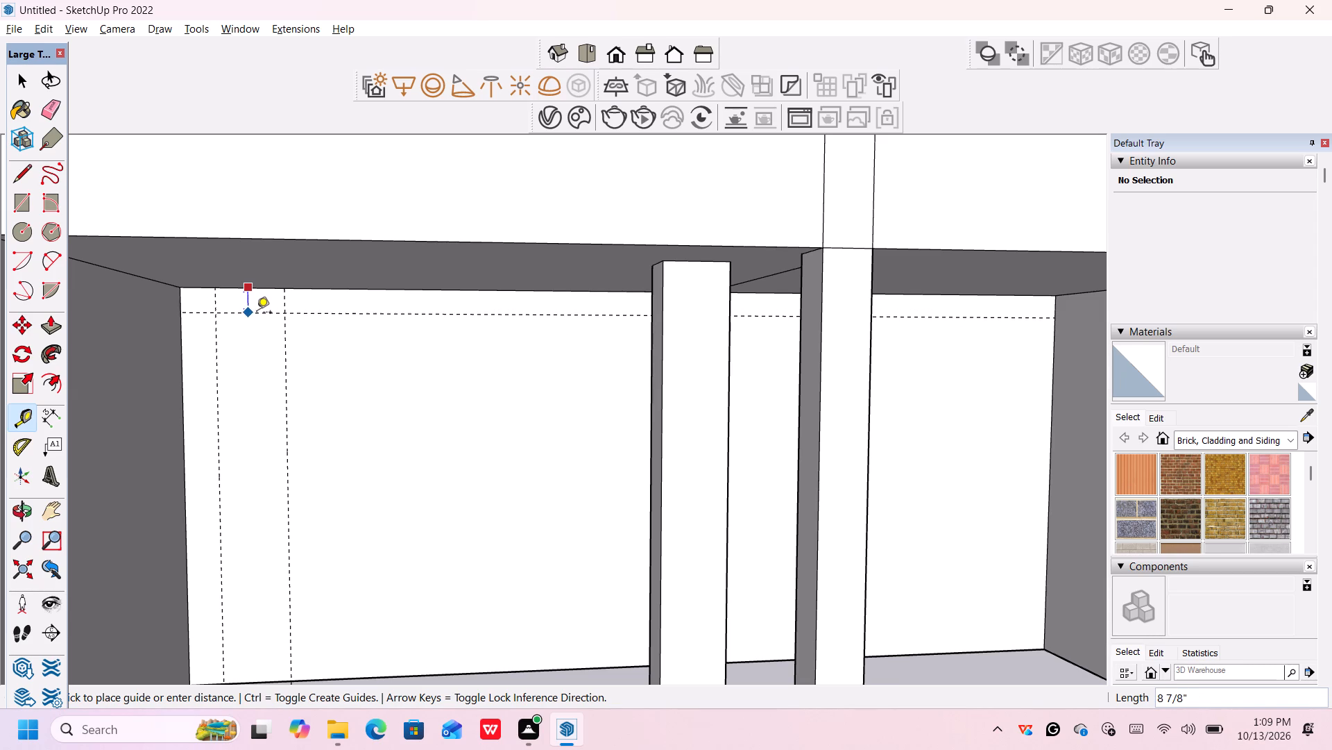
{"action": "type", "text": "1'"}
{"action": "key", "text": "Return"}
{"action": "scroll", "coordinate": [273, 417], "scroll_direction": "down", "scroll_amount": 5}
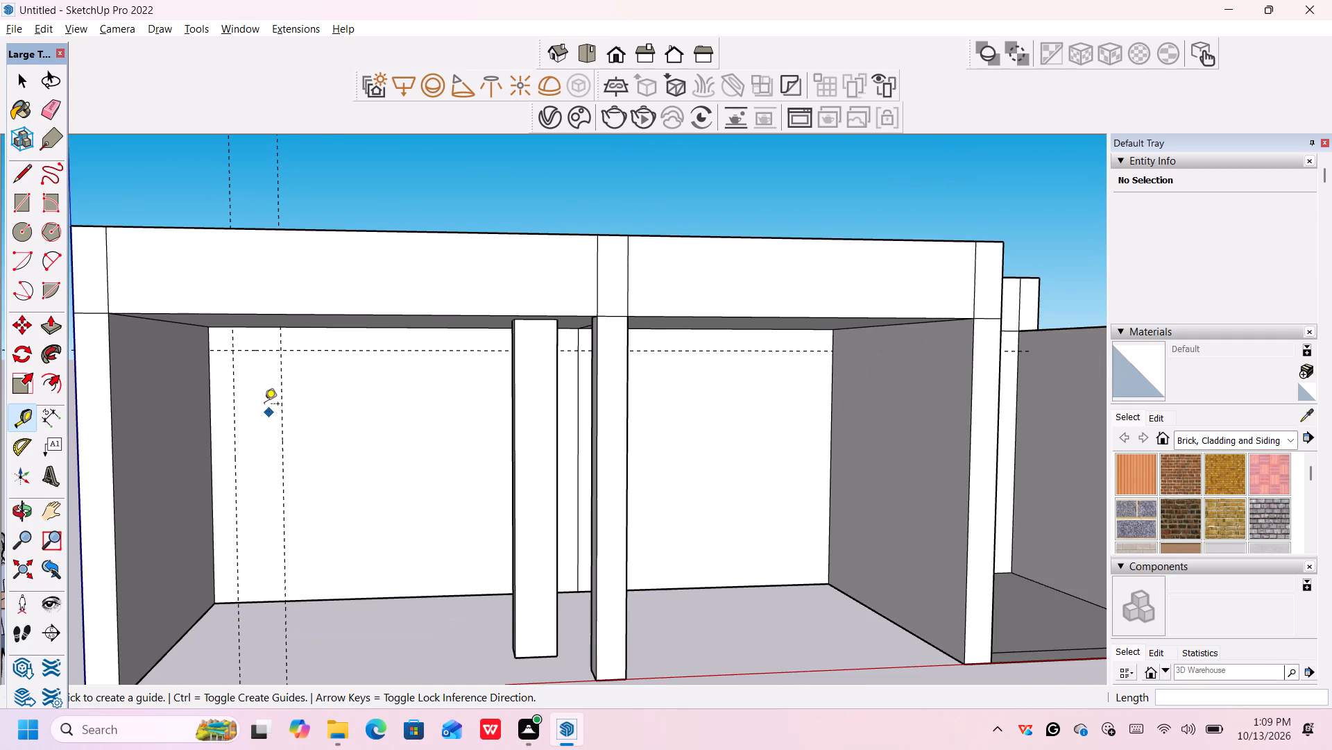
{"action": "left_click", "coordinate": [261, 350]}
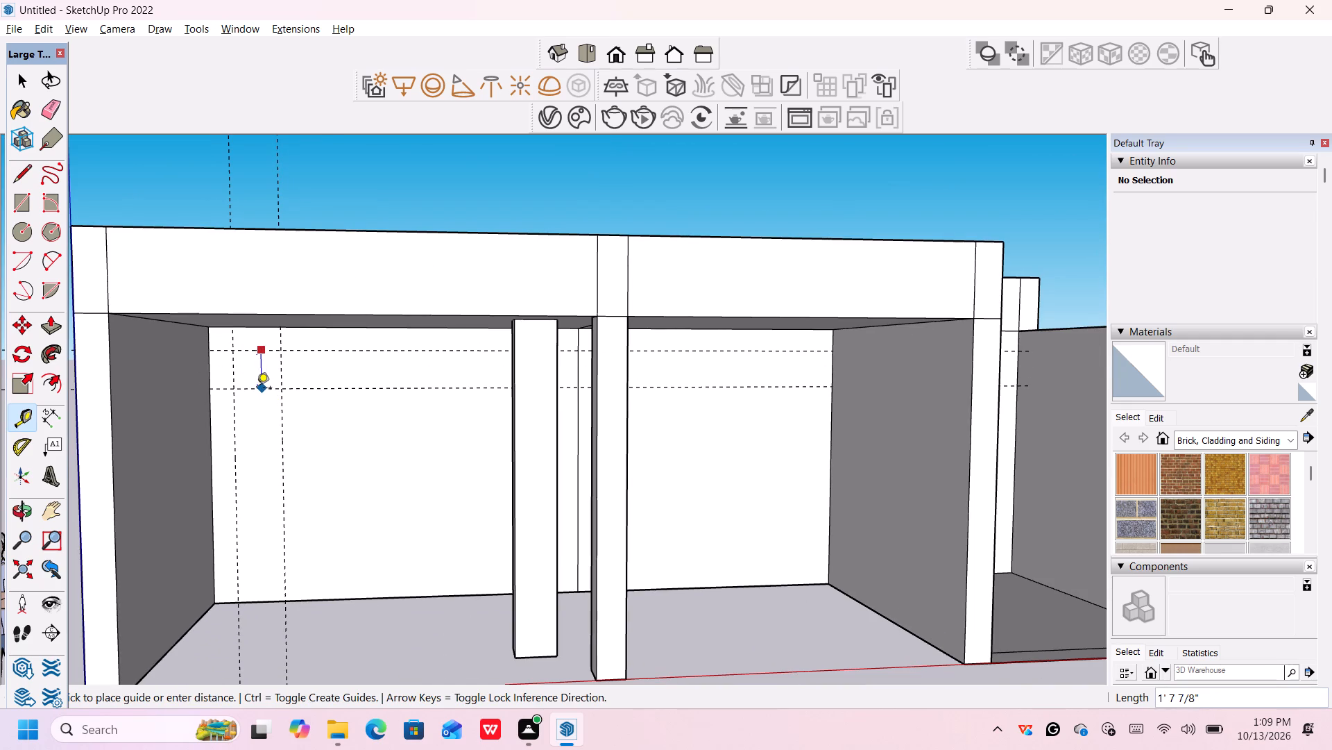
{"action": "type", "text": "2'"}
{"action": "key", "text": "Return"}
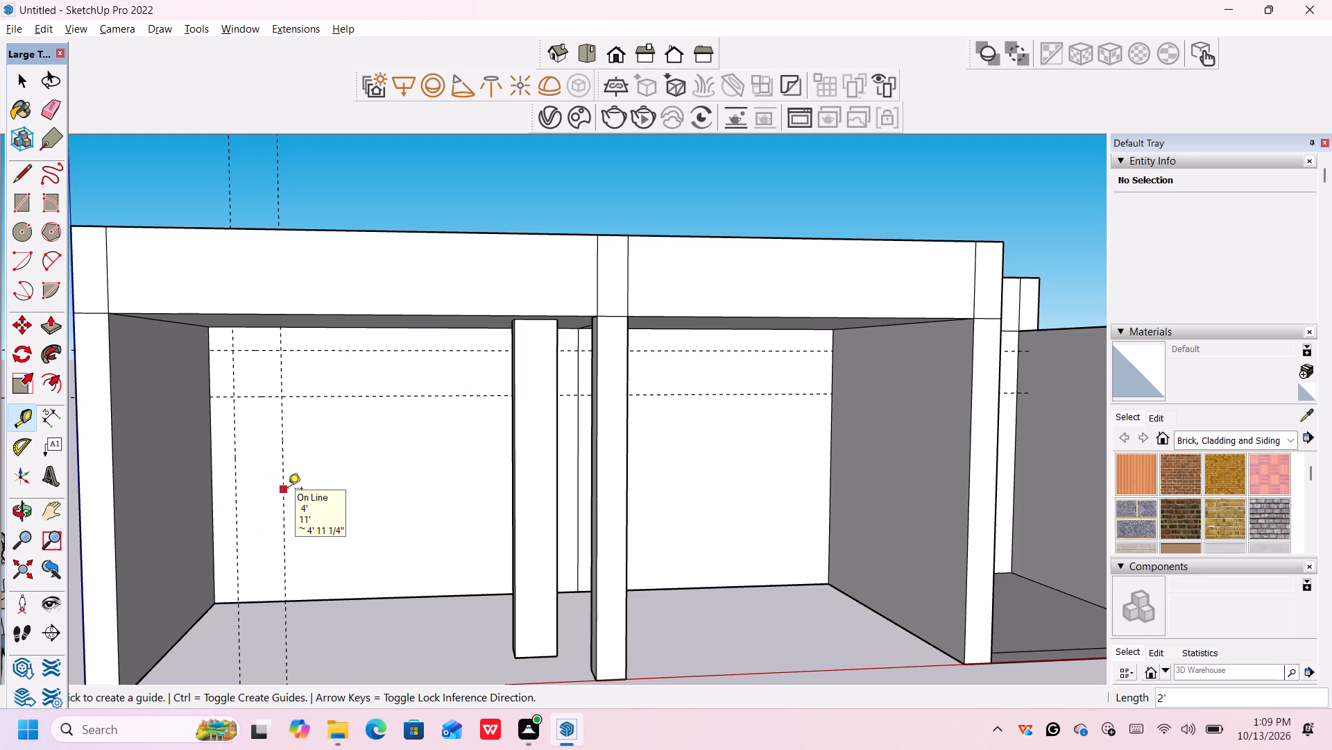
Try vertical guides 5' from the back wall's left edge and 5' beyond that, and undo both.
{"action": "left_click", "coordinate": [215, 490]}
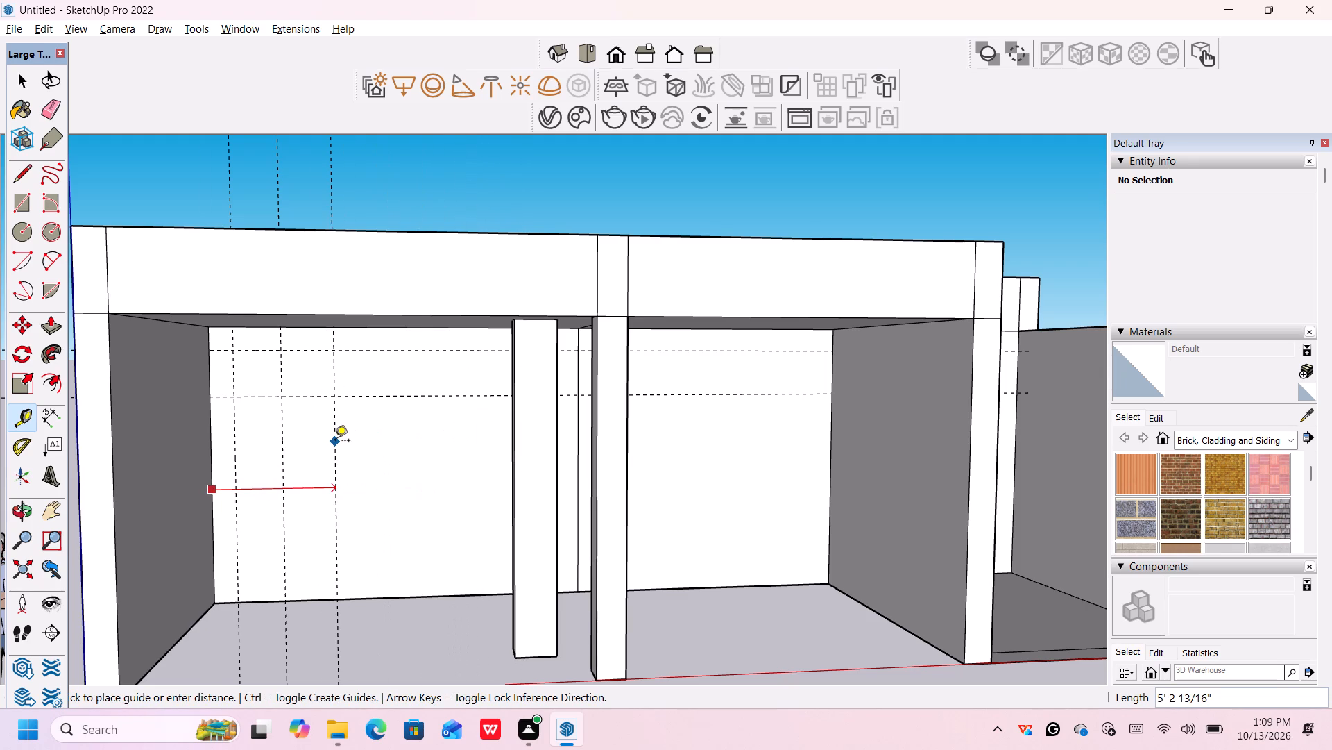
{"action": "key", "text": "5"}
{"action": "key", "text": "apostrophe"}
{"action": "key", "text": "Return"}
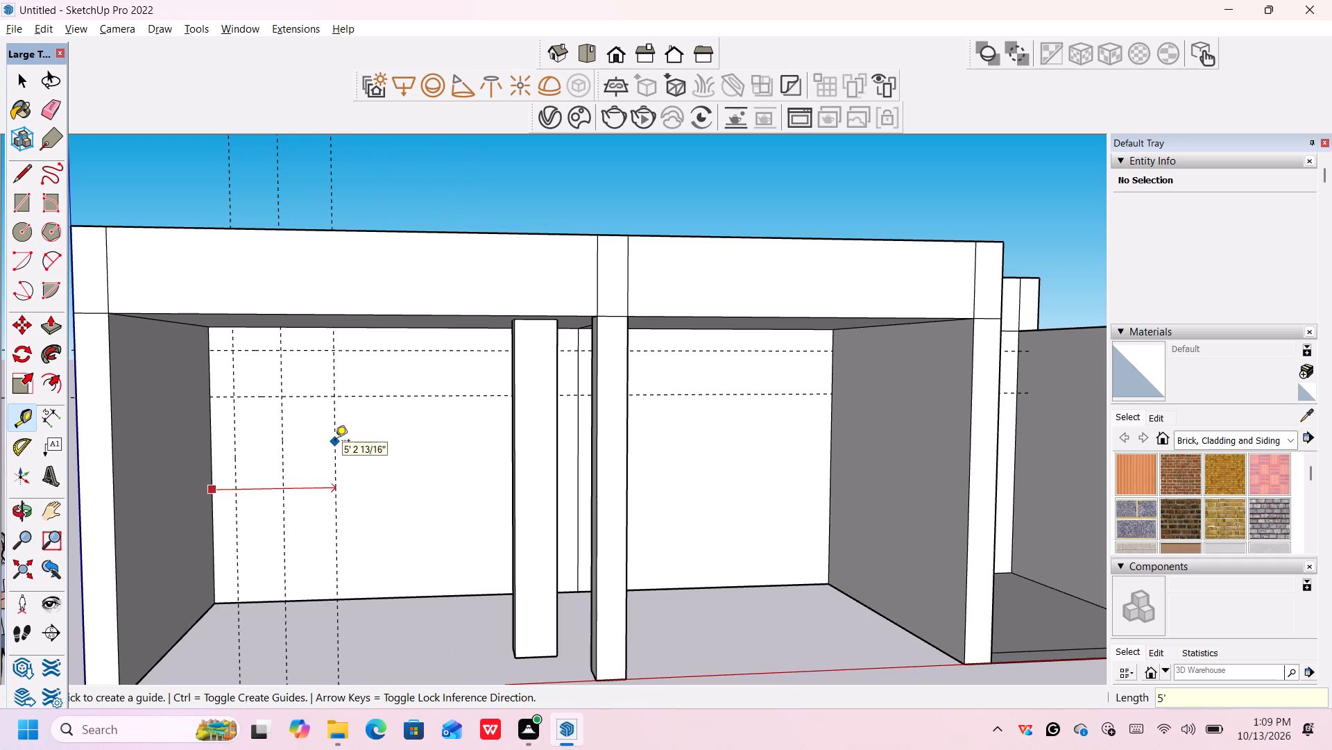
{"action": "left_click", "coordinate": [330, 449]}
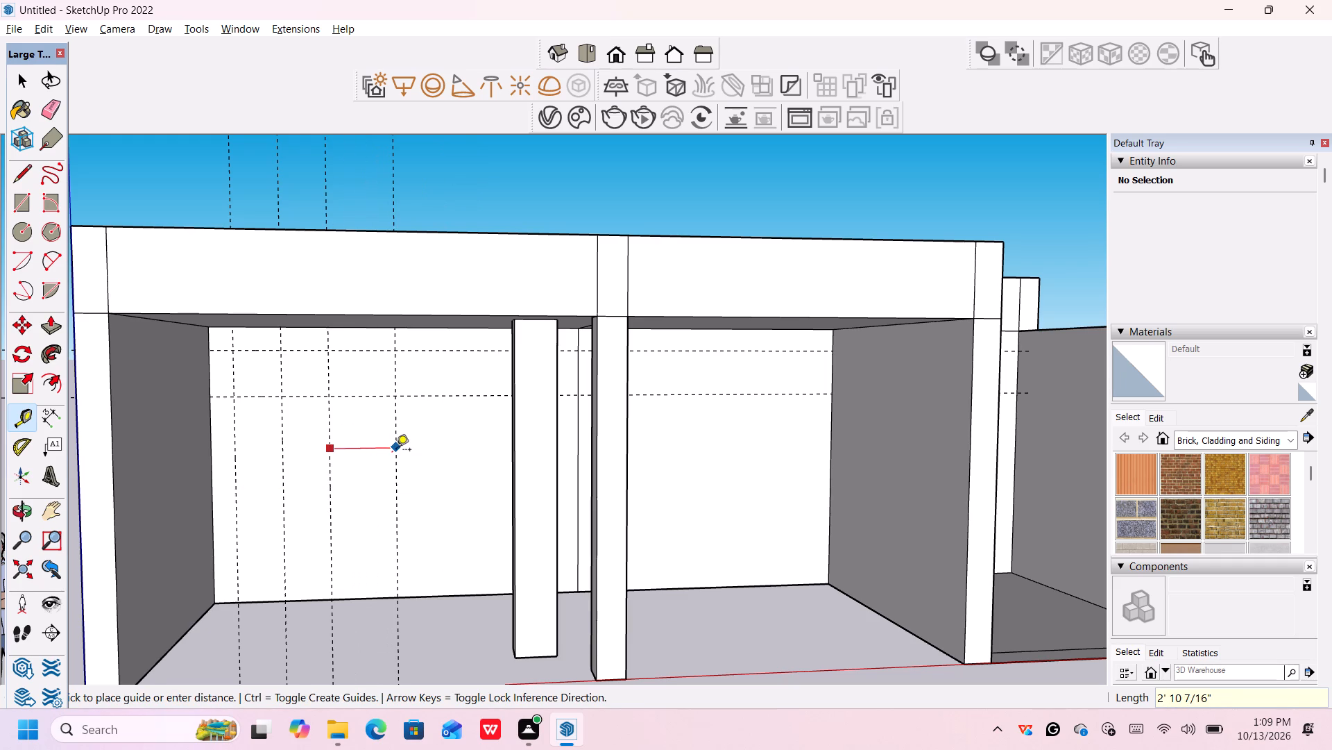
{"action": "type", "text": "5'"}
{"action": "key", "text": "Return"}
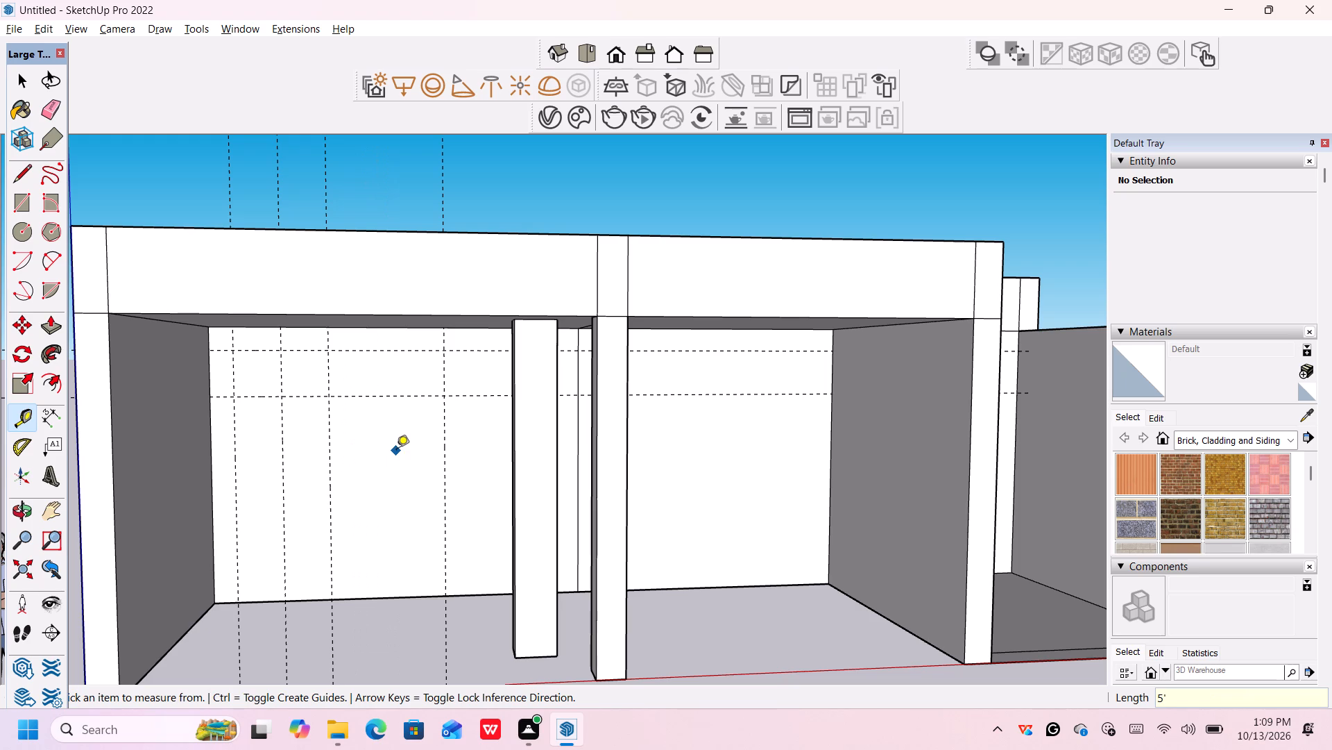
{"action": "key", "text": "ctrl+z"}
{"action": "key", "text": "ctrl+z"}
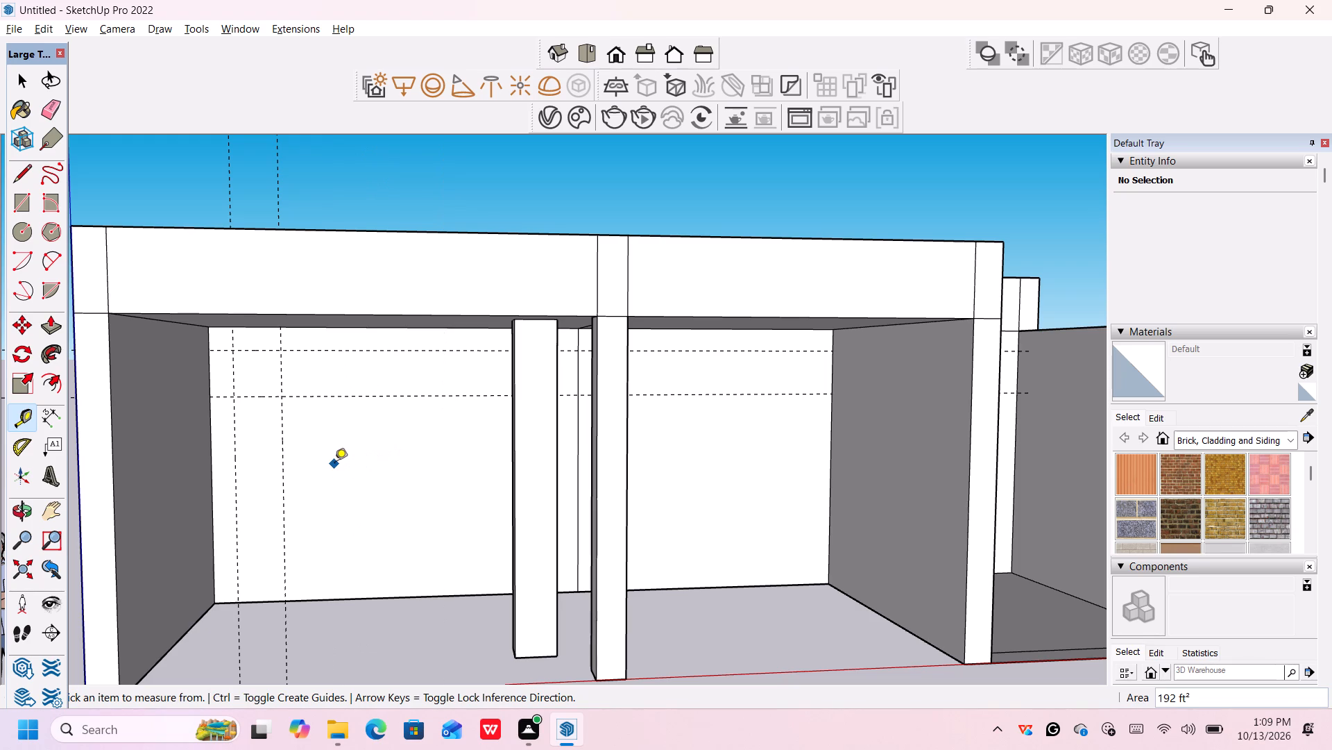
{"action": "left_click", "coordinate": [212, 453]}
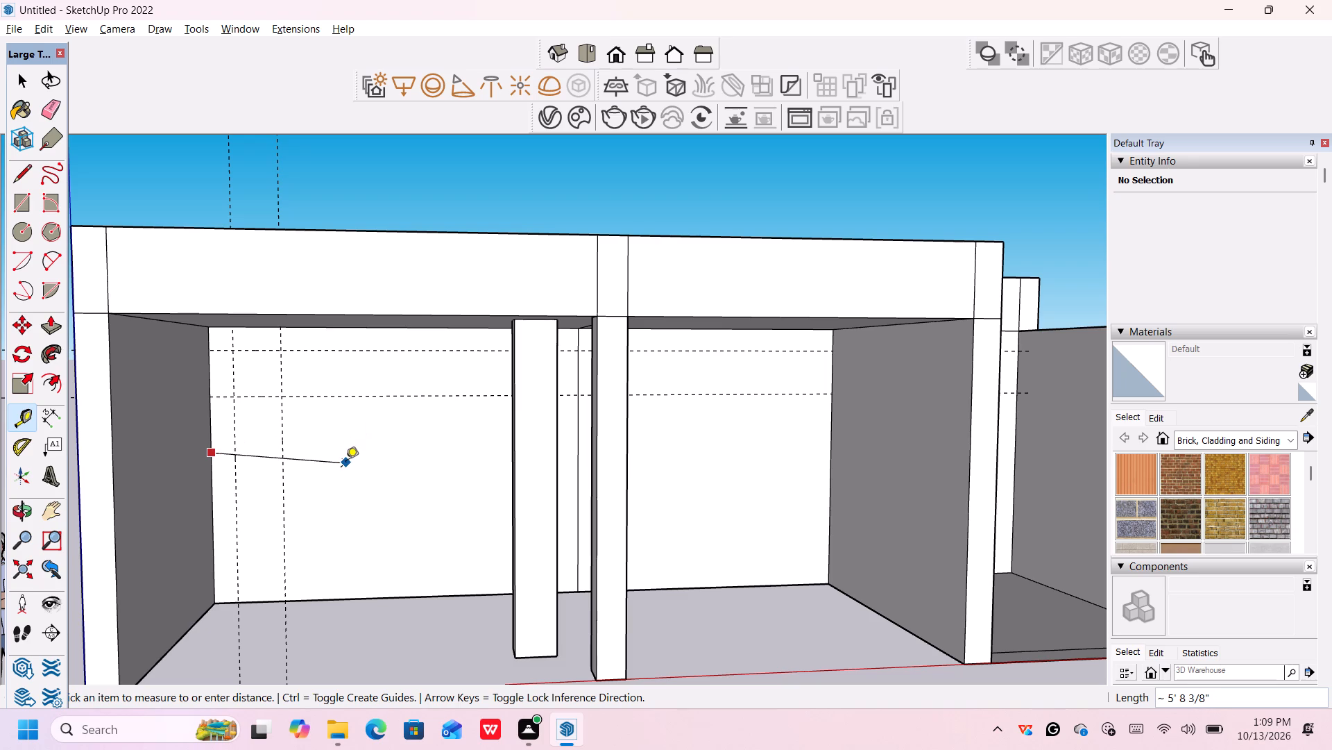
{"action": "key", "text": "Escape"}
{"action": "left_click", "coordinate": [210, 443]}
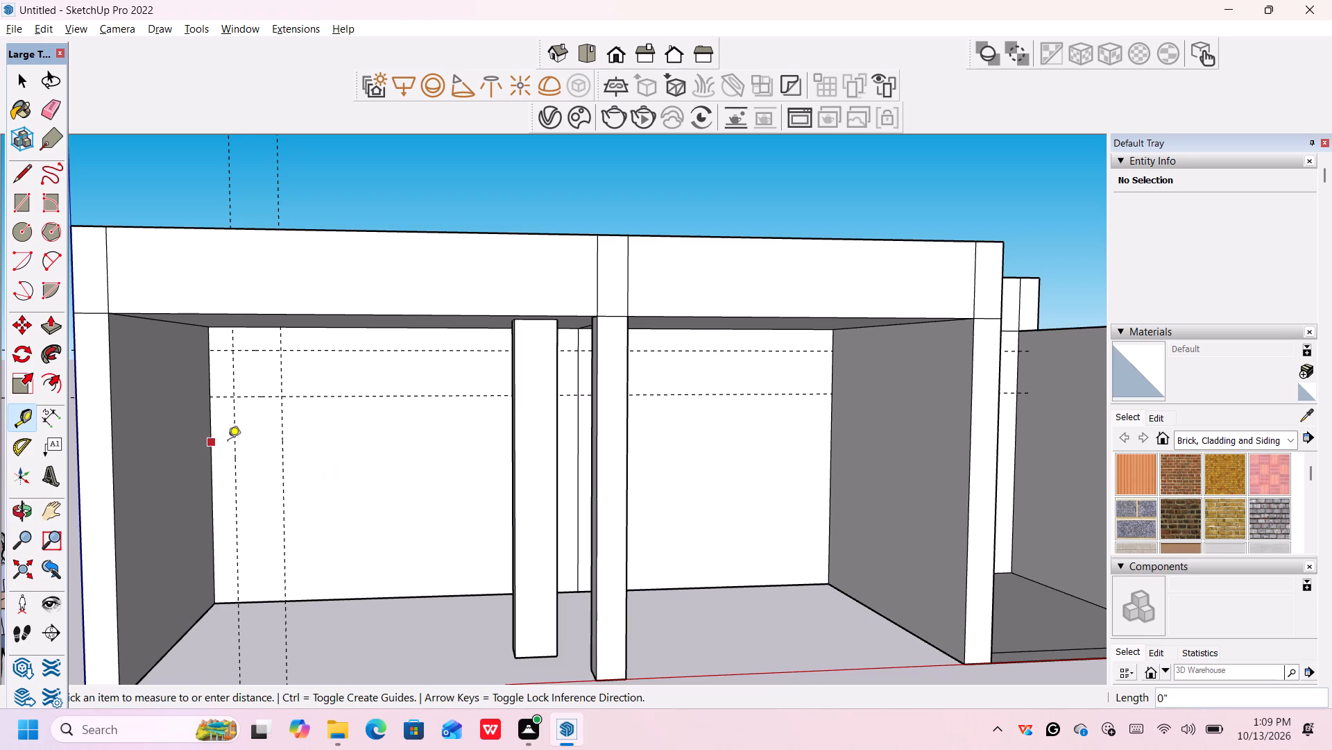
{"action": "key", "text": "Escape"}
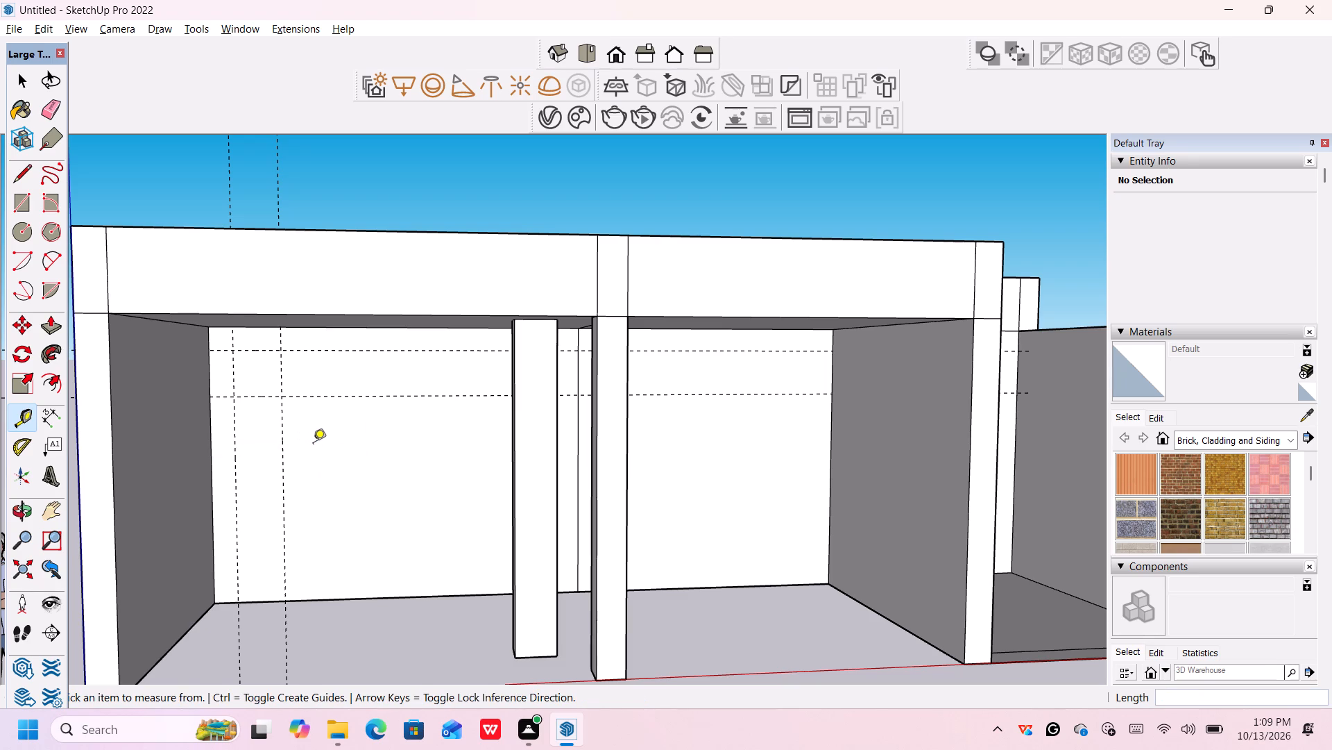
Add a vertical guide on the recess back wall, 4' in from the wall's left edge.
{"action": "key", "text": "space"}
{"action": "key", "text": "t"}
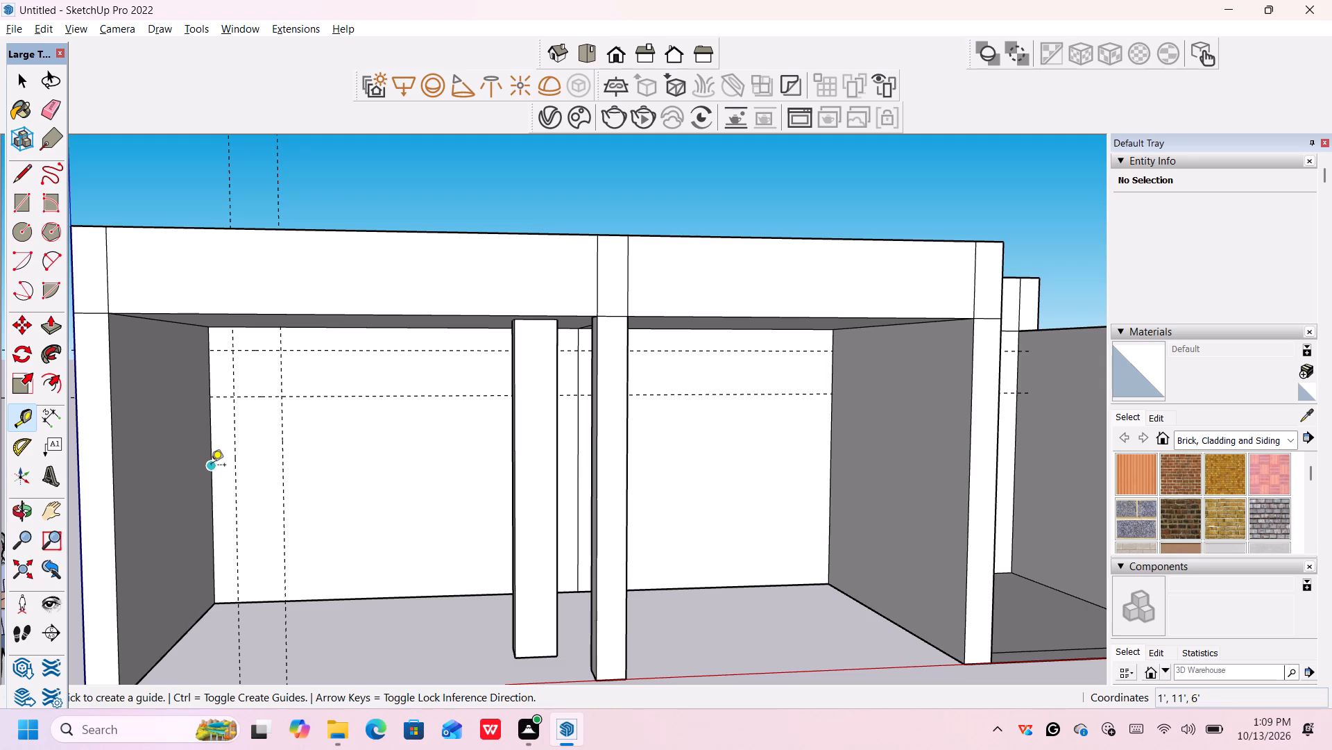
{"action": "left_click", "coordinate": [211, 466]}
{"action": "type", "text": "4'"}
{"action": "key", "text": "Return"}
Add a vertical guide on the recess back wall, 4' further right than the guide 4' from the wall's left edge.
{"action": "left_click", "coordinate": [310, 460]}
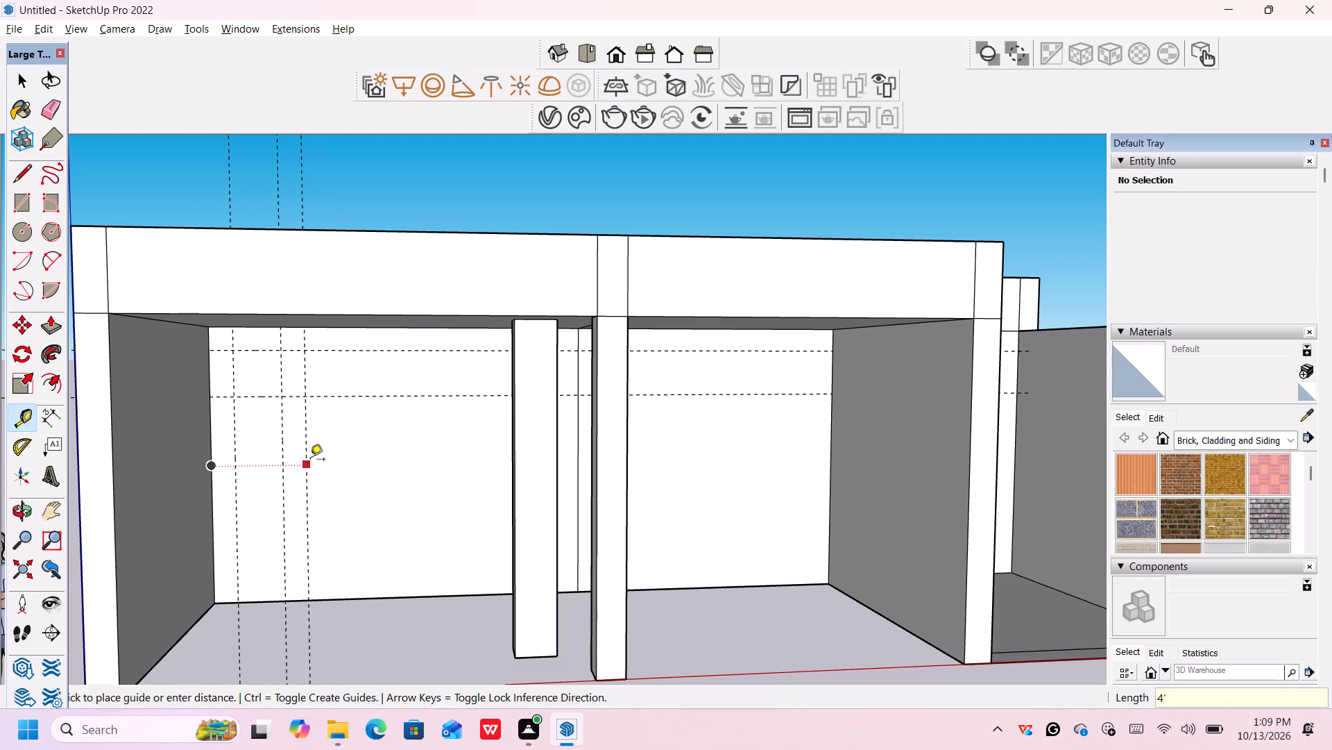
{"action": "key", "text": "Escape"}
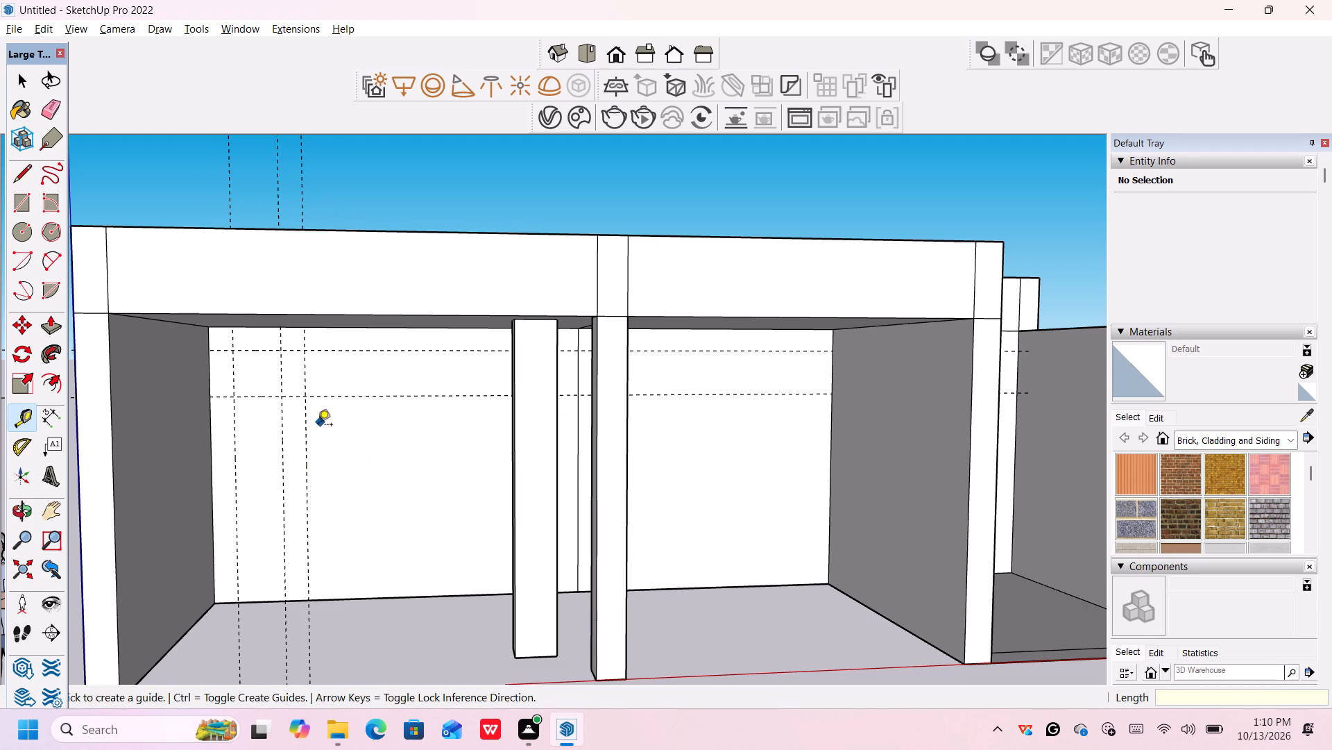
{"action": "left_click", "coordinate": [307, 434]}
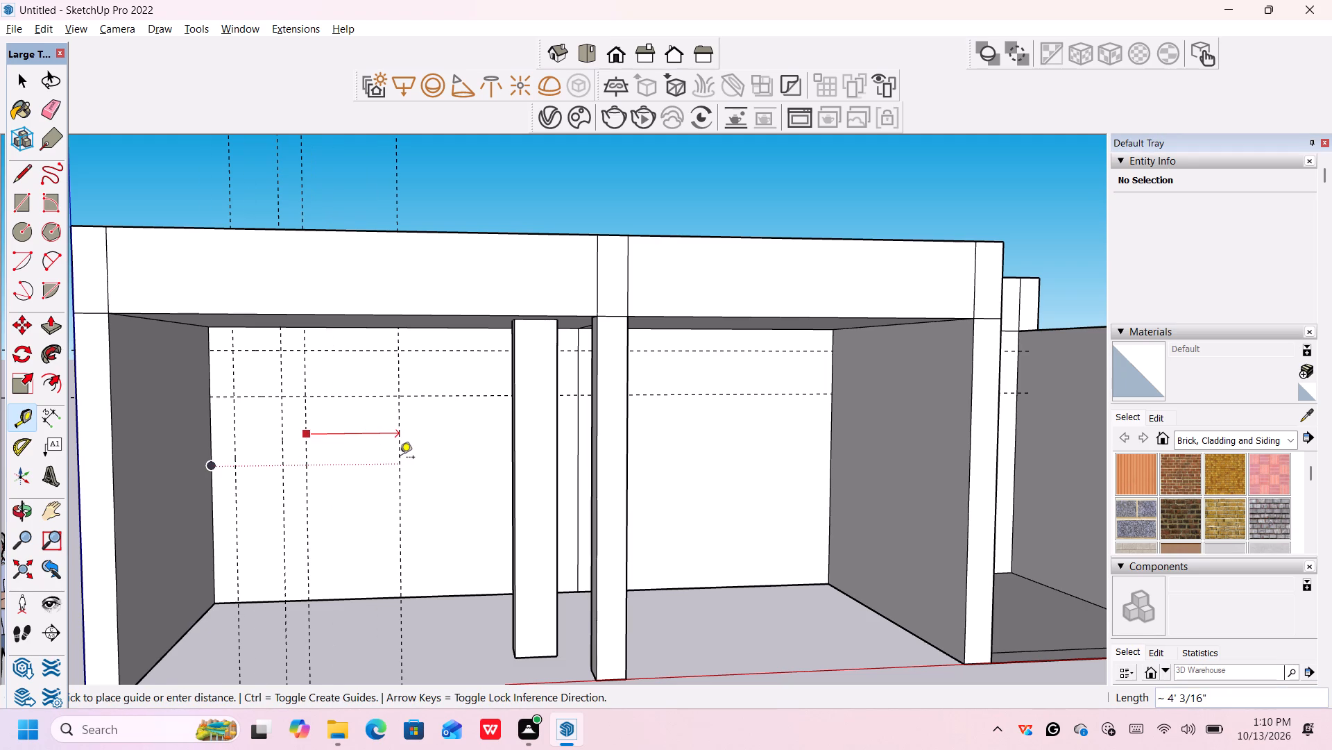
{"action": "type", "text": "4'"}
{"action": "key", "text": "Return"}
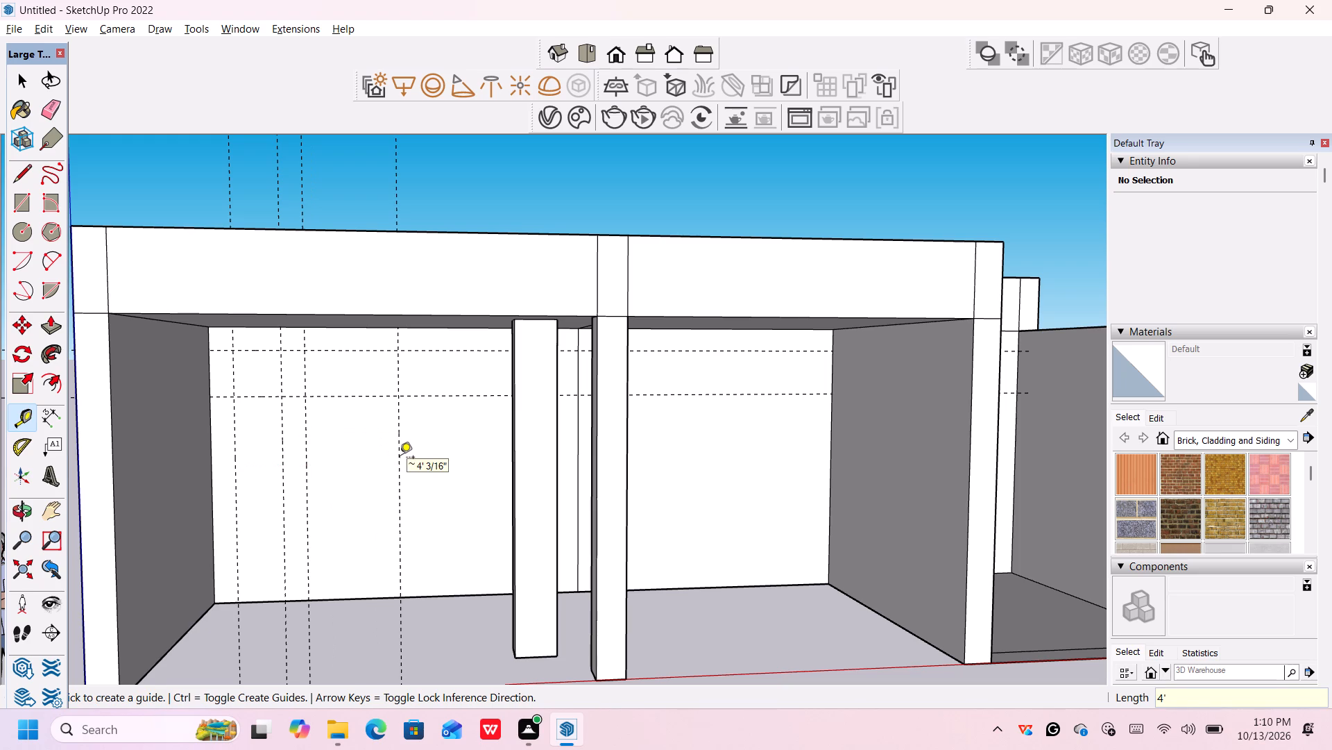
Add another vertical guide on the back wall, 4' further right than the rightmost vertical guide.
{"action": "scroll", "coordinate": [425, 497], "scroll_direction": "down", "scroll_amount": 2}
{"action": "middle_click_drag", "start_coordinate": [470, 525], "coordinate": [407, 512]}
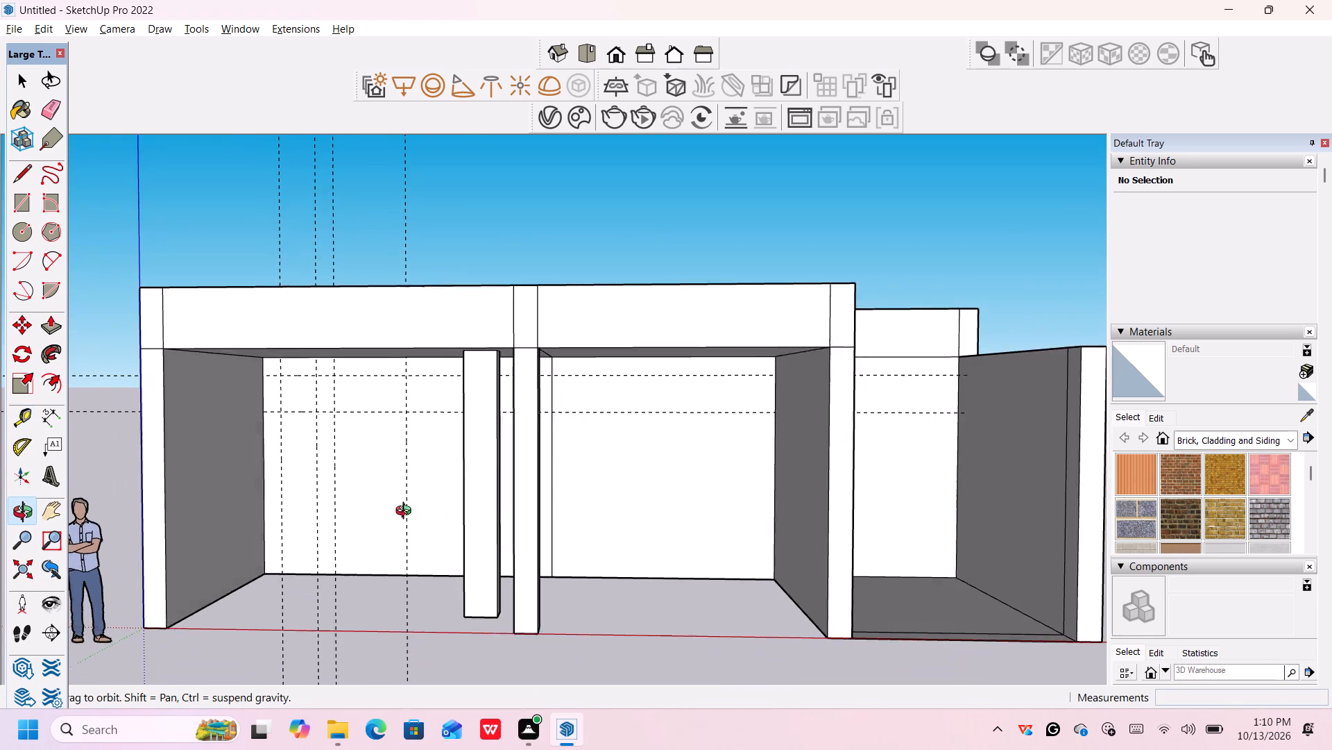
{"action": "middle_click_drag", "start_coordinate": [407, 512], "coordinate": [441, 526]}
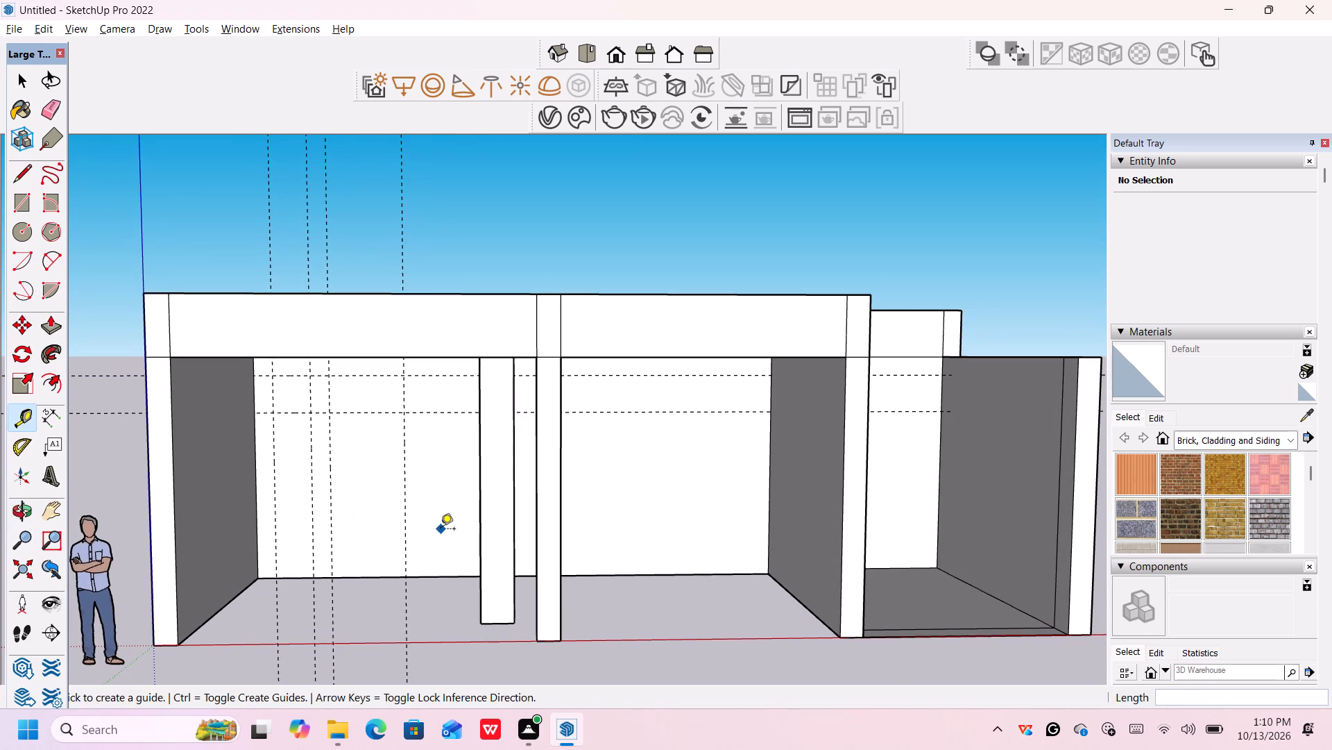
{"action": "scroll", "coordinate": [441, 530], "scroll_direction": "up", "scroll_amount": 1}
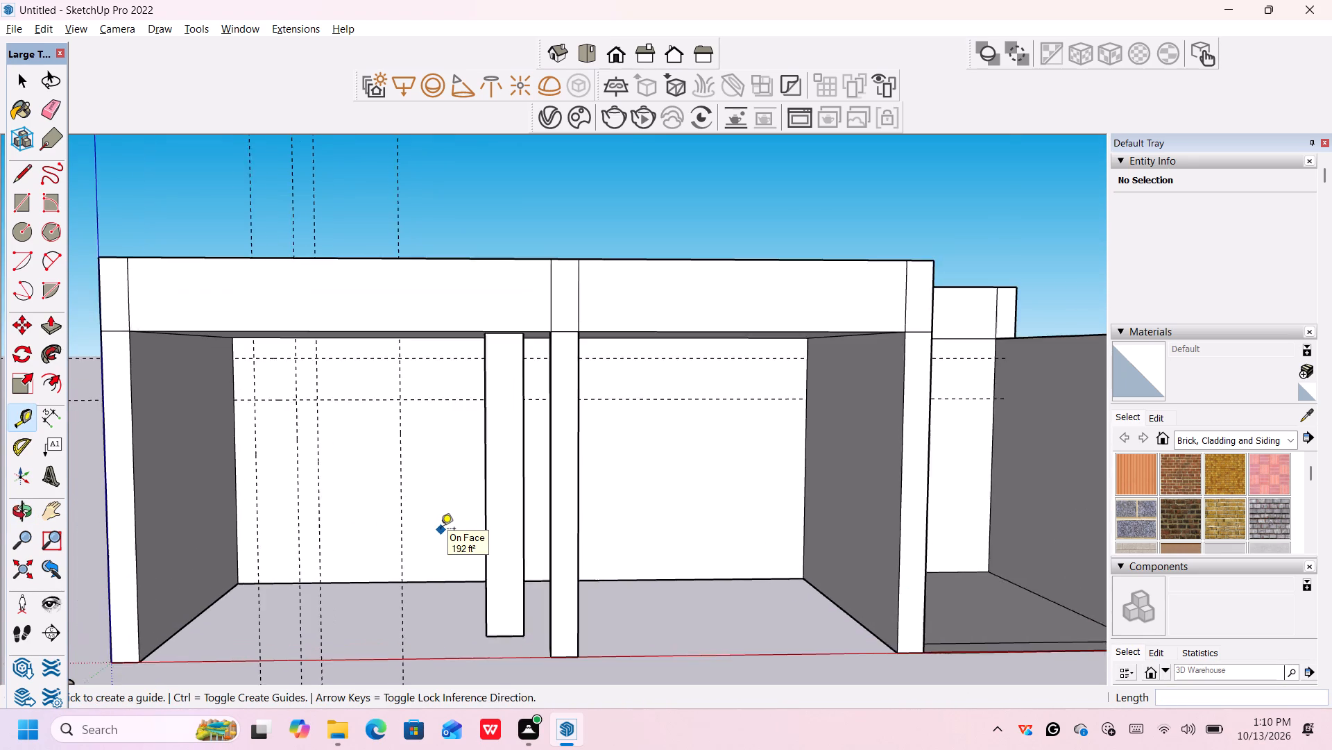
{"action": "scroll", "coordinate": [441, 530], "scroll_direction": "up", "scroll_amount": 1}
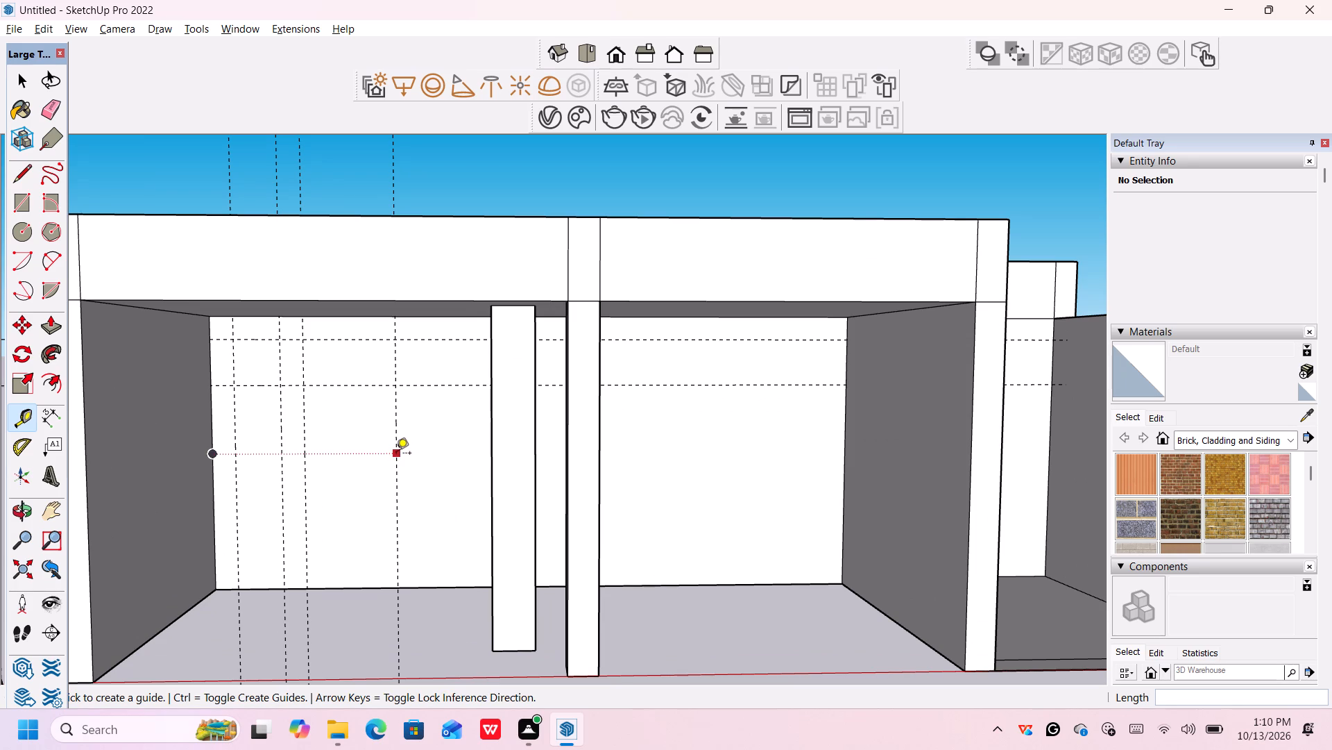
{"action": "left_click", "coordinate": [393, 437]}
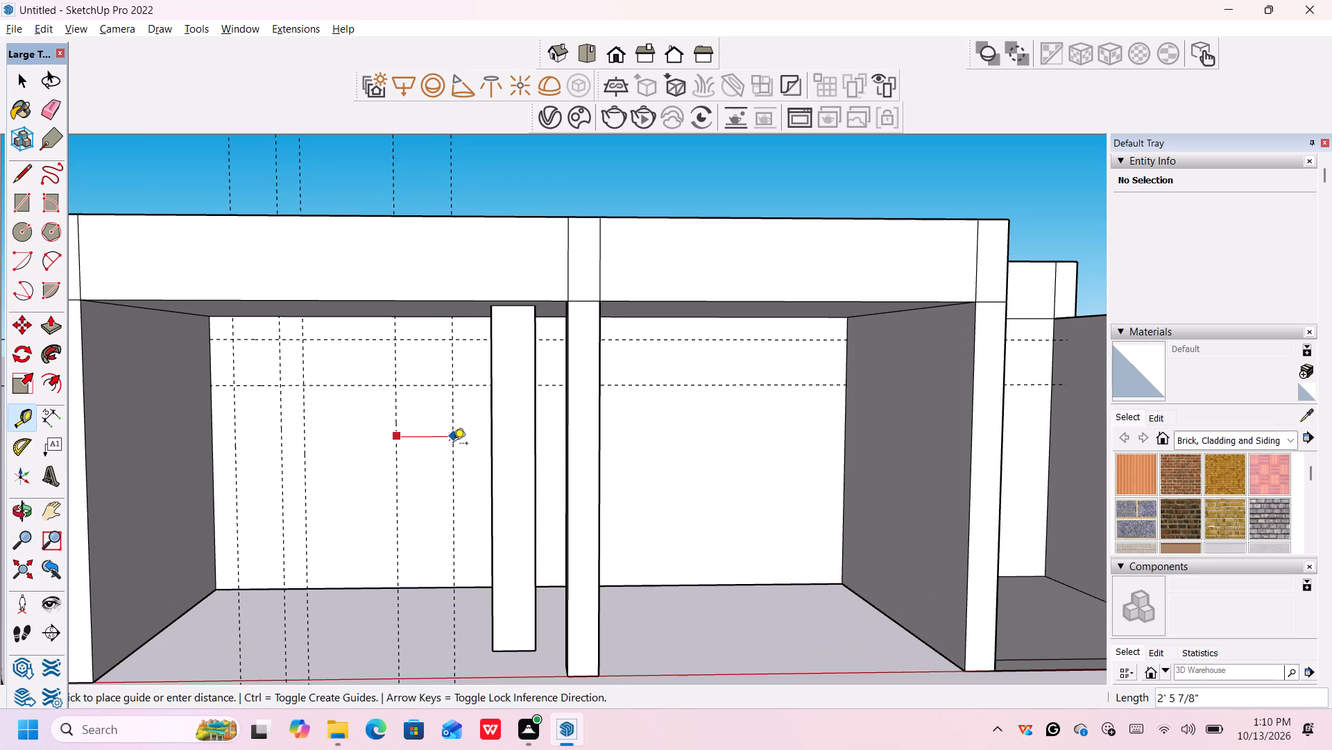
{"action": "type", "text": "4'"}
{"action": "key", "text": "Return"}
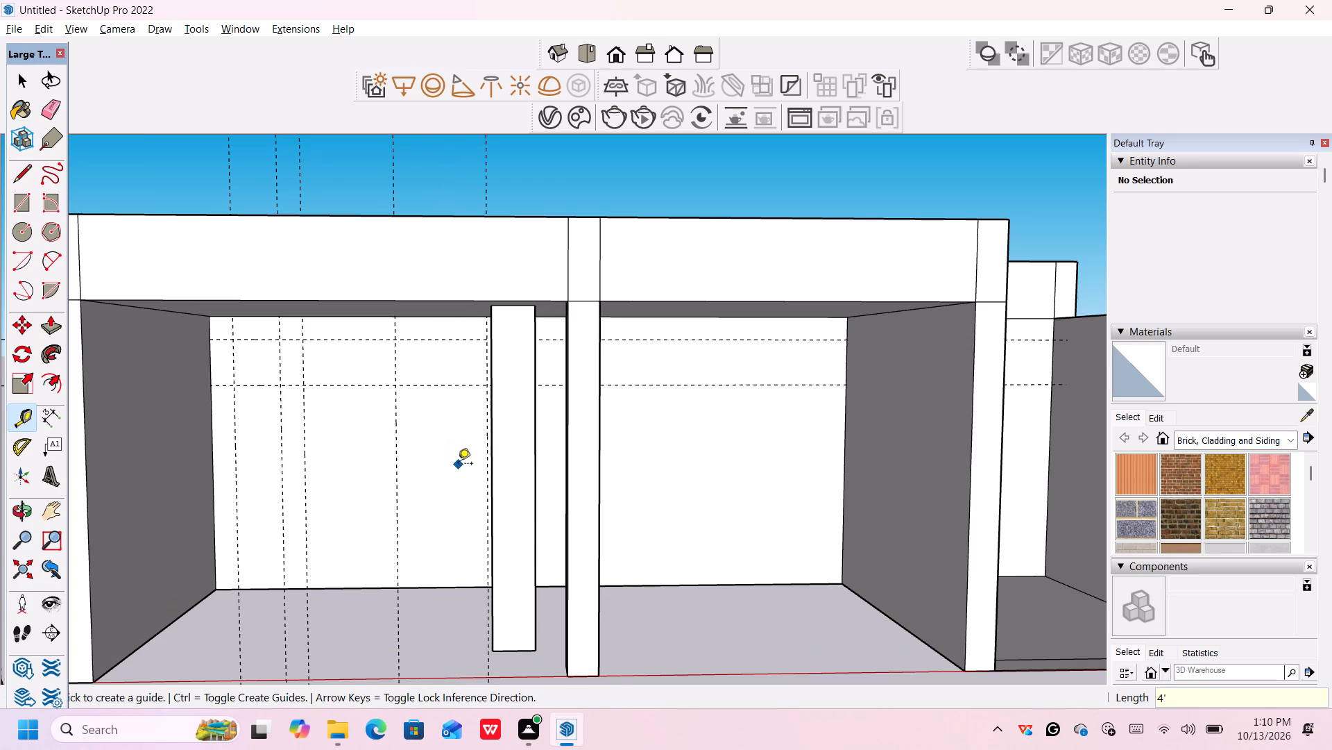
Add a vertical guide on the recess back wall, 1' in from the wall's right edge.
{"action": "scroll", "coordinate": [458, 465], "scroll_direction": "down", "scroll_amount": 4}
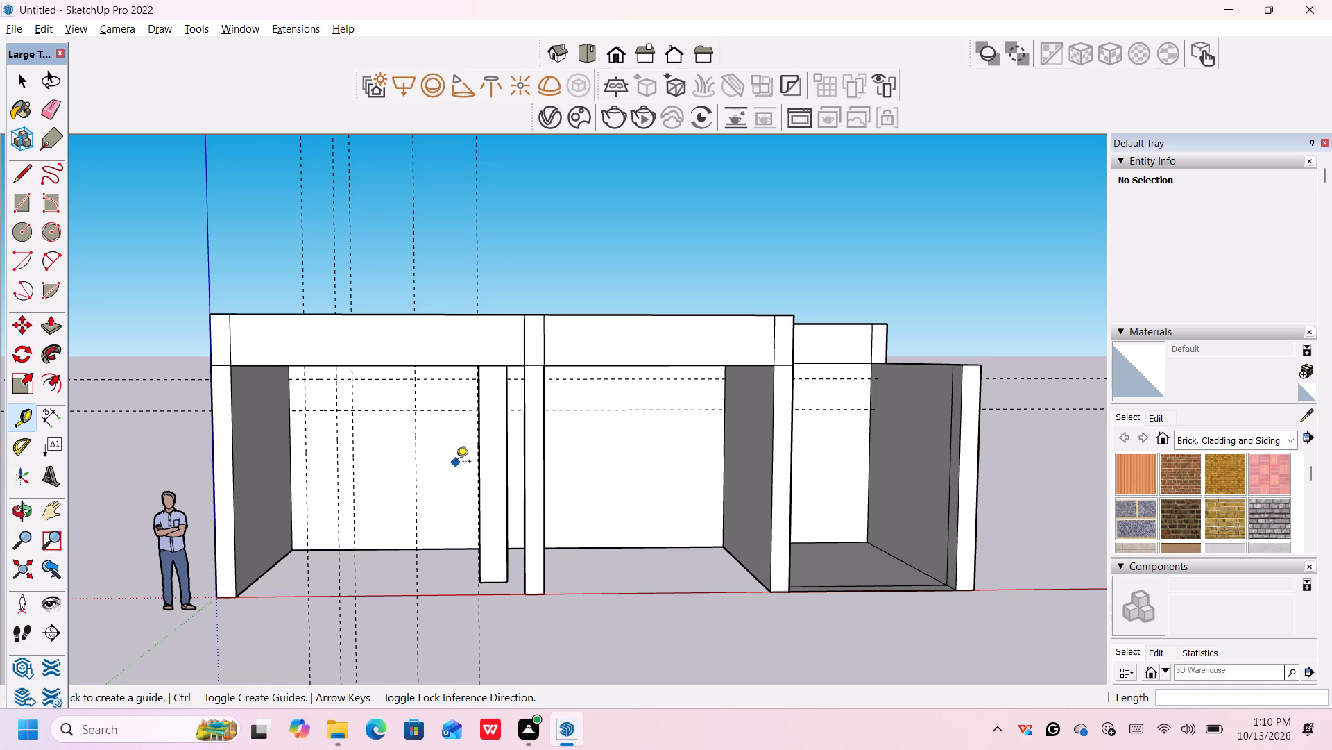
{"action": "scroll", "coordinate": [452, 458], "scroll_direction": "up", "scroll_amount": 2}
{"action": "scroll", "coordinate": [783, 522], "scroll_direction": "up", "scroll_amount": 1}
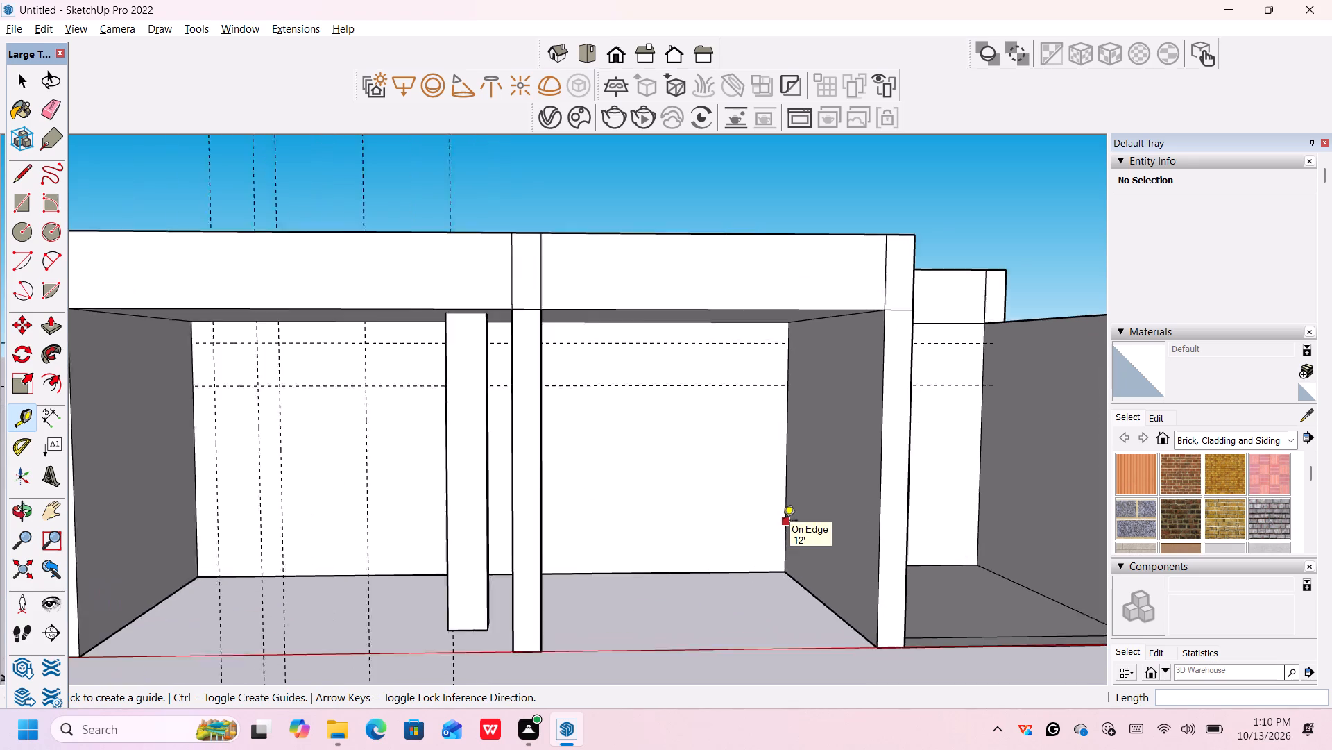
{"action": "scroll", "coordinate": [783, 522], "scroll_direction": "up", "scroll_amount": 1}
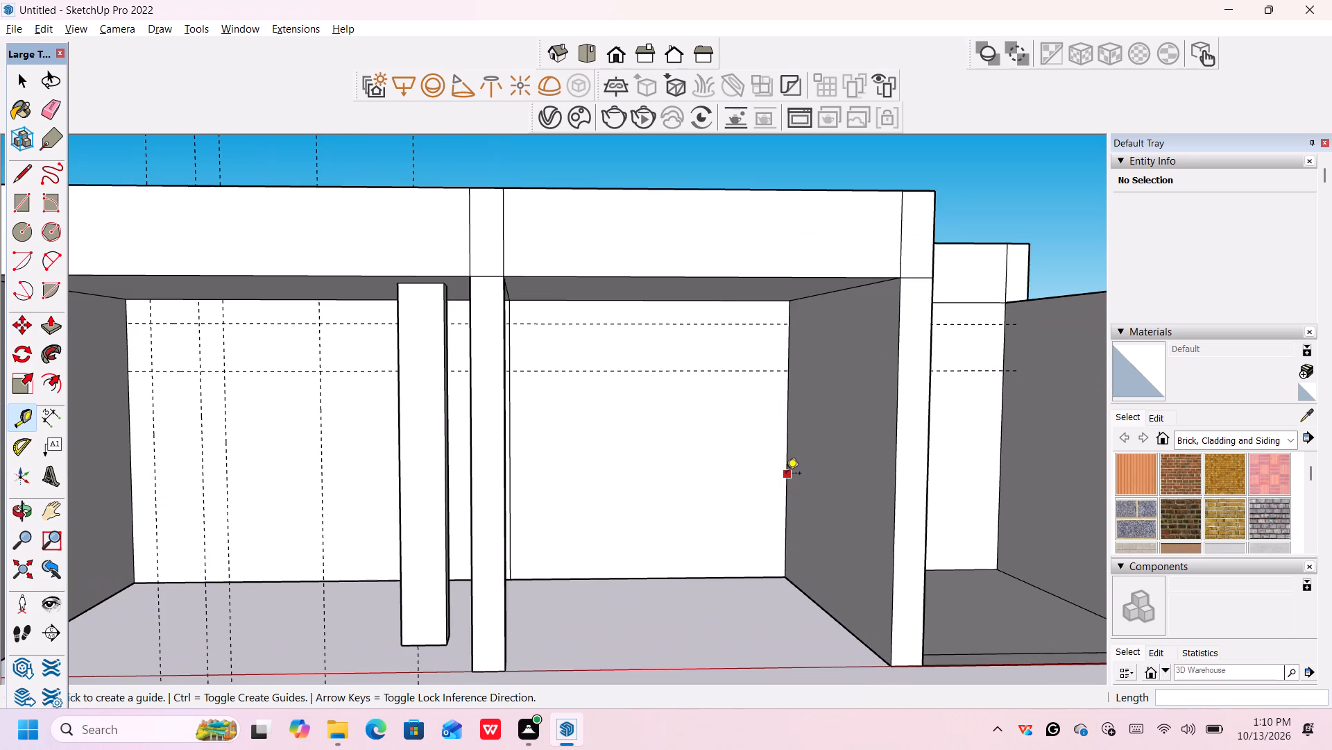
{"action": "scroll", "coordinate": [785, 475], "scroll_direction": "down", "scroll_amount": 1}
{"action": "middle_click_drag", "start_coordinate": [782, 476], "coordinate": [769, 483]}
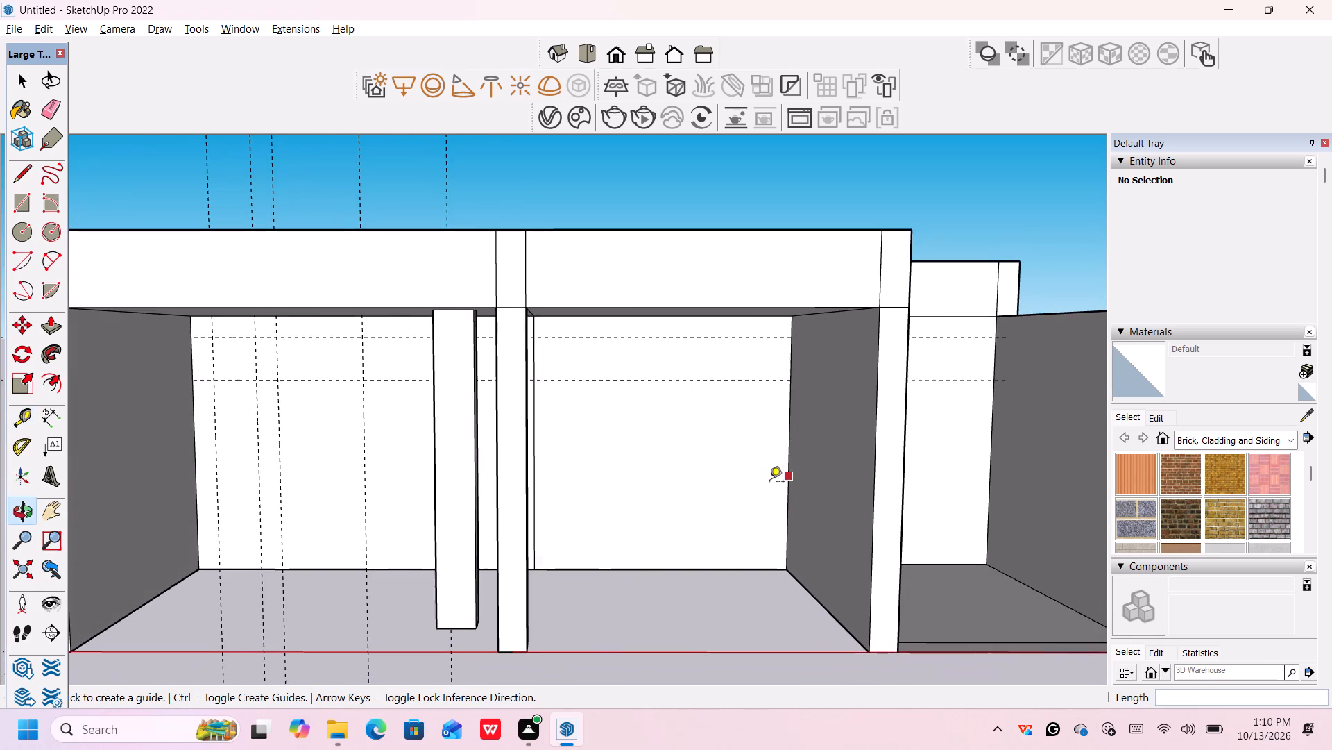
{"action": "left_click", "coordinate": [790, 459]}
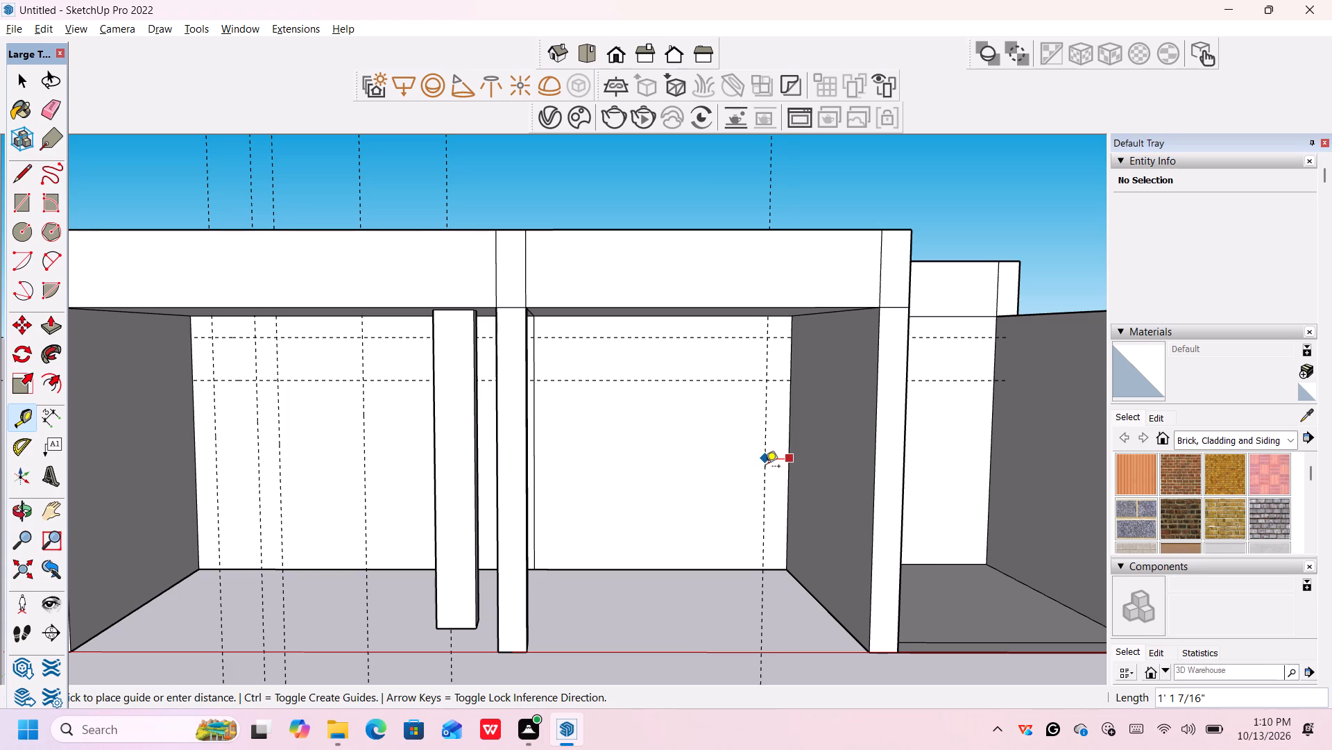
{"action": "scroll", "coordinate": [765, 467], "scroll_direction": "up", "scroll_amount": 1}
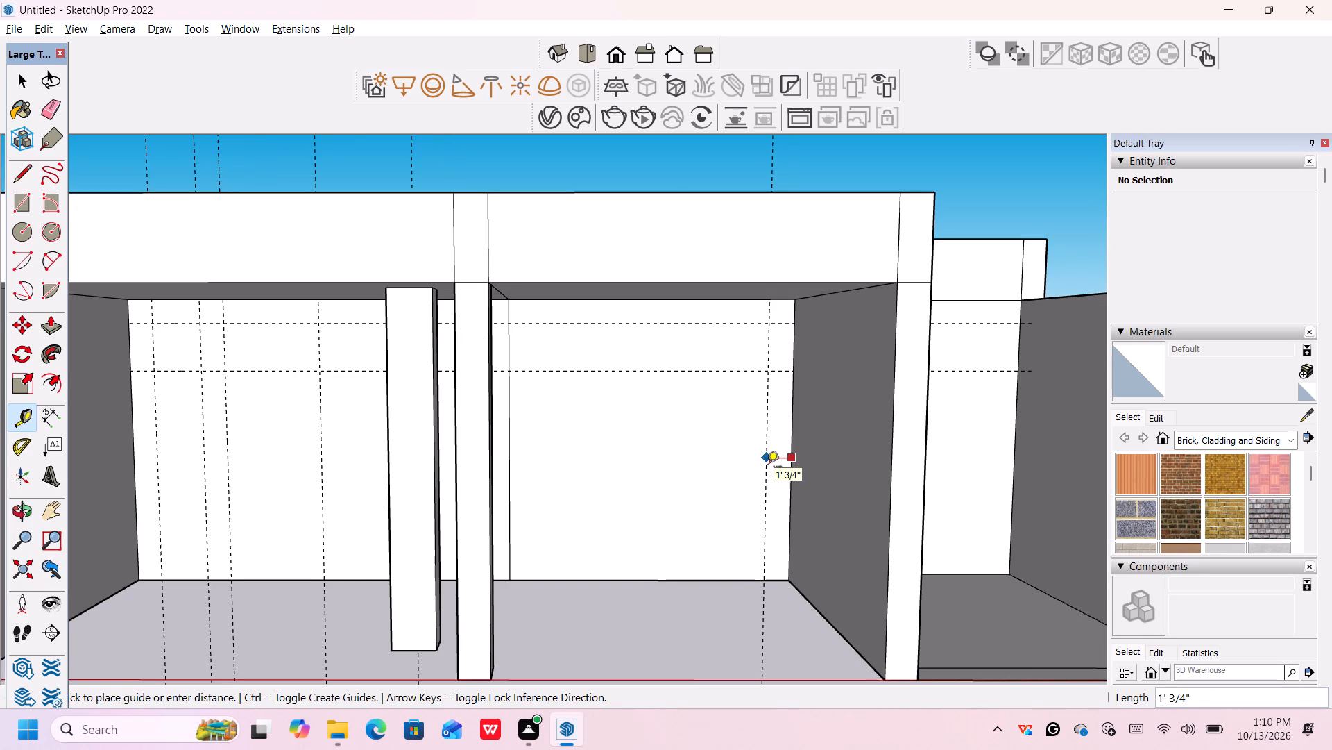
{"action": "key", "text": "1"}
{"action": "key", "text": "apostrophe"}
{"action": "key", "text": "Return"}
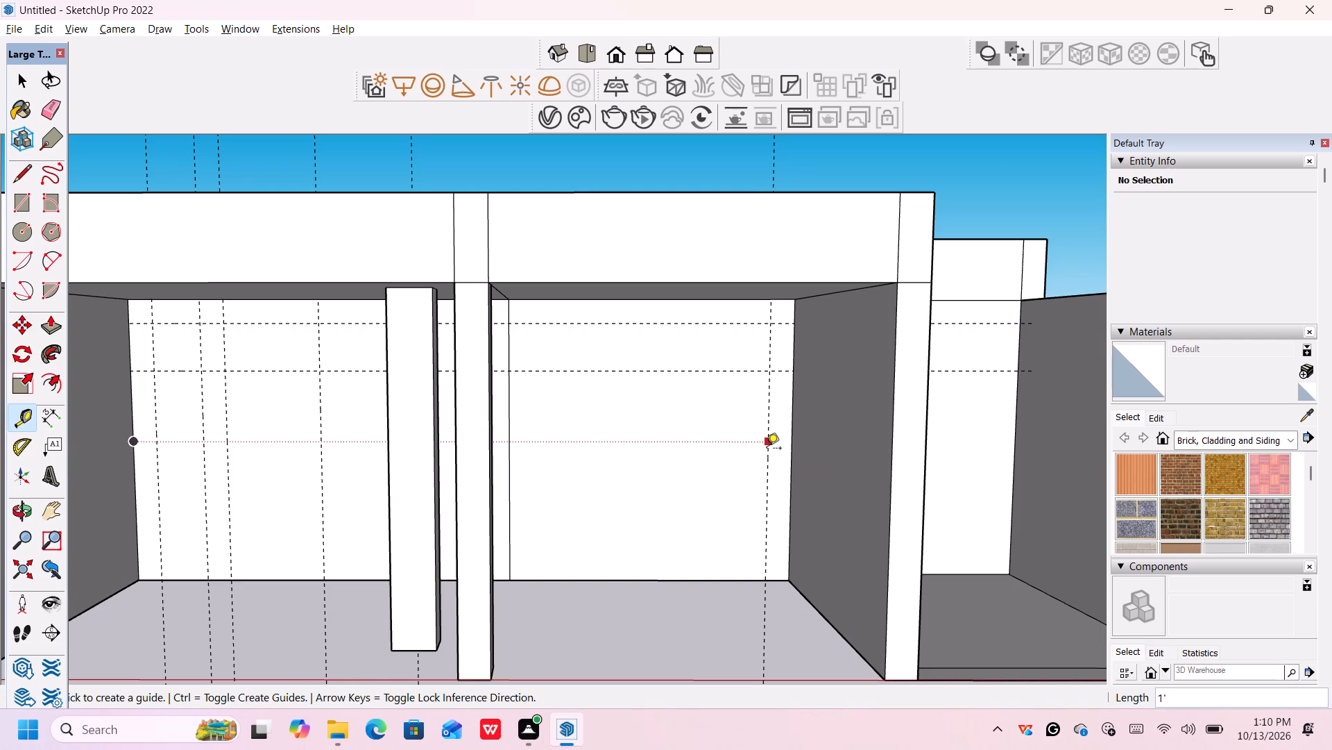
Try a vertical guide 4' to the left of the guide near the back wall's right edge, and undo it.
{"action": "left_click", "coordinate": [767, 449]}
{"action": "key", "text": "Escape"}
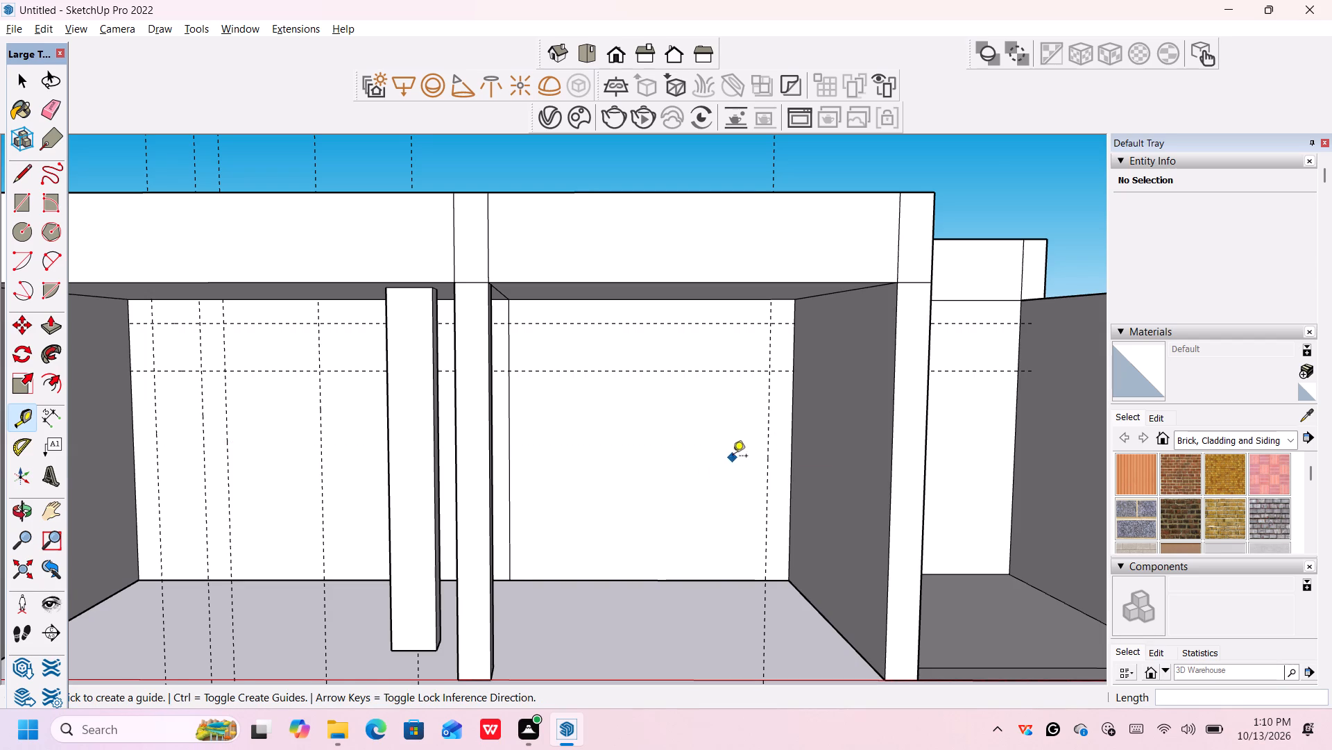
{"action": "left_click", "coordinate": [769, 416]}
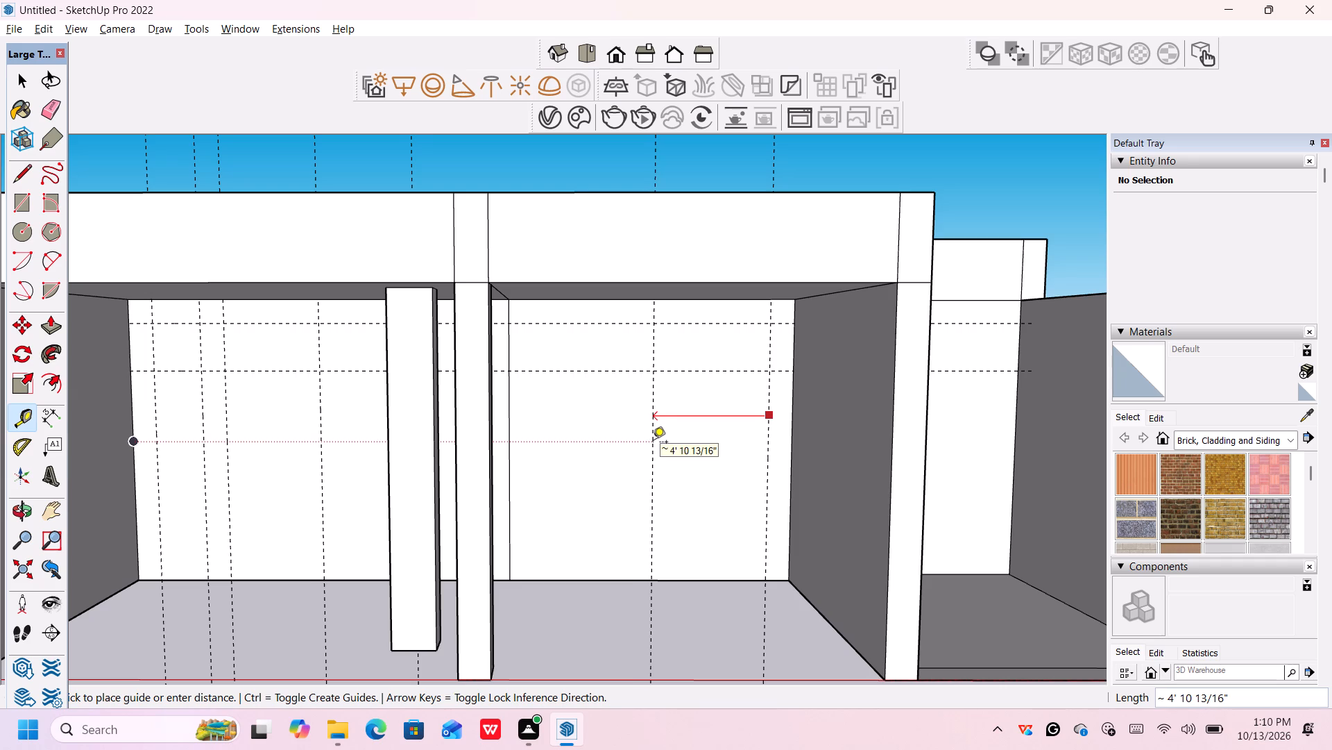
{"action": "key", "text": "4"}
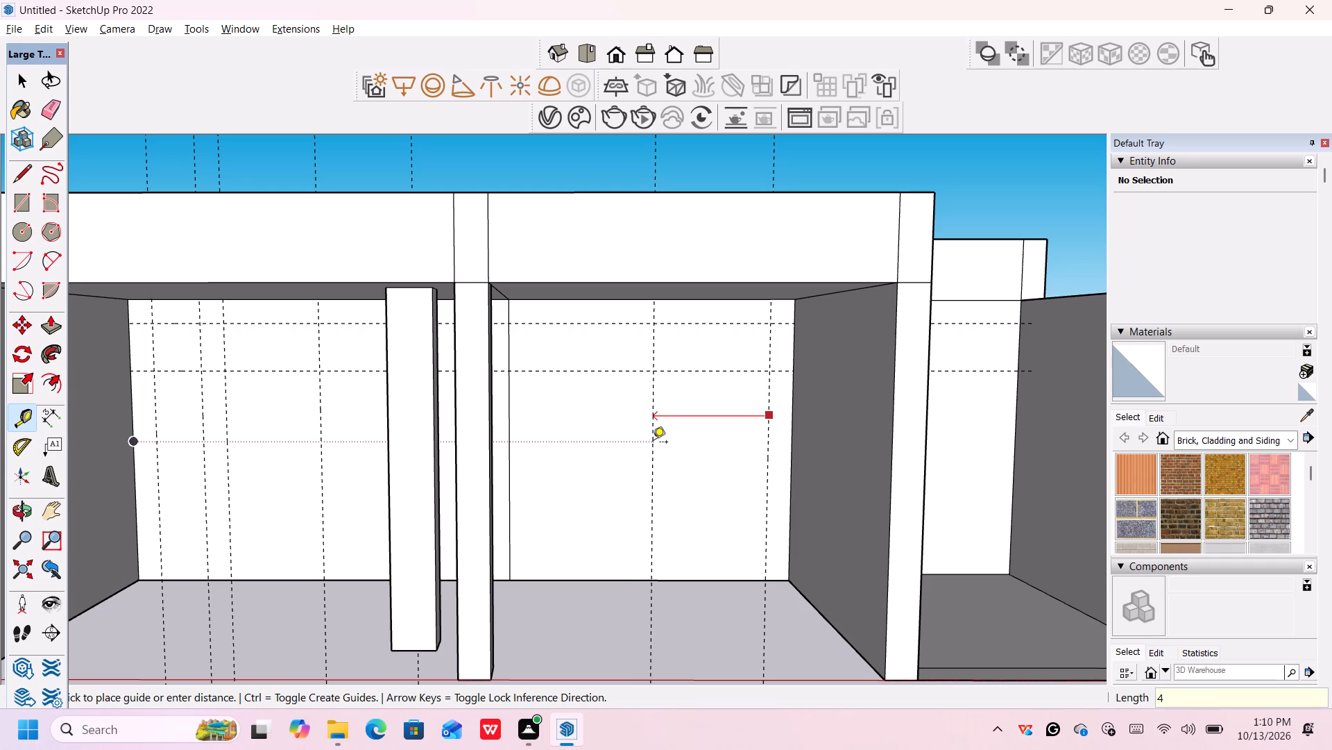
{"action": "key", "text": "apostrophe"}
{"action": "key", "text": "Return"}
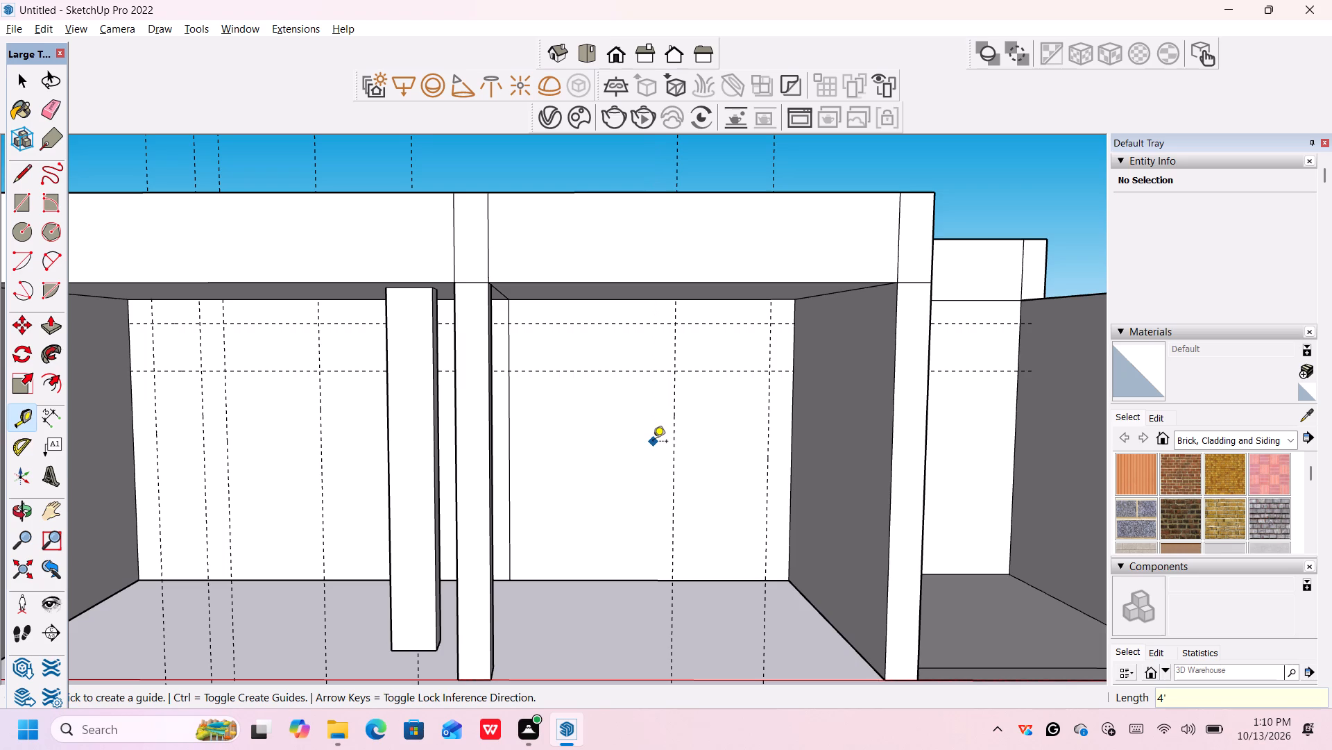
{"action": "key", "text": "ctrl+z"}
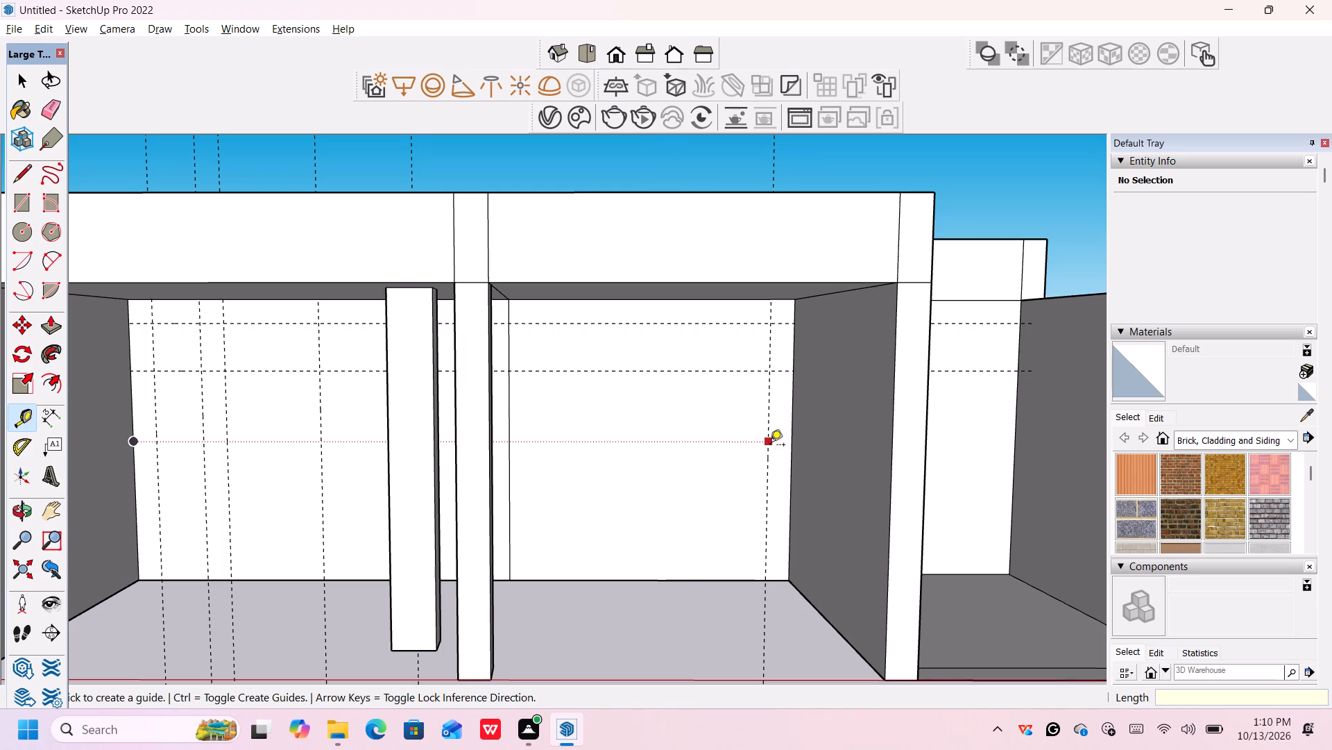
Add a vertical guide on the back wall, 4.5' to the left of the guide near the wall's right edge.
{"action": "left_click", "coordinate": [765, 431]}
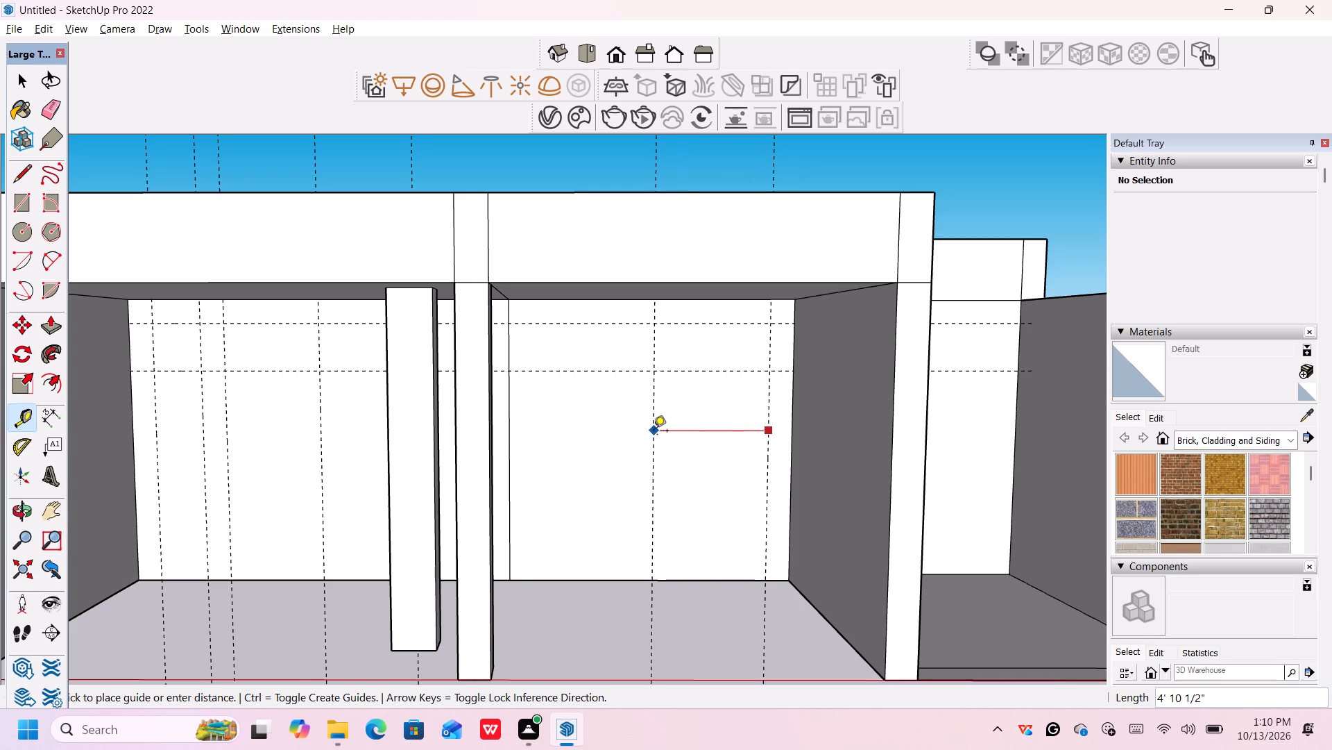
{"action": "type", "text": "4."}
{"action": "key", "text": "5"}
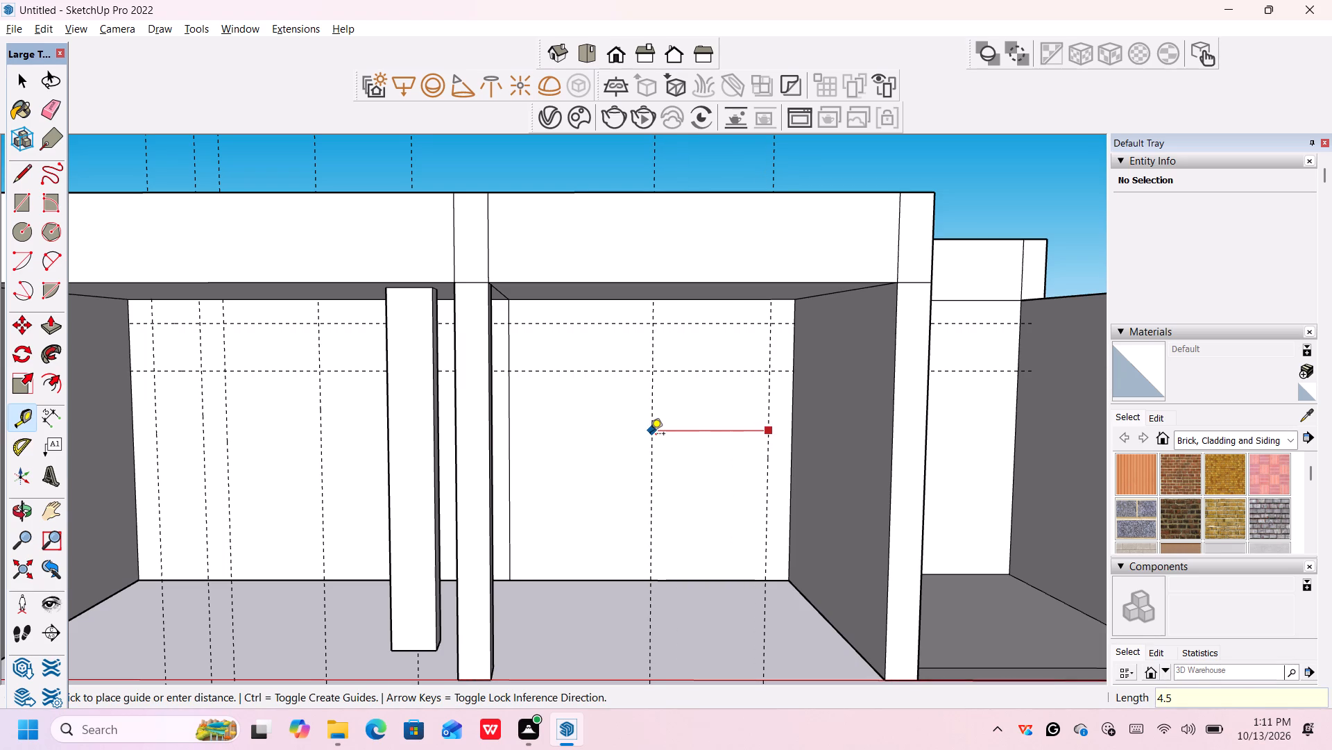
{"action": "key", "text": "apostrophe"}
{"action": "key", "text": "Return"}
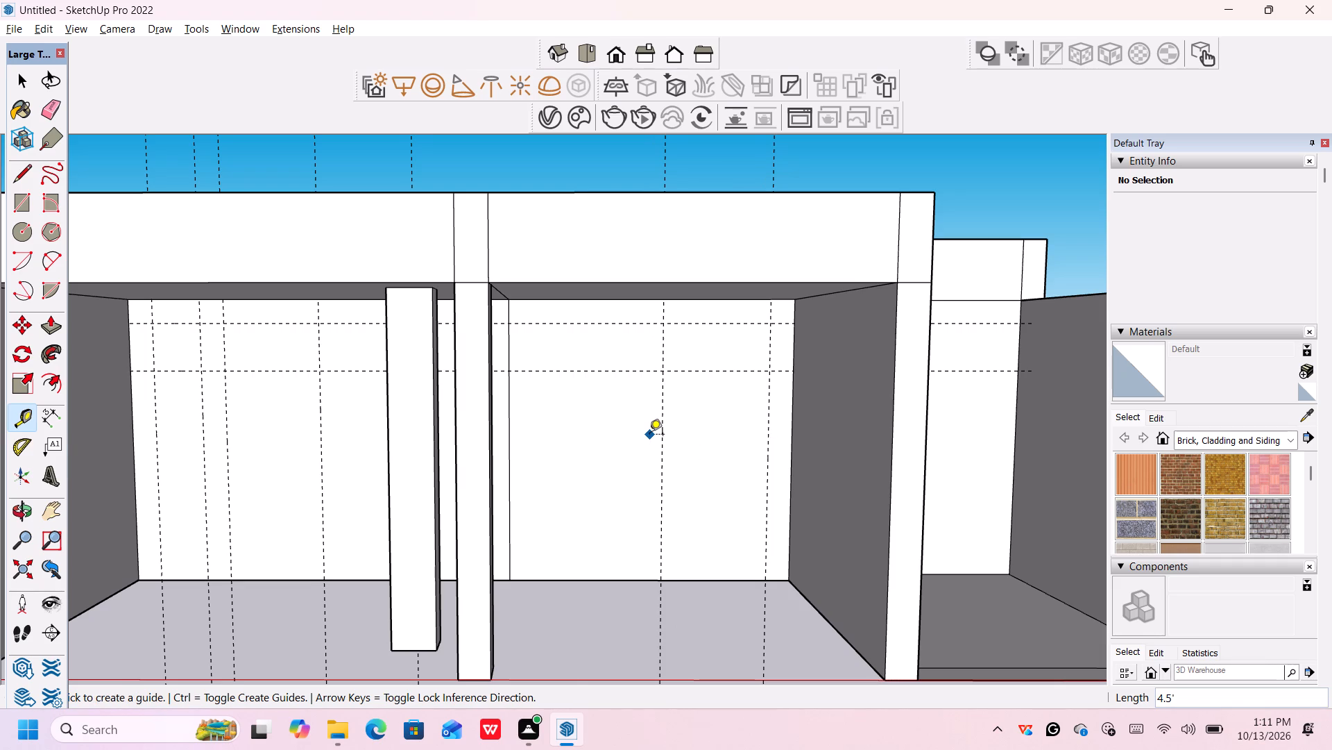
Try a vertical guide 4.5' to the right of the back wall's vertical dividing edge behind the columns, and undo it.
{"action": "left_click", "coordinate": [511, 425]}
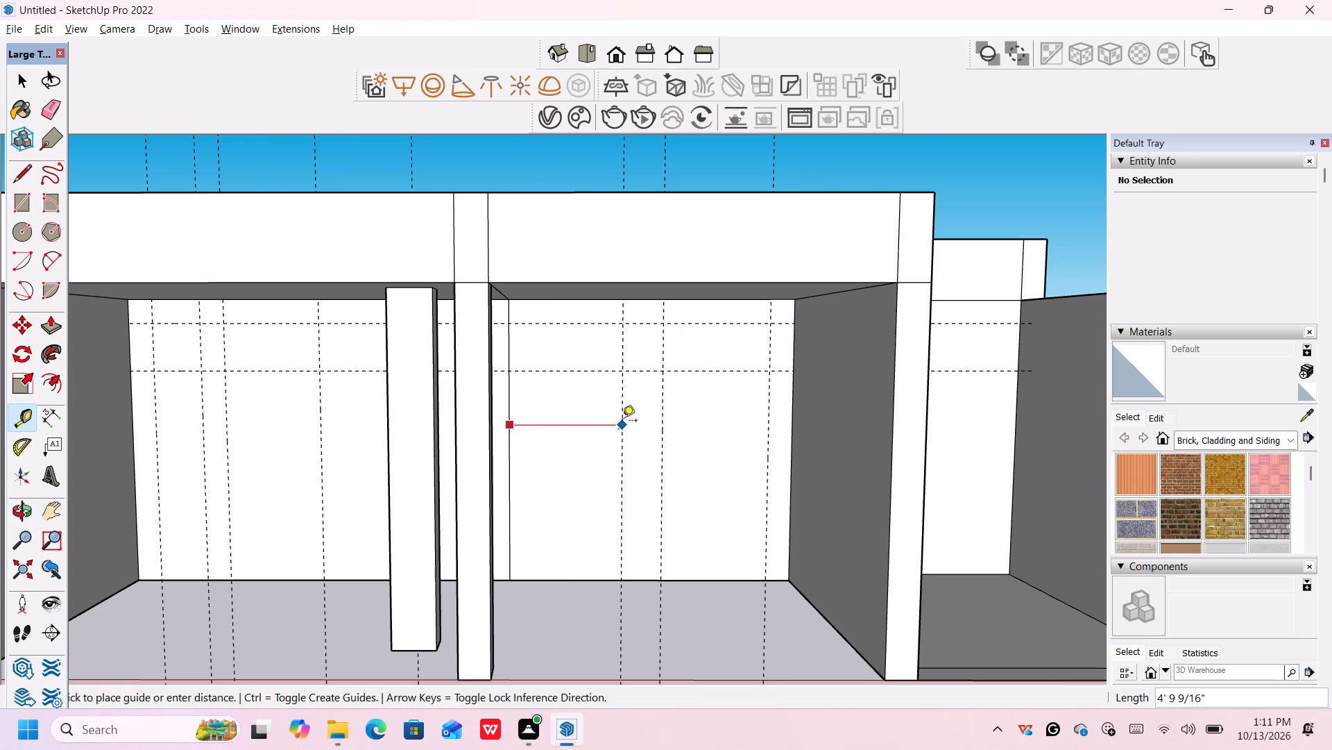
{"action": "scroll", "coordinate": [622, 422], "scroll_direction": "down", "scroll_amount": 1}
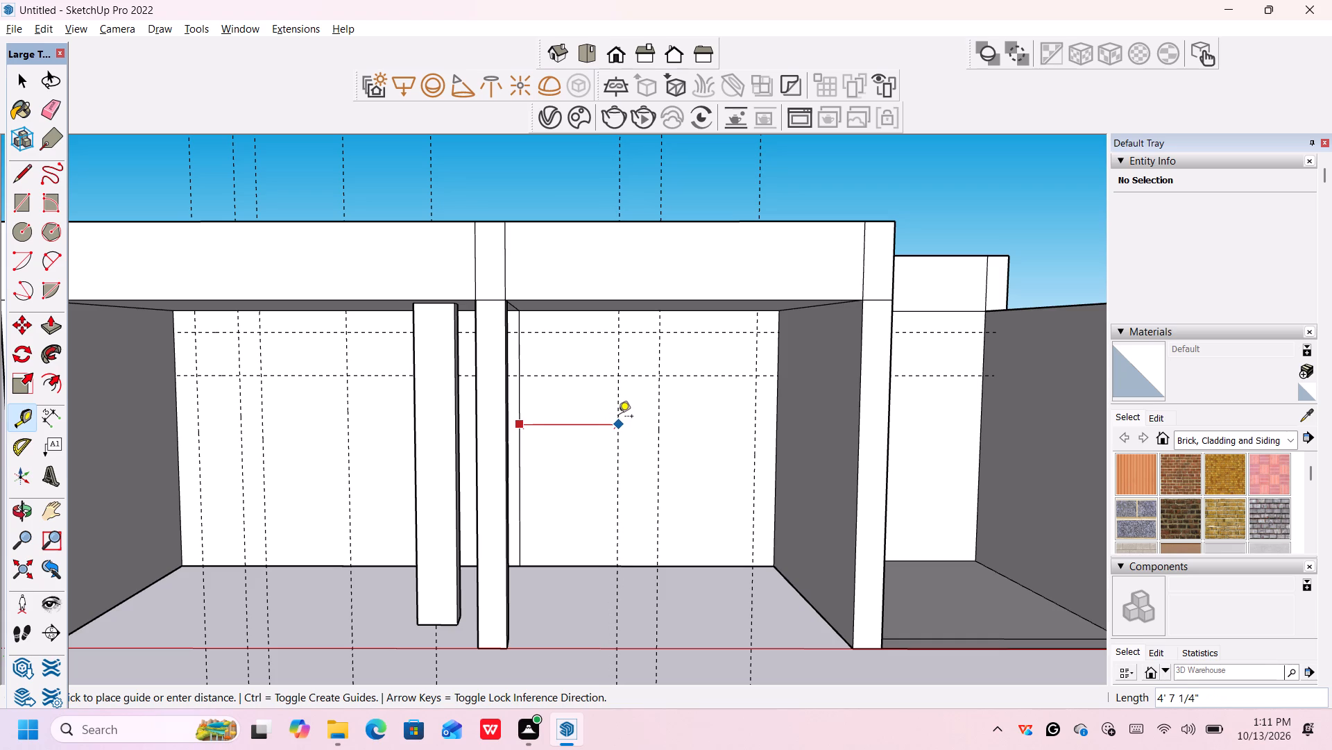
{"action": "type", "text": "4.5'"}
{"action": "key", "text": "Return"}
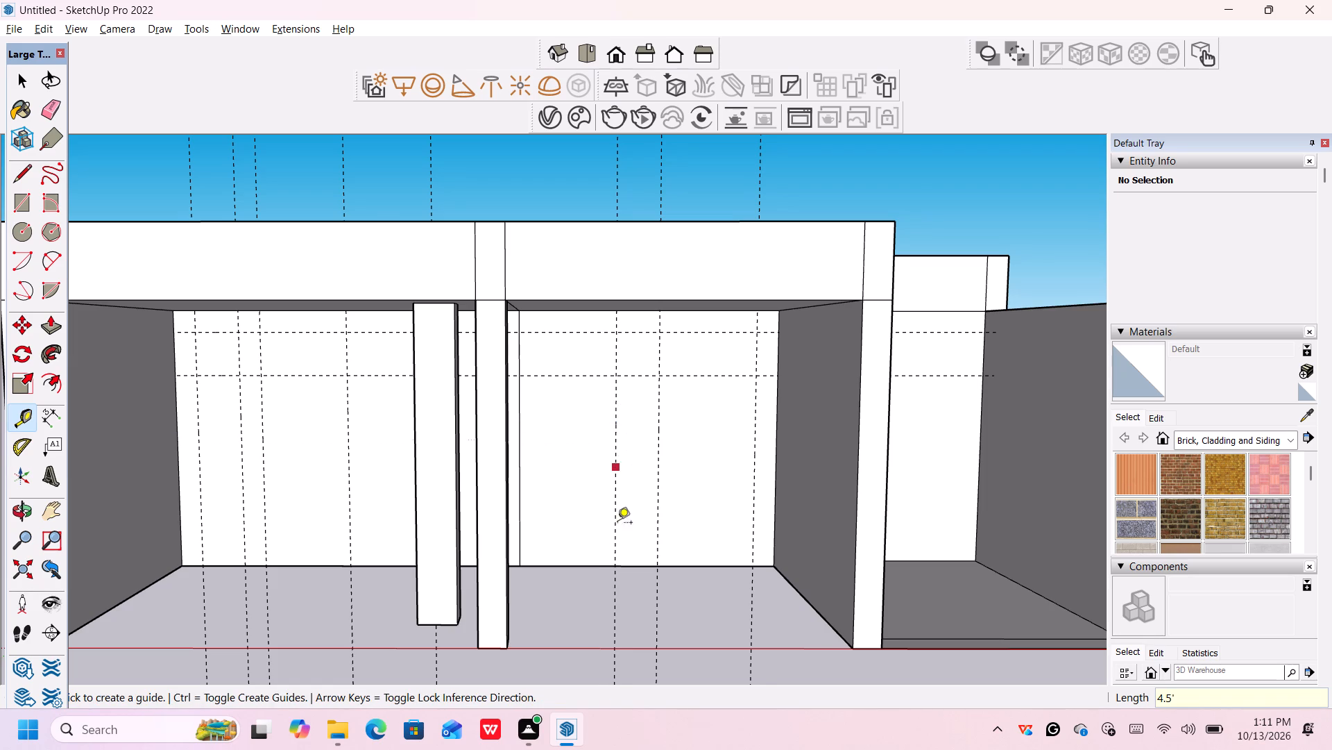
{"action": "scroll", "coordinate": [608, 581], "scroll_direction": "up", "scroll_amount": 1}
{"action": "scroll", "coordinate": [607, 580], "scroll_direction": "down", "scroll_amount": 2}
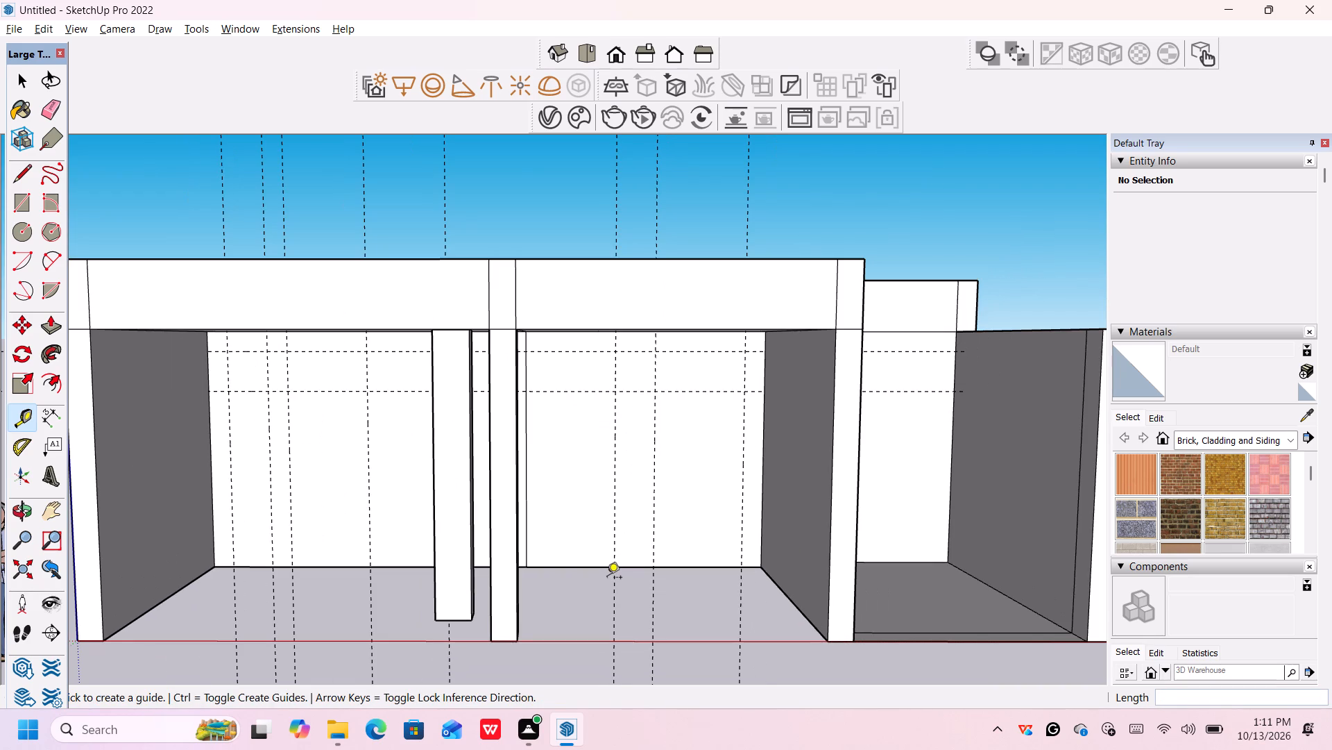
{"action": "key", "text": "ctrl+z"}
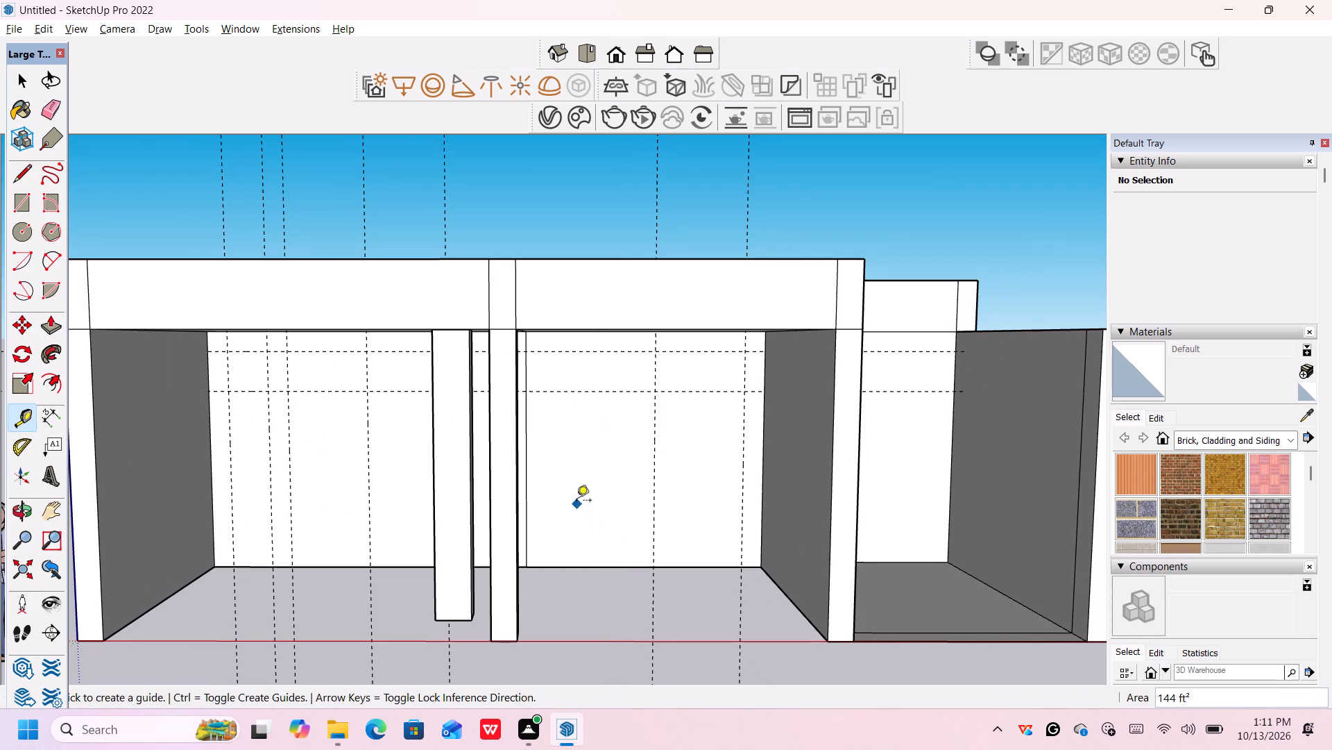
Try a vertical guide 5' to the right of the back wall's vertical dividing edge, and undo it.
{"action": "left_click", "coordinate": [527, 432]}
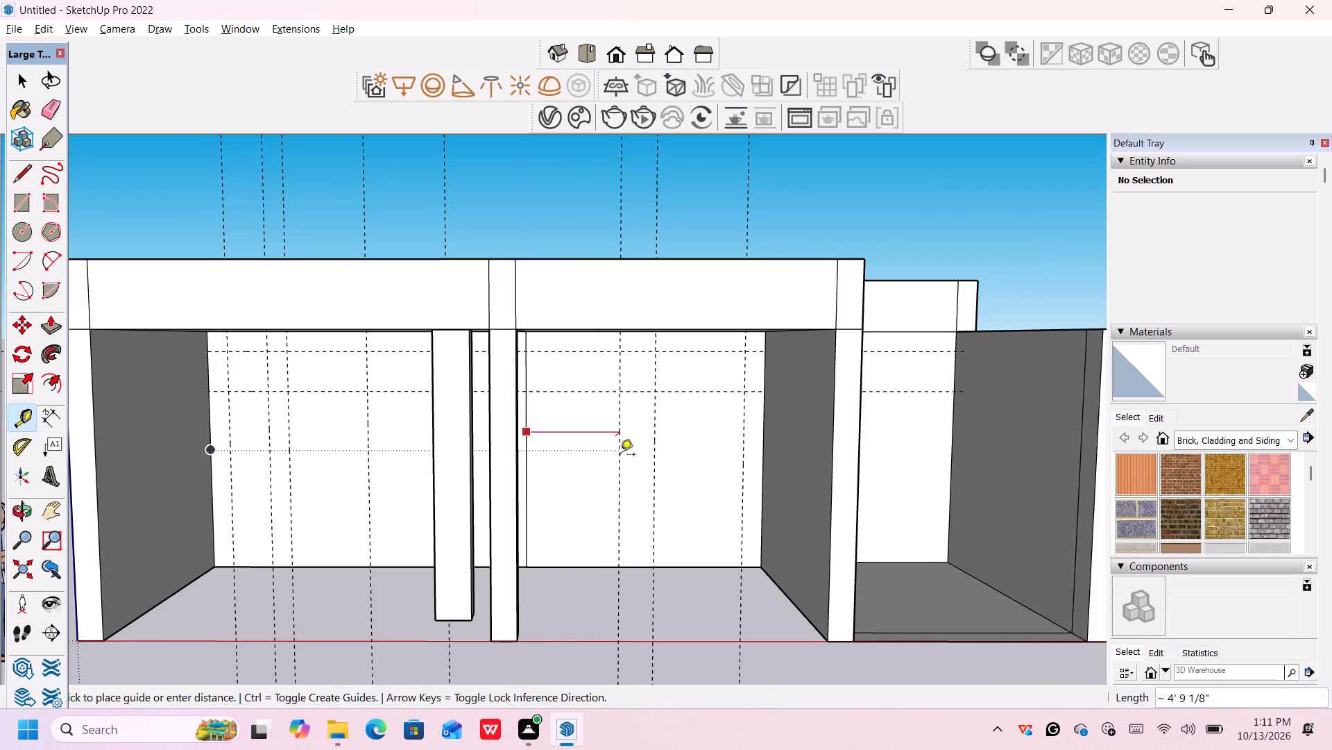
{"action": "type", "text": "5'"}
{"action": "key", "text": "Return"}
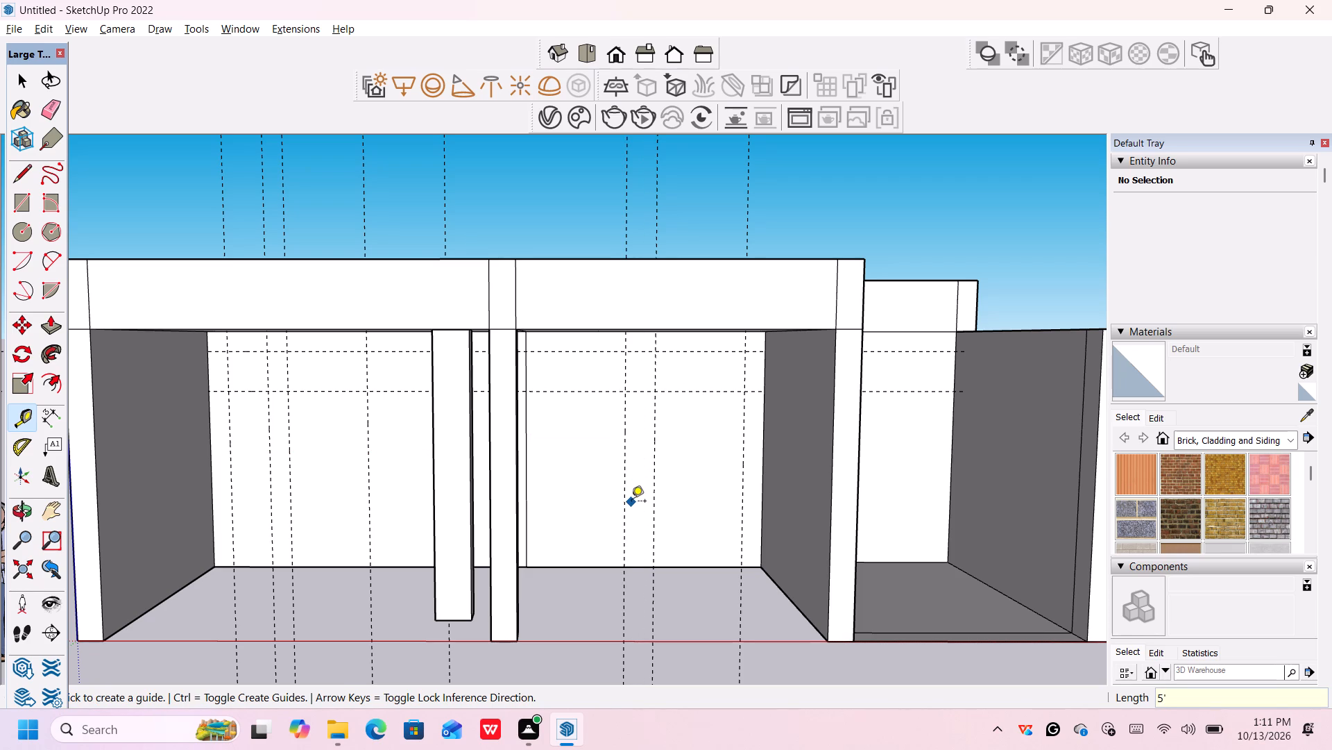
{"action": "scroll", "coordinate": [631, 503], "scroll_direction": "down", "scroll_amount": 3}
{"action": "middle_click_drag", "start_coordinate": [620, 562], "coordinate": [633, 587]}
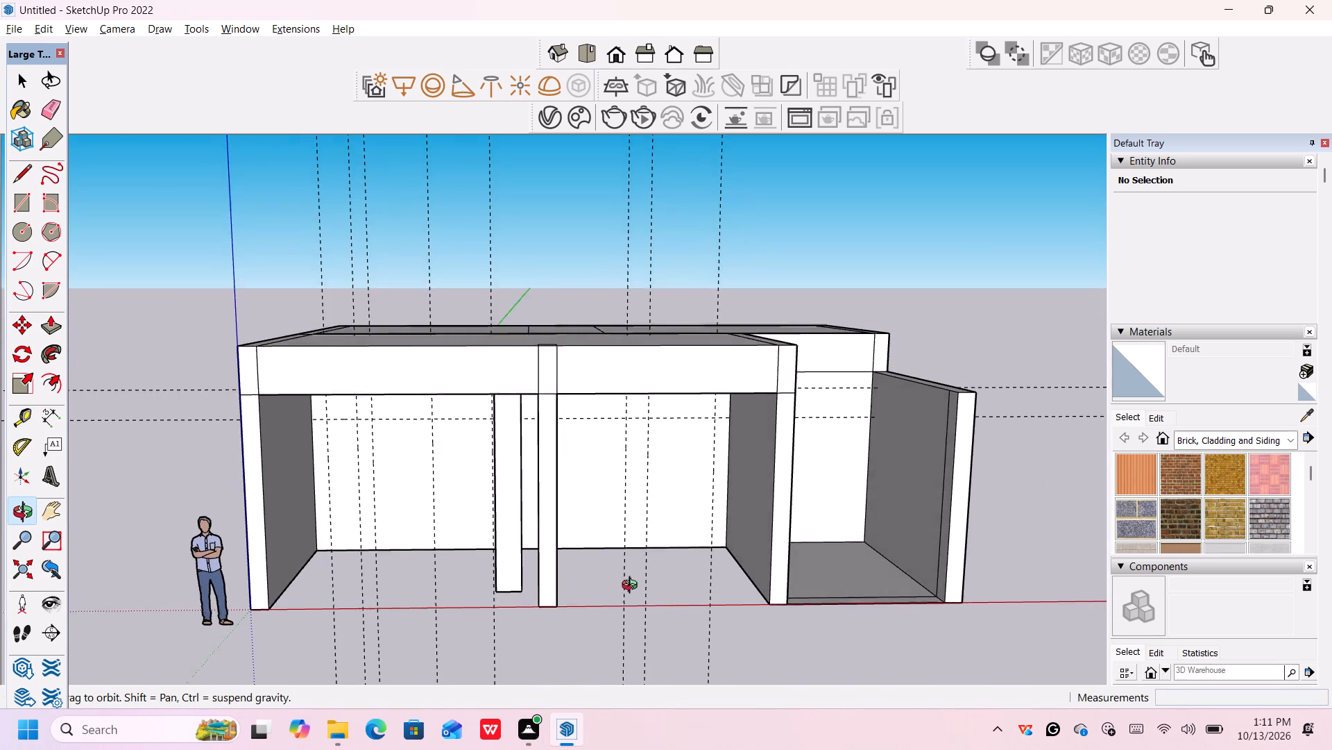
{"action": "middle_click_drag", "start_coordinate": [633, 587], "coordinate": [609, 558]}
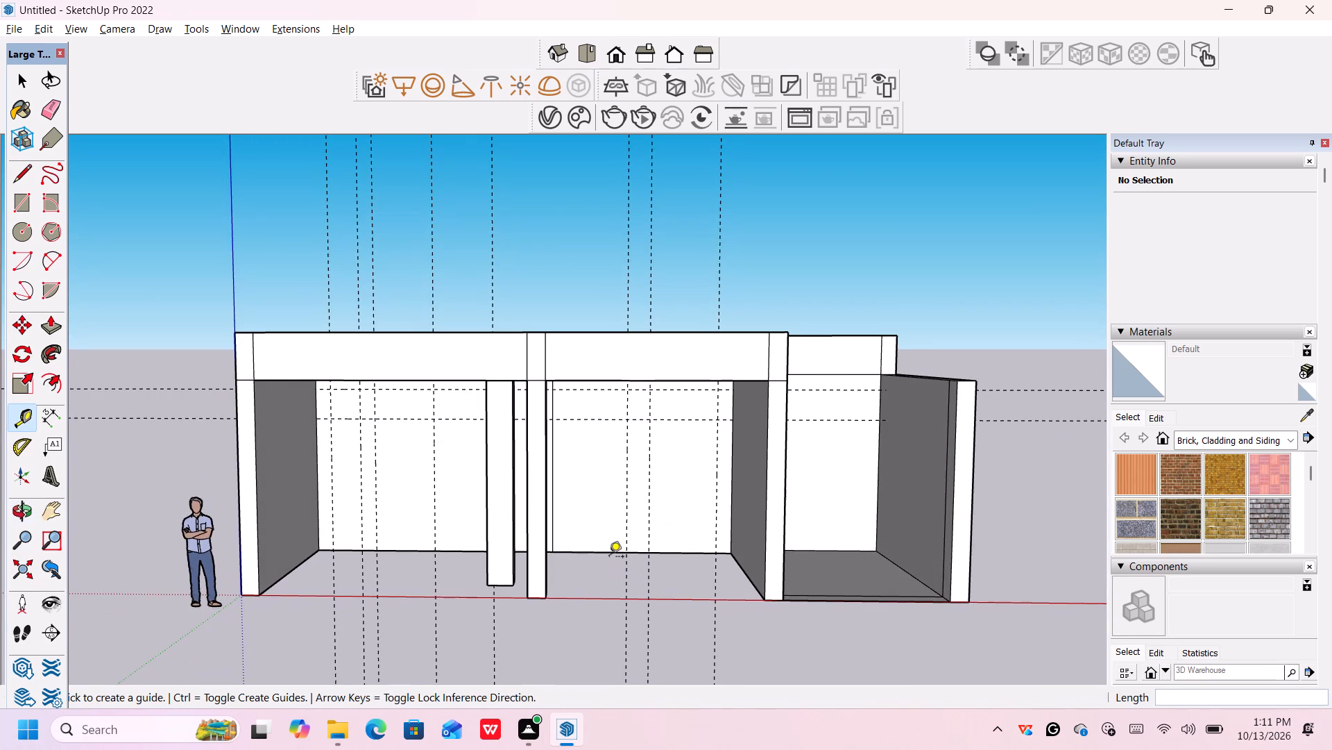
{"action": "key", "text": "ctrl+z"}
Add a vertical guide on the back wall, 6' to the right of the vertical dividing edge behind the columns.
{"action": "left_click", "coordinate": [554, 467]}
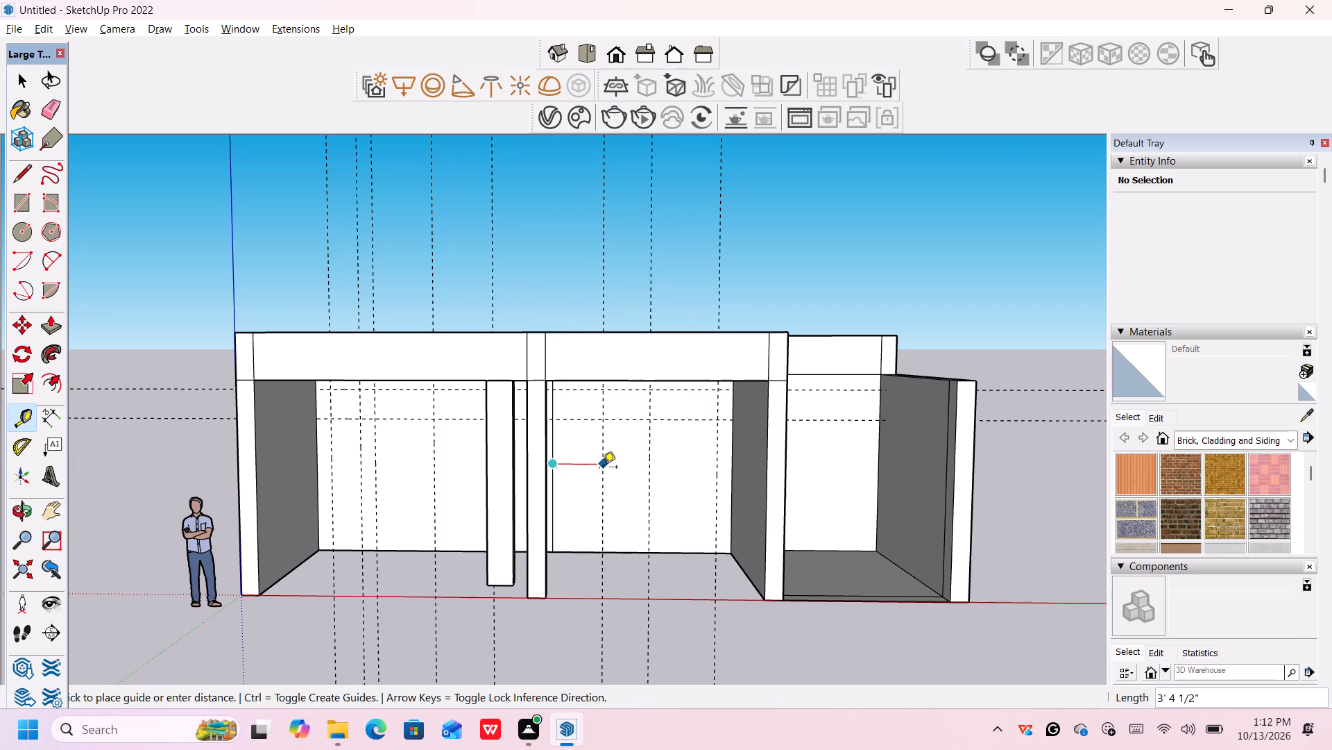
{"action": "type", "text": "6'"}
{"action": "key", "text": "Return"}
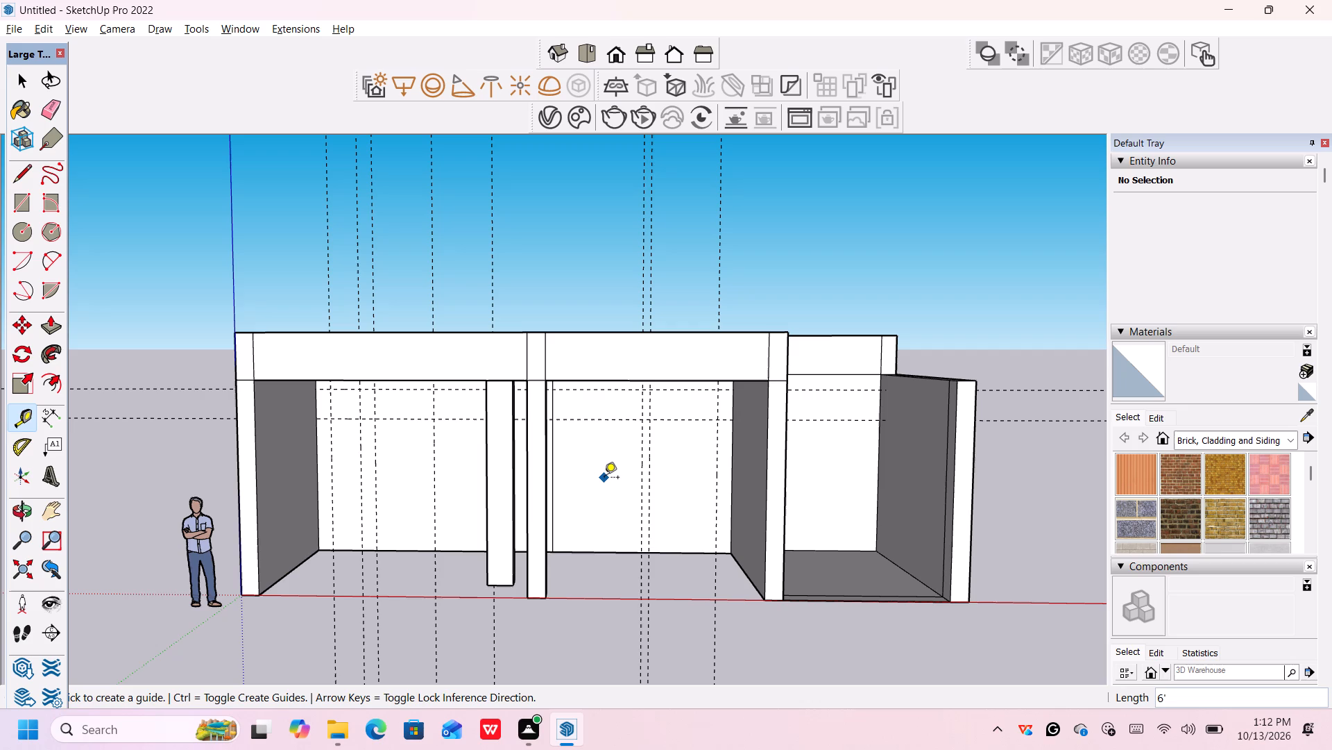
Add a horizontal guide on the back wall, 3' above its bottom edge at the floor.
{"action": "scroll", "coordinate": [616, 488], "scroll_direction": "up", "scroll_amount": 3}
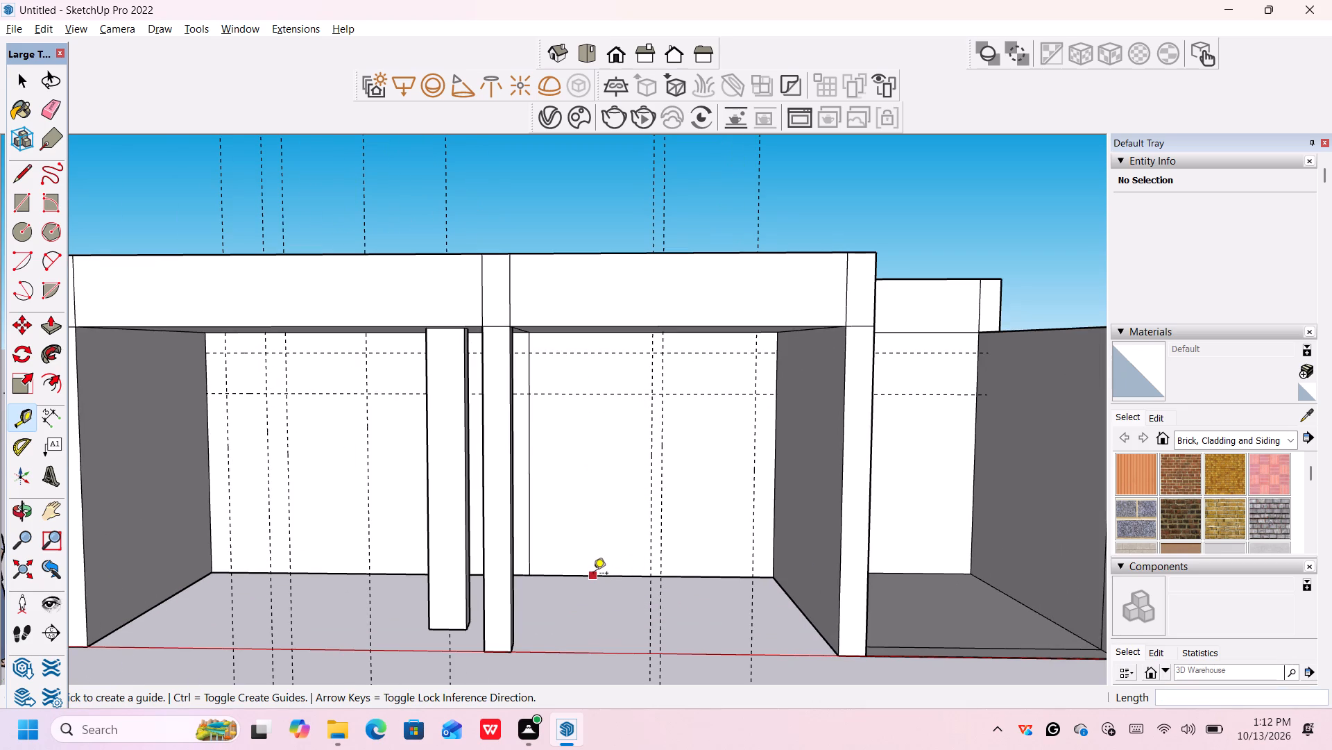
{"action": "left_click", "coordinate": [588, 394]}
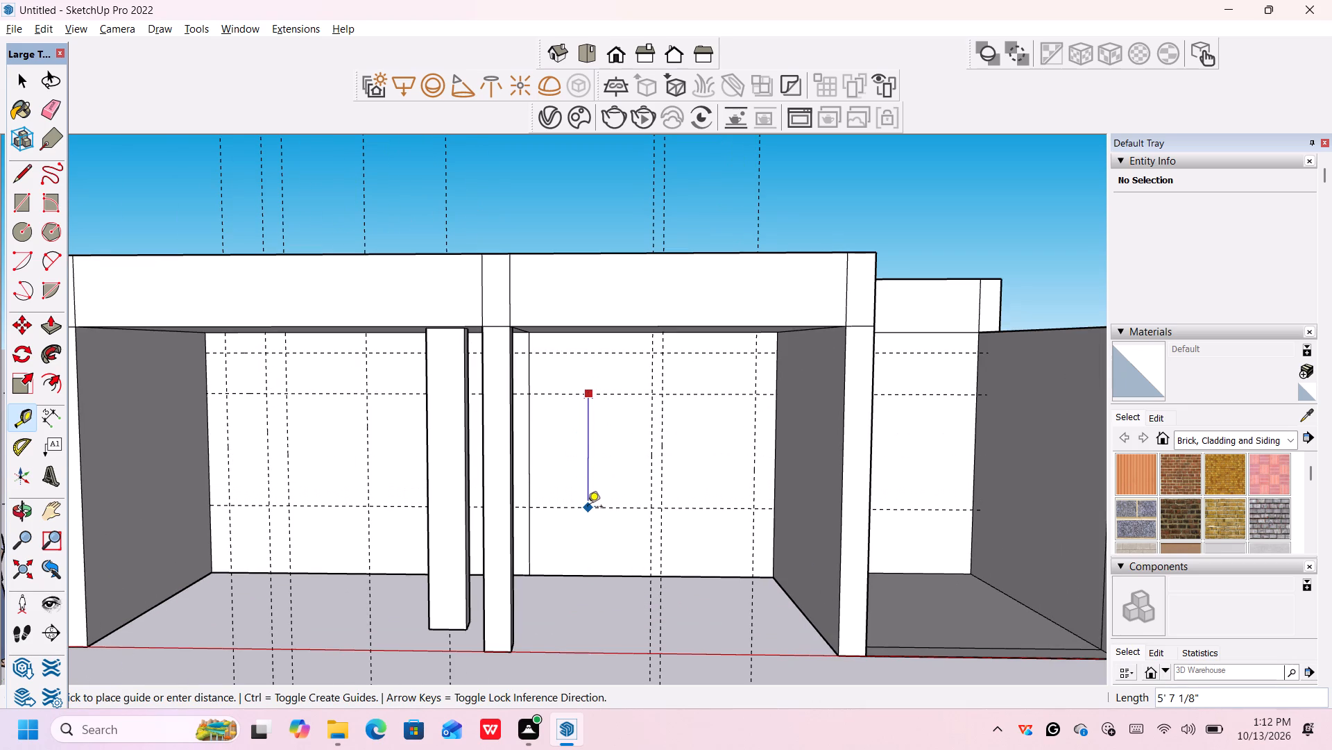
{"action": "key", "text": "Escape"}
{"action": "left_click", "coordinate": [586, 577]}
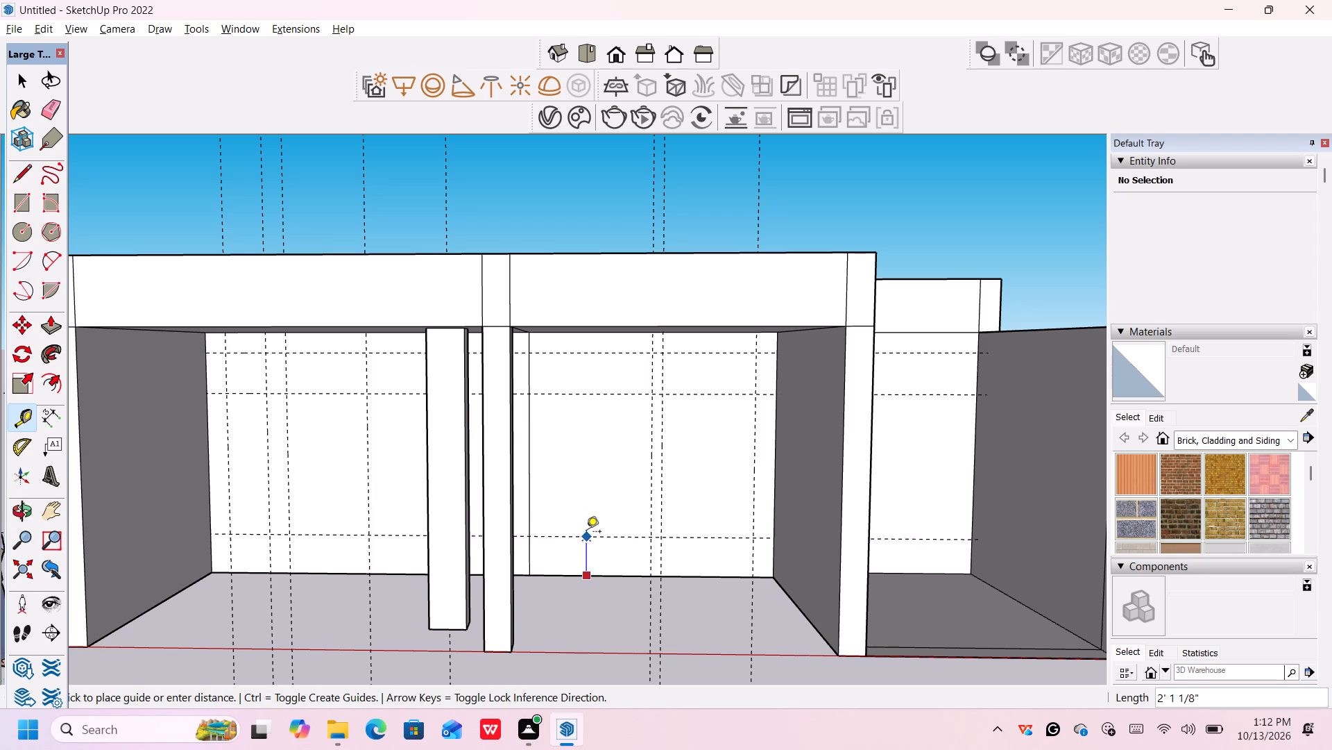
{"action": "key", "text": "3"}
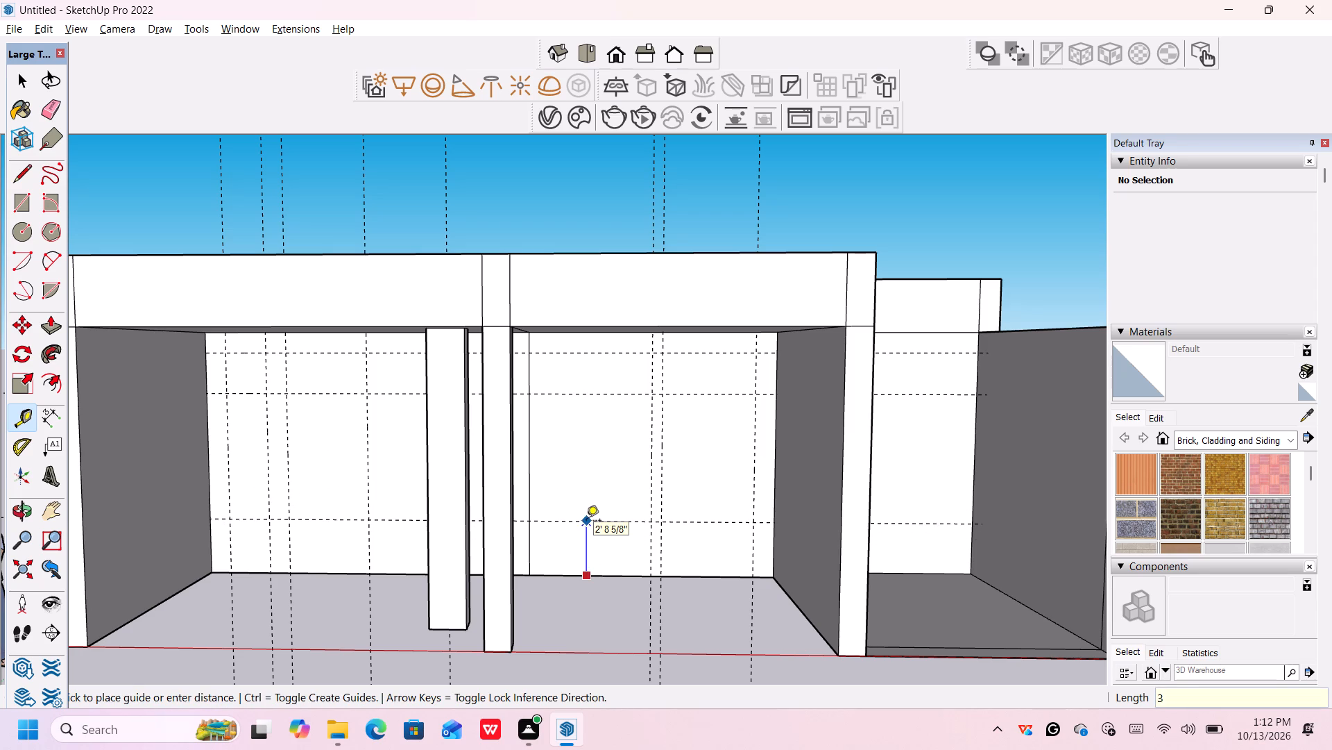
{"action": "key", "text": "apostrophe"}
{"action": "key", "text": "Return"}
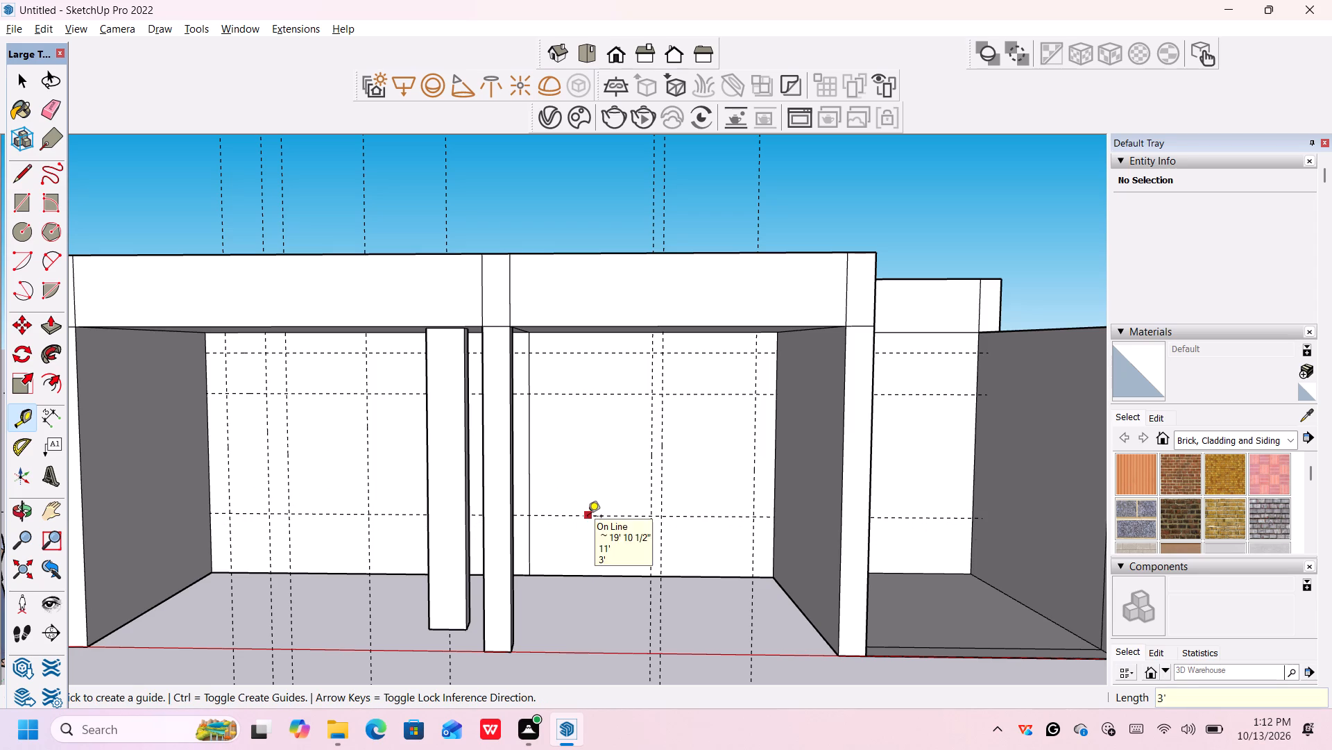
Push/Pull the back wall face to the left of the dividing edge 3' forward, toward the columns.
{"action": "scroll", "coordinate": [588, 517], "scroll_direction": "down", "scroll_amount": 4}
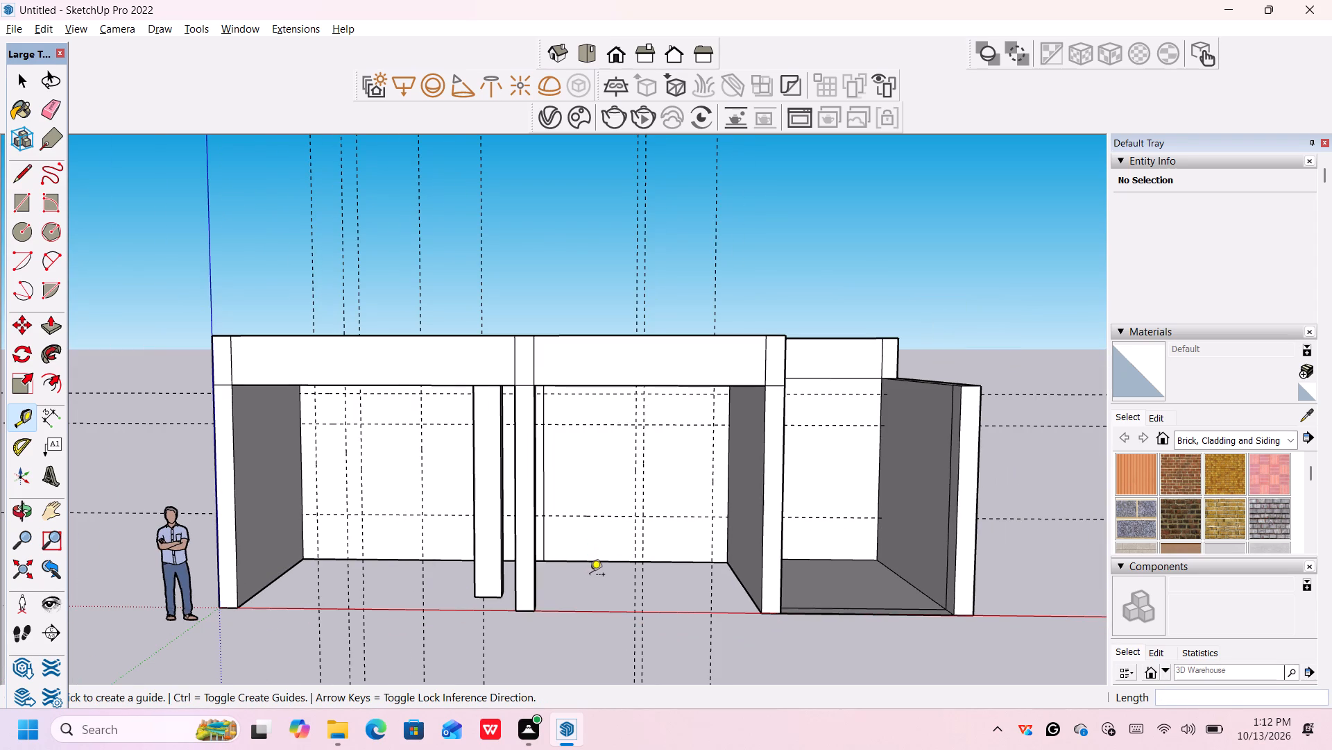
{"action": "middle_click_drag", "start_coordinate": [591, 587], "coordinate": [599, 589]}
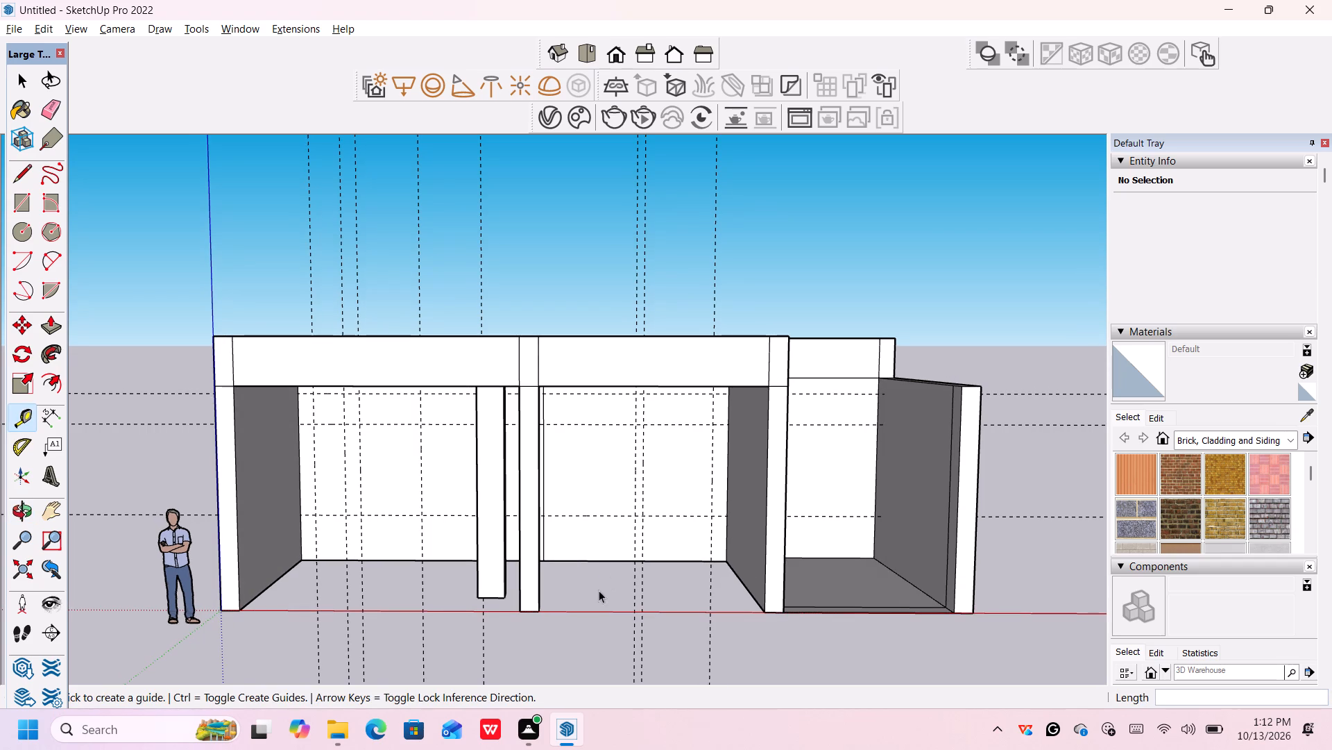
{"action": "key", "text": "space"}
{"action": "scroll", "coordinate": [462, 485], "scroll_direction": "up", "scroll_amount": 1}
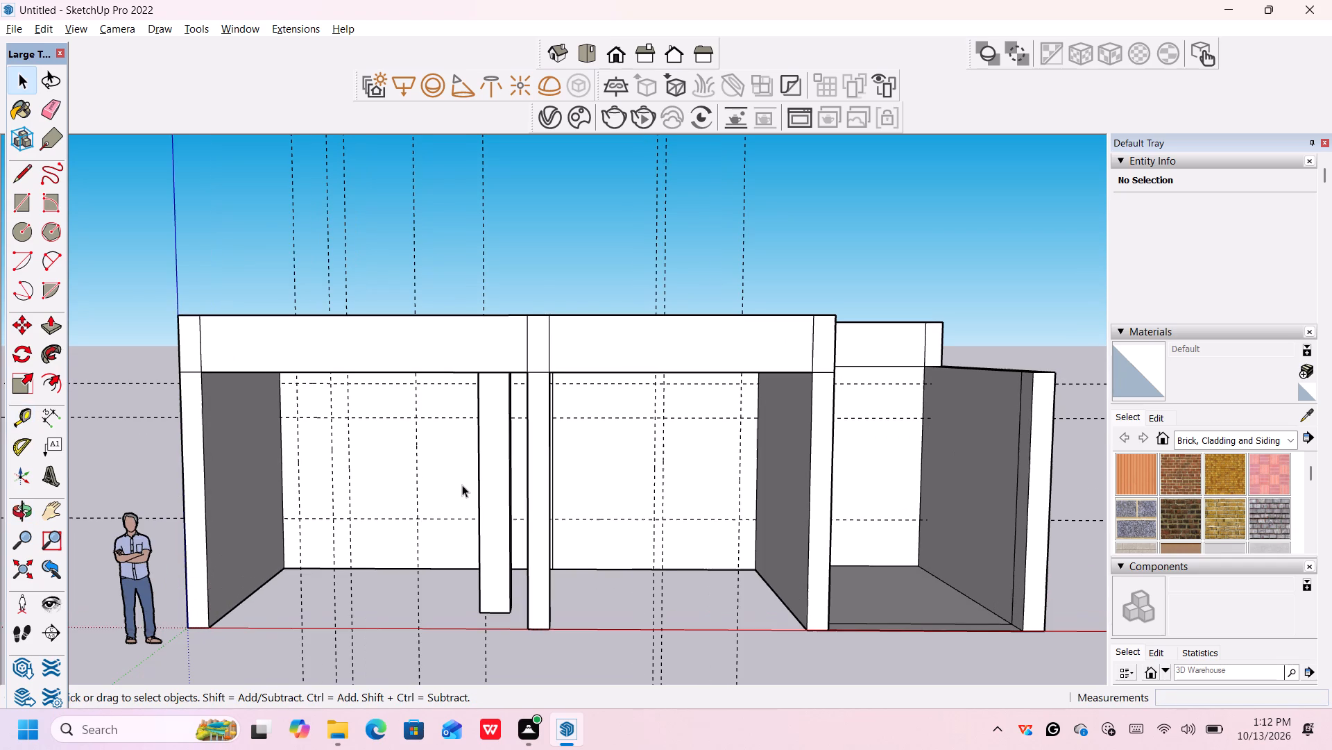
{"action": "key", "text": "p"}
{"action": "left_click", "coordinate": [459, 483]}
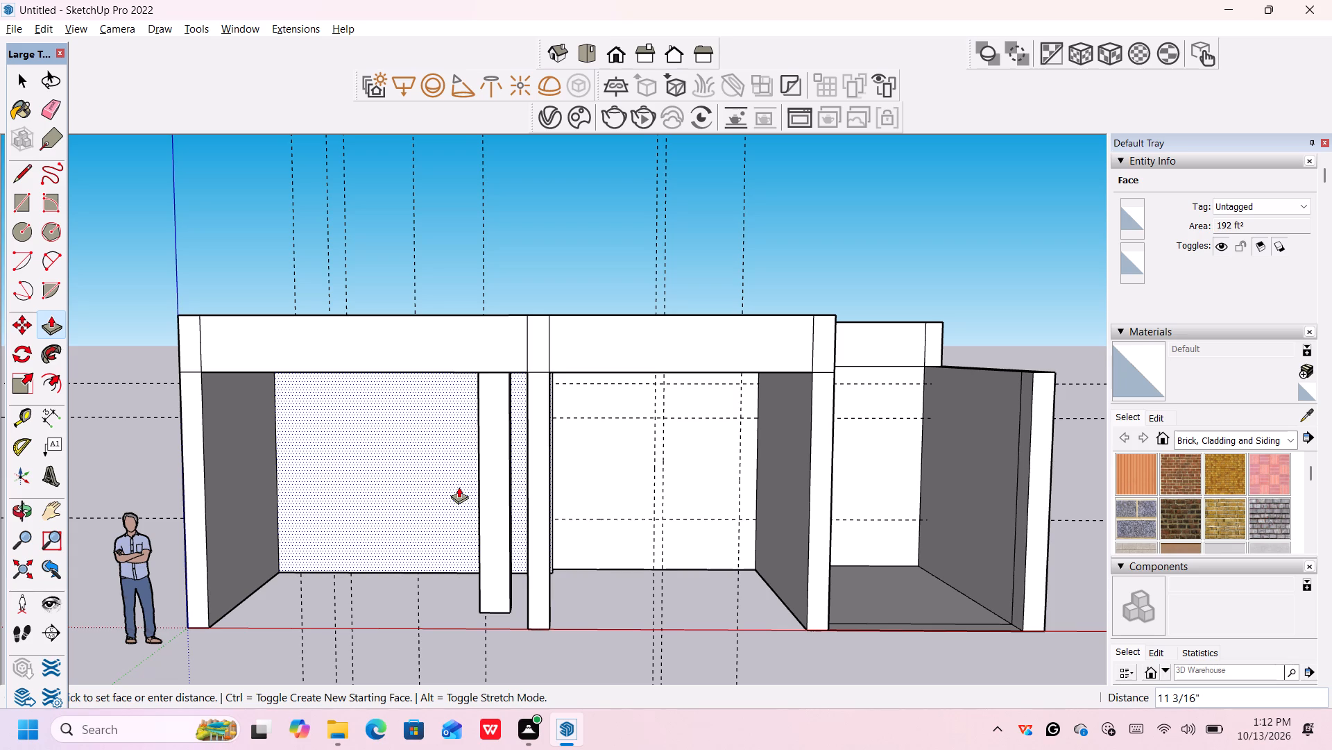
{"action": "scroll", "coordinate": [456, 493], "scroll_direction": "down", "scroll_amount": 1}
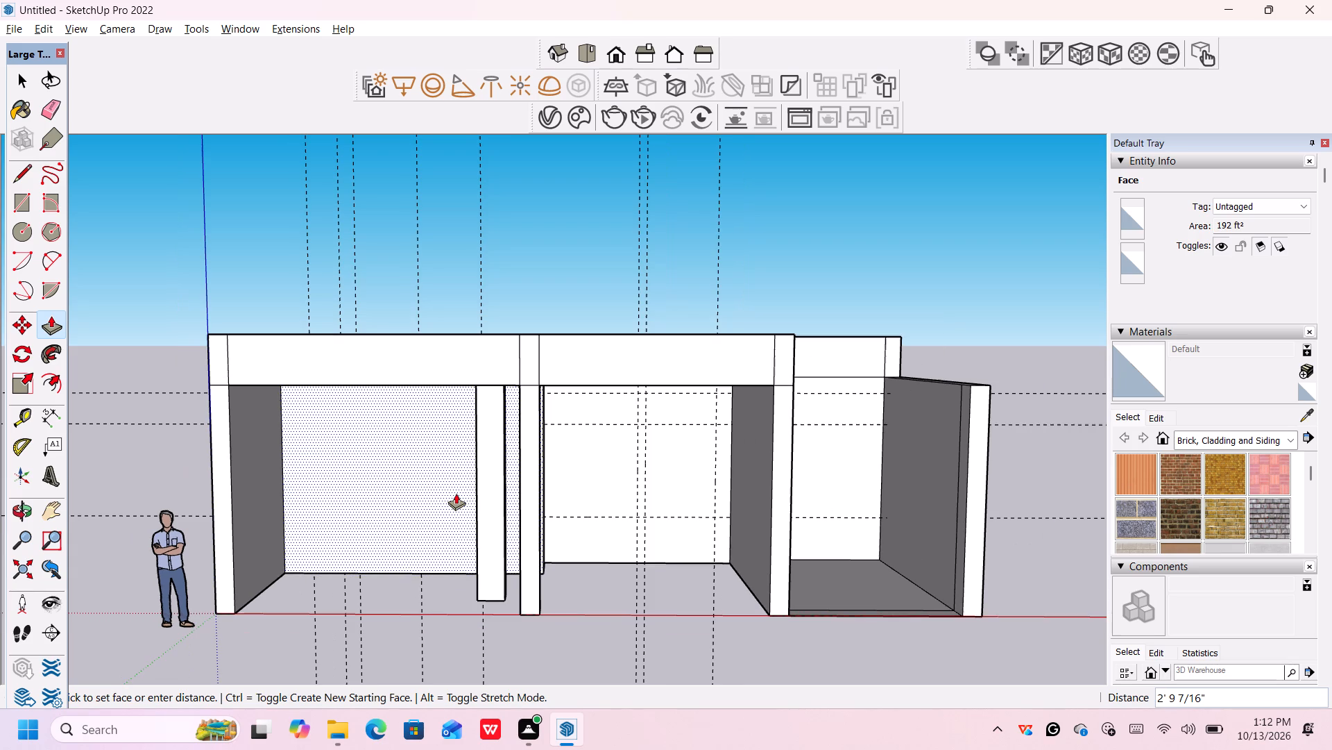
{"action": "middle_click_drag", "start_coordinate": [456, 494], "coordinate": [515, 550]}
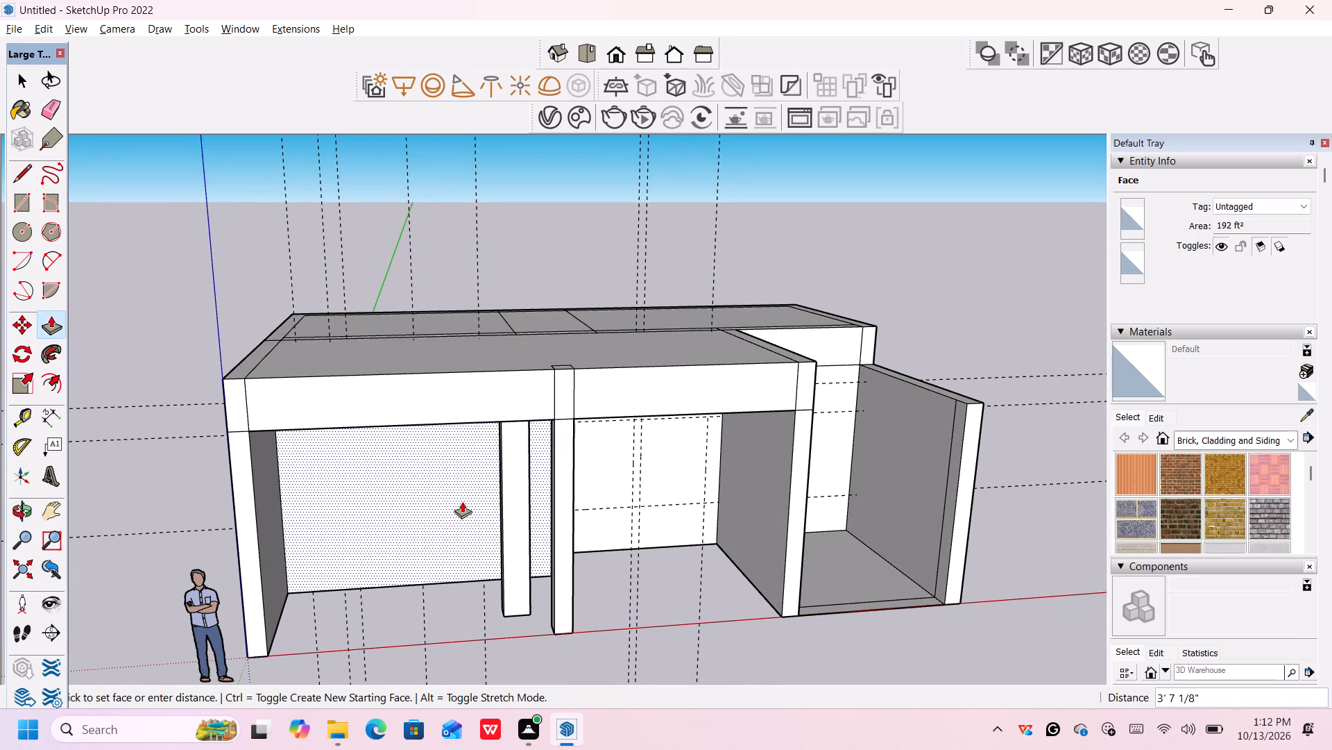
{"action": "middle_click_drag", "start_coordinate": [461, 501], "coordinate": [426, 481]}
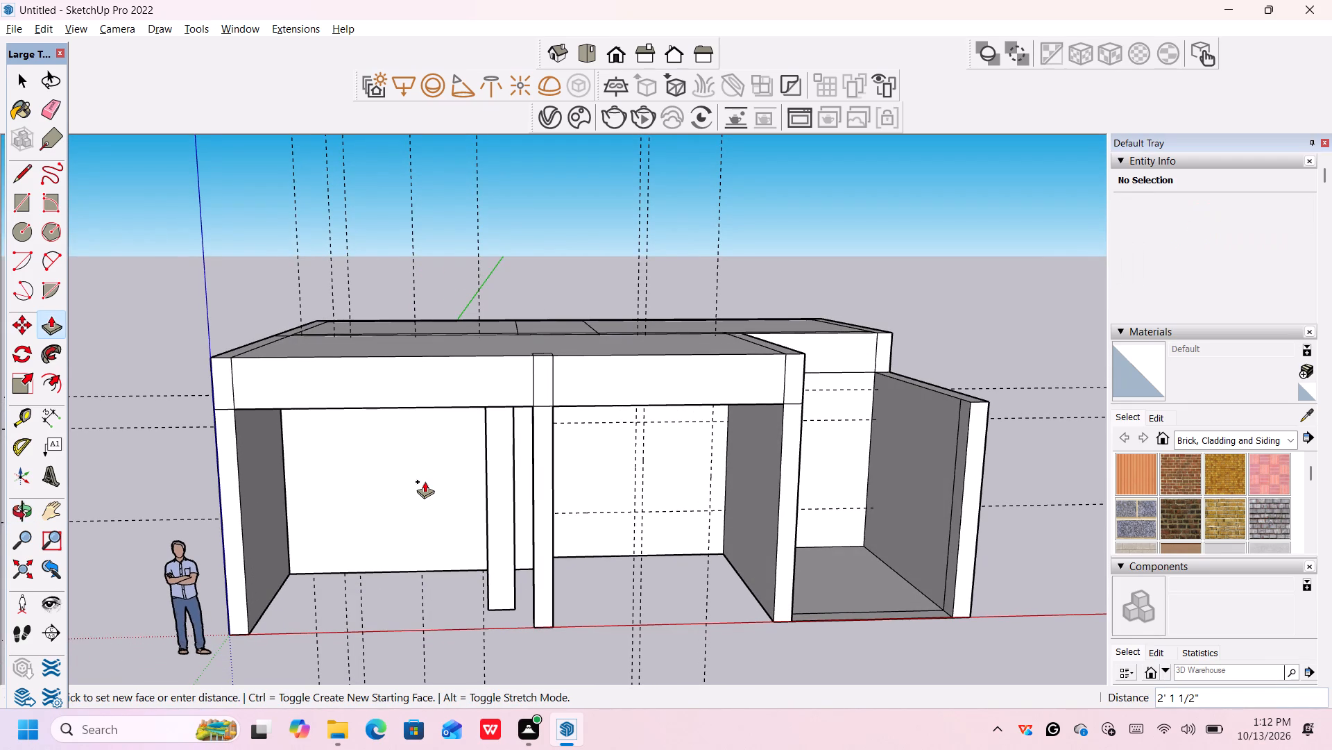
{"action": "type", "text": "3'"}
{"action": "key", "text": "Return"}
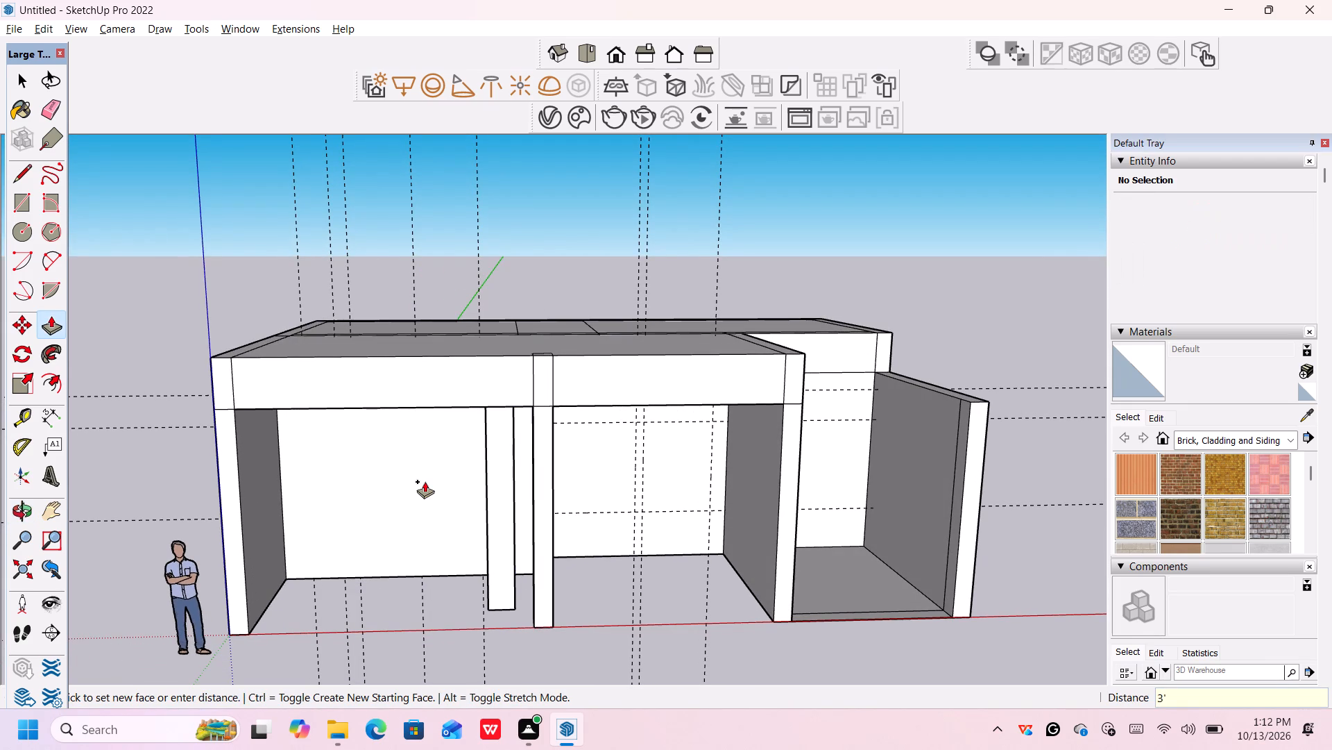
{"action": "scroll", "coordinate": [441, 597], "scroll_direction": "down", "scroll_amount": 1}
{"action": "key", "text": "space"}
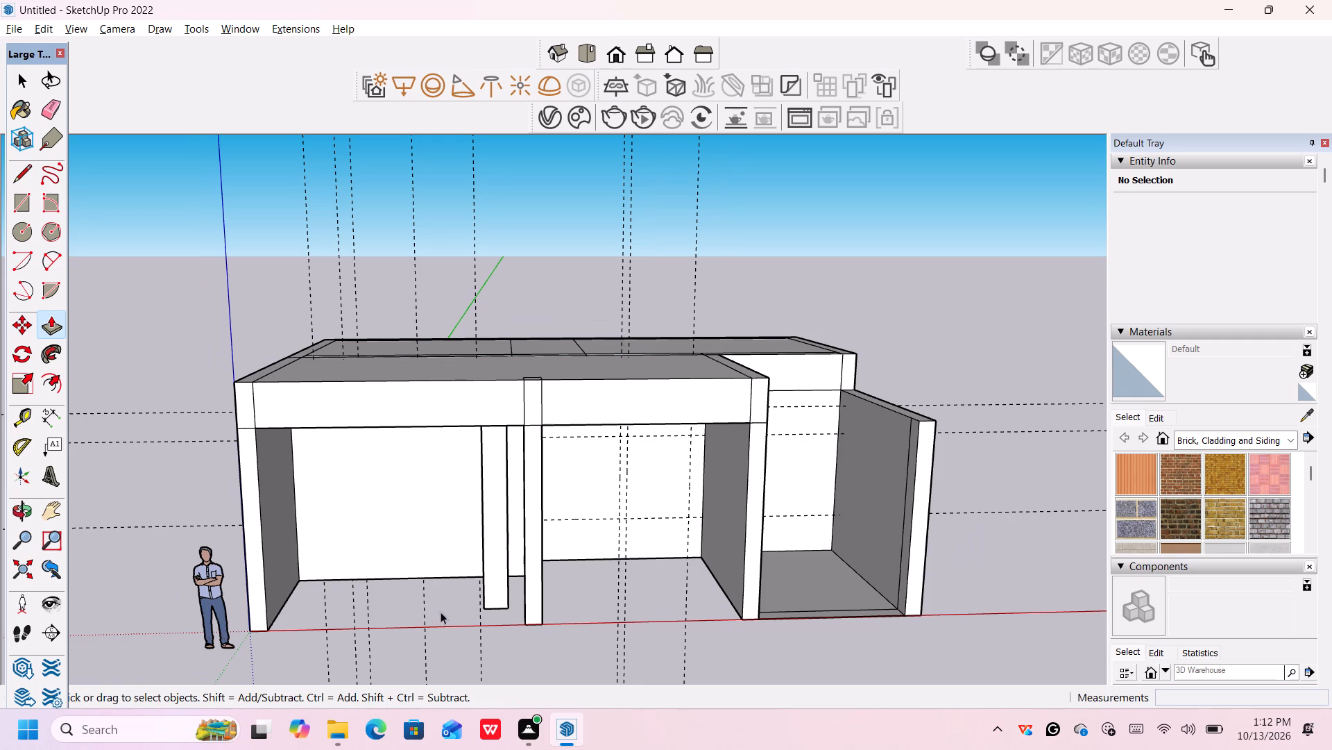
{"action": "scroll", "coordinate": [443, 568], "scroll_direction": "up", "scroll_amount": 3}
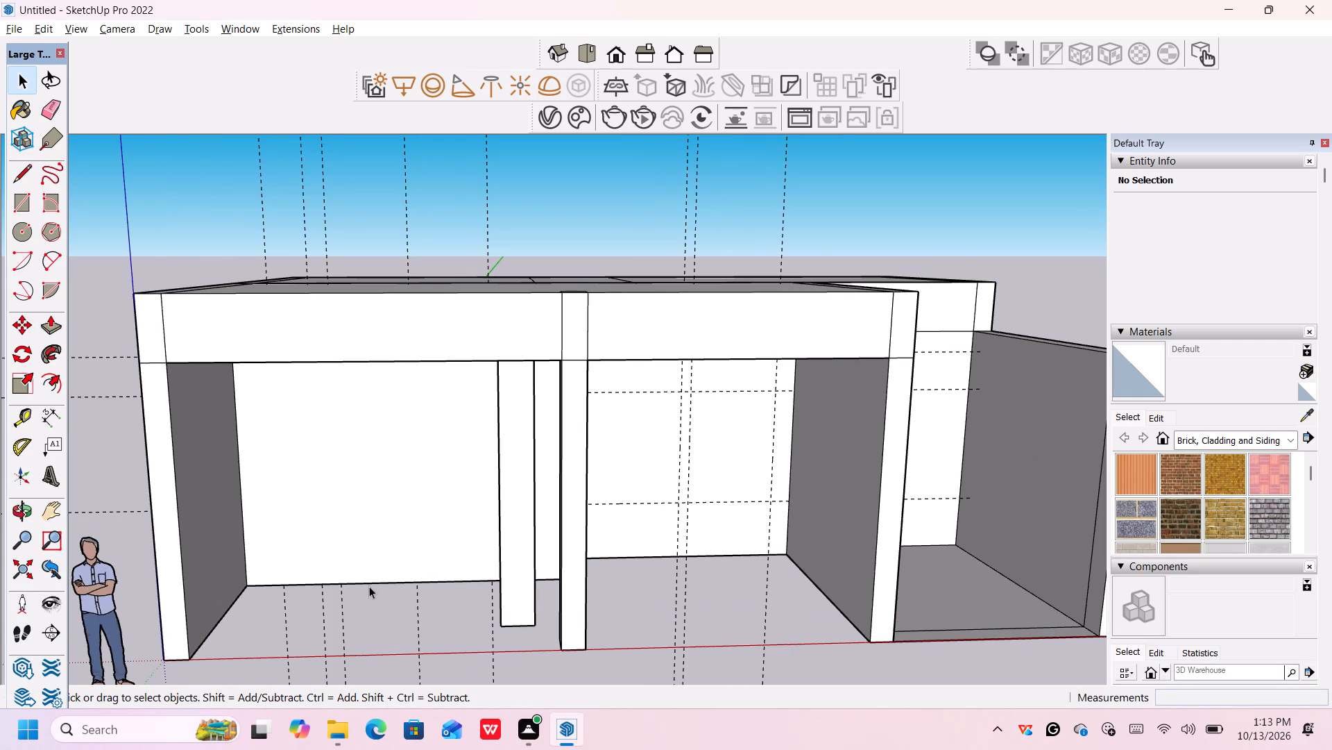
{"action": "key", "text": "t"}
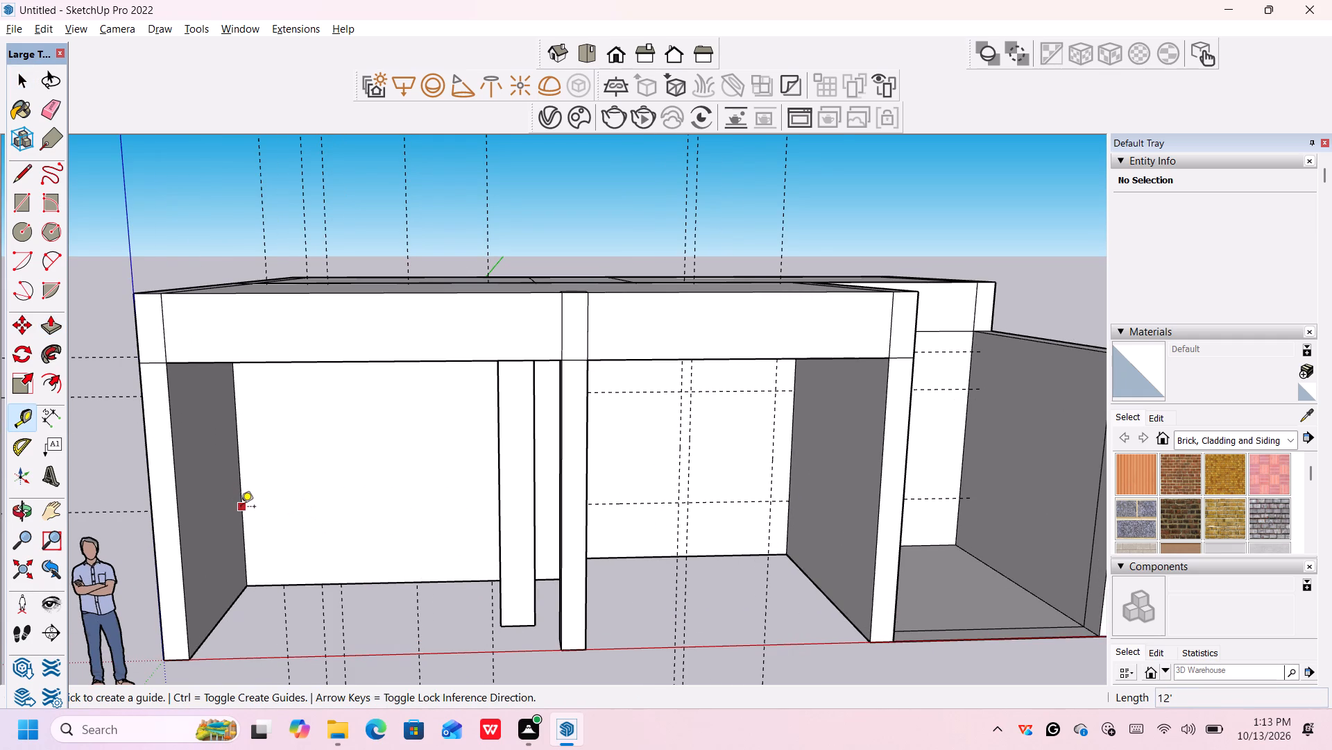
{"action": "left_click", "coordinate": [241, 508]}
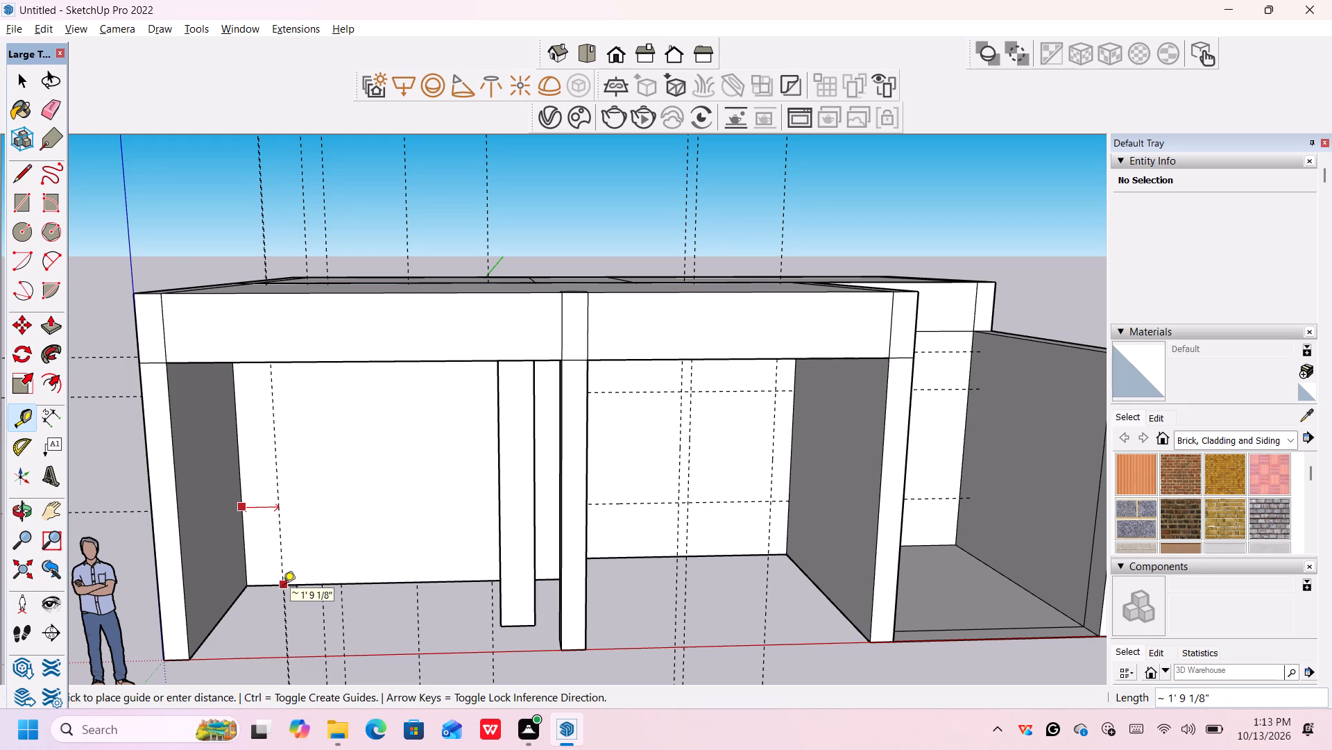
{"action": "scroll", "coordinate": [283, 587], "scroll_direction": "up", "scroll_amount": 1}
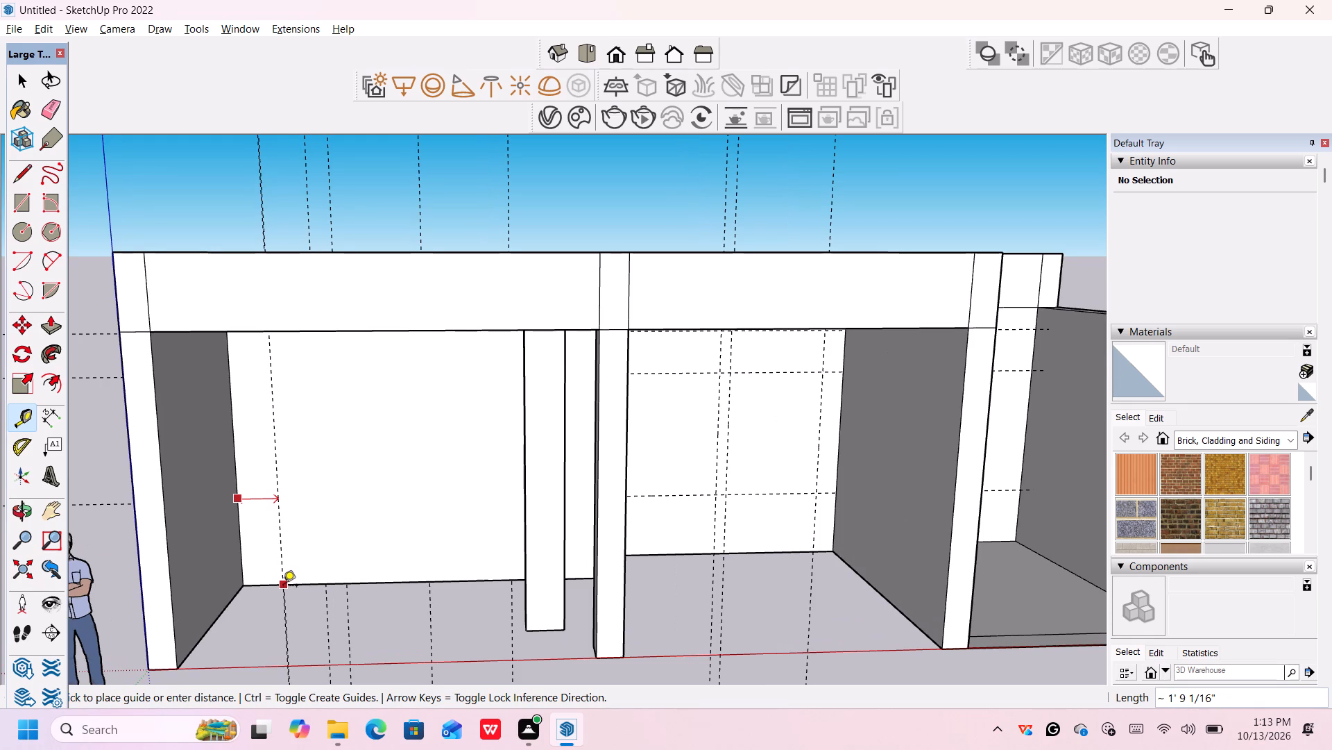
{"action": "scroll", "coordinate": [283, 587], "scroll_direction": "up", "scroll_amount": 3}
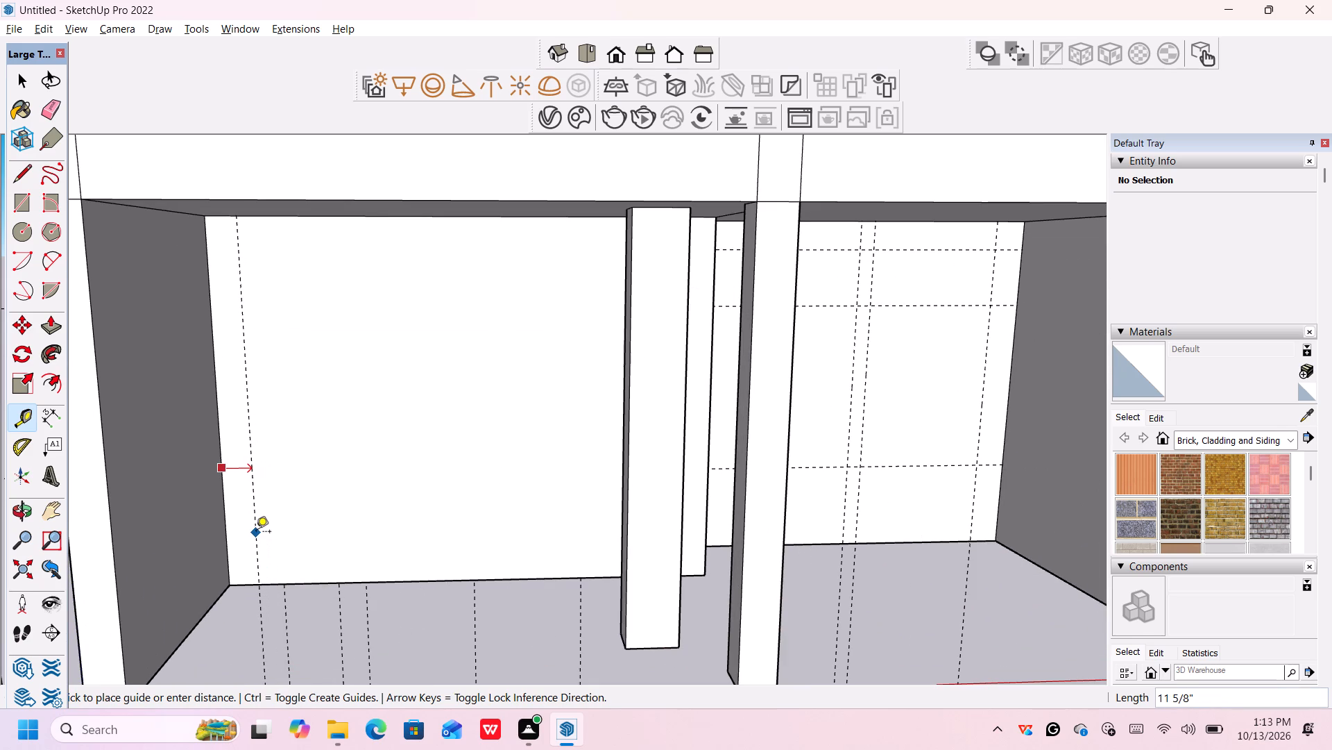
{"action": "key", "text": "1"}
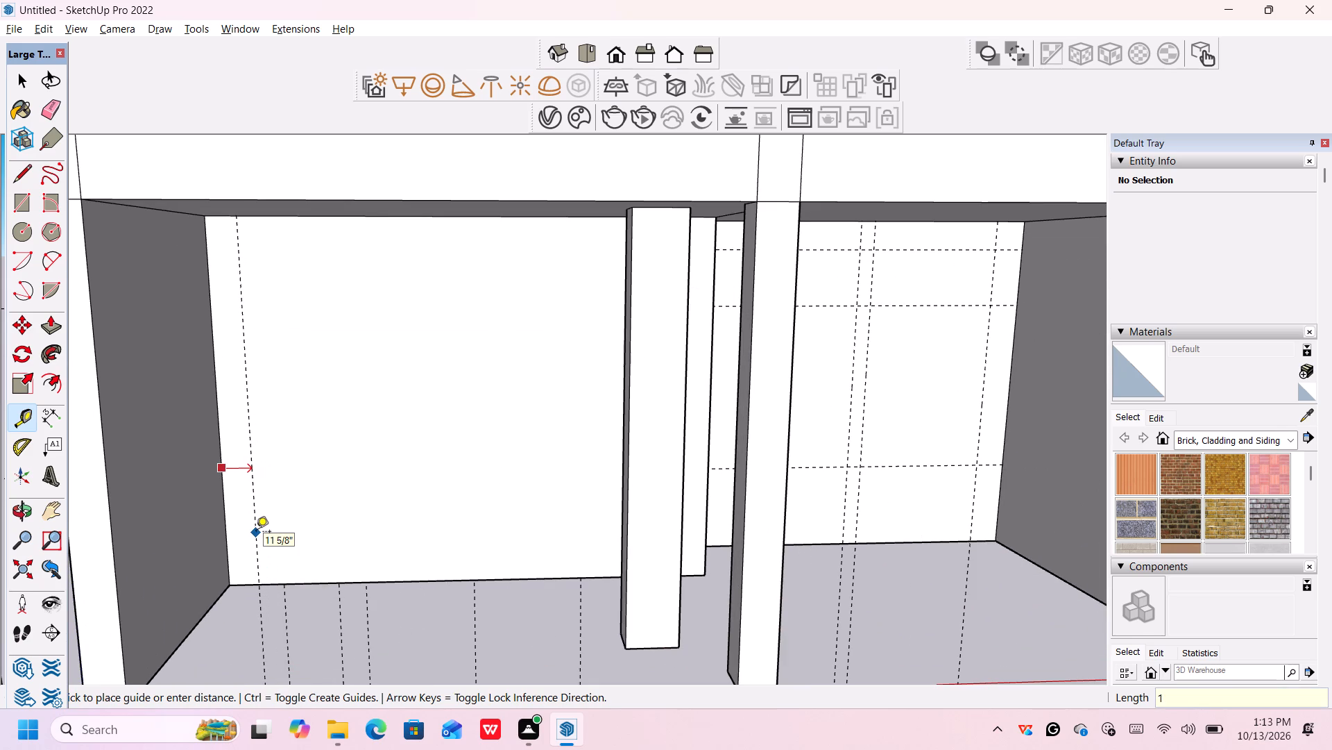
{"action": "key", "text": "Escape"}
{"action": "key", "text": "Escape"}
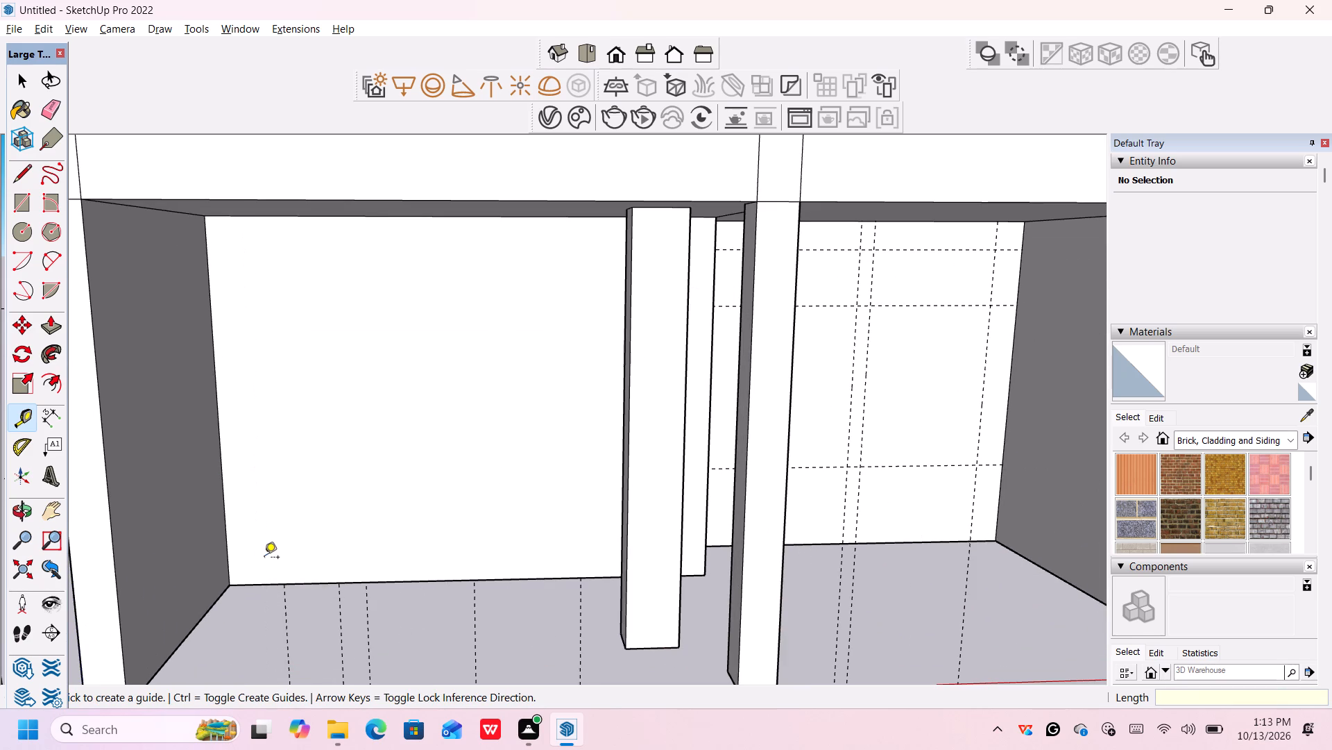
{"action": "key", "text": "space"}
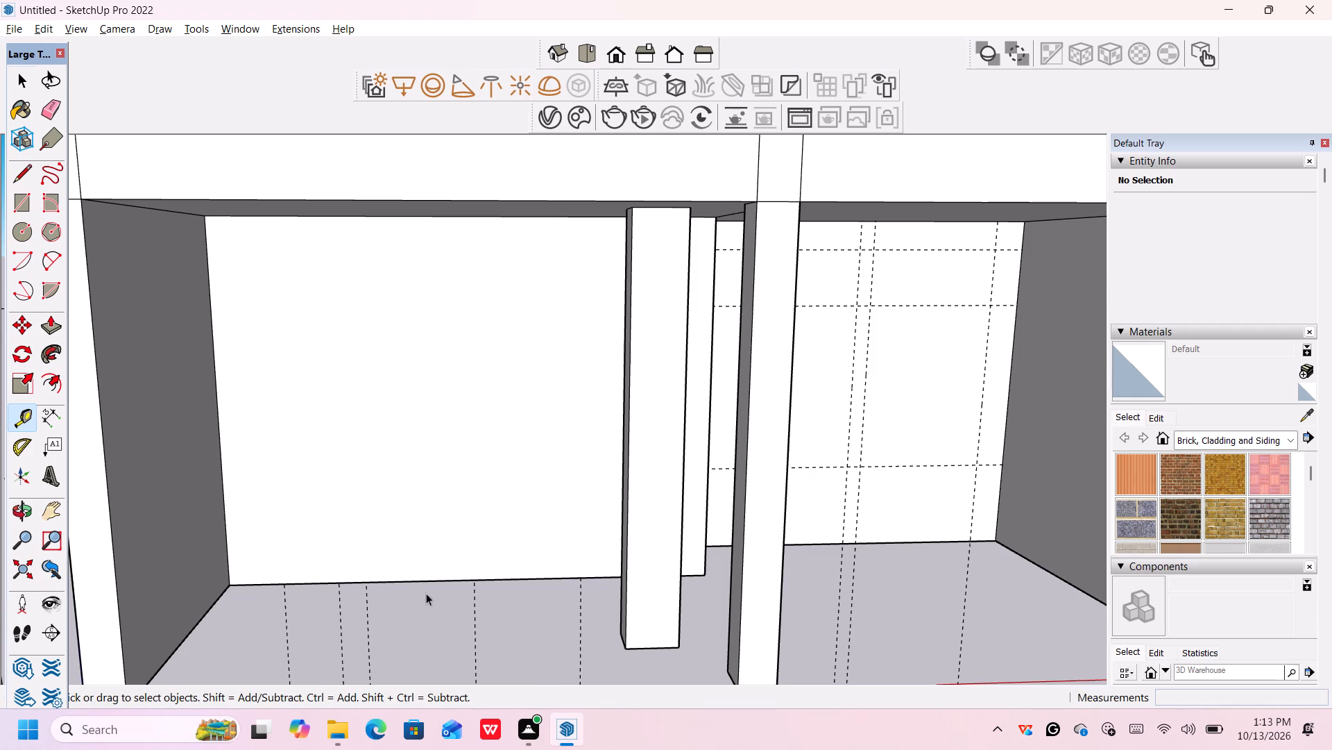
Delete the five vertical guides running behind the left bay's pulled-forward wall.
{"action": "scroll", "coordinate": [431, 595], "scroll_direction": "down", "scroll_amount": 5}
{"action": "left_click_drag", "start_coordinate": [563, 642], "coordinate": [262, 639]}
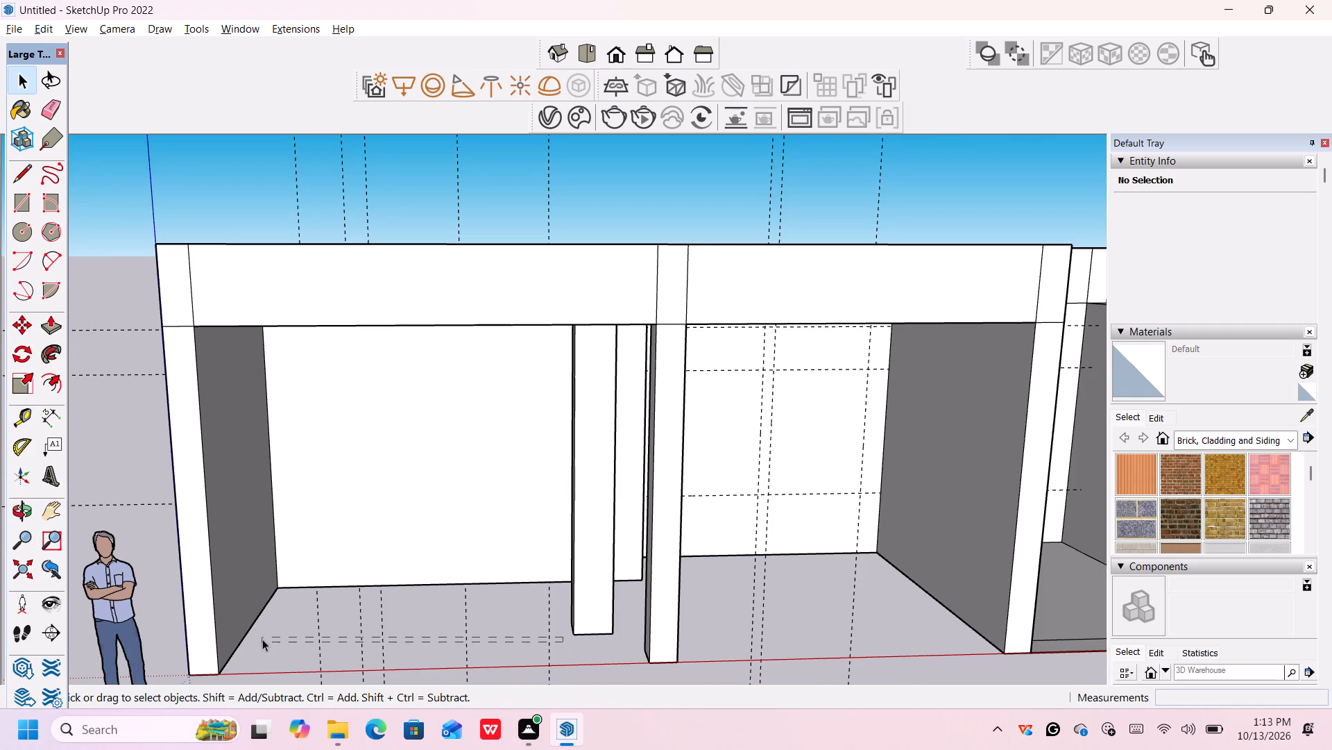
{"action": "left_click_drag", "start_coordinate": [262, 639], "coordinate": [271, 647]}
{"action": "left_click_drag", "start_coordinate": [552, 617], "coordinate": [552, 618]}
{"action": "left_click_drag", "start_coordinate": [552, 618], "coordinate": [301, 665]}
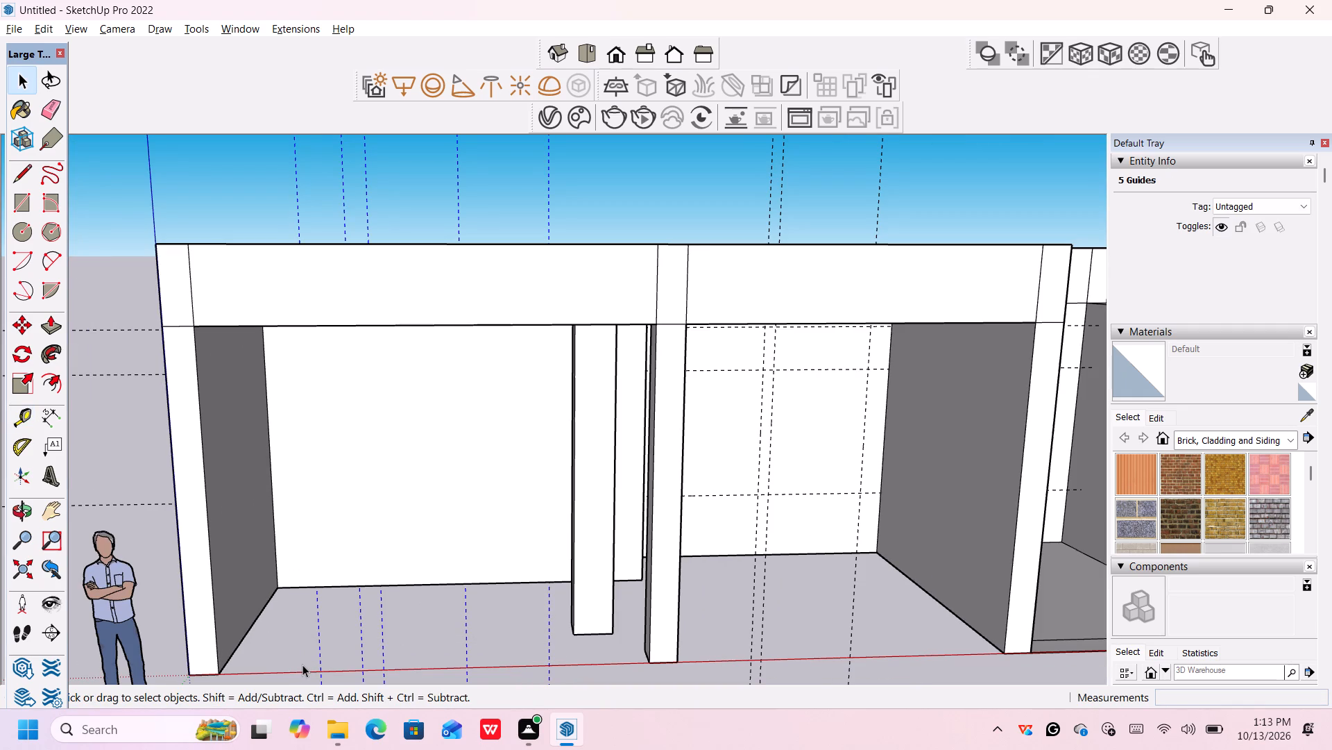
{"action": "key", "text": "Delete"}
Draw a 6' wide rectangular outline on the right bay's back wall, from the dividing corner to the first vertical guide, between the lower two horizontal guides.
{"action": "scroll", "coordinate": [599, 565], "scroll_direction": "down", "scroll_amount": 4}
{"action": "middle_click_drag", "start_coordinate": [756, 595], "coordinate": [688, 508]}
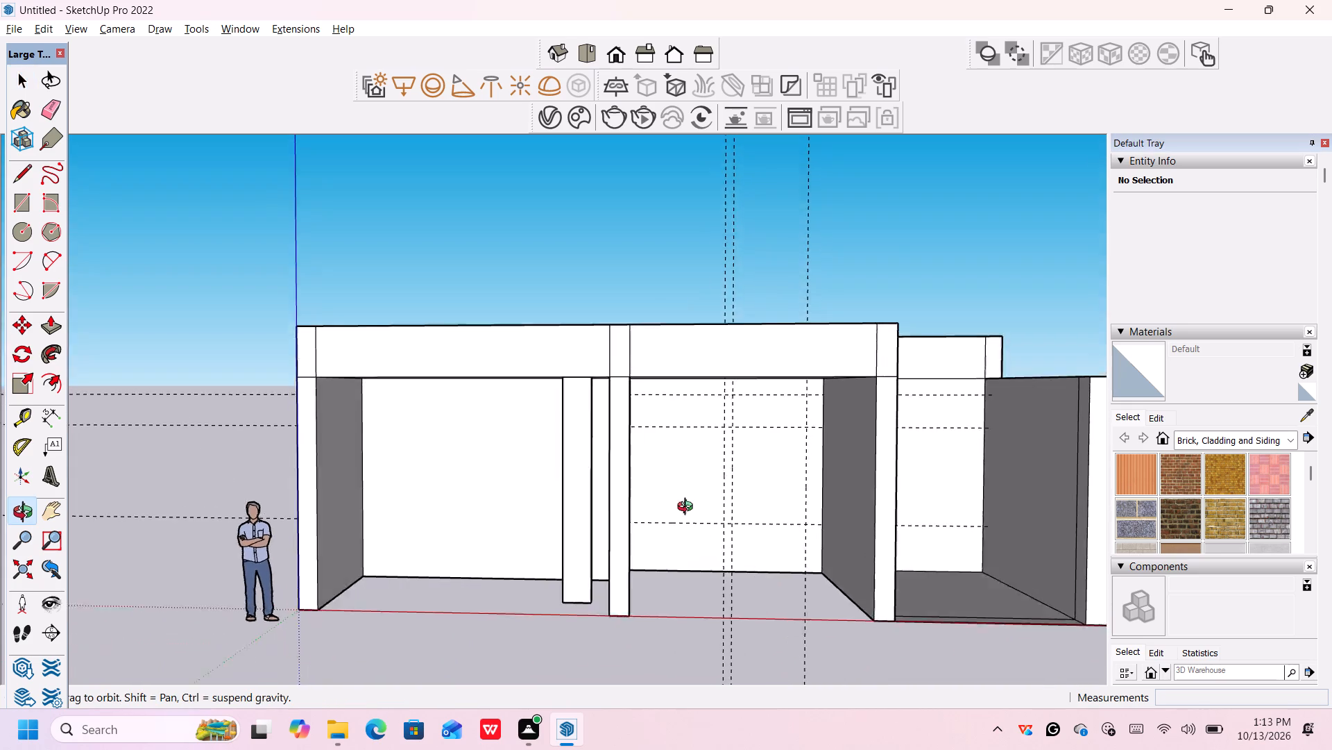
{"action": "middle_click_drag", "start_coordinate": [688, 508], "coordinate": [683, 501]}
{"action": "scroll", "coordinate": [686, 511], "scroll_direction": "up", "scroll_amount": 3}
{"action": "scroll", "coordinate": [714, 420], "scroll_direction": "up", "scroll_amount": 1}
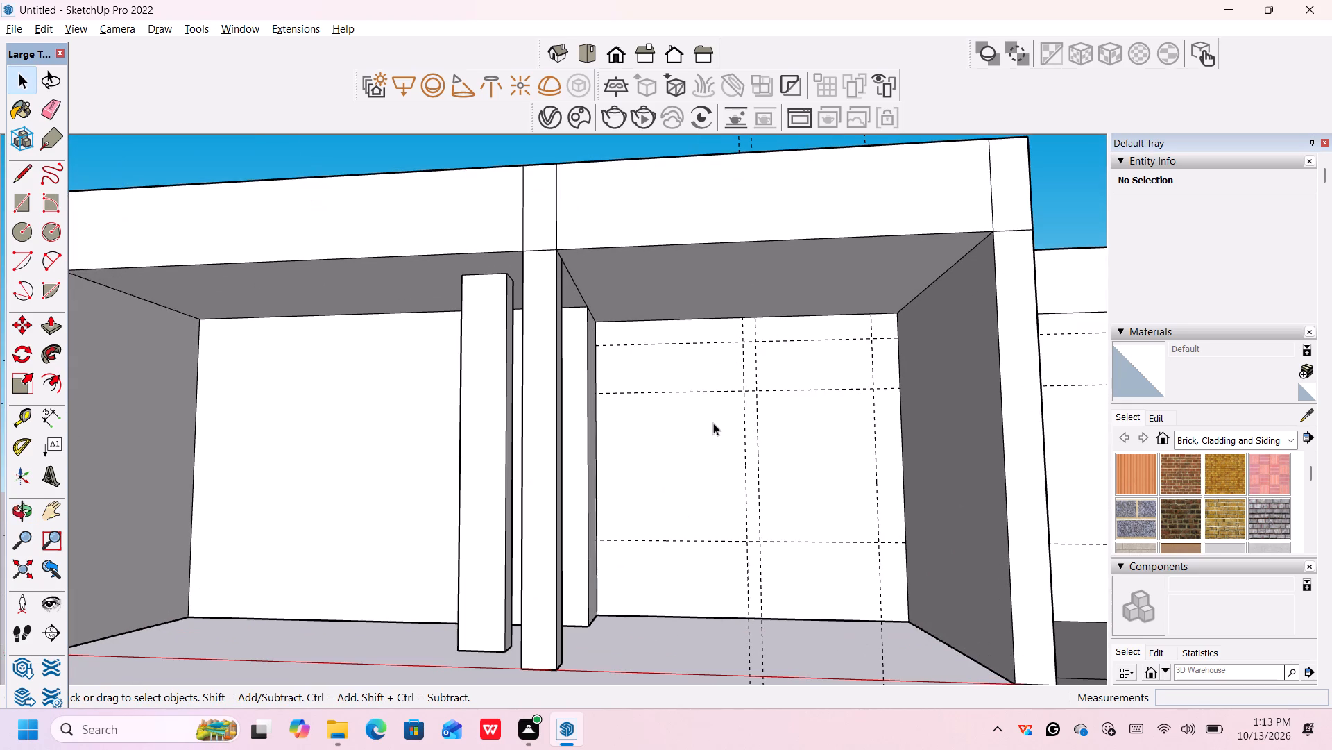
{"action": "key", "text": "l"}
{"action": "scroll", "coordinate": [607, 395], "scroll_direction": "up", "scroll_amount": 1}
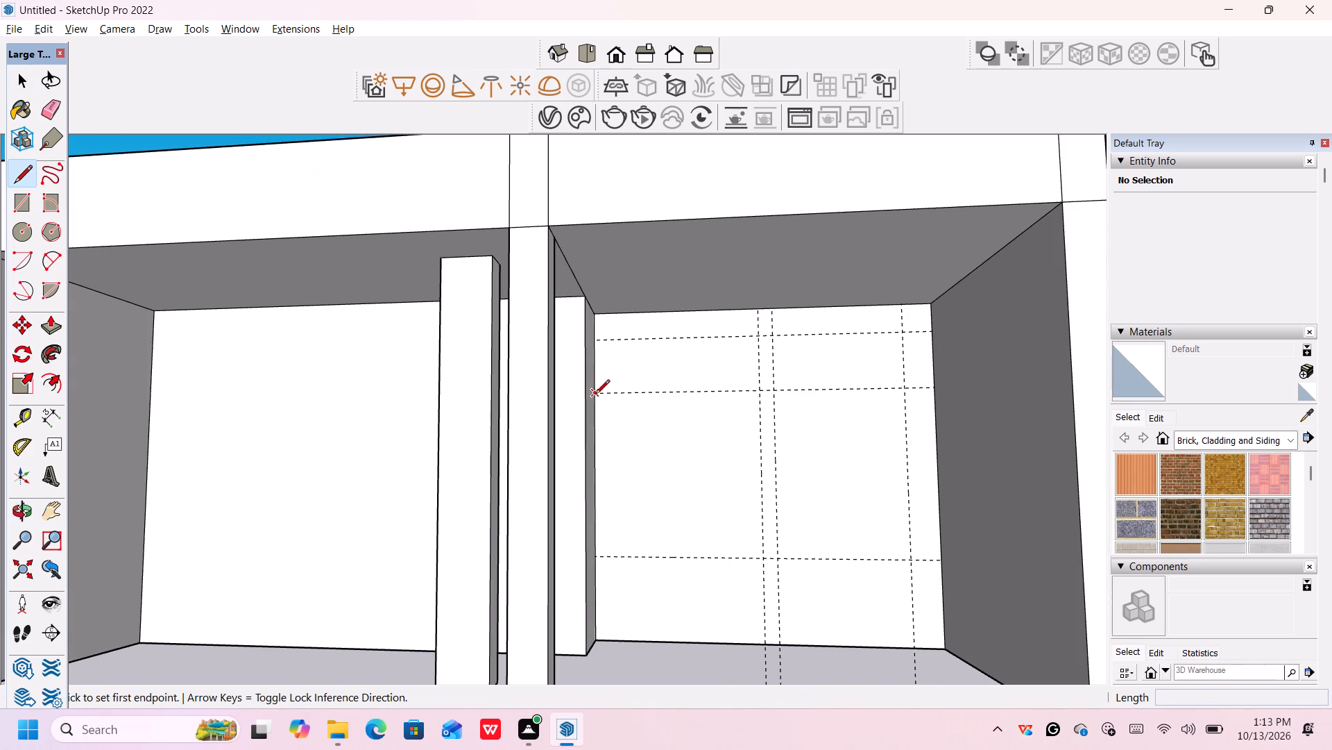
{"action": "left_click", "coordinate": [595, 395]}
{"action": "left_click", "coordinate": [761, 387]}
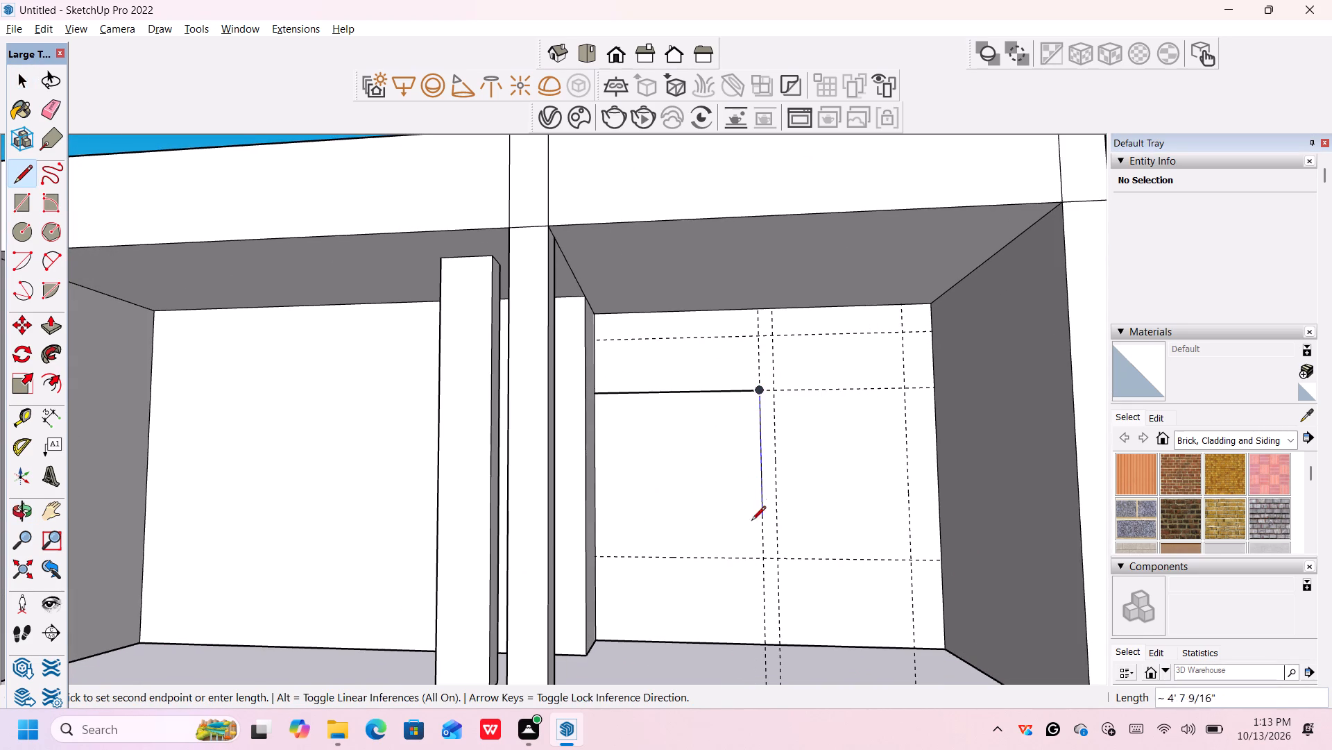
{"action": "left_click", "coordinate": [762, 561]}
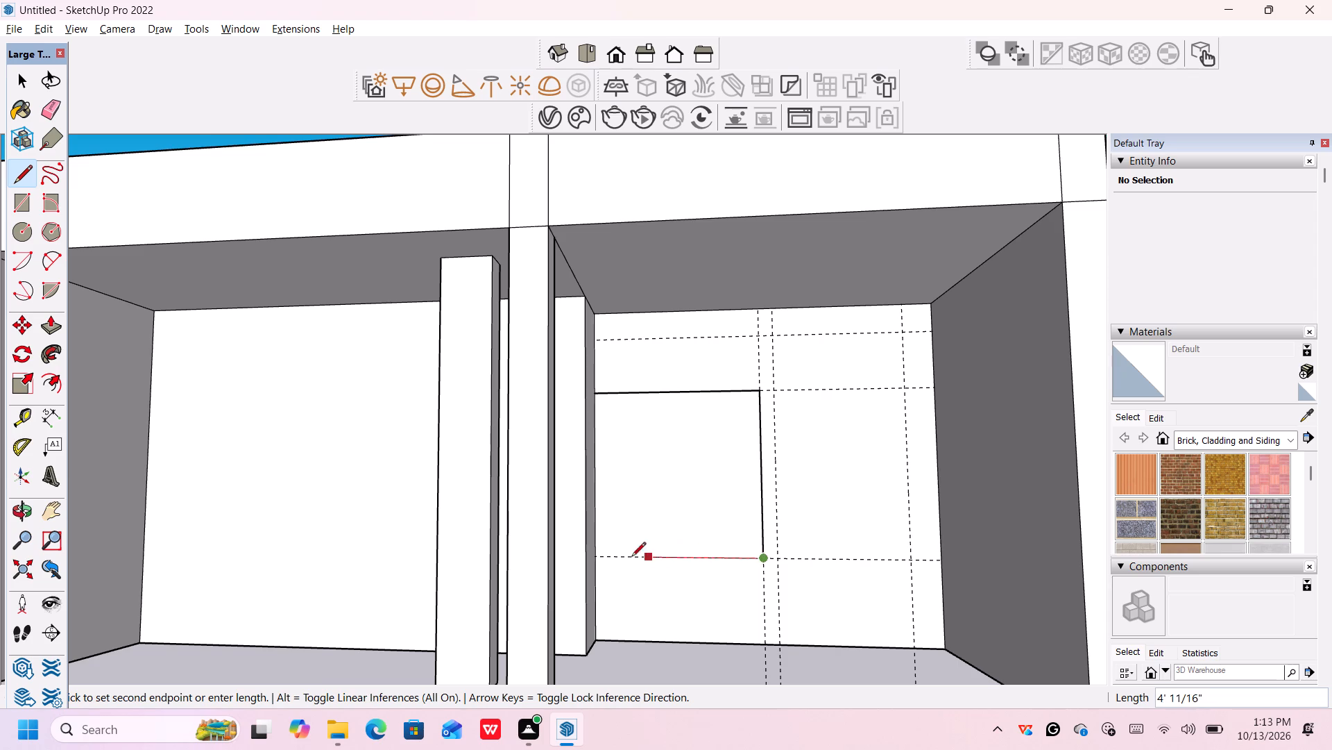
{"action": "left_click", "coordinate": [596, 560]}
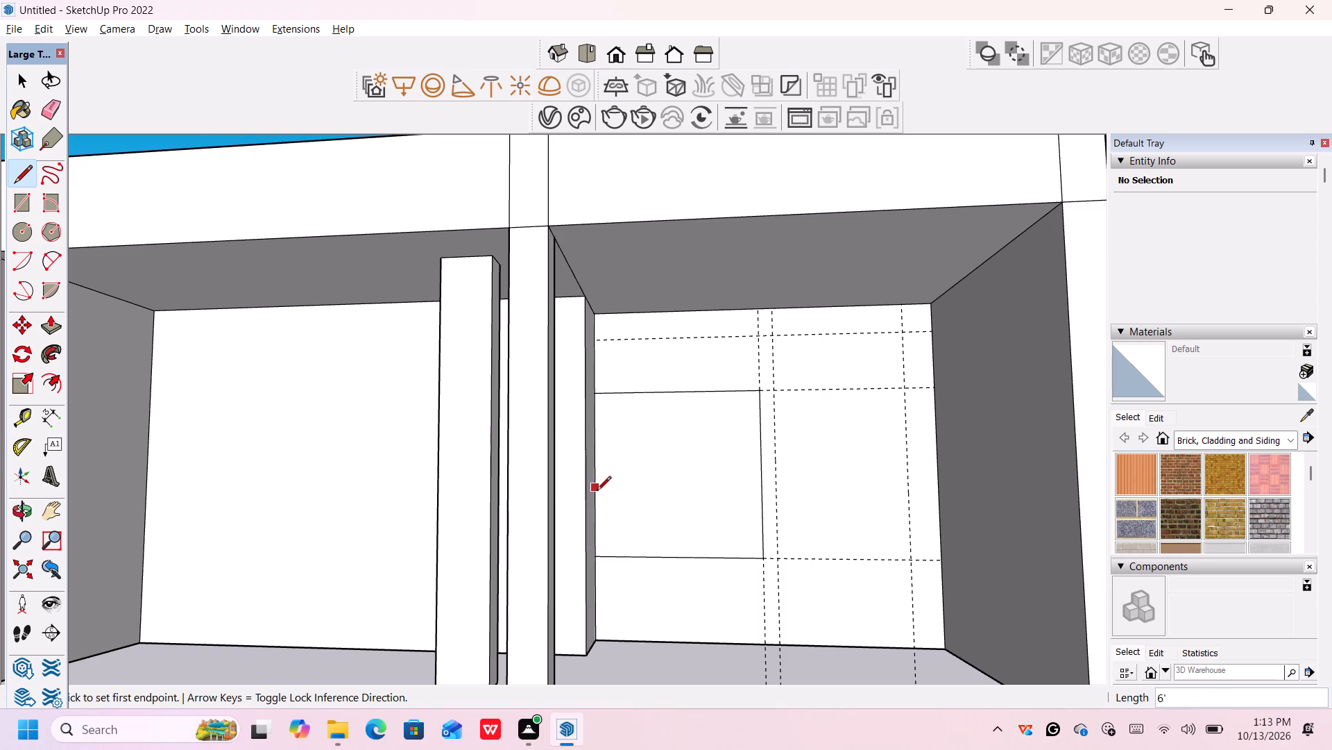
{"action": "key", "text": "Escape"}
Draw a 4' 6" wide, 9' high door outline on the right bay's back wall, from the floor along the second and third vertical guides.
{"action": "left_click", "coordinate": [779, 642]}
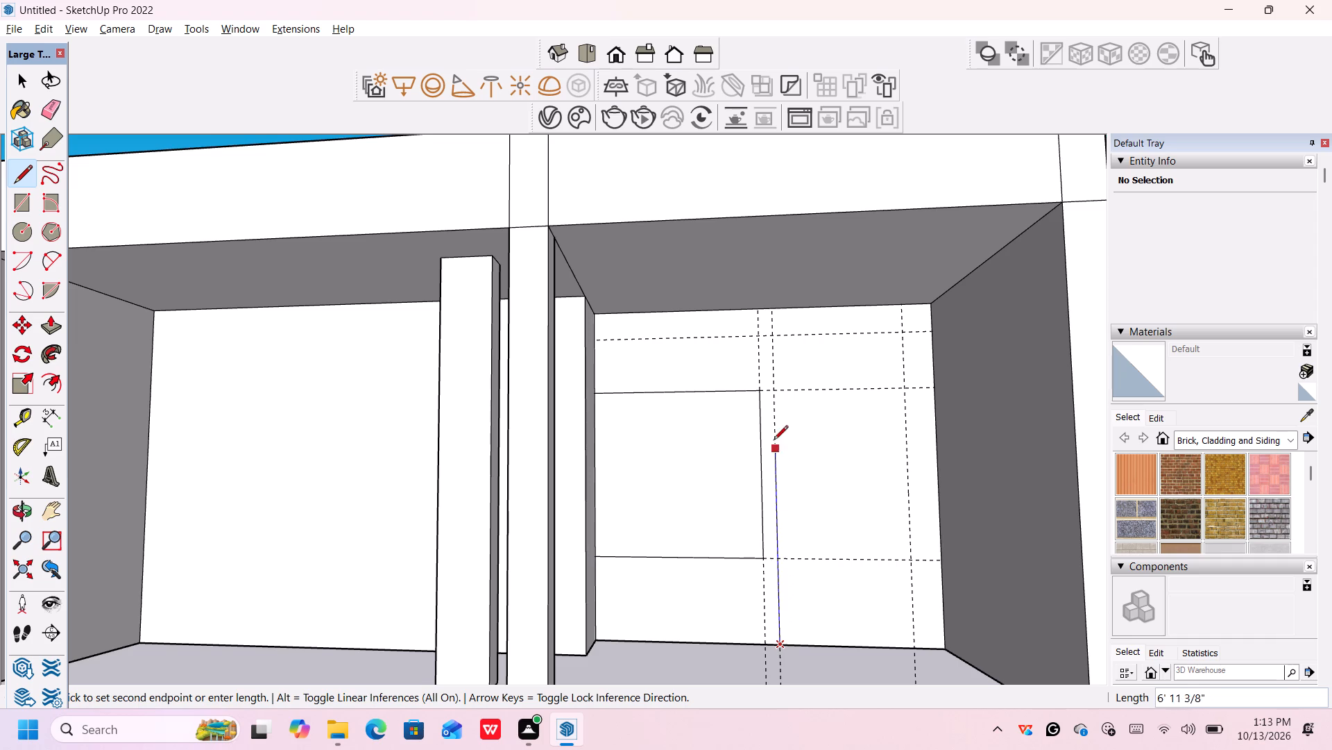
{"action": "left_click", "coordinate": [774, 391]}
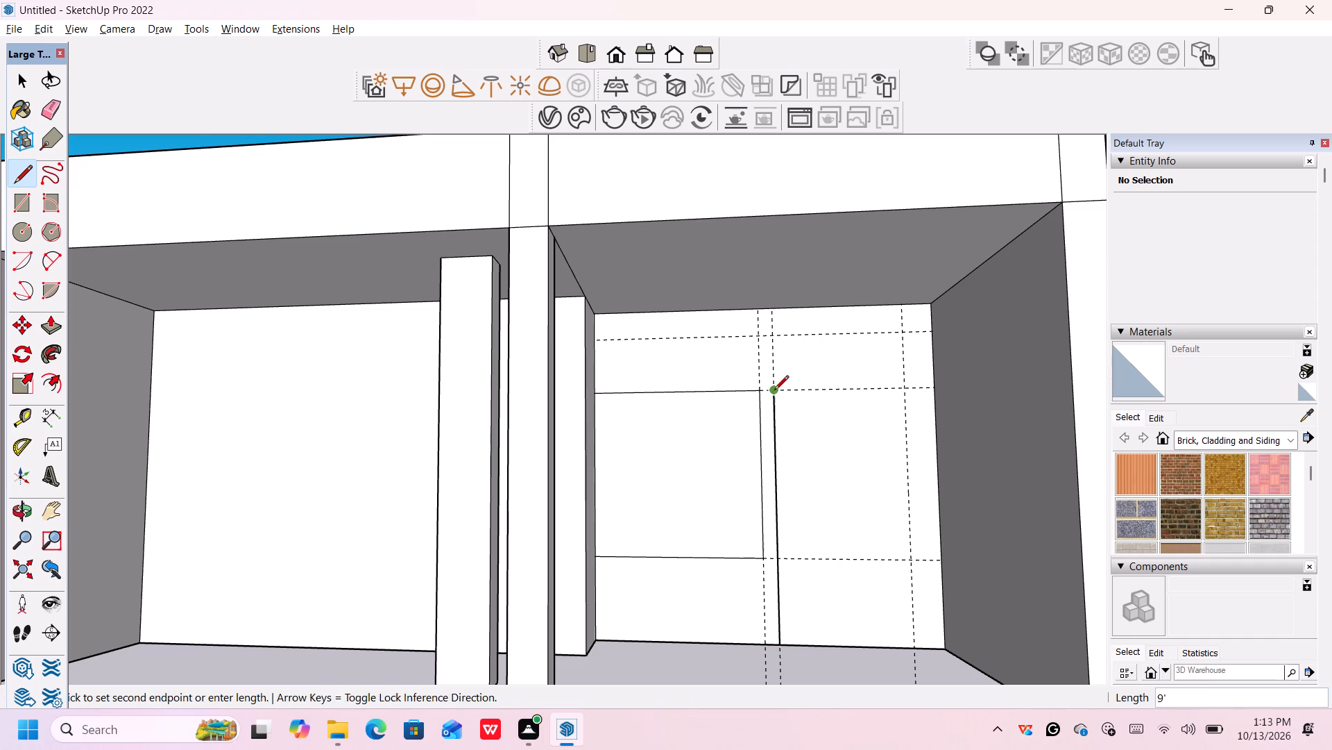
{"action": "left_click", "coordinate": [903, 391]}
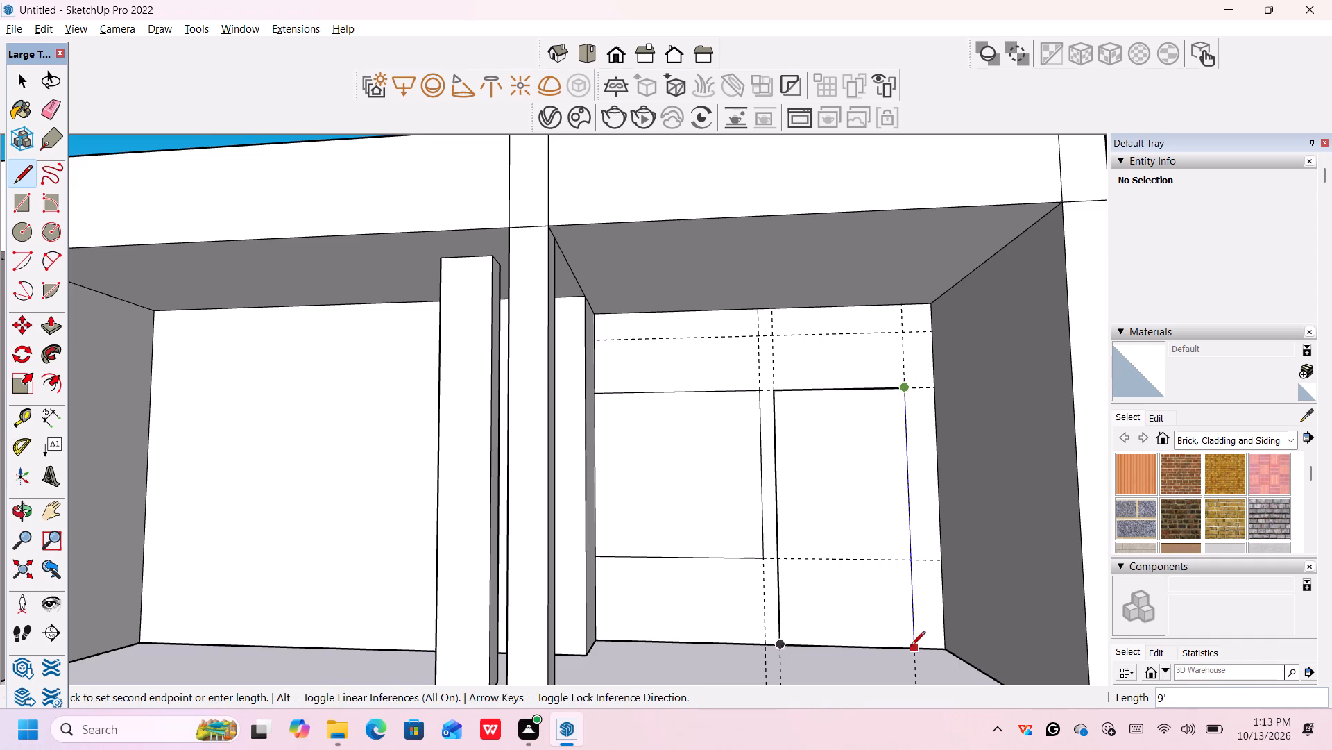
{"action": "left_click", "coordinate": [911, 649]}
Delete the three vertical guides and the three horizontal guides around the finished opening outlines.
{"action": "scroll", "coordinate": [768, 629], "scroll_direction": "down", "scroll_amount": 5}
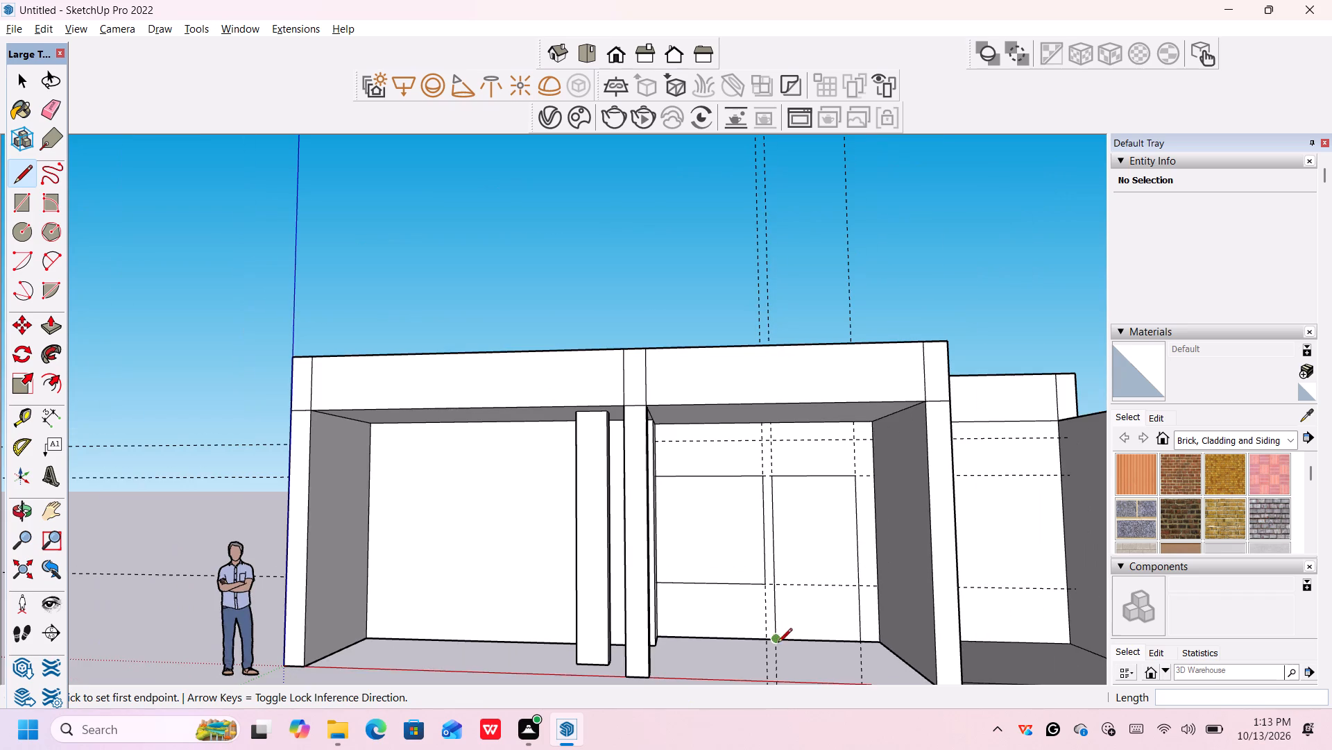
{"action": "key", "text": "space"}
{"action": "scroll", "coordinate": [785, 624], "scroll_direction": "down", "scroll_amount": 5}
{"action": "middle_click_drag", "start_coordinate": [776, 615], "coordinate": [782, 626]}
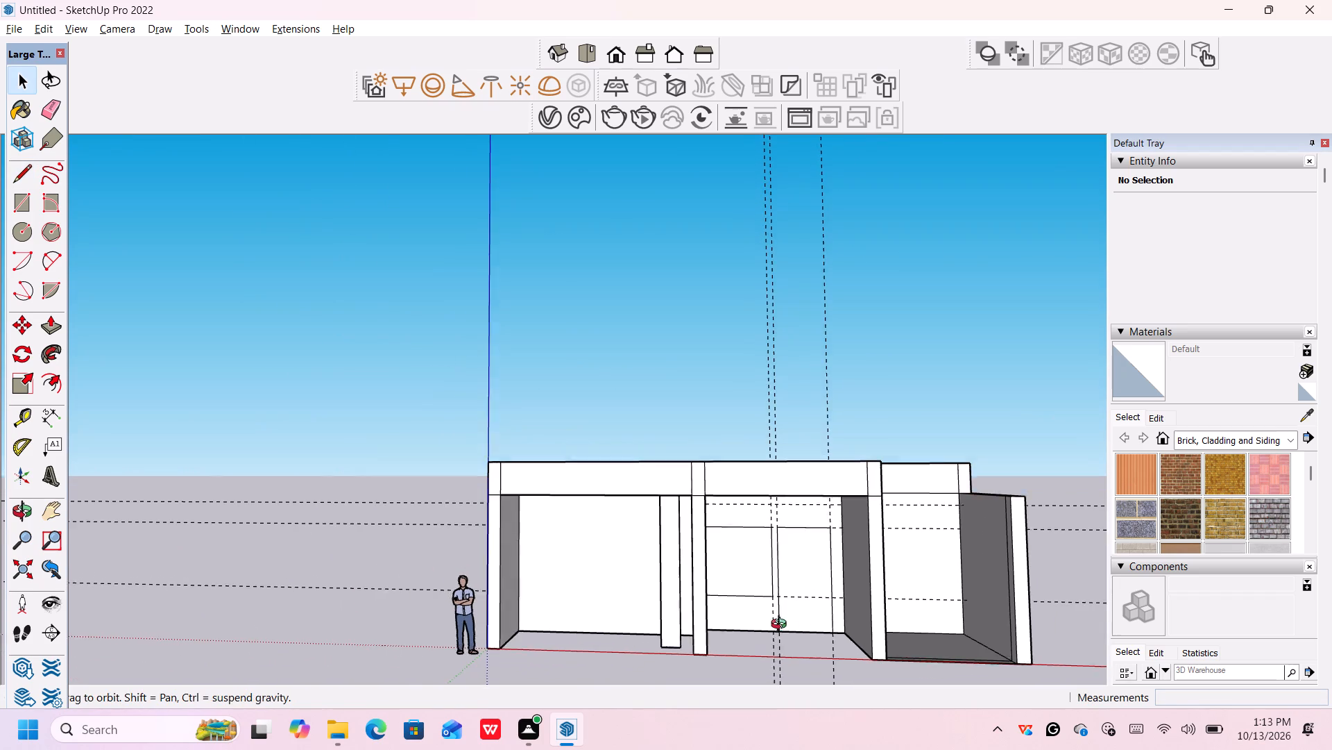
{"action": "middle_click_drag", "start_coordinate": [782, 626], "coordinate": [805, 658]}
{"action": "scroll", "coordinate": [795, 624], "scroll_direction": "up", "scroll_amount": 4}
{"action": "scroll", "coordinate": [486, 600], "scroll_direction": "down", "scroll_amount": 2}
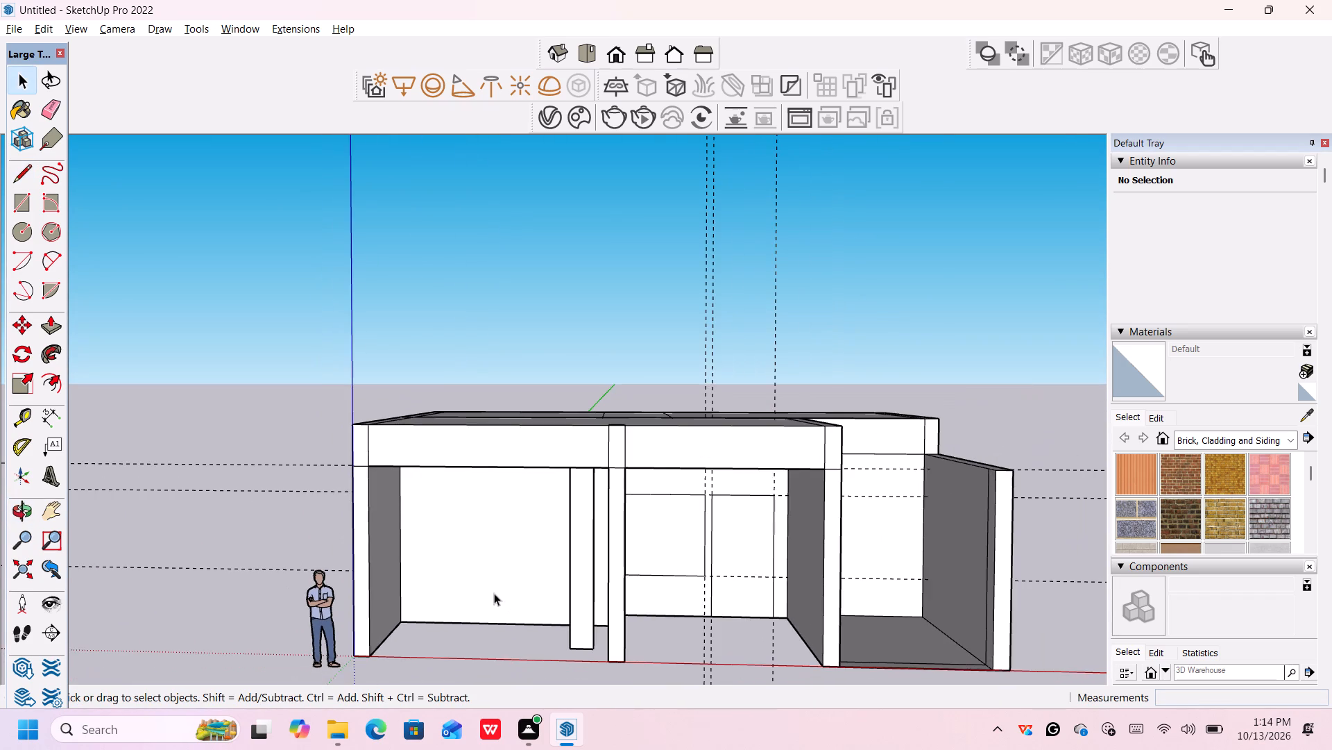
{"action": "middle_click_drag", "start_coordinate": [501, 596], "coordinate": [495, 597]}
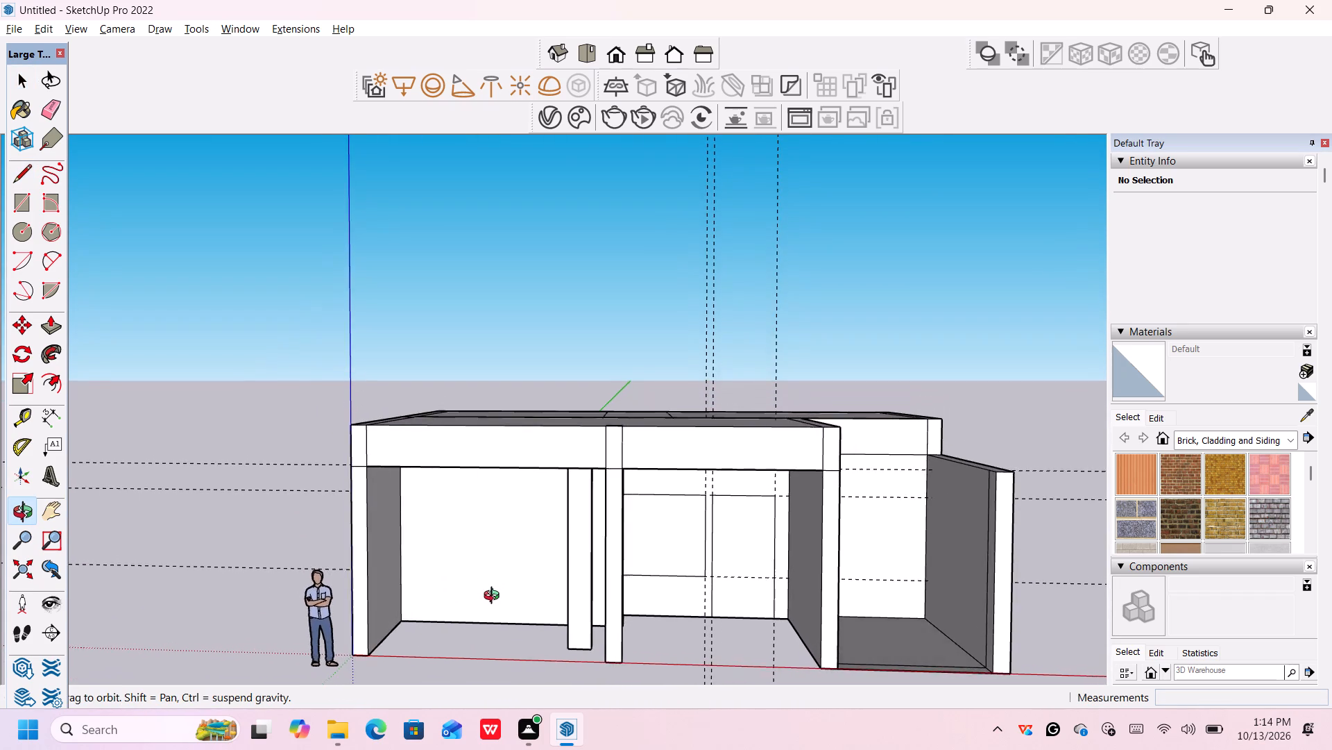
{"action": "middle_click_drag", "start_coordinate": [495, 597], "coordinate": [501, 604]}
{"action": "scroll", "coordinate": [501, 601], "scroll_direction": "up", "scroll_amount": 2}
{"action": "scroll", "coordinate": [502, 597], "scroll_direction": "down", "scroll_amount": 3}
{"action": "scroll", "coordinate": [502, 597], "scroll_direction": "up", "scroll_amount": 1}
{"action": "scroll", "coordinate": [502, 597], "scroll_direction": "down", "scroll_amount": 1}
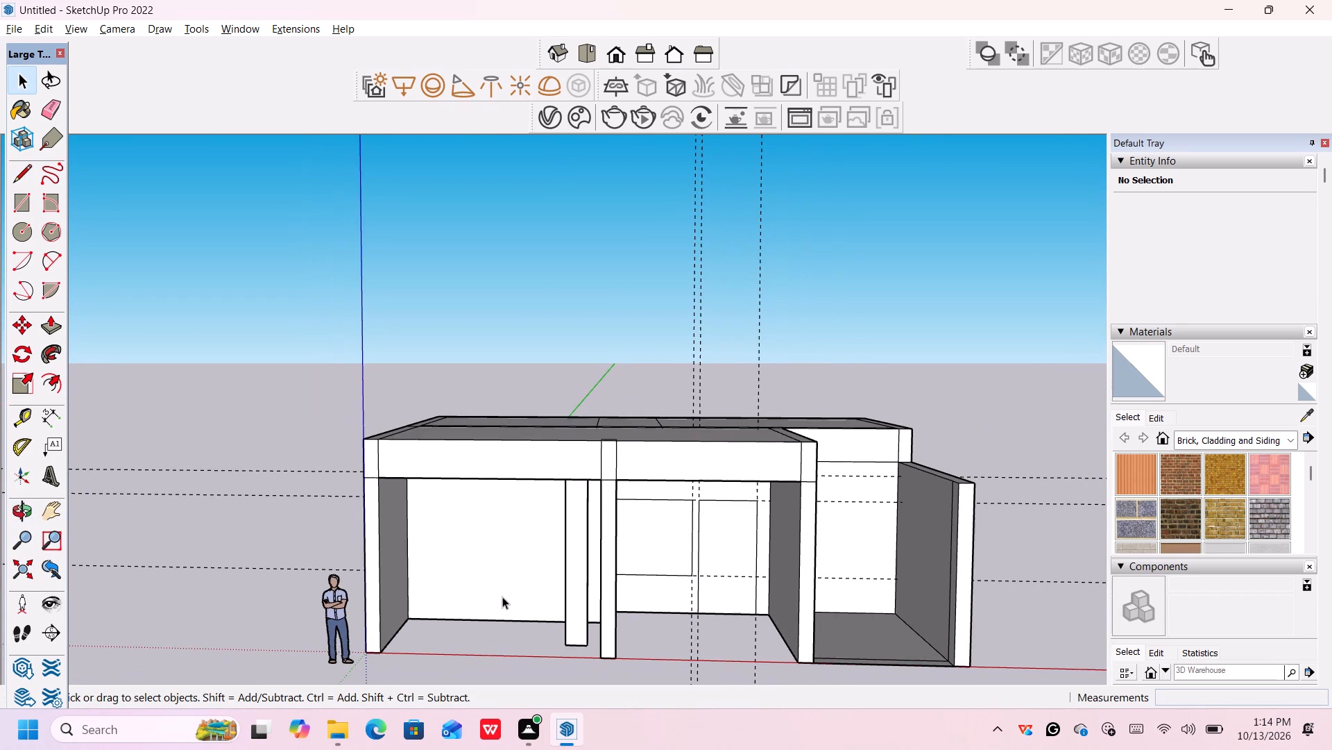
{"action": "left_click_drag", "start_coordinate": [889, 251], "coordinate": [617, 333]}
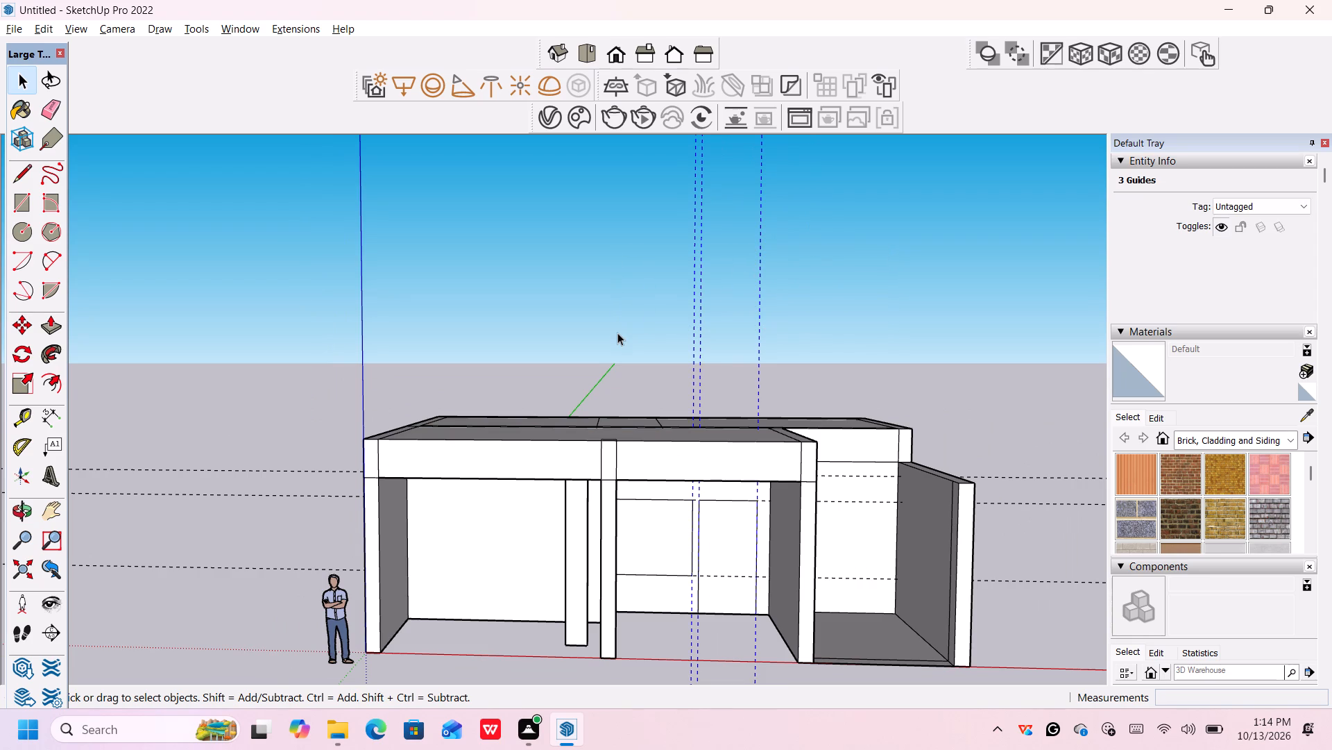
{"action": "key", "text": "Delete"}
{"action": "left_click_drag", "start_coordinate": [1027, 449], "coordinate": [1007, 615]}
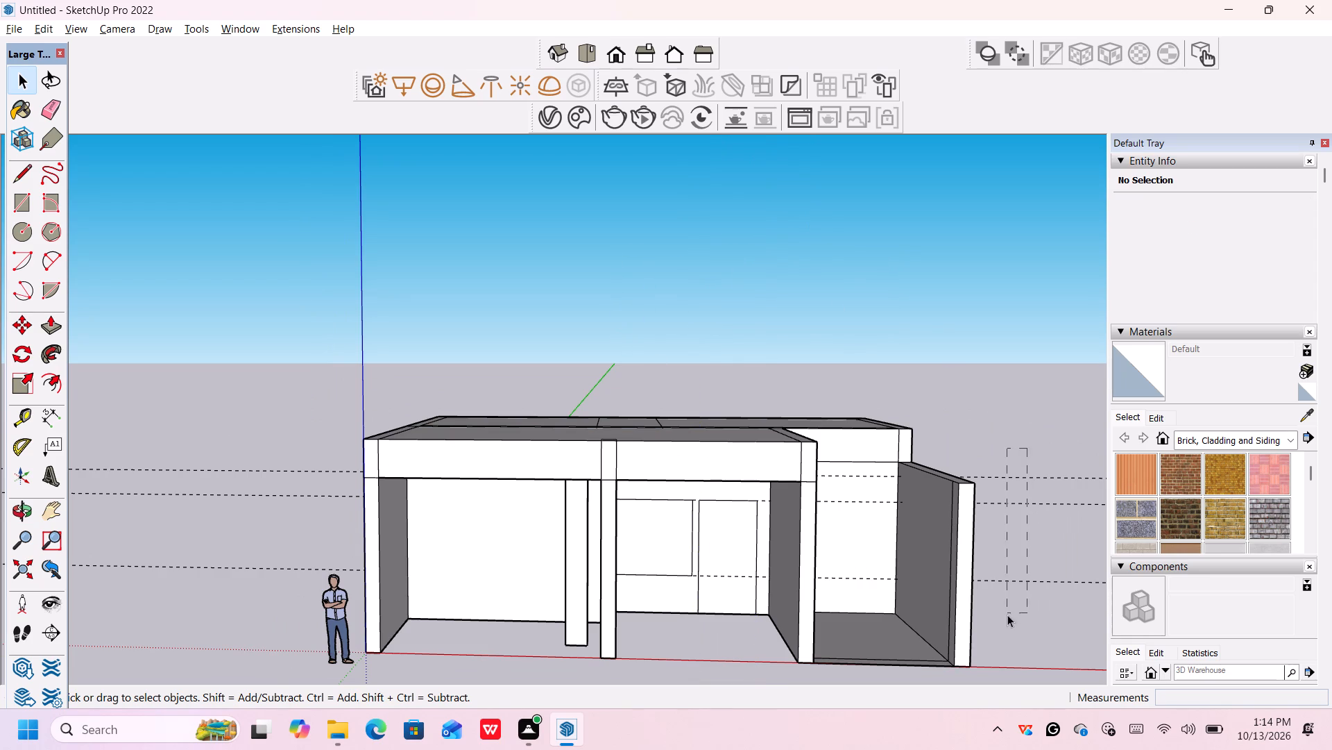
{"action": "left_click_drag", "start_coordinate": [1007, 615], "coordinate": [1007, 616]}
{"action": "key", "text": "Delete"}
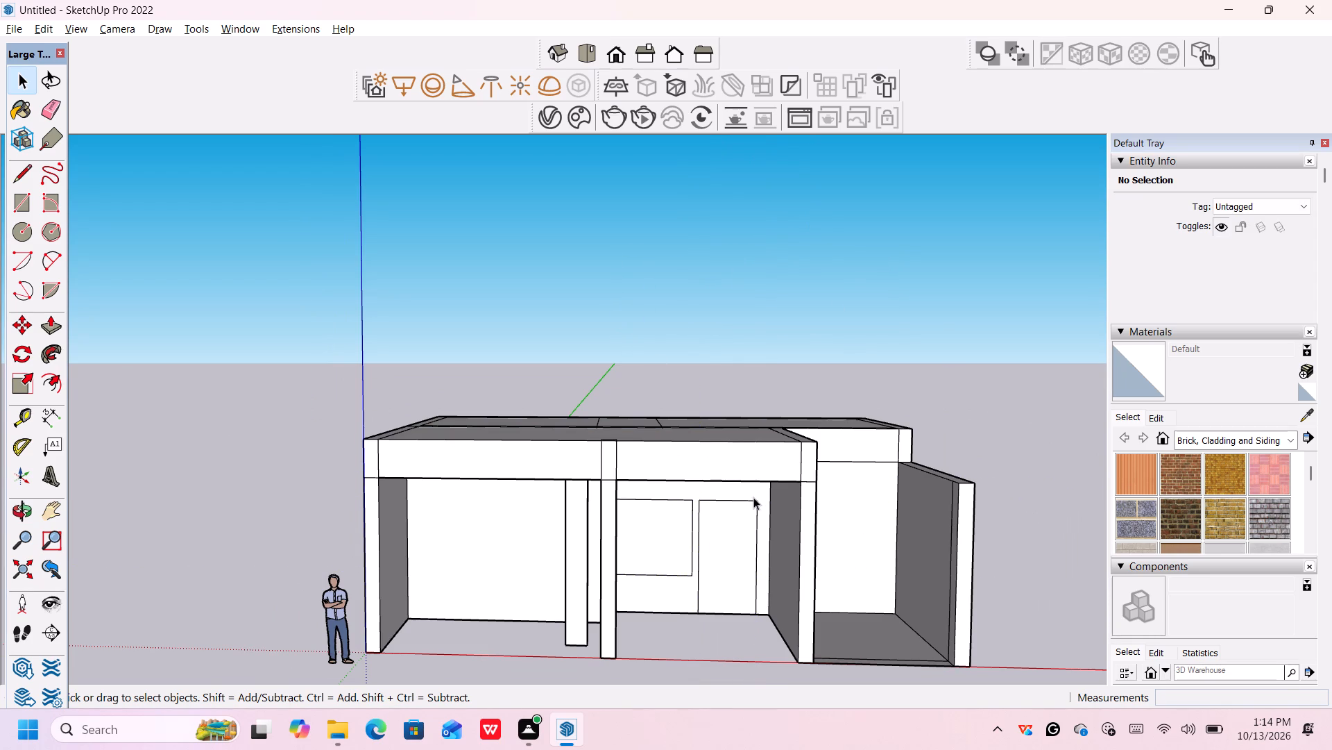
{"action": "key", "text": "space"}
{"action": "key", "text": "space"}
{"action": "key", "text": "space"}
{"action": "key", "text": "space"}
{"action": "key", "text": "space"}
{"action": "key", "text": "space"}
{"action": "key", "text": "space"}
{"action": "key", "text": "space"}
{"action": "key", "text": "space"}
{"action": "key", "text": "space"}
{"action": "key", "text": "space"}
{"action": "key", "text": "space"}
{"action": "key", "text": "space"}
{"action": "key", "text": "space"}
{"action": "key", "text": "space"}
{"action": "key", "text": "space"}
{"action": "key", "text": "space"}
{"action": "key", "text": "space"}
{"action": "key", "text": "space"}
Add guides on the left bay's back wall, one vertical 1' in from its left edge and one horizontal 1' below its top edge.
{"action": "middle_click_drag", "start_coordinate": [753, 497], "coordinate": [775, 492]}
{"action": "scroll", "coordinate": [625, 533], "scroll_direction": "down", "scroll_amount": 1}
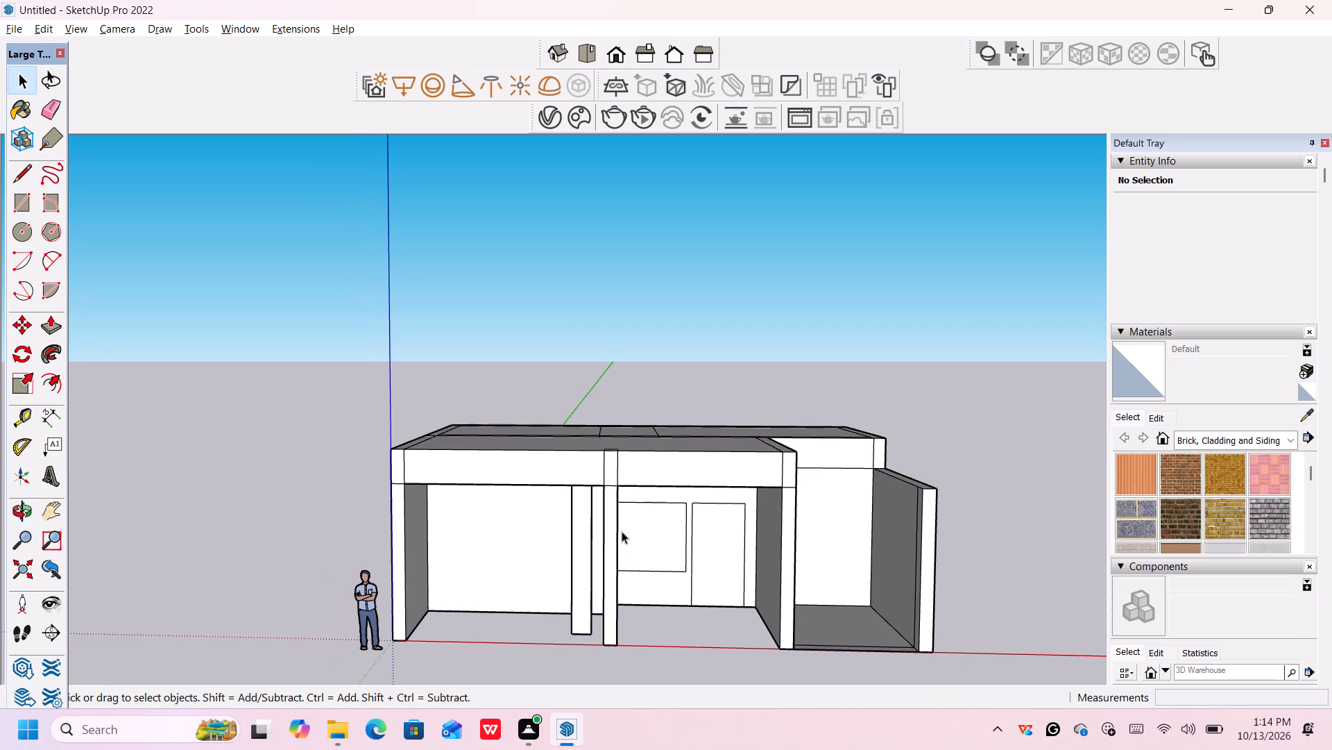
{"action": "middle_click_drag", "start_coordinate": [622, 531], "coordinate": [581, 553]}
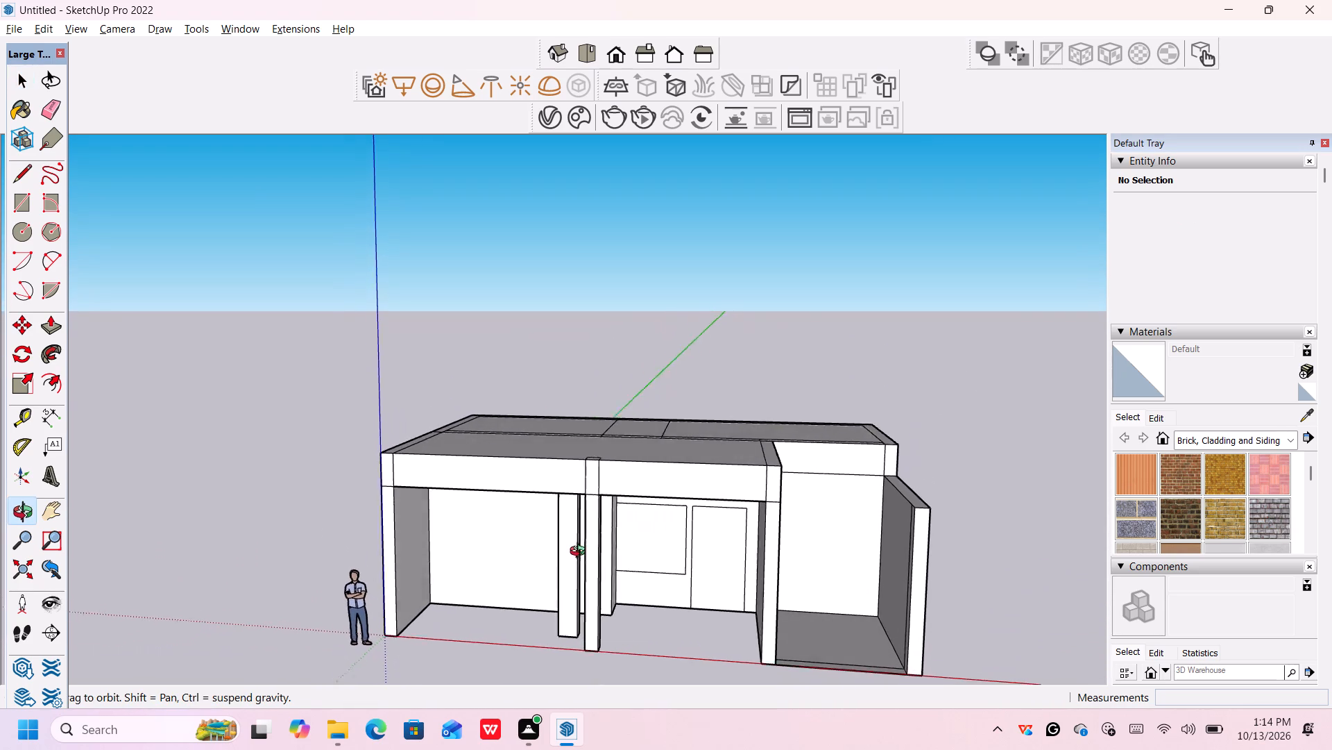
{"action": "middle_click_drag", "start_coordinate": [581, 553], "coordinate": [729, 567]}
{"action": "middle_click_drag", "start_coordinate": [709, 585], "coordinate": [726, 567], "text": "shift"}
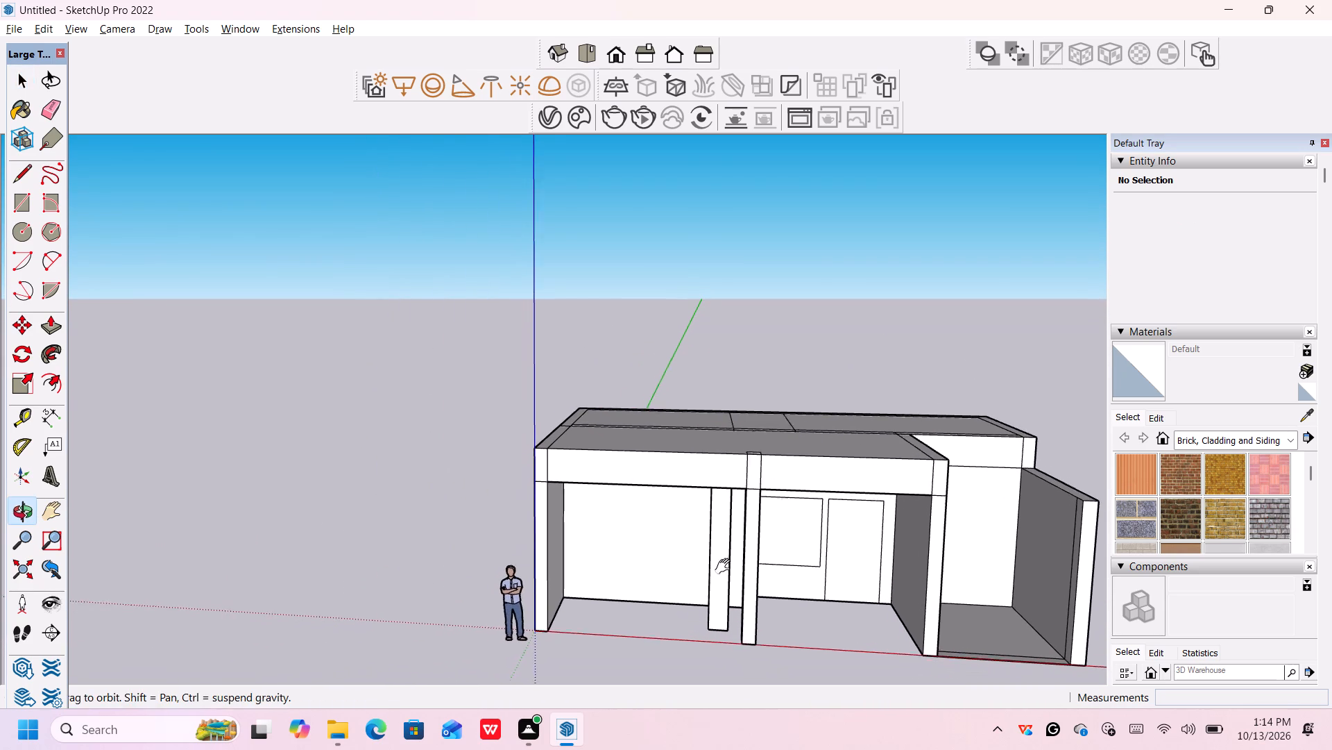
{"action": "middle_click_drag", "start_coordinate": [726, 567], "coordinate": [730, 565], "text": "shift"}
{"action": "scroll", "coordinate": [730, 565], "scroll_direction": "up", "scroll_amount": 1}
{"action": "middle_click_drag", "start_coordinate": [730, 566], "coordinate": [771, 553]}
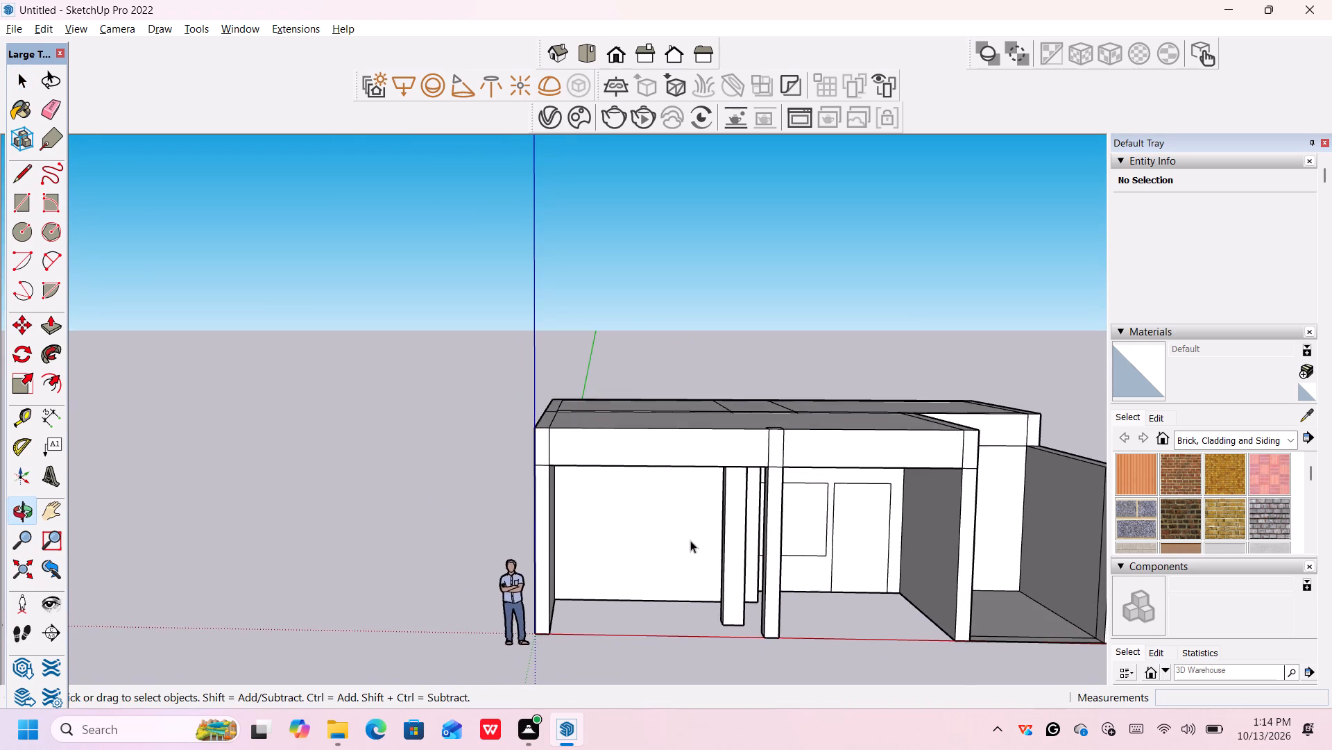
{"action": "scroll", "coordinate": [690, 540], "scroll_direction": "up", "scroll_amount": 5}
{"action": "middle_click_drag", "start_coordinate": [688, 549], "coordinate": [690, 509]}
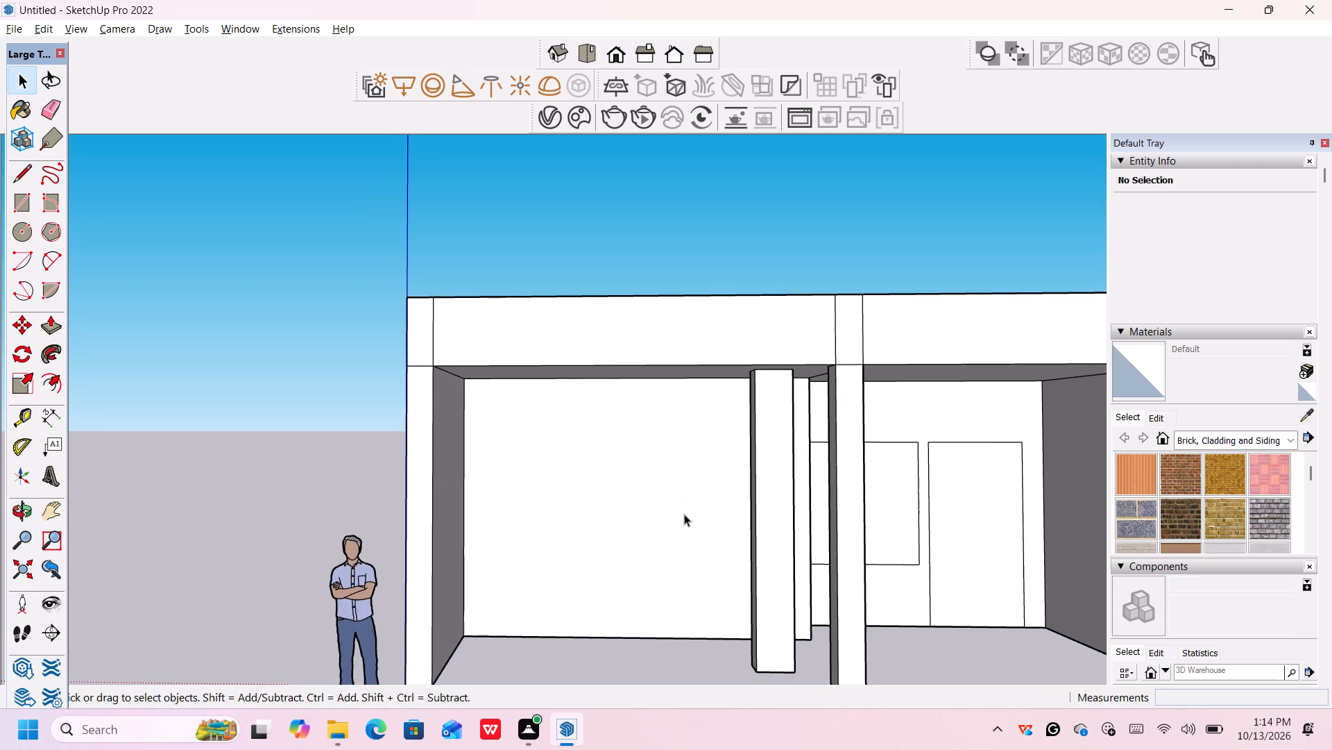
{"action": "middle_click_drag", "start_coordinate": [684, 514], "coordinate": [697, 512]}
{"action": "middle_click_drag", "start_coordinate": [701, 511], "coordinate": [717, 510]}
{"action": "scroll", "coordinate": [712, 509], "scroll_direction": "down", "scroll_amount": 1}
{"action": "scroll", "coordinate": [708, 508], "scroll_direction": "up", "scroll_amount": 2}
{"action": "scroll", "coordinate": [653, 494], "scroll_direction": "up", "scroll_amount": 2}
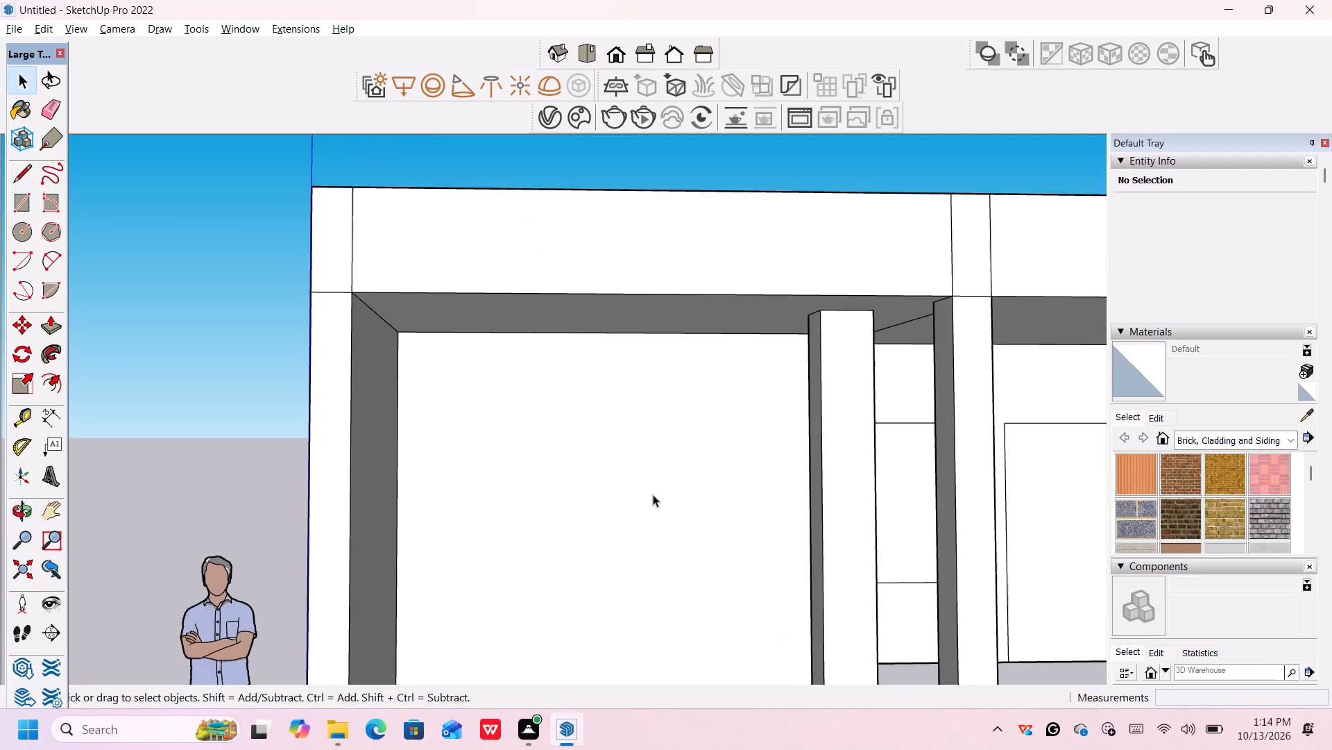
{"action": "scroll", "coordinate": [653, 494], "scroll_direction": "down", "scroll_amount": 3}
{"action": "scroll", "coordinate": [653, 494], "scroll_direction": "up", "scroll_amount": 1}
{"action": "key", "text": "t"}
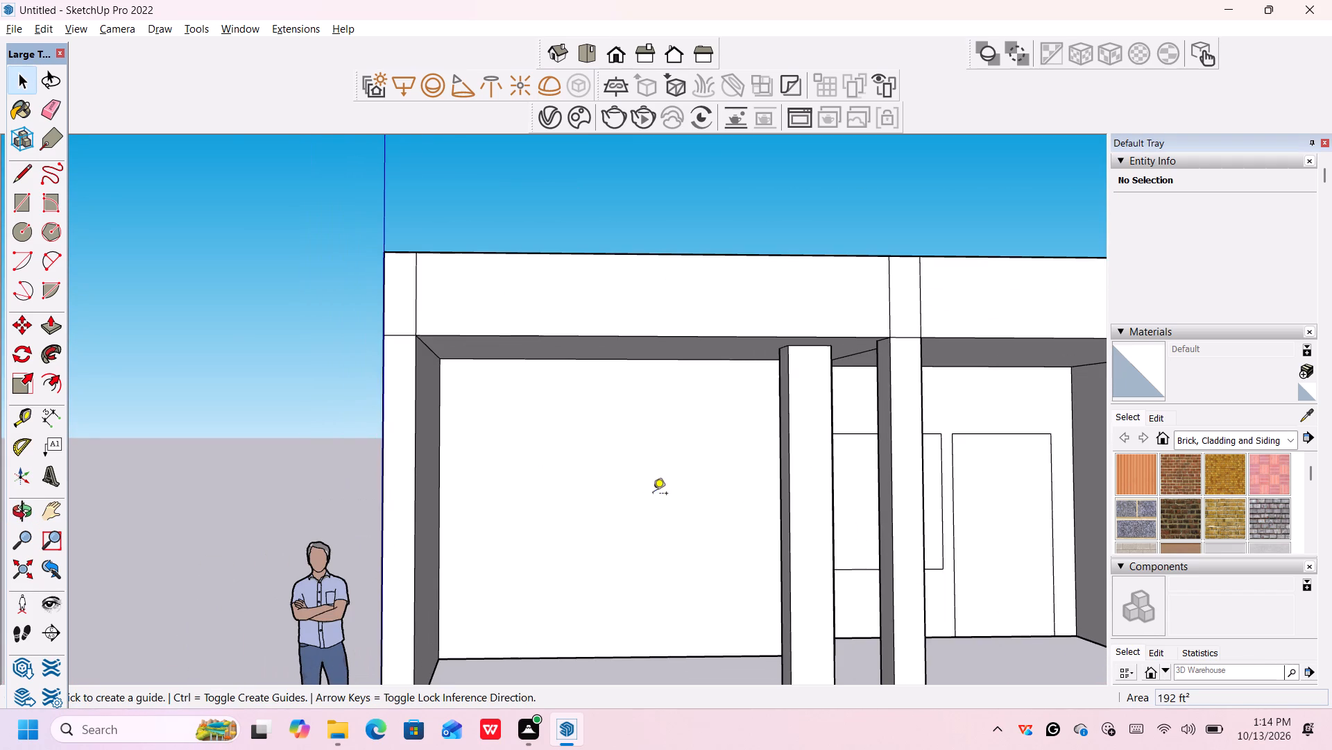
{"action": "left_click", "coordinate": [436, 481]}
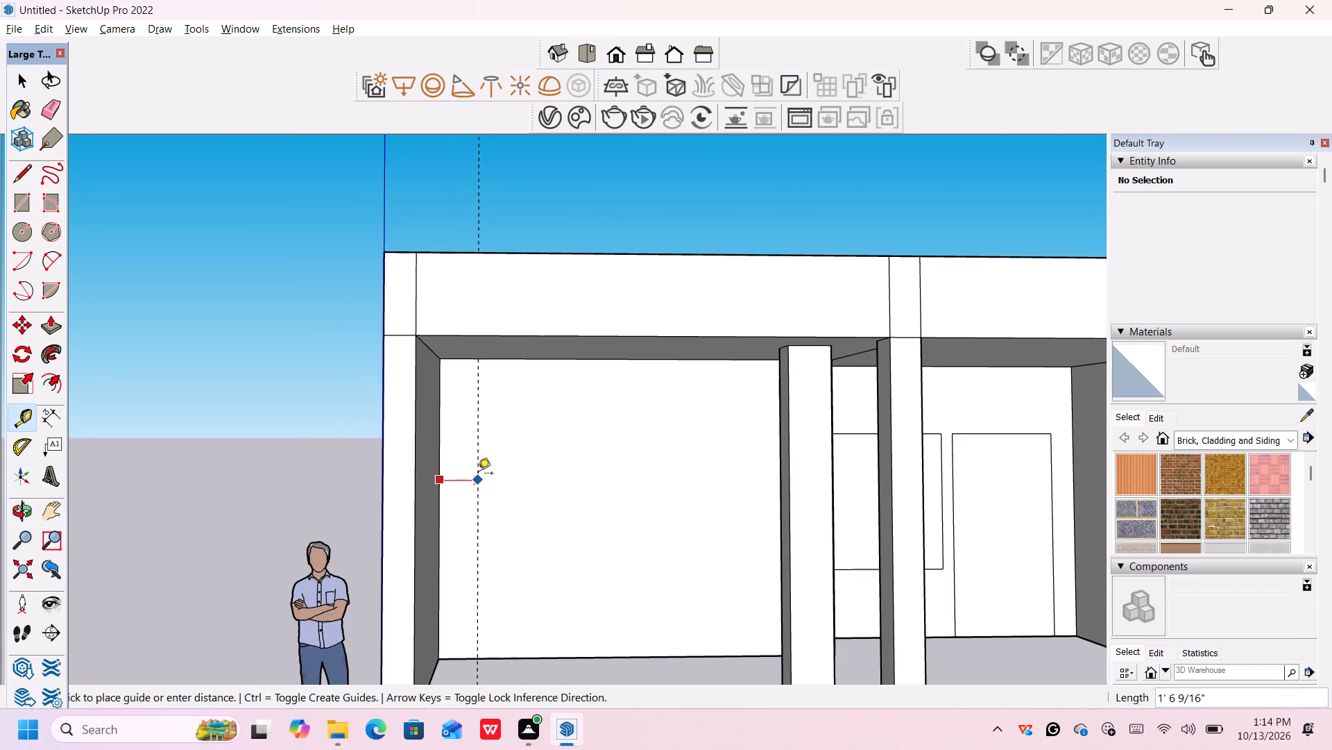
{"action": "key", "text": "1"}
{"action": "key", "text": "apostrophe"}
{"action": "key", "text": "Return"}
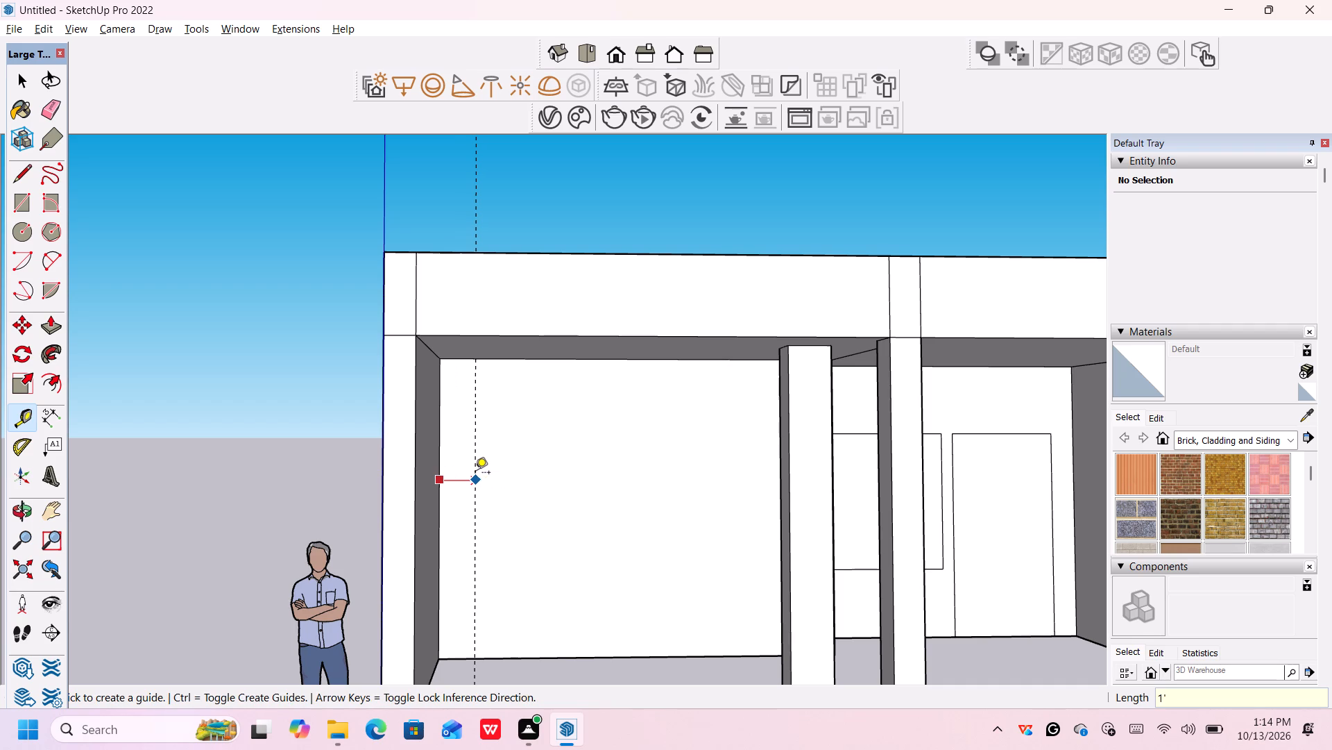
{"action": "left_click", "coordinate": [529, 362]}
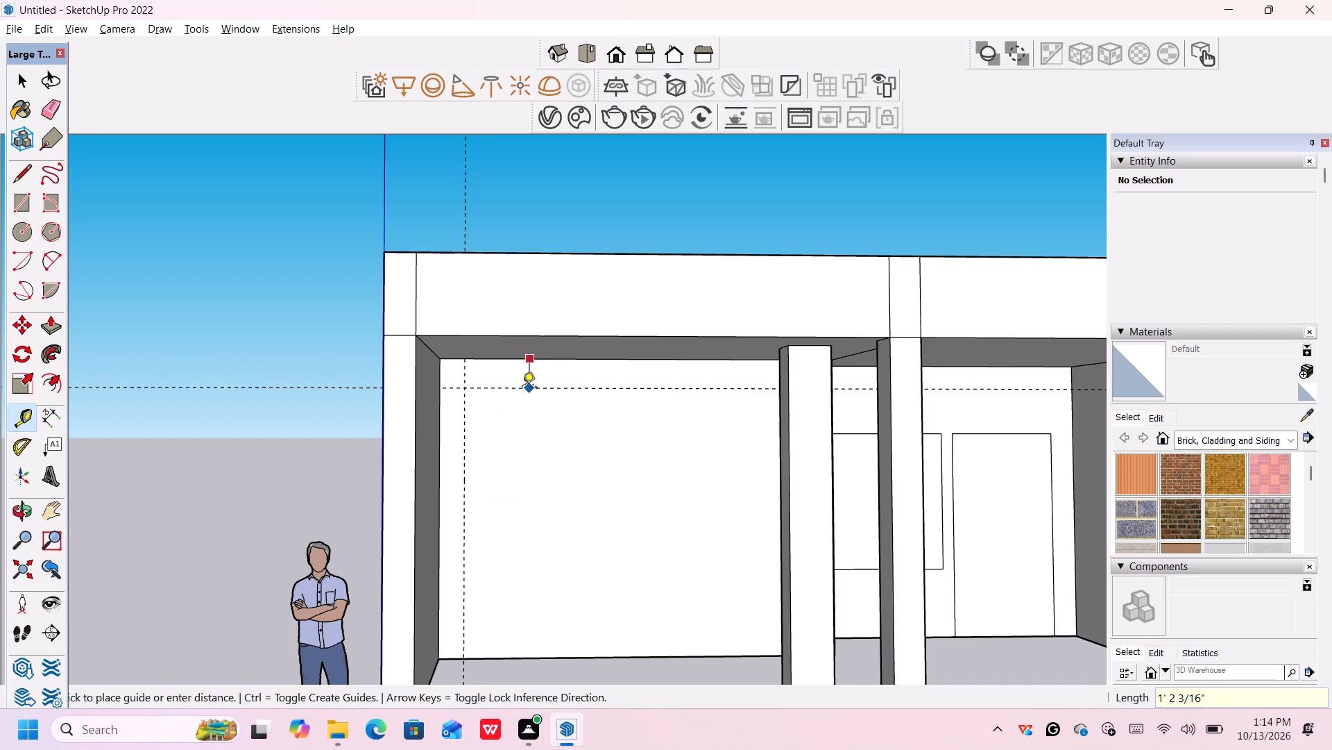
{"action": "type", "text": "1'"}
{"action": "key", "text": "Return"}
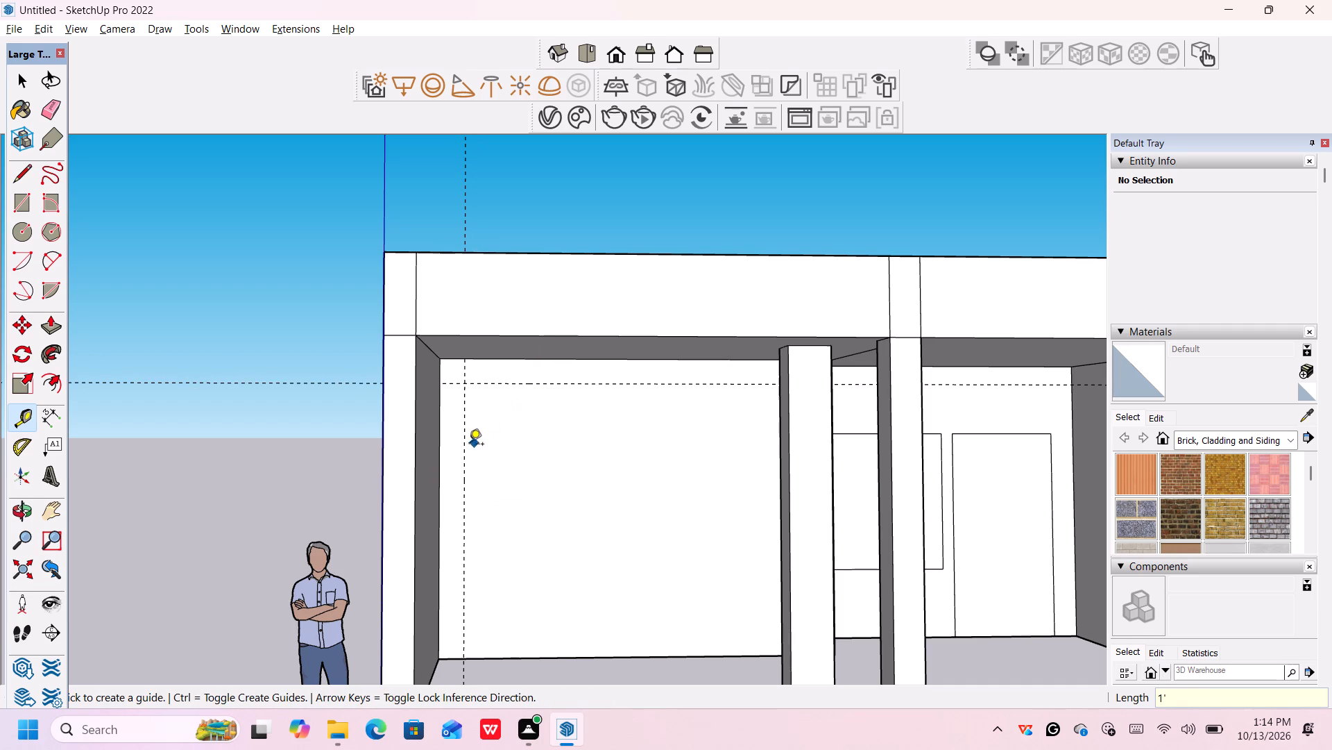
Add a vertical guide 2' right of the left bay's vertical guide and a horizontal guide 2' below its horizontal guide.
{"action": "left_click", "coordinate": [469, 445]}
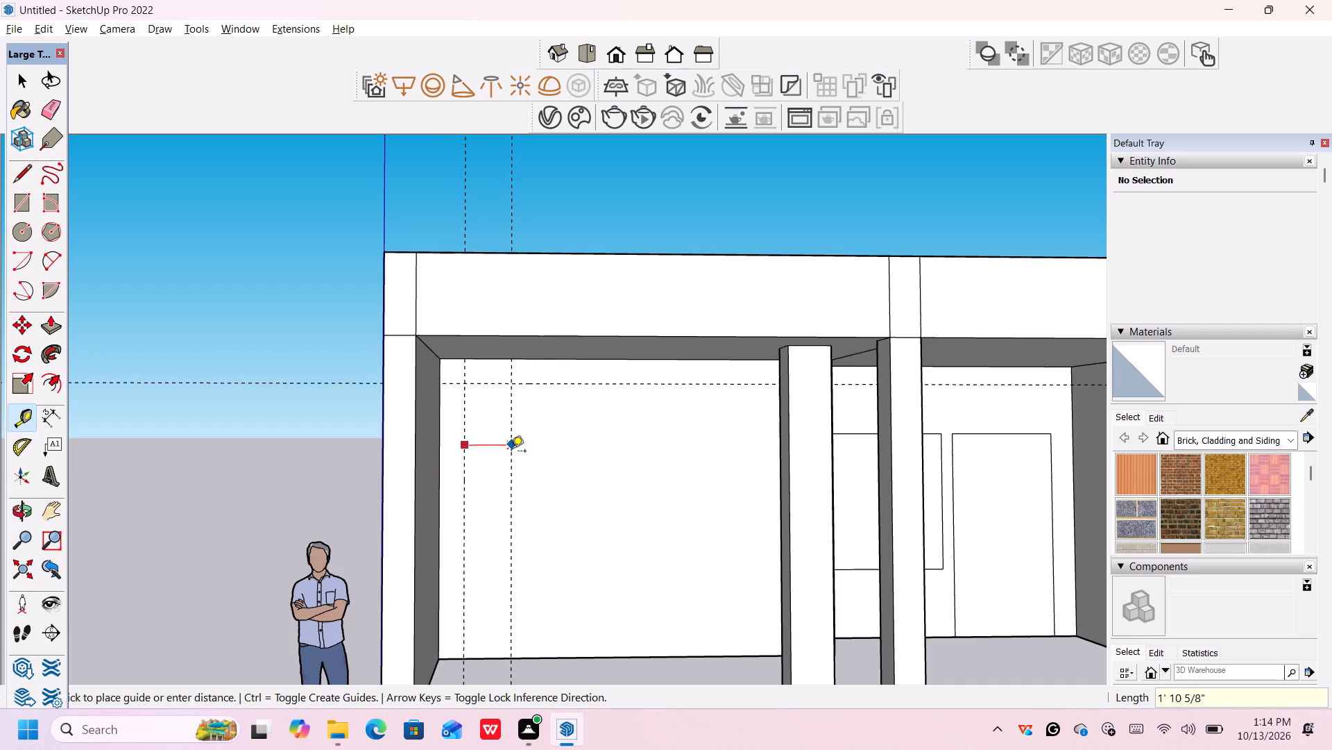
{"action": "type", "text": "2'"}
{"action": "key", "text": "Return"}
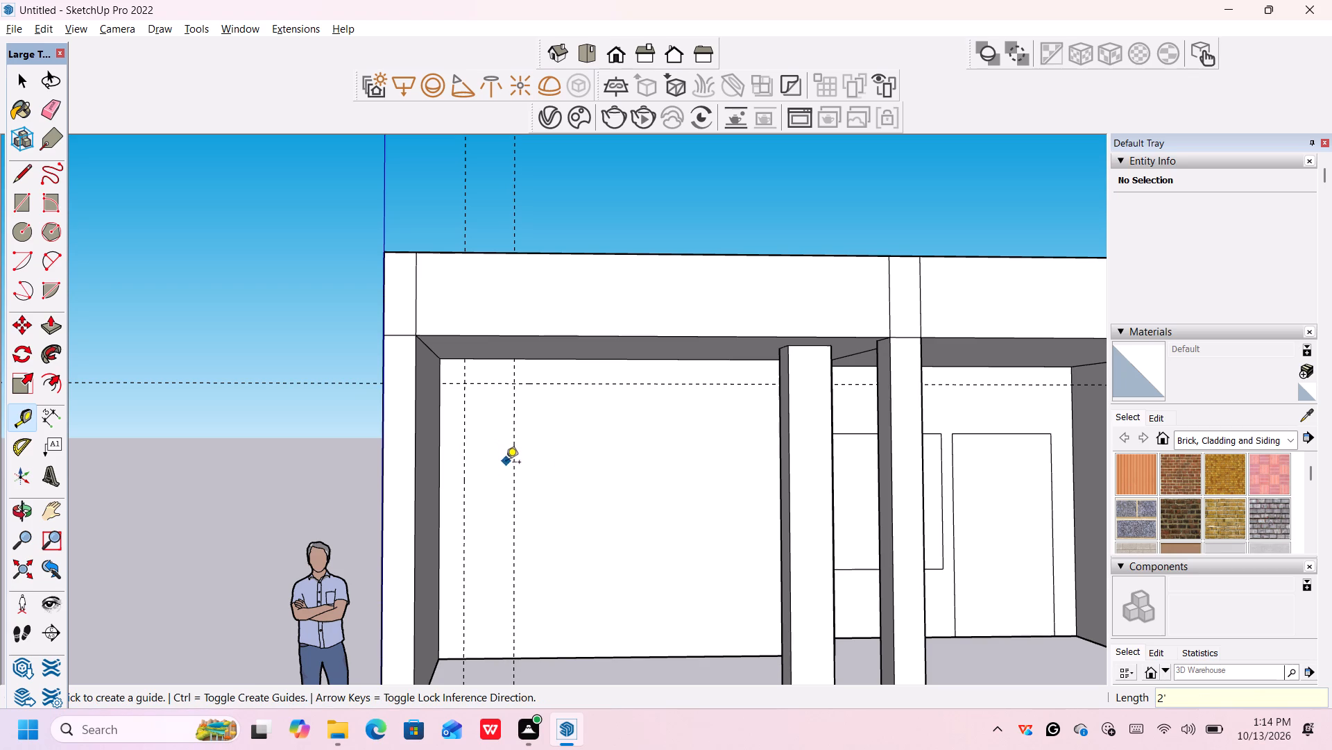
{"action": "left_click", "coordinate": [490, 382]}
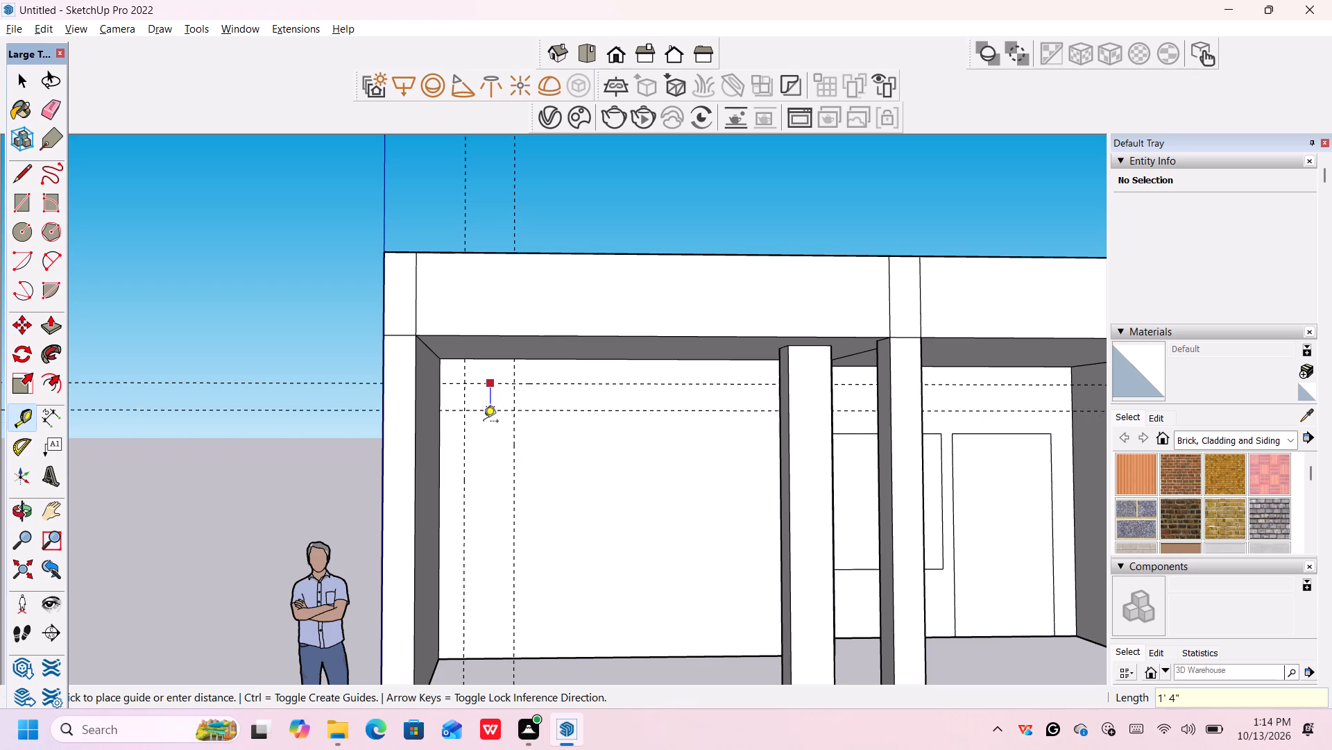
{"action": "key", "text": "2"}
{"action": "key", "text": "apostrophe"}
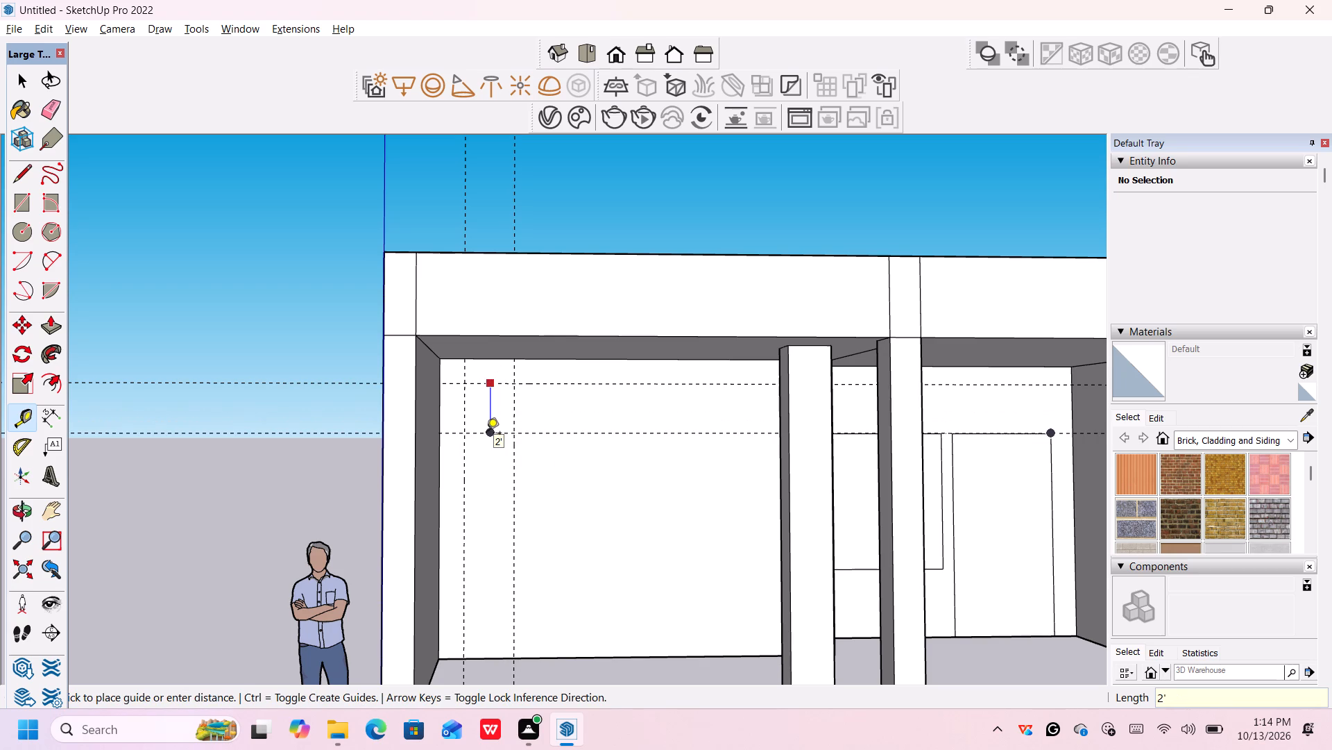
{"action": "key", "text": "Return"}
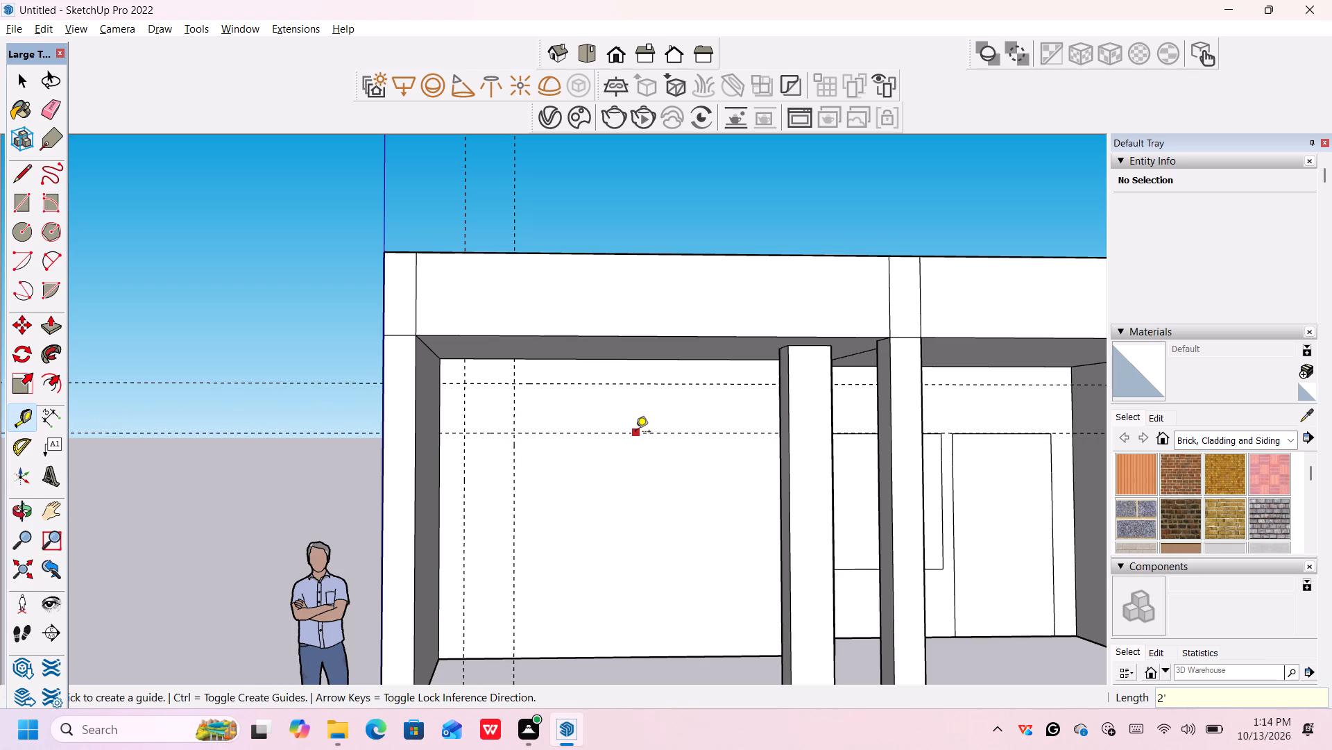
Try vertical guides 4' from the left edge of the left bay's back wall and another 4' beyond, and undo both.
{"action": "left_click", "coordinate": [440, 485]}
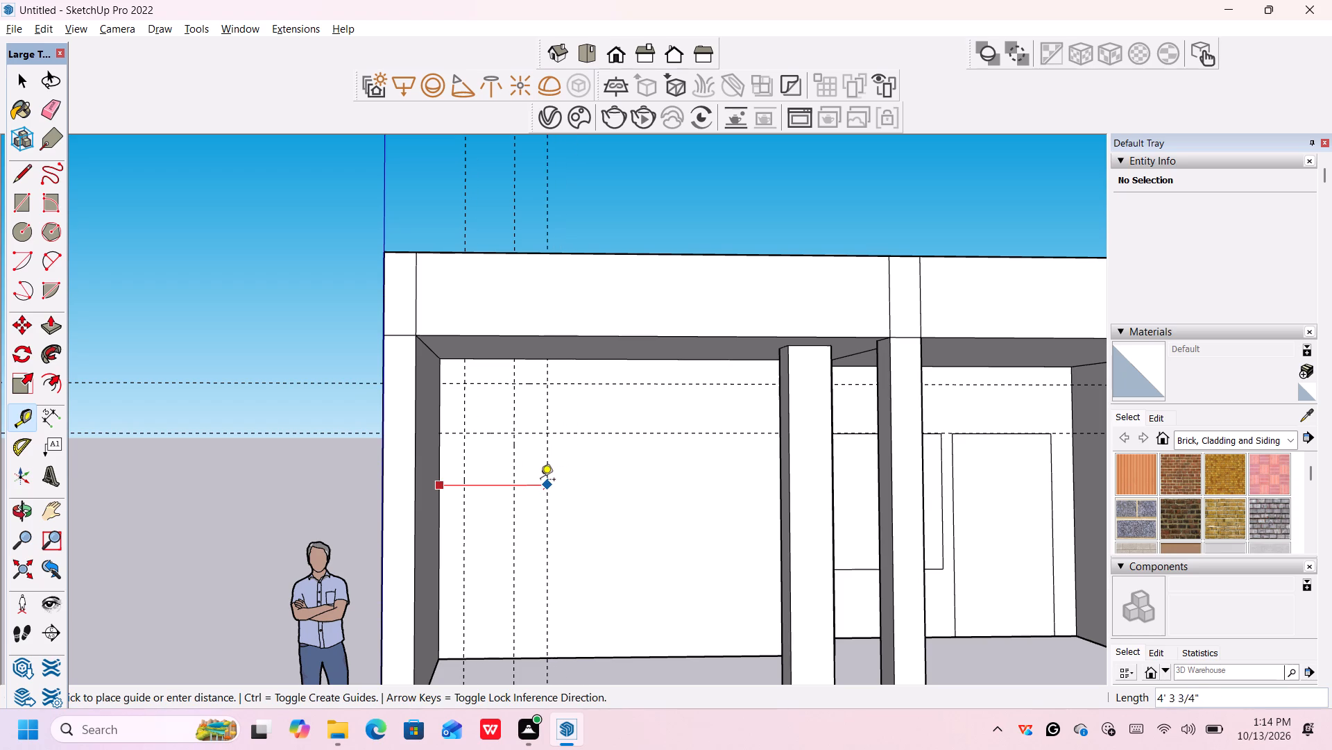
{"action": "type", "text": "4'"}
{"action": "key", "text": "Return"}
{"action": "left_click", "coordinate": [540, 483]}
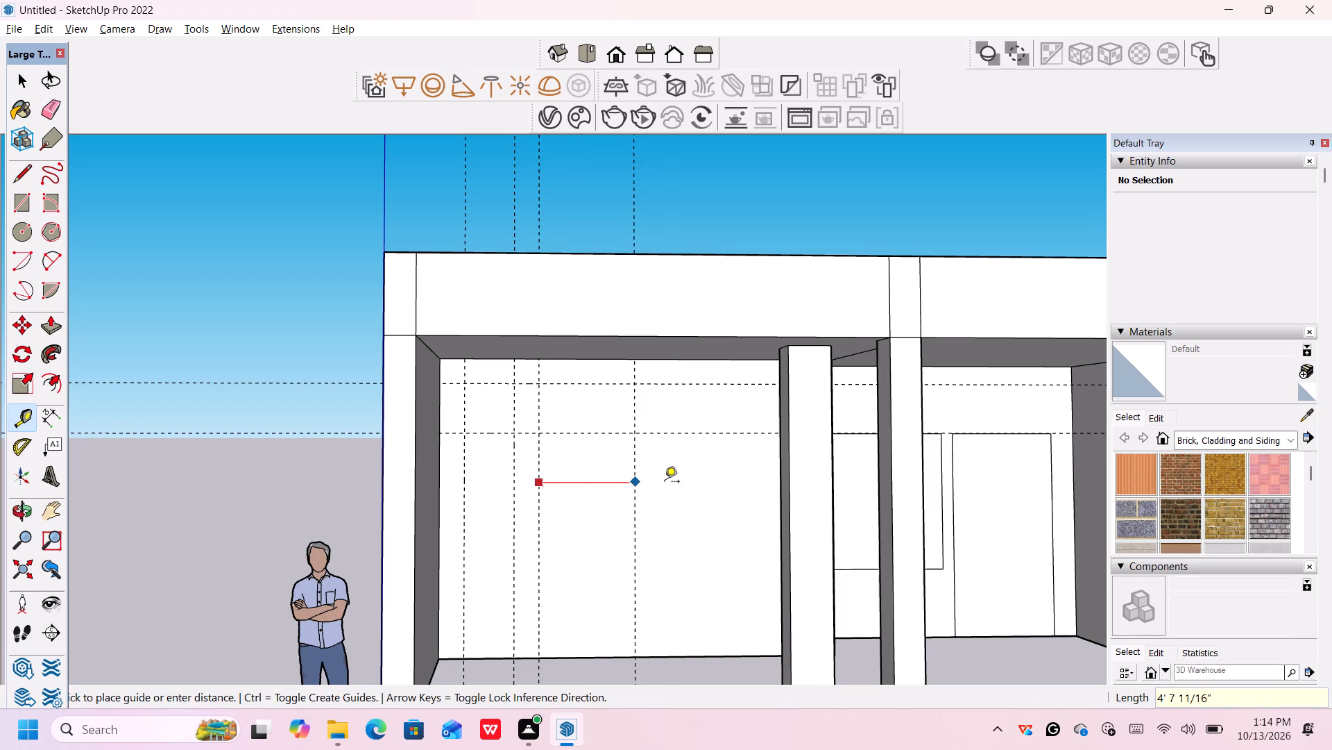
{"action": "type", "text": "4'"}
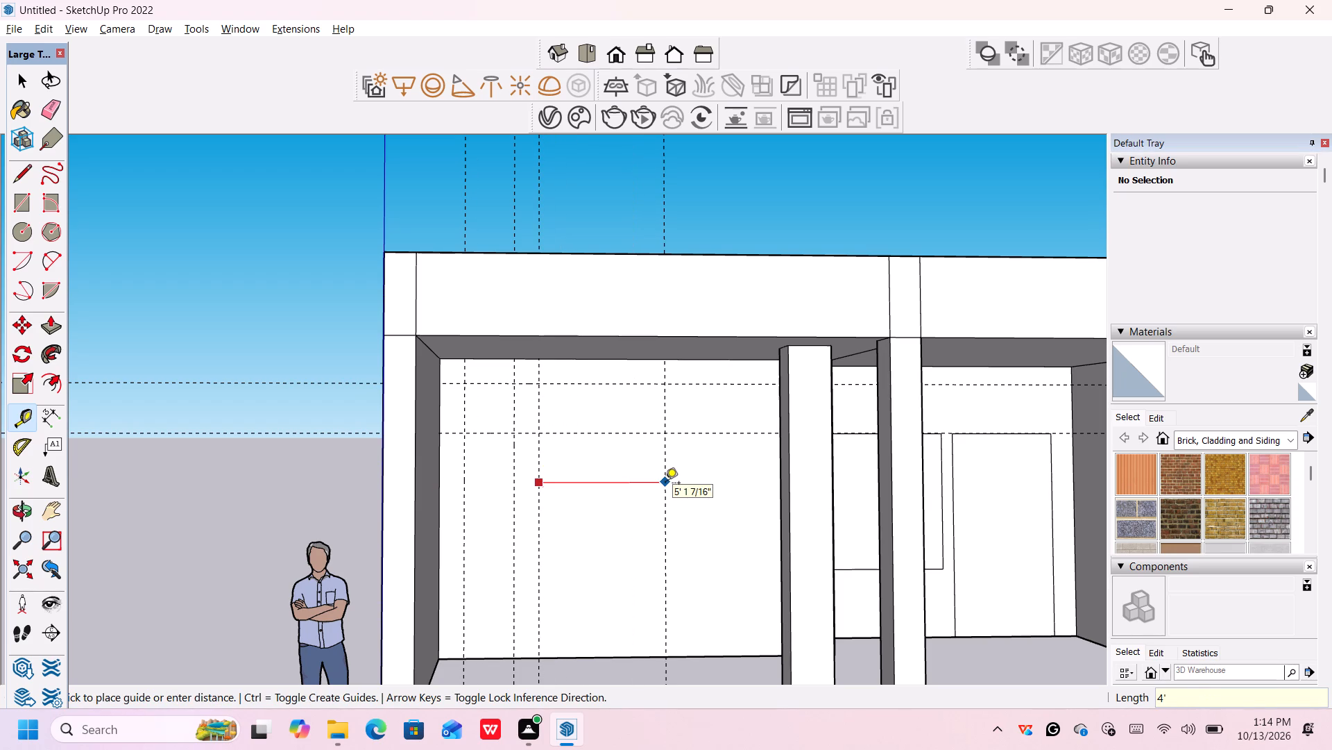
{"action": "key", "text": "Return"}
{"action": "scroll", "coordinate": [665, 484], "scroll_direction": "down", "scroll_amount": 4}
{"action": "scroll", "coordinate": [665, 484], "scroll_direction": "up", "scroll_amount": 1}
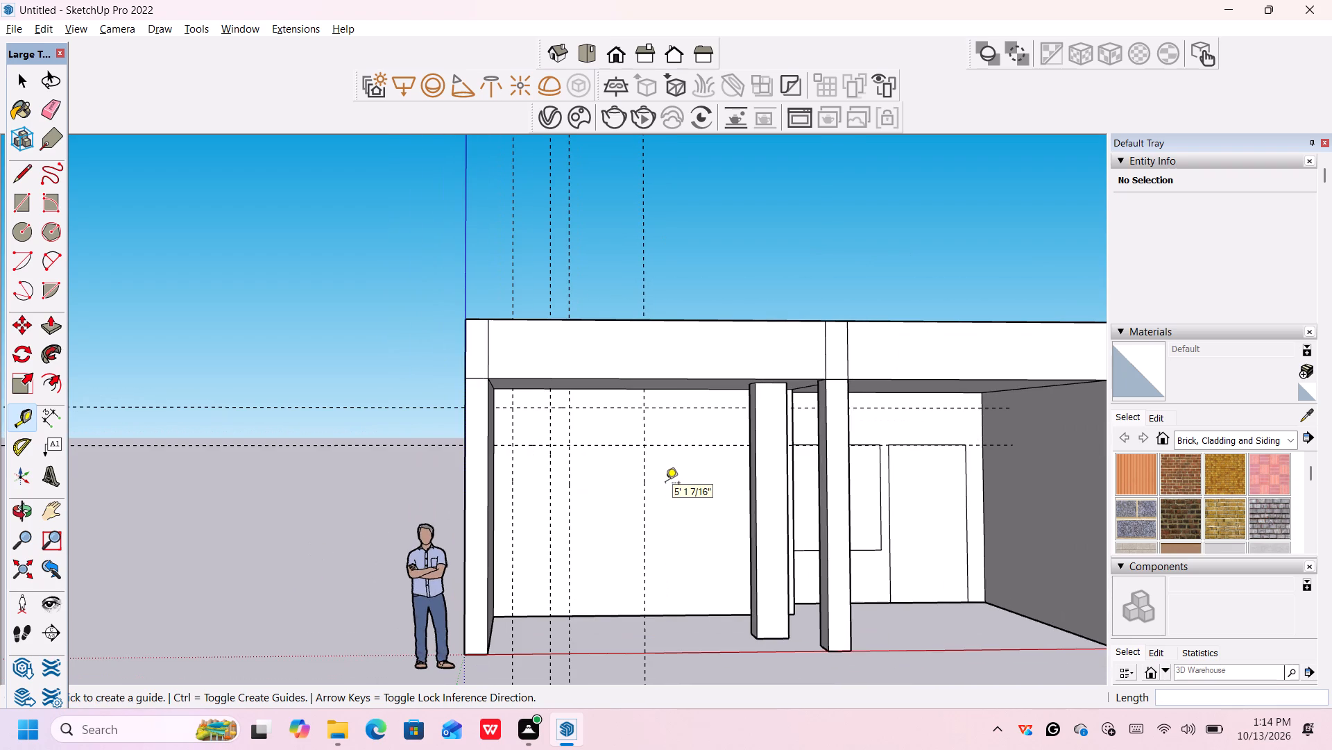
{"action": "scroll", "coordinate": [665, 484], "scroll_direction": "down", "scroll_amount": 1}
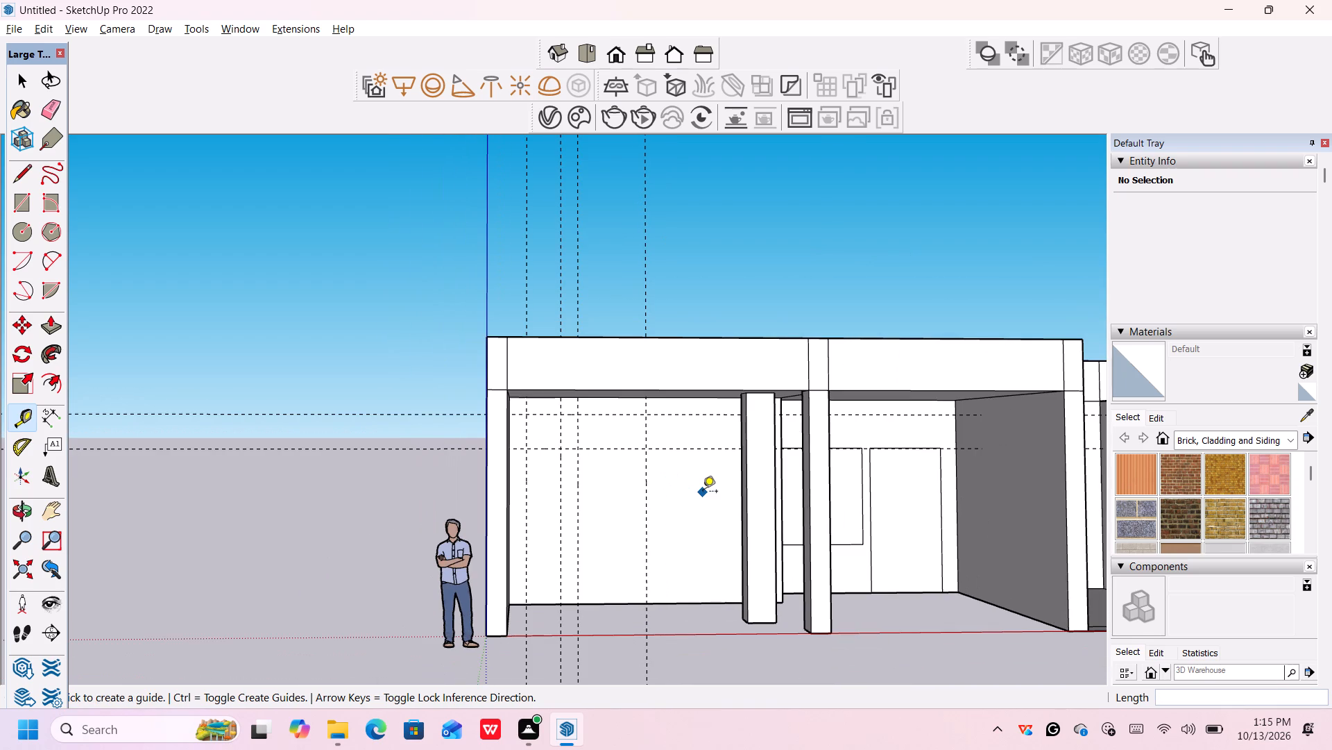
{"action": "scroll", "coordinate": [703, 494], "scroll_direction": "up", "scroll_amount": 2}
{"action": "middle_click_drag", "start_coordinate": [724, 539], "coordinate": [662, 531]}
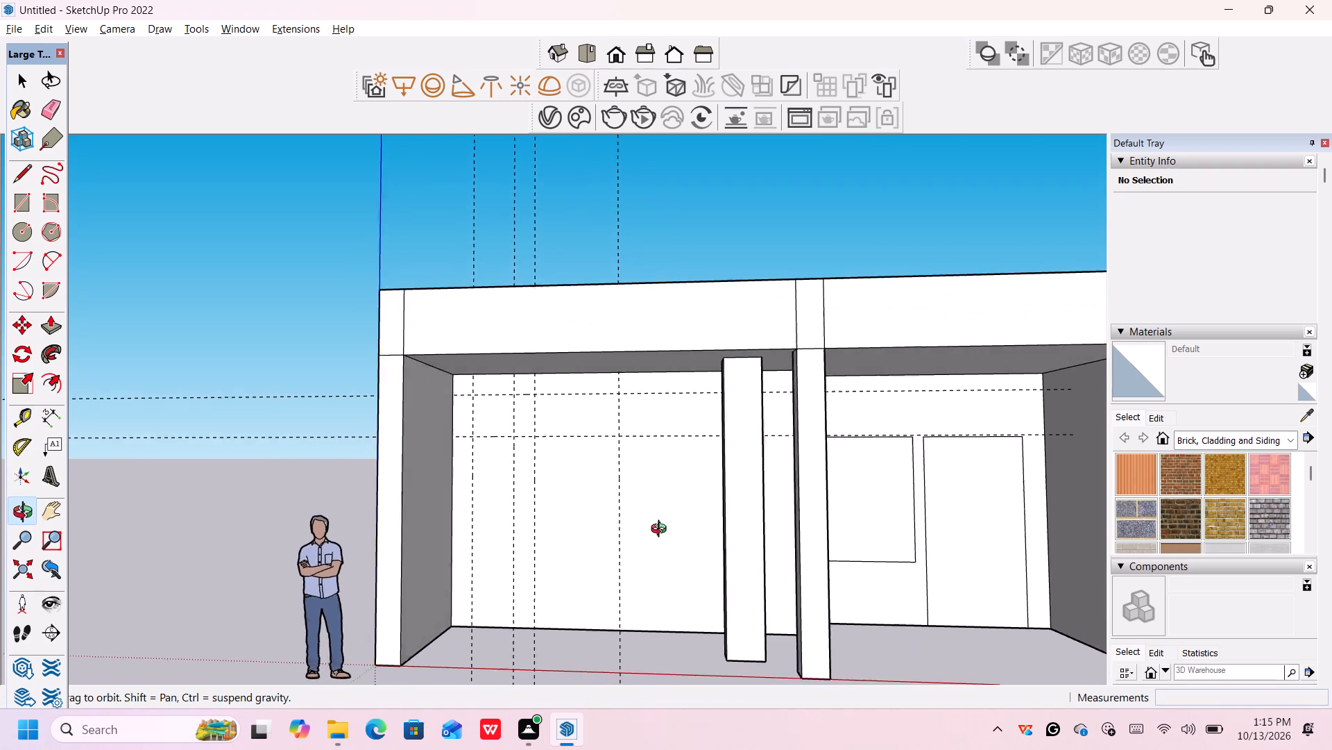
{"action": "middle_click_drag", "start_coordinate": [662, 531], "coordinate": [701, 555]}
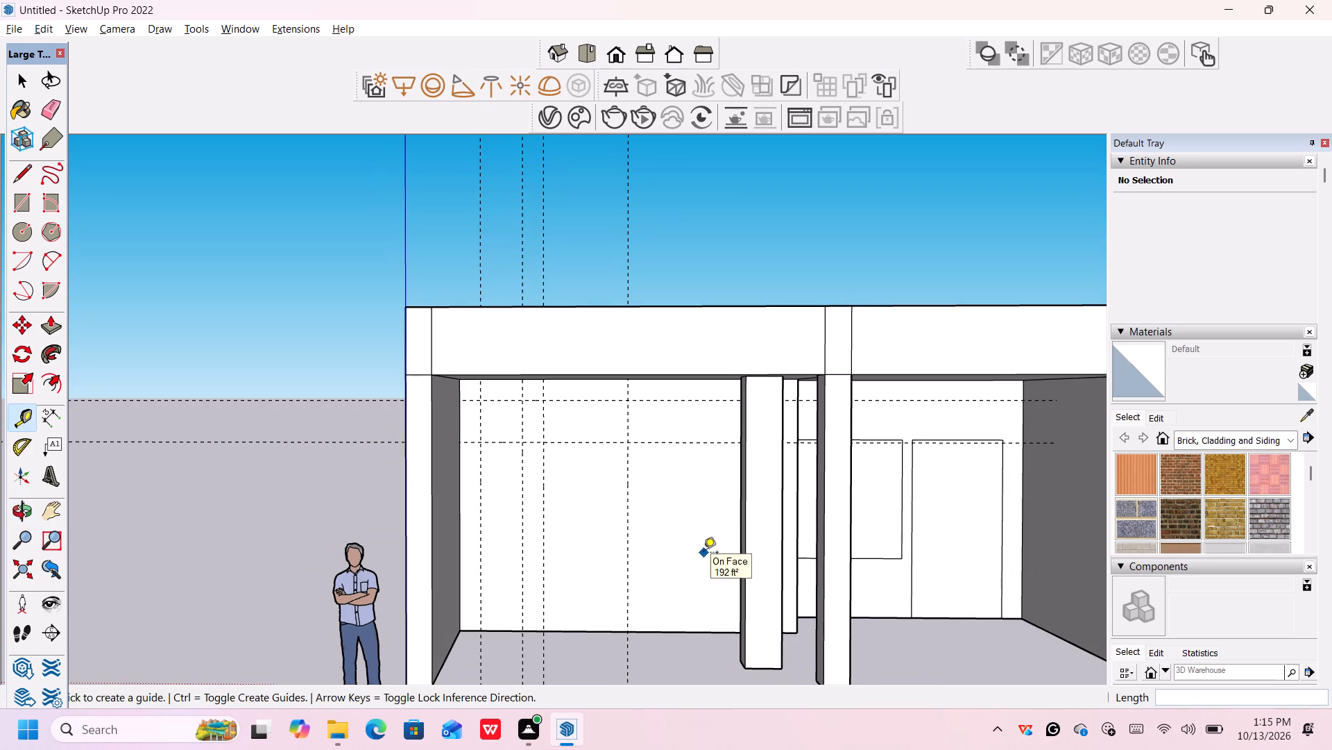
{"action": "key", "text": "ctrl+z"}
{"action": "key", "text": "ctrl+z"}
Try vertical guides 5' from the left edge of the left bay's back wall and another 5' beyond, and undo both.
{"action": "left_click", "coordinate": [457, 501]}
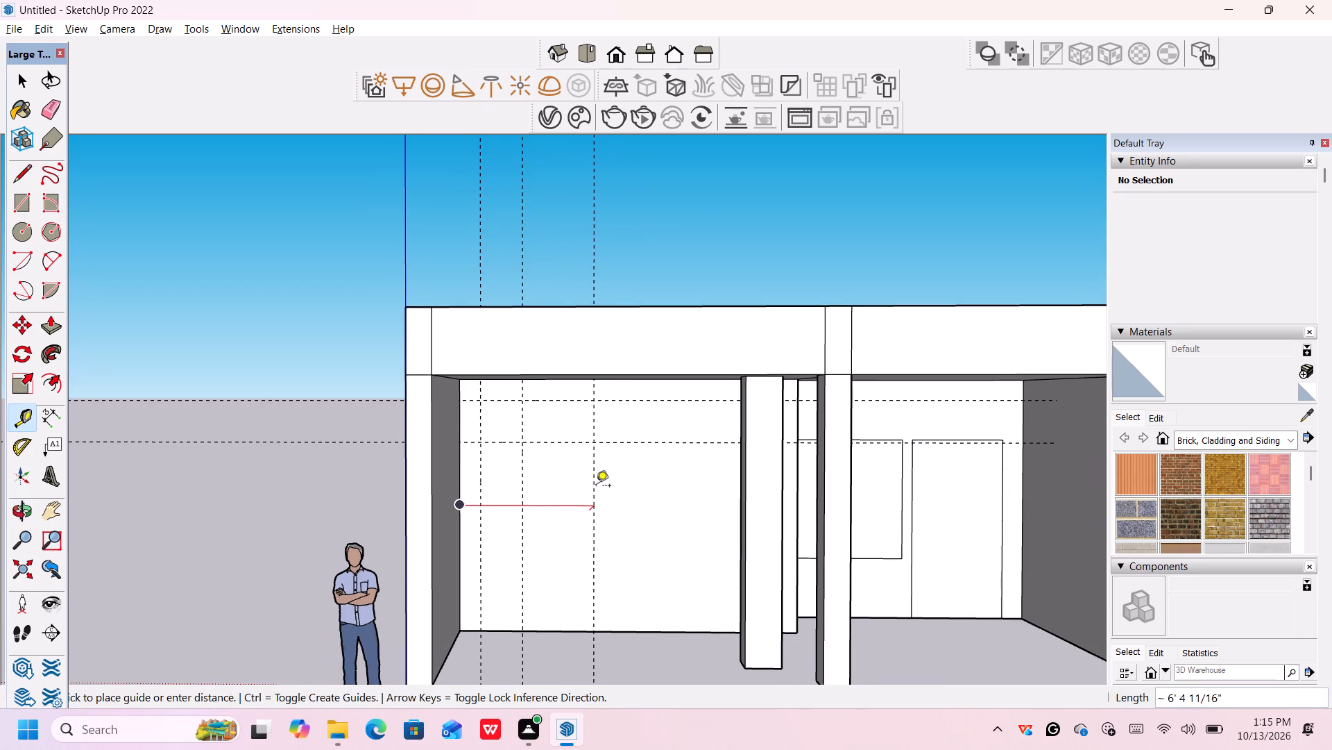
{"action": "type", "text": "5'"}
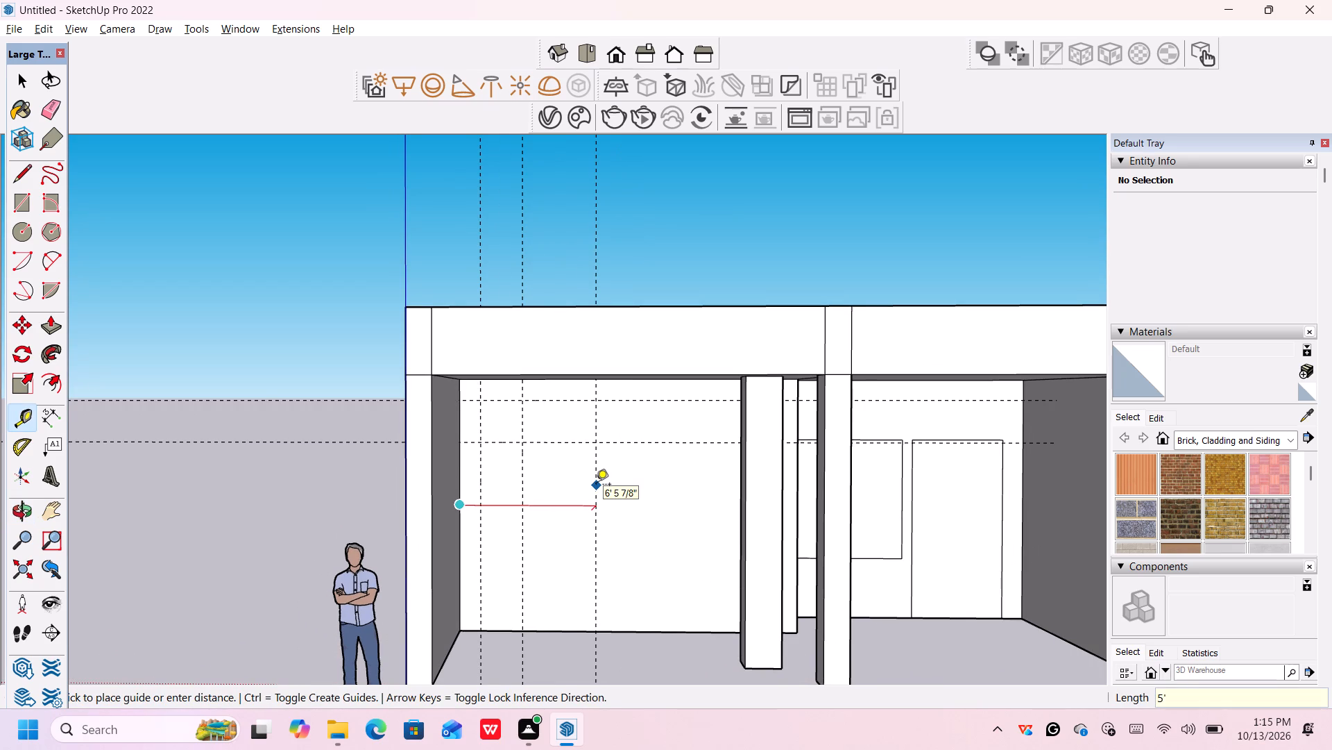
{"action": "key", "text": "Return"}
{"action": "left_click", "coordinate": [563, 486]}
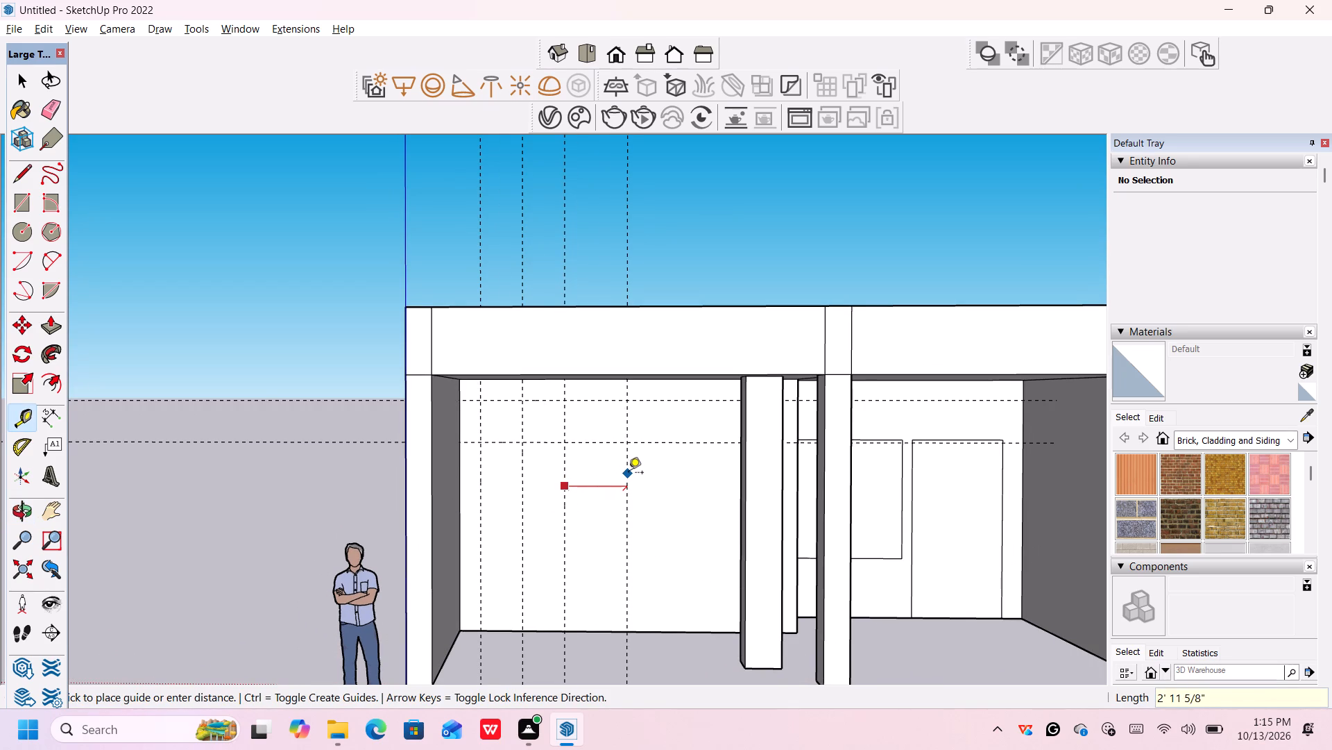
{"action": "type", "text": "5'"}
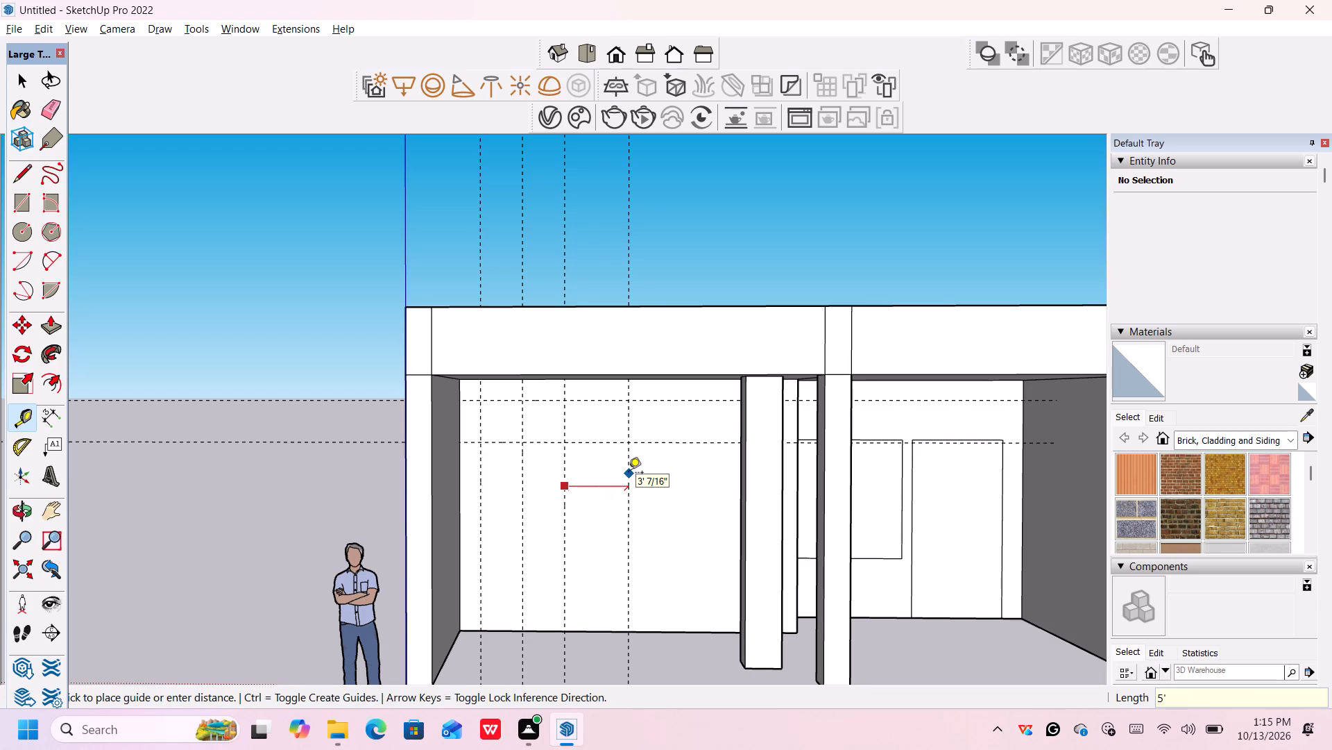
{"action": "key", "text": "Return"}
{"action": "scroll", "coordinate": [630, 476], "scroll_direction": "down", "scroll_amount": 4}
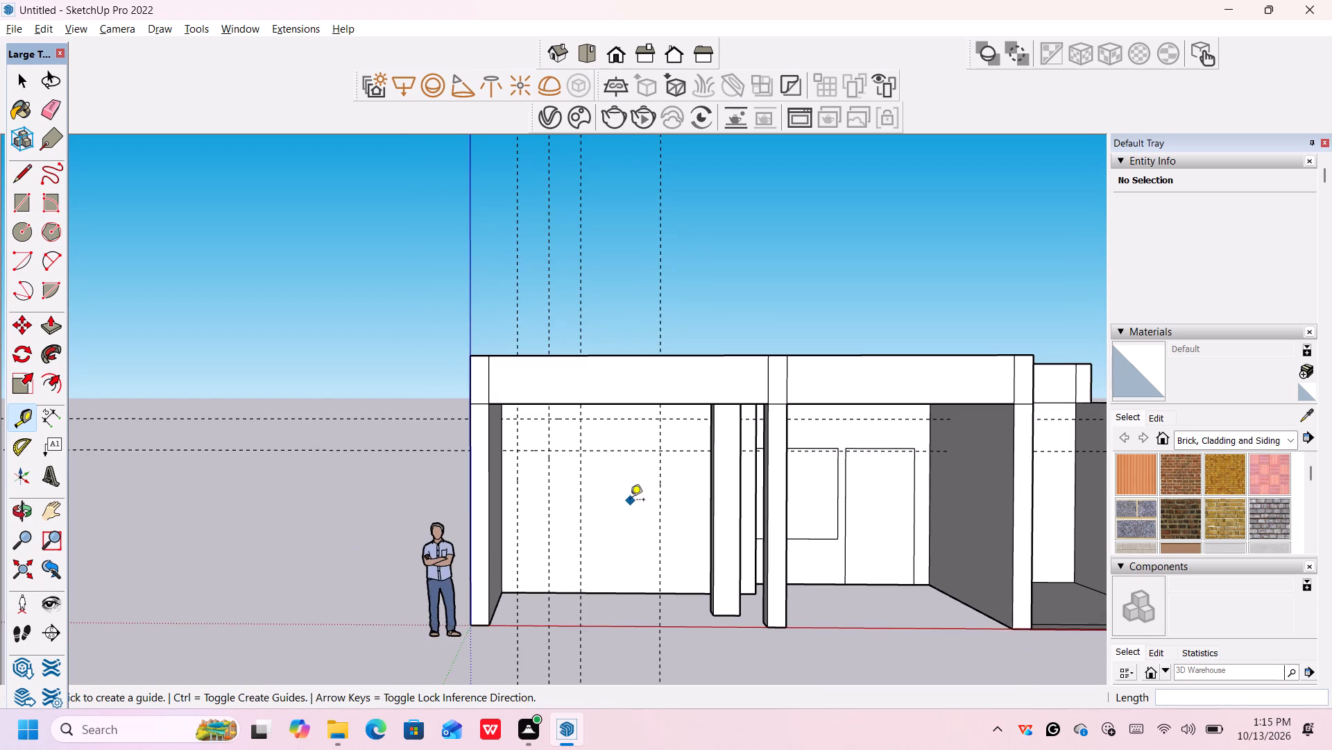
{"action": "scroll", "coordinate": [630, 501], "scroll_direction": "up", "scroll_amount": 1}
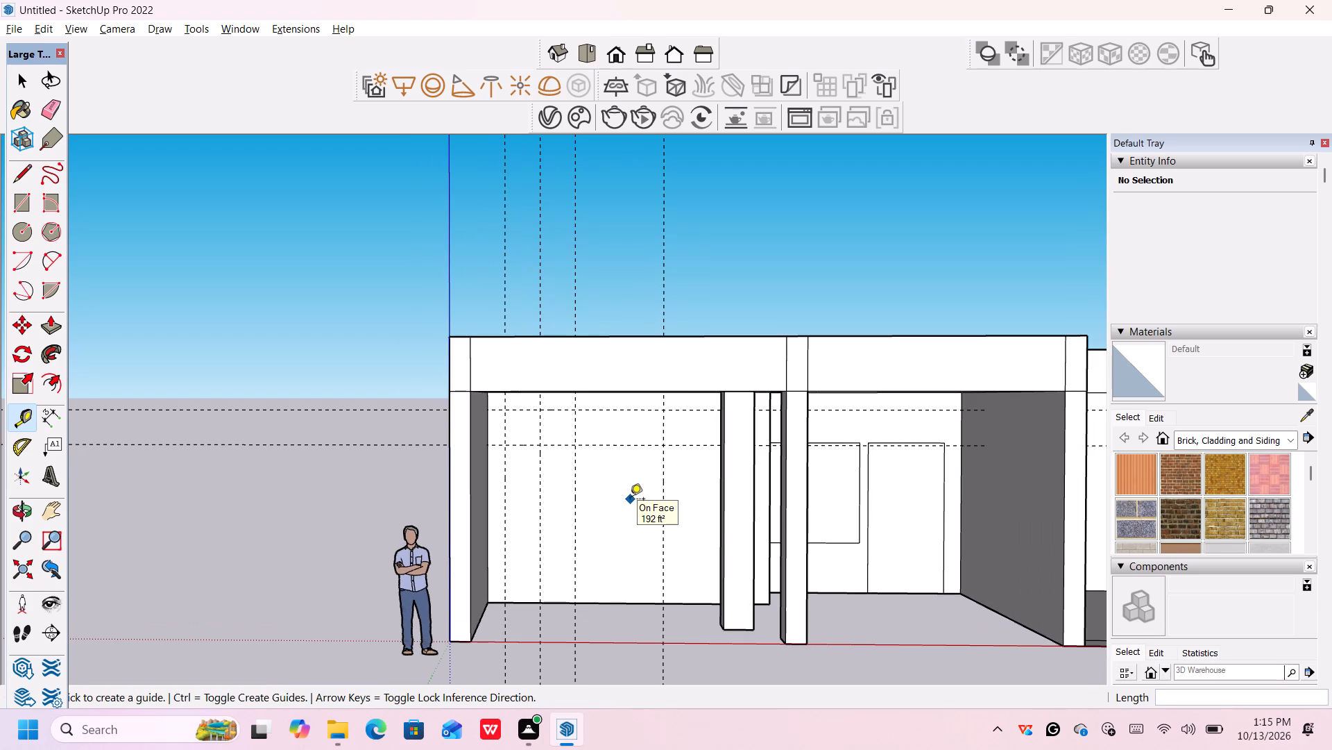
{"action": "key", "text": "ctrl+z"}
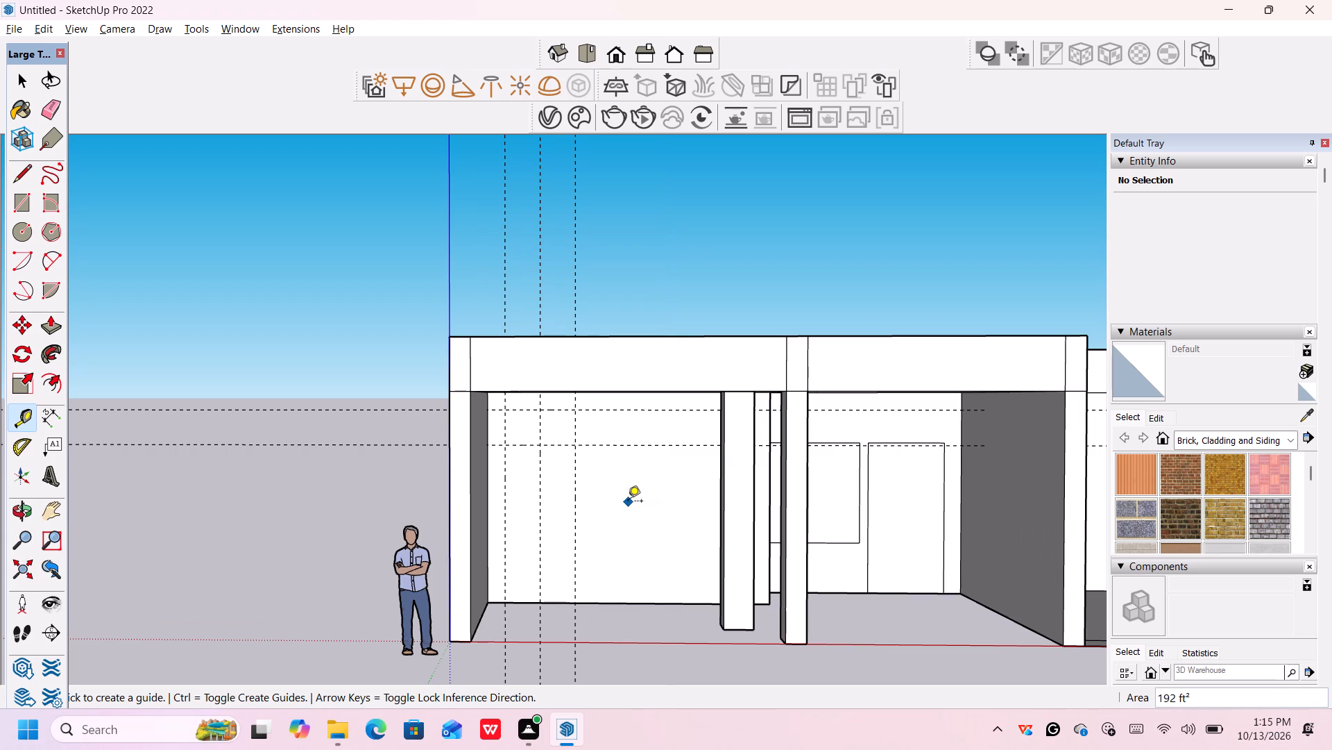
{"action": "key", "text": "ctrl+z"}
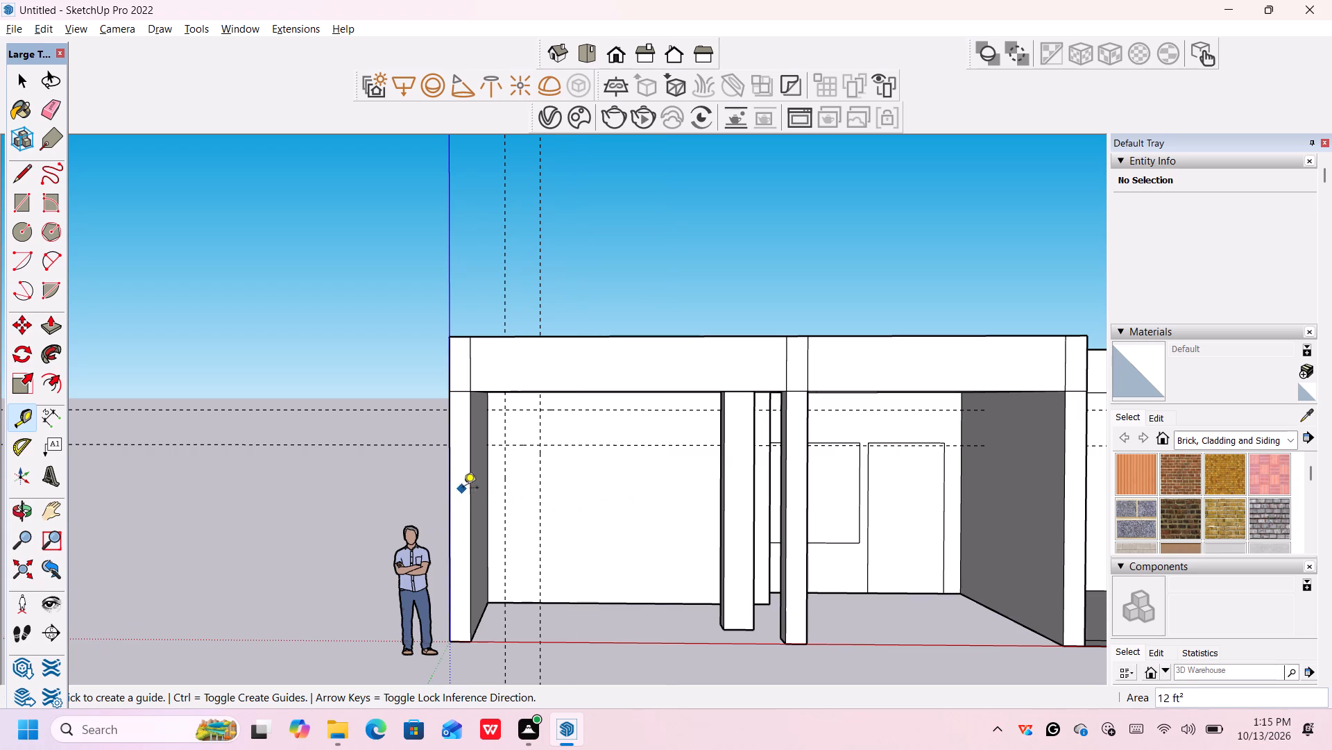
Add a vertical guide 4' from the left edge of the left bay's back wall and another 4' beyond it.
{"action": "left_click", "coordinate": [486, 517]}
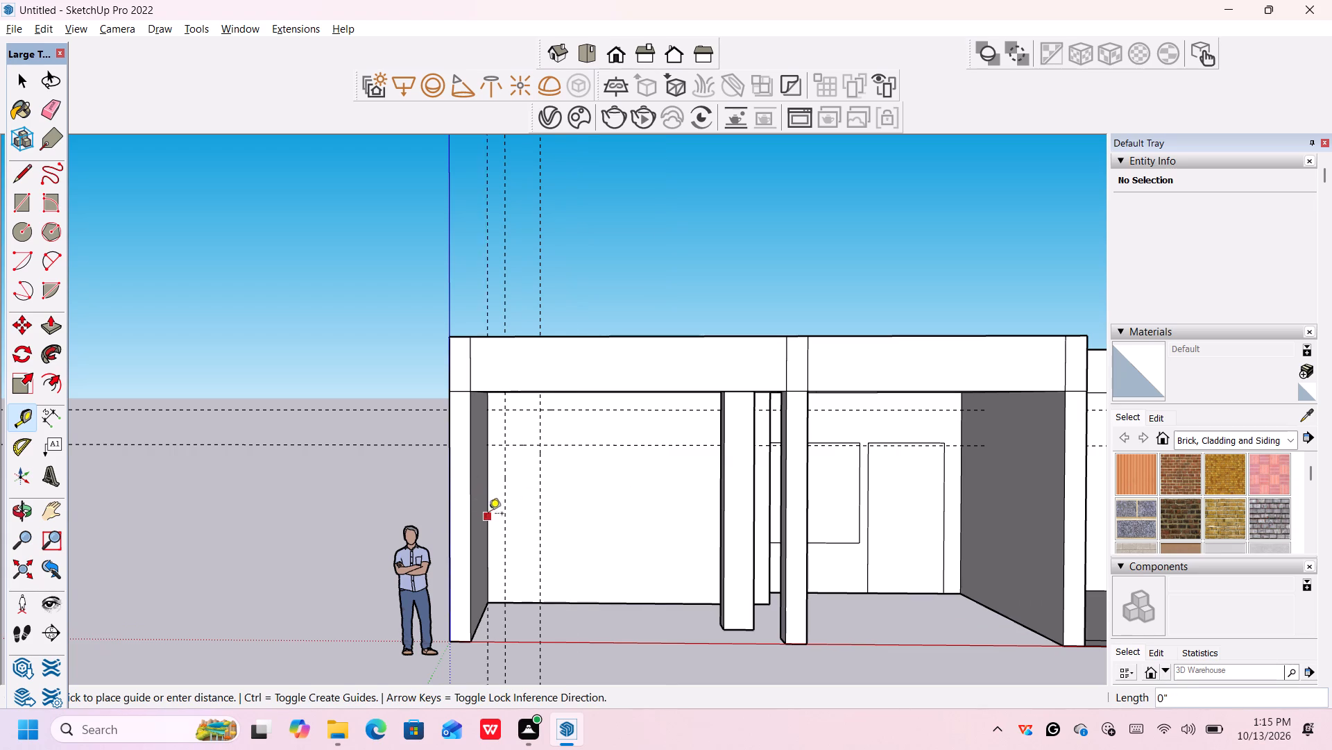
{"action": "type", "text": "4'"}
{"action": "key", "text": "Return"}
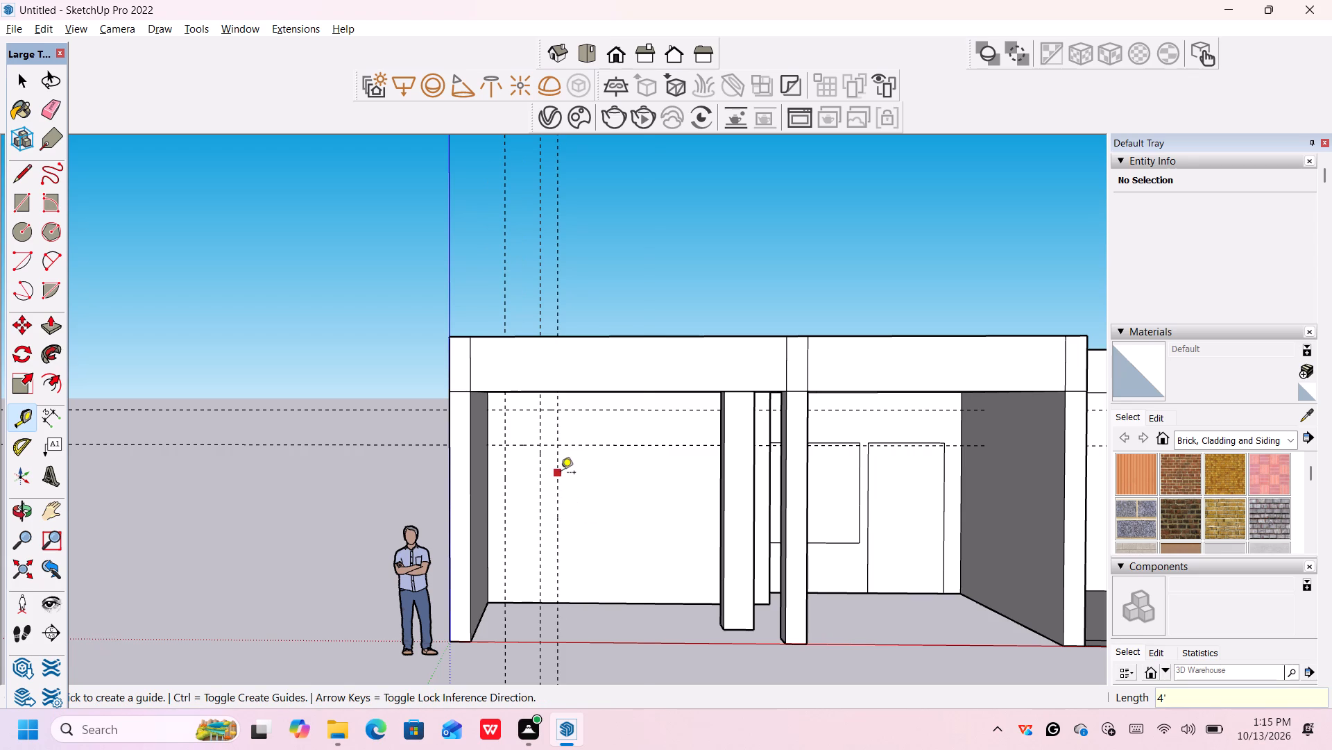
{"action": "left_click", "coordinate": [561, 474]}
{"action": "type", "text": "4'"}
{"action": "key", "text": "Return"}
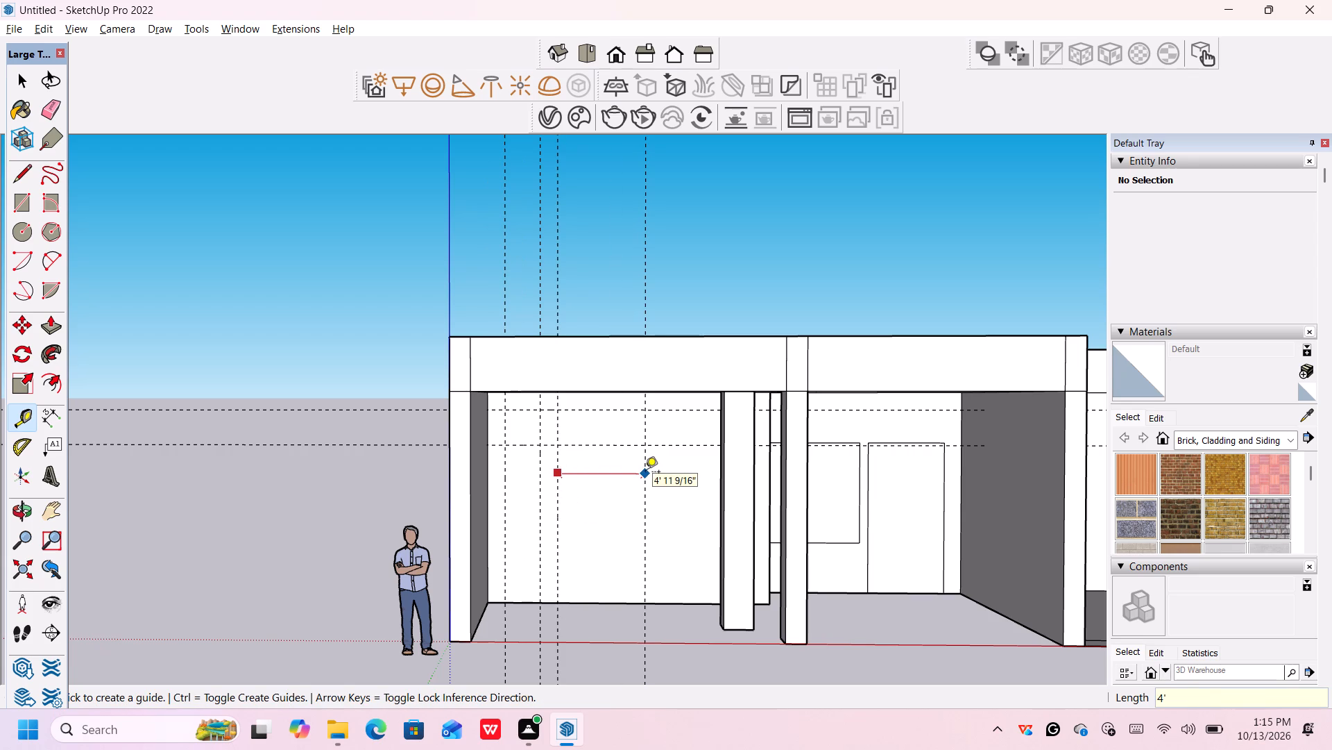
Draw a 2' by 2' window rectangle between the two horizontal guides and the two leftmost vertical guides on the left bay's back wall.
{"action": "scroll", "coordinate": [623, 578], "scroll_direction": "down", "scroll_amount": 4}
{"action": "middle_click_drag", "start_coordinate": [640, 624], "coordinate": [649, 611]}
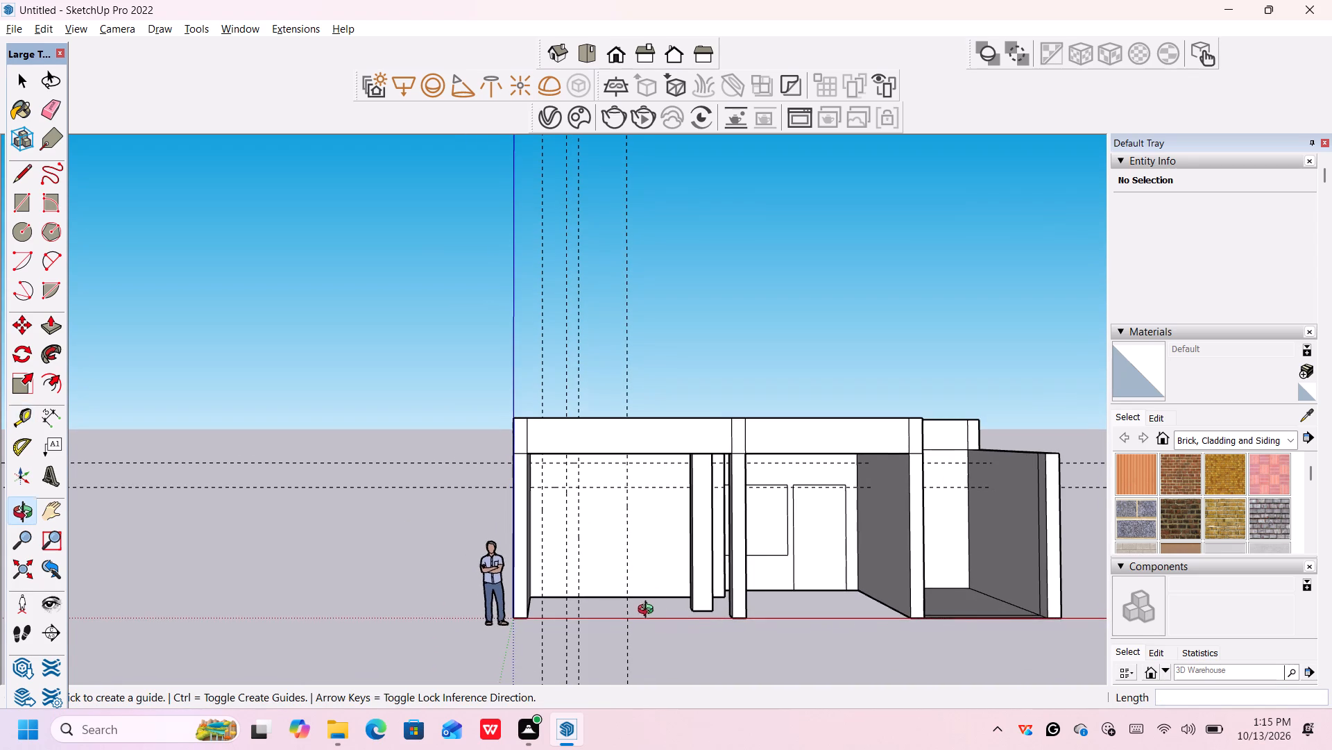
{"action": "key", "text": "space"}
{"action": "scroll", "coordinate": [602, 541], "scroll_direction": "up", "scroll_amount": 4}
{"action": "key", "text": "r"}
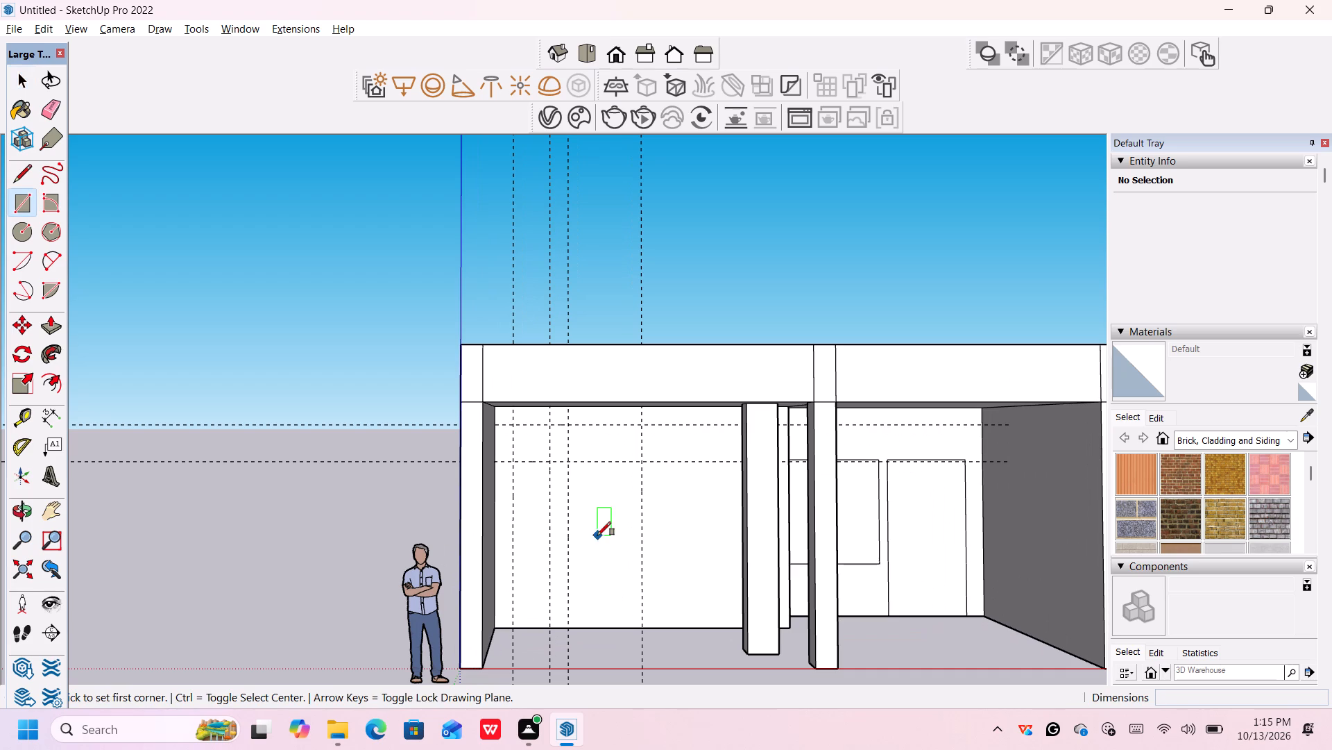
{"action": "left_click", "coordinate": [511, 428]}
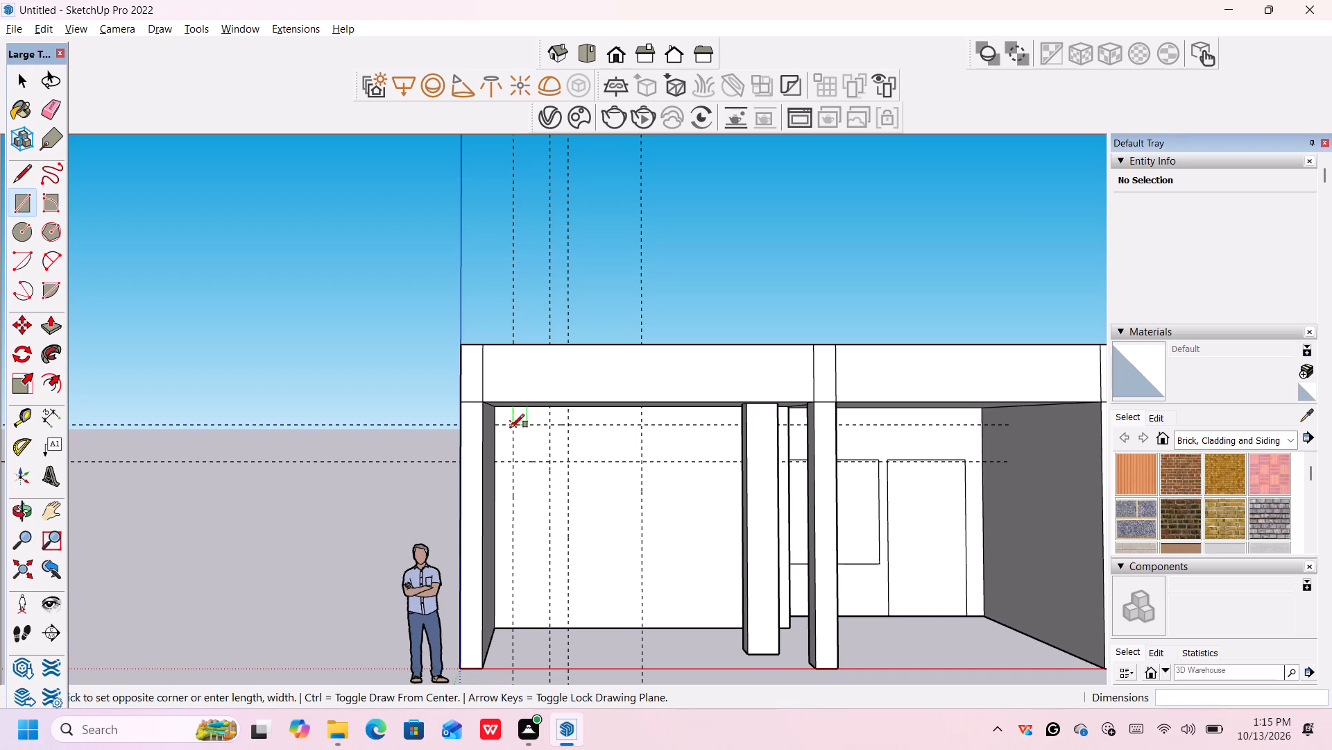
{"action": "left_click", "coordinate": [552, 462]}
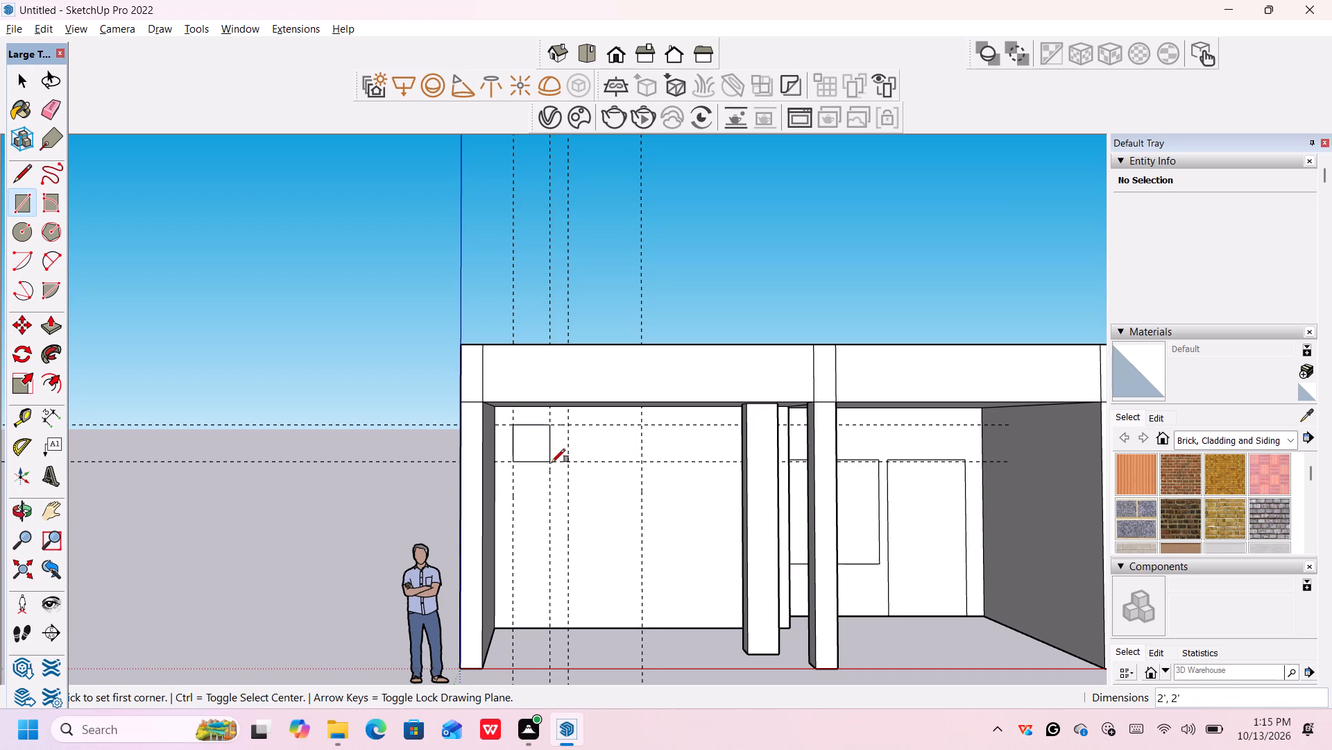
{"action": "key", "text": "space"}
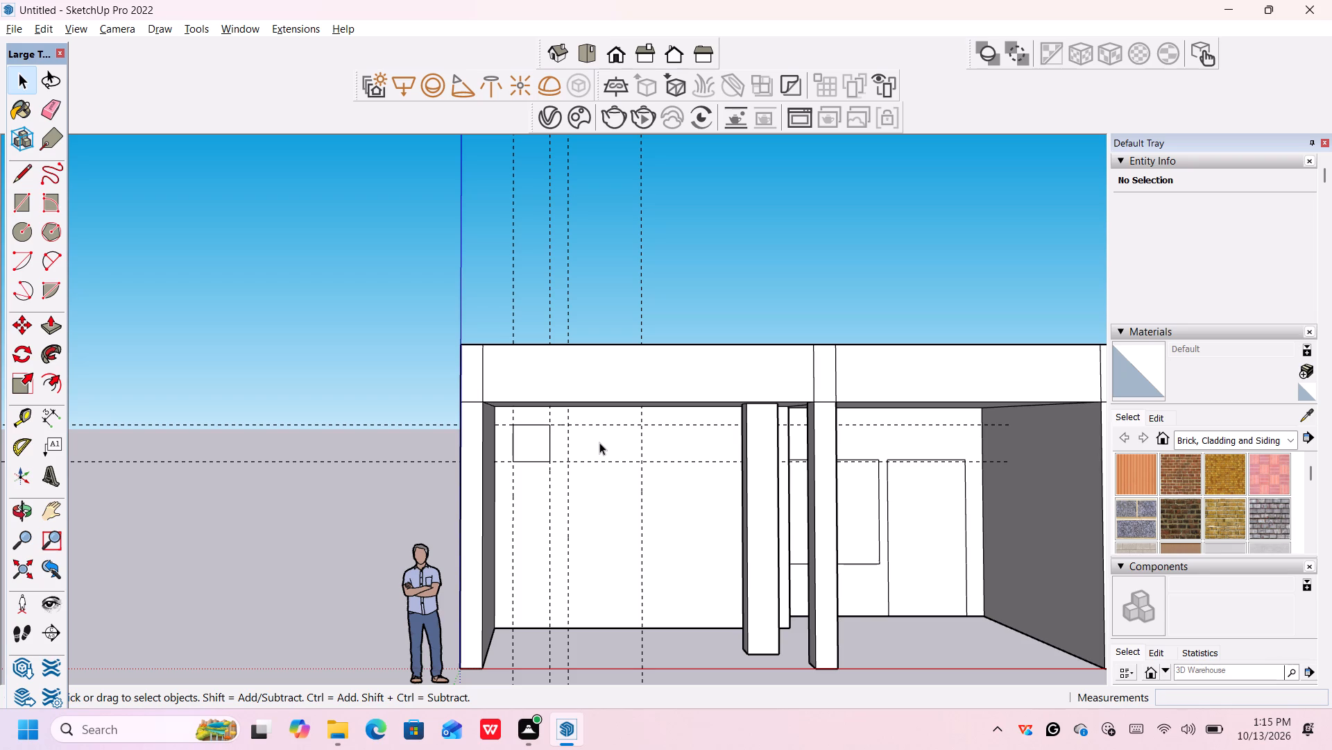
Draw two full-height 12' vertical lines on the left bay's back wall along the guides 4' and 8' from its left edge.
{"action": "key", "text": "l"}
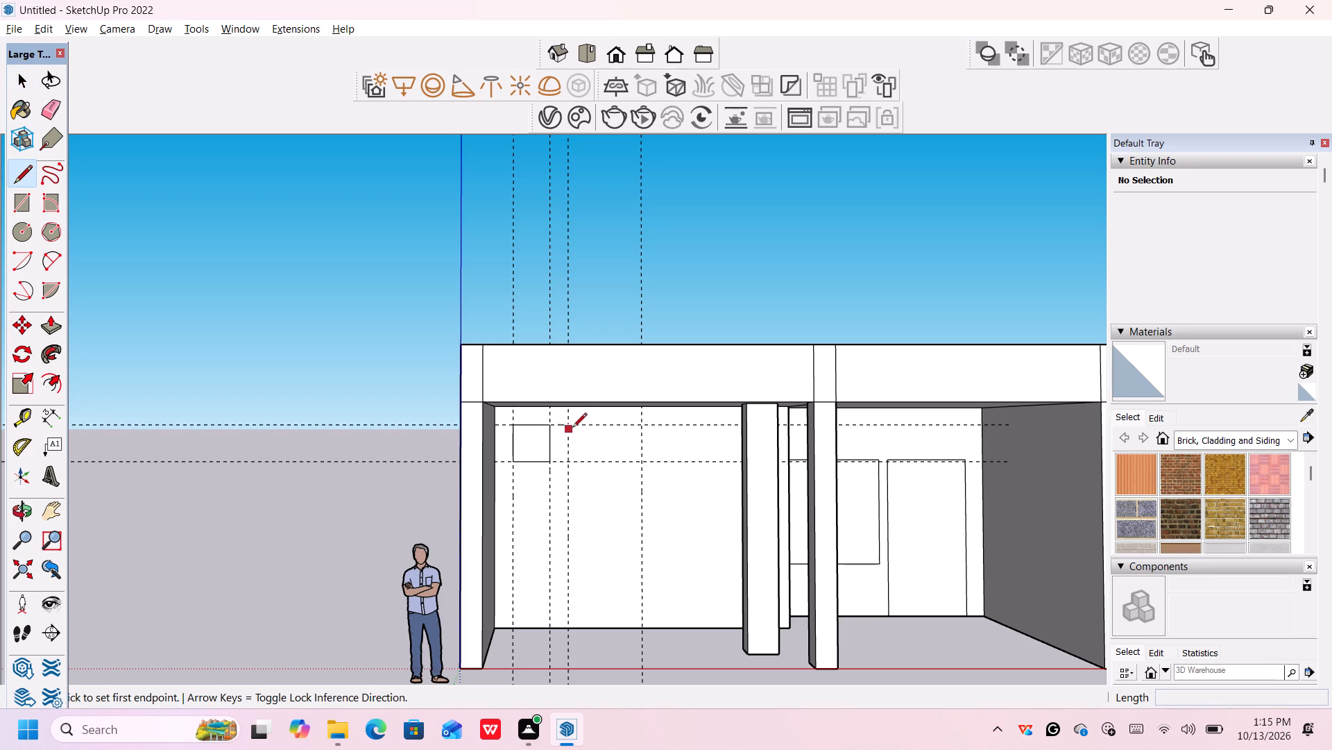
{"action": "scroll", "coordinate": [572, 416], "scroll_direction": "up", "scroll_amount": 5}
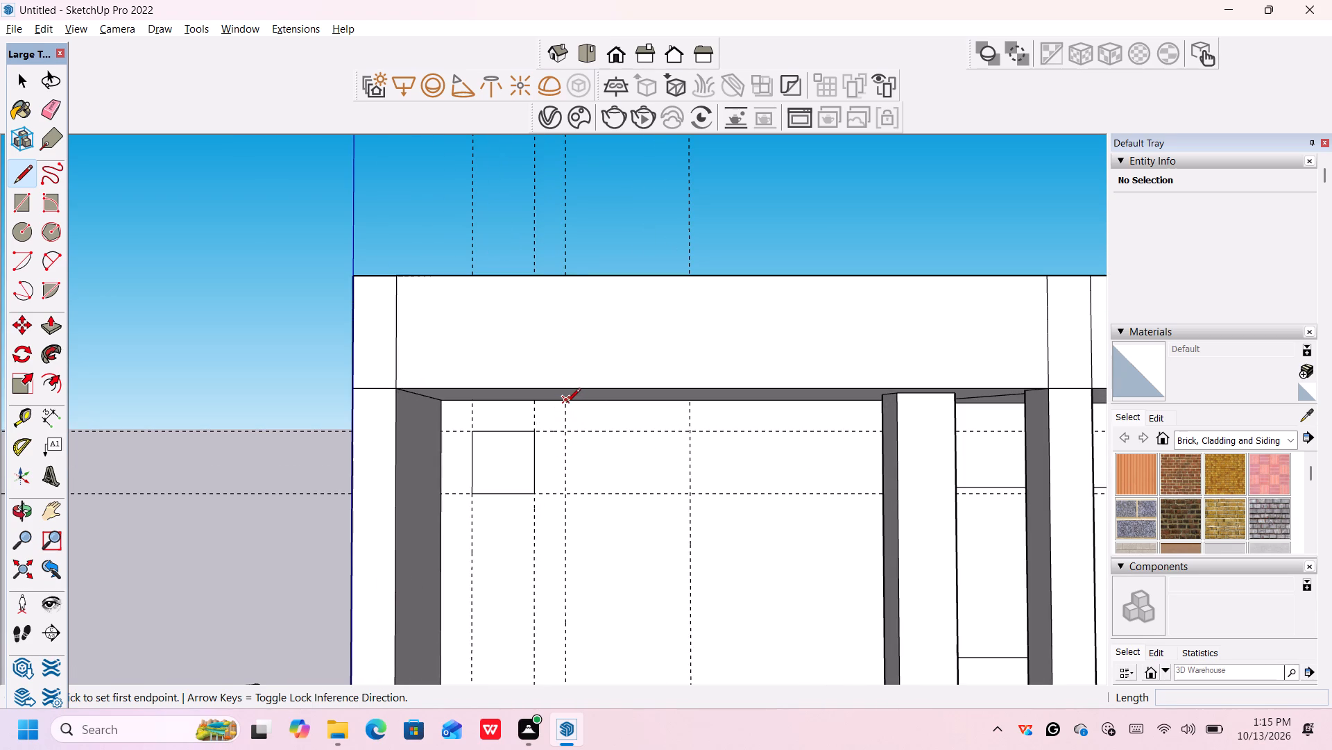
{"action": "left_click", "coordinate": [566, 403]}
{"action": "scroll", "coordinate": [579, 522], "scroll_direction": "up", "scroll_amount": 1}
{"action": "scroll", "coordinate": [579, 522], "scroll_direction": "down", "scroll_amount": 10}
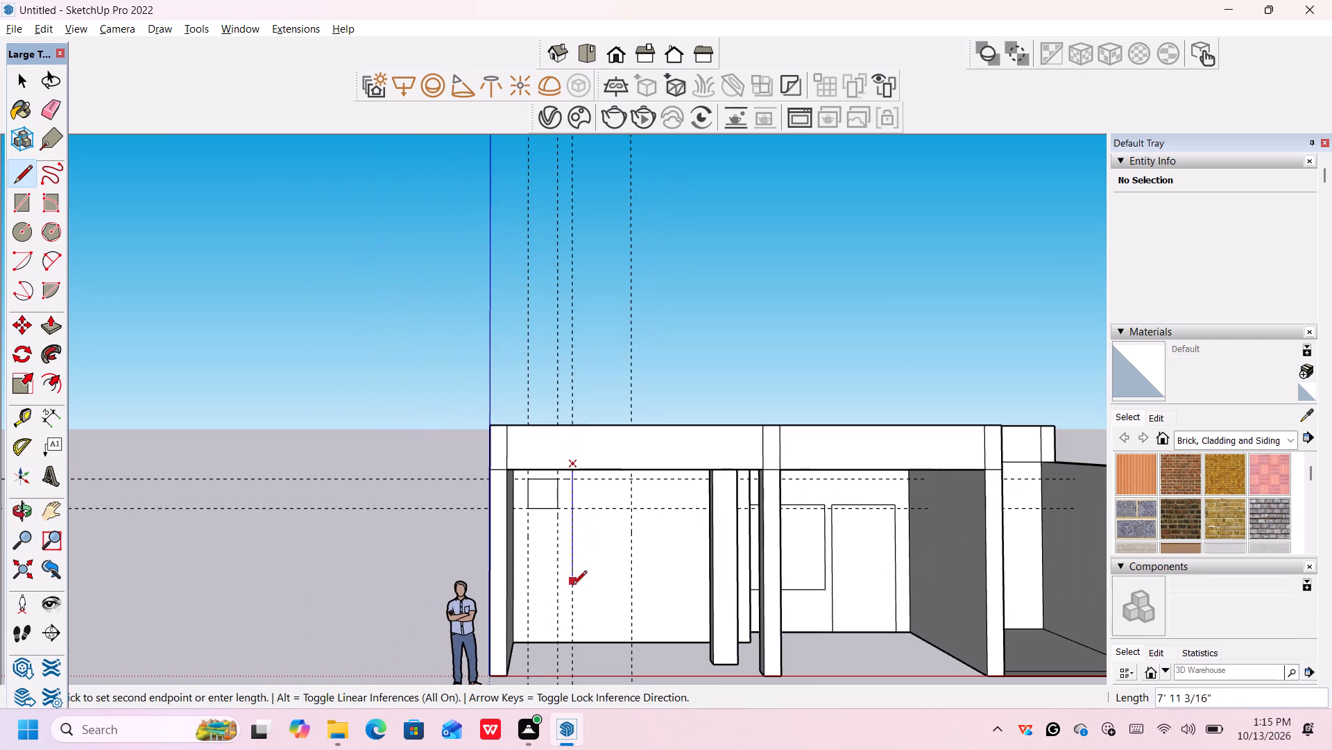
{"action": "left_click", "coordinate": [571, 644]}
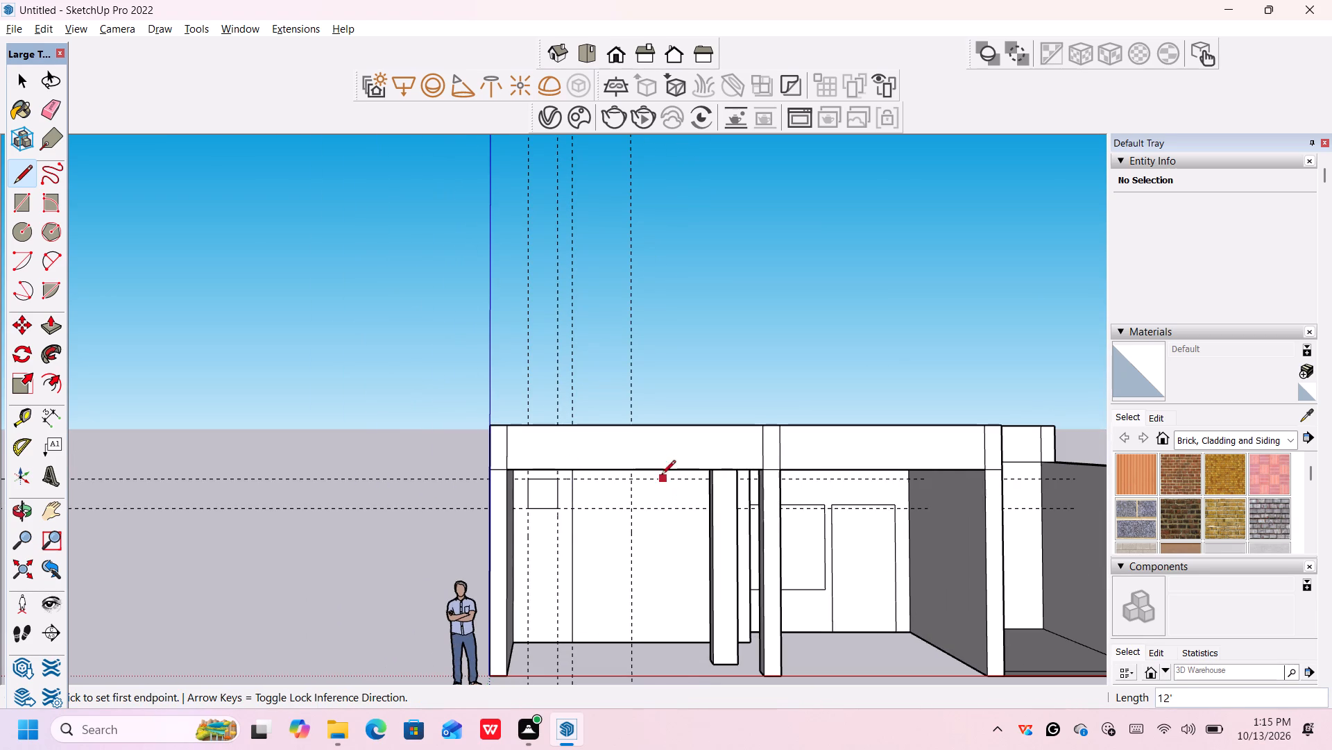
{"action": "scroll", "coordinate": [635, 472], "scroll_direction": "up", "scroll_amount": 7}
{"action": "middle_click_drag", "start_coordinate": [637, 490], "coordinate": [631, 444]}
{"action": "left_click", "coordinate": [629, 447]}
{"action": "scroll", "coordinate": [626, 493], "scroll_direction": "down", "scroll_amount": 6}
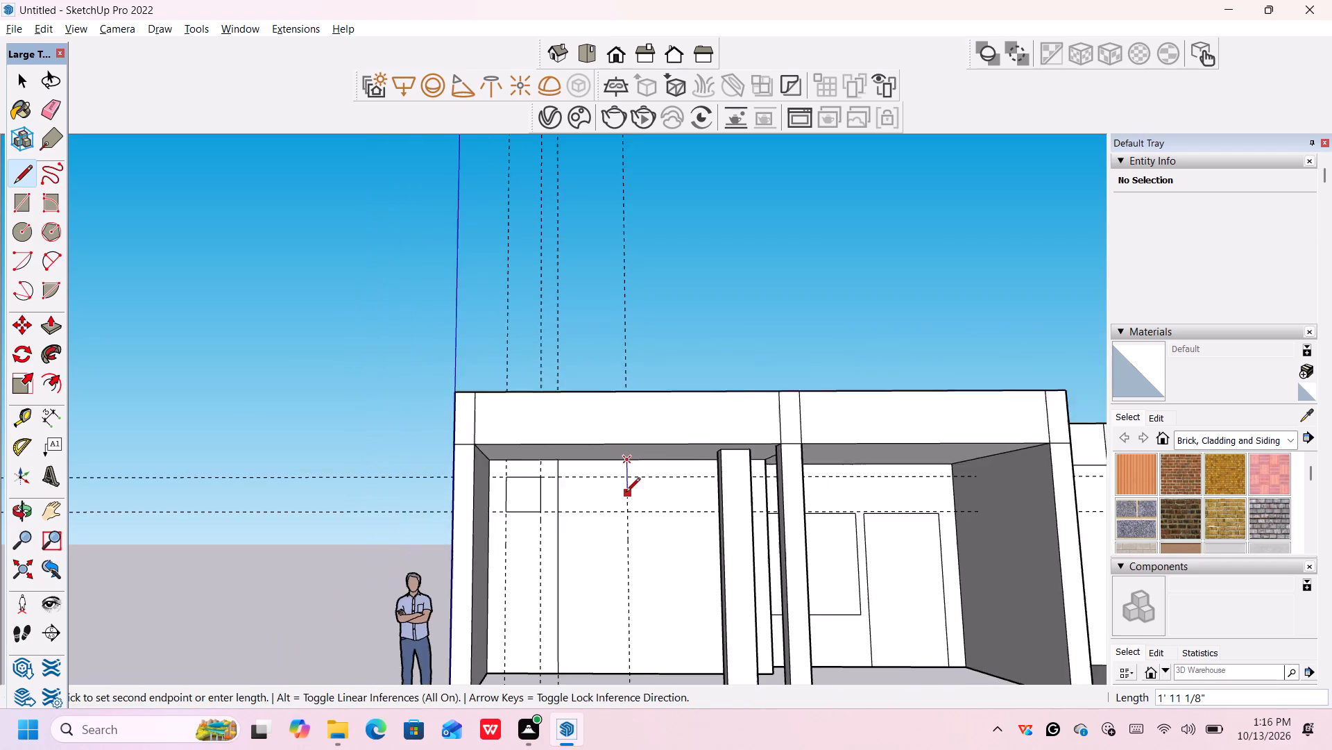
{"action": "scroll", "coordinate": [626, 493], "scroll_direction": "down", "scroll_amount": 8}
{"action": "left_click", "coordinate": [626, 618]}
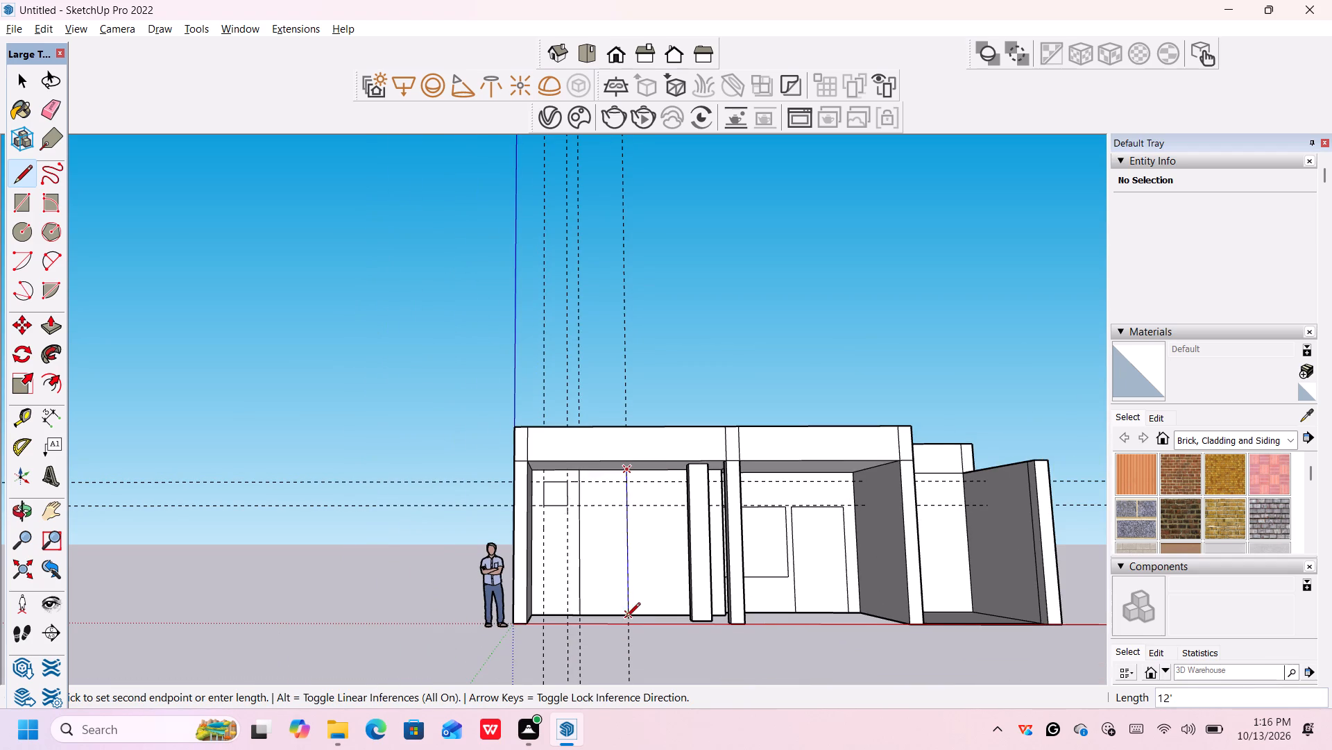
{"action": "scroll", "coordinate": [640, 594], "scroll_direction": "down", "scroll_amount": 4}
{"action": "middle_click_drag", "start_coordinate": [644, 579], "coordinate": [633, 647]}
{"action": "scroll", "coordinate": [674, 578], "scroll_direction": "up", "scroll_amount": 2}
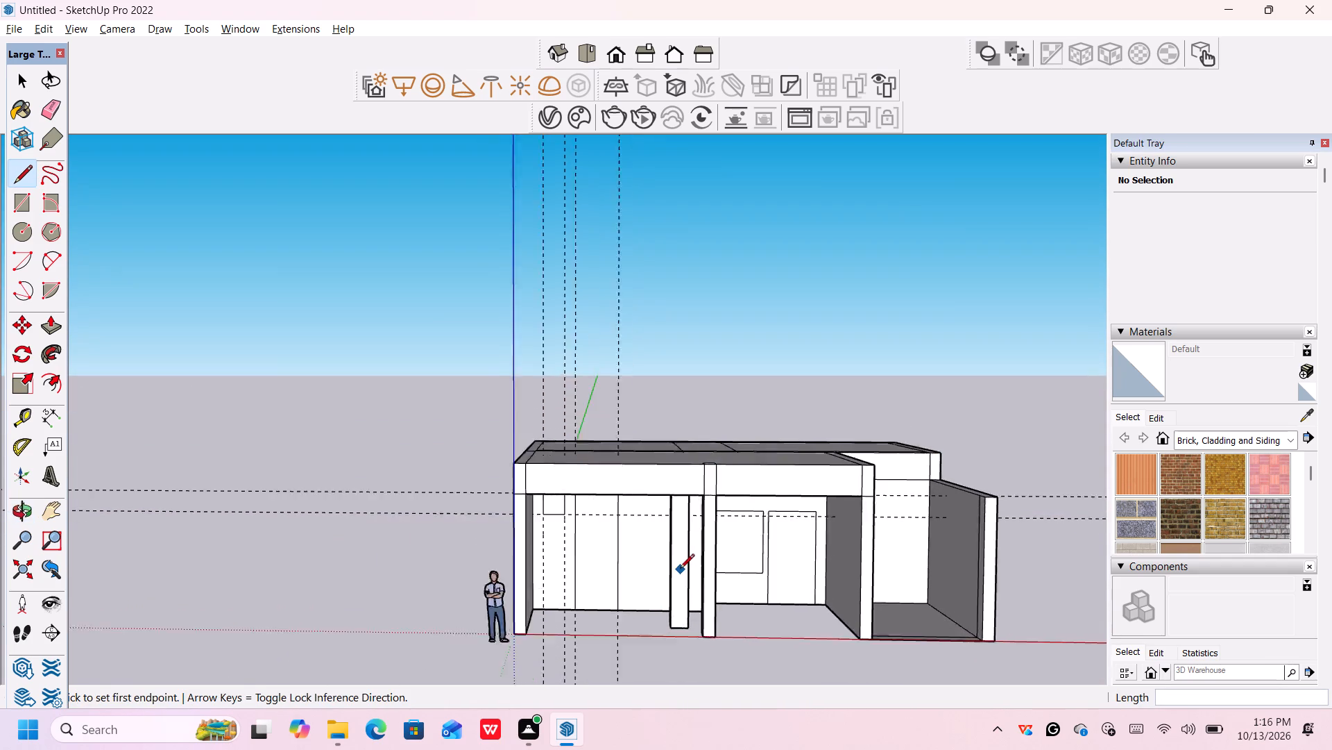
{"action": "scroll", "coordinate": [680, 569], "scroll_direction": "up", "scroll_amount": 6}
{"action": "scroll", "coordinate": [792, 557], "scroll_direction": "up", "scroll_amount": 1}
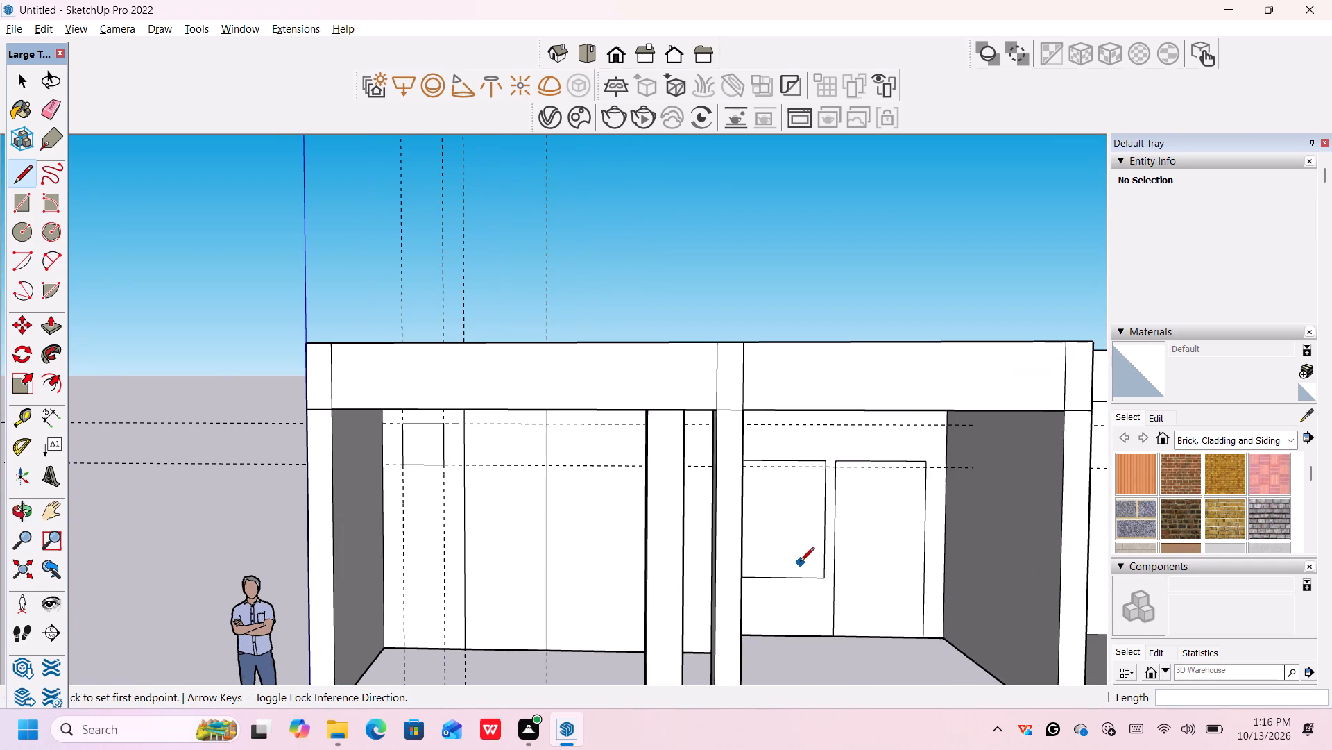
Delete the two horizontal and four vertical guides around the left bay's back wall.
{"action": "key", "text": "space"}
{"action": "scroll", "coordinate": [800, 553], "scroll_direction": "down", "scroll_amount": 6}
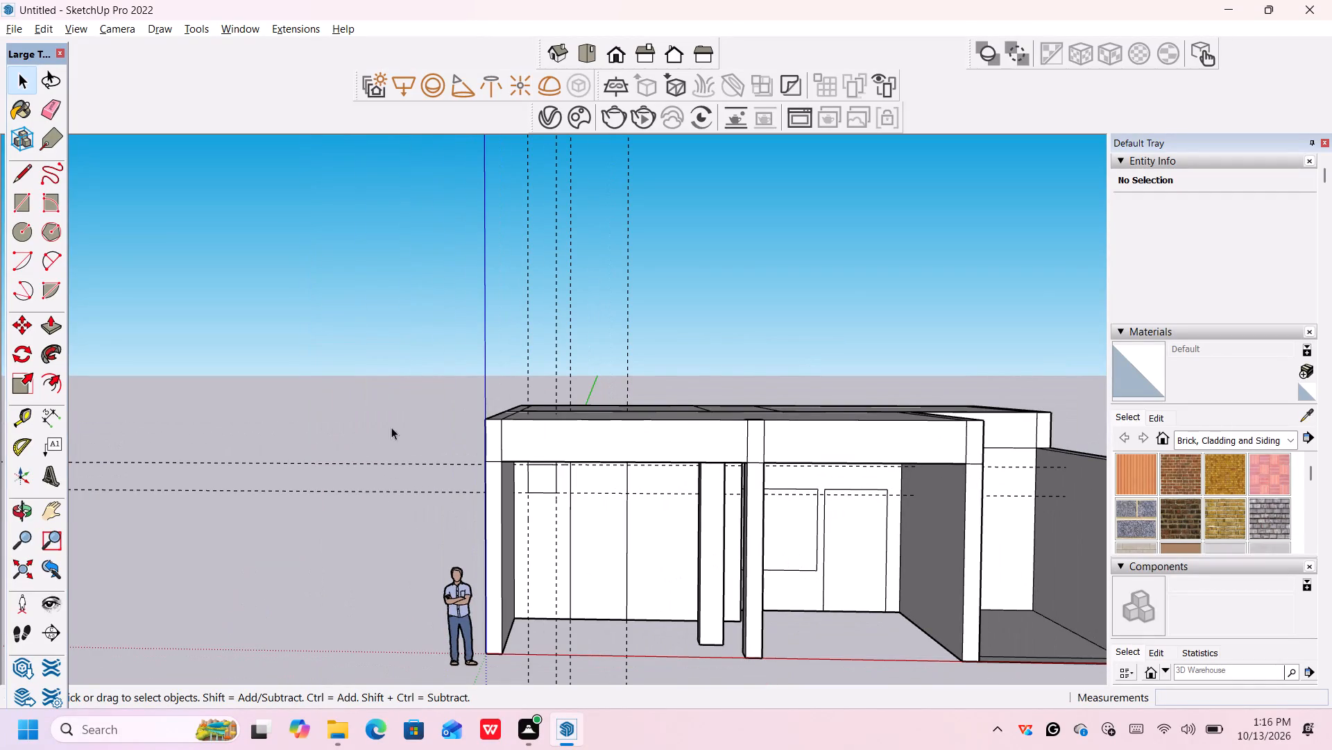
{"action": "left_click_drag", "start_coordinate": [391, 429], "coordinate": [339, 545]}
{"action": "key", "text": "Delete"}
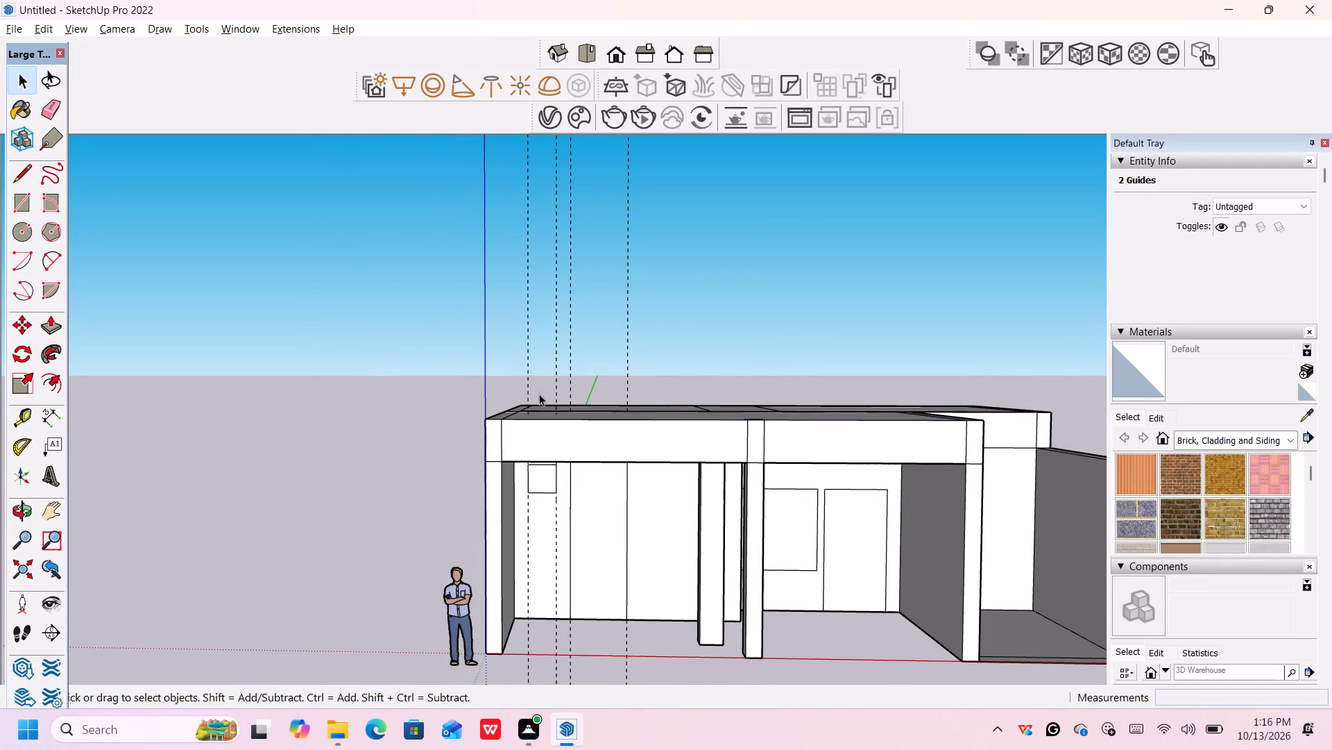
{"action": "left_click_drag", "start_coordinate": [731, 223], "coordinate": [484, 294]}
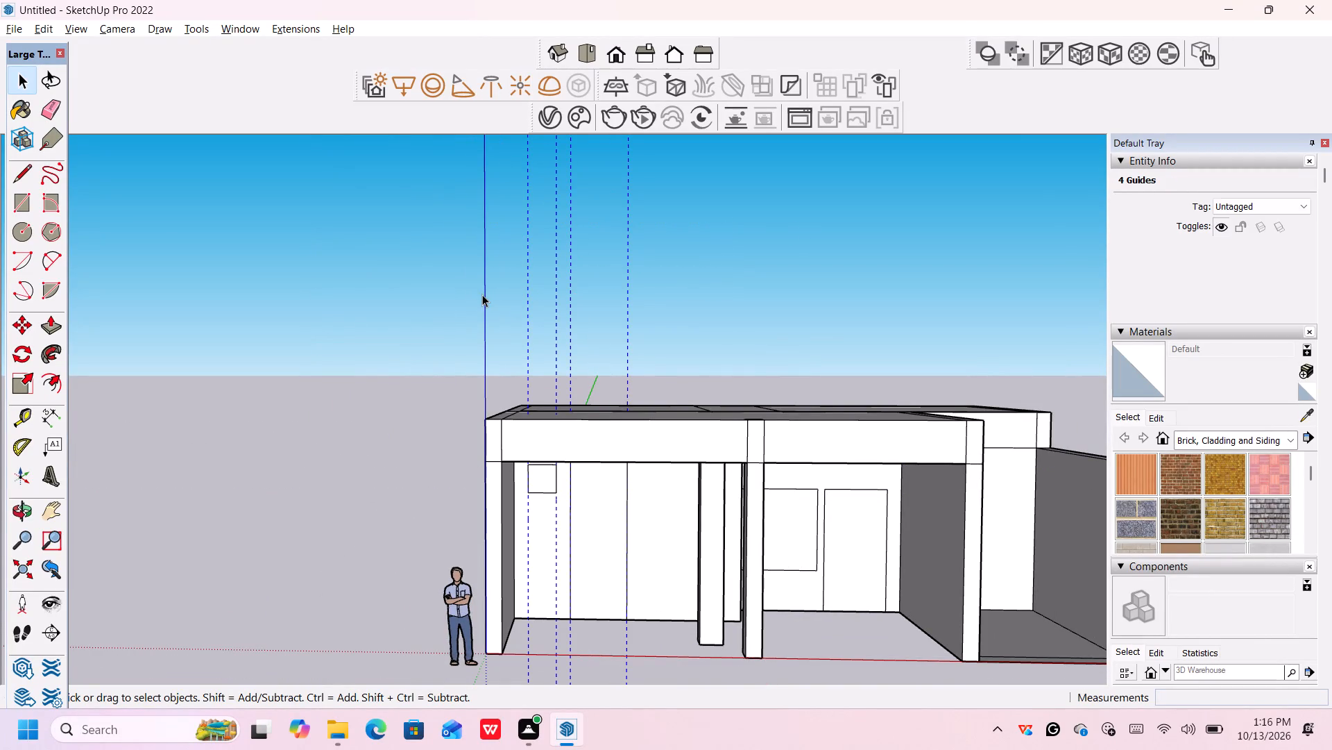
{"action": "key", "text": "Delete"}
Examine the opening outlines on the recess's back walls and the building's front from several angles.
{"action": "middle_click_drag", "start_coordinate": [651, 624], "coordinate": [654, 605]}
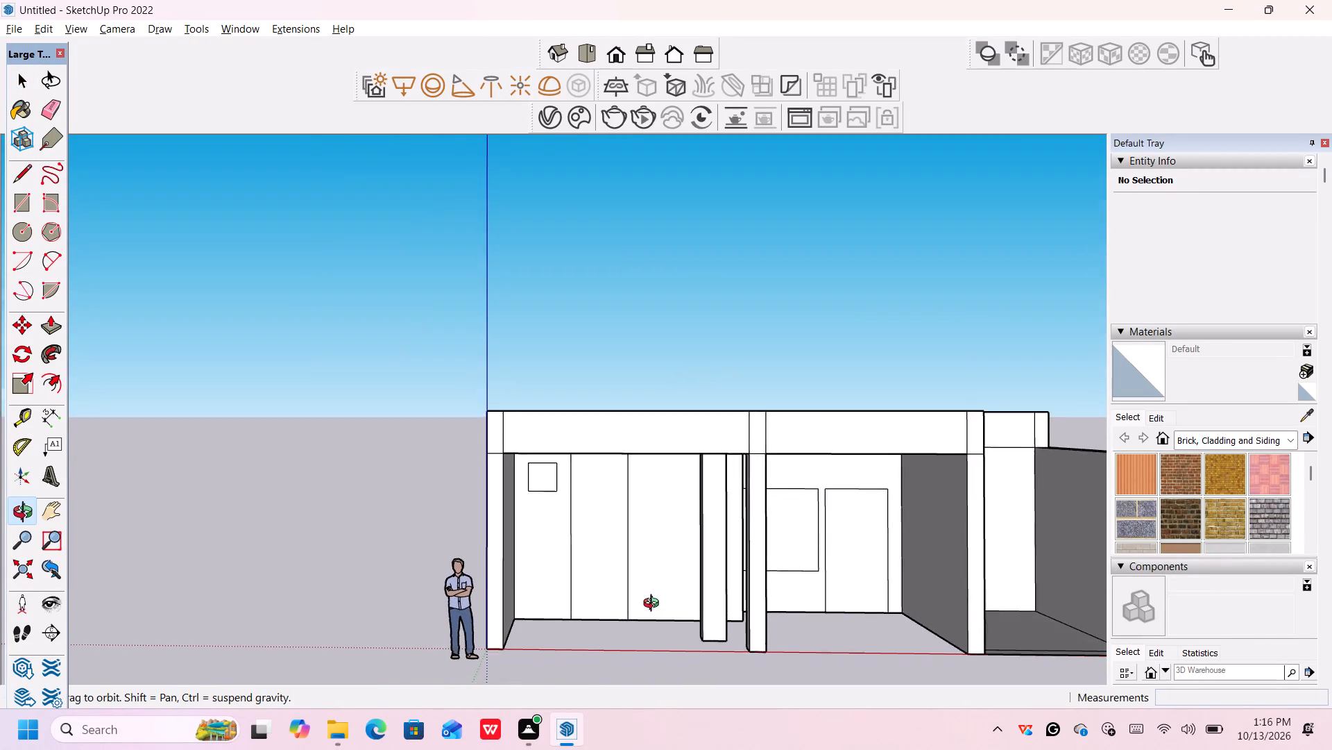
{"action": "middle_click_drag", "start_coordinate": [654, 605], "coordinate": [679, 597]}
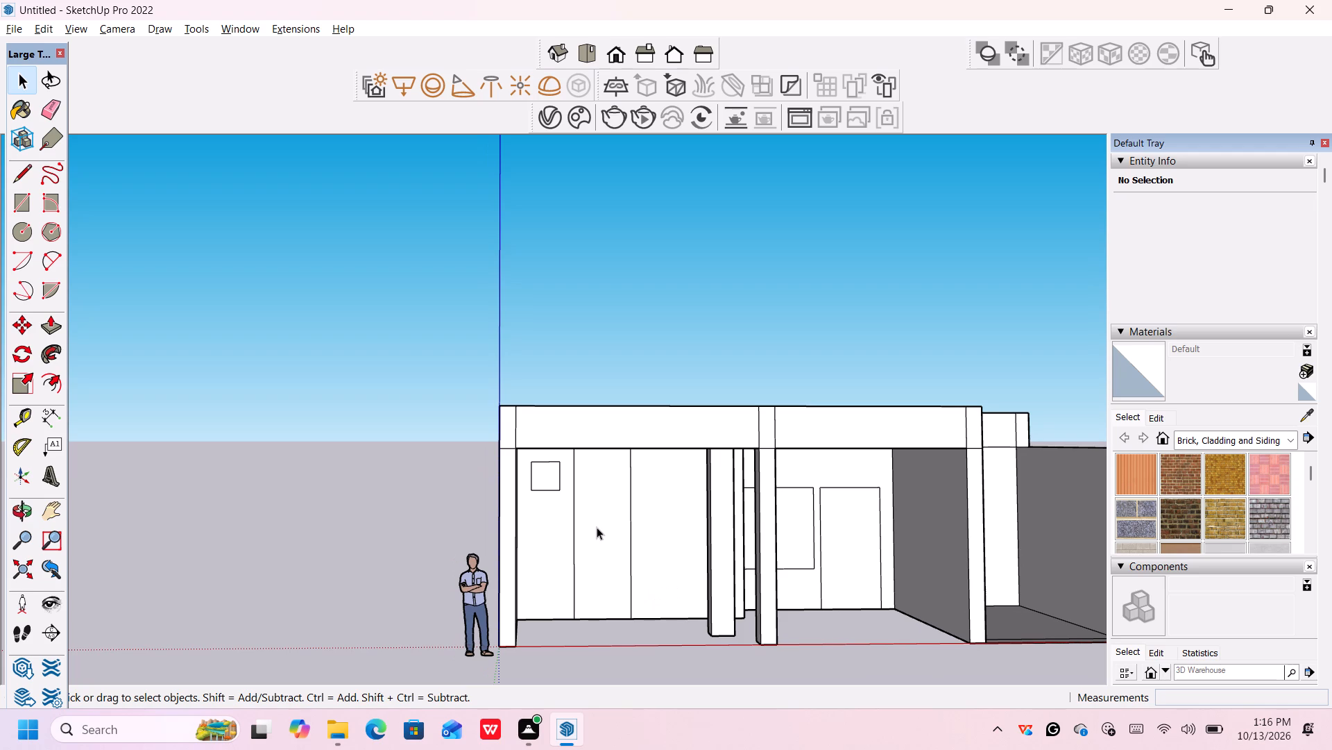
{"action": "middle_click_drag", "start_coordinate": [595, 532], "coordinate": [540, 477]}
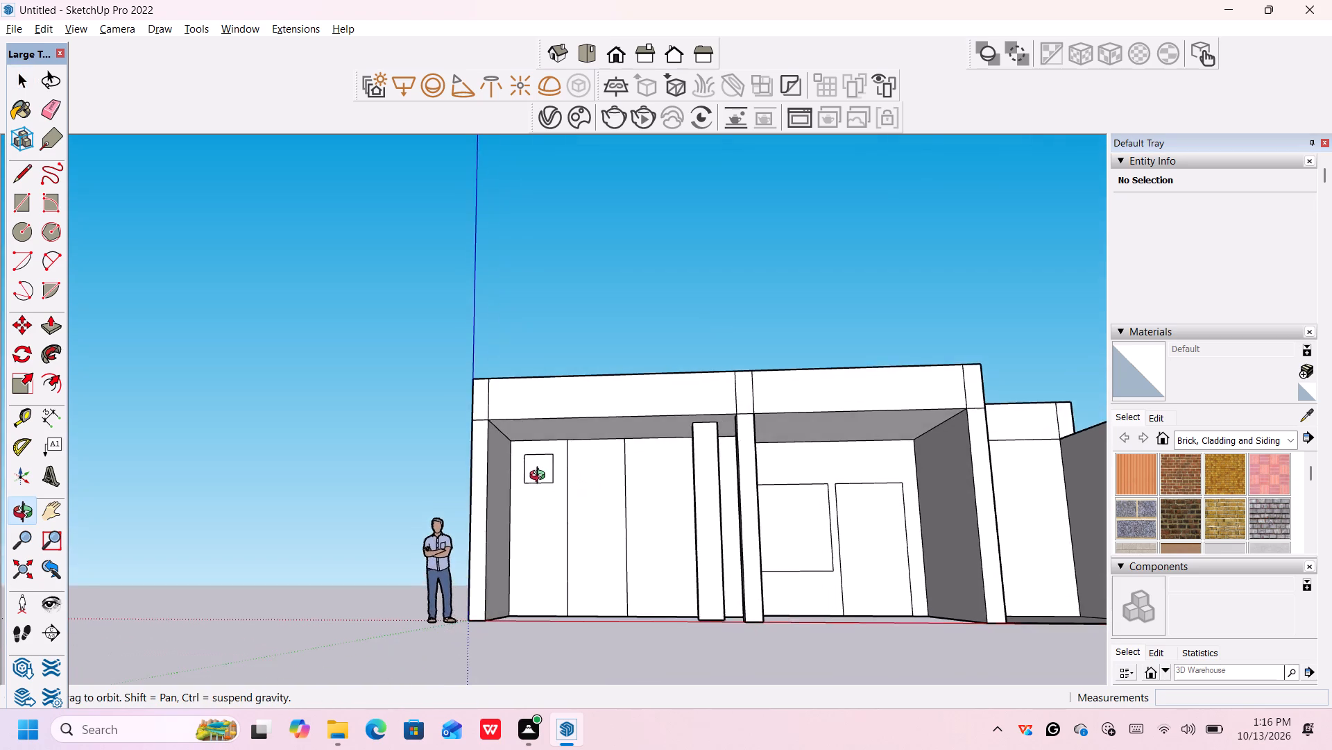
{"action": "middle_click_drag", "start_coordinate": [540, 477], "coordinate": [547, 483]}
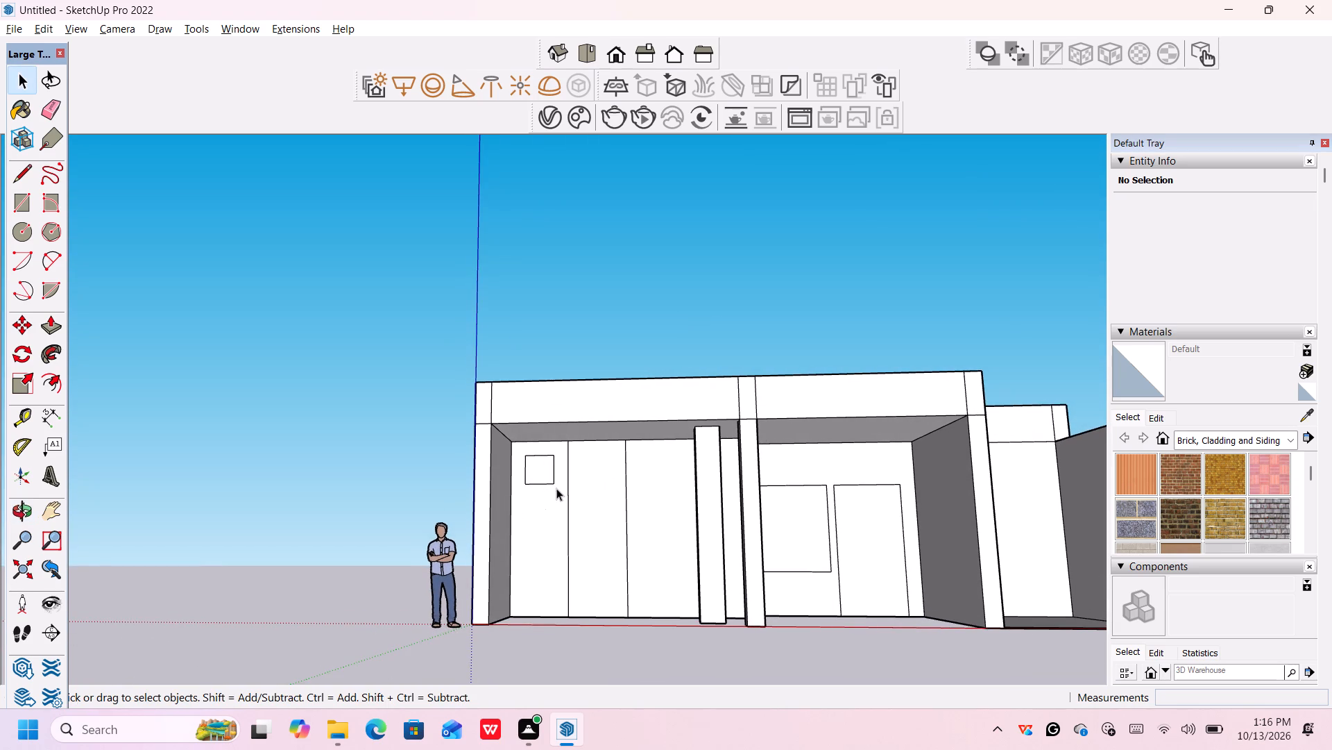
{"action": "middle_click_drag", "start_coordinate": [573, 510], "coordinate": [629, 569]}
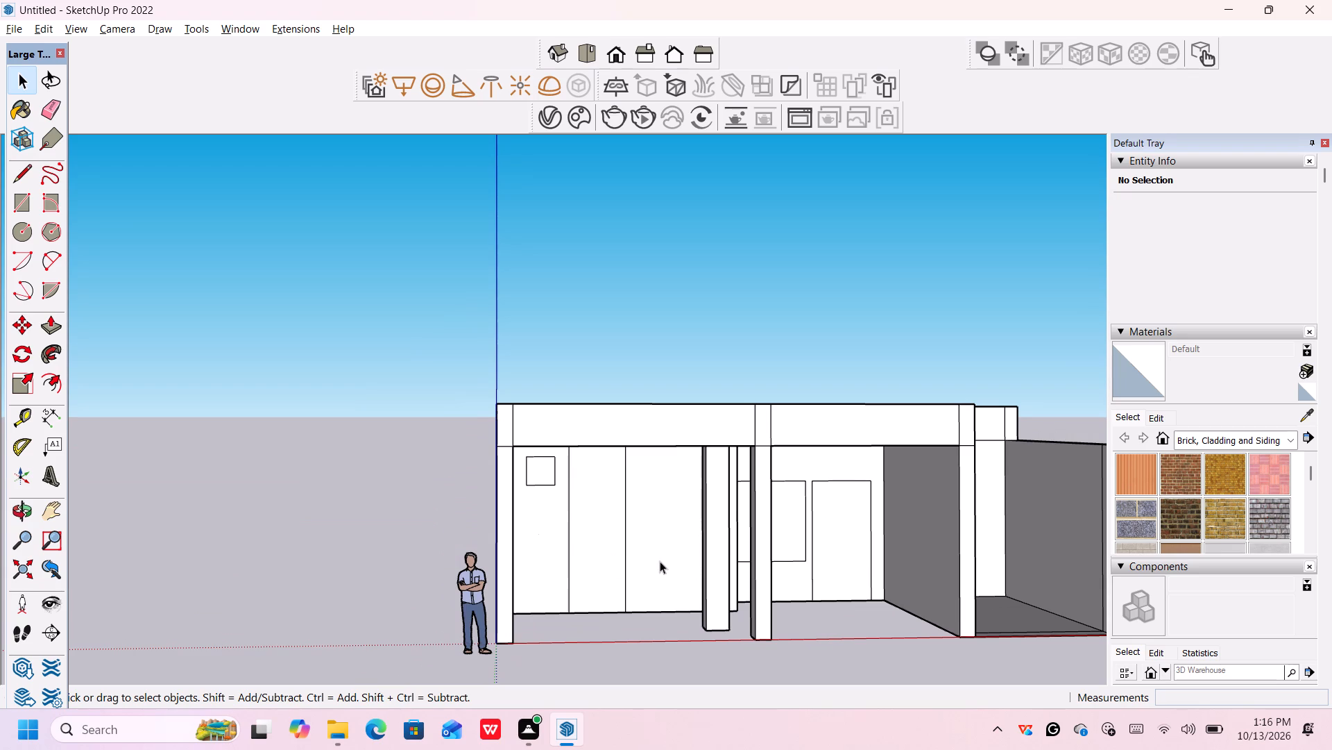
{"action": "scroll", "coordinate": [798, 531], "scroll_direction": "down", "scroll_amount": 5}
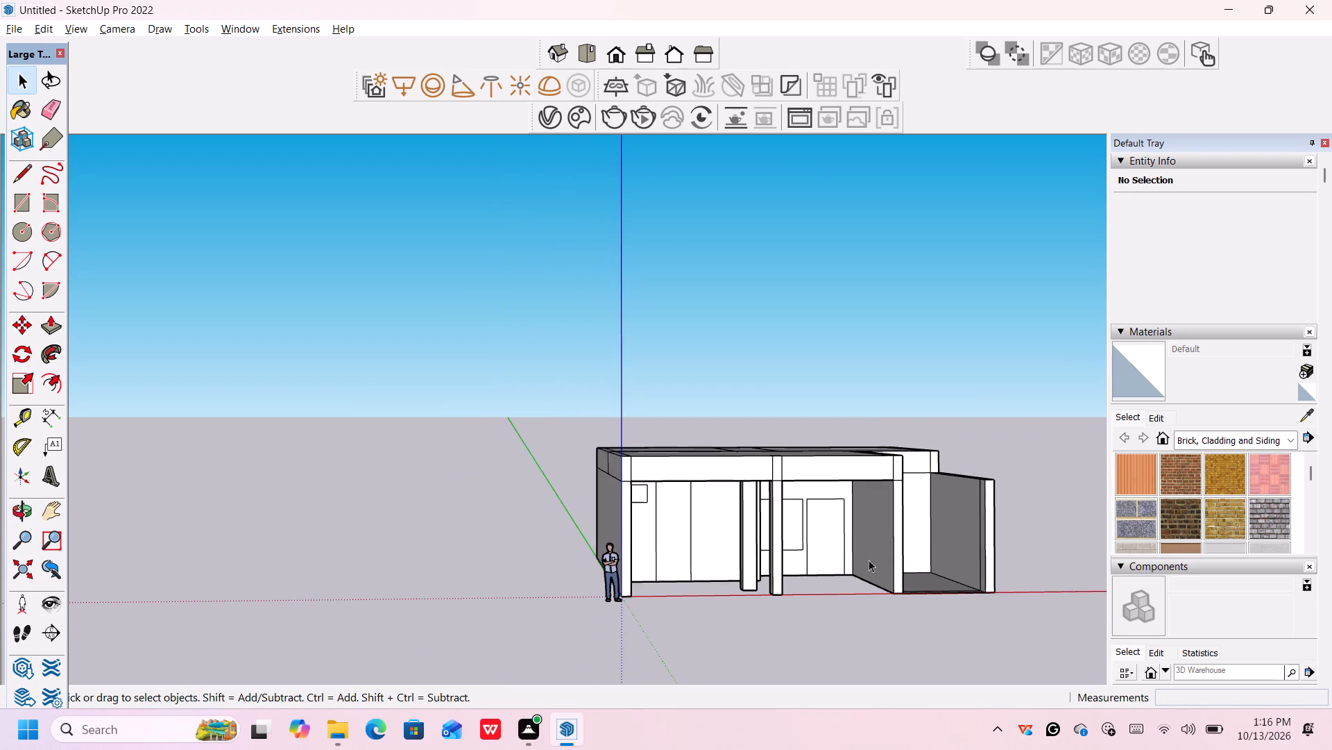
{"action": "middle_click_drag", "start_coordinate": [870, 567], "coordinate": [810, 572]}
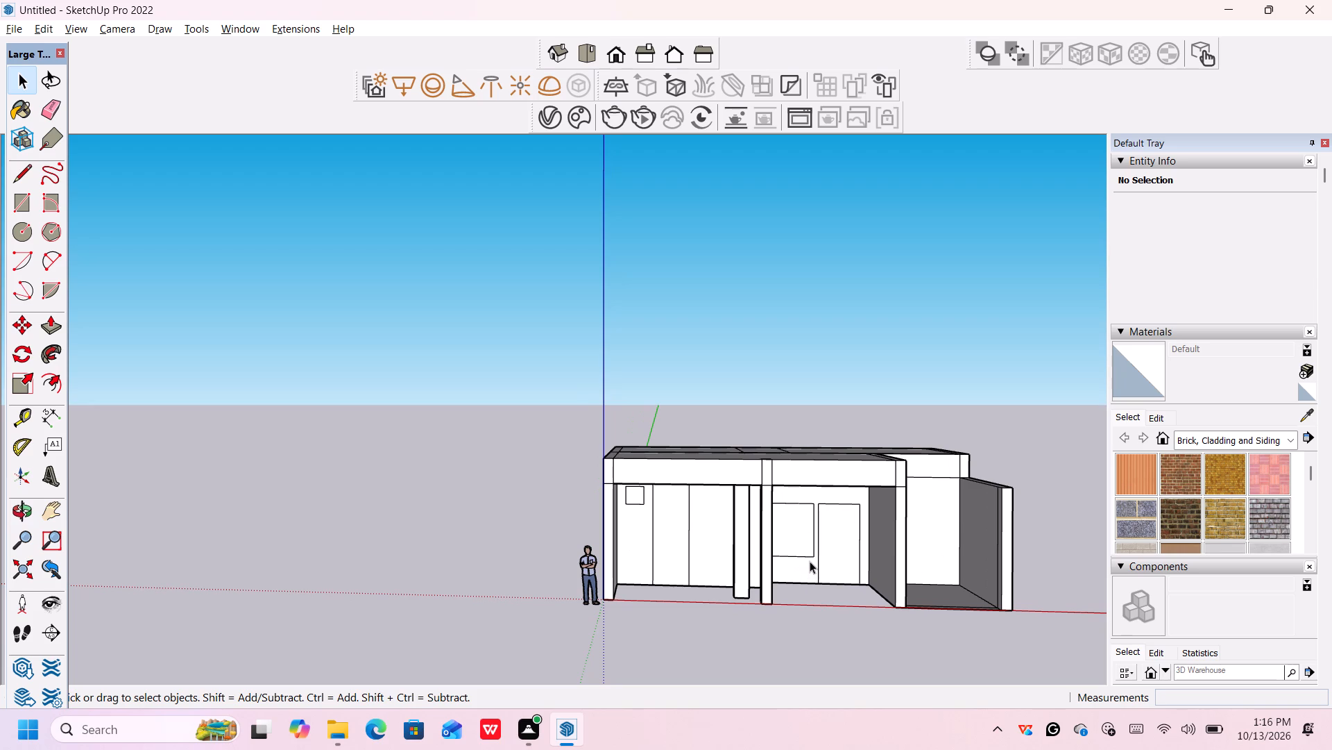
{"action": "middle_click_drag", "start_coordinate": [967, 567], "coordinate": [867, 532]}
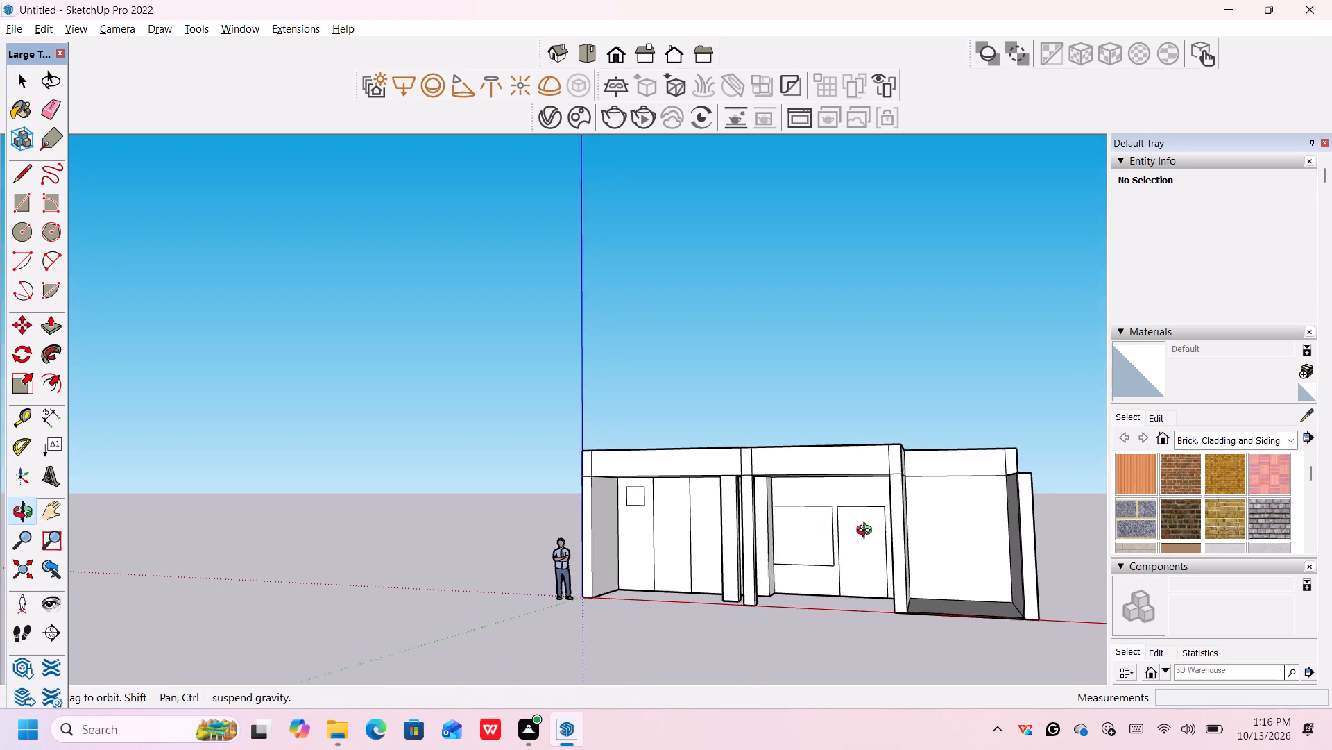
Examine the building's front, the columned recess and the open end bay from several angles.
{"action": "middle_click_drag", "start_coordinate": [867, 532], "coordinate": [957, 599]}
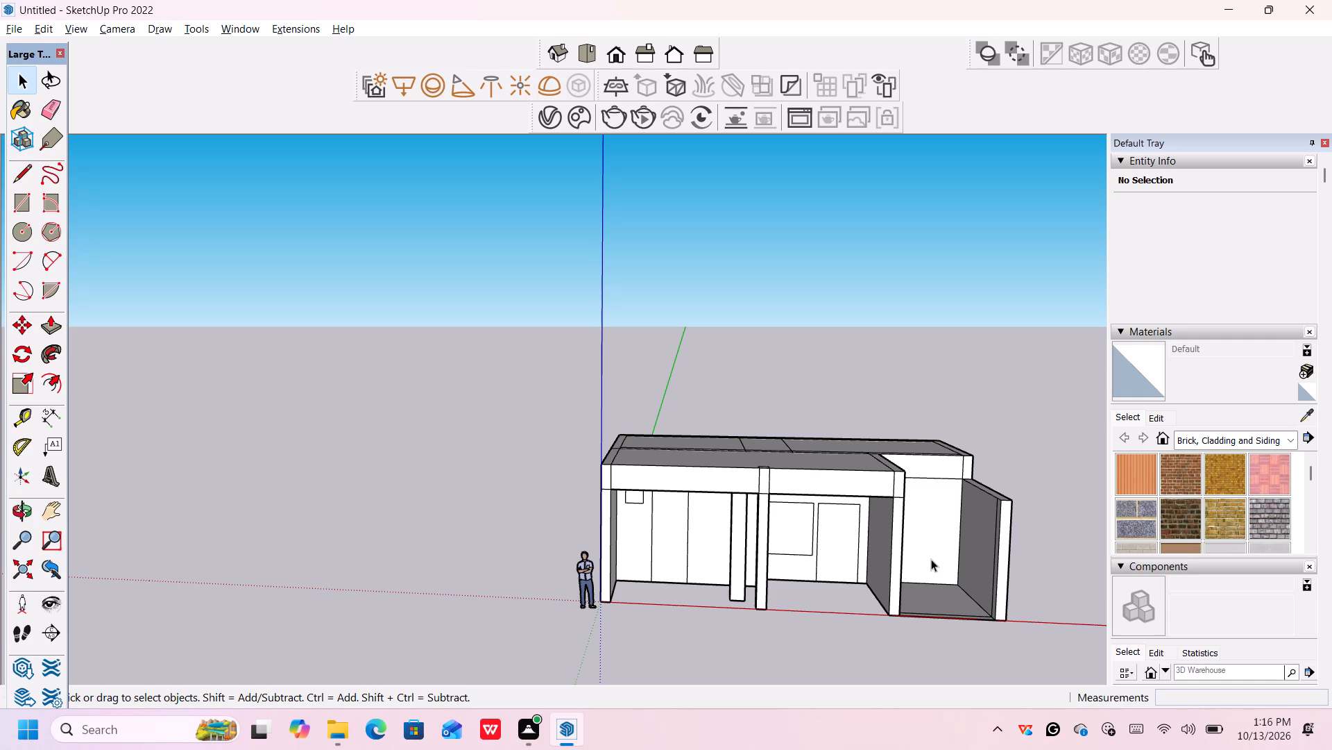
{"action": "scroll", "coordinate": [914, 561], "scroll_direction": "up", "scroll_amount": 11}
{"action": "middle_click_drag", "start_coordinate": [945, 575], "coordinate": [950, 578]}
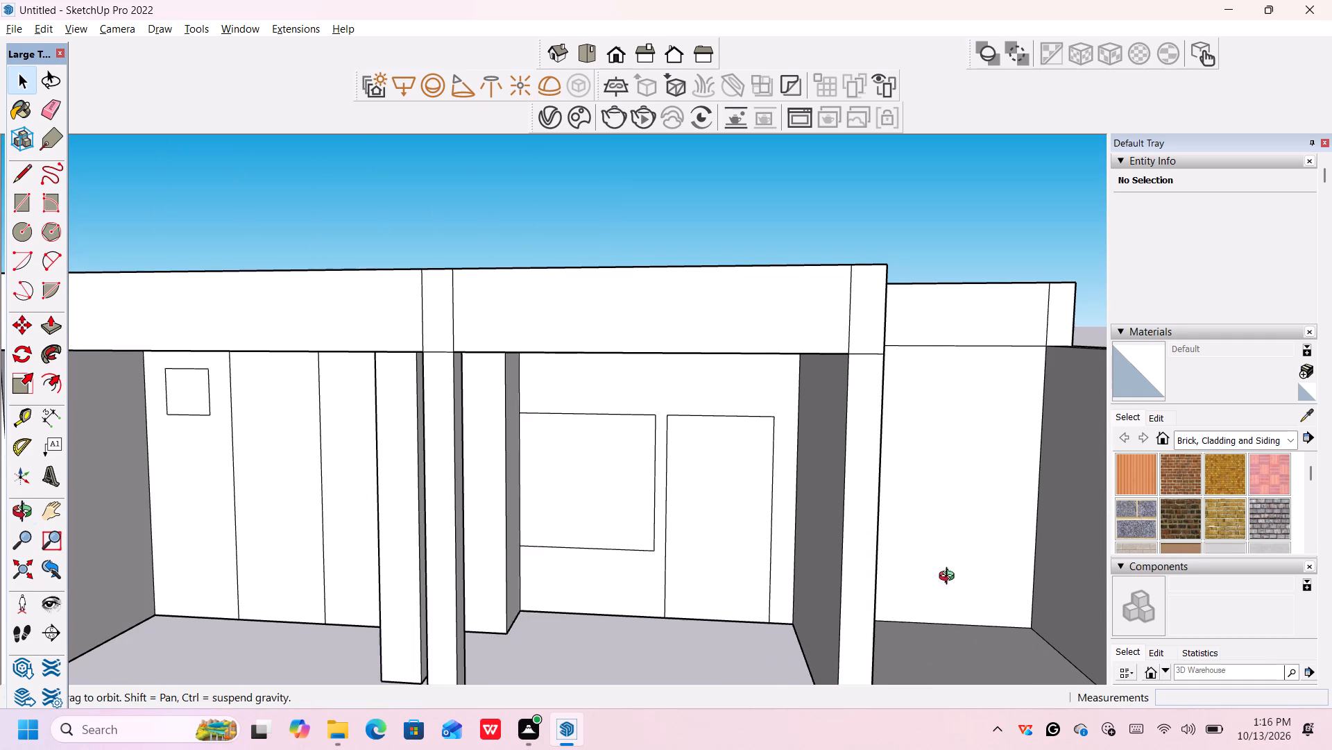
{"action": "middle_click_drag", "start_coordinate": [950, 578], "coordinate": [968, 587]}
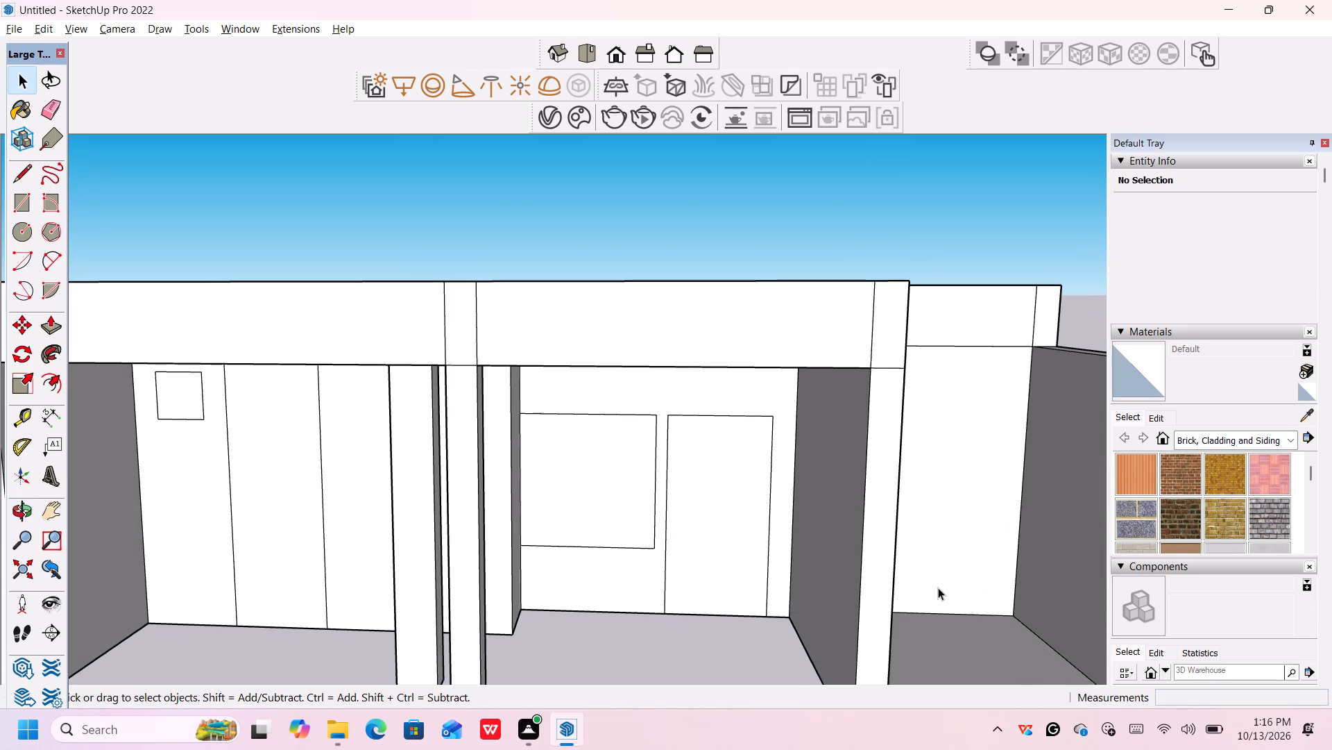
{"action": "scroll", "coordinate": [950, 562], "scroll_direction": "down", "scroll_amount": 5}
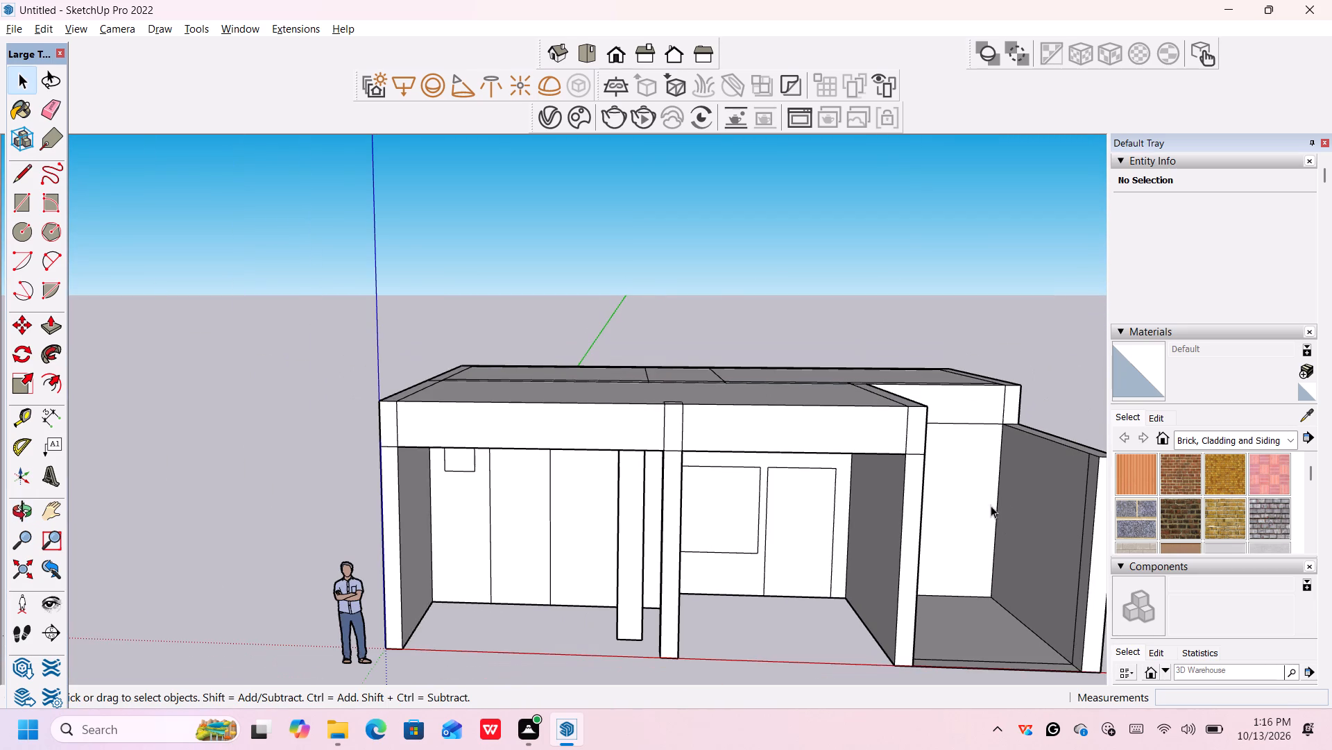
{"action": "scroll", "coordinate": [980, 563], "scroll_direction": "up", "scroll_amount": 1}
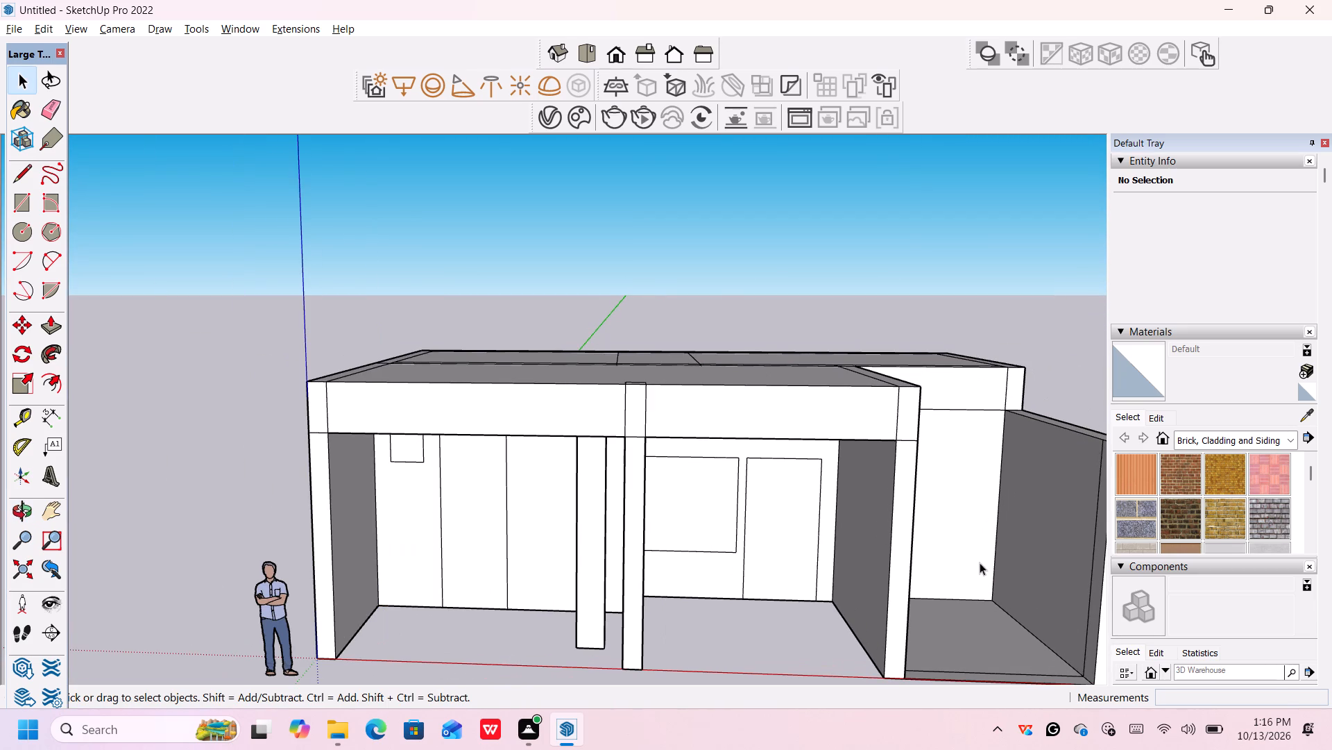
{"action": "middle_click_drag", "start_coordinate": [977, 560], "coordinate": [869, 492], "text": "shift"}
{"action": "middle_click_drag", "start_coordinate": [871, 494], "coordinate": [889, 512]}
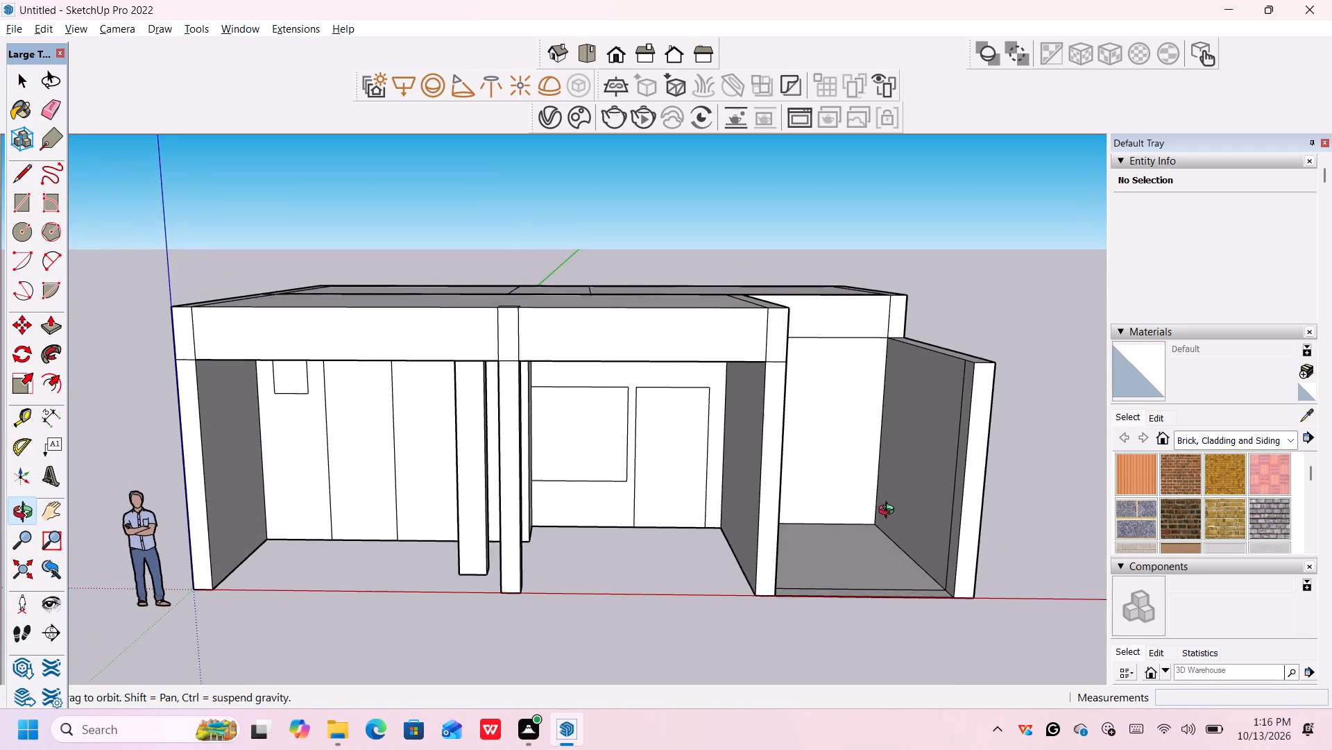
{"action": "middle_click_drag", "start_coordinate": [889, 512], "coordinate": [925, 535]}
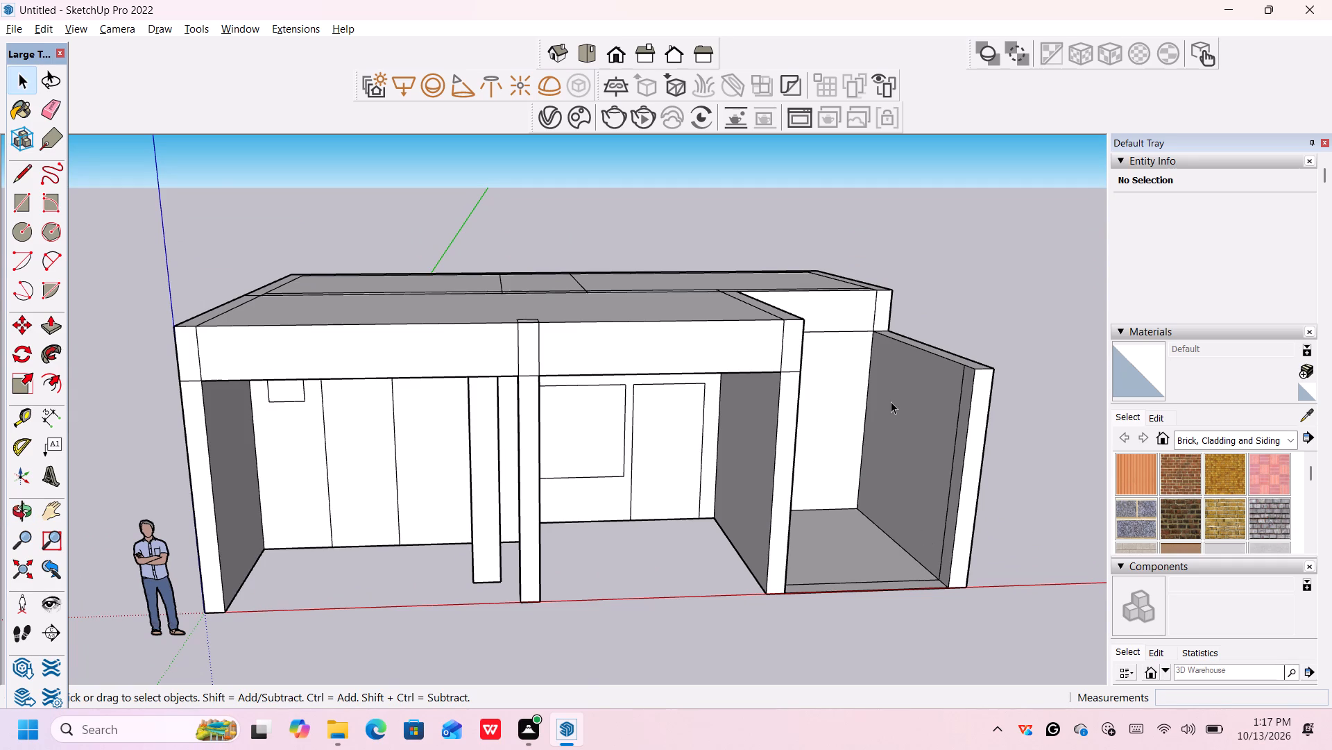
{"action": "scroll", "coordinate": [891, 406], "scroll_direction": "up", "scroll_amount": 3}
{"action": "scroll", "coordinate": [880, 393], "scroll_direction": "down", "scroll_amount": 1}
{"action": "middle_click_drag", "start_coordinate": [878, 390], "coordinate": [923, 458]}
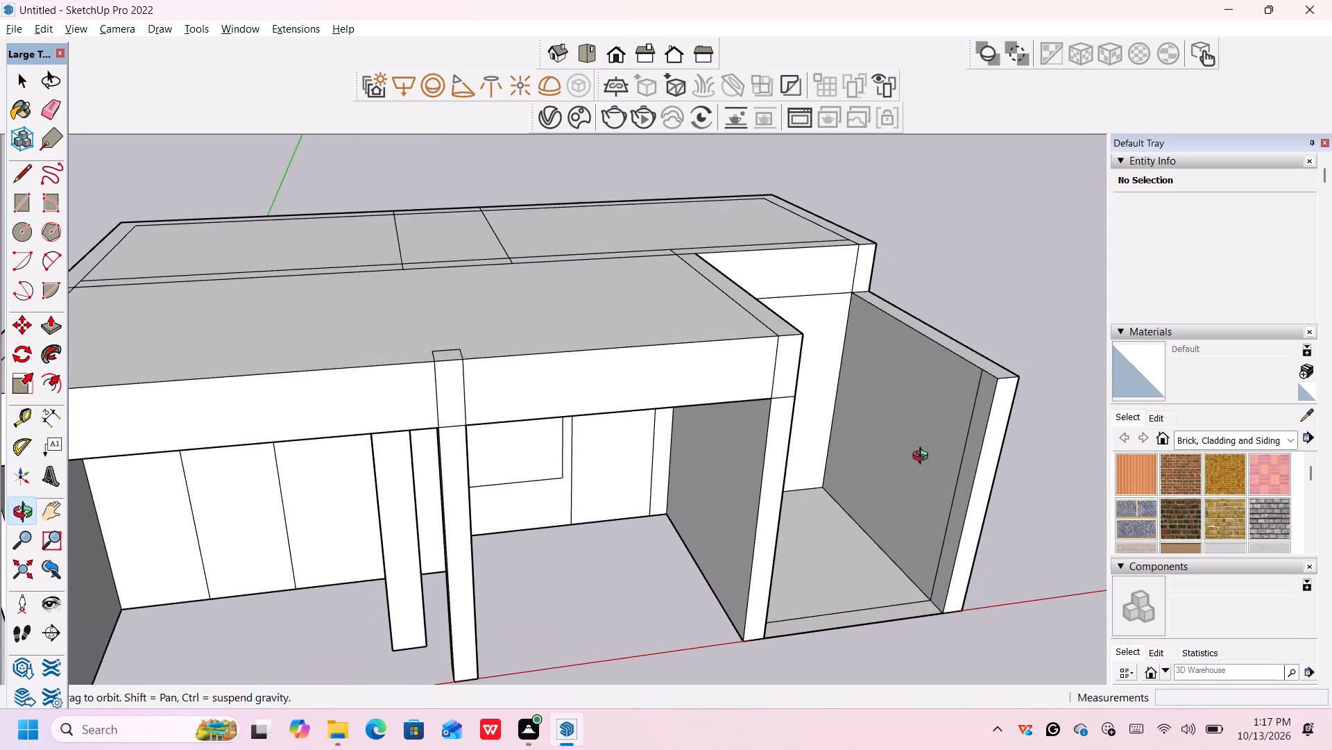
{"action": "middle_click_drag", "start_coordinate": [923, 458], "coordinate": [925, 453]}
Inspect the open end bay's interior up close, including its back wall, side walls and floor corners.
{"action": "scroll", "coordinate": [856, 452], "scroll_direction": "up", "scroll_amount": 12}
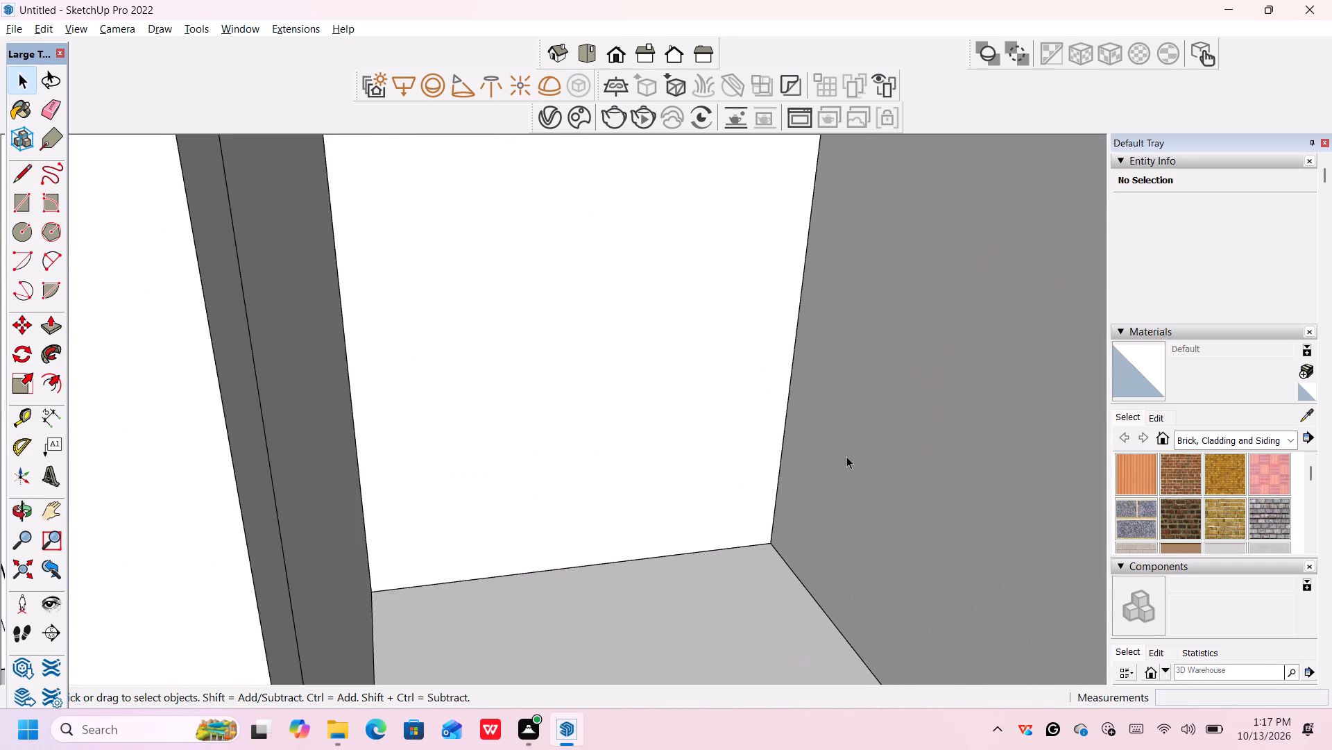
{"action": "scroll", "coordinate": [846, 456], "scroll_direction": "up", "scroll_amount": 4}
{"action": "middle_click_drag", "start_coordinate": [803, 475], "coordinate": [926, 472]}
{"action": "scroll", "coordinate": [916, 474], "scroll_direction": "down", "scroll_amount": 1}
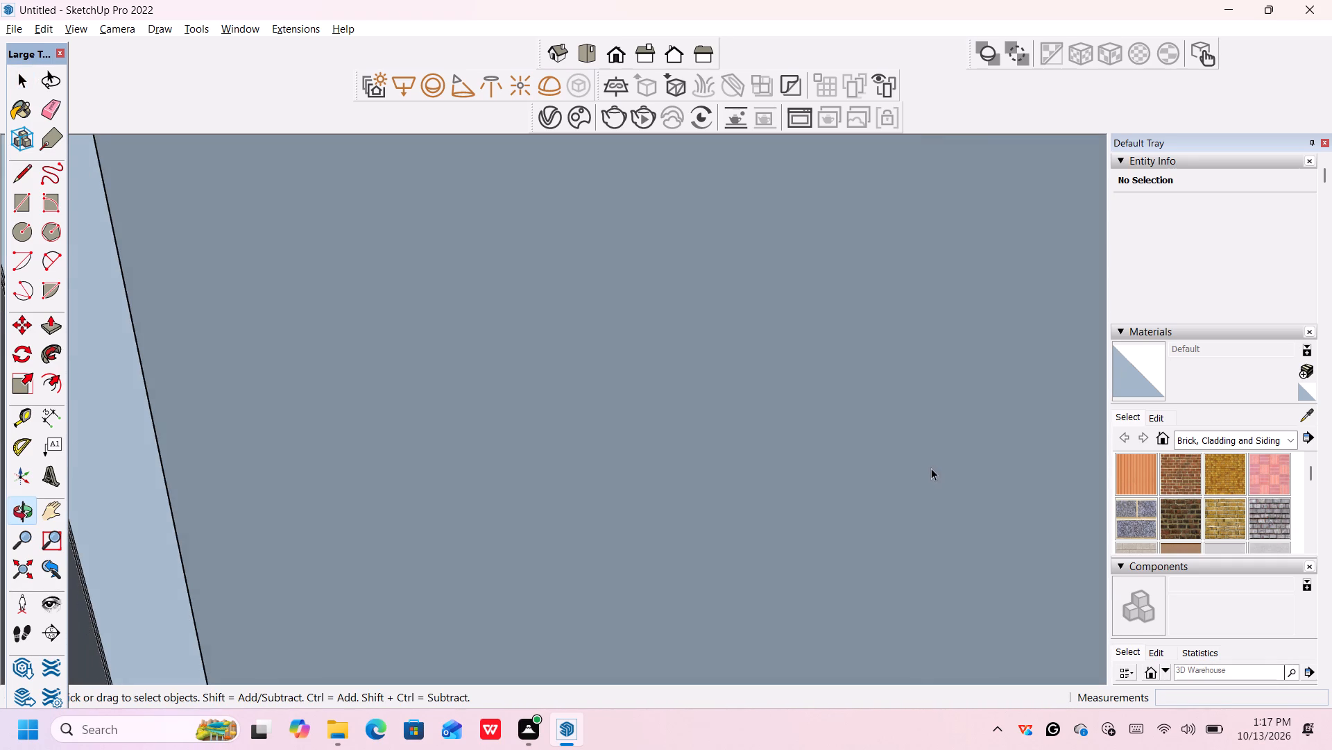
{"action": "middle_click_drag", "start_coordinate": [920, 471], "coordinate": [769, 458]}
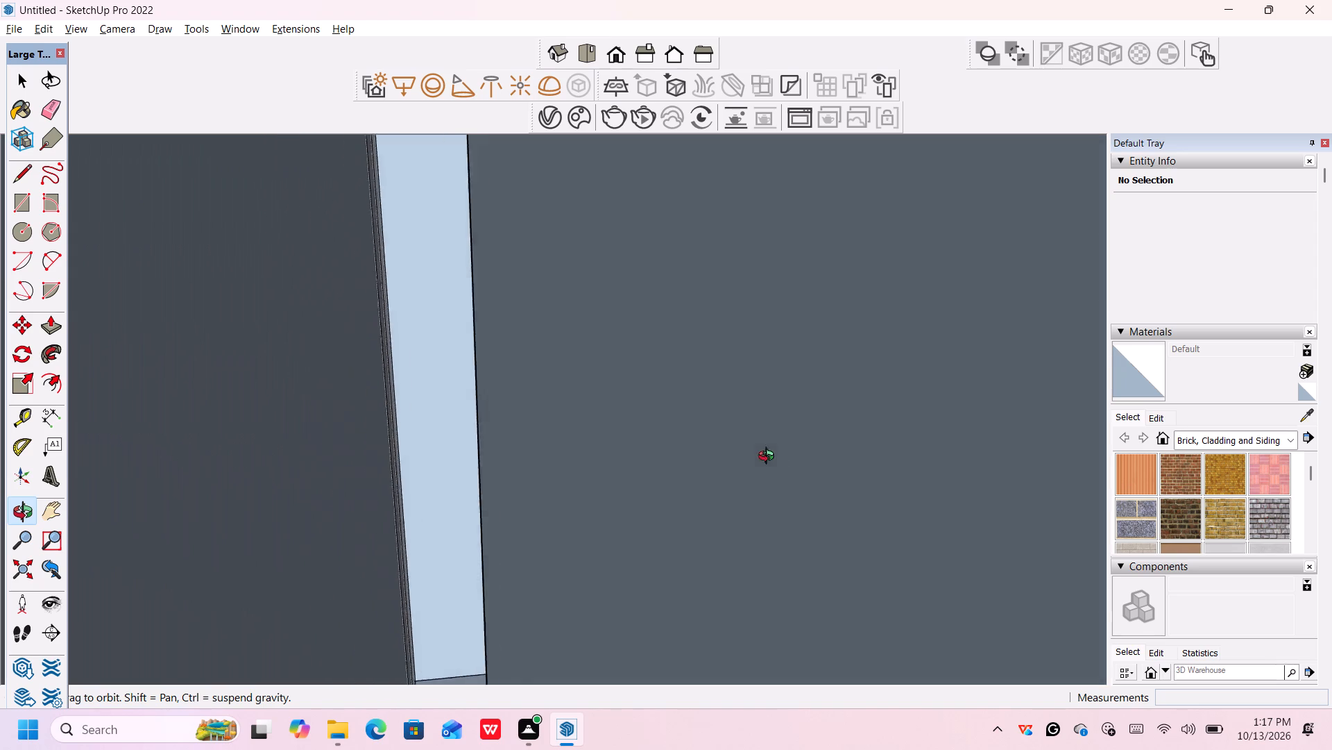
{"action": "middle_click_drag", "start_coordinate": [769, 458], "coordinate": [692, 510]}
{"action": "scroll", "coordinate": [733, 524], "scroll_direction": "down", "scroll_amount": 13}
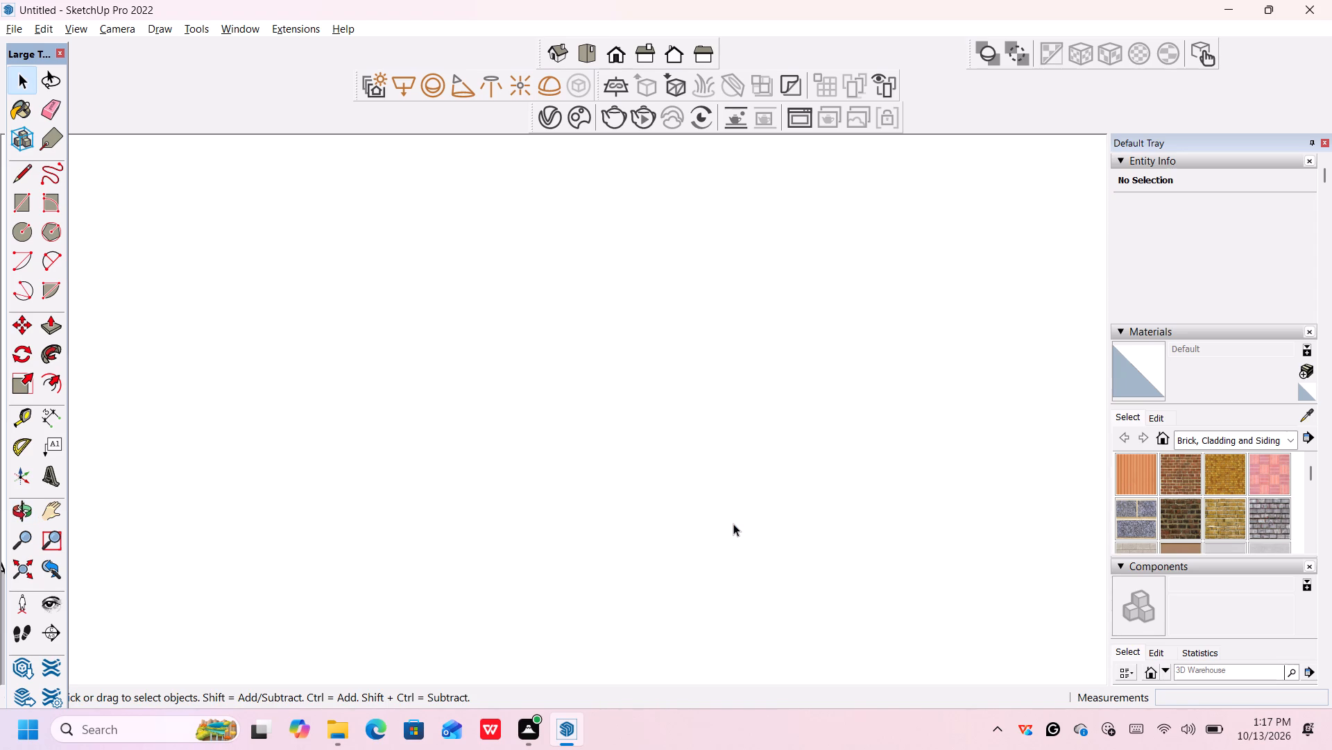
{"action": "scroll", "coordinate": [733, 524], "scroll_direction": "down", "scroll_amount": 14}
{"action": "scroll", "coordinate": [733, 524], "scroll_direction": "down", "scroll_amount": 15}
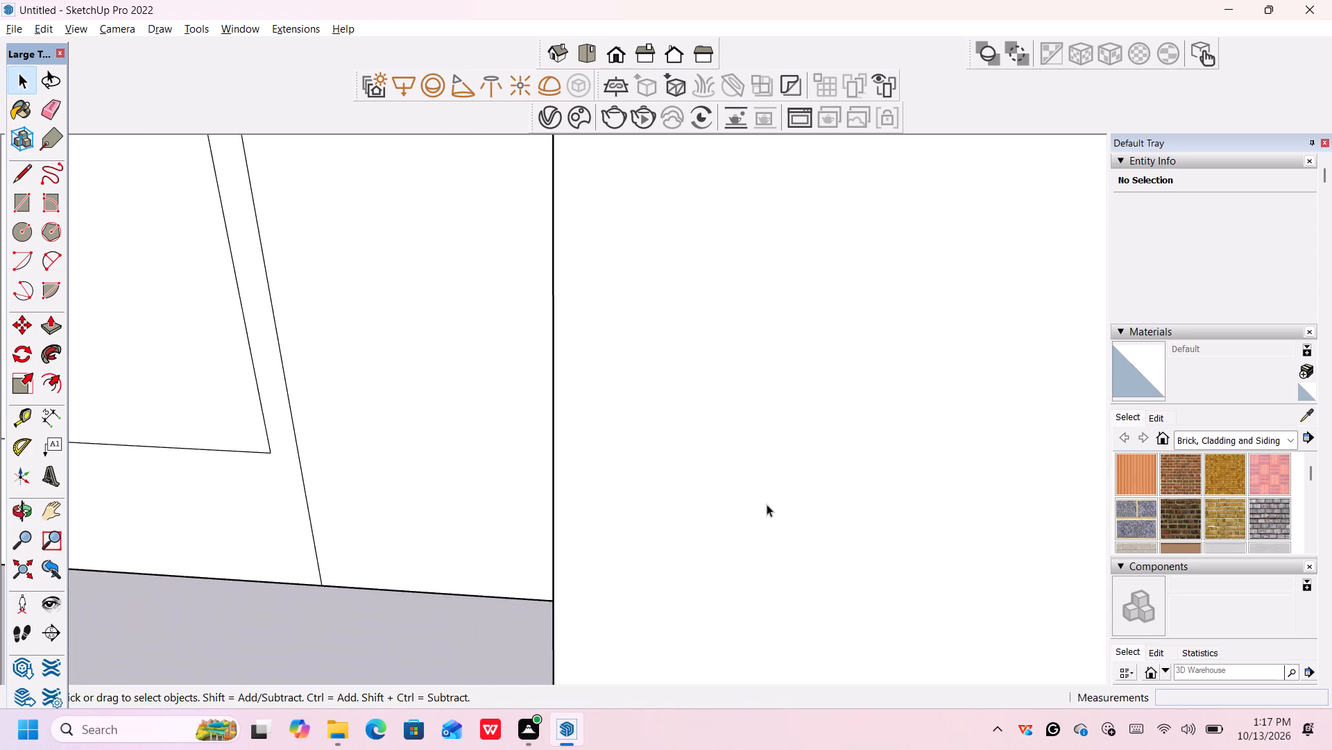
{"action": "scroll", "coordinate": [767, 504], "scroll_direction": "down", "scroll_amount": 17}
{"action": "middle_click_drag", "start_coordinate": [825, 503], "coordinate": [823, 503], "text": "shift"}
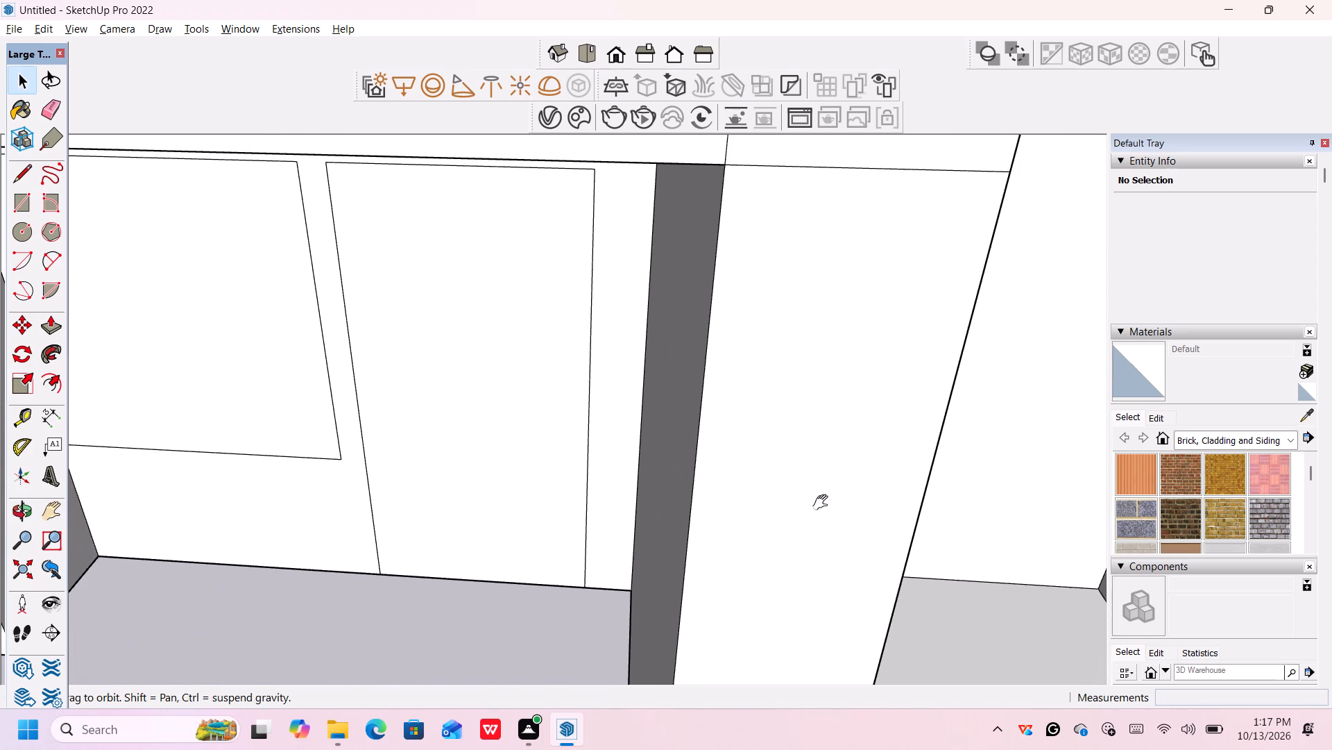
{"action": "middle_click_drag", "start_coordinate": [823, 503], "coordinate": [51, 445], "text": "shift"}
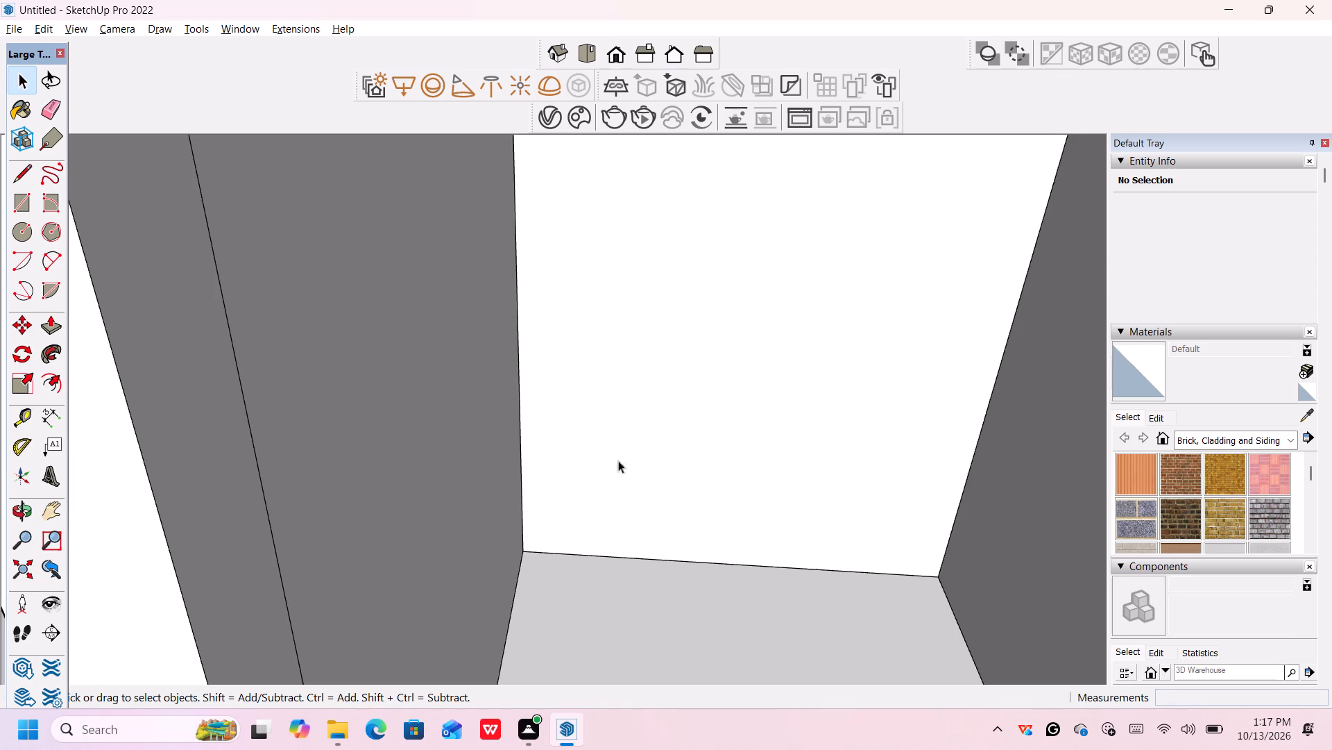
{"action": "scroll", "coordinate": [853, 501], "scroll_direction": "up", "scroll_amount": 2}
{"action": "middle_click_drag", "start_coordinate": [882, 518], "coordinate": [749, 372], "text": "shift"}
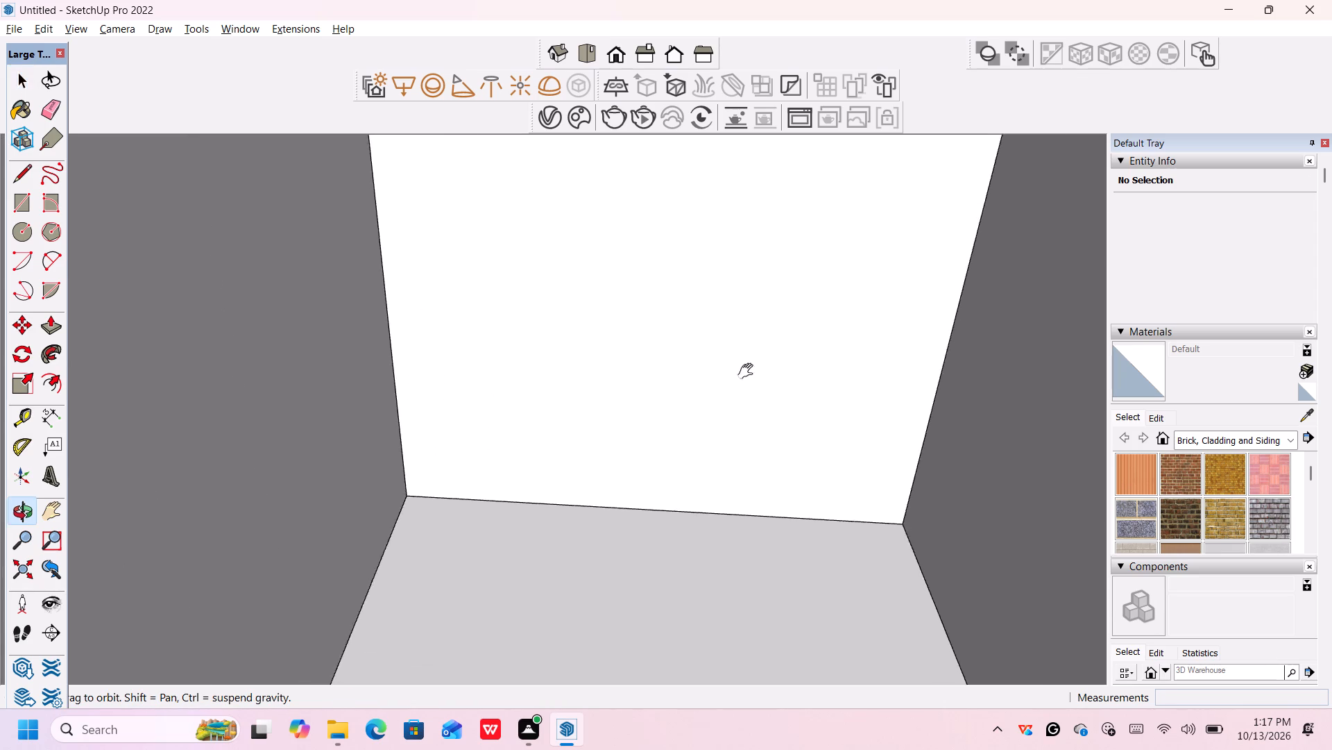
{"action": "middle_click_drag", "start_coordinate": [749, 372], "coordinate": [549, 290], "text": "shift"}
{"action": "middle_click_drag", "start_coordinate": [551, 299], "coordinate": [598, 310]}
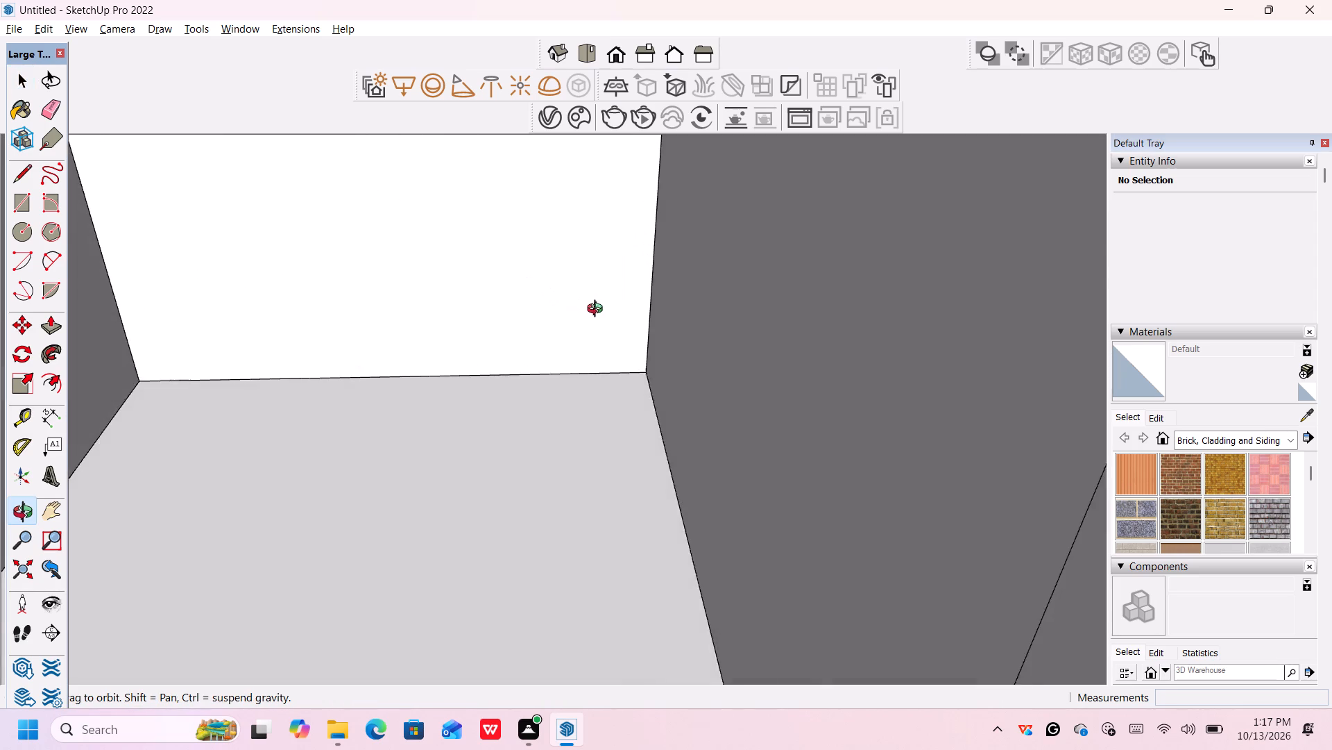
{"action": "middle_click_drag", "start_coordinate": [598, 310], "coordinate": [678, 321]}
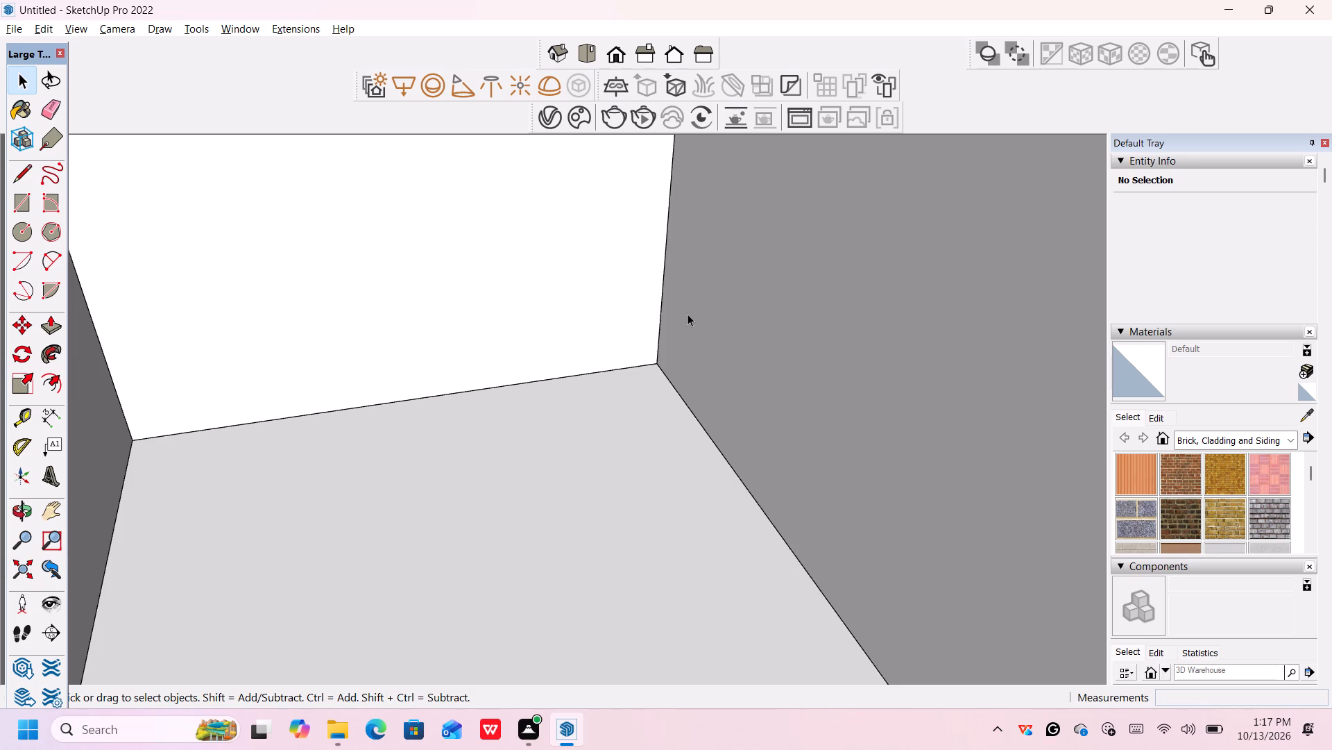
{"action": "scroll", "coordinate": [688, 313], "scroll_direction": "up", "scroll_amount": 4}
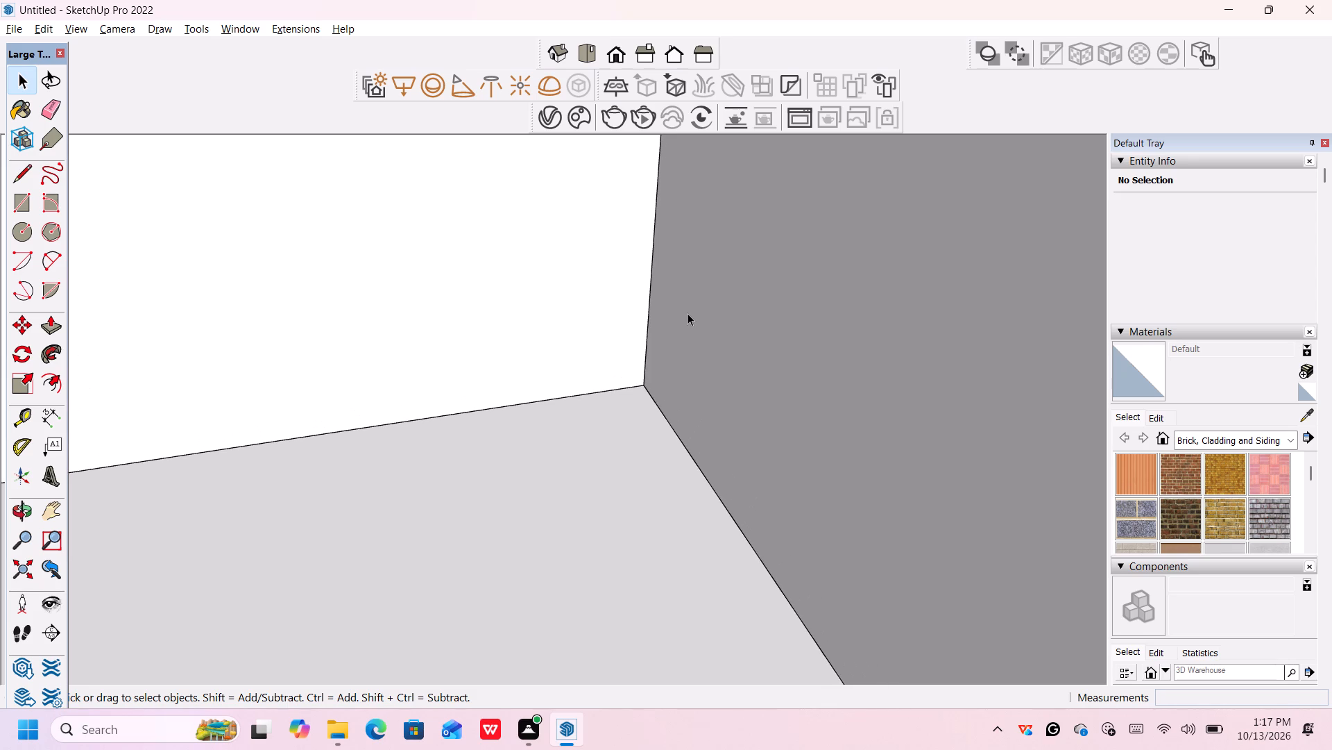
{"action": "middle_click_drag", "start_coordinate": [690, 317], "coordinate": [792, 303]}
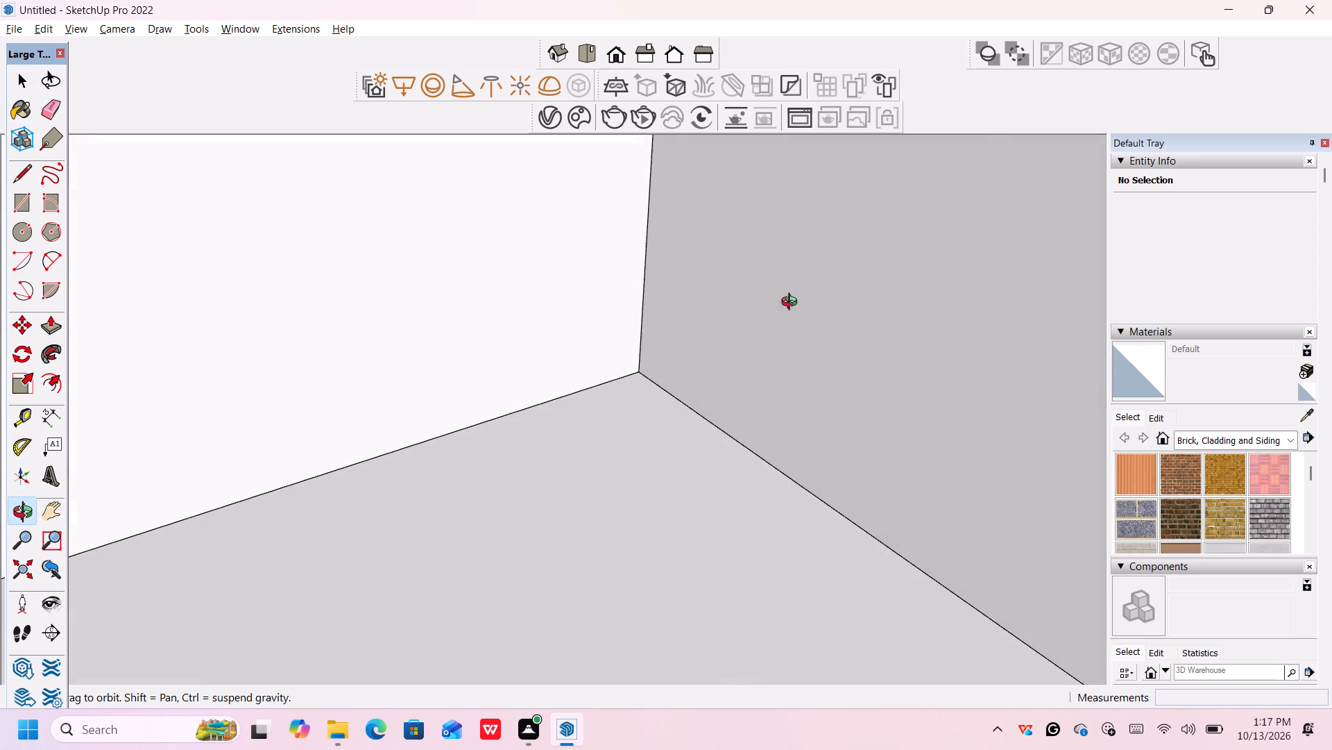
{"action": "middle_click_drag", "start_coordinate": [792, 303], "coordinate": [793, 303]}
{"action": "scroll", "coordinate": [783, 304], "scroll_direction": "down", "scroll_amount": 8}
{"action": "scroll", "coordinate": [783, 304], "scroll_direction": "up", "scroll_amount": 1}
{"action": "scroll", "coordinate": [783, 304], "scroll_direction": "down", "scroll_amount": 9}
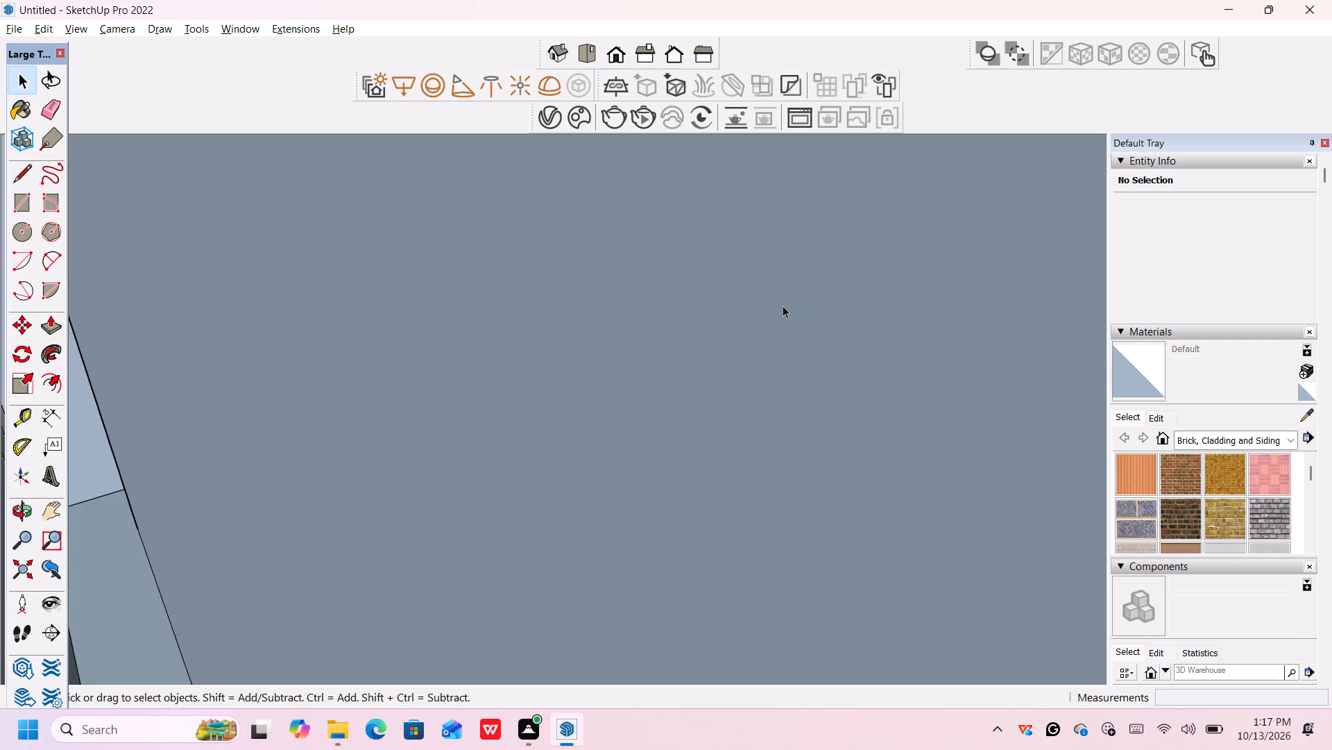
{"action": "scroll", "coordinate": [783, 306], "scroll_direction": "down", "scroll_amount": 13}
{"action": "scroll", "coordinate": [783, 306], "scroll_direction": "down", "scroll_amount": 20}
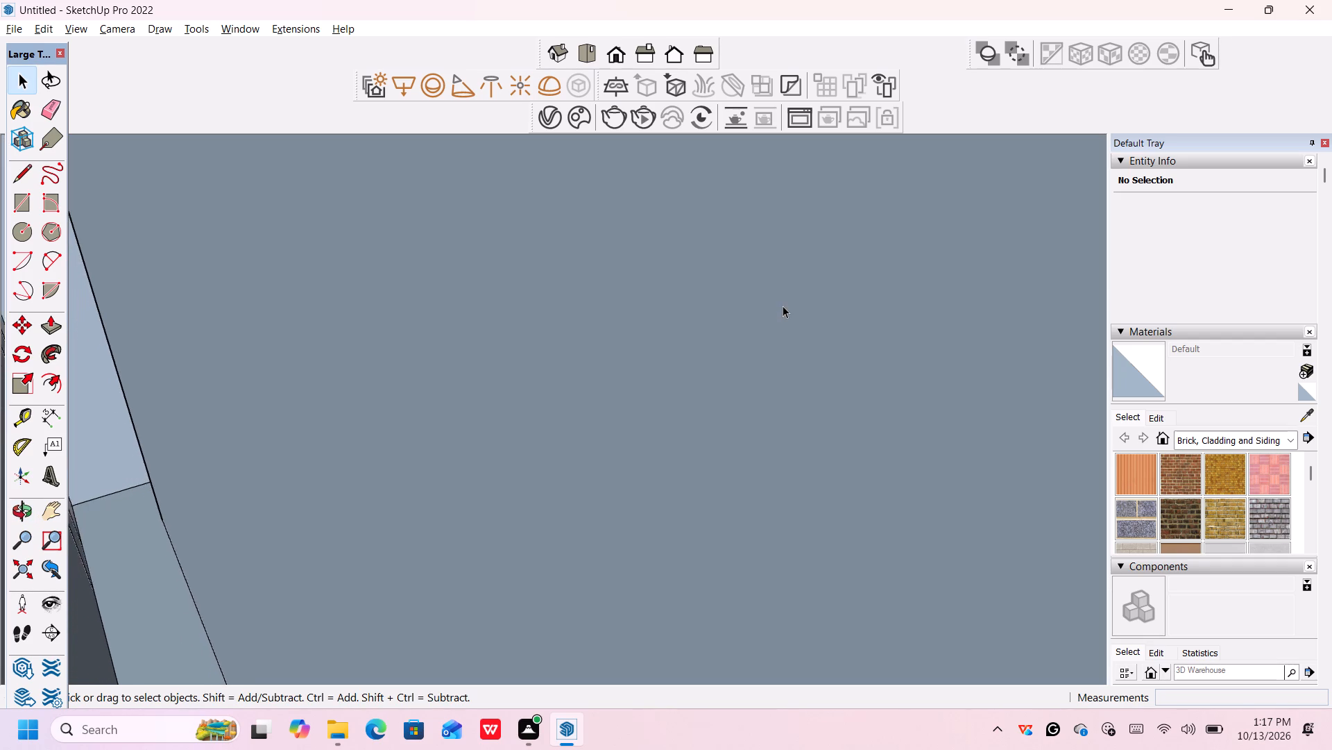
{"action": "scroll", "coordinate": [783, 306], "scroll_direction": "down", "scroll_amount": 20}
{"action": "scroll", "coordinate": [783, 306], "scroll_direction": "down", "scroll_amount": 13}
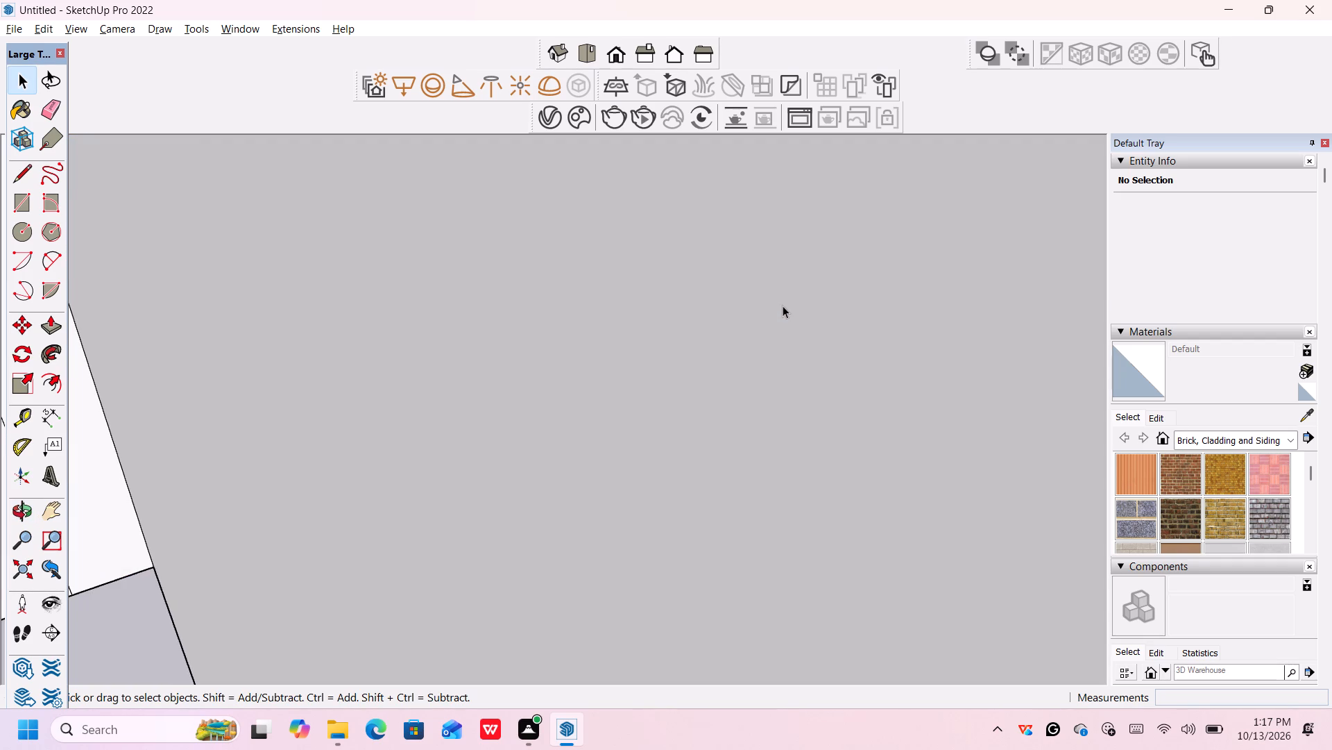
{"action": "scroll", "coordinate": [783, 306], "scroll_direction": "down", "scroll_amount": 20}
{"action": "scroll", "coordinate": [783, 306], "scroll_direction": "down", "scroll_amount": 19}
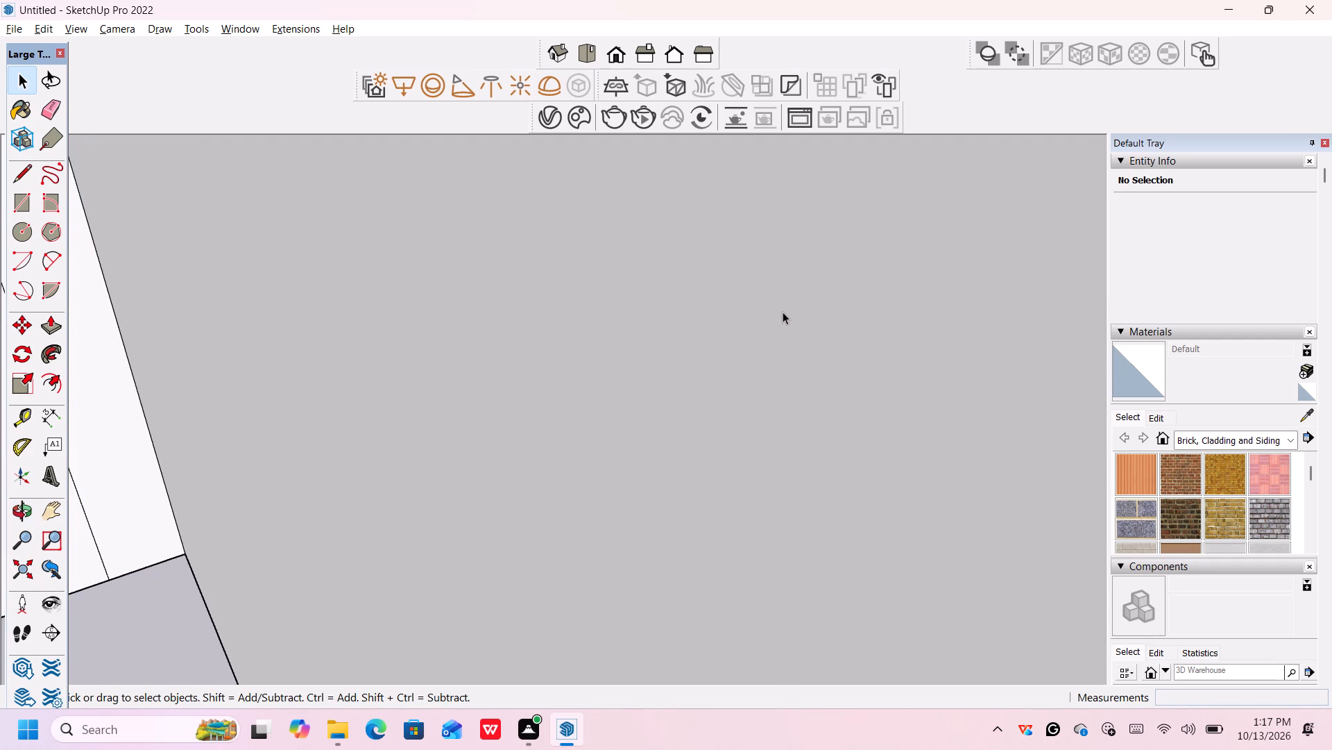
{"action": "scroll", "coordinate": [783, 312], "scroll_direction": "down", "scroll_amount": 20}
{"action": "scroll", "coordinate": [783, 312], "scroll_direction": "down", "scroll_amount": 12}
{"action": "scroll", "coordinate": [783, 312], "scroll_direction": "up", "scroll_amount": 1}
{"action": "scroll", "coordinate": [783, 312], "scroll_direction": "down", "scroll_amount": 3}
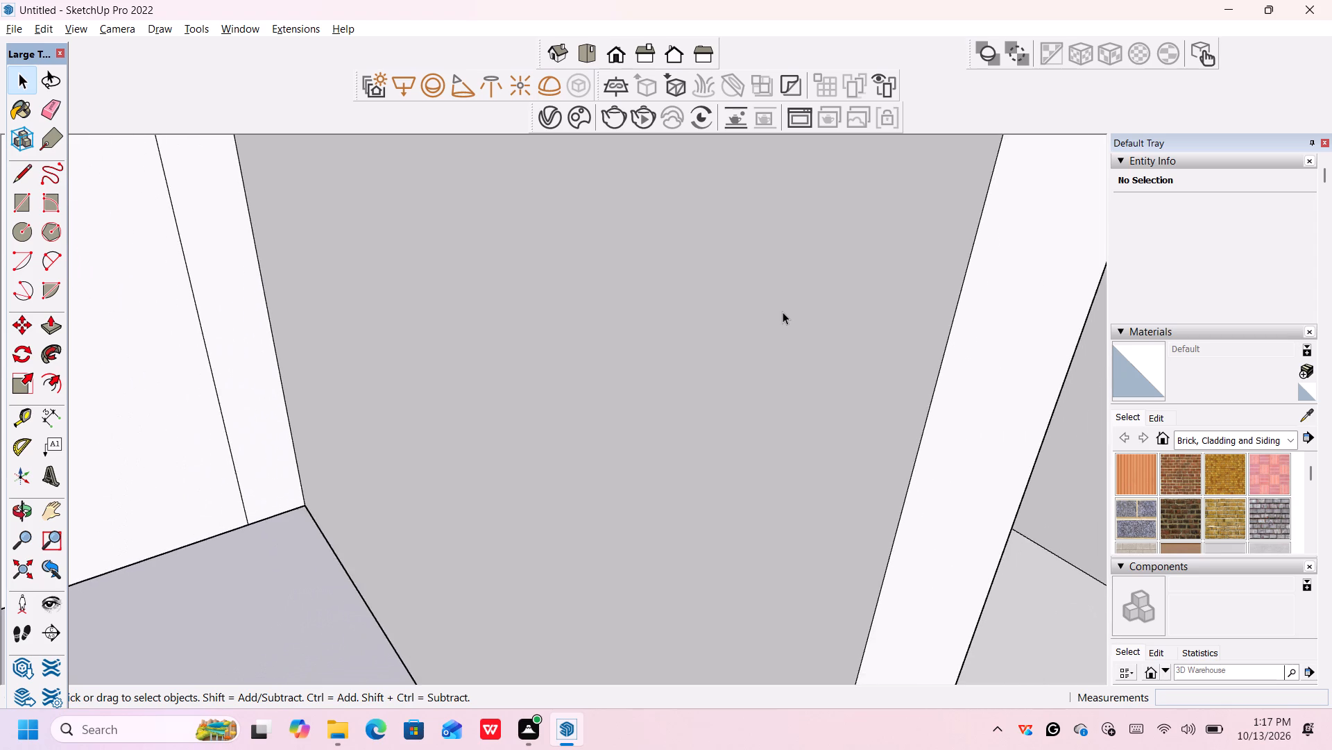
{"action": "scroll", "coordinate": [783, 312], "scroll_direction": "down", "scroll_amount": 20}
{"action": "scroll", "coordinate": [783, 312], "scroll_direction": "down", "scroll_amount": 20}
{"action": "scroll", "coordinate": [783, 312], "scroll_direction": "down", "scroll_amount": 2}
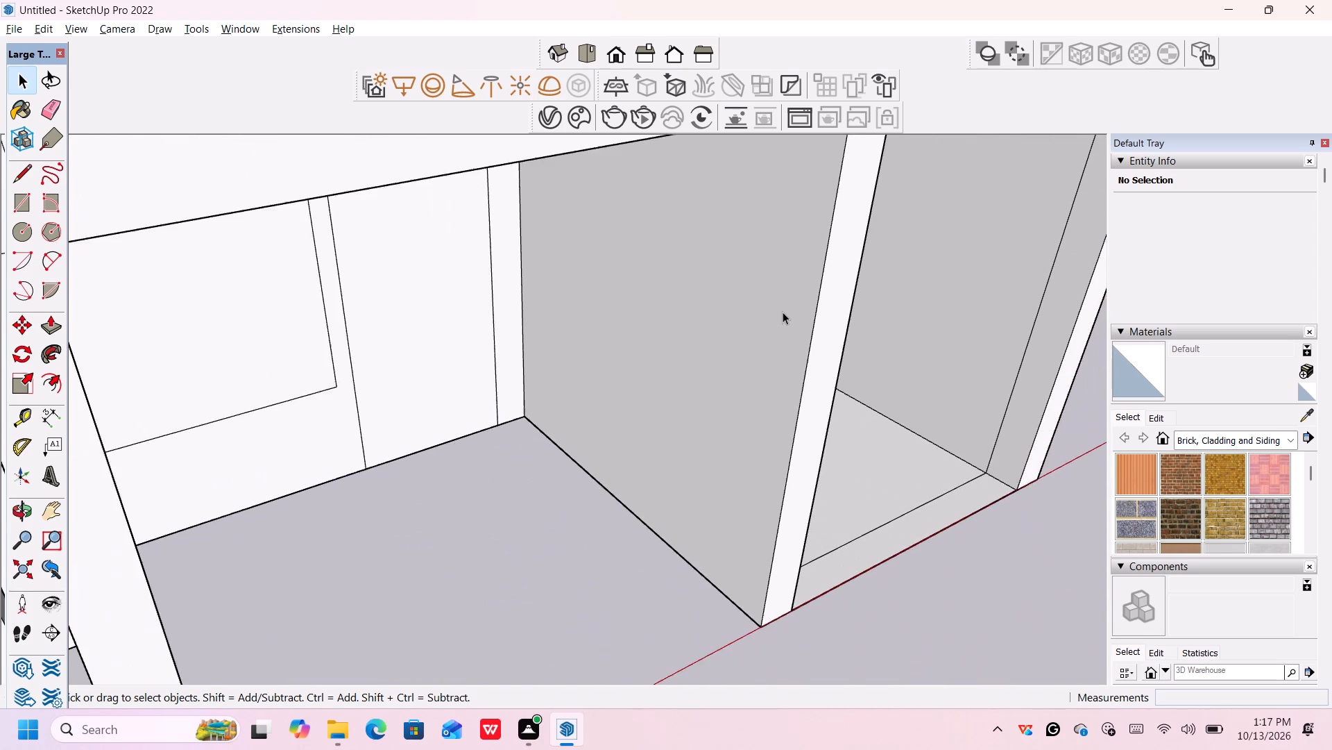
{"action": "scroll", "coordinate": [783, 312], "scroll_direction": "down", "scroll_amount": 9}
{"action": "scroll", "coordinate": [907, 426], "scroll_direction": "down", "scroll_amount": 12}
Push the partition wall between the columned recess and the open end bay in by 1', its full thickness.
{"action": "middle_click_drag", "start_coordinate": [924, 501], "coordinate": [572, 335]}
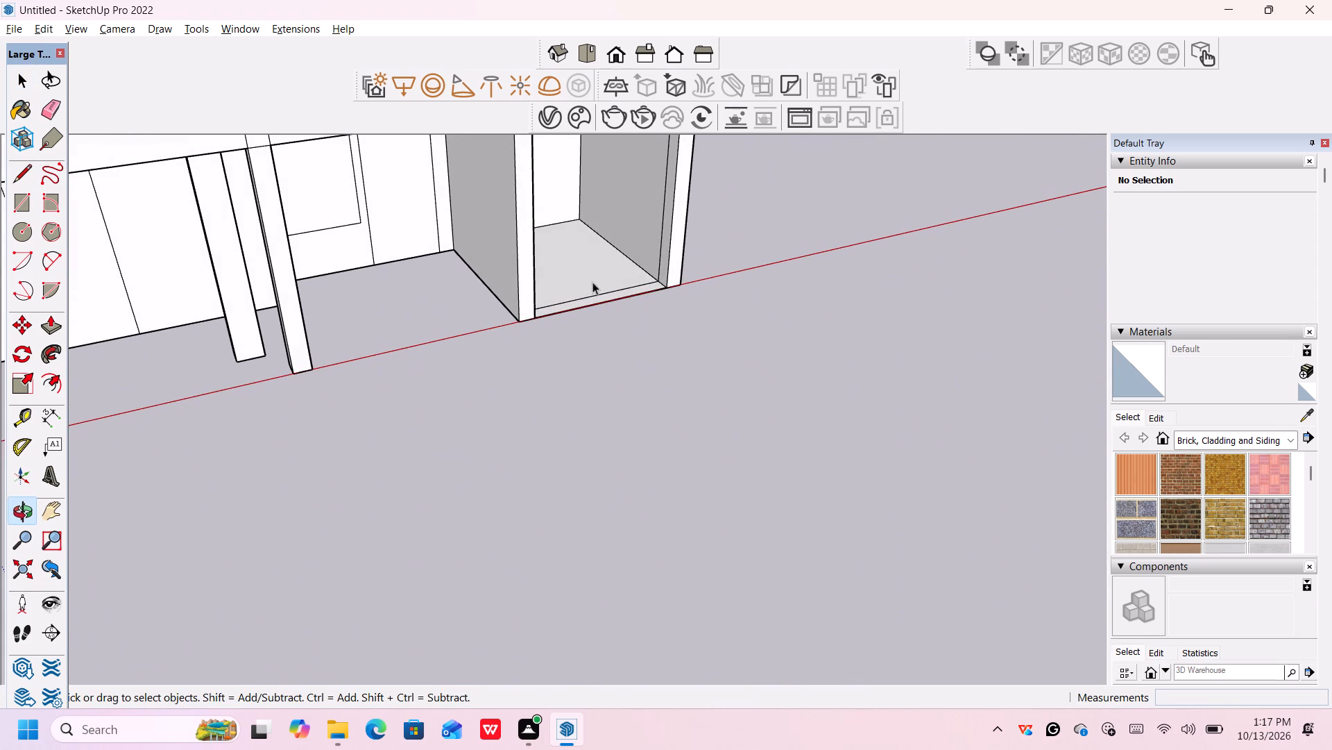
{"action": "middle_click_drag", "start_coordinate": [592, 265], "coordinate": [605, 289]}
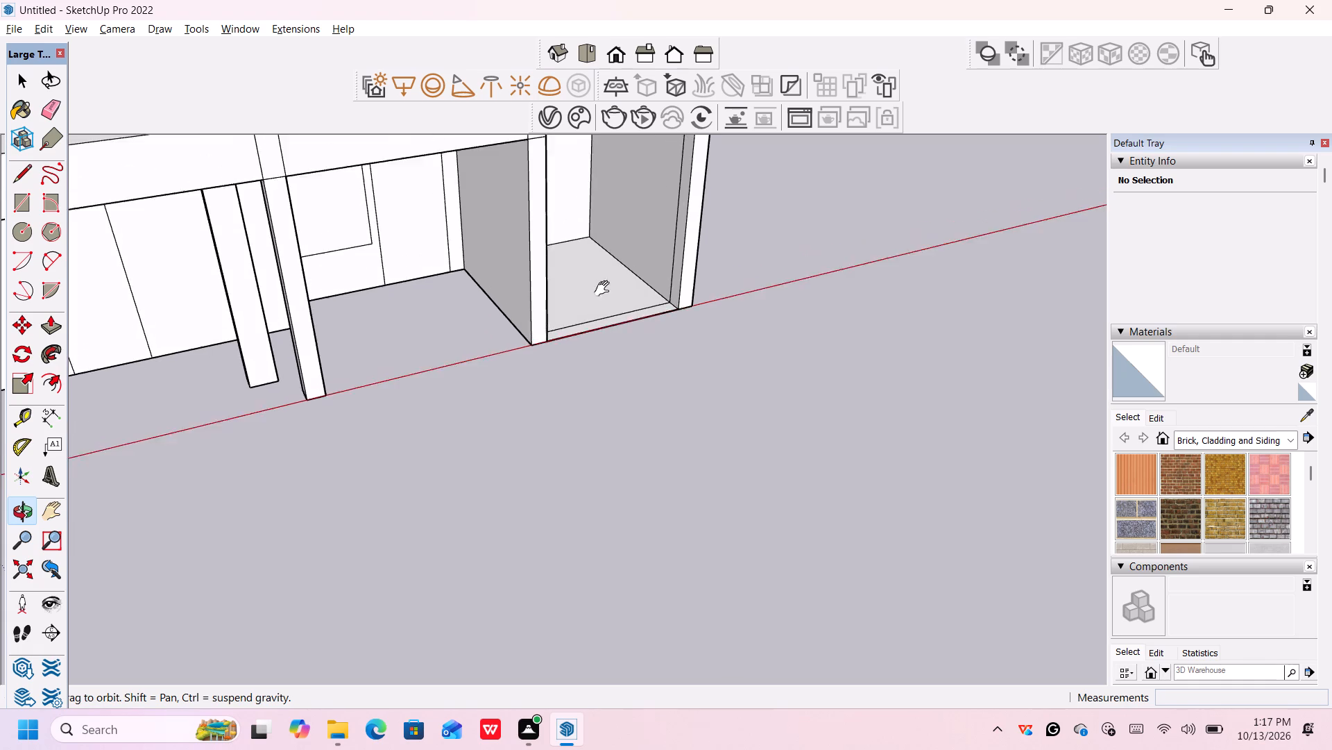
{"action": "middle_click_drag", "start_coordinate": [605, 289], "coordinate": [588, 394]}
{"action": "middle_click_drag", "start_coordinate": [585, 383], "coordinate": [565, 374]}
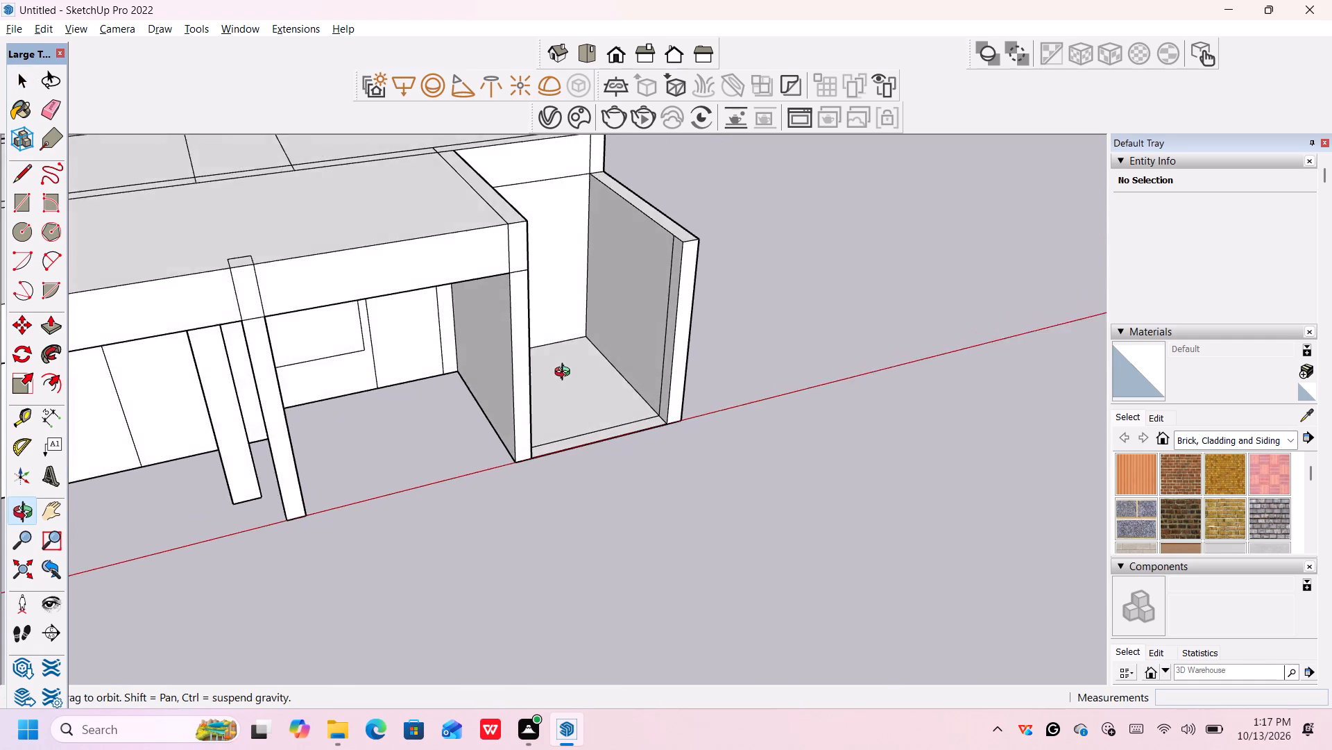
{"action": "middle_click_drag", "start_coordinate": [565, 374], "coordinate": [393, 382]}
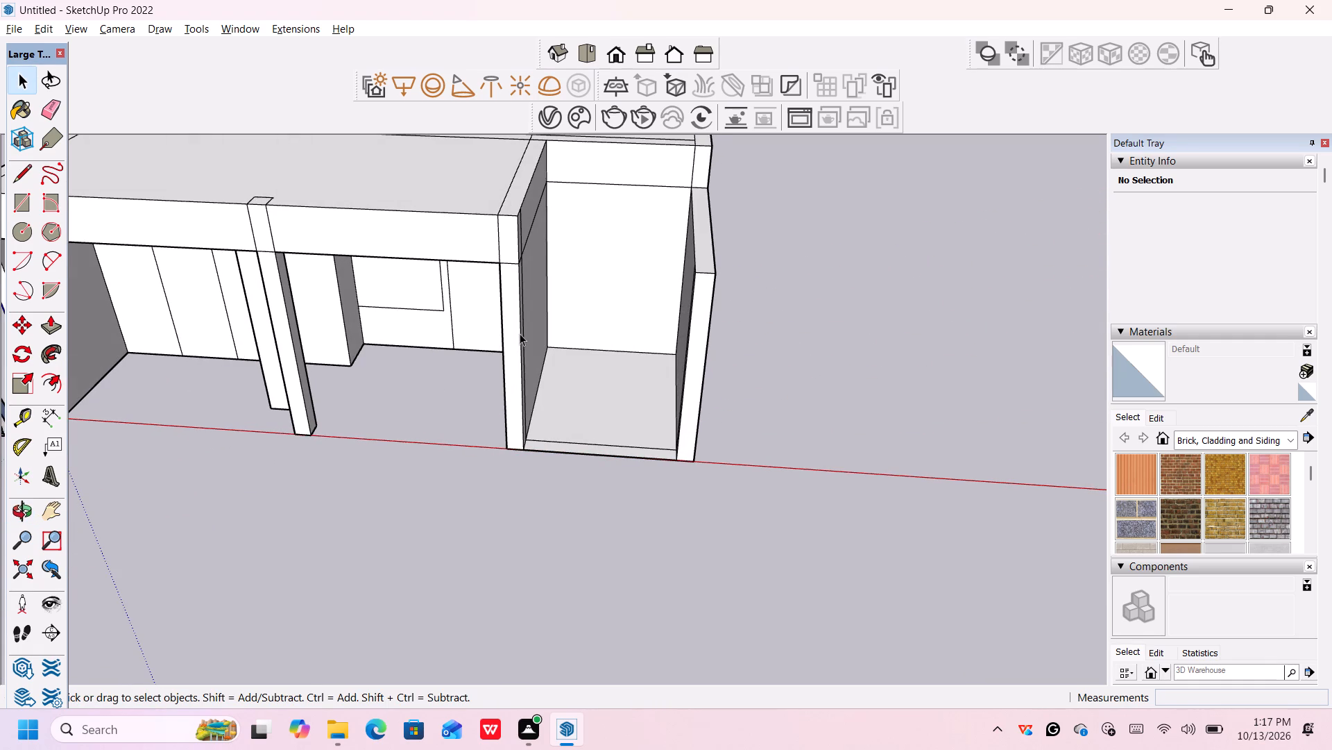
{"action": "scroll", "coordinate": [540, 303], "scroll_direction": "up", "scroll_amount": 3}
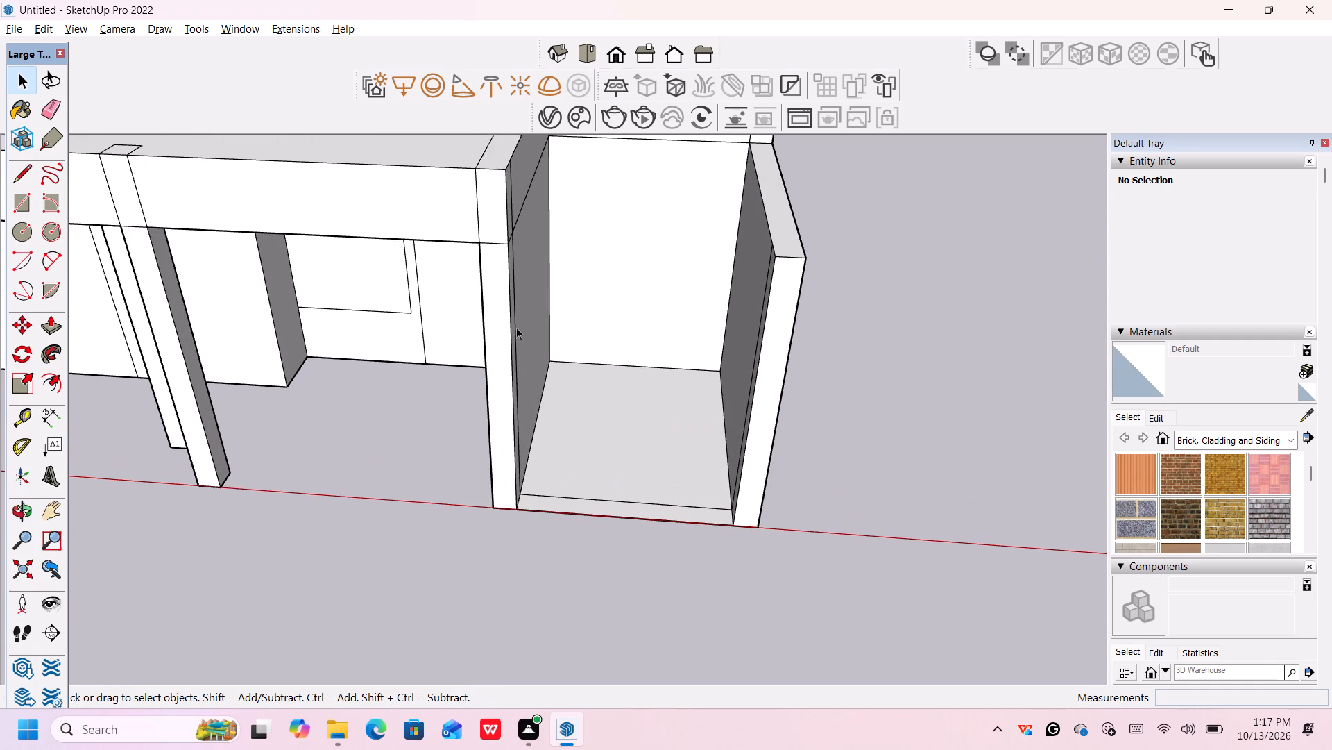
{"action": "scroll", "coordinate": [511, 325], "scroll_direction": "down", "scroll_amount": 8}
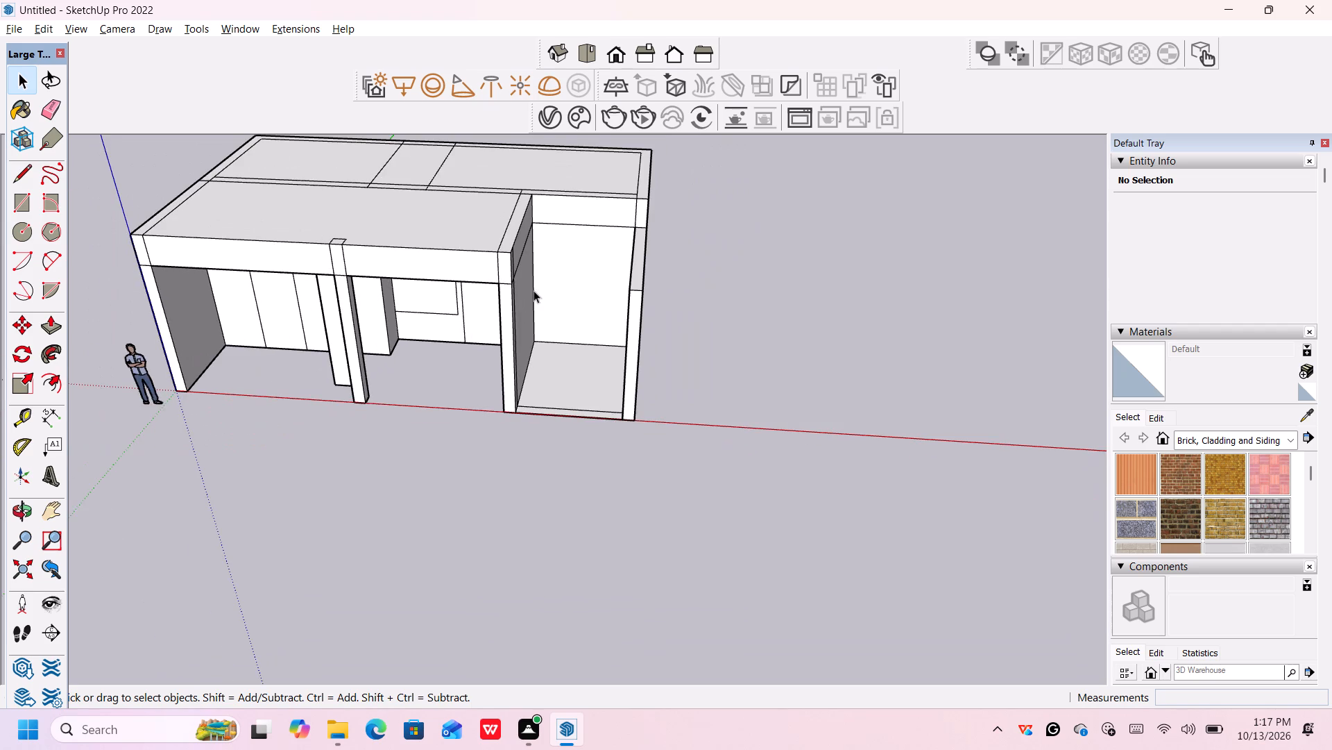
{"action": "middle_click_drag", "start_coordinate": [532, 290], "coordinate": [505, 281]}
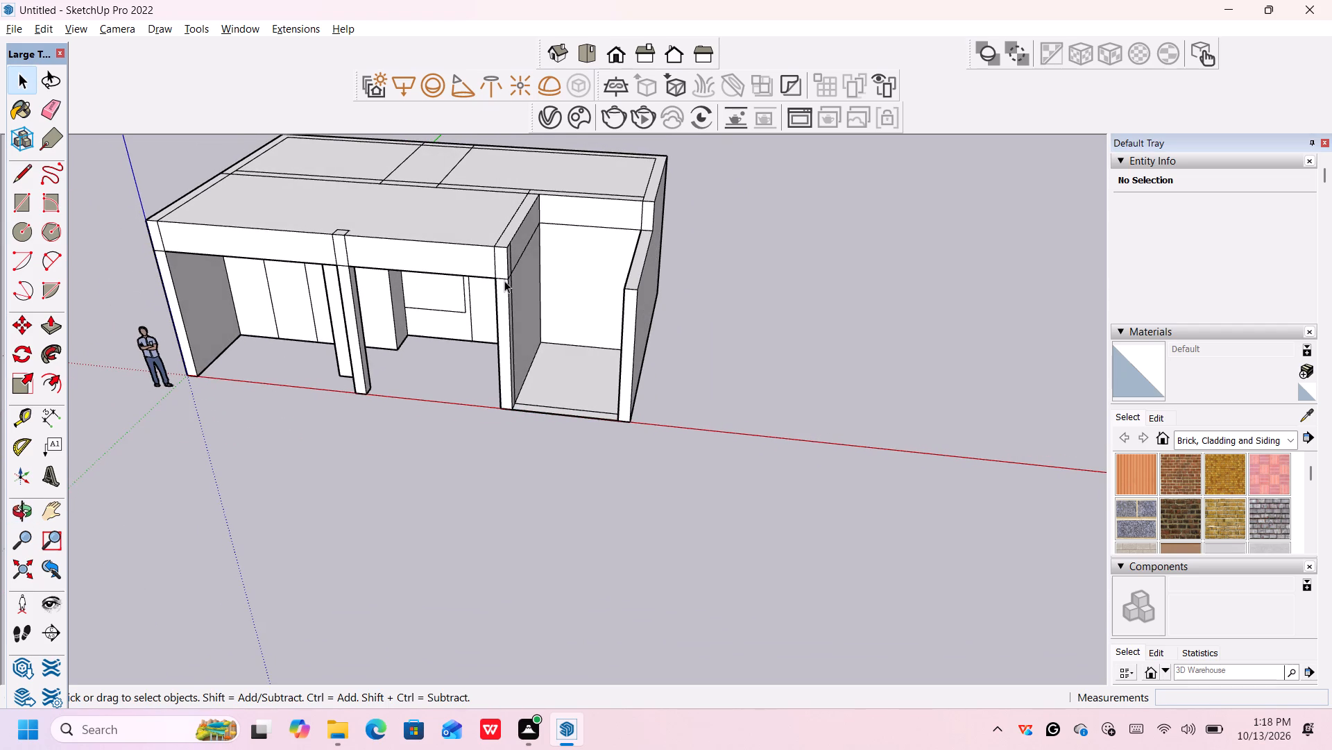
{"action": "key", "text": "p"}
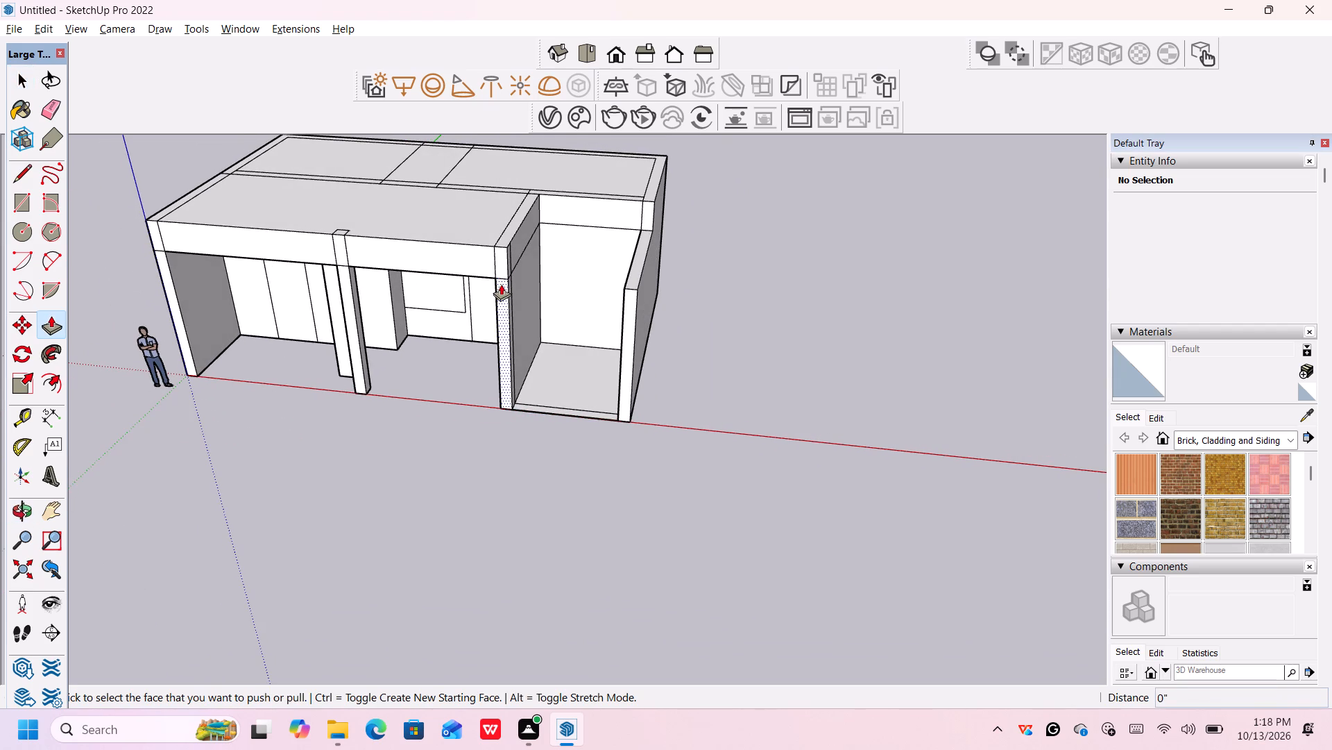
{"action": "left_click", "coordinate": [529, 294]}
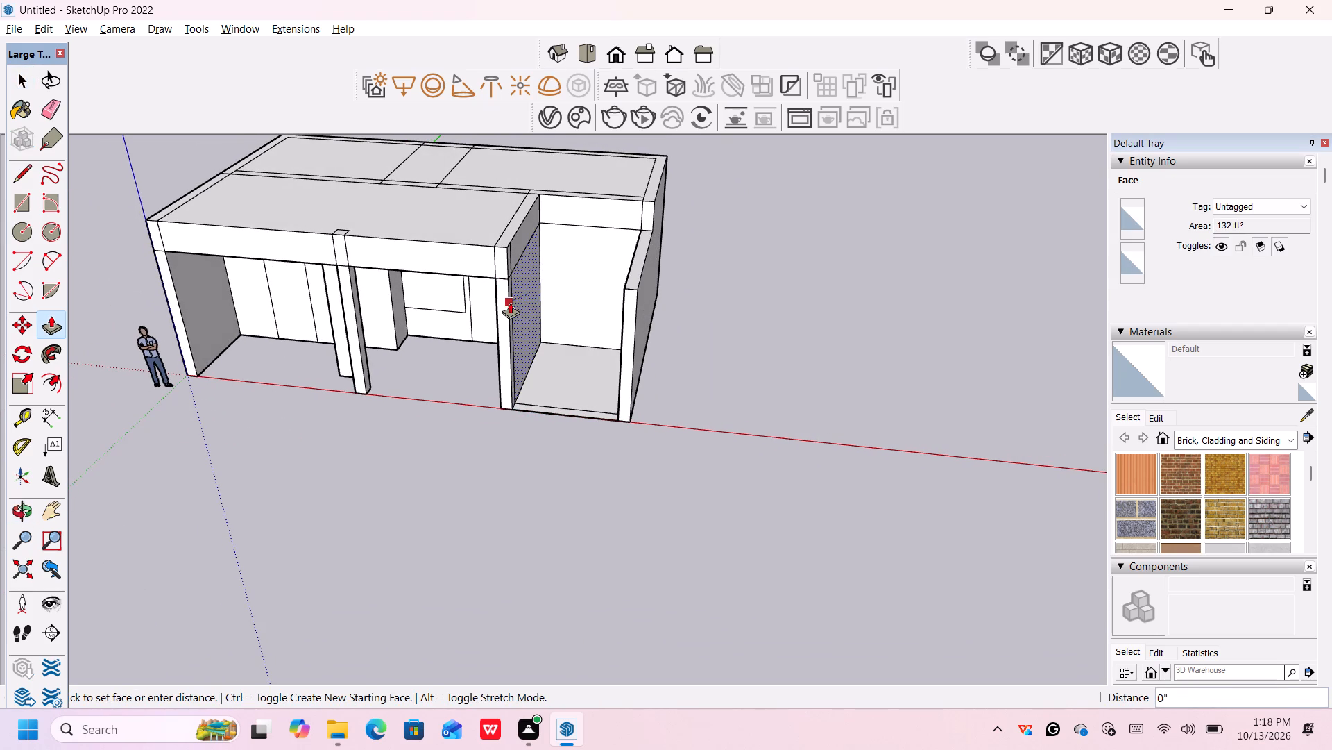
{"action": "left_click", "coordinate": [499, 303]}
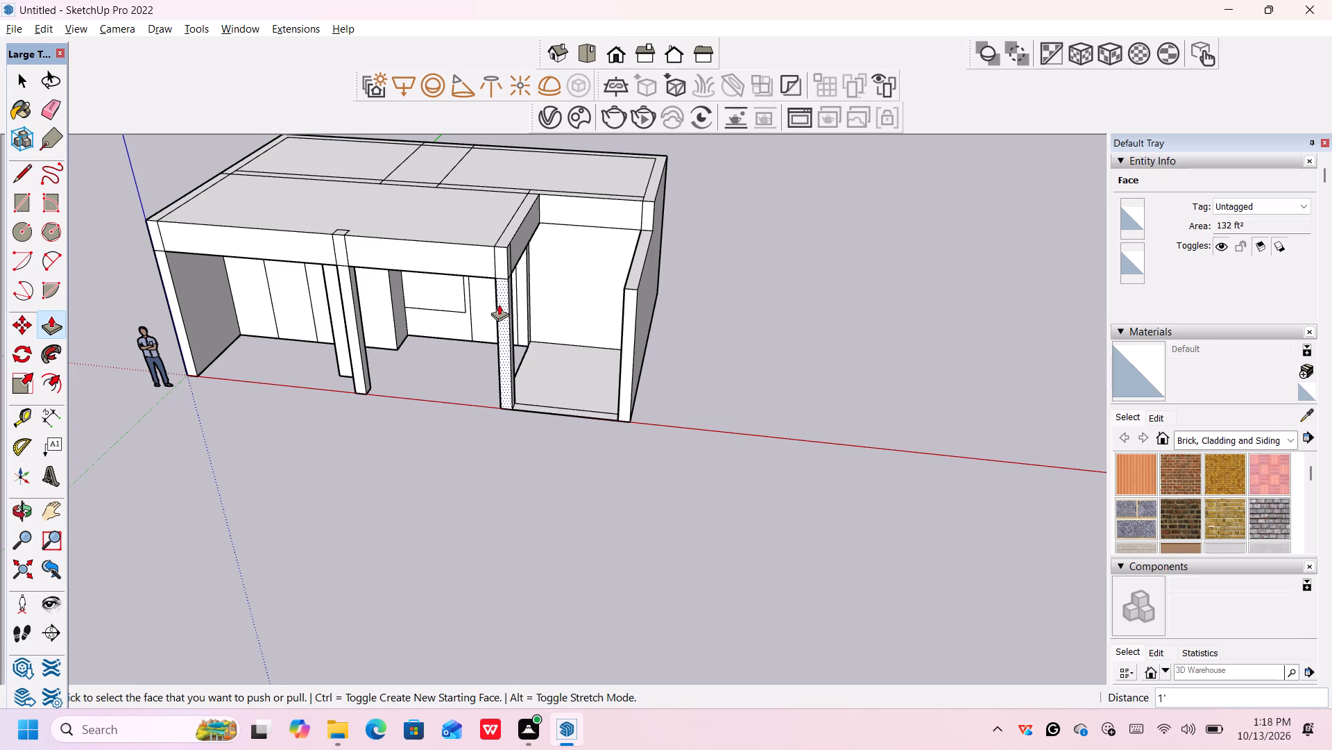
Inspect the back corner where the partition met the end bay's back wall and floor.
{"action": "scroll", "coordinate": [530, 312], "scroll_direction": "up", "scroll_amount": 18}
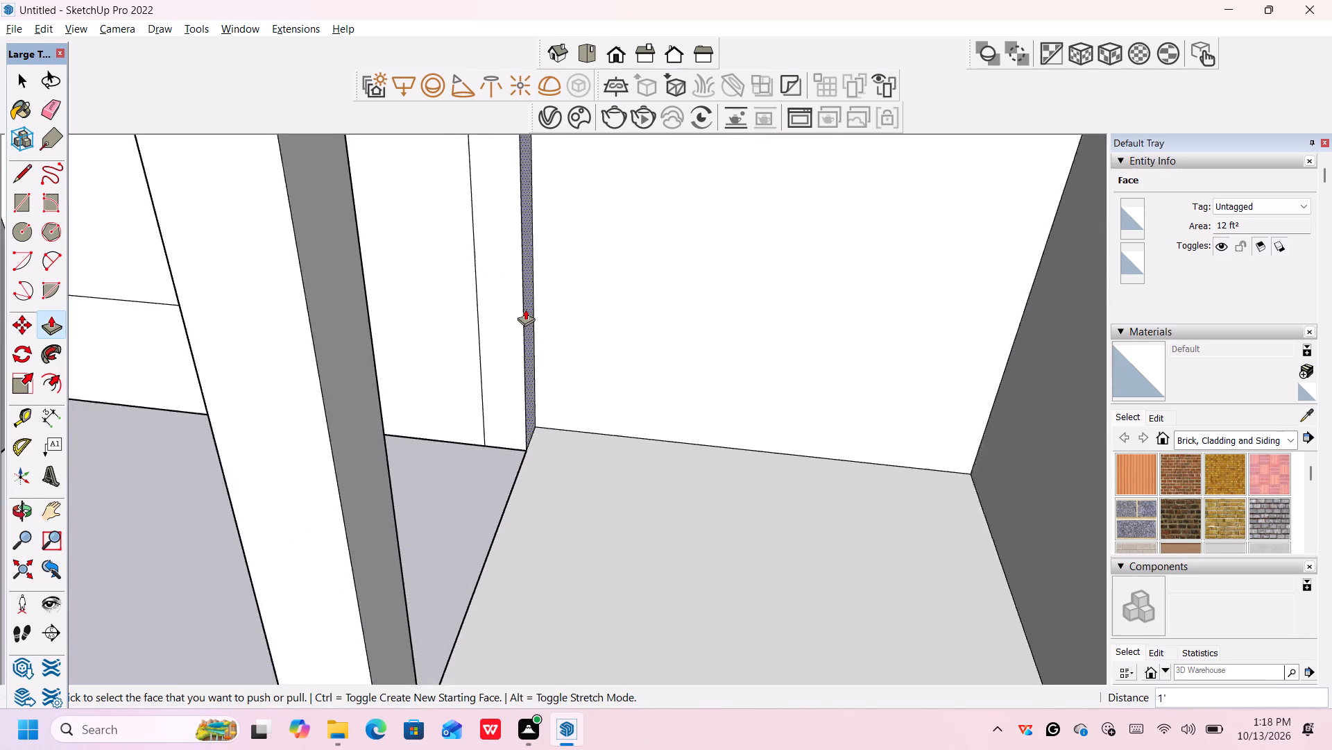
{"action": "scroll", "coordinate": [525, 309], "scroll_direction": "up", "scroll_amount": 6}
{"action": "scroll", "coordinate": [528, 310], "scroll_direction": "down", "scroll_amount": 7}
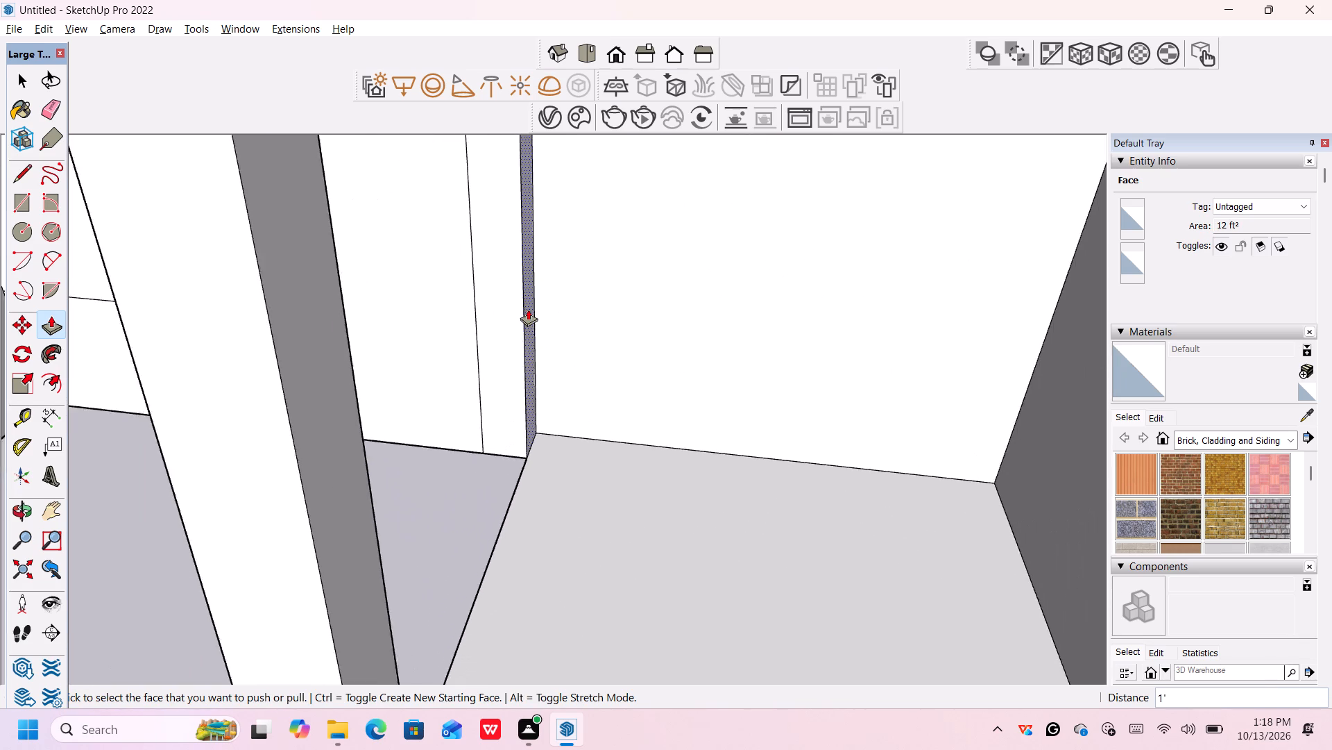
{"action": "scroll", "coordinate": [528, 309], "scroll_direction": "down", "scroll_amount": 2}
{"action": "middle_click_drag", "start_coordinate": [530, 371], "coordinate": [531, 281]}
{"action": "scroll", "coordinate": [538, 368], "scroll_direction": "up", "scroll_amount": 4}
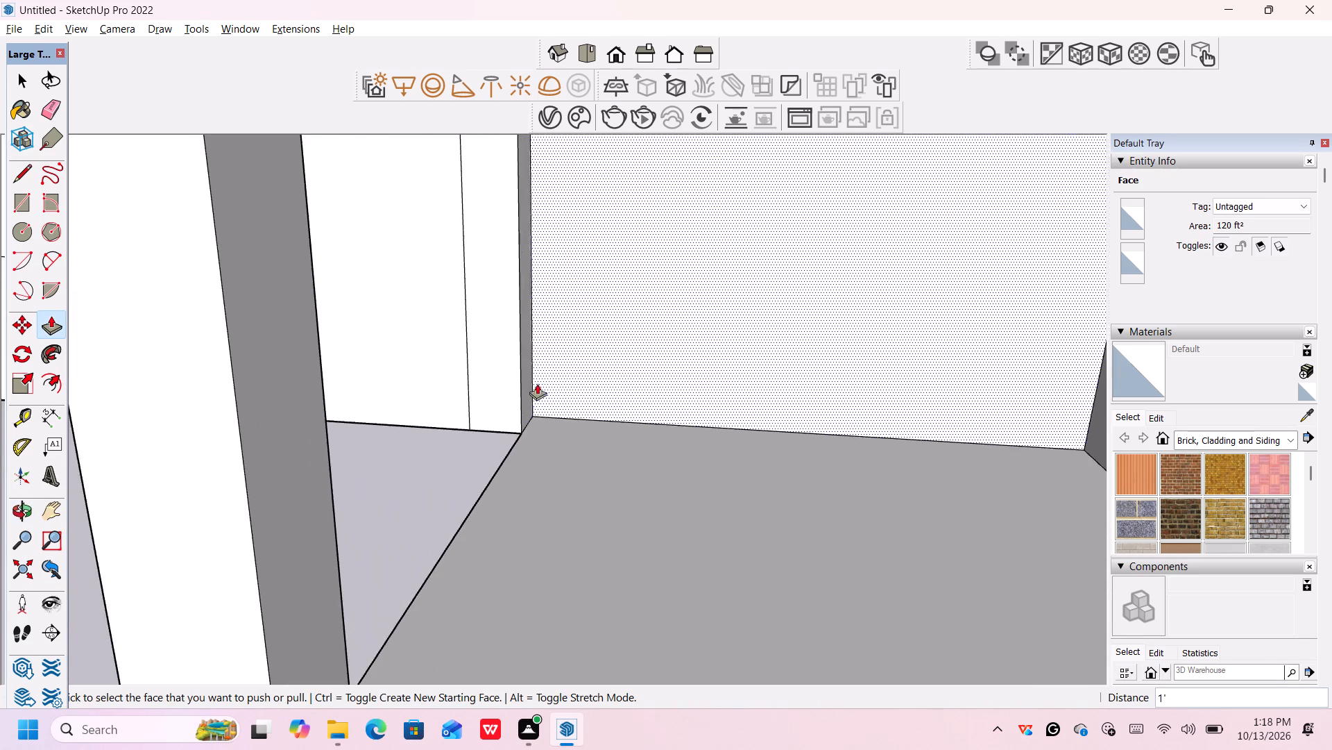
{"action": "scroll", "coordinate": [528, 390], "scroll_direction": "down", "scroll_amount": 5}
{"action": "scroll", "coordinate": [524, 377], "scroll_direction": "up", "scroll_amount": 6}
{"action": "middle_click_drag", "start_coordinate": [536, 351], "coordinate": [531, 351]}
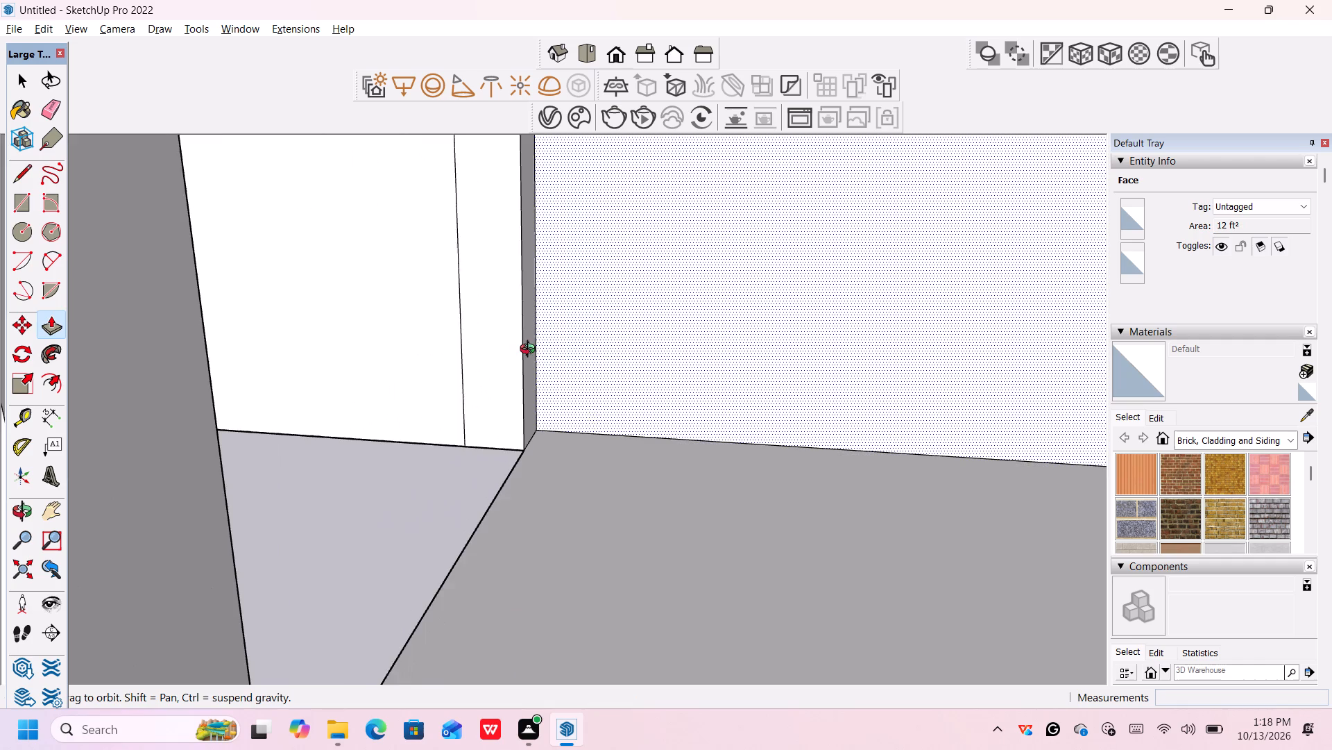
{"action": "middle_click_drag", "start_coordinate": [531, 351], "coordinate": [701, 333]}
Examine the recess's window and door outlines and the adjoining back wall of the end bay.
{"action": "scroll", "coordinate": [701, 333], "scroll_direction": "down", "scroll_amount": 19}
{"action": "middle_click_drag", "start_coordinate": [691, 330], "coordinate": [692, 331]}
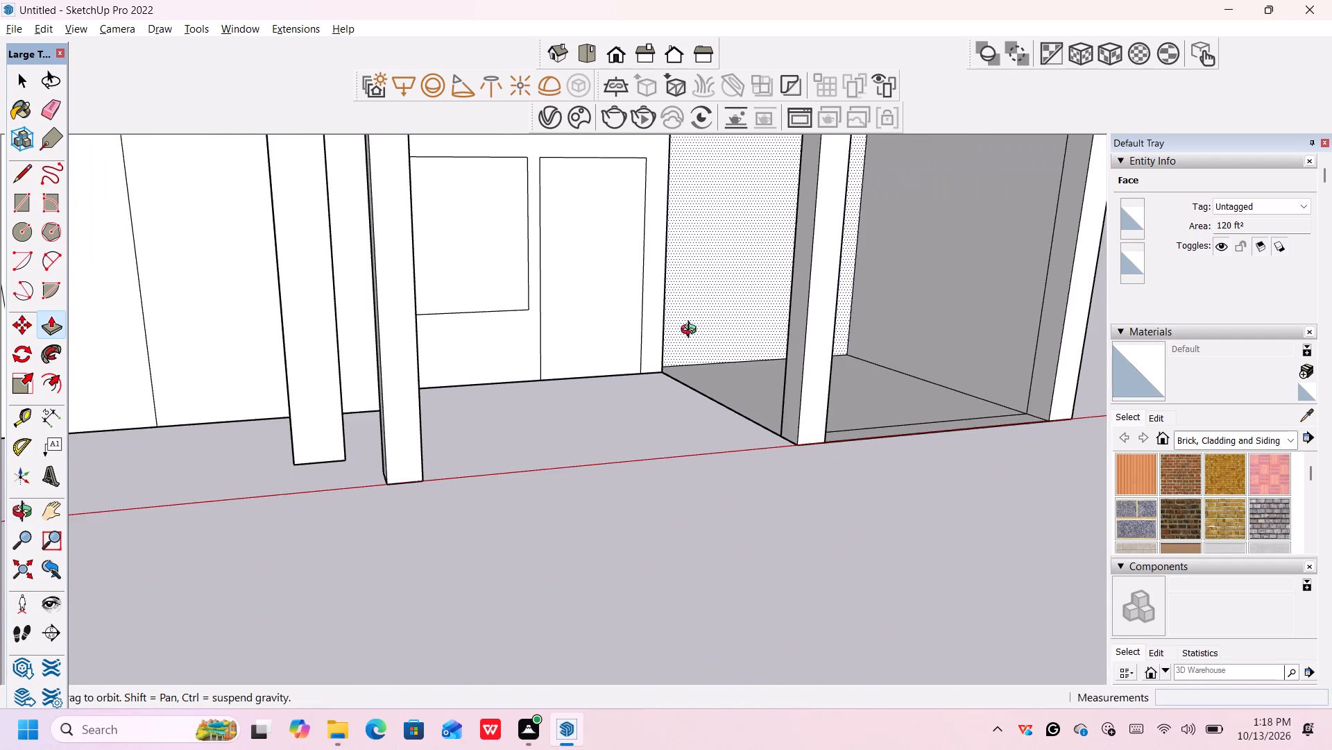
{"action": "middle_click_drag", "start_coordinate": [692, 331], "coordinate": [831, 336]}
{"action": "scroll", "coordinate": [727, 308], "scroll_direction": "up", "scroll_amount": 6}
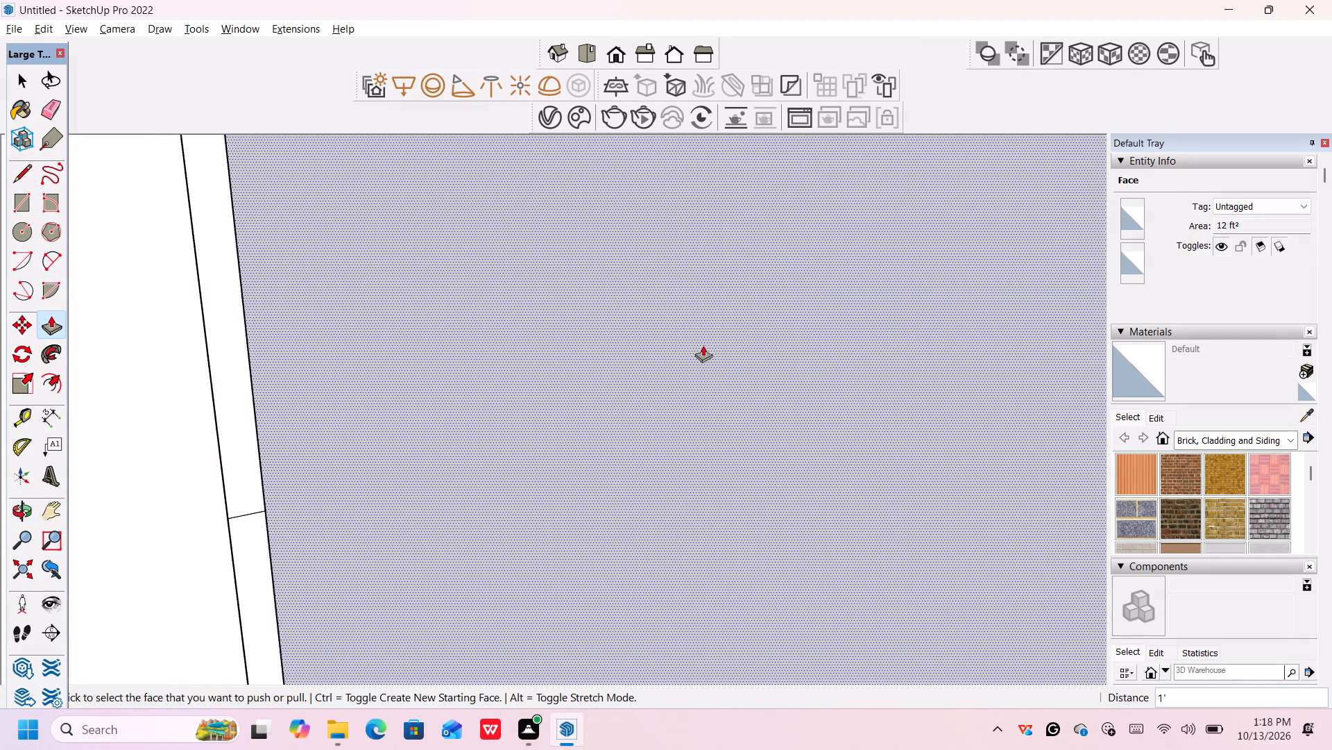
{"action": "scroll", "coordinate": [706, 353], "scroll_direction": "down", "scroll_amount": 20}
{"action": "scroll", "coordinate": [706, 353], "scroll_direction": "down", "scroll_amount": 2}
{"action": "middle_click_drag", "start_coordinate": [417, 348], "coordinate": [439, 349]}
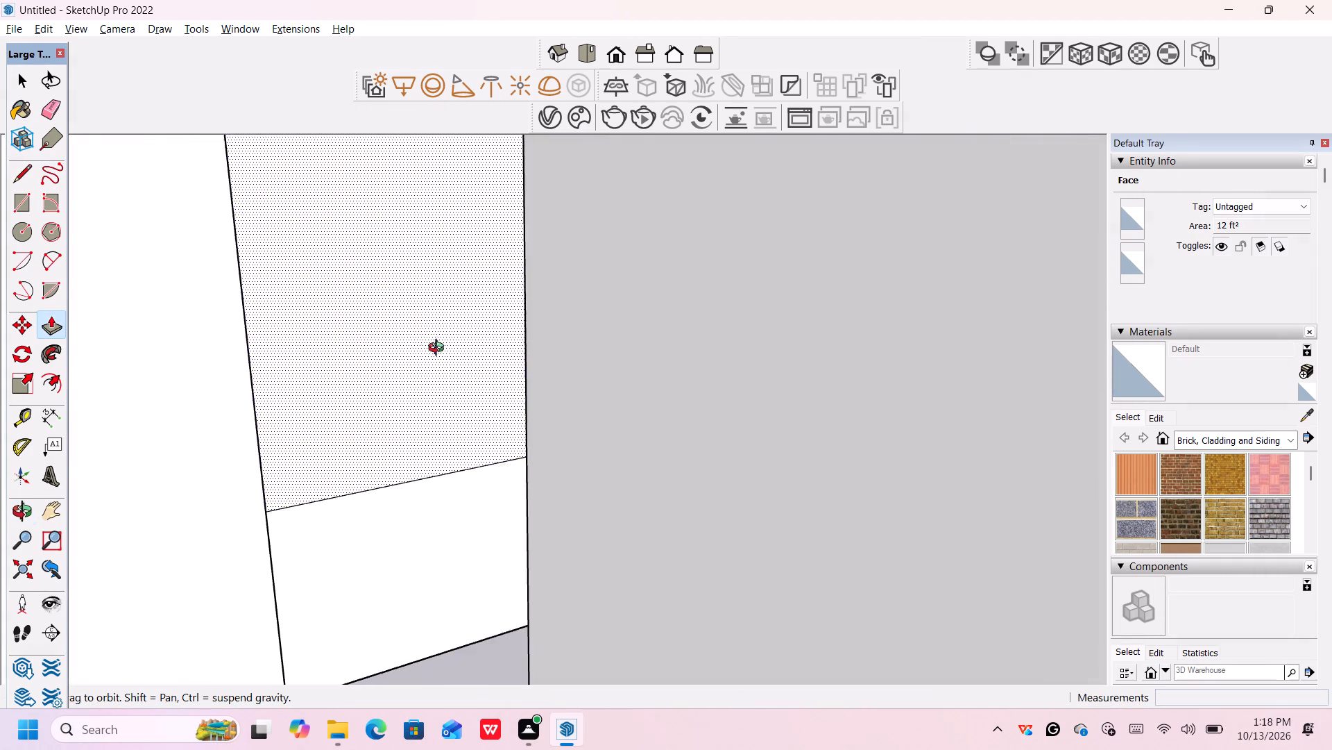
{"action": "middle_click_drag", "start_coordinate": [439, 349], "coordinate": [457, 347]}
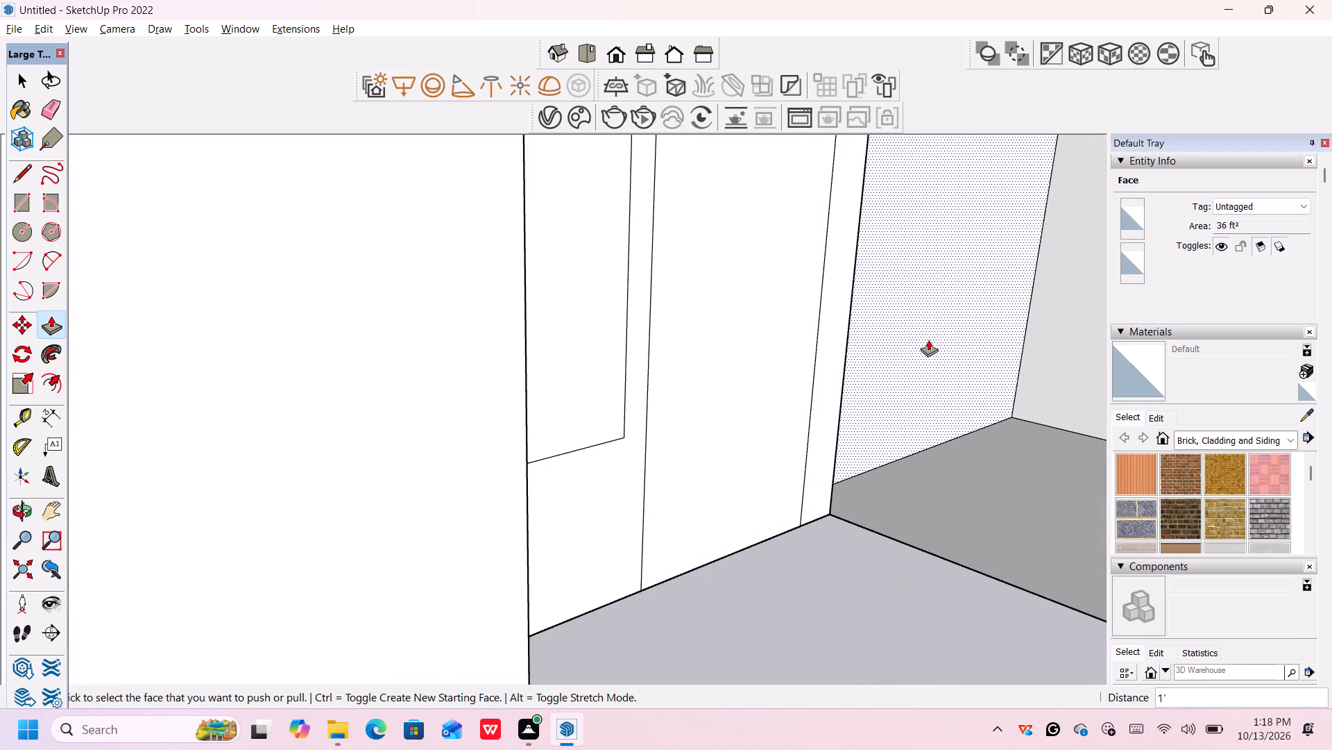
{"action": "middle_click_drag", "start_coordinate": [932, 347], "coordinate": [902, 373], "text": "shift"}
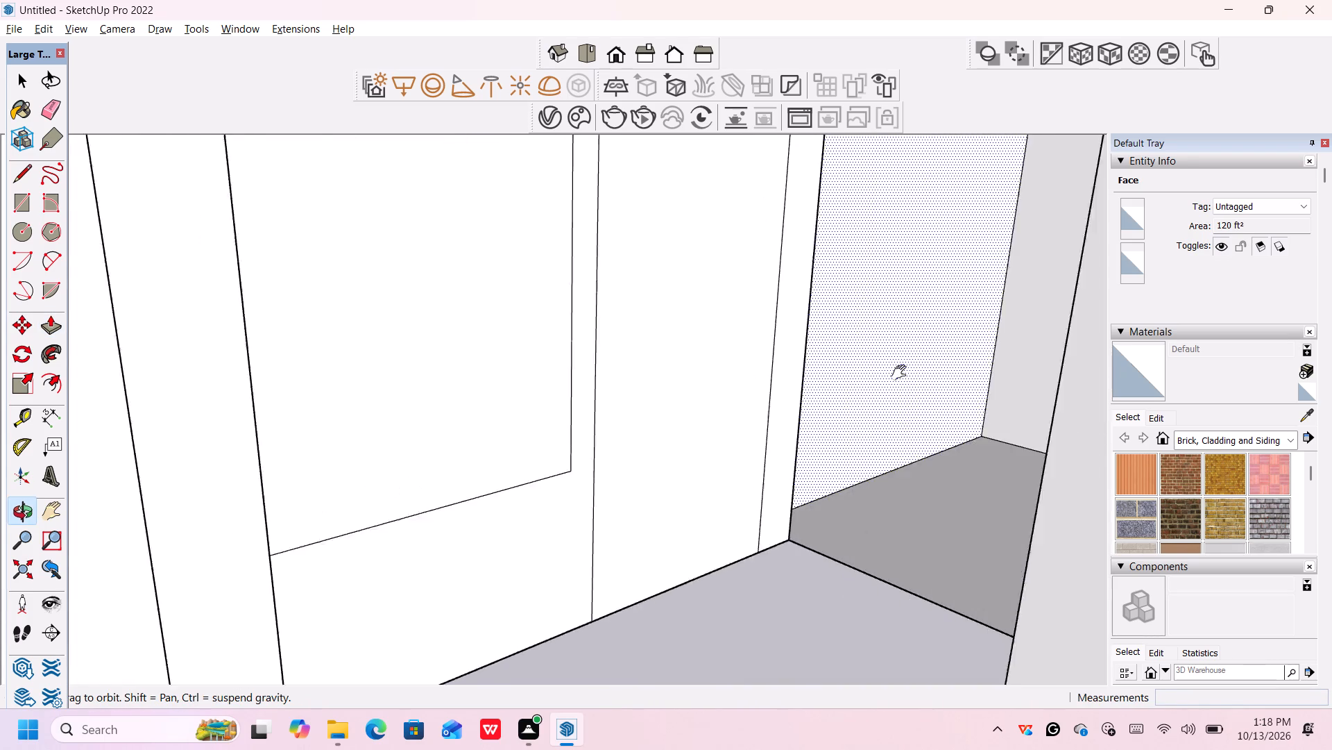
{"action": "middle_click_drag", "start_coordinate": [902, 373], "coordinate": [918, 385], "text": "shift"}
{"action": "scroll", "coordinate": [1028, 411], "scroll_direction": "up", "scroll_amount": 5}
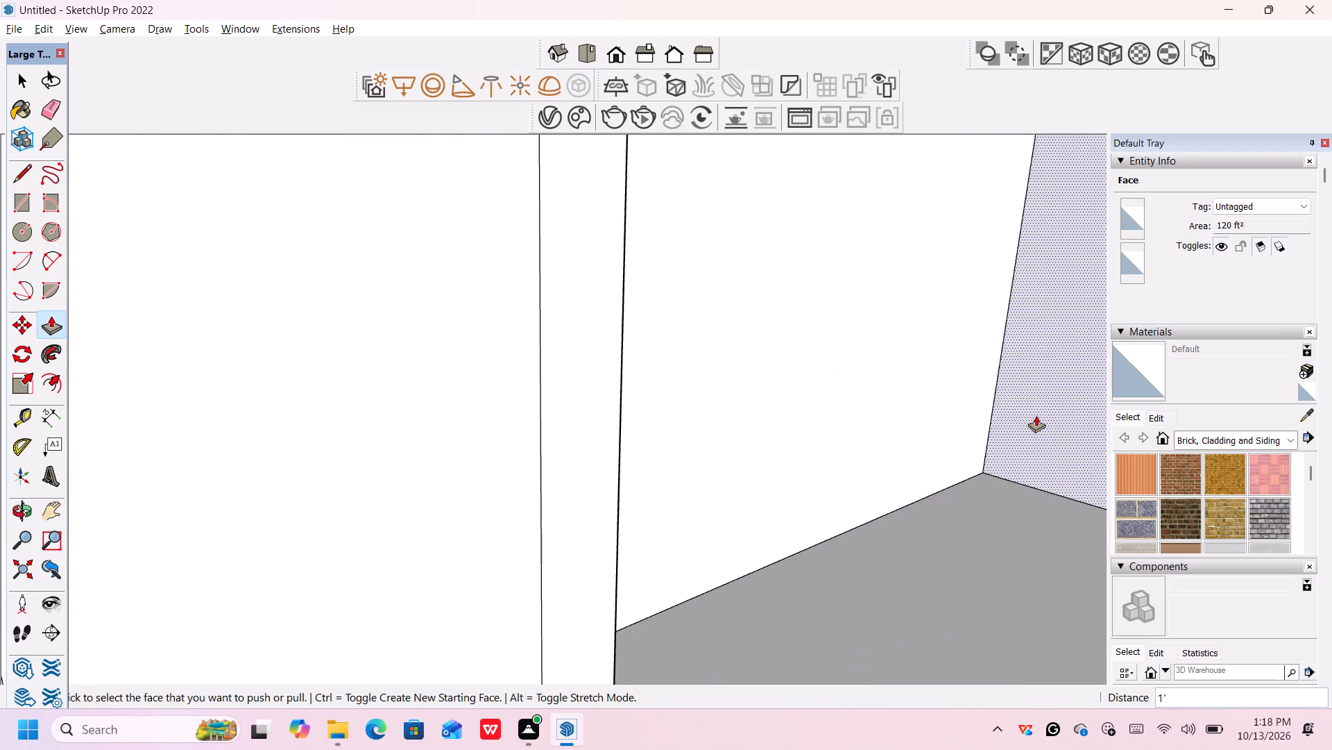
{"action": "scroll", "coordinate": [1036, 415], "scroll_direction": "up", "scroll_amount": 1}
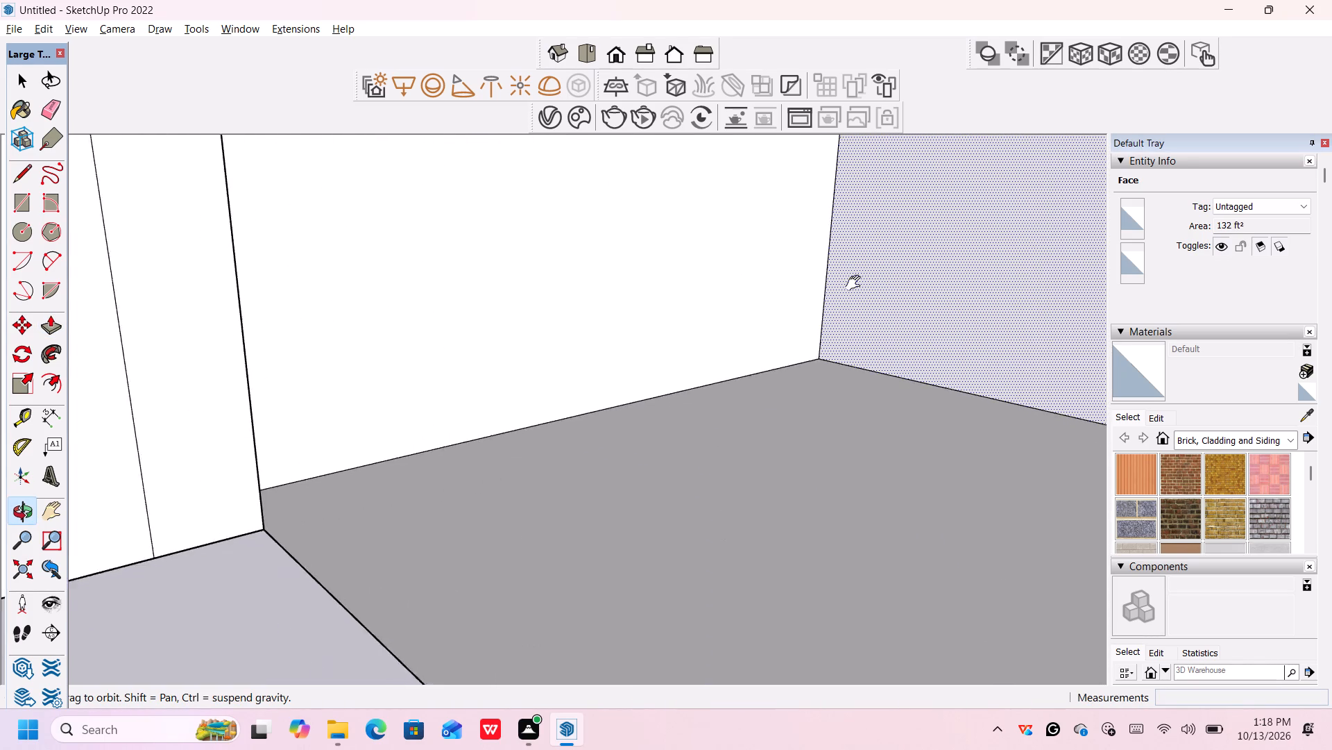
{"action": "scroll", "coordinate": [699, 213], "scroll_direction": "up", "scroll_amount": 5}
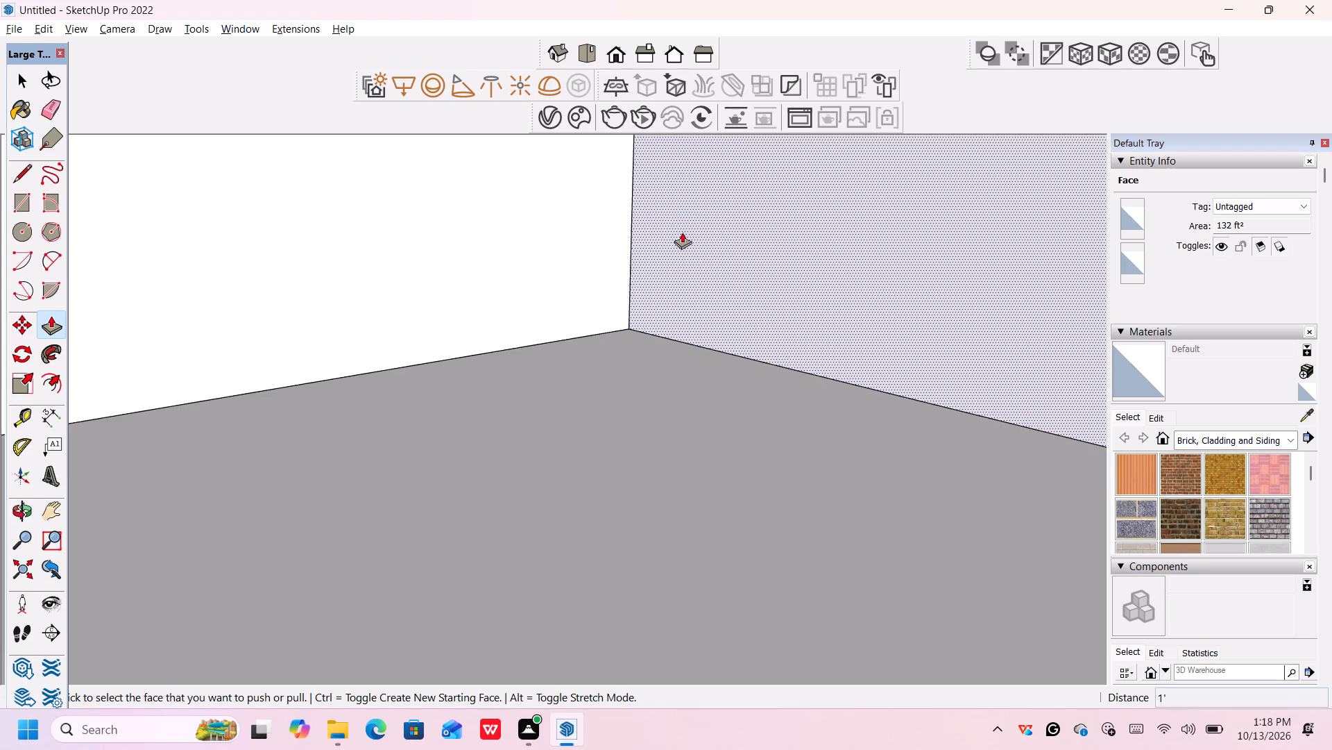
Examine the inner face of the end bay's outer side wall, from its back corner to its front edge.
{"action": "middle_click_drag", "start_coordinate": [683, 236], "coordinate": [848, 242]}
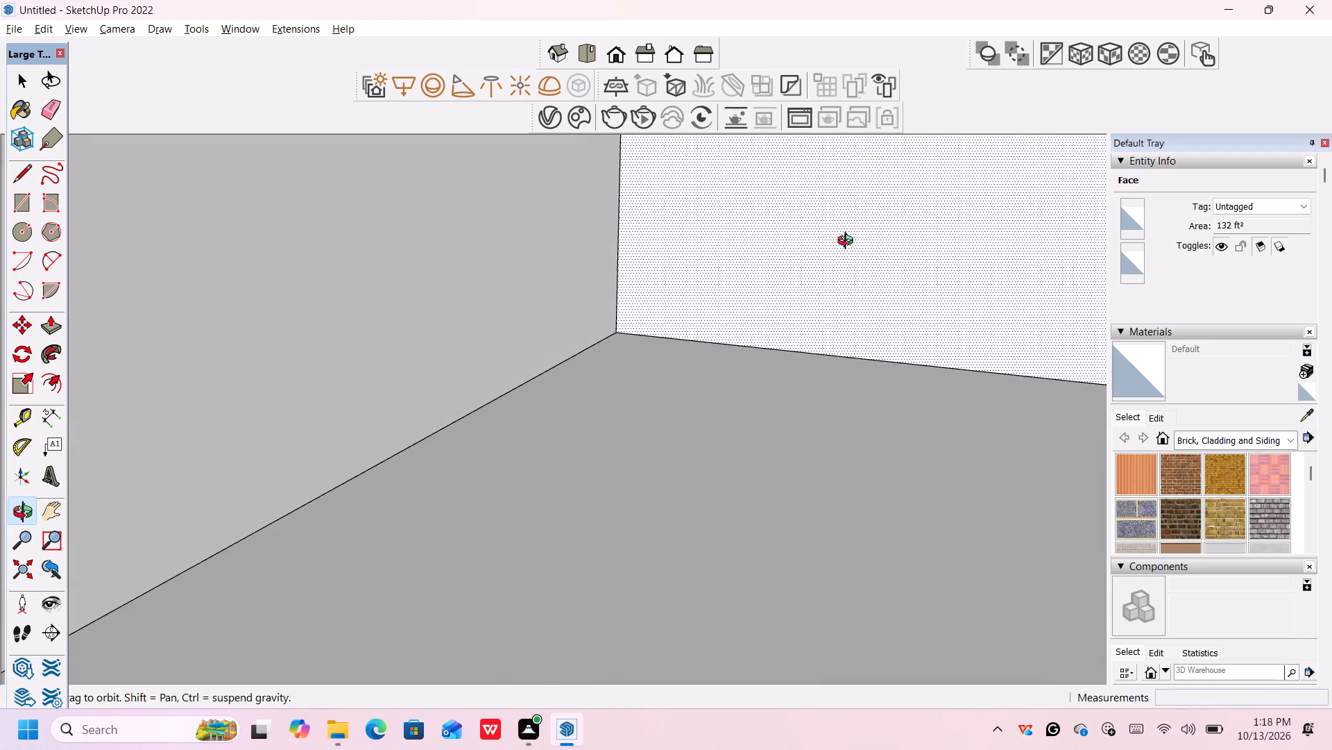
{"action": "middle_click_drag", "start_coordinate": [848, 242], "coordinate": [900, 236]}
{"action": "scroll", "coordinate": [900, 239], "scroll_direction": "down", "scroll_amount": 6}
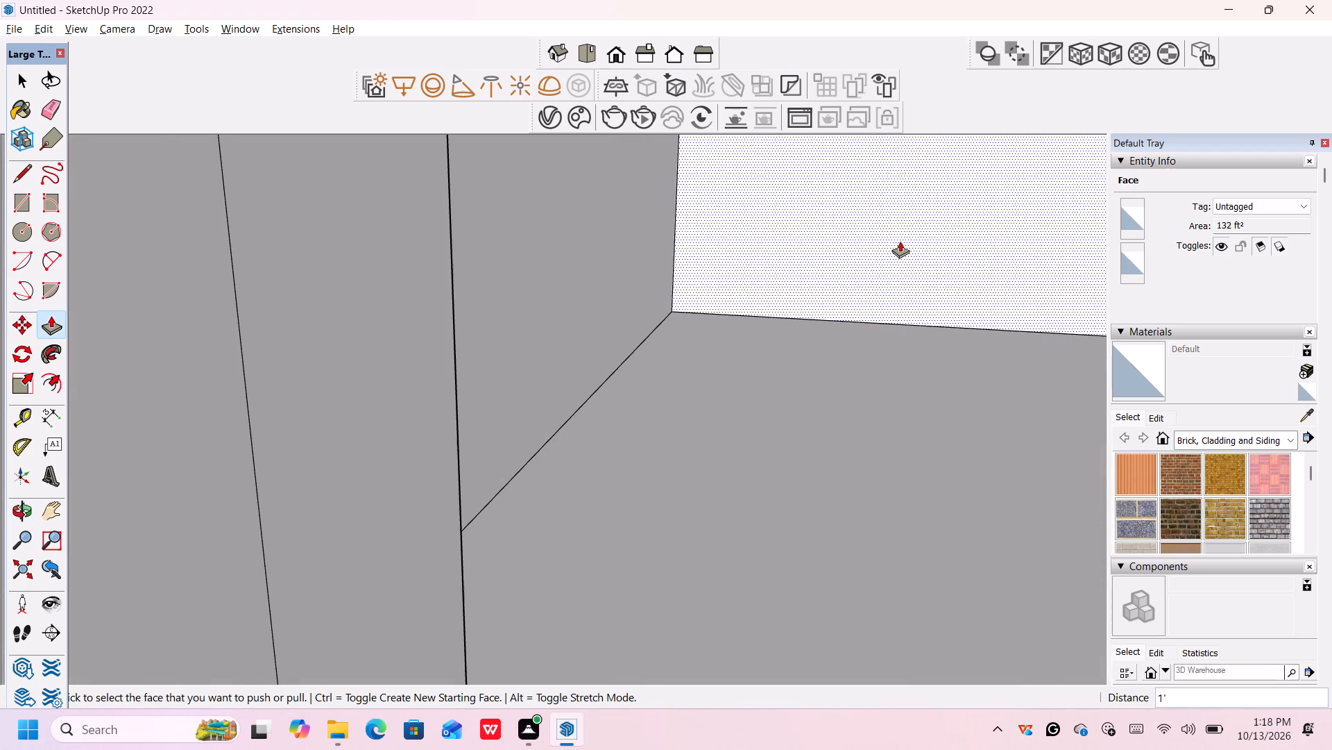
{"action": "middle_click_drag", "start_coordinate": [897, 242], "coordinate": [691, 254], "text": "shift"}
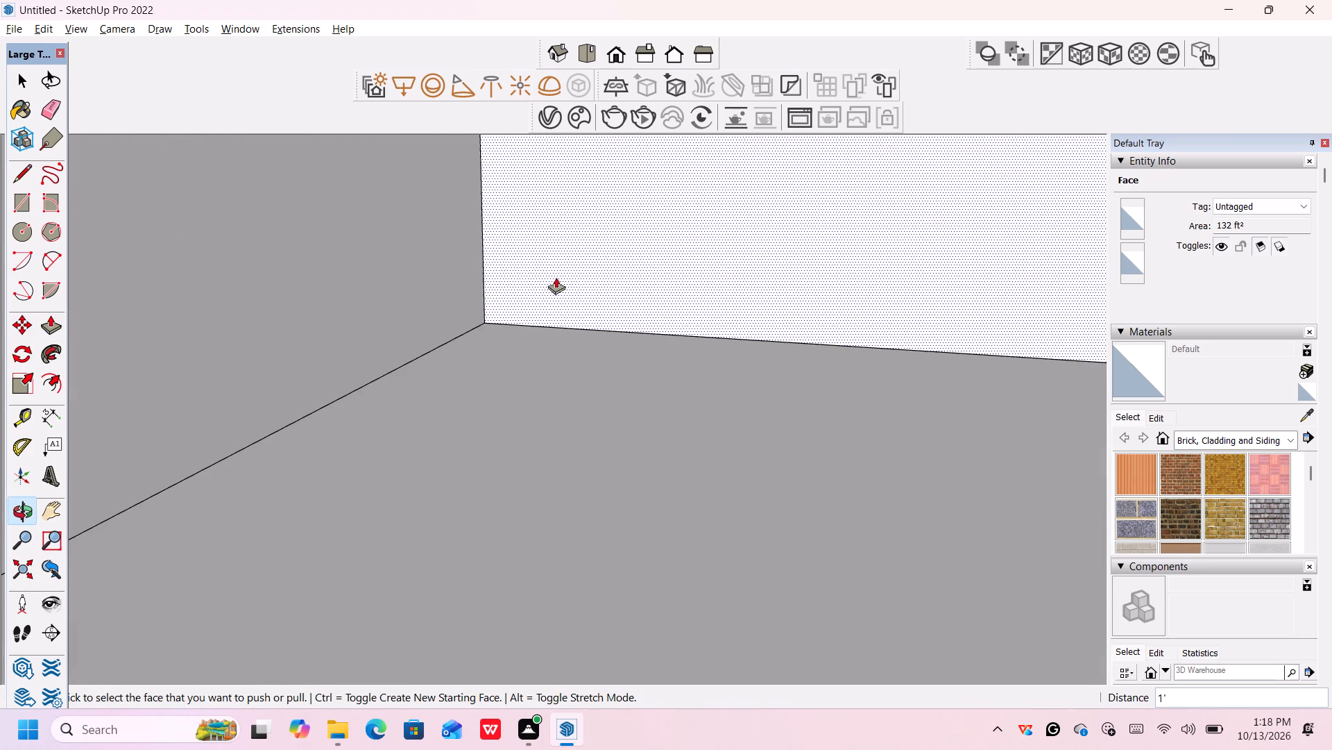
{"action": "middle_click_drag", "start_coordinate": [774, 276], "coordinate": [481, 344], "text": "shift"}
{"action": "scroll", "coordinate": [512, 321], "scroll_direction": "down", "scroll_amount": 3}
{"action": "middle_click_drag", "start_coordinate": [520, 331], "coordinate": [528, 256]}
{"action": "middle_click_drag", "start_coordinate": [528, 264], "coordinate": [529, 267]}
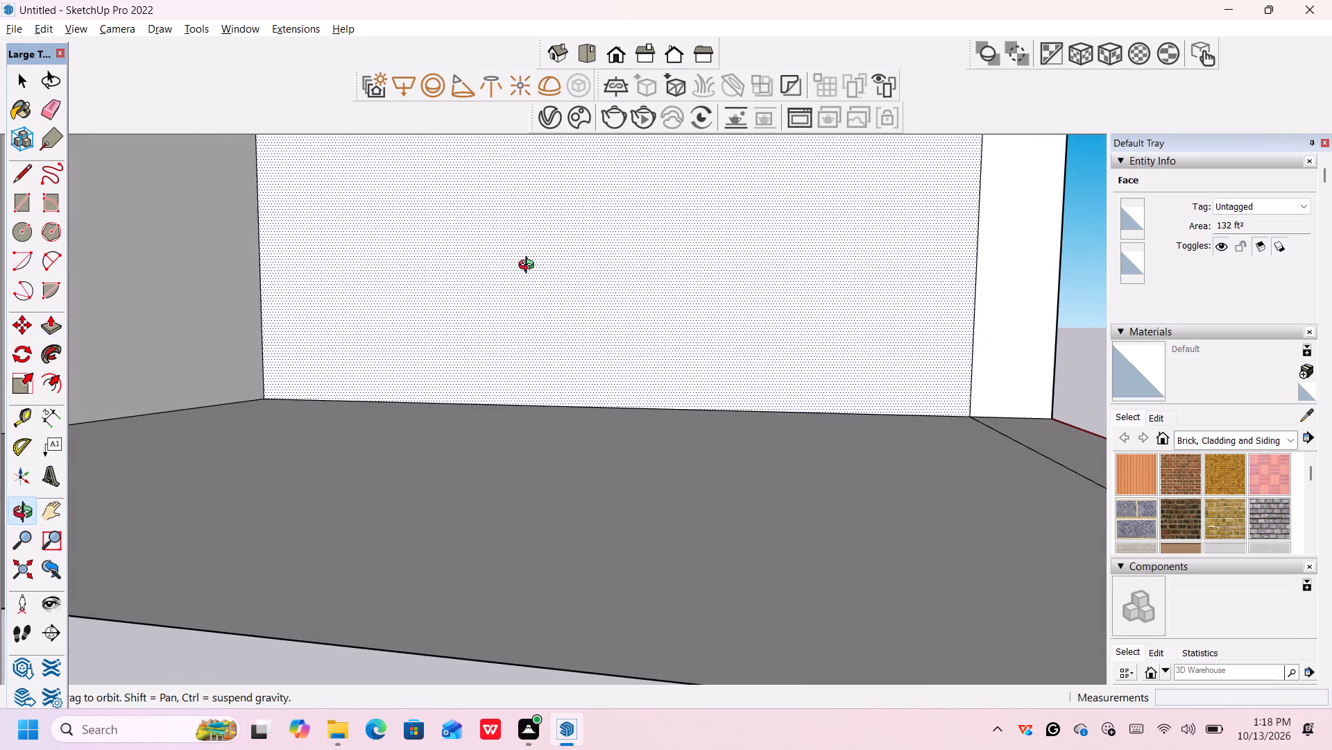
{"action": "middle_click_drag", "start_coordinate": [529, 267], "coordinate": [521, 424]}
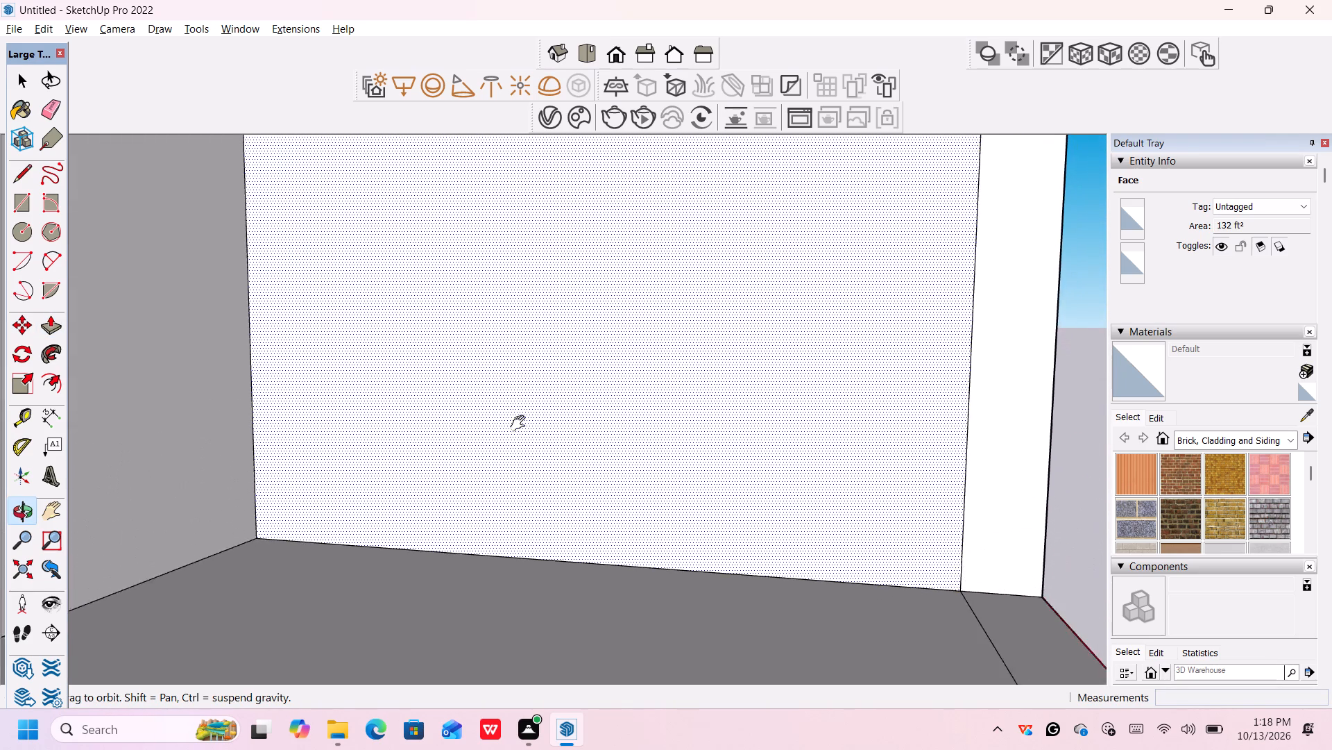
{"action": "middle_click_drag", "start_coordinate": [521, 424], "coordinate": [522, 572]}
{"action": "middle_click_drag", "start_coordinate": [523, 572], "coordinate": [538, 551]}
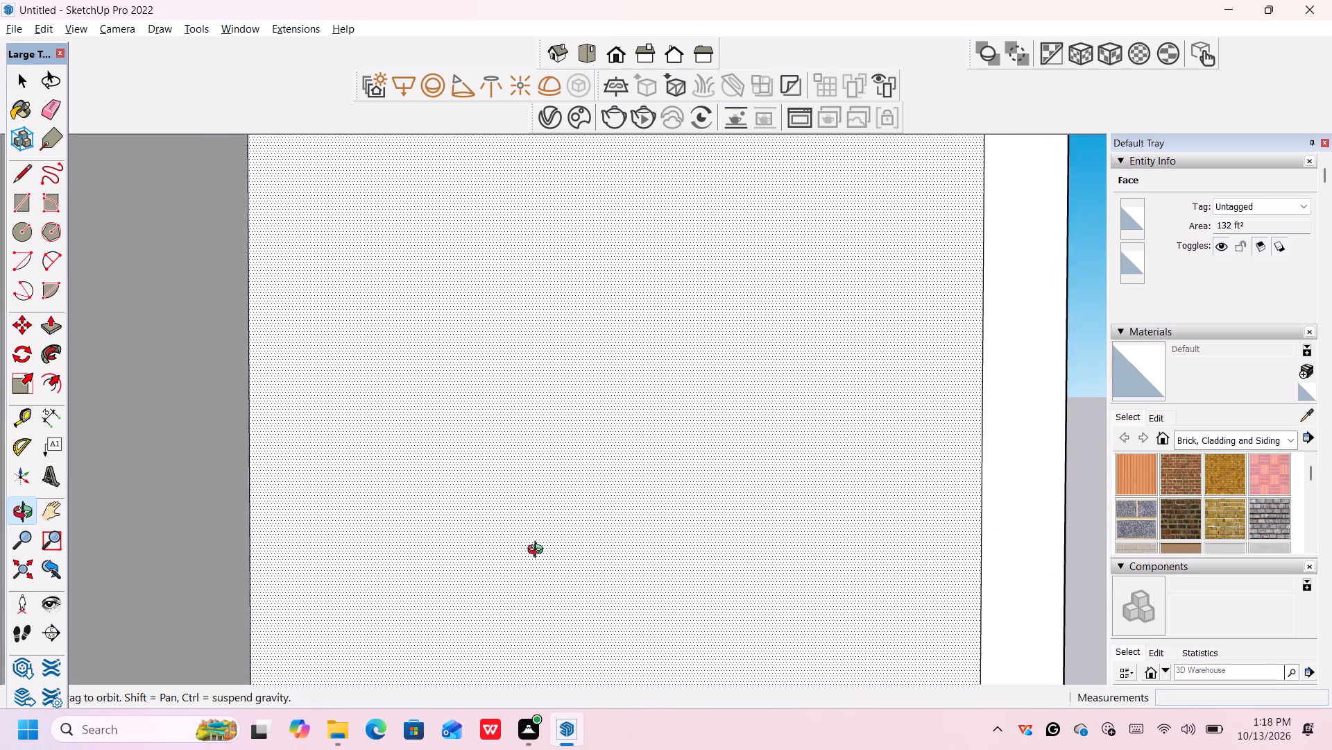
{"action": "middle_click_drag", "start_coordinate": [538, 551], "coordinate": [588, 568]}
{"action": "scroll", "coordinate": [587, 570], "scroll_direction": "down", "scroll_amount": 6}
{"action": "middle_click_drag", "start_coordinate": [601, 549], "coordinate": [608, 549]}
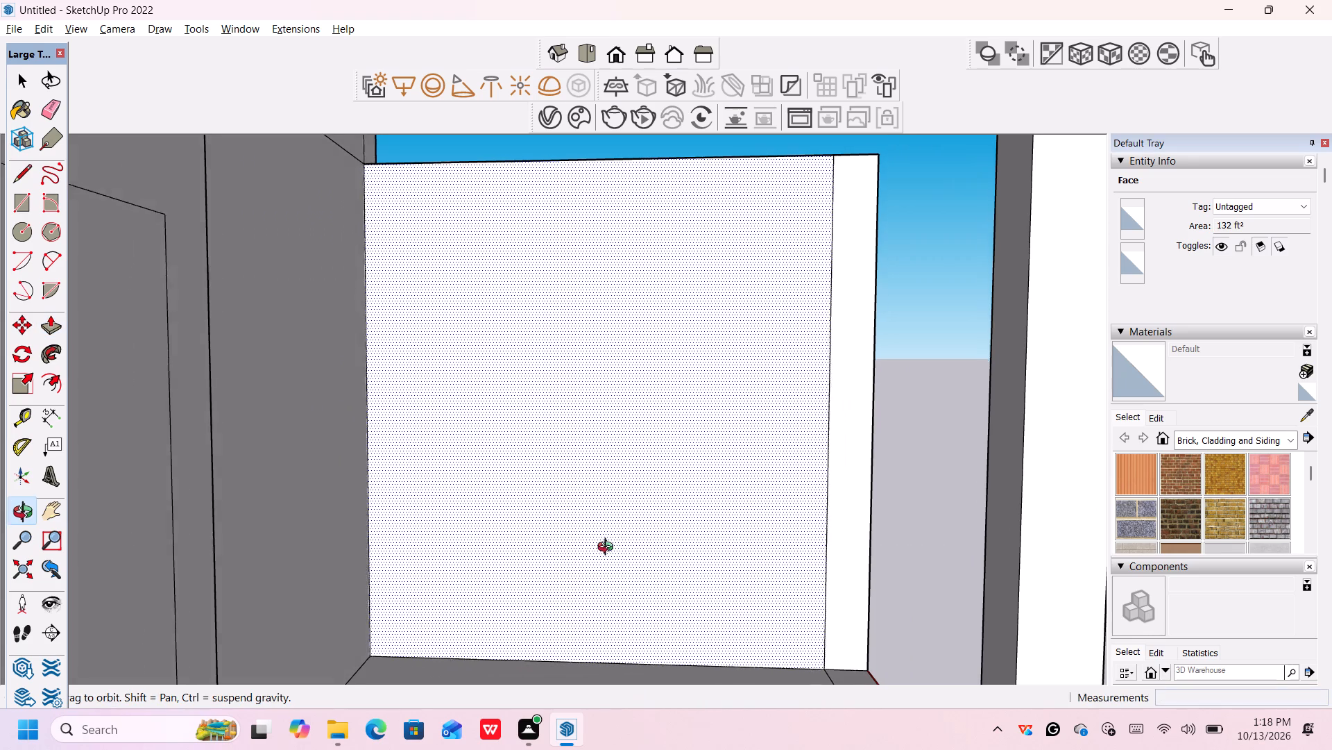
{"action": "middle_click_drag", "start_coordinate": [608, 549], "coordinate": [629, 551]}
{"action": "scroll", "coordinate": [629, 550], "scroll_direction": "up", "scroll_amount": 2}
{"action": "scroll", "coordinate": [629, 549], "scroll_direction": "down", "scroll_amount": 2}
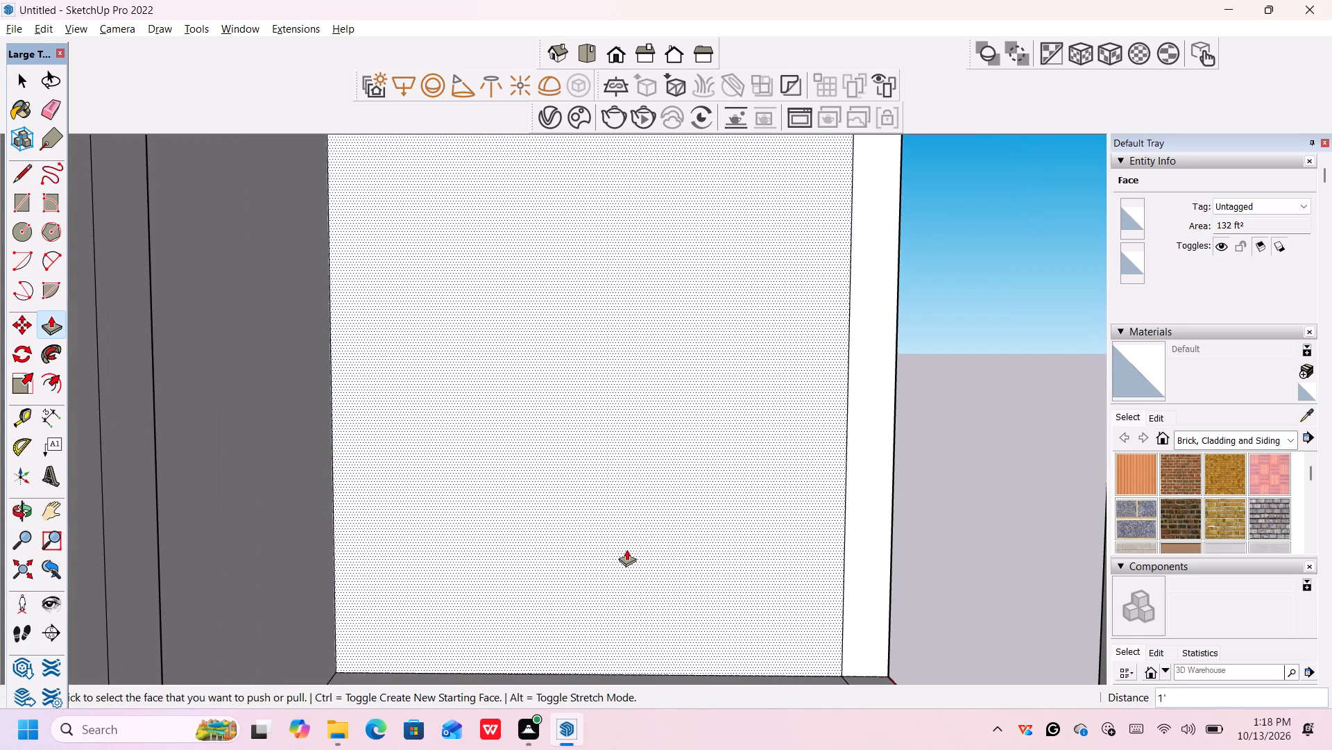
{"action": "key", "text": "space"}
Draw a 3' line along the base of the end bay's outer side wall, starting at its back corner.
{"action": "scroll", "coordinate": [487, 574], "scroll_direction": "up", "scroll_amount": 1}
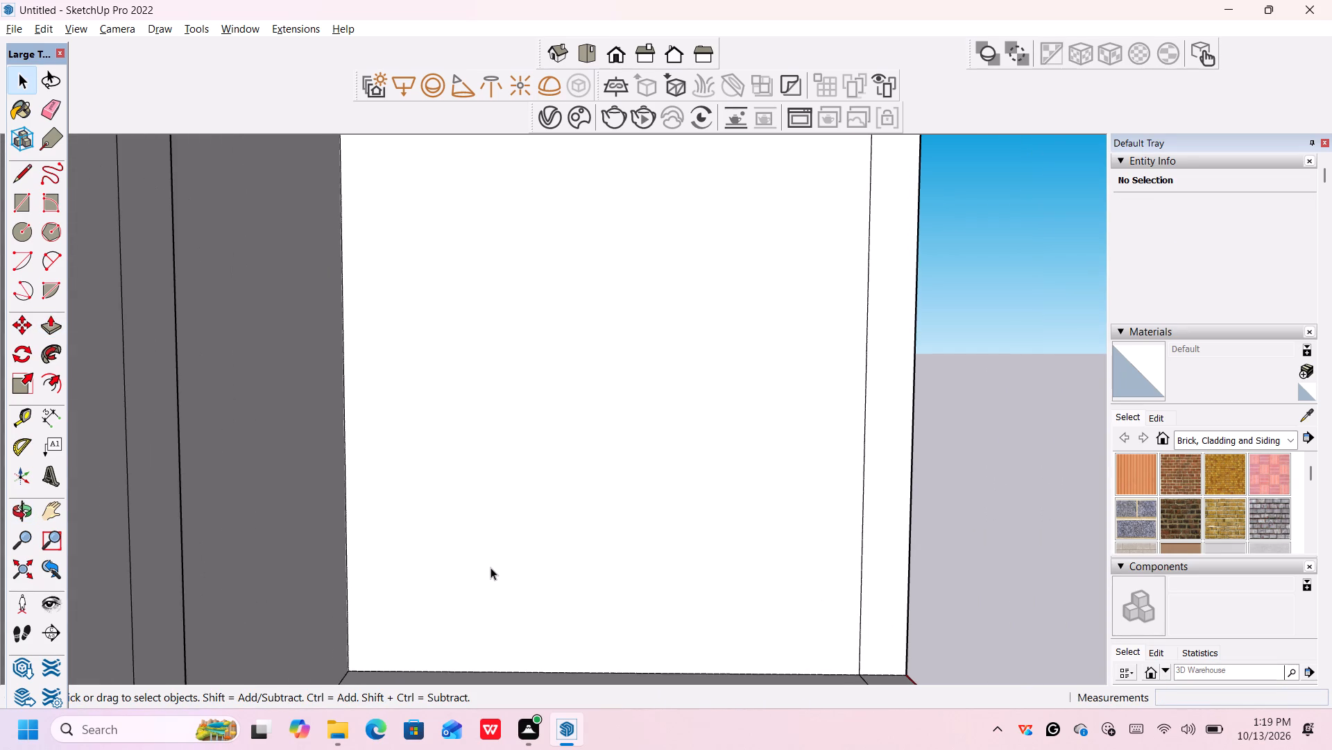
{"action": "scroll", "coordinate": [513, 537], "scroll_direction": "down", "scroll_amount": 1}
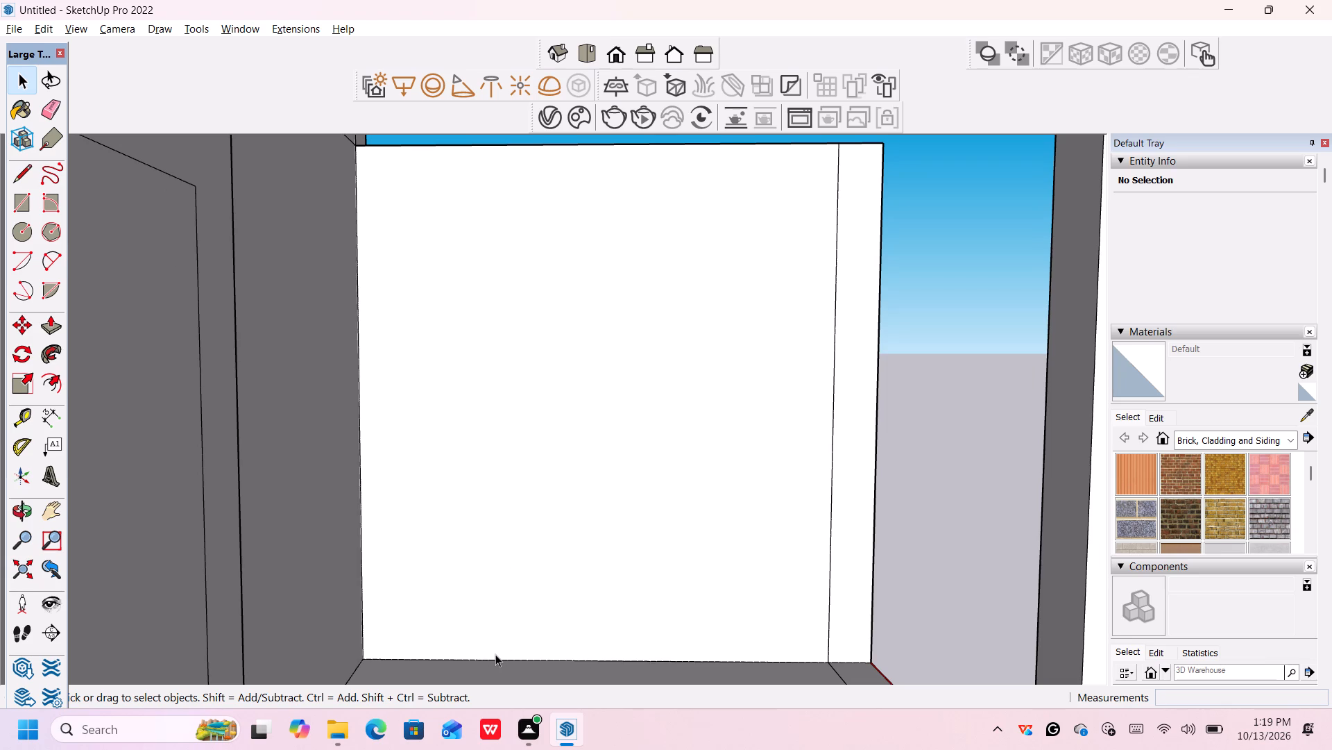
{"action": "key", "text": "l"}
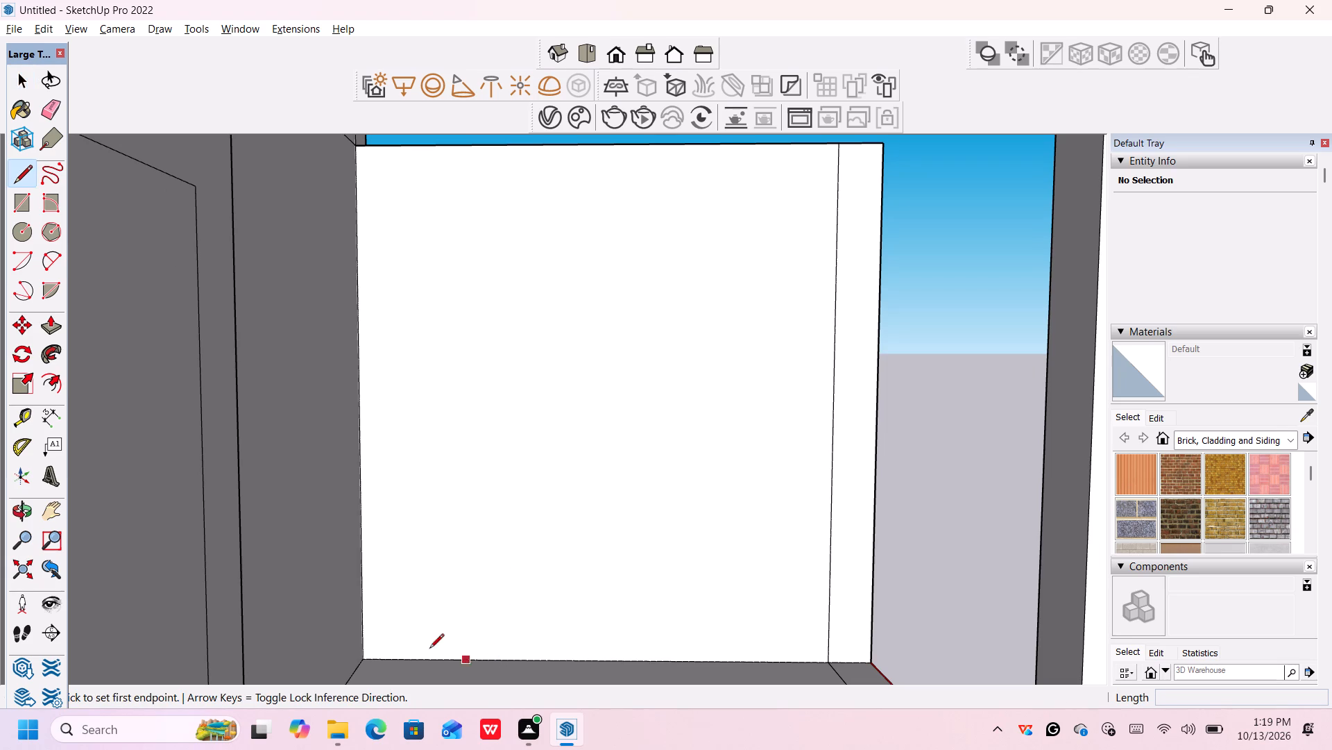
{"action": "left_click", "coordinate": [366, 659]}
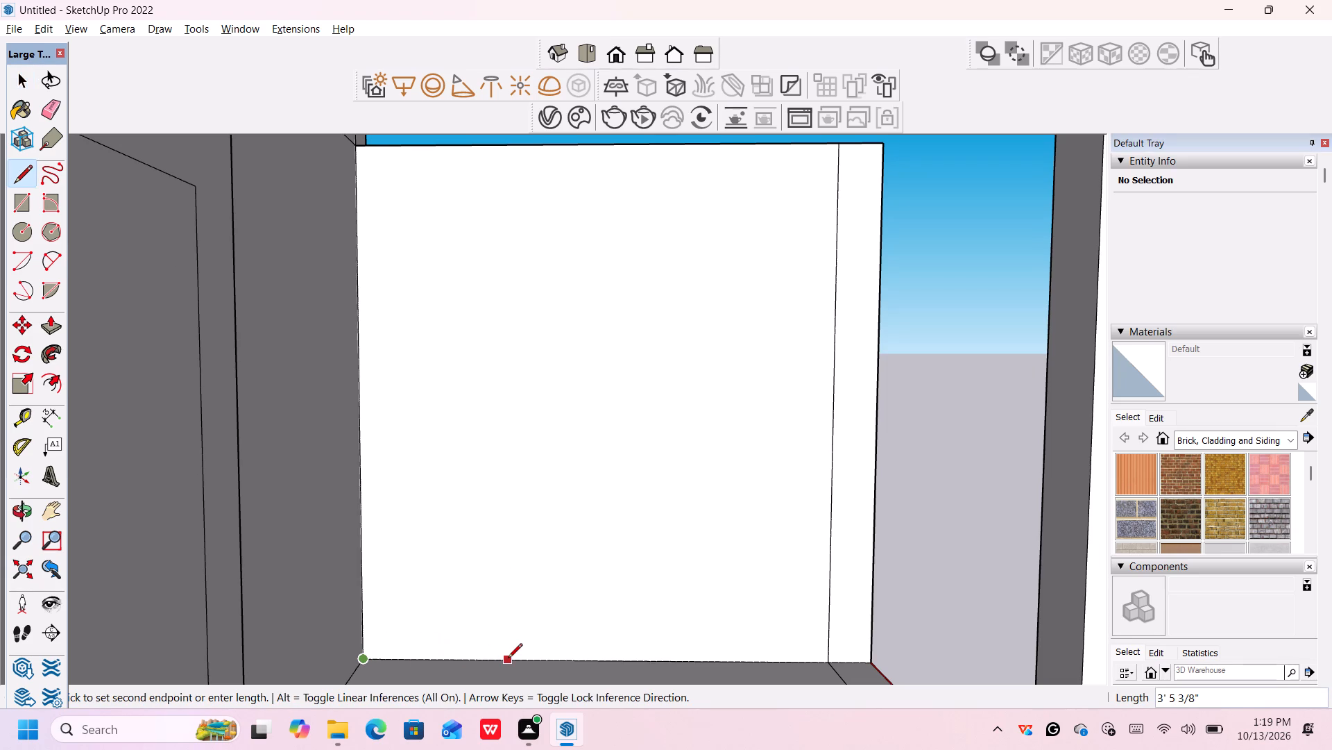
{"action": "type", "text": "3'"}
{"action": "key", "text": "Return"}
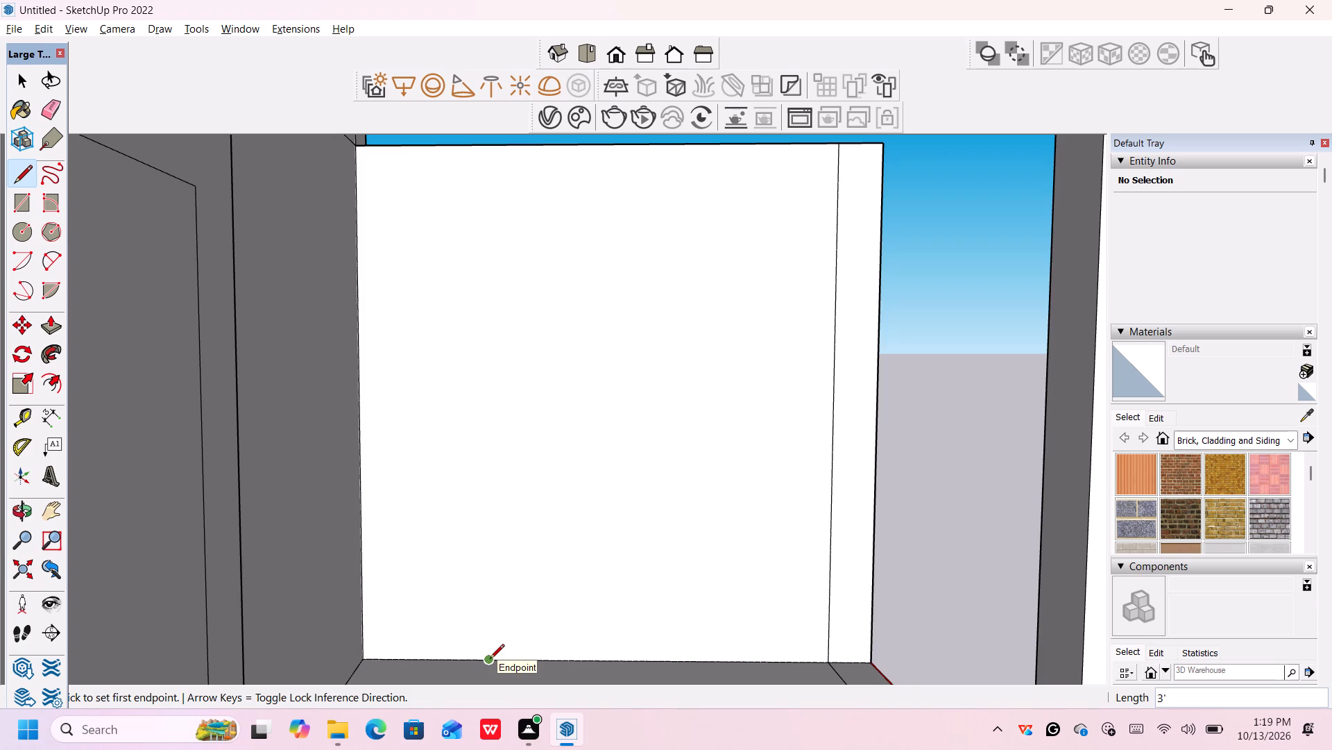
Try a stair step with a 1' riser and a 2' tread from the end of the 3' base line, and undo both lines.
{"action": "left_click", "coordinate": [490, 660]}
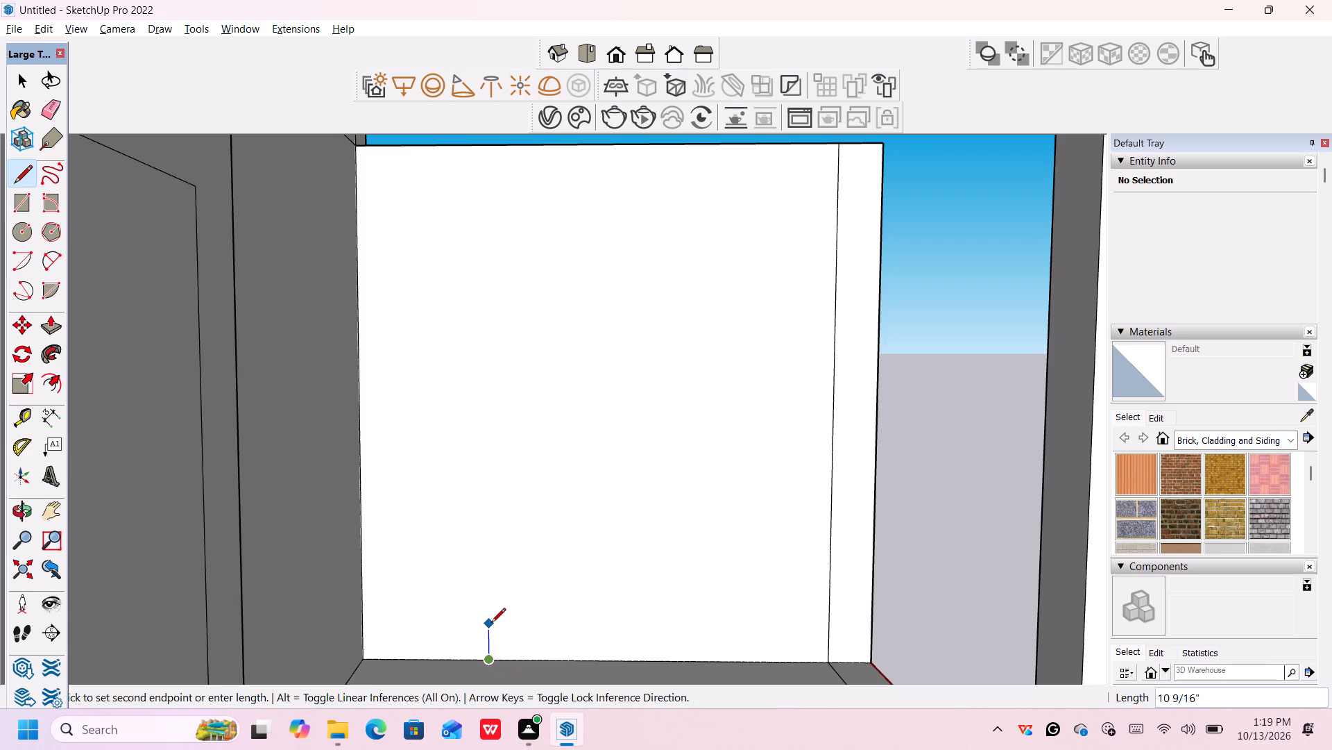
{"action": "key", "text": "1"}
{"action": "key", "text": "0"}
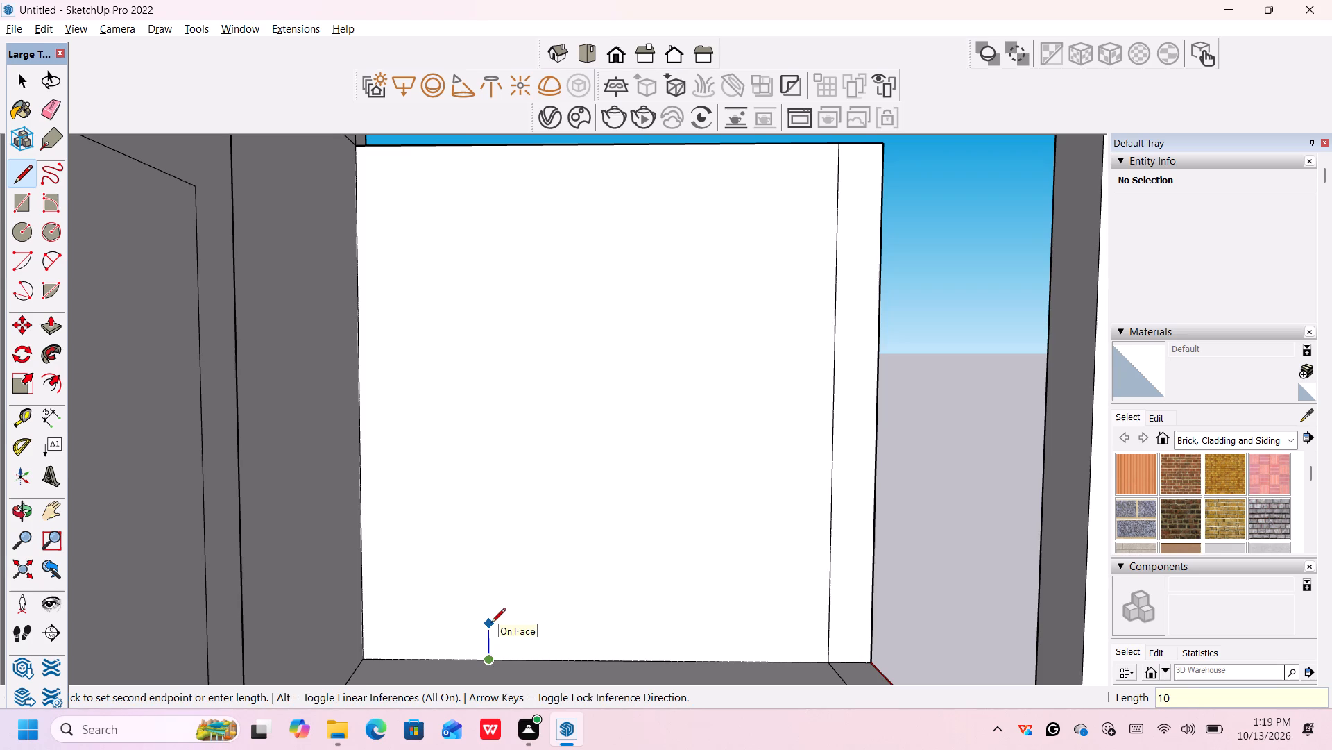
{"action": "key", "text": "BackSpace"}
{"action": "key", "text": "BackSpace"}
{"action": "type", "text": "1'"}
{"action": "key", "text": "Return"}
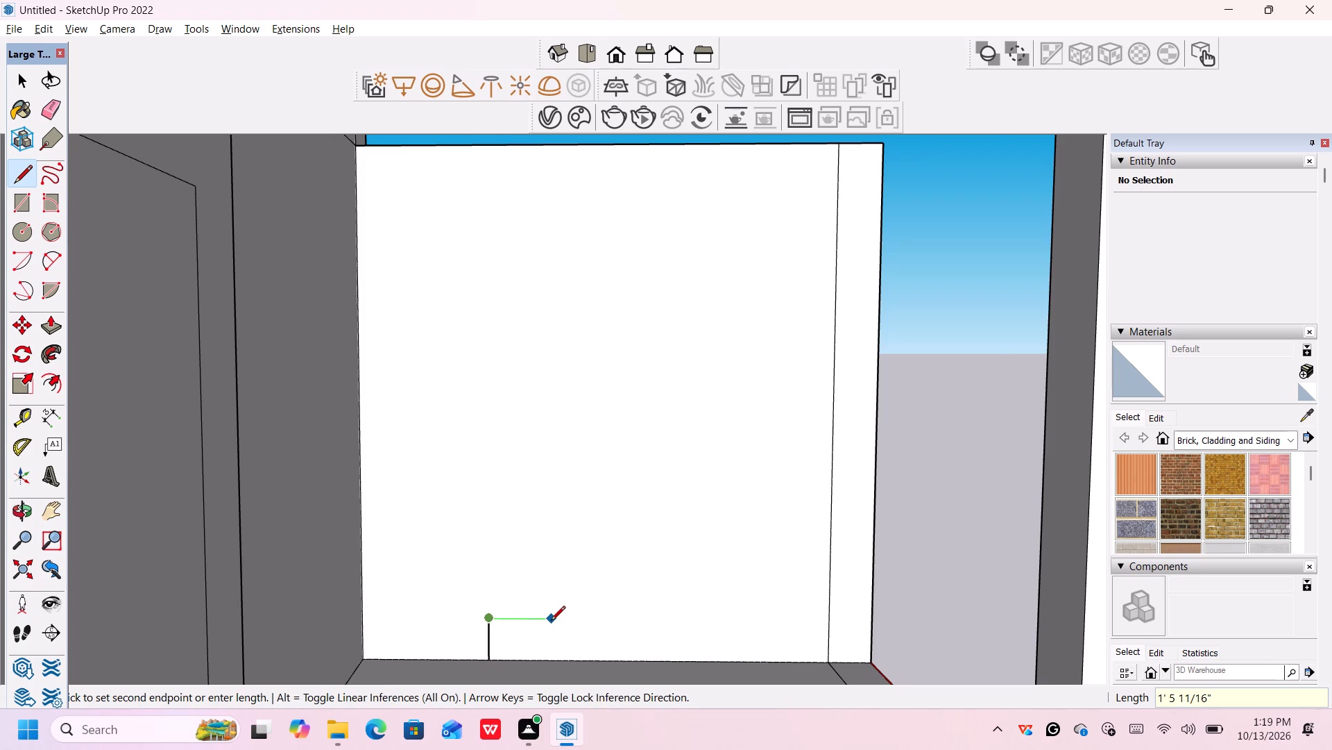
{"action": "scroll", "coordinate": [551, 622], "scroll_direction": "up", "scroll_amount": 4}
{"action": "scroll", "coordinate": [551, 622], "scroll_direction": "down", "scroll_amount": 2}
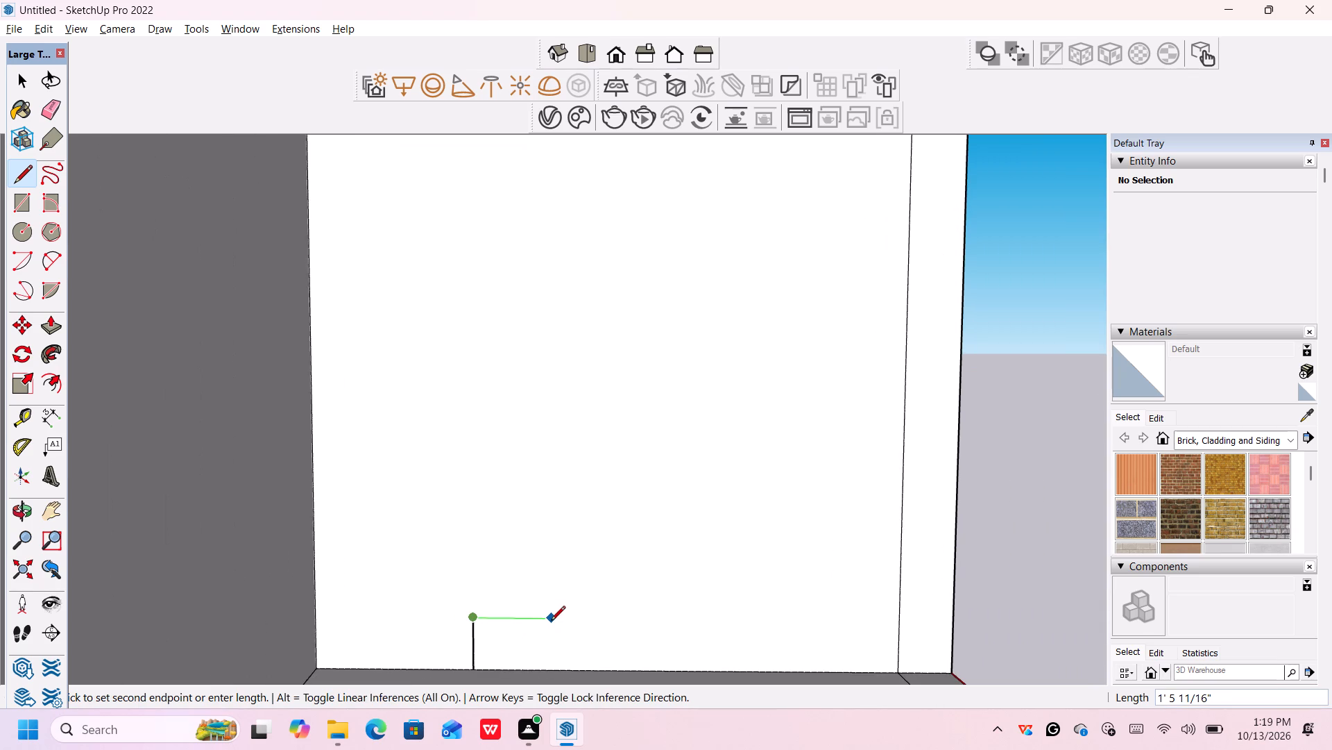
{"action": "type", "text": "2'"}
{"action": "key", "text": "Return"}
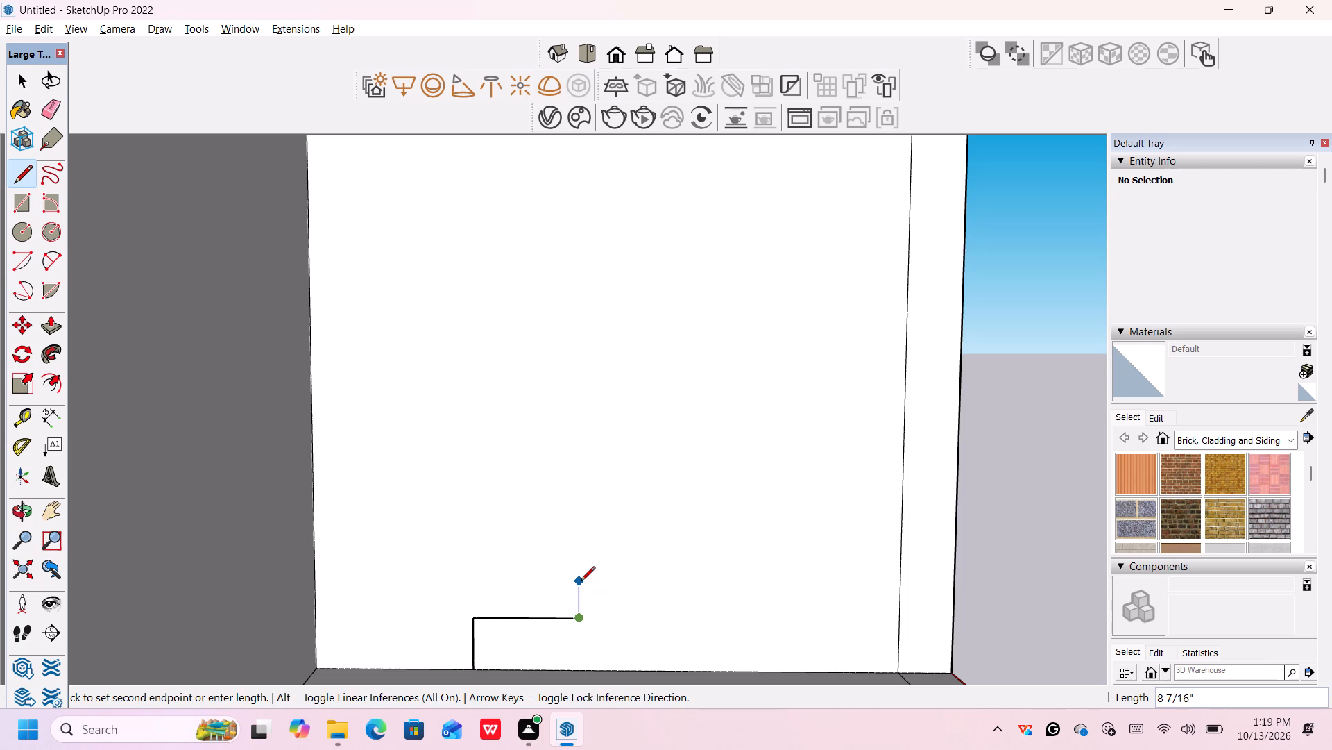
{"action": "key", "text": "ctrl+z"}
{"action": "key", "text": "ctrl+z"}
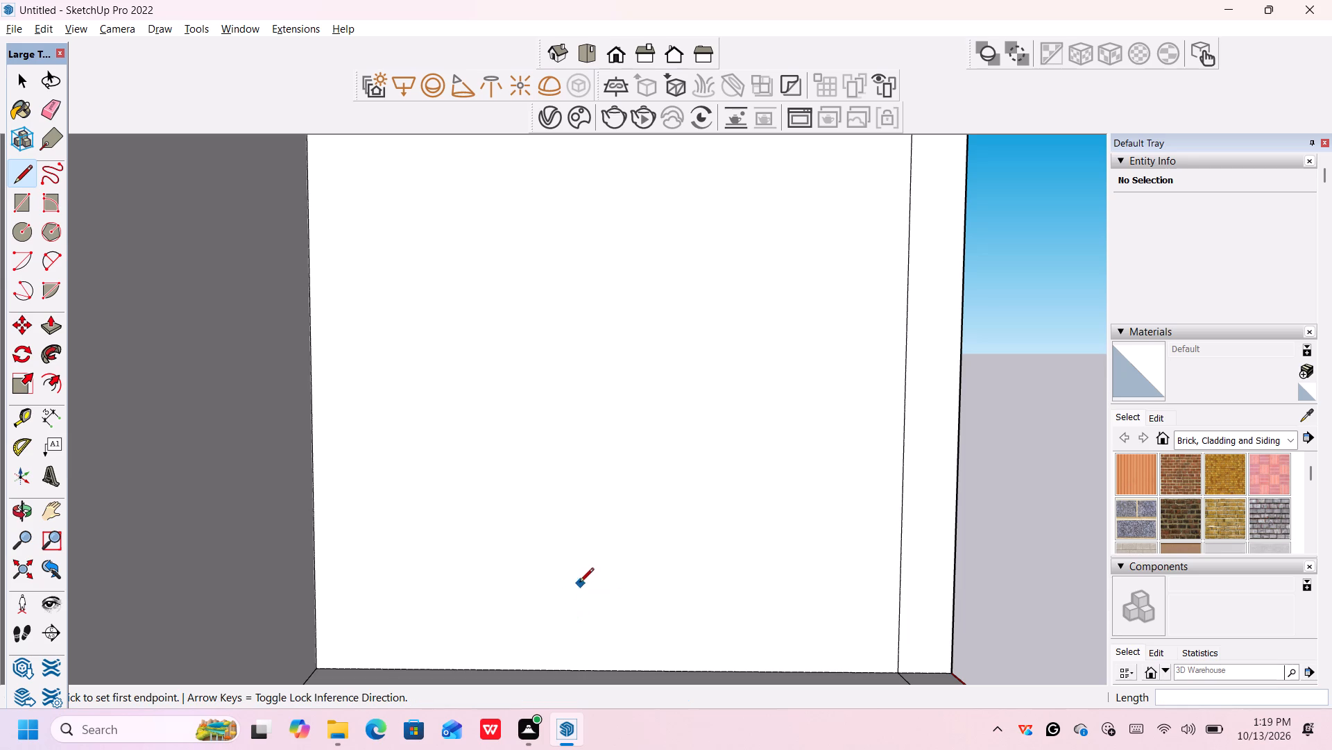
Draw the first stair step on the side wall: a 10" riser up from the 3' base line's end and a 1.5' tread towards the front.
{"action": "left_click", "coordinate": [474, 669]}
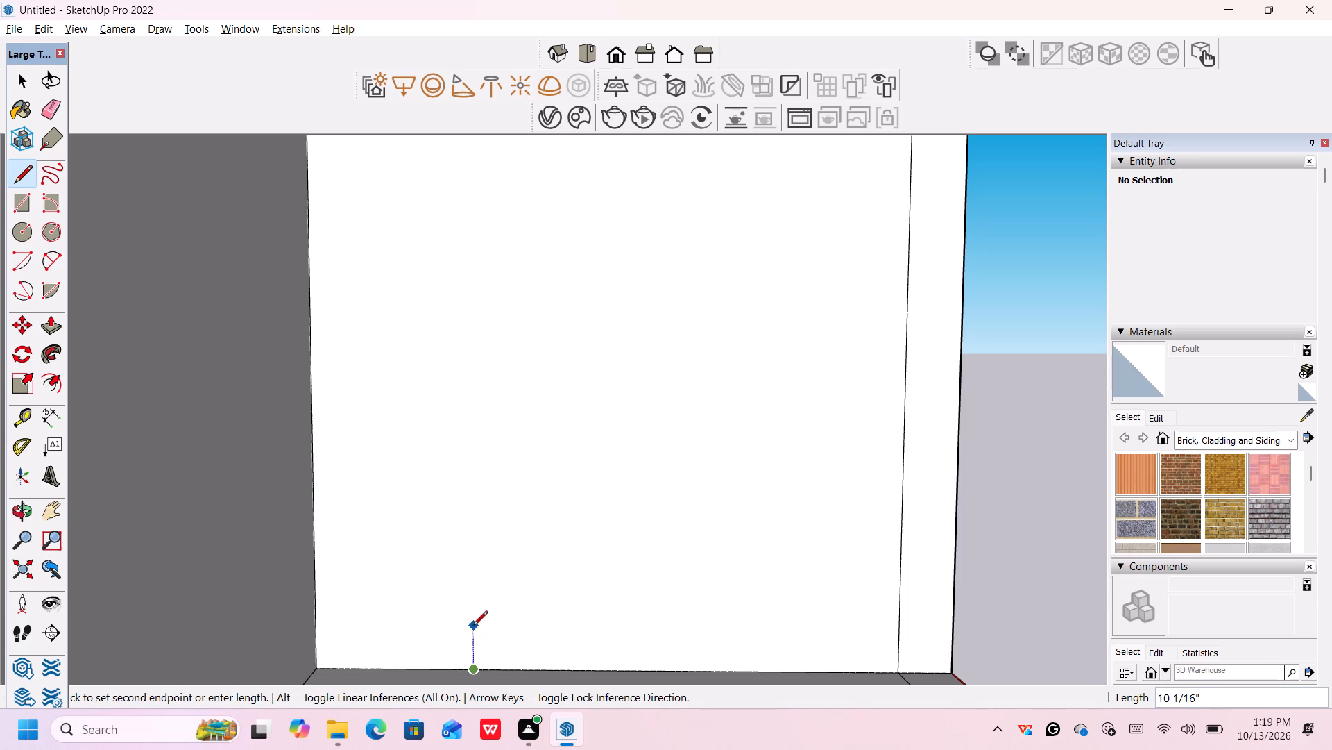
{"action": "type", "text": "10"}
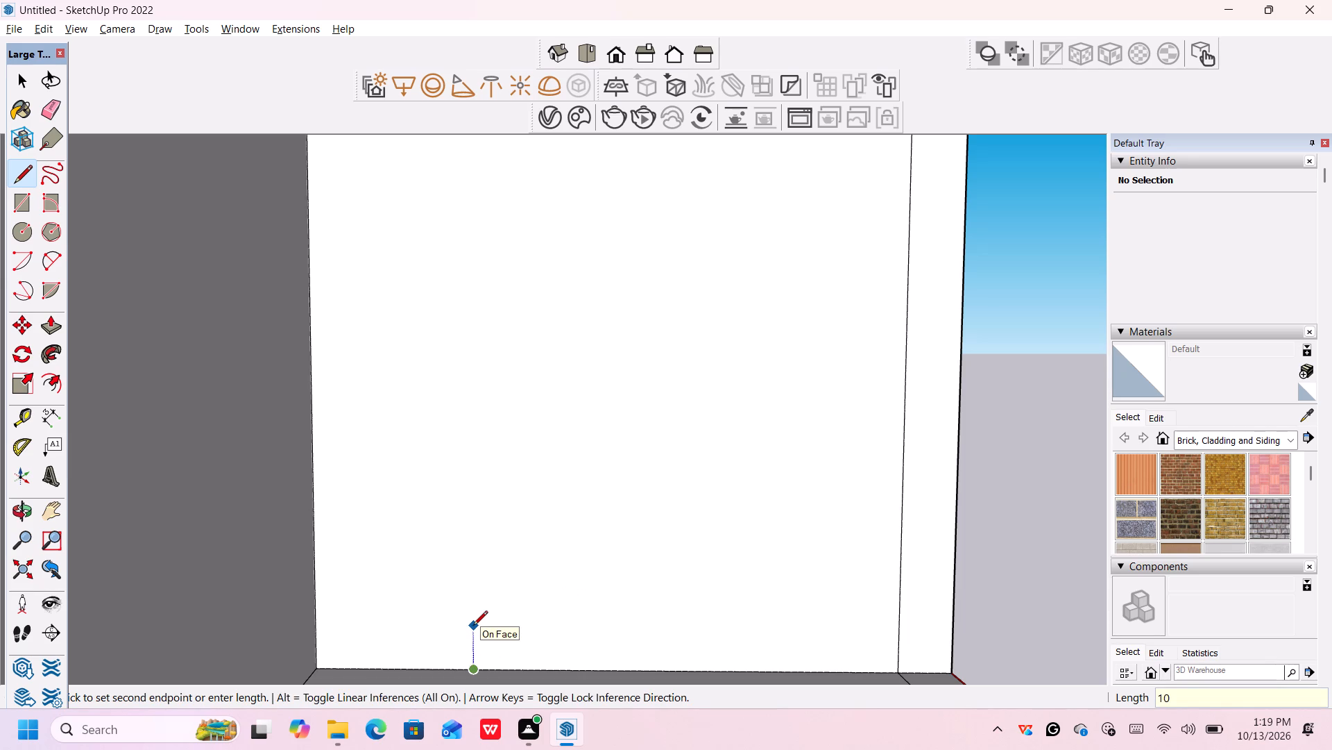
{"action": "key", "text": "shift+quotedbl"}
{"action": "key", "text": "Return"}
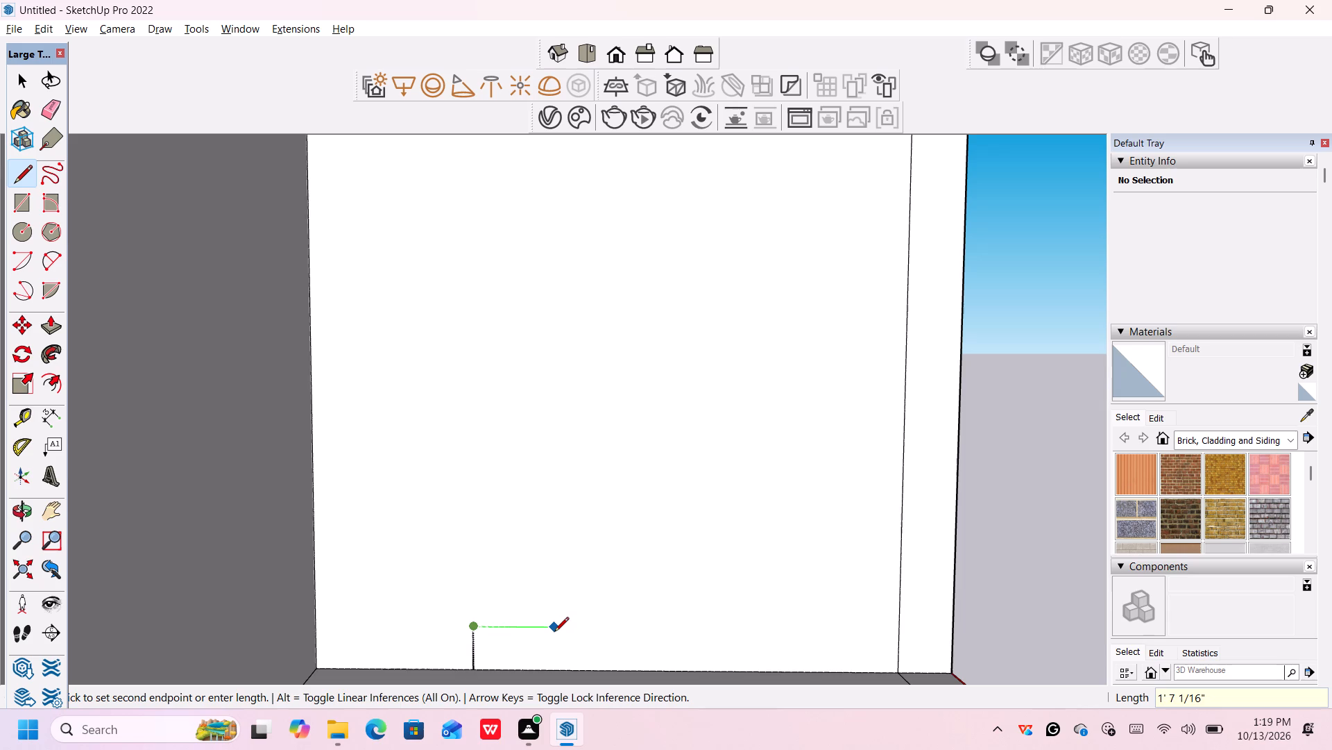
{"action": "type", "text": "1.5'"}
{"action": "key", "text": "Return"}
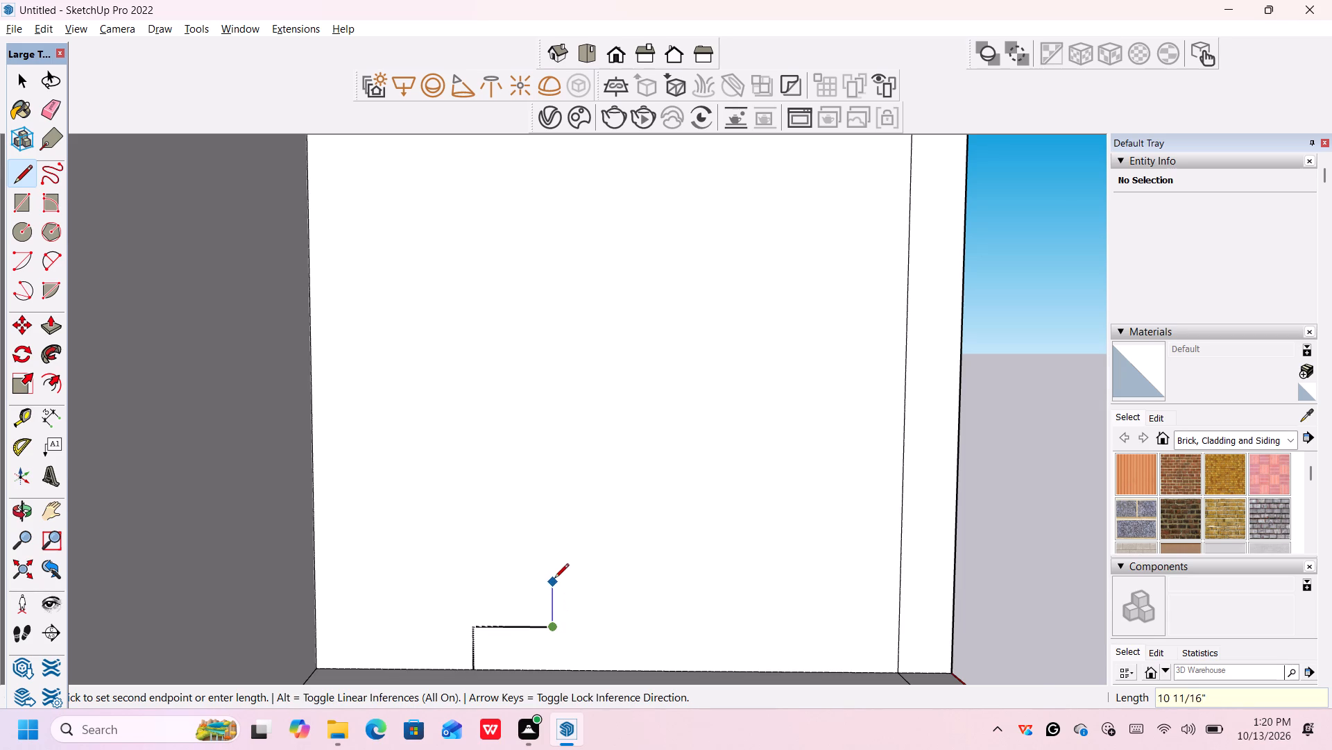
Continue the stair profile with a second 10" riser and 1.5' tread.
{"action": "scroll", "coordinate": [554, 579], "scroll_direction": "up", "scroll_amount": 2}
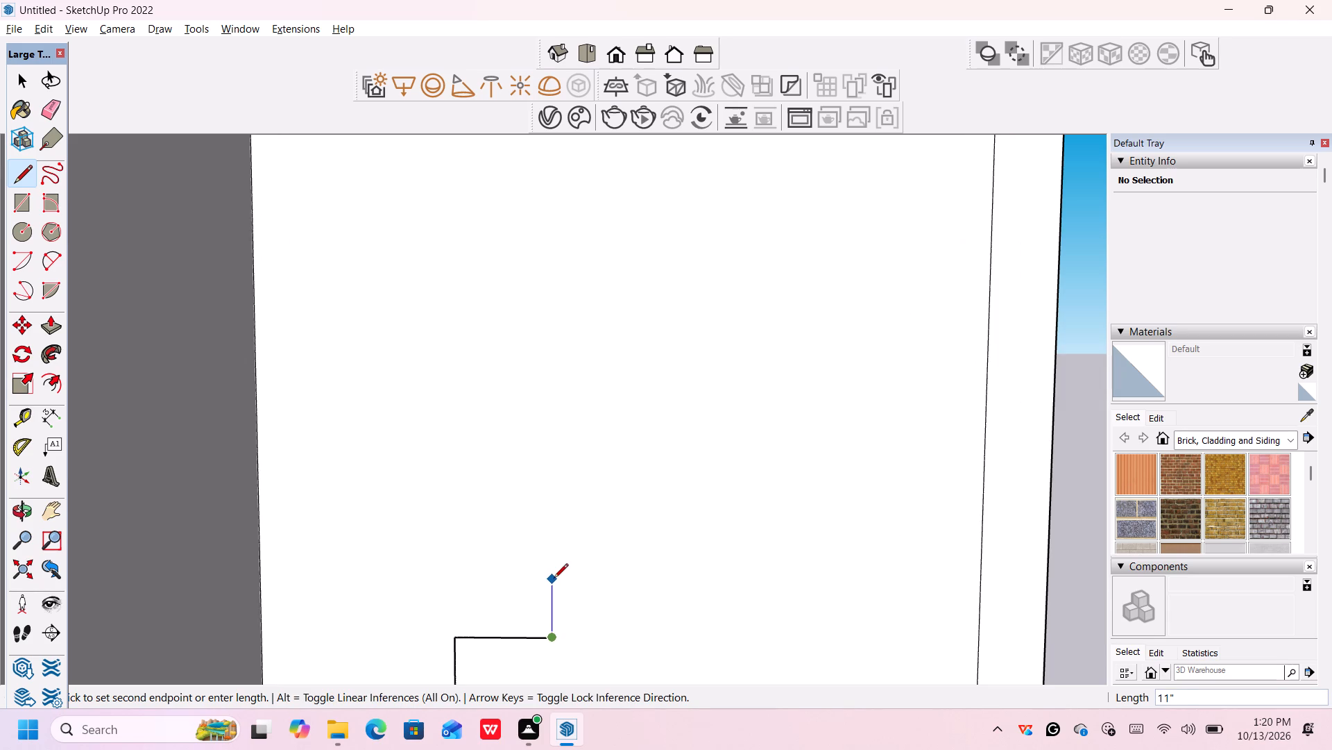
{"action": "scroll", "coordinate": [554, 580], "scroll_direction": "down", "scroll_amount": 2}
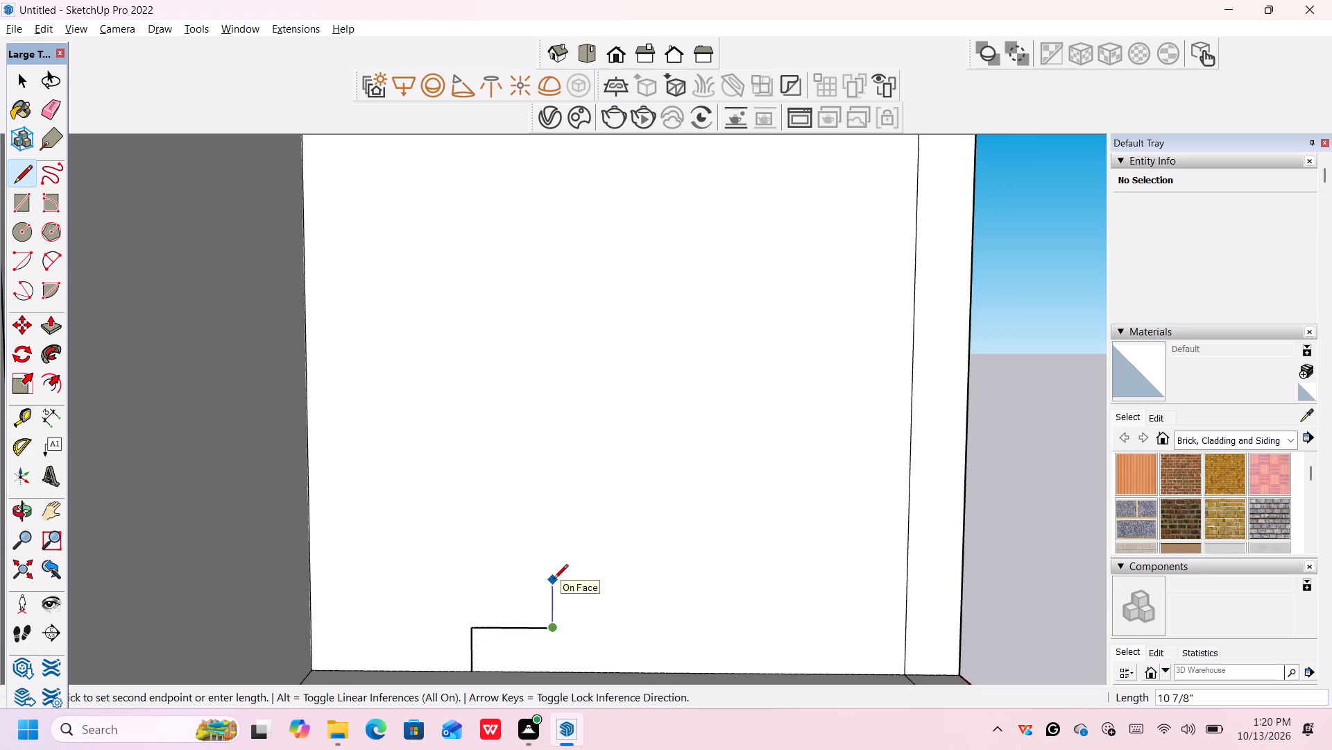
{"action": "type", "text": "10\""}
{"action": "key", "text": "Return"}
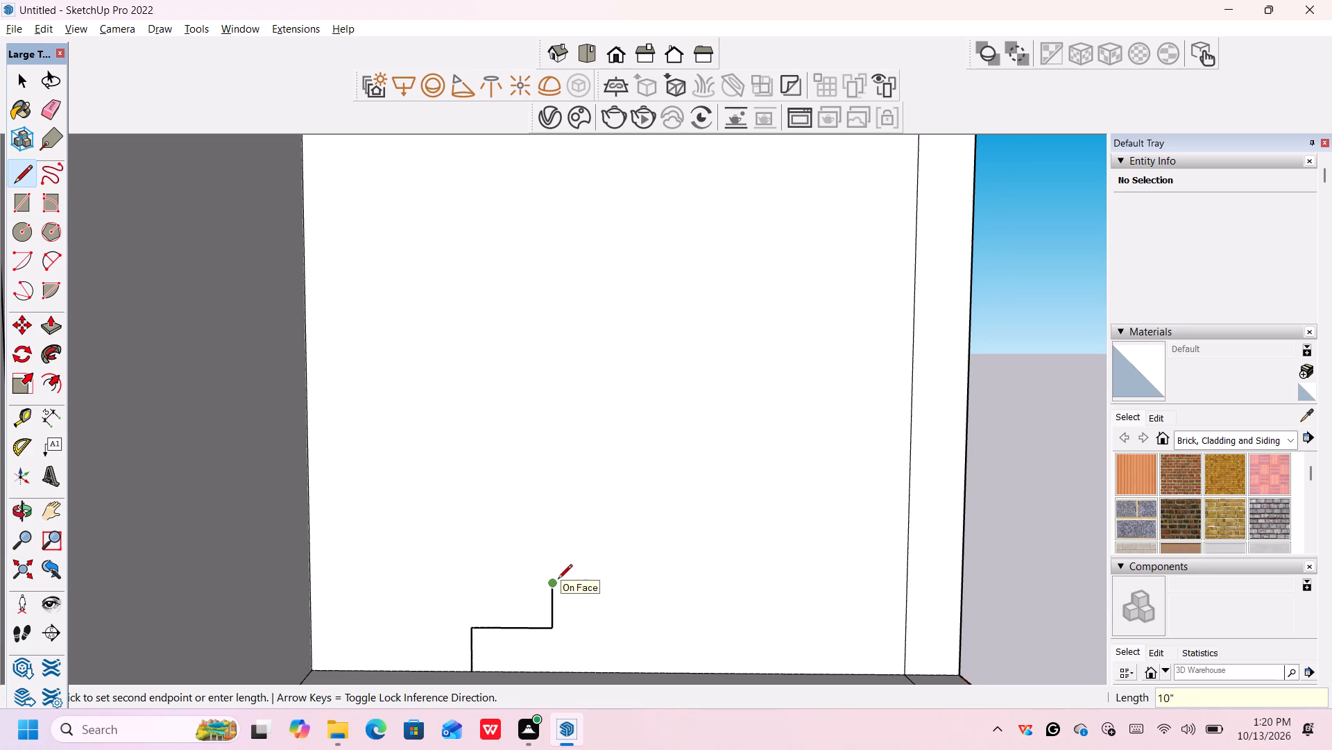
{"action": "key", "text": "1"}
{"action": "key", "text": "period"}
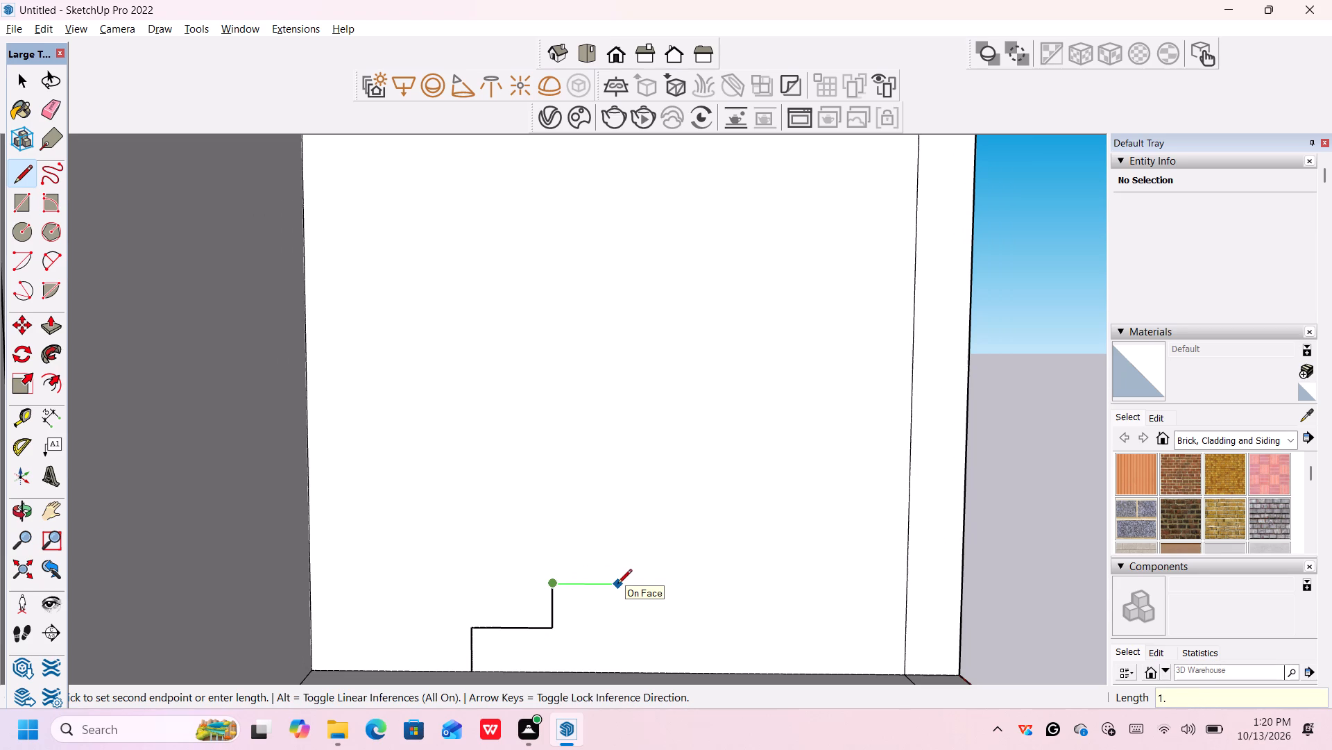
{"action": "key", "text": "5"}
{"action": "key", "text": "apostrophe"}
{"action": "key", "text": "Return"}
Add the third stair step to the profile with a 10" riser and a 1.5' tread.
{"action": "type", "text": "10\""}
{"action": "key", "text": "Return"}
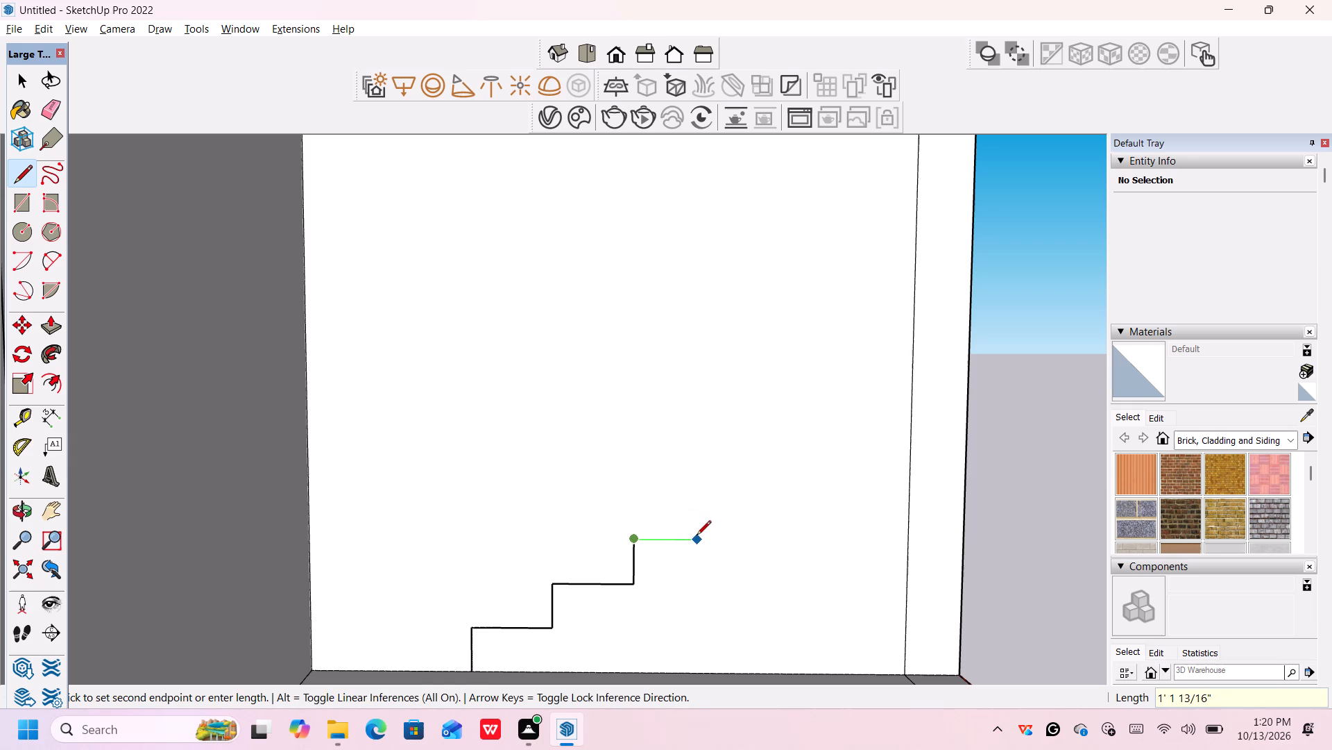
{"action": "scroll", "coordinate": [697, 536], "scroll_direction": "down", "scroll_amount": 1}
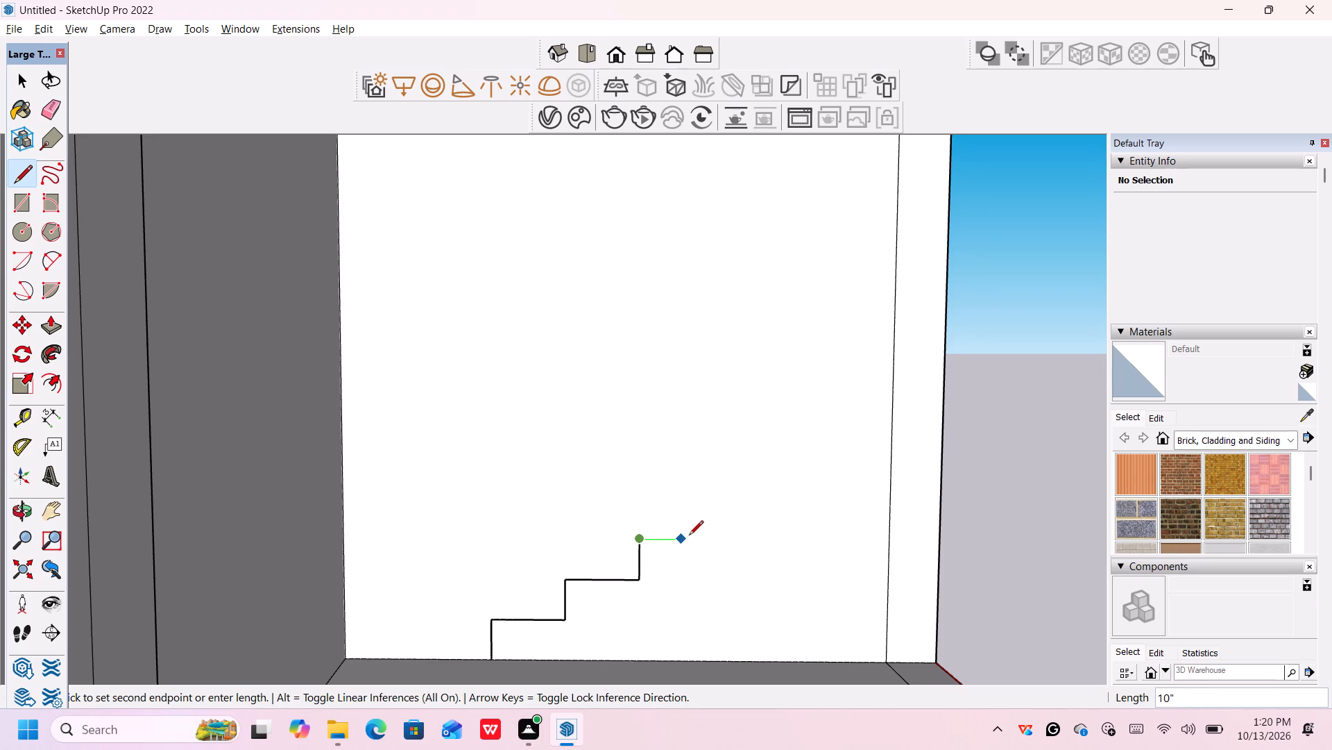
{"action": "scroll", "coordinate": [689, 536], "scroll_direction": "up", "scroll_amount": 1}
{"action": "scroll", "coordinate": [689, 536], "scroll_direction": "down", "scroll_amount": 1}
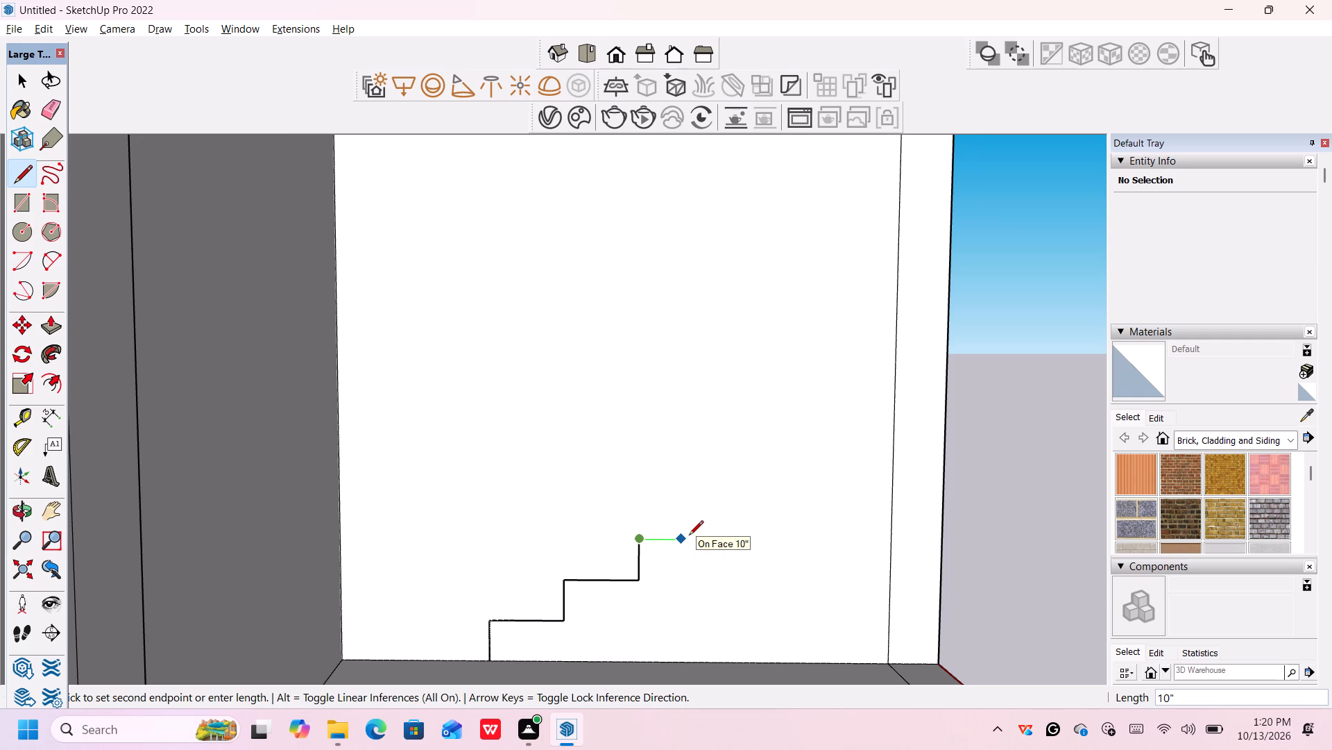
{"action": "scroll", "coordinate": [688, 537], "scroll_direction": "up", "scroll_amount": 1}
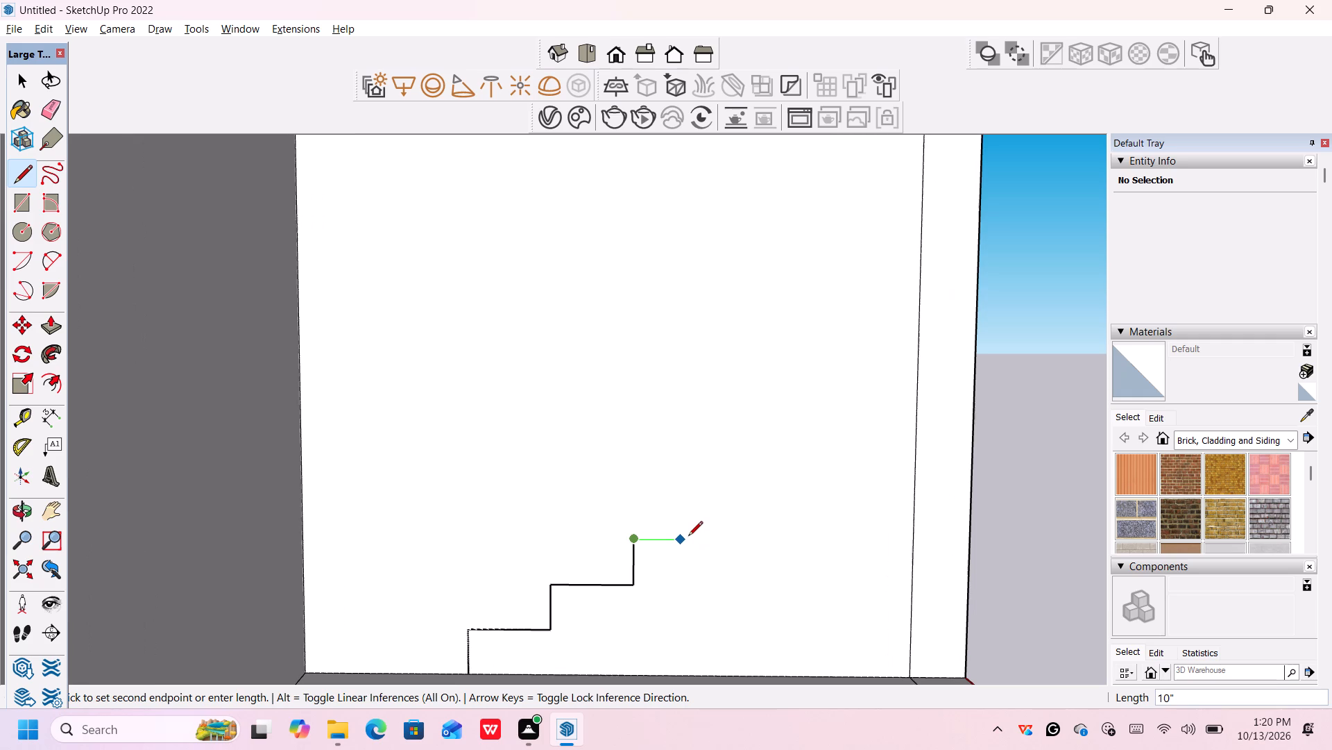
{"action": "type", "text": "1."}
{"action": "type", "text": "5'"}
{"action": "key", "text": "Return"}
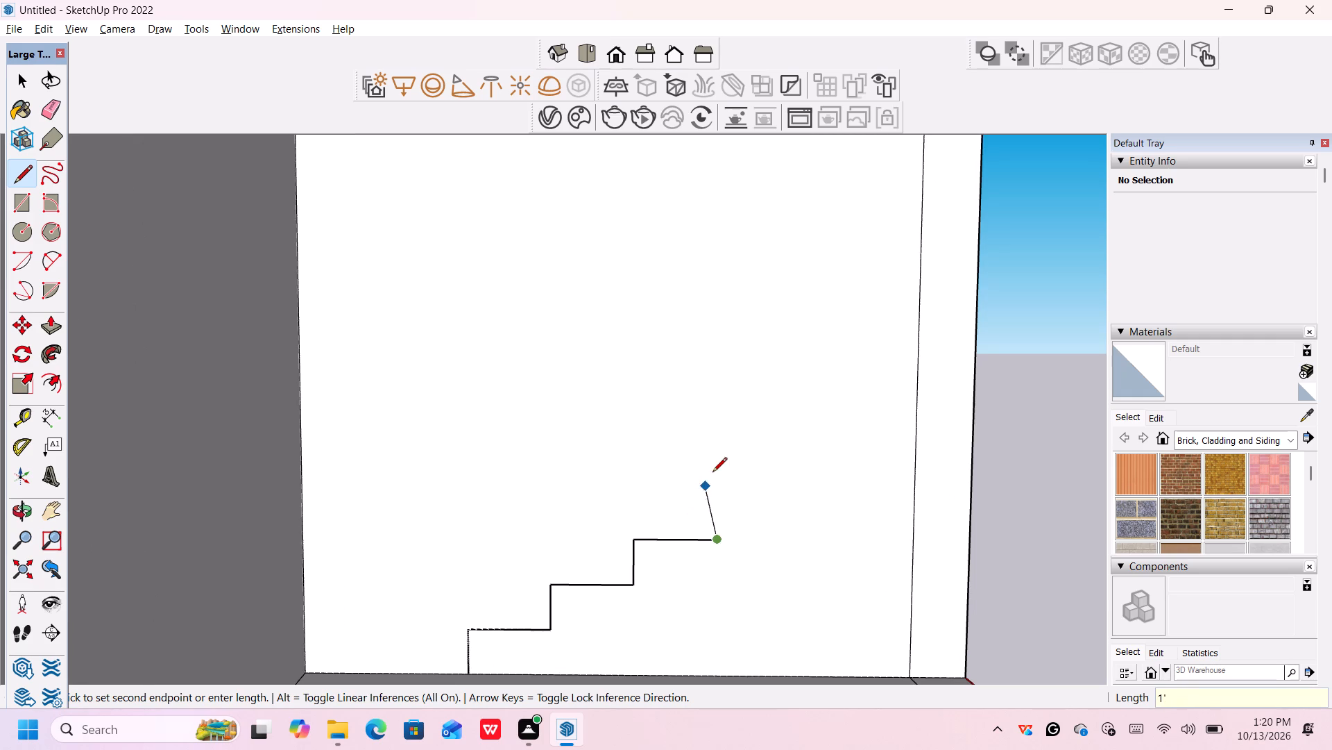
Draw the fourth 10" riser upward from the end of the third tread.
{"action": "type", "text": "10\""}
{"action": "key", "text": "Return"}
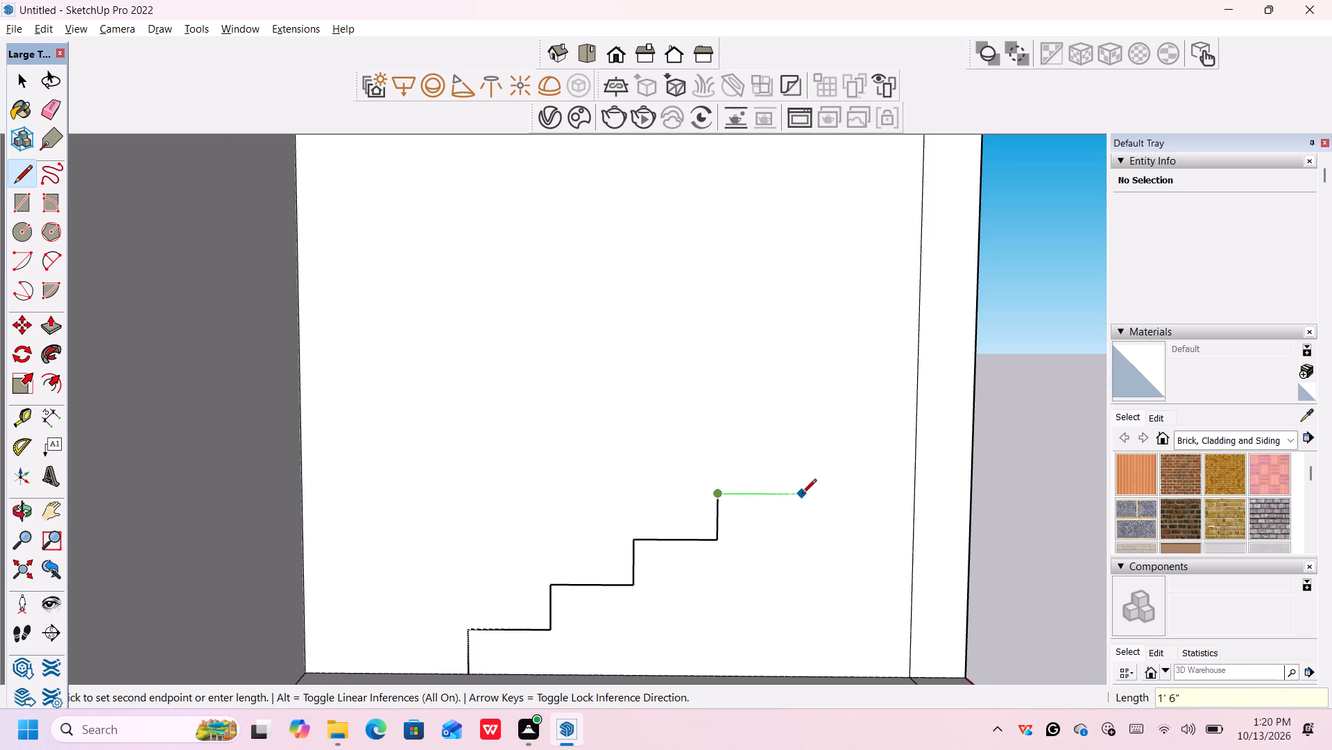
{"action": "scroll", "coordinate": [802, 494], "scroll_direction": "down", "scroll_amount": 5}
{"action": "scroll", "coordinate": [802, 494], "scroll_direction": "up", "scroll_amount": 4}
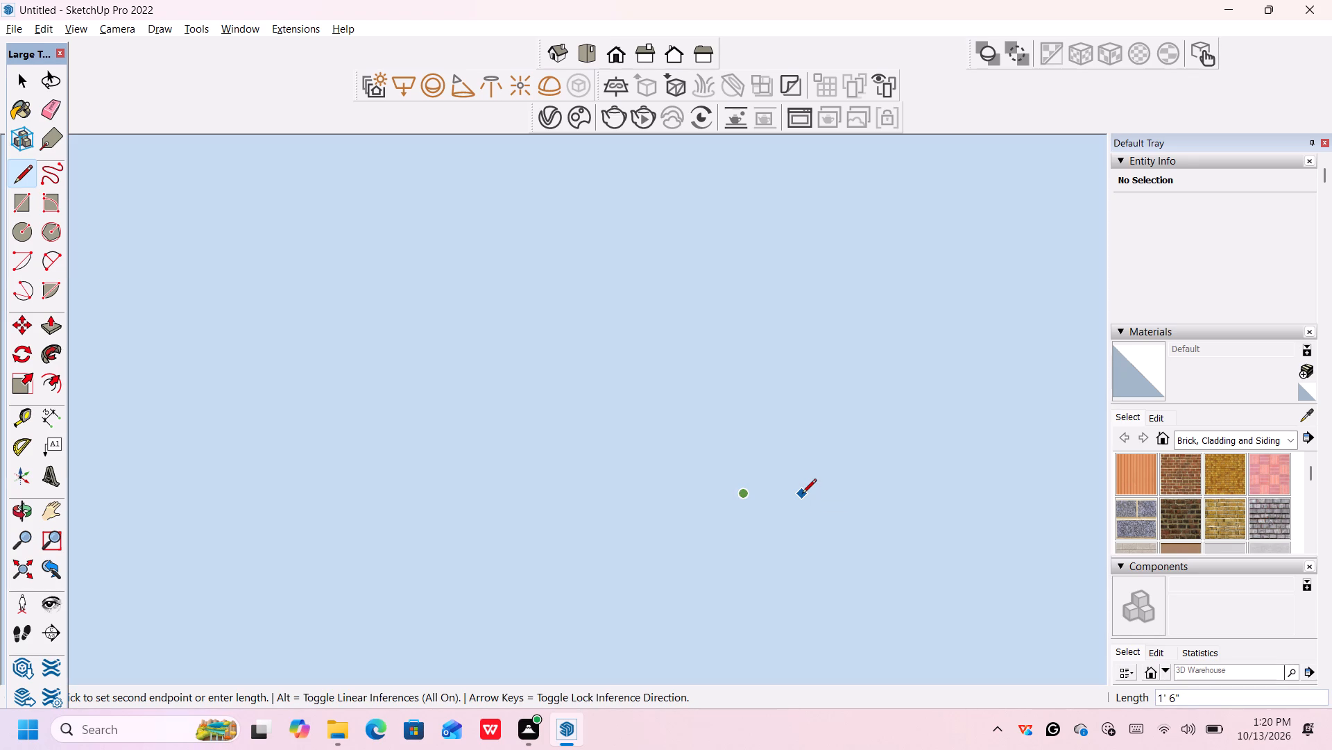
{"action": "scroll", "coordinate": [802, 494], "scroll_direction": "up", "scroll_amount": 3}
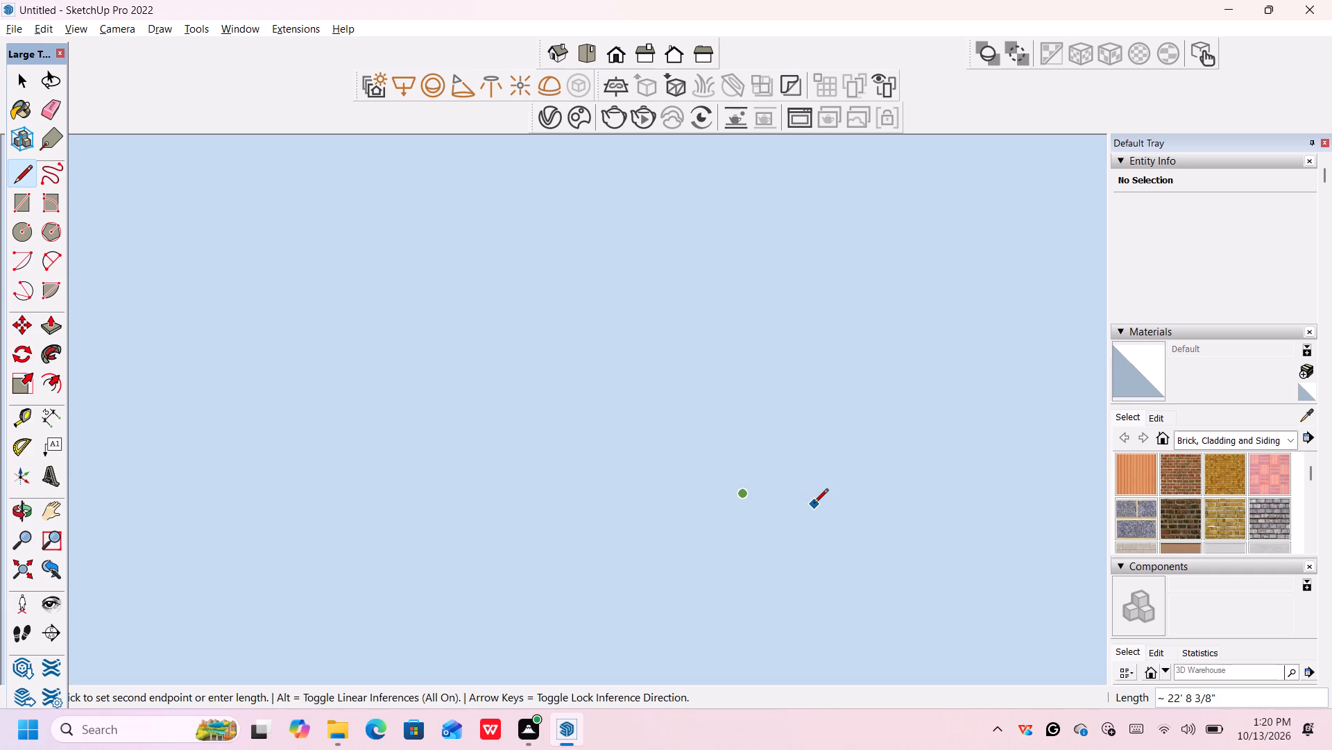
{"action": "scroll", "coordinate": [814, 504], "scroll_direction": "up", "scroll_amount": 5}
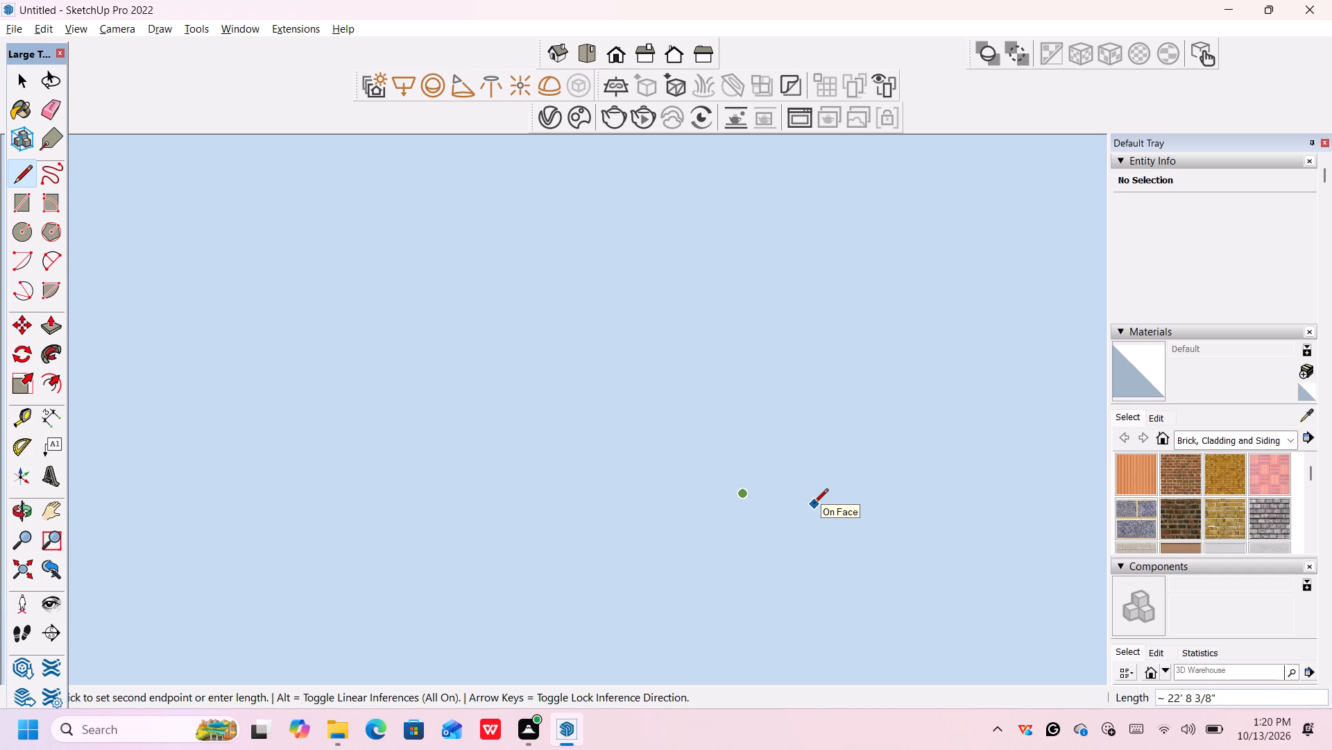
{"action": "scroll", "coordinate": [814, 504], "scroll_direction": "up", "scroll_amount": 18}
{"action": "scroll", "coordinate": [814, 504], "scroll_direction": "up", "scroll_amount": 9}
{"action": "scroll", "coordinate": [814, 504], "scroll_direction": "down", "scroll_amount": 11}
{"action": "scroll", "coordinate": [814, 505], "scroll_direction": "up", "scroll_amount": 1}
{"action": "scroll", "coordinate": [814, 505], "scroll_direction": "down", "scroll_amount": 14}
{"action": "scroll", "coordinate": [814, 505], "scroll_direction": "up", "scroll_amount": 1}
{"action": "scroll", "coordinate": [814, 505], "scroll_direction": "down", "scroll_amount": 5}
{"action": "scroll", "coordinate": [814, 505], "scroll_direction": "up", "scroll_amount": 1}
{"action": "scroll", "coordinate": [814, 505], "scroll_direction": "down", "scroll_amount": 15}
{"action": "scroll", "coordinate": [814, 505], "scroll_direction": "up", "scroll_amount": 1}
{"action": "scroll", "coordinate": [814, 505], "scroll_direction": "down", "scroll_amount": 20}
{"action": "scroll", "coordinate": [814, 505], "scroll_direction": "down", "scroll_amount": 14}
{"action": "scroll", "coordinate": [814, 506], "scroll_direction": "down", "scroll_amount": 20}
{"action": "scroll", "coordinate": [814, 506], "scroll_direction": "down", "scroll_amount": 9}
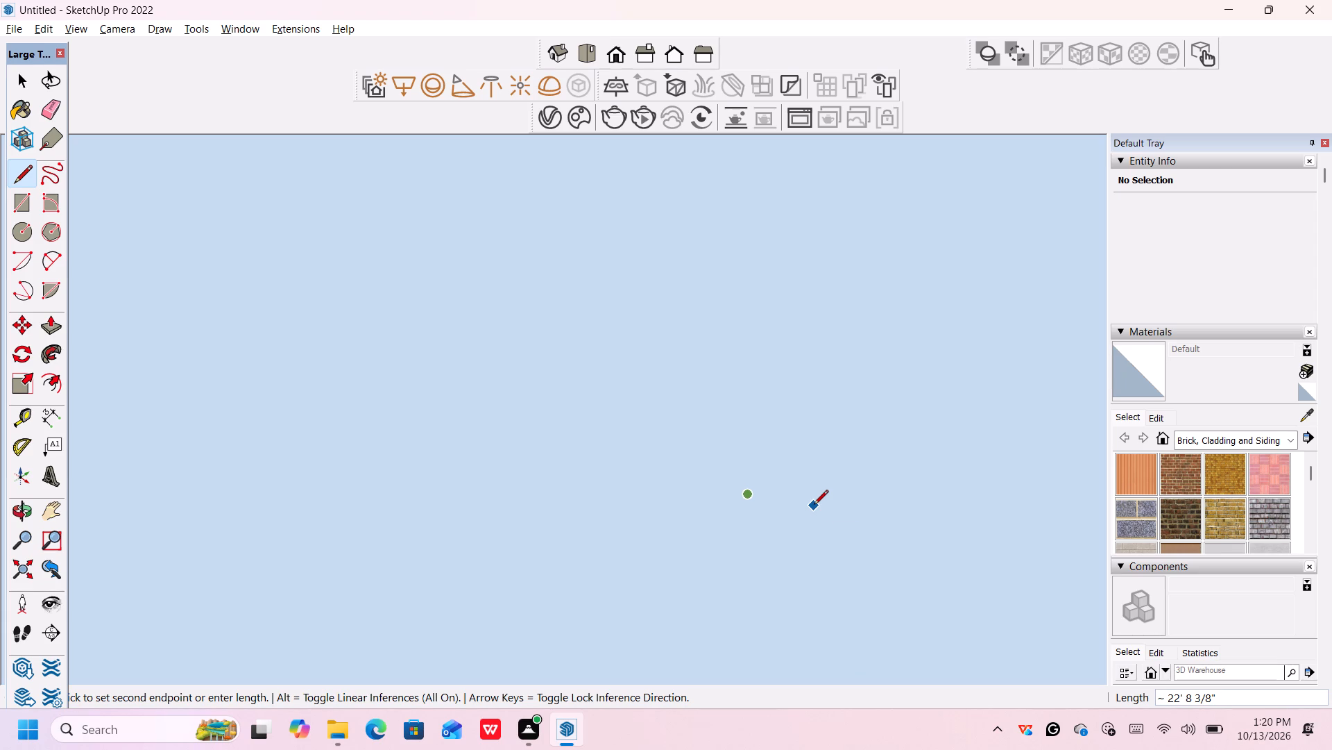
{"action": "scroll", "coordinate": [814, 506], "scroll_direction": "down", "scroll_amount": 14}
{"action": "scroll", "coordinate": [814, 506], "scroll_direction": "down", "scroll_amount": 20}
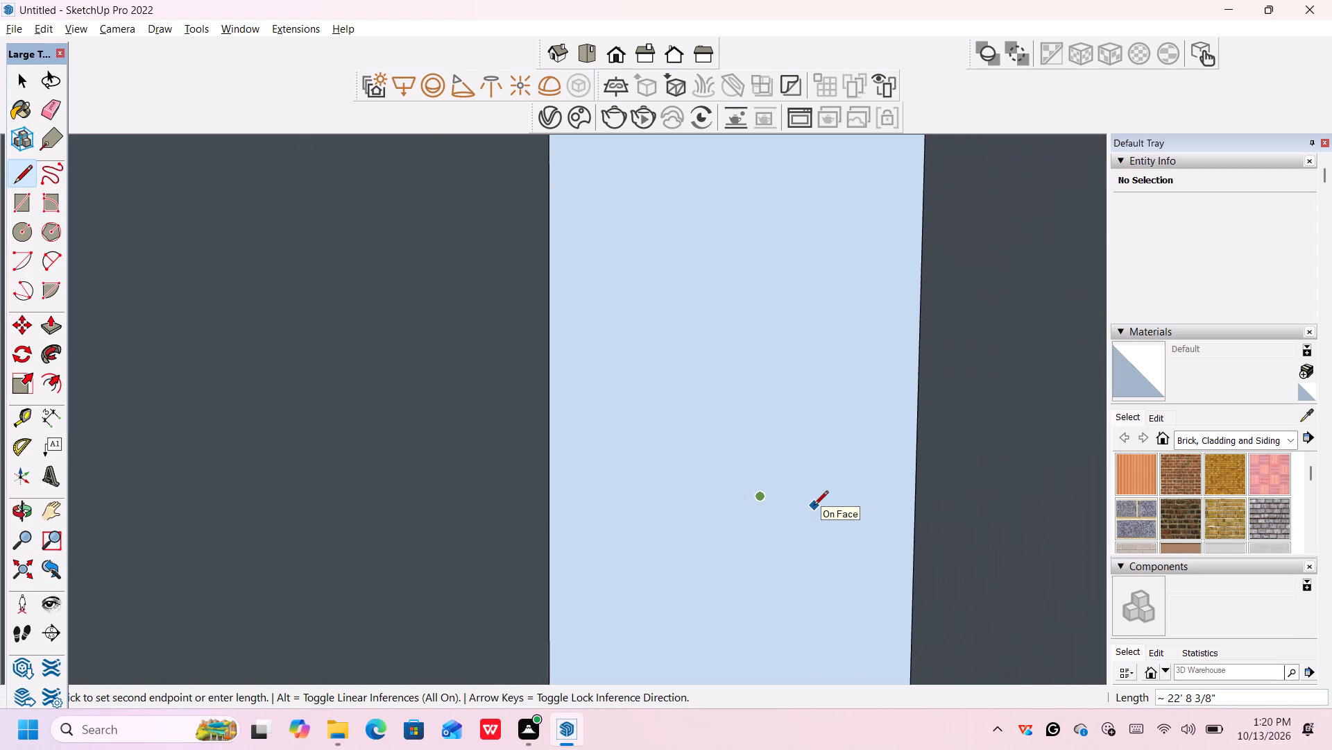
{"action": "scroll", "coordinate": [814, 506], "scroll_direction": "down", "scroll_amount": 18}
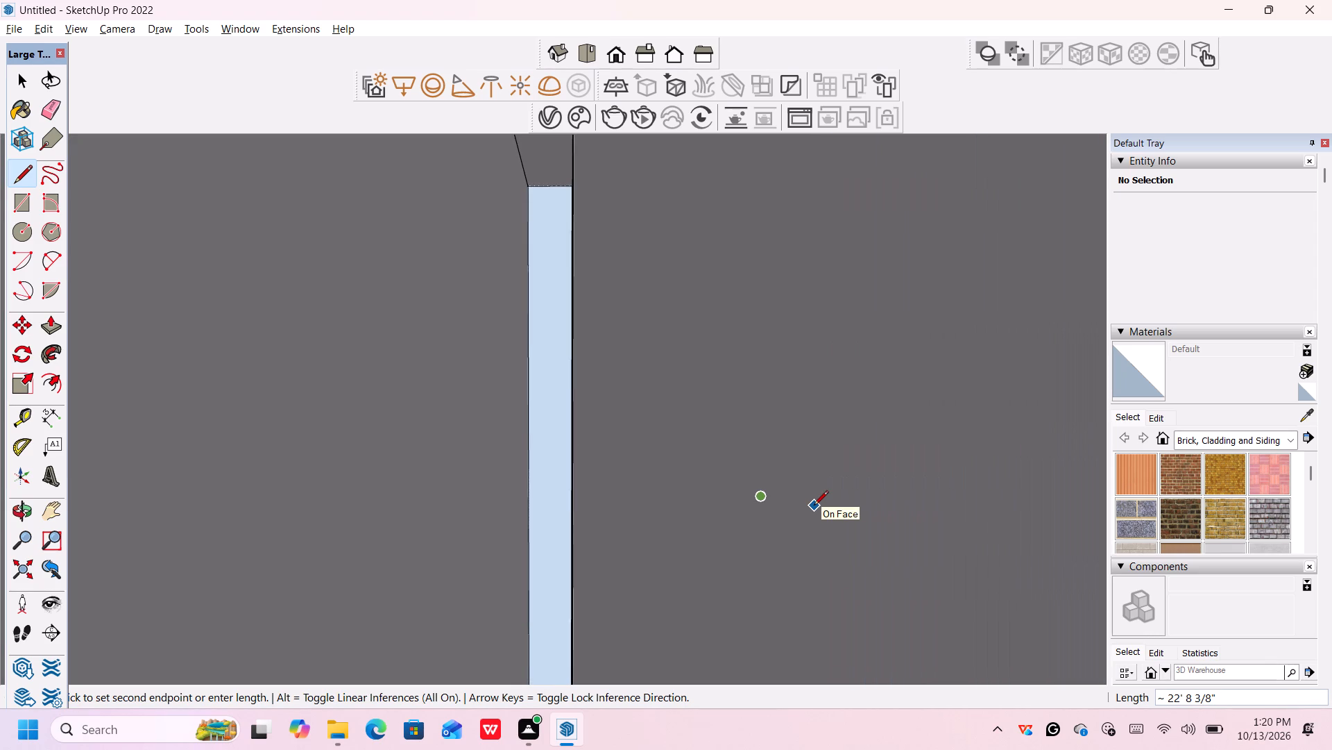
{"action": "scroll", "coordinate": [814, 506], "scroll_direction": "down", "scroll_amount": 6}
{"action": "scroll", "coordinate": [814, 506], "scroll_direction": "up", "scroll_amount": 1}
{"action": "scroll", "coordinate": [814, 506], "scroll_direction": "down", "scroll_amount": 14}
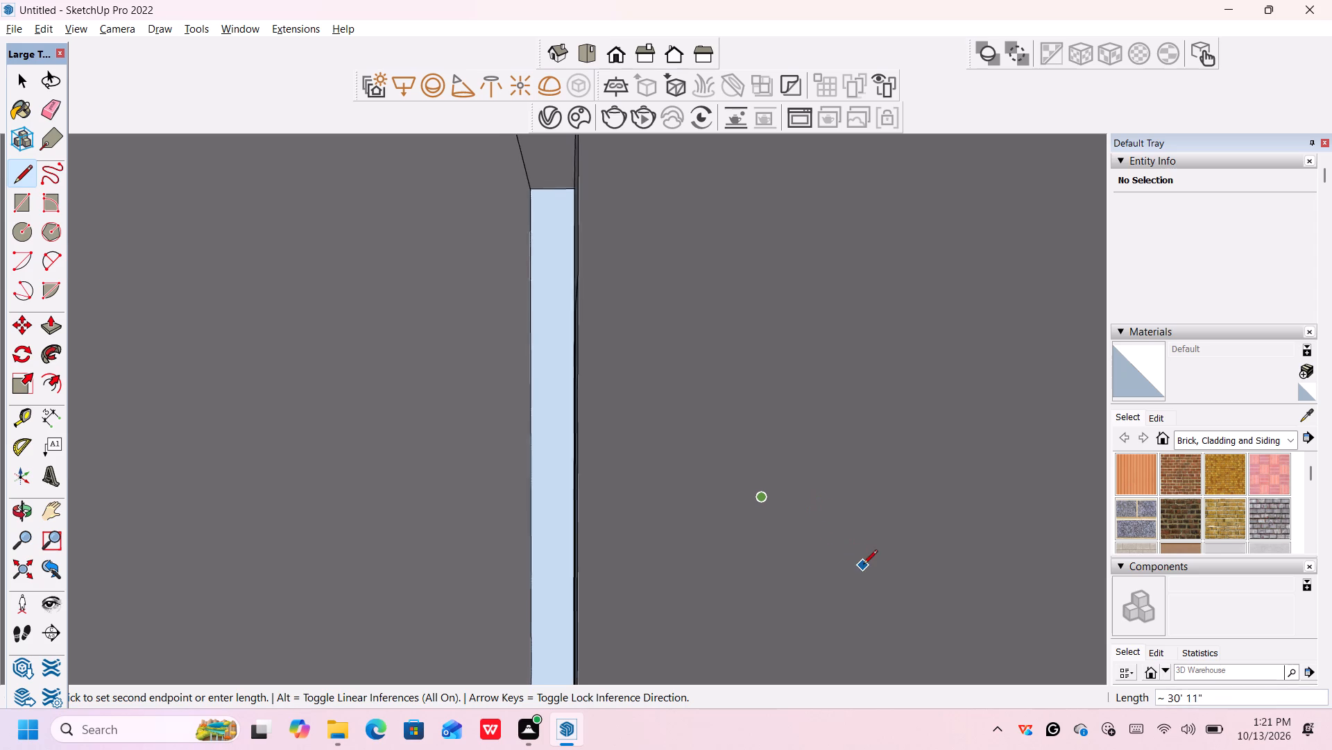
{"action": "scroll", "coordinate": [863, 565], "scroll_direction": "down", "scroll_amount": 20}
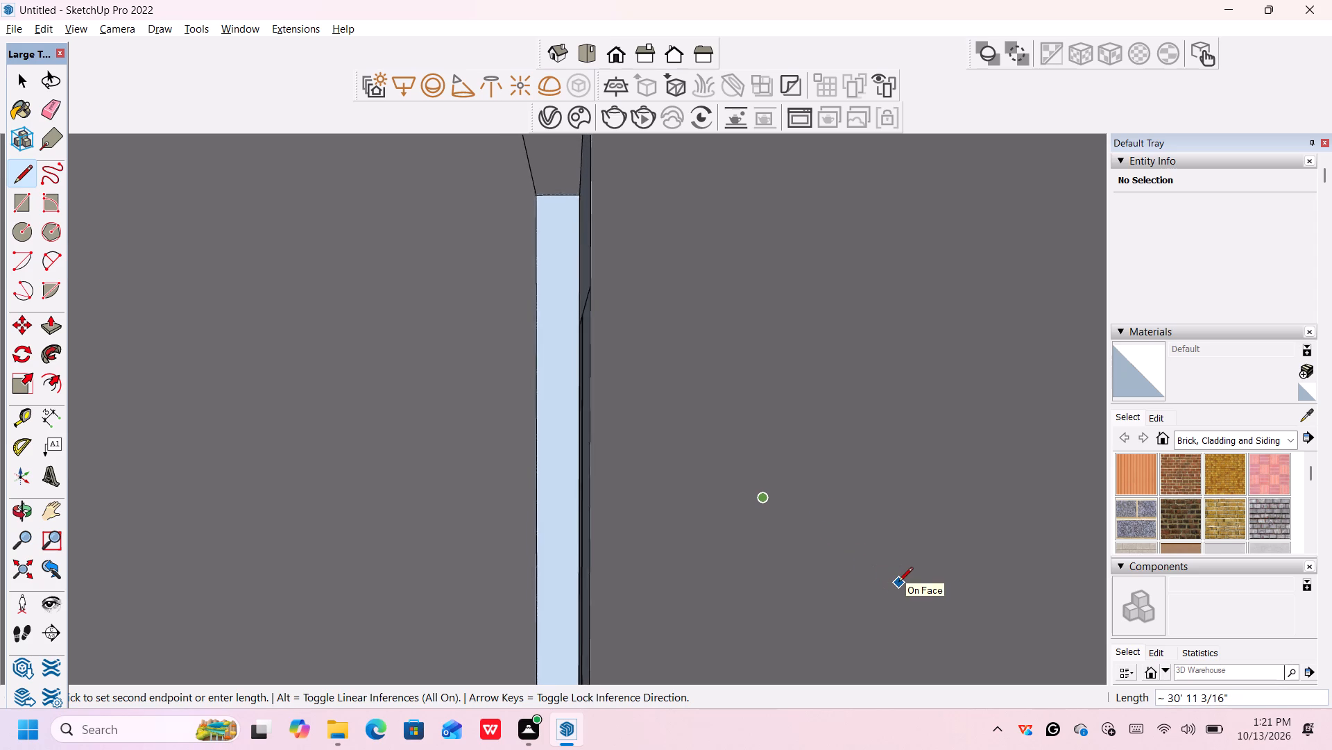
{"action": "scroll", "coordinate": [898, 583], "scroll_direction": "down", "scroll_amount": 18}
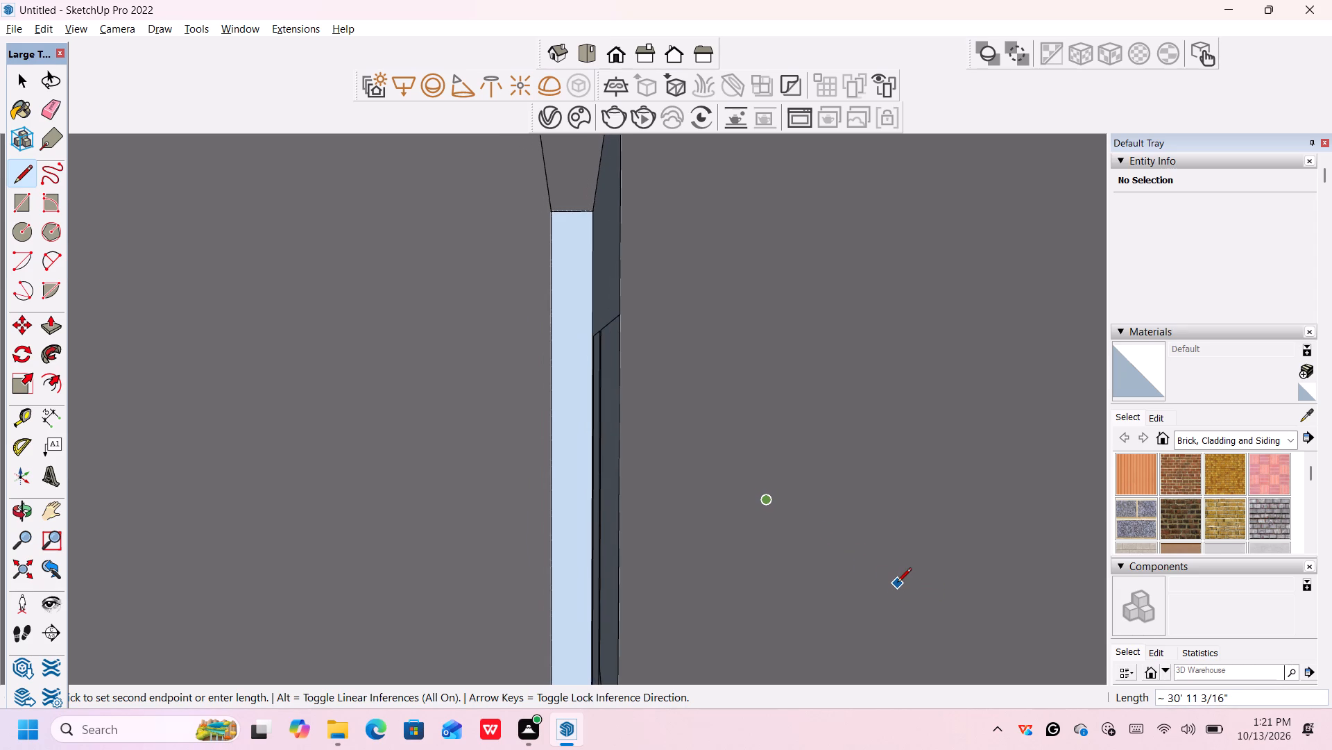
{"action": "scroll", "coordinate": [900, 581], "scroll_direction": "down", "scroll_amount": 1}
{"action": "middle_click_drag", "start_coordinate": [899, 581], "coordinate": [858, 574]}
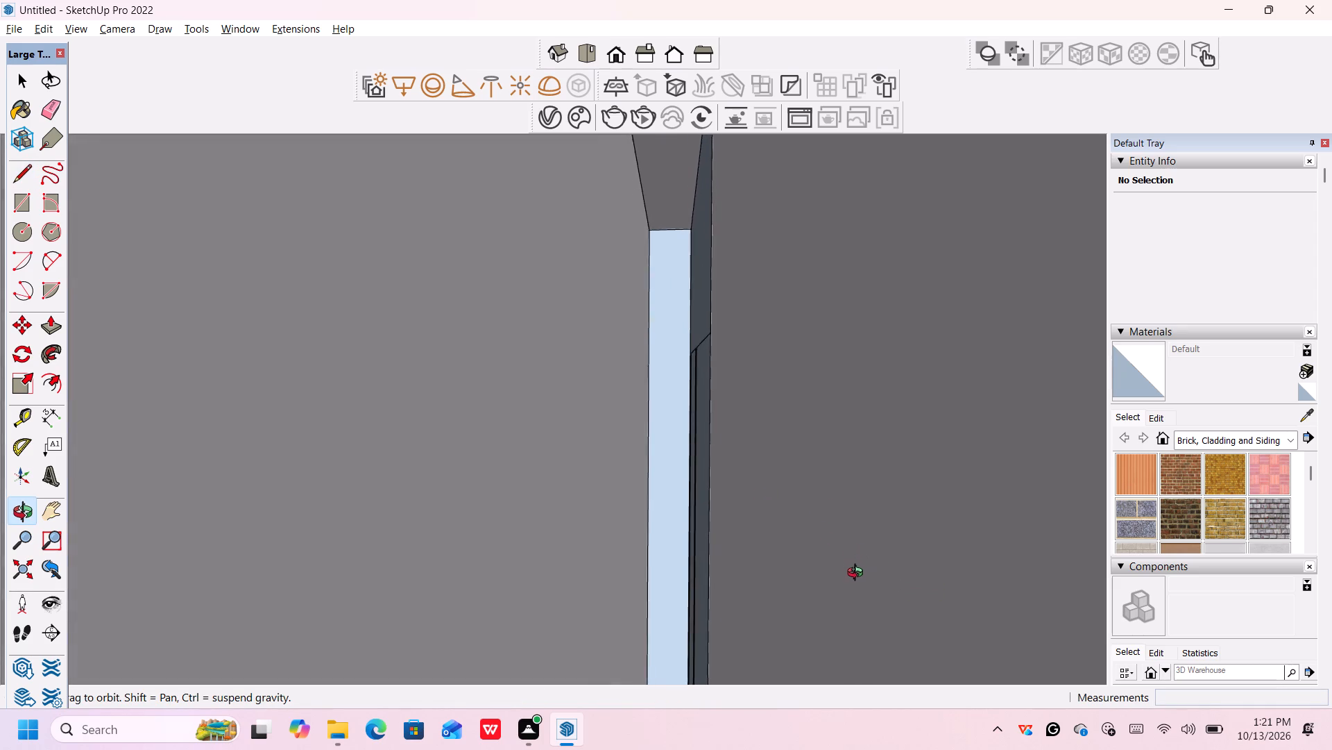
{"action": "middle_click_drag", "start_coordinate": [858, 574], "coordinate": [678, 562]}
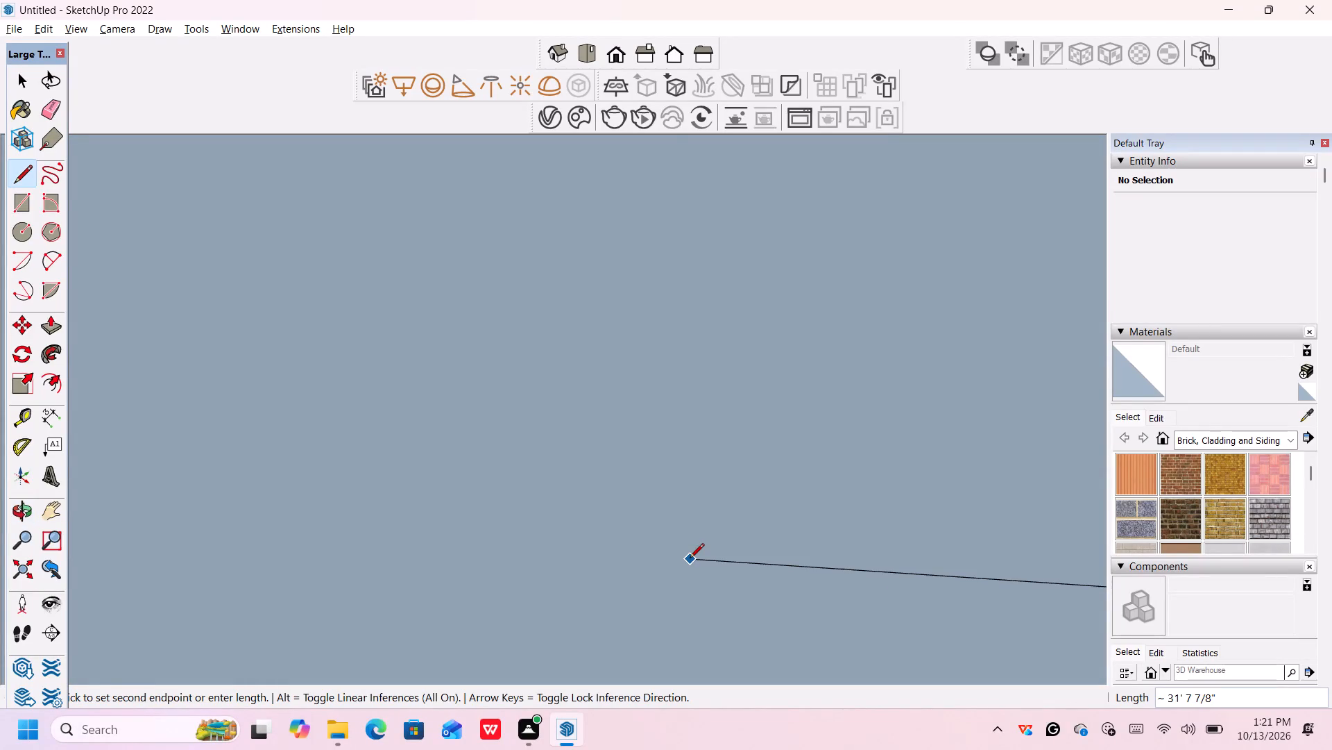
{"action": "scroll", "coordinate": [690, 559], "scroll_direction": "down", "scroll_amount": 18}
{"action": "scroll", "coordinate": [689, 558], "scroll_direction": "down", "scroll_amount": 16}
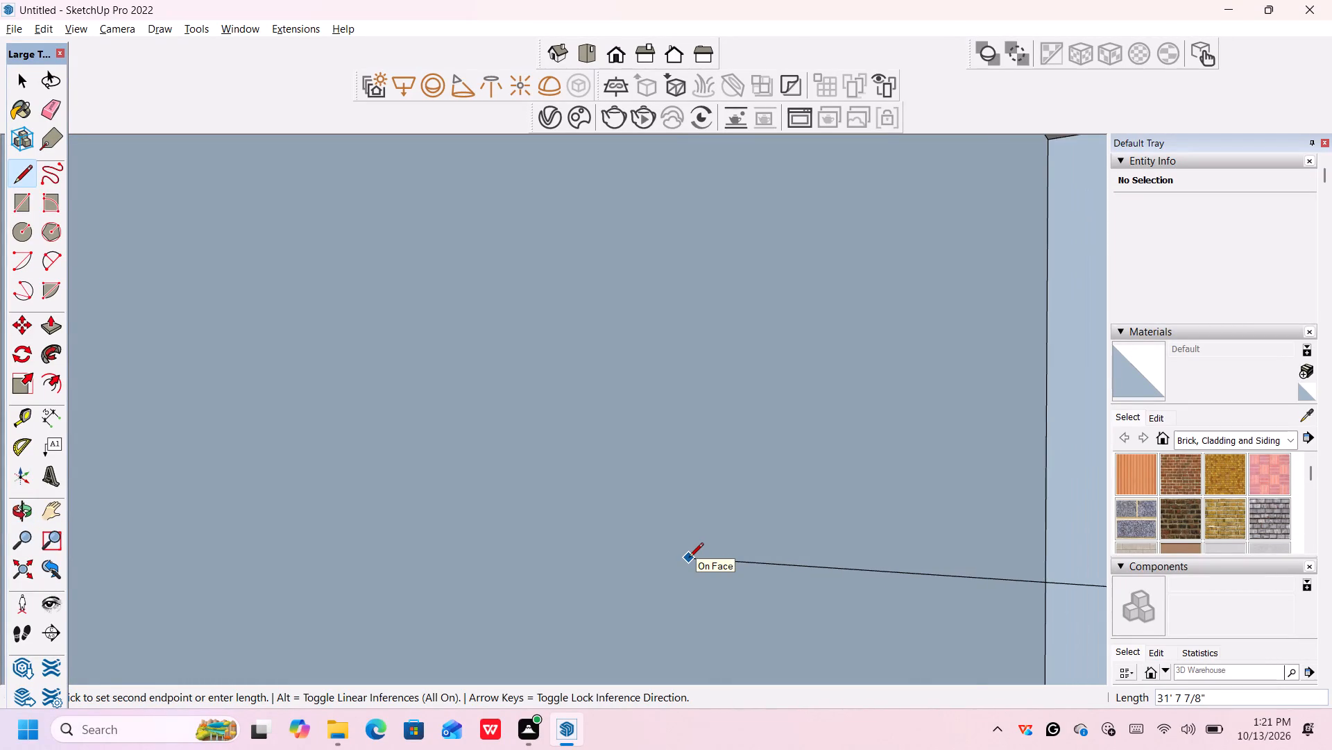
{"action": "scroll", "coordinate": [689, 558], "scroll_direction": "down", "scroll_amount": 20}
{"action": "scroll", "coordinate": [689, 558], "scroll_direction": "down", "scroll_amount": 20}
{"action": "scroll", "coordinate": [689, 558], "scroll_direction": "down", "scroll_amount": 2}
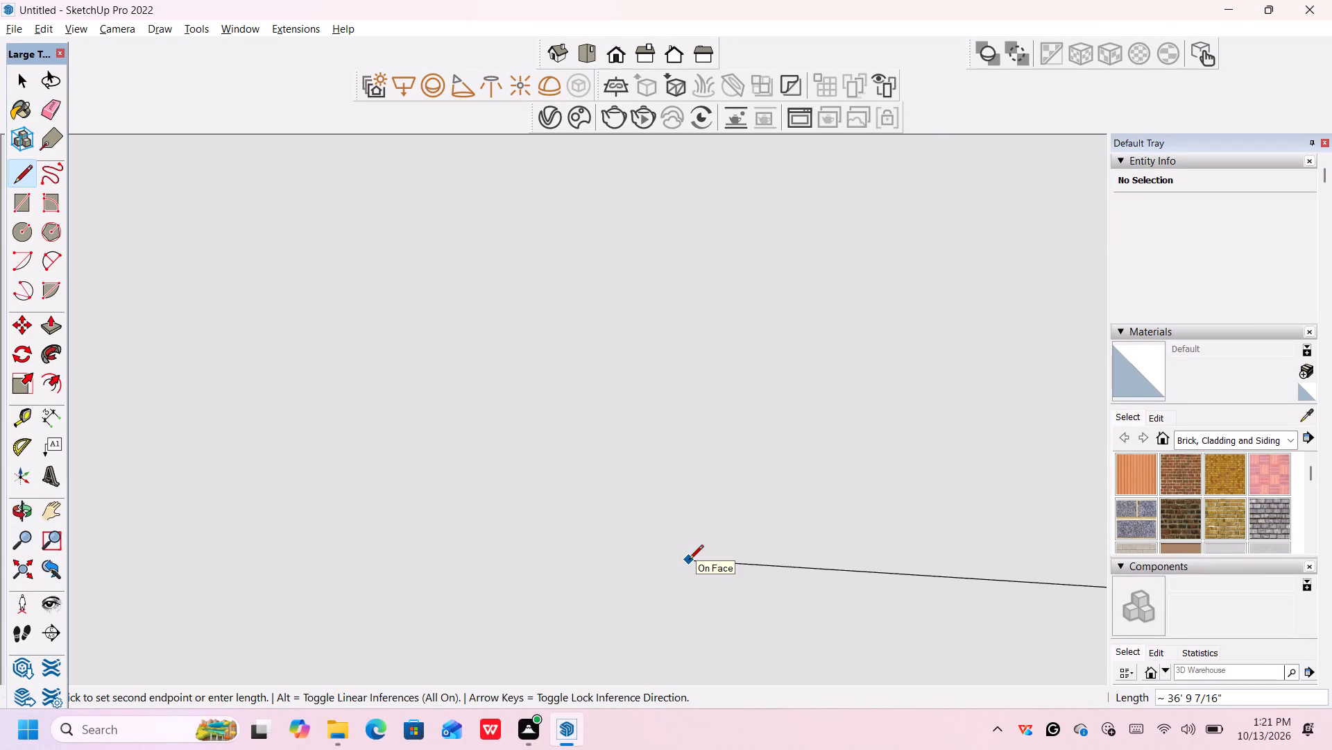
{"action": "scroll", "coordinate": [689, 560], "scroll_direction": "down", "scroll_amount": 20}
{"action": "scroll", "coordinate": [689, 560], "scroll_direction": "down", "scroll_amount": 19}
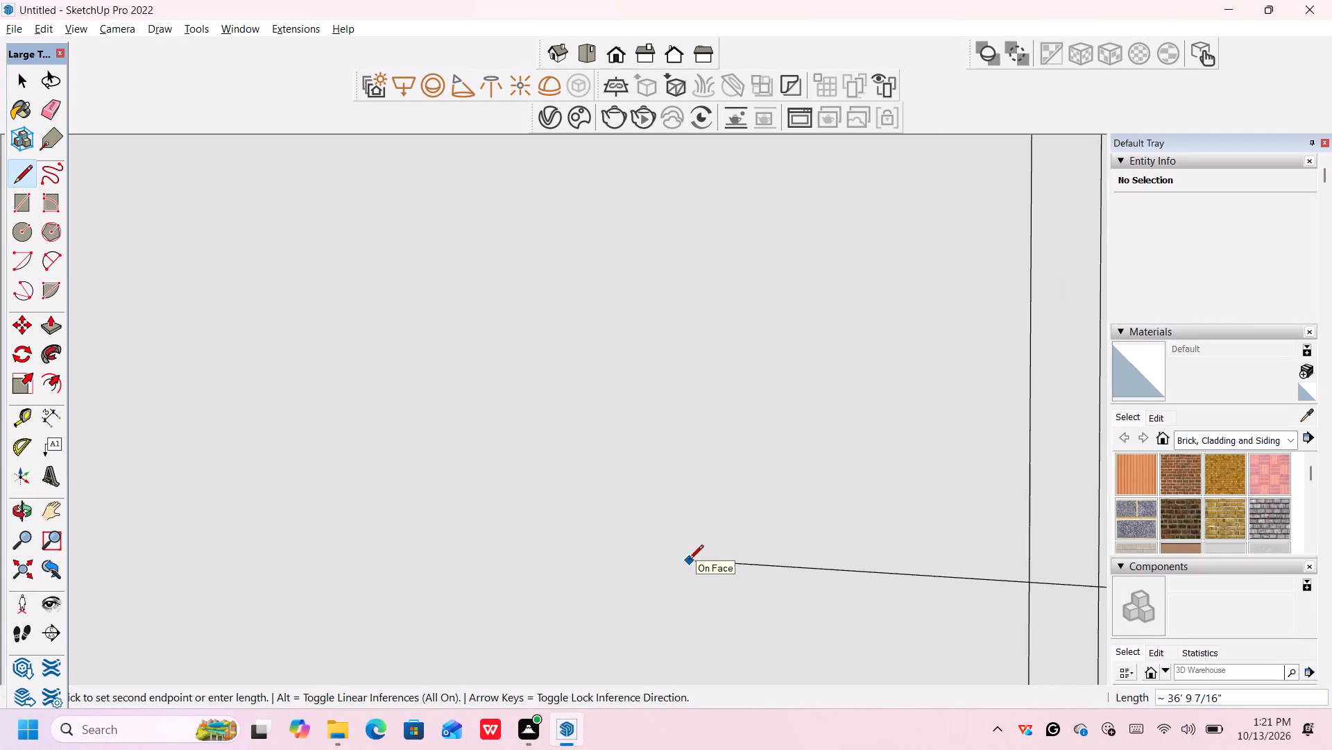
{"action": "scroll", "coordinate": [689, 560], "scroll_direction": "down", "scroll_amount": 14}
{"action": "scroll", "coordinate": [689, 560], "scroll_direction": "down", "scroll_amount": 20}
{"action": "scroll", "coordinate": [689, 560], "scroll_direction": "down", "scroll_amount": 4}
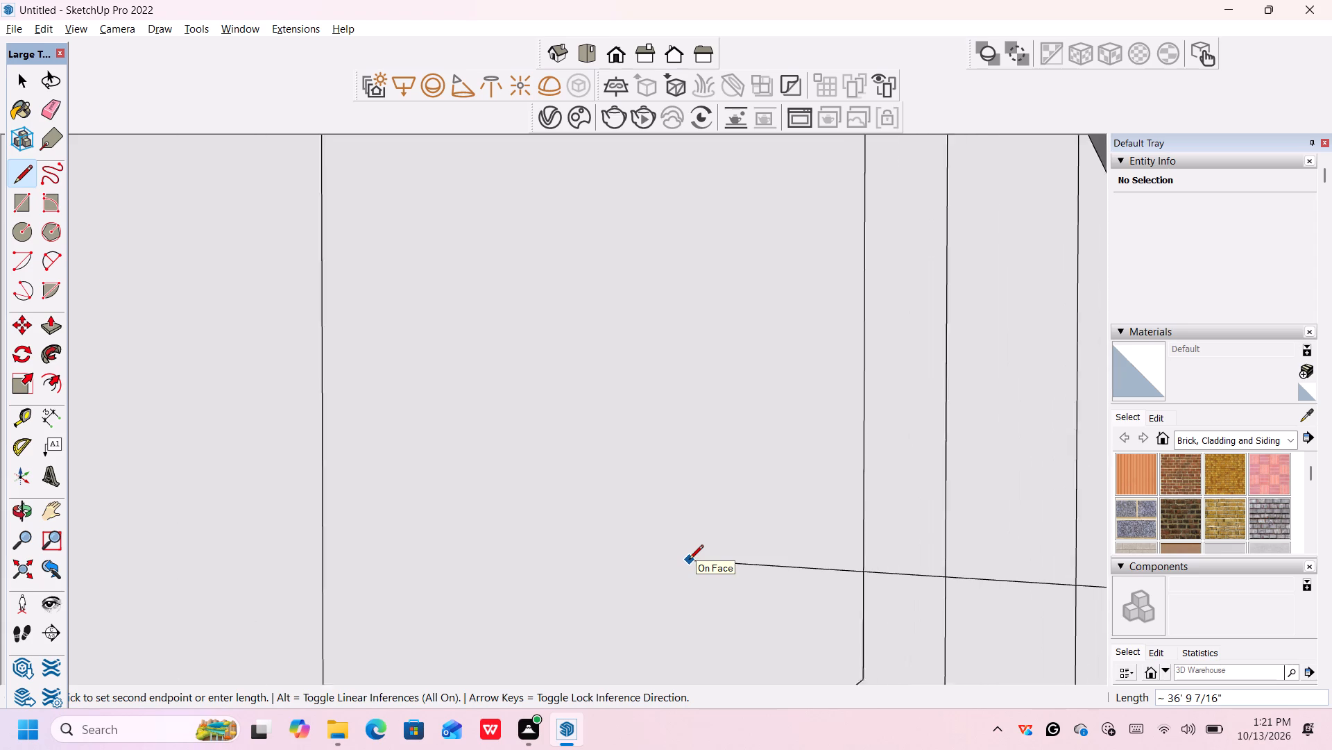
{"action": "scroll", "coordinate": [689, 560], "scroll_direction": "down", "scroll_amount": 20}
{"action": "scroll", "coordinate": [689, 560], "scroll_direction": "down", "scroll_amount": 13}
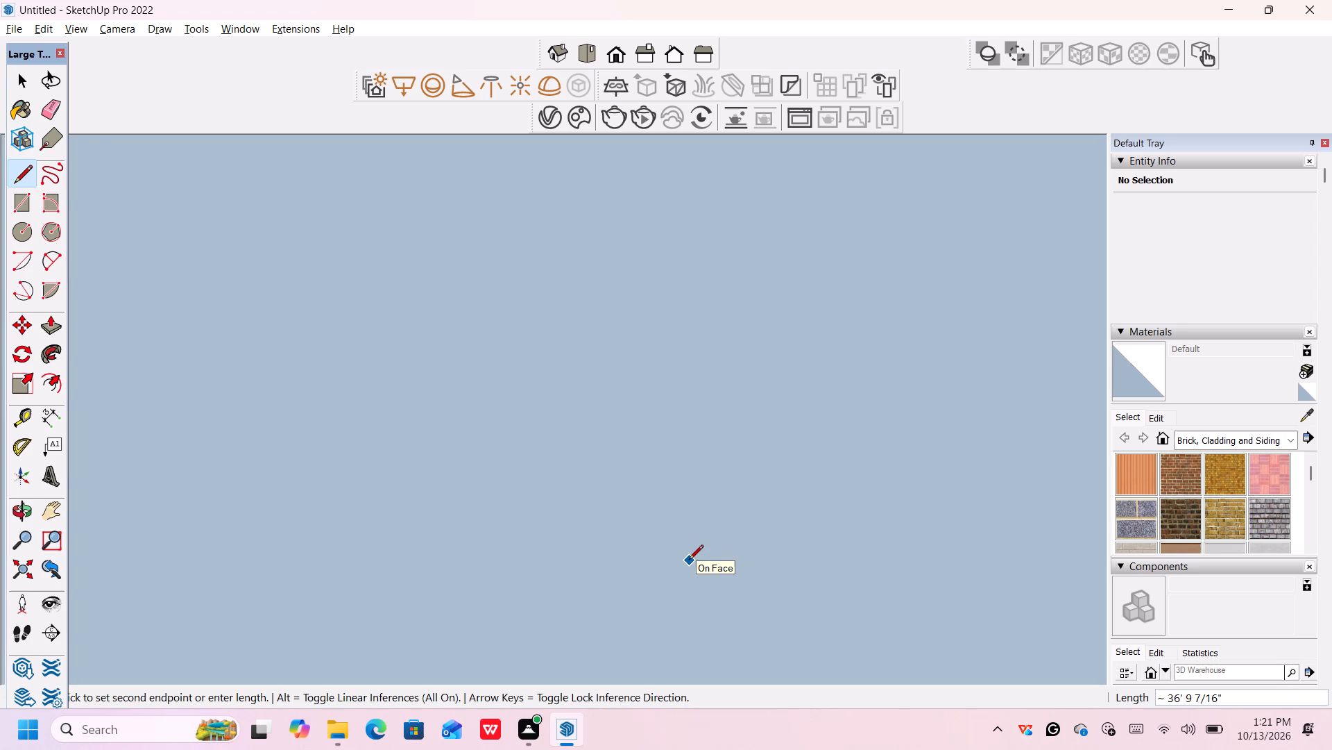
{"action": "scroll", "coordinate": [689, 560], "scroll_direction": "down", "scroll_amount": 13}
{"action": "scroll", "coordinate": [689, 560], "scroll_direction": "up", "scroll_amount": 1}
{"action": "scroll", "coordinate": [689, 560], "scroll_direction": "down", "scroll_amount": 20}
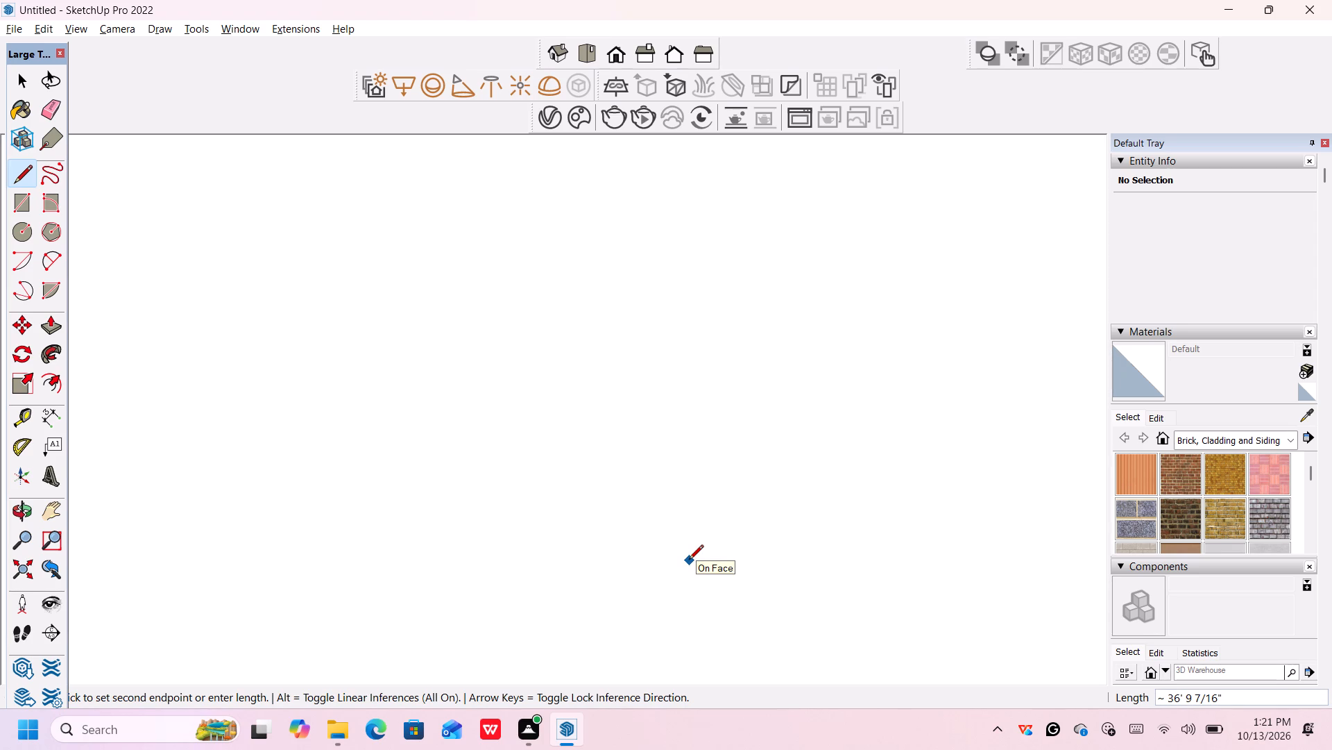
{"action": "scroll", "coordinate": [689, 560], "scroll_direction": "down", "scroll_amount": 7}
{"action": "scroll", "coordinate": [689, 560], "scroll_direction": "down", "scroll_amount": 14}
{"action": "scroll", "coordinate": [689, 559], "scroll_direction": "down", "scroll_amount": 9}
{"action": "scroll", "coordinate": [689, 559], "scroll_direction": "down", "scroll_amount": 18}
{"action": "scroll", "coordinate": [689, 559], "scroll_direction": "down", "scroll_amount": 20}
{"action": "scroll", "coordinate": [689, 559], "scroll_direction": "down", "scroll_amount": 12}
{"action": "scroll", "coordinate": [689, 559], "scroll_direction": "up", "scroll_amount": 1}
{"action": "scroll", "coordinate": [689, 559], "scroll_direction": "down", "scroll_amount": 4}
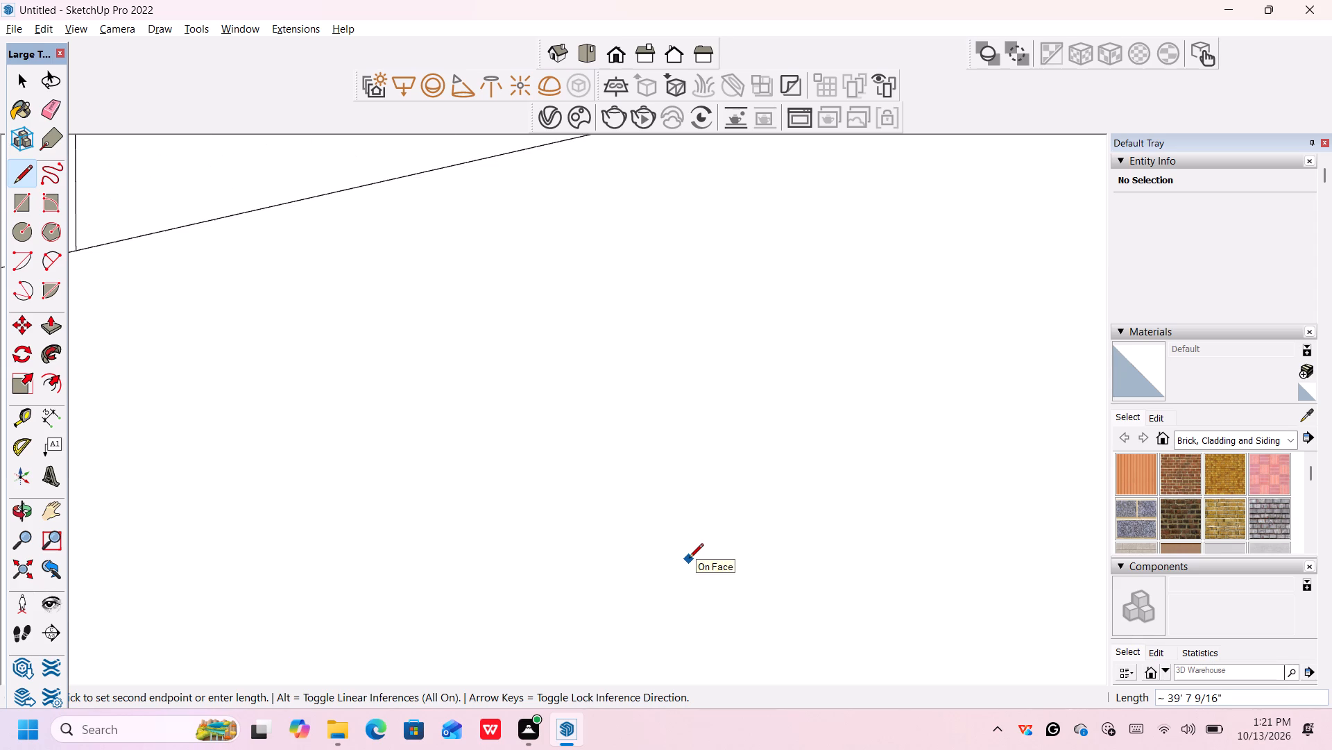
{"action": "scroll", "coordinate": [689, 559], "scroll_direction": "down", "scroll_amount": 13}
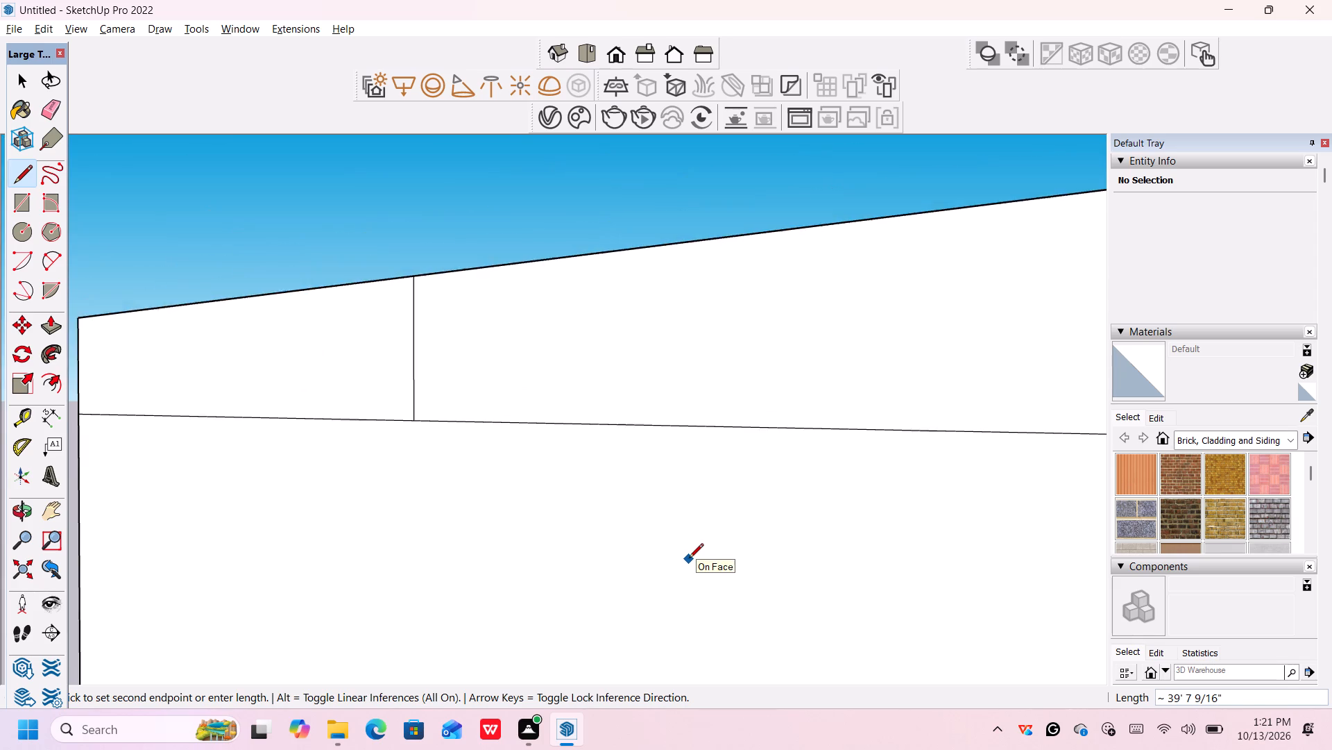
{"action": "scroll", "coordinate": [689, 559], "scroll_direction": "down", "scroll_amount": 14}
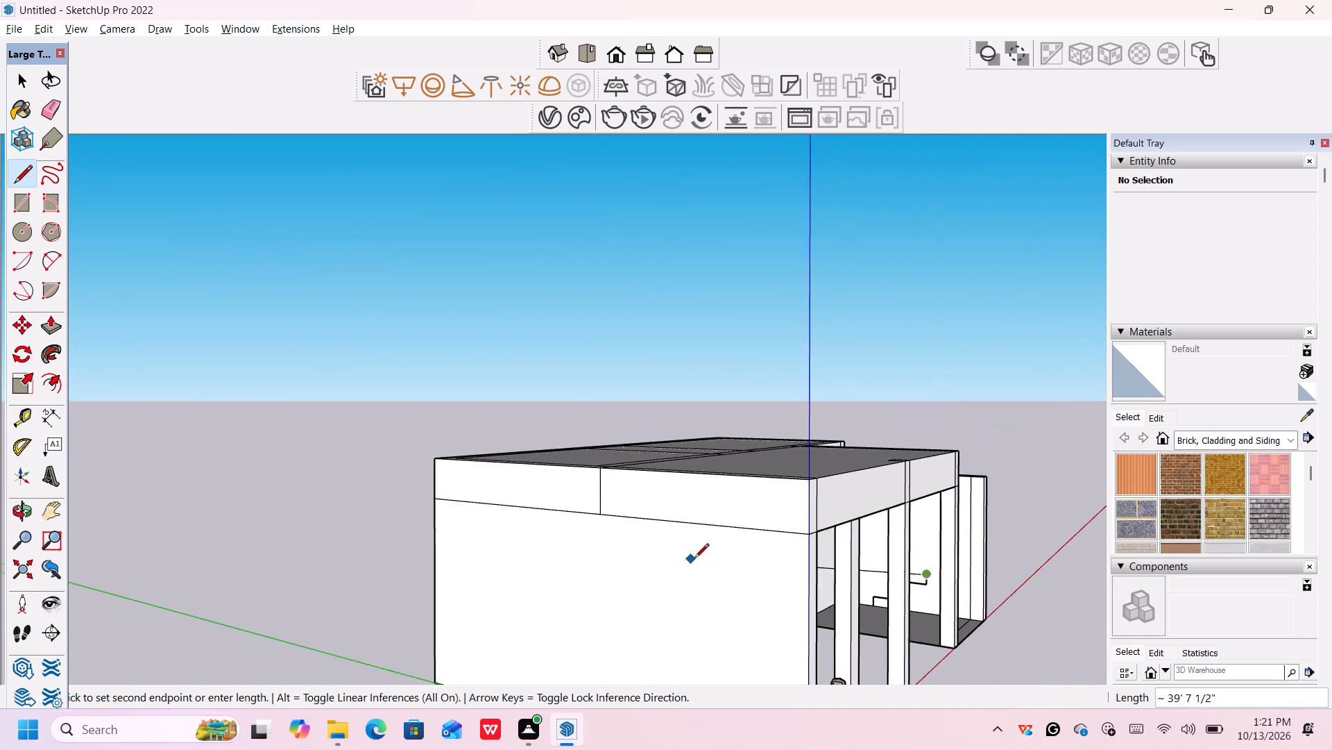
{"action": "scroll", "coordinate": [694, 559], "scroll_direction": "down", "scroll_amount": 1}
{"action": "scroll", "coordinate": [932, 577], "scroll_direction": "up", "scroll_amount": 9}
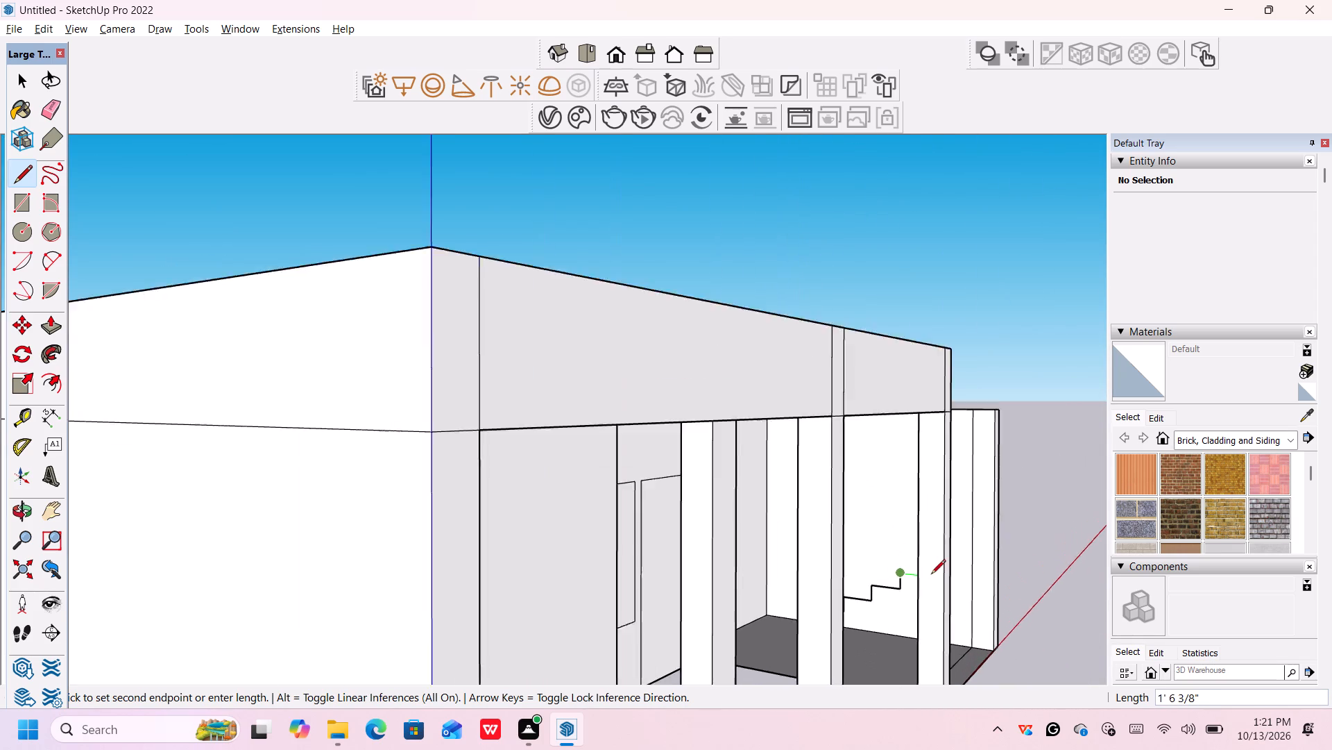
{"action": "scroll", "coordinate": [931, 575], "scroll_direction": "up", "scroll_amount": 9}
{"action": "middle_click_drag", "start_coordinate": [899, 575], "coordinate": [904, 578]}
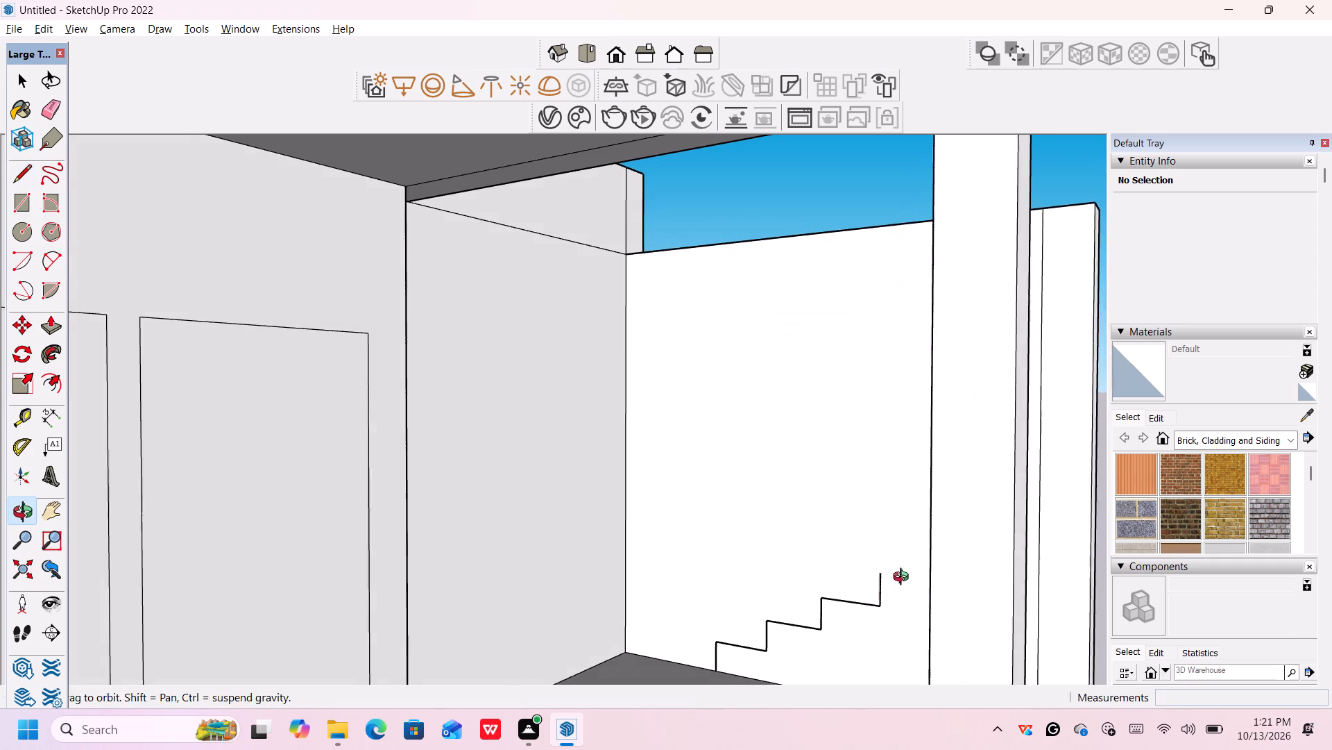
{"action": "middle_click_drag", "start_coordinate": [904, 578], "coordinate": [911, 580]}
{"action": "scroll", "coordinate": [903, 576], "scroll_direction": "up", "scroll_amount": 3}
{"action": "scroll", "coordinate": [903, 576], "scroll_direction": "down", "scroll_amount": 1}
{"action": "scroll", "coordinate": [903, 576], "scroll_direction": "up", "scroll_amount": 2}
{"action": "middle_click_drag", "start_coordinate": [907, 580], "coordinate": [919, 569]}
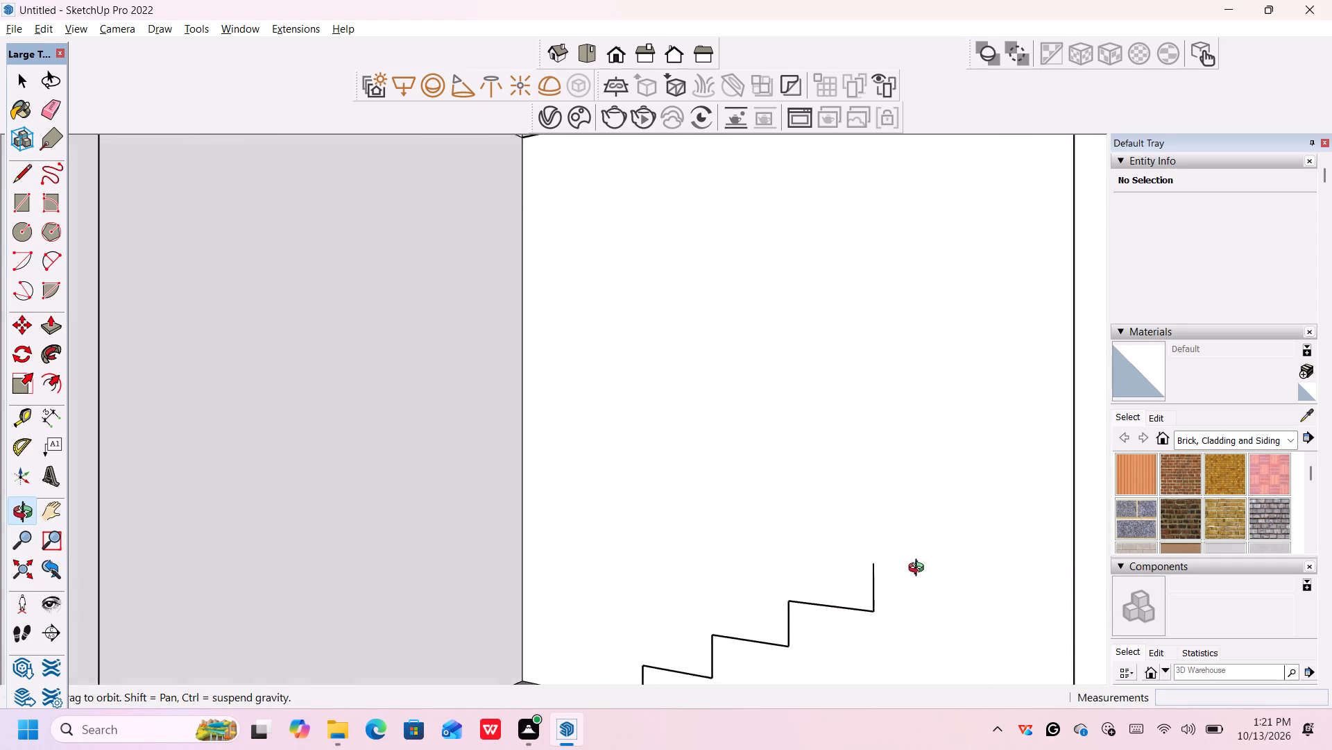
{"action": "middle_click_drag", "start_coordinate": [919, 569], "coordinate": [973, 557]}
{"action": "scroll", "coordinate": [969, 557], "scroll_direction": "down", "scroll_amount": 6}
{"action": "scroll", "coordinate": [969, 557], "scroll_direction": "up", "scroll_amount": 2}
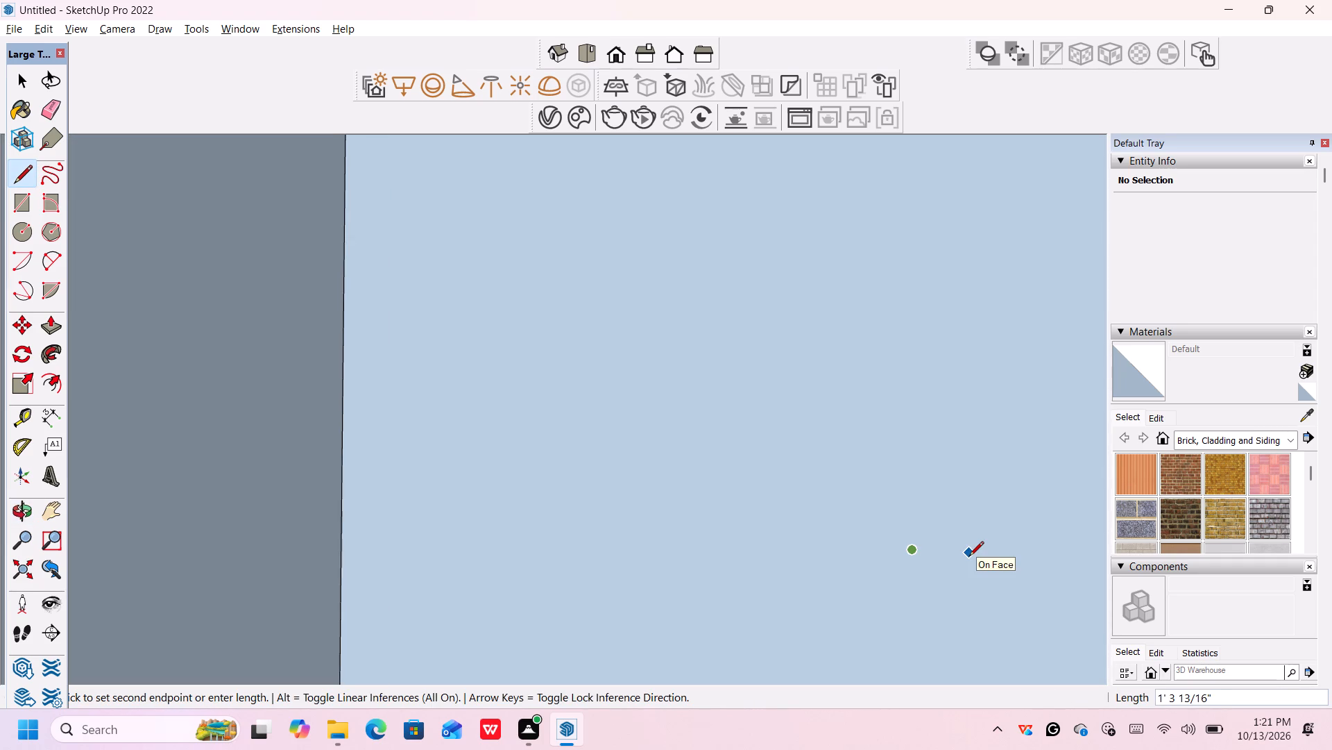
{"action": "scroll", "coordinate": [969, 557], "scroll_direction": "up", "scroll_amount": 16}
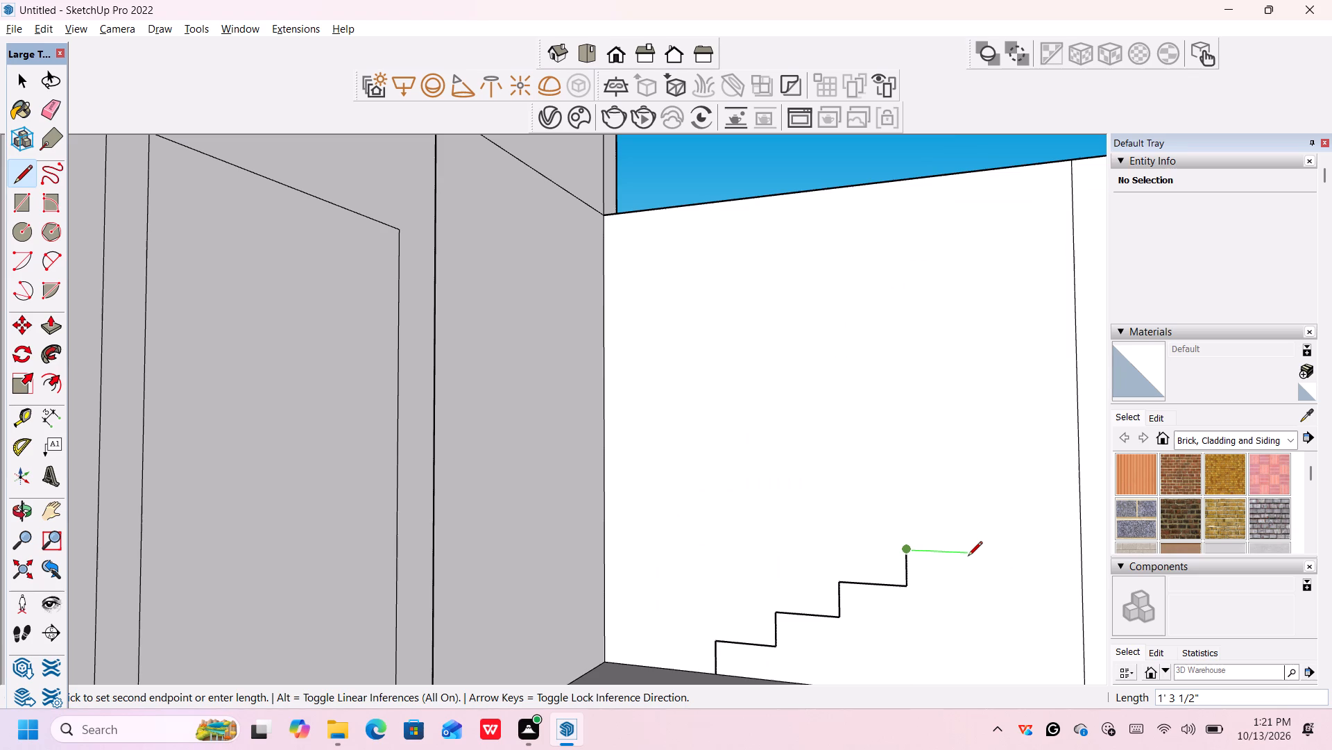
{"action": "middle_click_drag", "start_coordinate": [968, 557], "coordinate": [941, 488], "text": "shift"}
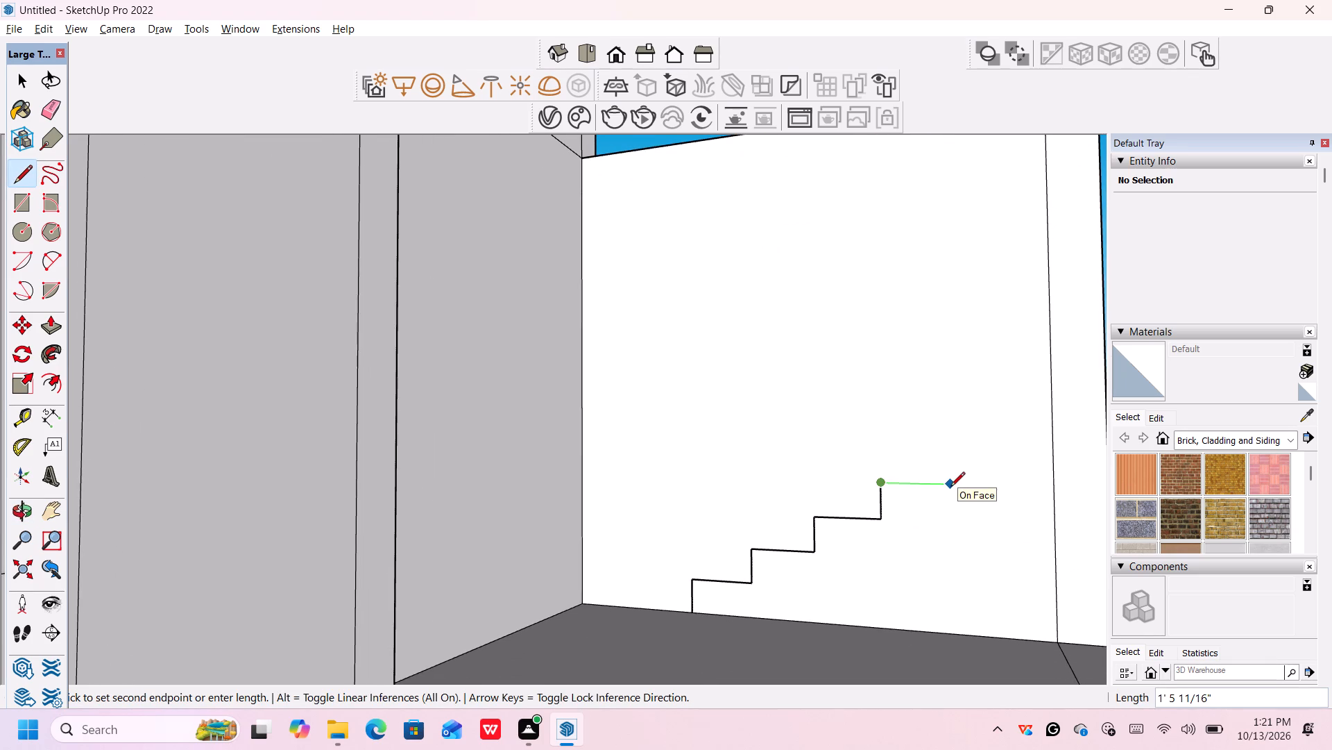
Undo all the 10" risers and 1.5' treads of the stair profile, back to its starting point on the side wall's floor edge.
{"action": "key", "text": "ctrl+z"}
{"action": "key", "text": "ctrl+z"}
{"action": "key", "text": "ctrl+z"}
{"action": "key", "text": "ctrl+z"}
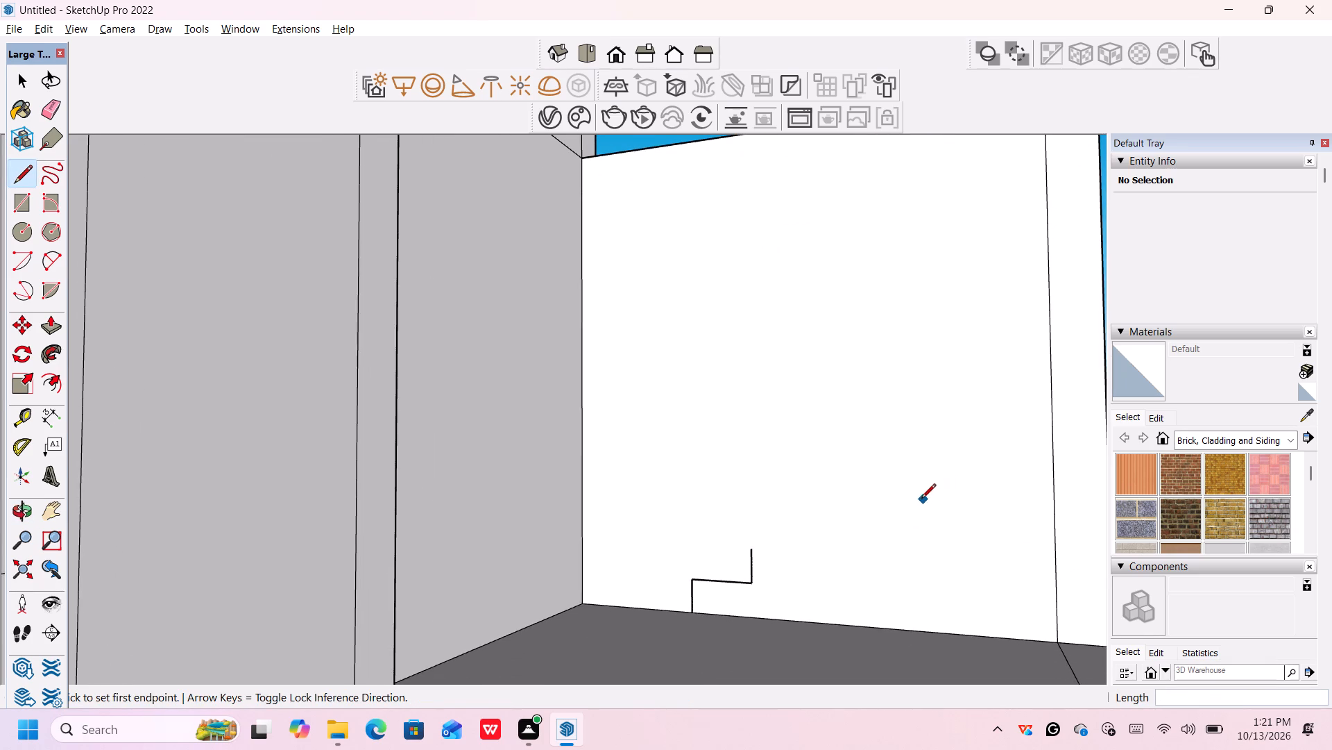
{"action": "key", "text": "ctrl+z"}
{"action": "key", "text": "ctrl+z"}
{"action": "key", "text": "ctrl+z"}
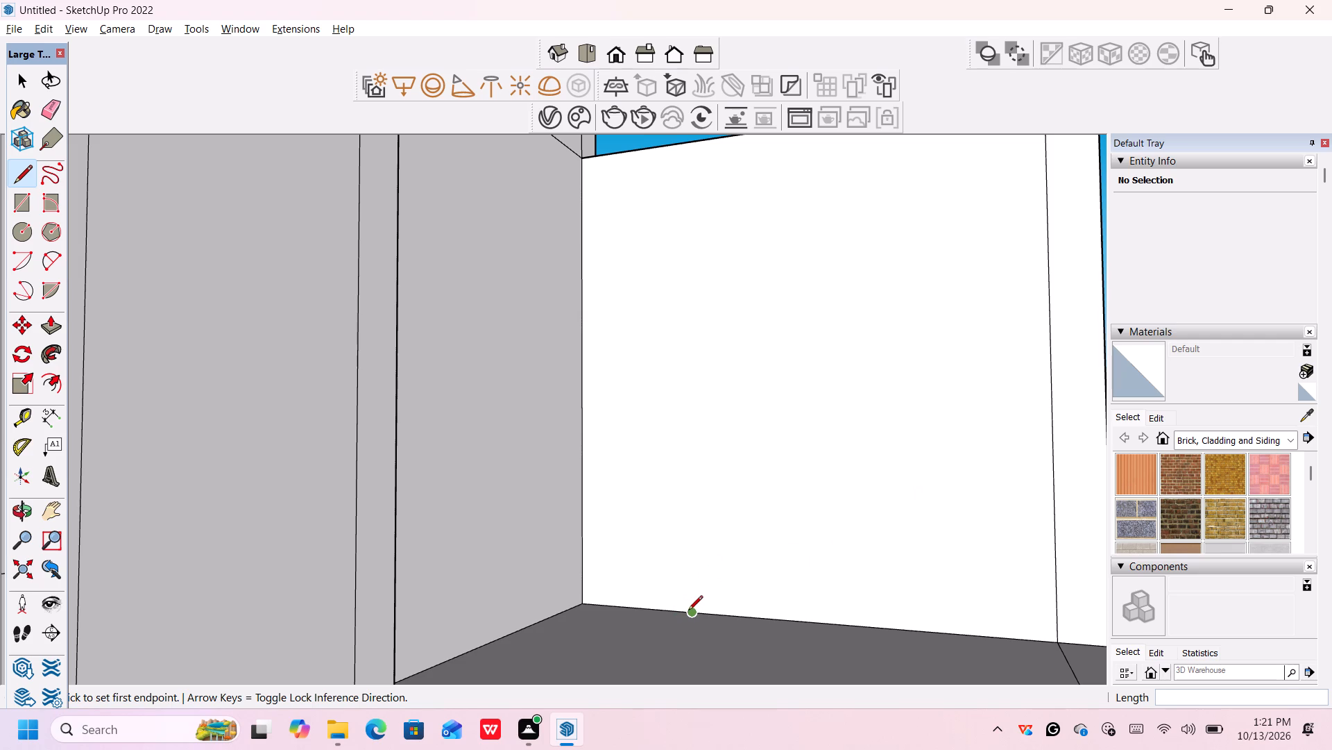
Draw the first two stair steps on the side wall from the floor-edge starting point, each with a 10" riser and a 10" tread.
{"action": "left_click", "coordinate": [690, 612]}
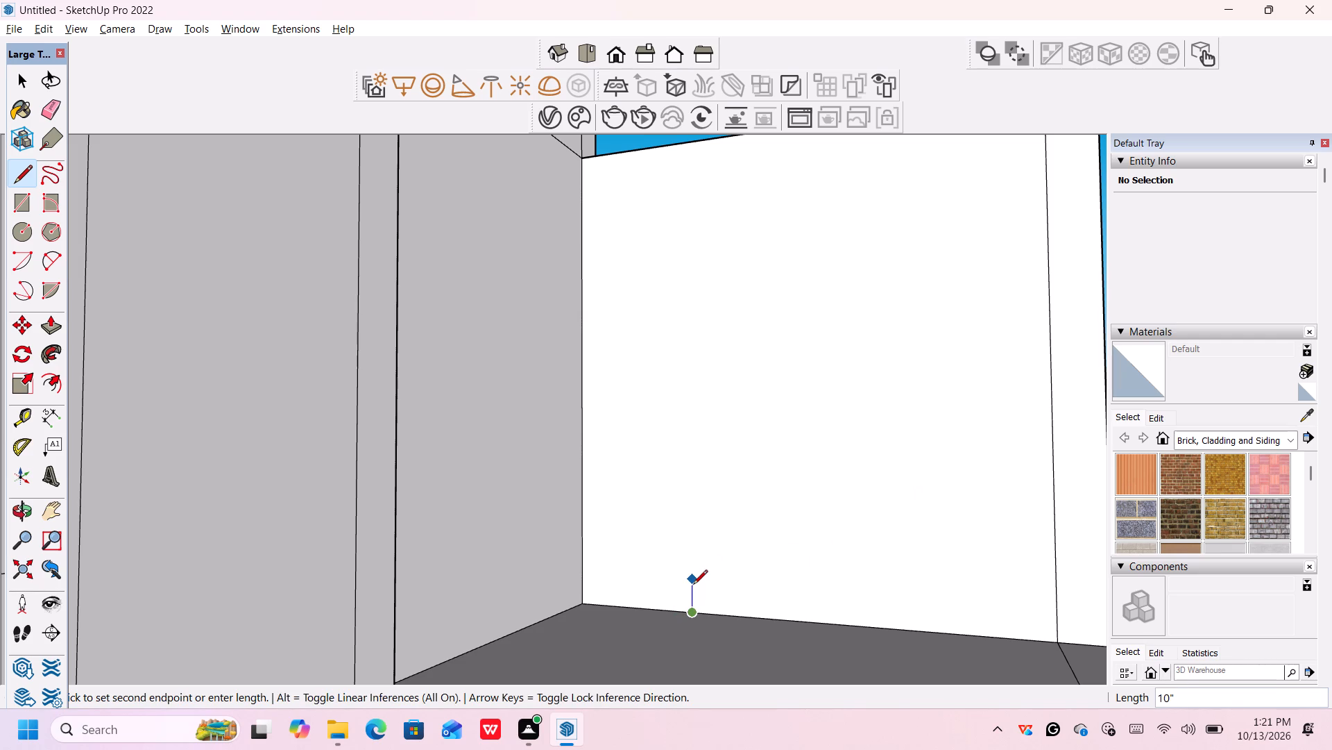
{"action": "left_click", "coordinate": [693, 585]}
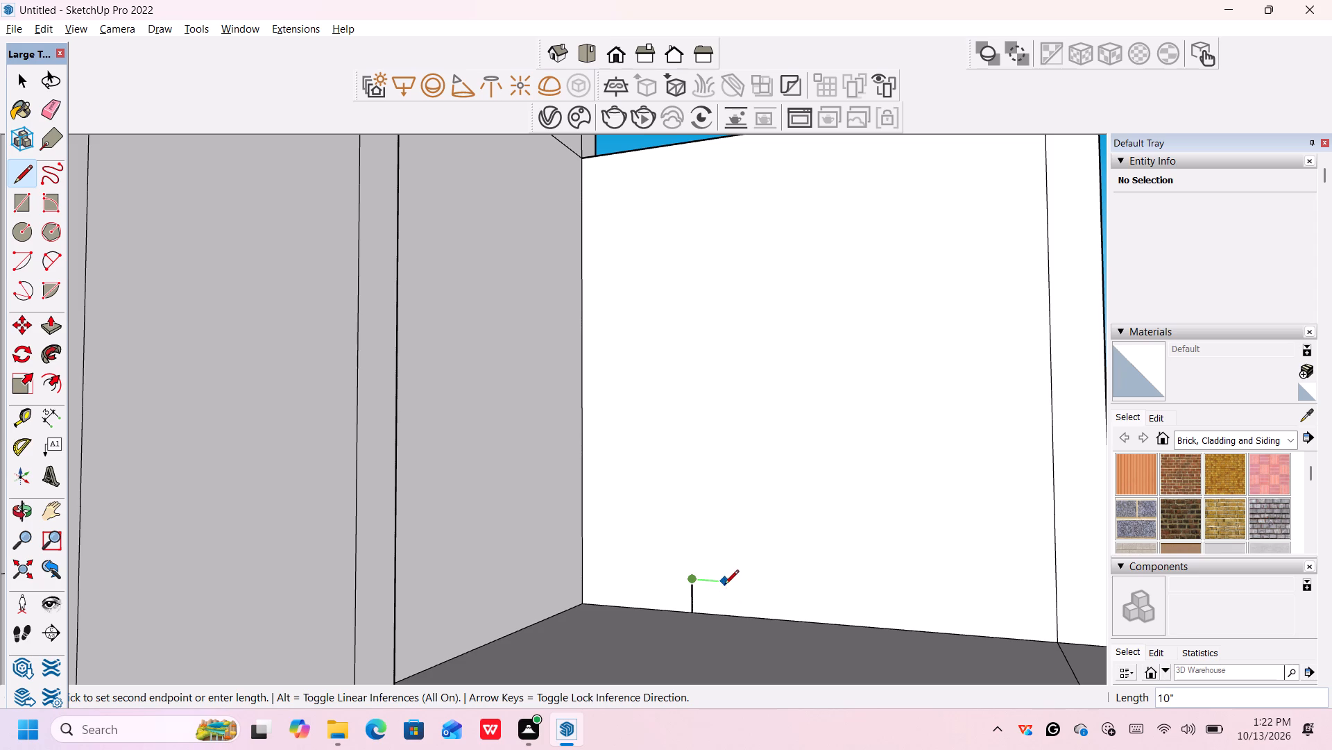
{"action": "left_click", "coordinate": [725, 583]}
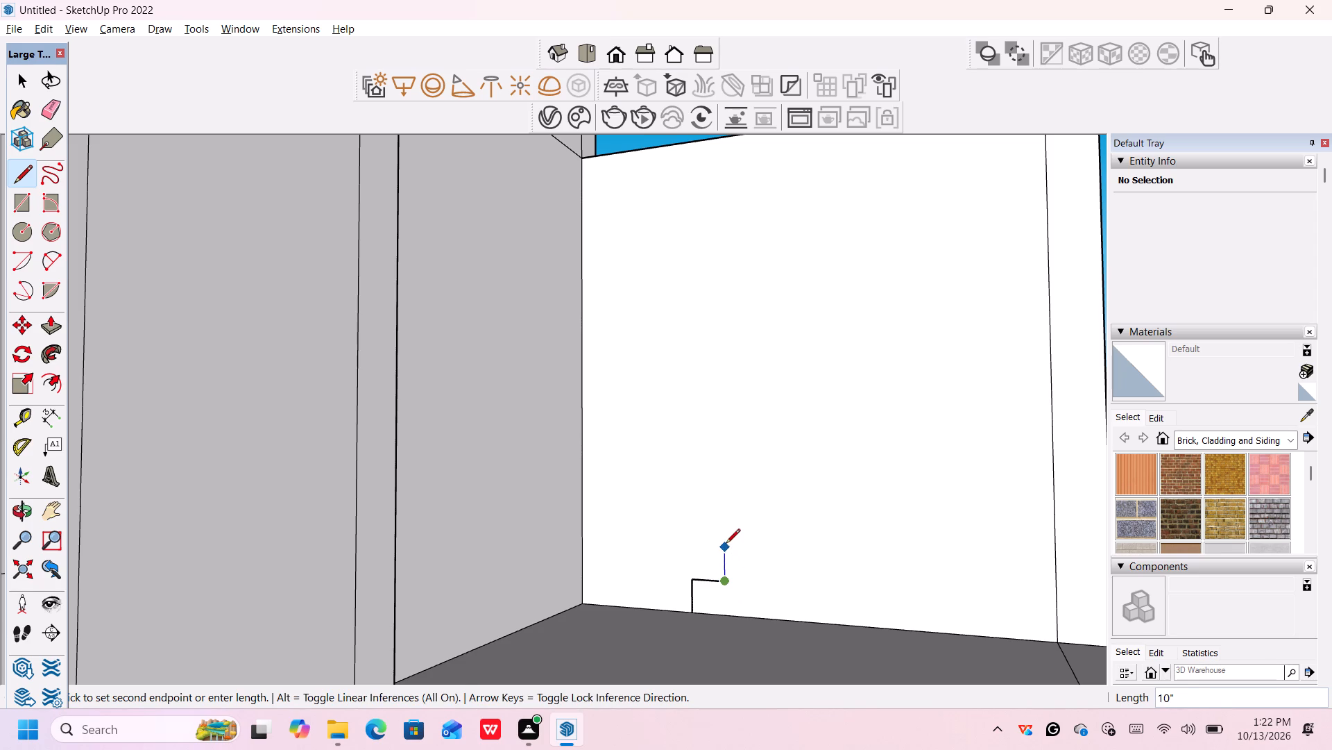
{"action": "left_click", "coordinate": [726, 544]}
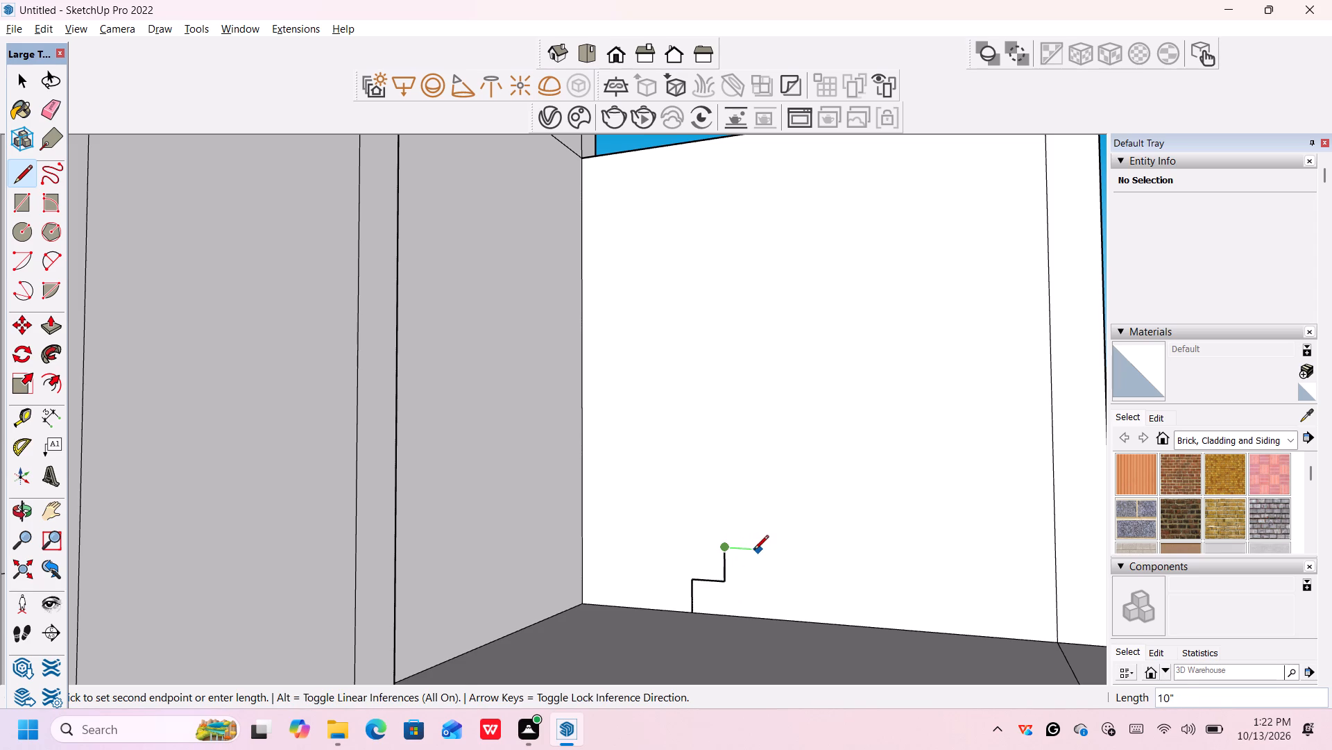
{"action": "left_click", "coordinate": [754, 550]}
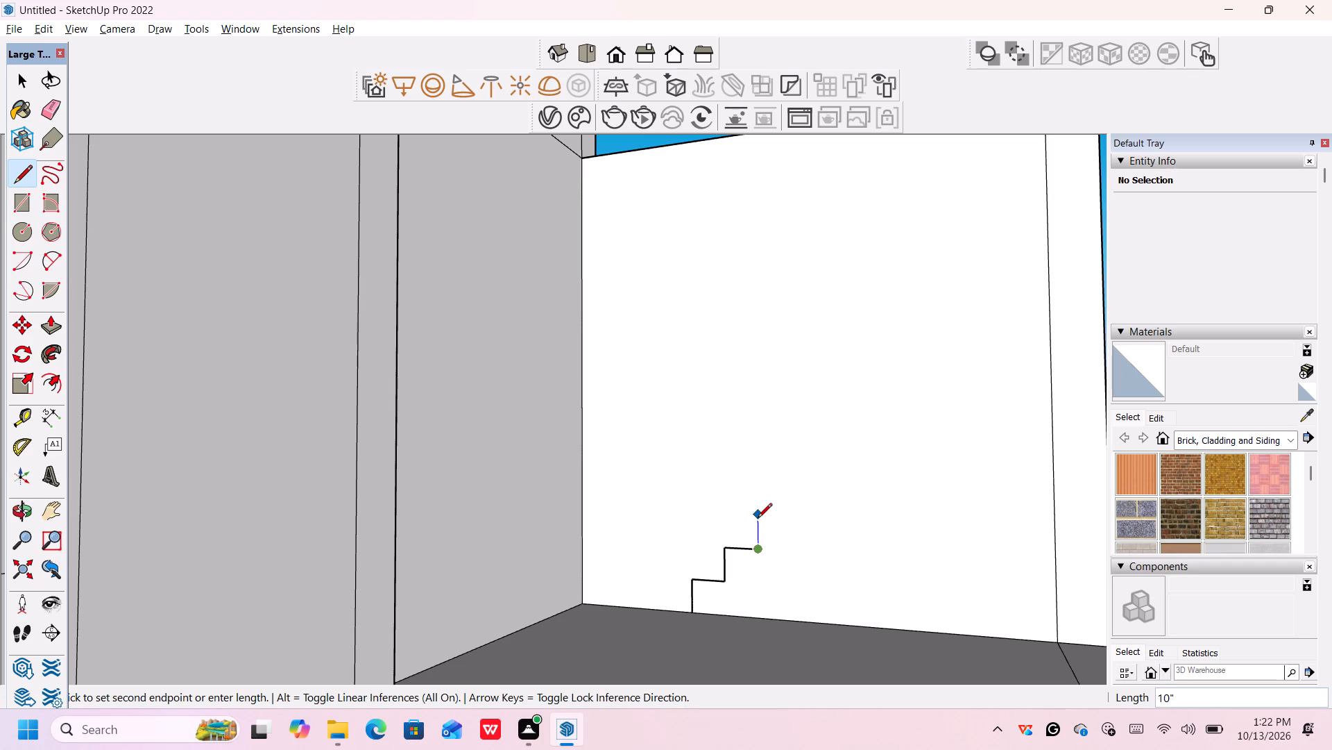
Add the third stair step to the profile with a 10" riser and a tread of about 10" towards the front.
{"action": "left_click", "coordinate": [759, 520]}
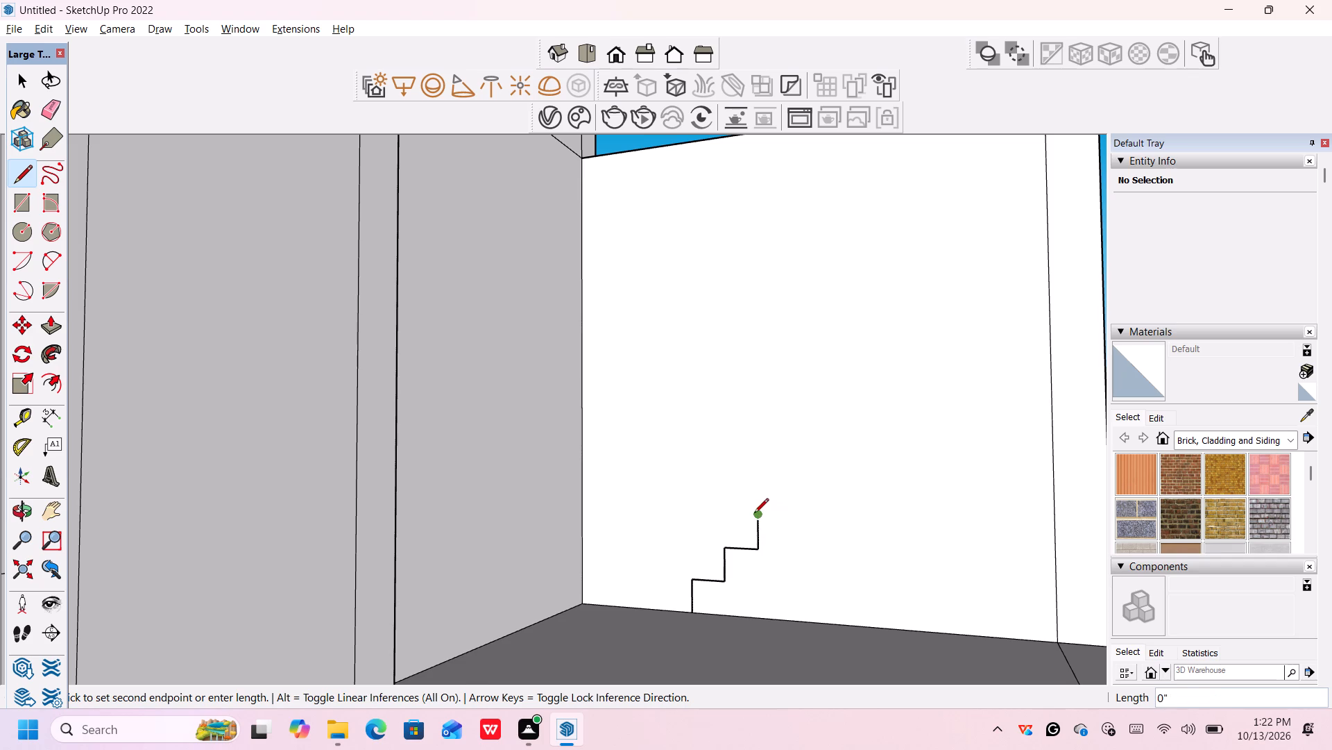
{"action": "left_click", "coordinate": [759, 514]}
{"action": "scroll", "coordinate": [767, 512], "scroll_direction": "up", "scroll_amount": 3}
{"action": "left_click", "coordinate": [757, 515]}
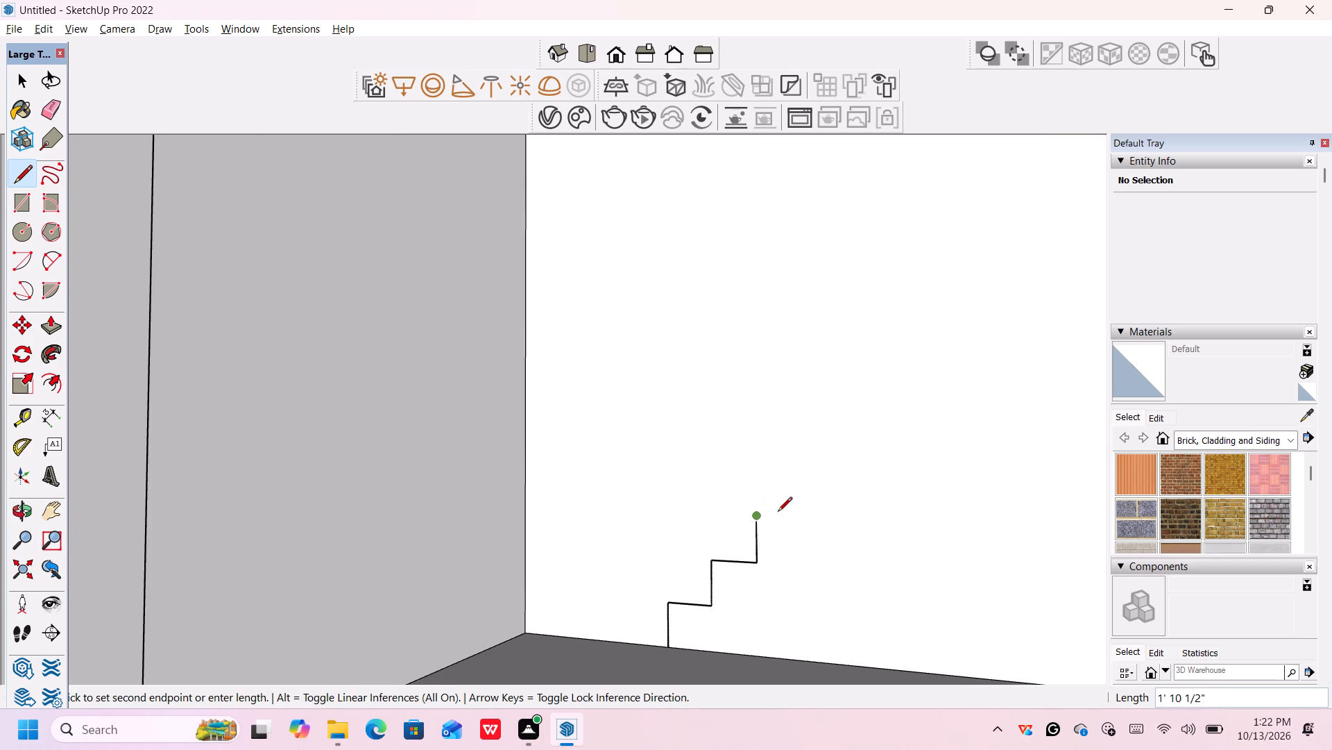
{"action": "scroll", "coordinate": [781, 512], "scroll_direction": "down", "scroll_amount": 4}
{"action": "scroll", "coordinate": [781, 512], "scroll_direction": "up", "scroll_amount": 2}
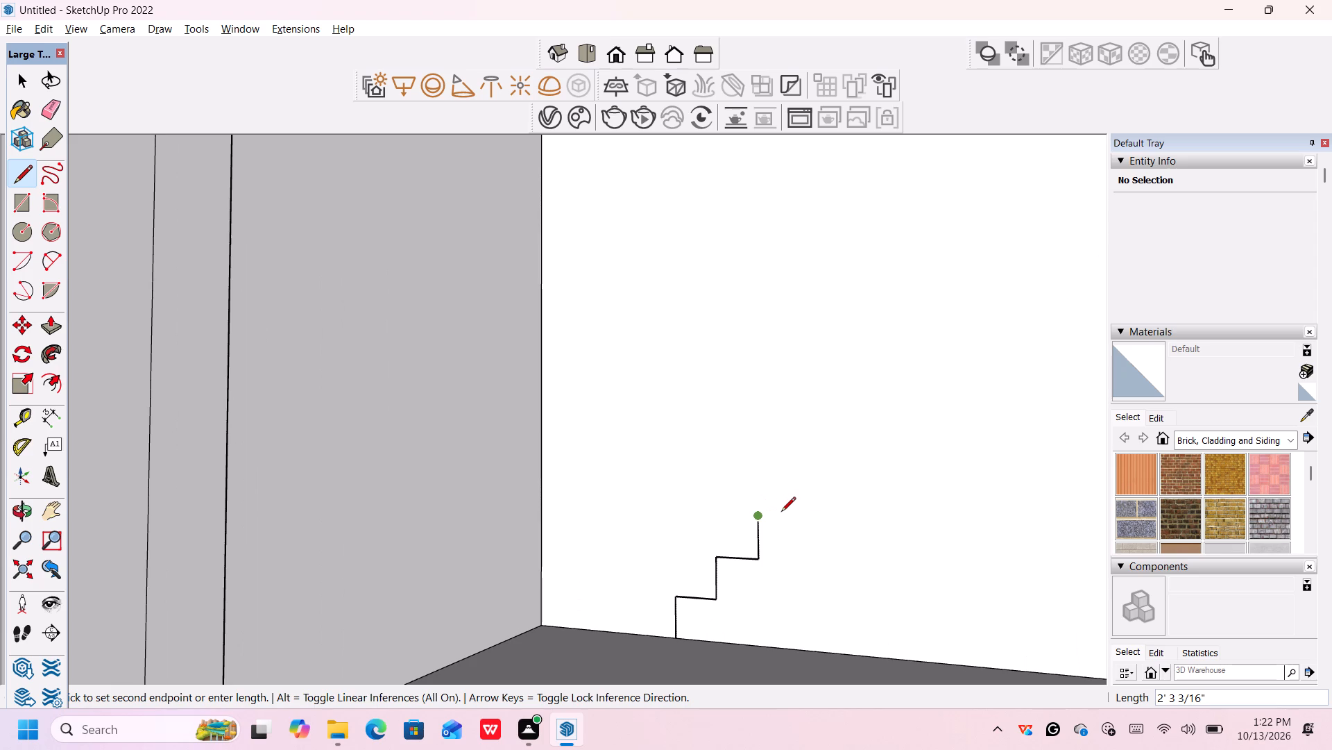
{"action": "key", "text": "l"}
{"action": "left_click", "coordinate": [758, 517]}
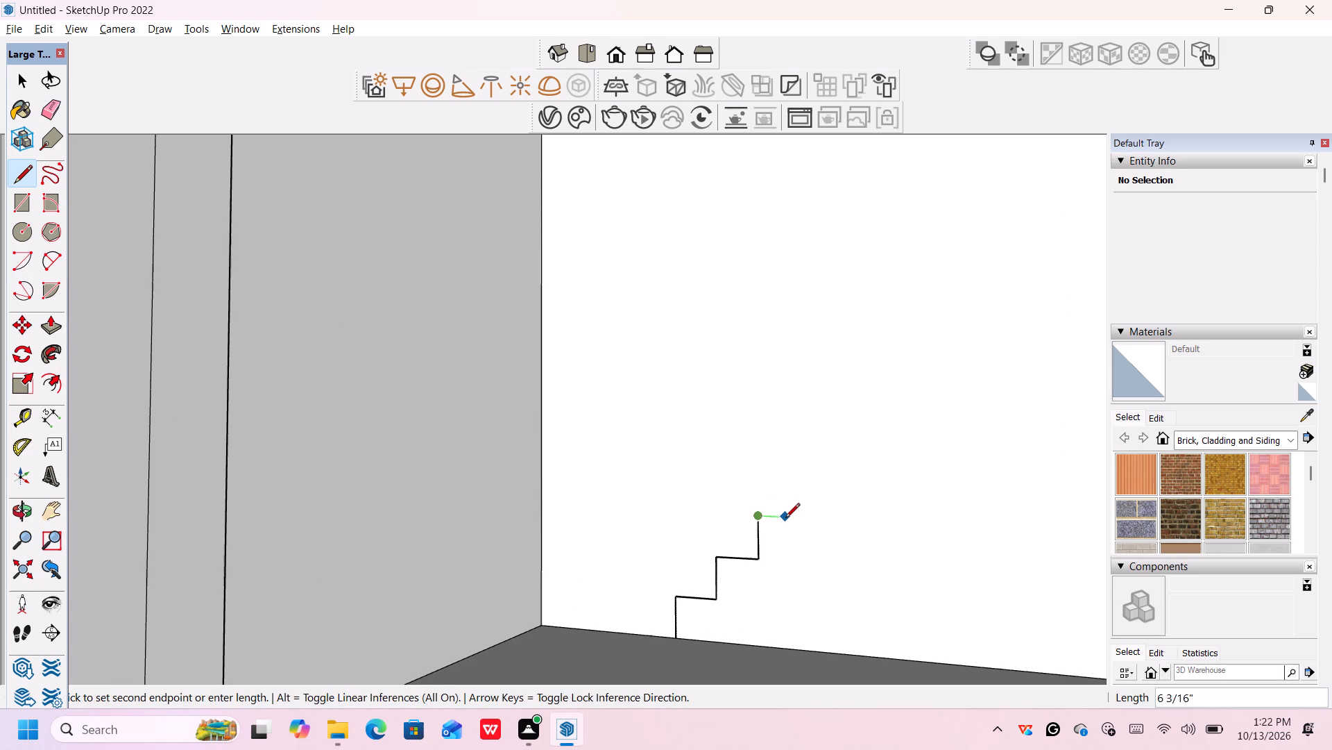
{"action": "left_click", "coordinate": [803, 519]}
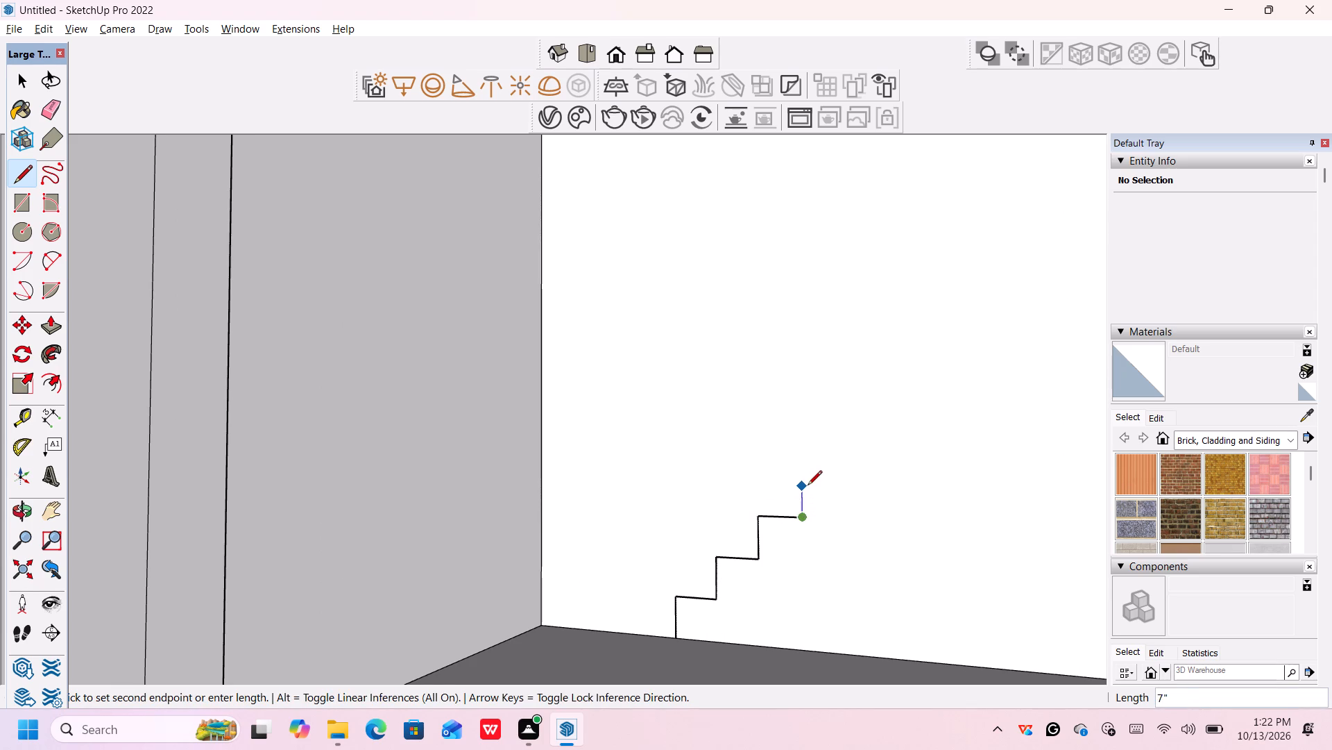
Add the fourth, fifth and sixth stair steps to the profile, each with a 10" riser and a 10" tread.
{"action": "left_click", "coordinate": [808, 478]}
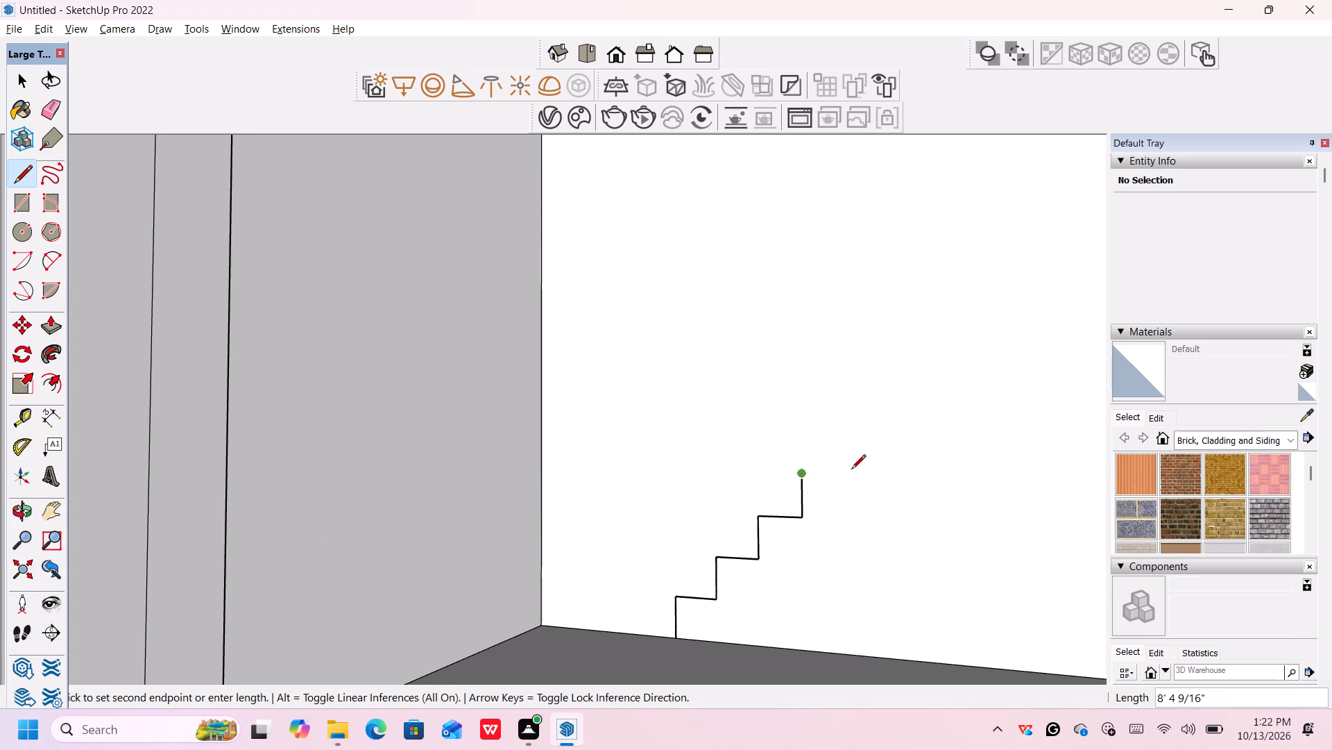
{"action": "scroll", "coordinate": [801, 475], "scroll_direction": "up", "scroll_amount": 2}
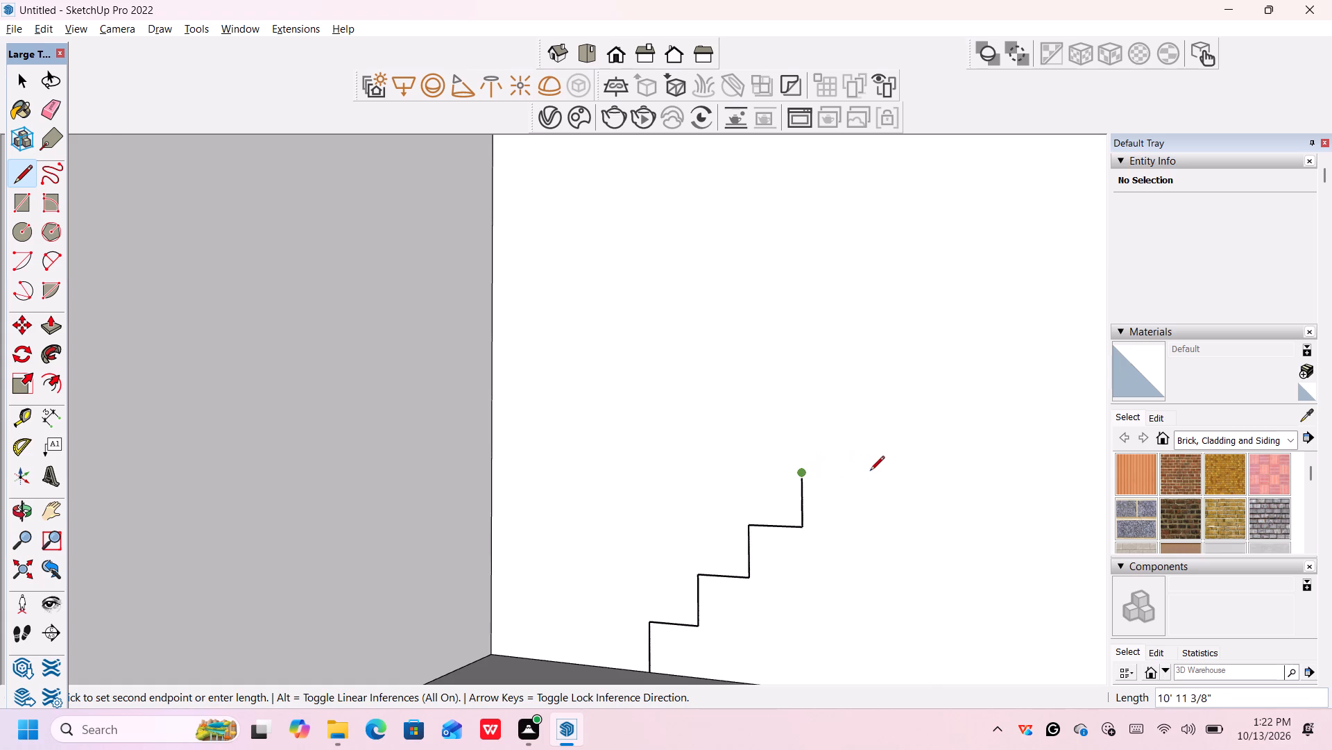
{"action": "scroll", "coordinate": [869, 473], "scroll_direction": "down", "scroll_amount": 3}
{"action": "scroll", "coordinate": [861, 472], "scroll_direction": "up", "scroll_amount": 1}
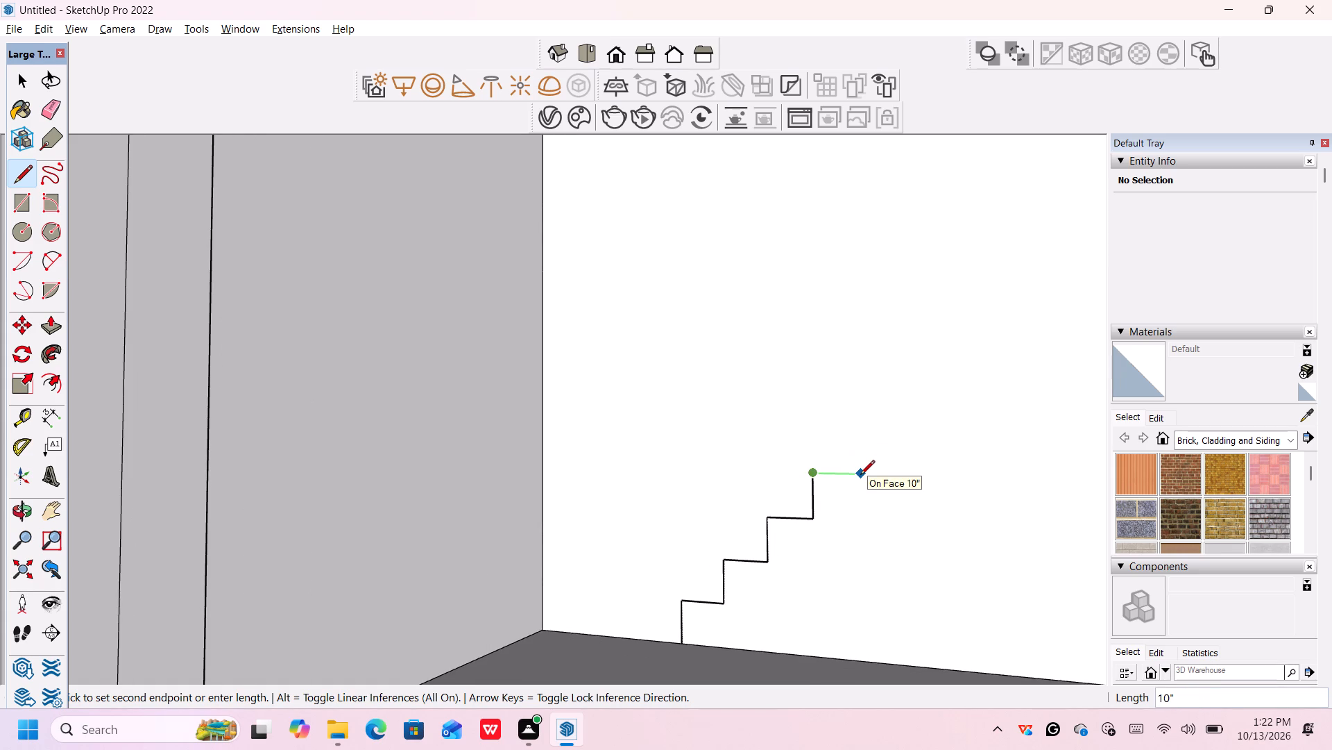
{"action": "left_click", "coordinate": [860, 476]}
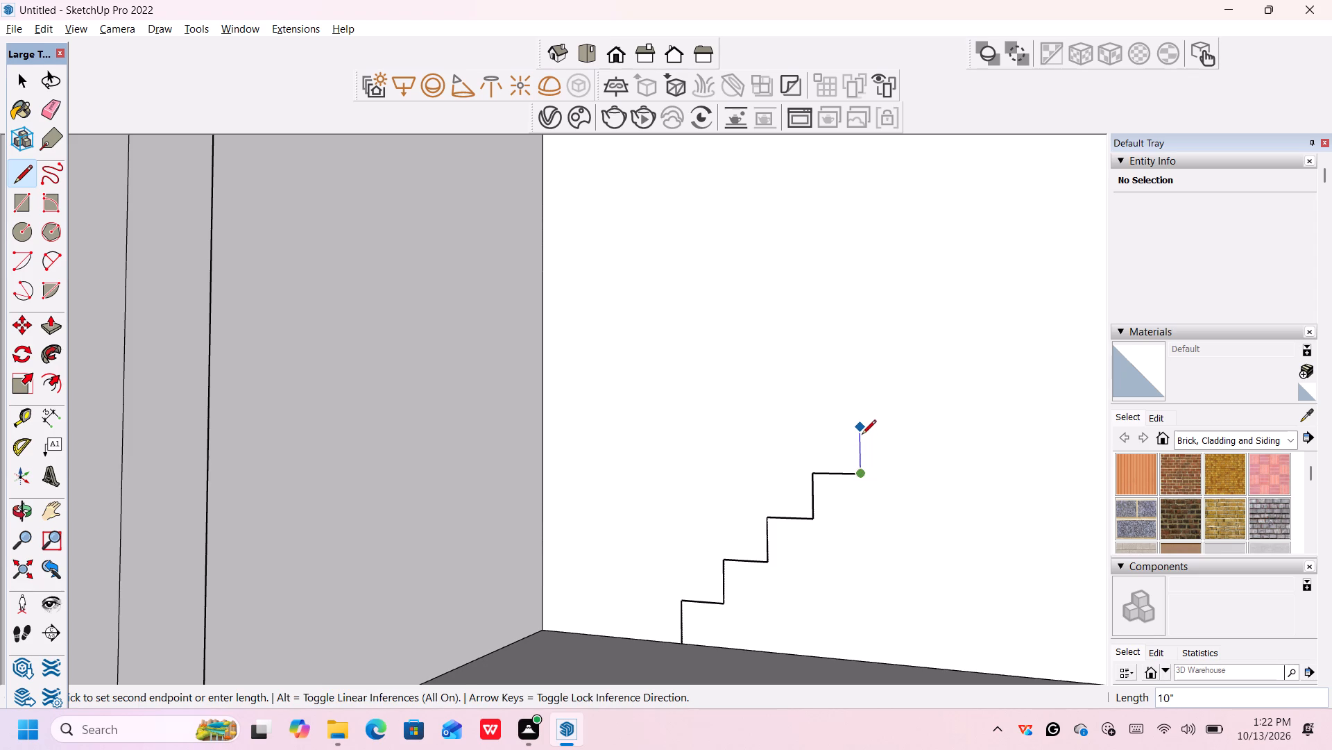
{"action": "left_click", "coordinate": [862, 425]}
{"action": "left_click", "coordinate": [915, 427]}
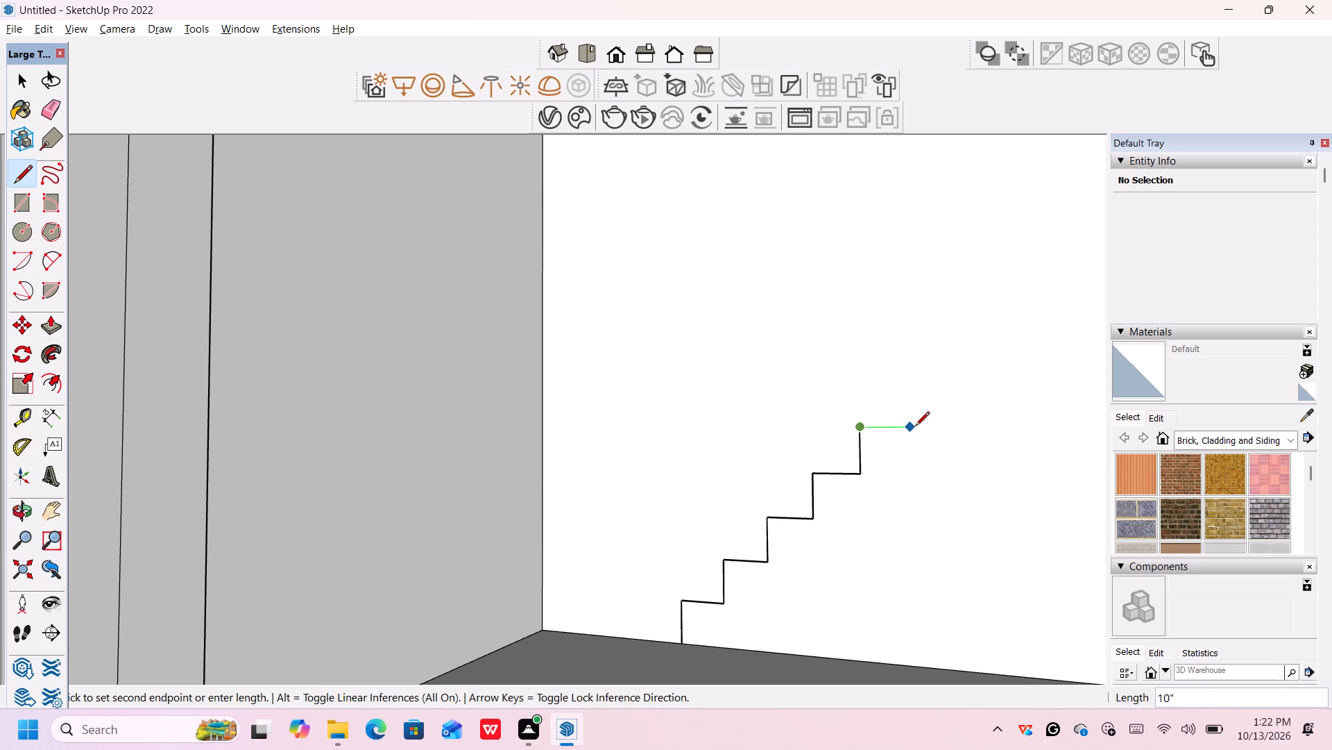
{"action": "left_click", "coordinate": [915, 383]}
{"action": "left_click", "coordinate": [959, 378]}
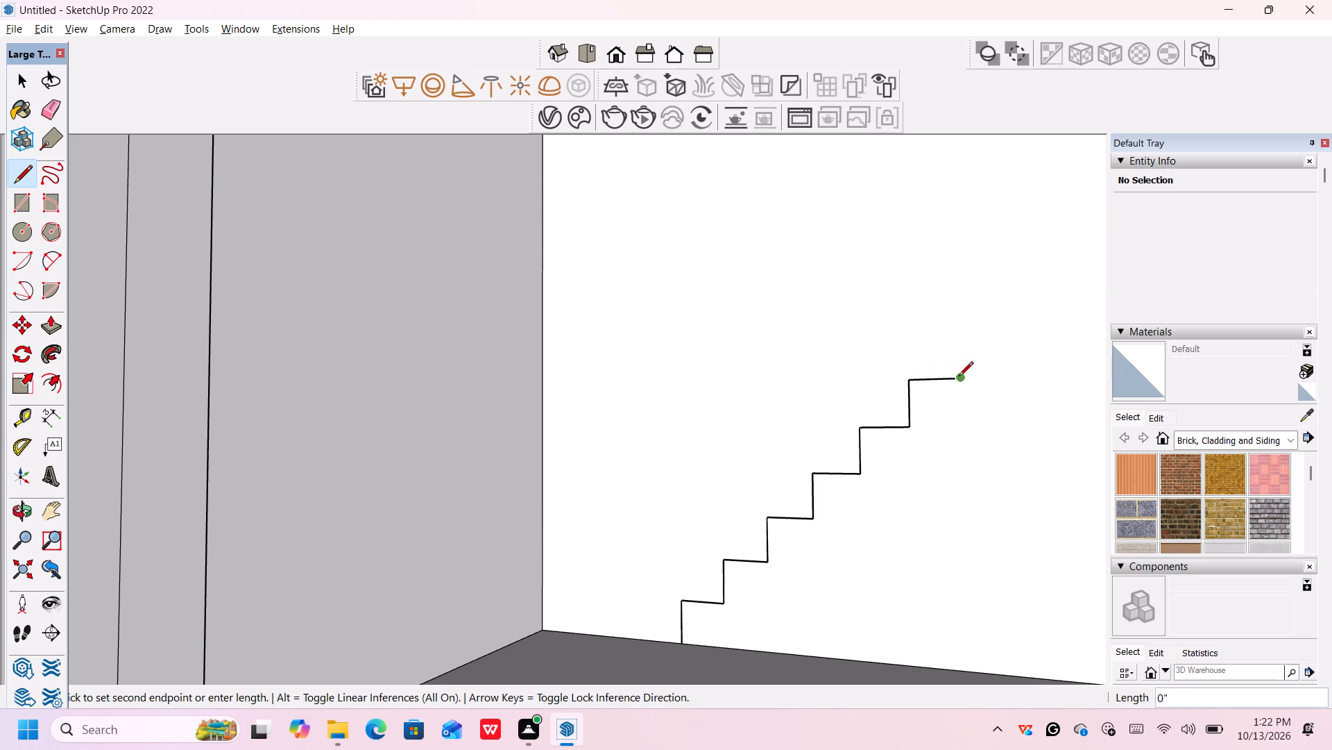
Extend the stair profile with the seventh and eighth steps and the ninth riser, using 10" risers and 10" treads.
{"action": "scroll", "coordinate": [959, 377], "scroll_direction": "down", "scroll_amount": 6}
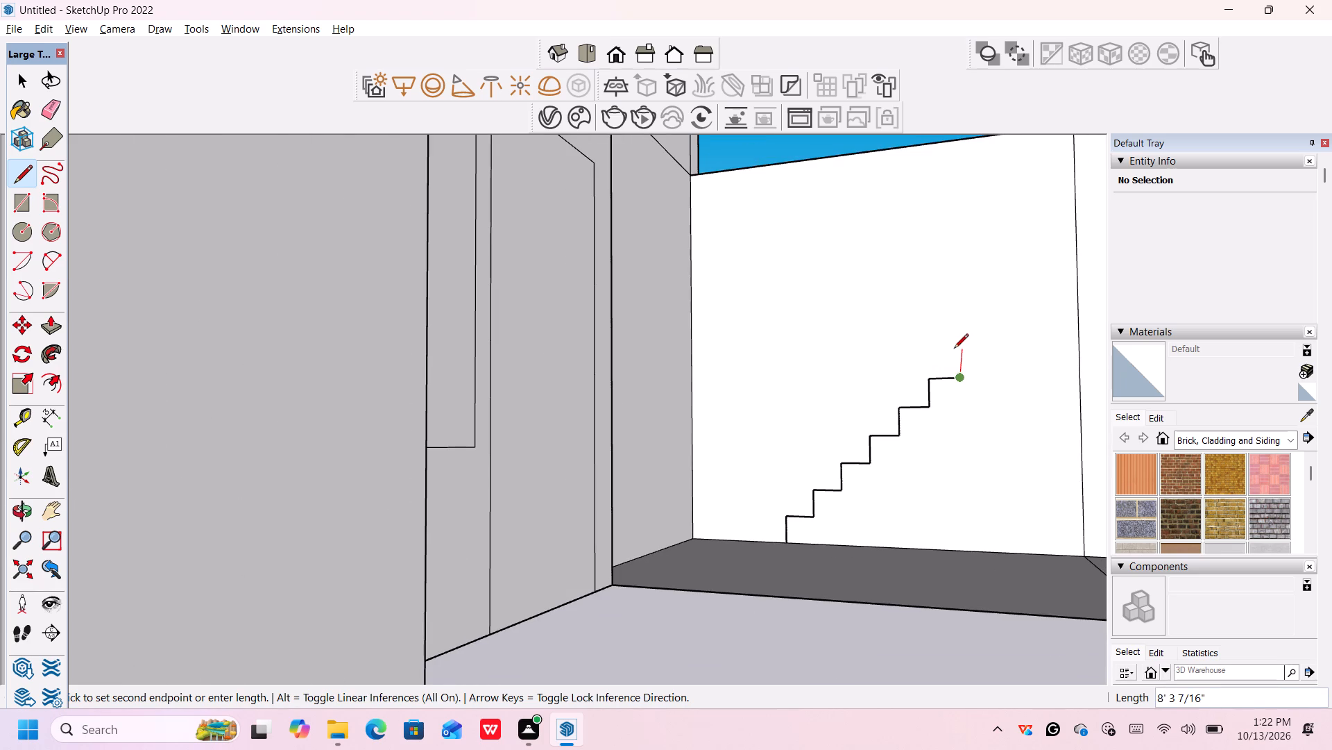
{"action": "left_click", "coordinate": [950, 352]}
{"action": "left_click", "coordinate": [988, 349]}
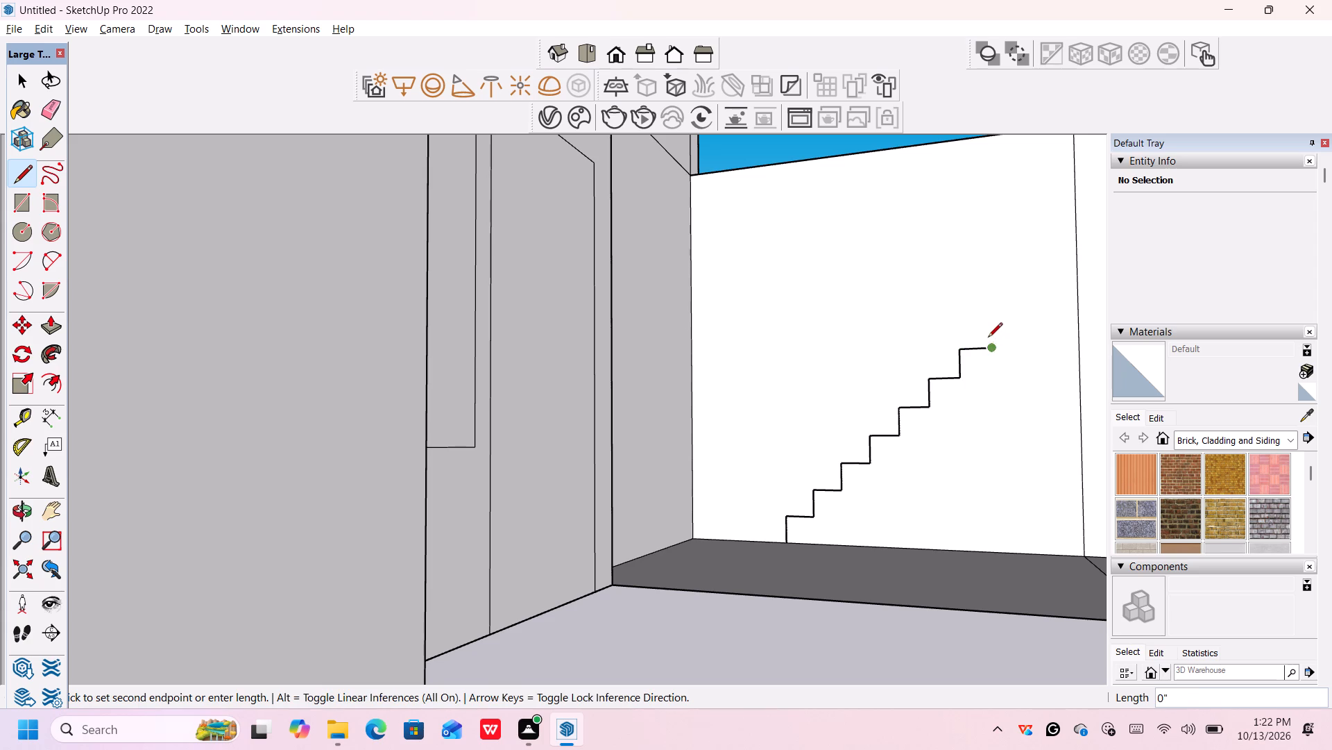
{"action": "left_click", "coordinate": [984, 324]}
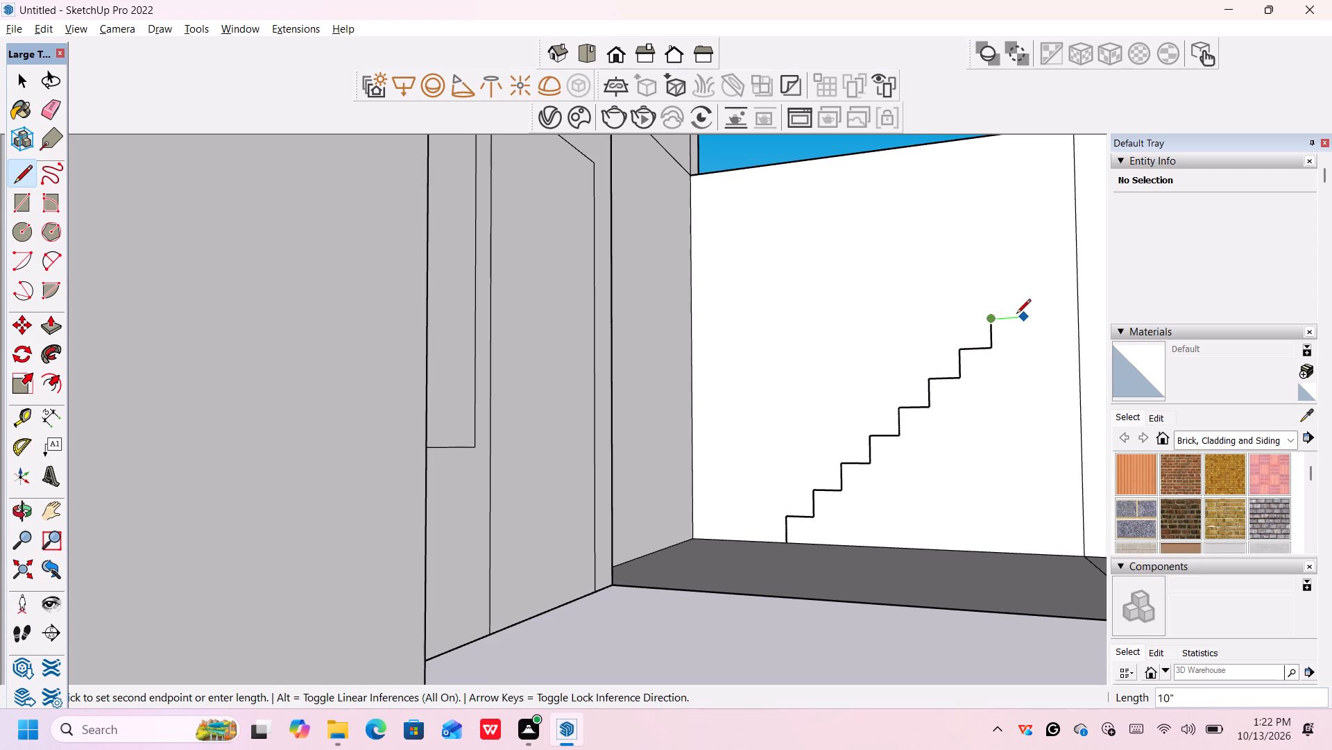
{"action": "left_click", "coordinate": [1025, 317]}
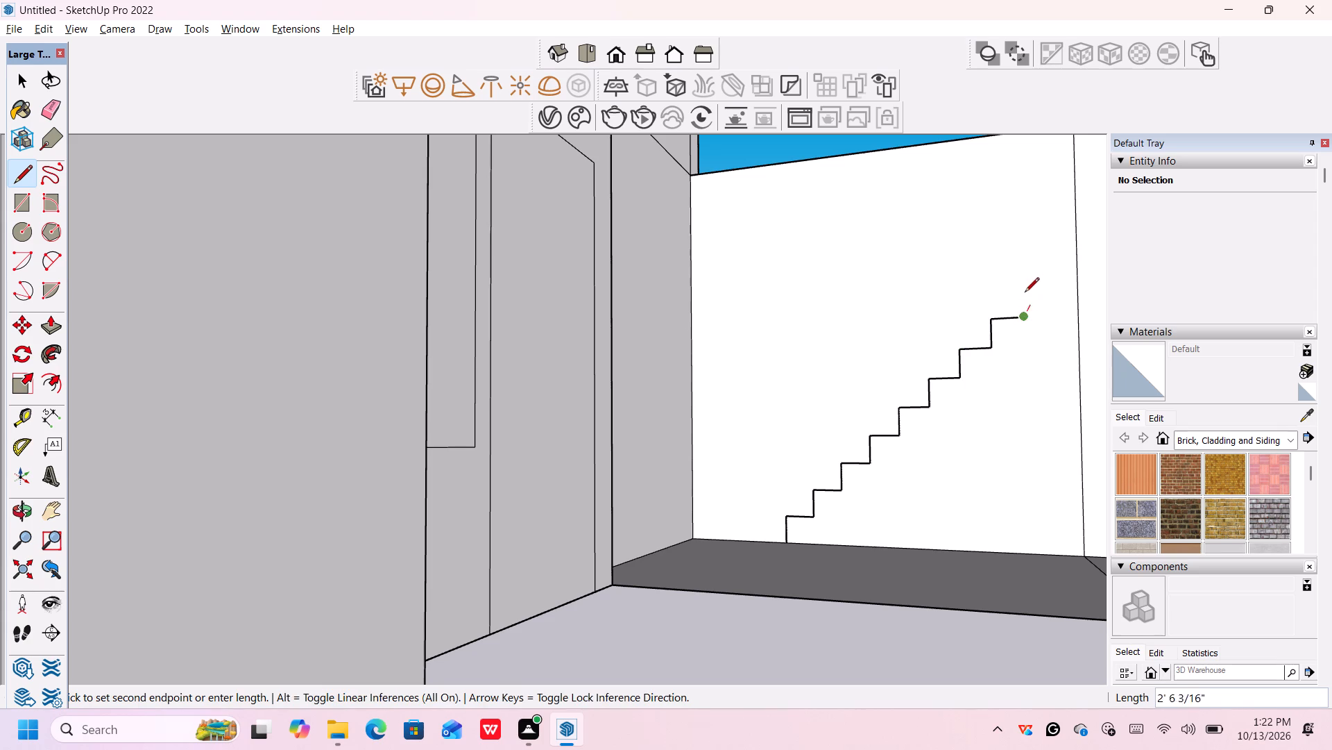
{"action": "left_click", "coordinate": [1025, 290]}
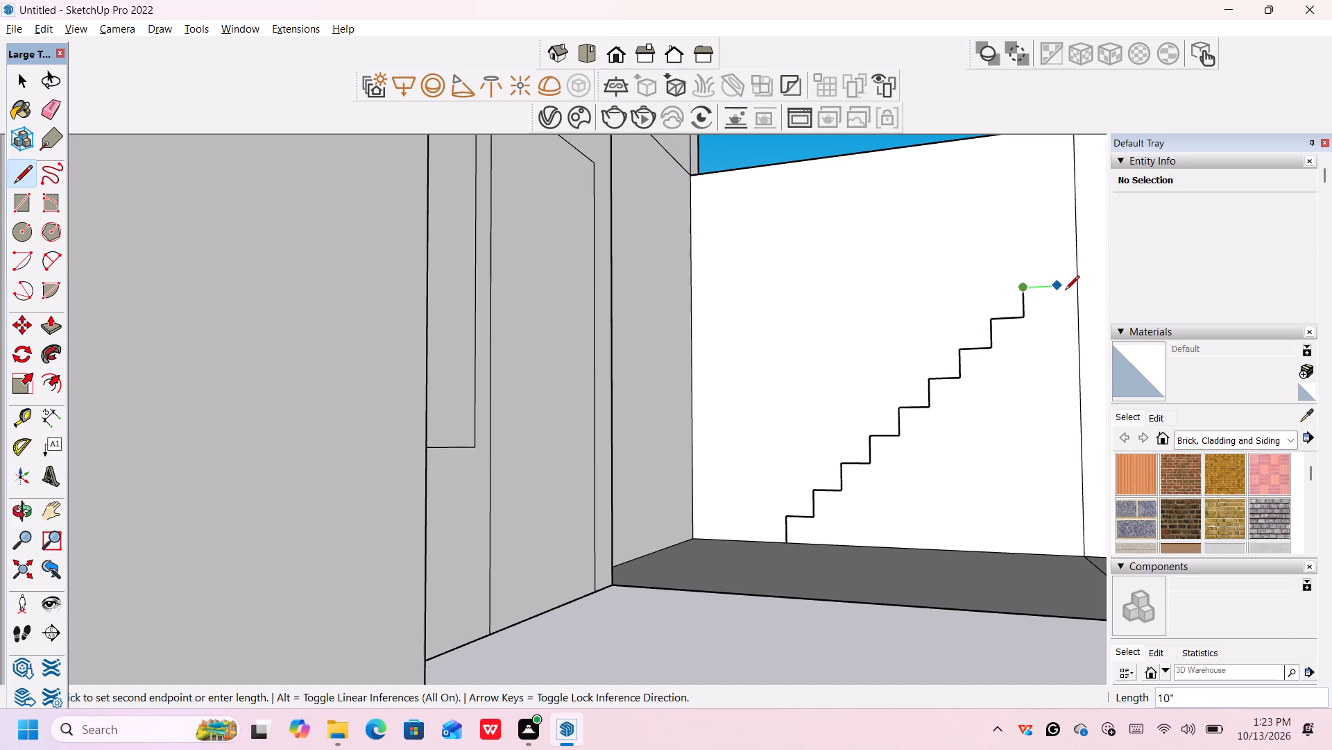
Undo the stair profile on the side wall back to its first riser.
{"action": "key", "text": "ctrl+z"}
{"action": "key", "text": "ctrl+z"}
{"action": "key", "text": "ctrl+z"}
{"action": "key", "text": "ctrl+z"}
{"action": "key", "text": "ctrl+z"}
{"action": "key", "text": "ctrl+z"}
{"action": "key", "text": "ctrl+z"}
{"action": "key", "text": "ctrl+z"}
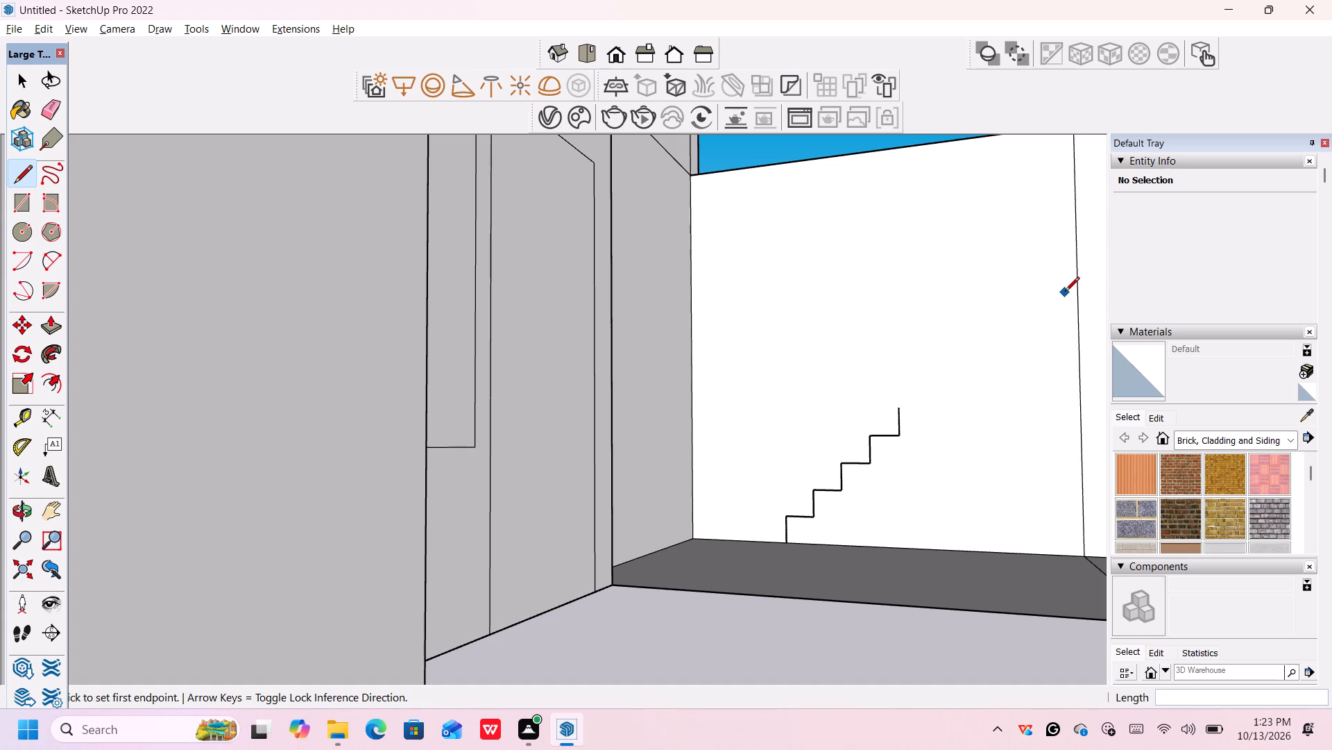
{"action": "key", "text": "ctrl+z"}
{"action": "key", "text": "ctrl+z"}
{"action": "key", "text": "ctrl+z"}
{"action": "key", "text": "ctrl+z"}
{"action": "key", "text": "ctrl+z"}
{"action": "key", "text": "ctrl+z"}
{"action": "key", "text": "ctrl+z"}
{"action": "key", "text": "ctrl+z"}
From the top of the first riser, draw a 1' tread, a second riser about 1' high, and another 1' tread.
{"action": "left_click", "coordinate": [784, 519]}
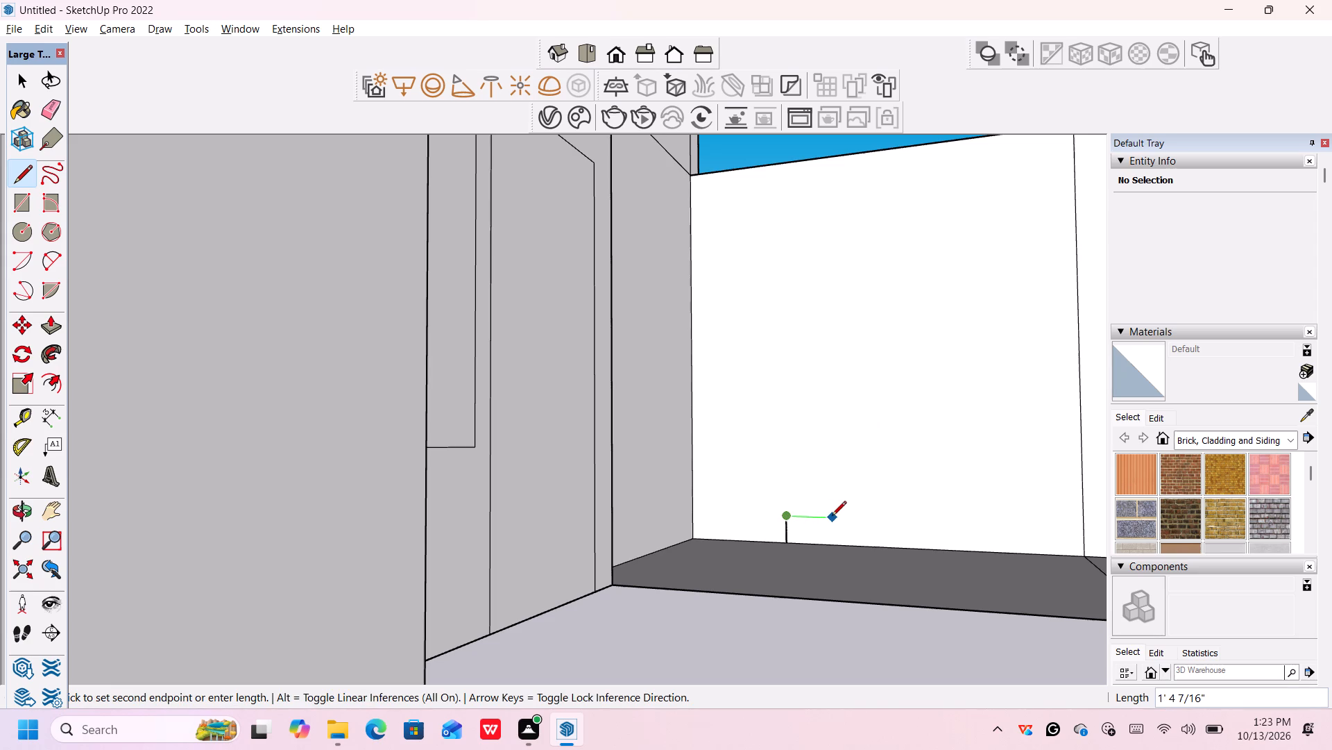
{"action": "type", "text": "1'"}
{"action": "key", "text": "Return"}
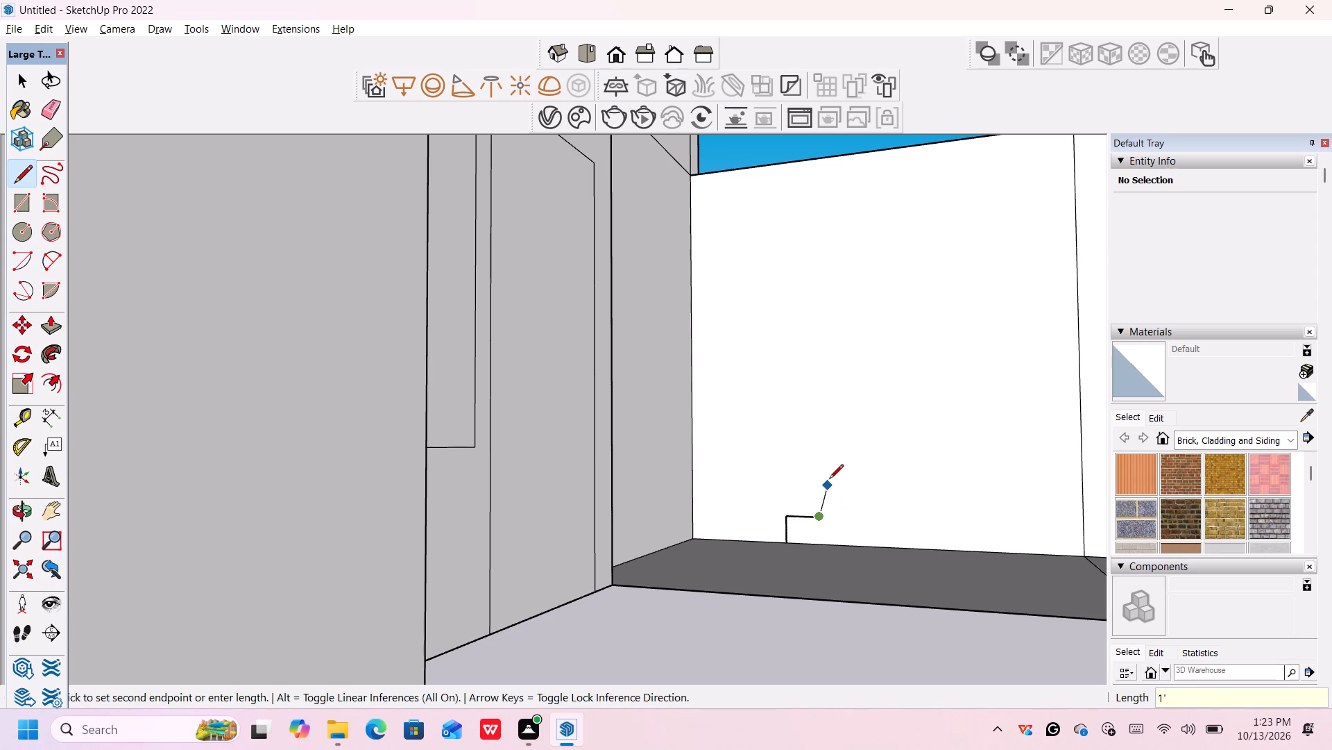
{"action": "left_click", "coordinate": [819, 482]}
{"action": "type", "text": "1'"}
{"action": "key", "text": "Return"}
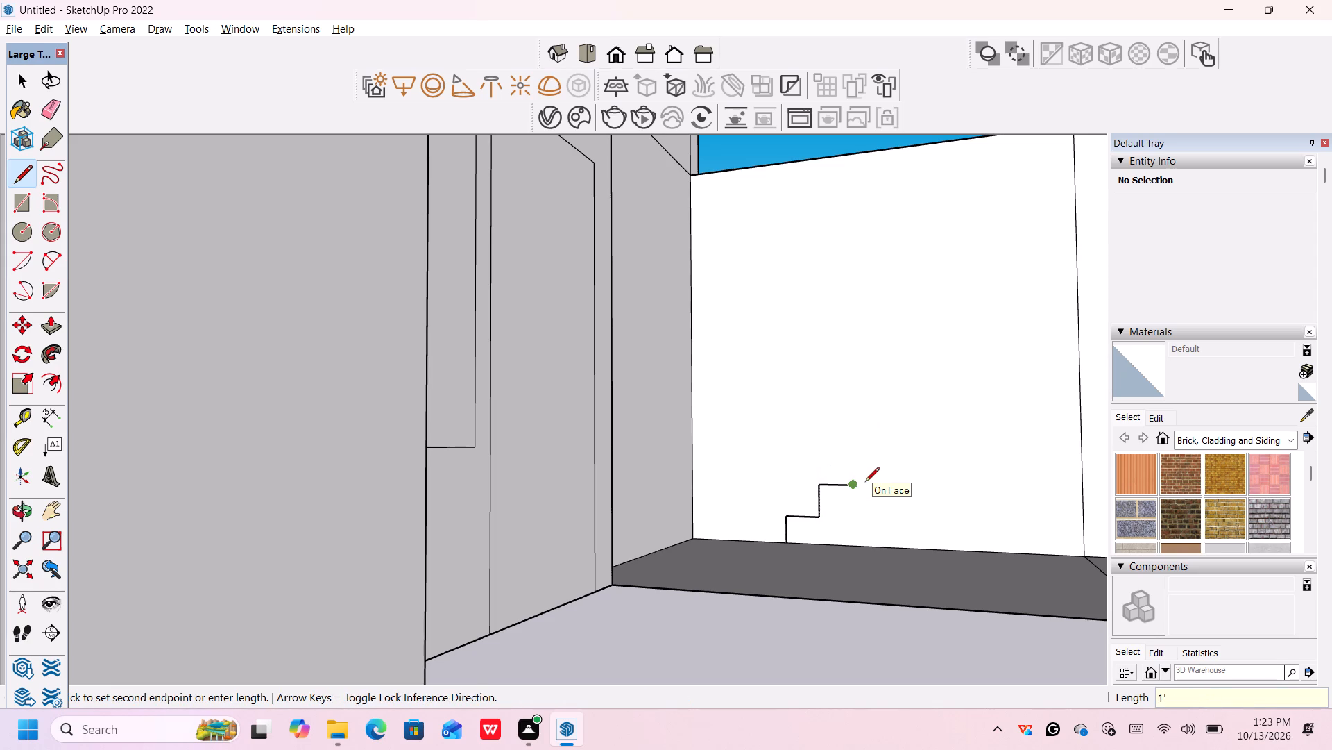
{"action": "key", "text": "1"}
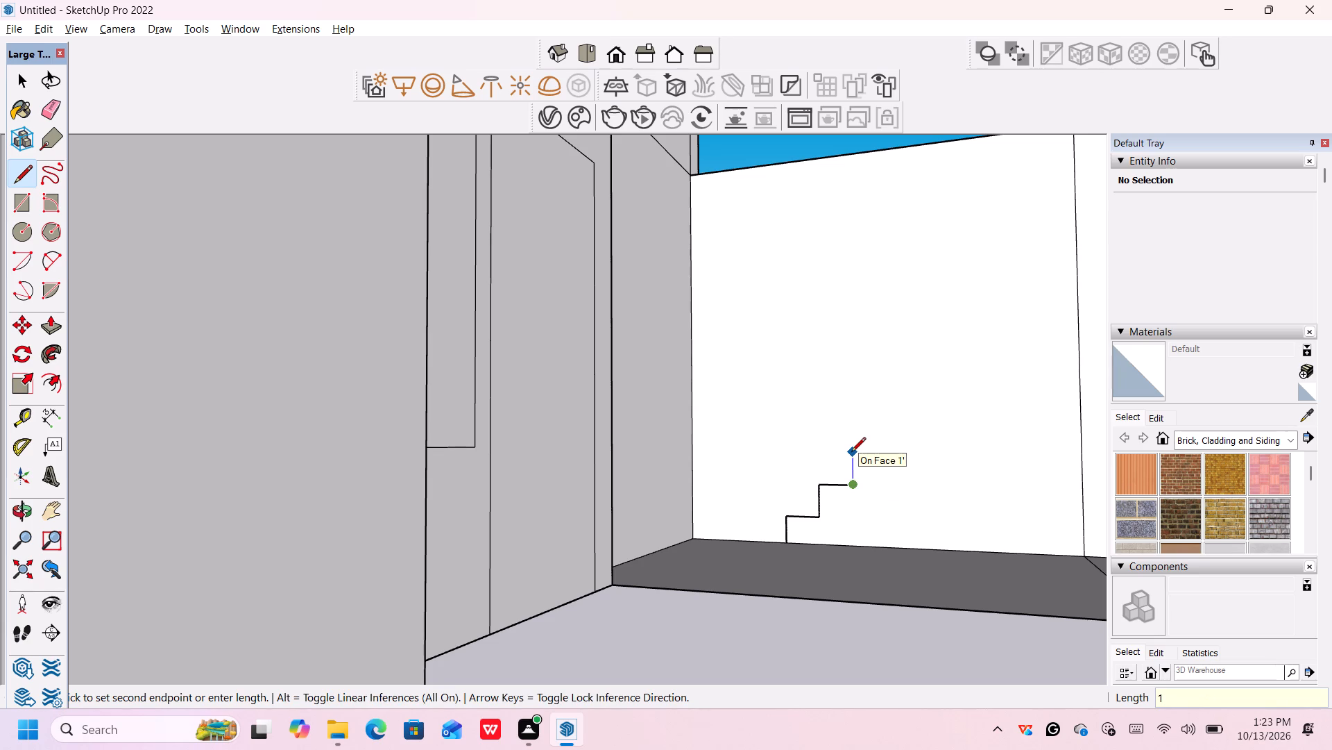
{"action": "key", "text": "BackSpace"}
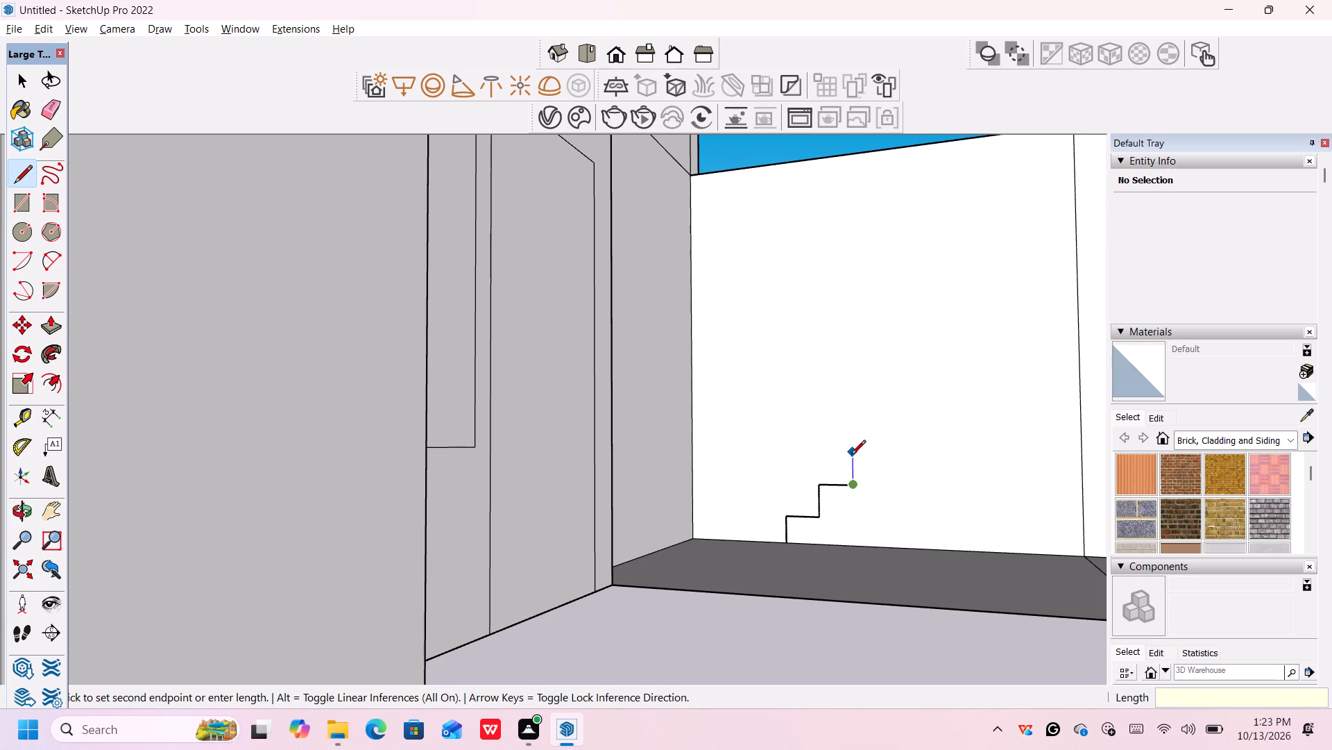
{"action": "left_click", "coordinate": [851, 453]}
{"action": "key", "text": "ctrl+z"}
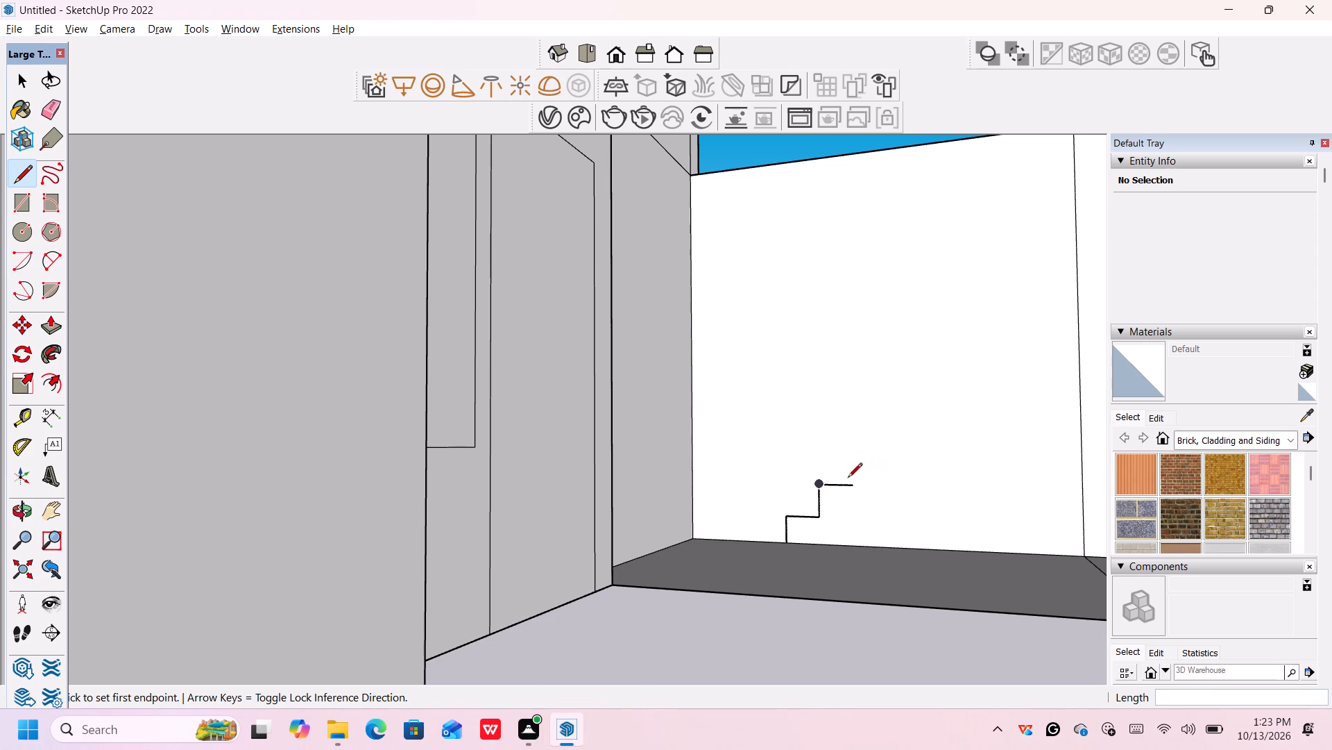
Draw the third riser 1' upward from the end of the second tread.
{"action": "left_click", "coordinate": [853, 487]}
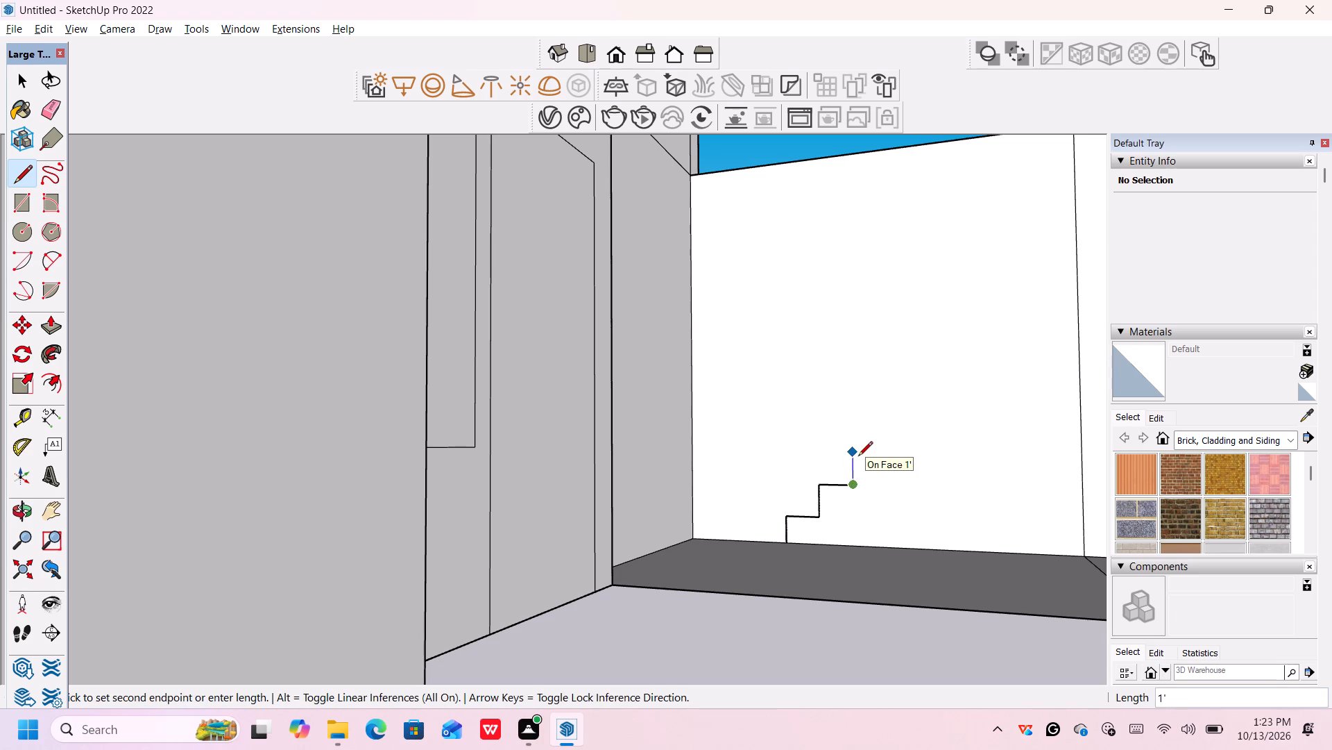
{"action": "left_click", "coordinate": [855, 451]}
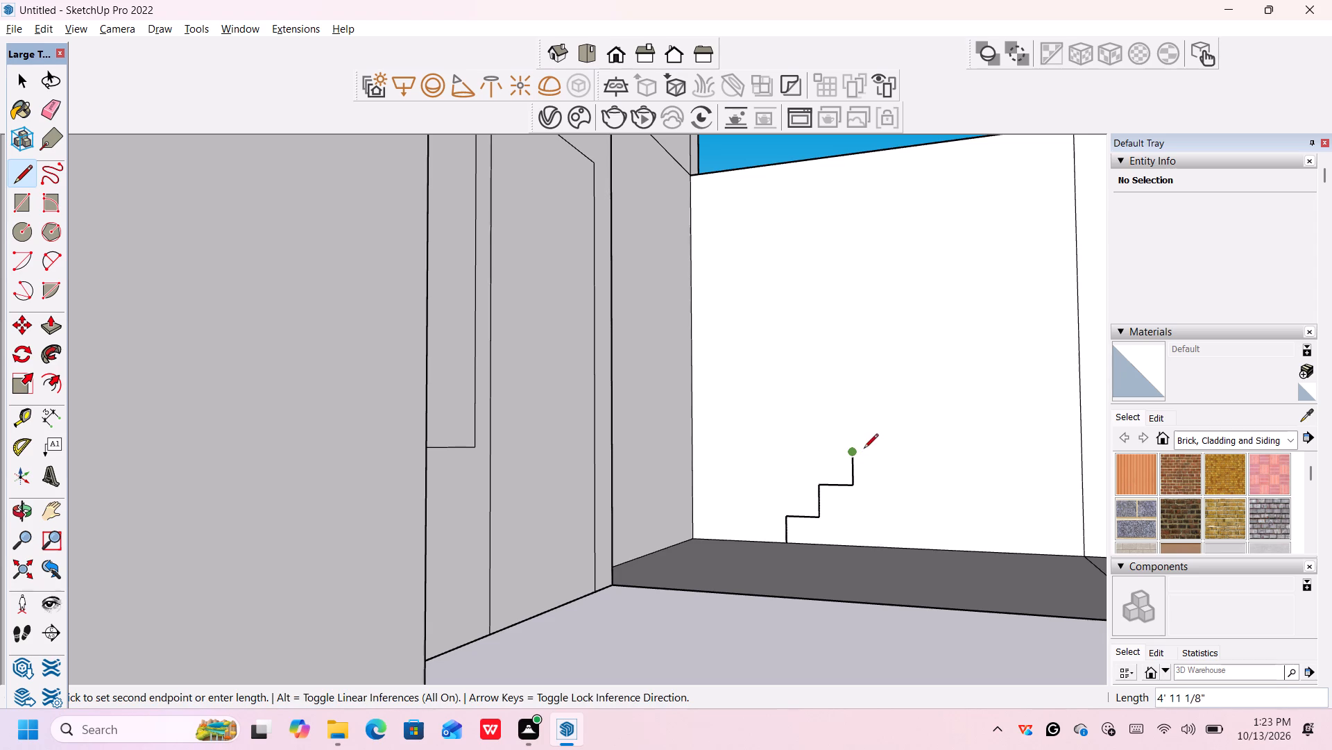
{"action": "left_click", "coordinate": [850, 449]}
{"action": "left_click", "coordinate": [852, 450]}
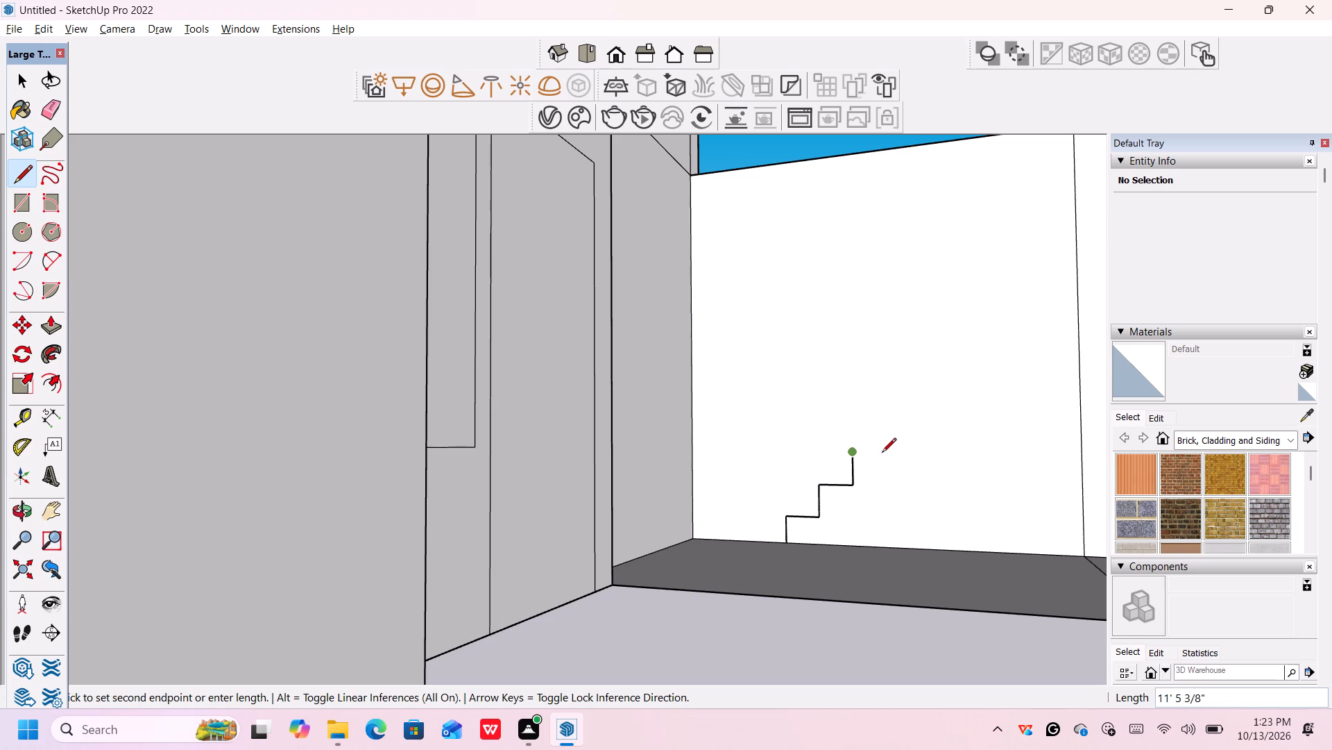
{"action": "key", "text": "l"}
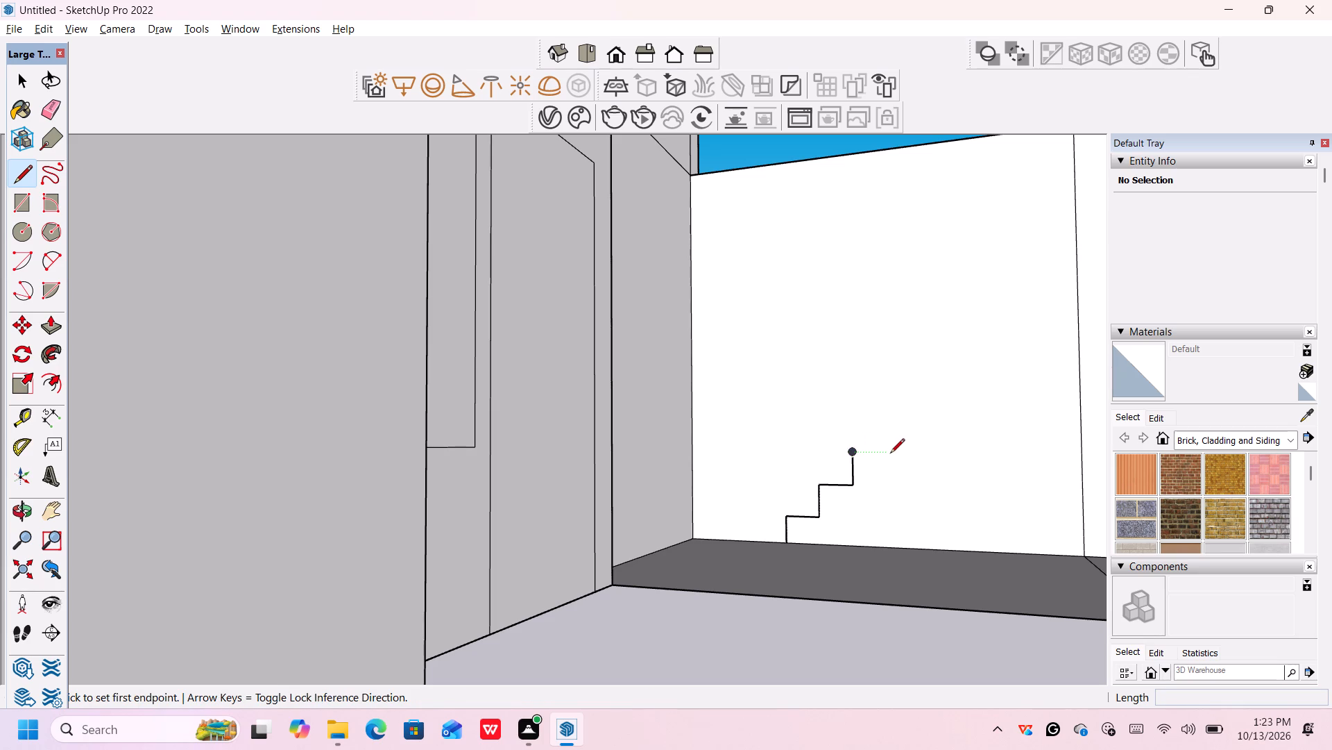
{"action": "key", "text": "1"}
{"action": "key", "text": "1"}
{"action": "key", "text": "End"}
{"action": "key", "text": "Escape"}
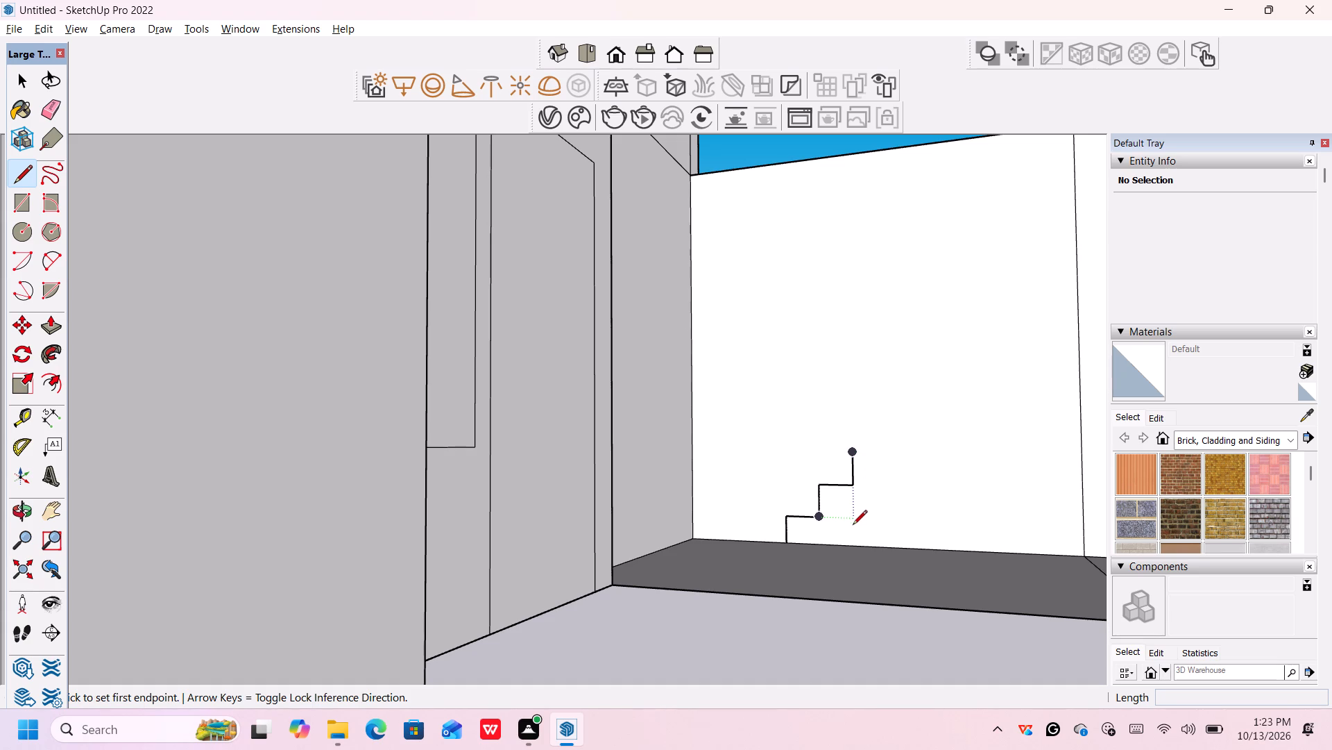
Draw a 1' line along the red axis from the top of the third riser for the third tread.
{"action": "key", "text": "space"}
{"action": "key", "text": "l"}
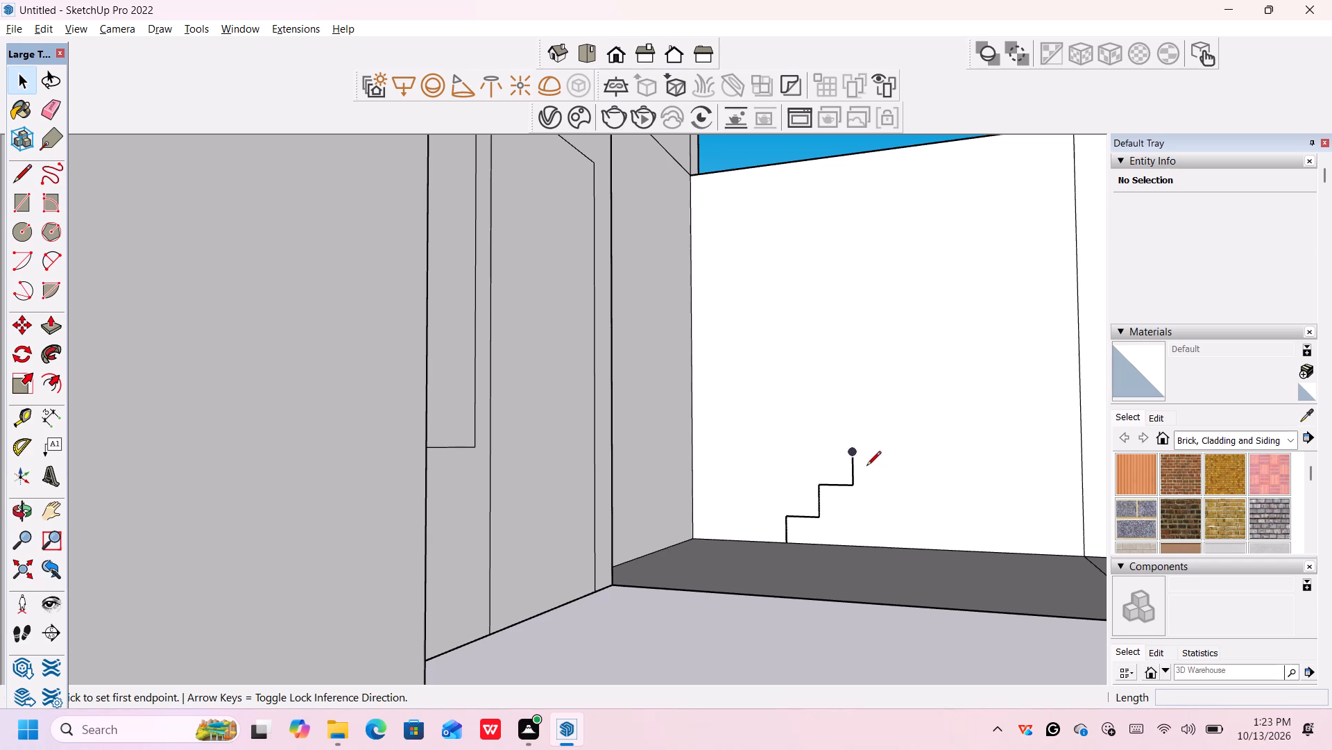
{"action": "left_click", "coordinate": [853, 453]}
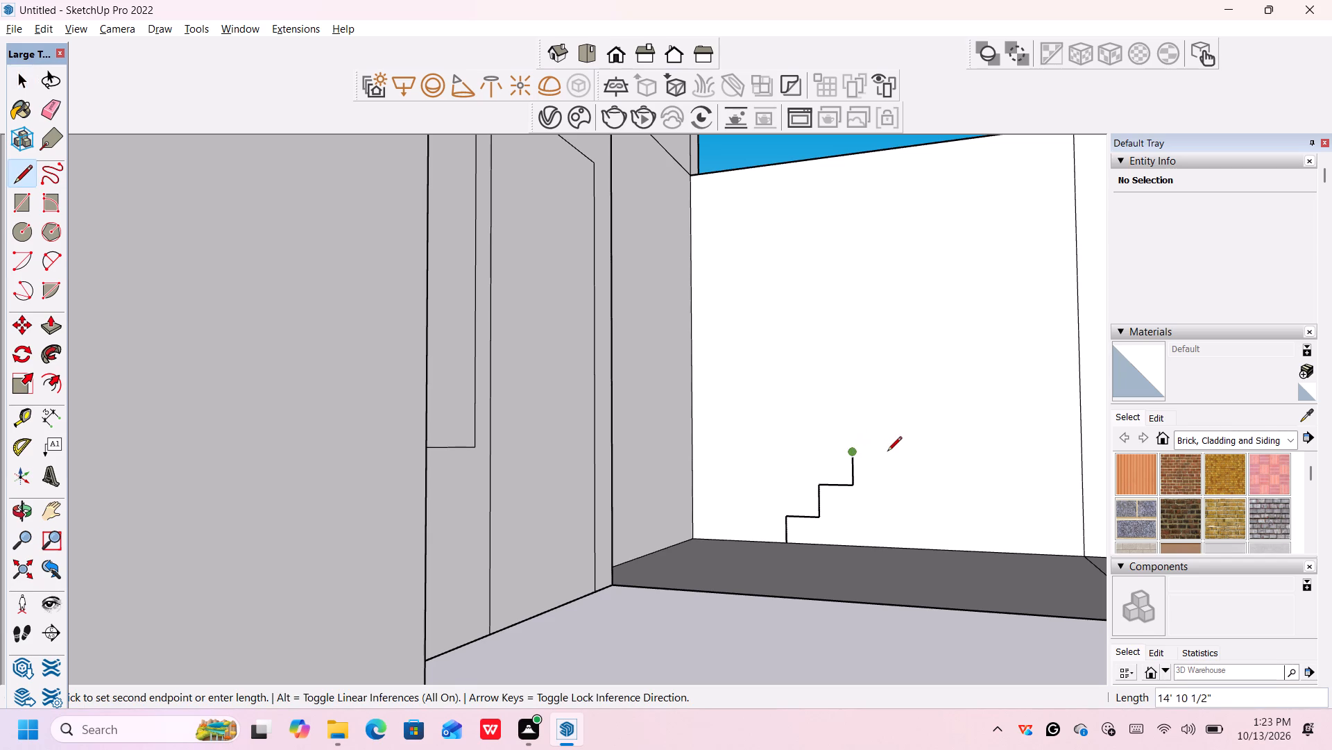
{"action": "key", "text": "1"}
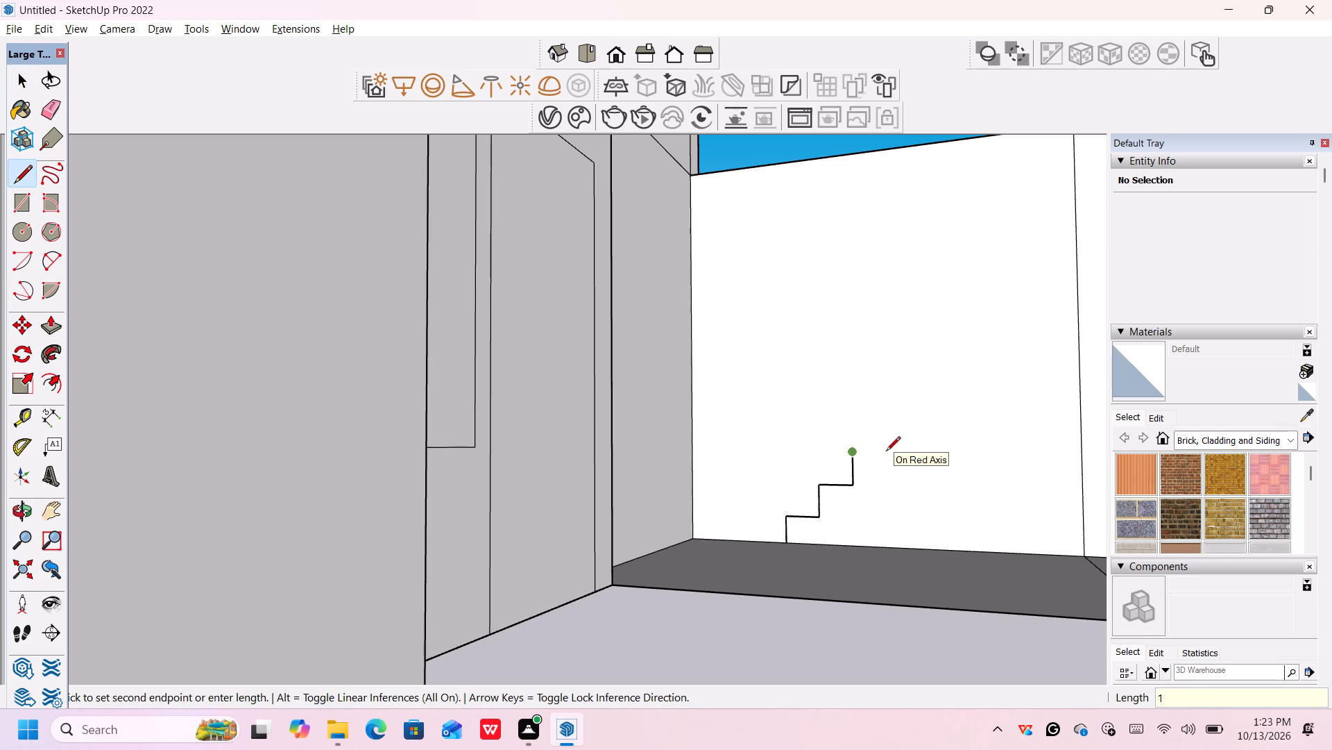
{"action": "key", "text": "apostrophe"}
{"action": "key", "text": "Return"}
{"action": "scroll", "coordinate": [862, 484], "scroll_direction": "up", "scroll_amount": 3}
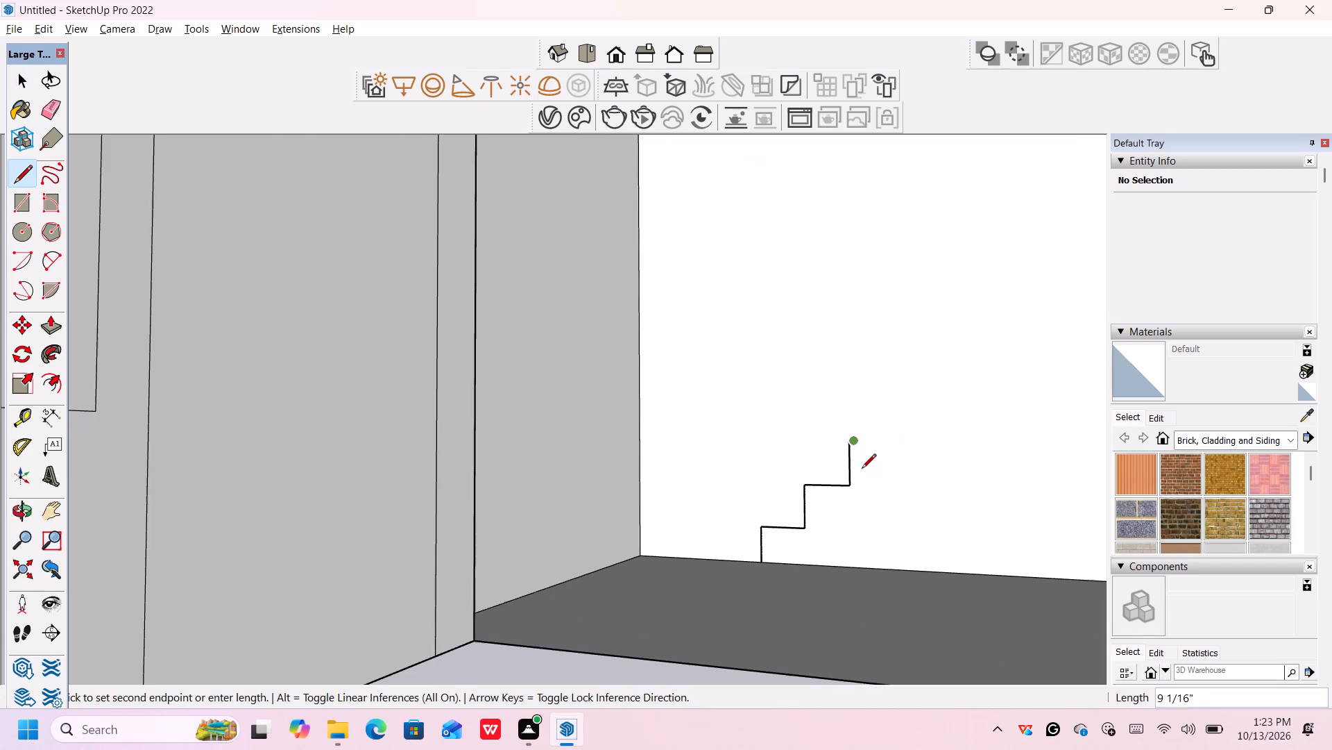
Undo the last line at the top of the third riser and draw the third tread 1' along the green axis.
{"action": "scroll", "coordinate": [853, 442], "scroll_direction": "up", "scroll_amount": 6}
{"action": "middle_click_drag", "start_coordinate": [855, 459], "coordinate": [903, 526]}
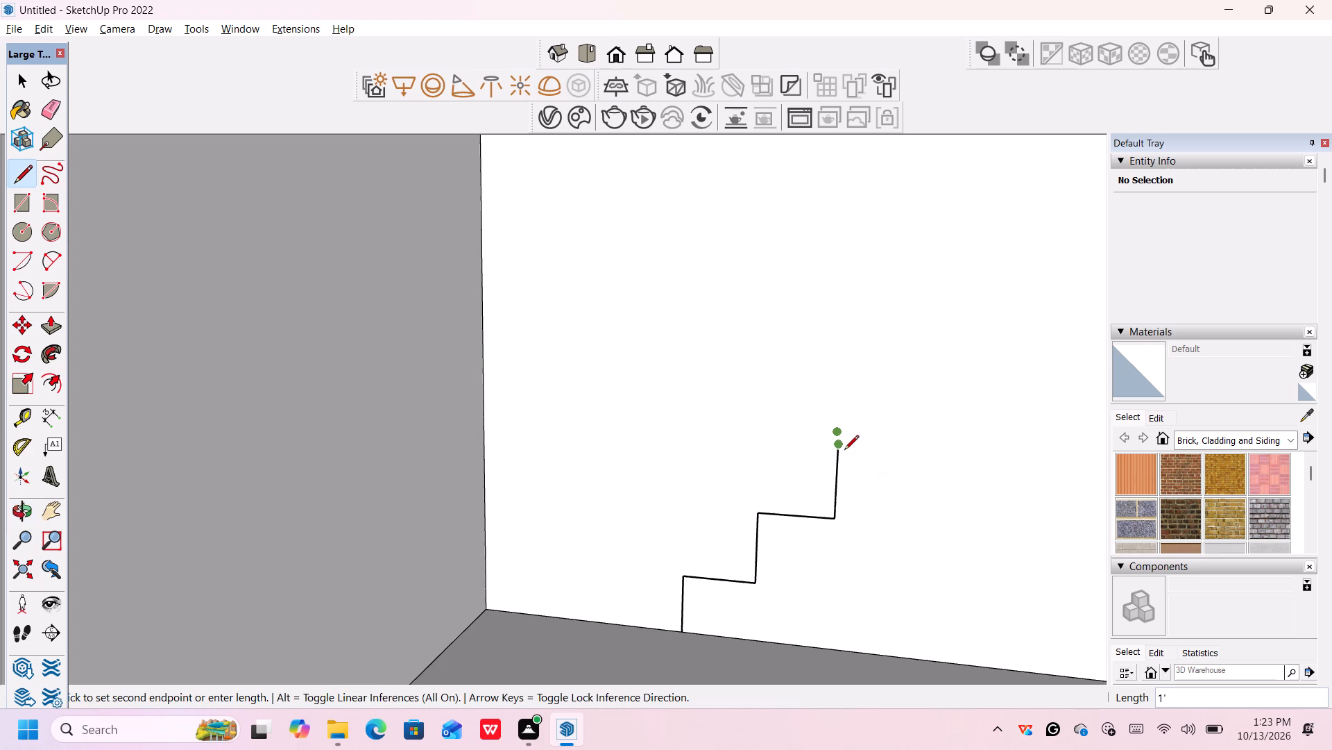
{"action": "scroll", "coordinate": [844, 451], "scroll_direction": "up", "scroll_amount": 5}
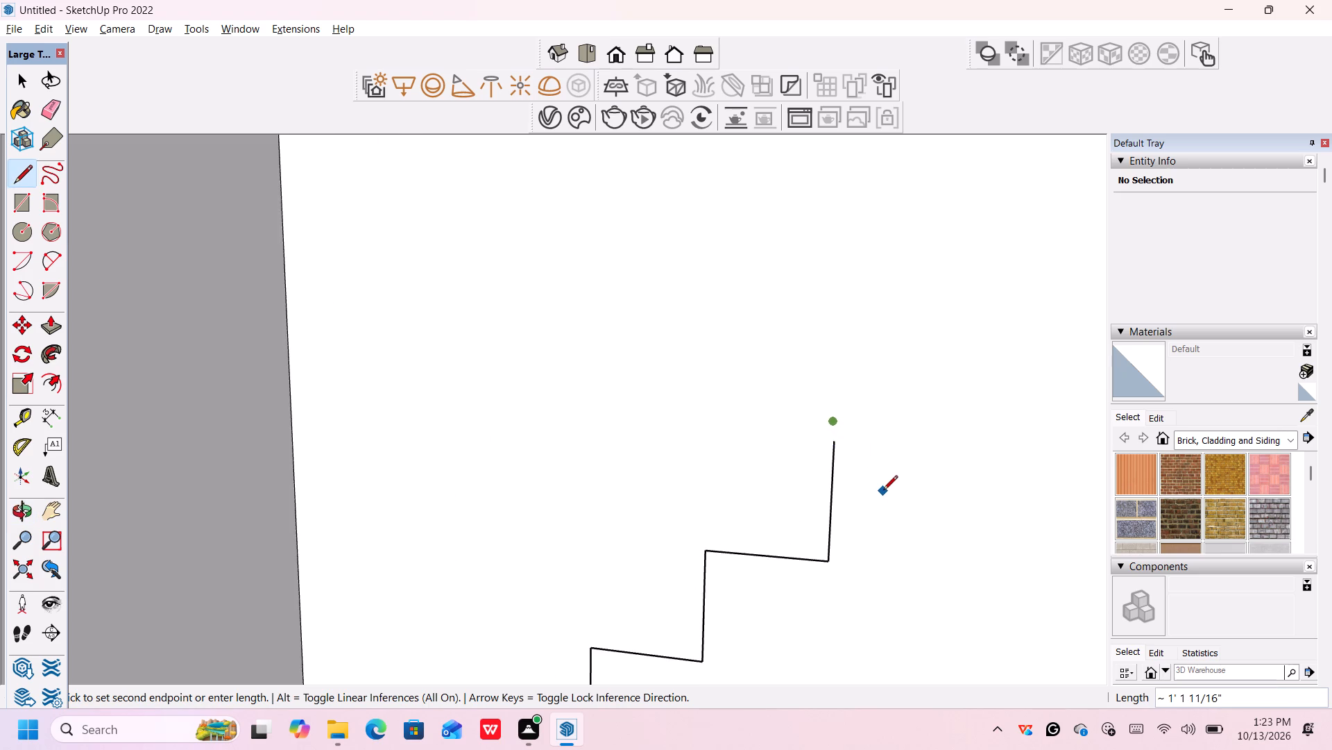
{"action": "key", "text": "ctrl+z"}
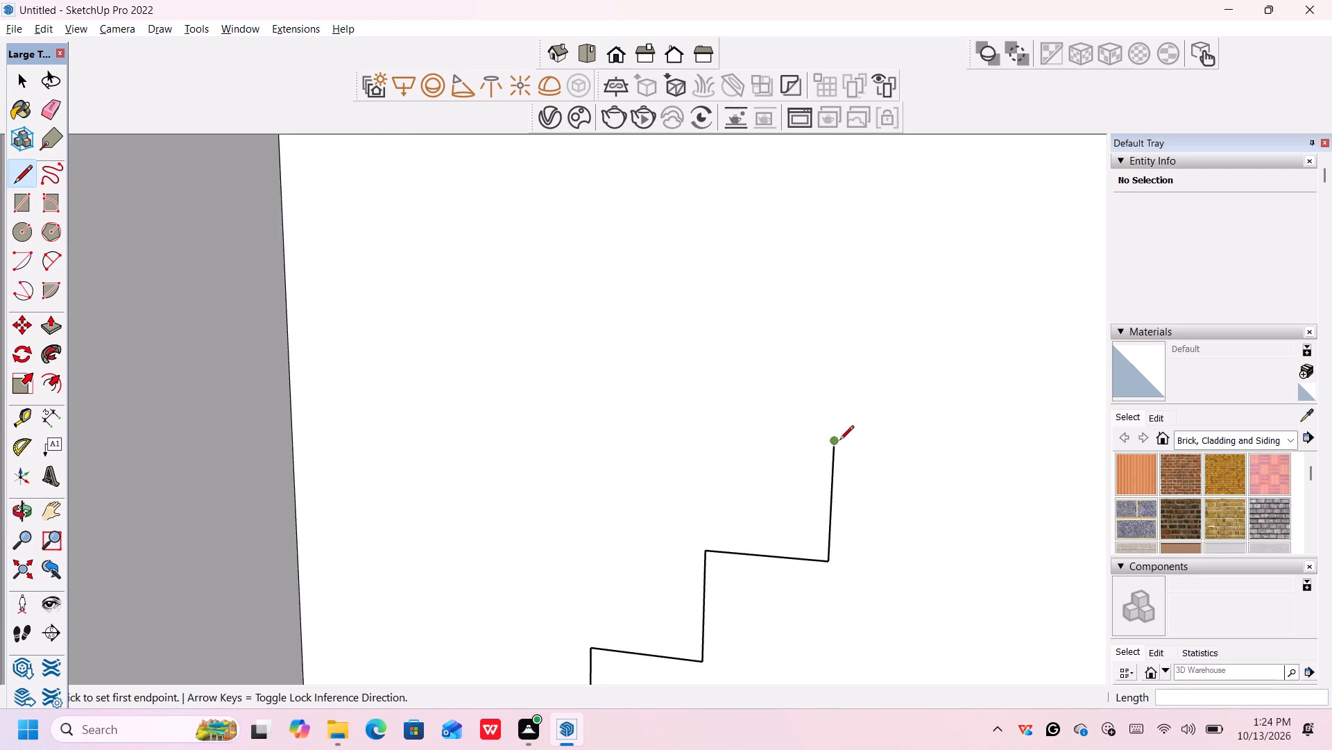
{"action": "left_click", "coordinate": [839, 441]}
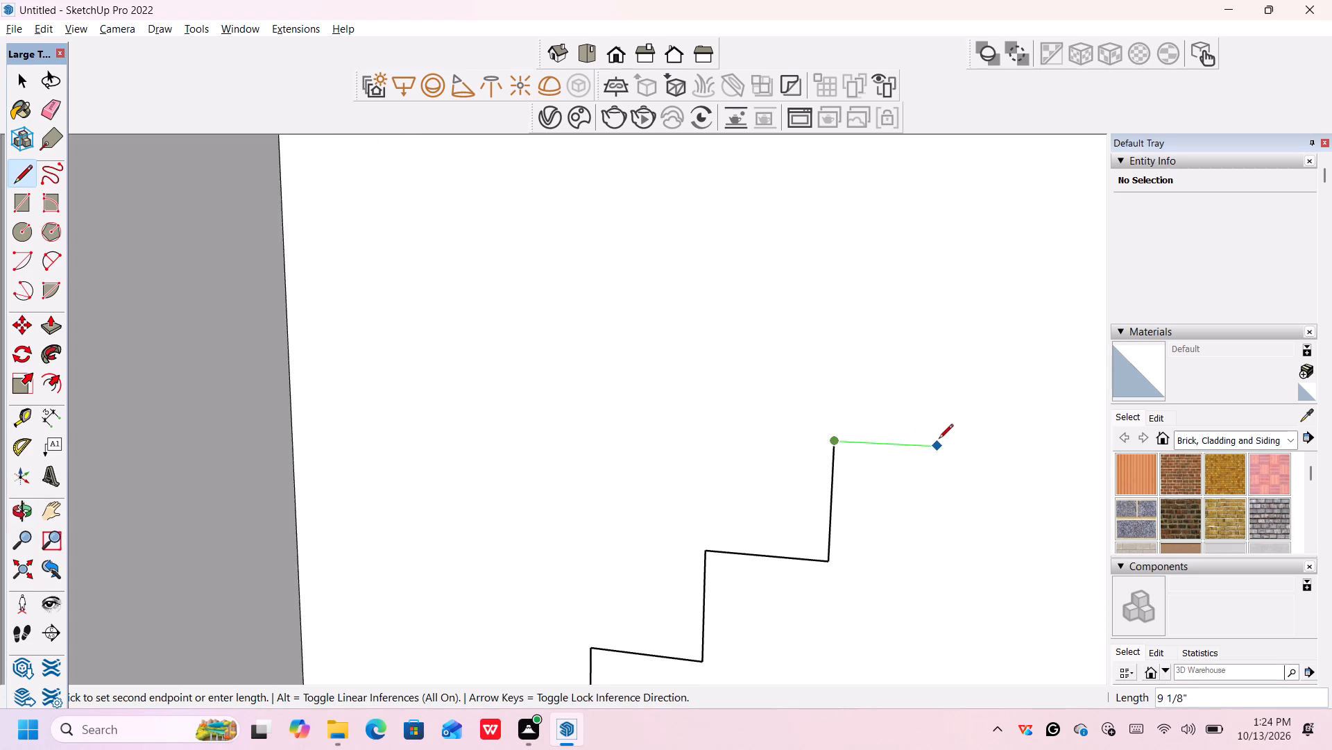
{"action": "type", "text": "1'"}
{"action": "key", "text": "Return"}
Continue the stair profile from the third tread with 1' risers and 1' treads through the end of the sixth tread.
{"action": "scroll", "coordinate": [954, 447], "scroll_direction": "down", "scroll_amount": 6}
{"action": "scroll", "coordinate": [1018, 439], "scroll_direction": "down", "scroll_amount": 5}
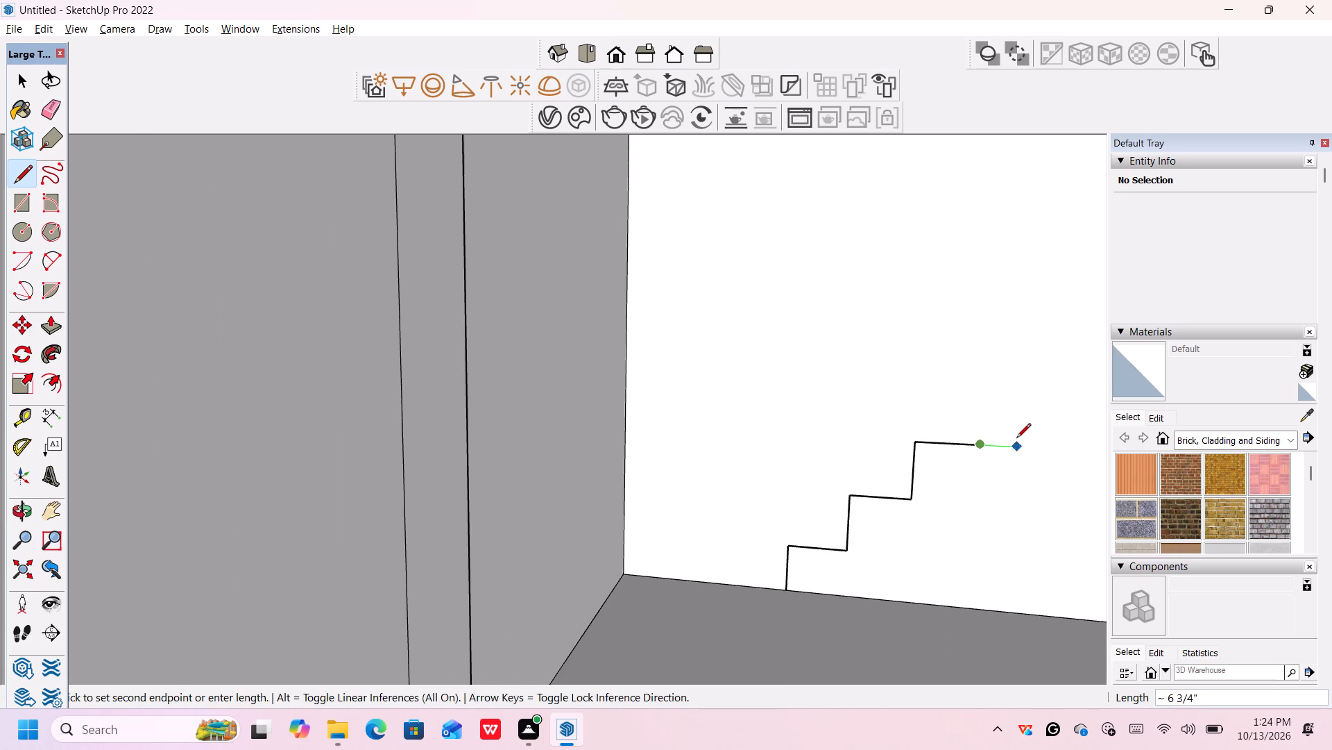
{"action": "left_click", "coordinate": [984, 381]}
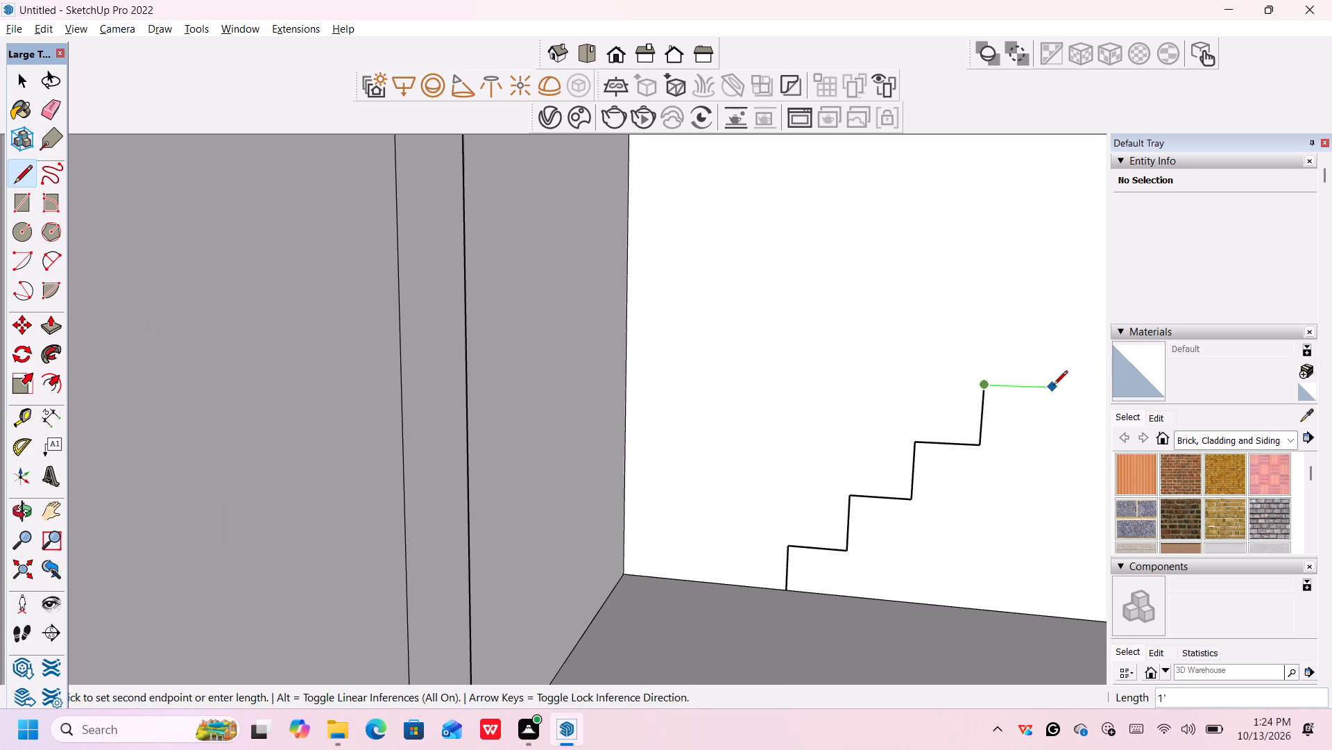
{"action": "left_click", "coordinate": [1052, 385]}
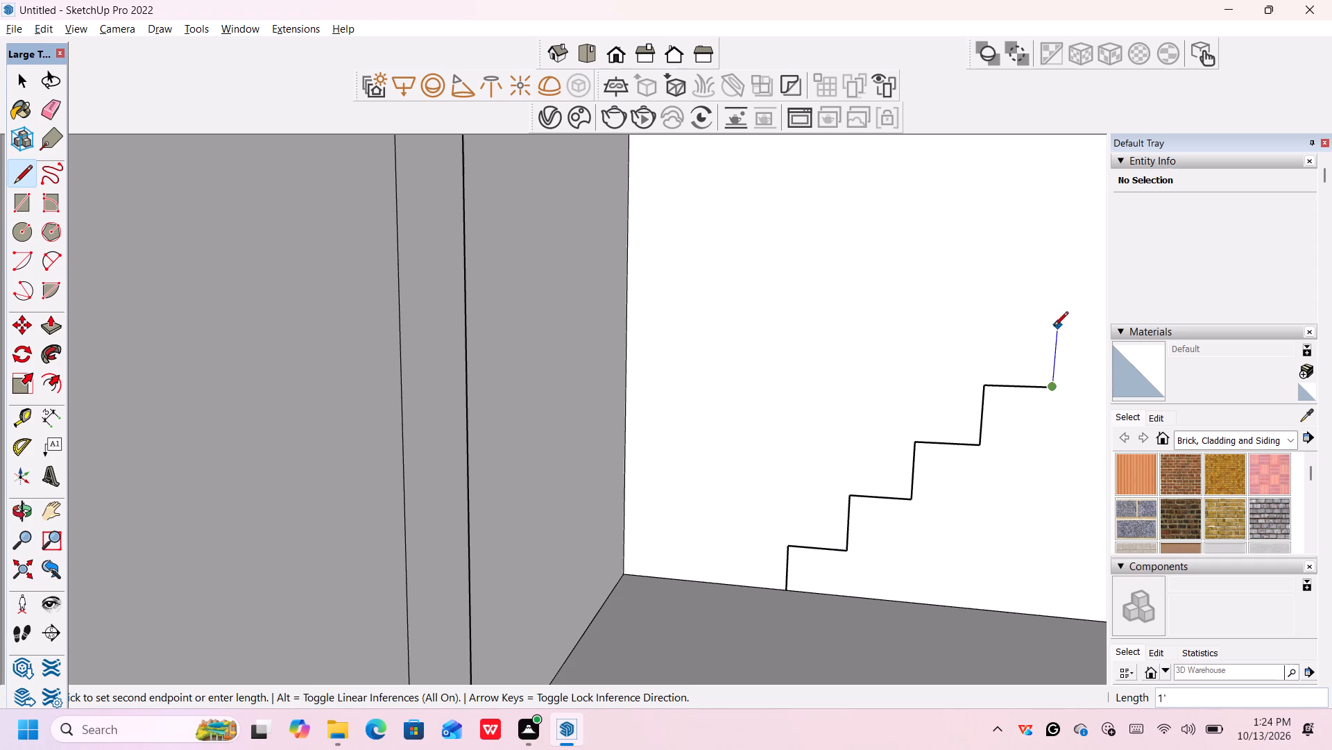
{"action": "left_click", "coordinate": [1054, 326]}
{"action": "middle_click_drag", "start_coordinate": [1052, 330], "coordinate": [828, 320]}
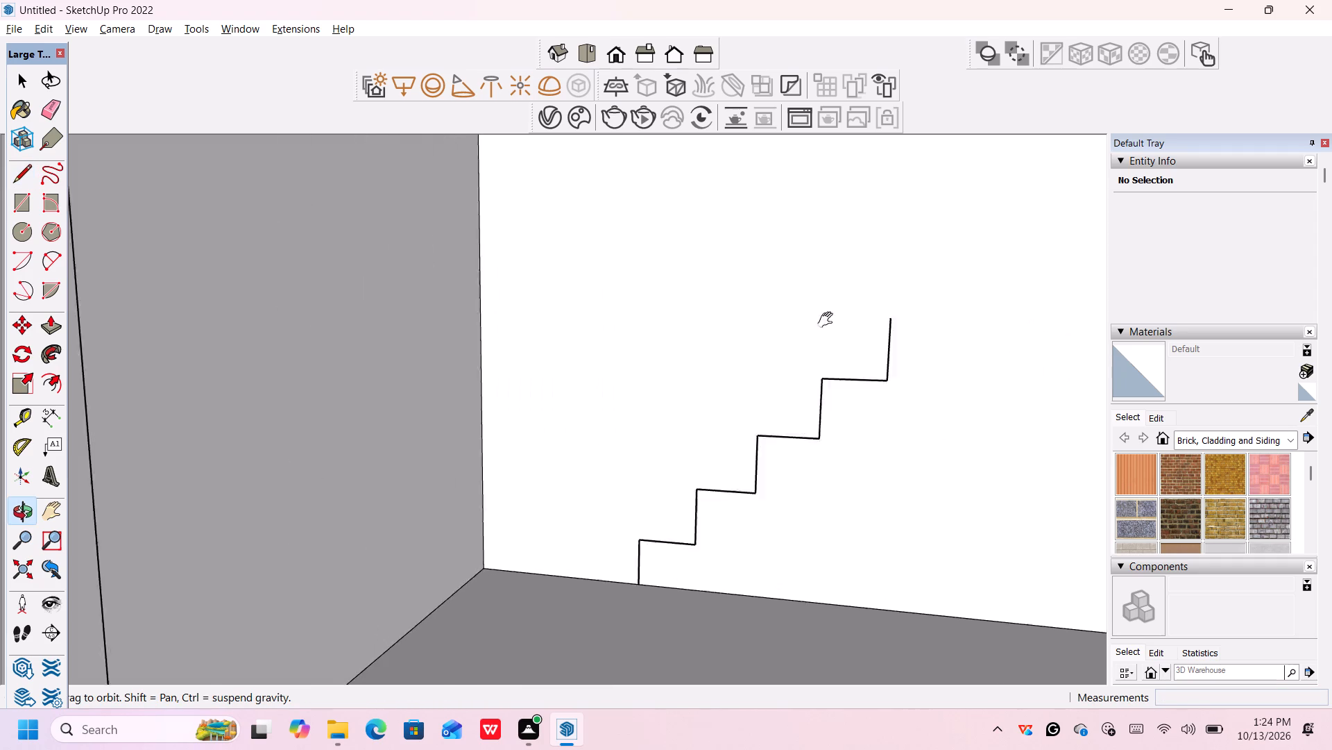
{"action": "middle_click_drag", "start_coordinate": [828, 320], "coordinate": [652, 309]}
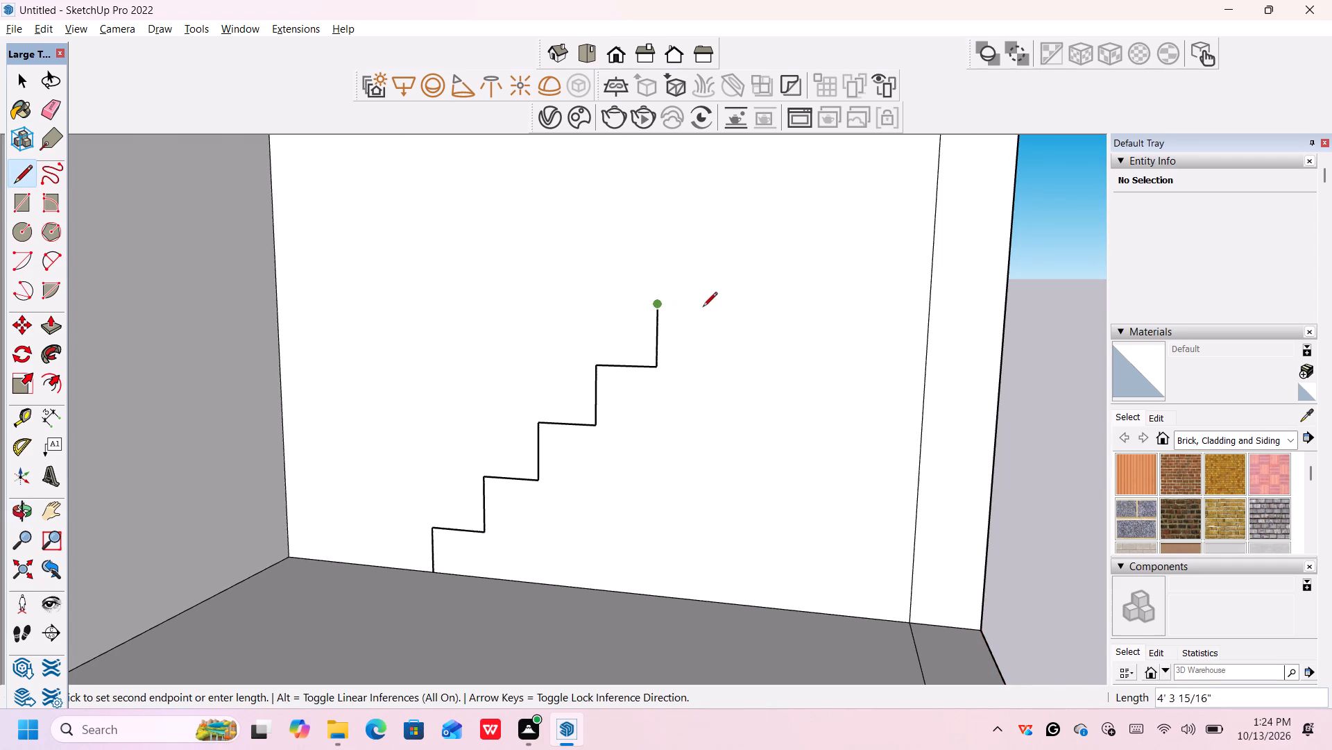
{"action": "left_click", "coordinate": [716, 306]}
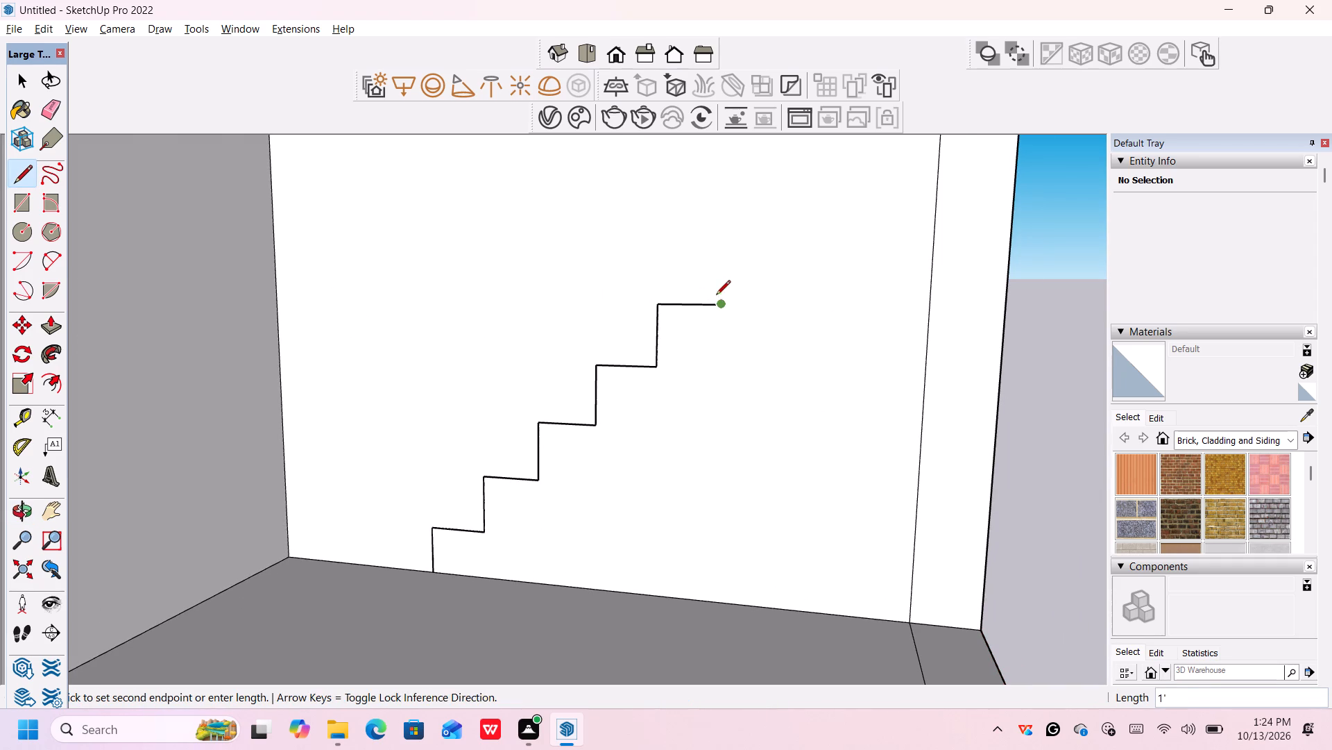
{"action": "left_click", "coordinate": [726, 243]}
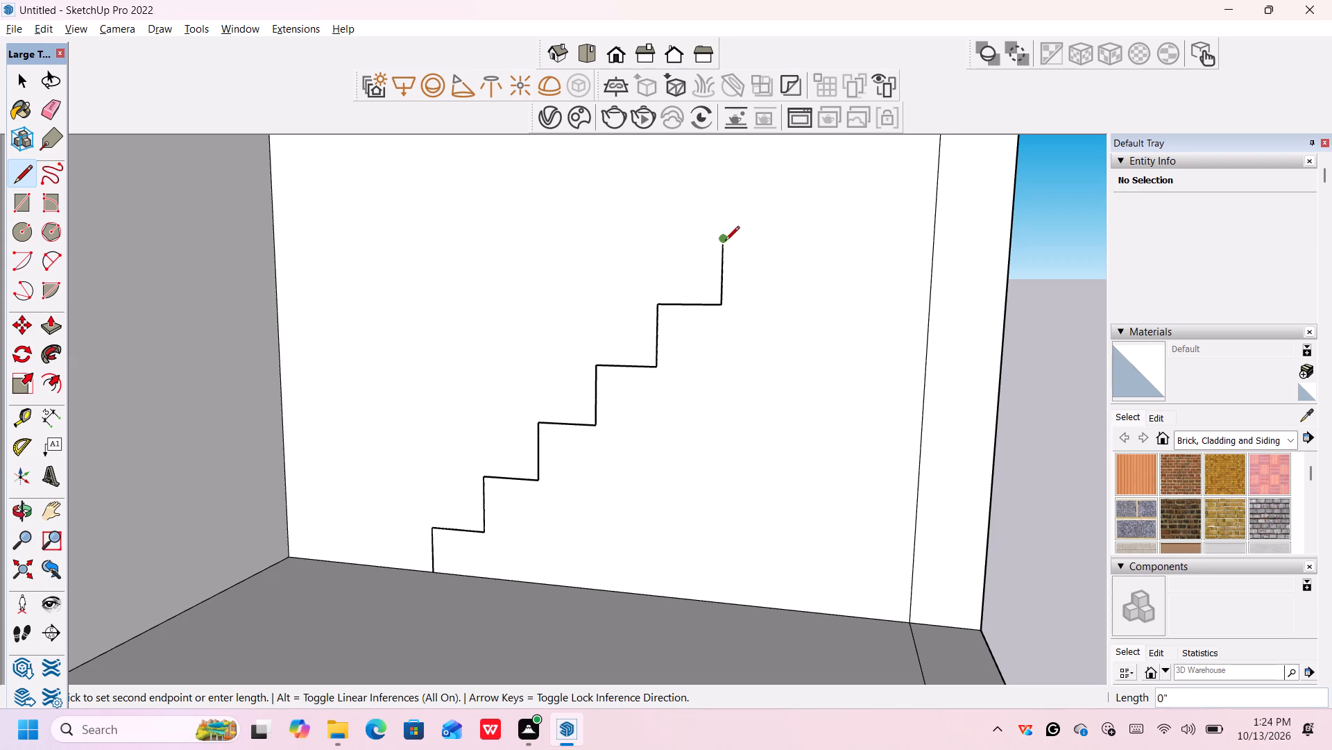
{"action": "left_click", "coordinate": [797, 233]}
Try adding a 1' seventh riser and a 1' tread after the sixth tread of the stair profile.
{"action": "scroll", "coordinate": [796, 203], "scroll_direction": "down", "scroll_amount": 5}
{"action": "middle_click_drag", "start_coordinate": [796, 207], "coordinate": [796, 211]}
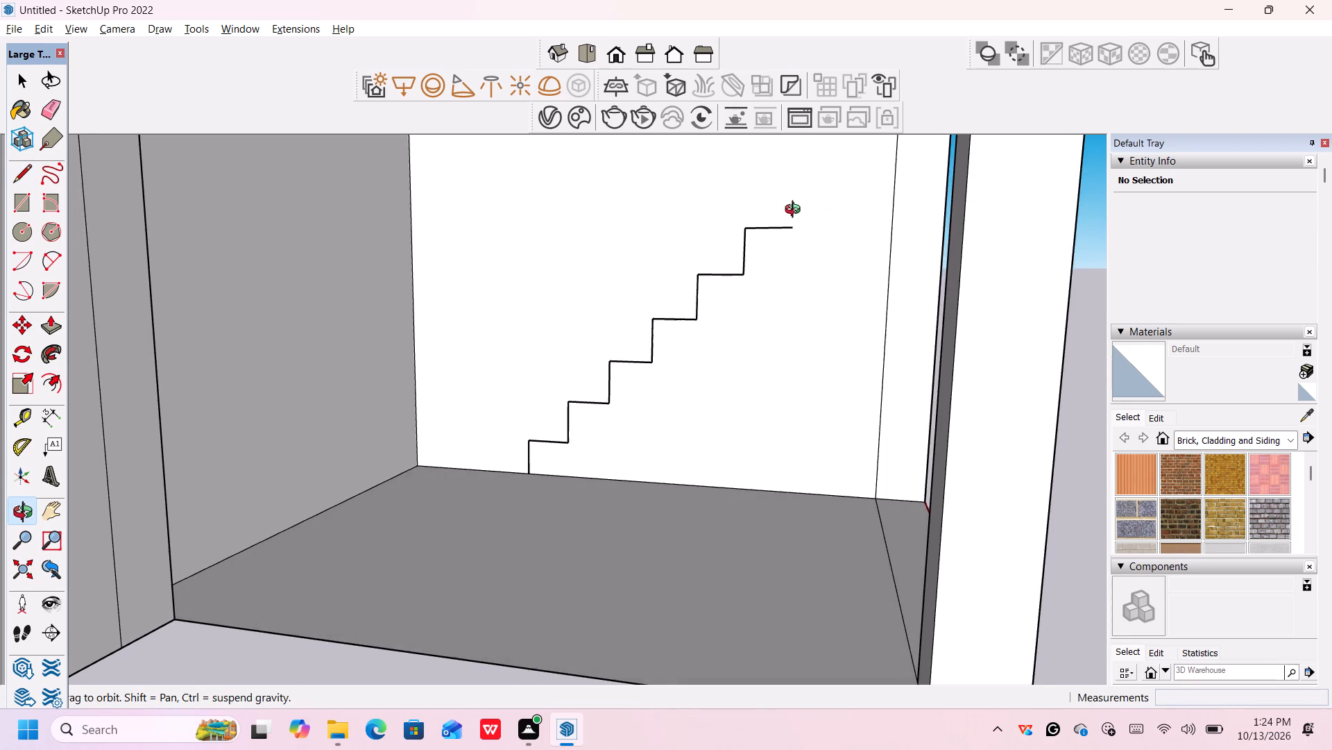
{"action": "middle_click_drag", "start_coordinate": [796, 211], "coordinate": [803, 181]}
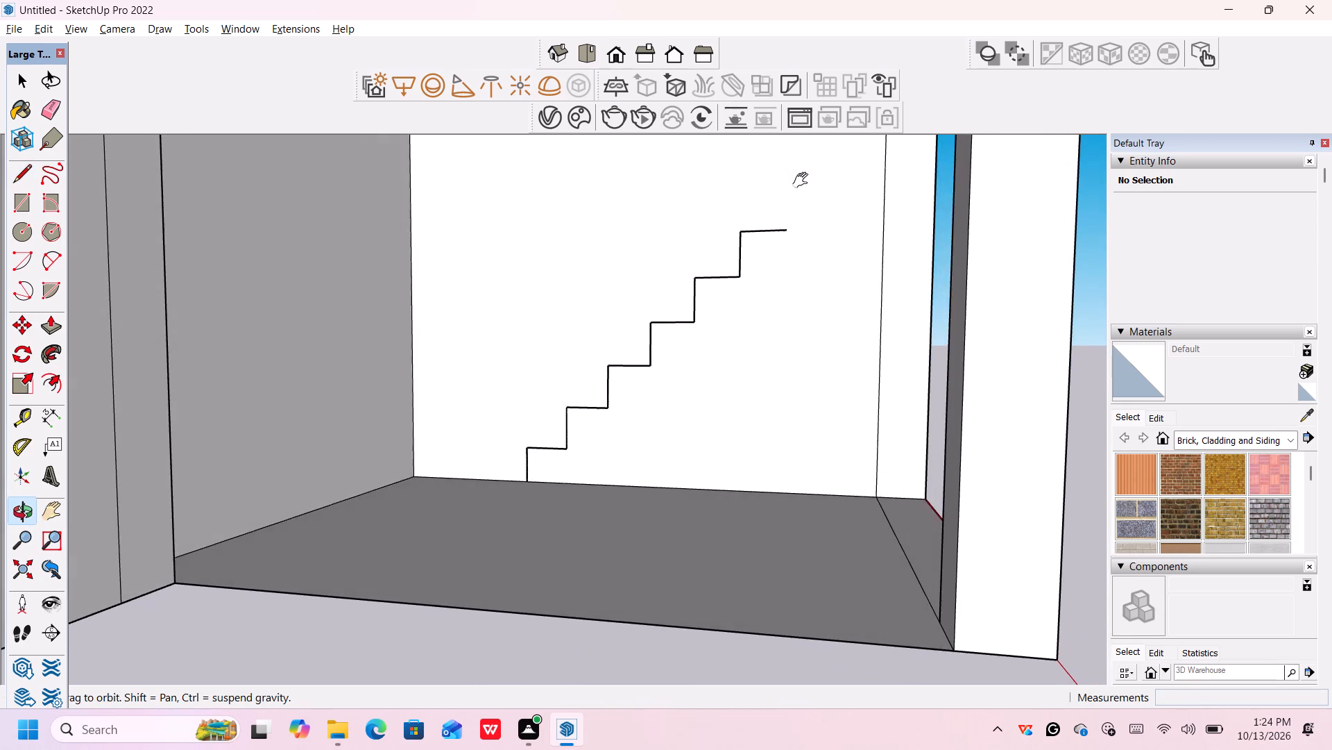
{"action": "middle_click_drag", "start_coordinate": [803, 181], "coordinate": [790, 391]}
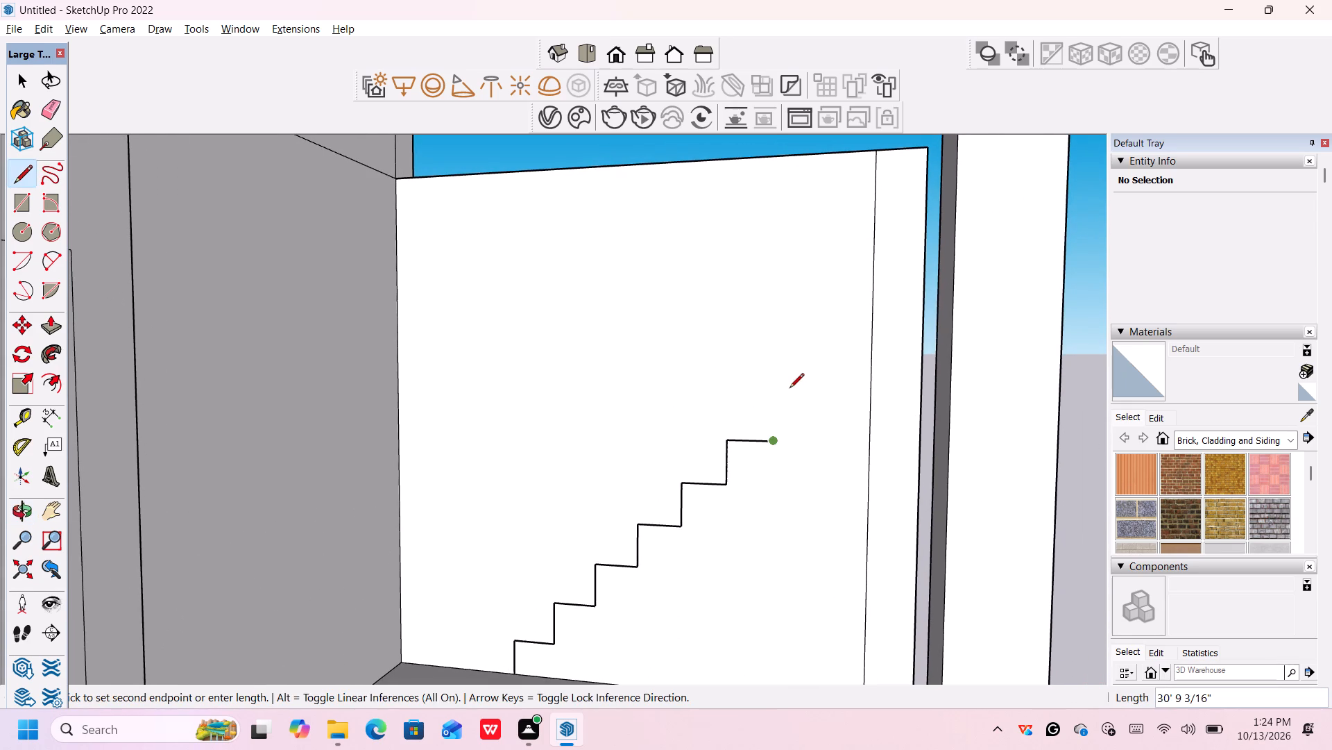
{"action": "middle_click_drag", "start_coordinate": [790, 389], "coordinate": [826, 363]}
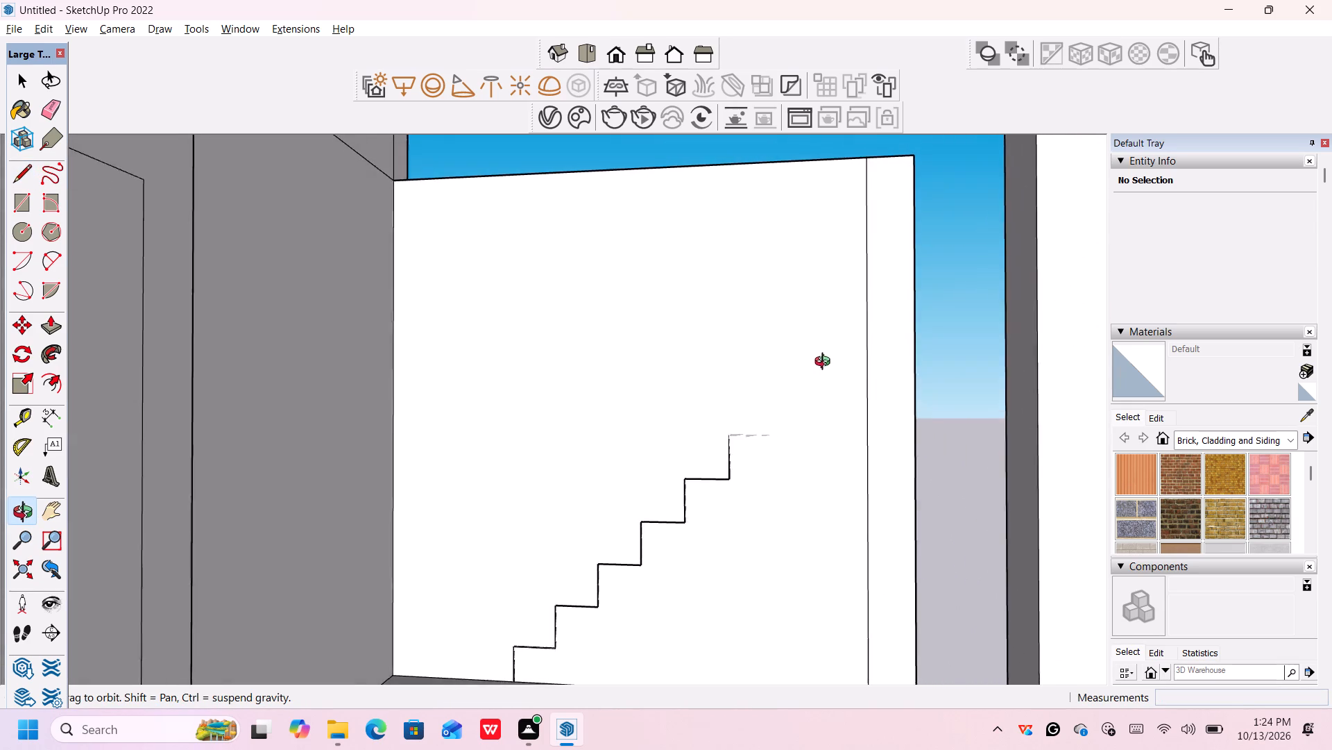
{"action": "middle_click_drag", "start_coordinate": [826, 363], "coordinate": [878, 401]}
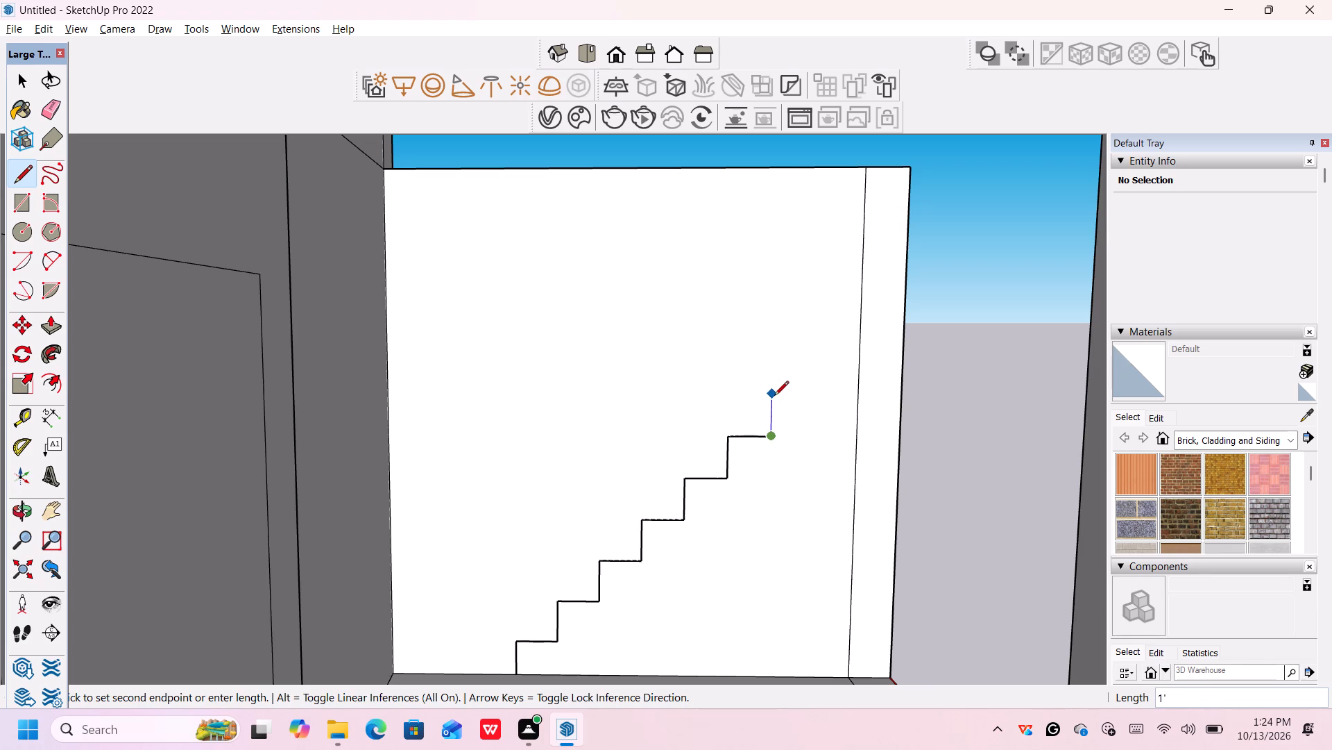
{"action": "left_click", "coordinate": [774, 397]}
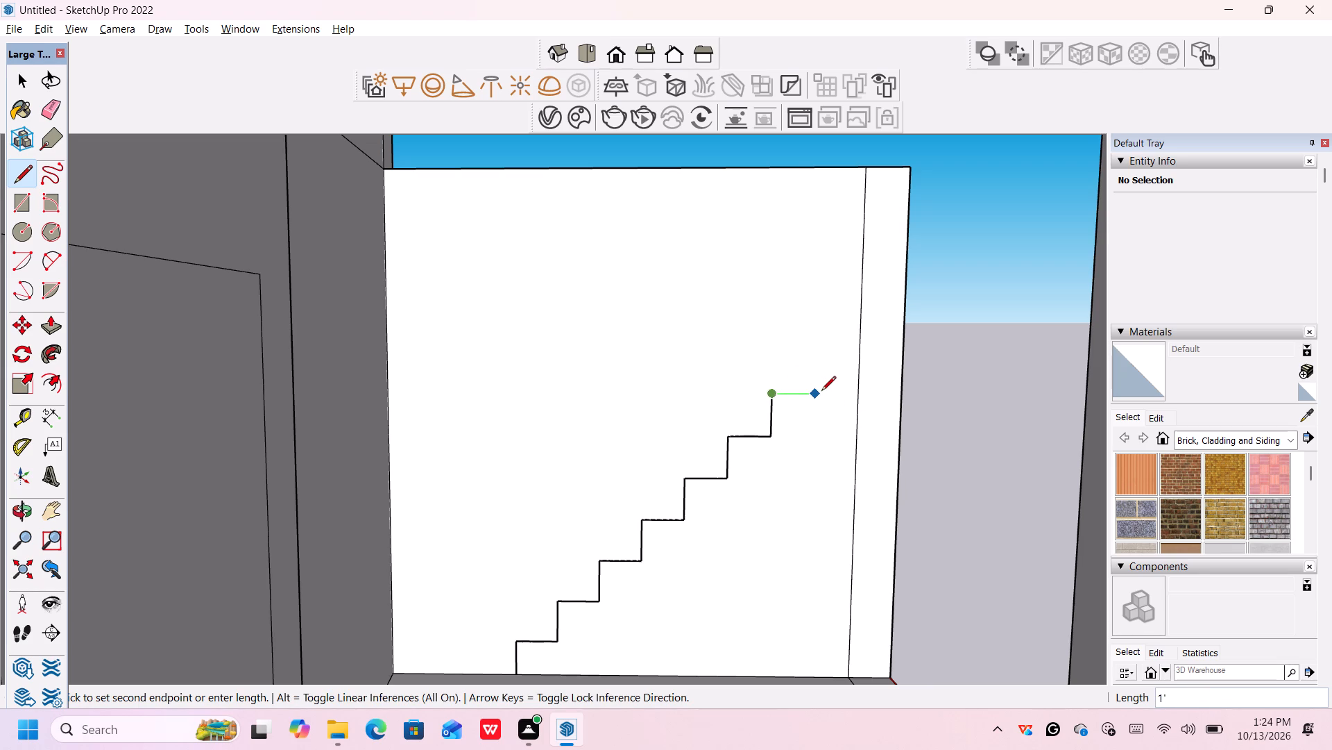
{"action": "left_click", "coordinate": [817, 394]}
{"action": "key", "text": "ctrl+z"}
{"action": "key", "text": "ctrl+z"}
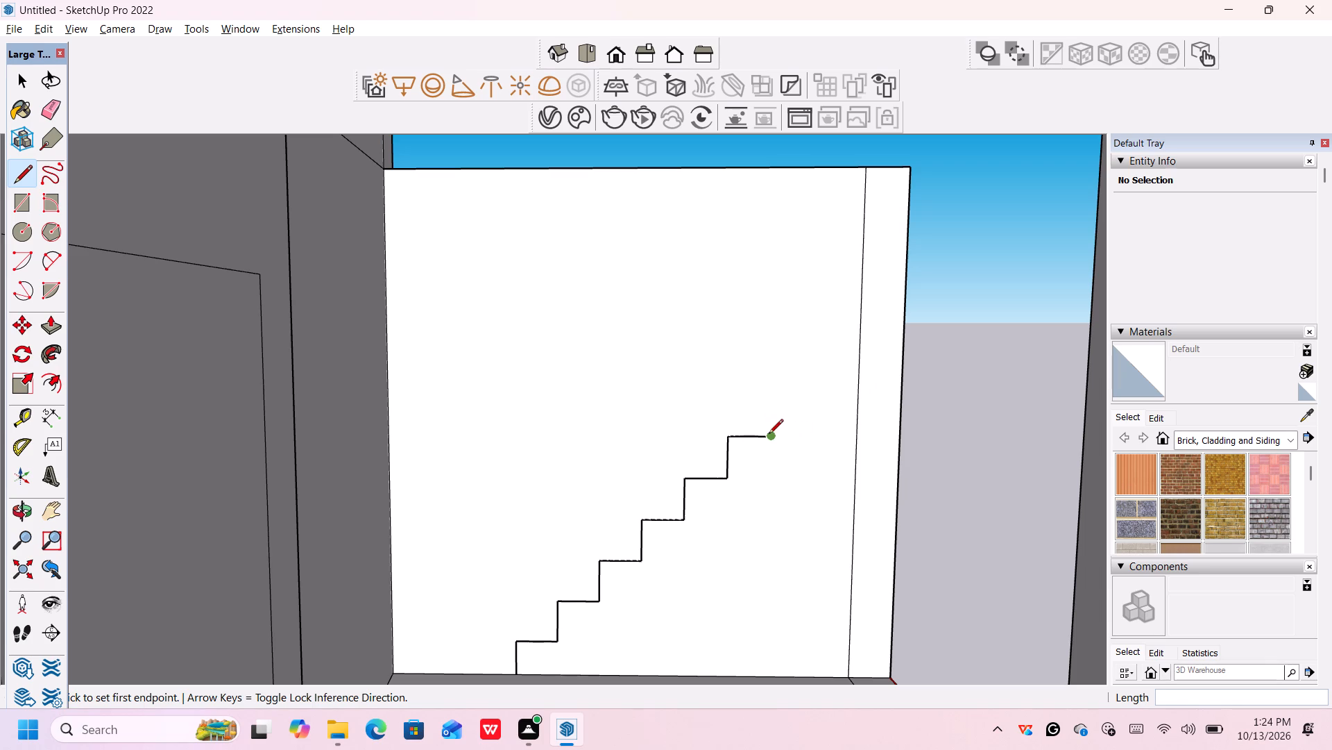
Draw a 1' seventh riser from the end of the sixth tread and a 2' landing across to the wall's vertical line.
{"action": "left_click", "coordinate": [771, 440]}
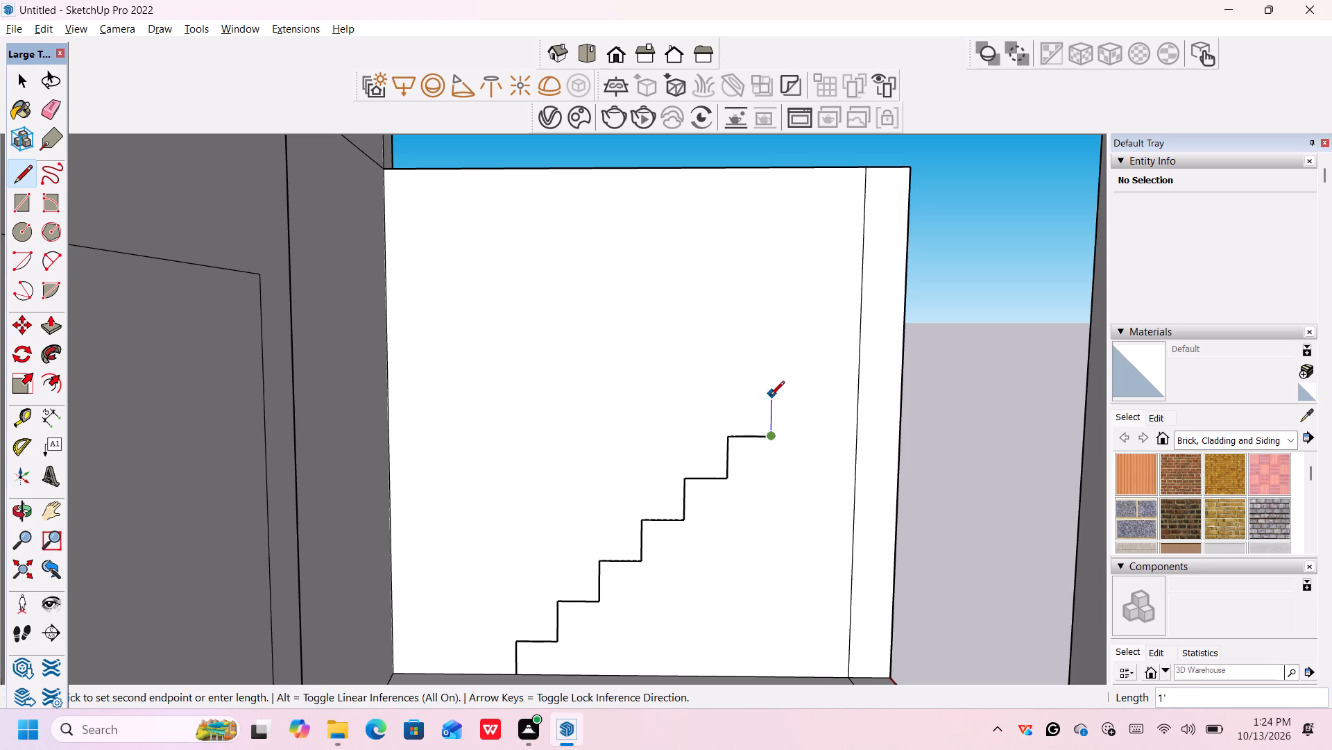
{"action": "left_click", "coordinate": [771, 397]}
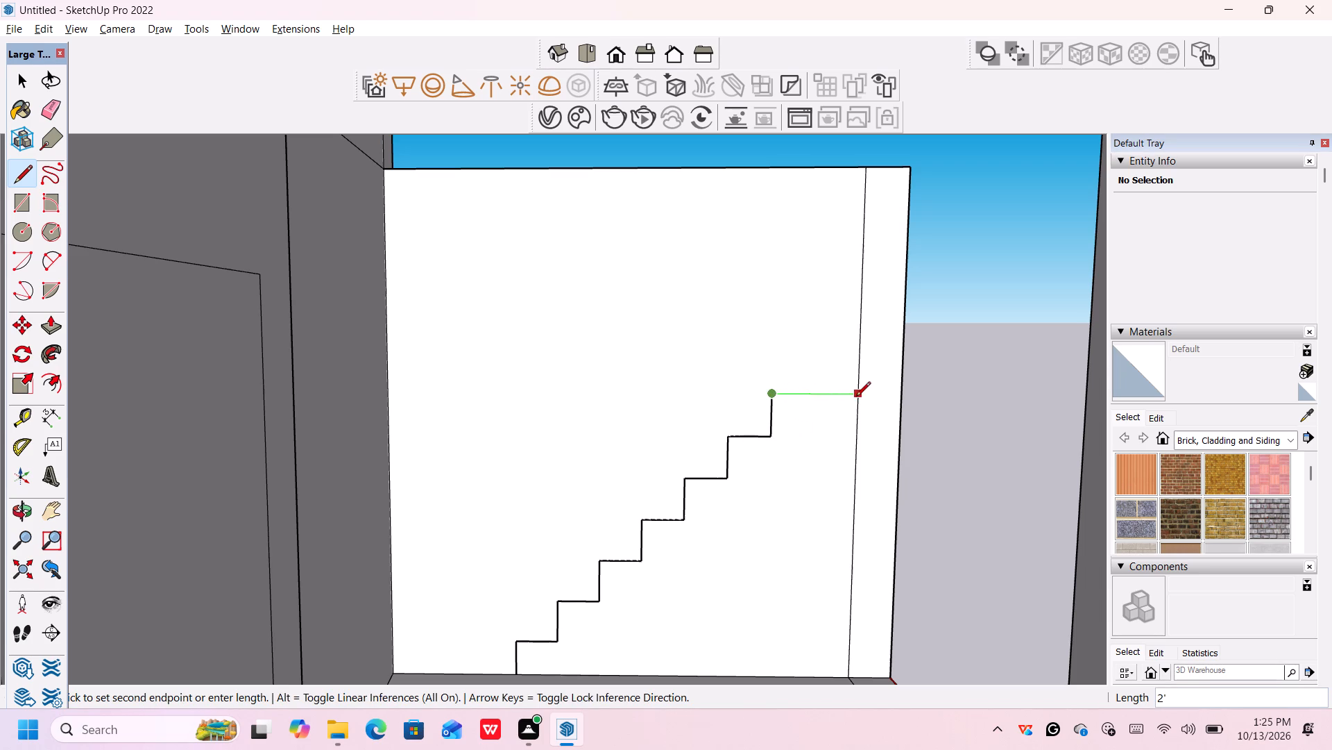
{"action": "left_click", "coordinate": [856, 397]}
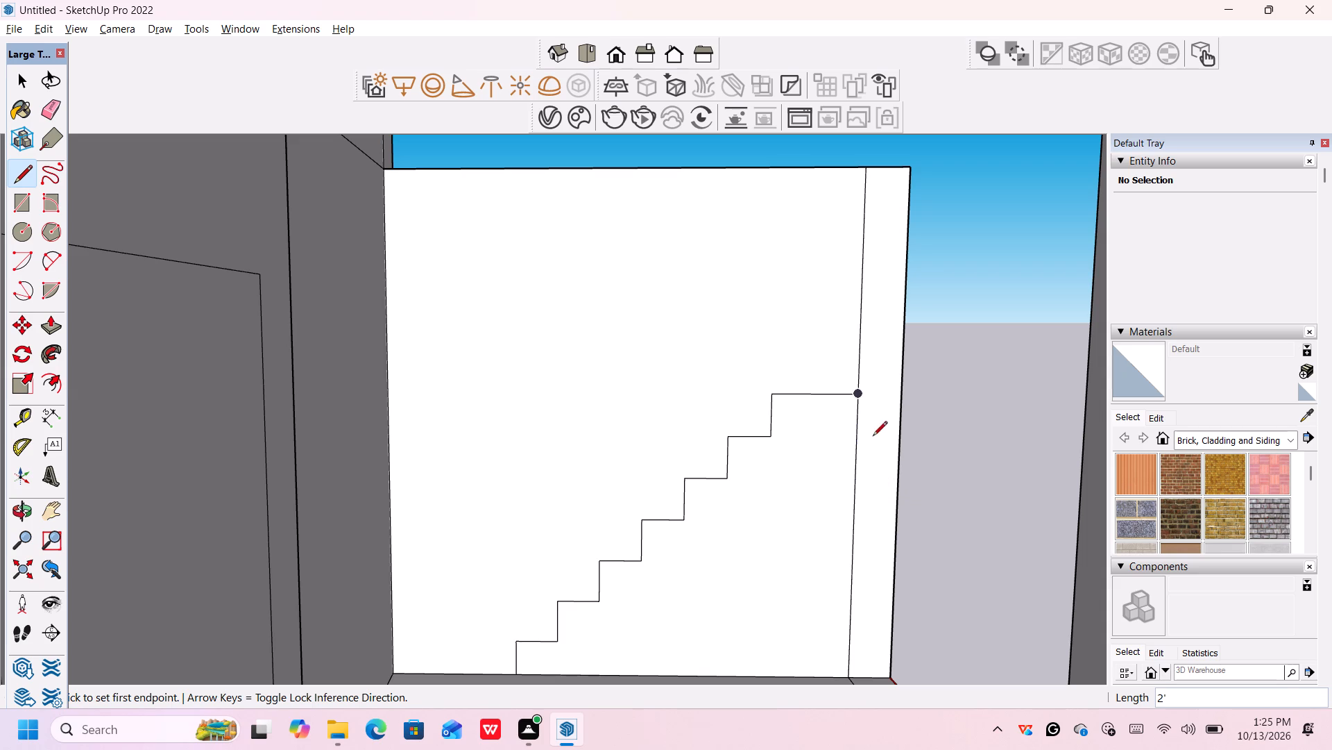
Close off a 1' deep landing with a line down the wall's vertical line and a 2' underside from the sixth tread's end.
{"action": "left_click", "coordinate": [856, 397]}
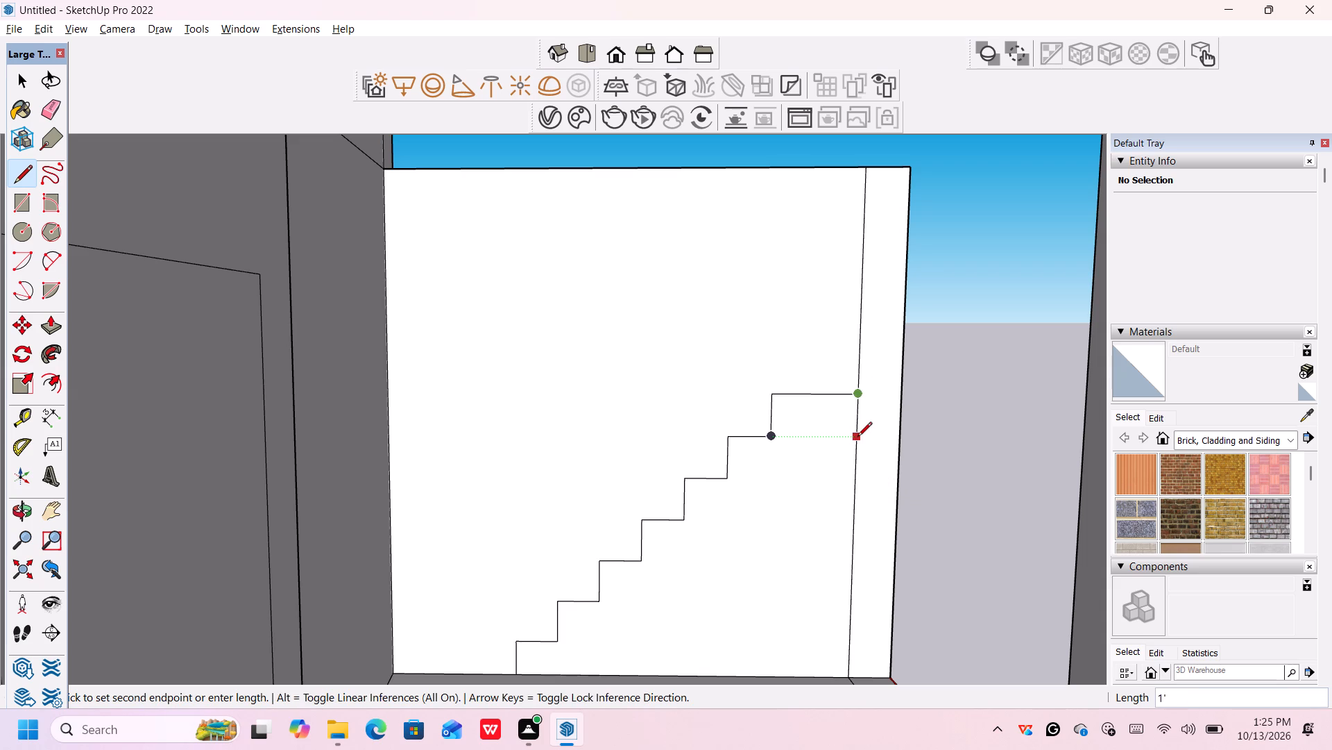
{"action": "left_click", "coordinate": [857, 437]}
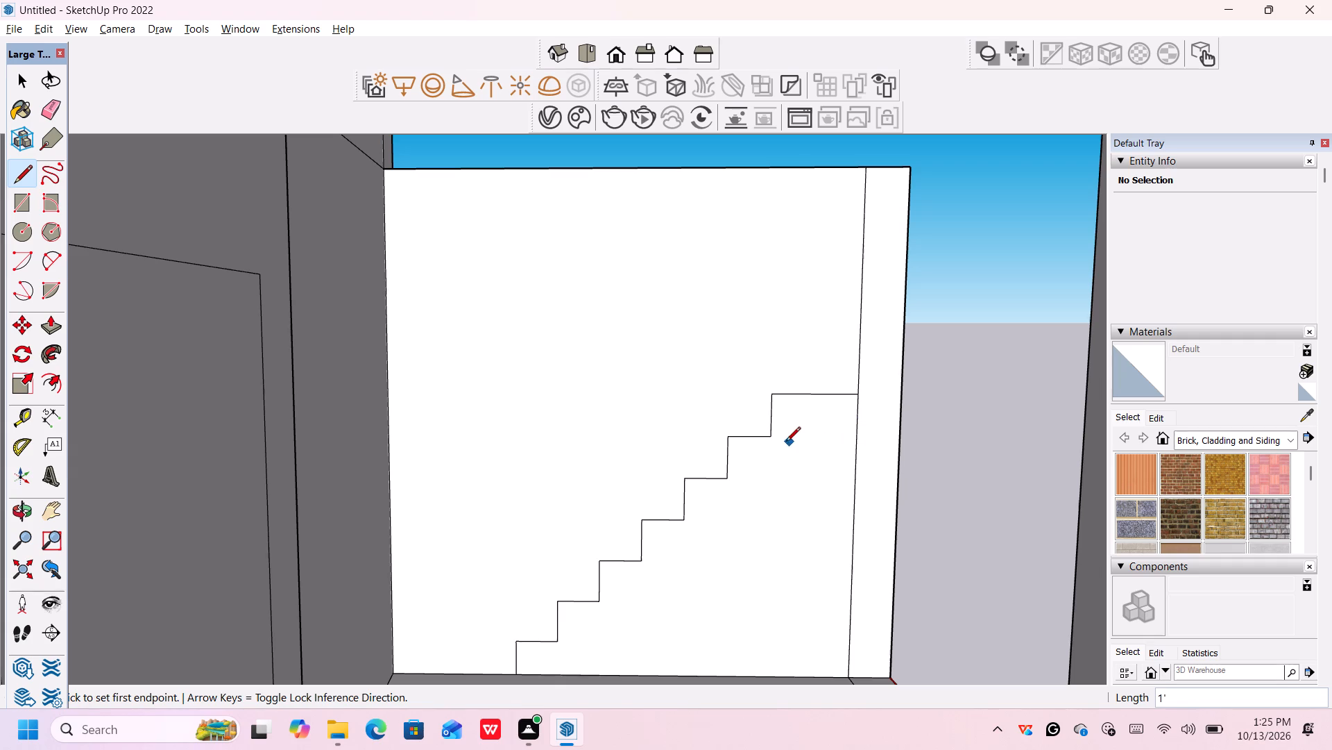
{"action": "left_click", "coordinate": [775, 442]}
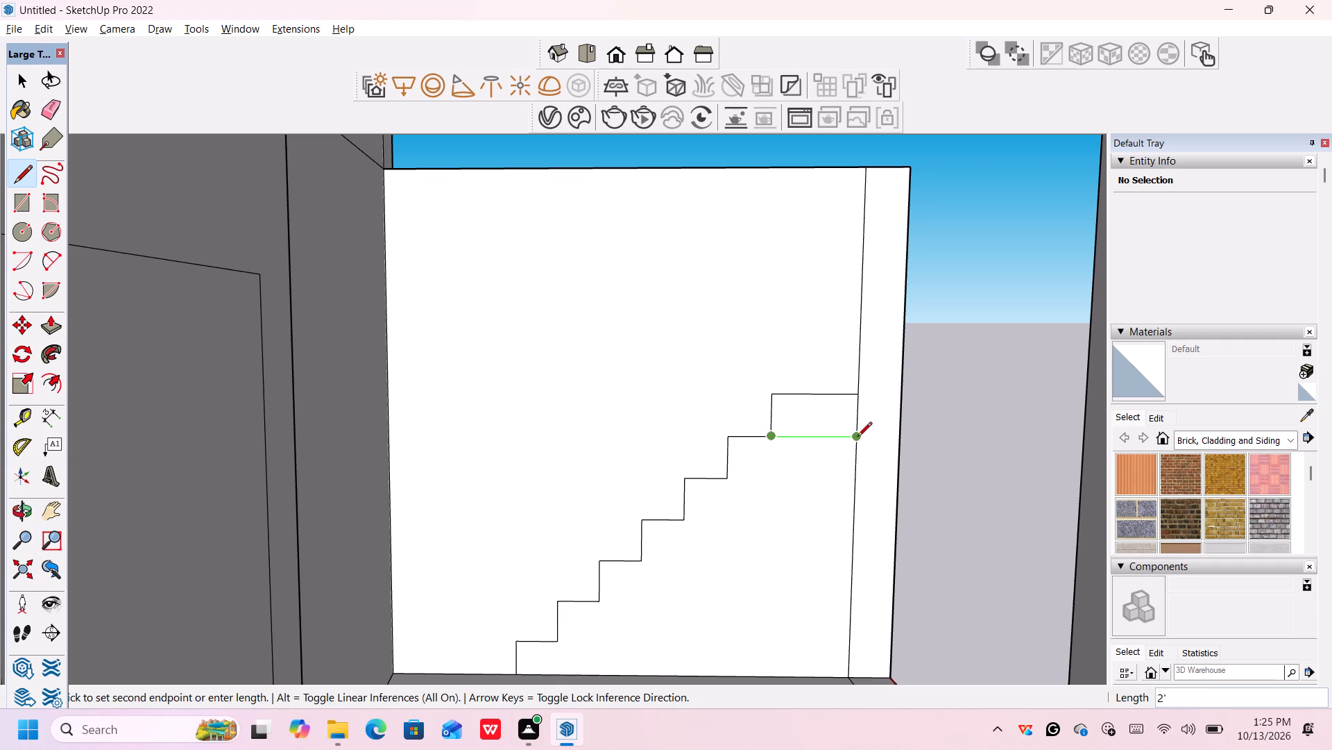
{"action": "left_click", "coordinate": [857, 437]}
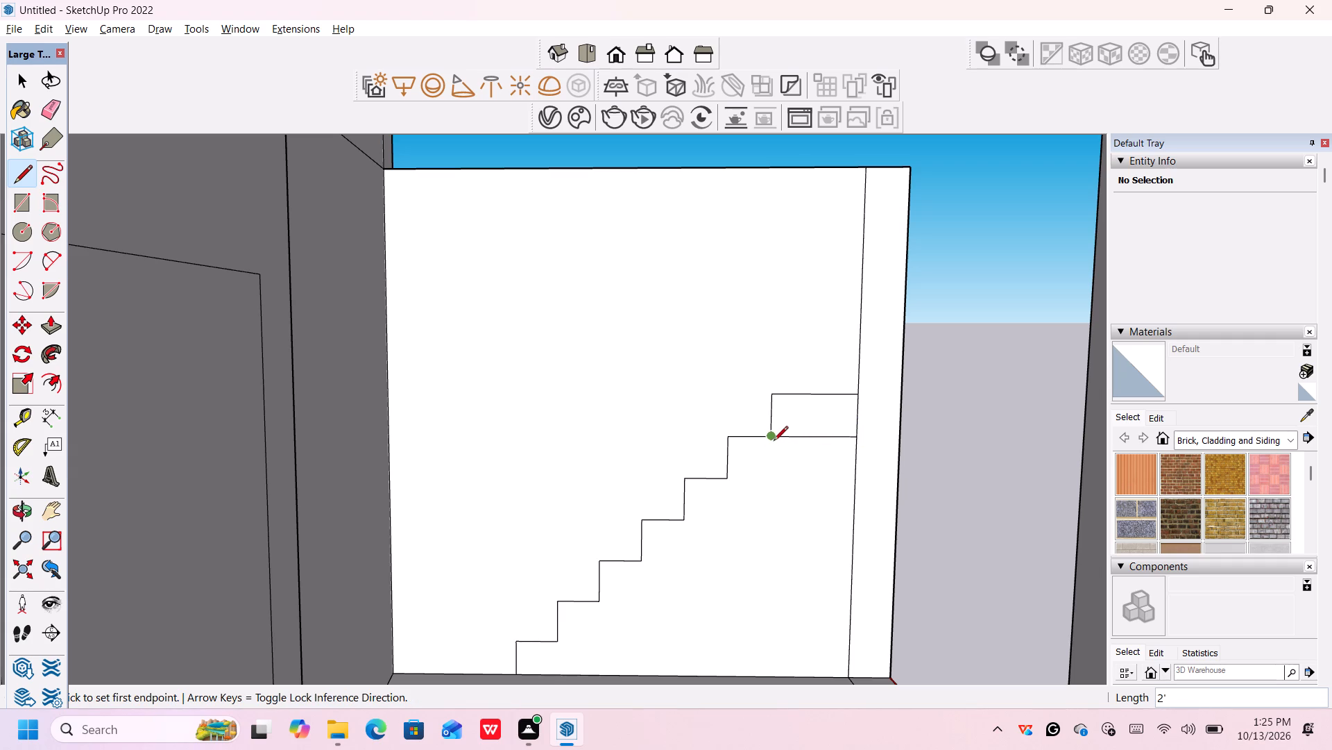
Draw the stepped underside below the sixth, fifth and fourth treads, using 1' drops and 1' returns to the foot of each riser.
{"action": "left_click", "coordinate": [772, 438]}
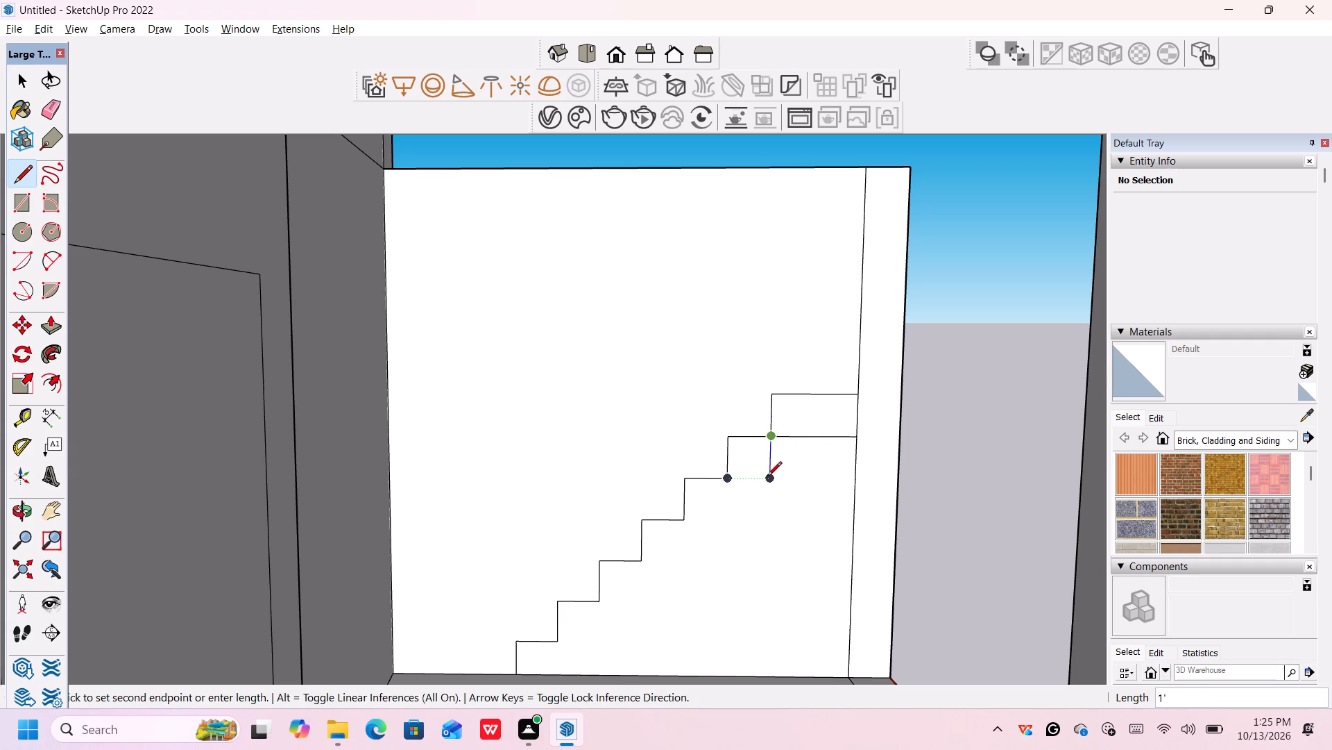
{"action": "left_click", "coordinate": [767, 479]}
{"action": "left_click", "coordinate": [726, 481]}
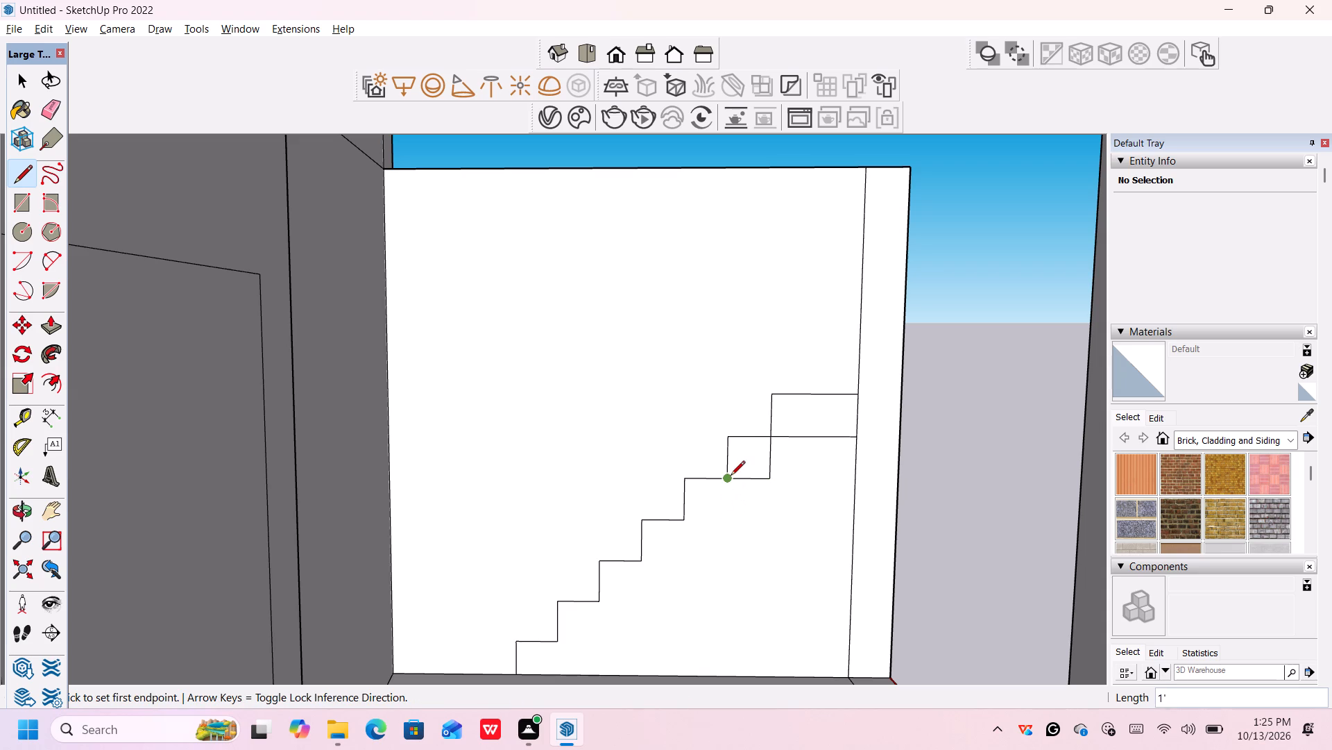
{"action": "left_click", "coordinate": [725, 478]}
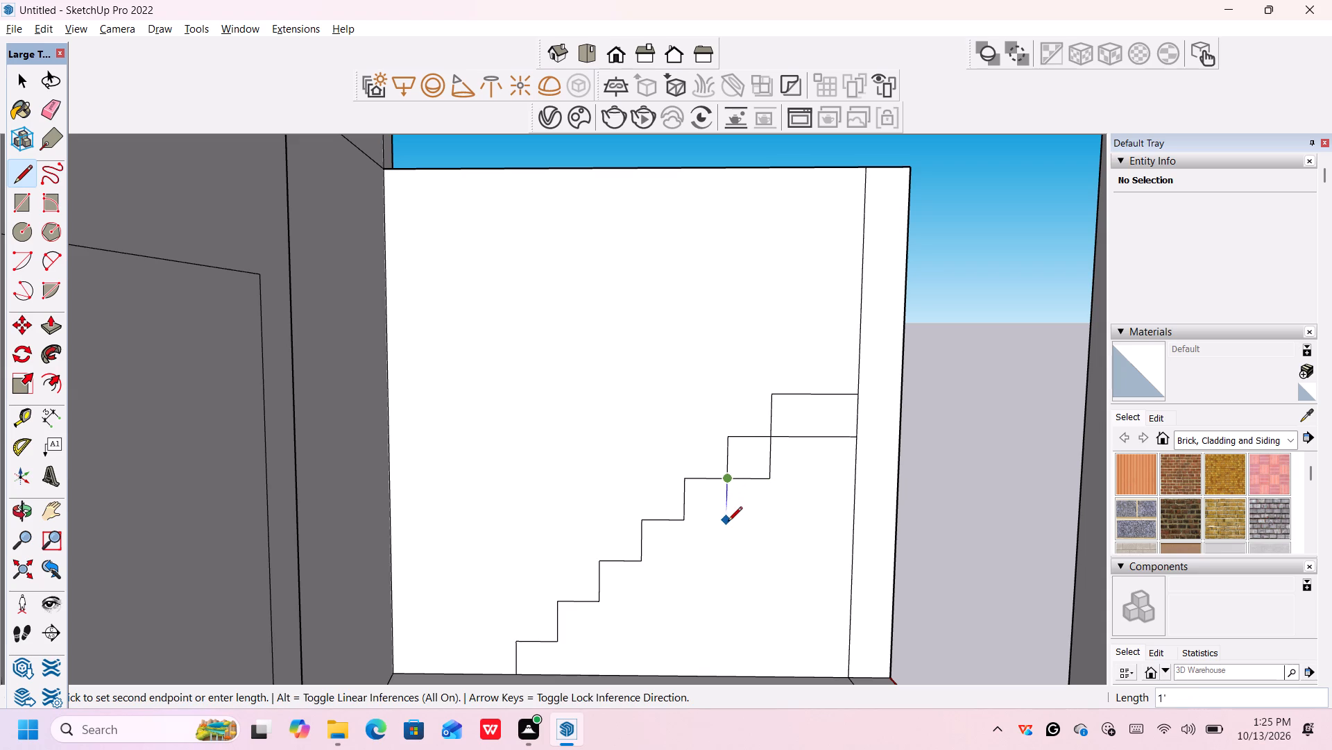
{"action": "left_click", "coordinate": [726, 522]}
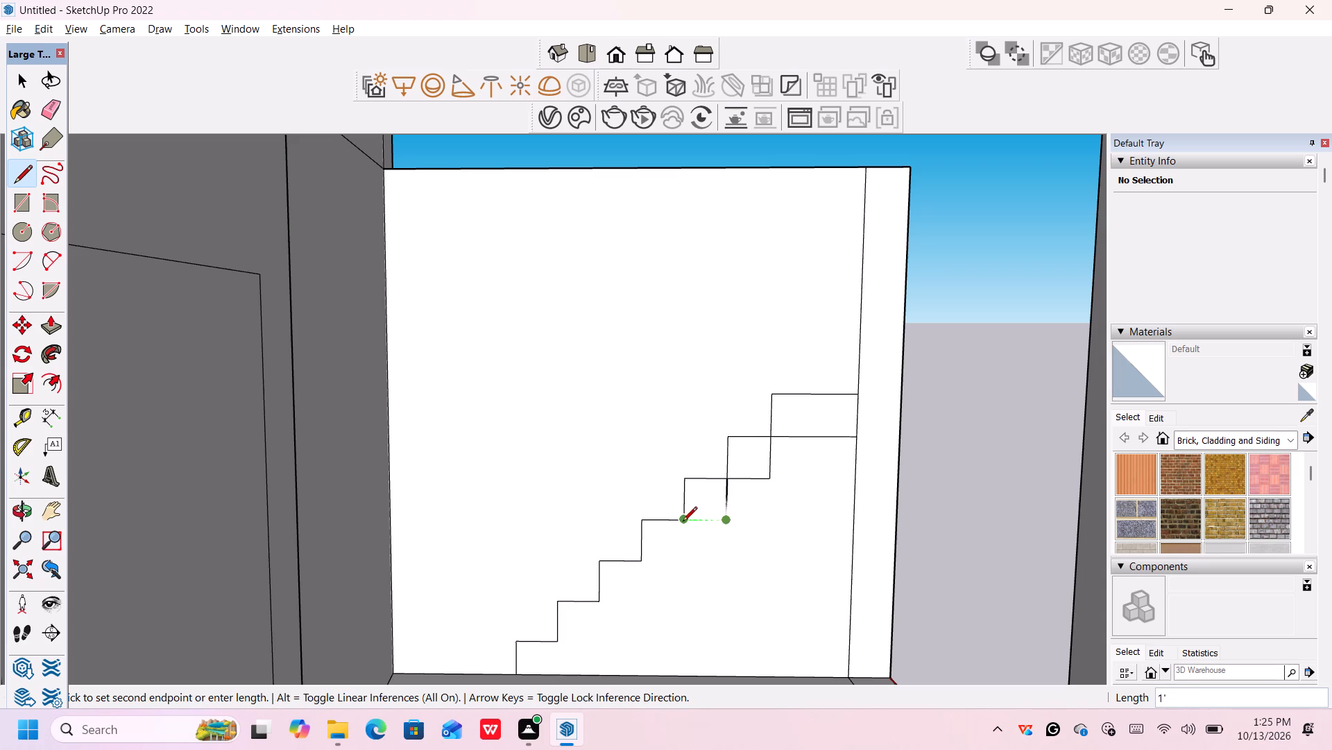
{"action": "left_click", "coordinate": [682, 522]}
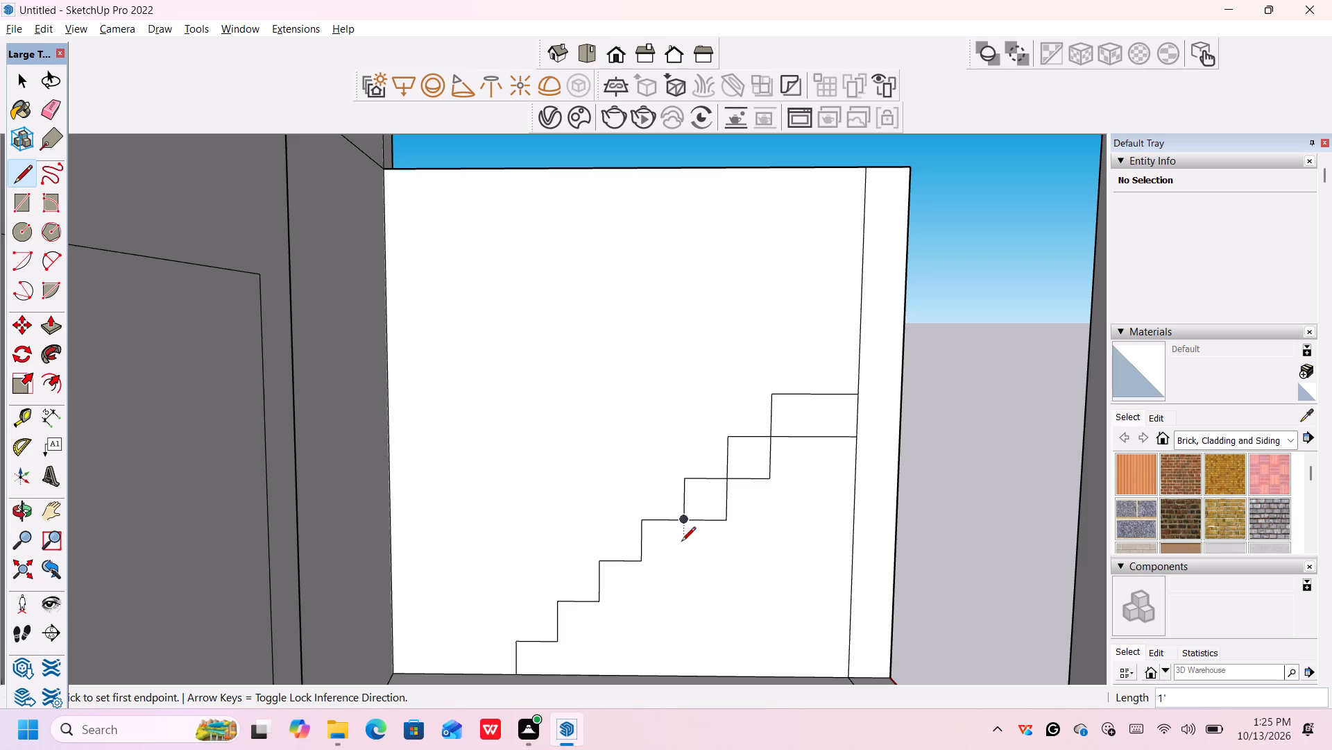
{"action": "left_click", "coordinate": [683, 522]}
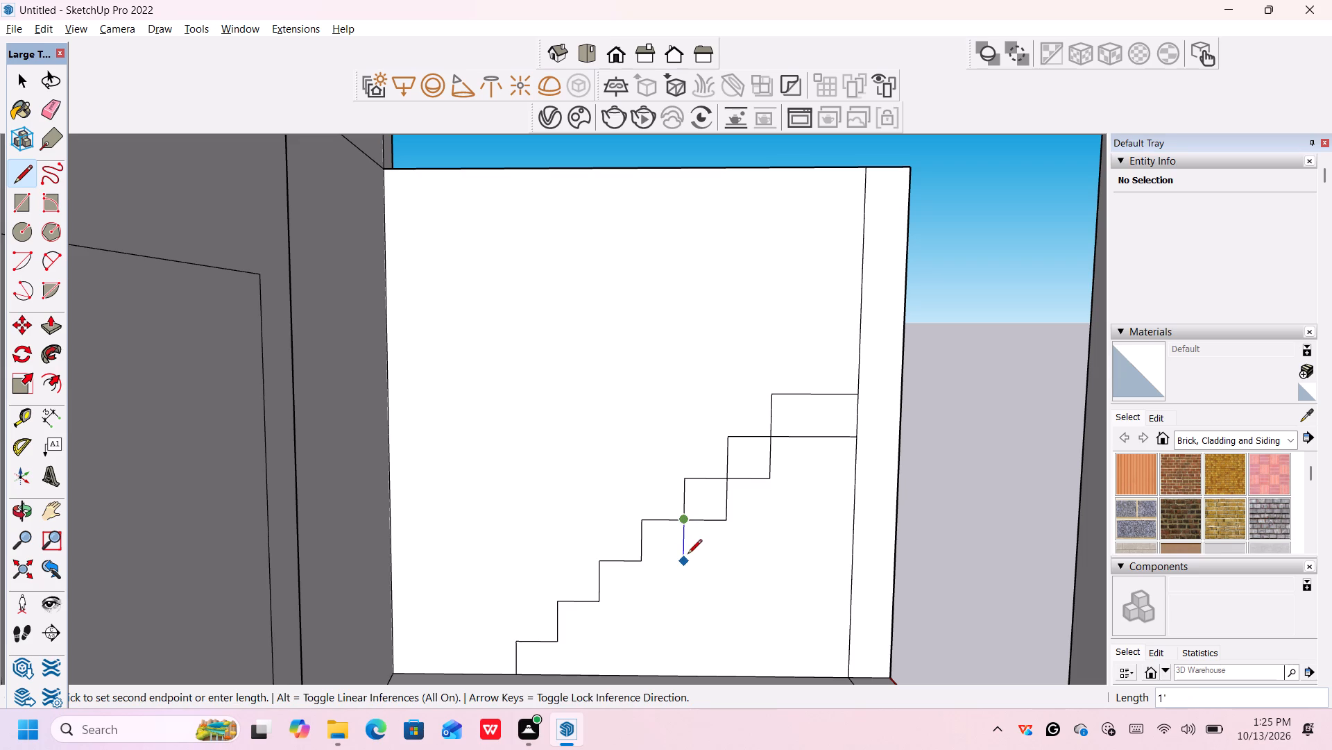
{"action": "left_click", "coordinate": [684, 565]}
{"action": "left_click", "coordinate": [640, 562]}
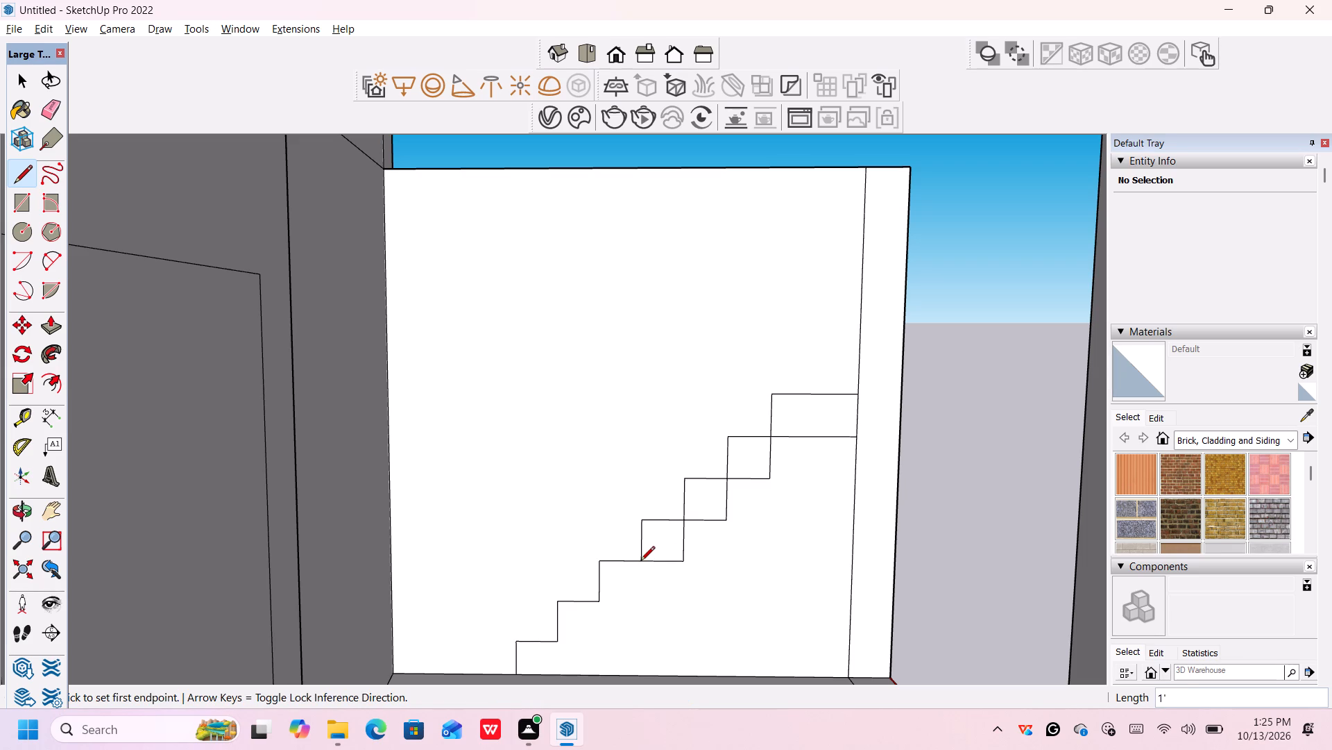
Finish the stepped underside below the third and second treads with 1' drops and returns, plus a 10" line from the first tread's end to the floor.
{"action": "left_click", "coordinate": [640, 564]}
{"action": "left_click", "coordinate": [639, 604]}
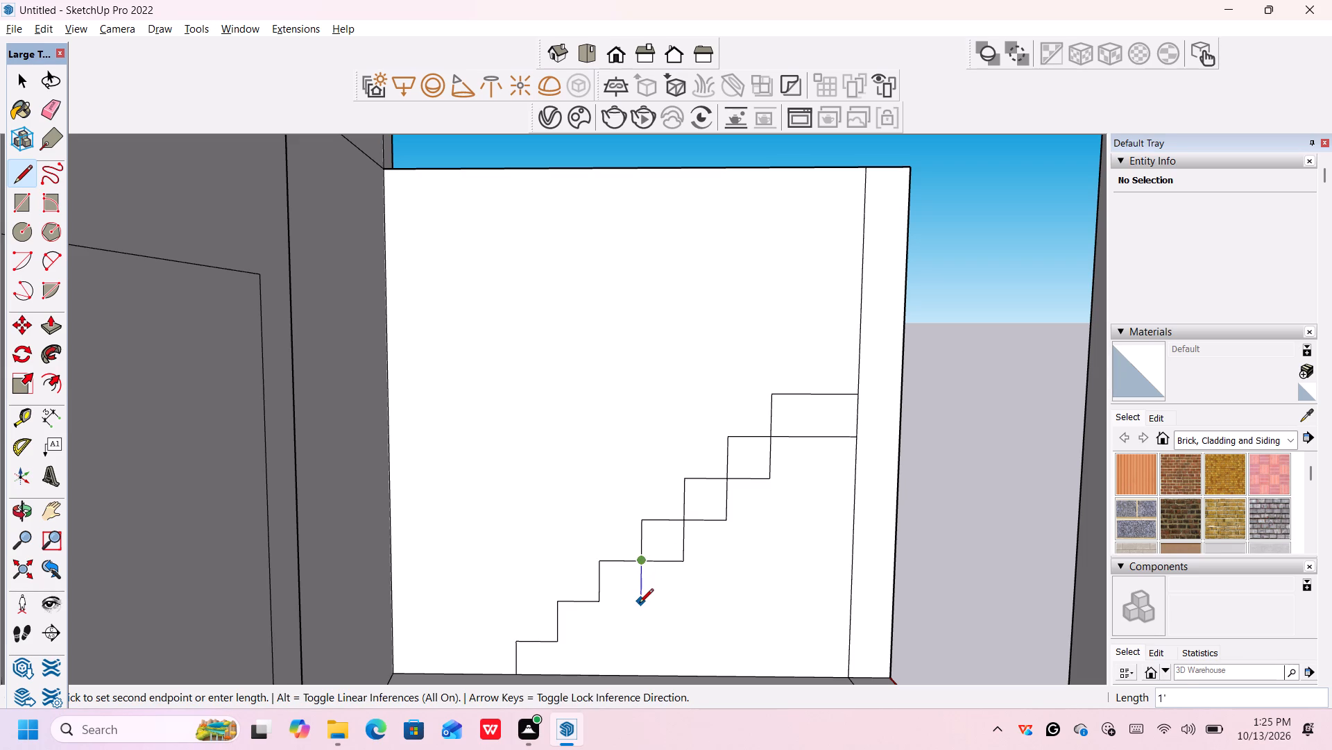
{"action": "left_click", "coordinate": [599, 607]}
{"action": "left_click", "coordinate": [599, 604]}
{"action": "left_click", "coordinate": [599, 642]}
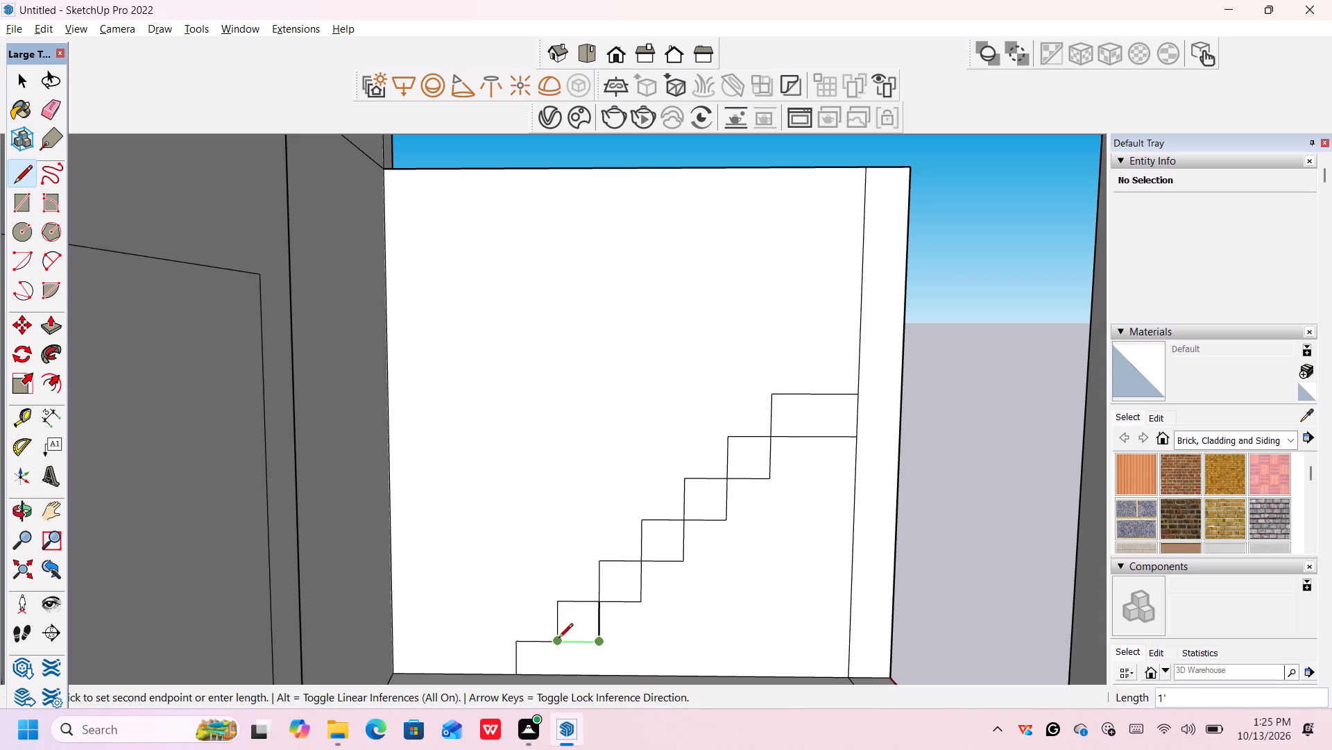
{"action": "left_click", "coordinate": [558, 640]}
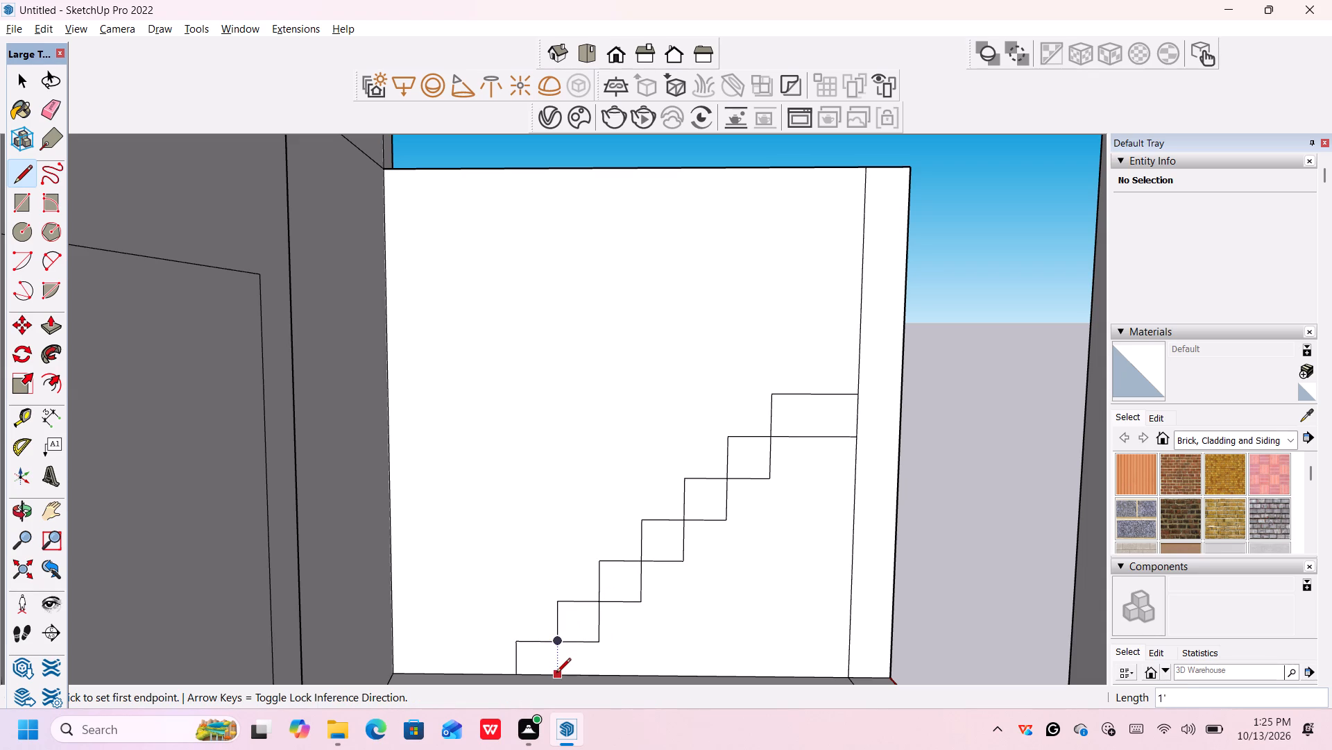
{"action": "left_click", "coordinate": [556, 674]}
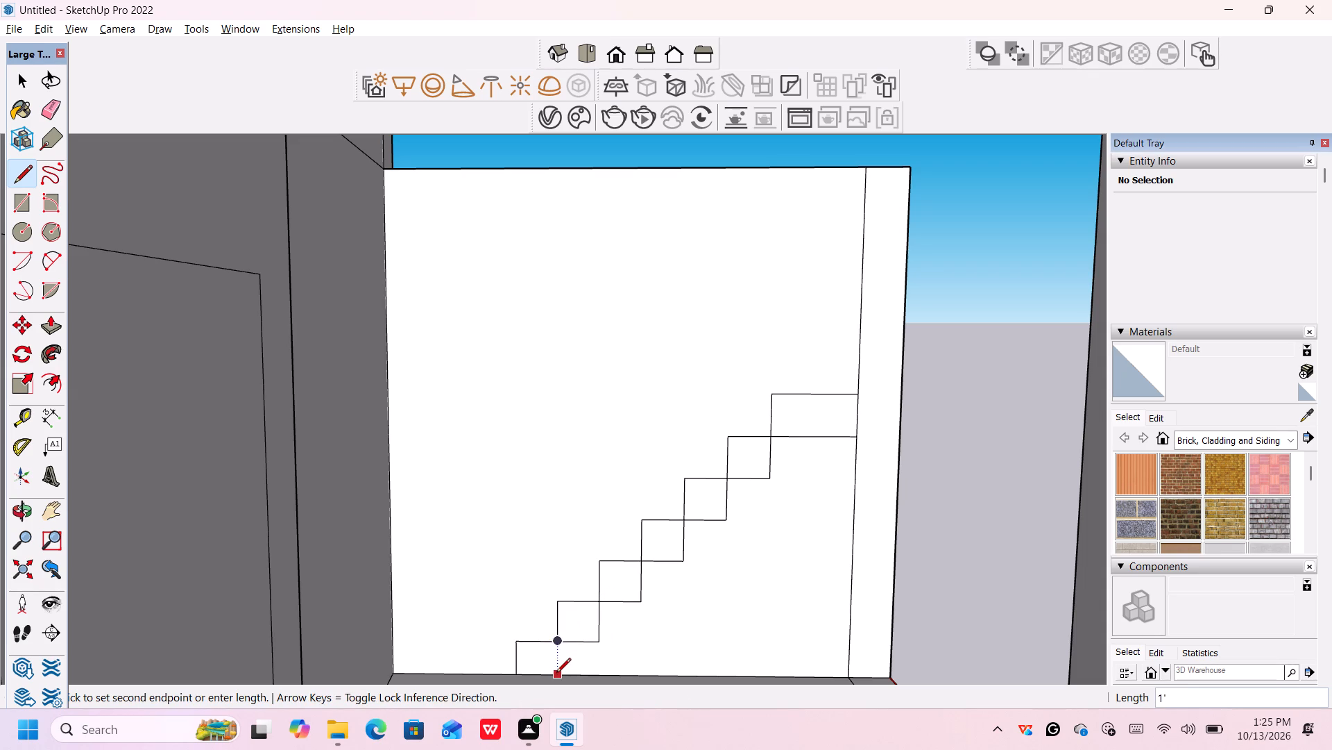
{"action": "left_click", "coordinate": [556, 643]}
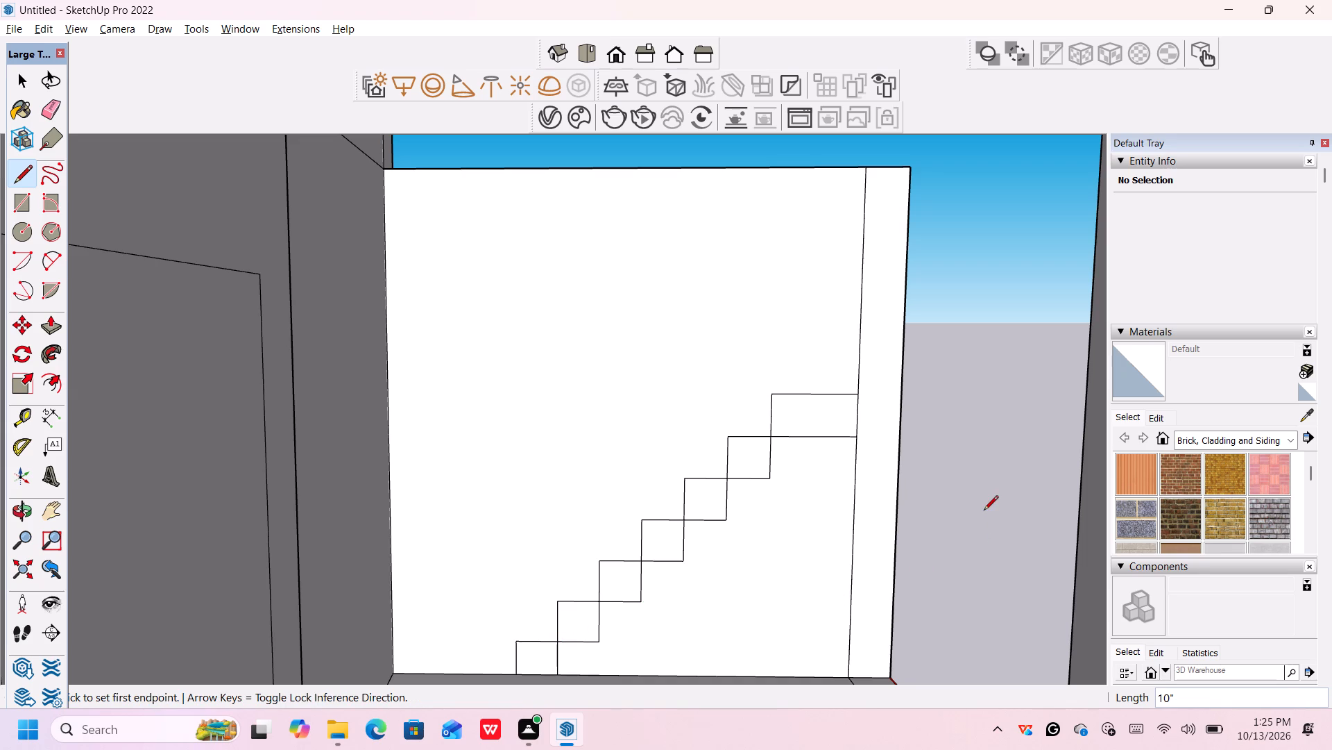
{"action": "key", "text": "space"}
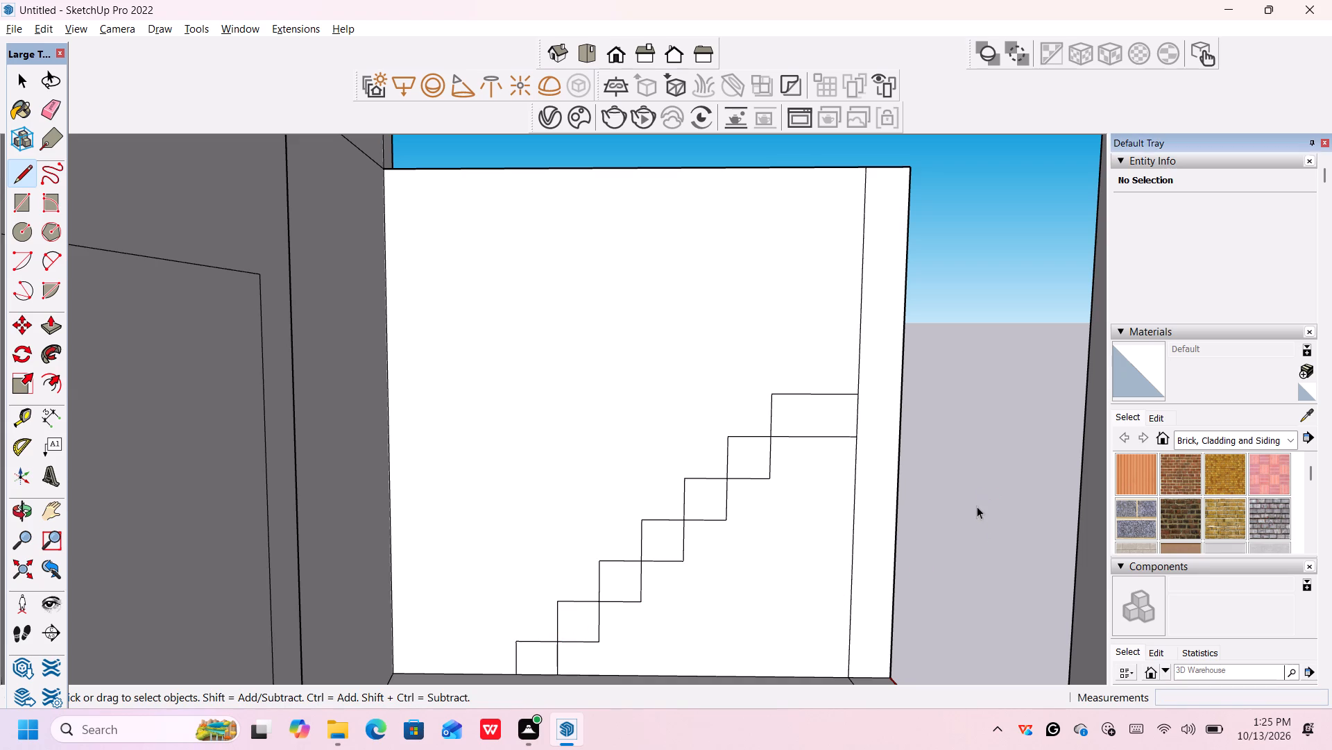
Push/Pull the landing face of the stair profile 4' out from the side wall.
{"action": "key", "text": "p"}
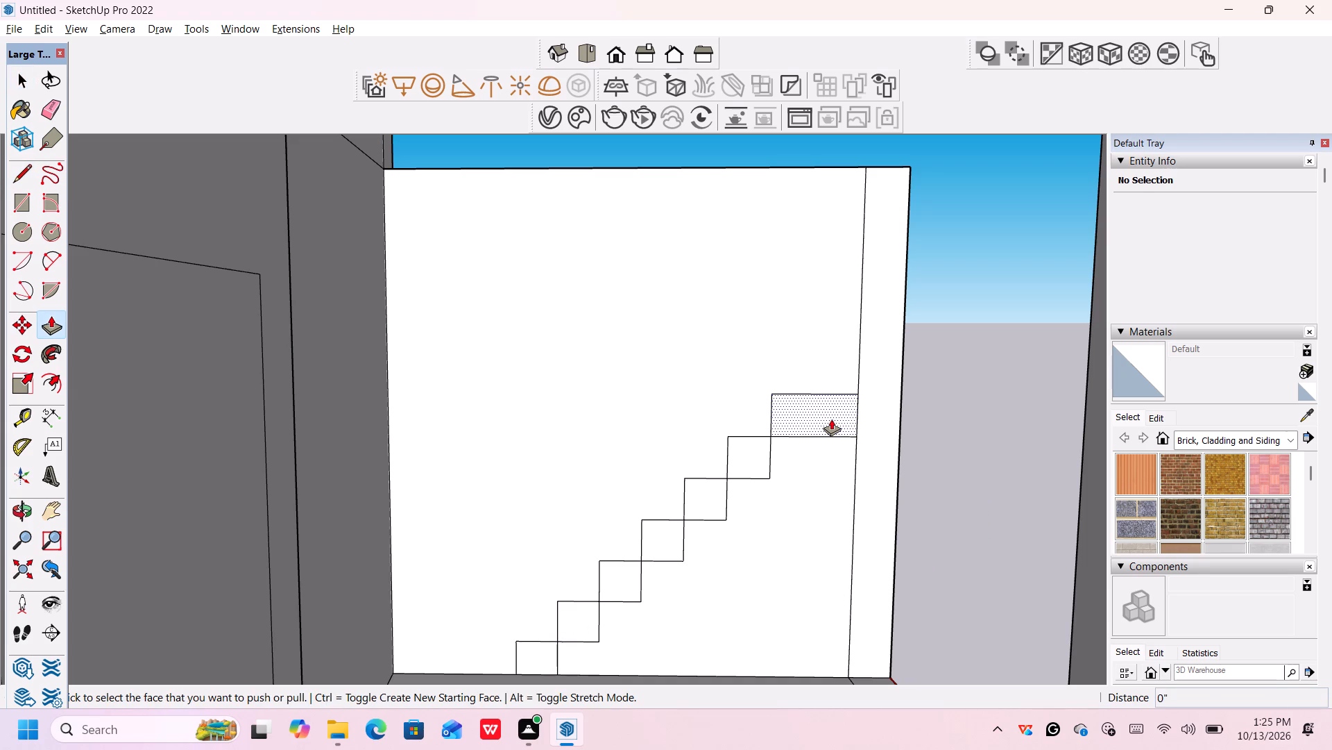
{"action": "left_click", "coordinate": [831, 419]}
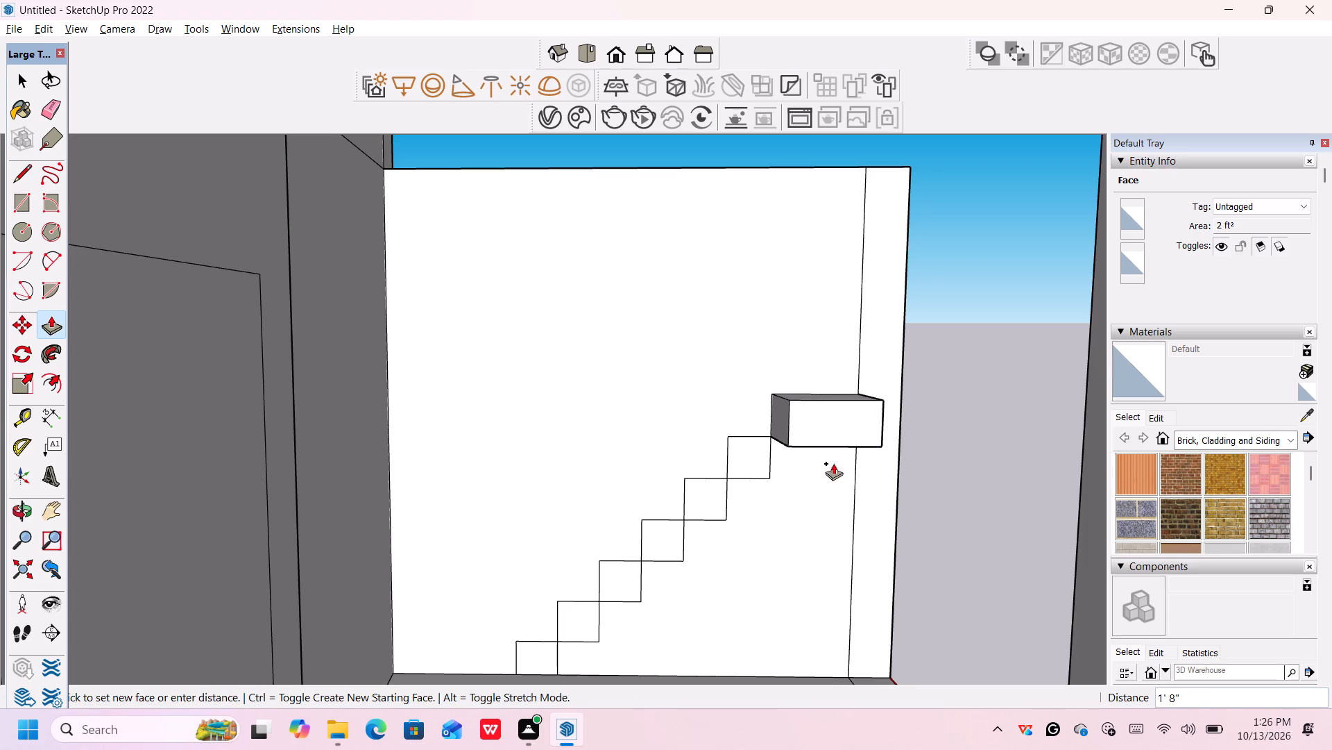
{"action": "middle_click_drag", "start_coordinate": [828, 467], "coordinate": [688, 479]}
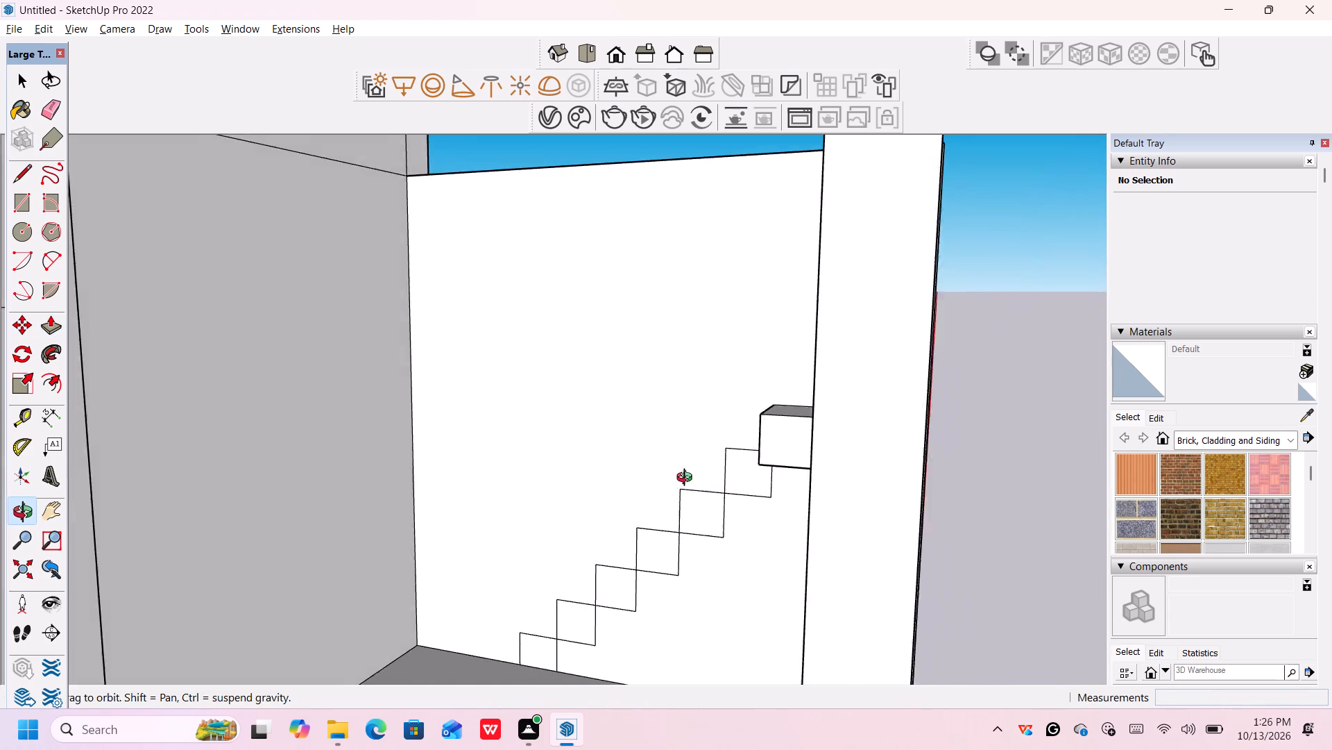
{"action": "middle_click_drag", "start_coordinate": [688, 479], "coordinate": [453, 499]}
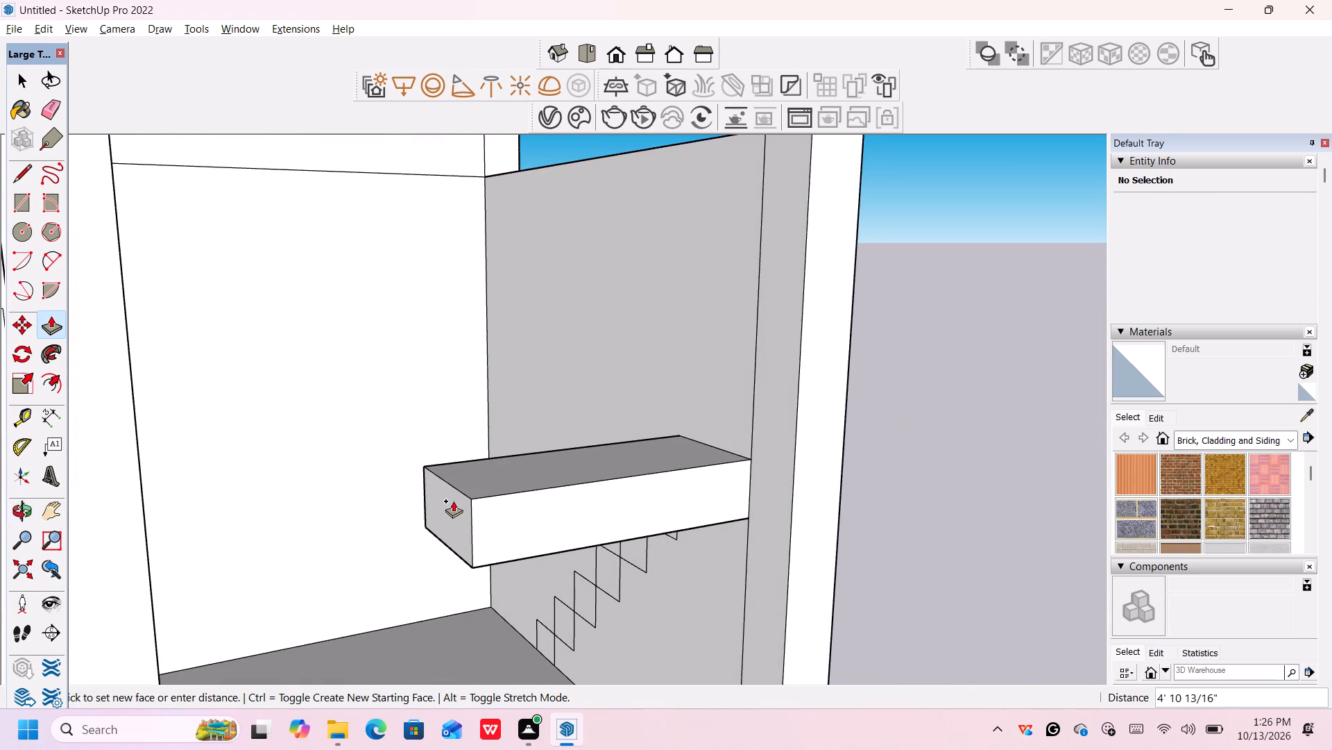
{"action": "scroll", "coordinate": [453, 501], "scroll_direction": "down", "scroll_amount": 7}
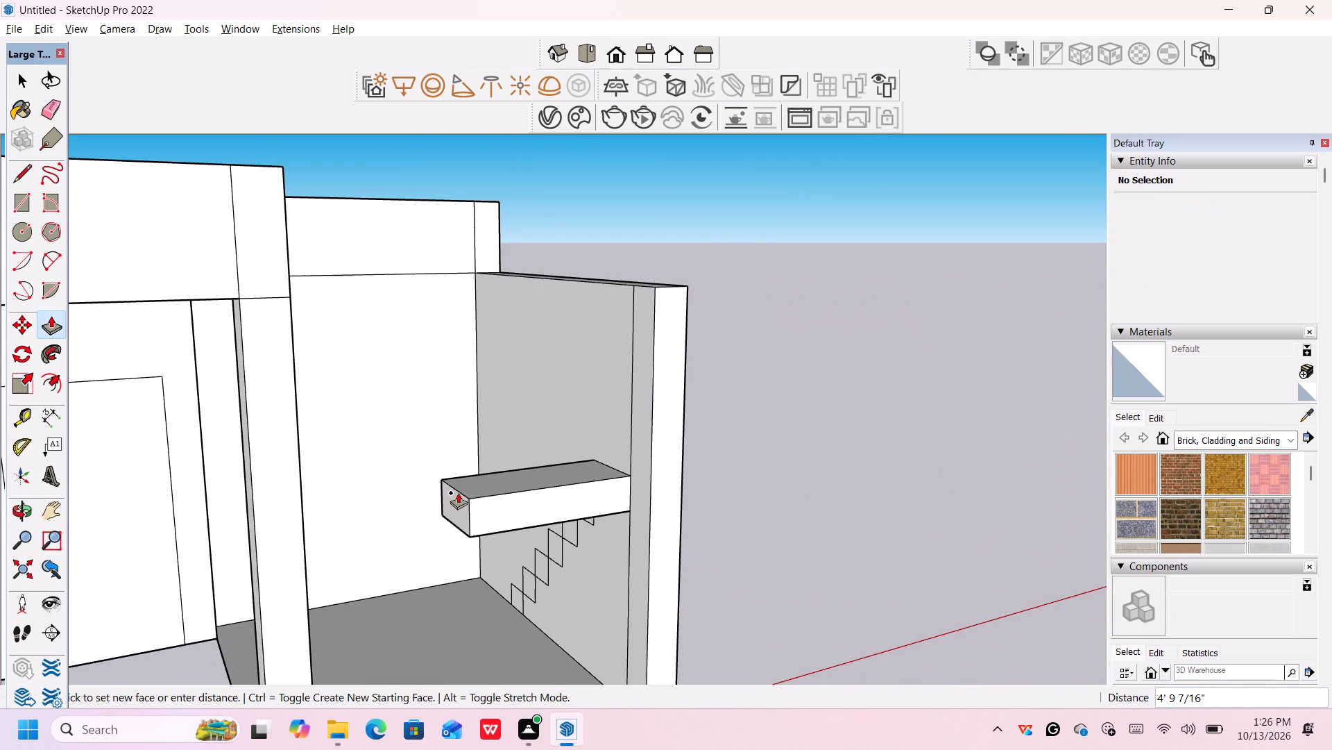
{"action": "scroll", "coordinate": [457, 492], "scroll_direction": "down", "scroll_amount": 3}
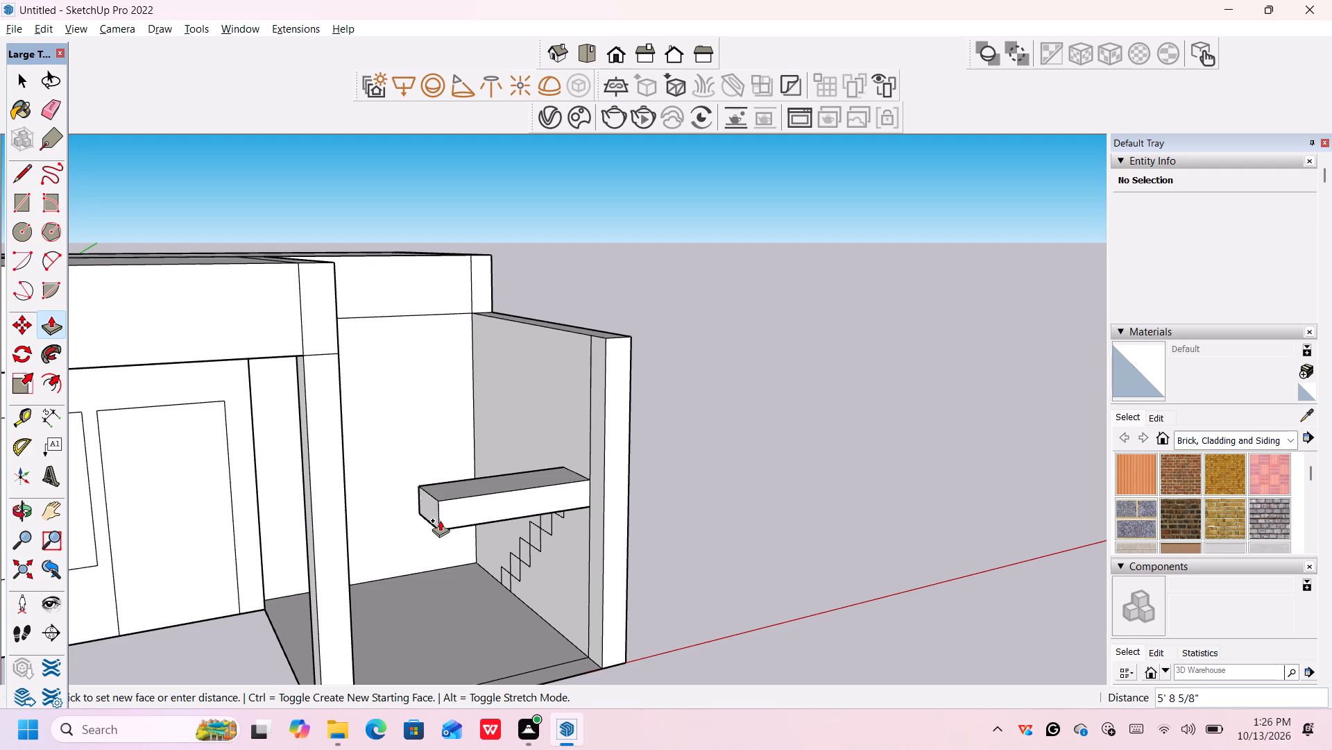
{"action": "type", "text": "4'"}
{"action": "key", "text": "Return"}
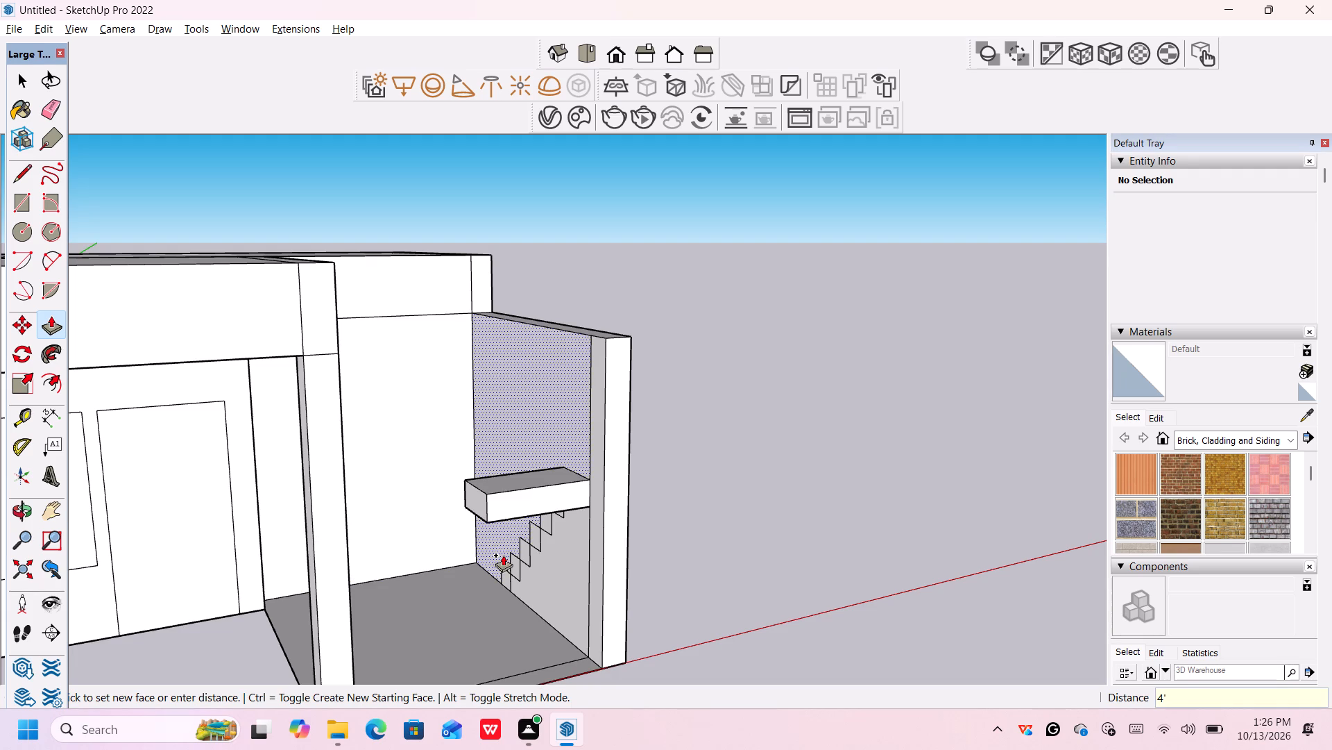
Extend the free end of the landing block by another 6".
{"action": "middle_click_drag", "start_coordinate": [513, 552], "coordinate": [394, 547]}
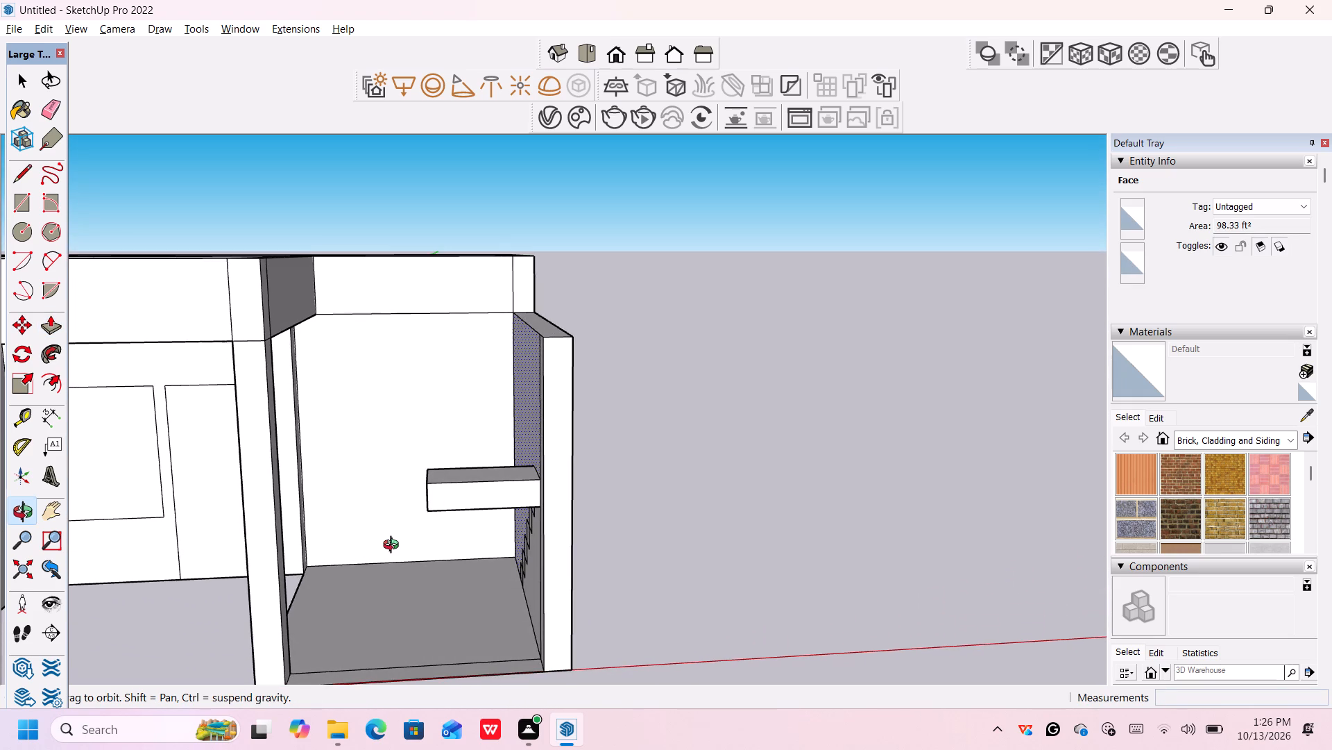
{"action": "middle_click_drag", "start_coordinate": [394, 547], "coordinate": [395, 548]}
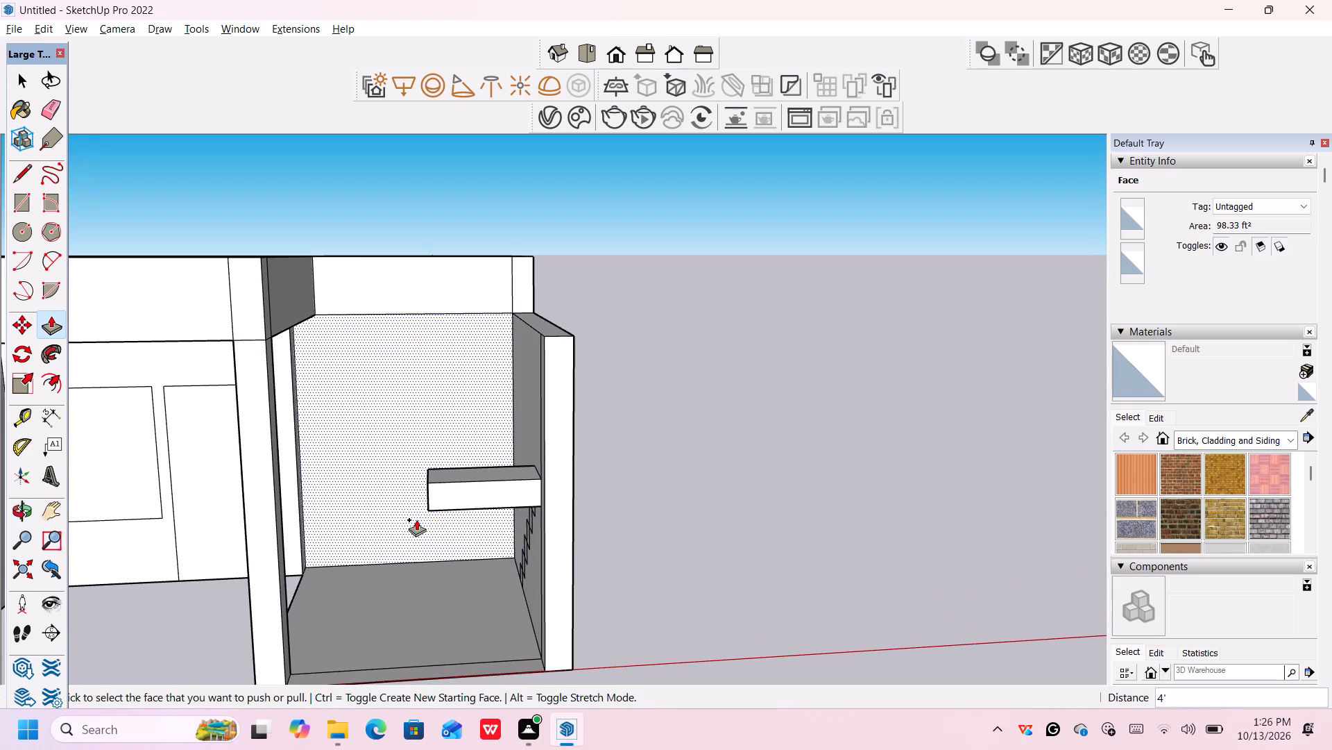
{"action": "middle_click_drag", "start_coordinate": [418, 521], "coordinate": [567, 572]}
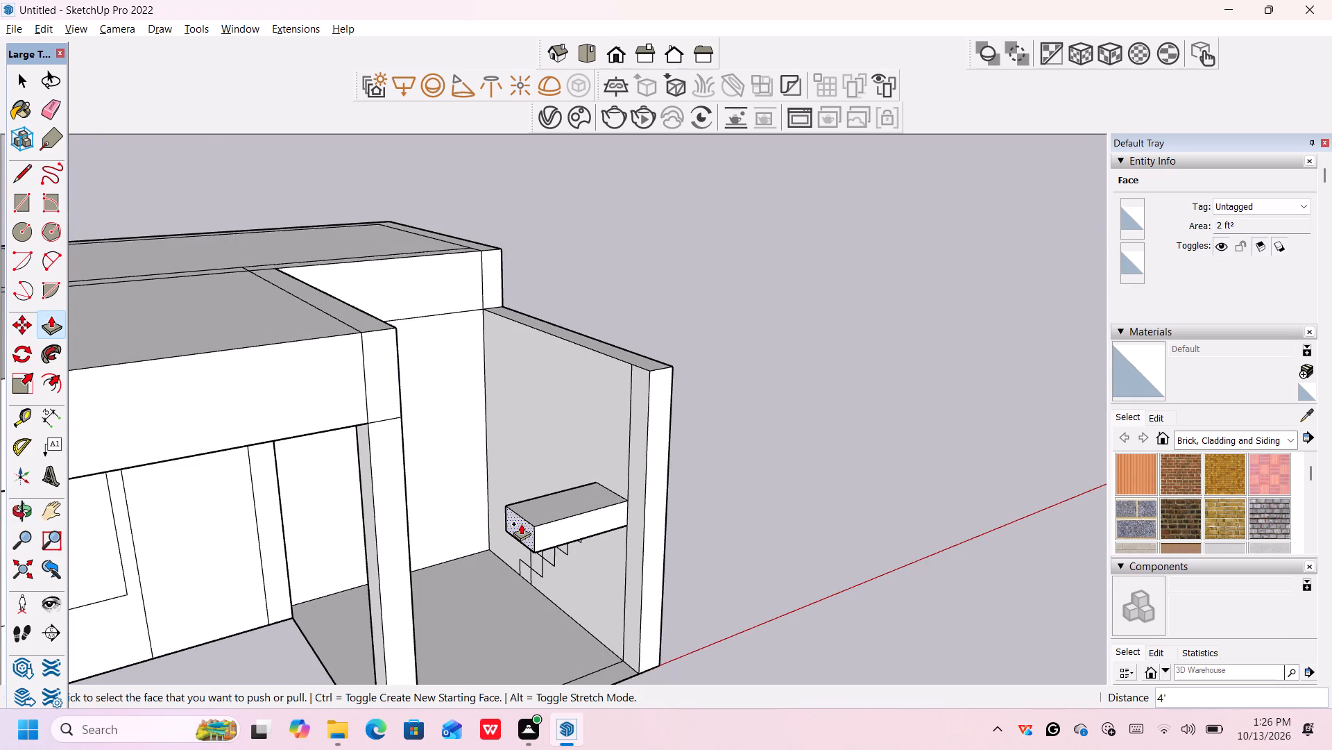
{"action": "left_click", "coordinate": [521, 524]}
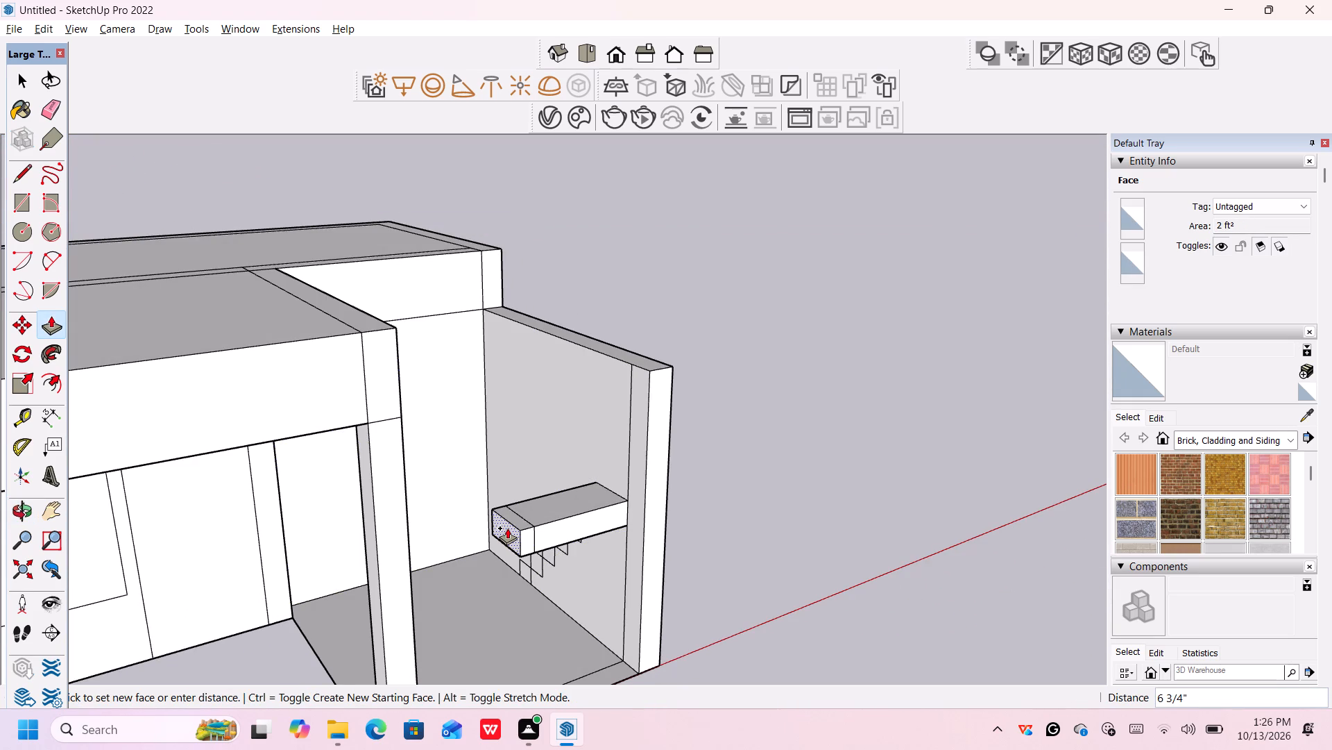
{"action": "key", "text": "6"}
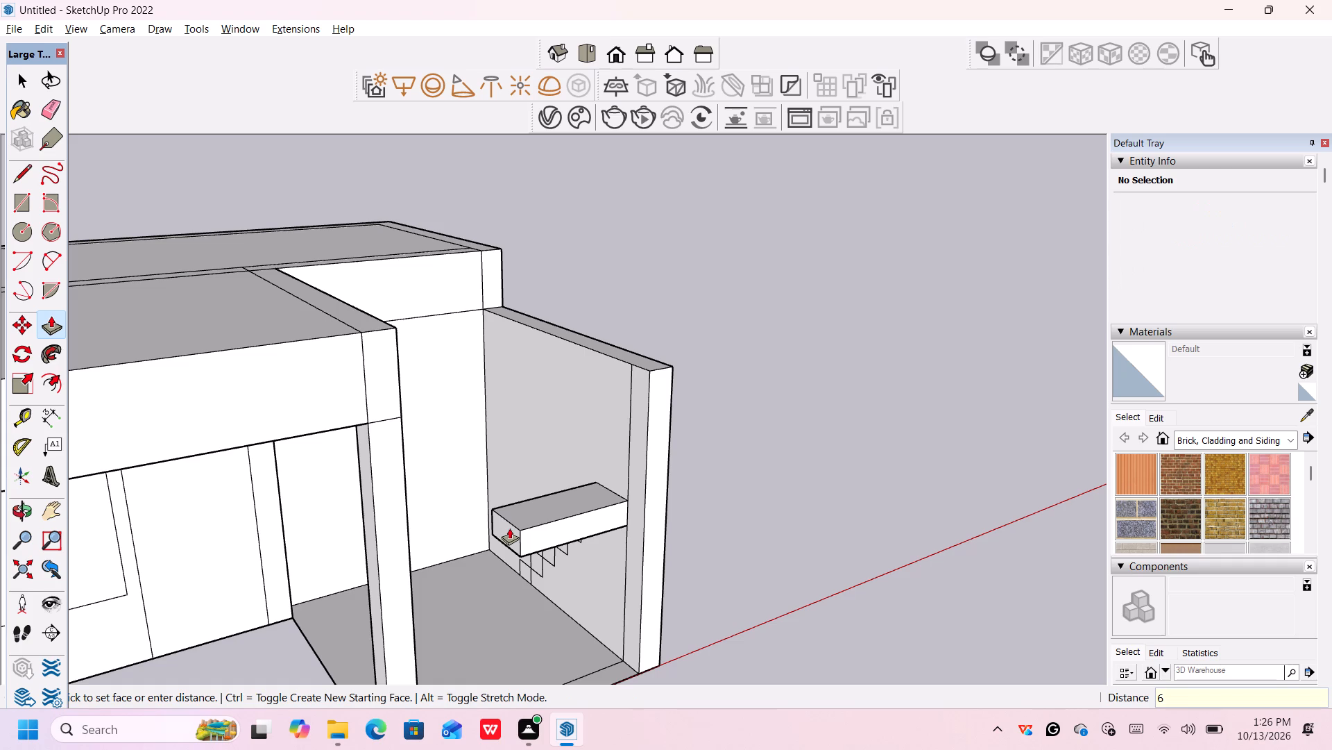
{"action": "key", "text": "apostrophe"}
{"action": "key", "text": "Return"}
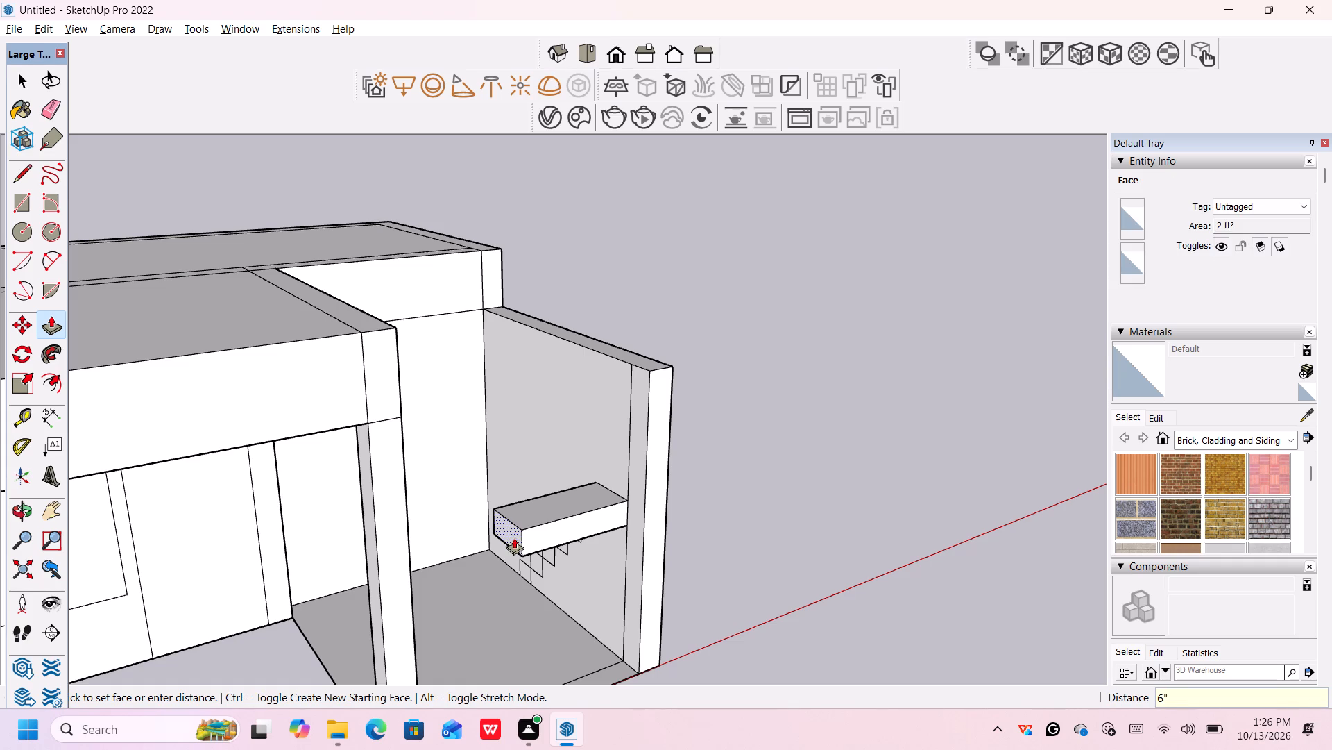
Examine the extended landing block against the room and stair profile from the front and from above.
{"action": "middle_click_drag", "start_coordinate": [685, 578], "coordinate": [531, 453]}
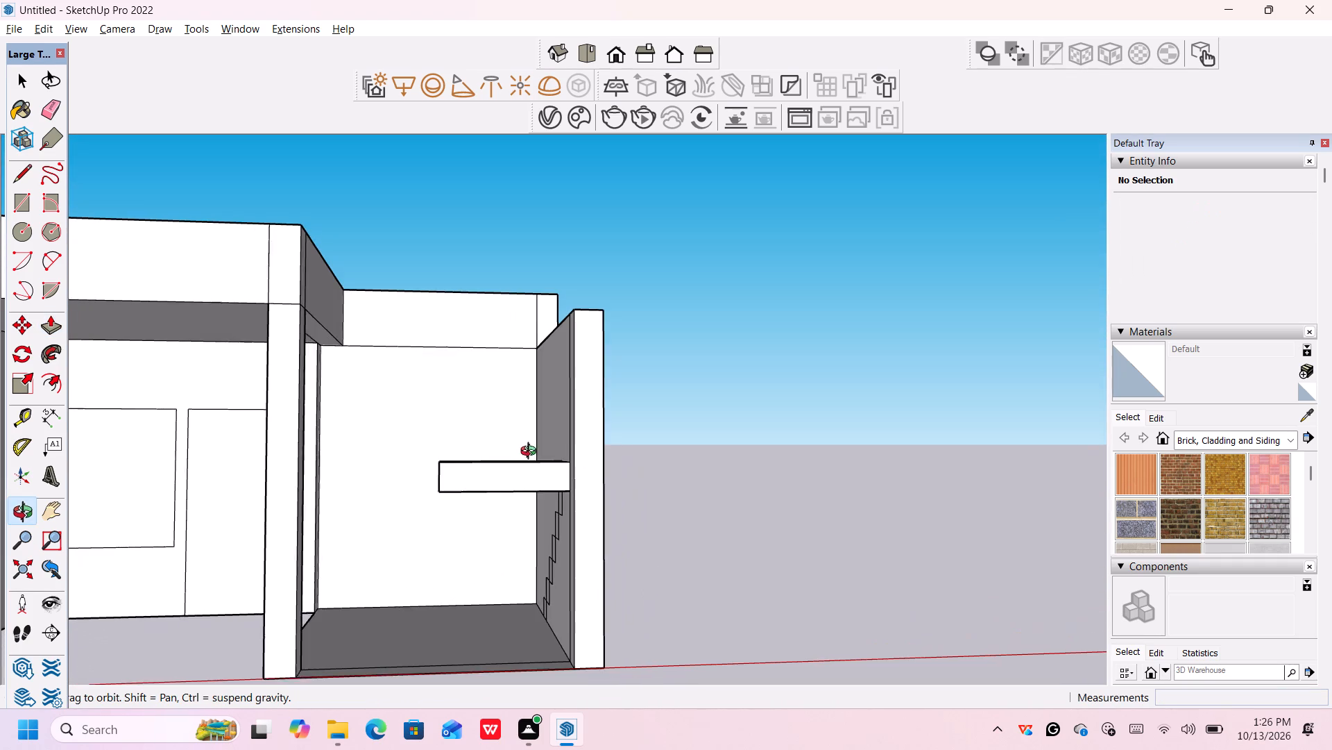
{"action": "middle_click_drag", "start_coordinate": [531, 453], "coordinate": [615, 551]}
{"action": "scroll", "coordinate": [520, 542], "scroll_direction": "down", "scroll_amount": 5}
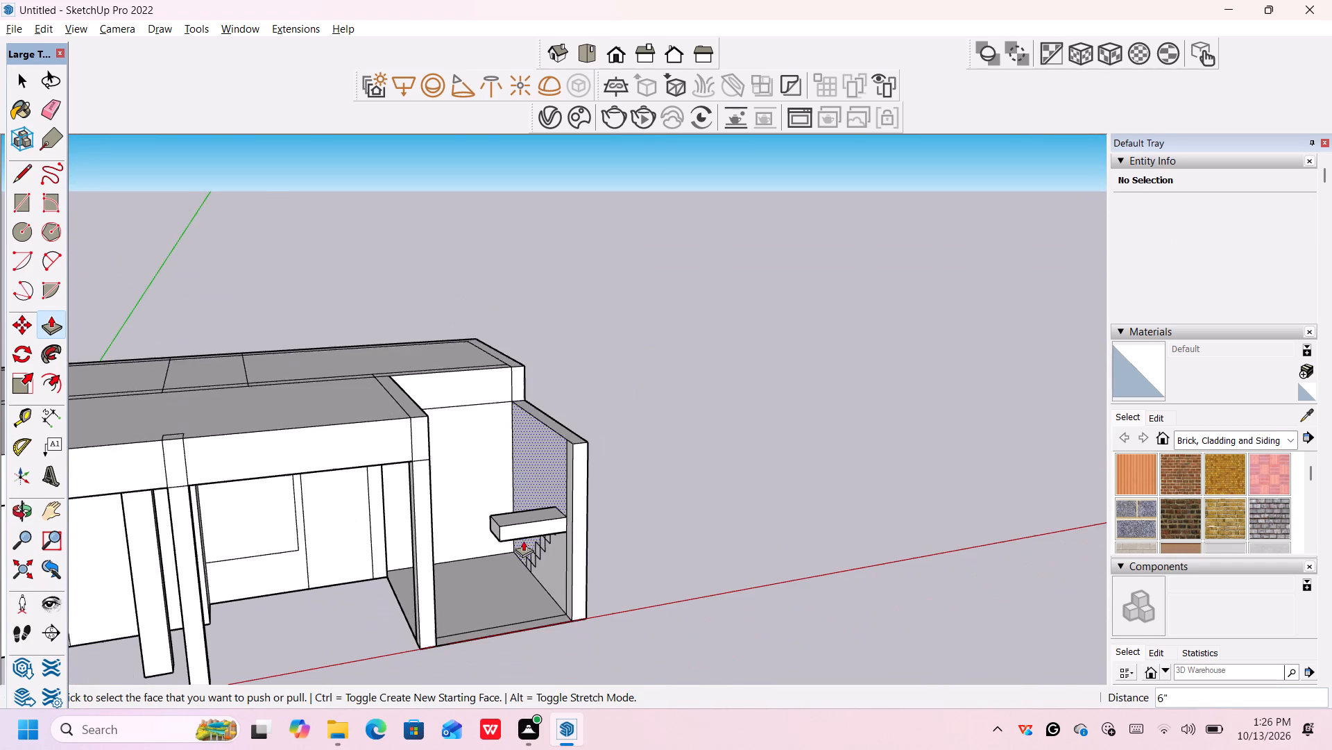
{"action": "scroll", "coordinate": [528, 537], "scroll_direction": "down", "scroll_amount": 3}
{"action": "middle_click_drag", "start_coordinate": [500, 555], "coordinate": [441, 519]}
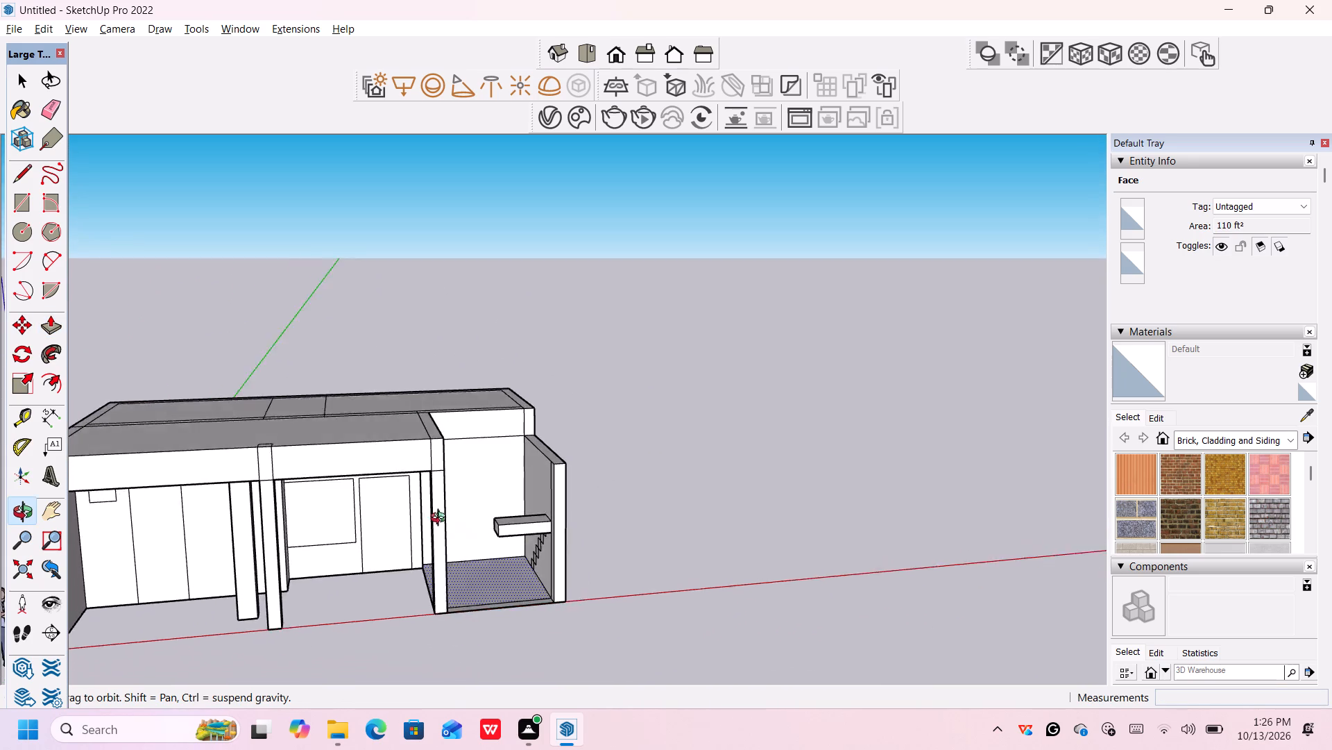
{"action": "middle_click_drag", "start_coordinate": [441, 519], "coordinate": [403, 430]}
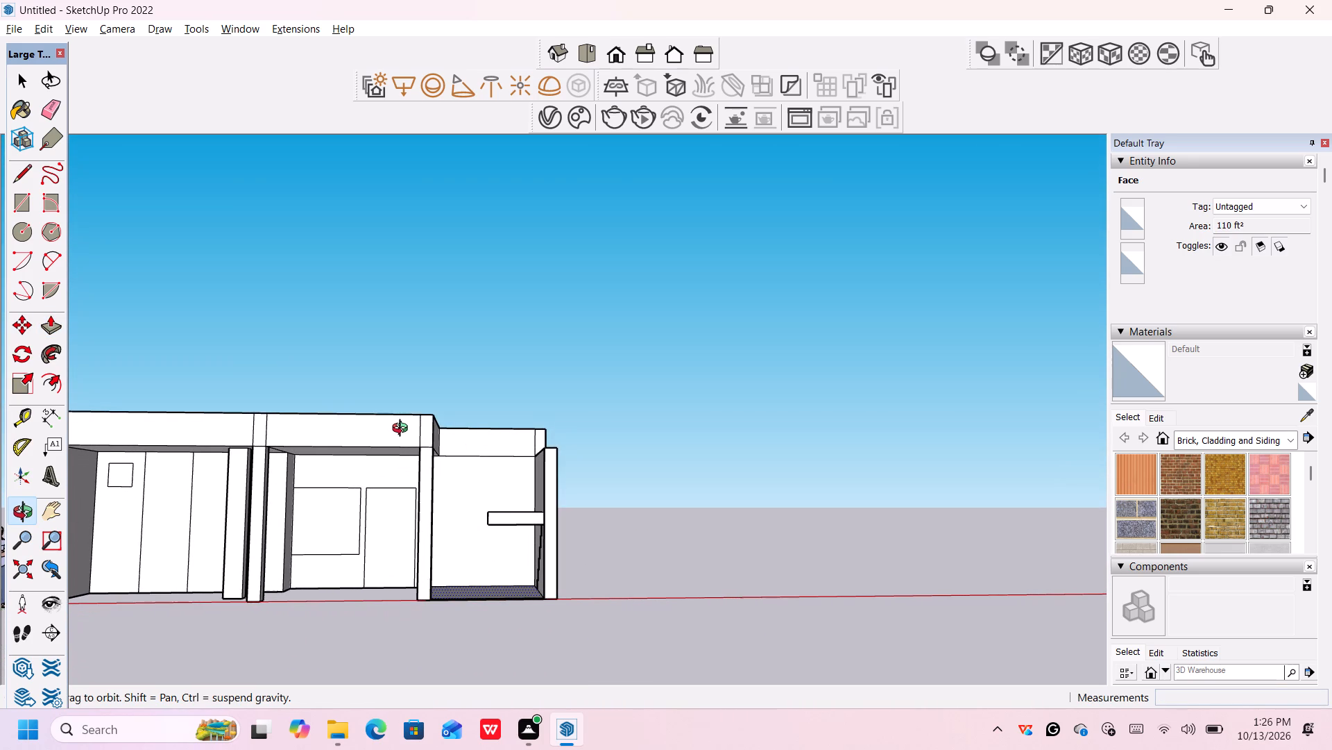
{"action": "middle_click_drag", "start_coordinate": [403, 430], "coordinate": [487, 583]}
{"action": "scroll", "coordinate": [497, 570], "scroll_direction": "up", "scroll_amount": 2}
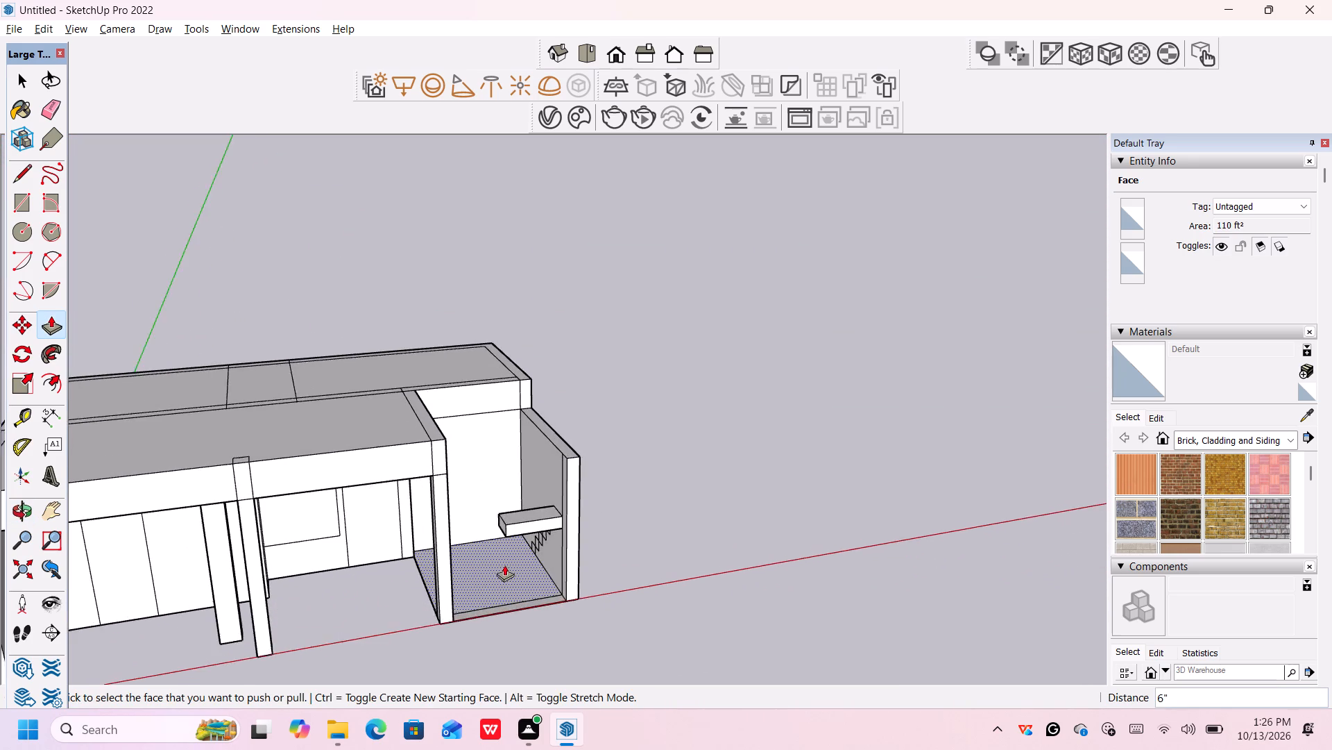
{"action": "scroll", "coordinate": [504, 565], "scroll_direction": "up", "scroll_amount": 12}
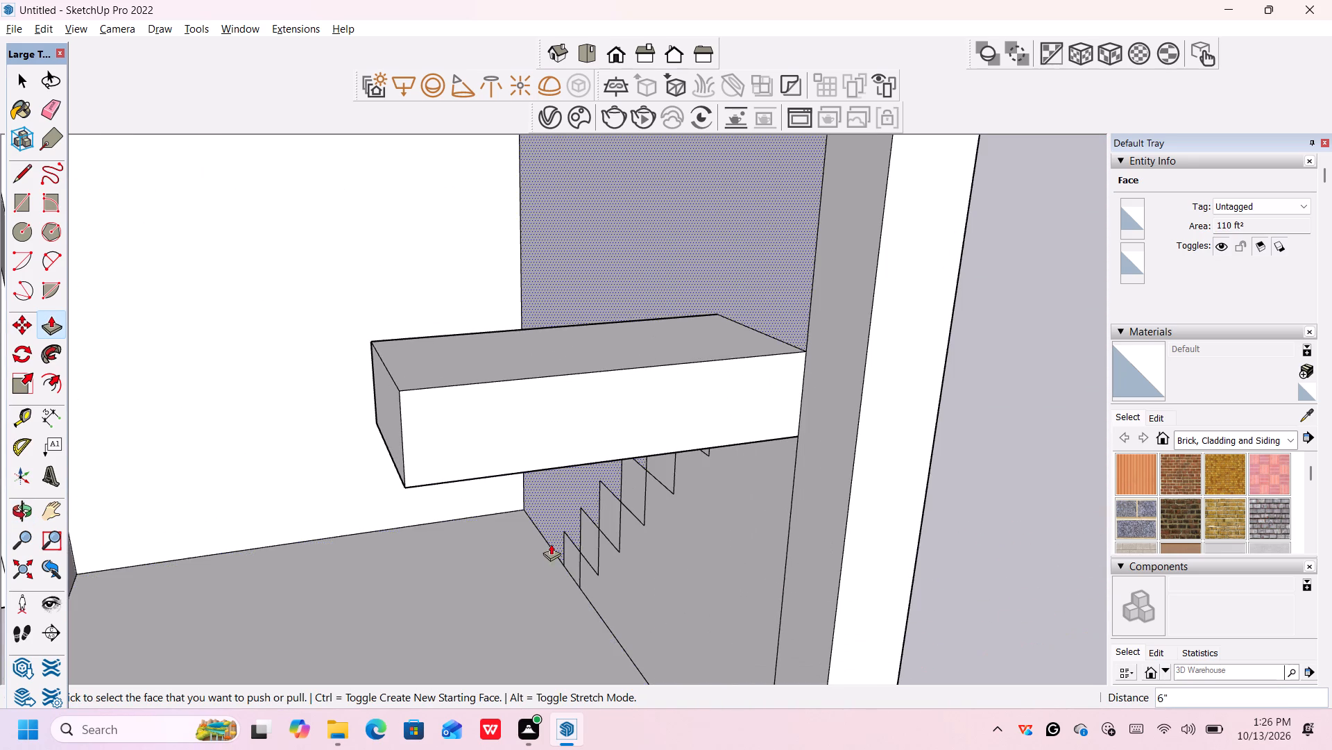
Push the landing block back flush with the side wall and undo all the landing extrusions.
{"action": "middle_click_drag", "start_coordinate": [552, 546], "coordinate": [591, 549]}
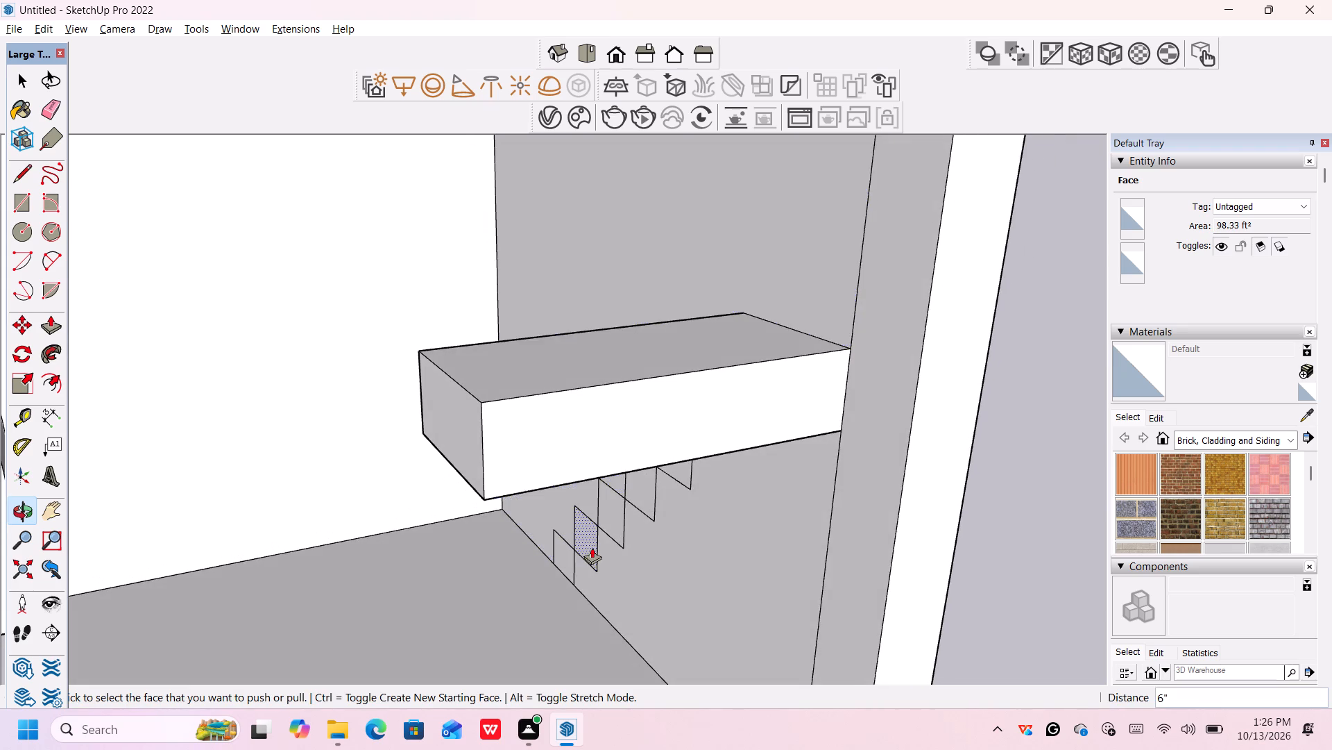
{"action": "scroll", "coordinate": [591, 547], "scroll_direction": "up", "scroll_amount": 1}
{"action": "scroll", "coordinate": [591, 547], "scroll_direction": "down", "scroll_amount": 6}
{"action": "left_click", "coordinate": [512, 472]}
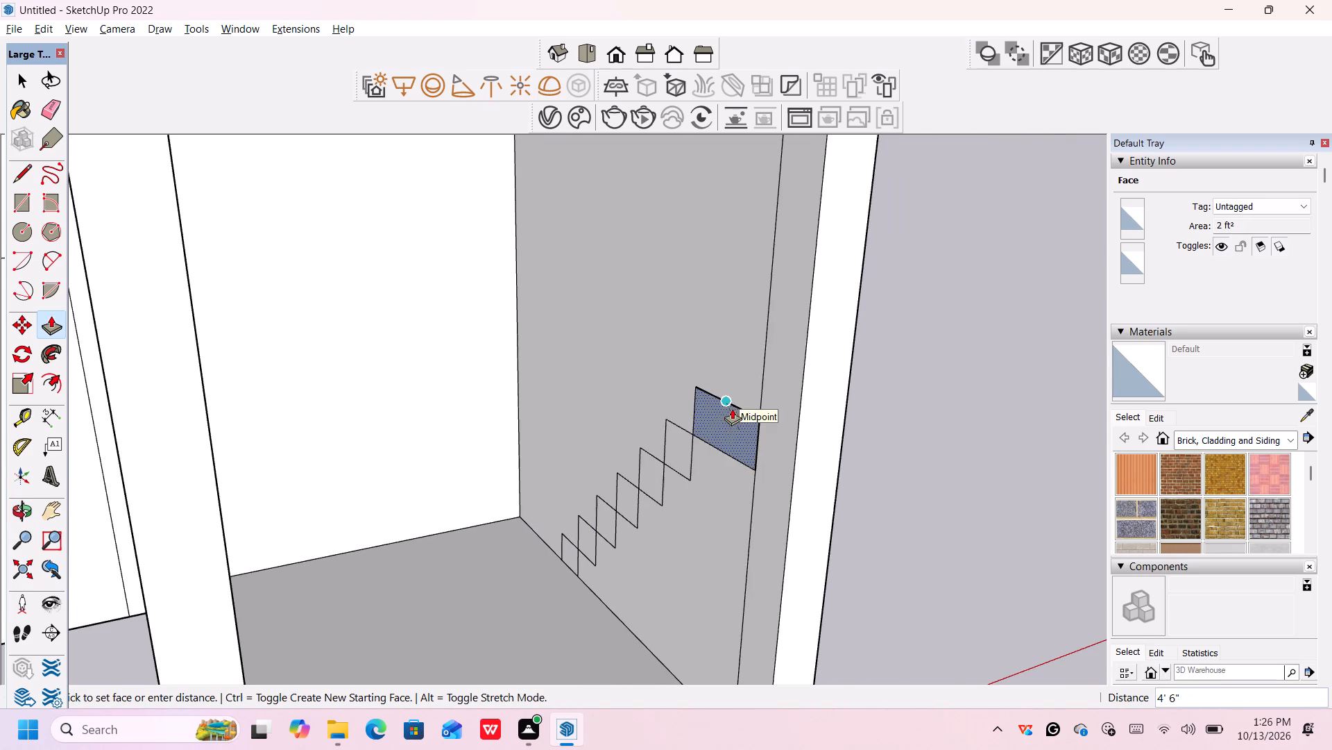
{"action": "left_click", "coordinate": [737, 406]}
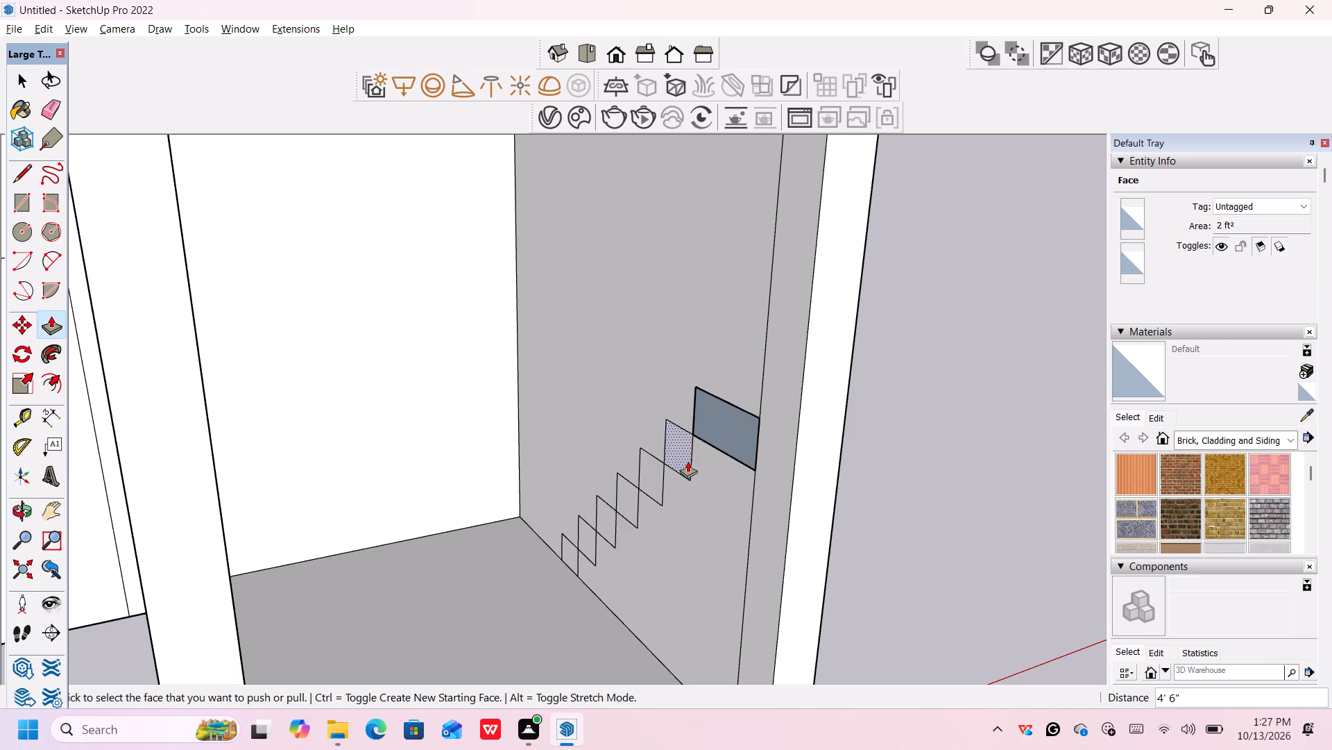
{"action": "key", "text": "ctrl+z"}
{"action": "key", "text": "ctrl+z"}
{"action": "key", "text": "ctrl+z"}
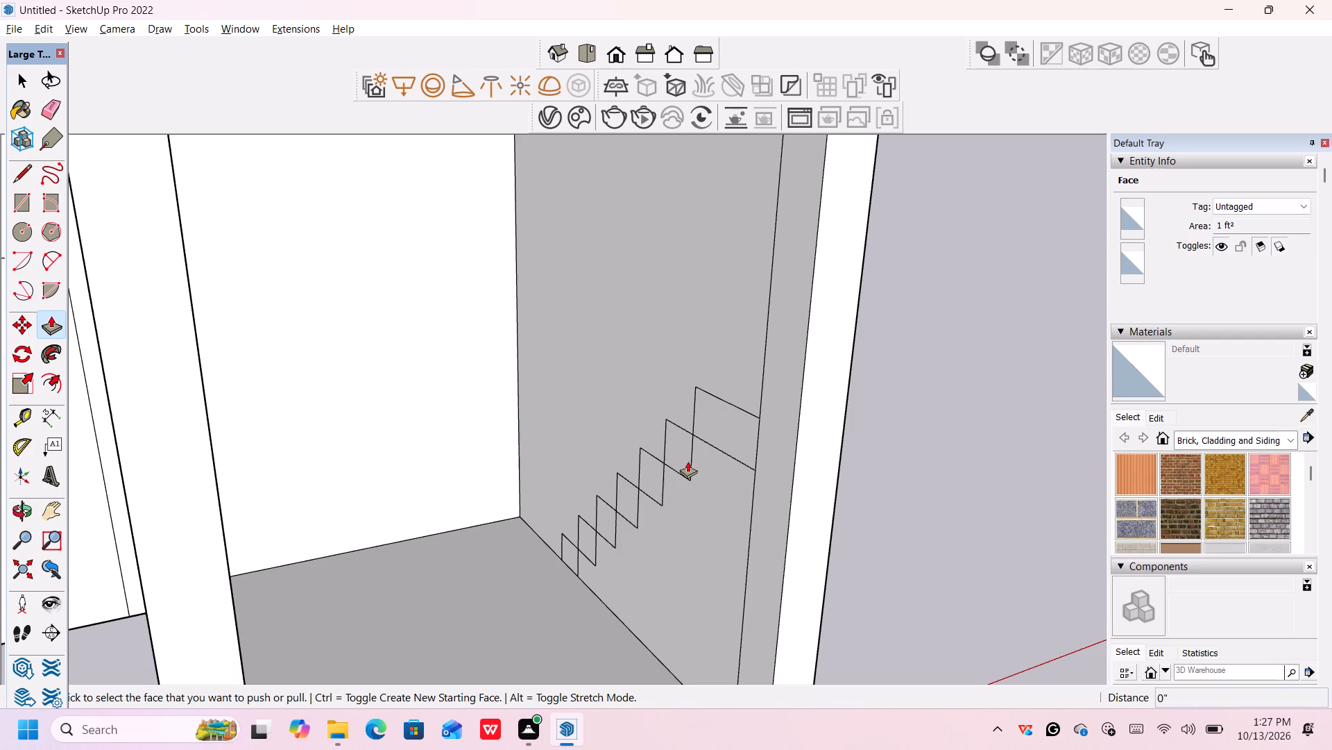
Push/Pull the first and second step faces of the stair profile 4.5' out from the side wall.
{"action": "scroll", "coordinate": [553, 553], "scroll_direction": "up", "scroll_amount": 1}
{"action": "left_click", "coordinate": [567, 548]}
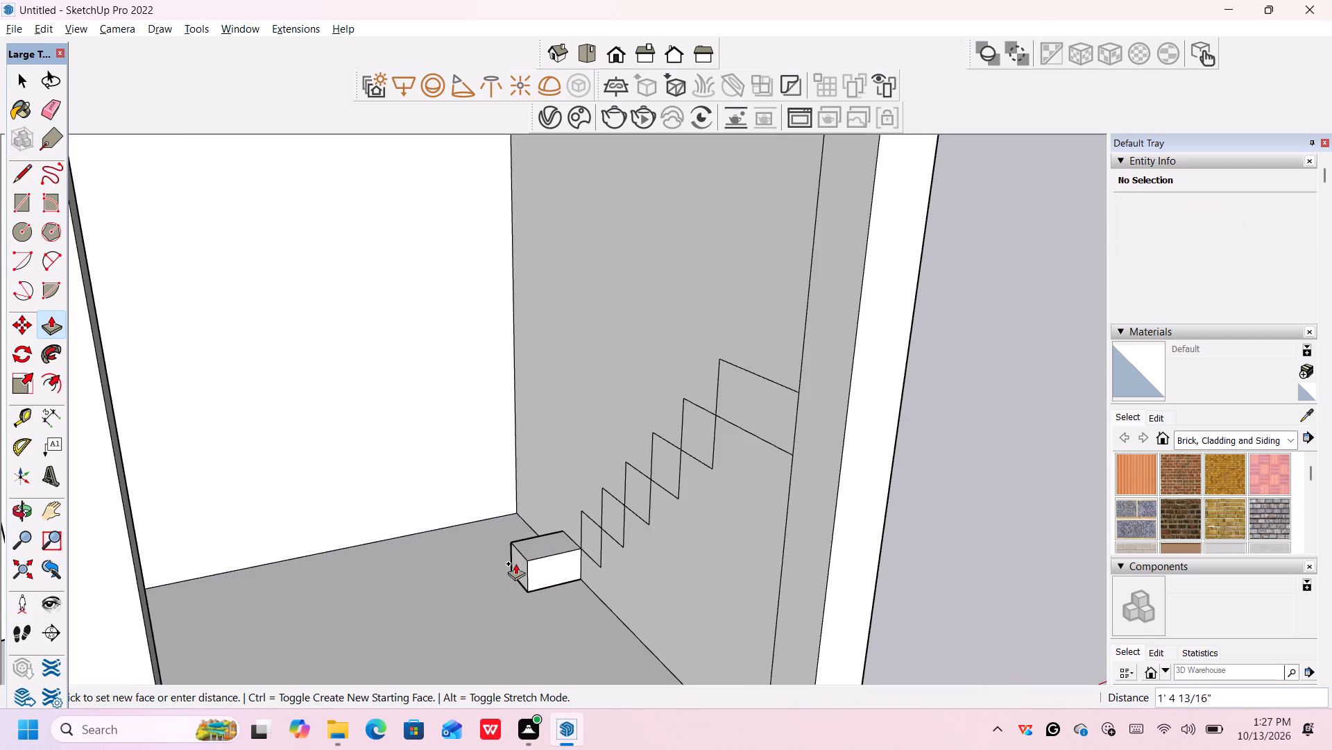
{"action": "type", "text": "4.5'"}
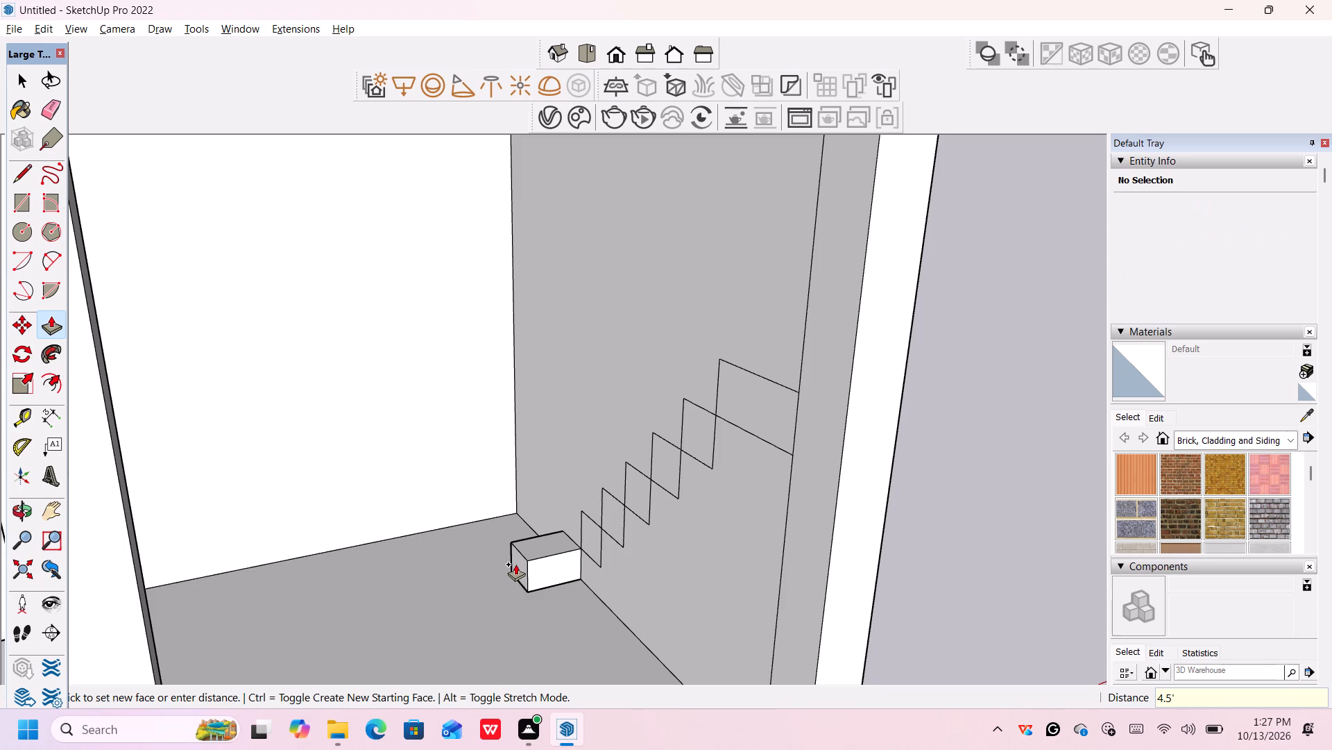
{"action": "key", "text": "Return"}
{"action": "left_click", "coordinate": [597, 539]}
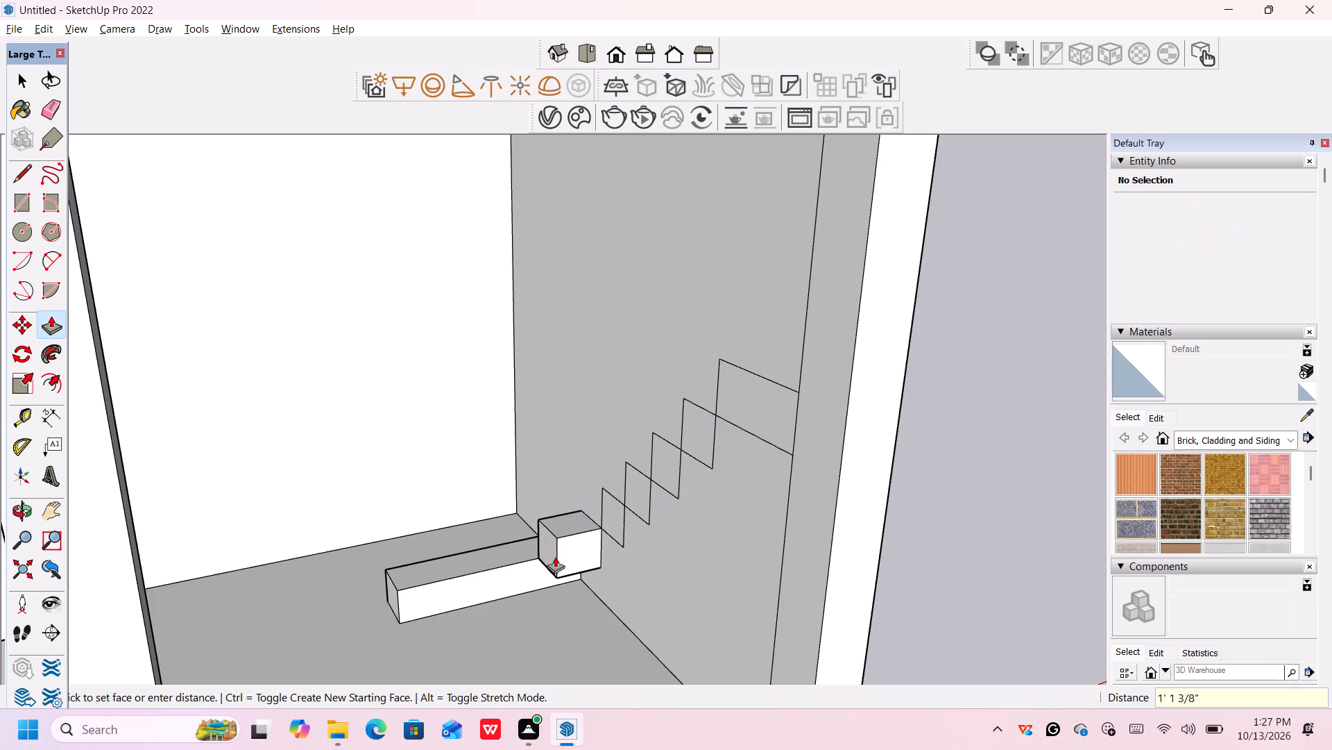
{"action": "type", "text": "4."}
{"action": "type", "text": "5'"}
{"action": "key", "text": "Return"}
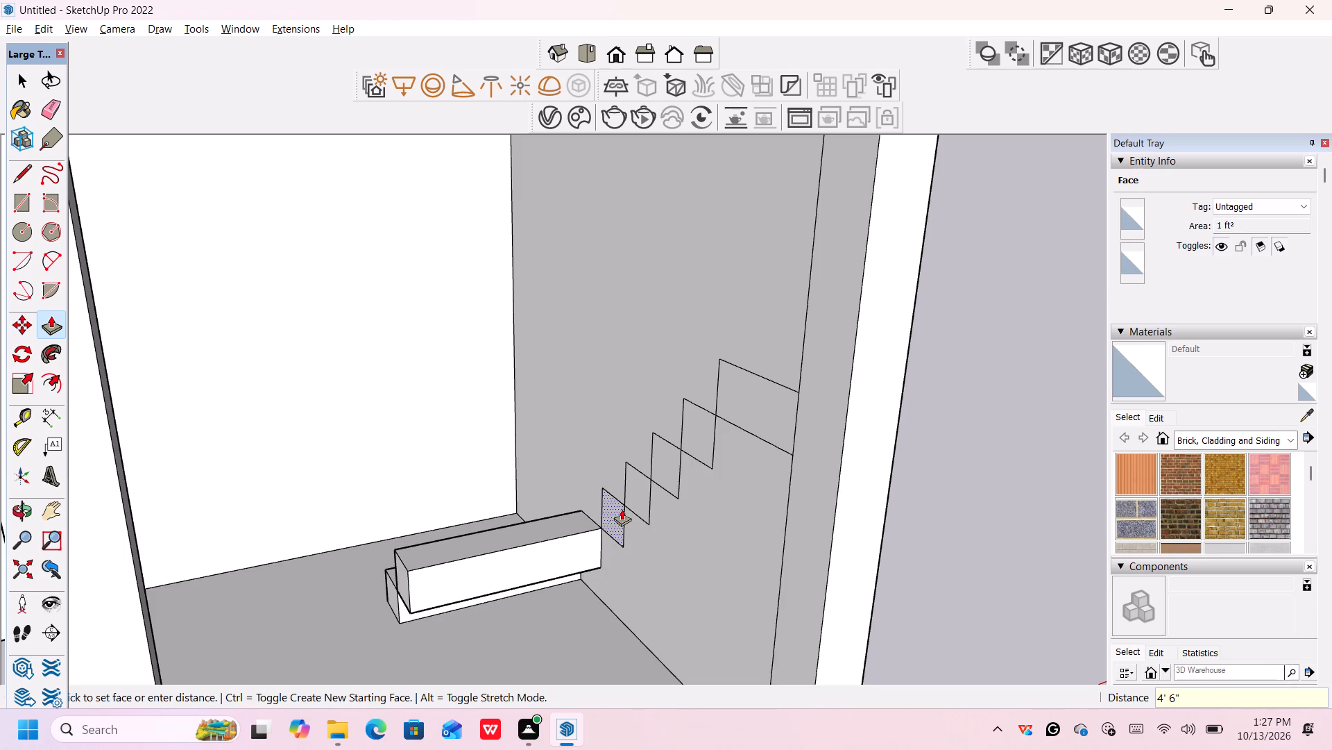
Push/Pull the third, fourth, fifth and sixth step faces of the stair profile 4.5' out from the side wall.
{"action": "left_click", "coordinate": [609, 519]}
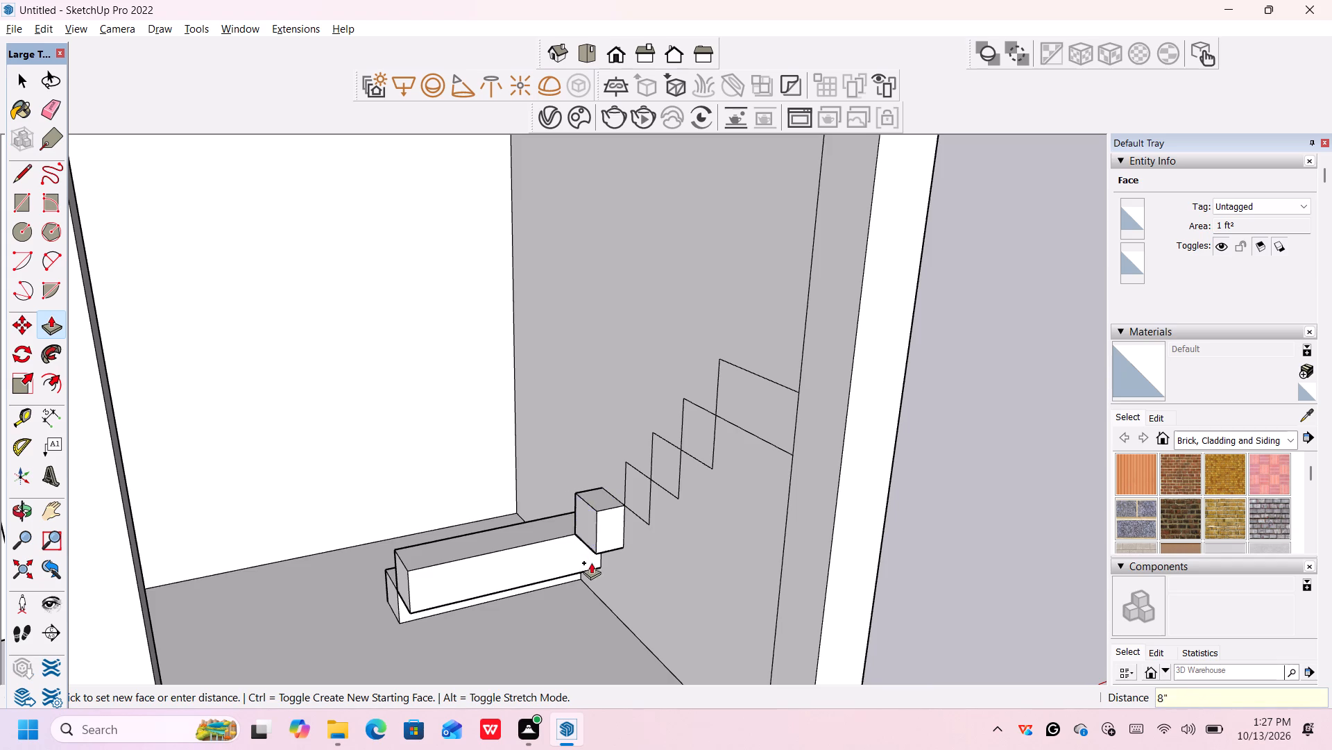
{"action": "type", "text": "4.5'"}
{"action": "key", "text": "Return"}
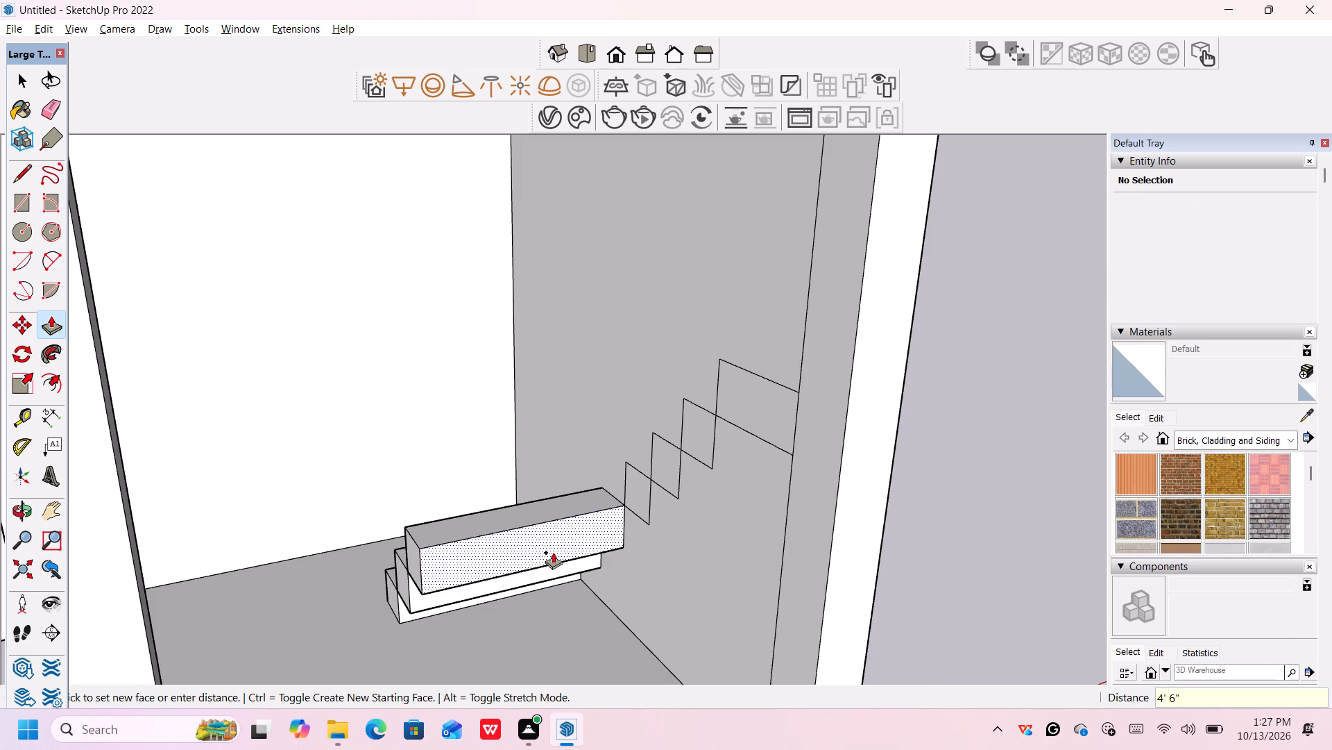
{"action": "left_click", "coordinate": [642, 495]}
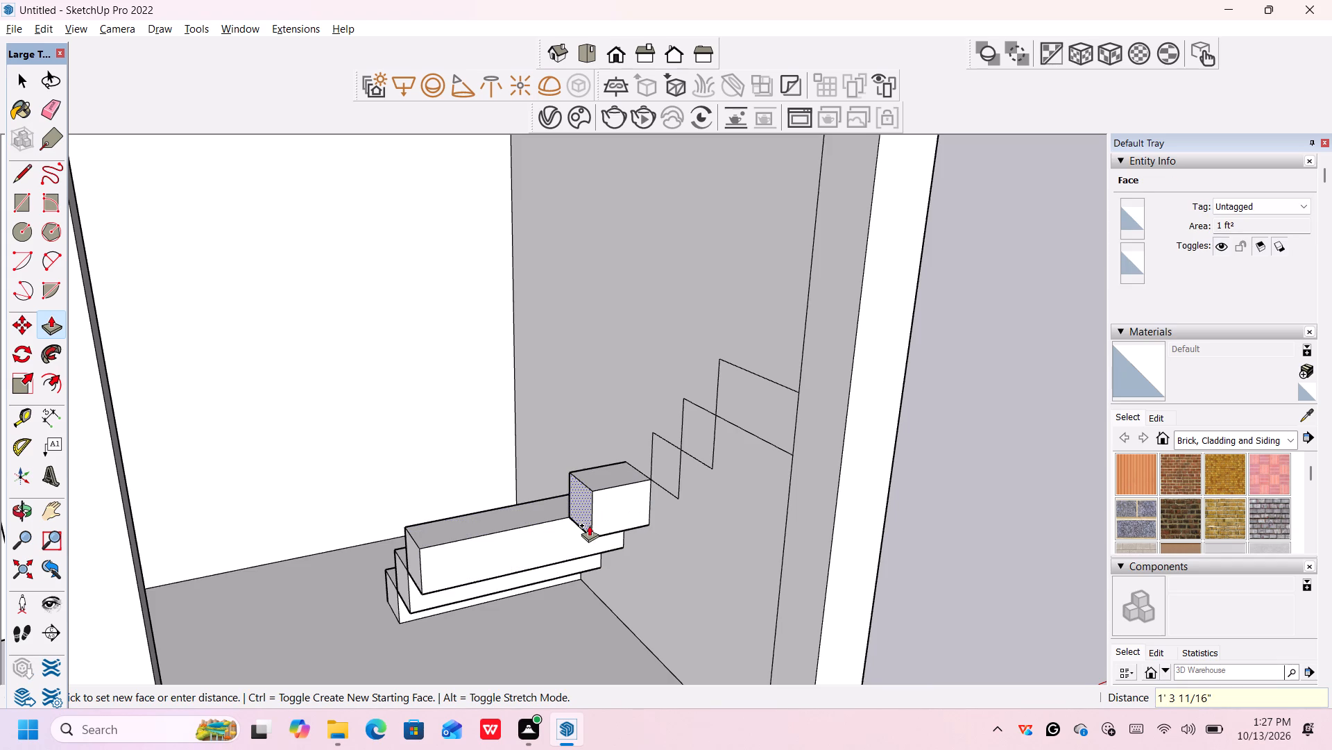
{"action": "type", "text": "4.5'"}
{"action": "key", "text": "Return"}
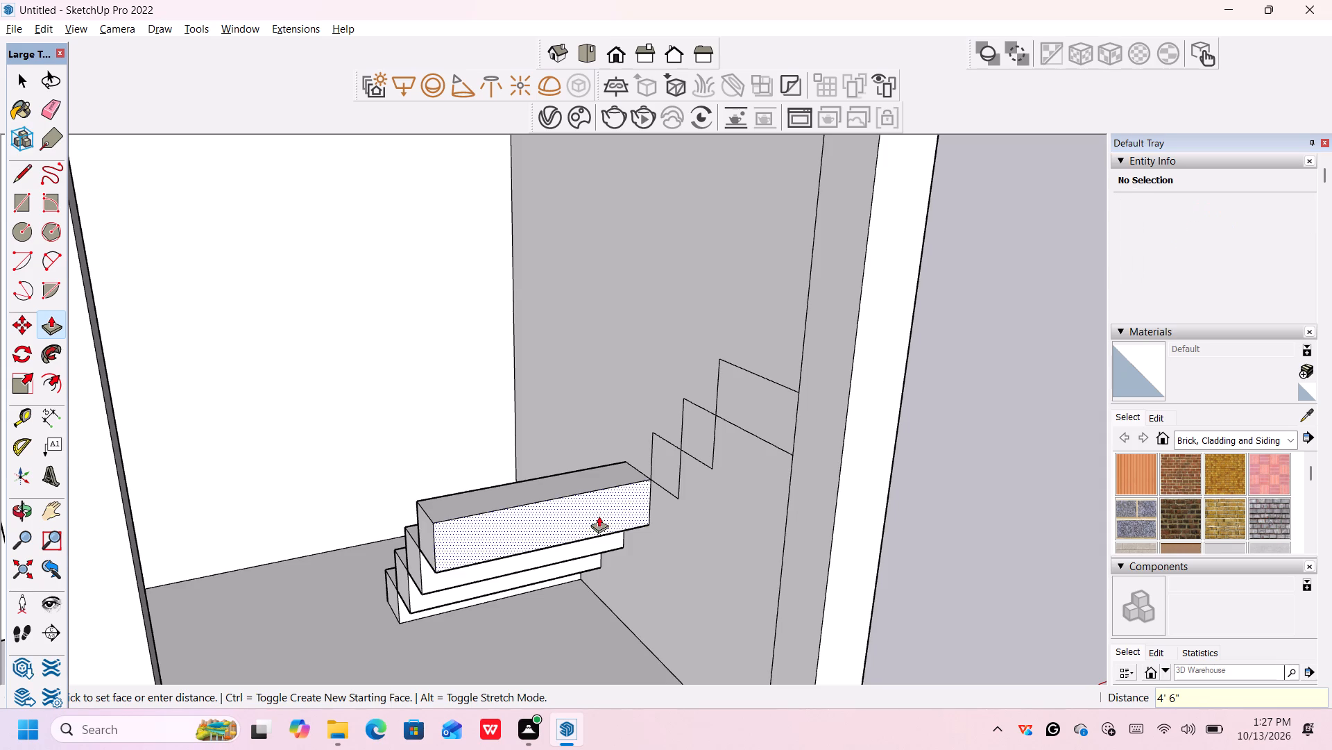
{"action": "left_click", "coordinate": [674, 462]}
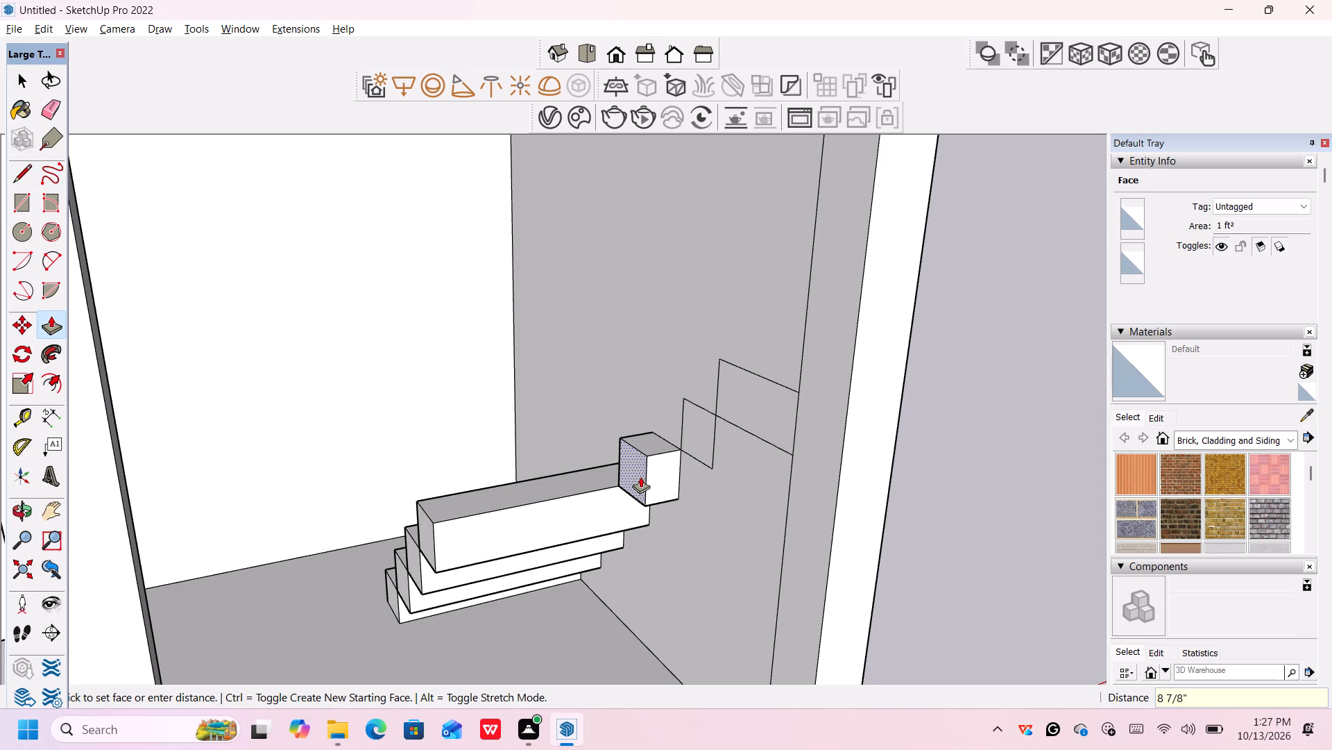
{"action": "type", "text": "4.5'"}
{"action": "key", "text": "Return"}
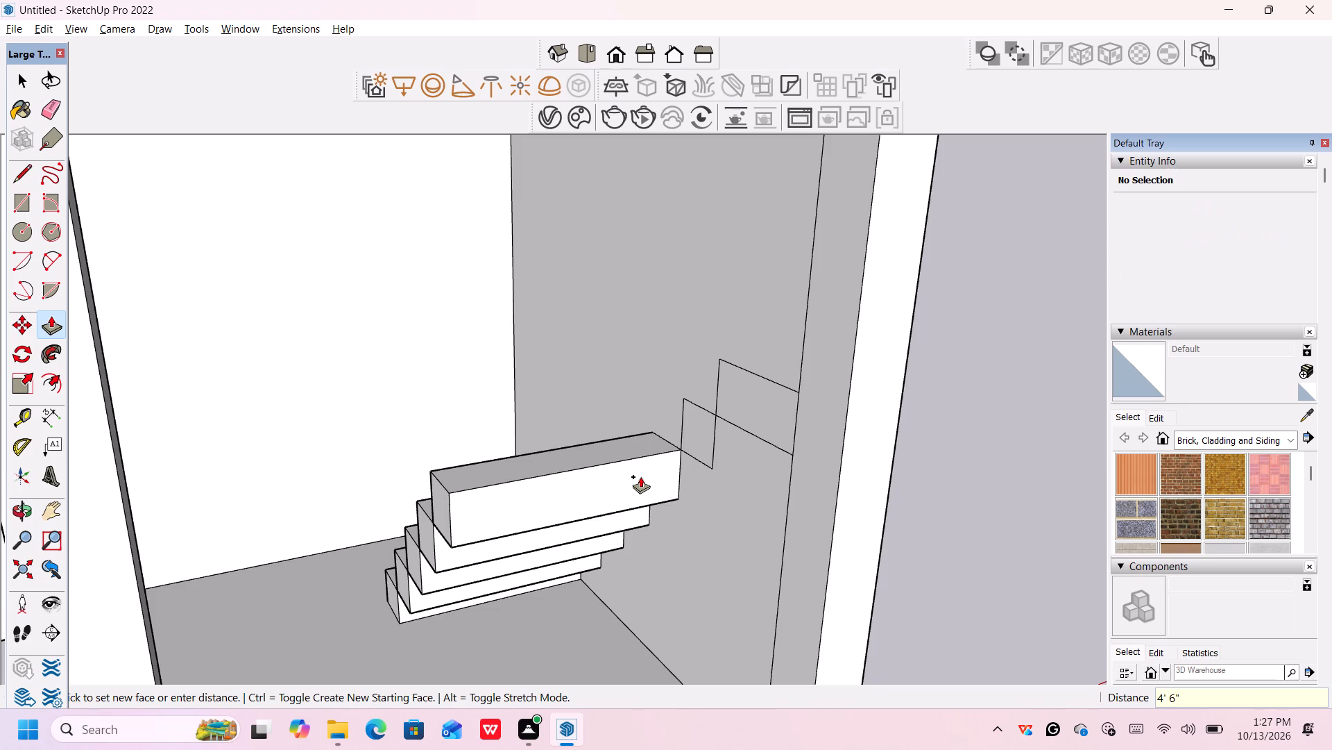
{"action": "left_click", "coordinate": [703, 428]}
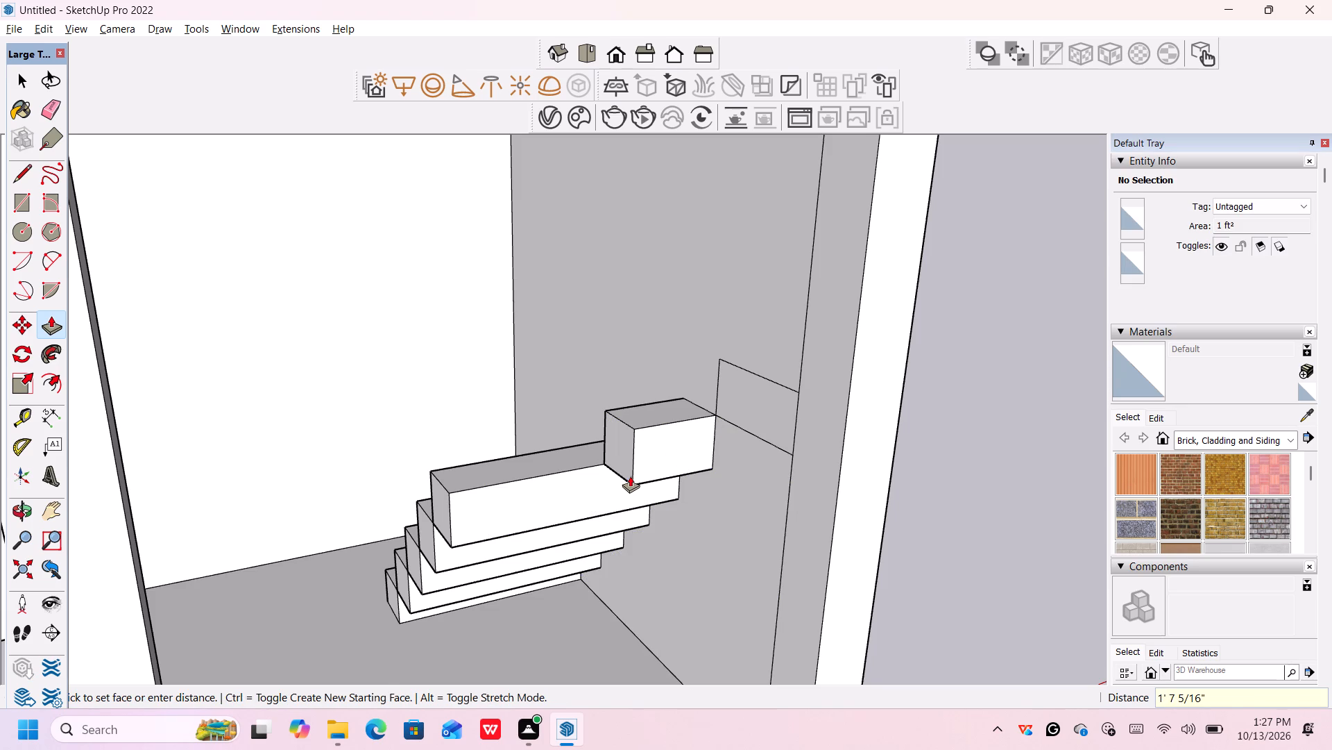
{"action": "type", "text": "4.5'"}
{"action": "key", "text": "Return"}
Push/Pull the landing face at the top of the stair profile 4.5' out from the side wall.
{"action": "left_click", "coordinate": [753, 390]}
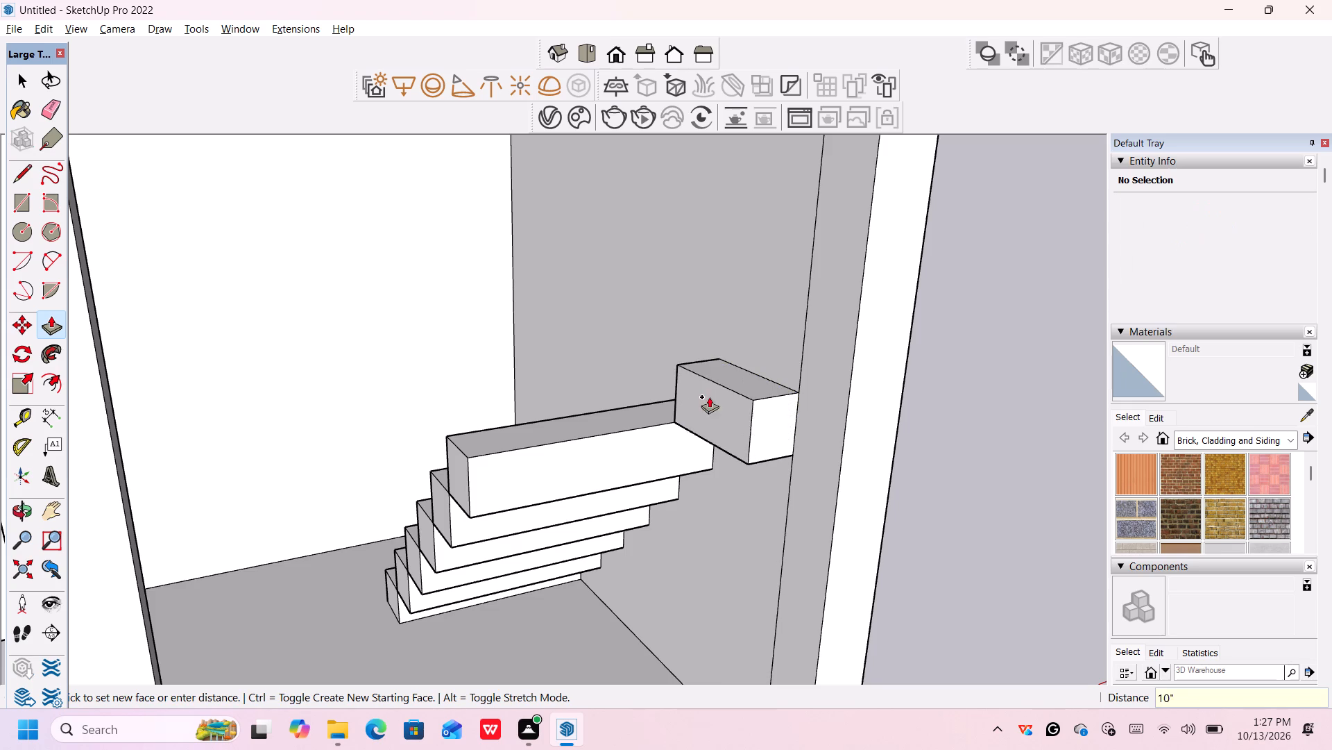
{"action": "key", "text": "4"}
{"action": "type", "text": ".5'"}
{"action": "key", "text": "Return"}
Examine the extruded steps and landing within the stair room from the front, from above and from the outer side.
{"action": "scroll", "coordinate": [683, 412], "scroll_direction": "down", "scroll_amount": 4}
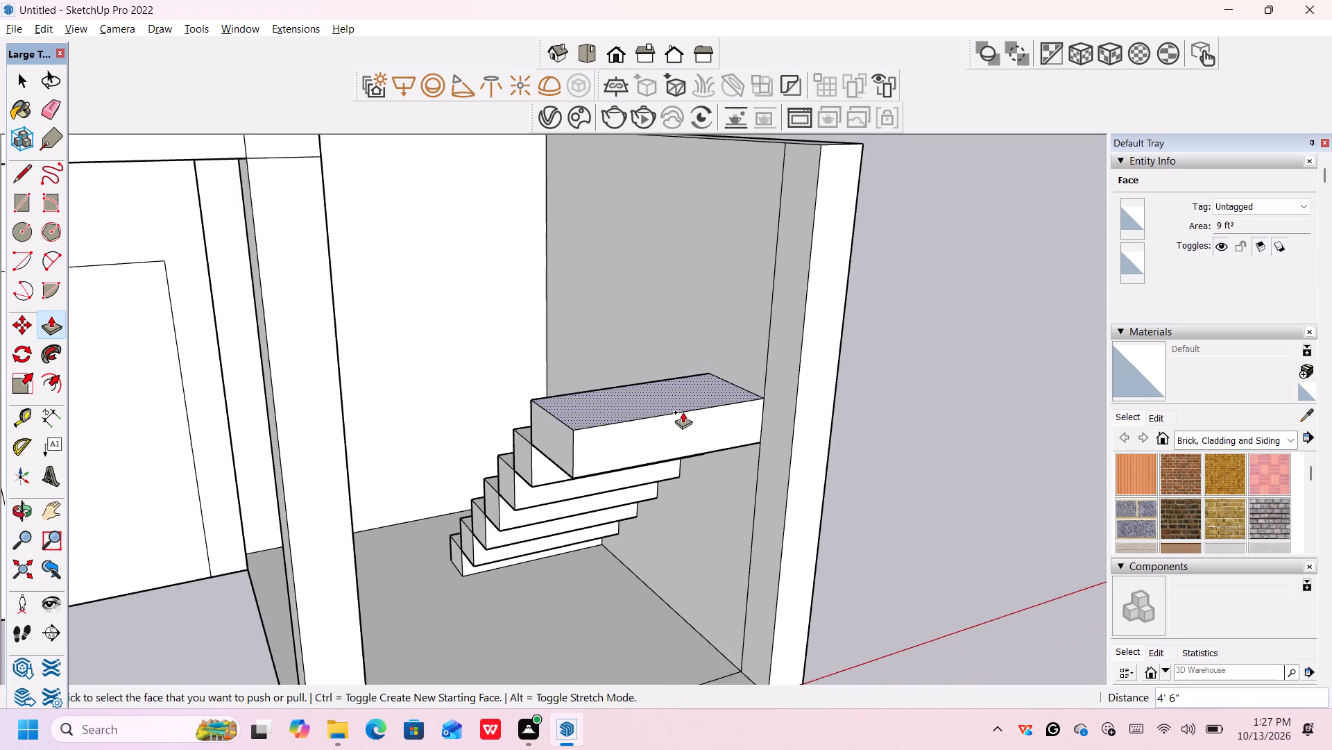
{"action": "scroll", "coordinate": [683, 412], "scroll_direction": "down", "scroll_amount": 11}
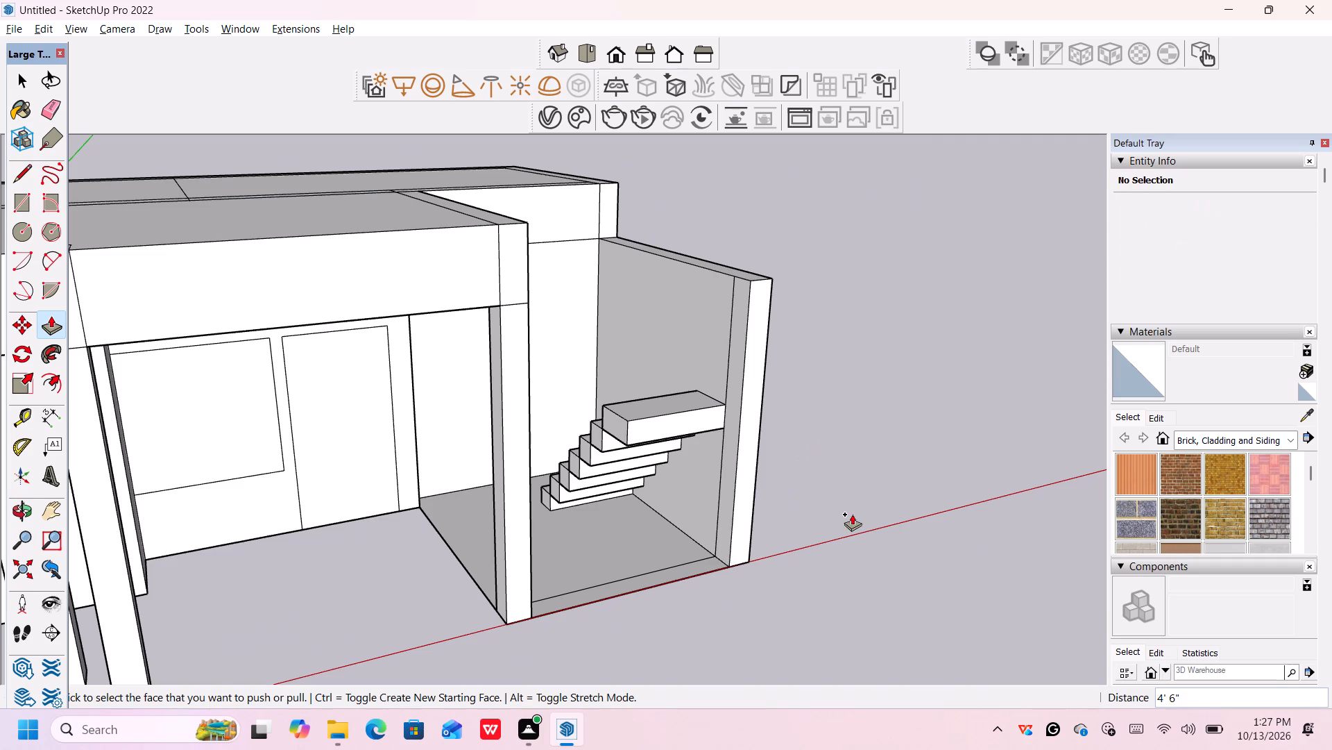
{"action": "middle_click_drag", "start_coordinate": [850, 514], "coordinate": [789, 431]}
{"action": "scroll", "coordinate": [749, 426], "scroll_direction": "up", "scroll_amount": 2}
{"action": "middle_click_drag", "start_coordinate": [786, 402], "coordinate": [749, 419]}
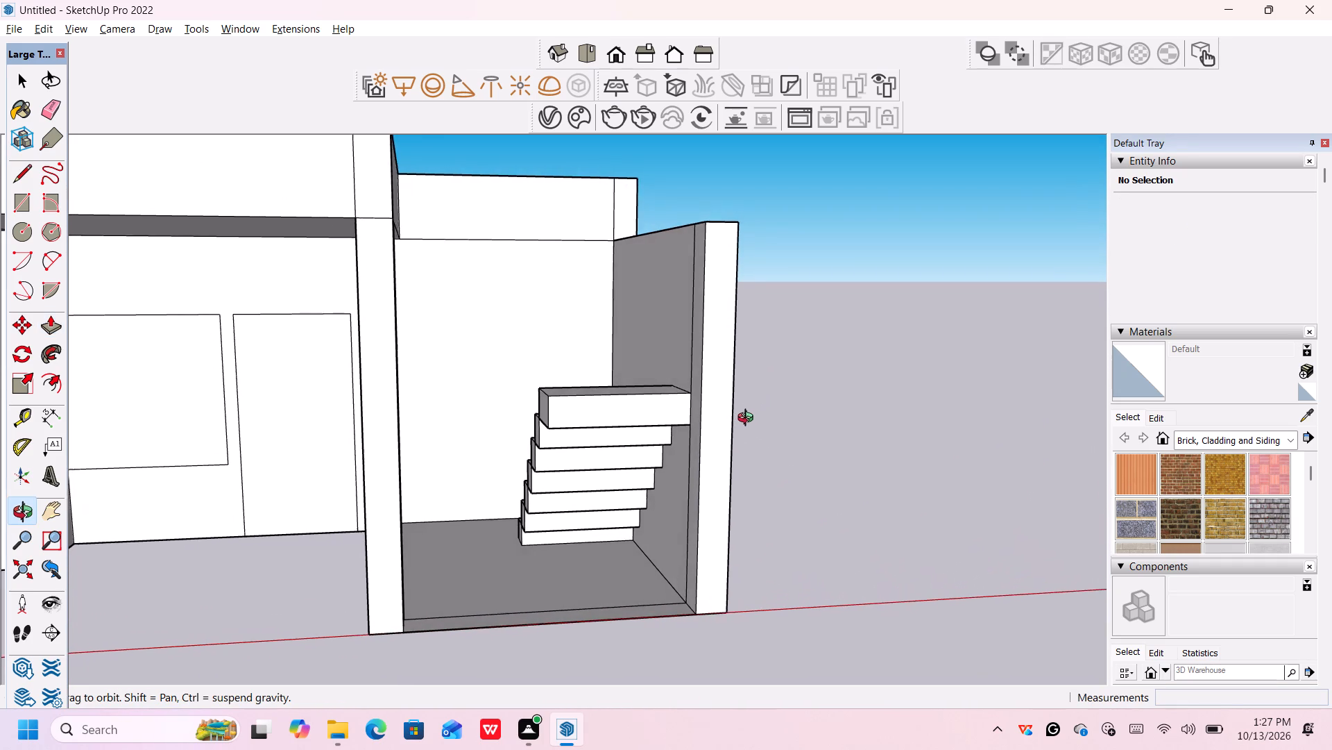
{"action": "middle_click_drag", "start_coordinate": [749, 419], "coordinate": [753, 422]}
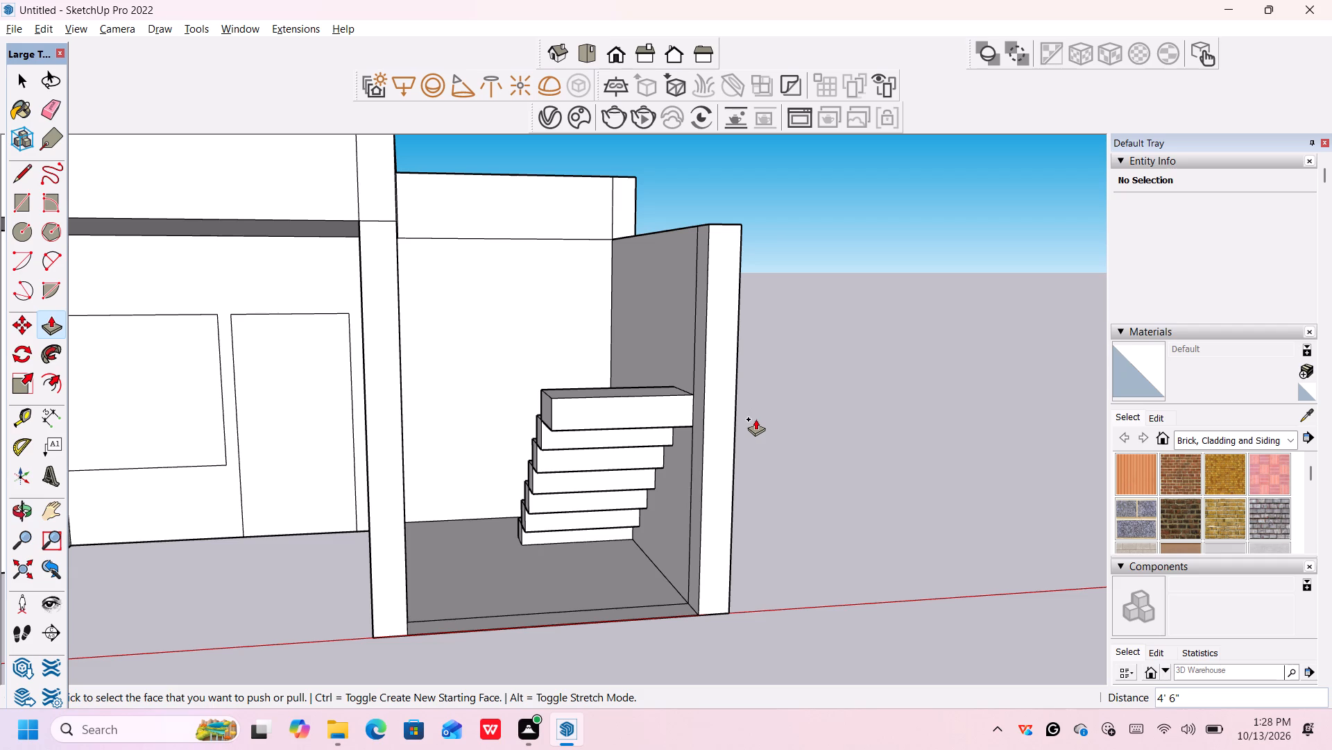
{"action": "scroll", "coordinate": [755, 418], "scroll_direction": "down", "scroll_amount": 2}
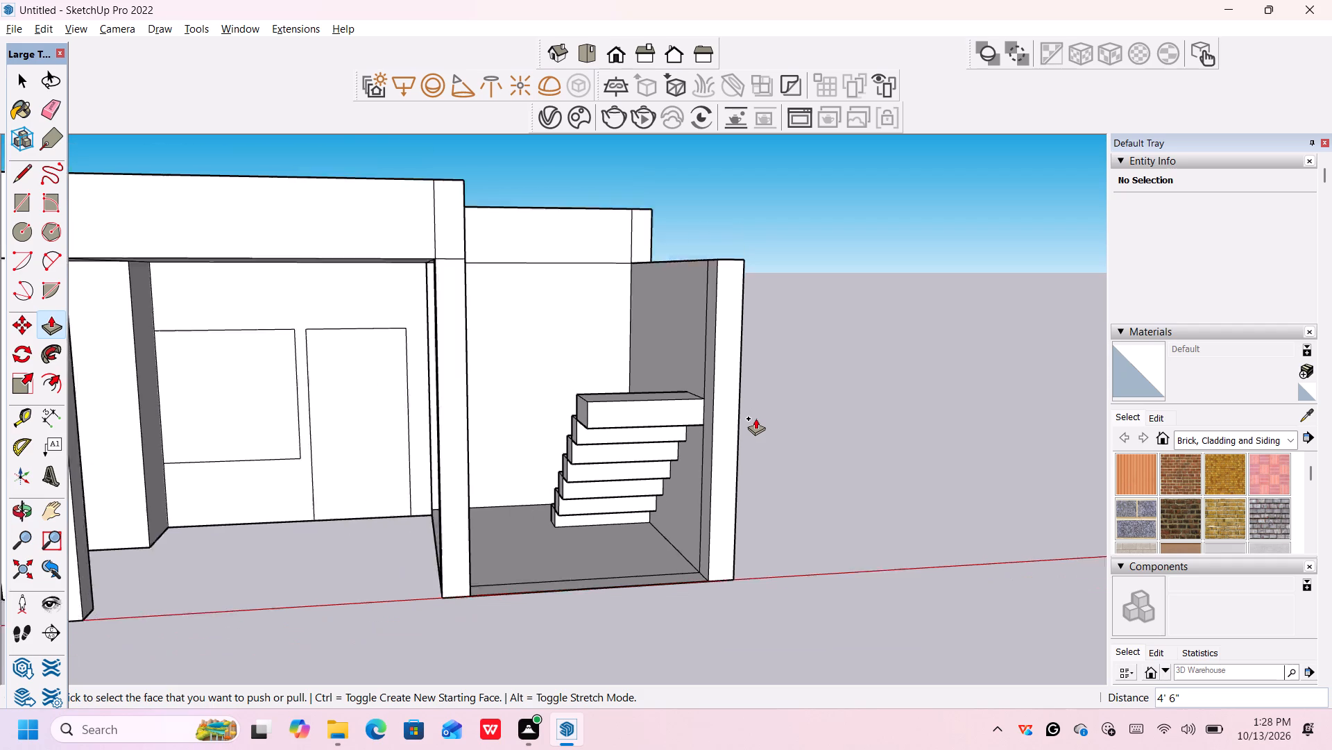
{"action": "scroll", "coordinate": [755, 418], "scroll_direction": "down", "scroll_amount": 1}
{"action": "middle_click_drag", "start_coordinate": [771, 441], "coordinate": [377, 459]}
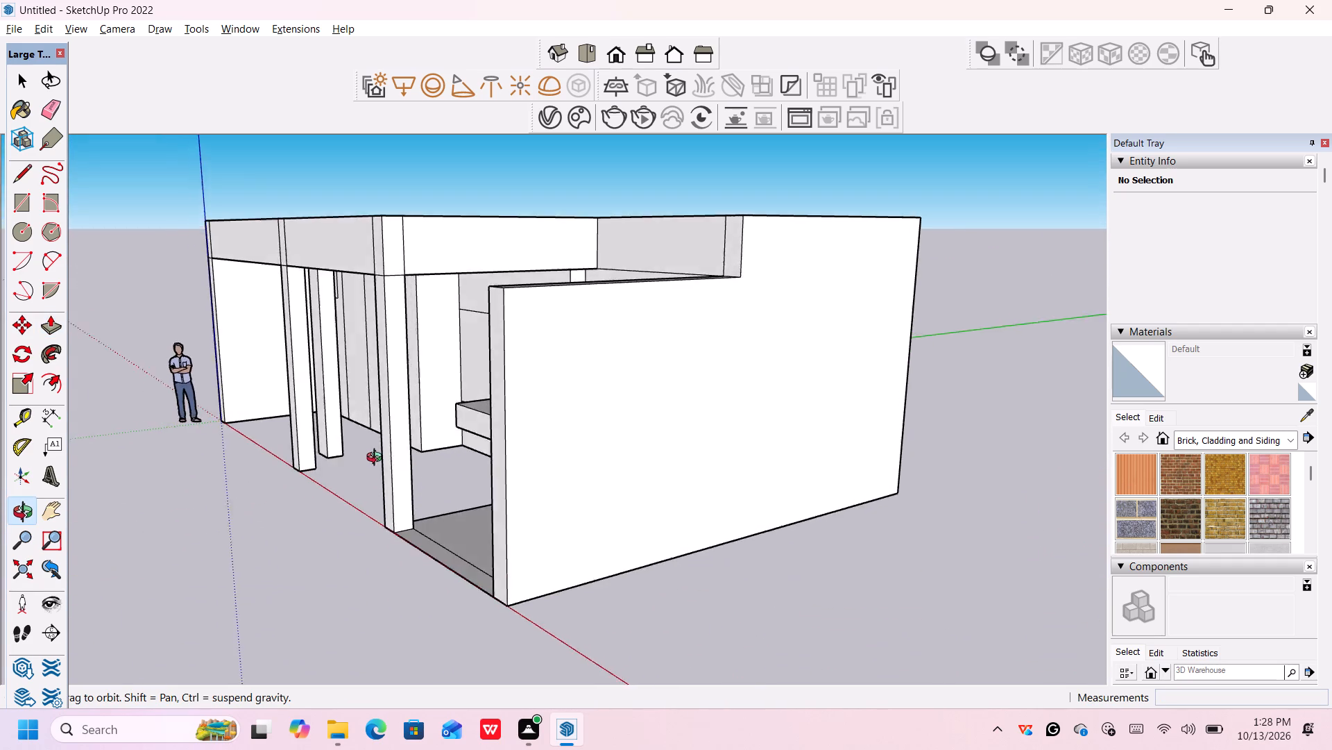
{"action": "middle_click_drag", "start_coordinate": [377, 459], "coordinate": [707, 503]}
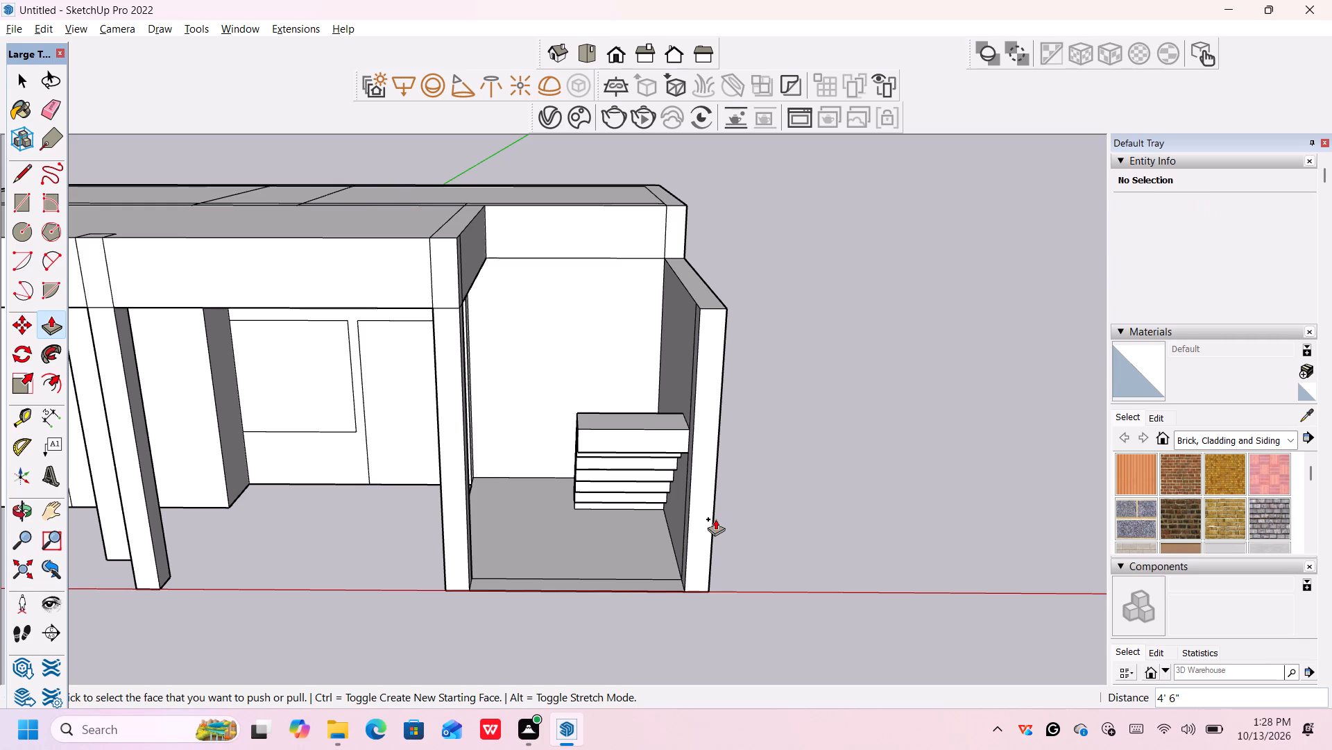
{"action": "middle_click_drag", "start_coordinate": [794, 526], "coordinate": [750, 542]}
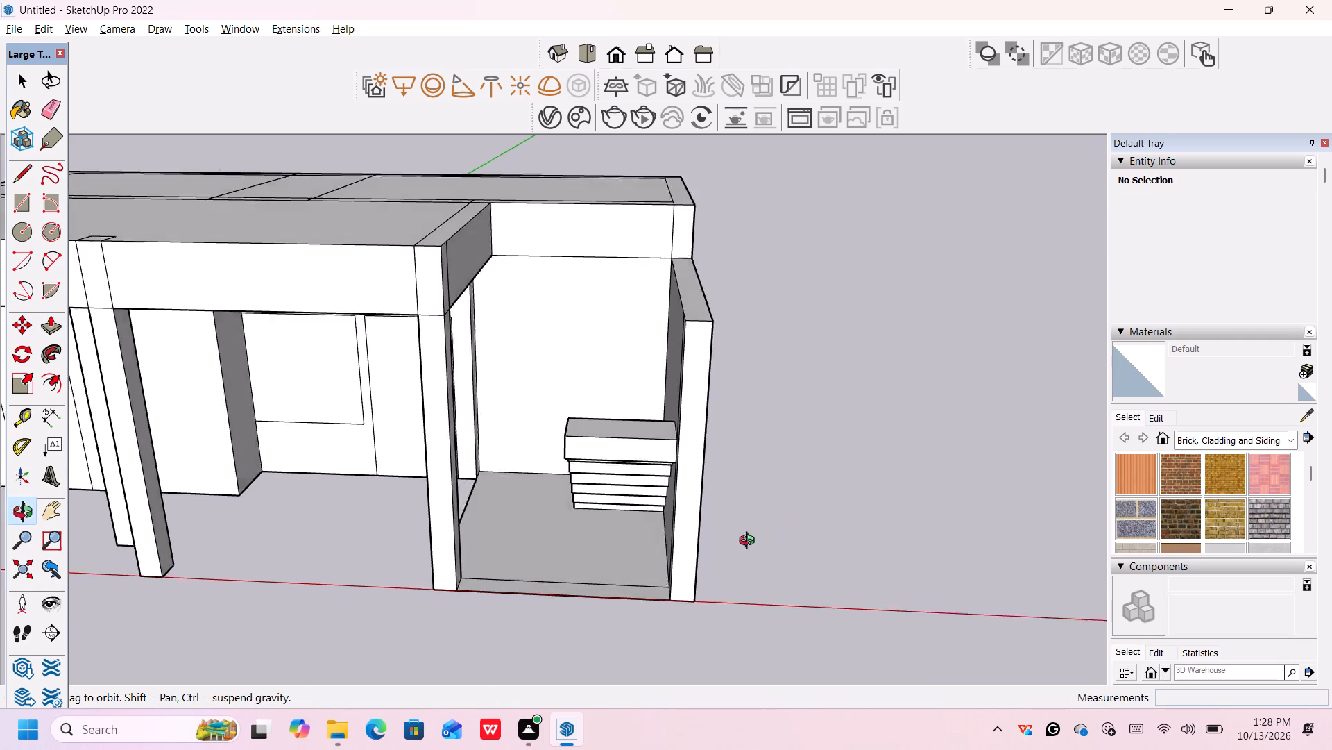
{"action": "middle_click_drag", "start_coordinate": [750, 542], "coordinate": [625, 581]}
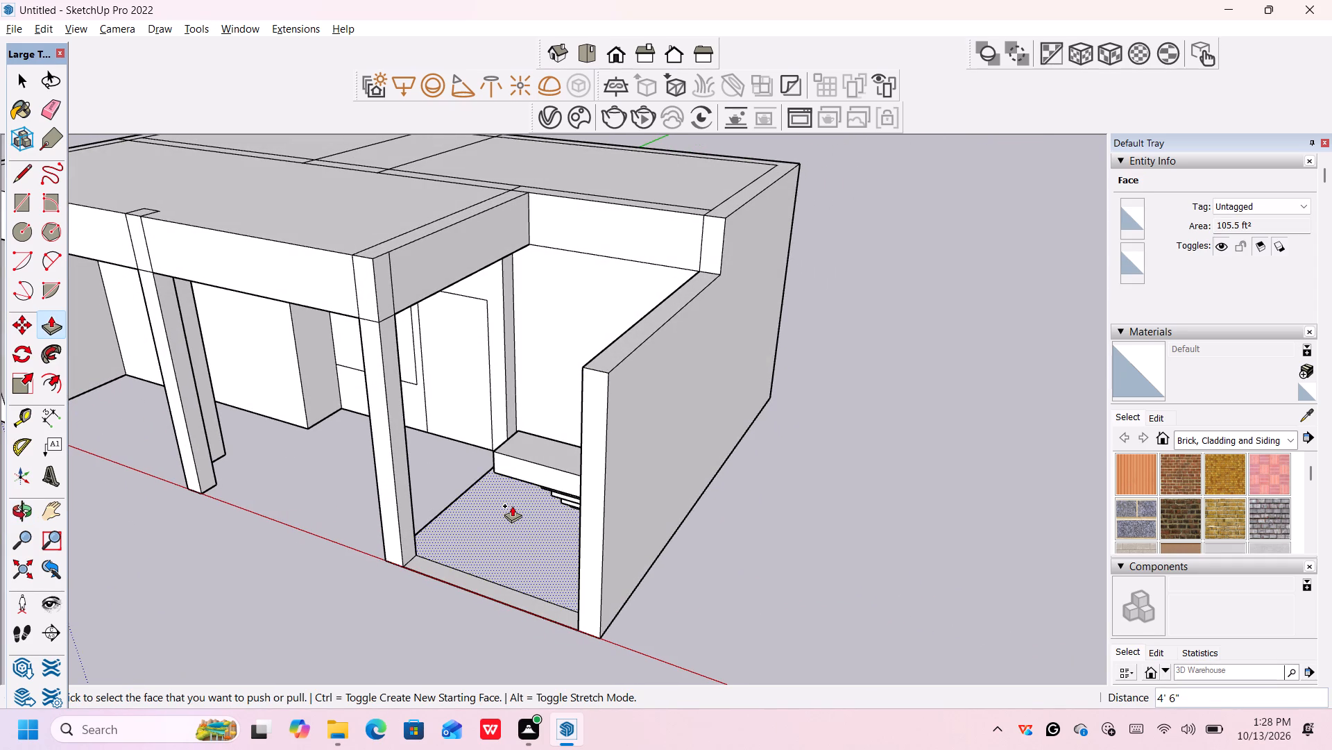
{"action": "middle_click_drag", "start_coordinate": [532, 440], "coordinate": [693, 485]}
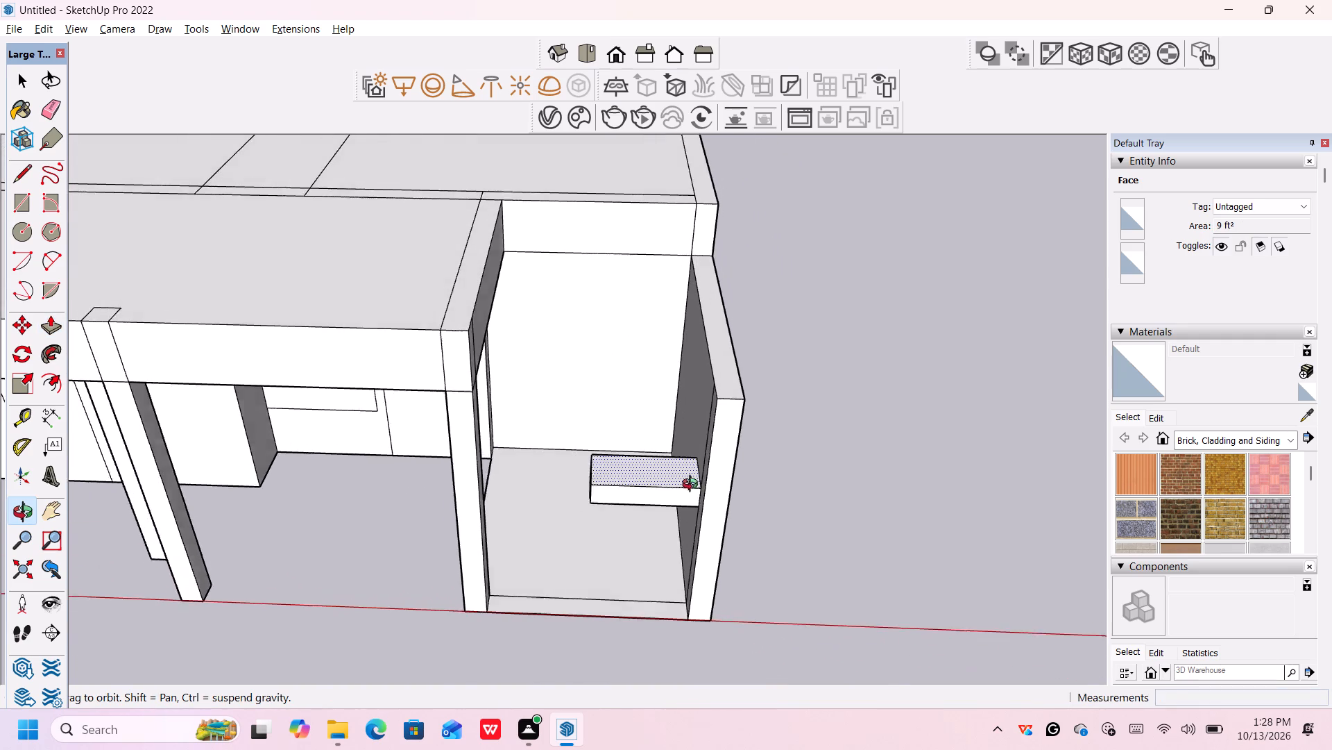
{"action": "middle_click_drag", "start_coordinate": [693, 485], "coordinate": [695, 483]}
{"action": "scroll", "coordinate": [695, 482], "scroll_direction": "up", "scroll_amount": 5}
{"action": "scroll", "coordinate": [661, 460], "scroll_direction": "down", "scroll_amount": 5}
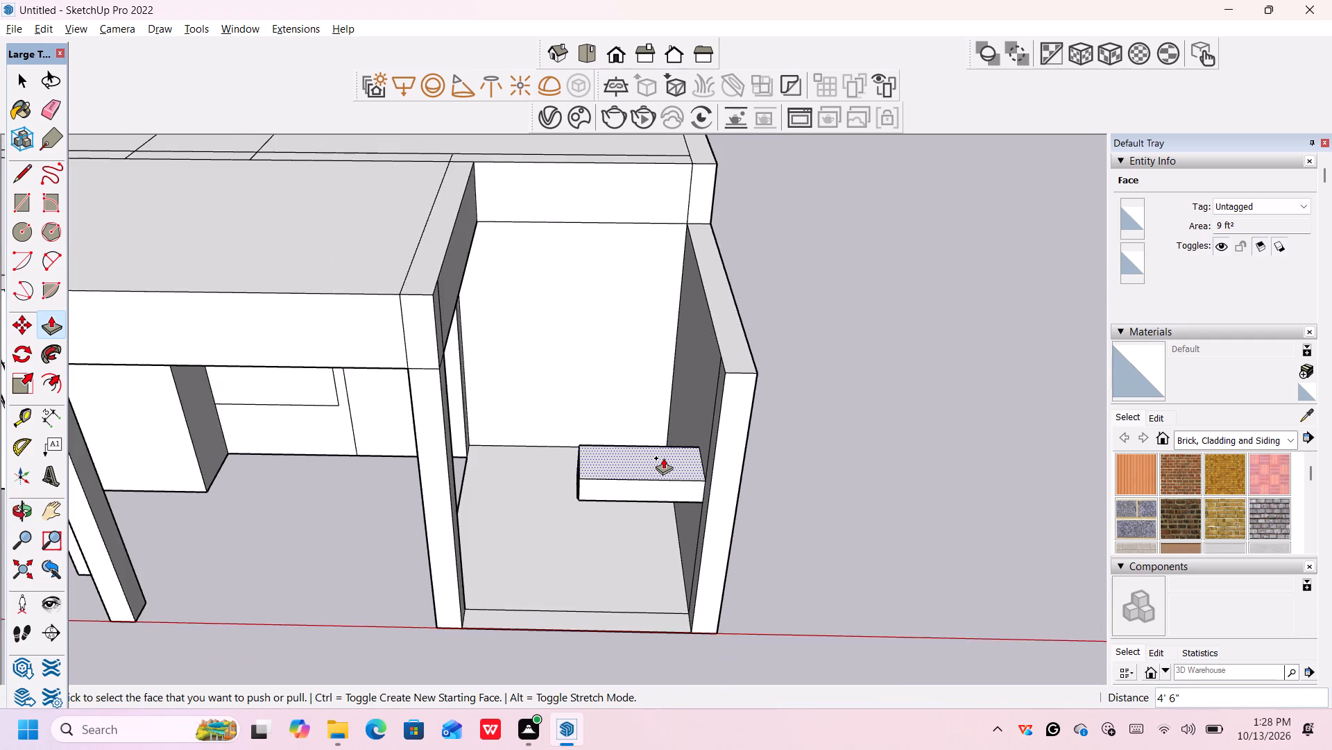
{"action": "scroll", "coordinate": [665, 458], "scroll_direction": "down", "scroll_amount": 4}
{"action": "middle_click_drag", "start_coordinate": [650, 469], "coordinate": [690, 556]}
{"action": "scroll", "coordinate": [633, 456], "scroll_direction": "up", "scroll_amount": 5}
{"action": "middle_click_drag", "start_coordinate": [647, 511], "coordinate": [204, 474]}
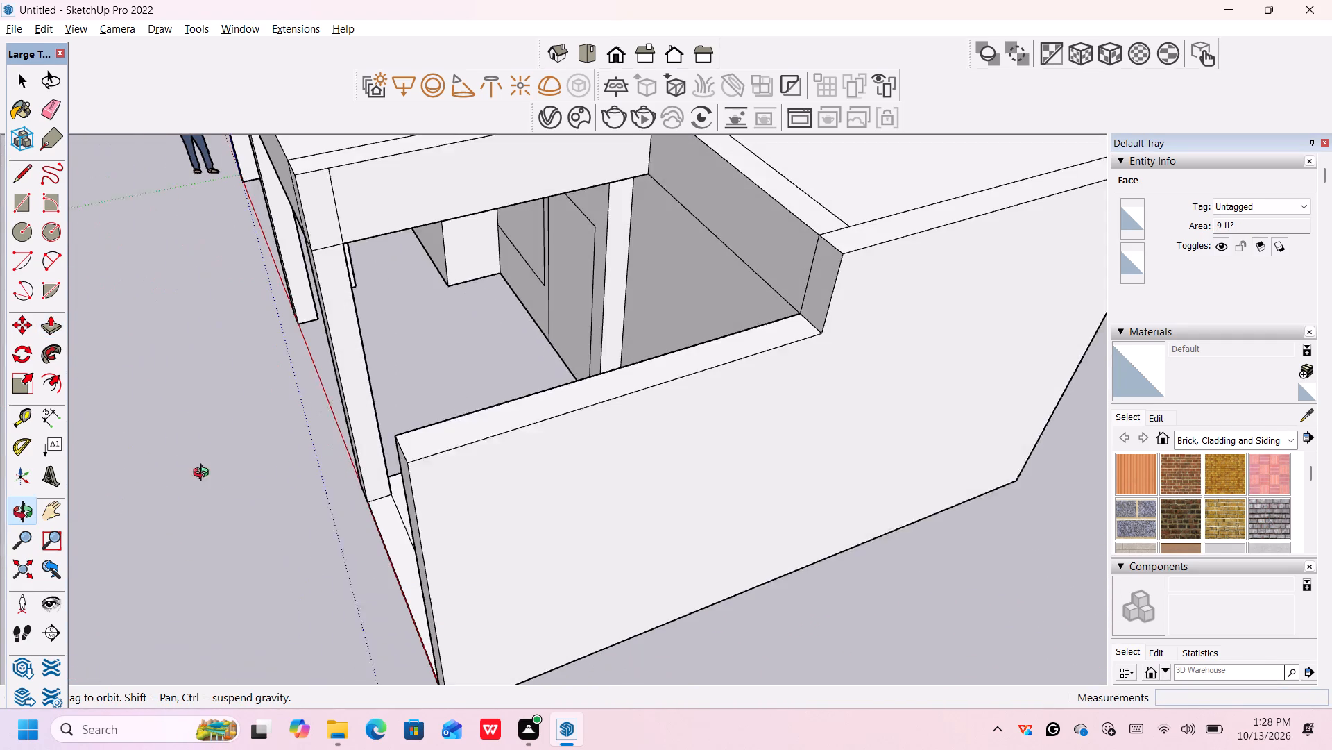
{"action": "middle_click_drag", "start_coordinate": [204, 474], "coordinate": [204, 473]}
{"action": "middle_click_drag", "start_coordinate": [273, 433], "coordinate": [646, 451]}
{"action": "scroll", "coordinate": [636, 480], "scroll_direction": "up", "scroll_amount": 5}
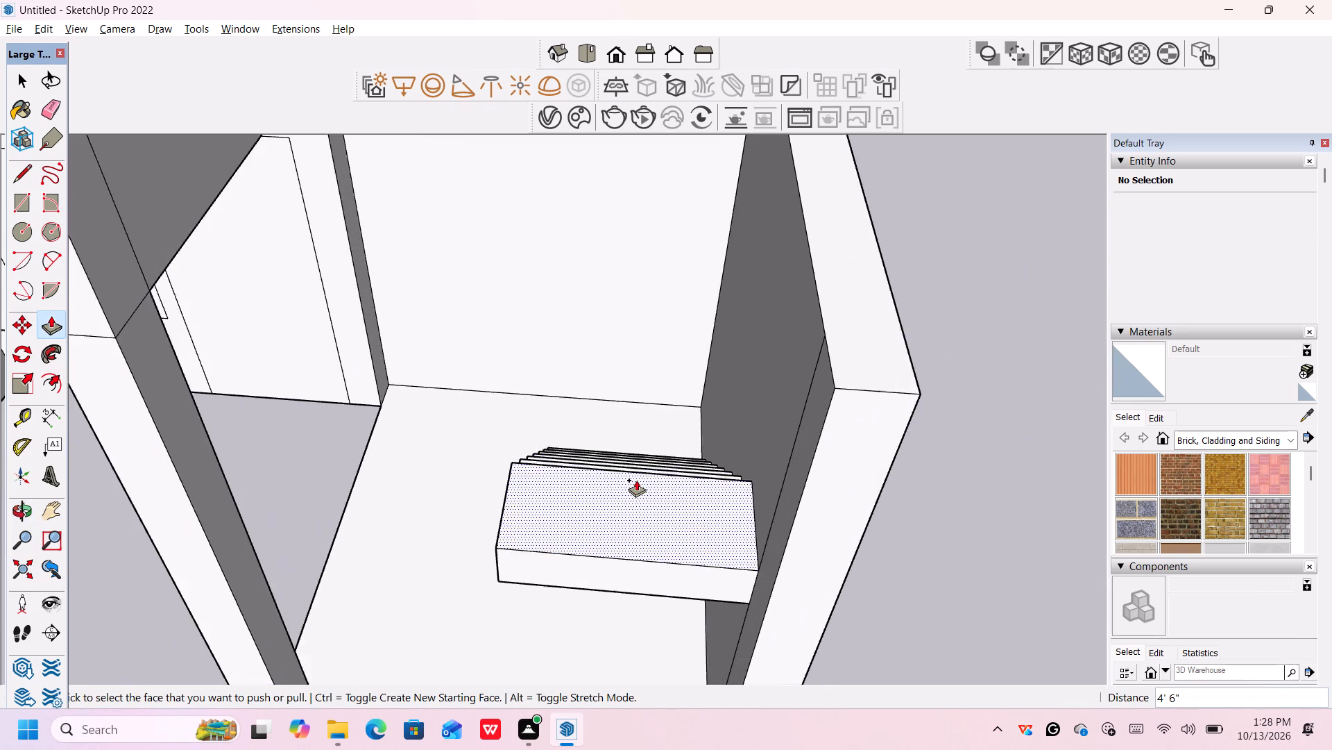
{"action": "scroll", "coordinate": [636, 480], "scroll_direction": "down", "scroll_amount": 11}
{"action": "middle_click_drag", "start_coordinate": [402, 564], "coordinate": [704, 546]}
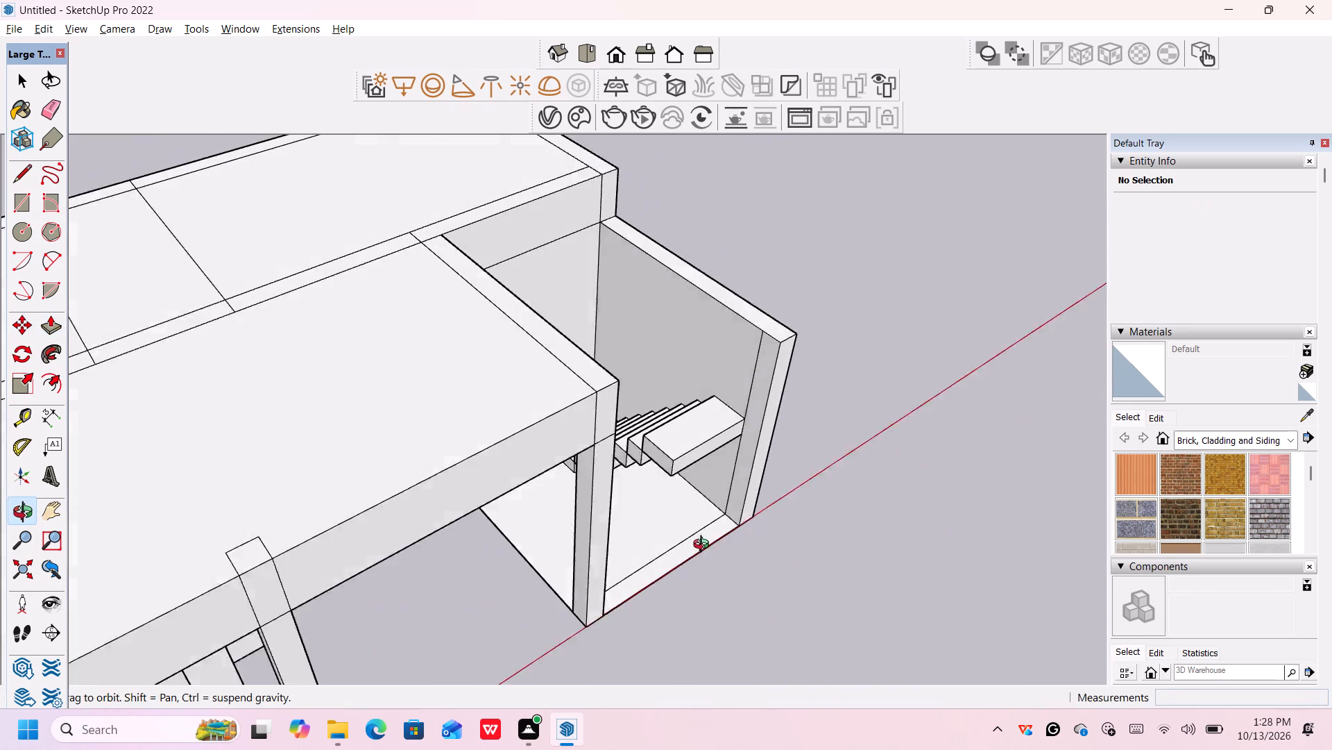
{"action": "middle_click_drag", "start_coordinate": [704, 546], "coordinate": [704, 542]}
{"action": "scroll", "coordinate": [687, 444], "scroll_direction": "up", "scroll_amount": 4}
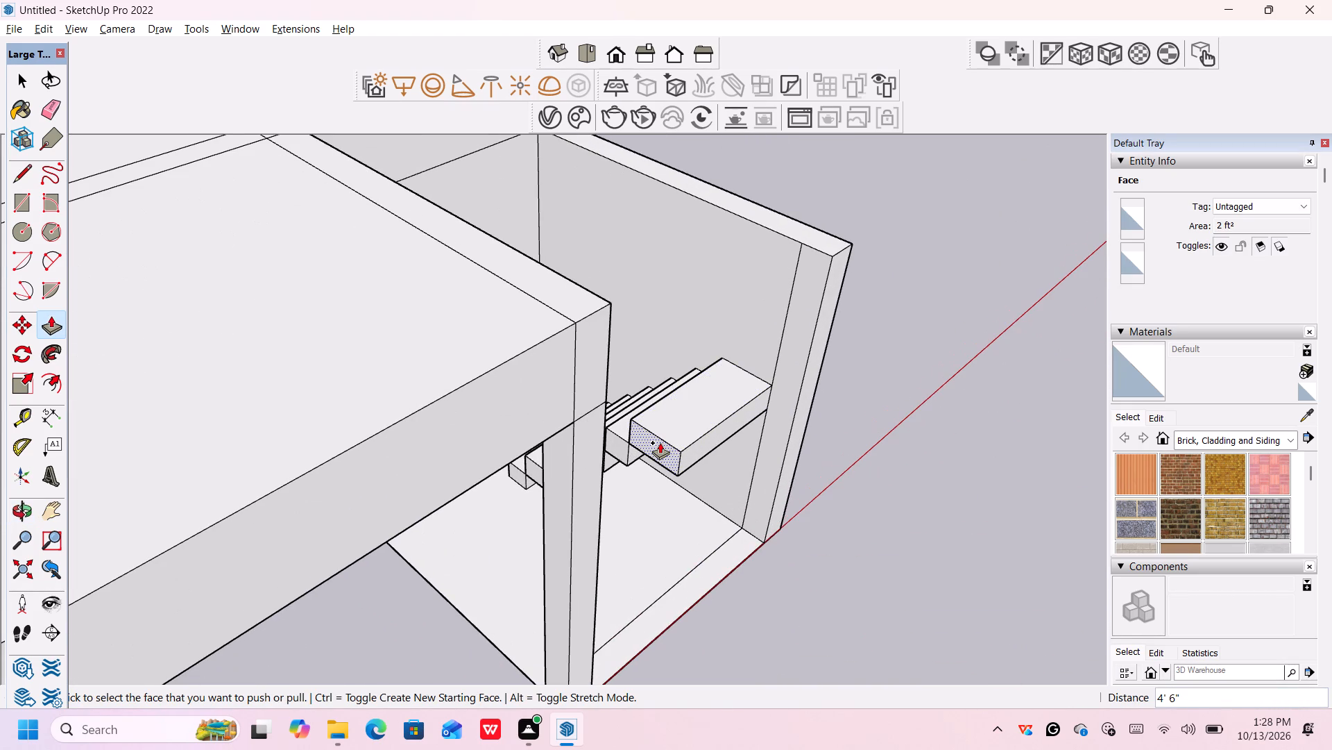
{"action": "scroll", "coordinate": [649, 428], "scroll_direction": "up", "scroll_amount": 4}
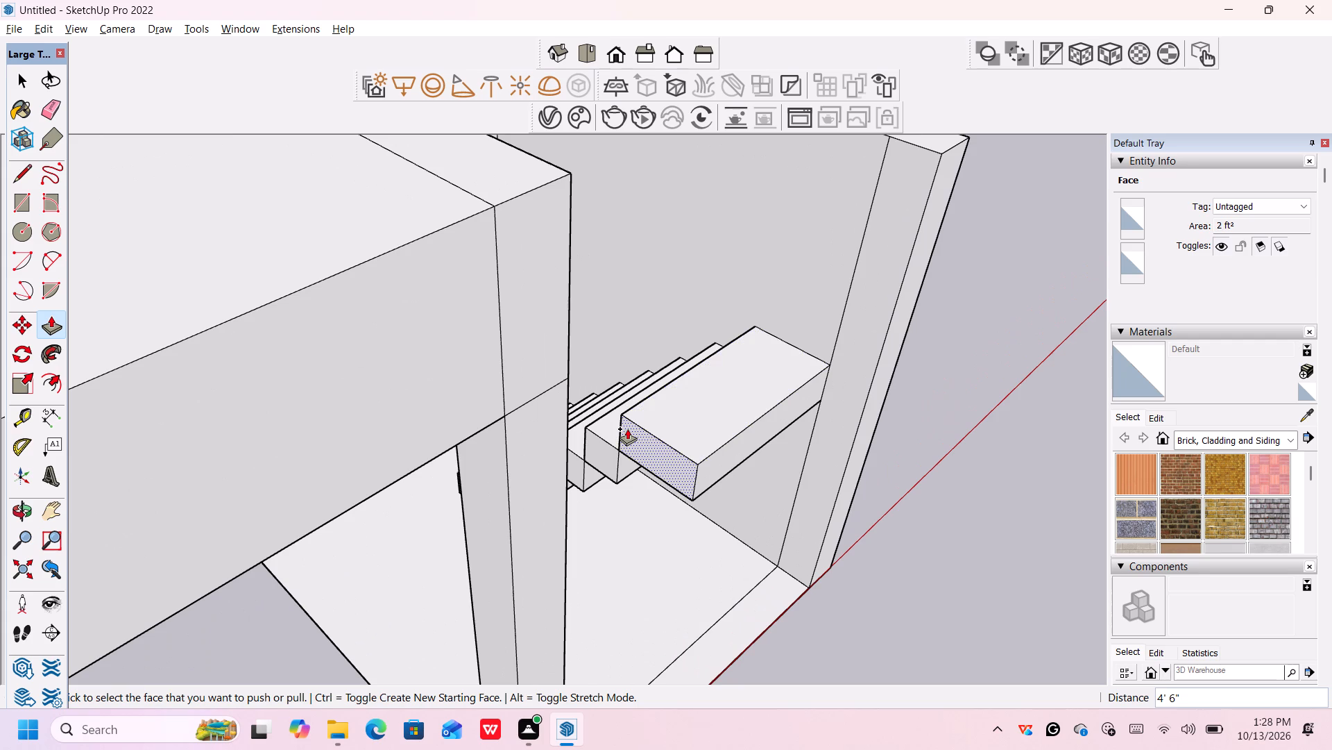
{"action": "scroll", "coordinate": [627, 428], "scroll_direction": "down", "scroll_amount": 1}
{"action": "middle_click_drag", "start_coordinate": [655, 537], "coordinate": [659, 510]}
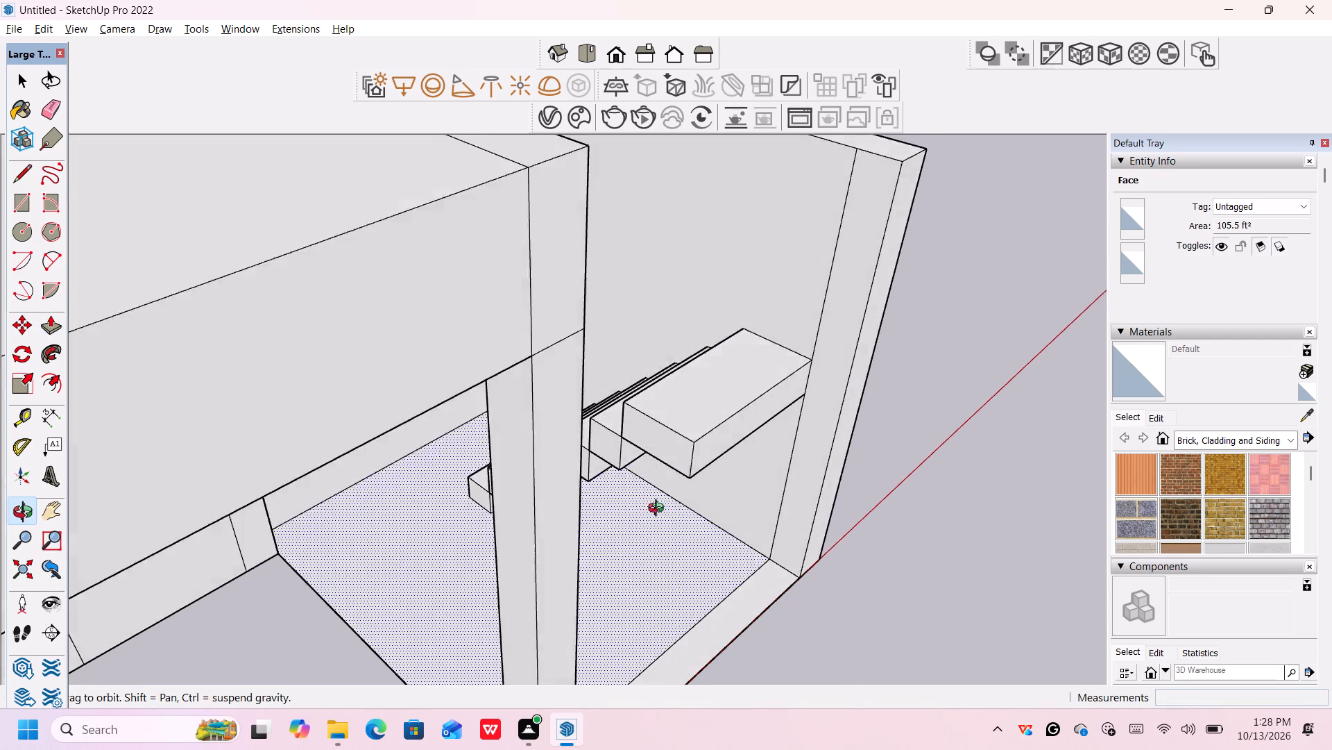
{"action": "middle_click_drag", "start_coordinate": [659, 510], "coordinate": [683, 408]}
{"action": "scroll", "coordinate": [662, 419], "scroll_direction": "up", "scroll_amount": 3}
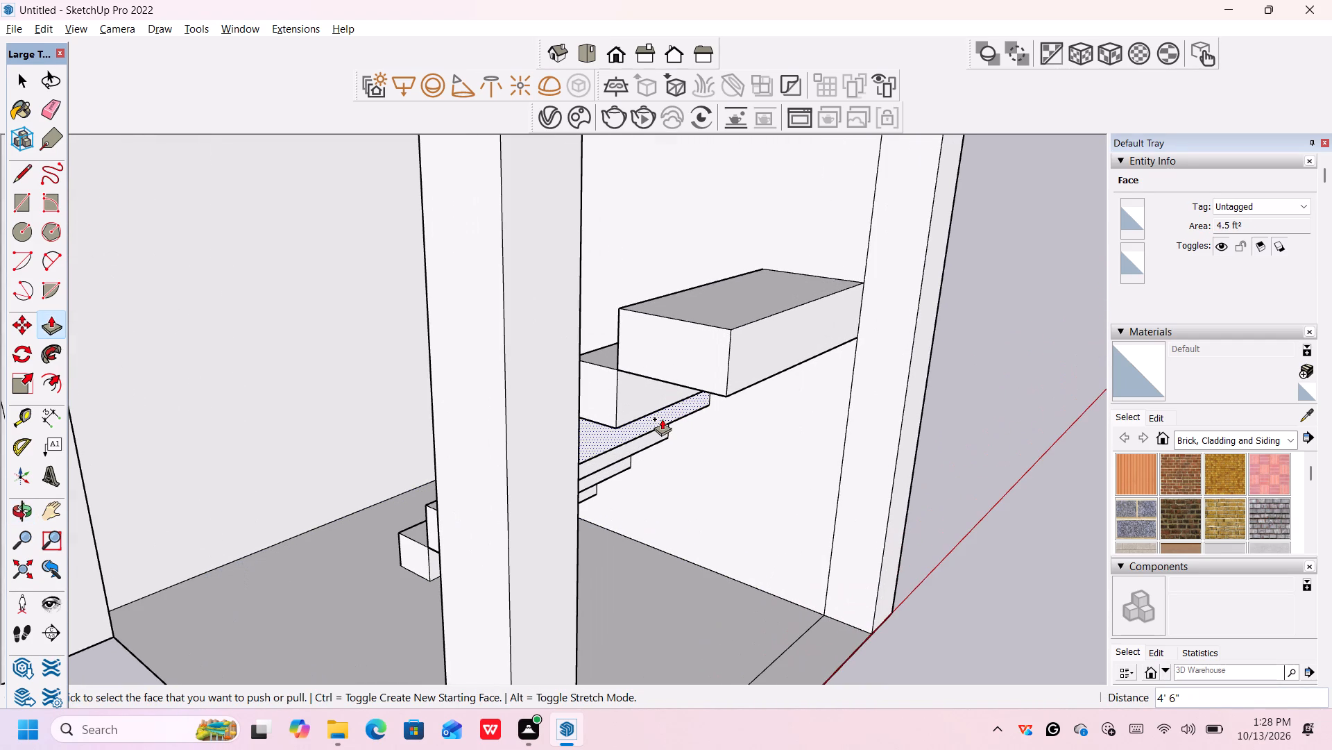
Push/Pull the landing's front face 1' outward, away from the steps, to deepen the landing.
{"action": "middle_click_drag", "start_coordinate": [739, 365], "coordinate": [343, 490]}
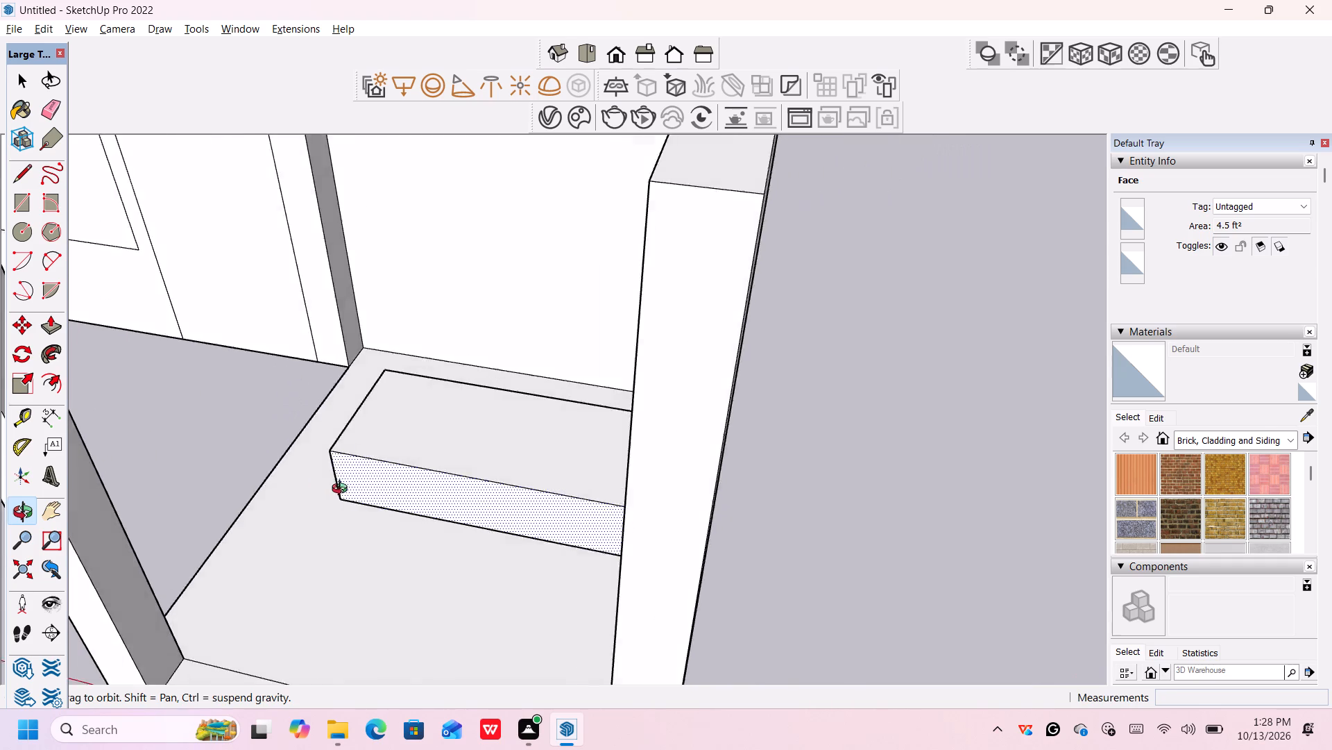
{"action": "middle_click_drag", "start_coordinate": [343, 490], "coordinate": [329, 490]}
{"action": "scroll", "coordinate": [354, 463], "scroll_direction": "down", "scroll_amount": 10}
{"action": "middle_click_drag", "start_coordinate": [379, 442], "coordinate": [359, 435]}
{"action": "scroll", "coordinate": [361, 434], "scroll_direction": "up", "scroll_amount": 2}
{"action": "scroll", "coordinate": [364, 433], "scroll_direction": "down", "scroll_amount": 1}
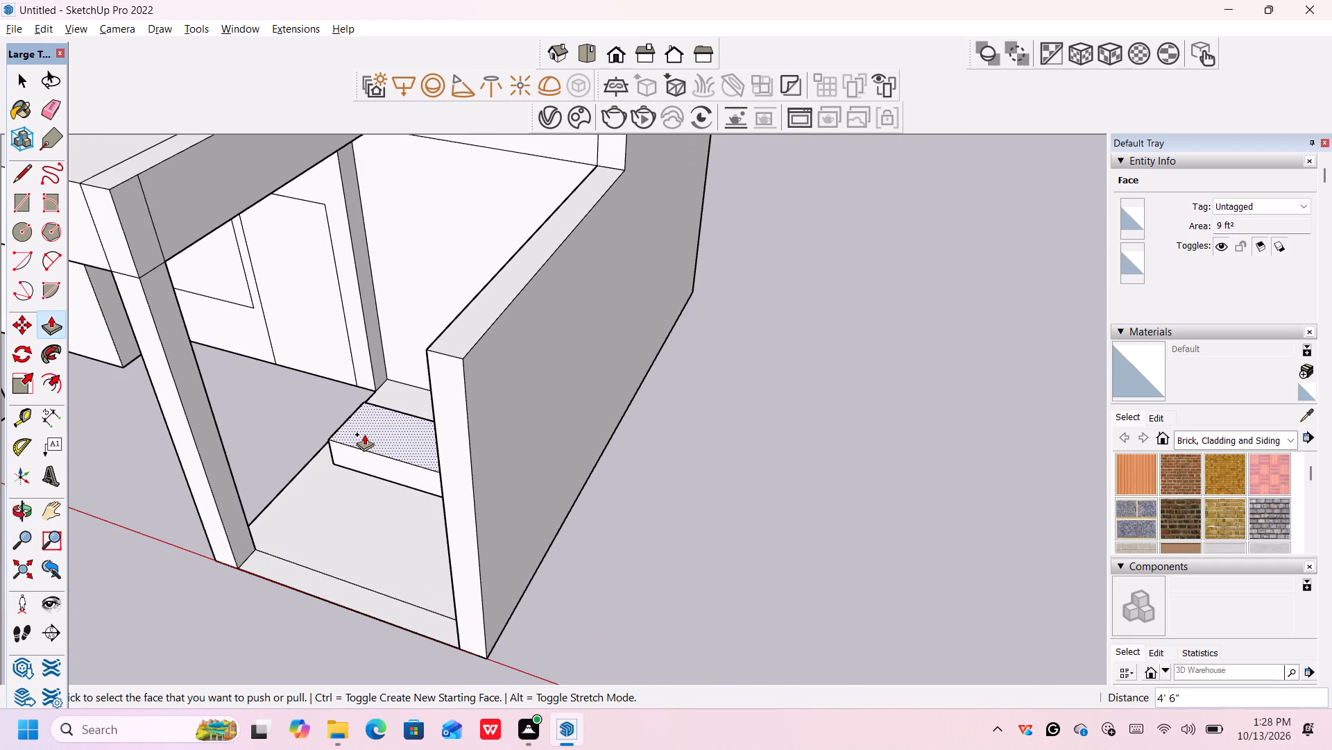
{"action": "left_click", "coordinate": [386, 462]}
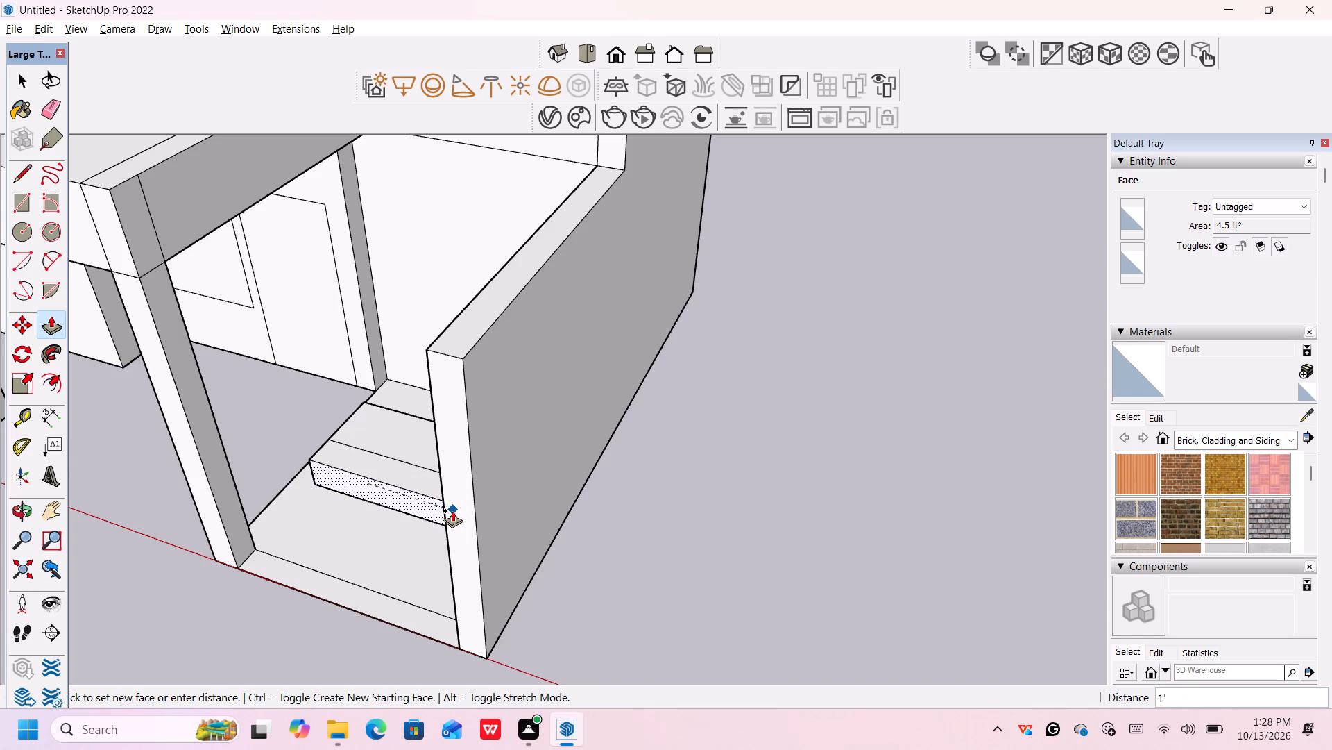
{"action": "left_click", "coordinate": [452, 510]}
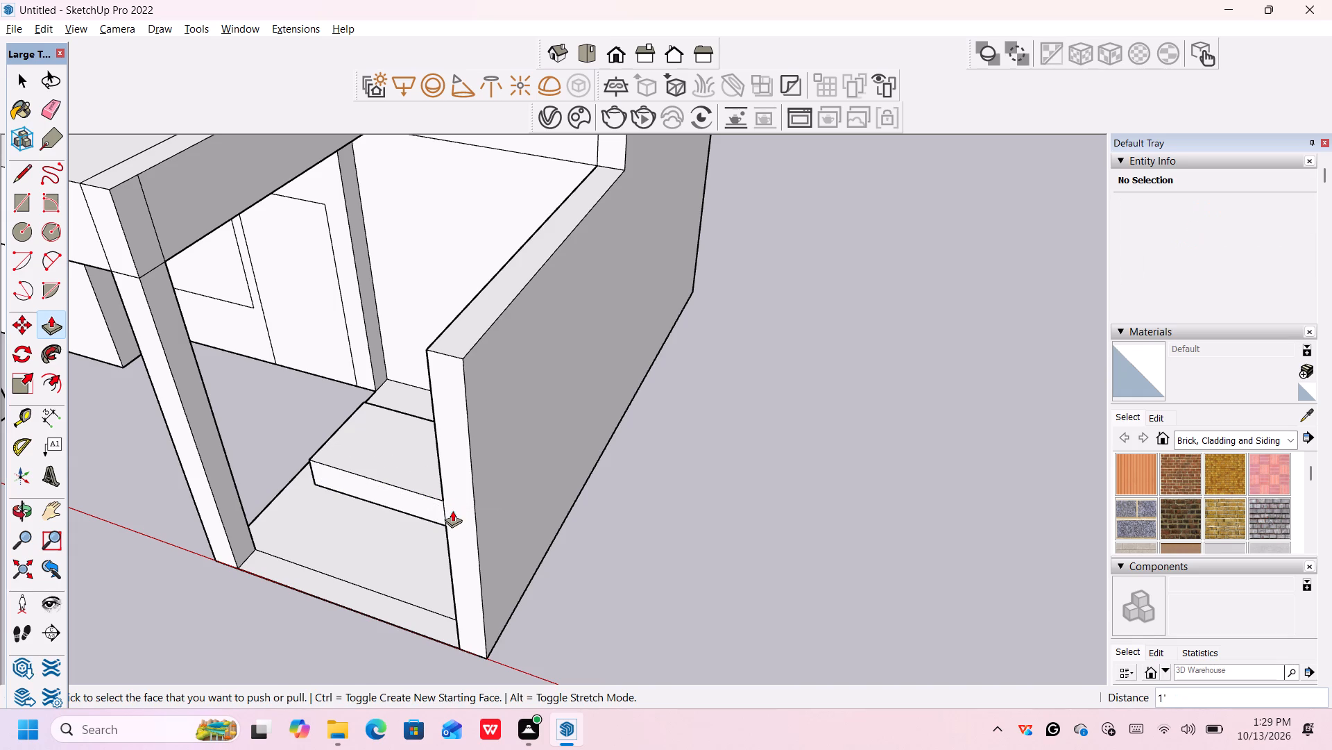
Examine the deepened landing against the steps, side wall and room opening from several angles.
{"action": "scroll", "coordinate": [501, 509], "scroll_direction": "down", "scroll_amount": 3}
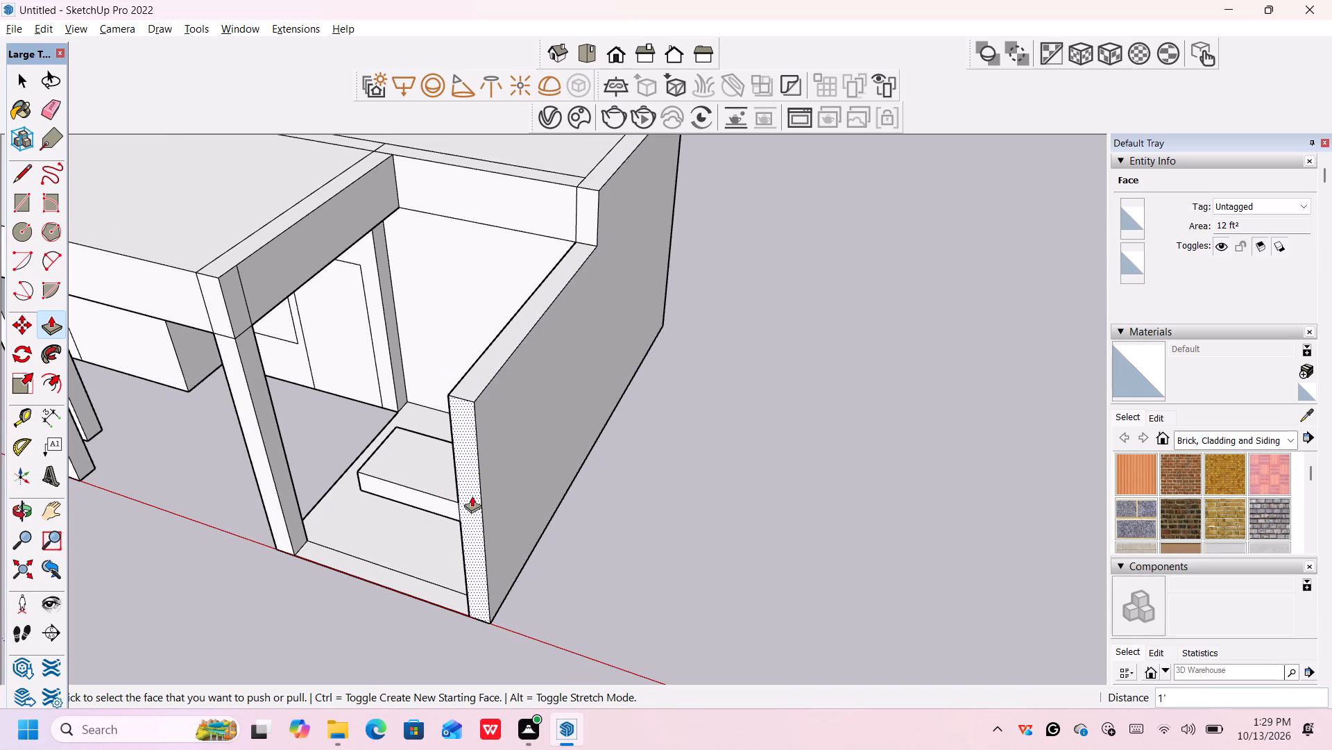
{"action": "scroll", "coordinate": [391, 488], "scroll_direction": "up", "scroll_amount": 2}
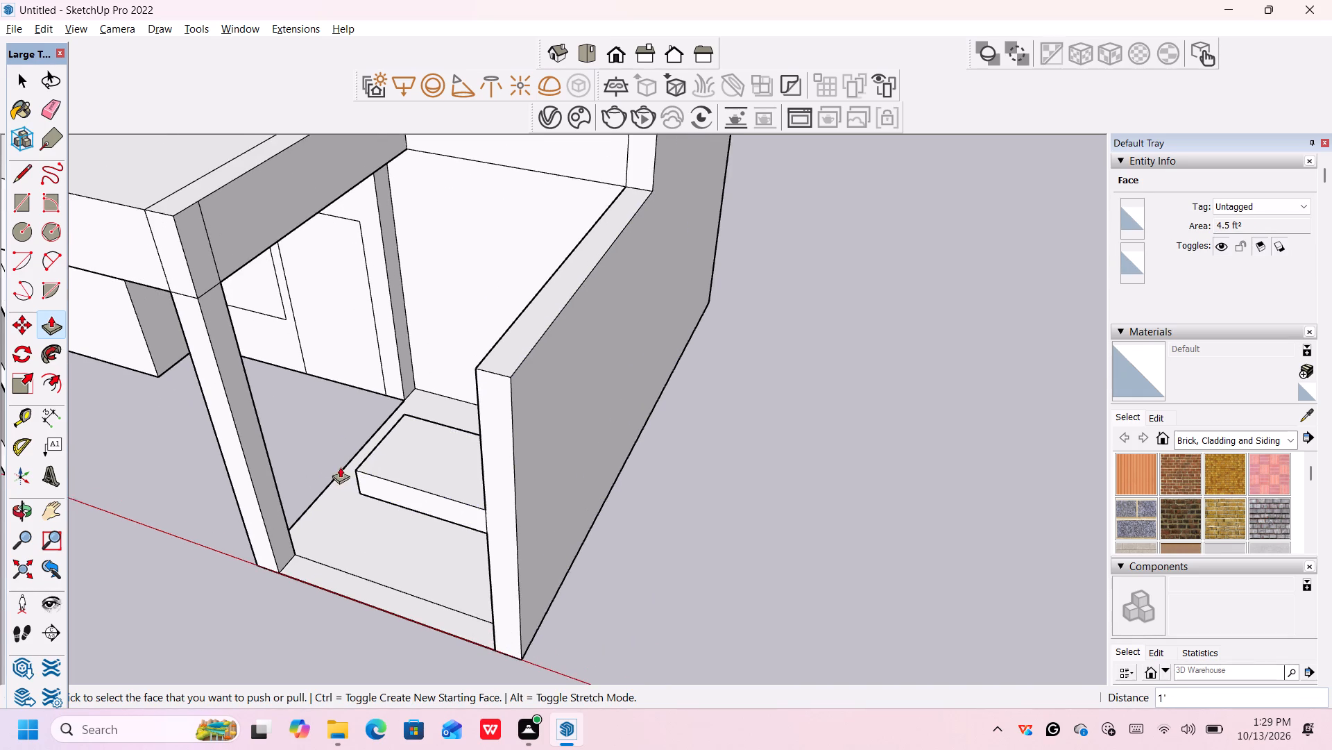
{"action": "scroll", "coordinate": [340, 467], "scroll_direction": "down", "scroll_amount": 1}
{"action": "scroll", "coordinate": [340, 467], "scroll_direction": "up", "scroll_amount": 1}
{"action": "middle_click_drag", "start_coordinate": [356, 459], "coordinate": [527, 449]}
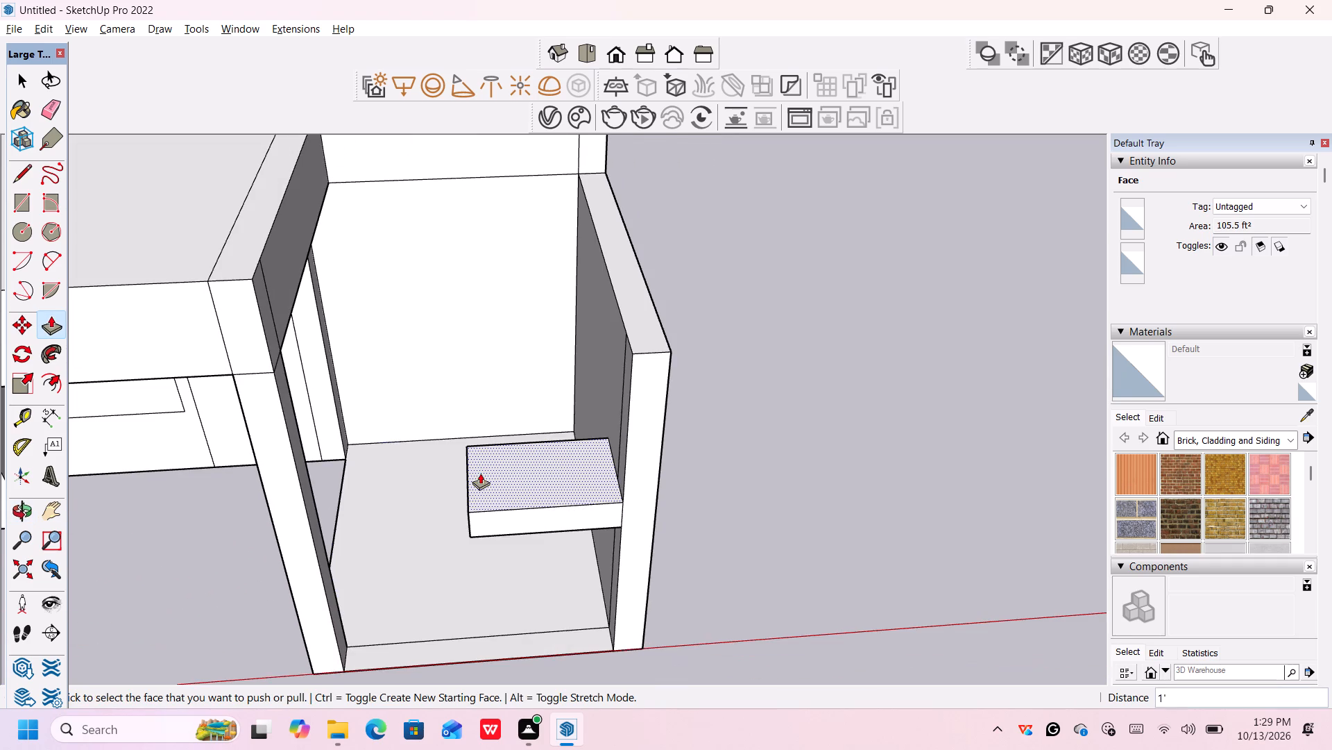
{"action": "scroll", "coordinate": [480, 474], "scroll_direction": "down", "scroll_amount": 2}
{"action": "middle_click_drag", "start_coordinate": [481, 476], "coordinate": [643, 422]}
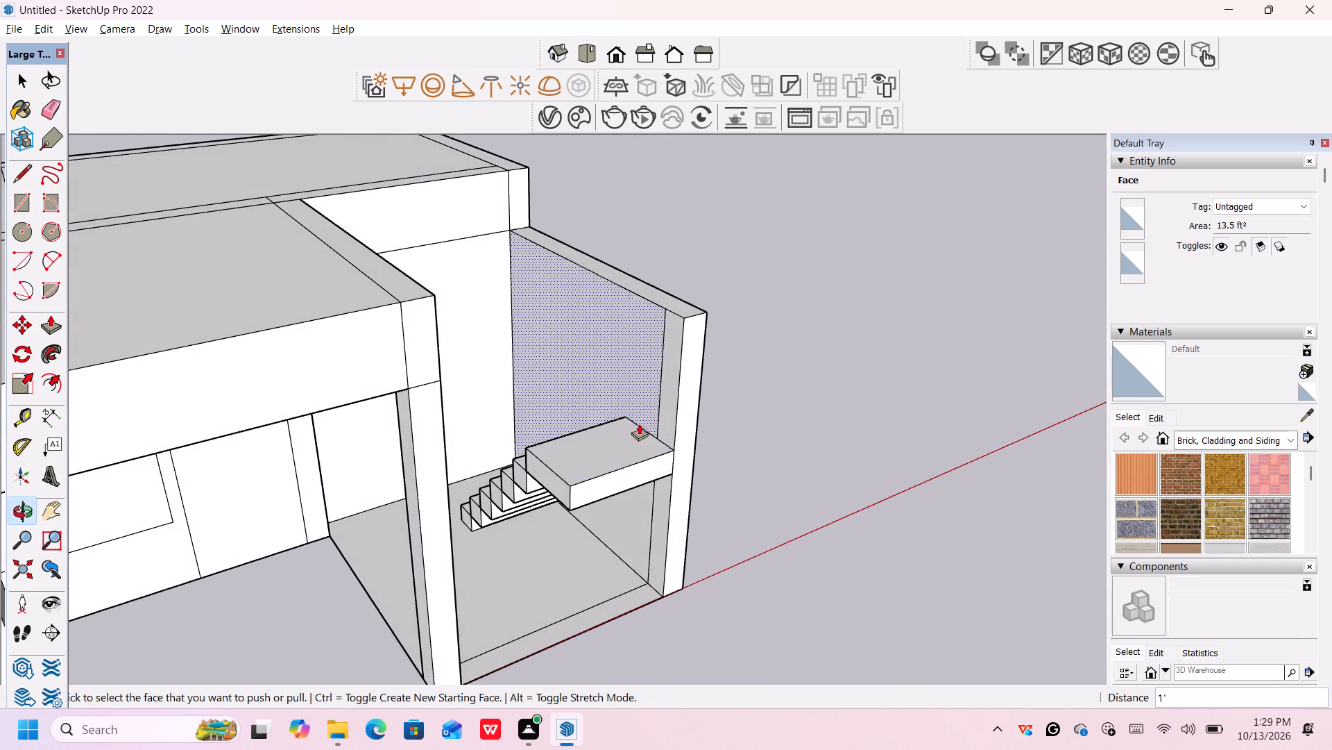
{"action": "middle_click_drag", "start_coordinate": [624, 467], "coordinate": [366, 501]}
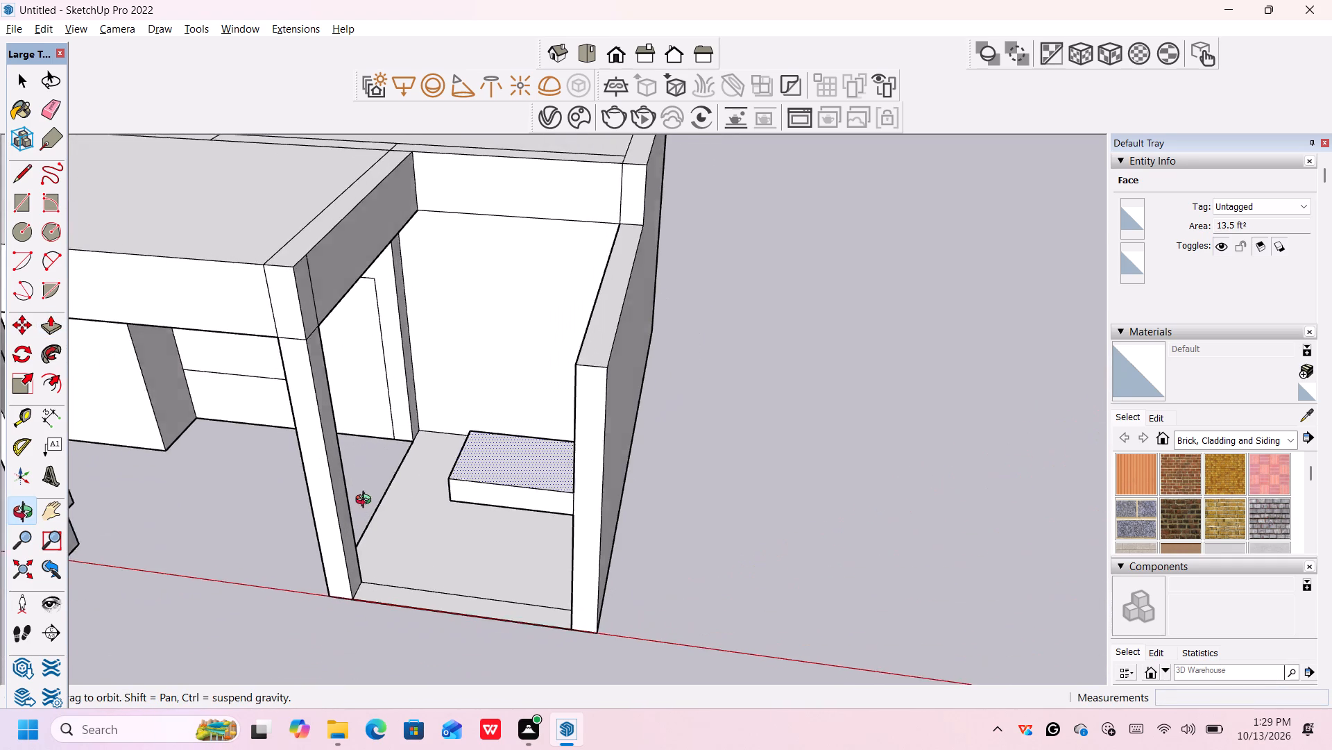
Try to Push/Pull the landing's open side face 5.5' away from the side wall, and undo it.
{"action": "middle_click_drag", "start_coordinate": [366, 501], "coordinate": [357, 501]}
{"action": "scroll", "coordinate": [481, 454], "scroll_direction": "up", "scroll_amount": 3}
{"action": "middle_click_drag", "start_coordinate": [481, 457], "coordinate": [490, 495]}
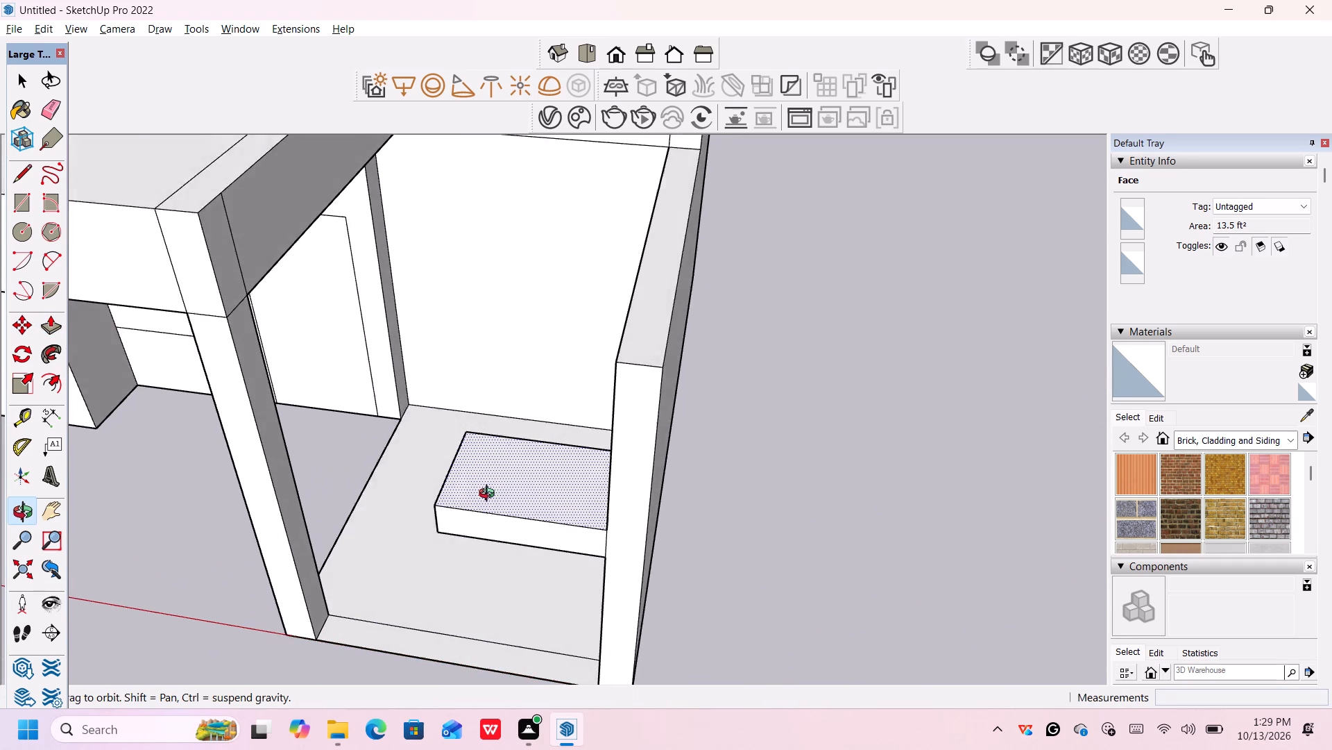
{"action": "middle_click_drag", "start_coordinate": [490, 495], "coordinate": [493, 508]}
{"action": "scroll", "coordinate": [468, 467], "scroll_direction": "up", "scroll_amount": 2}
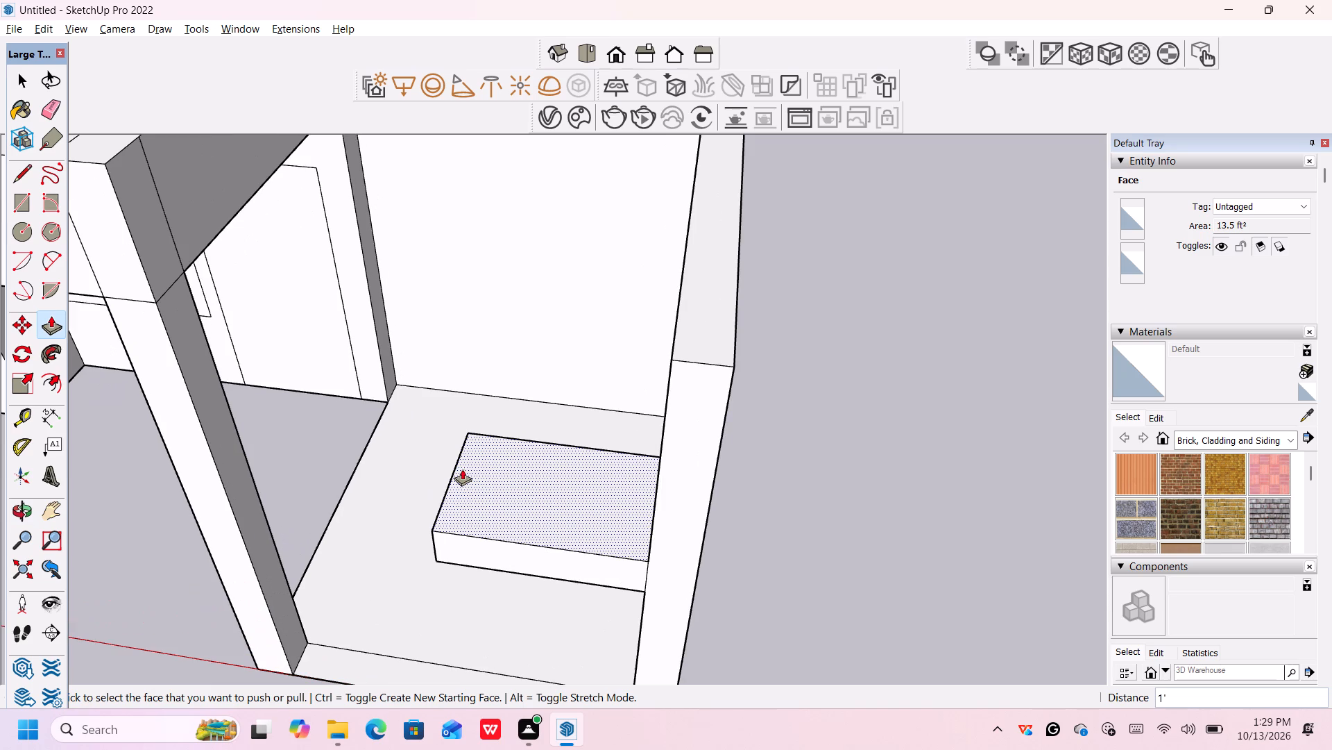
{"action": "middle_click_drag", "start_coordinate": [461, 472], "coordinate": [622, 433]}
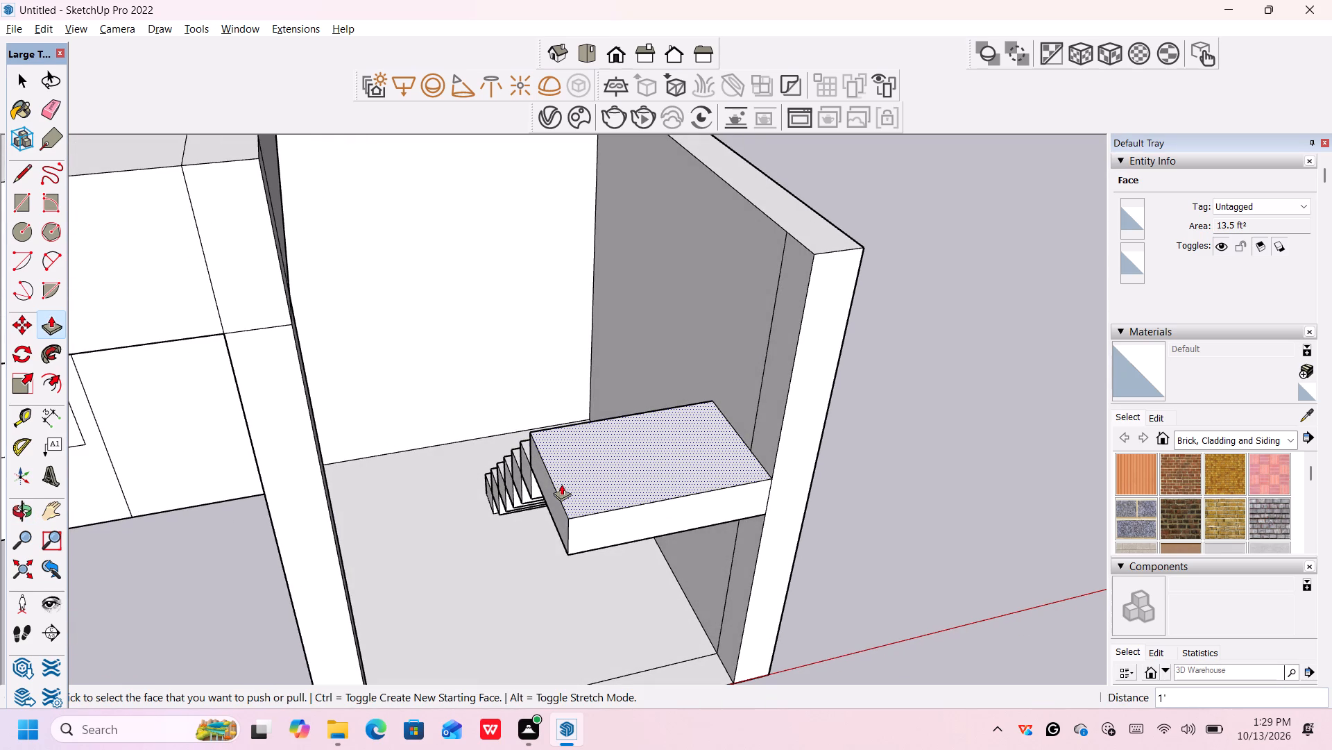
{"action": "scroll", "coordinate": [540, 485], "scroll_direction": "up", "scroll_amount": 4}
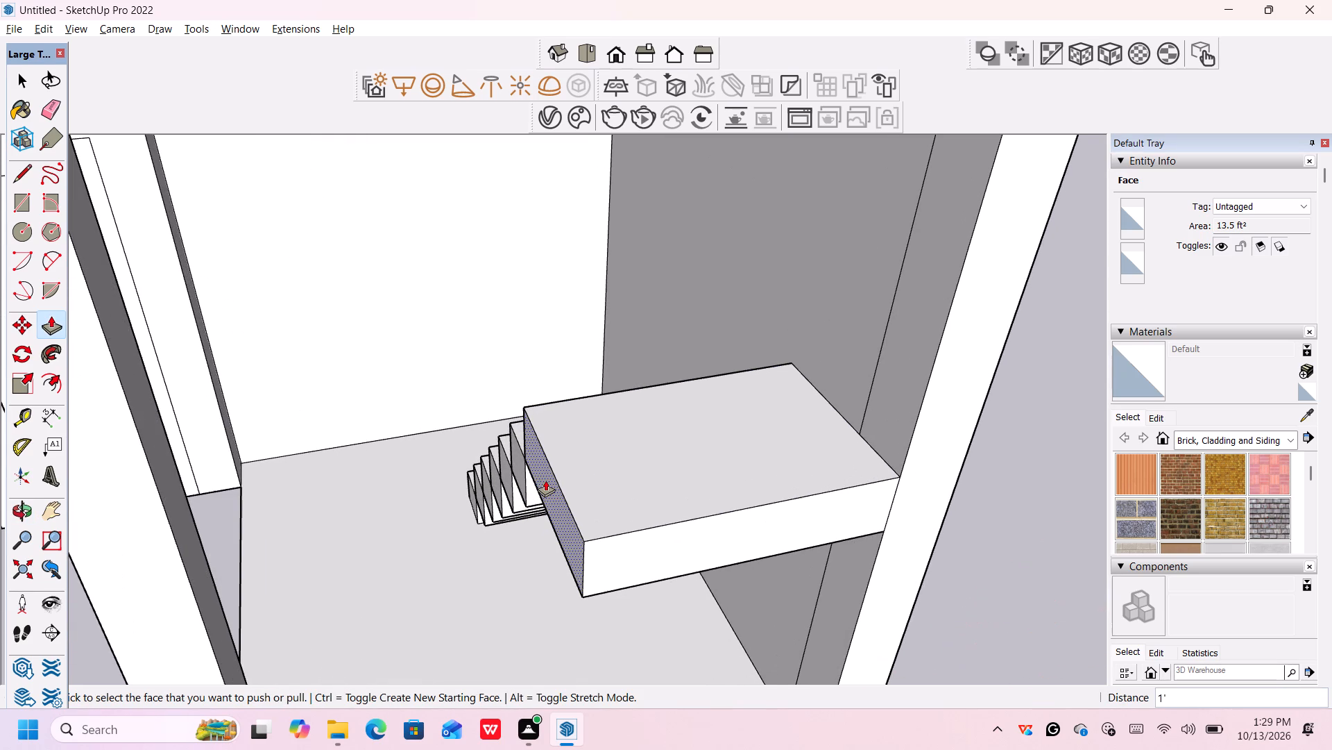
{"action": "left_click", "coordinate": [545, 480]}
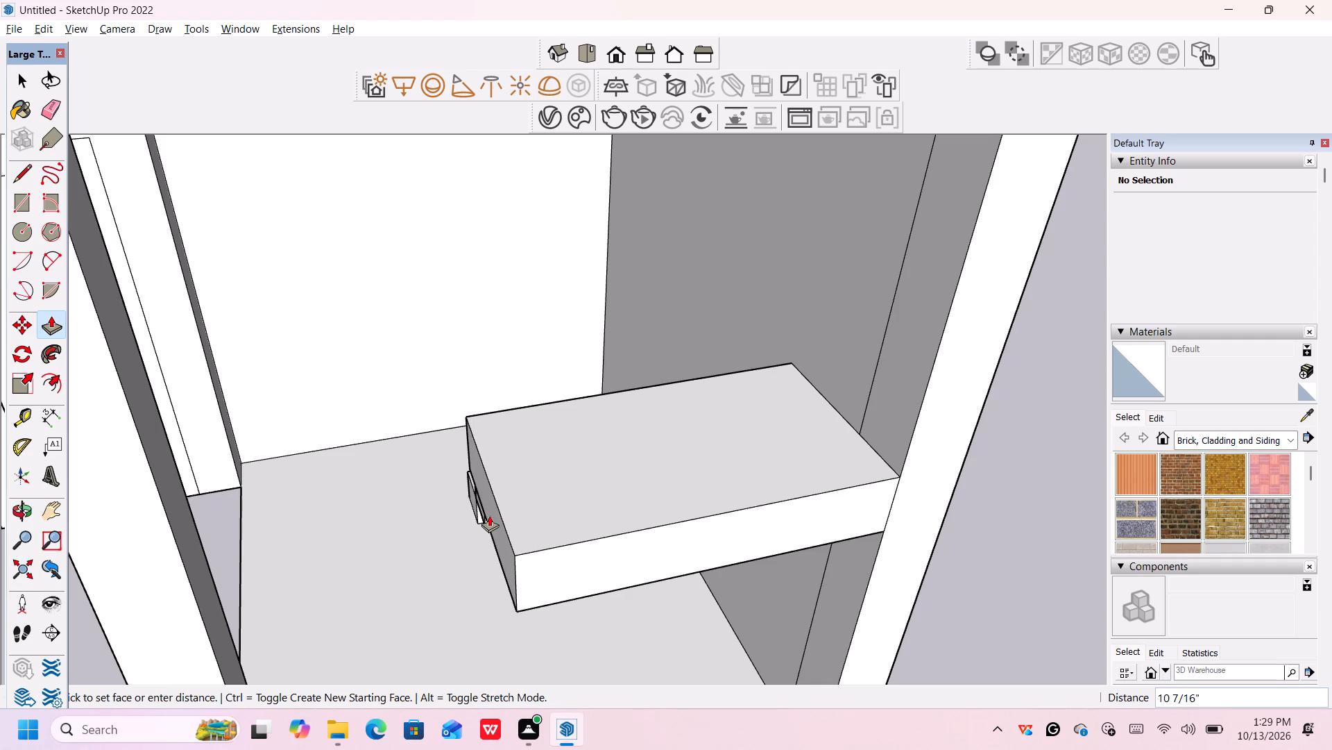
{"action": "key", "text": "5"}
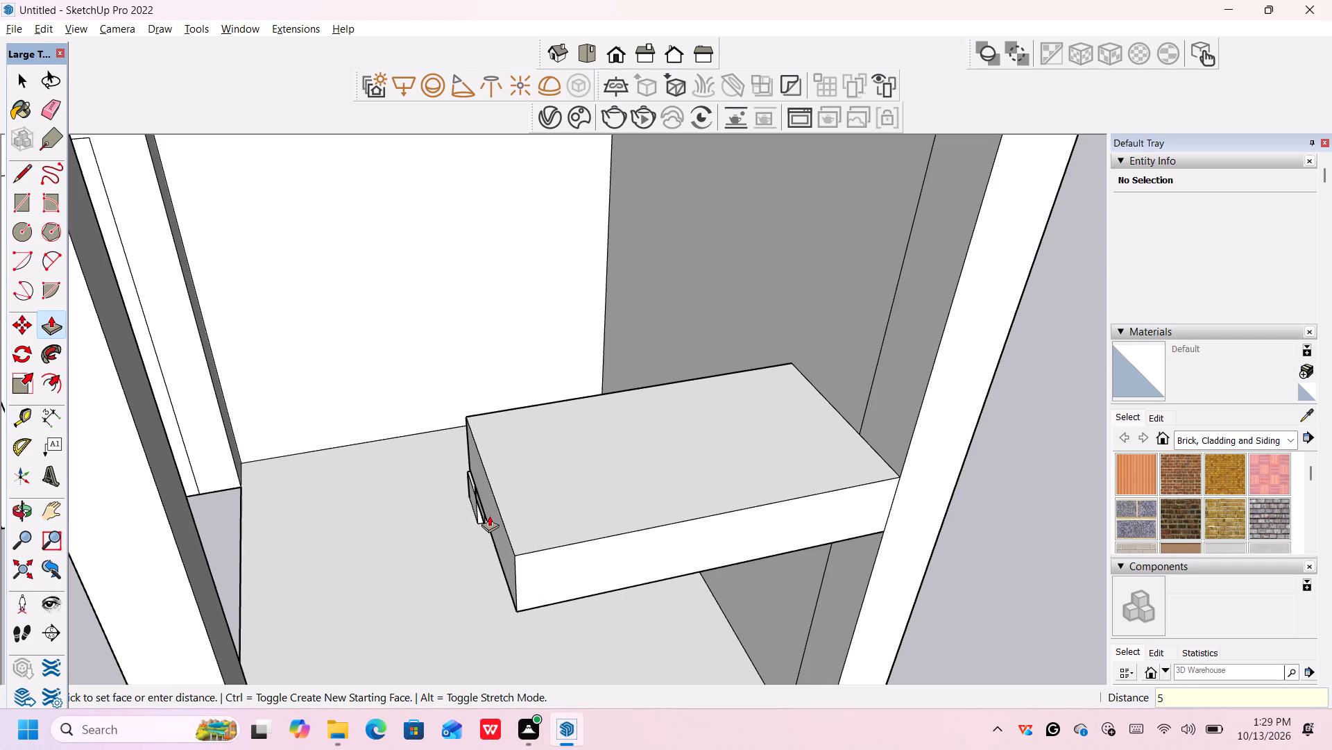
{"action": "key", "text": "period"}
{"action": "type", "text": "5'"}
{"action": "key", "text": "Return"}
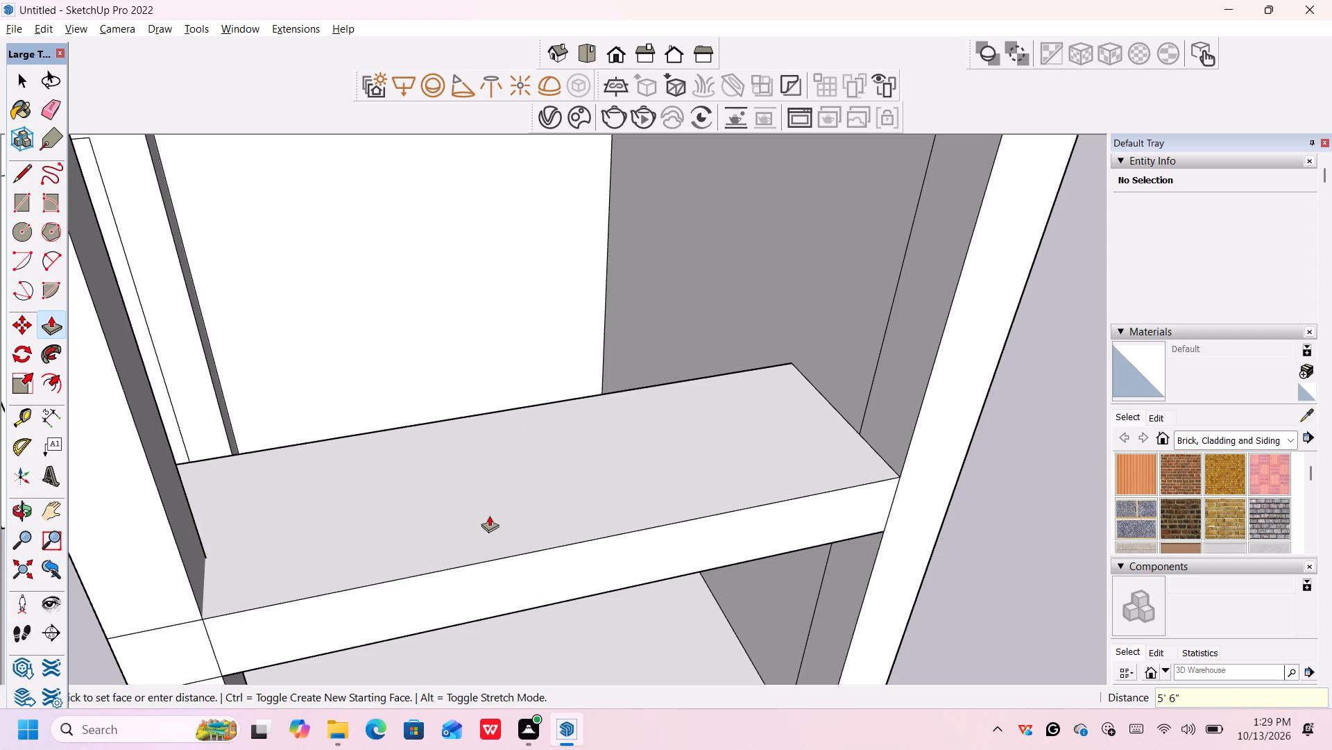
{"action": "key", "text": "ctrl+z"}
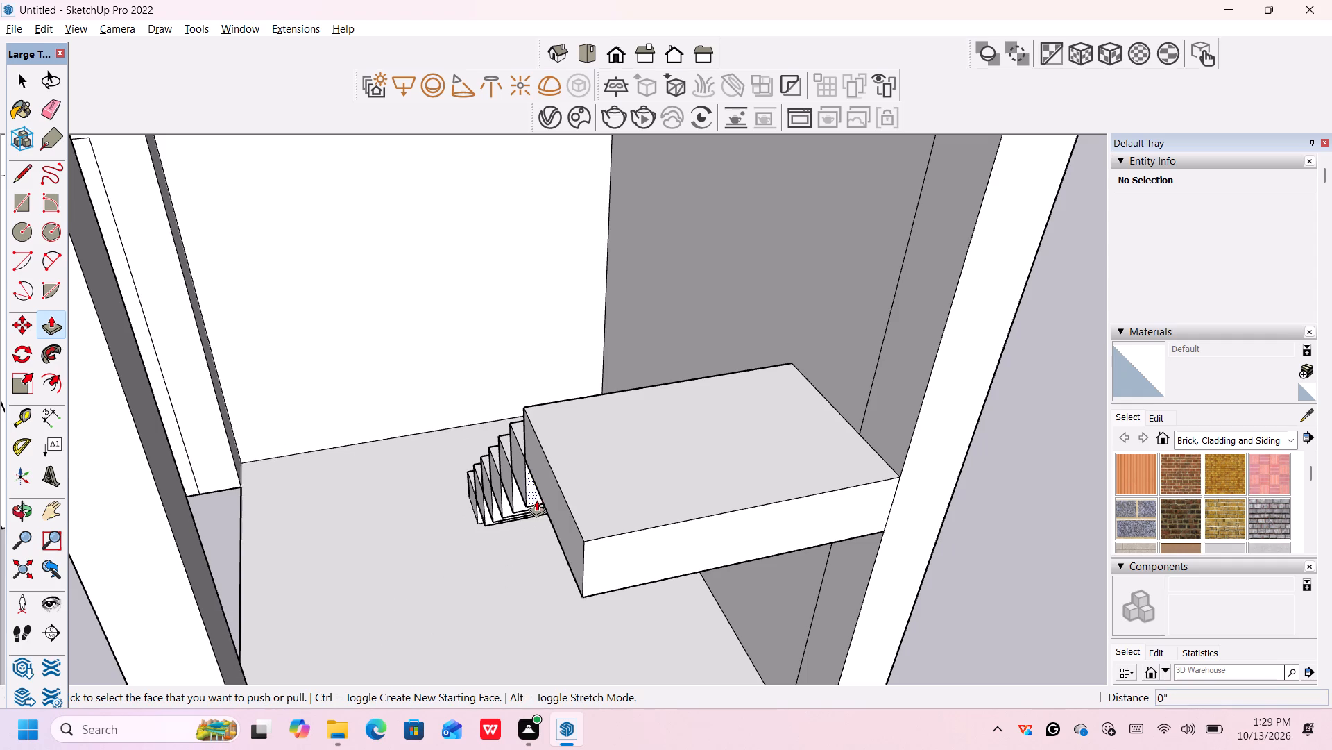
Push/Pull the landing's open side face 1' away from the side wall as a new separate section.
{"action": "left_click", "coordinate": [552, 499]}
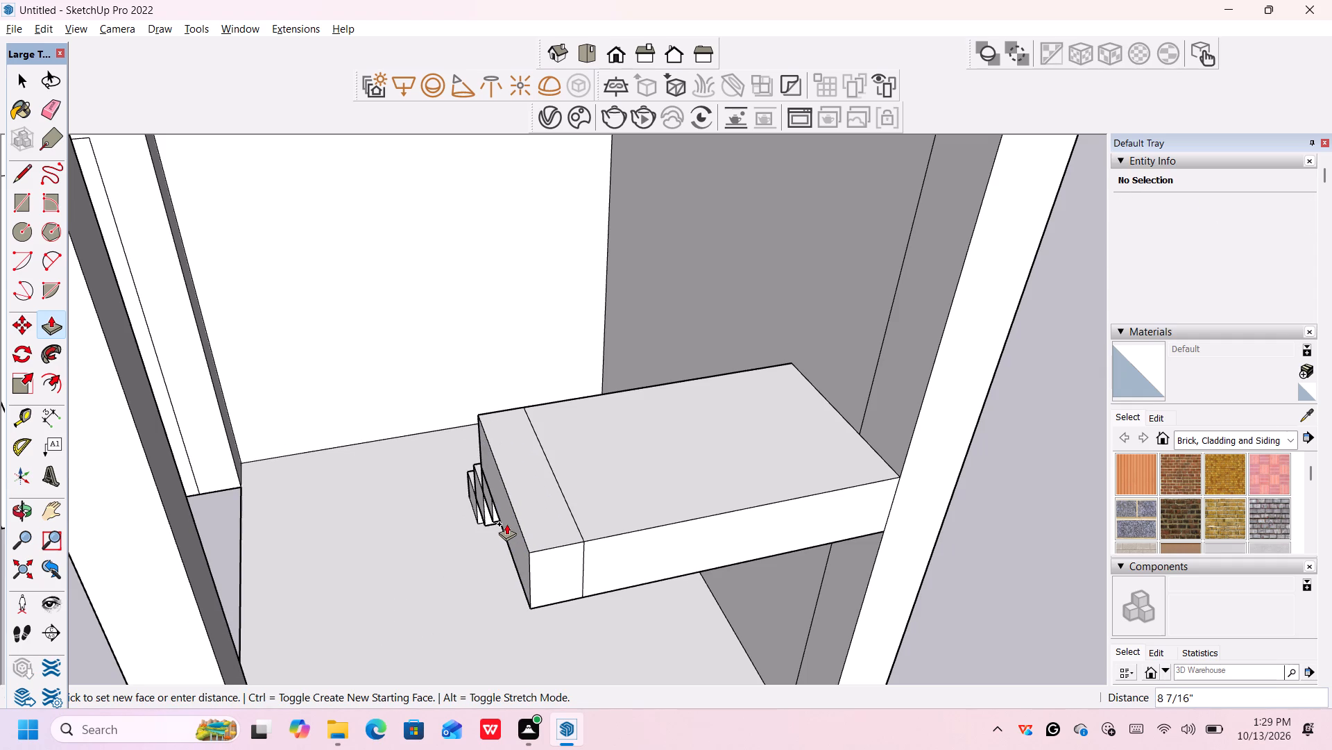
{"action": "type", "text": "1'"}
{"action": "key", "text": "Return"}
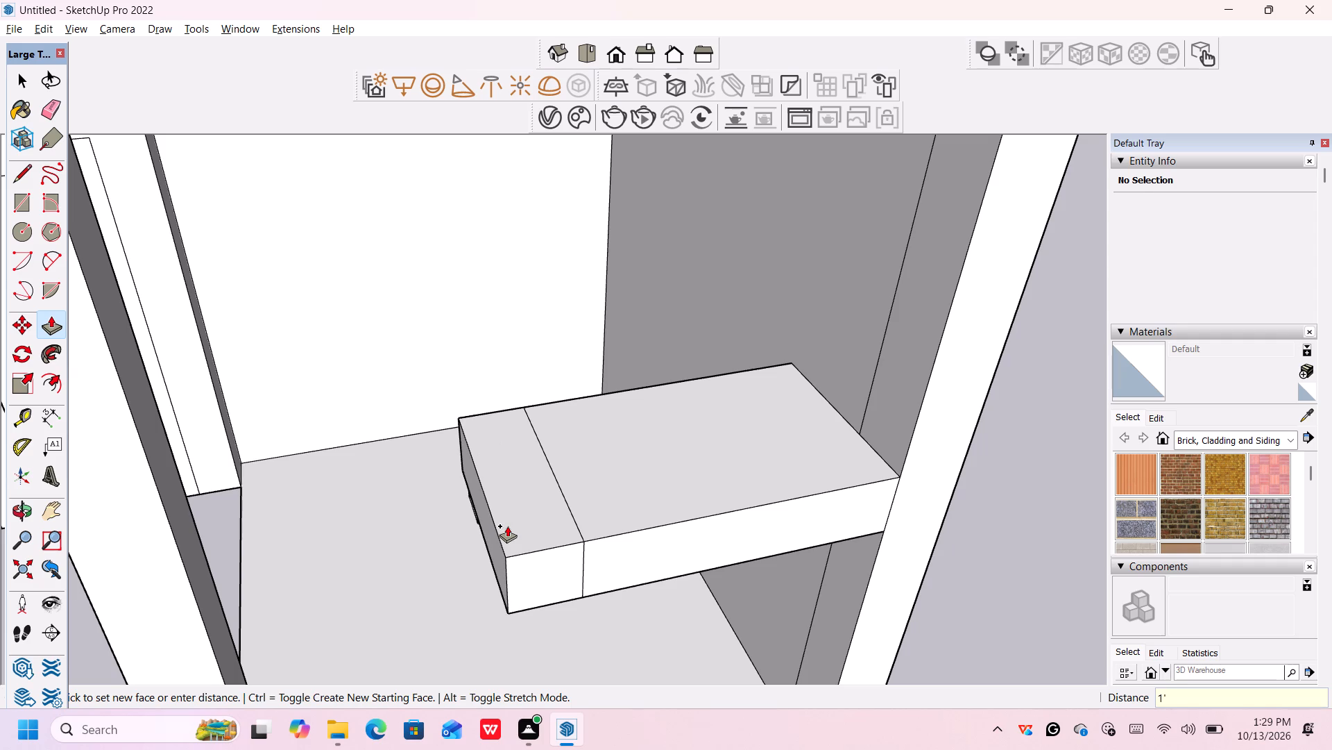
Push/Pull the top face of the new 1' wide strip beside the landing up 1'.
{"action": "left_click", "coordinate": [536, 485]}
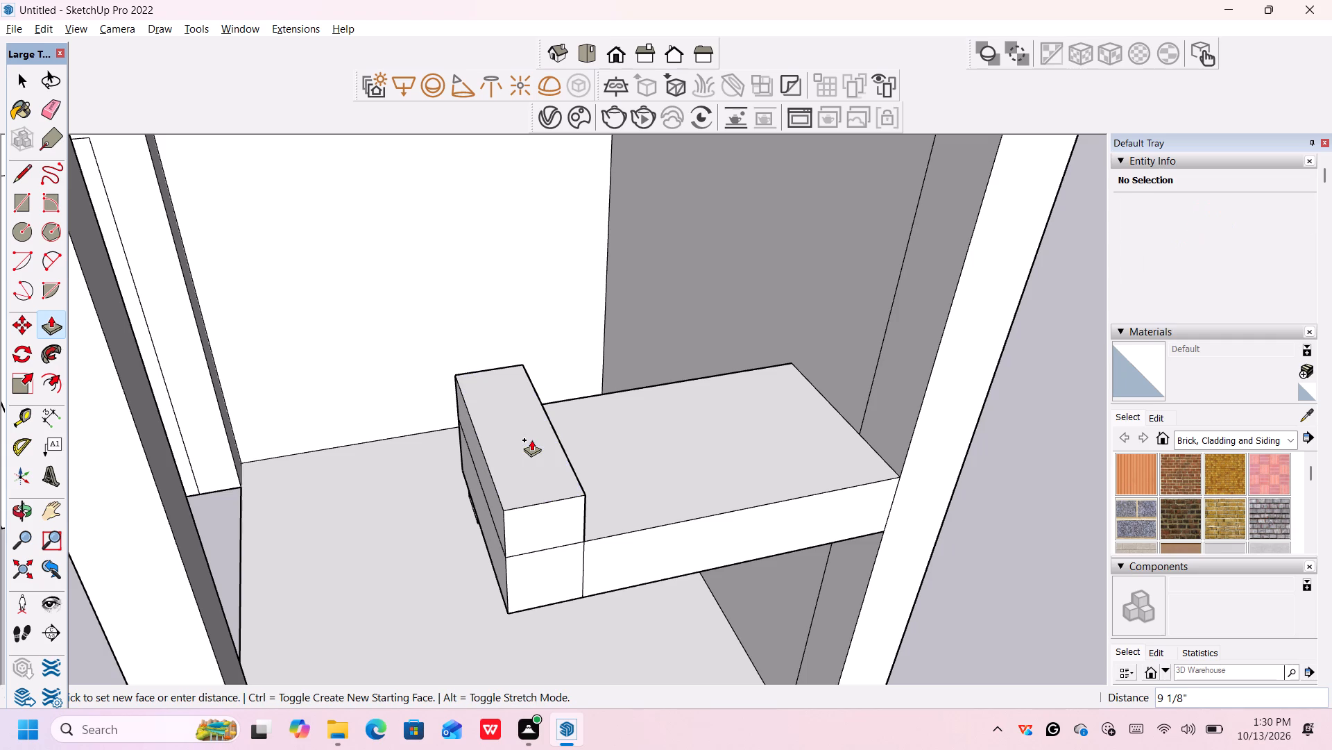
{"action": "type", "text": "1'"}
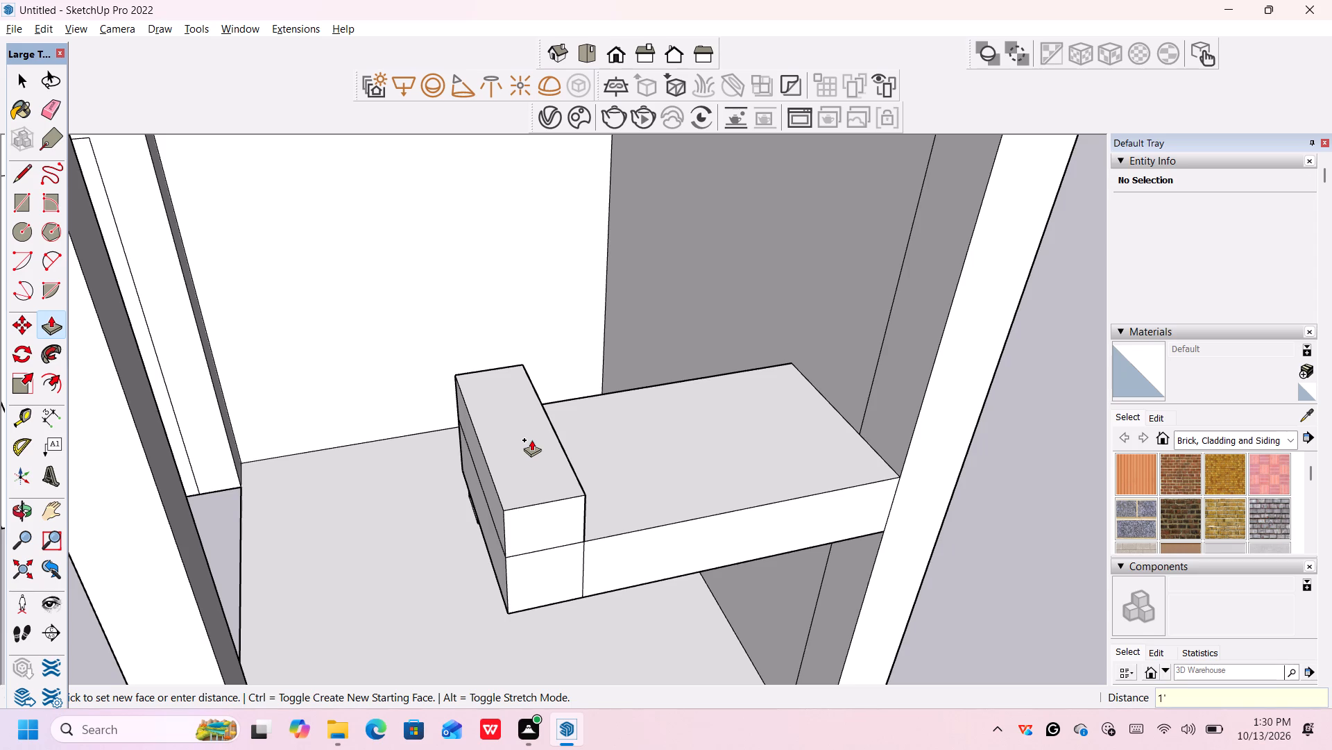
{"action": "key", "text": "Return"}
Push the strip's lower front face back 3' to remove the portion beneath the raised block.
{"action": "scroll", "coordinate": [546, 543], "scroll_direction": "down", "scroll_amount": 3}
{"action": "scroll", "coordinate": [540, 580], "scroll_direction": "up", "scroll_amount": 5}
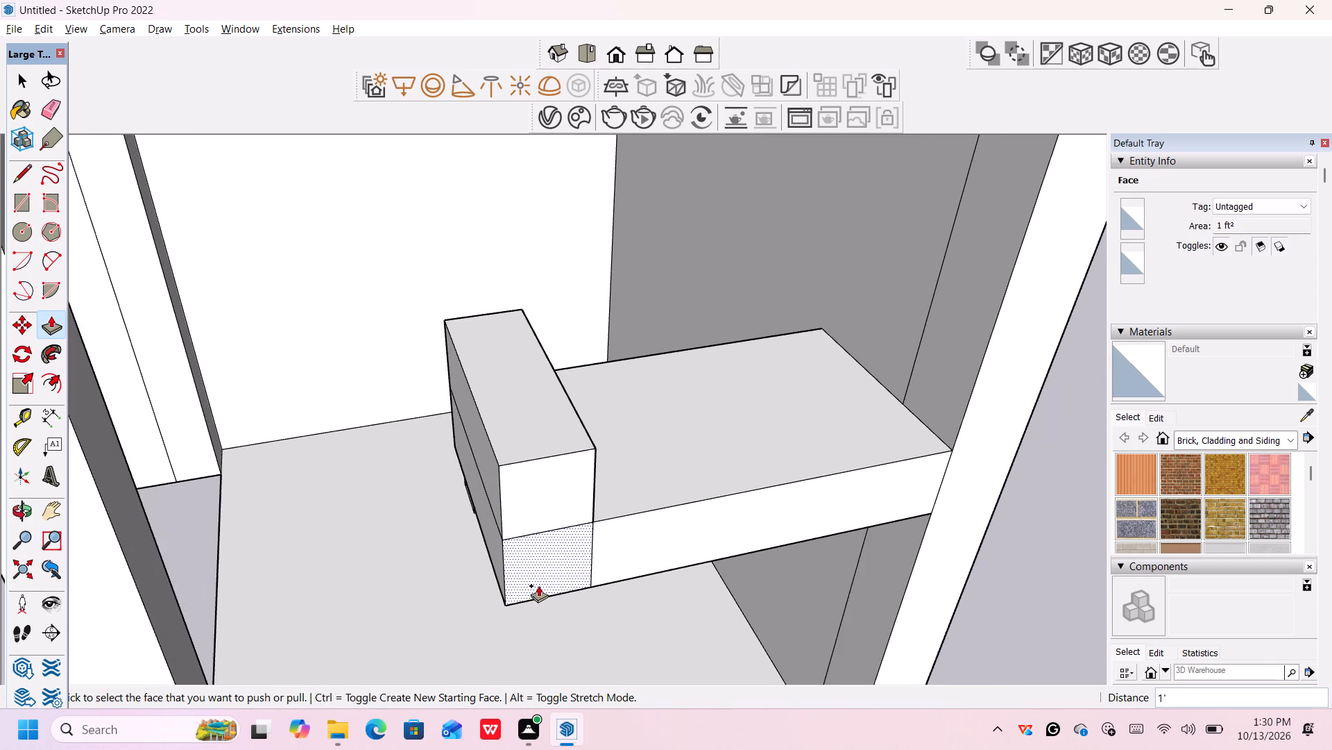
{"action": "left_click", "coordinate": [524, 574]}
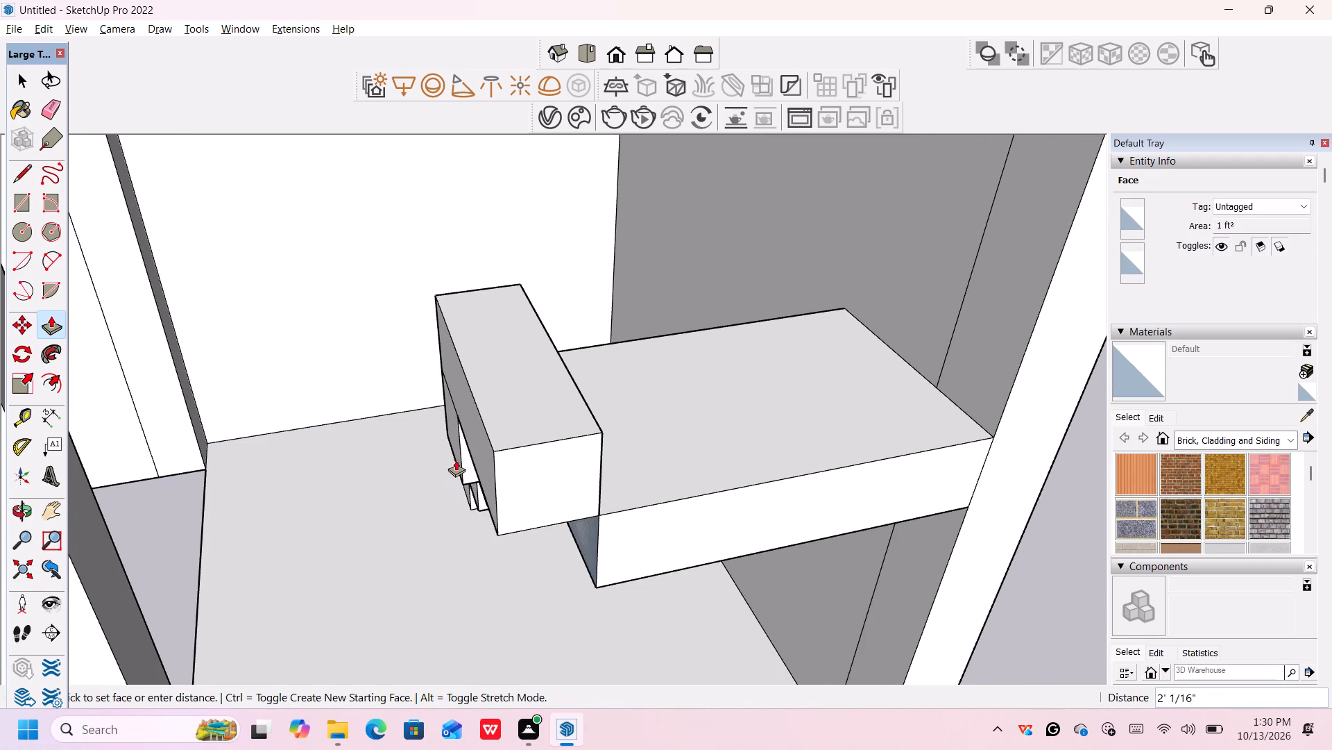
{"action": "left_click", "coordinate": [449, 408]}
Push/Pull the raised block's side face 2" over the landing, toward the side wall.
{"action": "scroll", "coordinate": [461, 429], "scroll_direction": "down", "scroll_amount": 6}
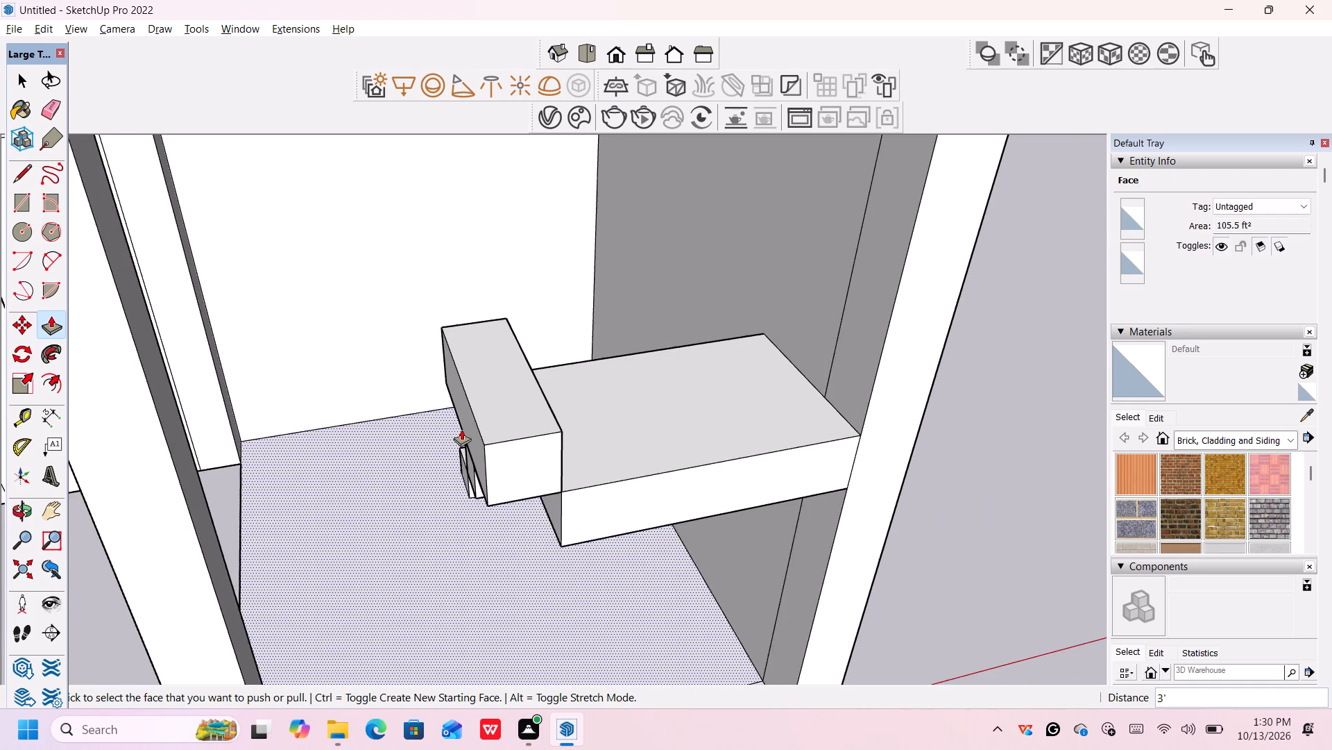
{"action": "scroll", "coordinate": [486, 424], "scroll_direction": "down", "scroll_amount": 5}
{"action": "scroll", "coordinate": [558, 434], "scroll_direction": "down", "scroll_amount": 4}
{"action": "middle_click_drag", "start_coordinate": [569, 452], "coordinate": [507, 455]}
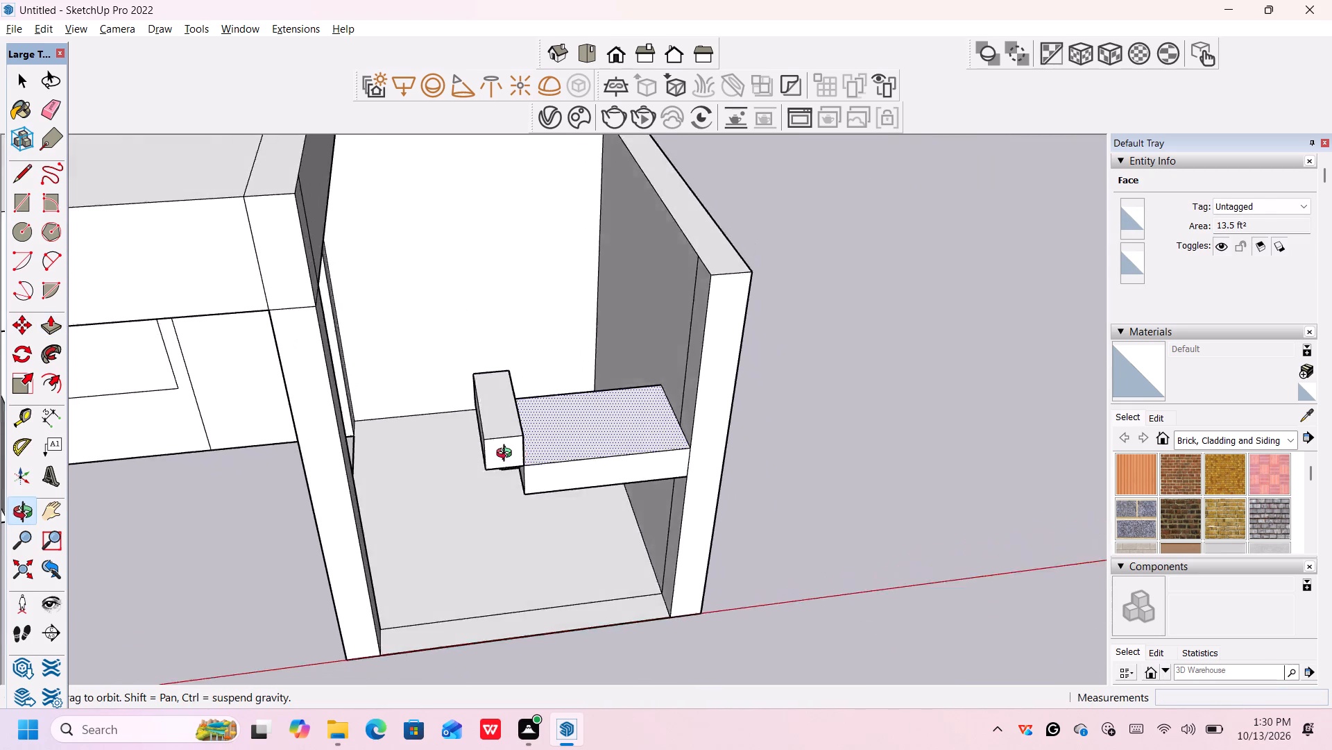
{"action": "middle_click_drag", "start_coordinate": [507, 455], "coordinate": [359, 424]}
{"action": "scroll", "coordinate": [454, 379], "scroll_direction": "up", "scroll_amount": 3}
{"action": "left_click", "coordinate": [451, 379]}
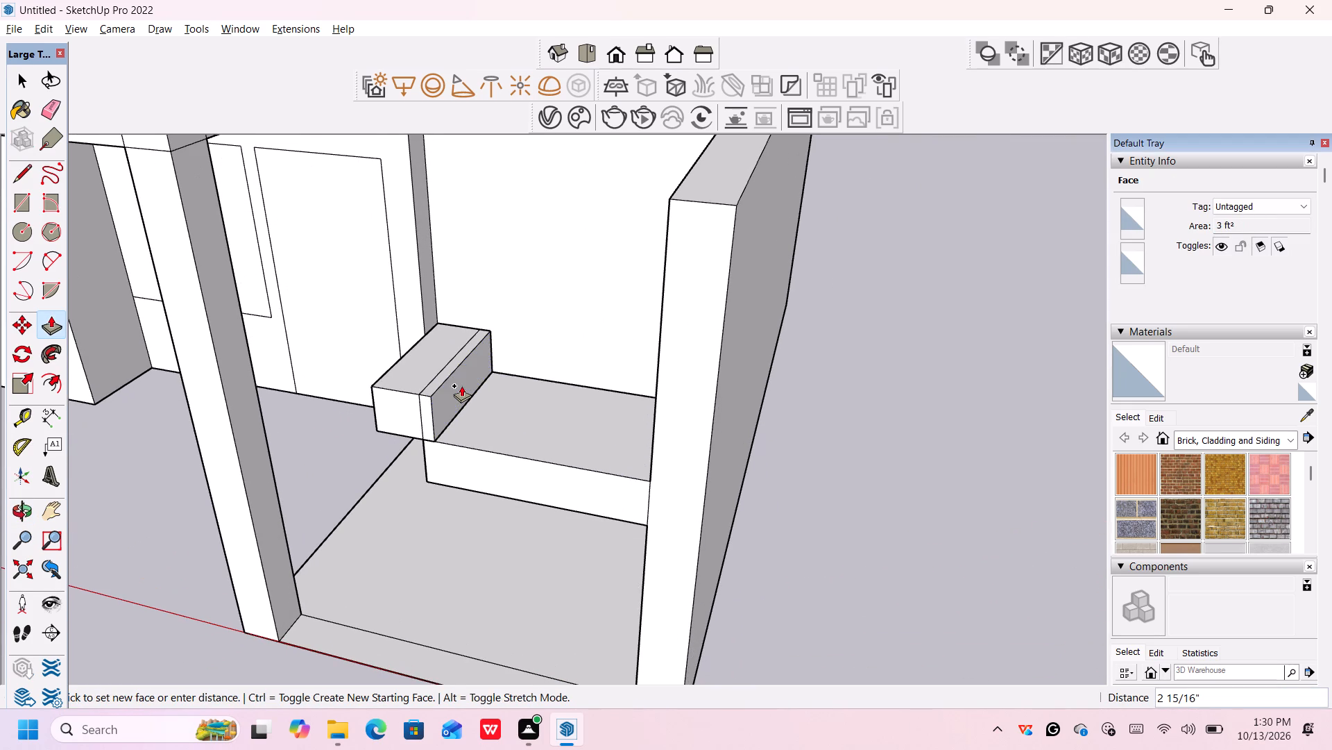
{"action": "key", "text": "2"}
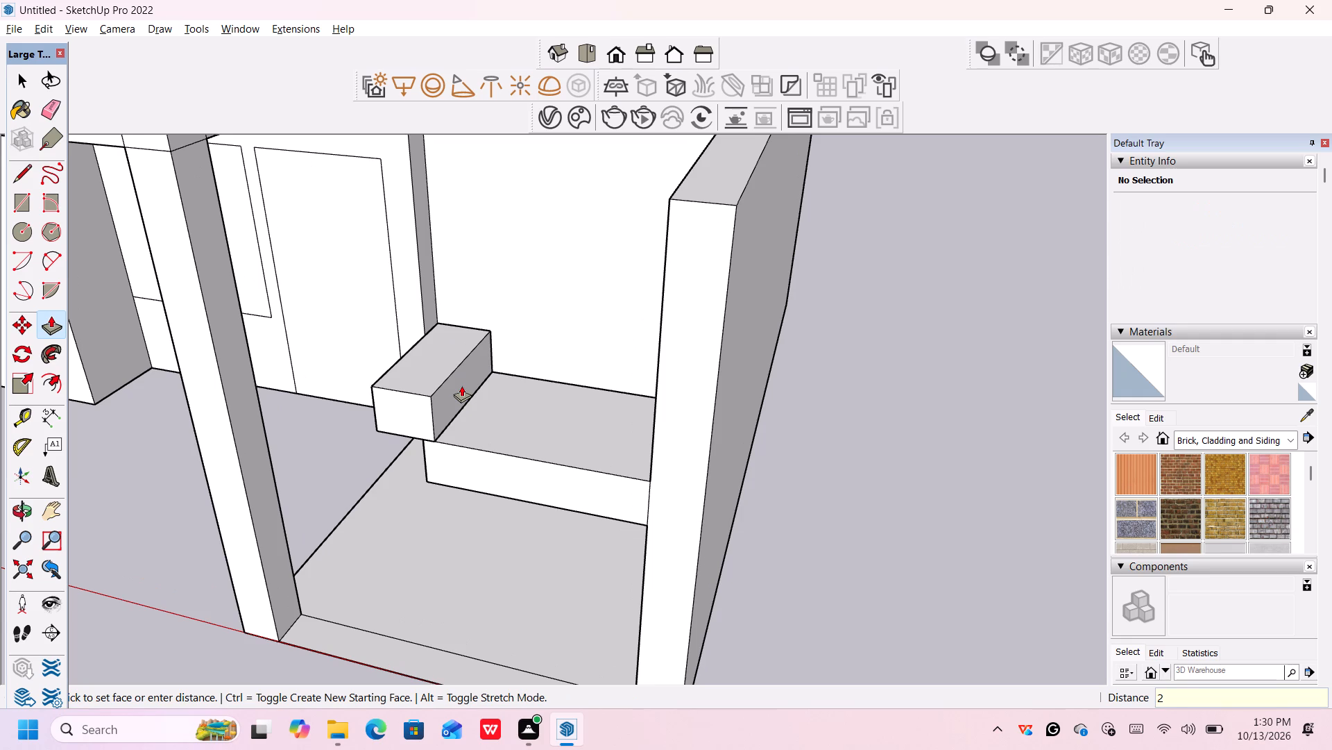
{"action": "key", "text": "shift+quotedbl"}
{"action": "key", "text": "Return"}
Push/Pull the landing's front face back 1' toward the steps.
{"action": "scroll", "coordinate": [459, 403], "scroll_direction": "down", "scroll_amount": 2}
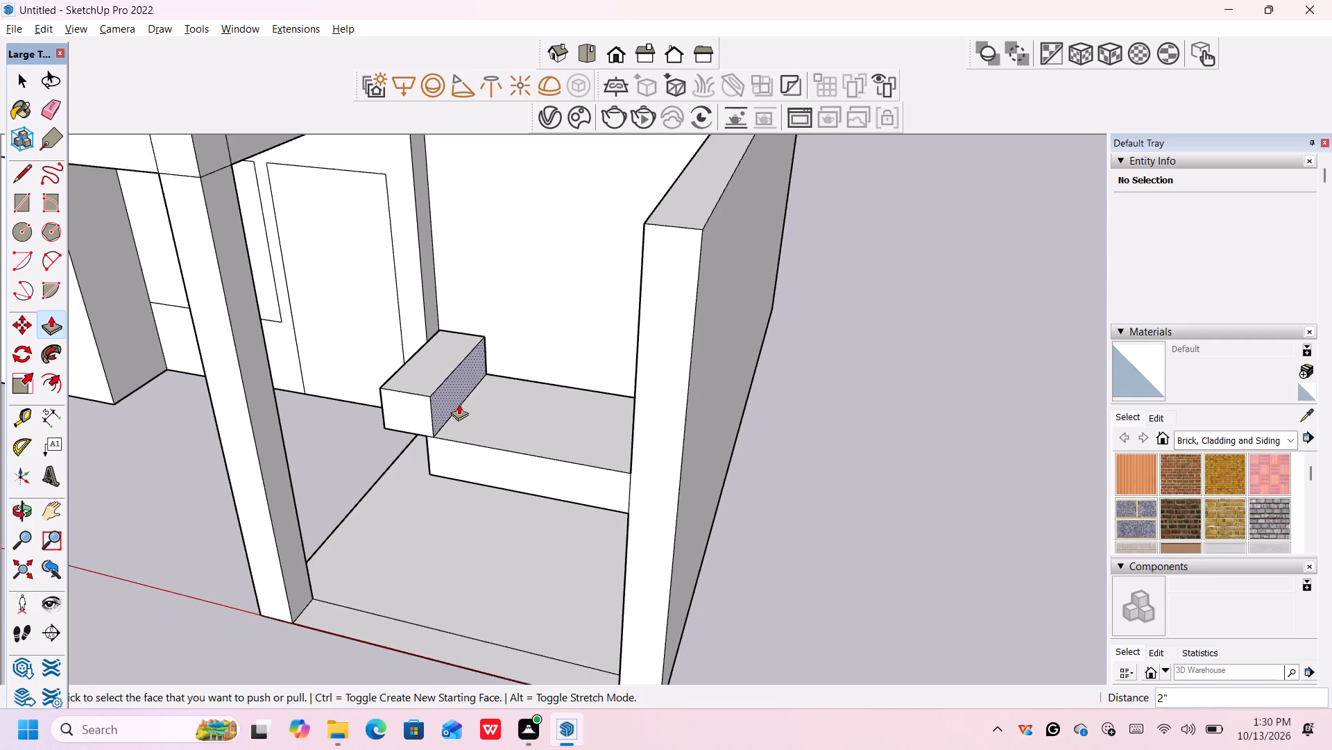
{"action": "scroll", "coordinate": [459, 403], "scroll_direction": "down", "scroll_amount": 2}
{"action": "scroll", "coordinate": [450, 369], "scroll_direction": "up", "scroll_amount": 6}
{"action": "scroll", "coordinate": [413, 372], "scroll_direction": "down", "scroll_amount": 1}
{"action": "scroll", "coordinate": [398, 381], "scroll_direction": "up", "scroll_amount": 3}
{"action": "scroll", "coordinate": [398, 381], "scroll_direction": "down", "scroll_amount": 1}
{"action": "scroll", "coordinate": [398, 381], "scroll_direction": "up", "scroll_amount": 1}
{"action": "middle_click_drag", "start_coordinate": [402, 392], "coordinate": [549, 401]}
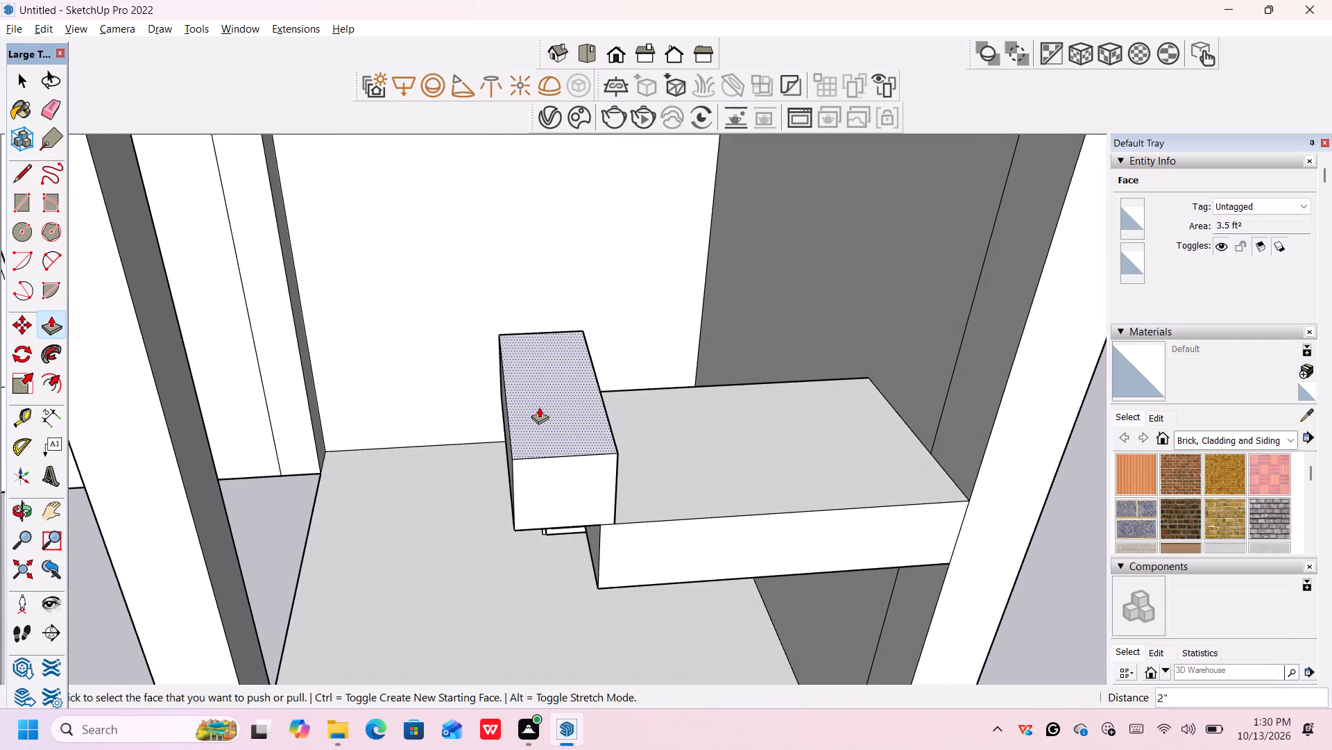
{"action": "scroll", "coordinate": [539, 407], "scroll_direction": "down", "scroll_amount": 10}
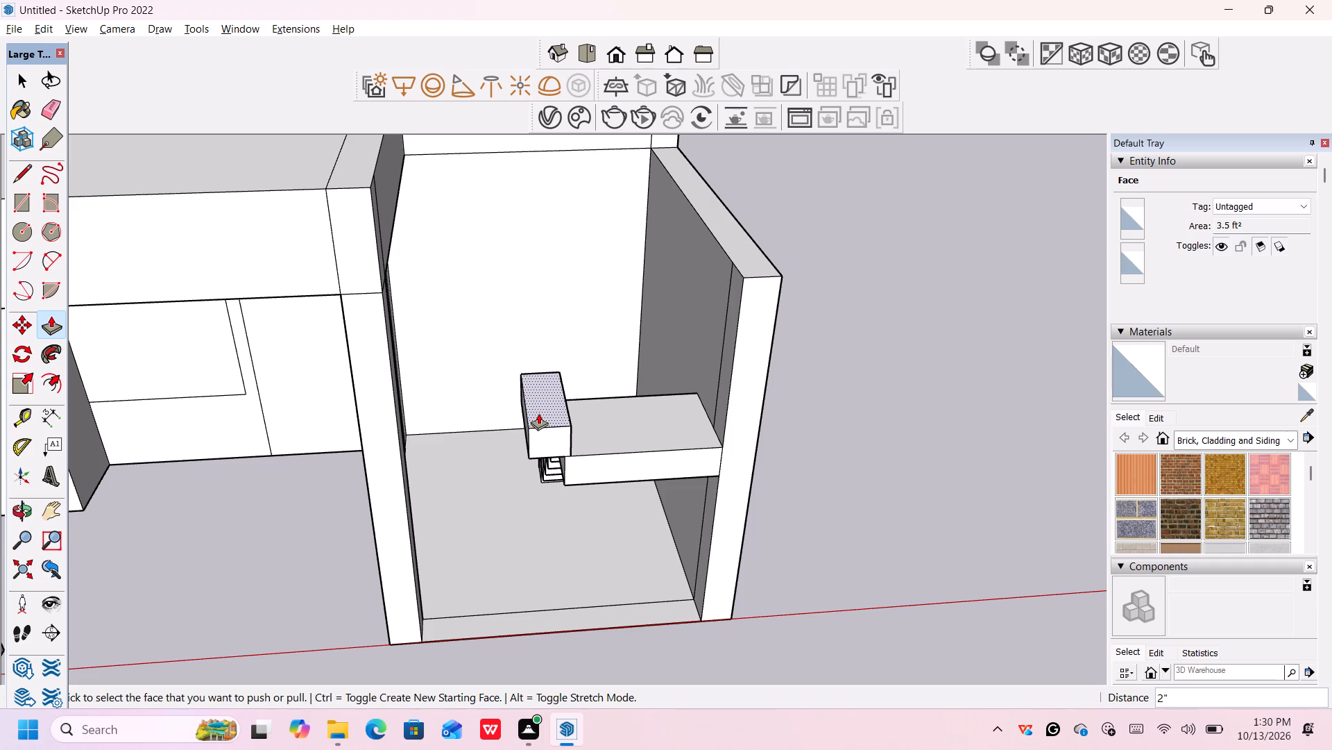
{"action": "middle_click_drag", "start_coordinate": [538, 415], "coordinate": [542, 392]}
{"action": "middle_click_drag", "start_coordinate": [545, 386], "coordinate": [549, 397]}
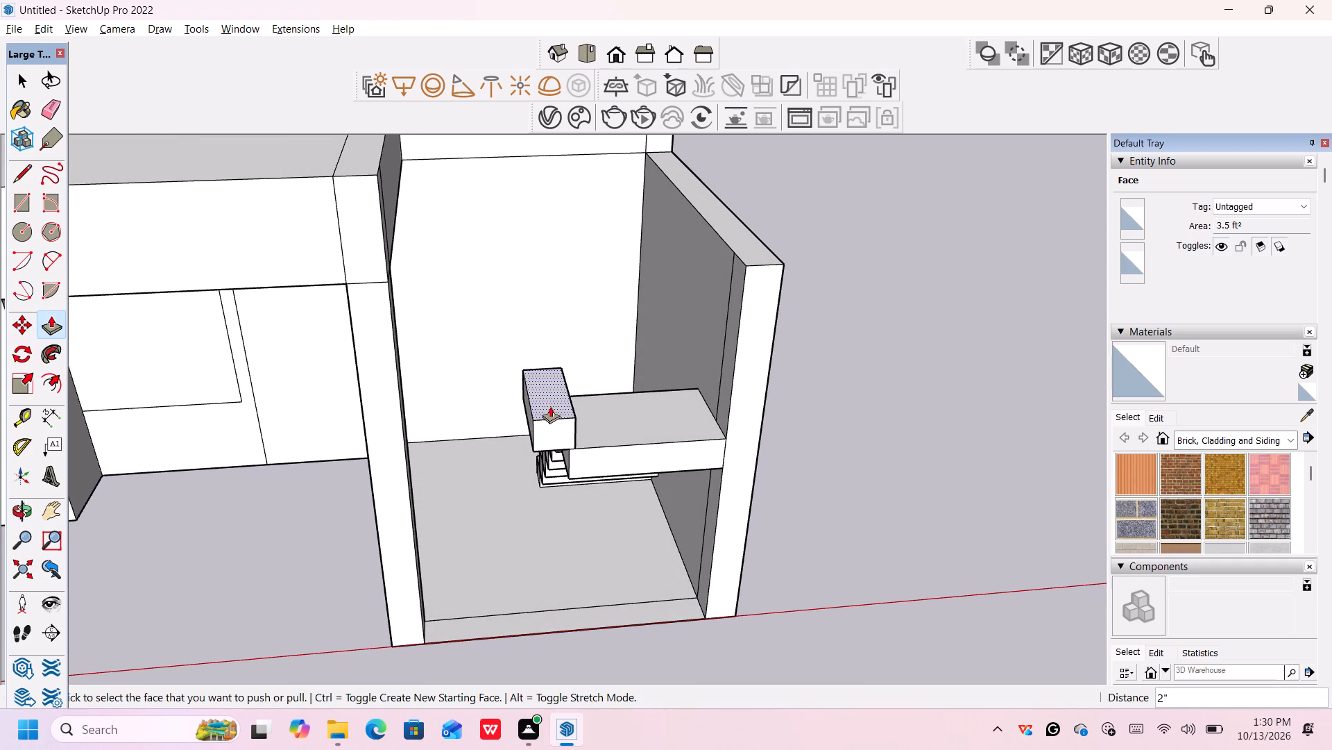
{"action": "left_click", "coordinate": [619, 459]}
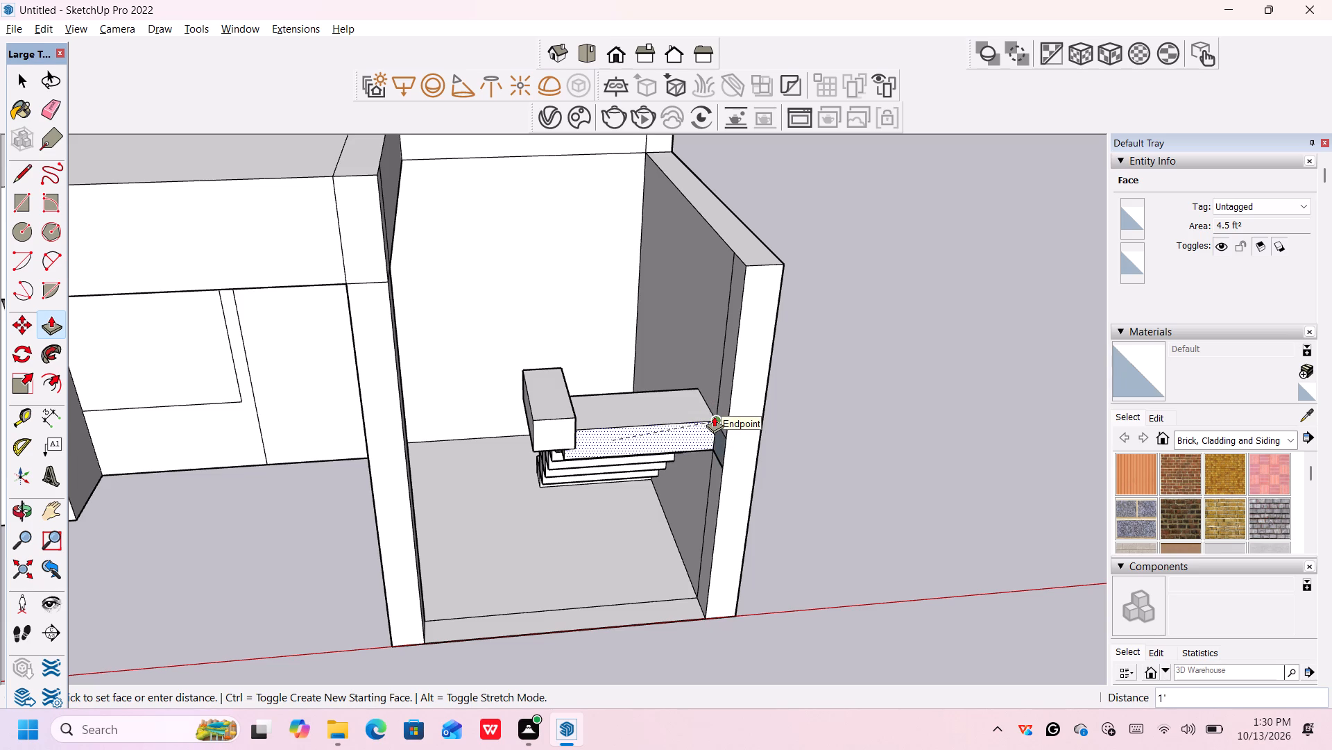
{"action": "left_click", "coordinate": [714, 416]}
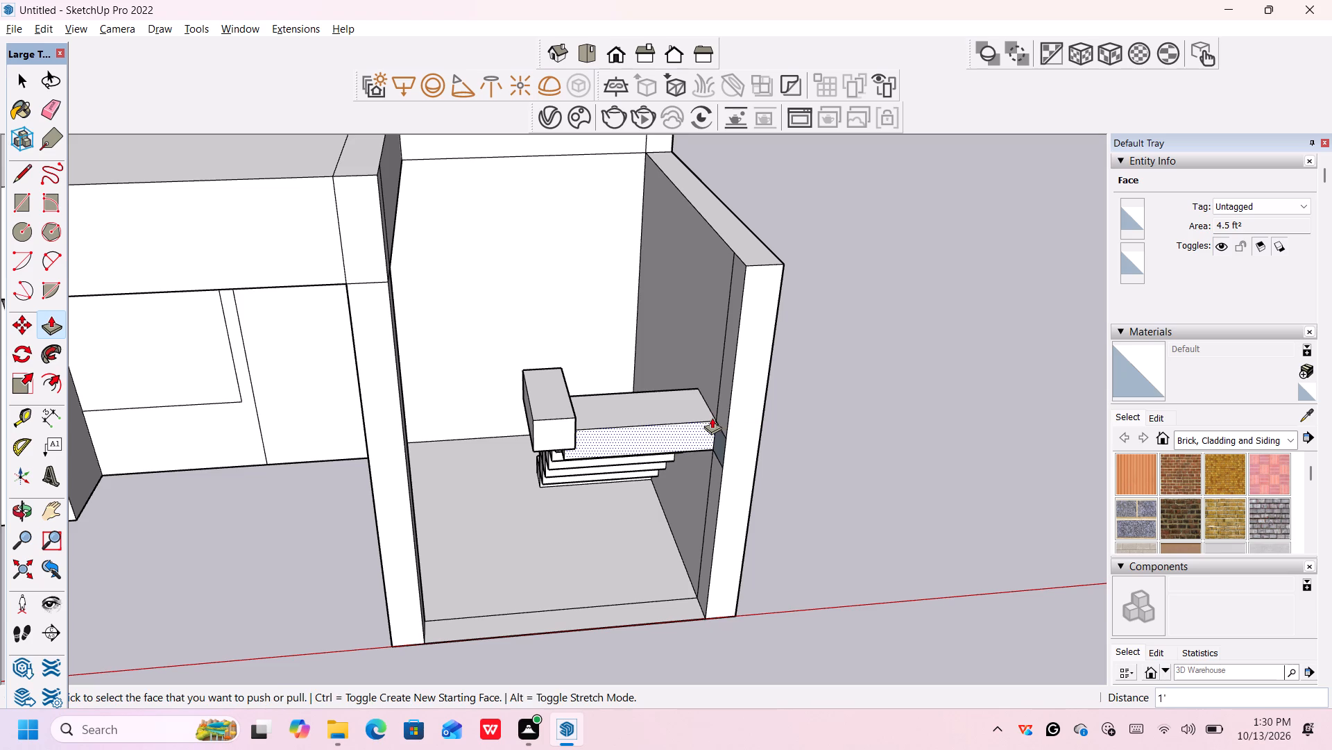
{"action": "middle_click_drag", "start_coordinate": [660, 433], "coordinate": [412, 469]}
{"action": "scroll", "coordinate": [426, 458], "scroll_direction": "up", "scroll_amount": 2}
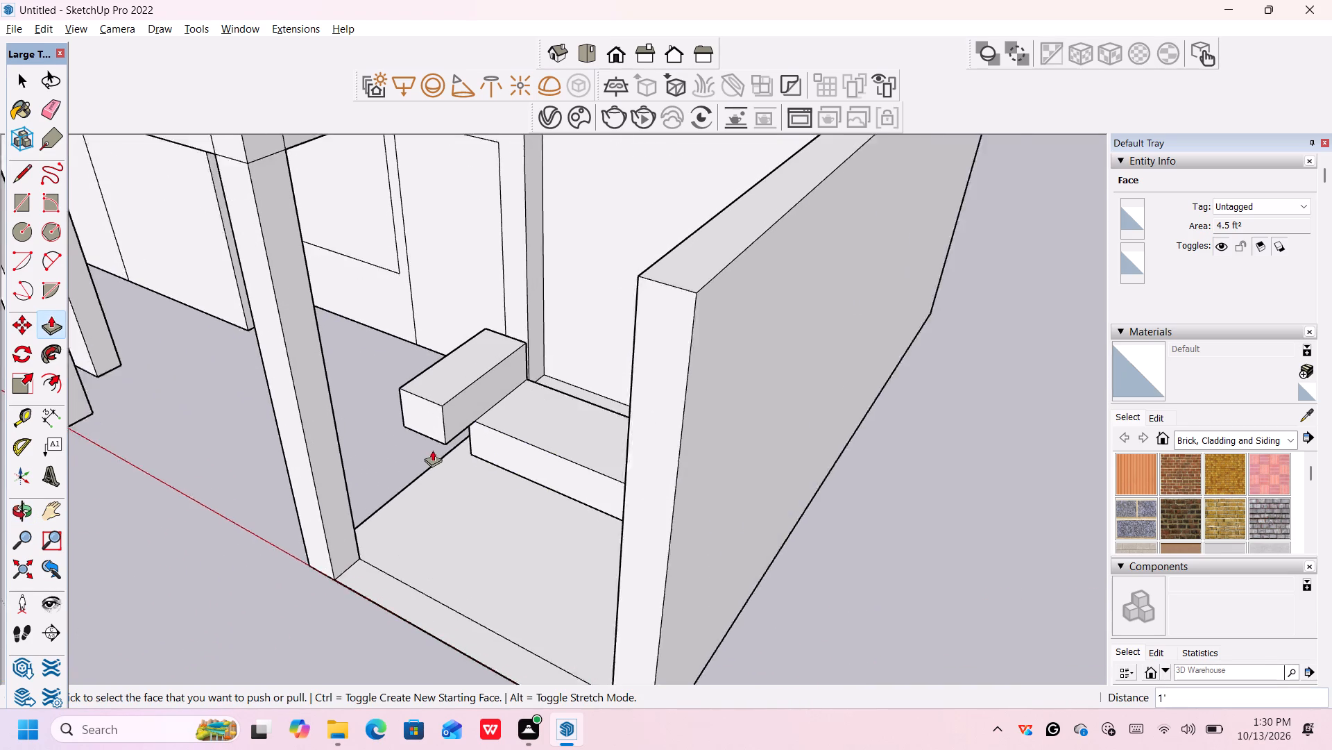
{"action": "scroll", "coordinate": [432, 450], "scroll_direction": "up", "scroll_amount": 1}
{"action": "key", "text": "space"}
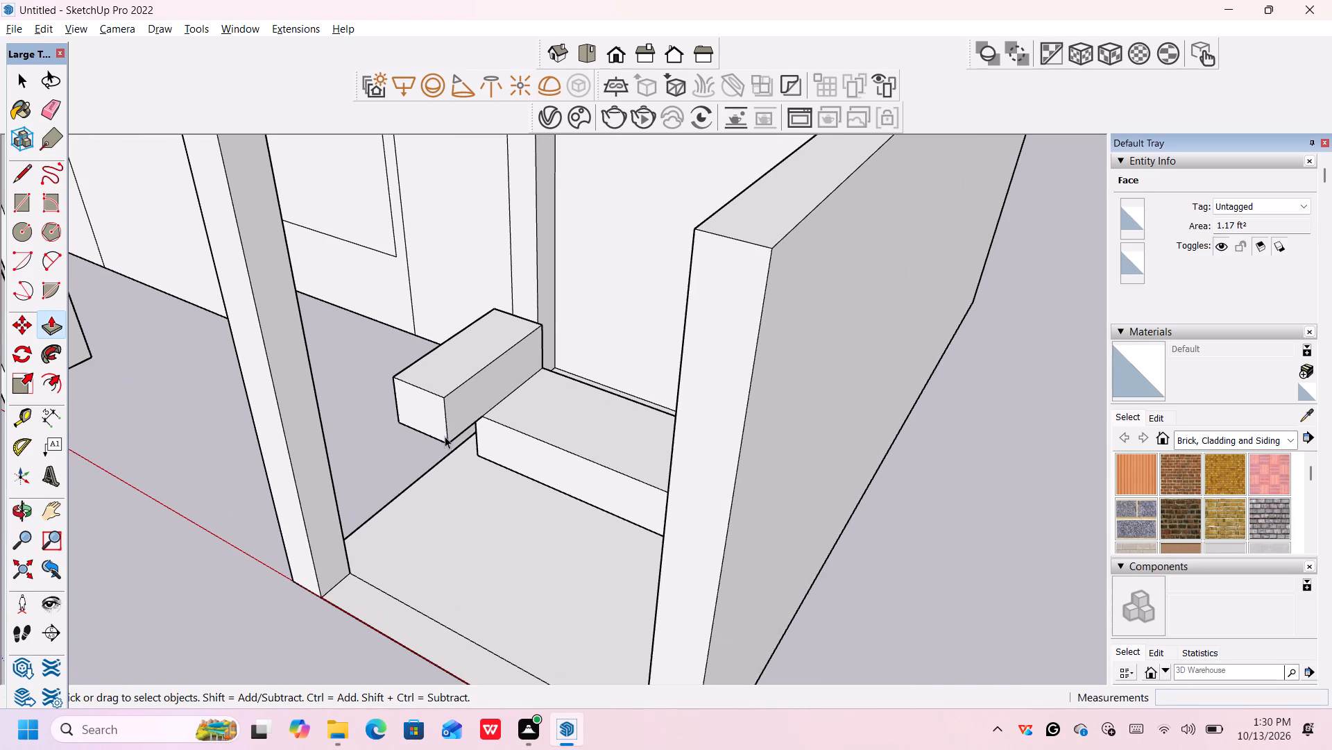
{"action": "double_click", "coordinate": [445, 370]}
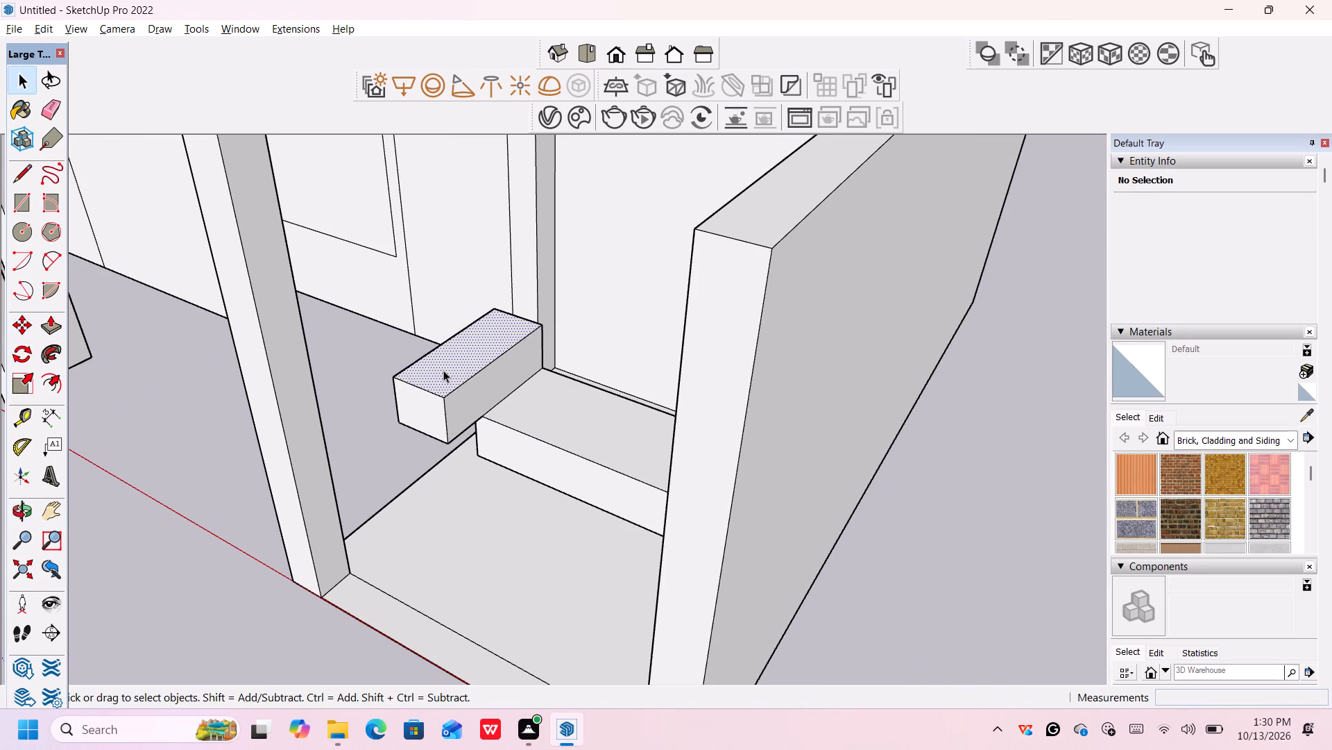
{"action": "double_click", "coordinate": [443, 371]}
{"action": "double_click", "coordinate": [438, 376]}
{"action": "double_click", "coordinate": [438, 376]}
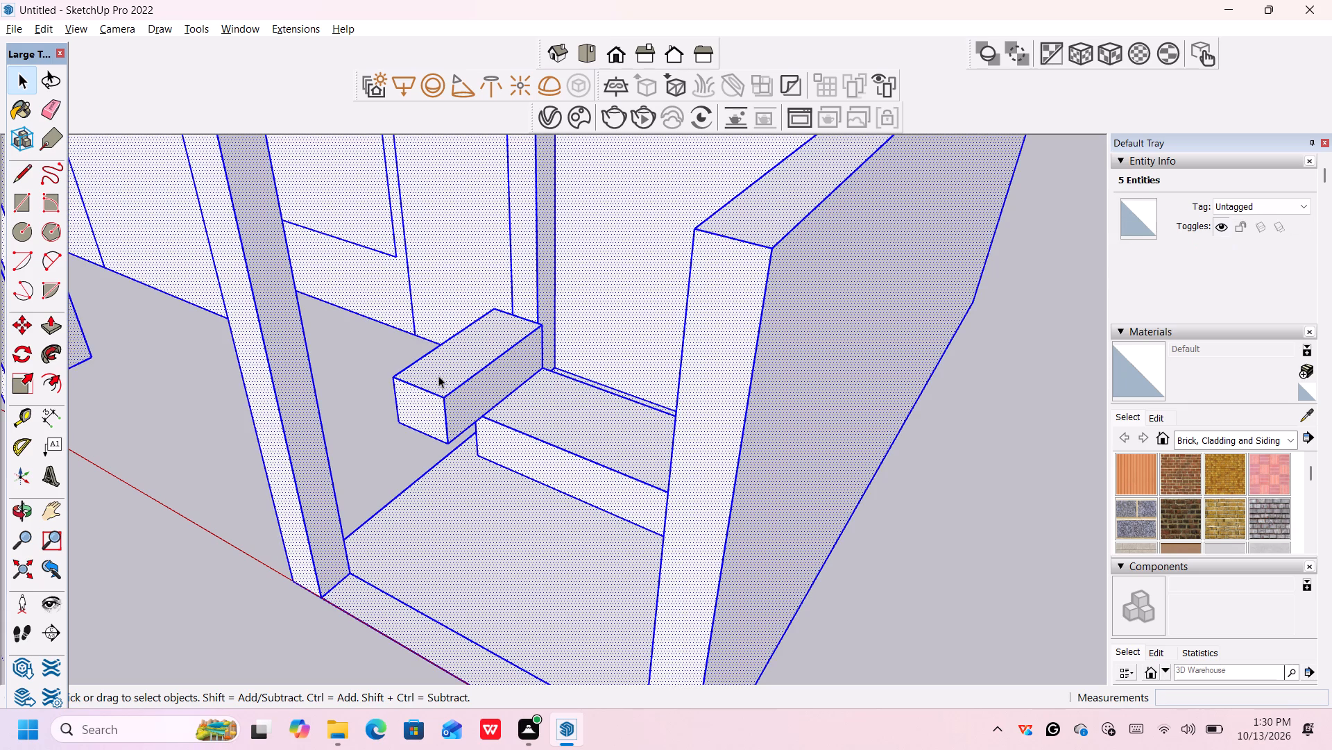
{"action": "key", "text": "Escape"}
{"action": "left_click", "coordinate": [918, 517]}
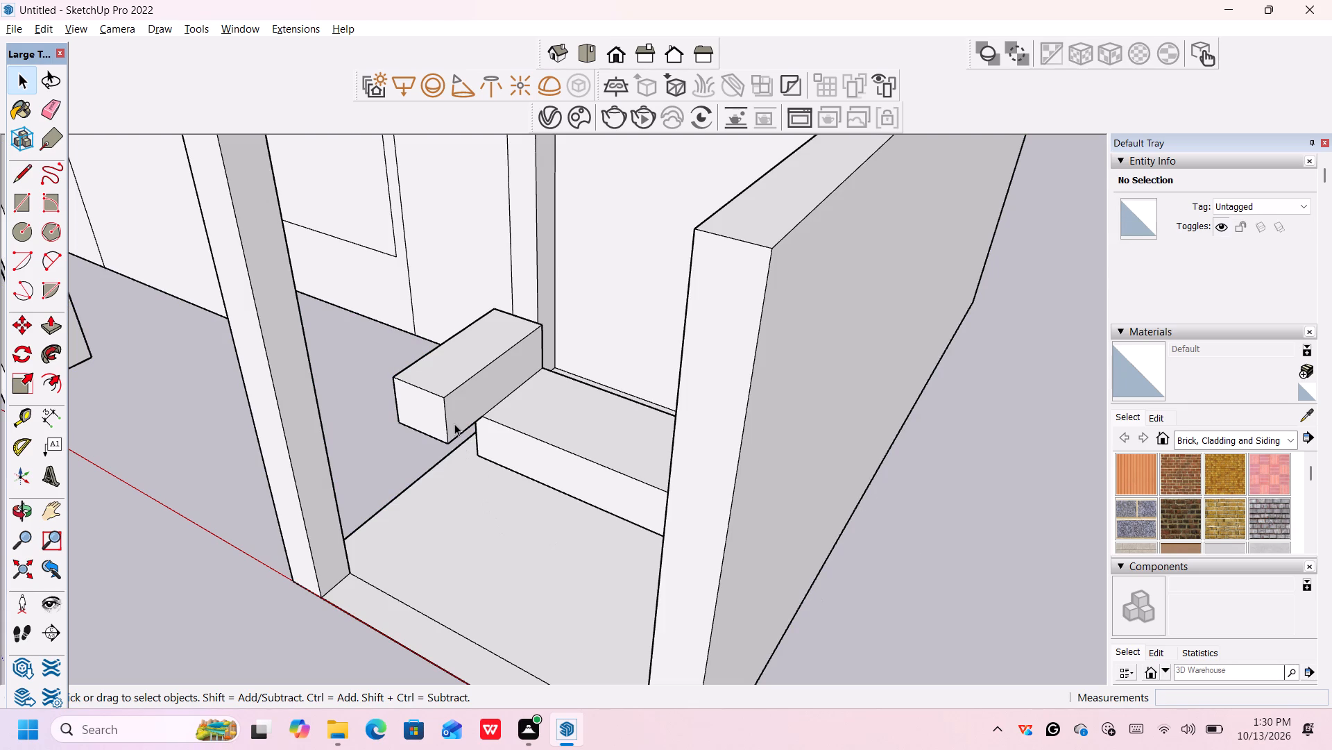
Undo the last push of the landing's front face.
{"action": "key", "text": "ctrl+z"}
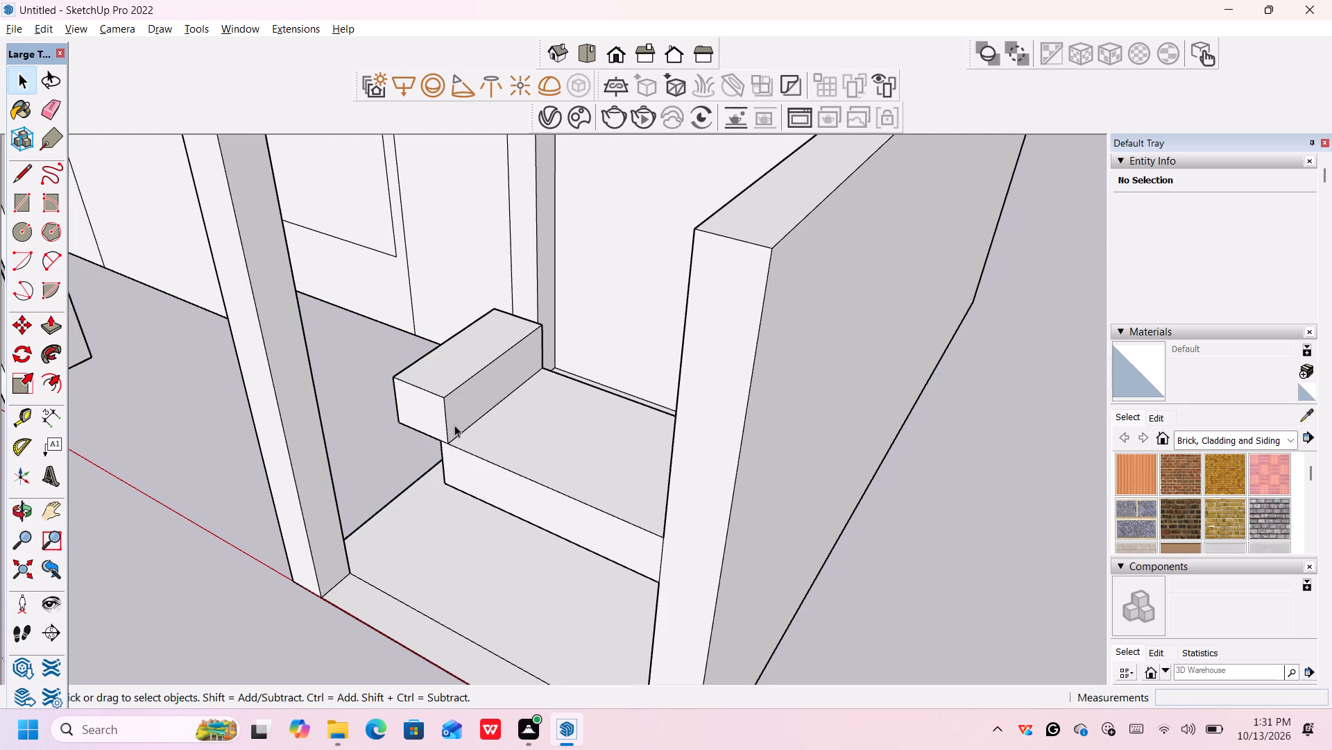
Examine the raised block beside the landing and steps from above and up close.
{"action": "scroll", "coordinate": [452, 420], "scroll_direction": "down", "scroll_amount": 6}
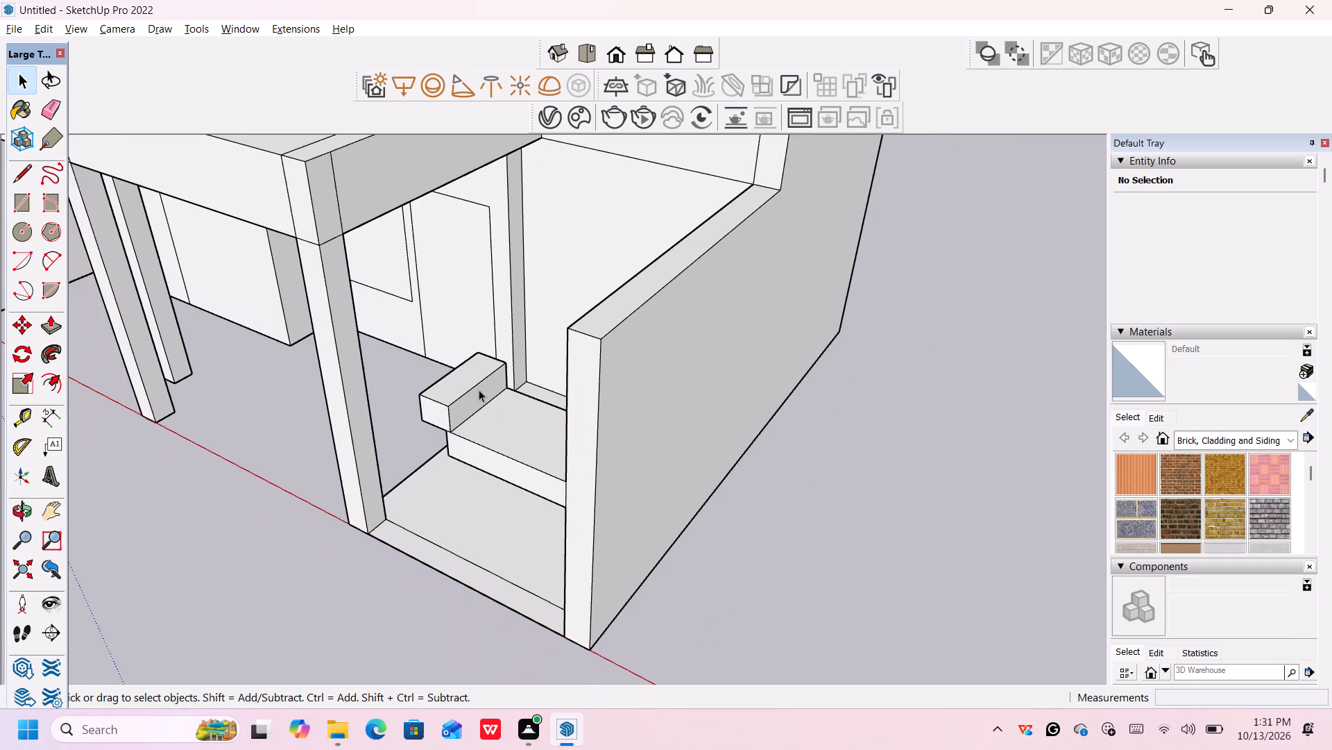
{"action": "middle_click_drag", "start_coordinate": [479, 392], "coordinate": [520, 460]}
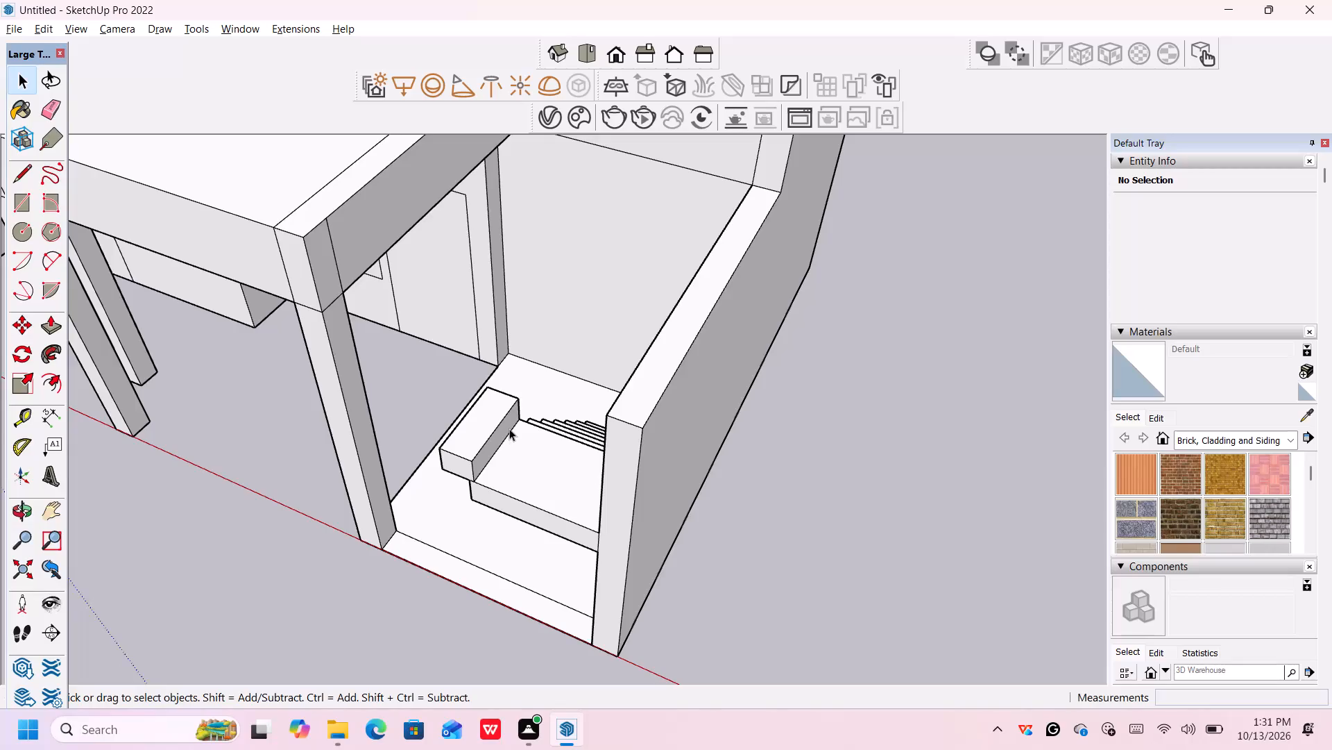
{"action": "scroll", "coordinate": [509, 429], "scroll_direction": "up", "scroll_amount": 1}
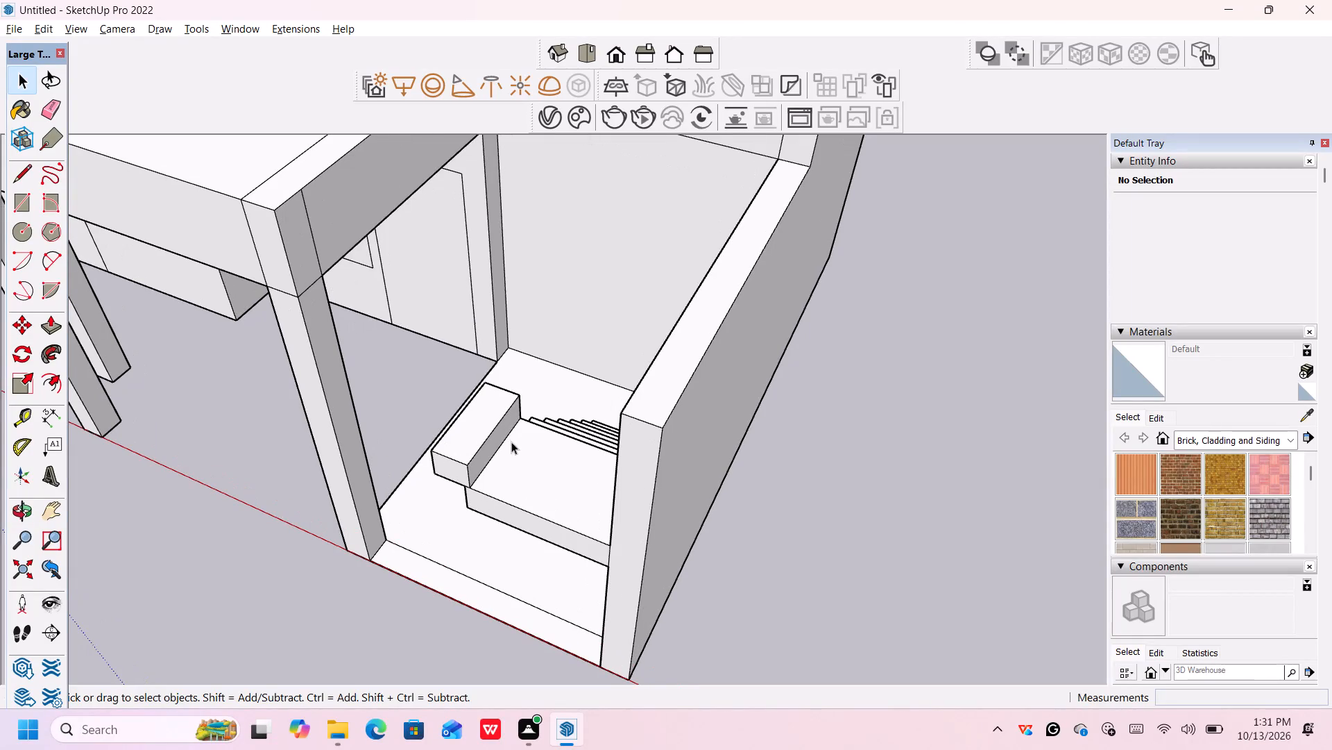
{"action": "middle_click_drag", "start_coordinate": [533, 494], "coordinate": [612, 539]}
{"action": "scroll", "coordinate": [493, 506], "scroll_direction": "up", "scroll_amount": 4}
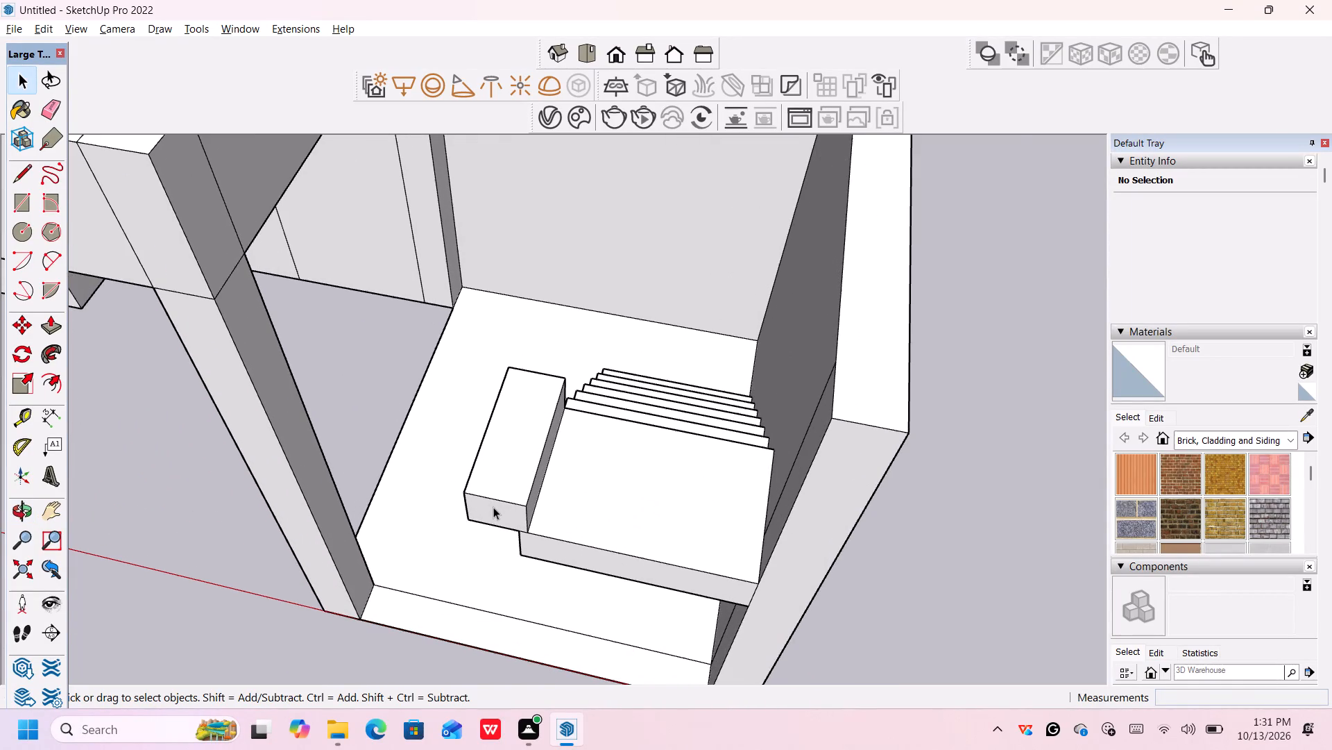
{"action": "scroll", "coordinate": [494, 506], "scroll_direction": "up", "scroll_amount": 4}
{"action": "middle_click_drag", "start_coordinate": [506, 506], "coordinate": [512, 516]}
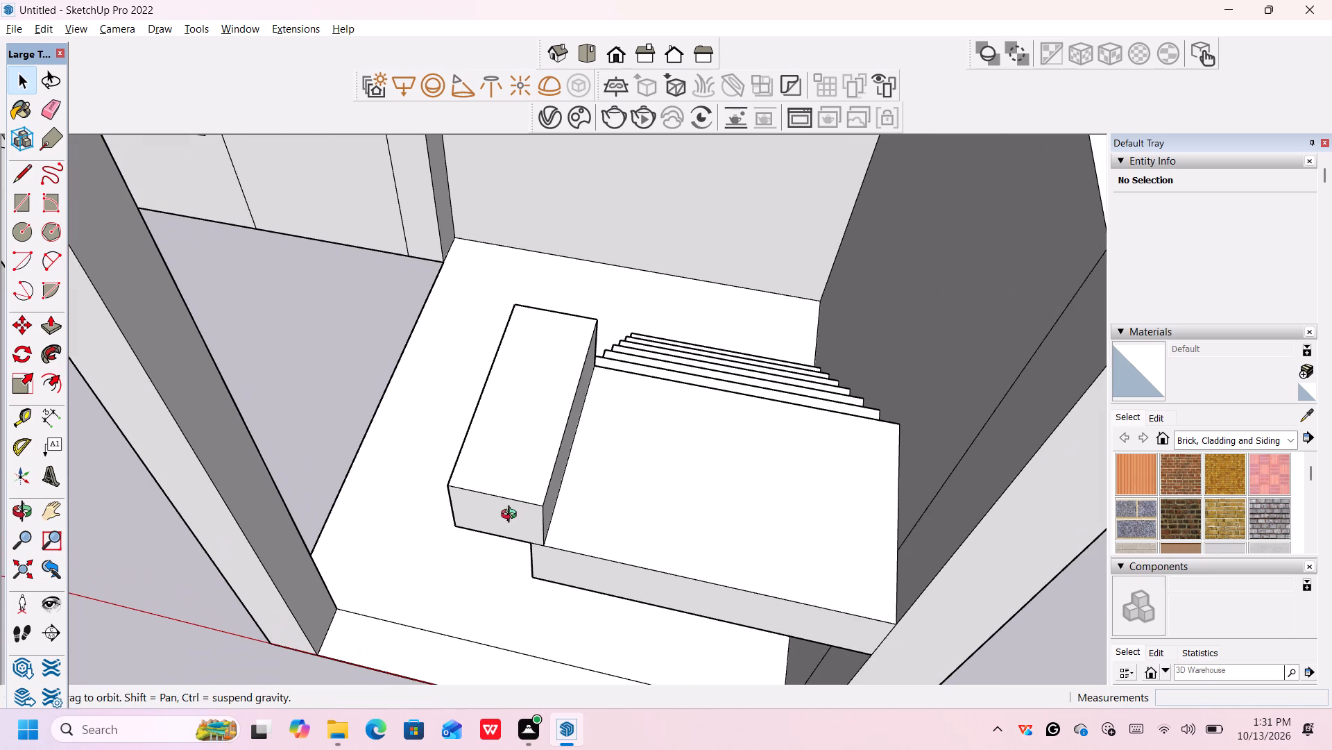
Examine the staircase landing and its raised side block from above and from further outside the building.
{"action": "middle_click_drag", "start_coordinate": [512, 516], "coordinate": [488, 566]}
{"action": "scroll", "coordinate": [676, 594], "scroll_direction": "down", "scroll_amount": 1}
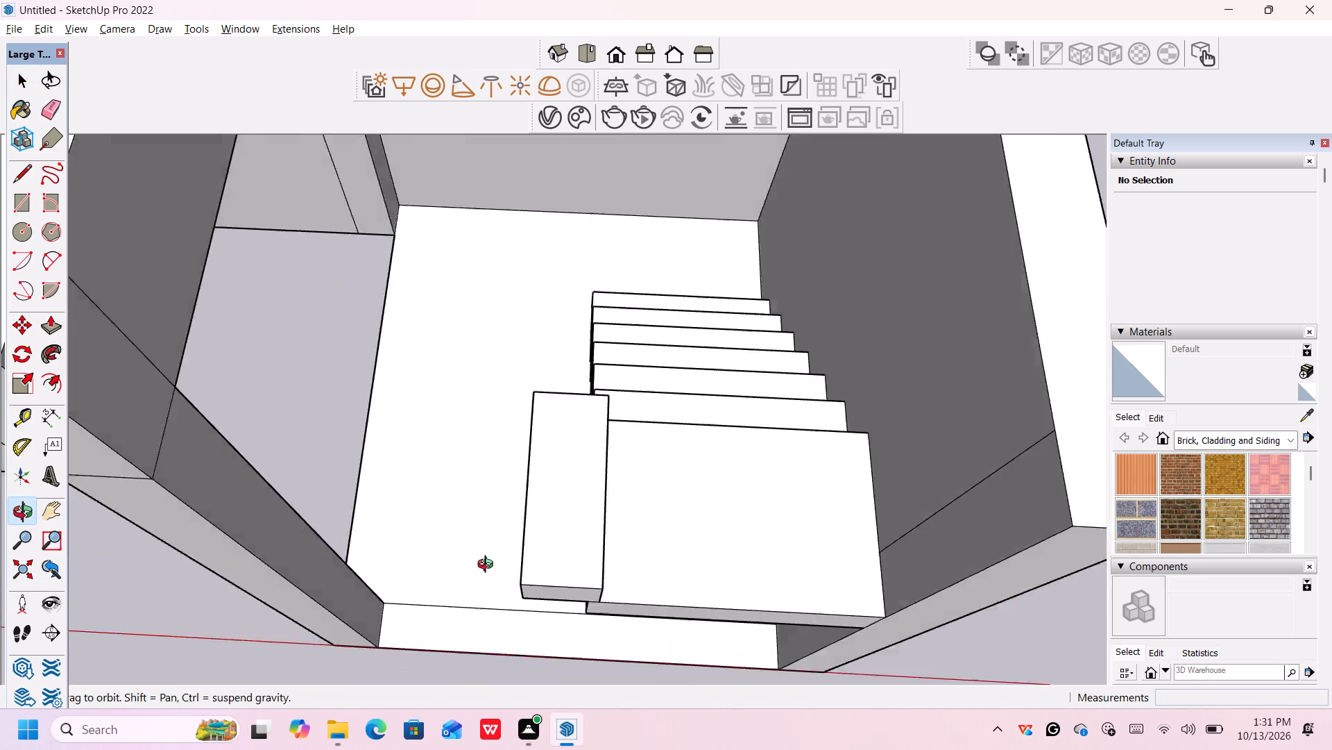
{"action": "middle_click_drag", "start_coordinate": [488, 566], "coordinate": [322, 521]}
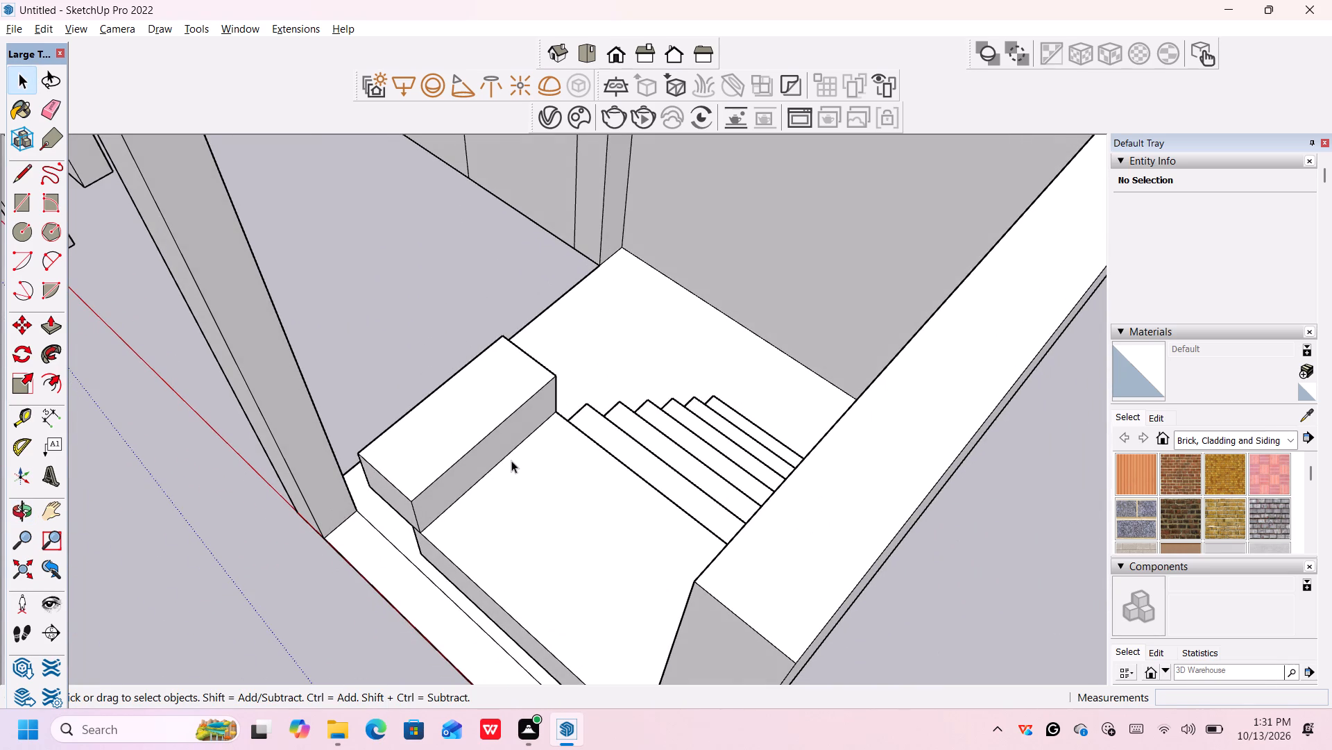
{"action": "scroll", "coordinate": [481, 491], "scroll_direction": "down", "scroll_amount": 6}
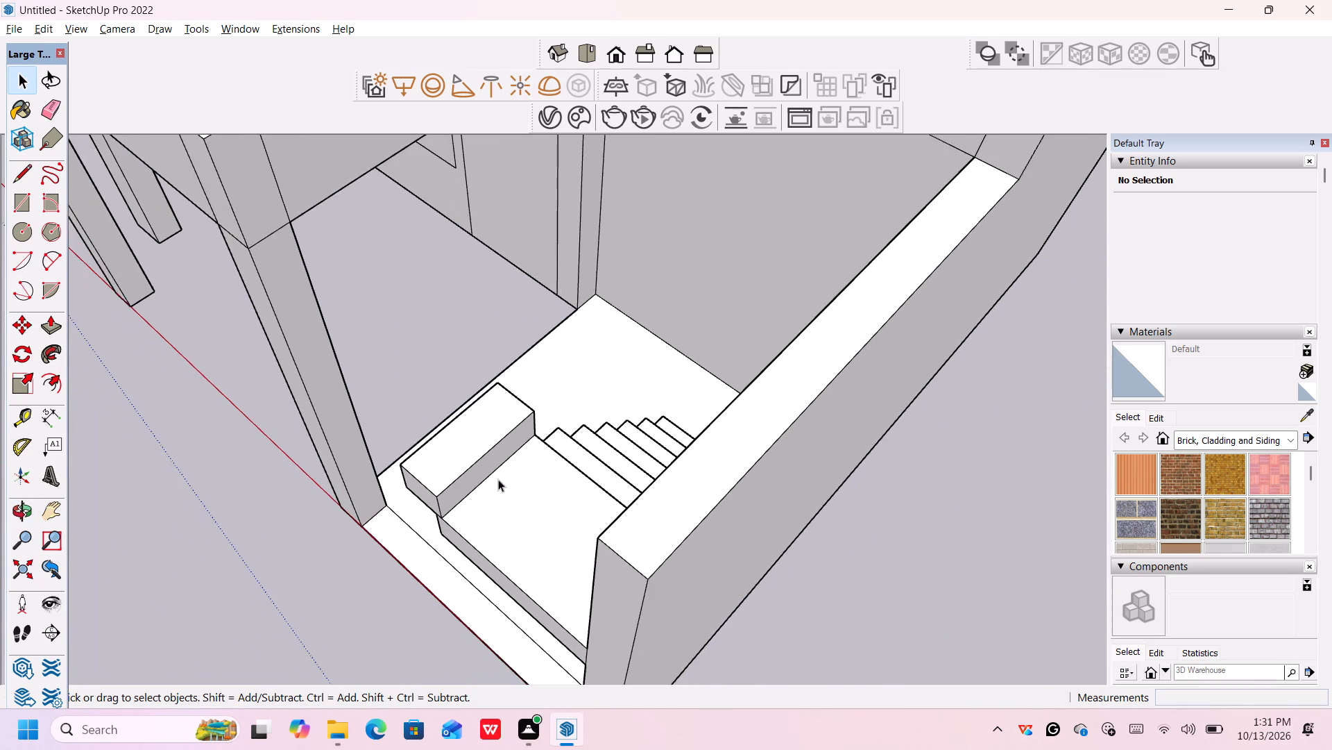
{"action": "scroll", "coordinate": [500, 474], "scroll_direction": "down", "scroll_amount": 4}
{"action": "middle_click_drag", "start_coordinate": [502, 478], "coordinate": [578, 474]}
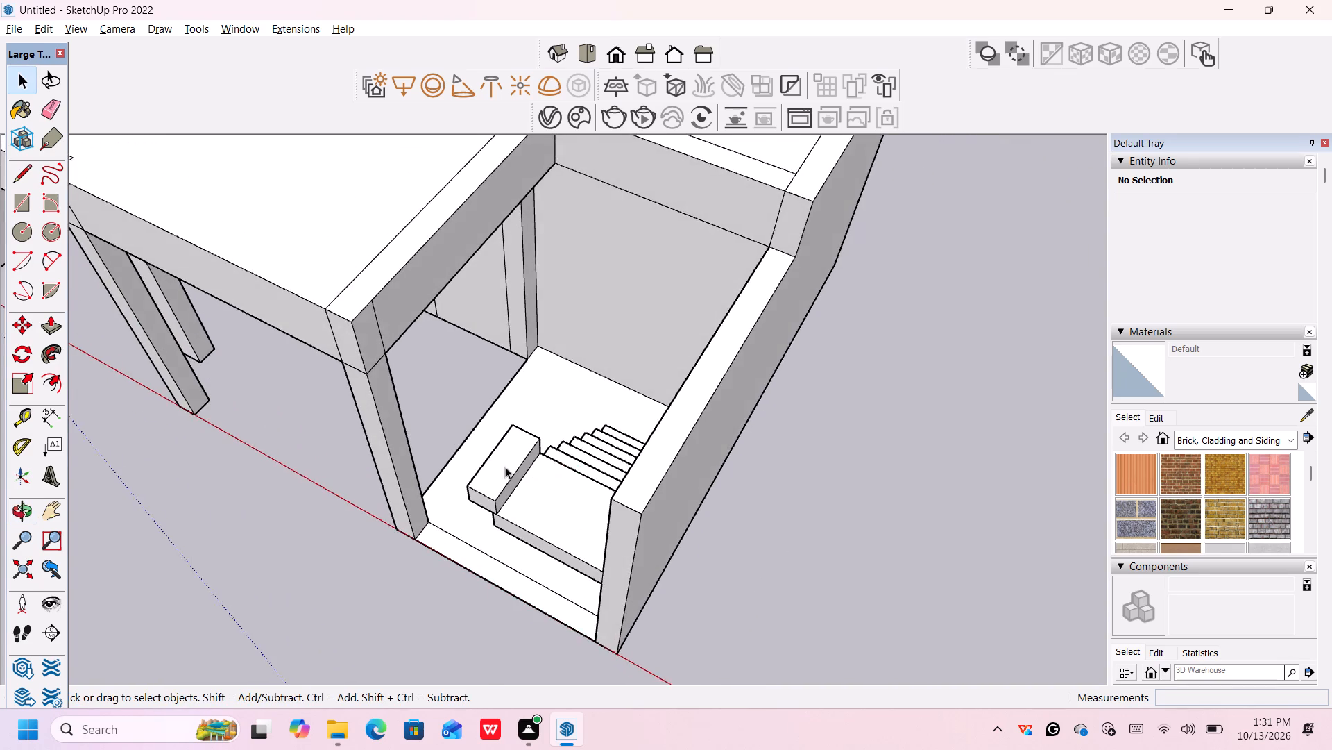
{"action": "scroll", "coordinate": [487, 462], "scroll_direction": "up", "scroll_amount": 3}
{"action": "scroll", "coordinate": [487, 462], "scroll_direction": "down", "scroll_amount": 4}
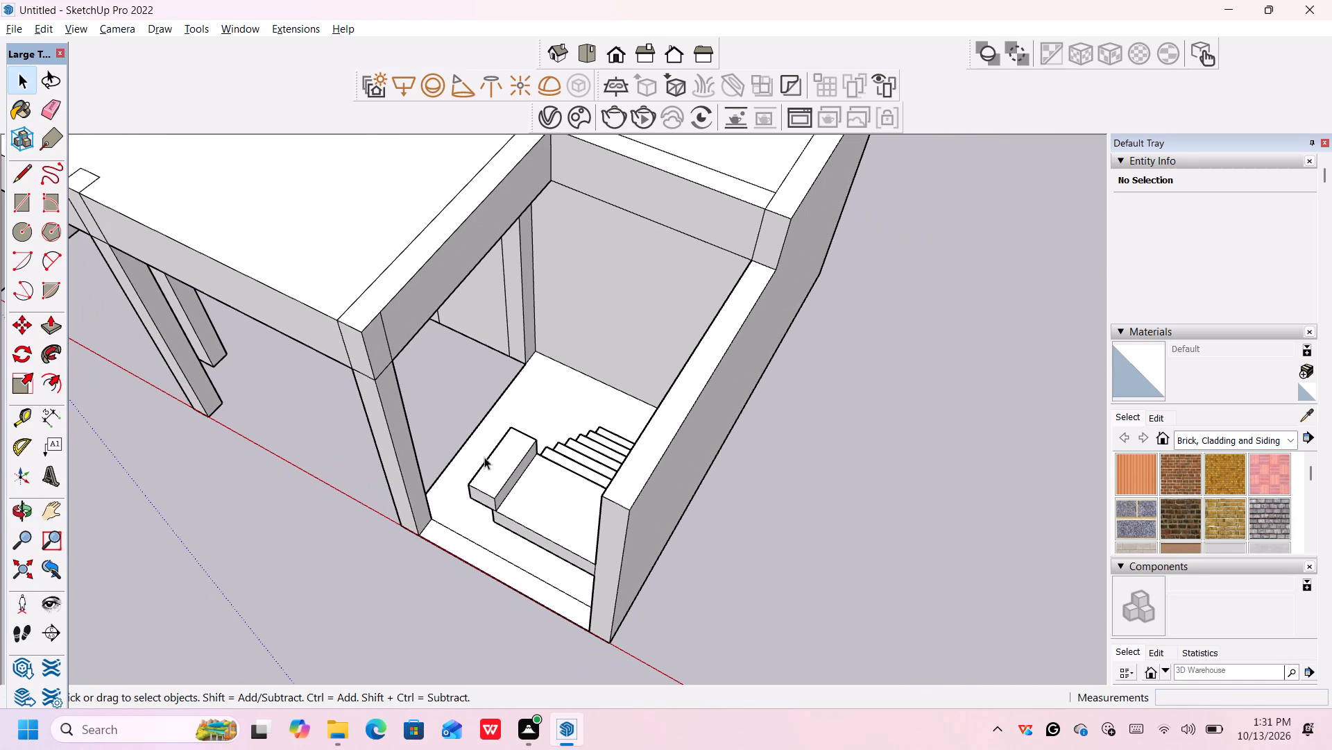
Push/Pull the raised block's outer side face 1' outward, away from the landing.
{"action": "scroll", "coordinate": [484, 465], "scroll_direction": "up", "scroll_amount": 2}
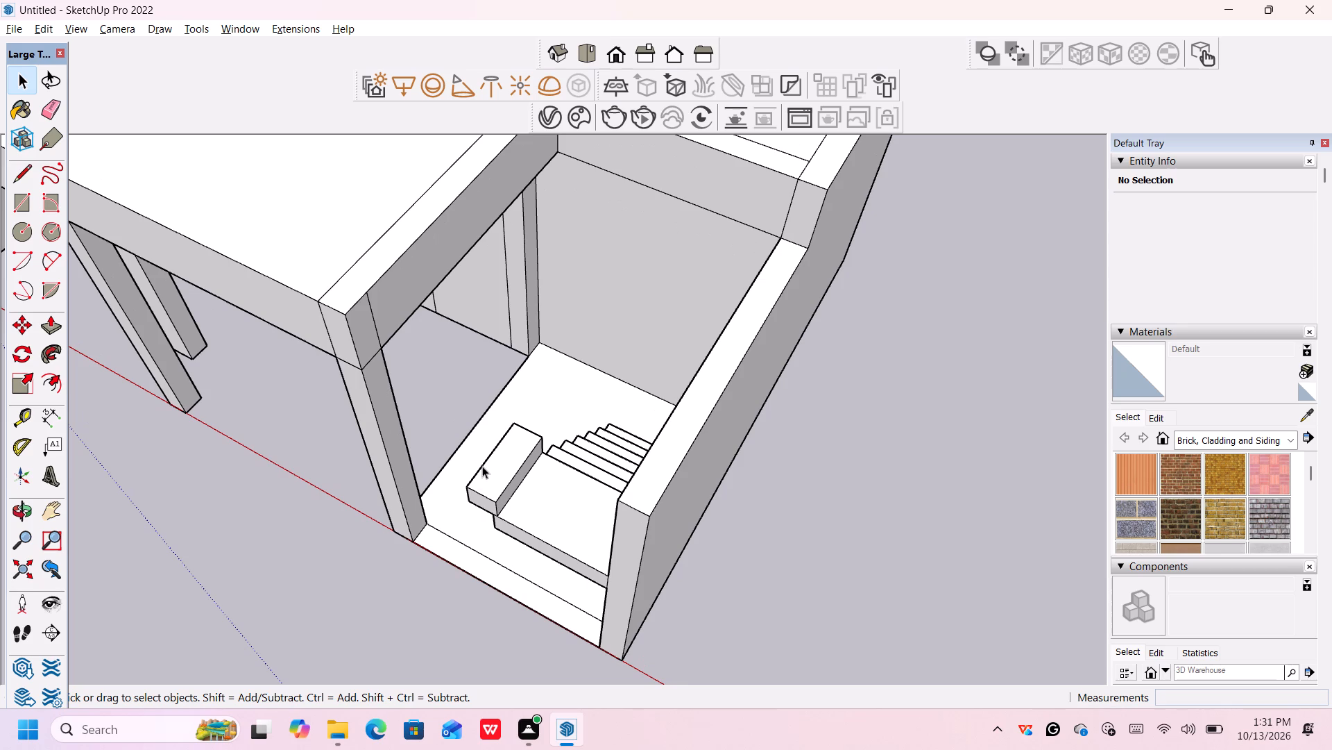
{"action": "scroll", "coordinate": [479, 492], "scroll_direction": "up", "scroll_amount": 10}
{"action": "middle_click_drag", "start_coordinate": [507, 485], "coordinate": [712, 451]}
{"action": "scroll", "coordinate": [558, 473], "scroll_direction": "up", "scroll_amount": 4}
{"action": "scroll", "coordinate": [596, 449], "scroll_direction": "down", "scroll_amount": 3}
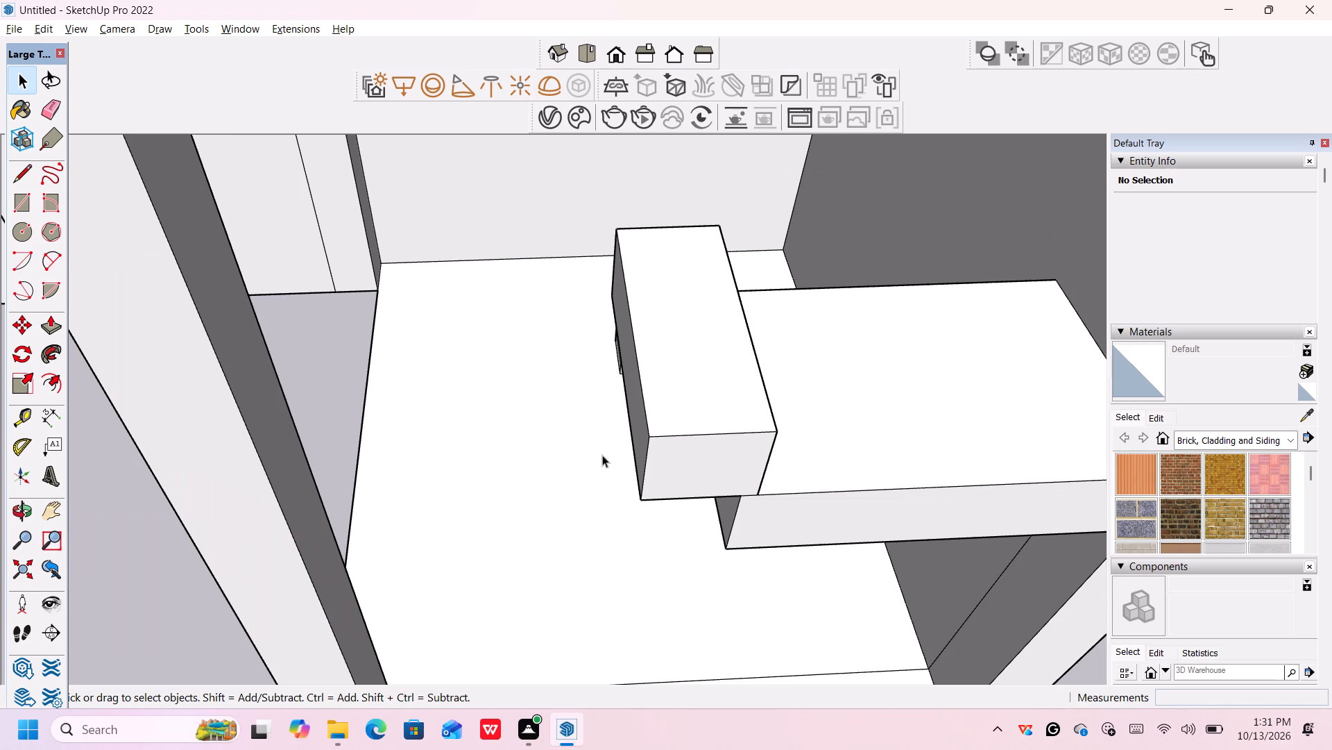
{"action": "key", "text": "p"}
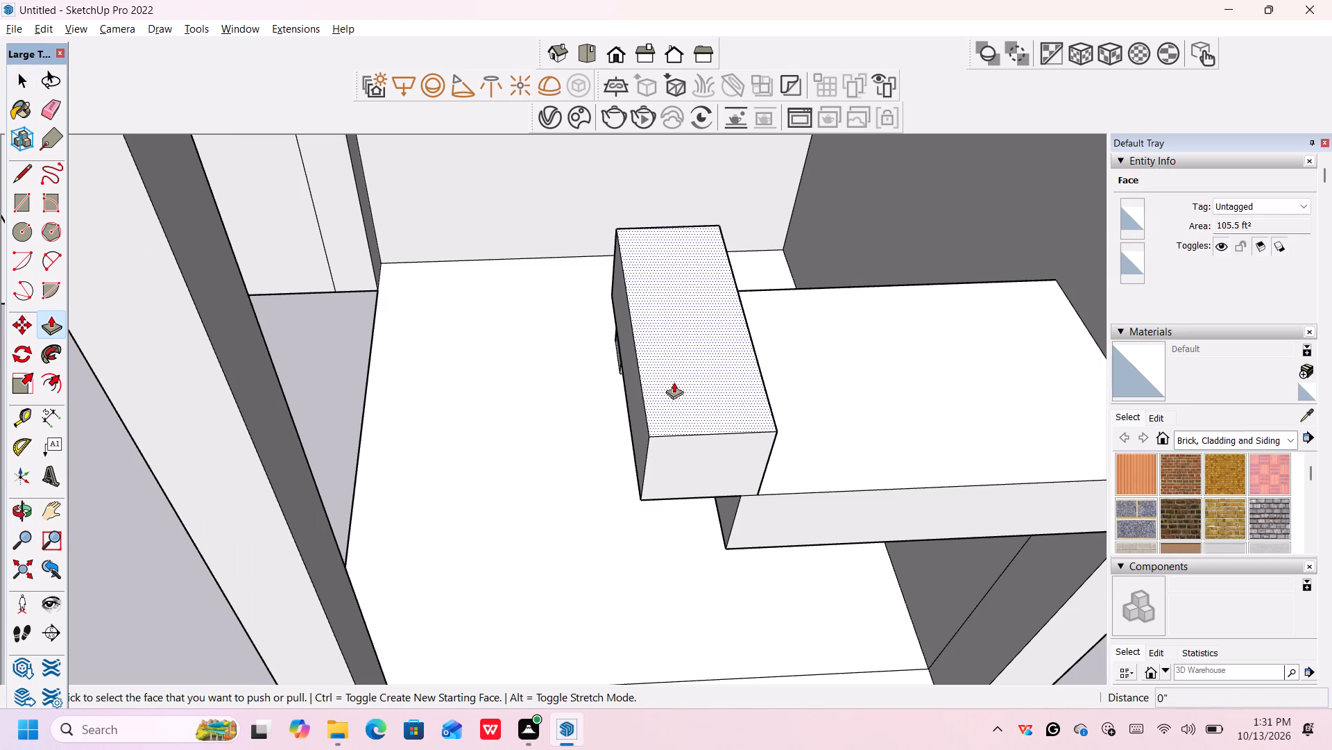
{"action": "left_click", "coordinate": [638, 413]}
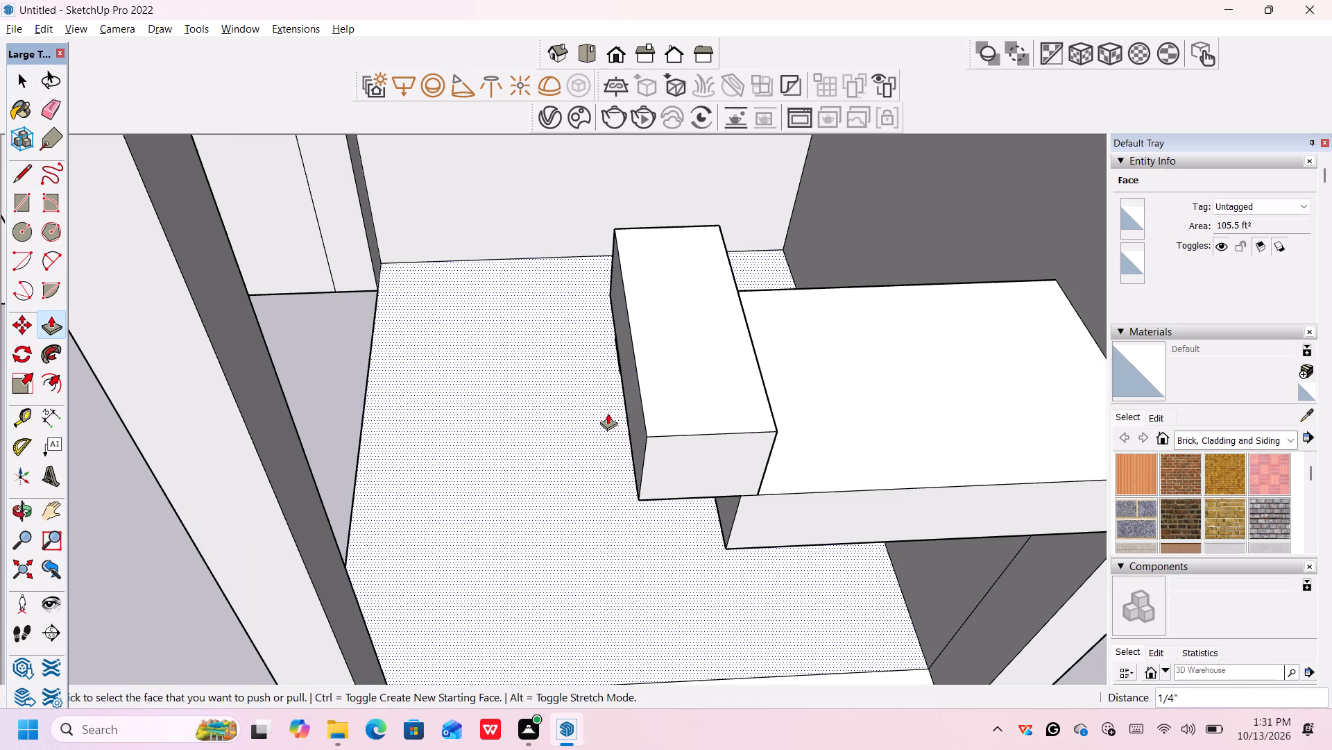
{"action": "key", "text": "ctrl+z"}
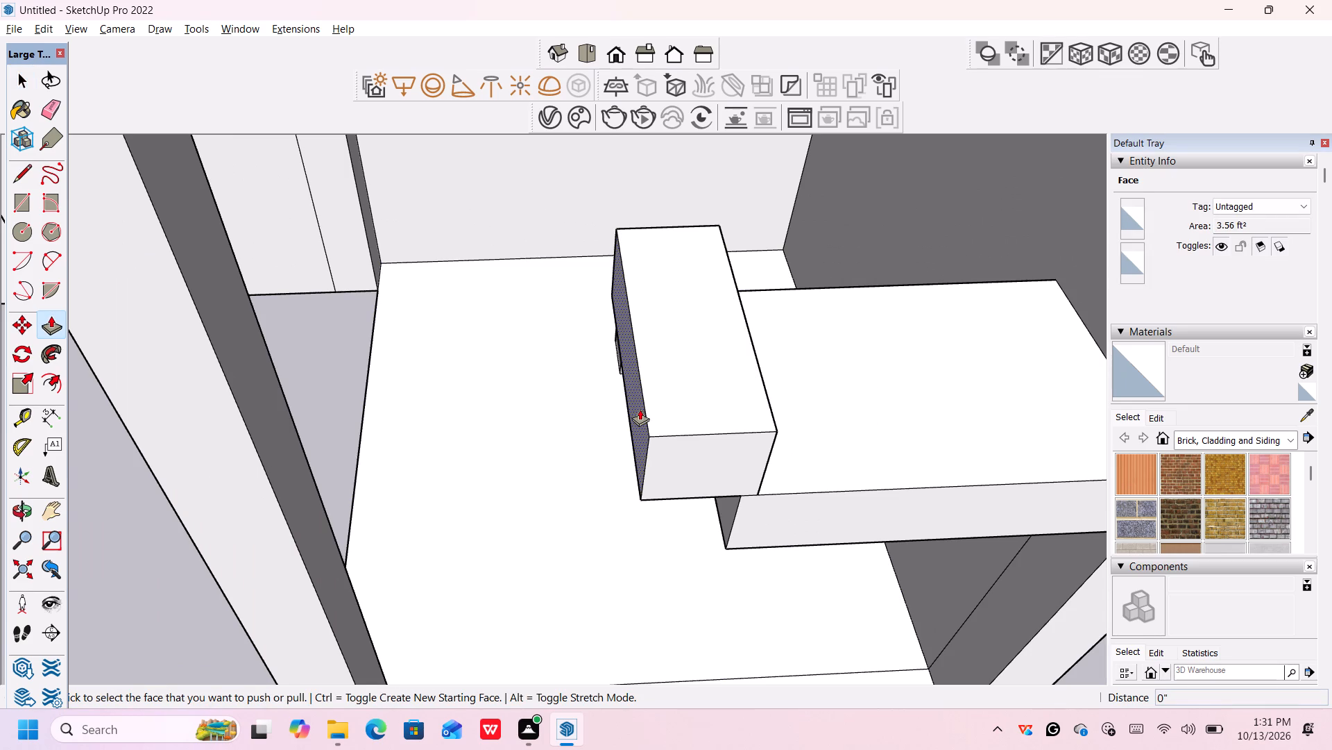
{"action": "left_click", "coordinate": [640, 409]}
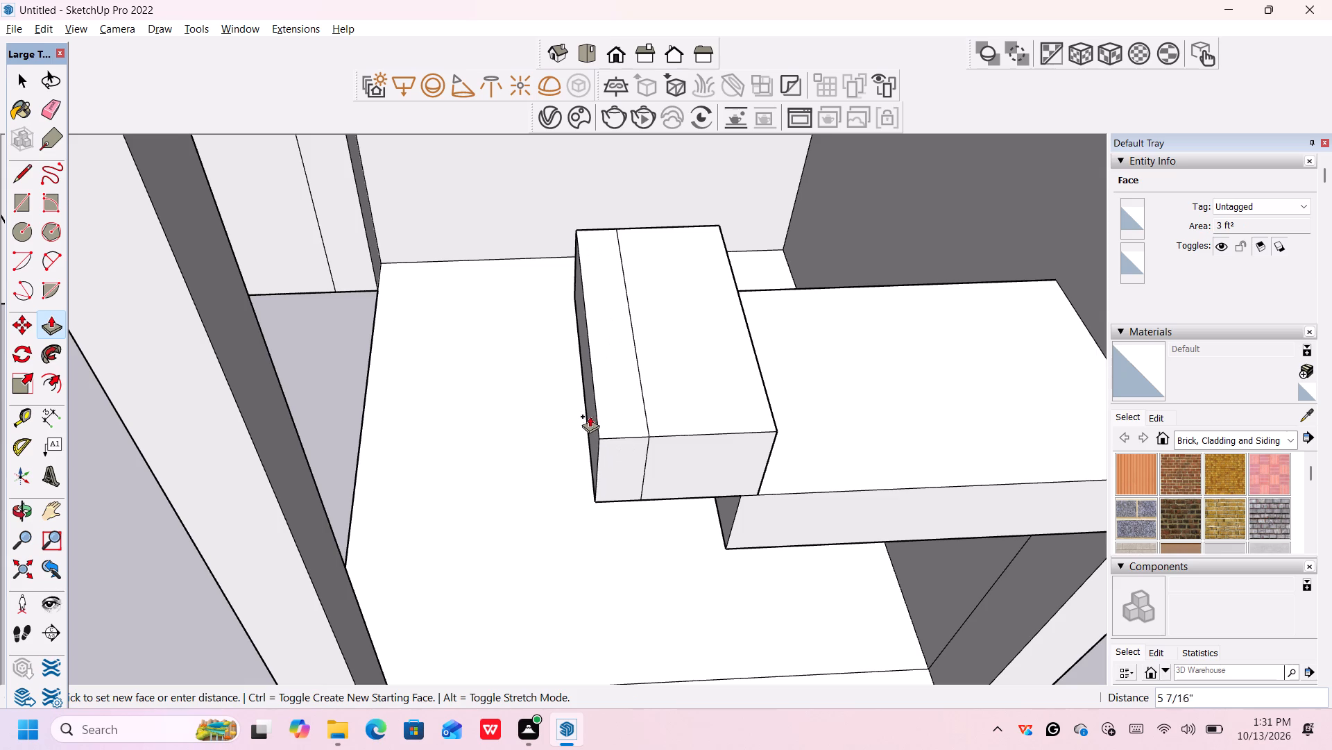
{"action": "type", "text": "1'"}
{"action": "key", "text": "Return"}
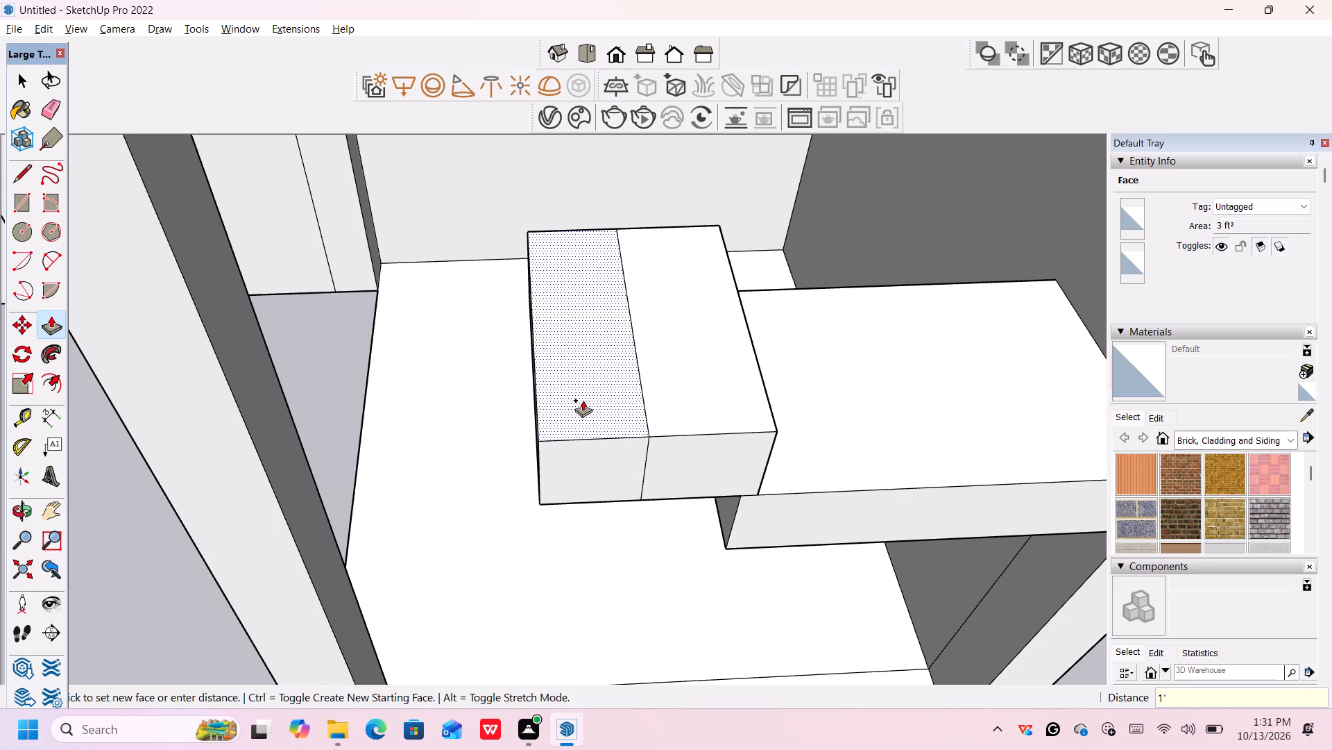
Push/Pull the top face of the block's new outer section up 1' to form the next step.
{"action": "left_click", "coordinate": [583, 400]}
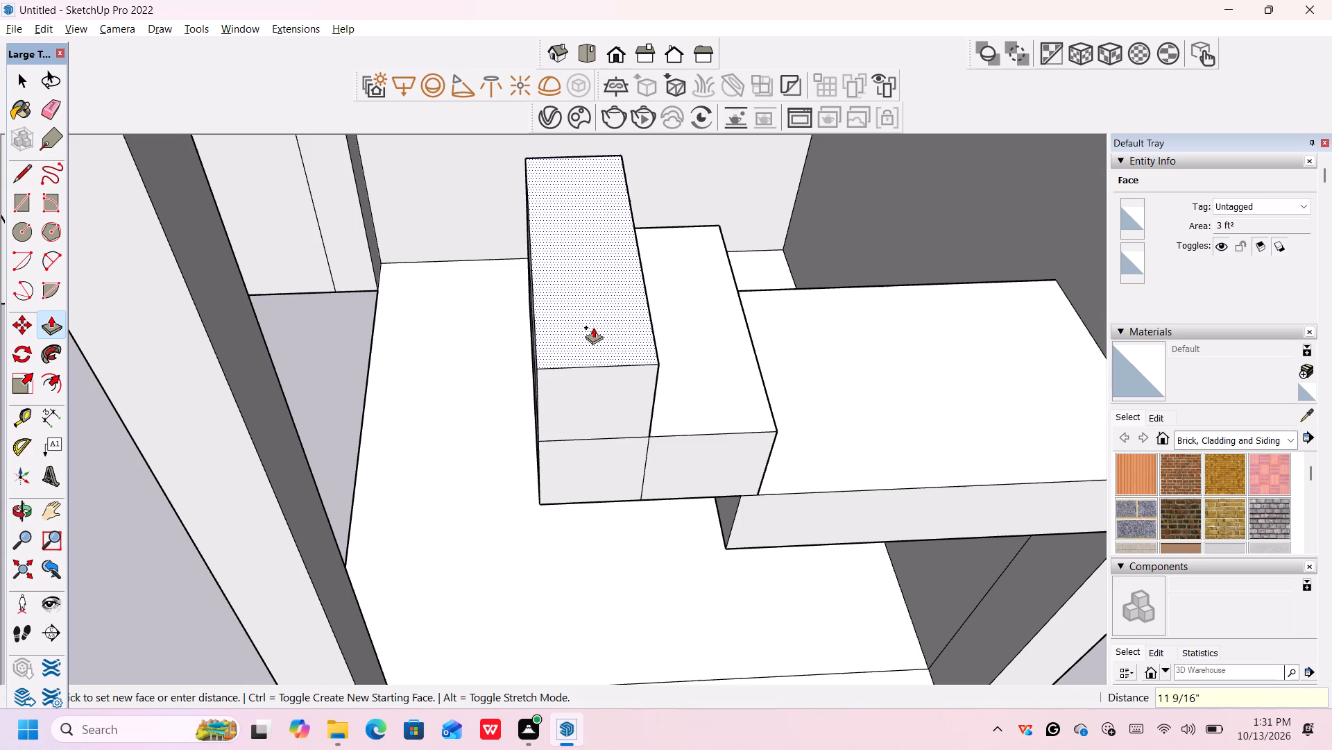
{"action": "key", "text": "1"}
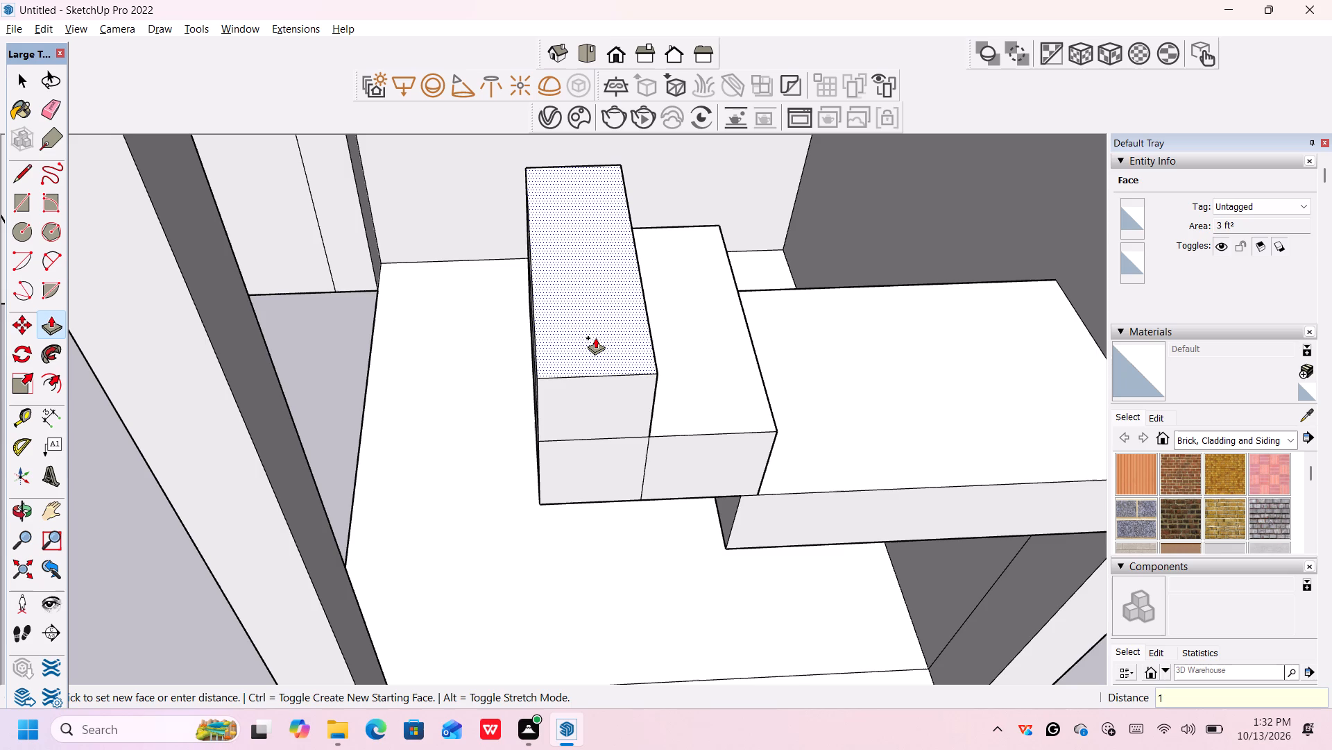
{"action": "key", "text": "apostrophe"}
{"action": "key", "text": "Return"}
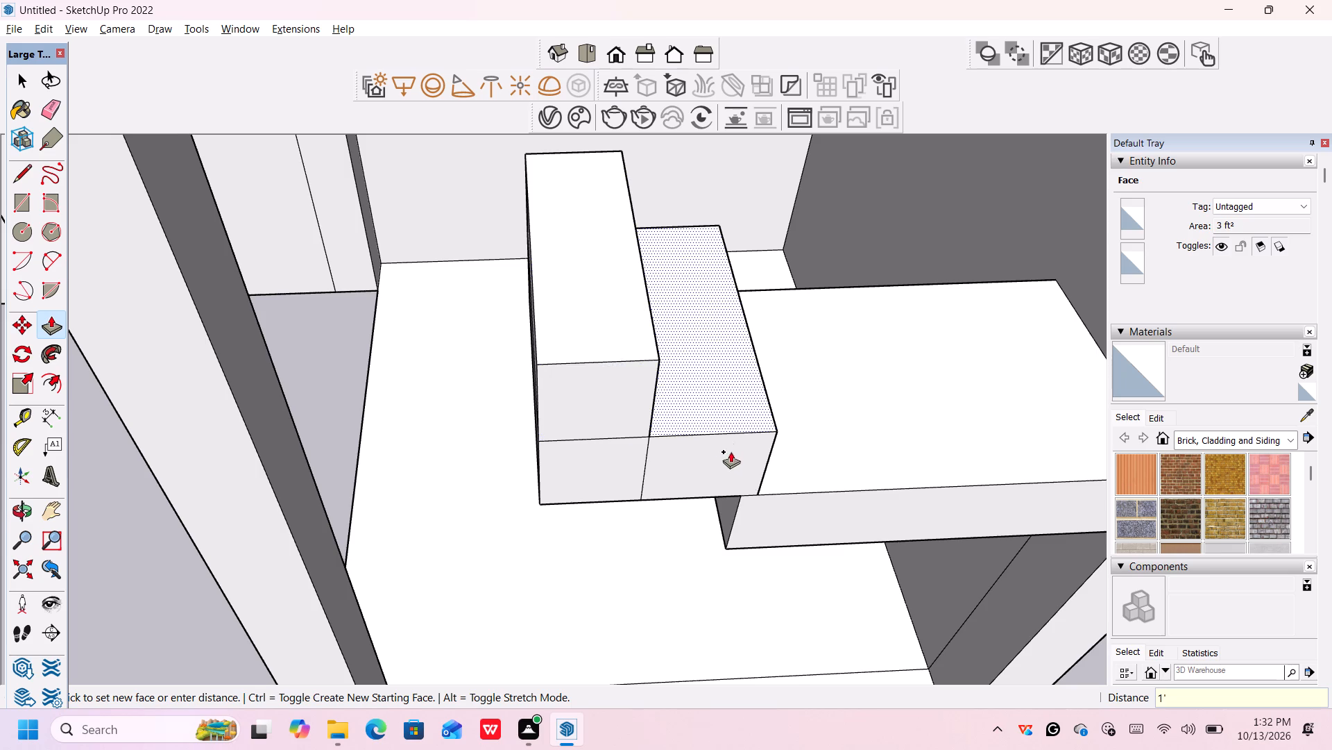
Push/Pull the upper step's inner side face 2" over the lower block, toward the landing.
{"action": "middle_click_drag", "start_coordinate": [731, 451], "coordinate": [565, 432]}
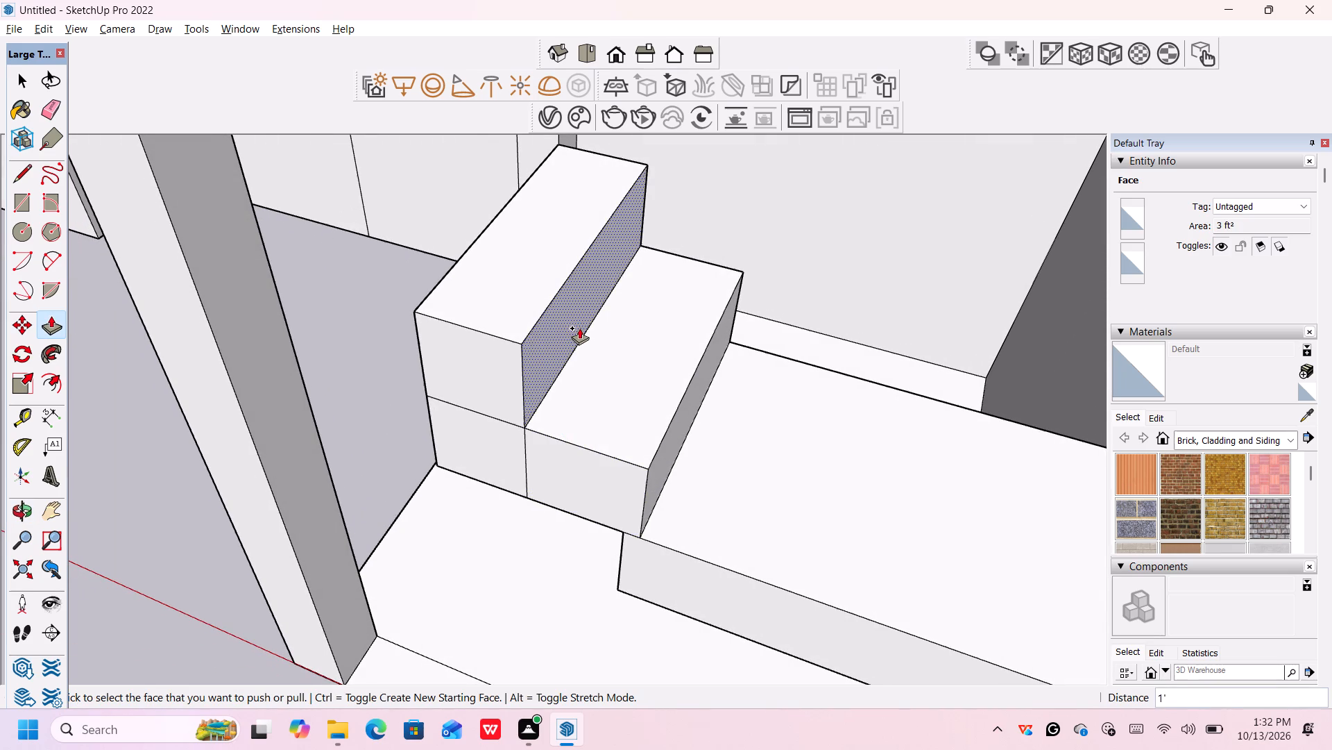
{"action": "left_click", "coordinate": [579, 328]}
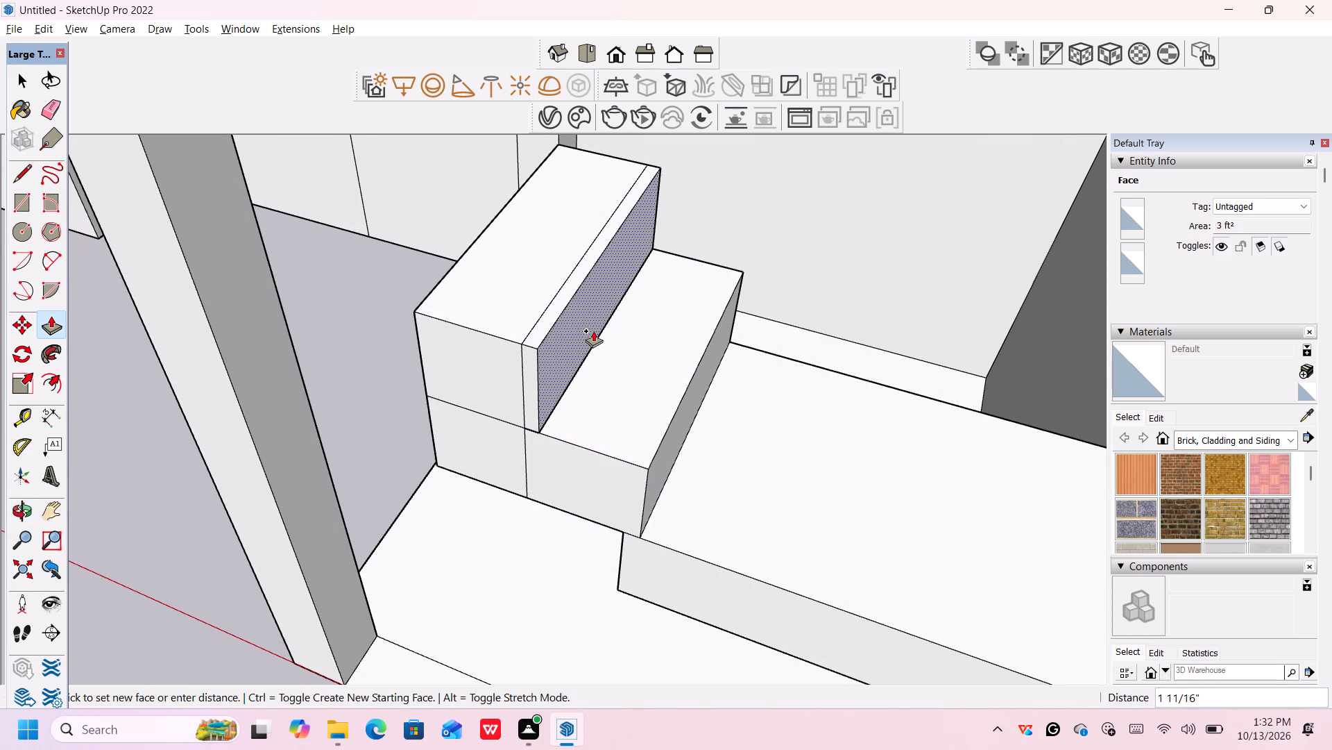
{"action": "type", "text": "2\""}
{"action": "key", "text": "Return"}
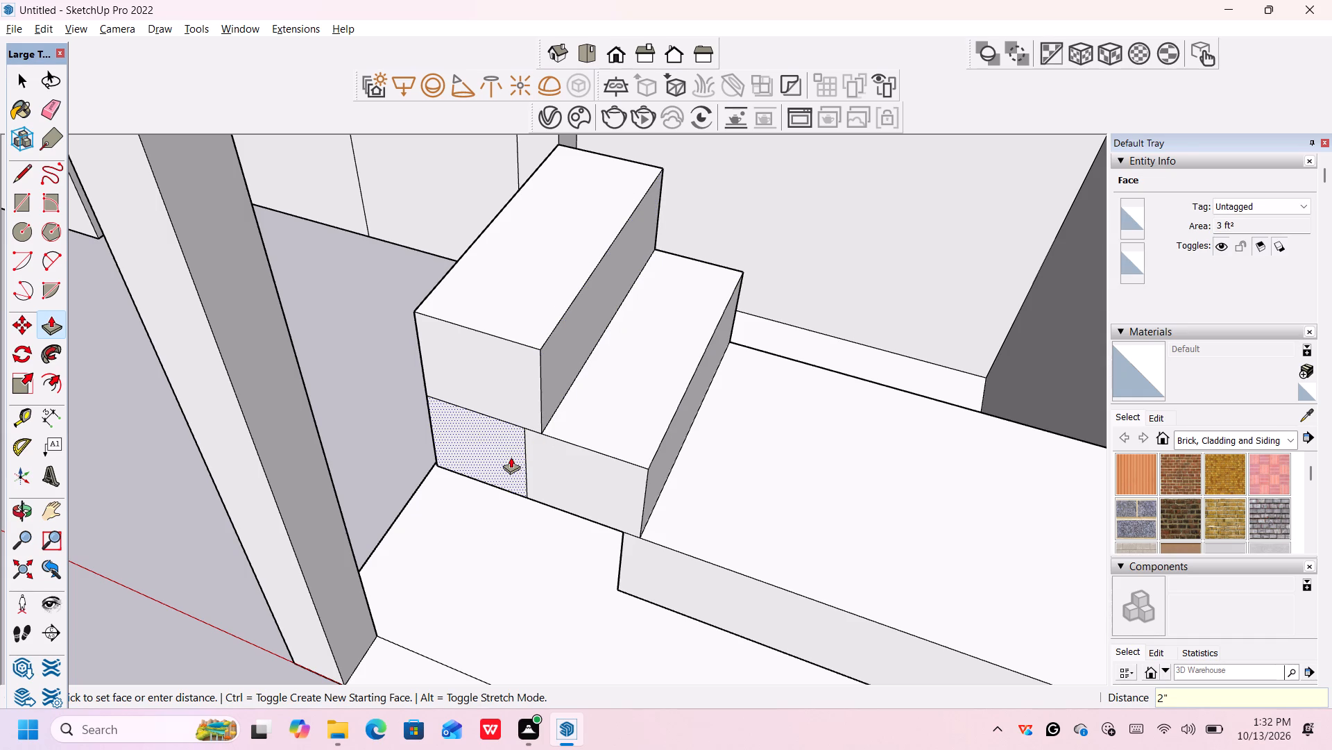
Push/Pull the front face of the section beneath the upper step back 3', removing that section through its full depth.
{"action": "left_click", "coordinate": [461, 445]}
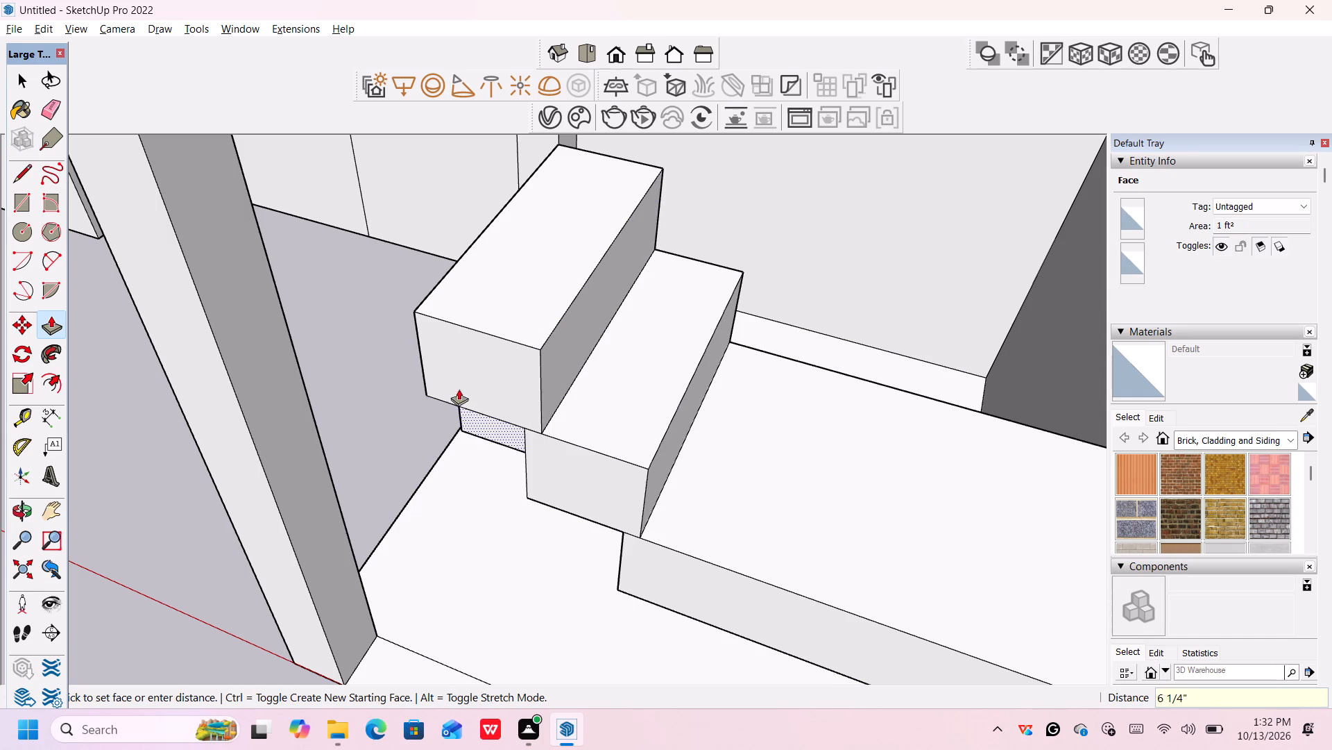
{"action": "middle_click_drag", "start_coordinate": [454, 385], "coordinate": [802, 381]}
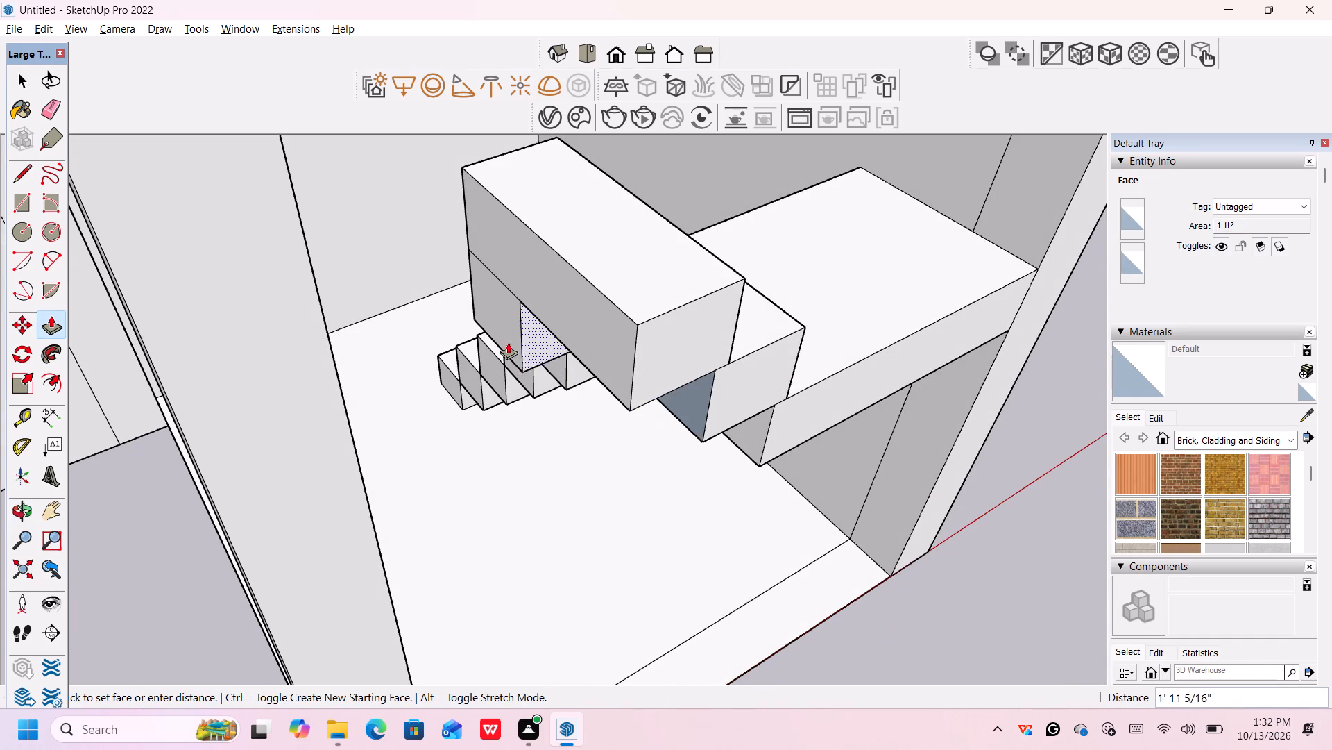
{"action": "left_click", "coordinate": [470, 296]}
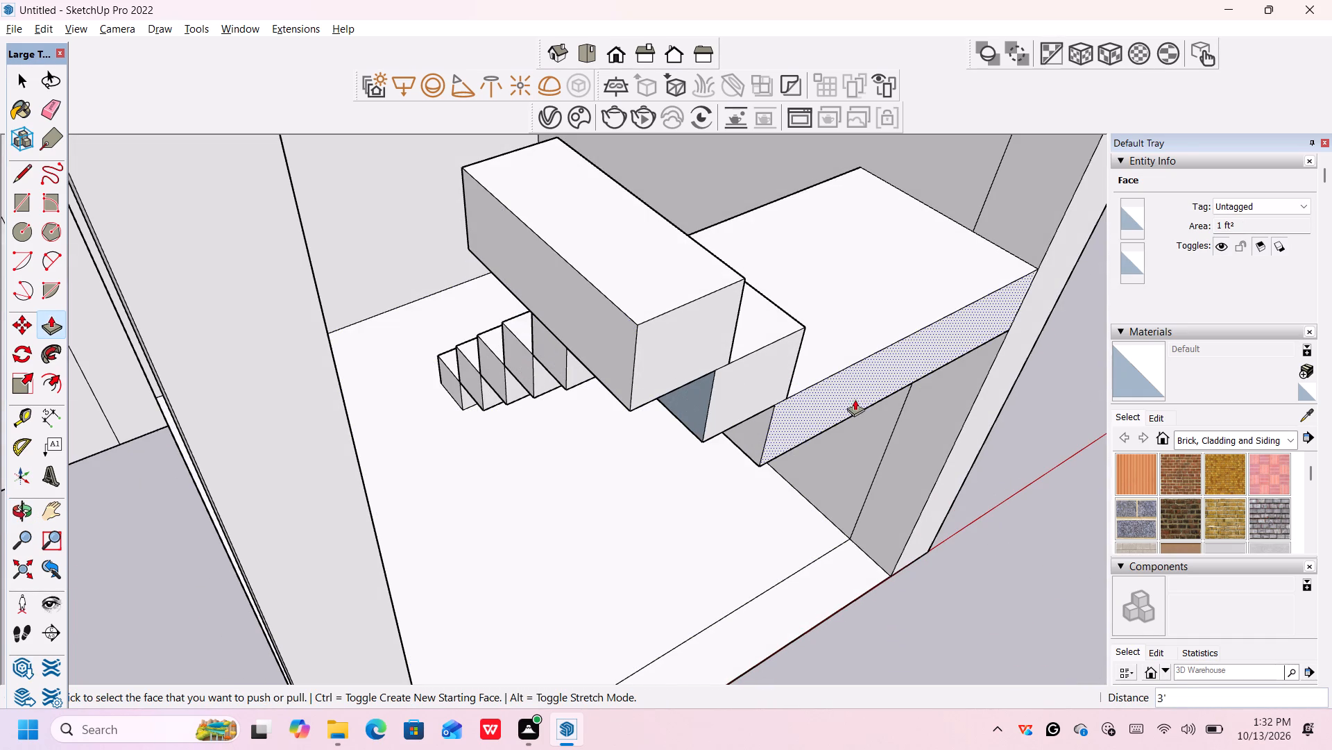
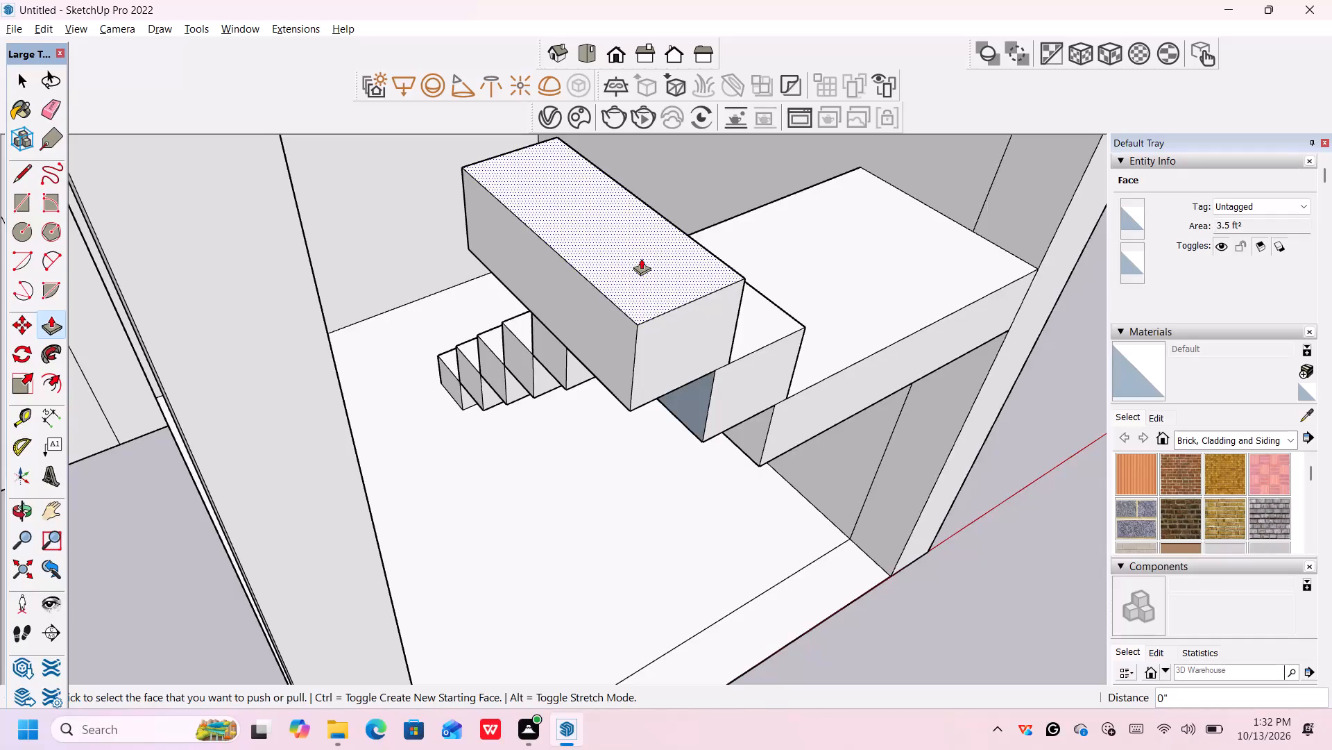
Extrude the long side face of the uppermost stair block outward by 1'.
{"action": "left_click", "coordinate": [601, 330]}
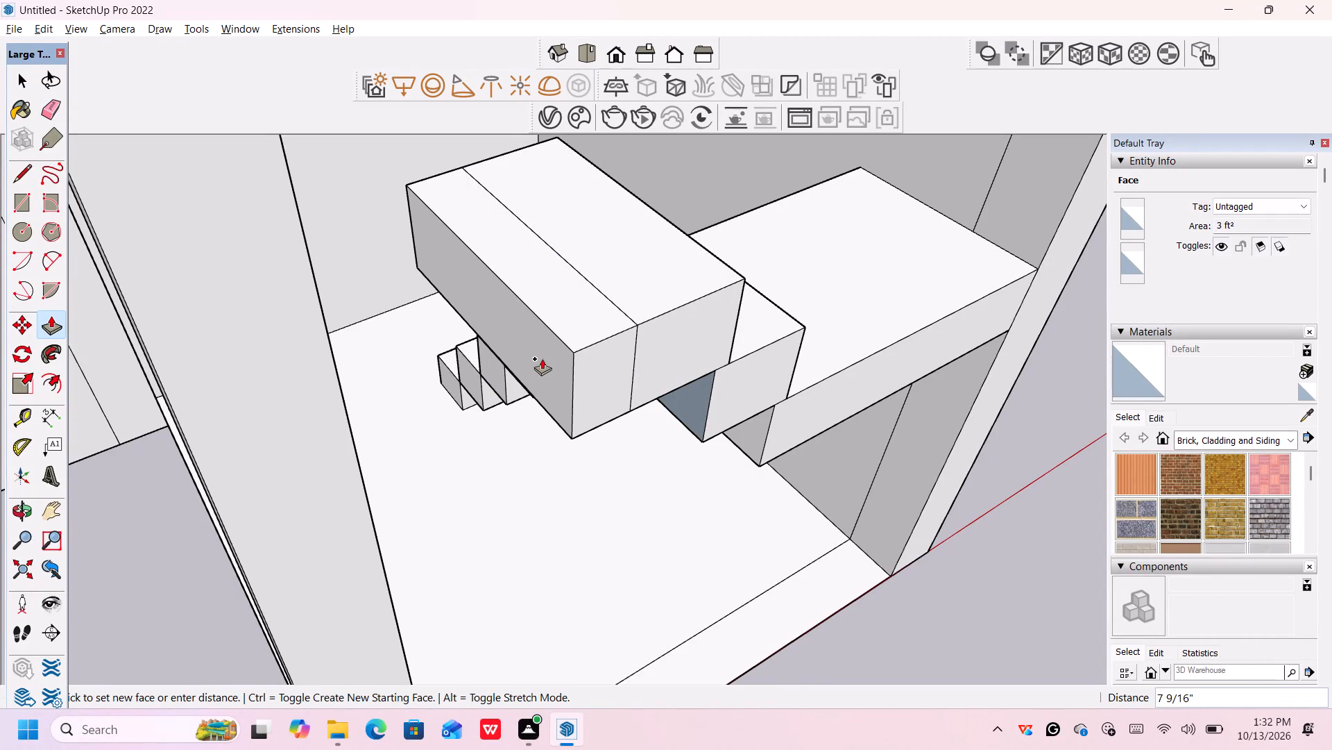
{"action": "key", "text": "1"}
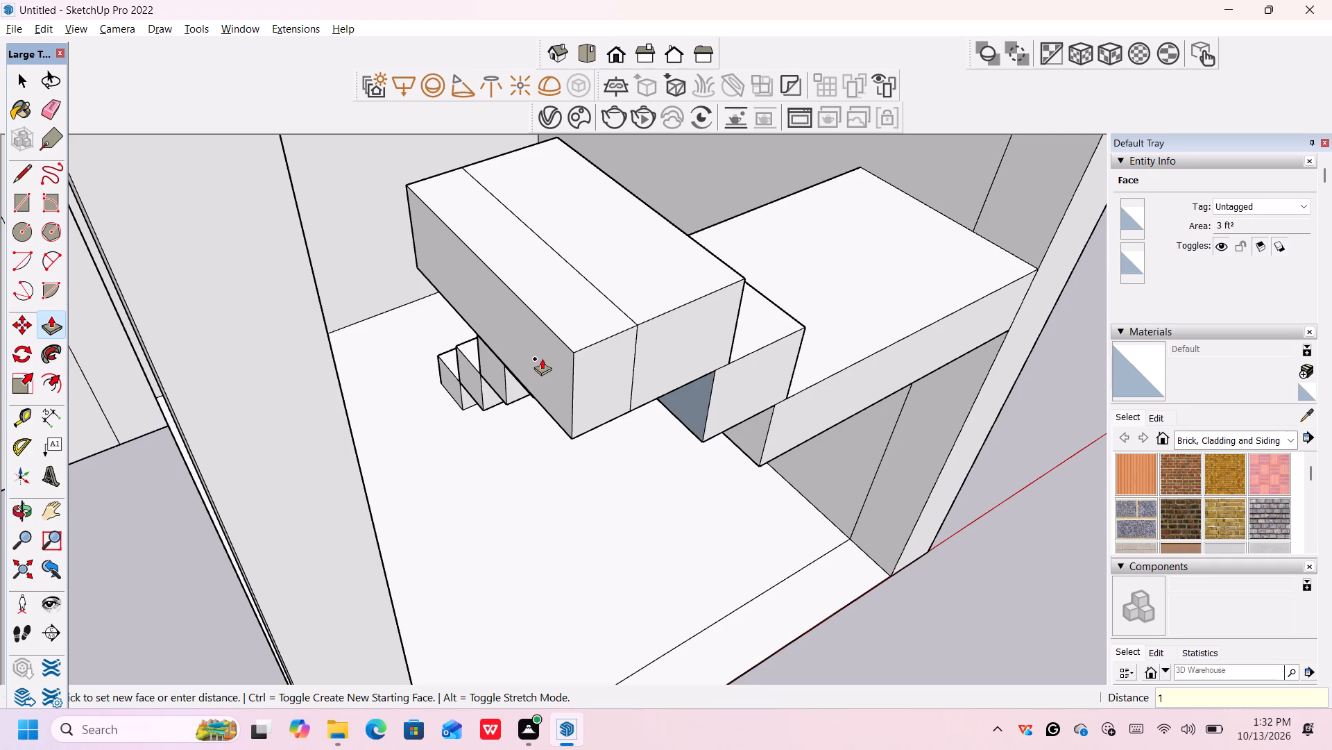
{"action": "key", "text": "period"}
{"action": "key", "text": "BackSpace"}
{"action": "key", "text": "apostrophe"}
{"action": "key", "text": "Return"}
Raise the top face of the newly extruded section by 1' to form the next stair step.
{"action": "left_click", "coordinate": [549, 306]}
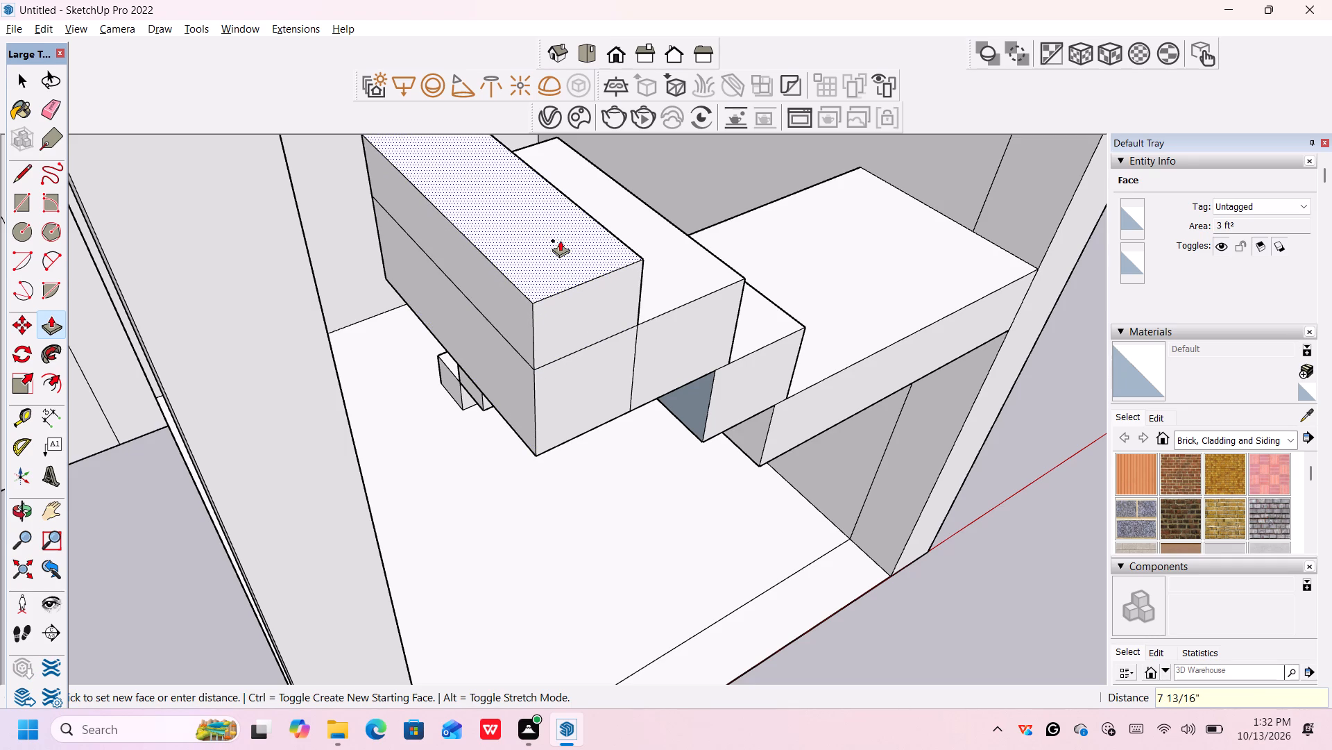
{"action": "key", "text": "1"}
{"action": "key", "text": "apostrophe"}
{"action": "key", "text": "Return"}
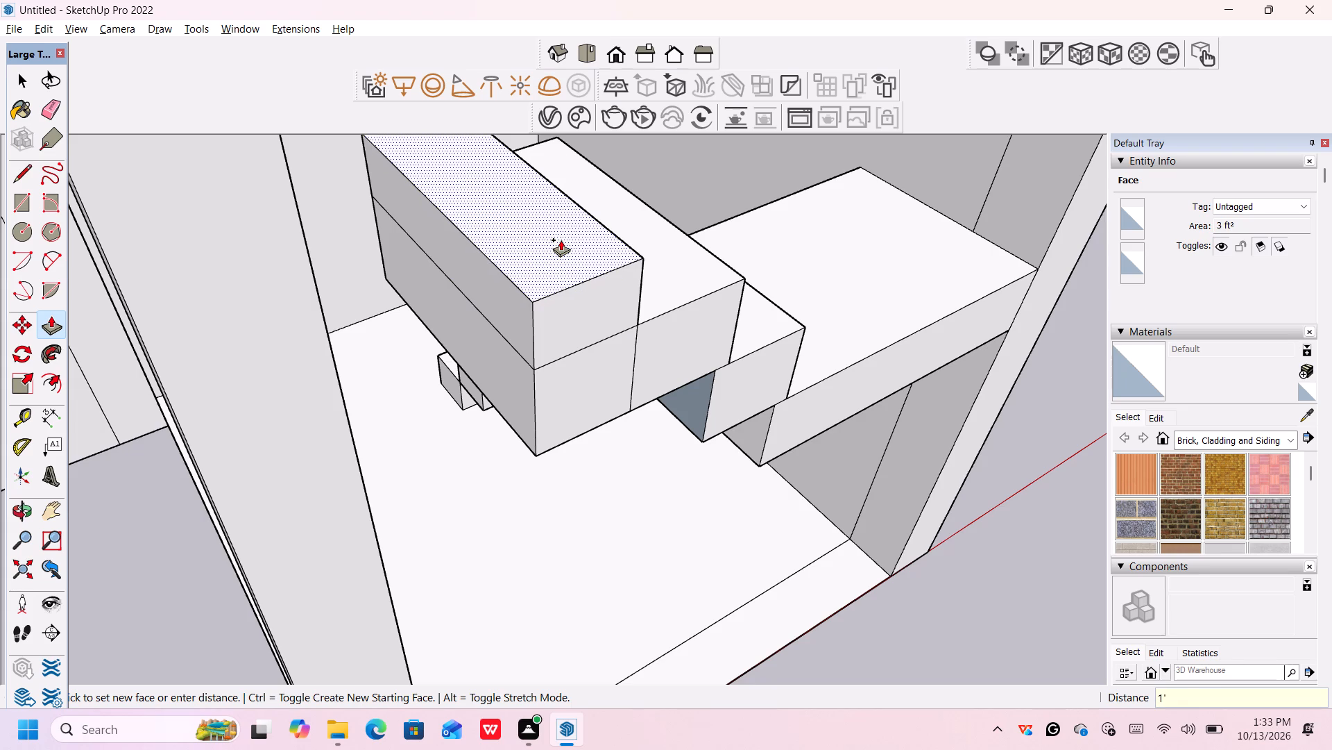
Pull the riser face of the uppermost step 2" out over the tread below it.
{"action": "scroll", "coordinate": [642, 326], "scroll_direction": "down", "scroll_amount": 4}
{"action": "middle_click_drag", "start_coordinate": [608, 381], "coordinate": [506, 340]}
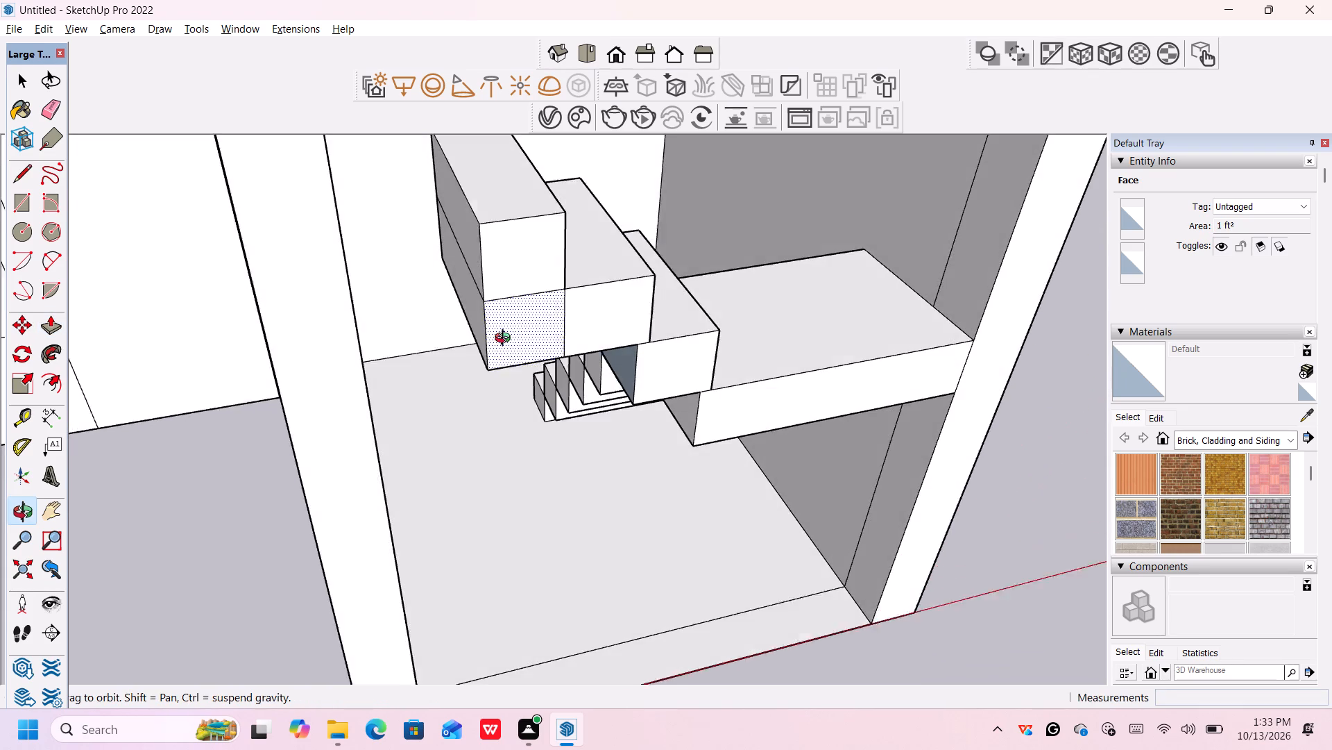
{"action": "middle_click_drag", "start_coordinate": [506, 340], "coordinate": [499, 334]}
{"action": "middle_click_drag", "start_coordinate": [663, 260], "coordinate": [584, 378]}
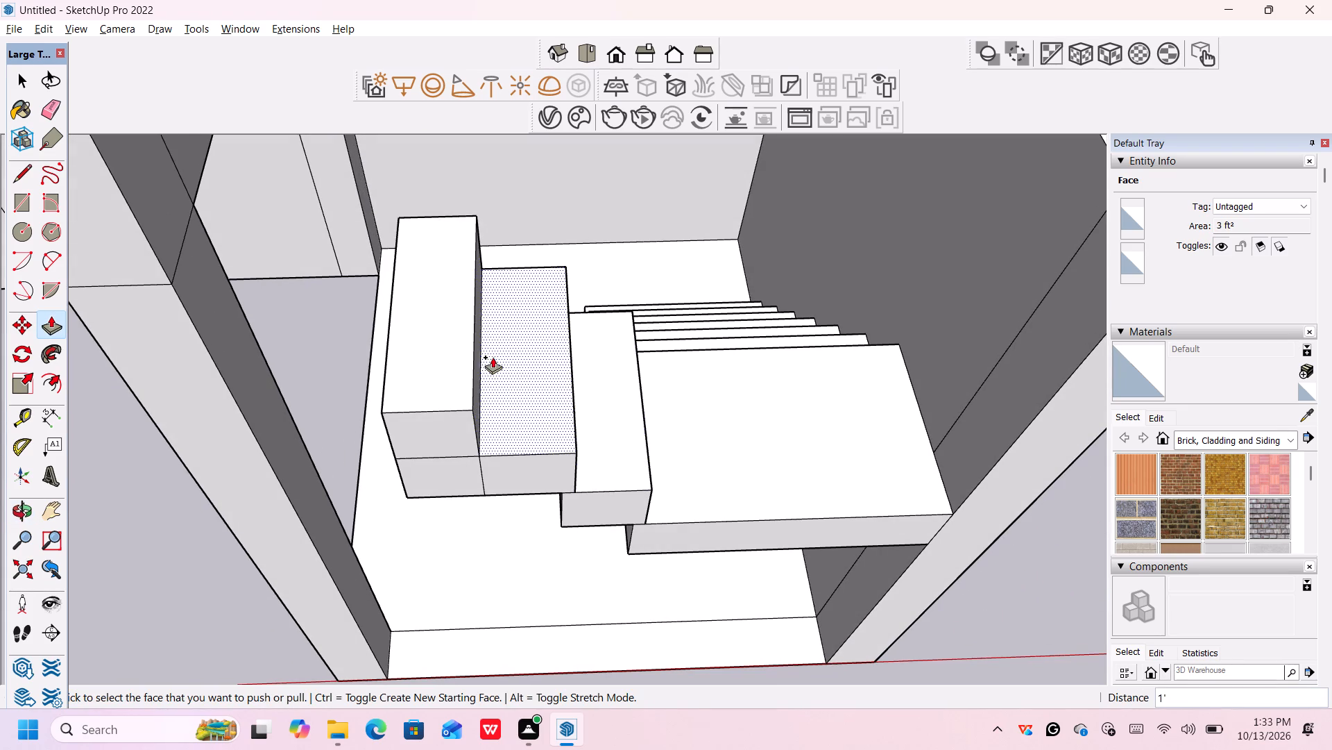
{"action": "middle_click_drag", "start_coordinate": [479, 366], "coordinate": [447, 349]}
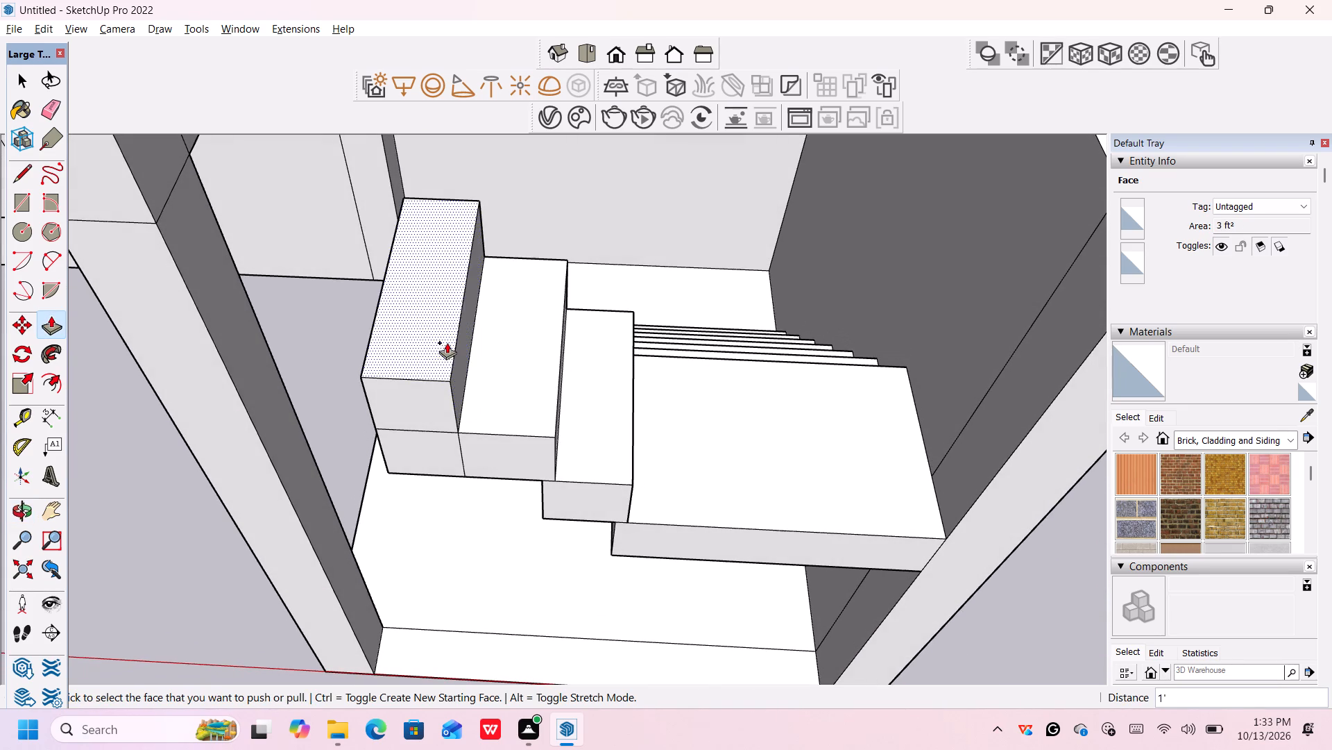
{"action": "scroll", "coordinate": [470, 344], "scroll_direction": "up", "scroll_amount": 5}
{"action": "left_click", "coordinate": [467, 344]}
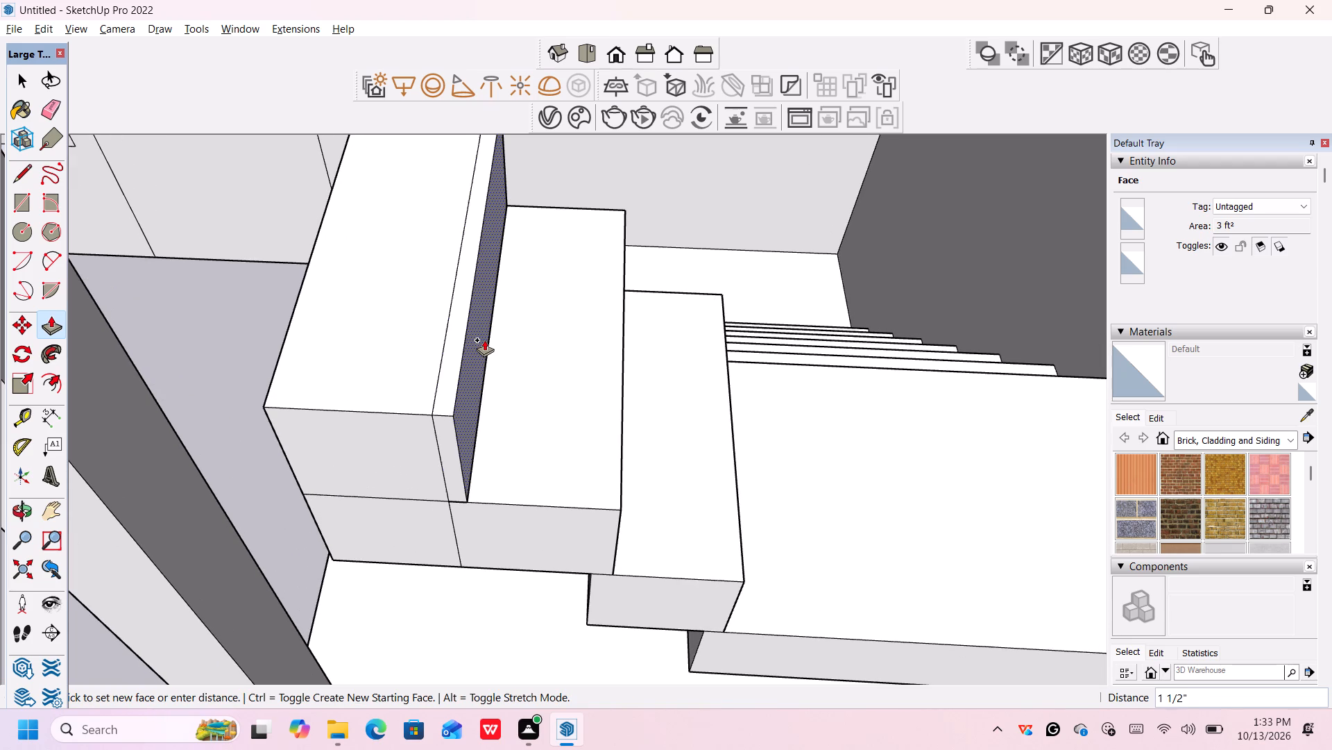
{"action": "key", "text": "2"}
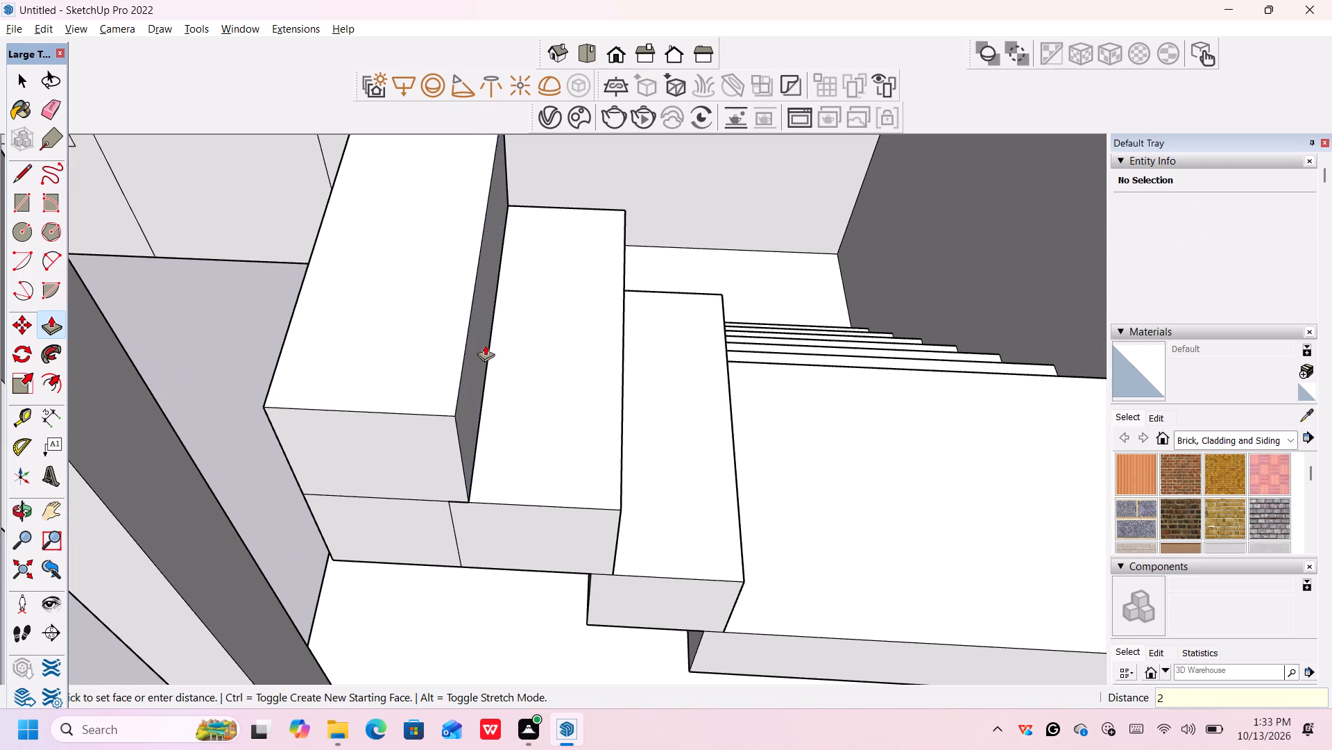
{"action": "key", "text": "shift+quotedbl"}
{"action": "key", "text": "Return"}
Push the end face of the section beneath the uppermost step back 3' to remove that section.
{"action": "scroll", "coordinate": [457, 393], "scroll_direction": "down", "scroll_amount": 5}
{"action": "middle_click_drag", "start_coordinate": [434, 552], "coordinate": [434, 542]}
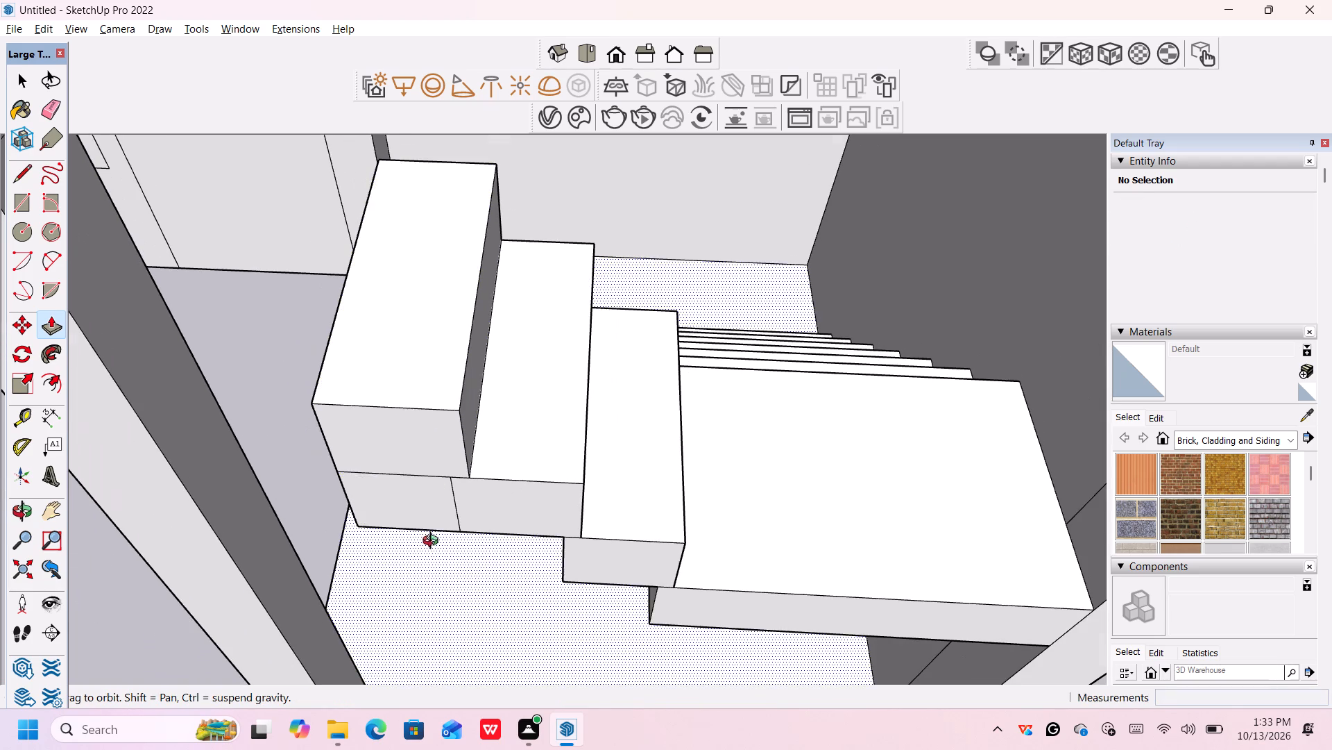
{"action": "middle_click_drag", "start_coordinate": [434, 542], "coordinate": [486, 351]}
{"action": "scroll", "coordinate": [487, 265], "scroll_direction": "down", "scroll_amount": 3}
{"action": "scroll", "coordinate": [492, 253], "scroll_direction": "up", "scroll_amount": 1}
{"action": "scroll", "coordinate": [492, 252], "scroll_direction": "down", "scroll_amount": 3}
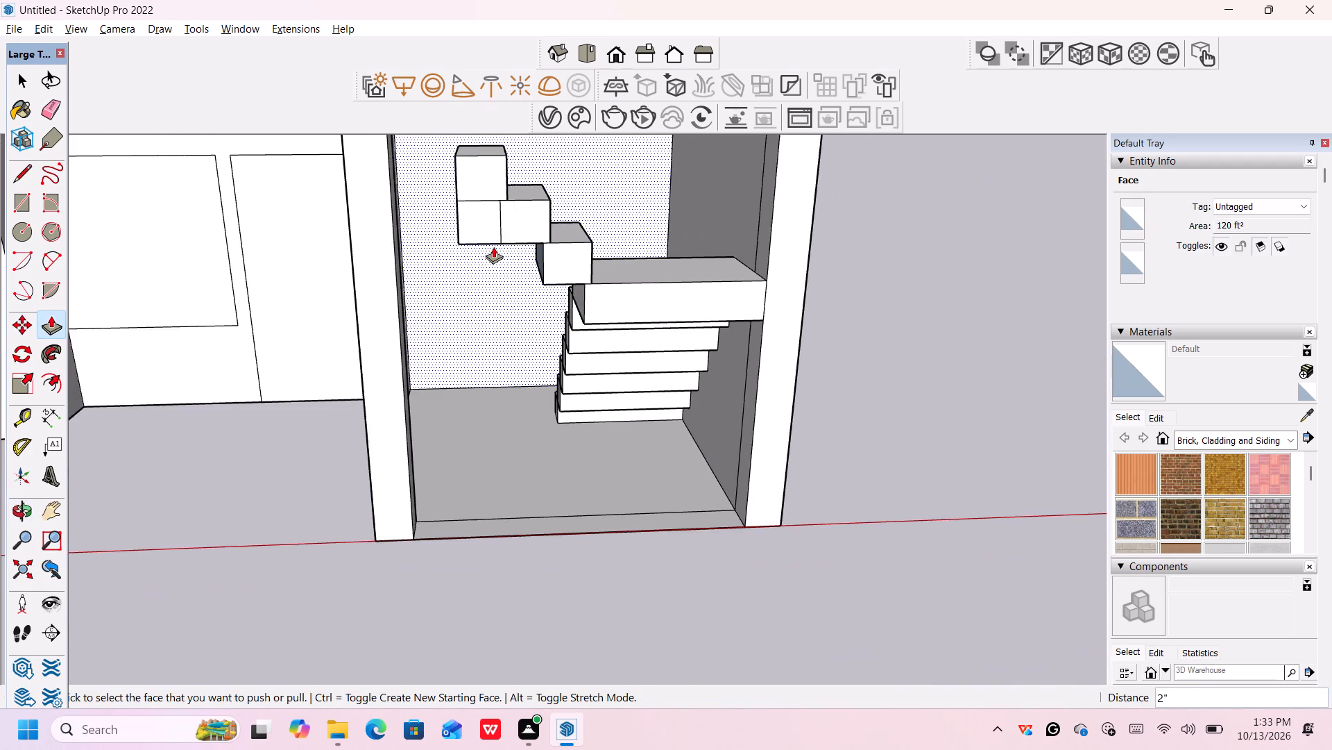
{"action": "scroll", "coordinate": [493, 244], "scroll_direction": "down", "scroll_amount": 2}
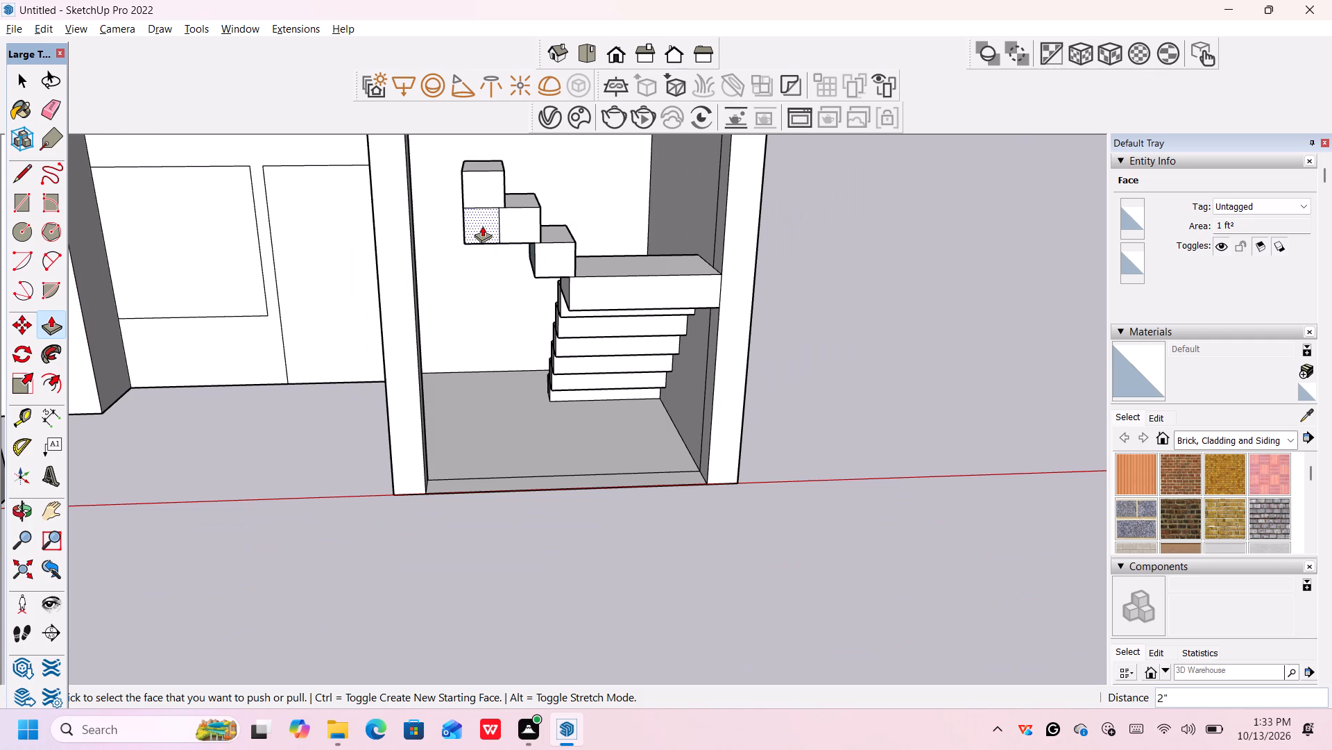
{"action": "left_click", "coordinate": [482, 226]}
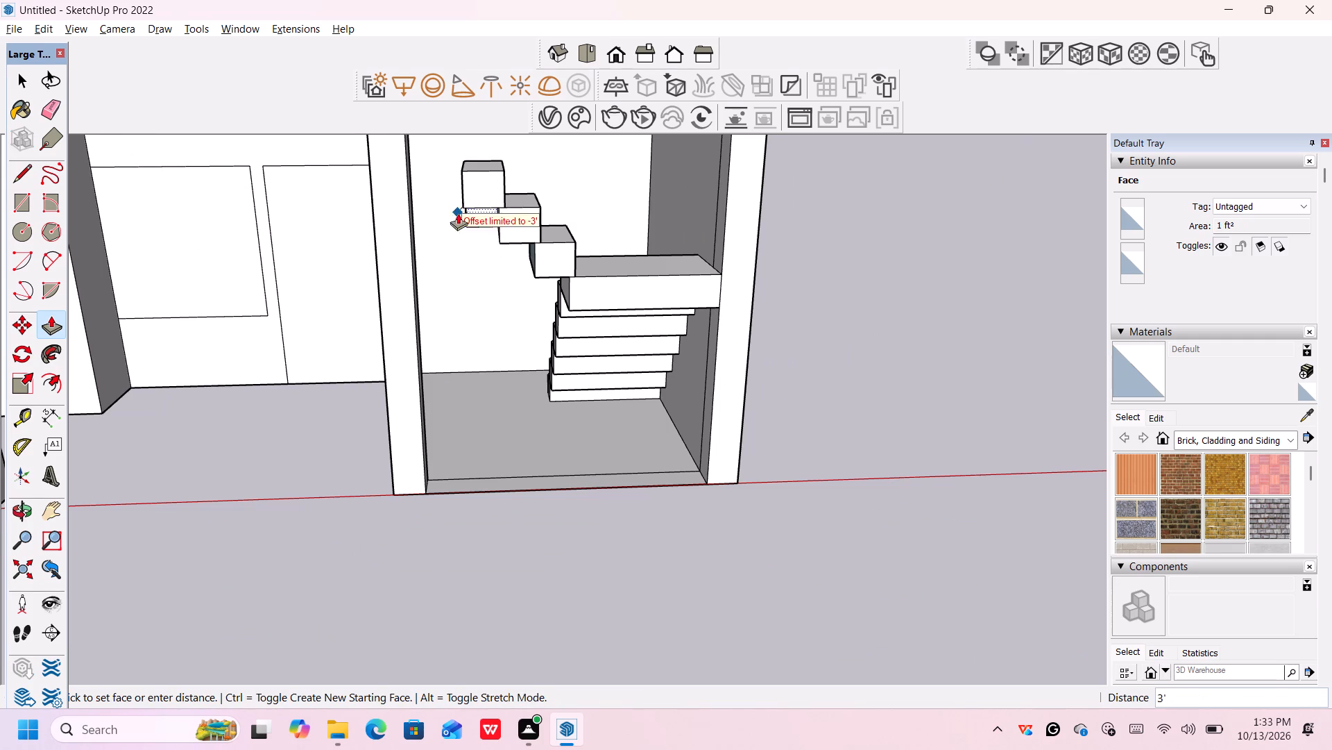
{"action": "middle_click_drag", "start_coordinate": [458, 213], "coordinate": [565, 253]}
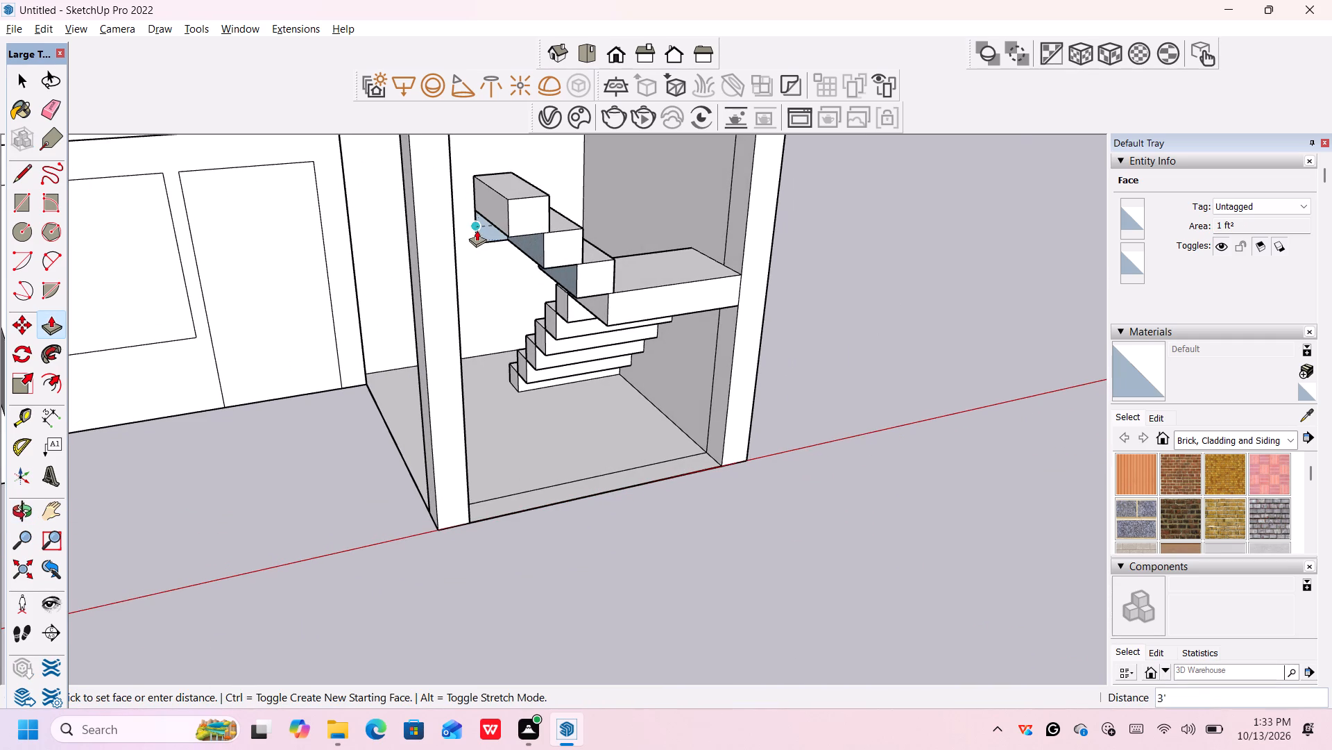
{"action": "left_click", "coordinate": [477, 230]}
Examine the upper stair flight and landing in relation to the columns and surrounding walls.
{"action": "scroll", "coordinate": [597, 267], "scroll_direction": "down", "scroll_amount": 6}
{"action": "middle_click_drag", "start_coordinate": [803, 285], "coordinate": [640, 315]}
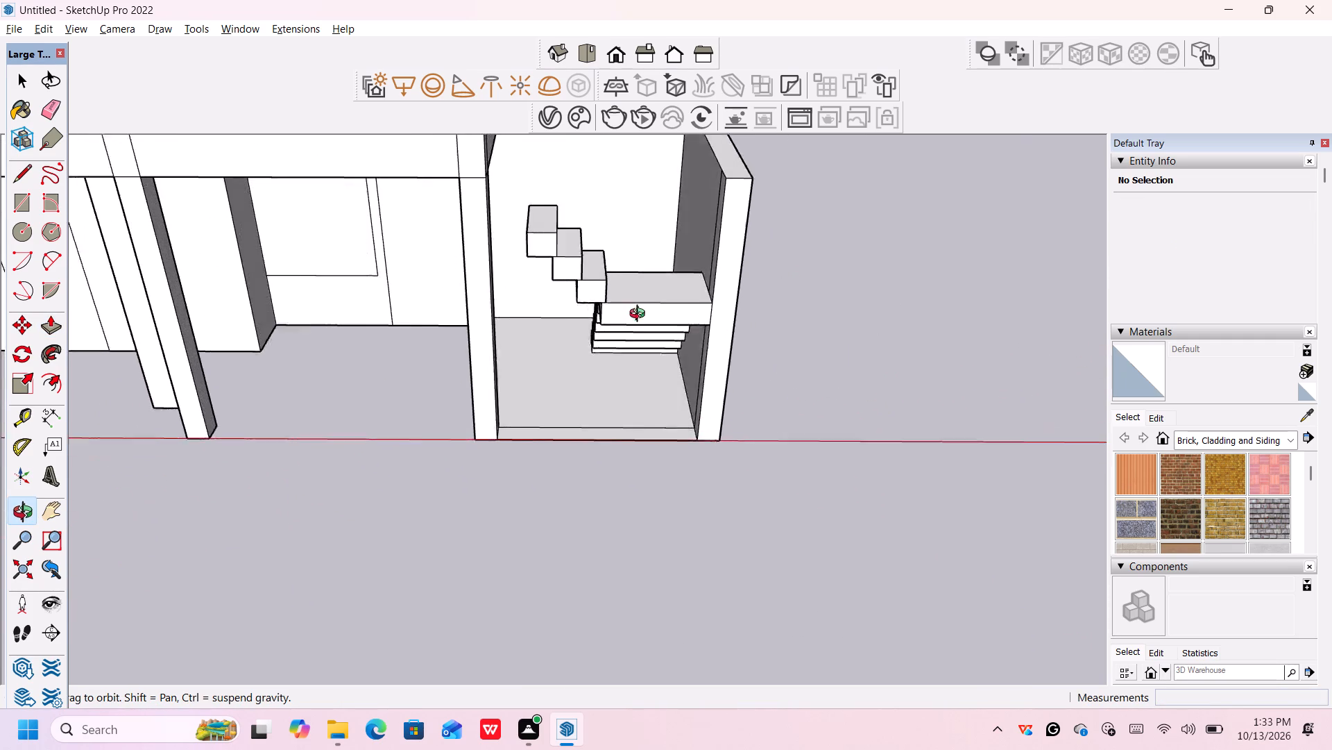
{"action": "middle_click_drag", "start_coordinate": [640, 315], "coordinate": [434, 265]}
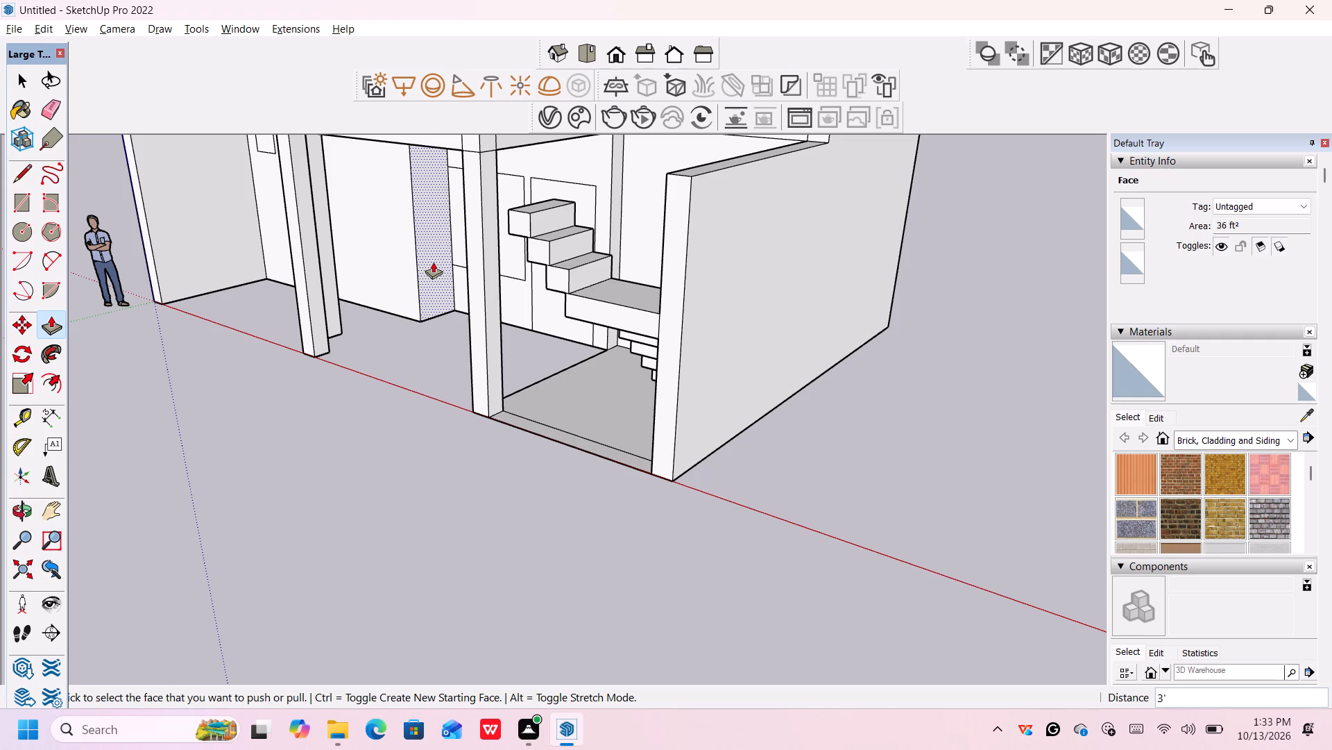
{"action": "scroll", "coordinate": [573, 237], "scroll_direction": "down", "scroll_amount": 4}
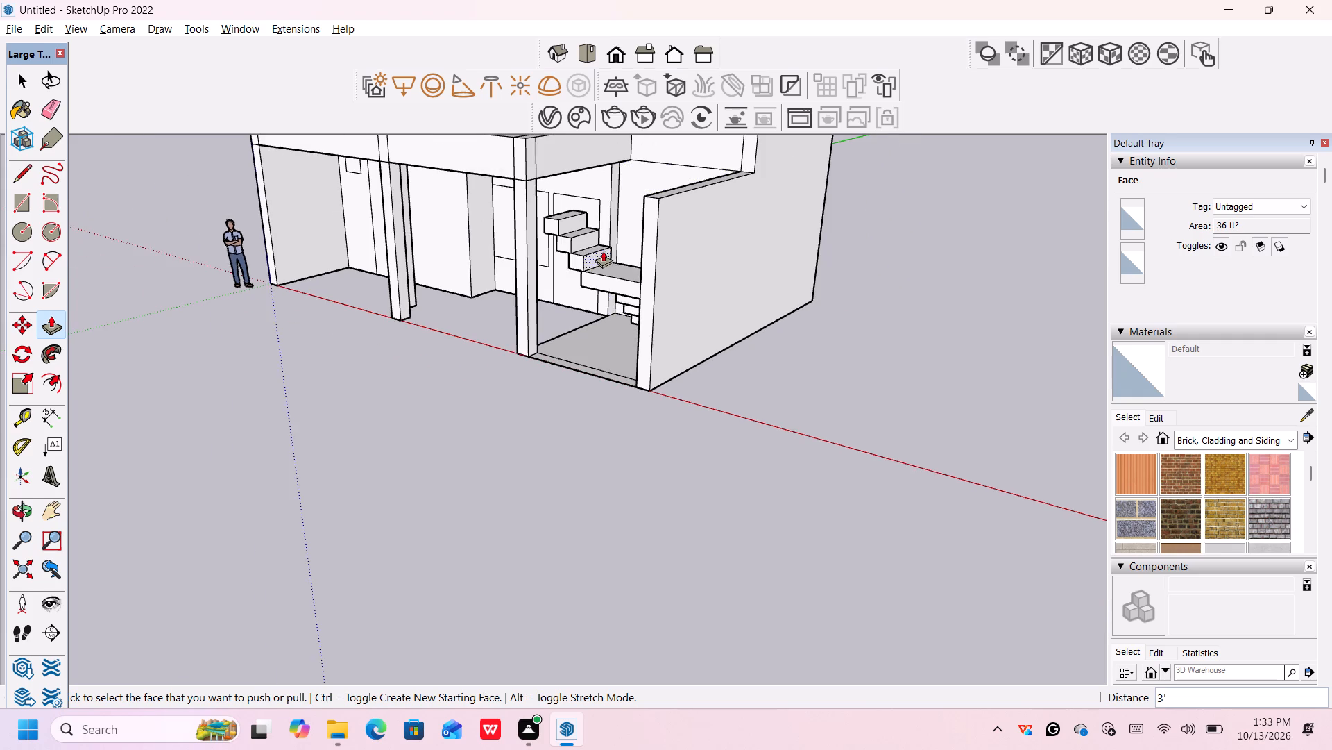
{"action": "middle_click_drag", "start_coordinate": [601, 253], "coordinate": [646, 421]}
{"action": "scroll", "coordinate": [578, 274], "scroll_direction": "up", "scroll_amount": 2}
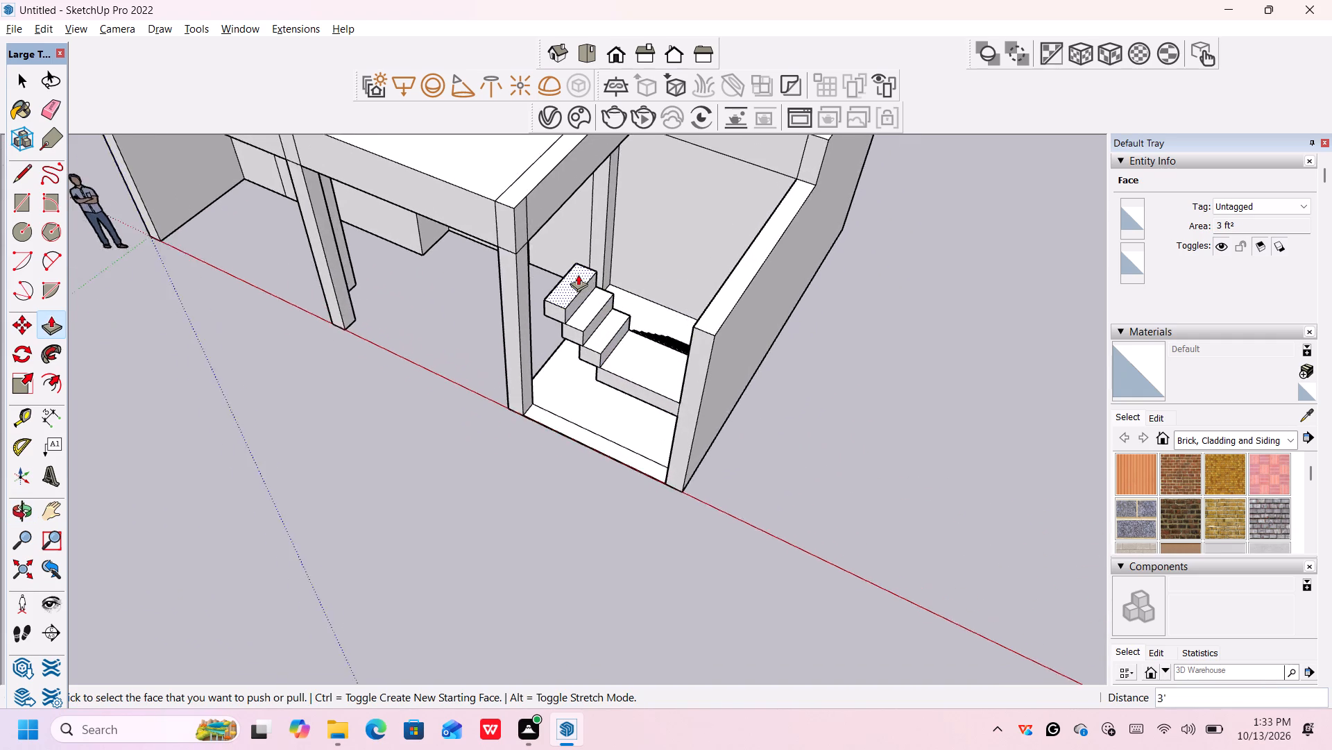
{"action": "scroll", "coordinate": [578, 274], "scroll_direction": "up", "scroll_amount": 2}
{"action": "scroll", "coordinate": [629, 358], "scroll_direction": "up", "scroll_amount": 6}
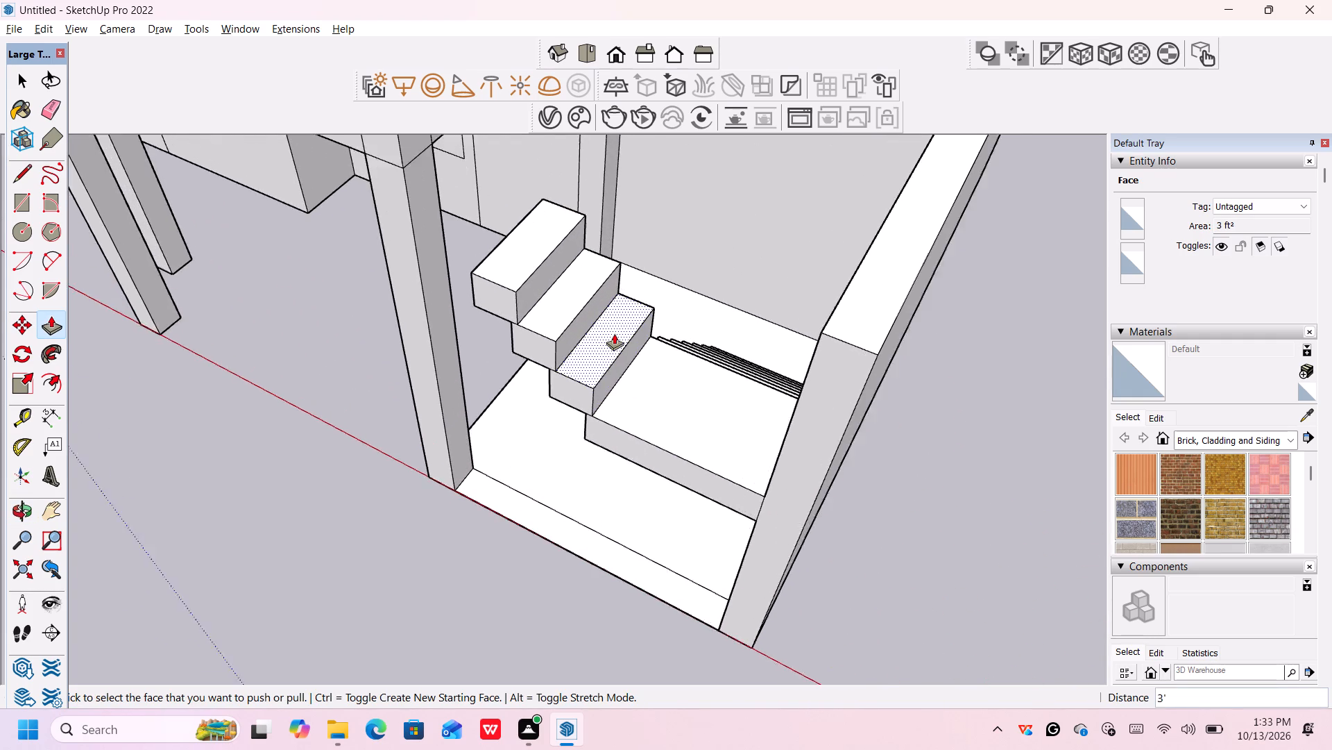
{"action": "scroll", "coordinate": [614, 333], "scroll_direction": "up", "scroll_amount": 3}
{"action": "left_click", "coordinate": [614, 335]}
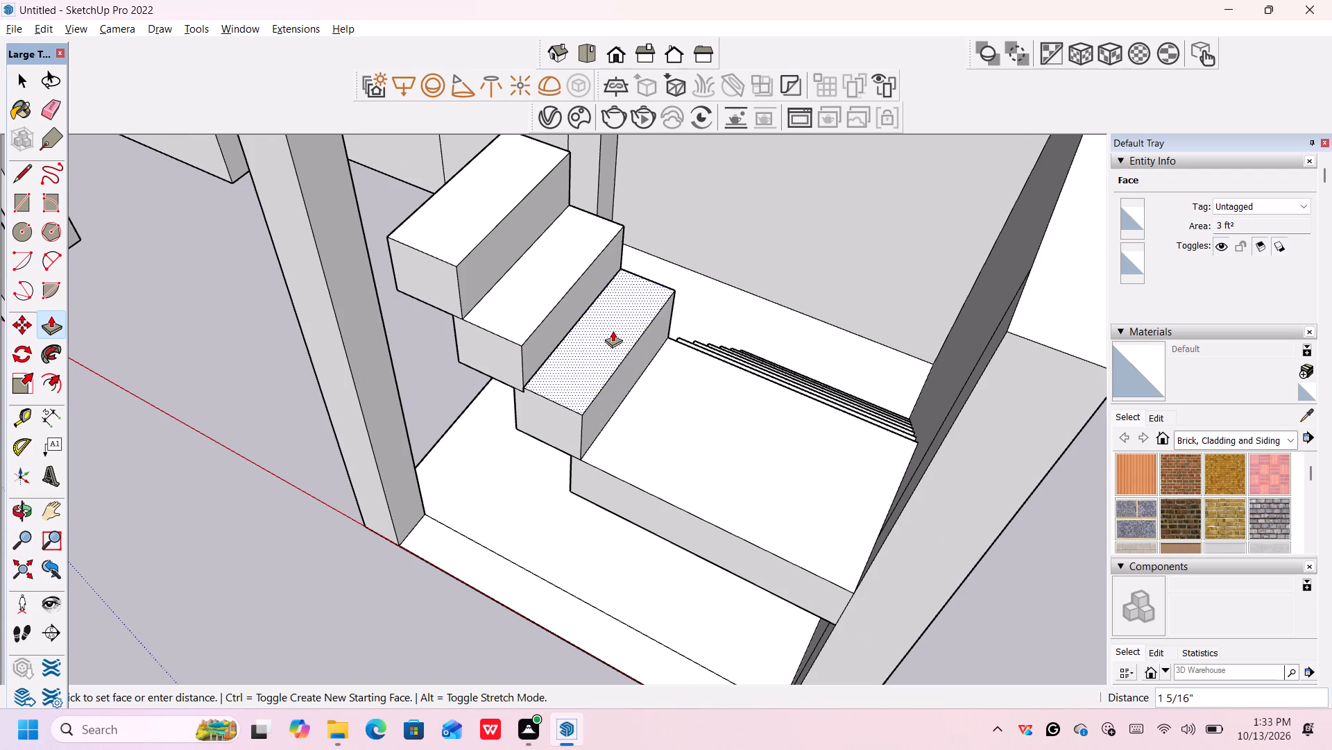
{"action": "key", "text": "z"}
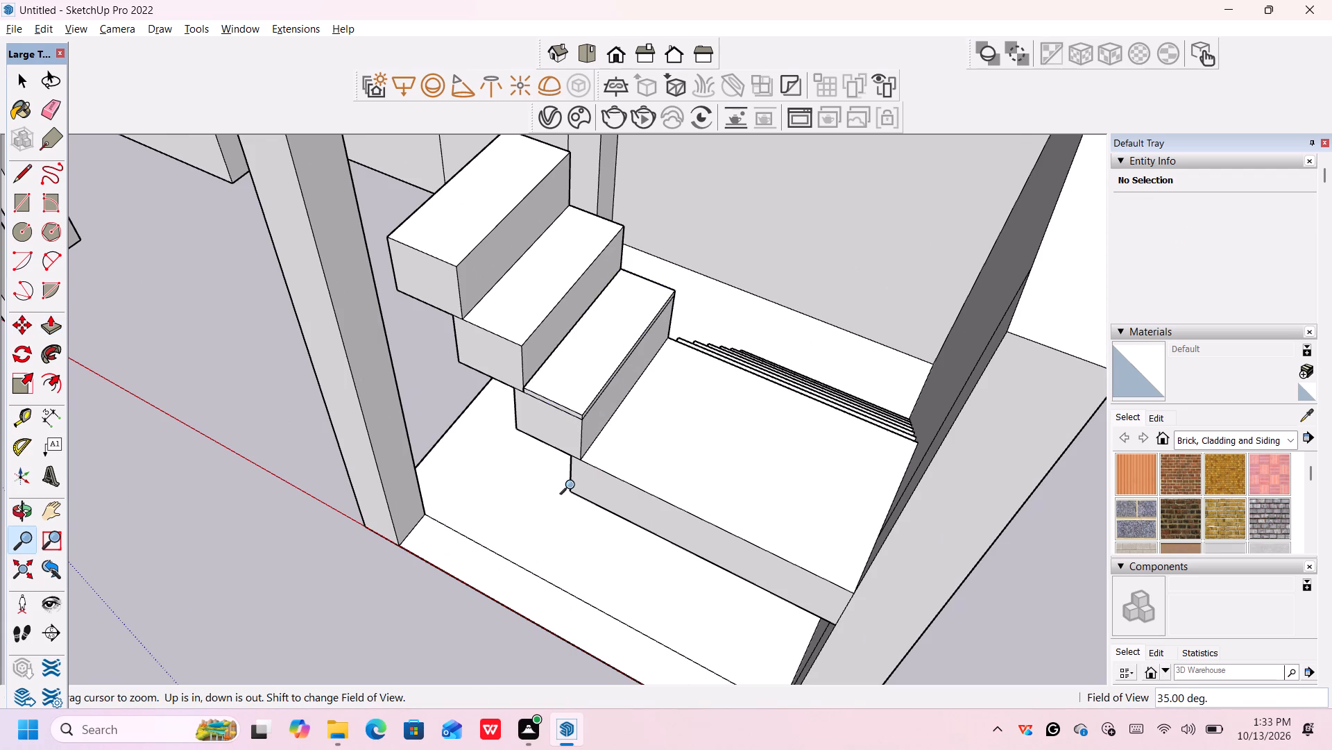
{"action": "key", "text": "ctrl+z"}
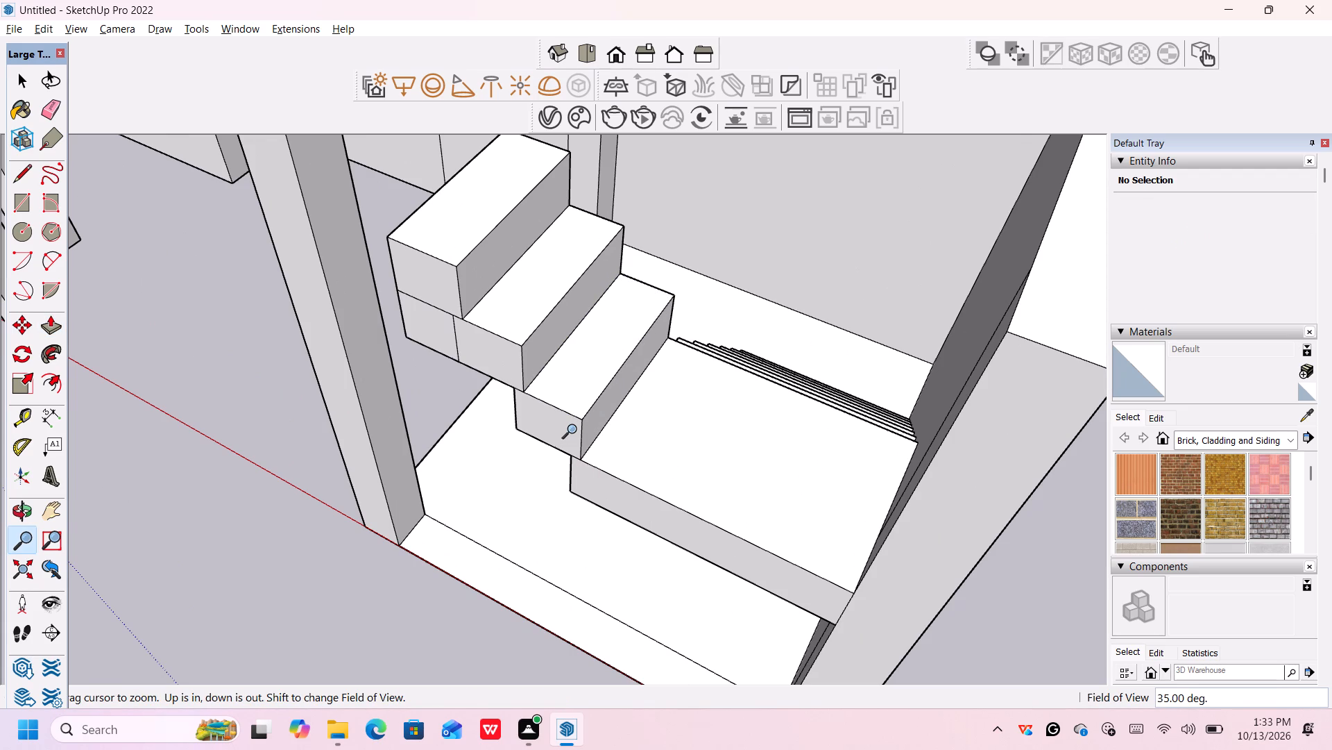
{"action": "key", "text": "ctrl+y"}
Inspect the whole staircase within the building, from the upper steps down to the lower flight.
{"action": "scroll", "coordinate": [580, 376], "scroll_direction": "down", "scroll_amount": 9}
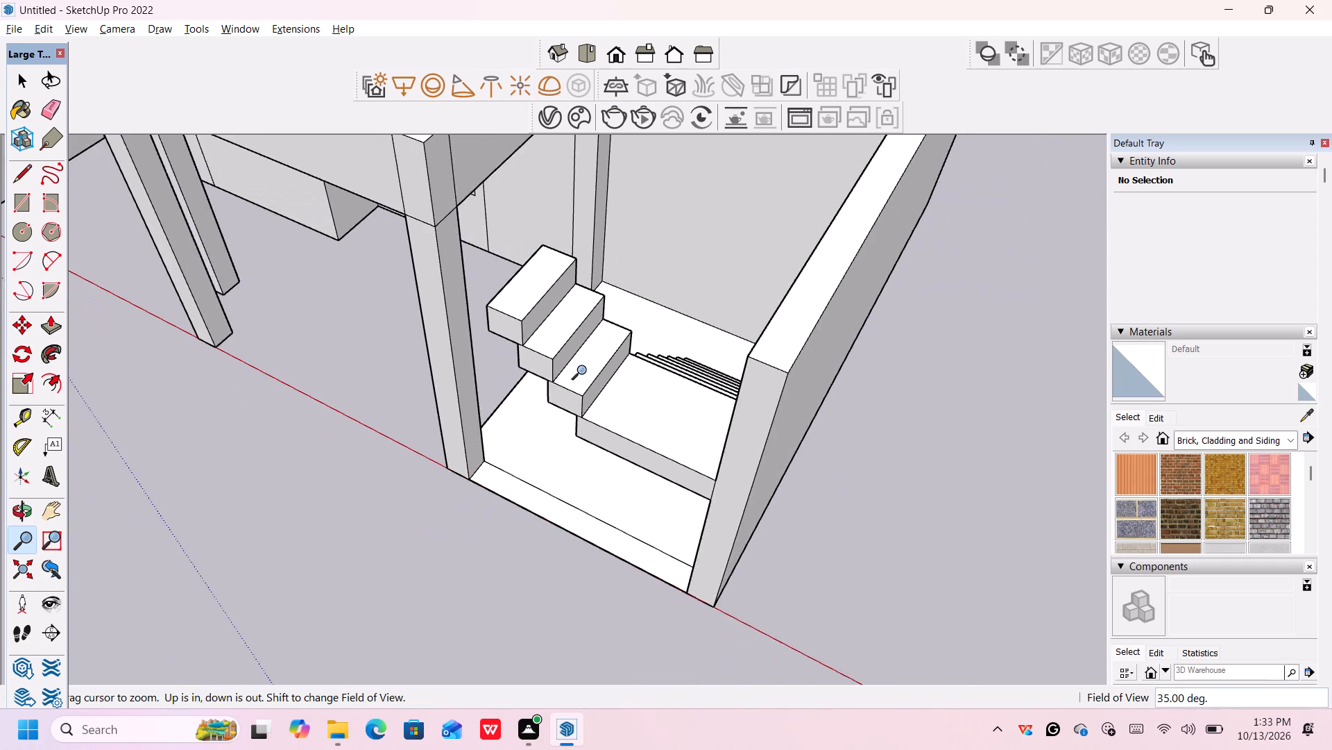
{"action": "scroll", "coordinate": [585, 370], "scroll_direction": "down", "scroll_amount": 8}
{"action": "middle_click_drag", "start_coordinate": [588, 366], "coordinate": [531, 272]}
{"action": "key", "text": "Escape"}
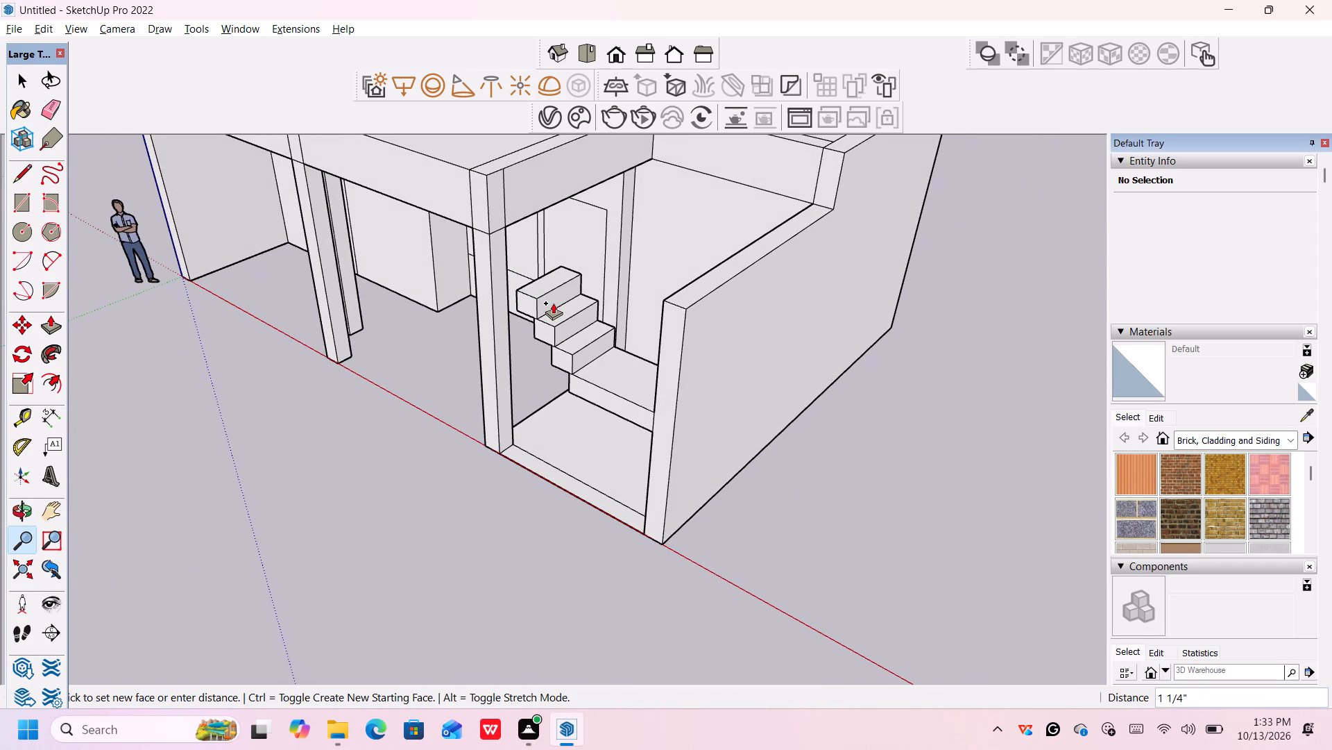
{"action": "scroll", "coordinate": [554, 293], "scroll_direction": "up", "scroll_amount": 4}
{"action": "scroll", "coordinate": [530, 285], "scroll_direction": "down", "scroll_amount": 7}
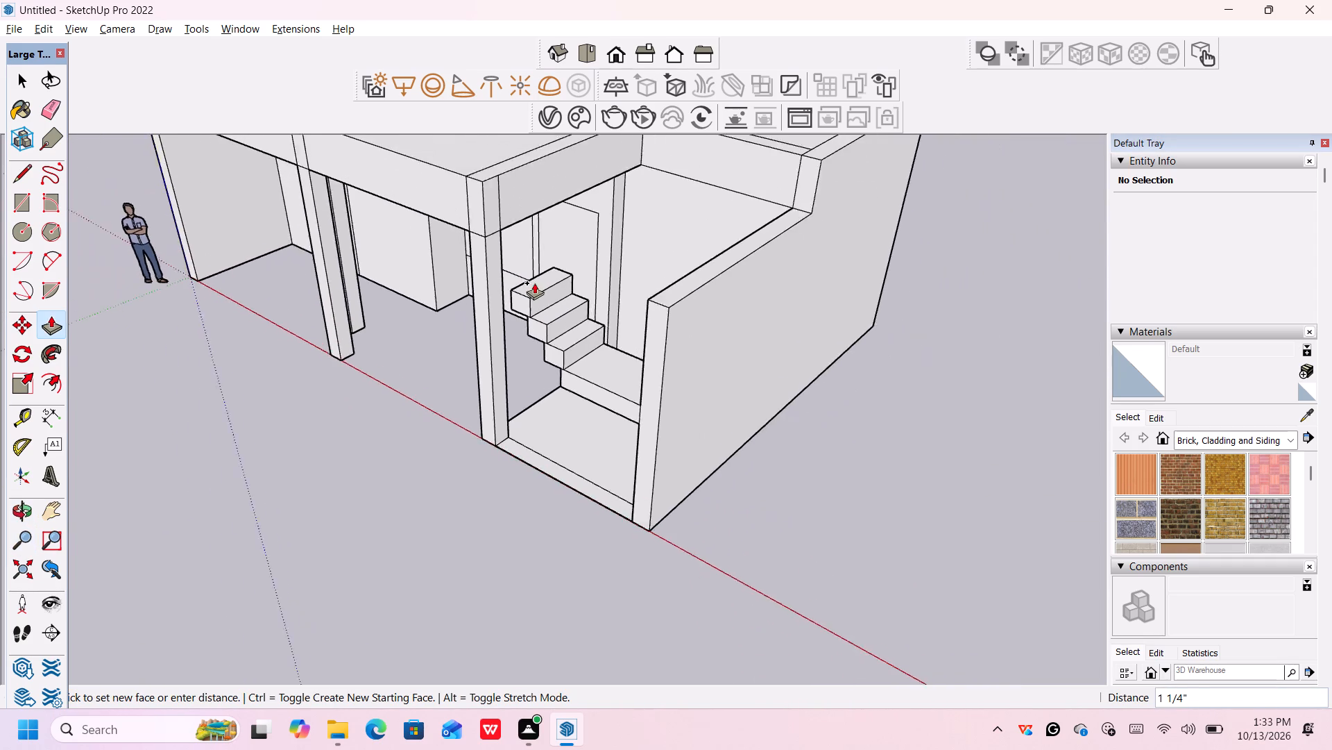
{"action": "scroll", "coordinate": [534, 283], "scroll_direction": "down", "scroll_amount": 10}
{"action": "scroll", "coordinate": [540, 284], "scroll_direction": "up", "scroll_amount": 1}
{"action": "middle_click_drag", "start_coordinate": [553, 319], "coordinate": [656, 315]}
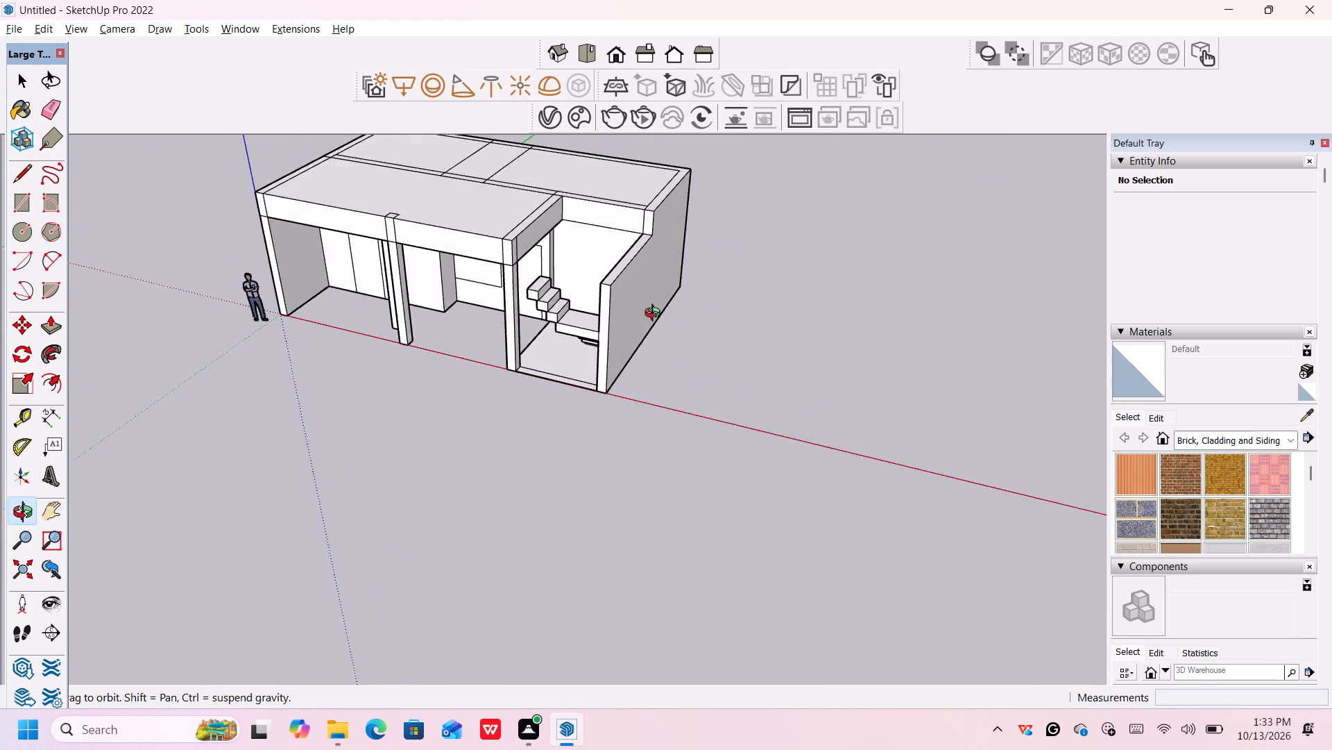
{"action": "middle_click_drag", "start_coordinate": [656, 315], "coordinate": [668, 301]}
{"action": "middle_click_drag", "start_coordinate": [562, 325], "coordinate": [674, 292]}
{"action": "scroll", "coordinate": [521, 316], "scroll_direction": "up", "scroll_amount": 5}
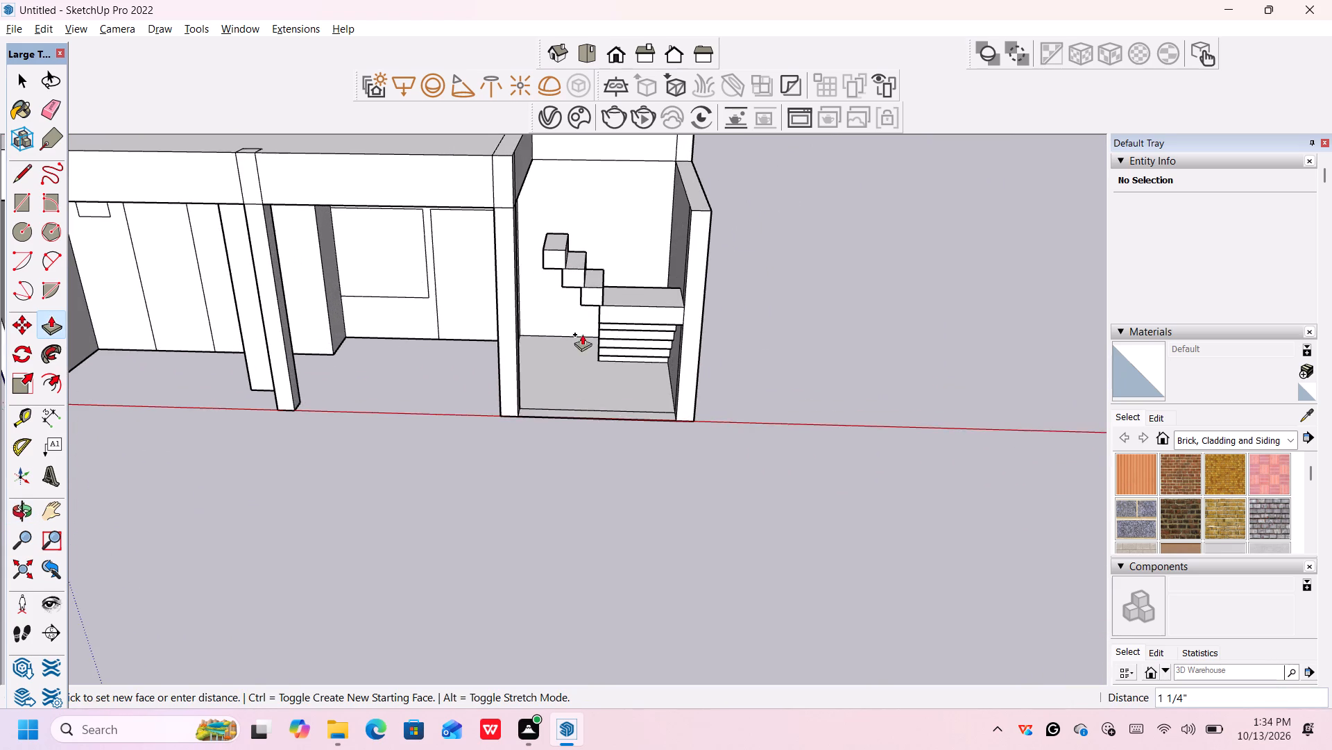
{"action": "middle_click_drag", "start_coordinate": [583, 335], "coordinate": [769, 343]}
{"action": "scroll", "coordinate": [624, 335], "scroll_direction": "up", "scroll_amount": 8}
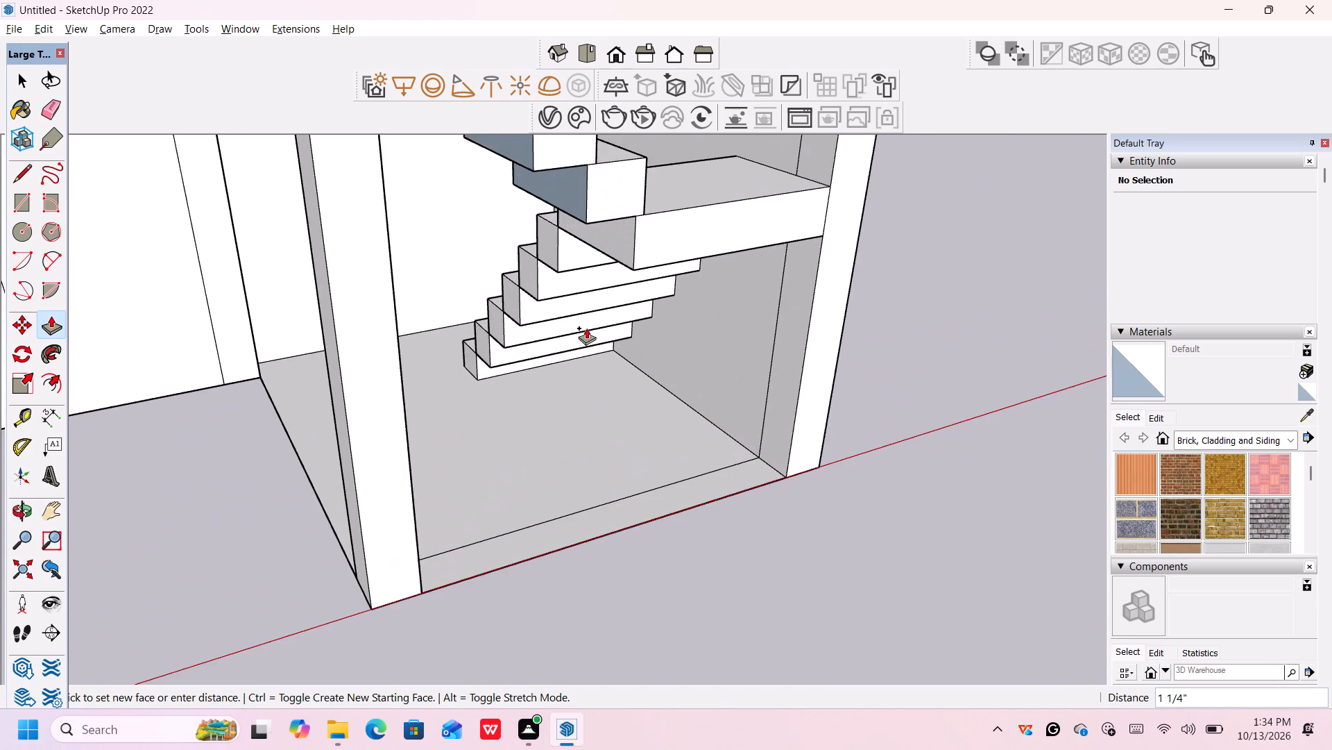
{"action": "scroll", "coordinate": [586, 326], "scroll_direction": "up", "scroll_amount": 4}
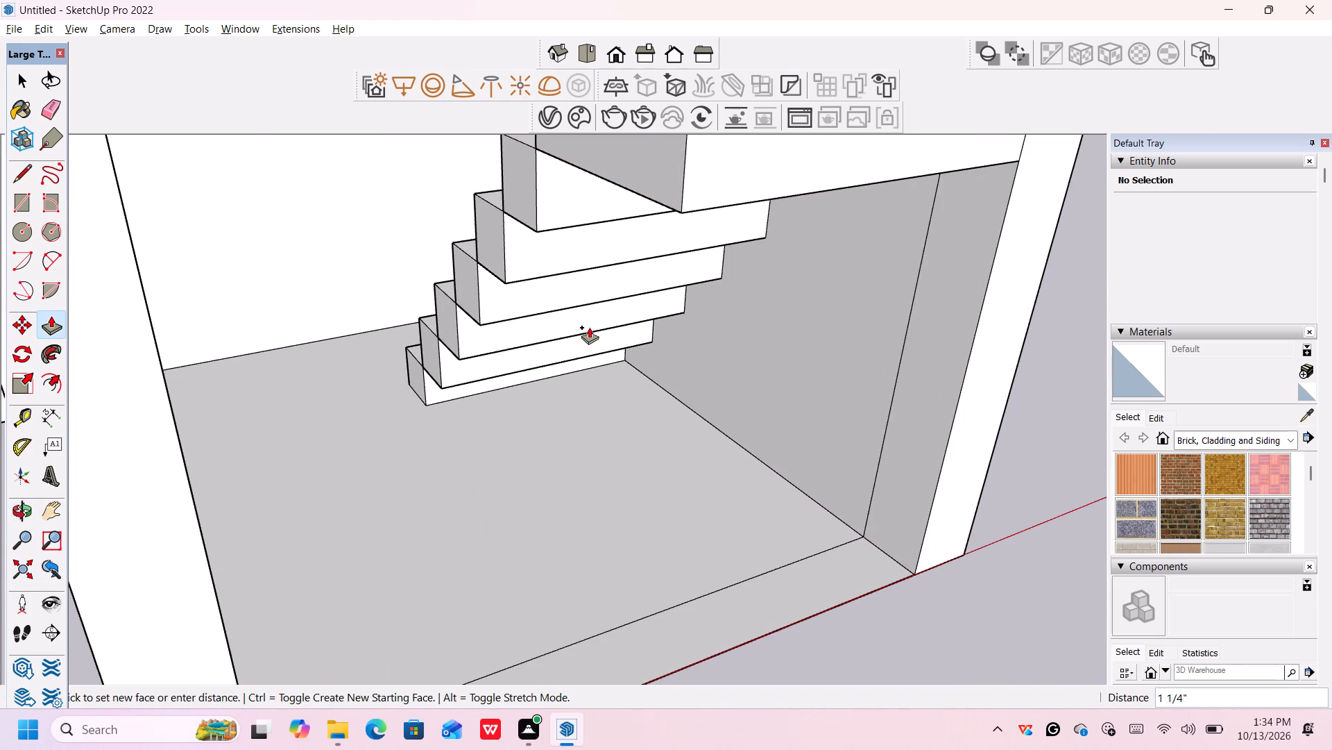
Undo the staircase modelling until all extruded steps are gone and only profile lines remain on the side wall.
{"action": "key", "text": "ctrl+z"}
{"action": "key", "text": "ctrl+z"}
{"action": "key", "text": "ctrl+z"}
{"action": "key", "text": "ctrl+z"}
{"action": "key", "text": "ctrl+z"}
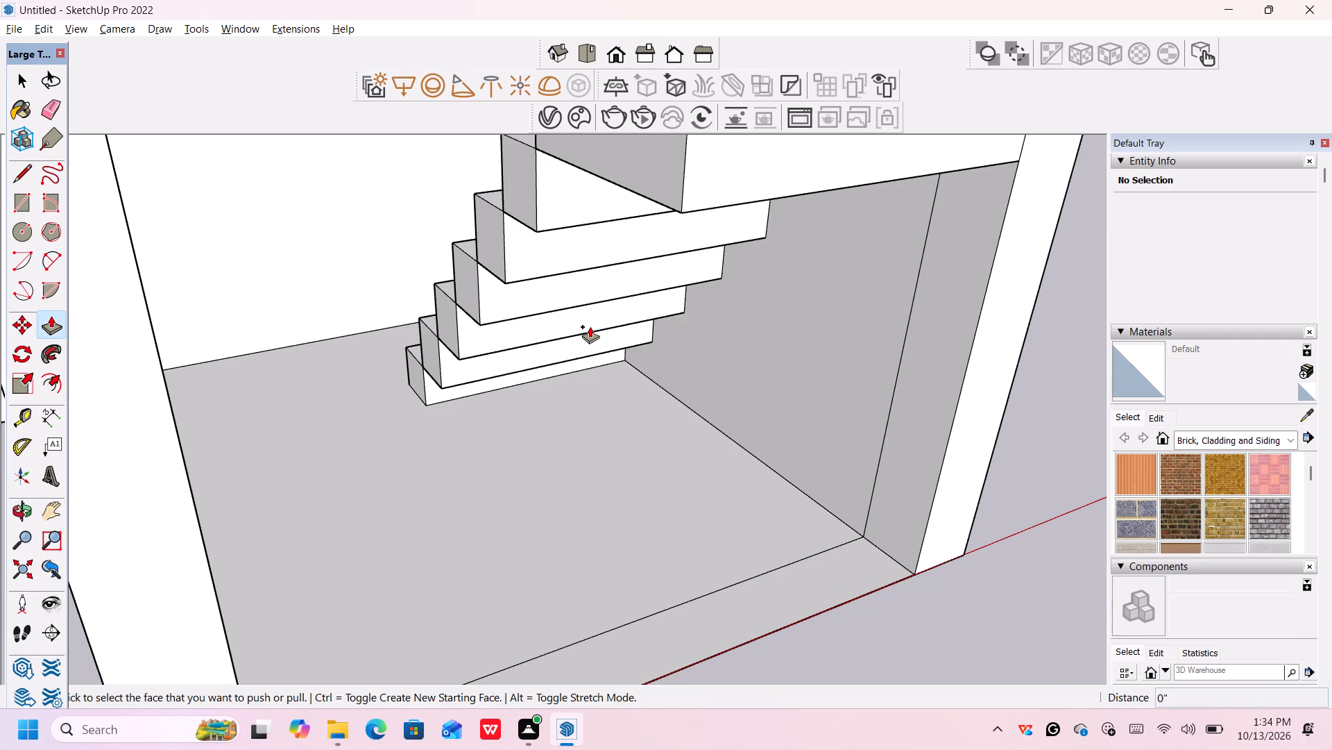
{"action": "key", "text": "ctrl+z"}
{"action": "key", "text": "ctrl+z"}
{"action": "key", "text": "ctrl+z"}
{"action": "key", "text": "ctrl+z"}
{"action": "key", "text": "ctrl+z"}
{"action": "key", "text": "ctrl+z"}
{"action": "key", "text": "ctrl+z"}
{"action": "key", "text": "ctrl+z"}
{"action": "key", "text": "ctrl+z"}
{"action": "key", "text": "ctrl+z"}
{"action": "key", "text": "ctrl+z"}
{"action": "key", "text": "ctrl+z"}
{"action": "key", "text": "ctrl+z"}
{"action": "key", "text": "ctrl+z"}
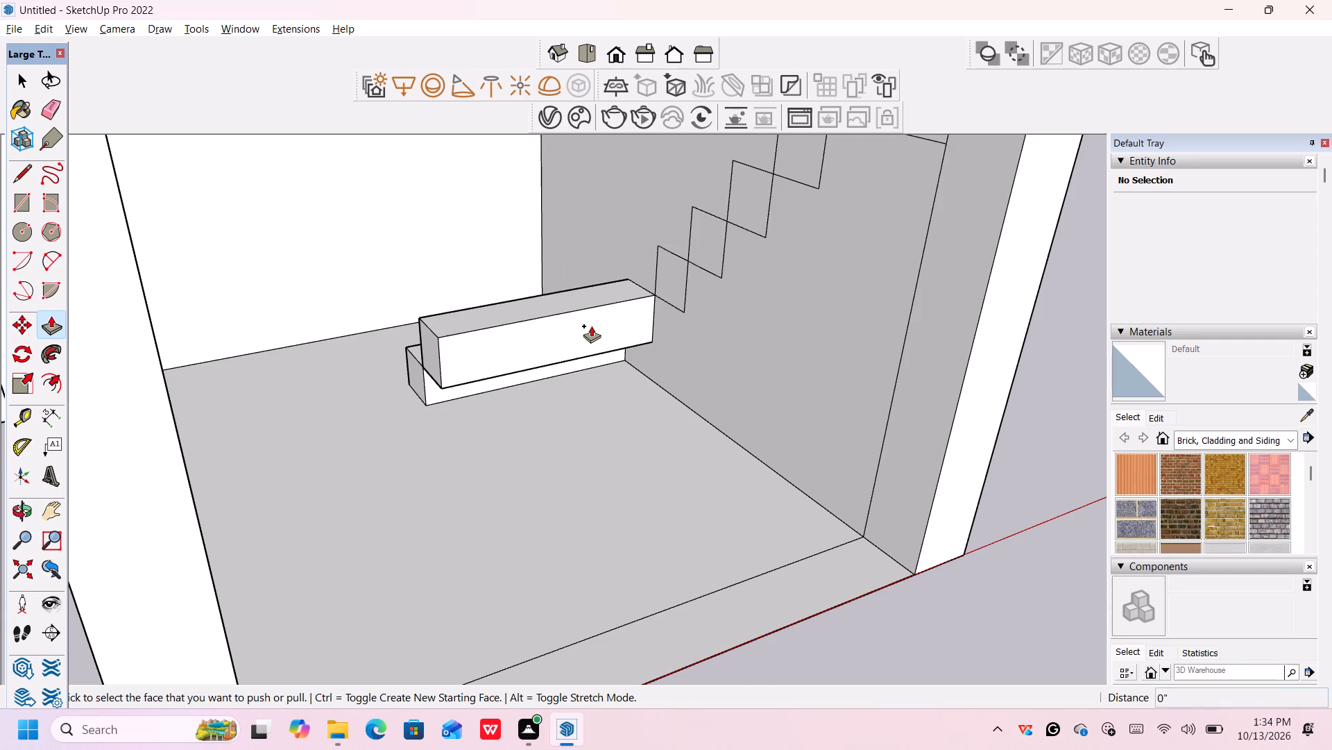
{"action": "key", "text": "ctrl+z"}
{"action": "key", "text": "ctrl+z"}
{"action": "key", "text": "ctrl+z"}
{"action": "key", "text": "ctrl+z"}
{"action": "key", "text": "ctrl+z"}
{"action": "key", "text": "ctrl+z"}
{"action": "key", "text": "ctrl+z"}
{"action": "key", "text": "ctrl+z"}
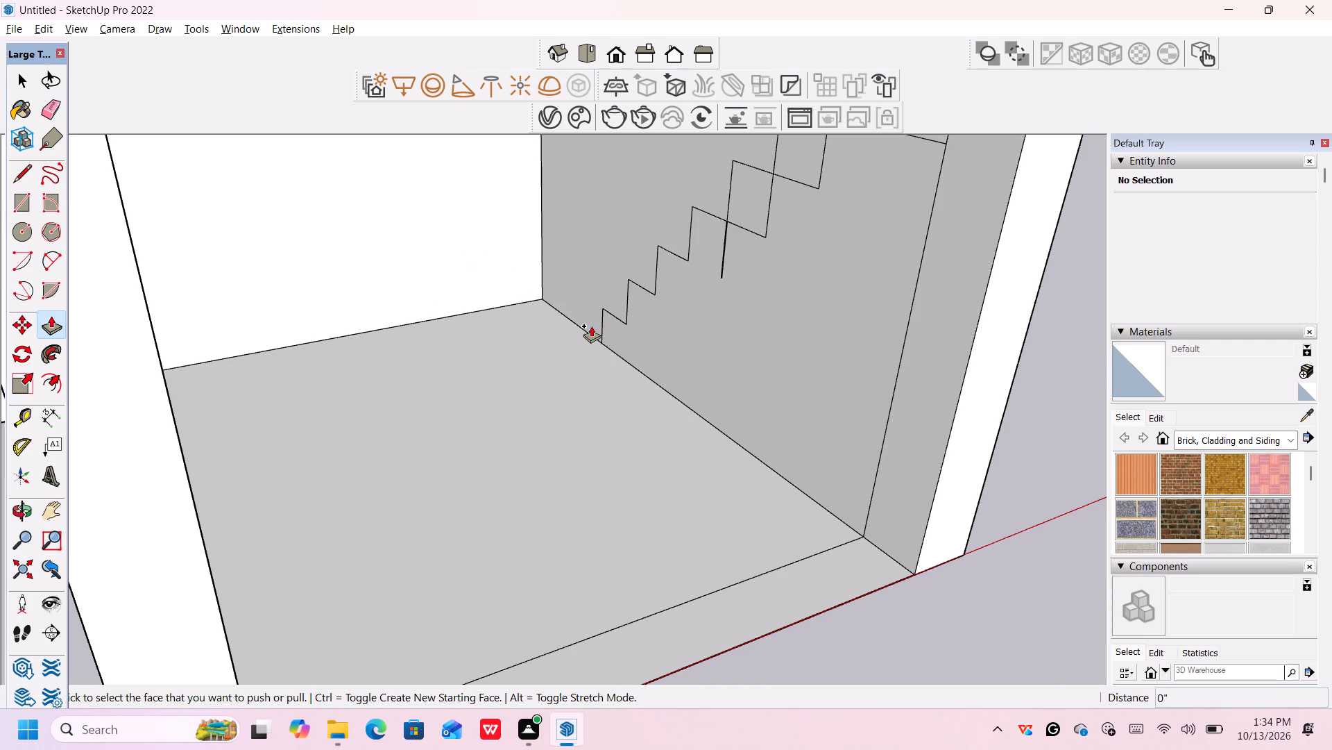
Undo the remaining zigzag stair profile lines until the side wall is bare.
{"action": "key", "text": "ctrl+z"}
{"action": "key", "text": "ctrl+z"}
{"action": "key", "text": "ctrl+z"}
{"action": "key", "text": "ctrl+z"}
{"action": "key", "text": "ctrl+z"}
{"action": "key", "text": "ctrl+z"}
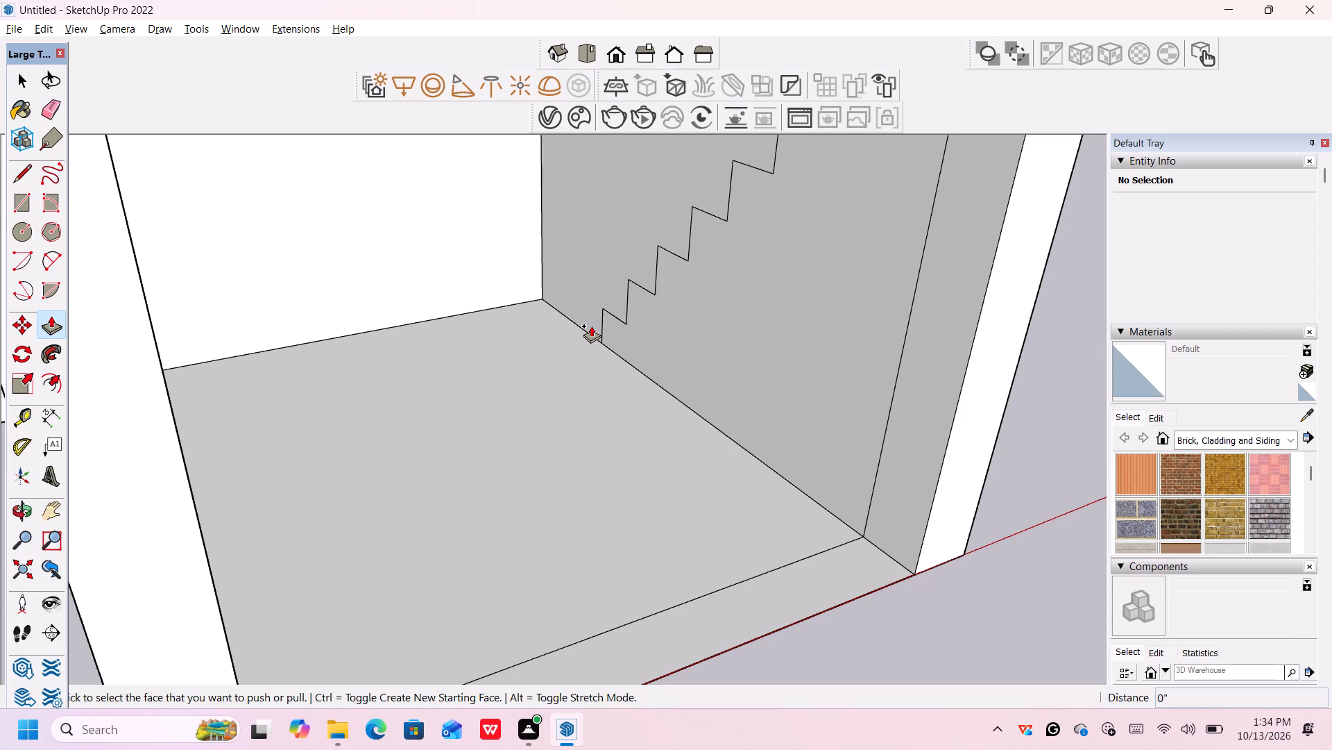
{"action": "key", "text": "ctrl+z"}
{"action": "key", "text": "ctrl+z"}
{"action": "key", "text": "ctrl+z"}
{"action": "key", "text": "ctrl+z"}
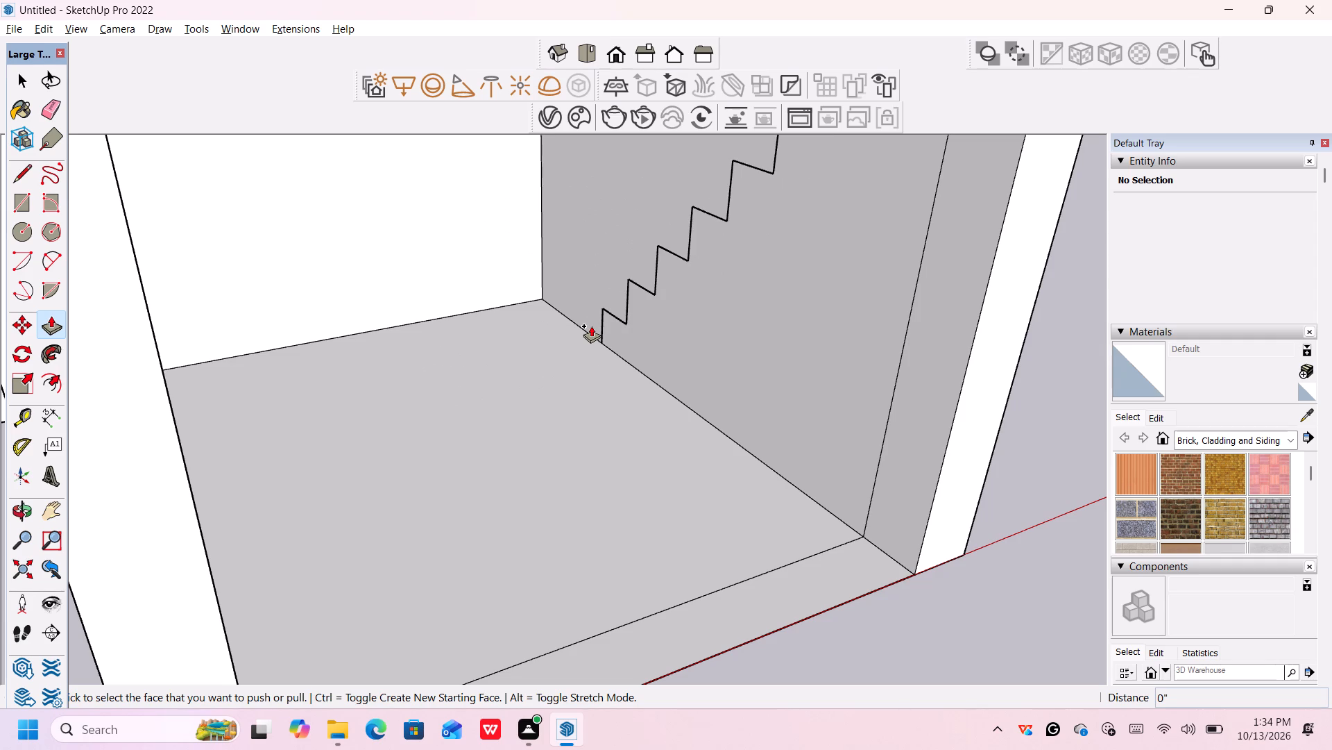
{"action": "key", "text": "ctrl+z"}
{"action": "key", "text": "ctrl+z"}
{"action": "key", "text": "ctrl+z"}
{"action": "key", "text": "ctrl+z"}
{"action": "key", "text": "ctrl+z"}
{"action": "key", "text": "ctrl+z"}
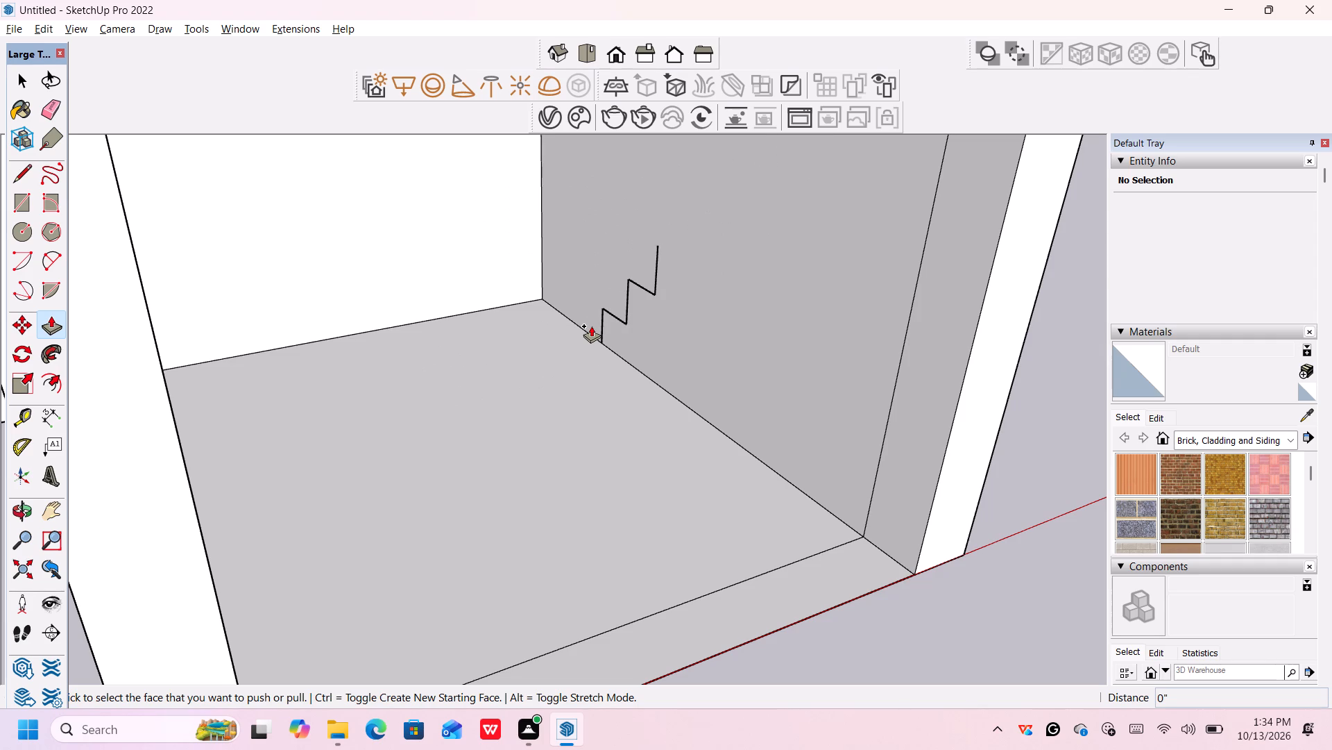
{"action": "key", "text": "ctrl+z"}
{"action": "key", "text": "ctrl+z"}
{"action": "key", "text": "ctrl+z"}
{"action": "key", "text": "ctrl+z"}
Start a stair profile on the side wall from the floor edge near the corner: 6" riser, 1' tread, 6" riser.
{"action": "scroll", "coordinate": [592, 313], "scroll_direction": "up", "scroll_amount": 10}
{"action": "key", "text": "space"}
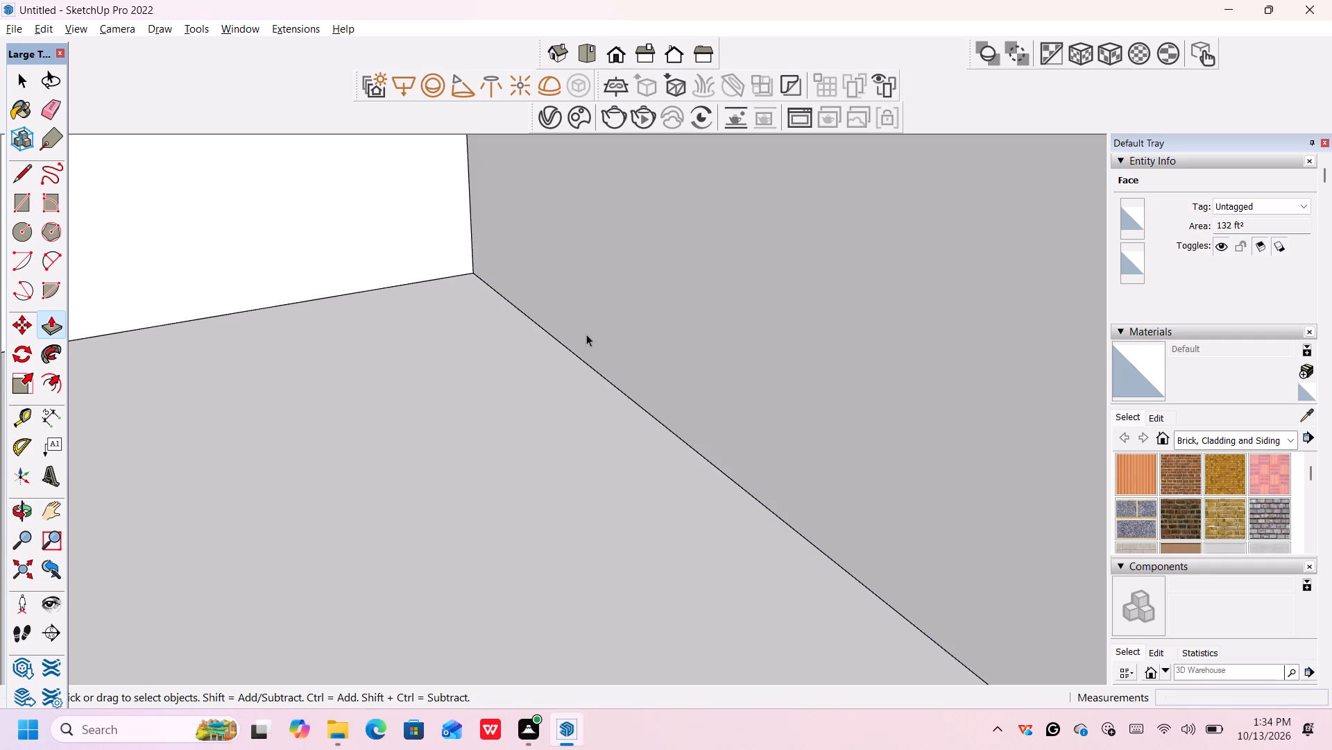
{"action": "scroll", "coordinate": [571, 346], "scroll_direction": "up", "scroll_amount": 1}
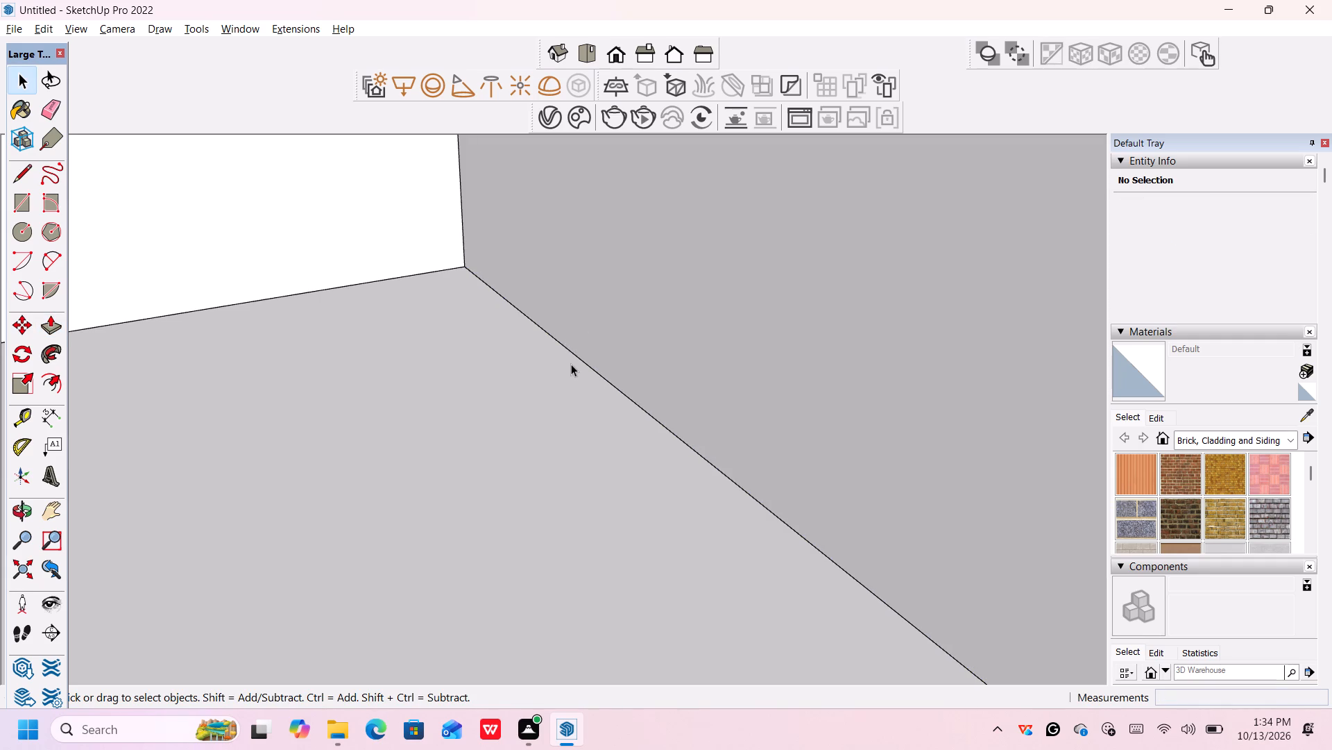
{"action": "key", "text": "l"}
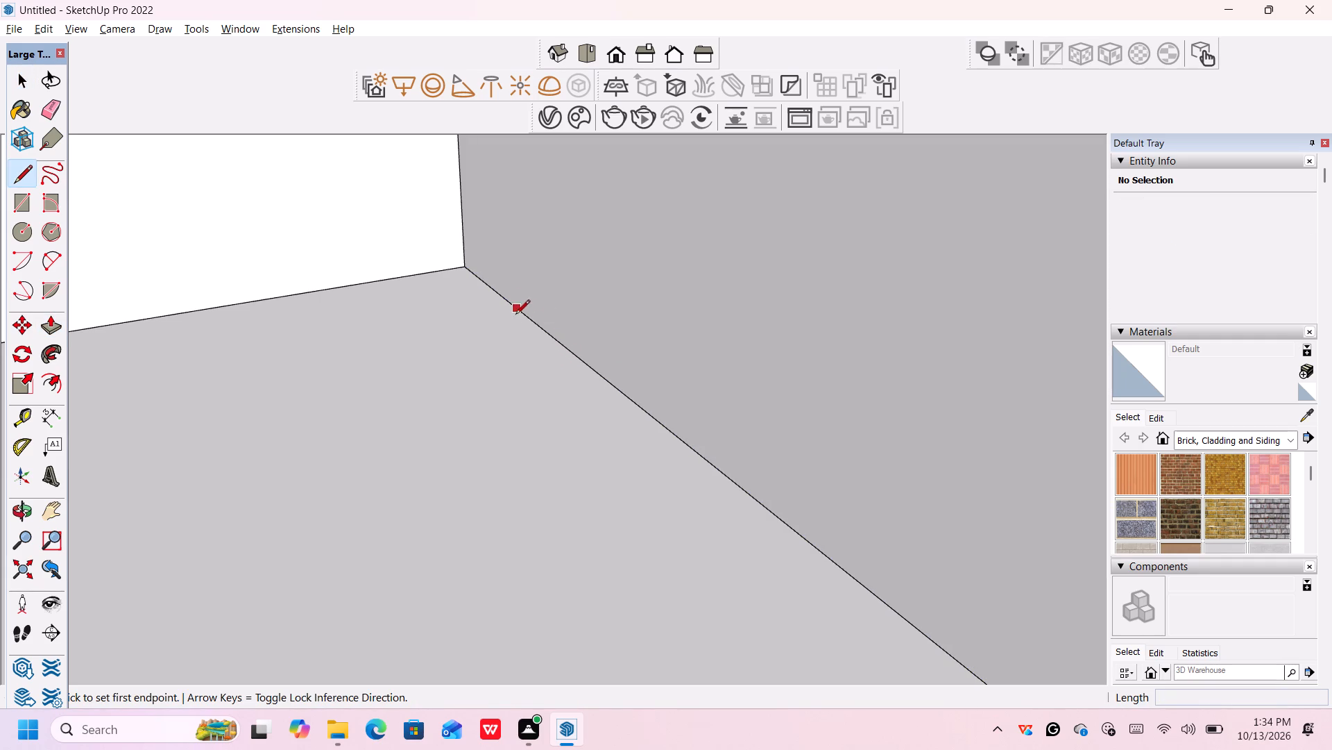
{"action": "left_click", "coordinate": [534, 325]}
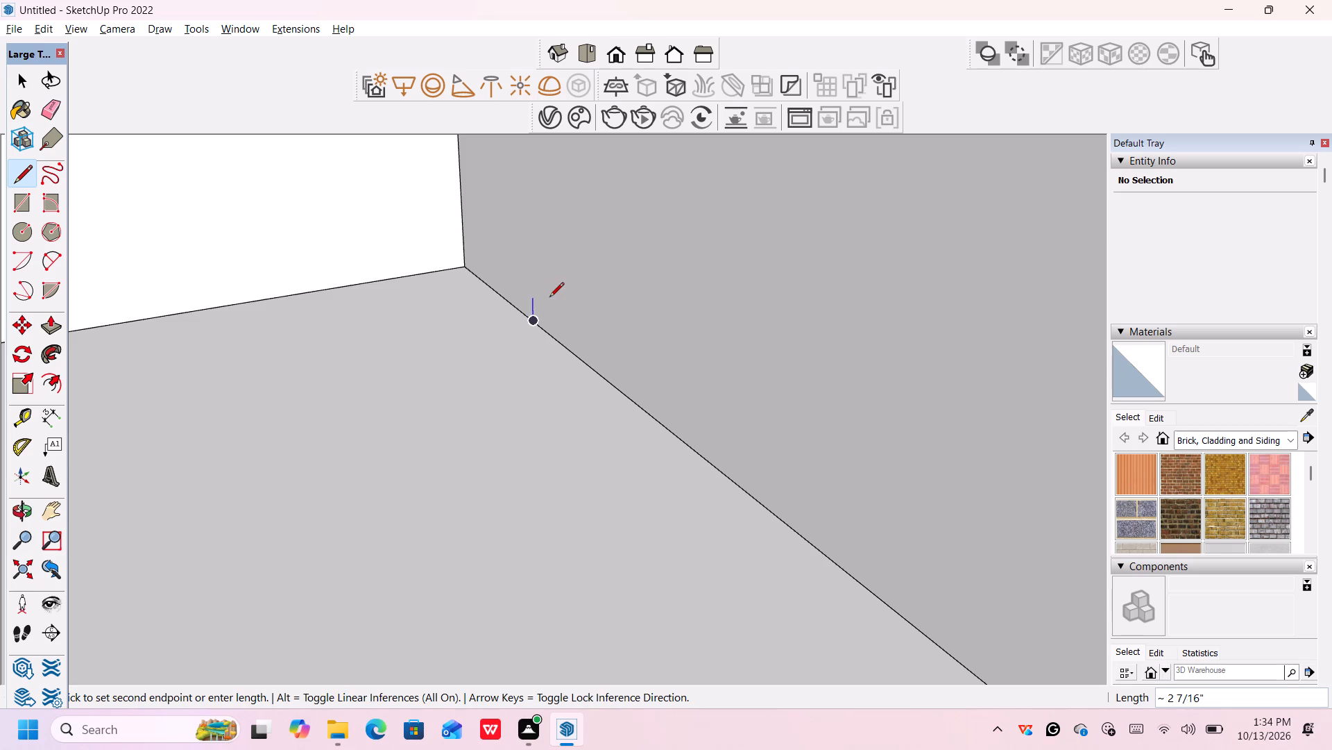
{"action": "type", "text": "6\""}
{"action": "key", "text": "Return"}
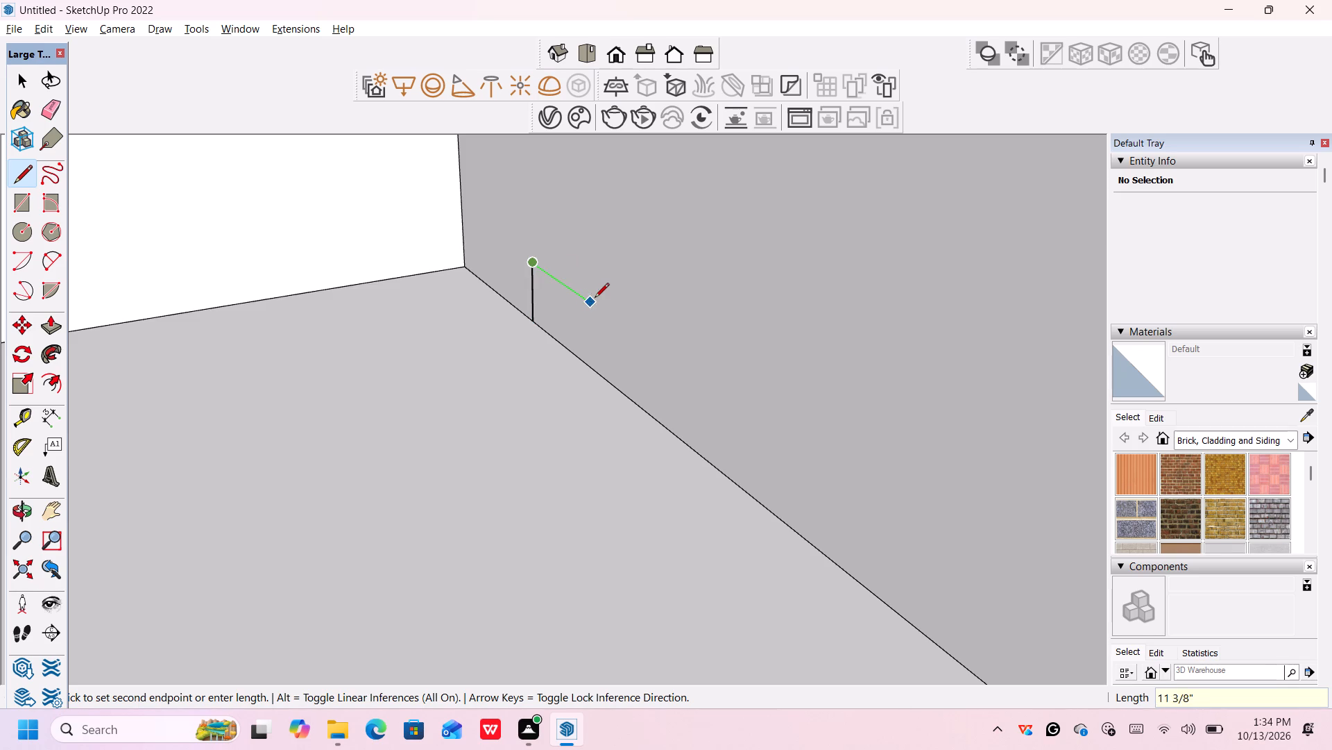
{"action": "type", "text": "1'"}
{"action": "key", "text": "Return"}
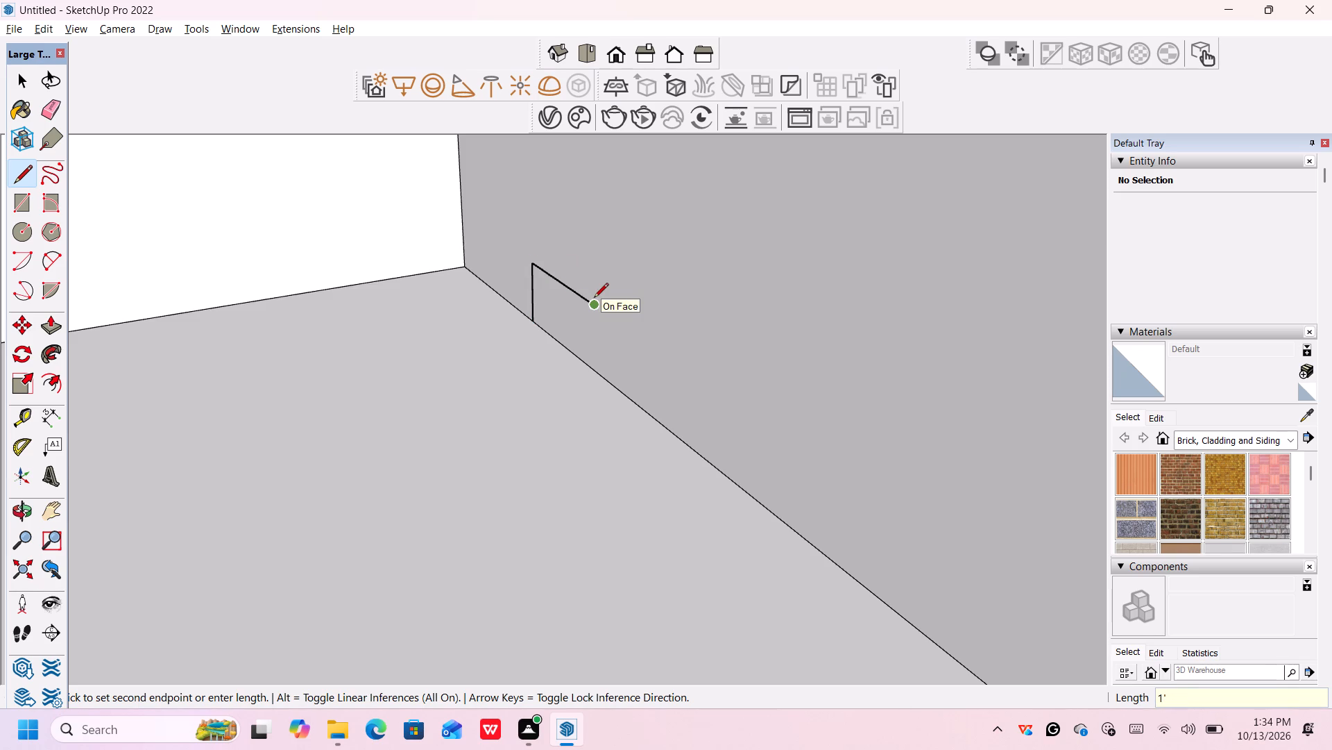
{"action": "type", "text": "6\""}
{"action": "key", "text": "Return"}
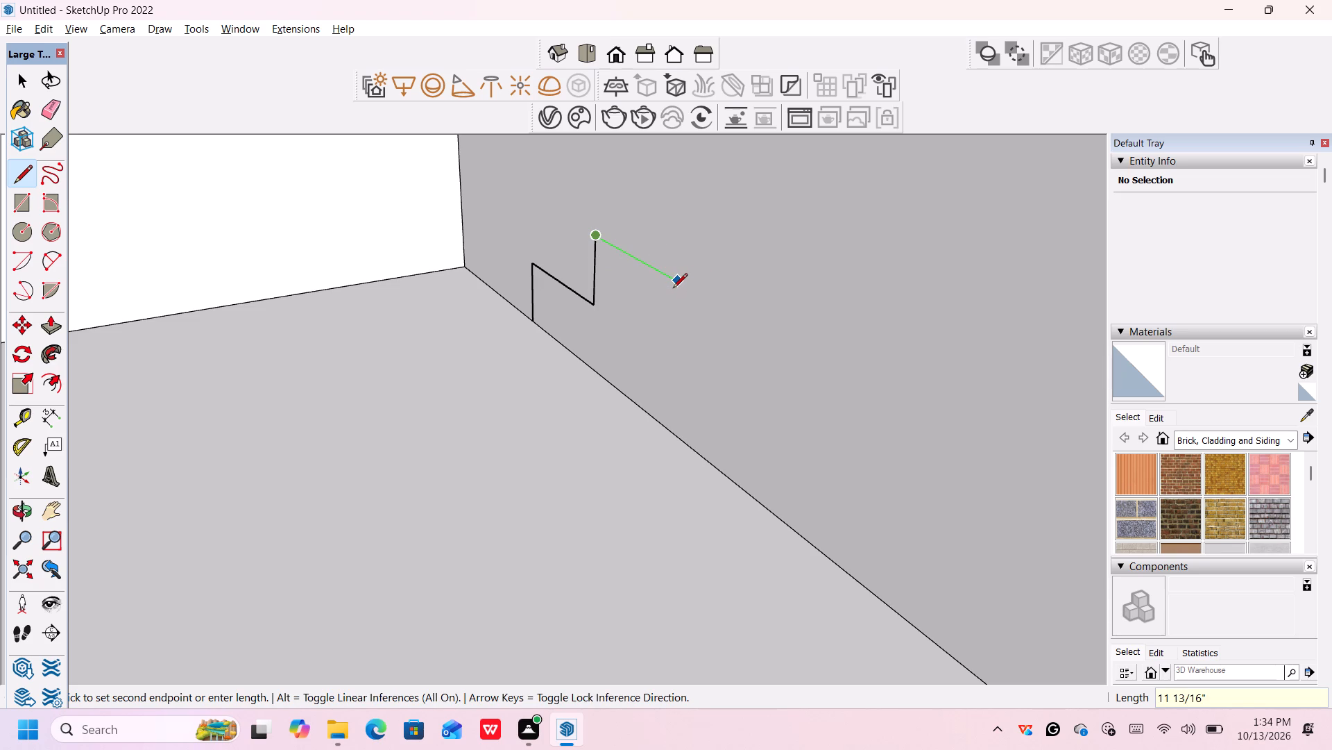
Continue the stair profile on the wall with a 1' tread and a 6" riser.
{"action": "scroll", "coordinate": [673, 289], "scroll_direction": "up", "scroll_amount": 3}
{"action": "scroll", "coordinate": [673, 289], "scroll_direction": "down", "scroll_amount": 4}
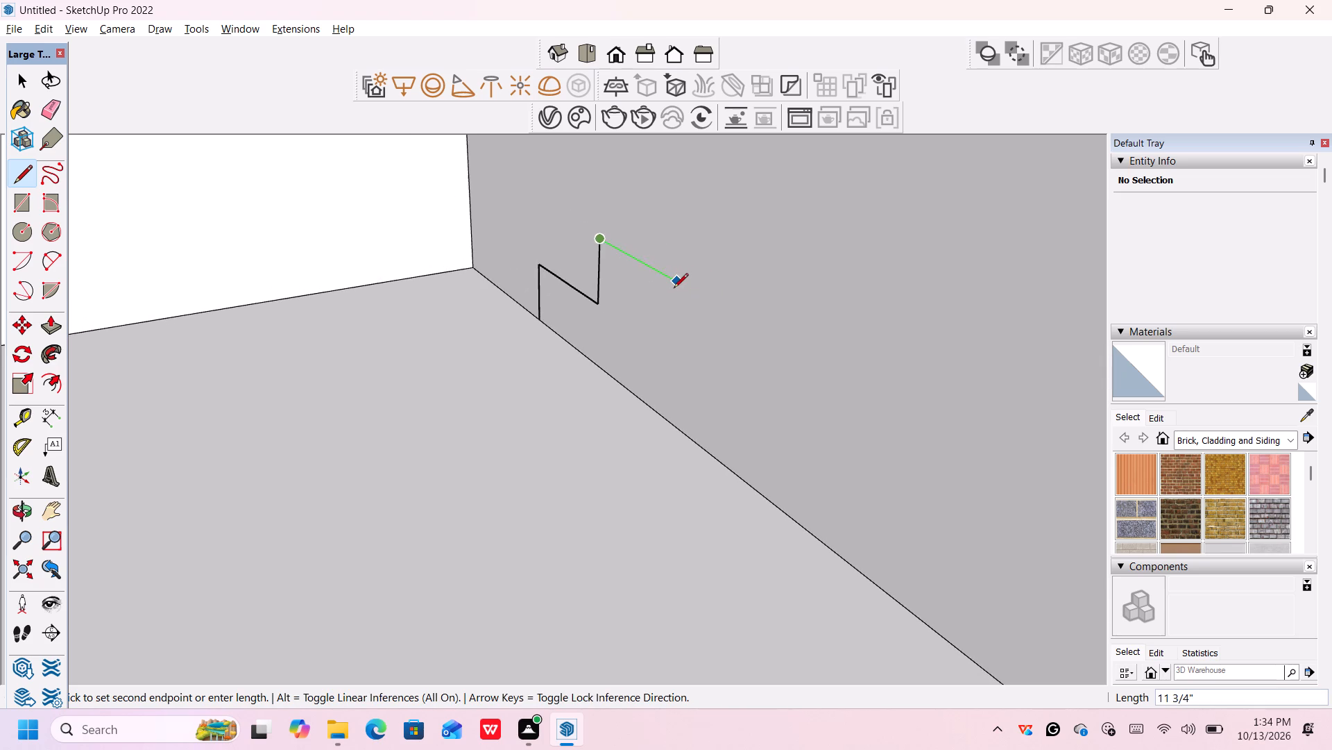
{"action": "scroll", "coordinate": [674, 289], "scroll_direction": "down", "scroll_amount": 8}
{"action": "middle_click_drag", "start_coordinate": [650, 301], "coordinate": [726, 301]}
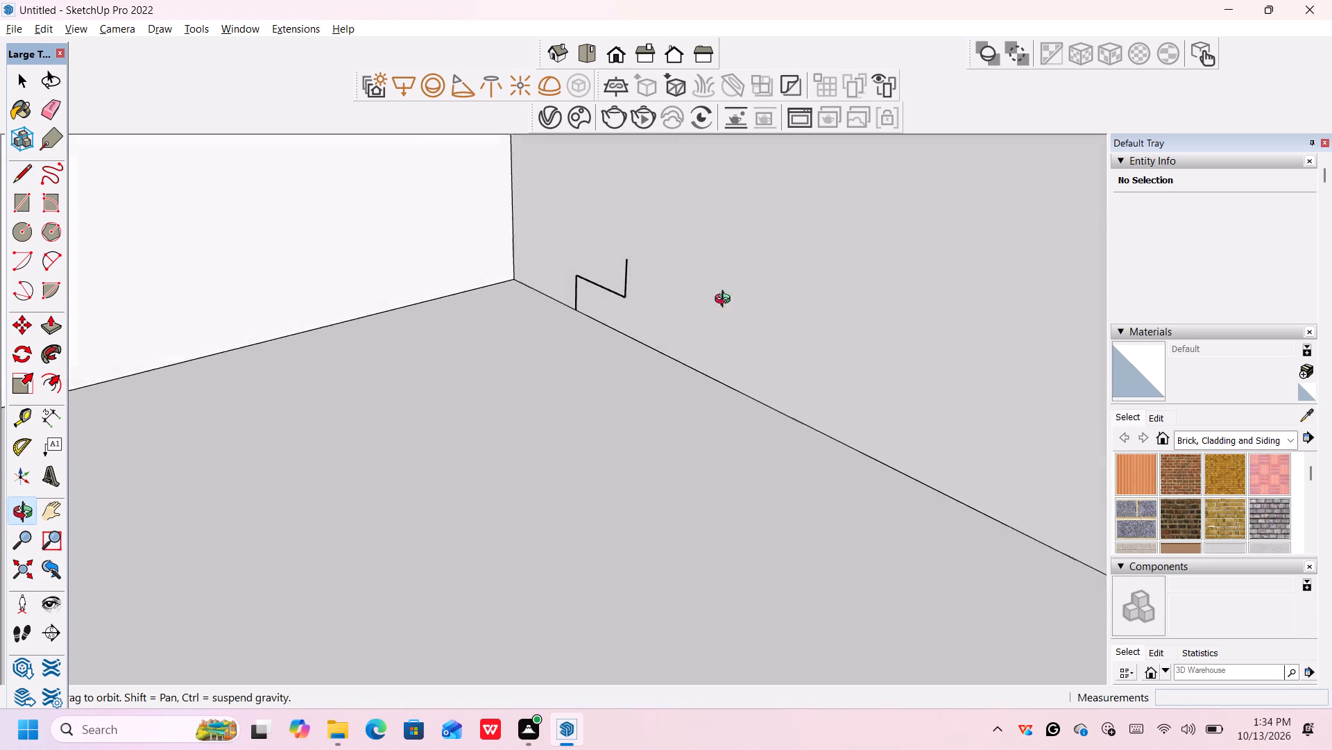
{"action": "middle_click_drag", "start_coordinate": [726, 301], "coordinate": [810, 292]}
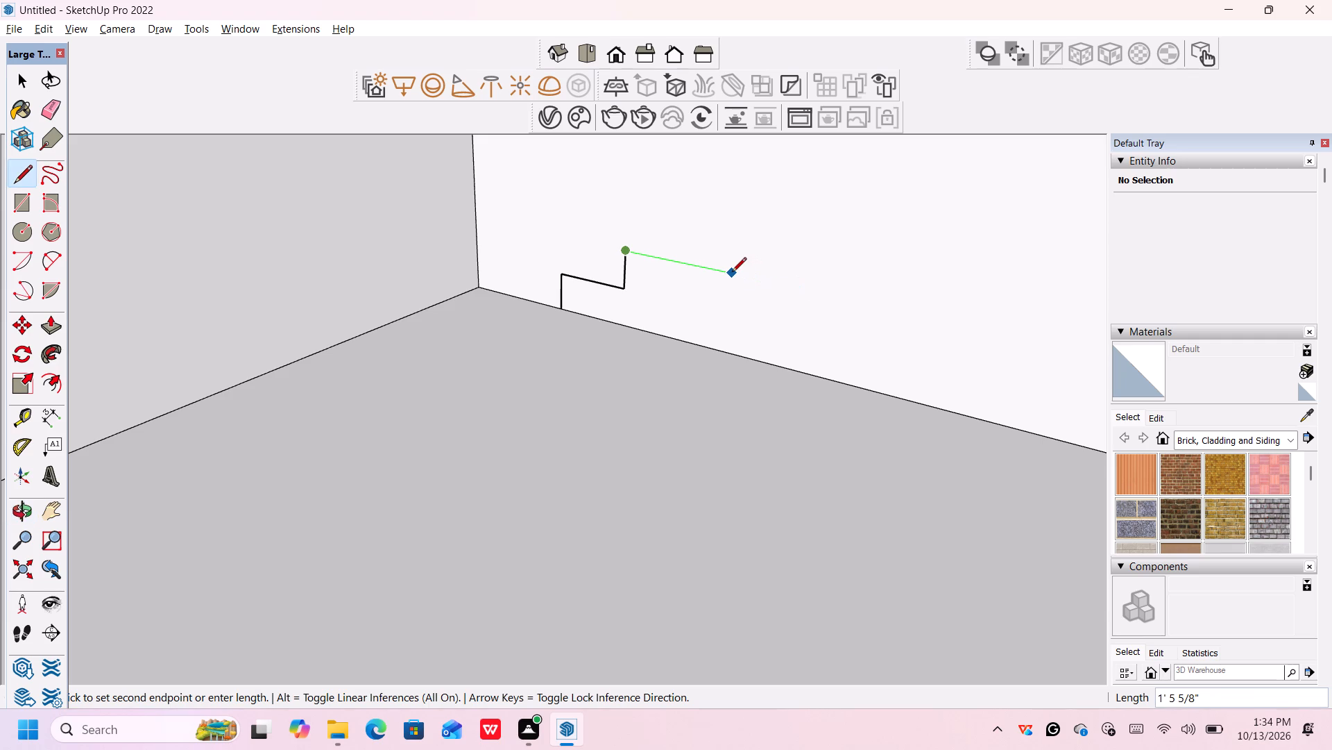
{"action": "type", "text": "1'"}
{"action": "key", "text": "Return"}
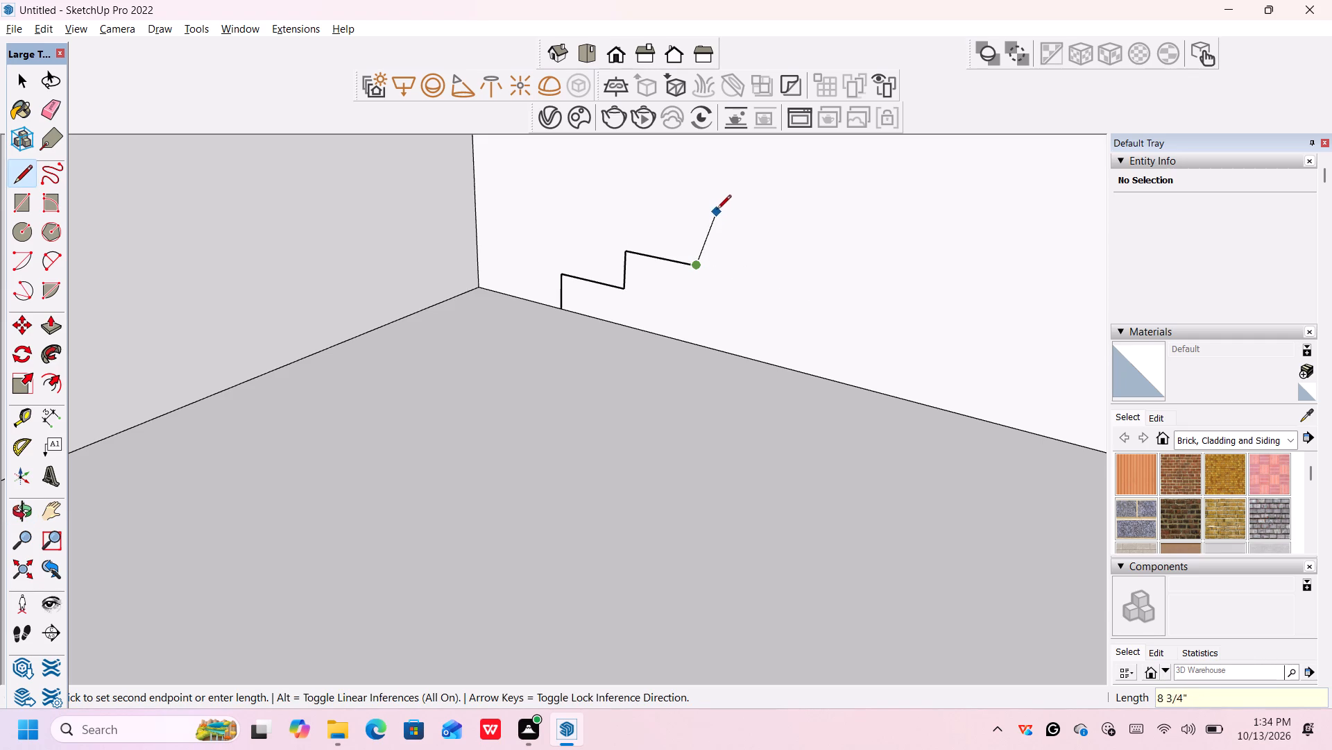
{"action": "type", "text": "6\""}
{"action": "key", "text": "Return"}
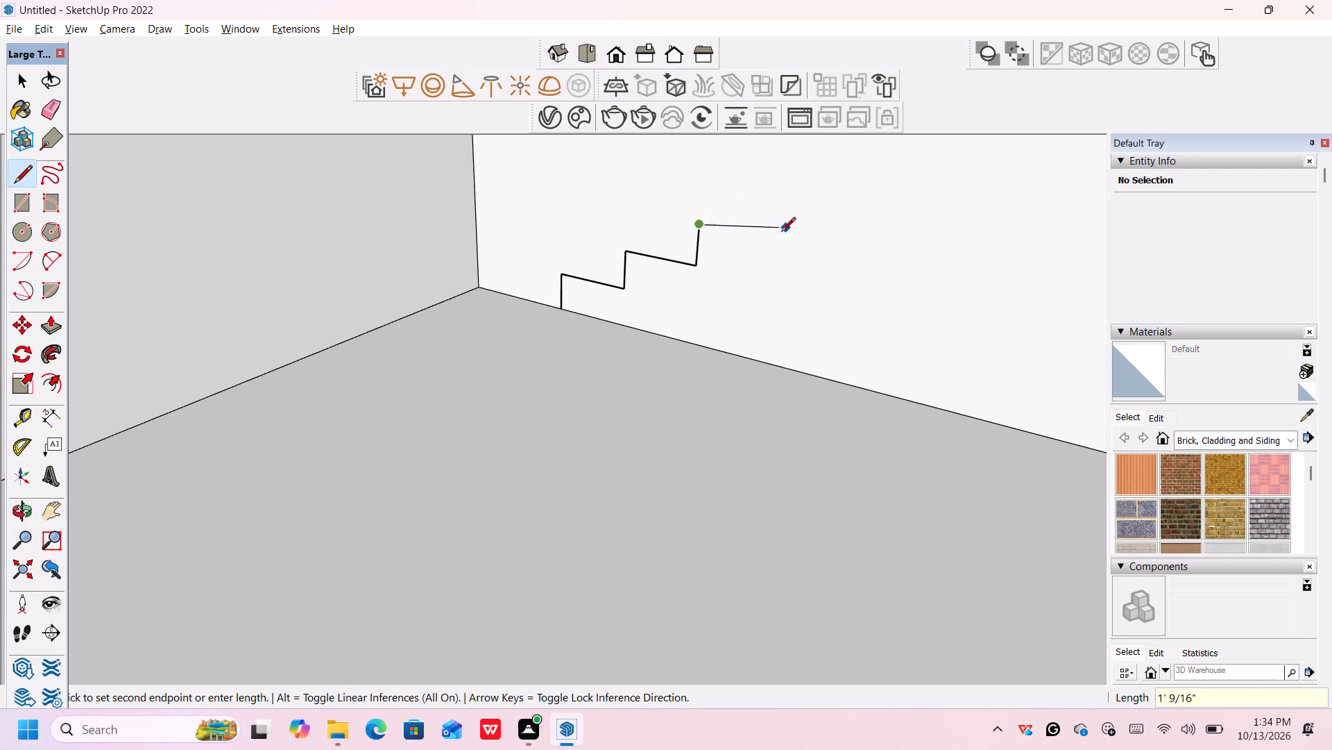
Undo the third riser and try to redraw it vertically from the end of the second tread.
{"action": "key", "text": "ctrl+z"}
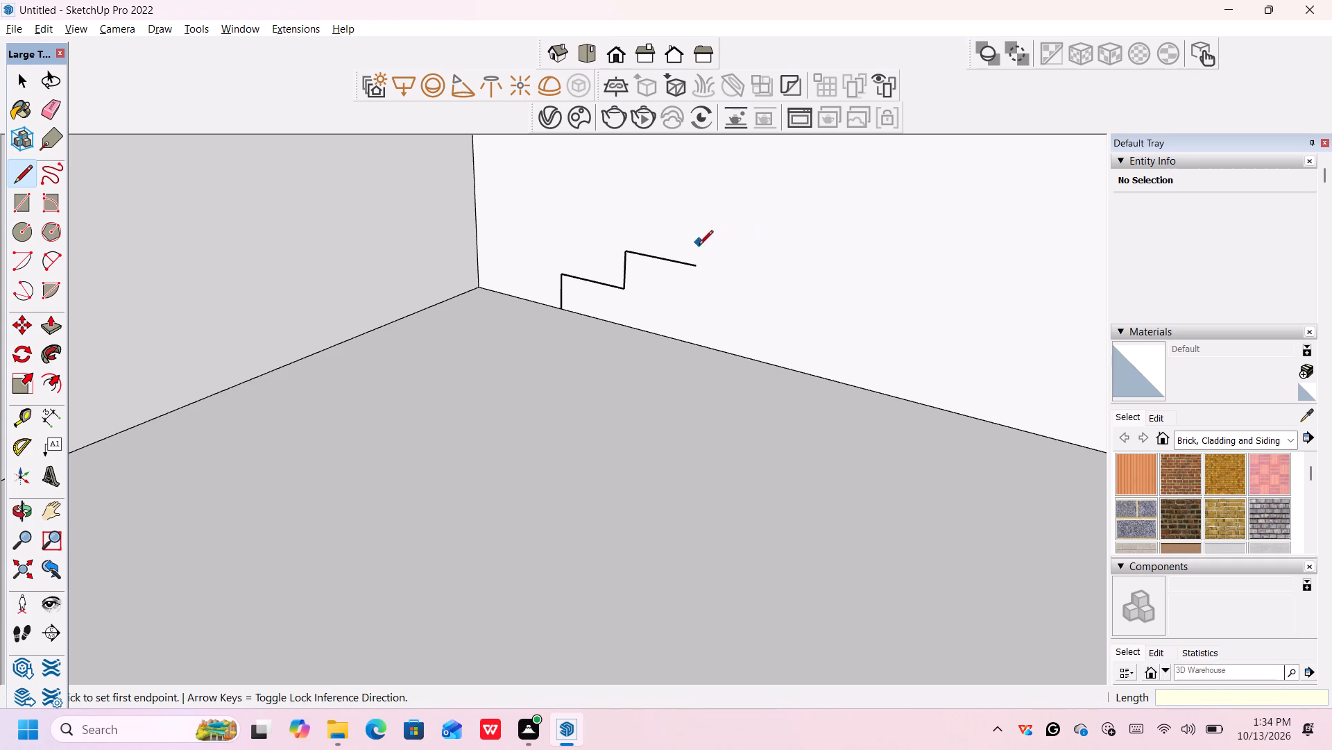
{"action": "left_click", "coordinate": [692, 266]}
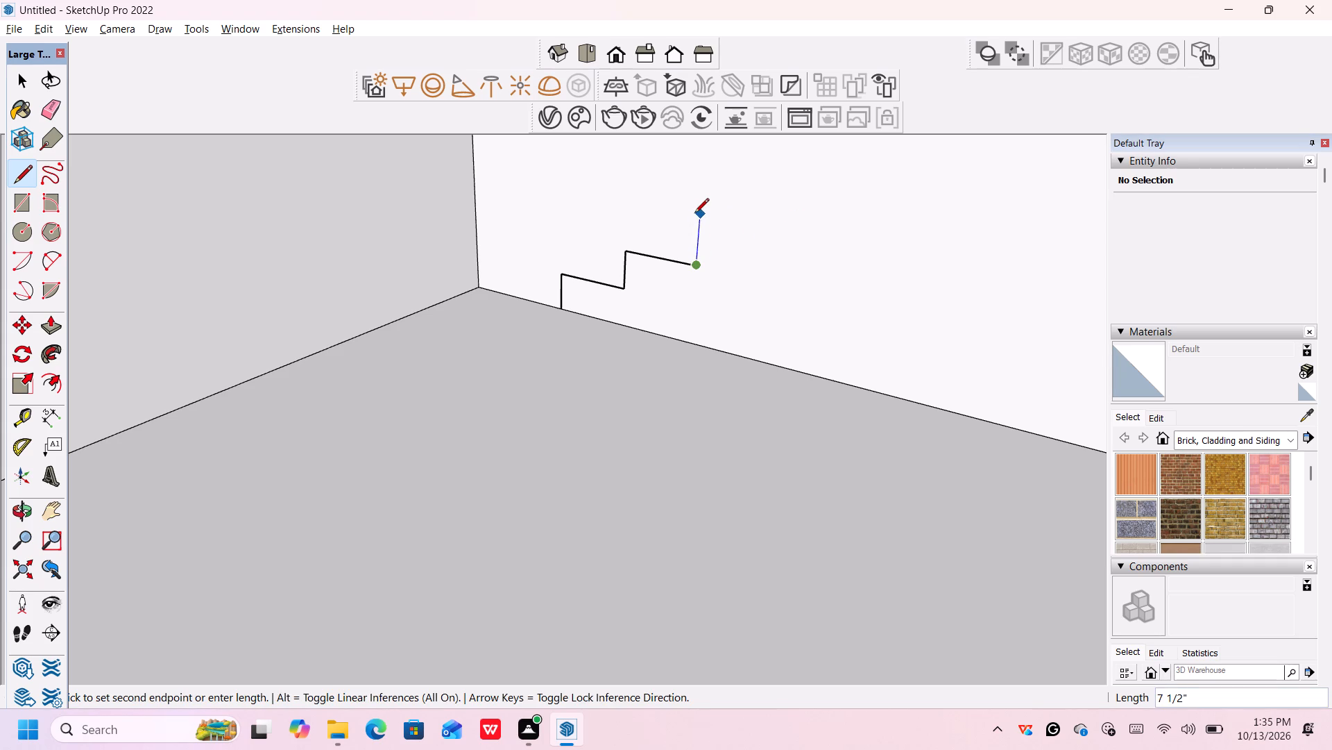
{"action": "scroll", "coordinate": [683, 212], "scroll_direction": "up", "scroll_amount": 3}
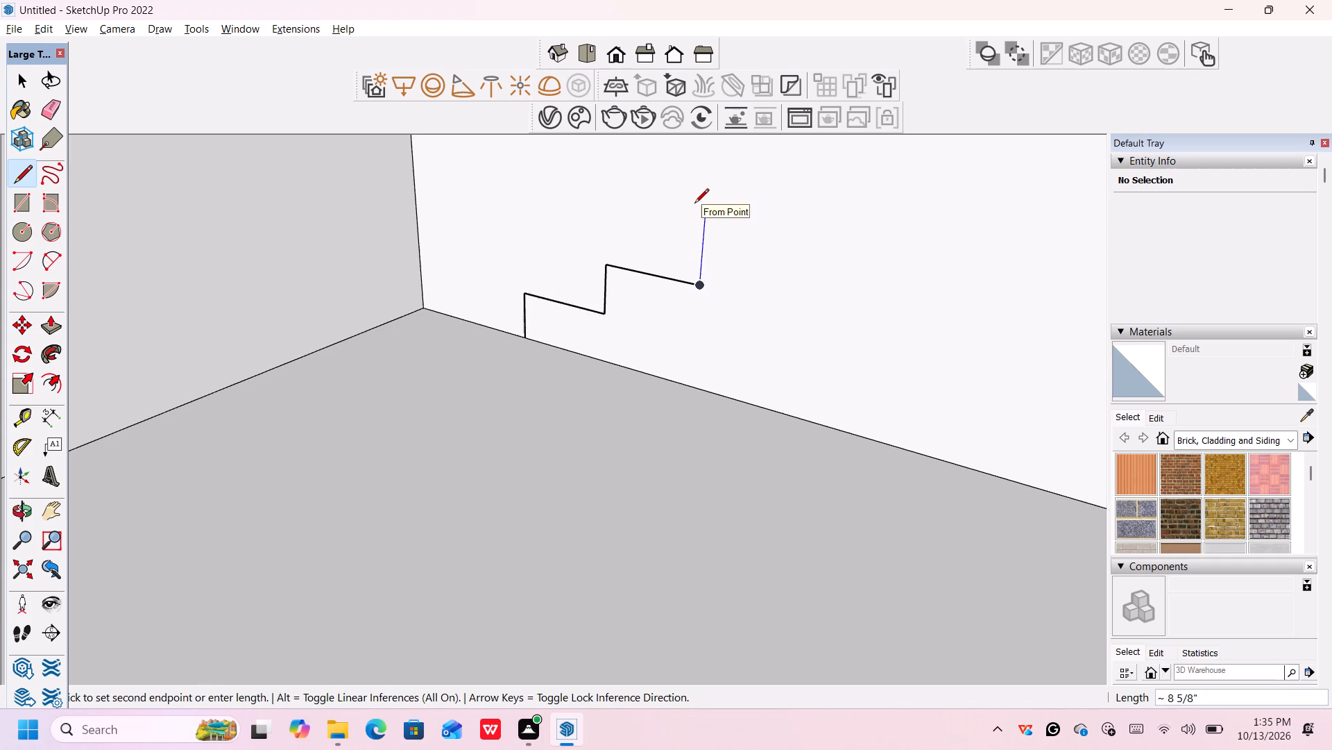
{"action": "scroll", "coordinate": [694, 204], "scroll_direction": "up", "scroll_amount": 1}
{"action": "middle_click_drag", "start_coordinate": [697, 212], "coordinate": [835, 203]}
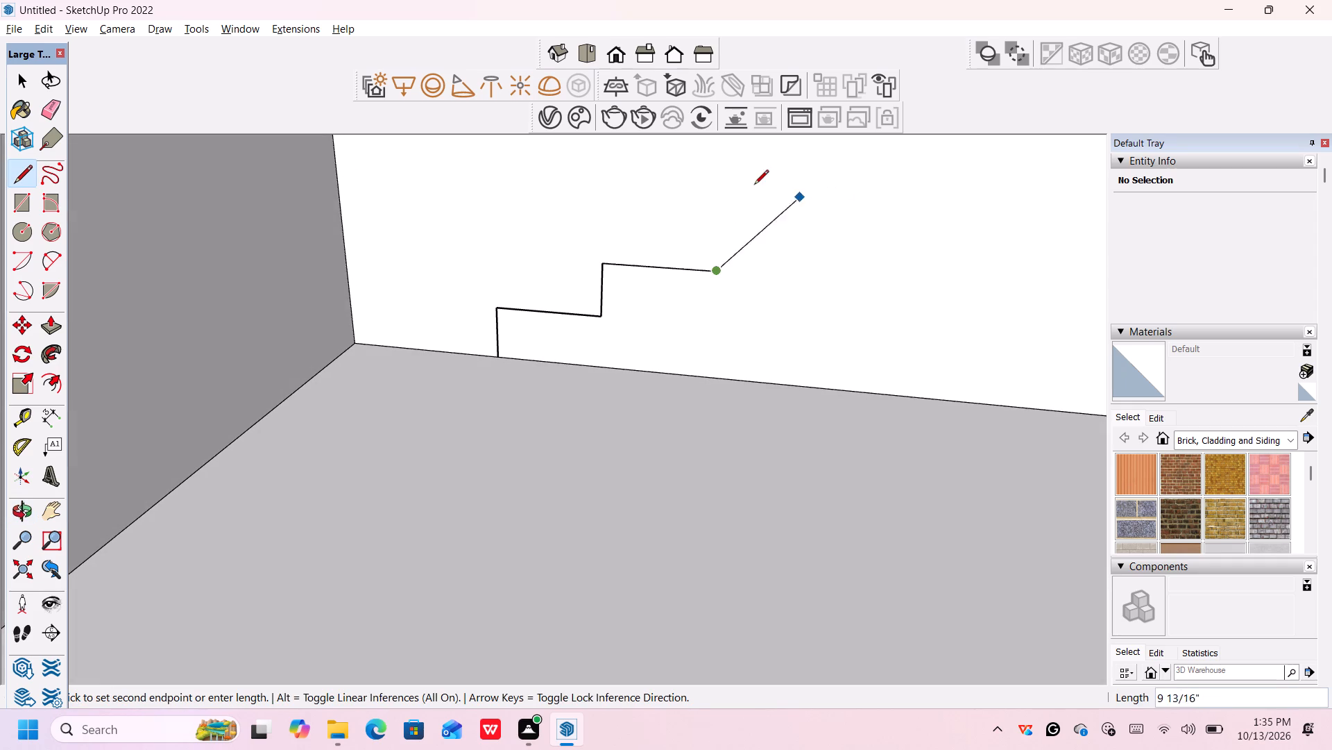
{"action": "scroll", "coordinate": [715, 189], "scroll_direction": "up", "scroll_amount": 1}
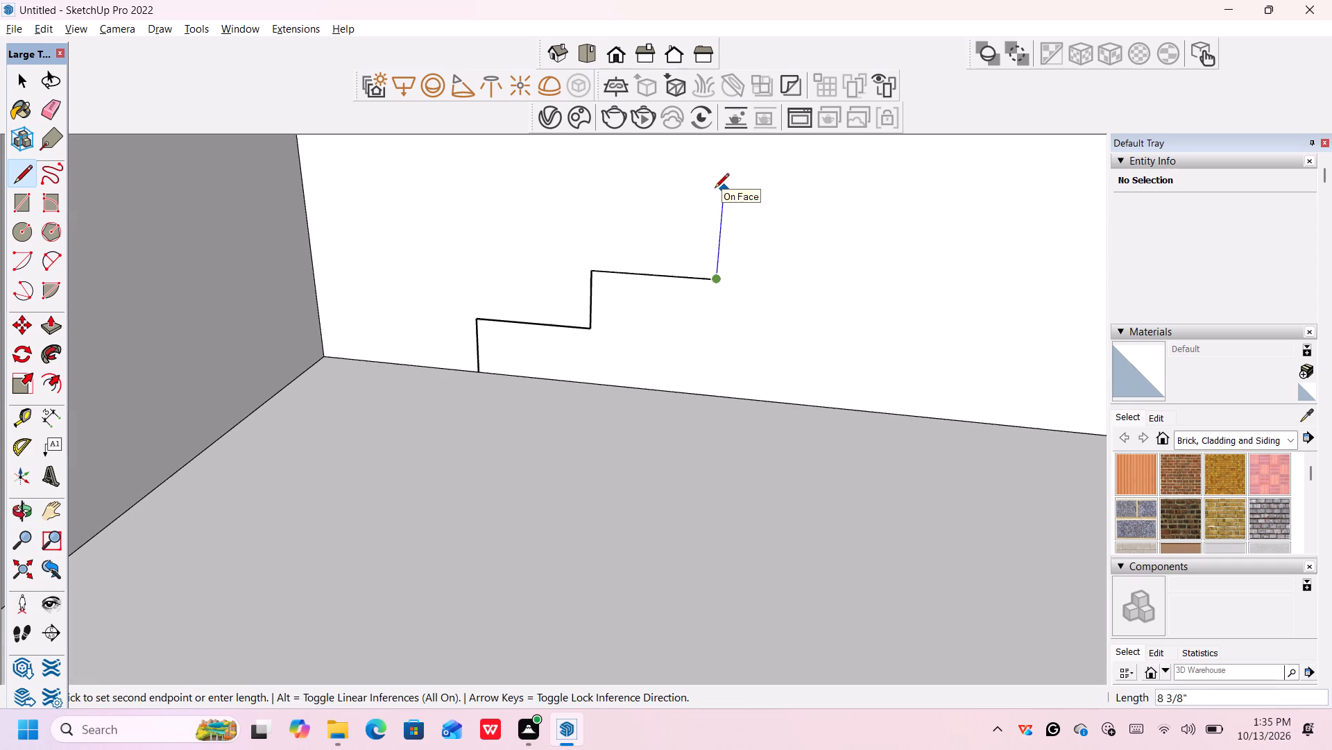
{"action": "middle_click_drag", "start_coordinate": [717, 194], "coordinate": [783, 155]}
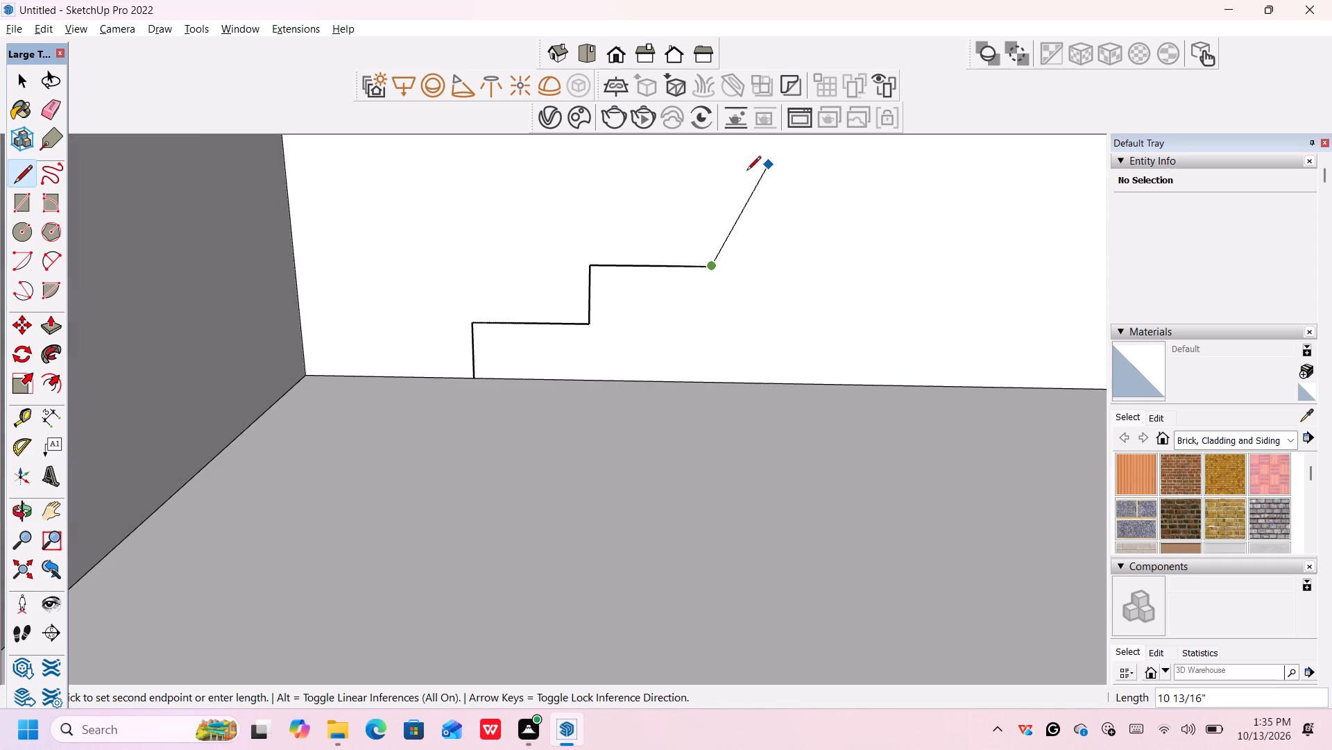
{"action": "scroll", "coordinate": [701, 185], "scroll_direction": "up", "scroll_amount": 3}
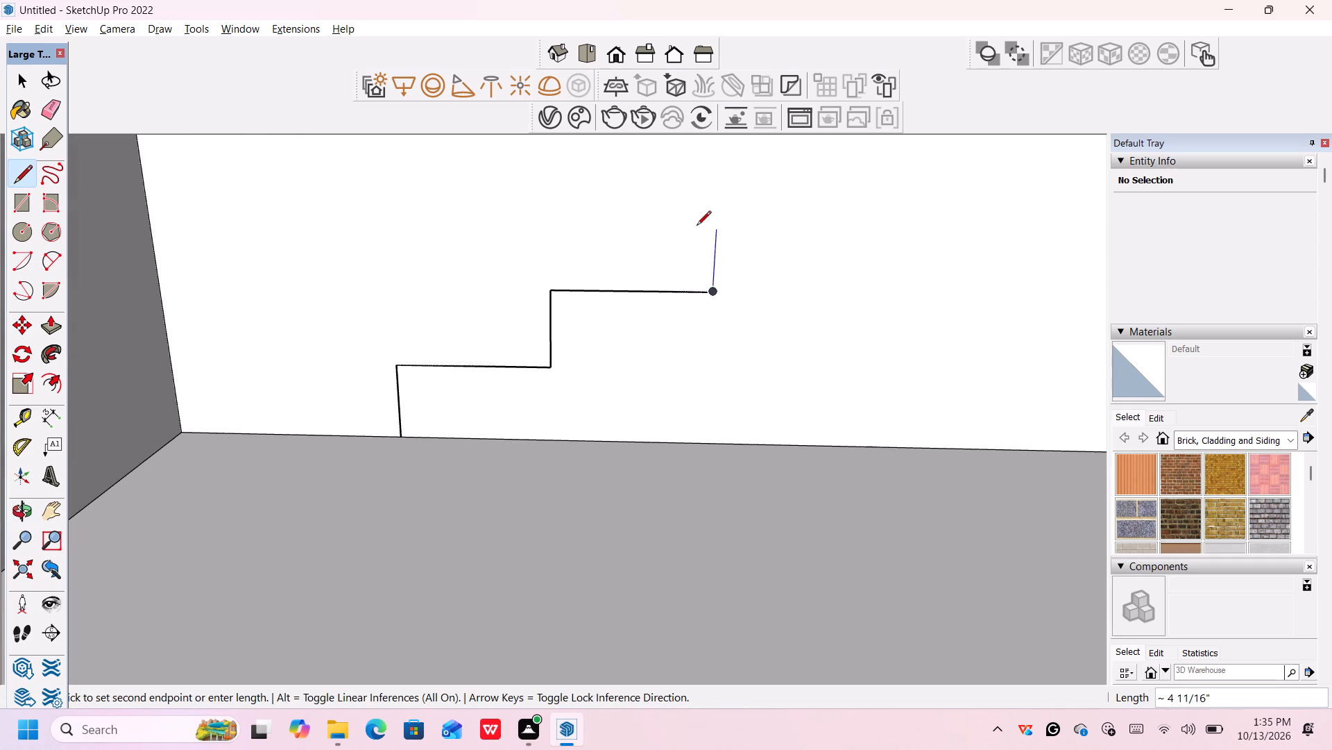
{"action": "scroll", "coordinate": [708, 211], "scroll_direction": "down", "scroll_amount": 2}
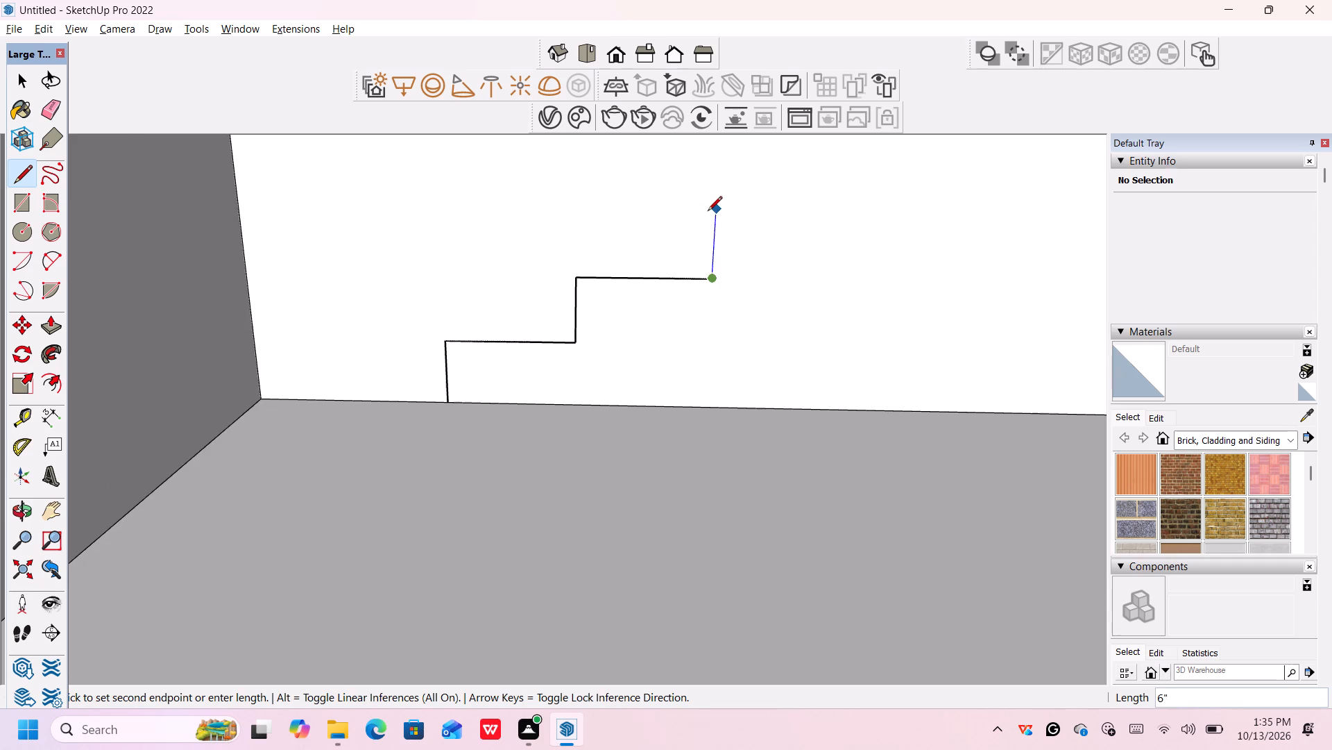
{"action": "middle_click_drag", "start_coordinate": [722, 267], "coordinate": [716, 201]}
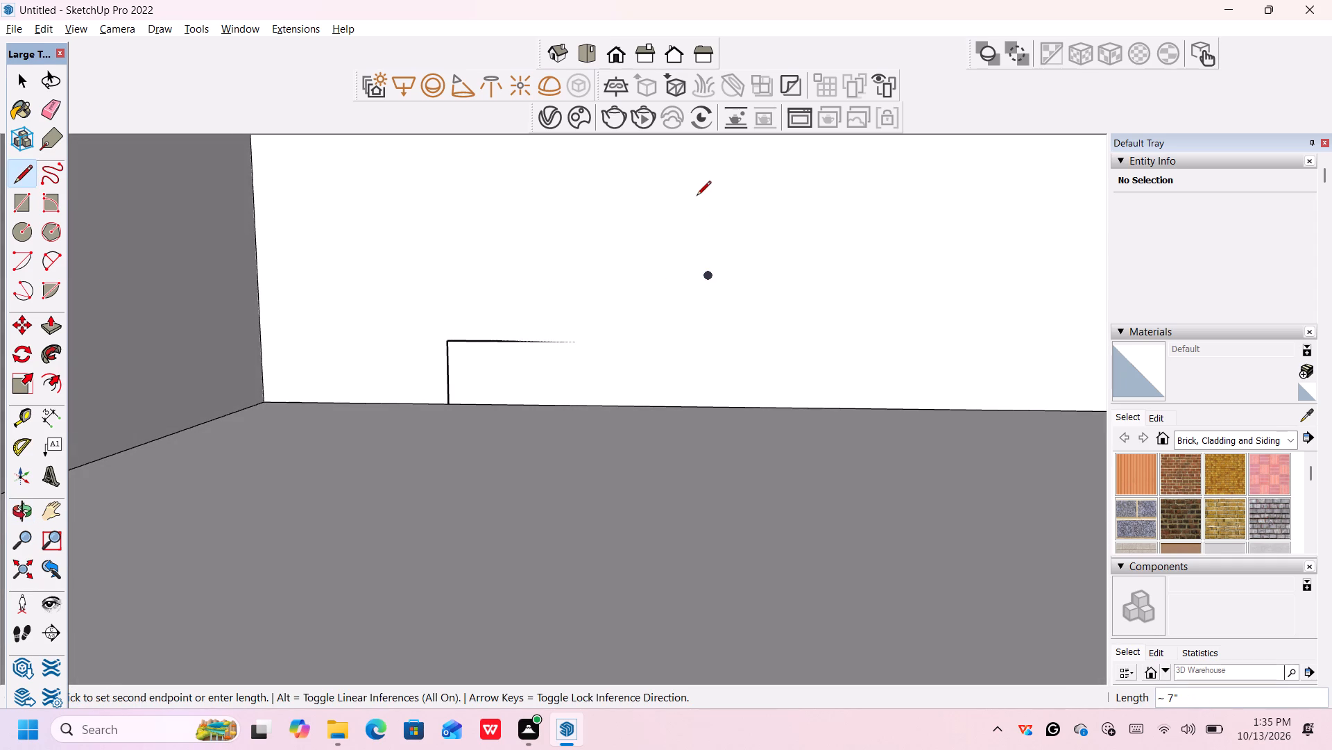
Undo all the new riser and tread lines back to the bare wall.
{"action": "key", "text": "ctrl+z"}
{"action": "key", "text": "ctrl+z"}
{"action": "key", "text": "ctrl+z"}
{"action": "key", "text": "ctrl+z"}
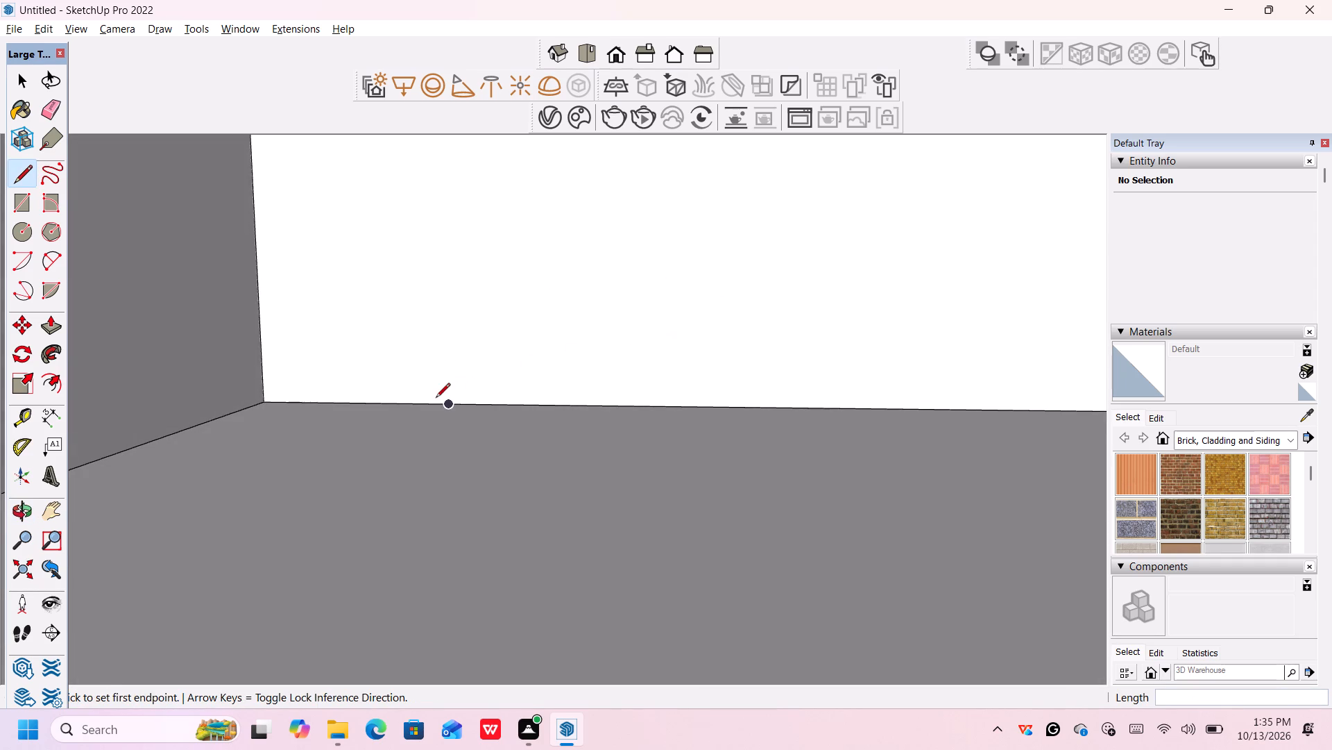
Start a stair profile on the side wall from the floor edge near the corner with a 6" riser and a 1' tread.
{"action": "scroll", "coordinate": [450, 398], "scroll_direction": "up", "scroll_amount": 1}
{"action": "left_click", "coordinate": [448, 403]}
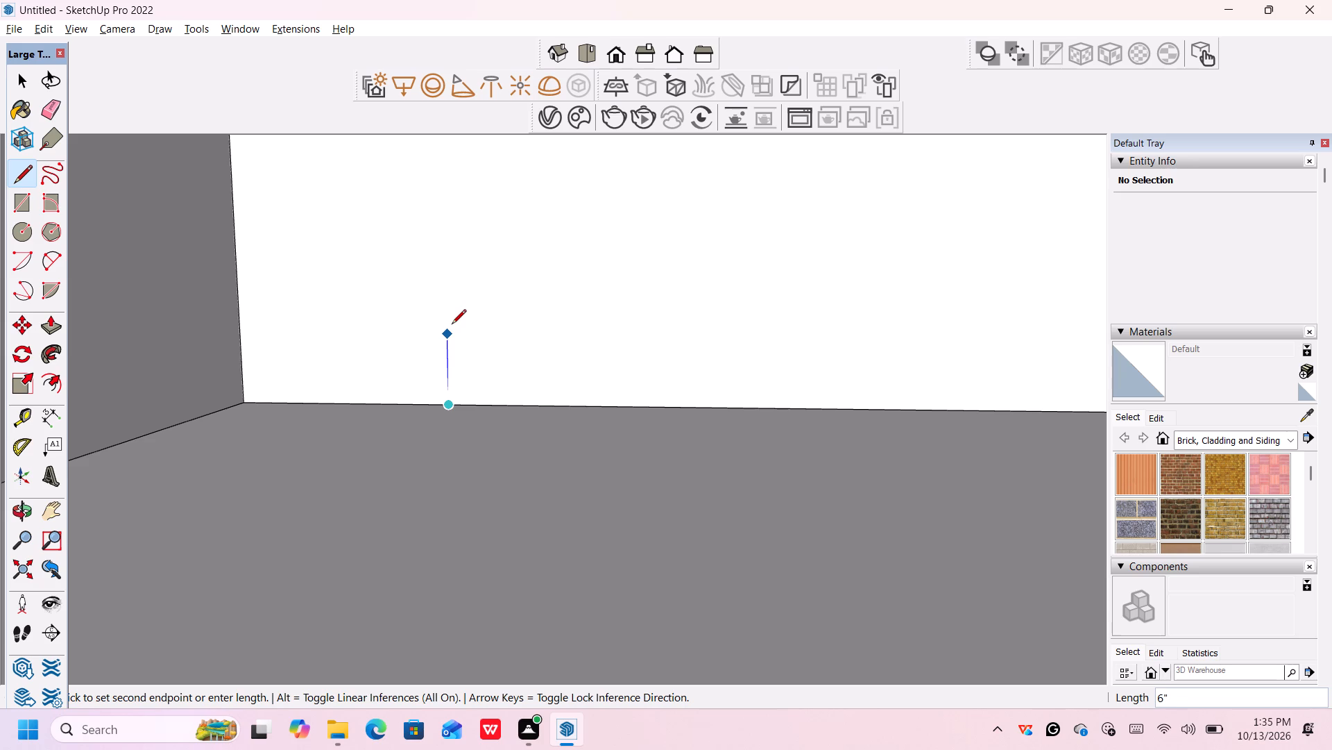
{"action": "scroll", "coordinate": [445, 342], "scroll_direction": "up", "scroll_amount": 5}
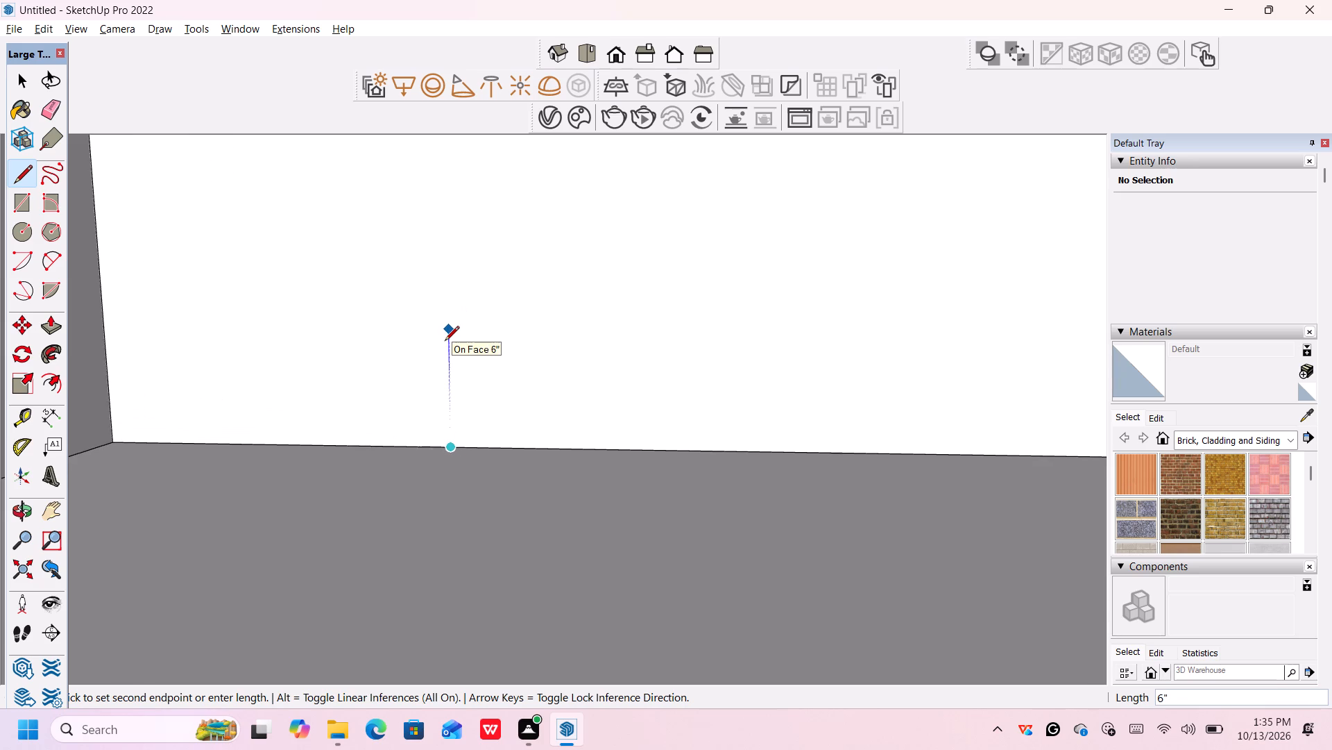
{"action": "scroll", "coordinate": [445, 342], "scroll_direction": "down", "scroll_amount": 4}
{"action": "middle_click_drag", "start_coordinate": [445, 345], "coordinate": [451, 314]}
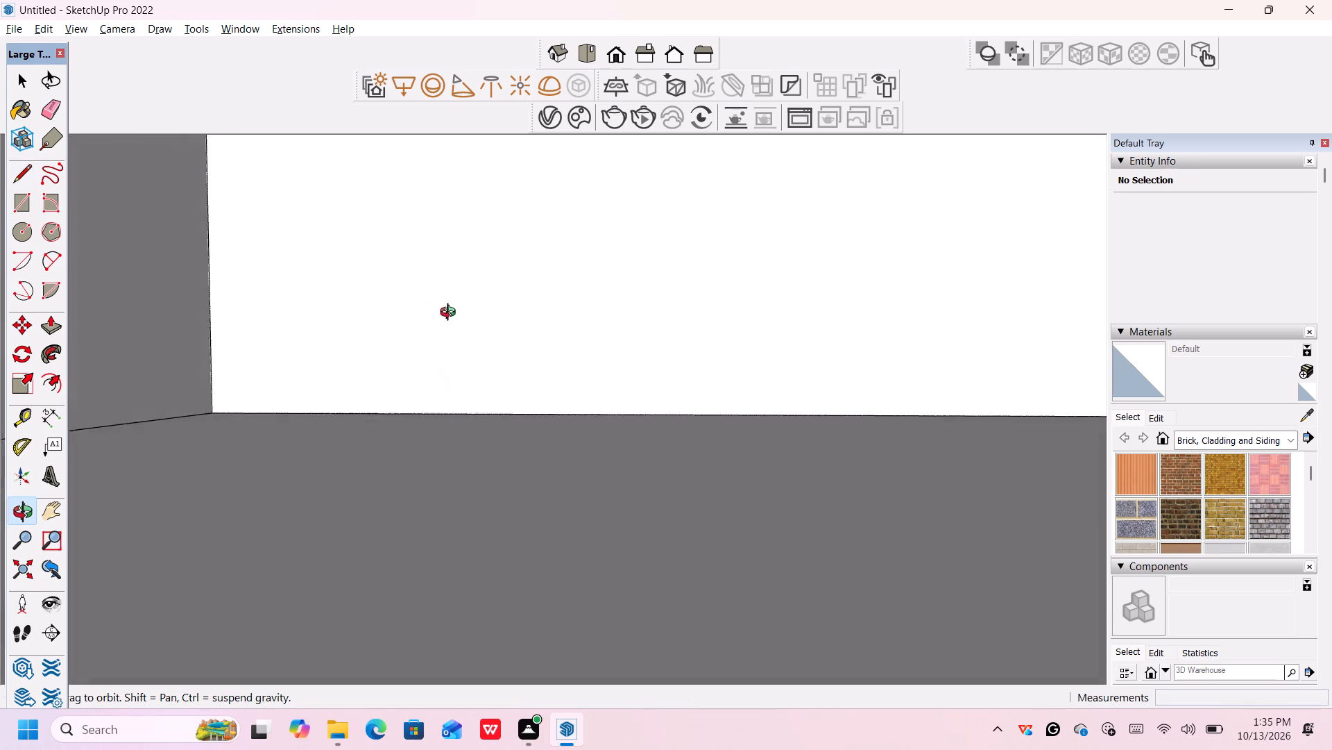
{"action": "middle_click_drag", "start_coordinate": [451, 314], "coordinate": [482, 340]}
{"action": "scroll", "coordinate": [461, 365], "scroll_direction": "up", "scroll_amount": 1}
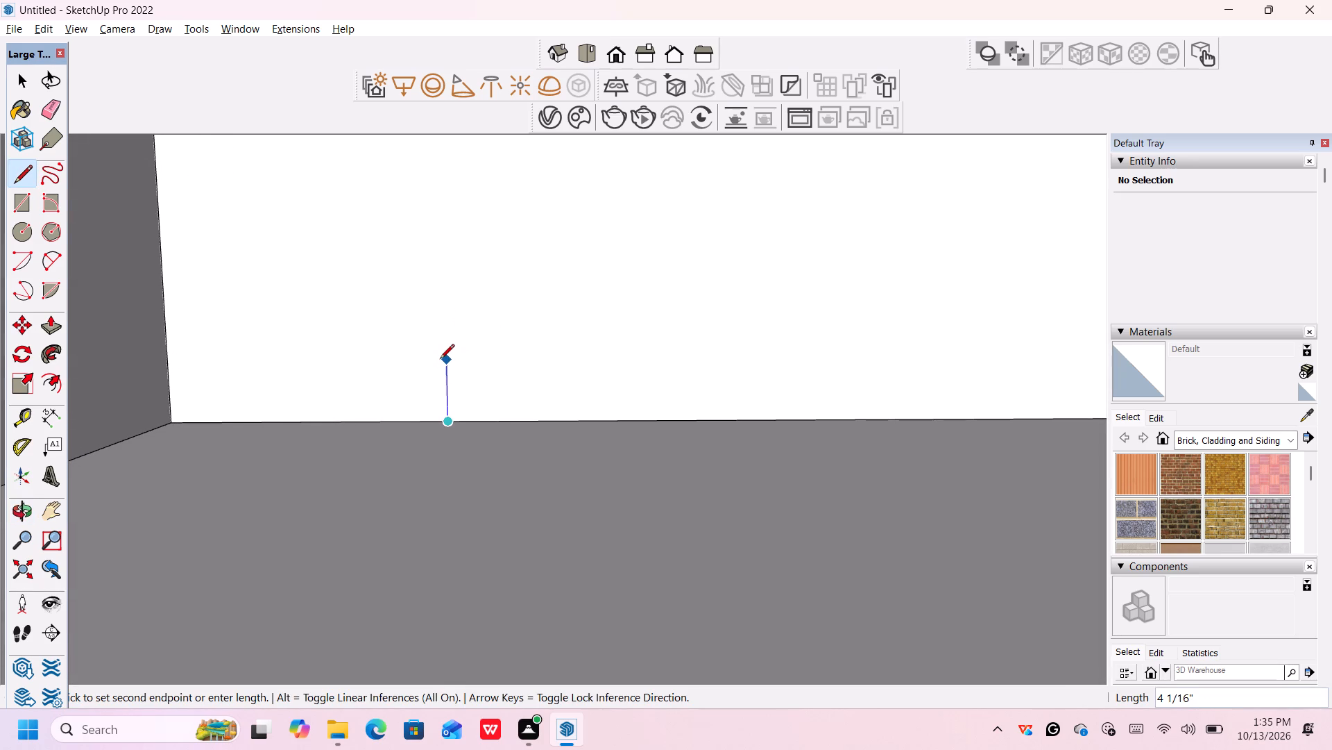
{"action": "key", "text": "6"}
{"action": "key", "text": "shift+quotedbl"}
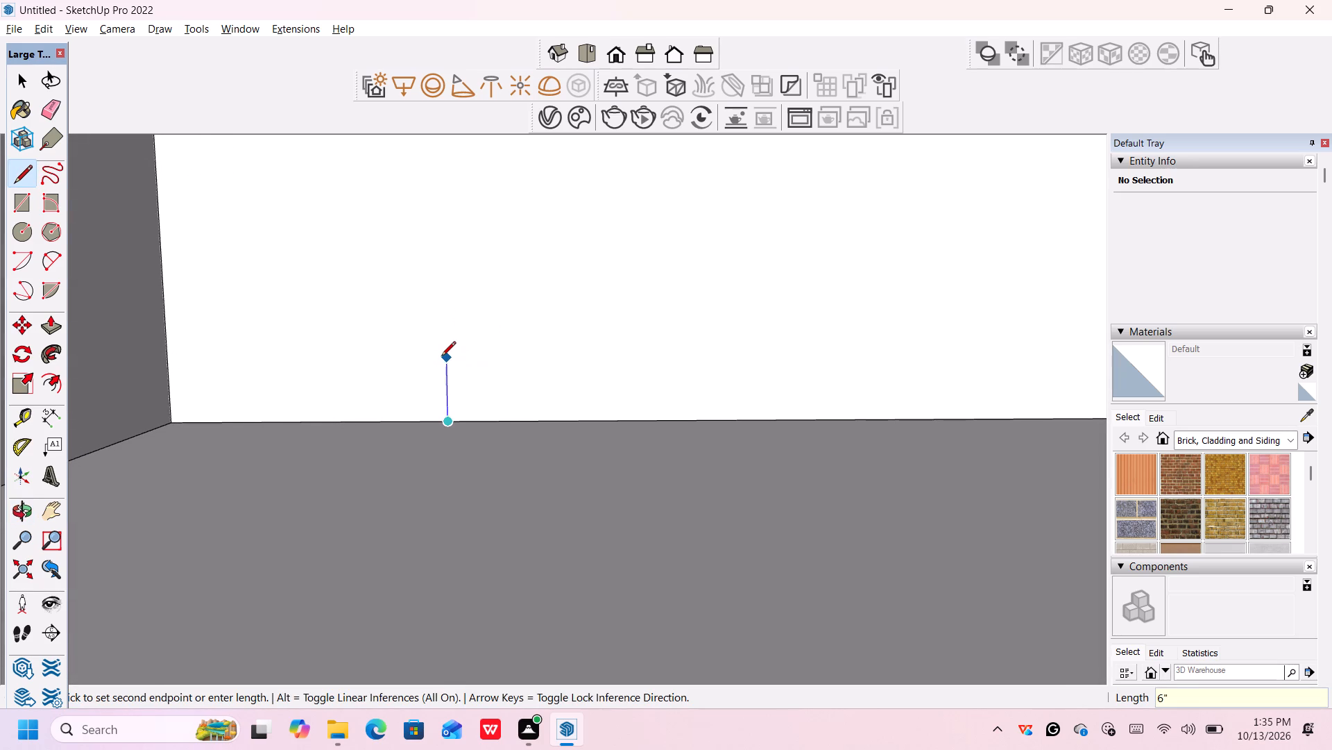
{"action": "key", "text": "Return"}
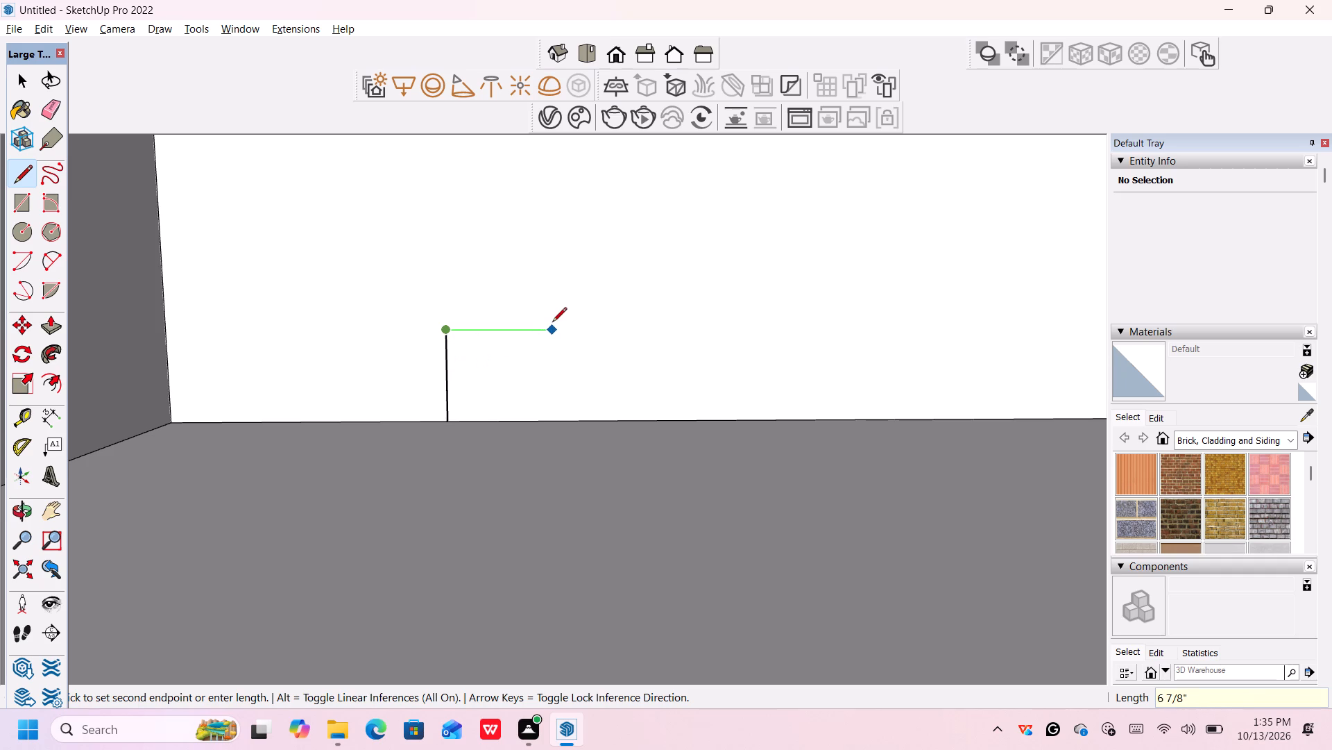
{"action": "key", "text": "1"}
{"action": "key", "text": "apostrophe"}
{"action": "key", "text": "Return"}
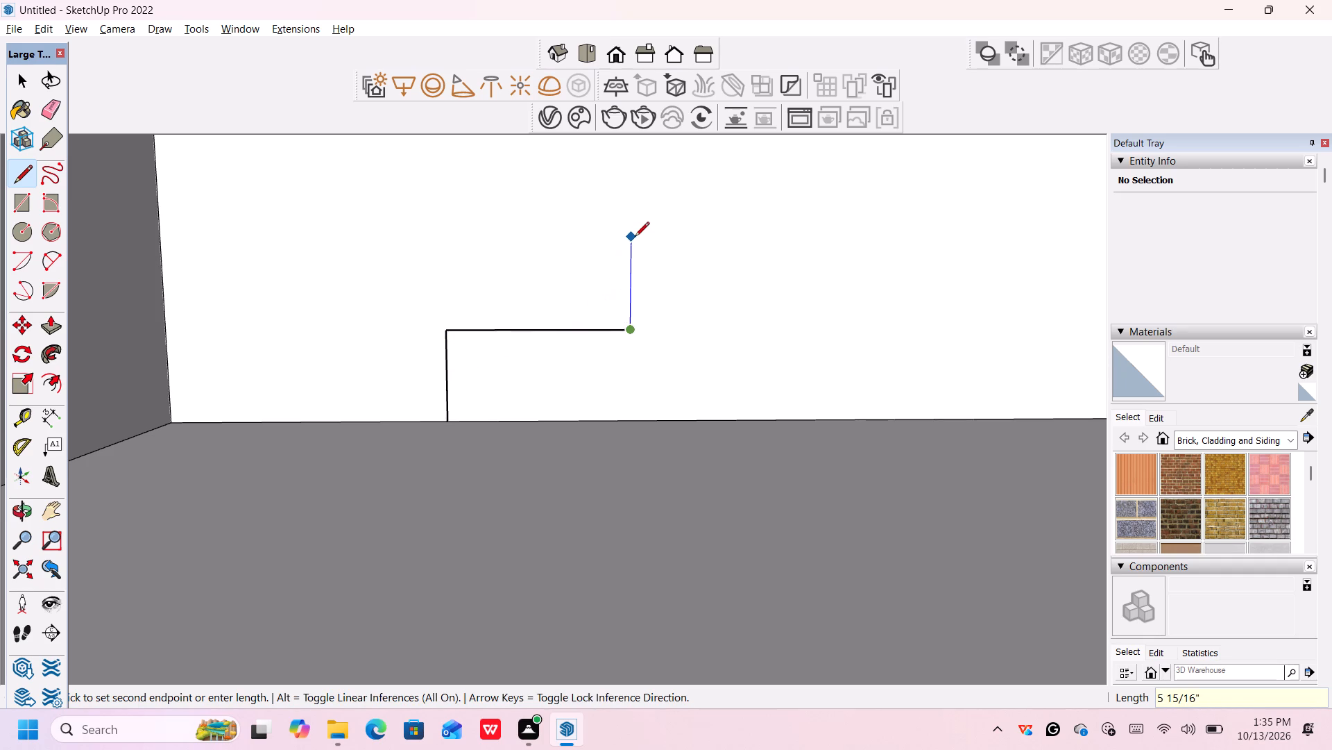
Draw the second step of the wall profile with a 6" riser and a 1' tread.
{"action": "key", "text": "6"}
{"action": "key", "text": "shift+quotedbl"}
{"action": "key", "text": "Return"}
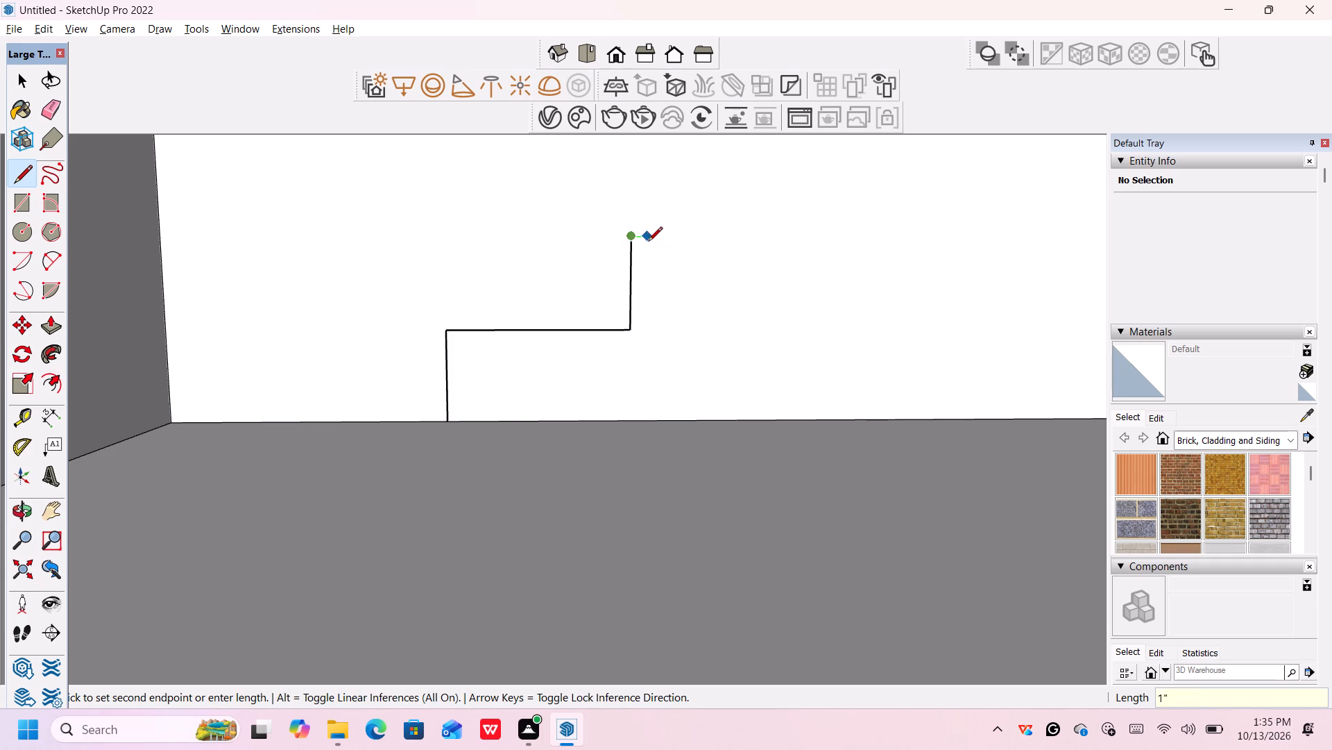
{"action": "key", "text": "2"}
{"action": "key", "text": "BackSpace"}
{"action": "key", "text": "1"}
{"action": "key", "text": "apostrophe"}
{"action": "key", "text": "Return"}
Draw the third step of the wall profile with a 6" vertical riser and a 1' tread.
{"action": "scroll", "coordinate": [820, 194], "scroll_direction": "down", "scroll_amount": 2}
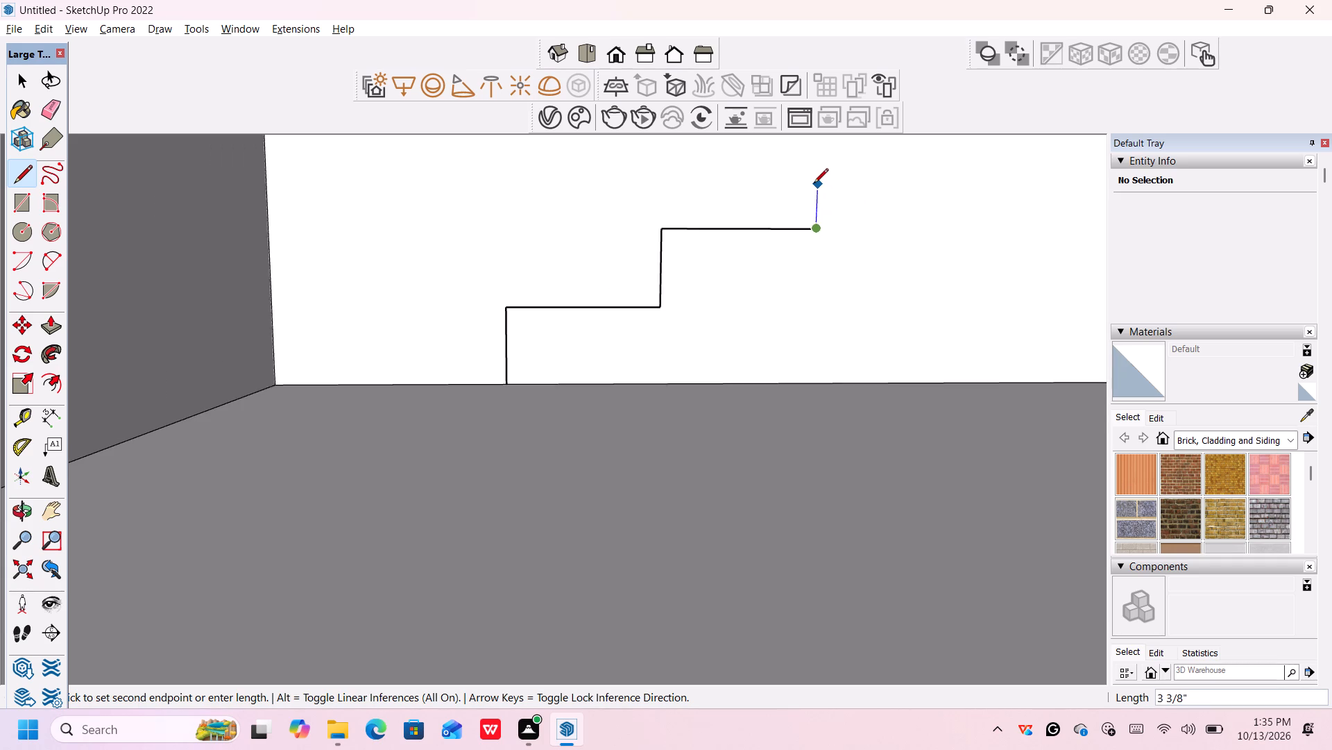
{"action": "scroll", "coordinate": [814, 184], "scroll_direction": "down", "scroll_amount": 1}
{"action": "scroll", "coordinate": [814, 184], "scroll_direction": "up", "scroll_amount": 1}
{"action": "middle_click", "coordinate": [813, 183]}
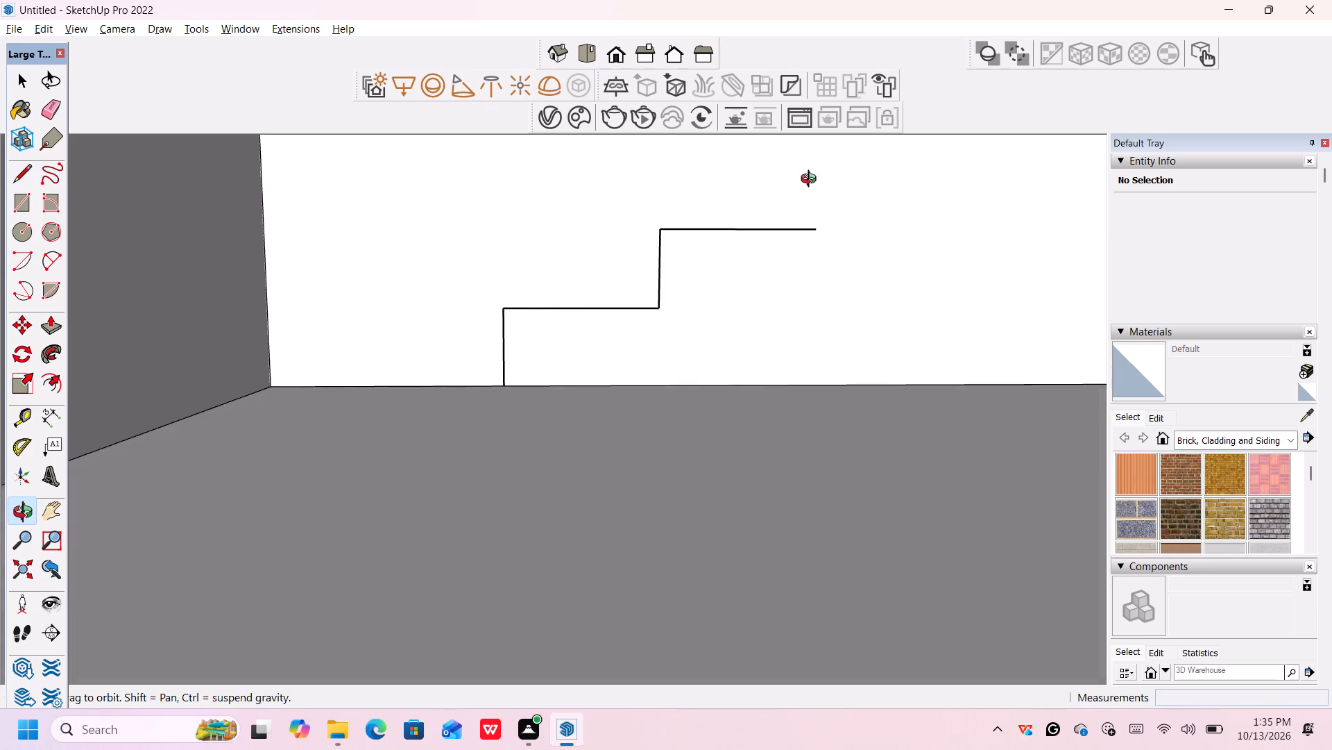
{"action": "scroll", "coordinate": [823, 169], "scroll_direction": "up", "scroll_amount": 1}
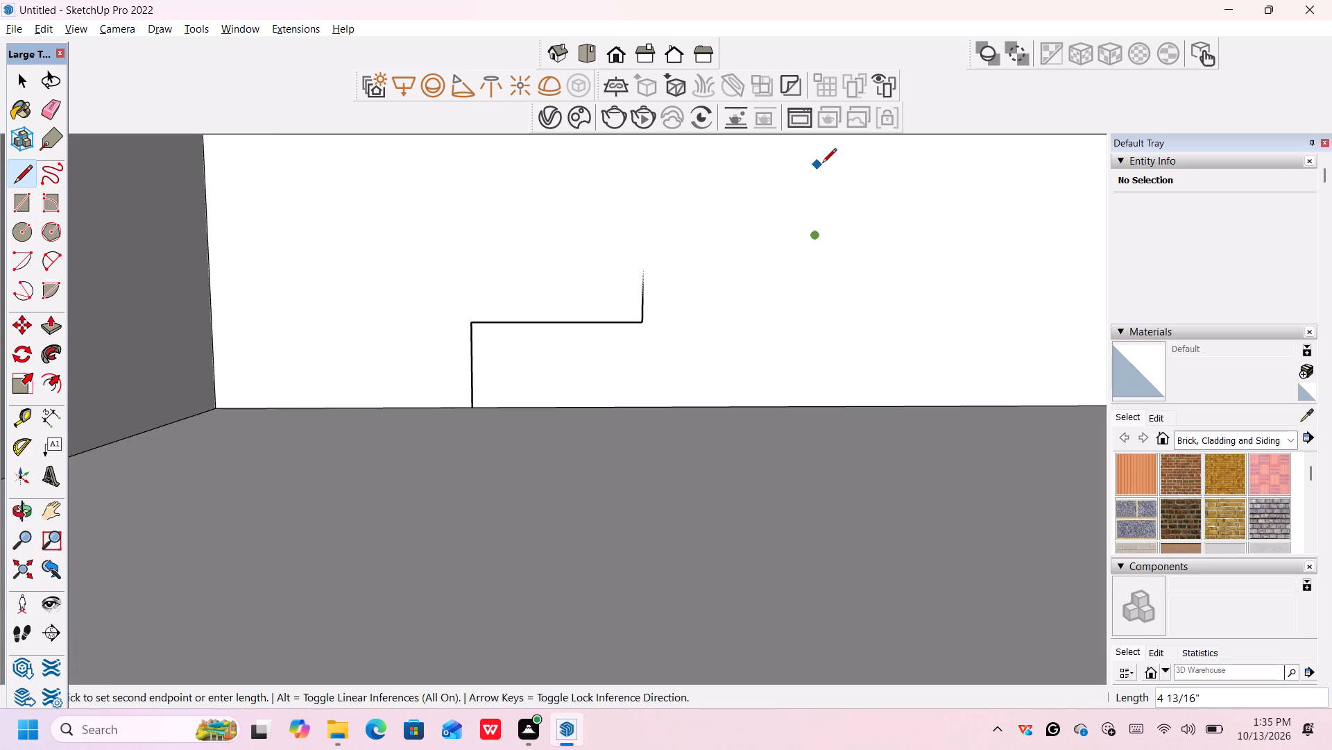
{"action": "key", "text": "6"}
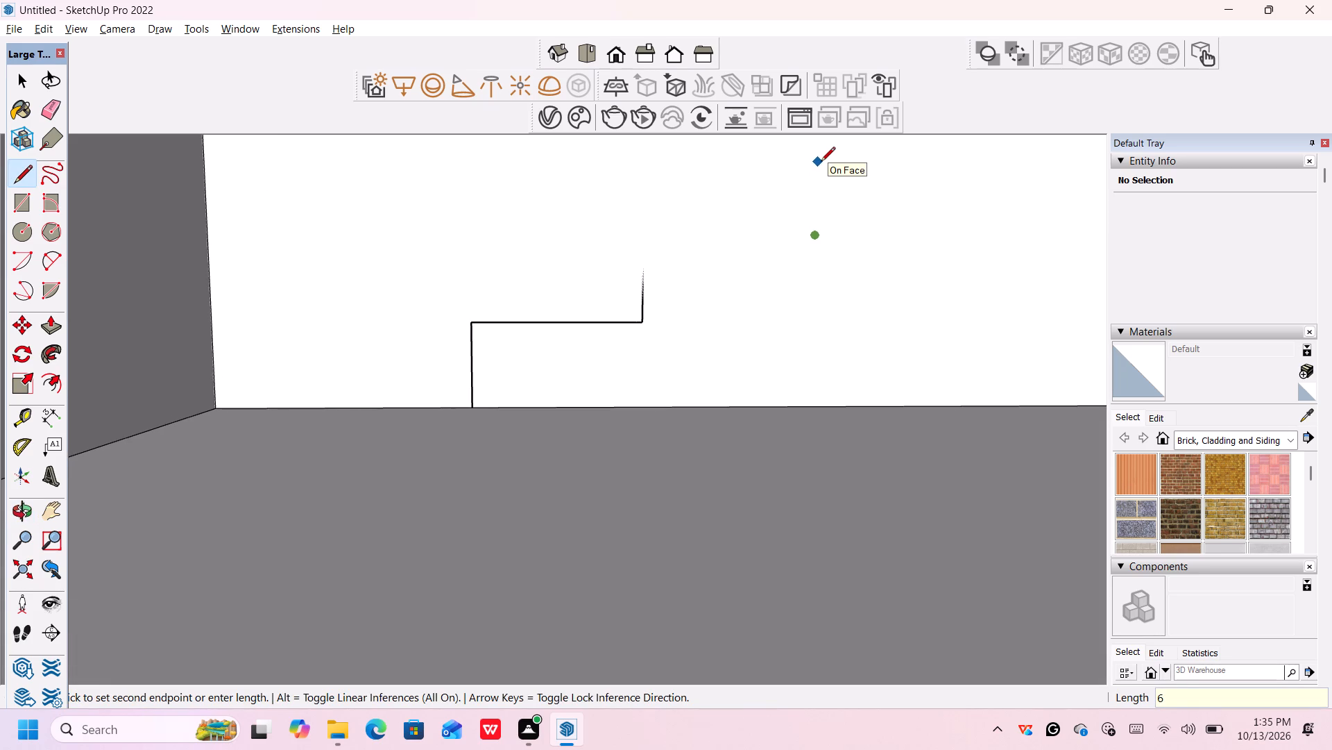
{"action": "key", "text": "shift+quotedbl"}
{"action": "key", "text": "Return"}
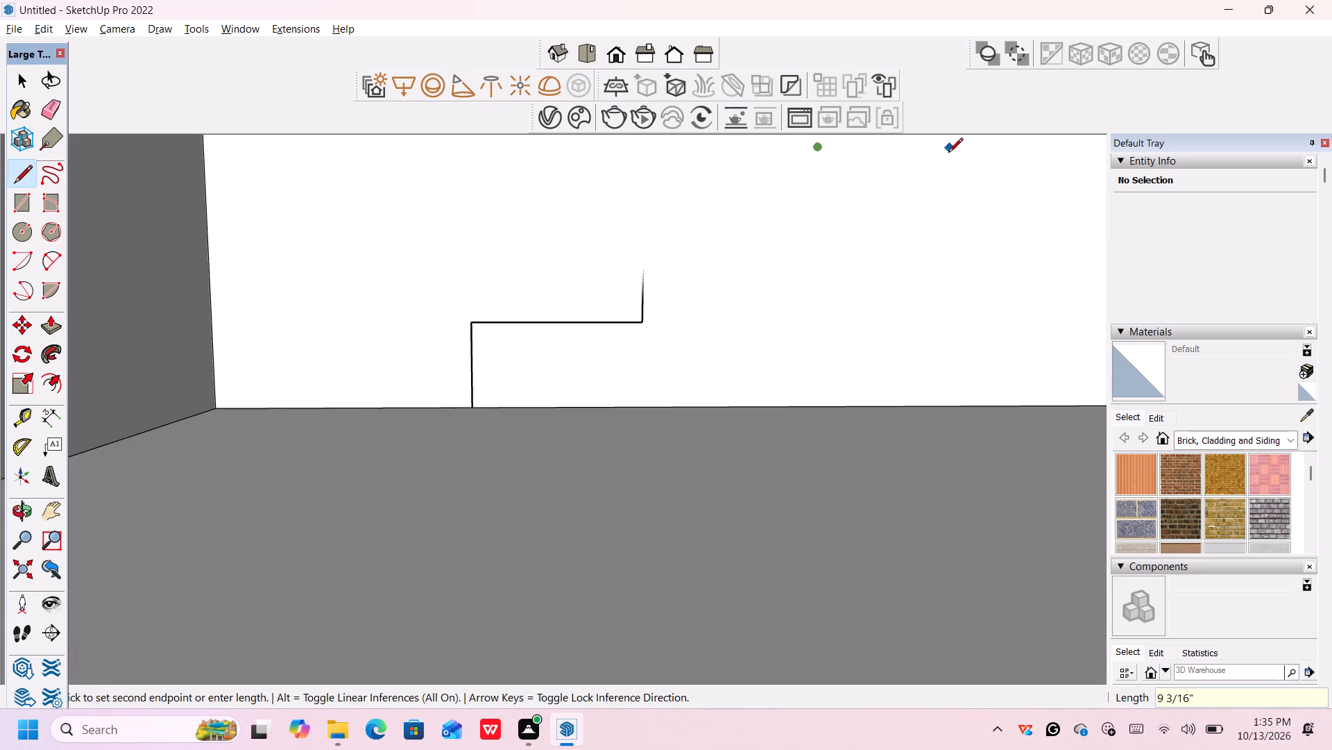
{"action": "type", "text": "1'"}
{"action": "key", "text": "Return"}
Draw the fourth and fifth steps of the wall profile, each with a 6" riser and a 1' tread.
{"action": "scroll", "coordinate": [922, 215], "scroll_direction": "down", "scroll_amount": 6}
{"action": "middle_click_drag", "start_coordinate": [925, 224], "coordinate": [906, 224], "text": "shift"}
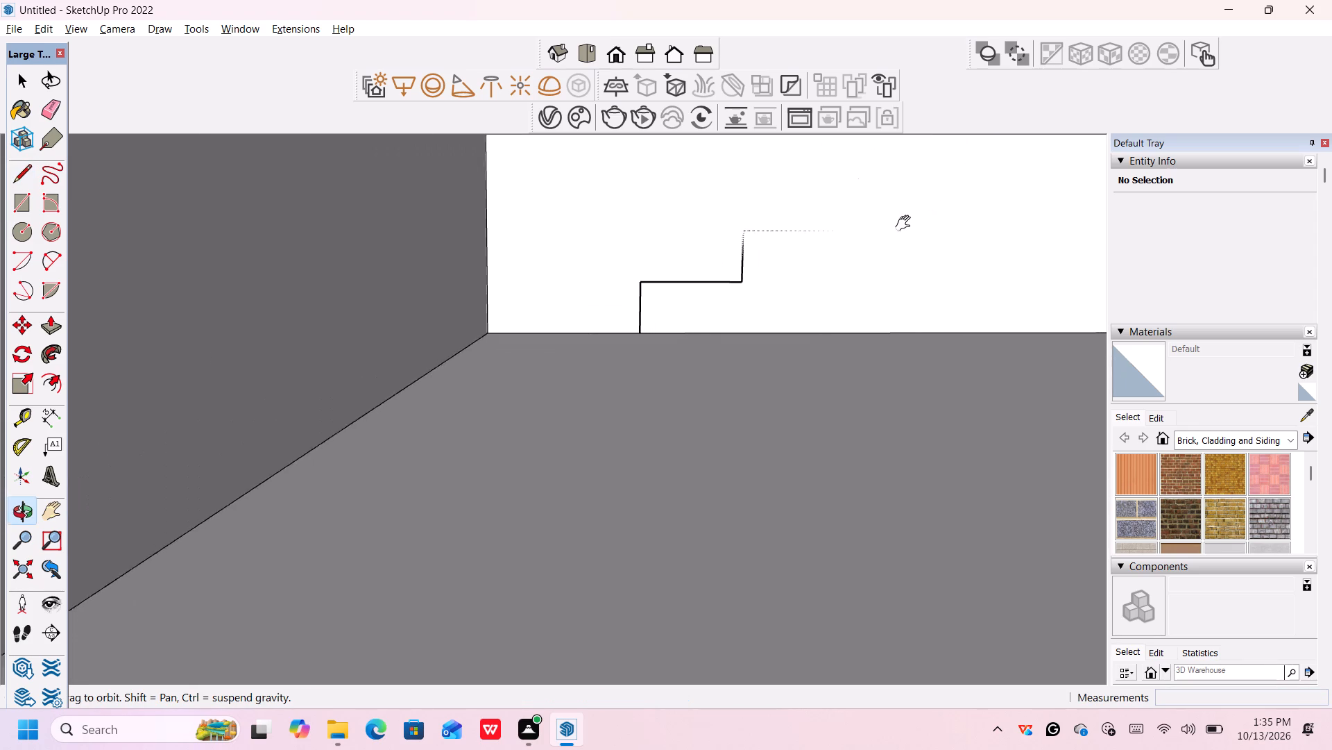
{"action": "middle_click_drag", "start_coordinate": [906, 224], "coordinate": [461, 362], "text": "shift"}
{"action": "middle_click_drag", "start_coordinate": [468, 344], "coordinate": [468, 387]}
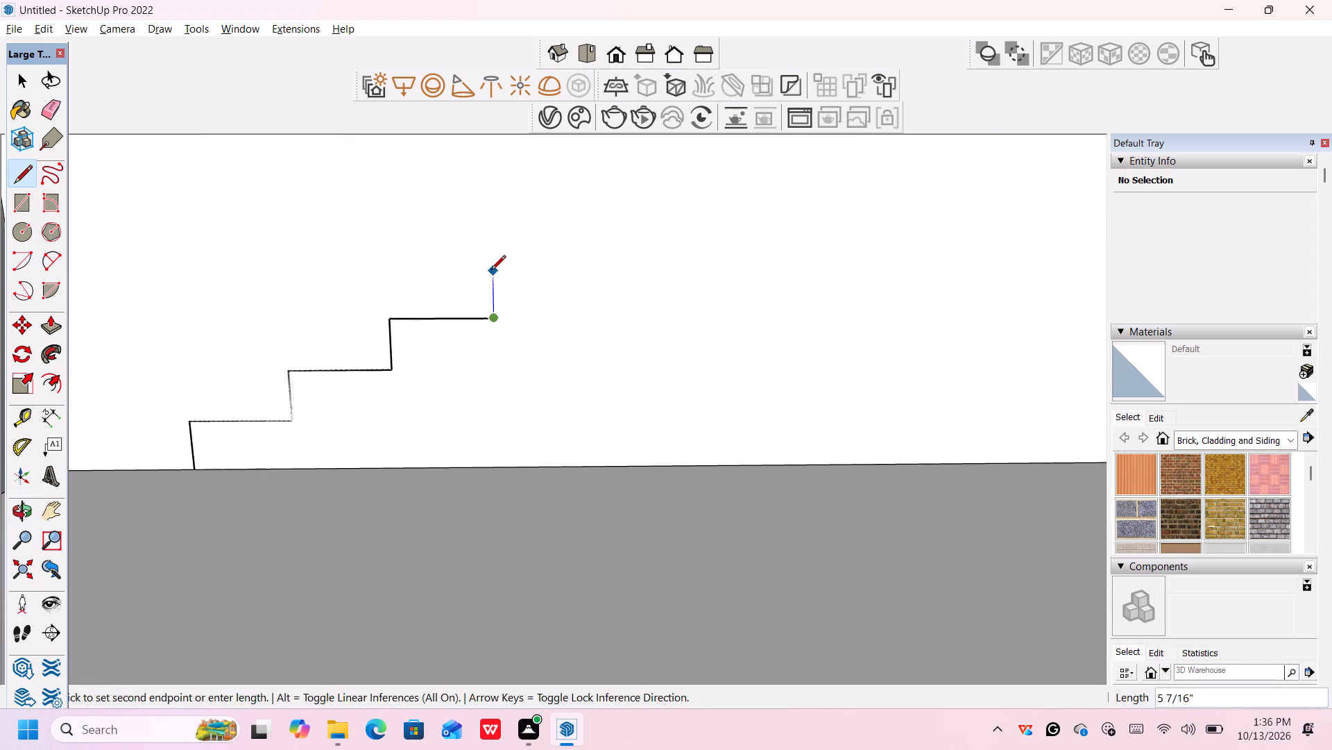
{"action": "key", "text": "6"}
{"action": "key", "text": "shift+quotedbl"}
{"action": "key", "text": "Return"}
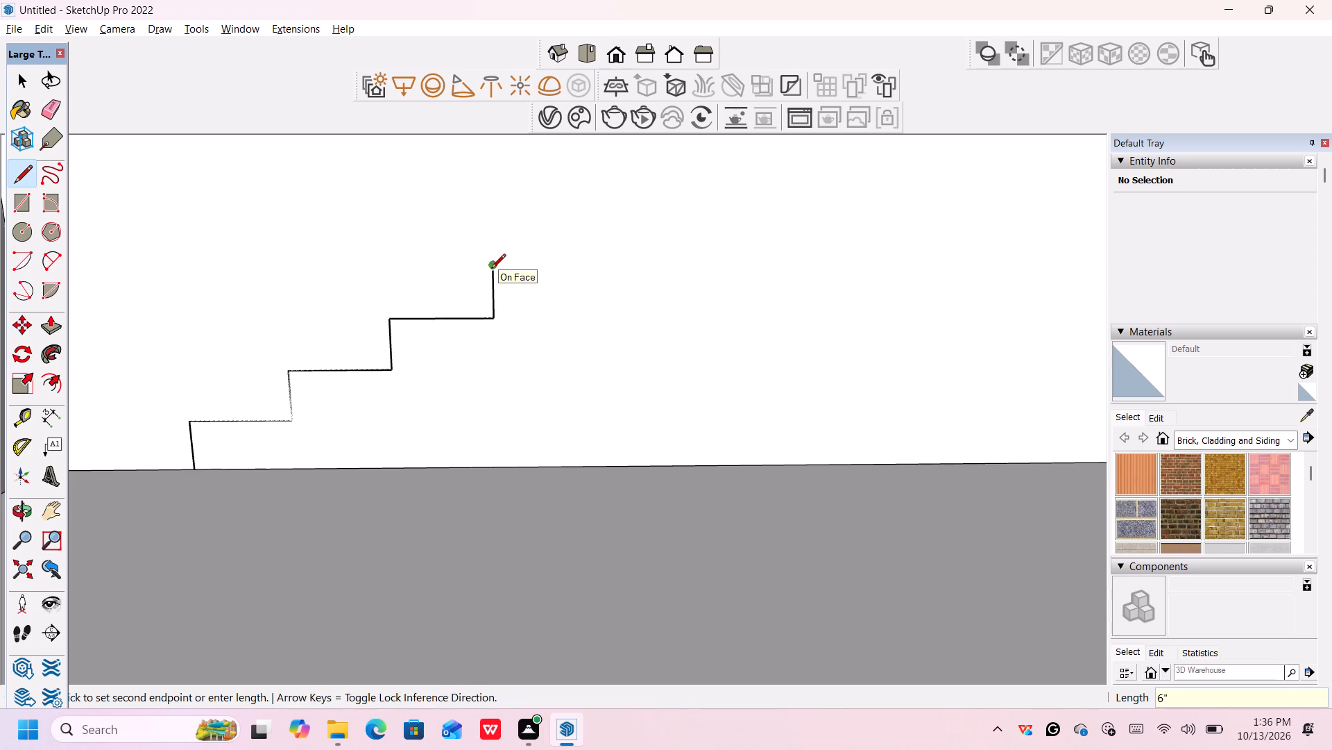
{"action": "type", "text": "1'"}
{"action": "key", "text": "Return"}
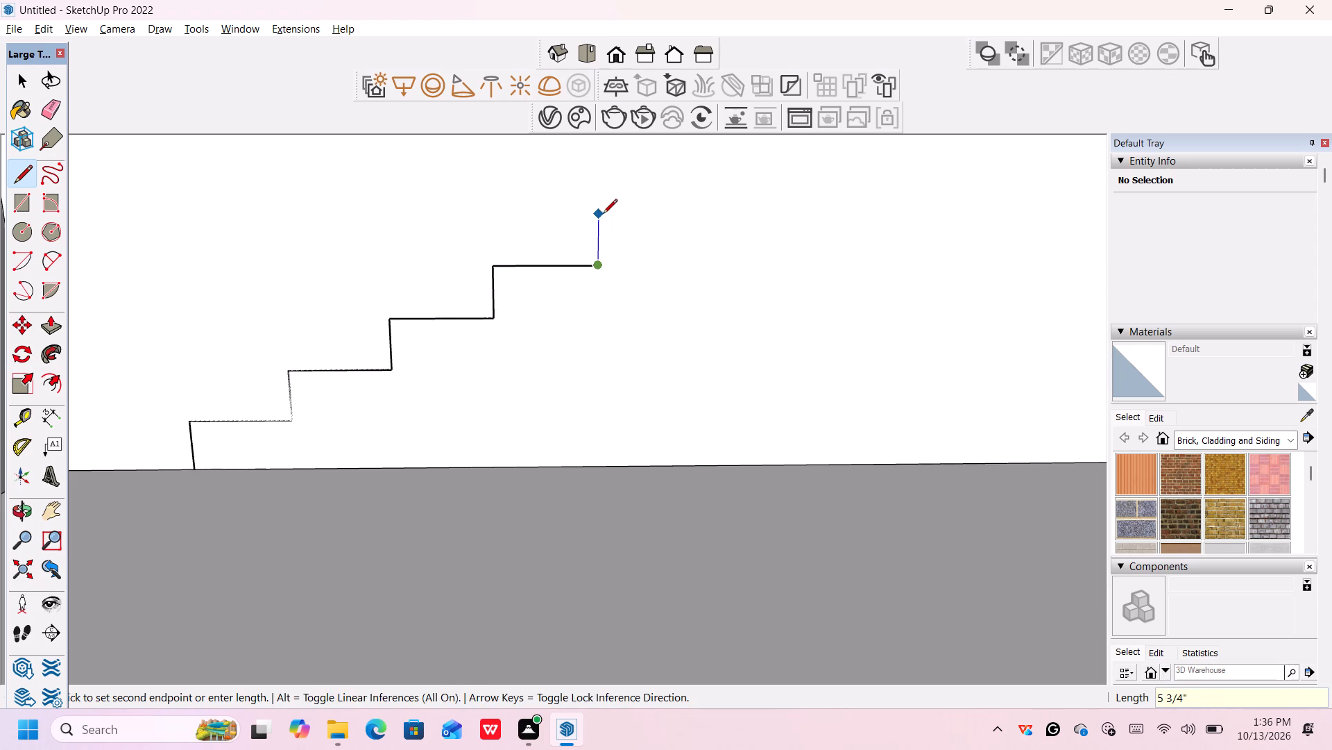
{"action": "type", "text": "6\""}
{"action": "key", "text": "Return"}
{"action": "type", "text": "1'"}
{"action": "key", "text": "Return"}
Examine how the five-step profile sits along the side wall between the corner and the opening.
{"action": "scroll", "coordinate": [698, 183], "scroll_direction": "down", "scroll_amount": 5}
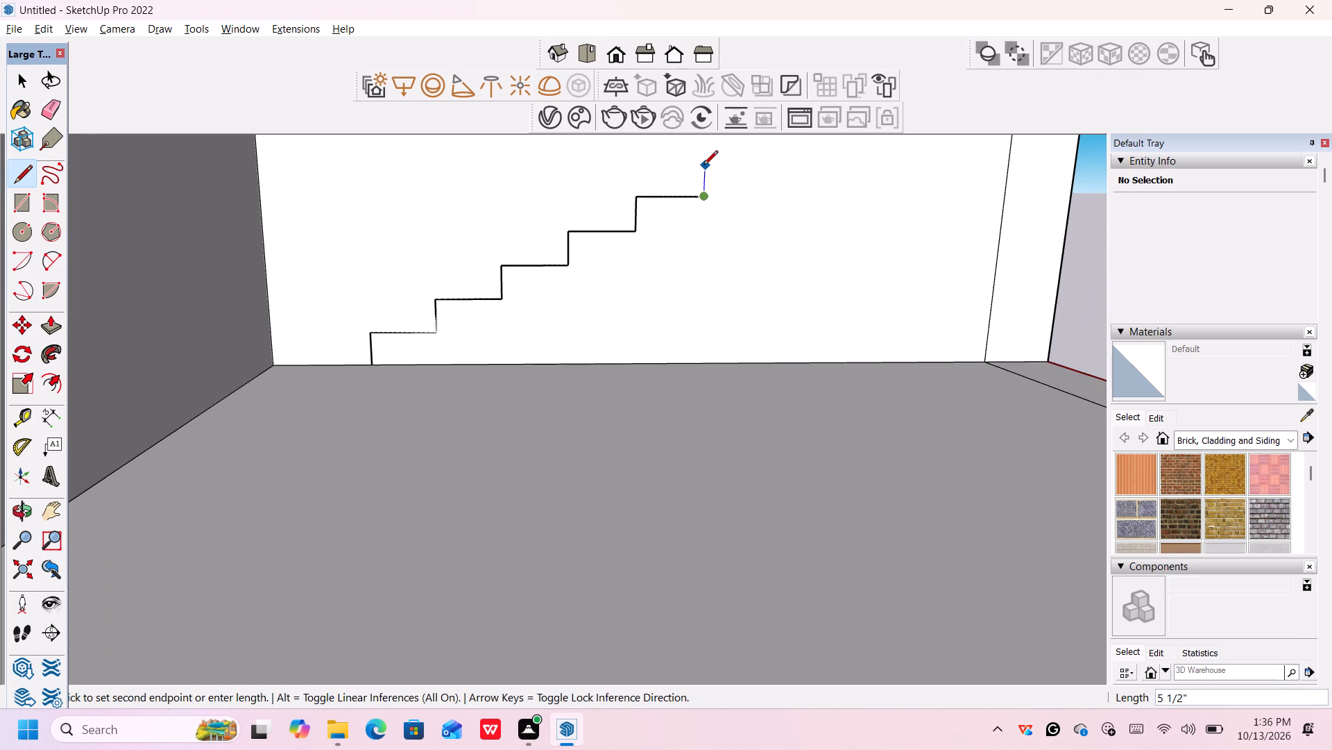
{"action": "middle_click_drag", "start_coordinate": [703, 169], "coordinate": [621, 169]}
{"action": "scroll", "coordinate": [684, 170], "scroll_direction": "down", "scroll_amount": 2}
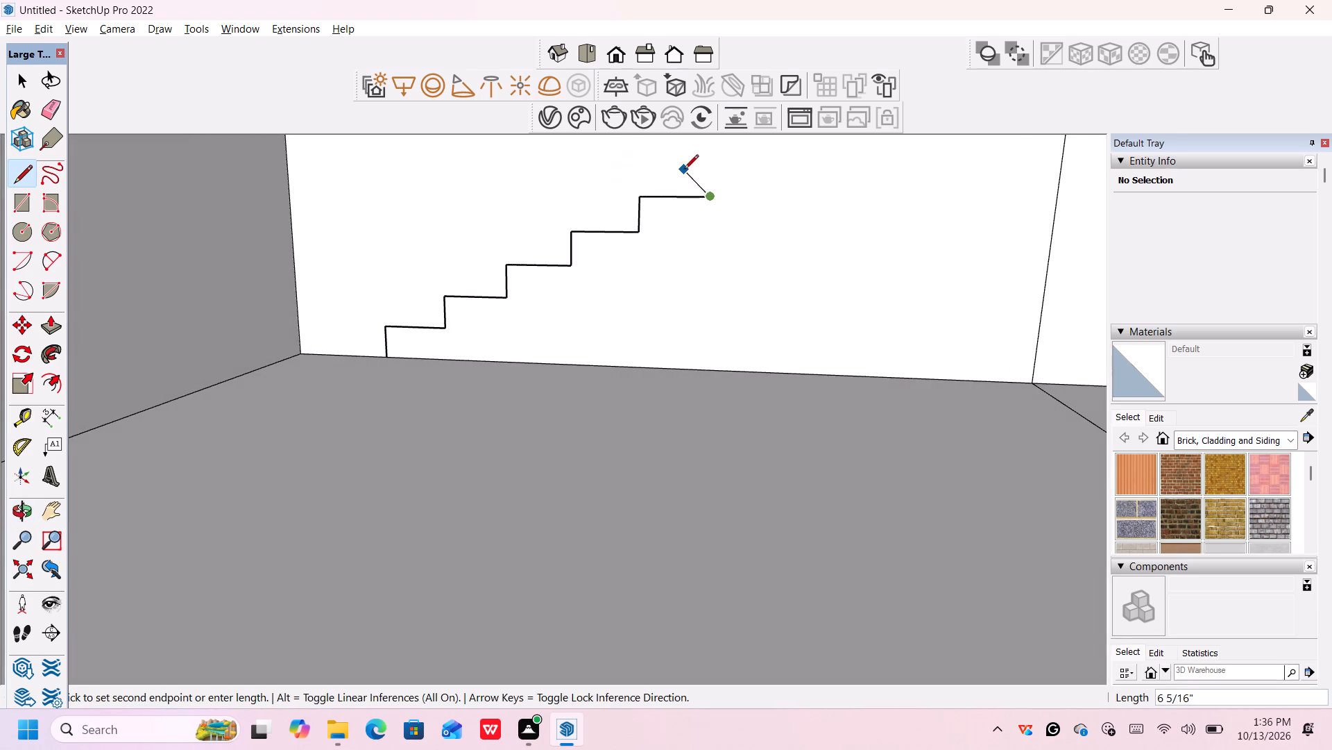
{"action": "scroll", "coordinate": [684, 170], "scroll_direction": "down", "scroll_amount": 4}
{"action": "middle_click_drag", "start_coordinate": [694, 165], "coordinate": [691, 154]}
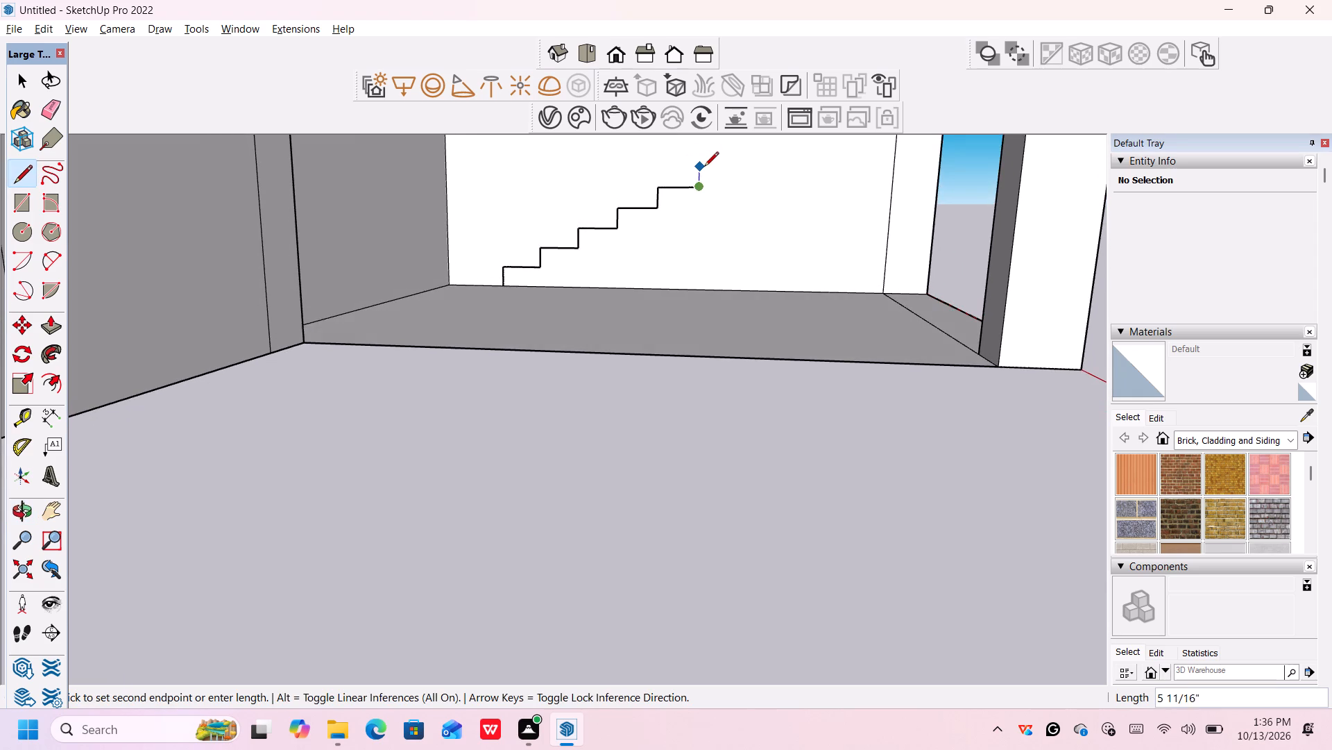
{"action": "scroll", "coordinate": [704, 168], "scroll_direction": "down", "scroll_amount": 2}
{"action": "scroll", "coordinate": [704, 168], "scroll_direction": "up", "scroll_amount": 6}
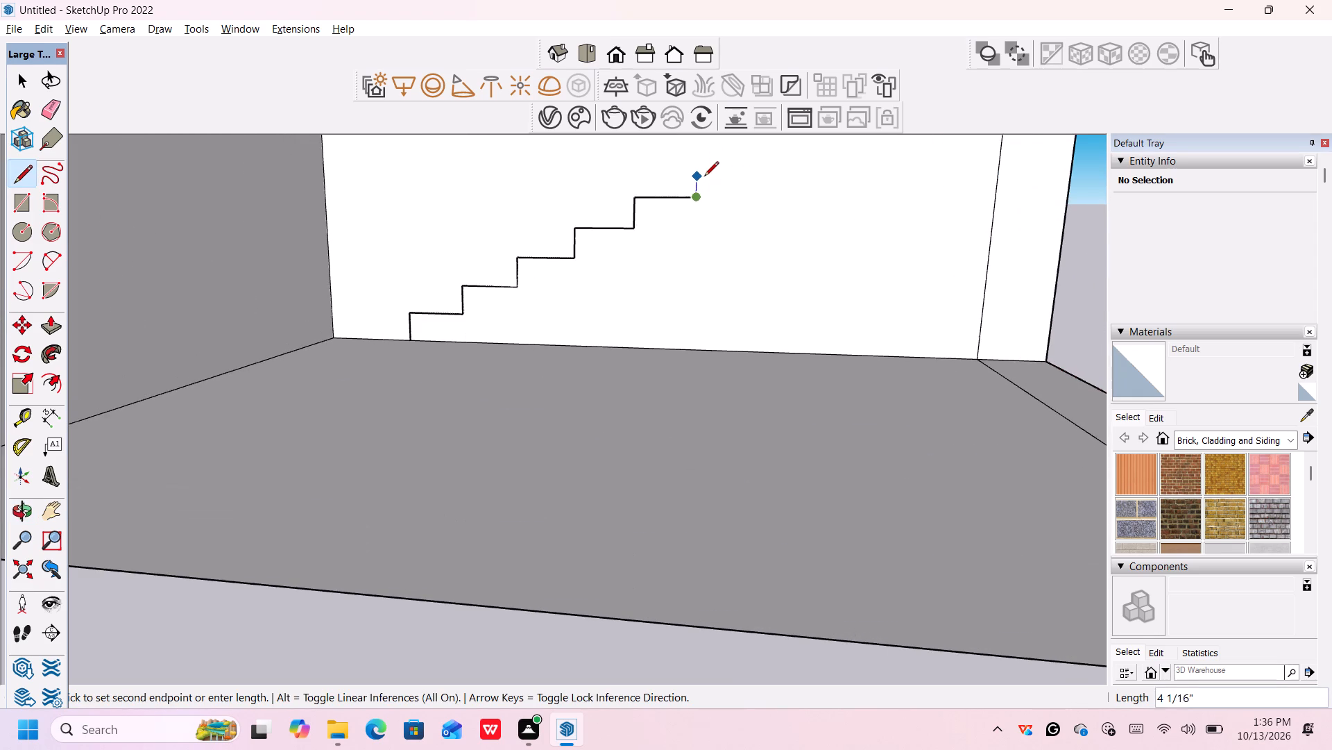
{"action": "scroll", "coordinate": [704, 177], "scroll_direction": "up", "scroll_amount": 1}
{"action": "scroll", "coordinate": [704, 177], "scroll_direction": "down", "scroll_amount": 1}
{"action": "scroll", "coordinate": [704, 177], "scroll_direction": "up", "scroll_amount": 3}
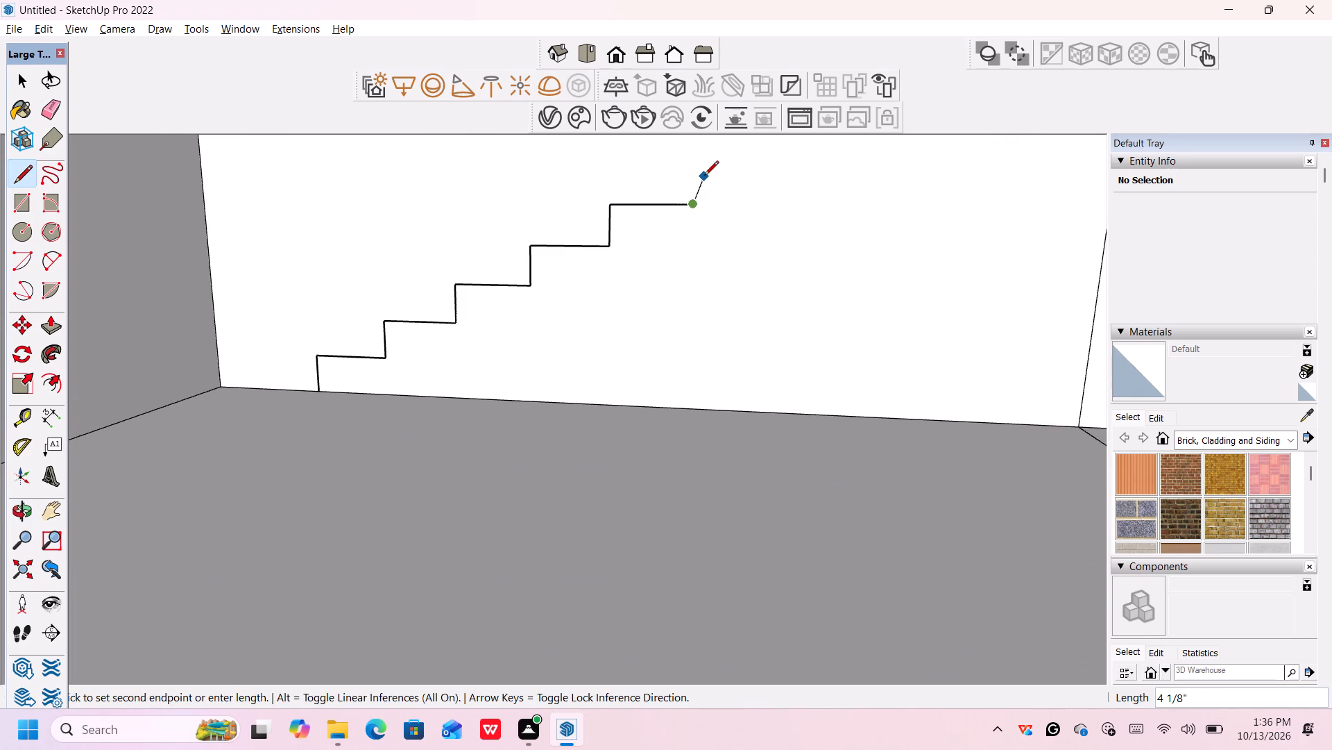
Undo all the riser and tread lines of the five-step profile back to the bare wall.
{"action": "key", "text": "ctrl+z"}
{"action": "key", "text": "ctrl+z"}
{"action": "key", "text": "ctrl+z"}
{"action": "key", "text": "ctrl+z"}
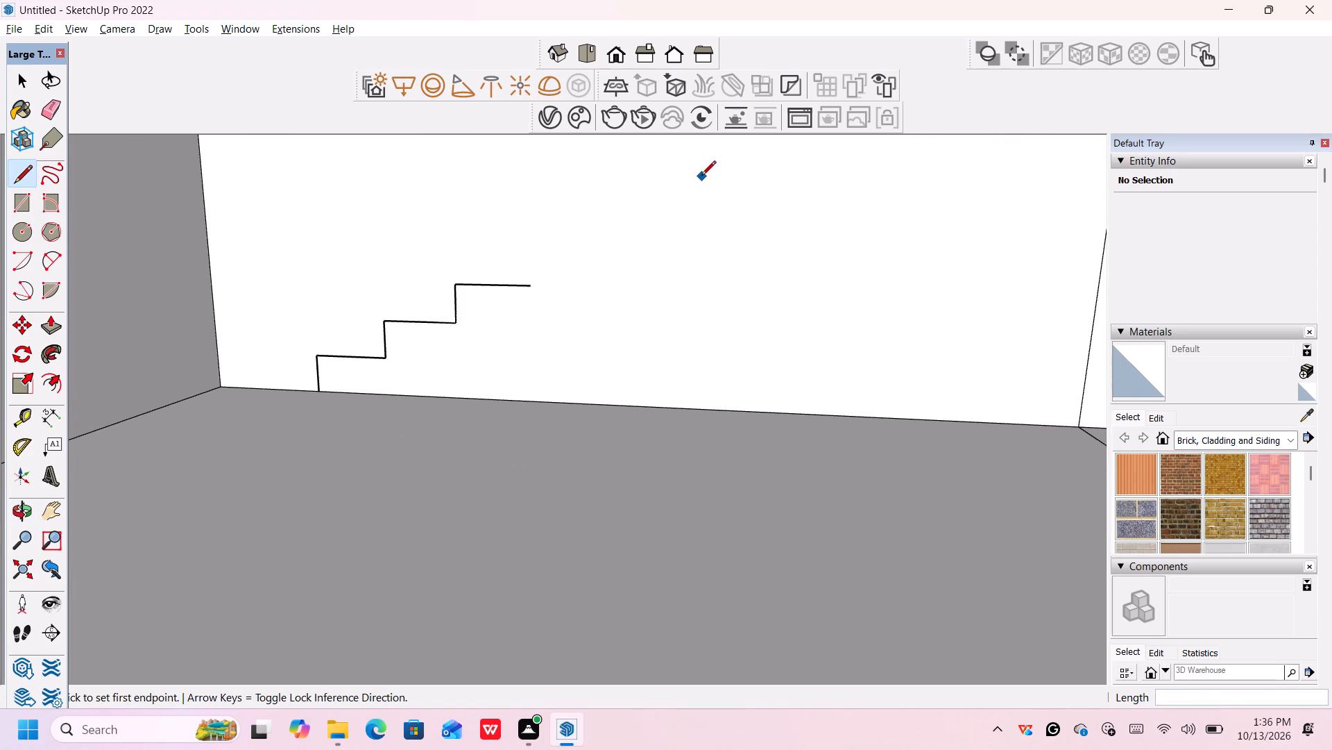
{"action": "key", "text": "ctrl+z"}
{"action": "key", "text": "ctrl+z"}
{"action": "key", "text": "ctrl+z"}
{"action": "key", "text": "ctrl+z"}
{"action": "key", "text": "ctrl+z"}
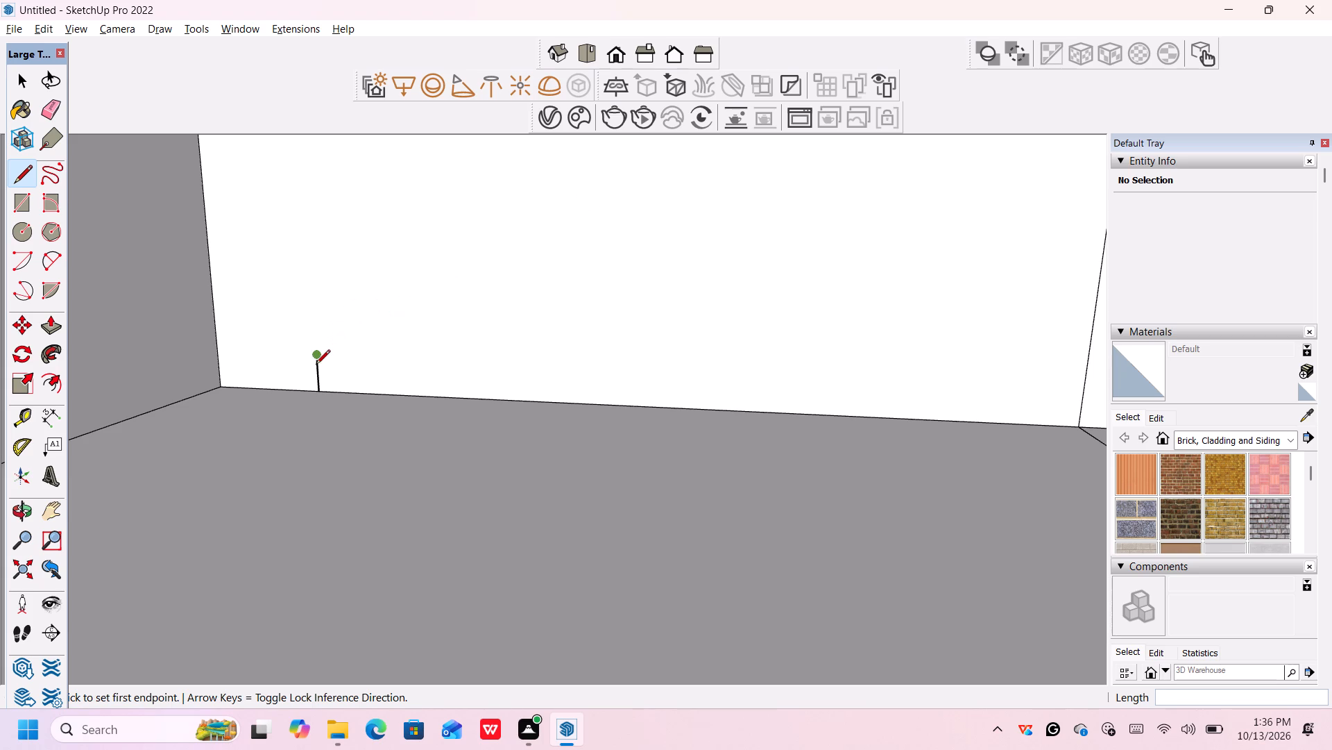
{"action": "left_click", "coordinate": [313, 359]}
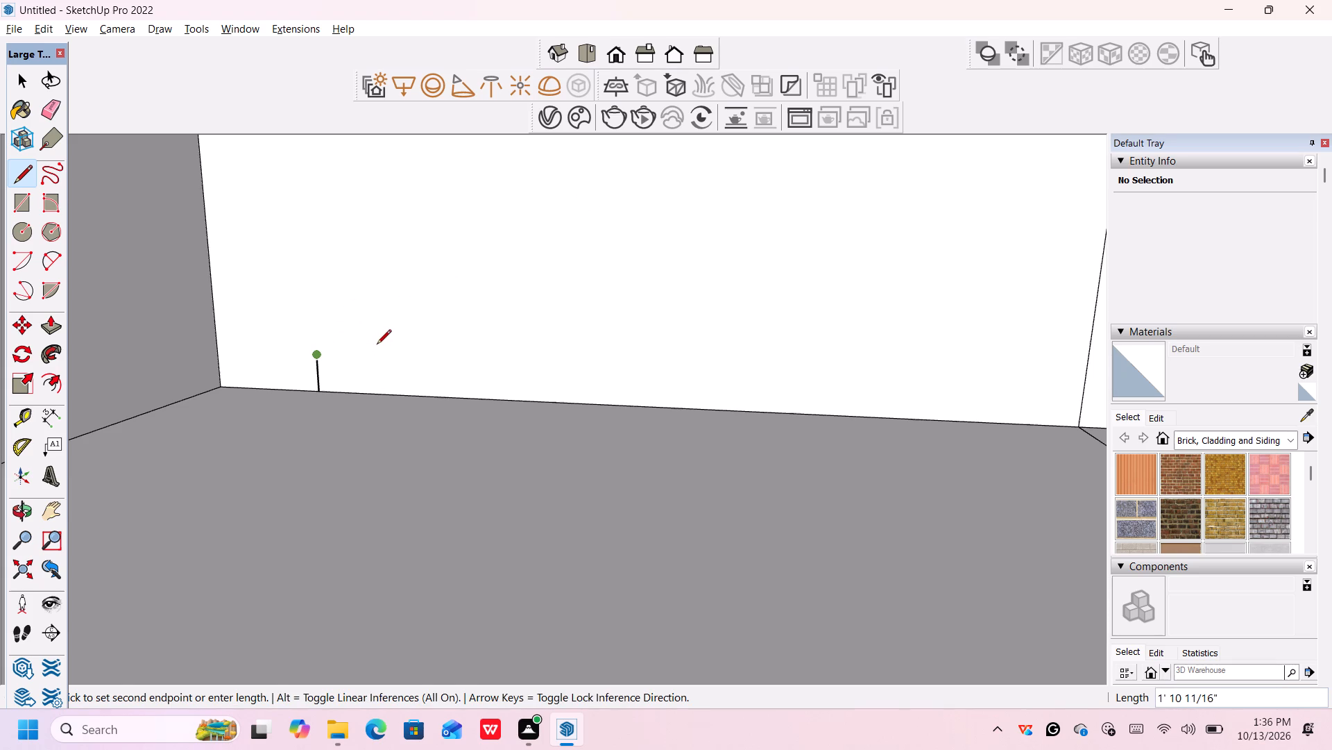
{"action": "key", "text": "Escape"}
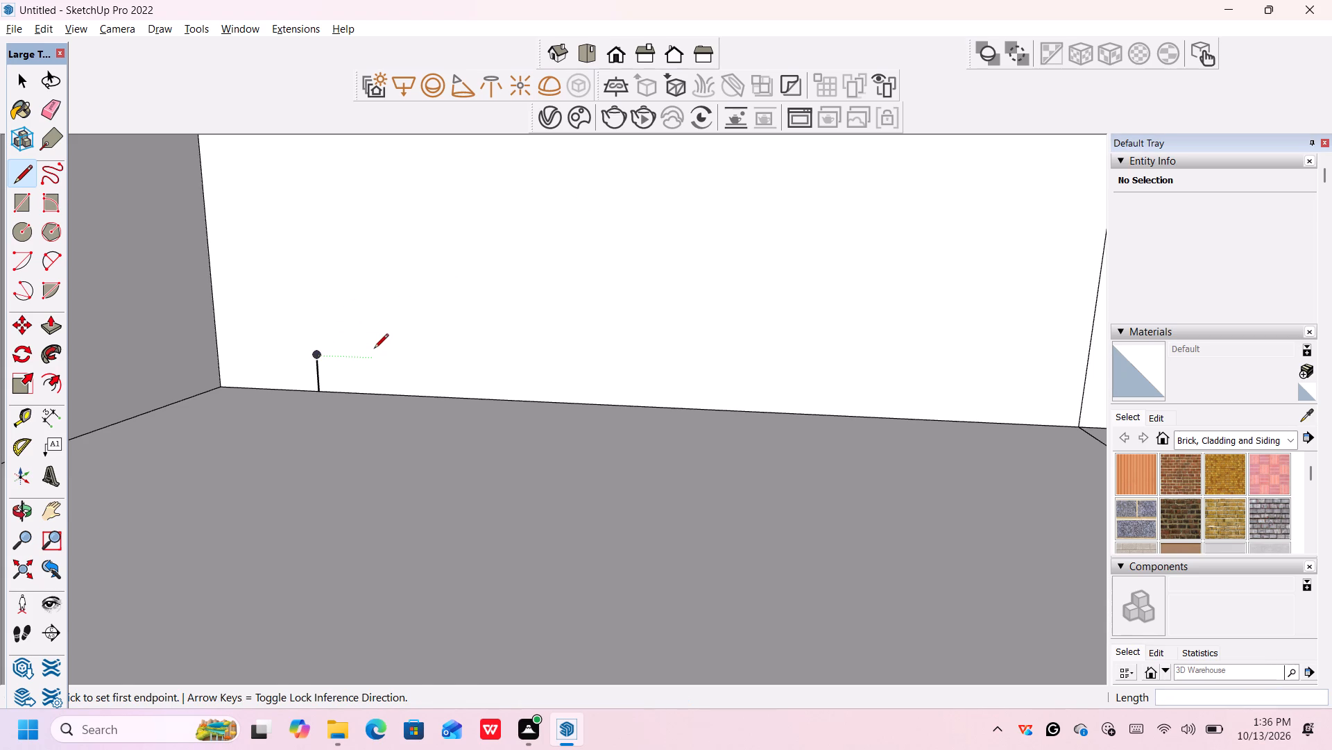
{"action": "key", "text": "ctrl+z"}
Place a vertical Tape Measure guide on the side wall, offset 1' inward from the vertical edge line near the opening.
{"action": "scroll", "coordinate": [440, 415], "scroll_direction": "down", "scroll_amount": 4}
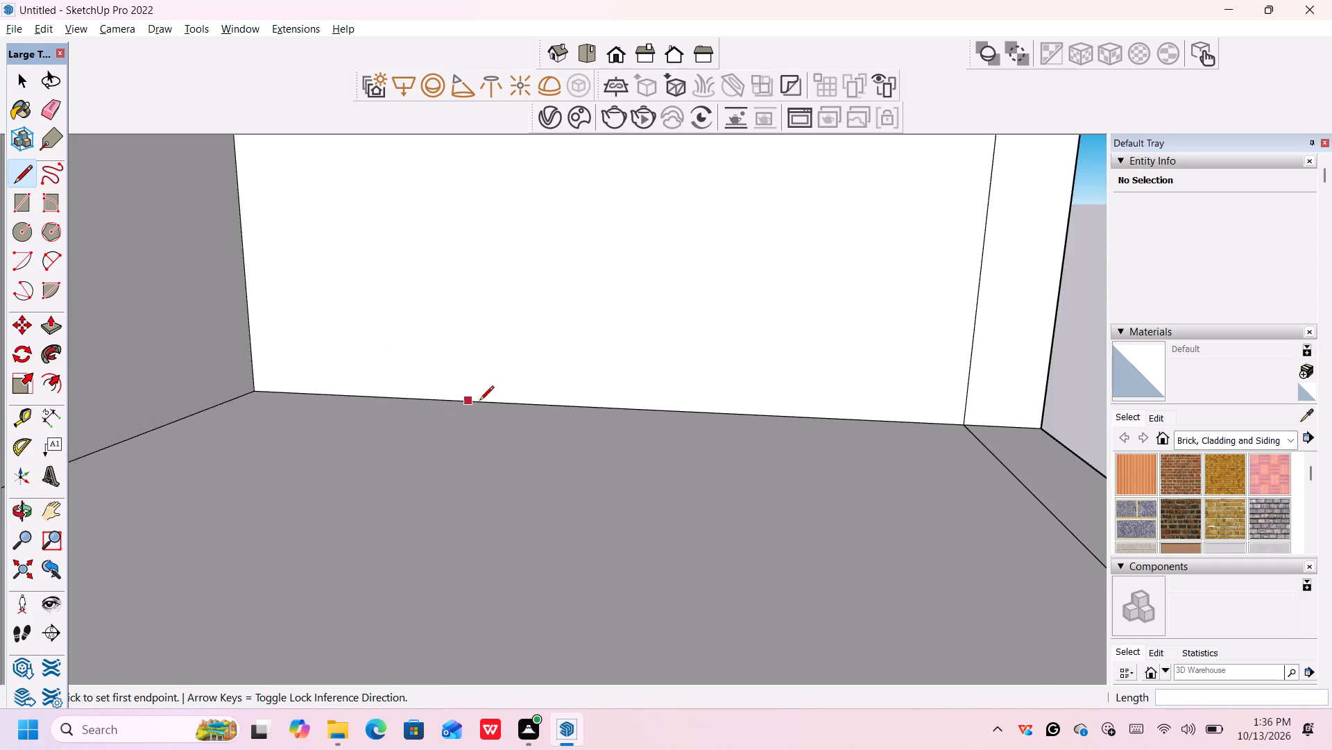
{"action": "scroll", "coordinate": [479, 401], "scroll_direction": "down", "scroll_amount": 10}
{"action": "middle_click_drag", "start_coordinate": [530, 409], "coordinate": [545, 358]}
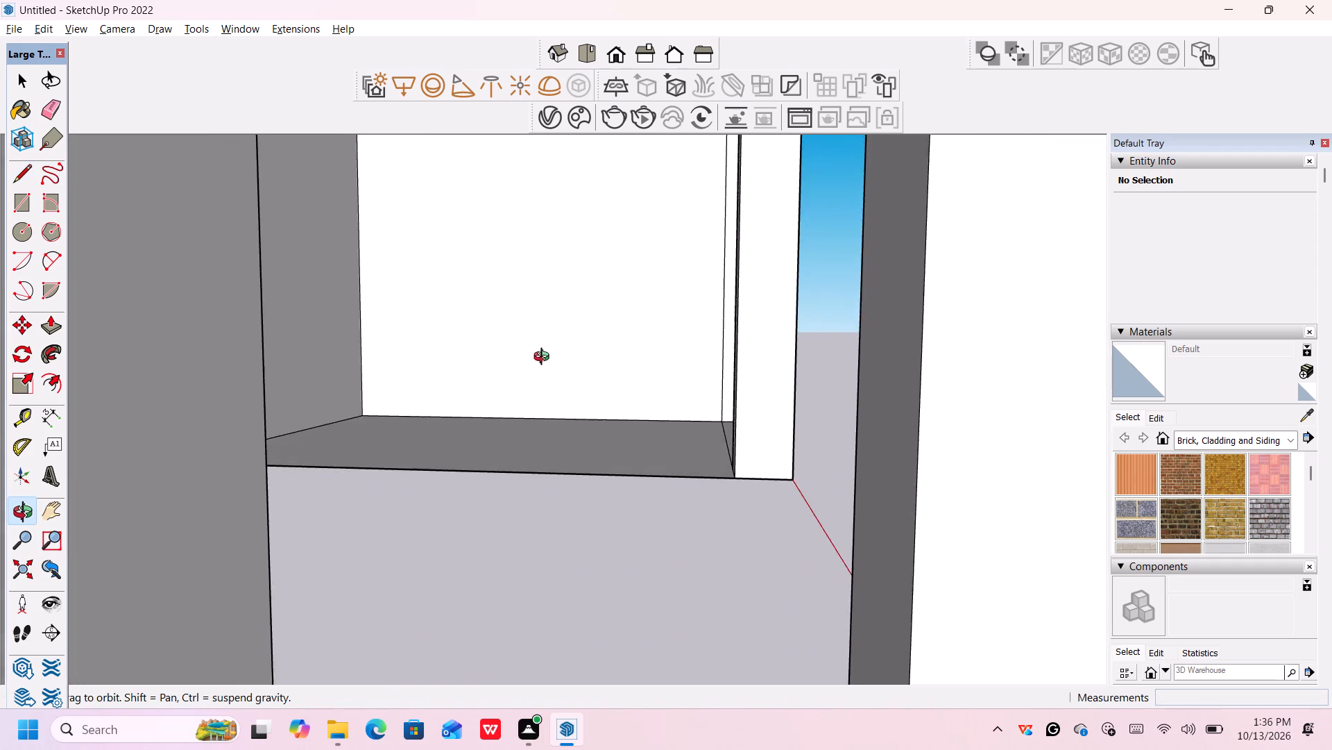
{"action": "middle_click_drag", "start_coordinate": [545, 358], "coordinate": [545, 356]}
{"action": "scroll", "coordinate": [545, 345], "scroll_direction": "up", "scroll_amount": 4}
{"action": "middle_click_drag", "start_coordinate": [545, 344], "coordinate": [547, 356]}
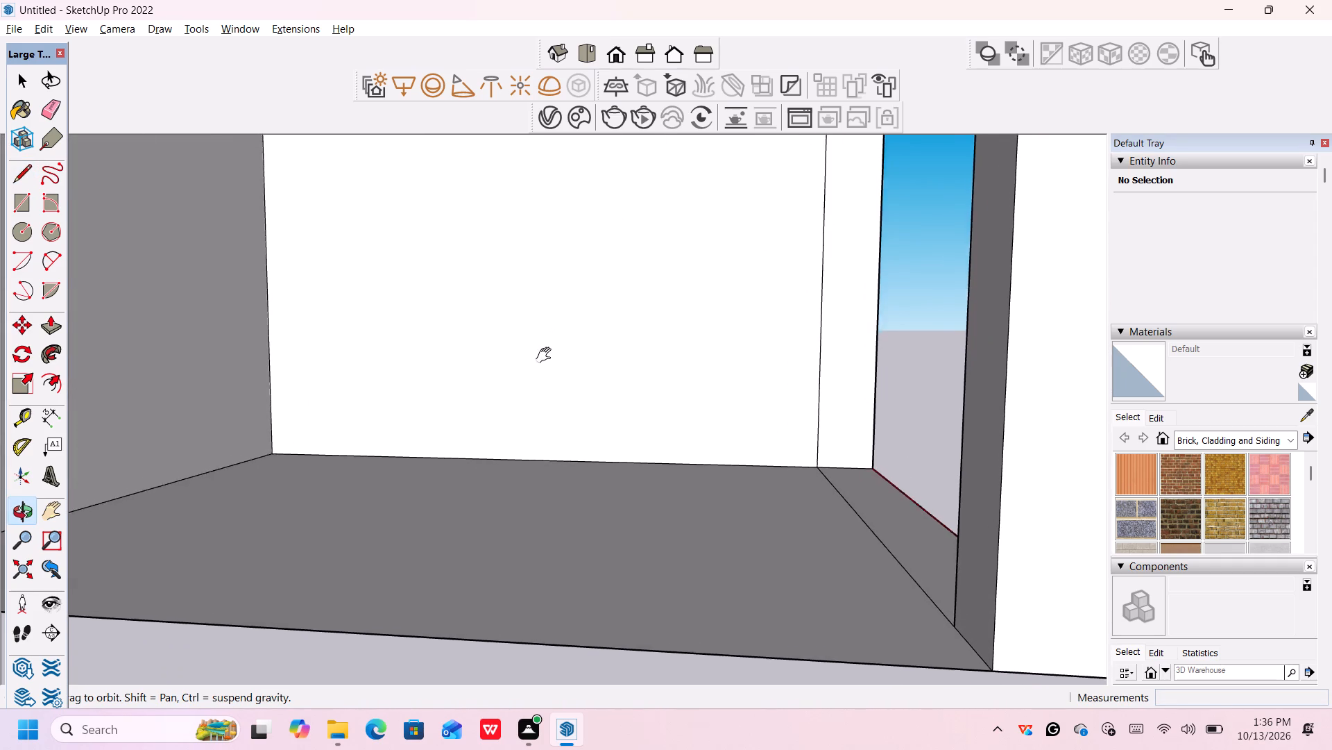
{"action": "middle_click_drag", "start_coordinate": [547, 356], "coordinate": [588, 558]}
{"action": "middle_click_drag", "start_coordinate": [582, 542], "coordinate": [603, 524]}
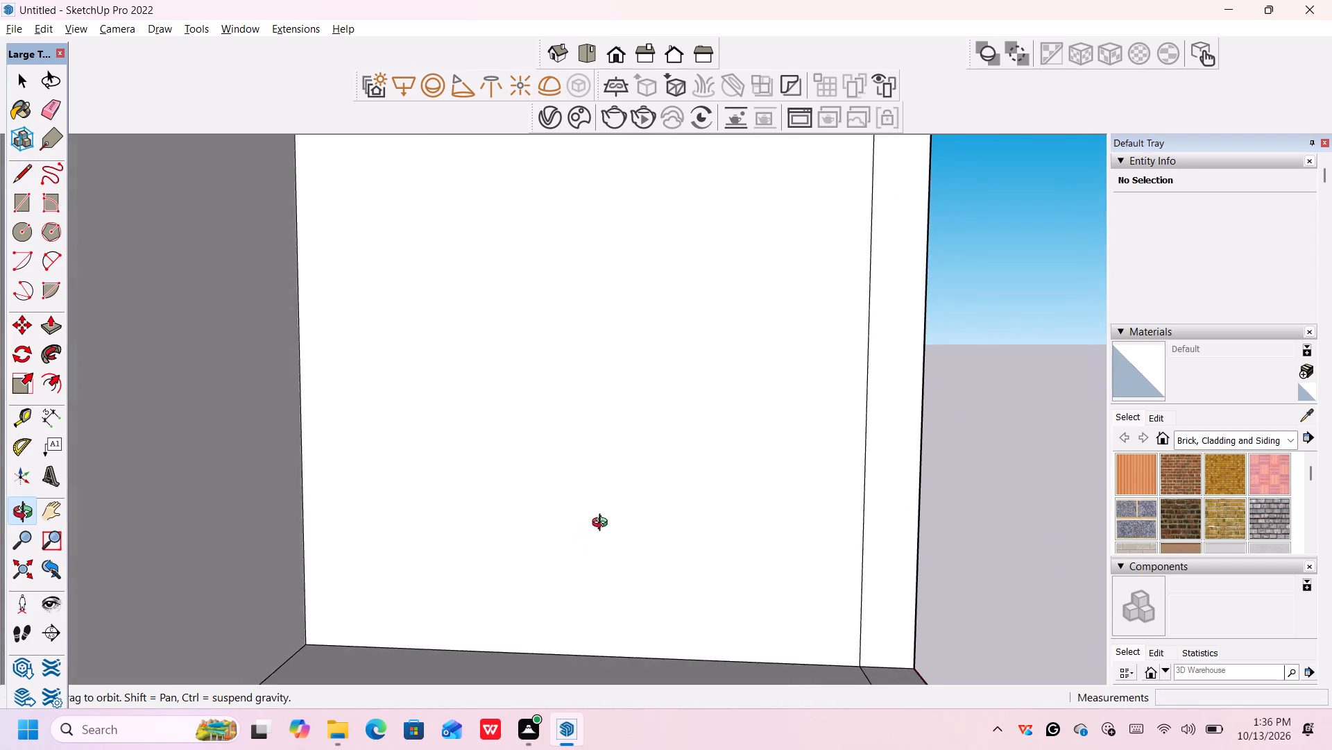
{"action": "middle_click_drag", "start_coordinate": [603, 524], "coordinate": [633, 518]}
{"action": "scroll", "coordinate": [619, 501], "scroll_direction": "down", "scroll_amount": 3}
{"action": "middle_click_drag", "start_coordinate": [608, 456], "coordinate": [608, 457]}
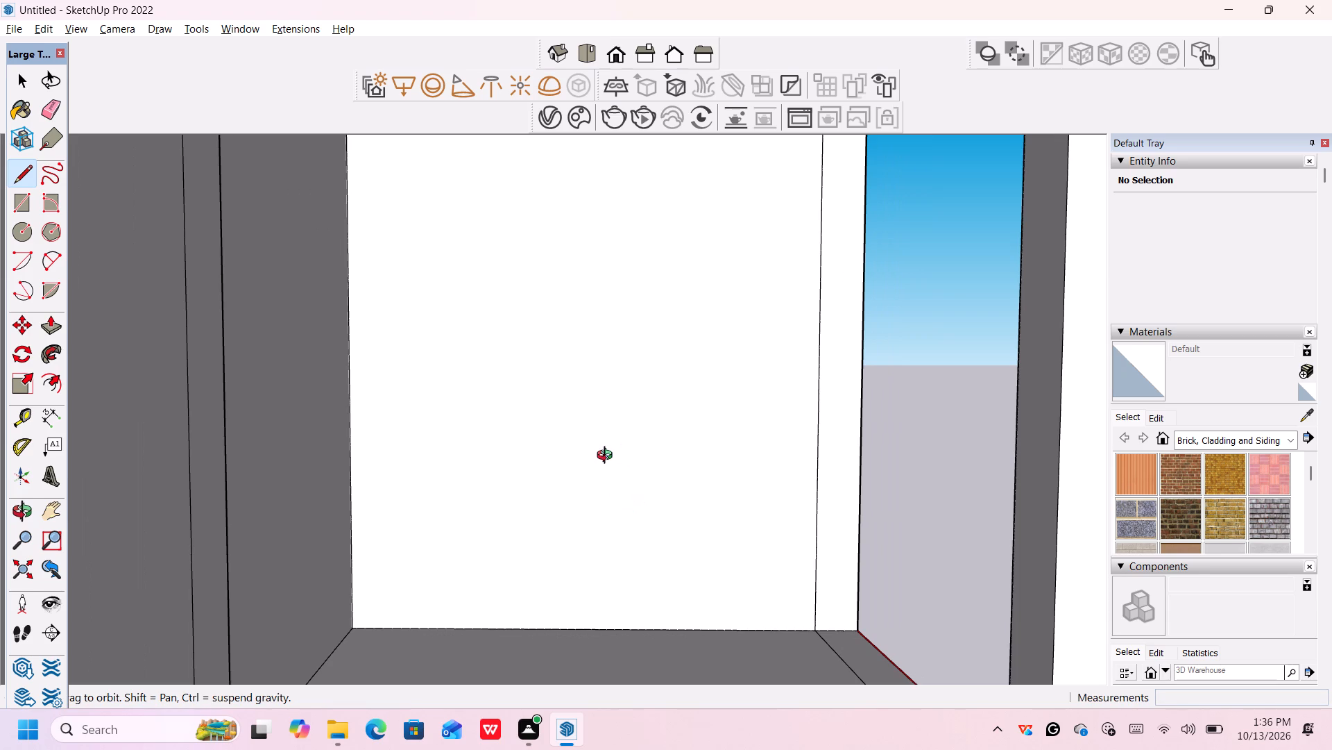
{"action": "middle_click_drag", "start_coordinate": [608, 457], "coordinate": [620, 499]}
{"action": "key", "text": "space"}
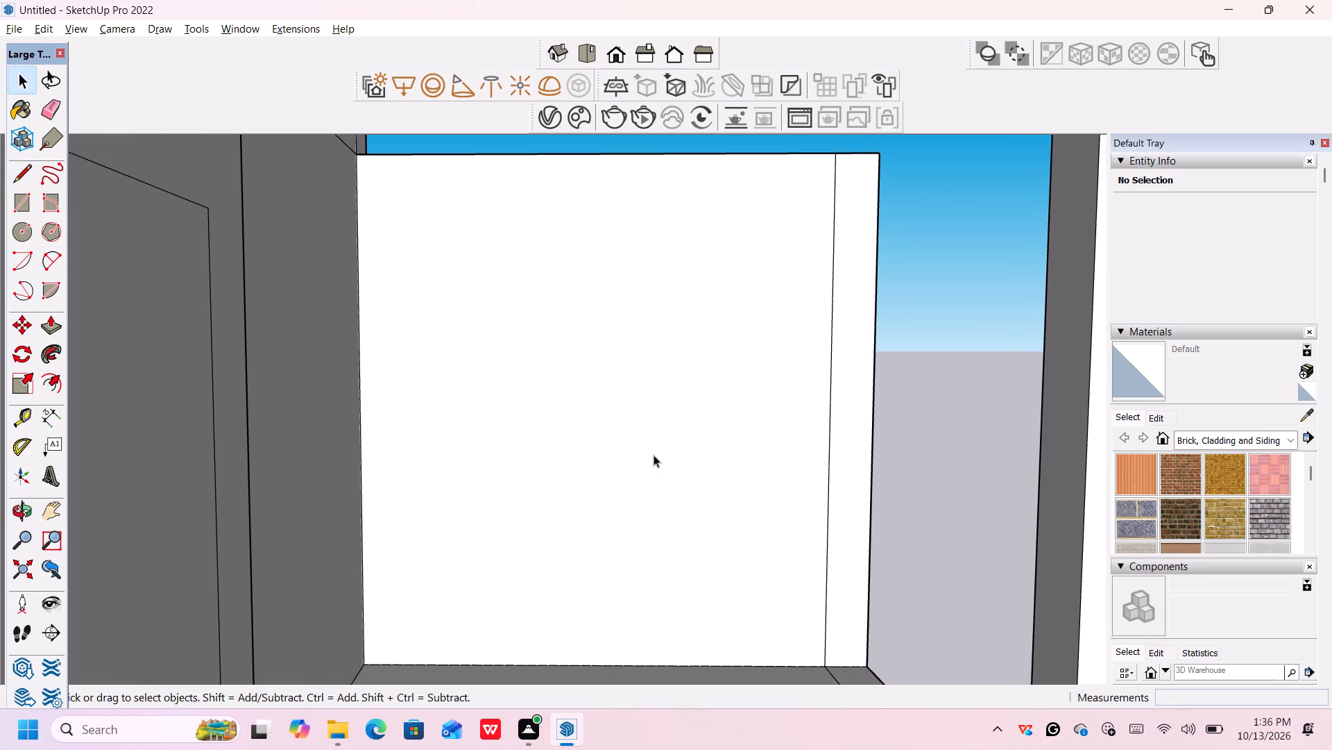
{"action": "key", "text": "t"}
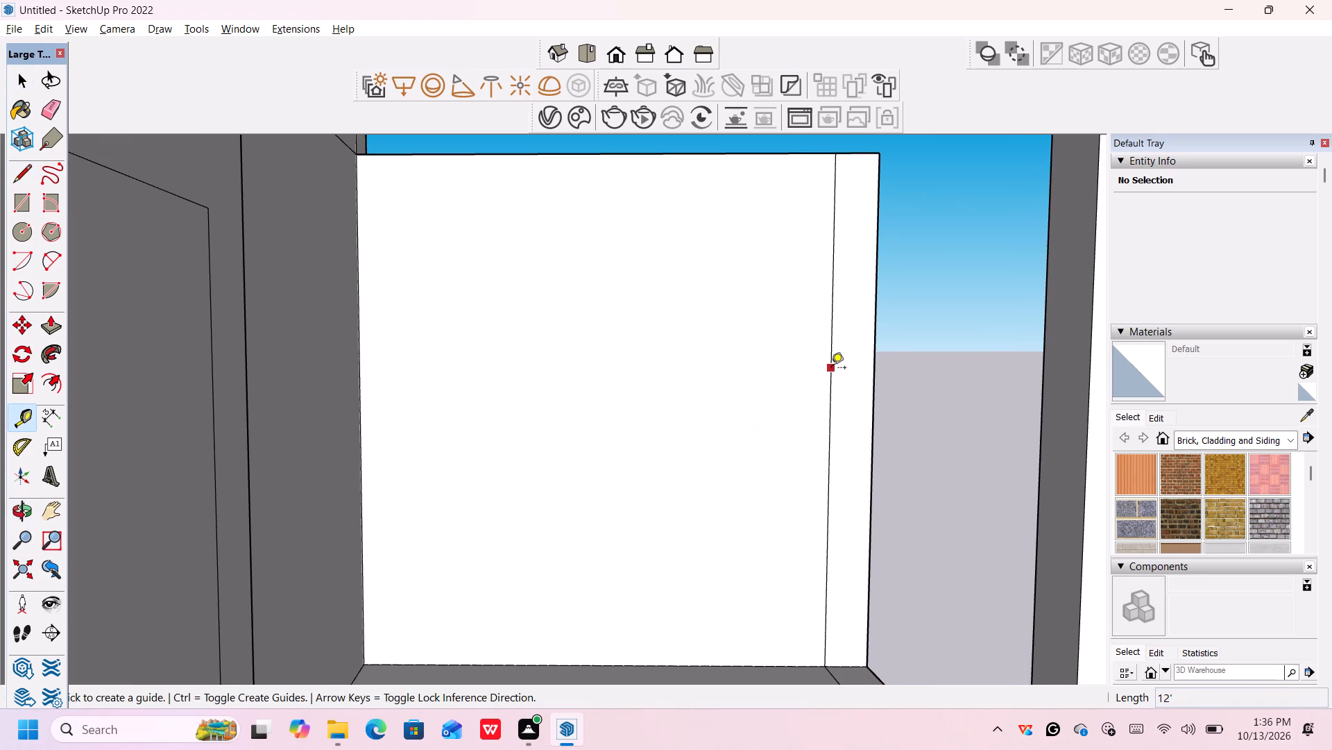
{"action": "left_click", "coordinate": [831, 369]}
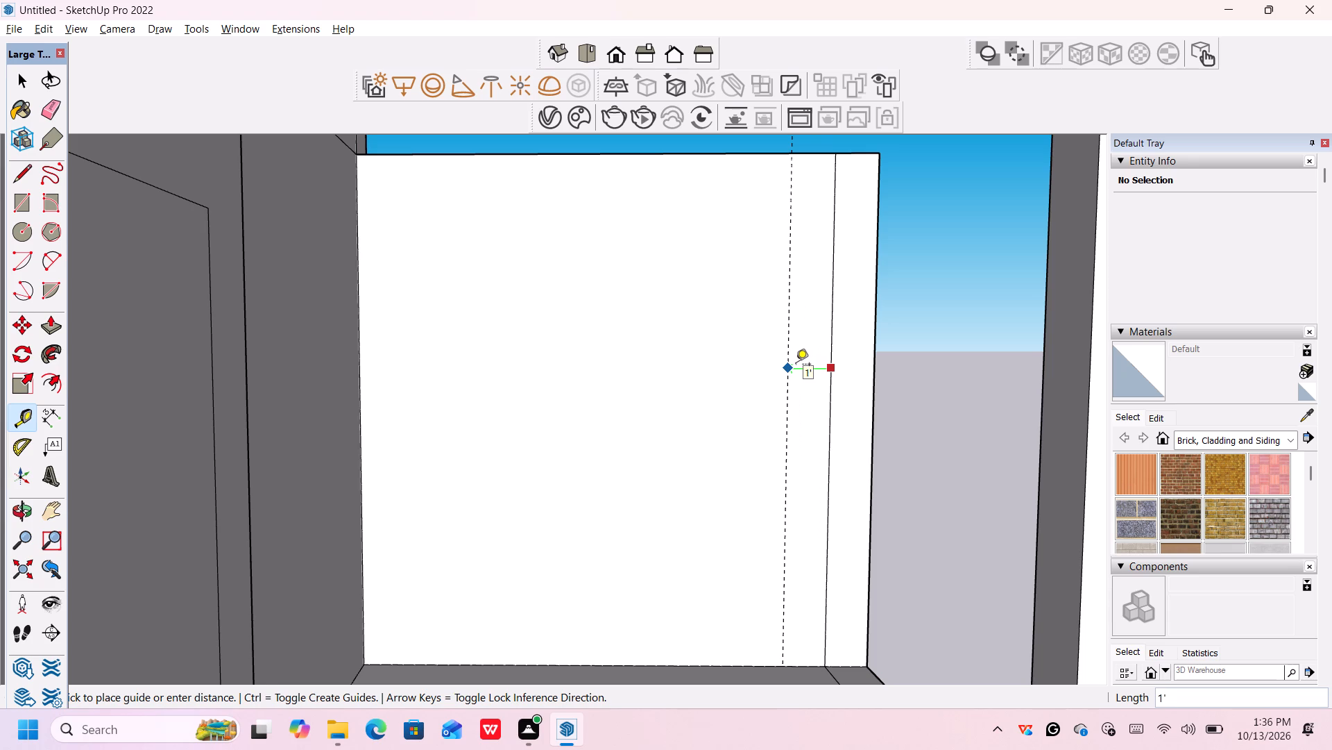
{"action": "left_click", "coordinate": [796, 365]}
Add four more vertical guides on the side wall at 1' intervals, working from the first guide toward the far corner.
{"action": "left_click", "coordinate": [787, 351]}
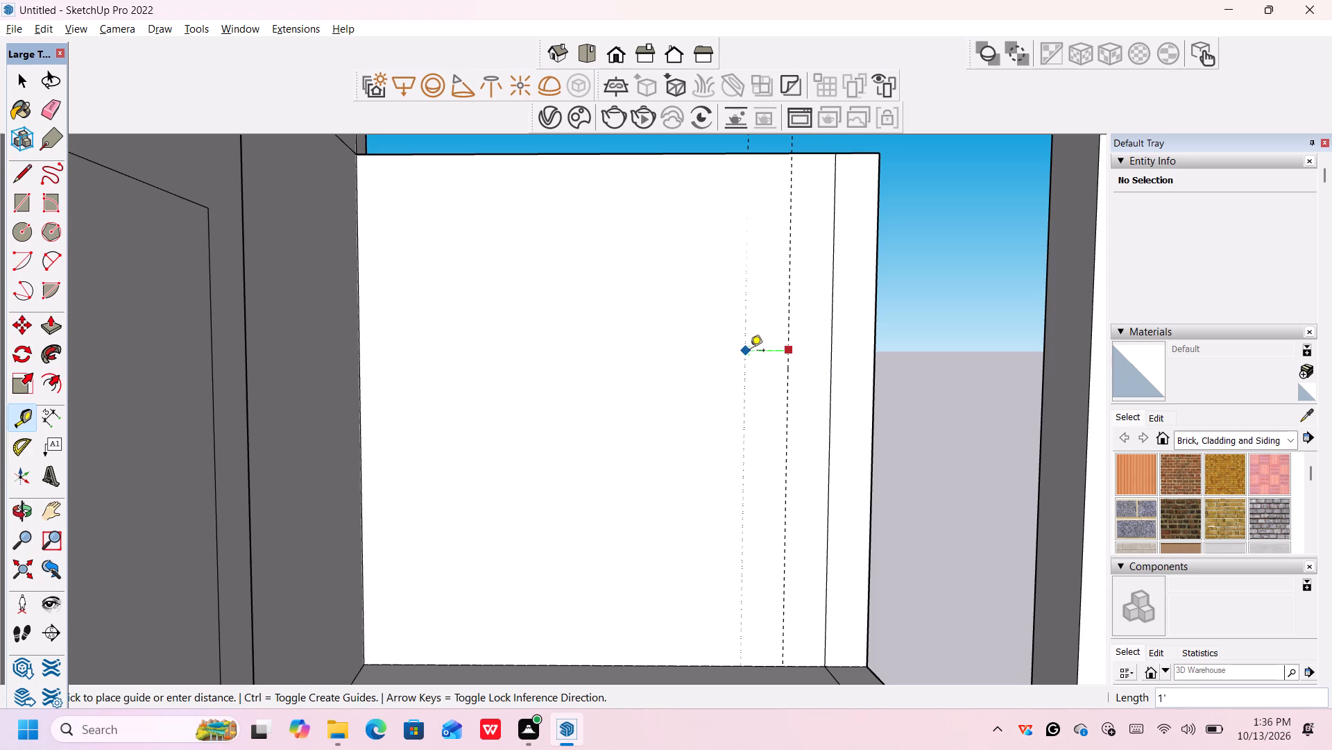
{"action": "left_click", "coordinate": [750, 351]}
{"action": "left_click", "coordinate": [747, 357]}
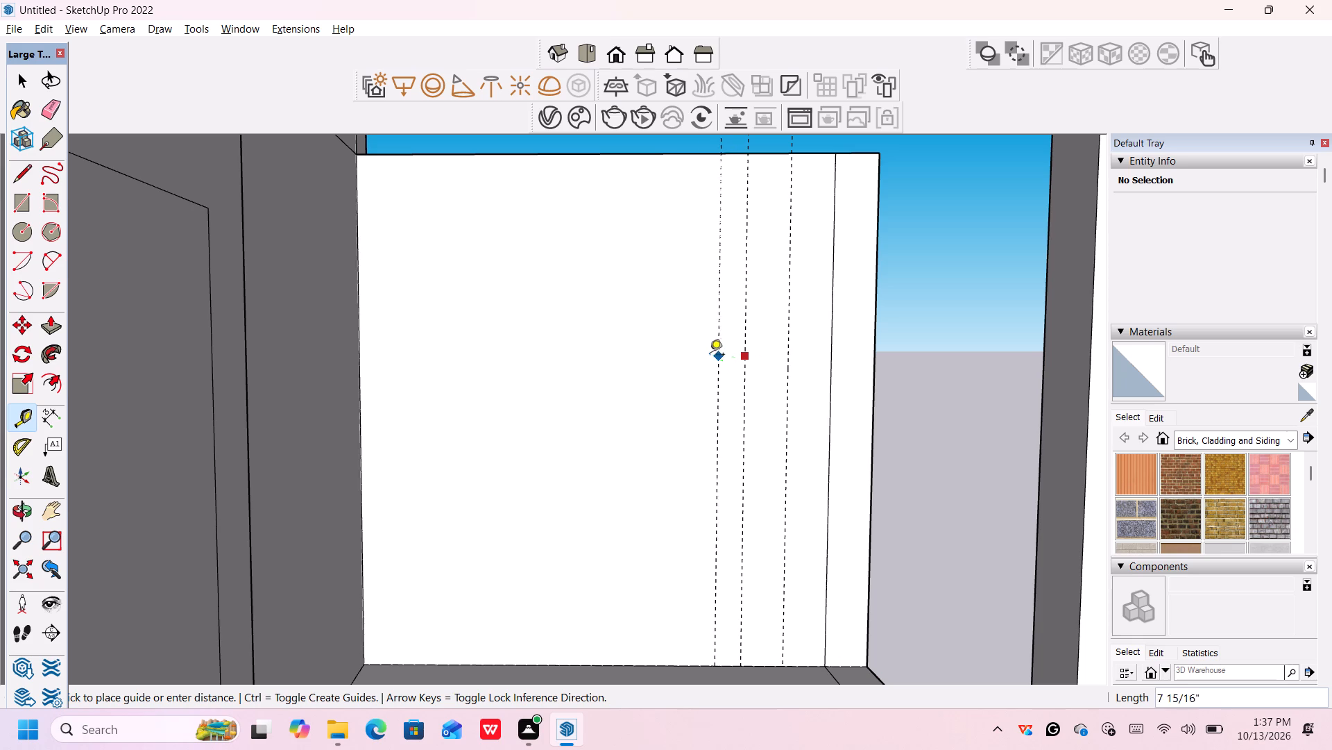
{"action": "left_click", "coordinate": [701, 357]}
{"action": "left_click", "coordinate": [699, 357]}
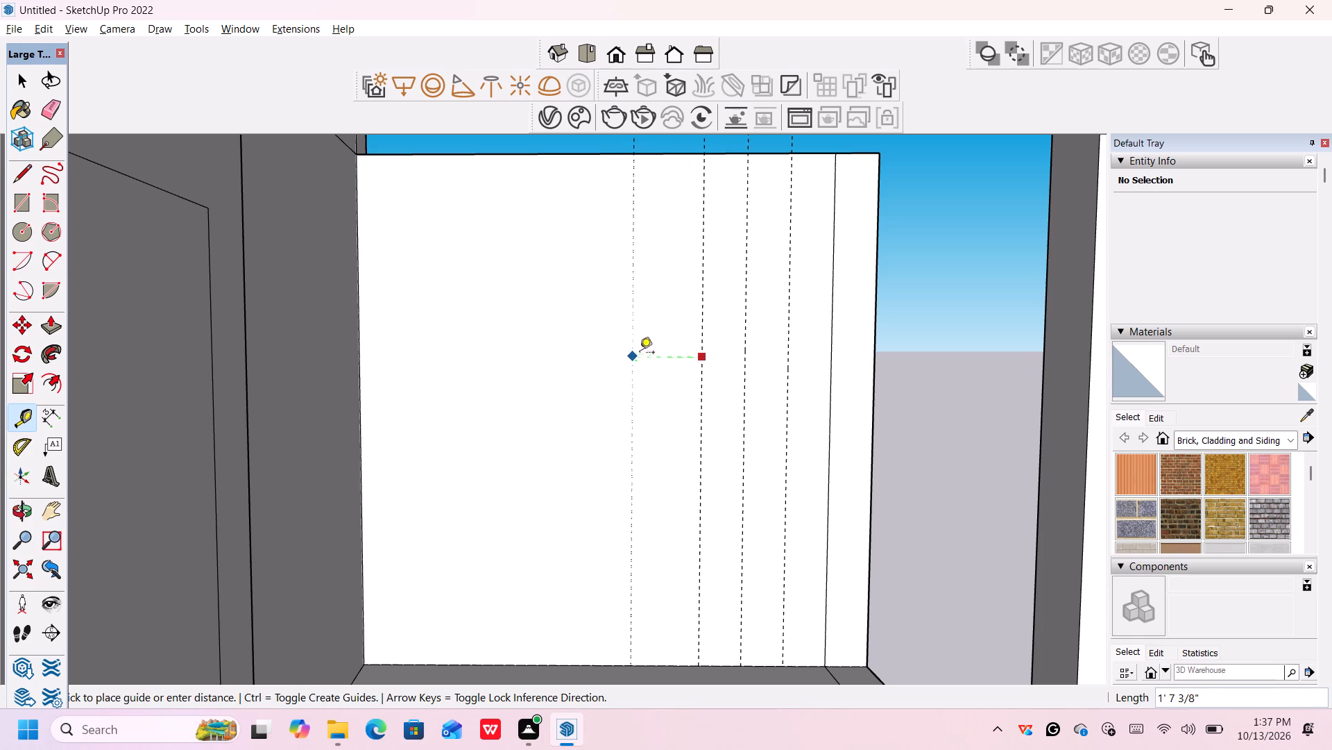
{"action": "left_click", "coordinate": [663, 350]}
{"action": "left_click", "coordinate": [657, 369]}
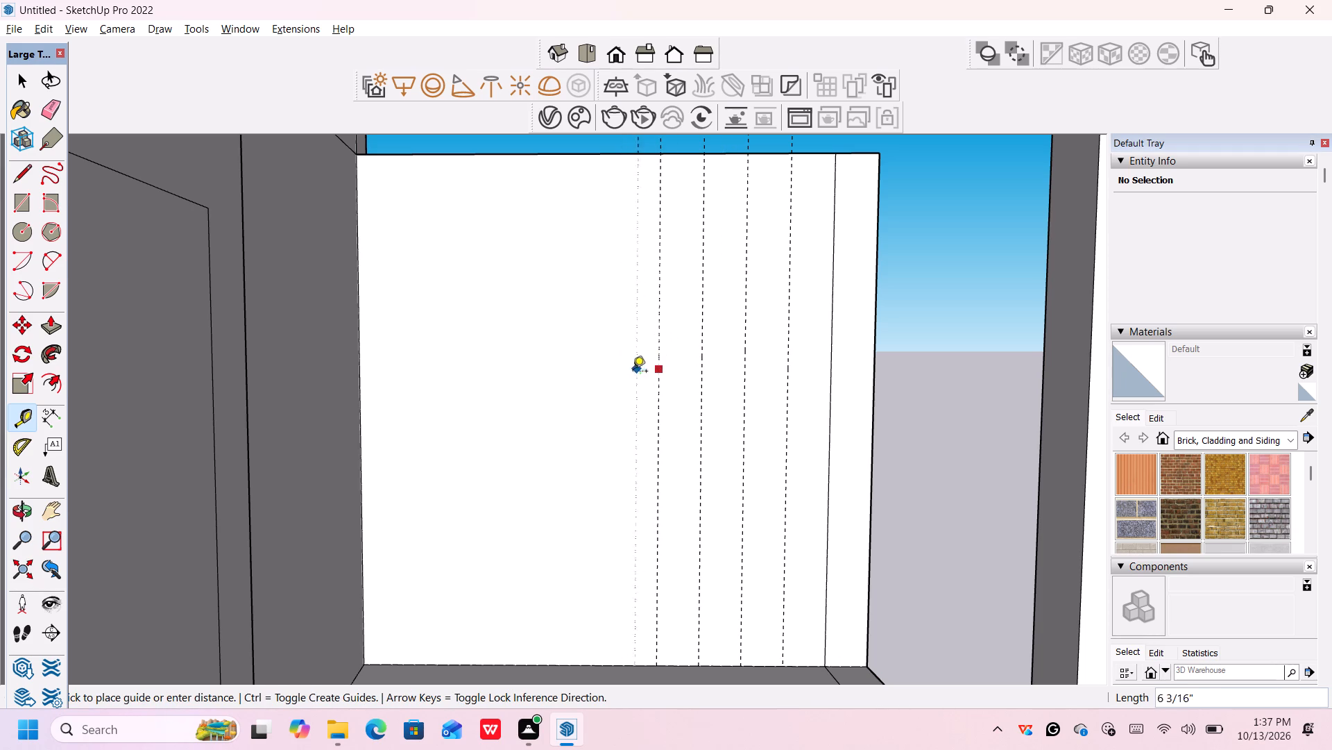
{"action": "left_click", "coordinate": [617, 374]}
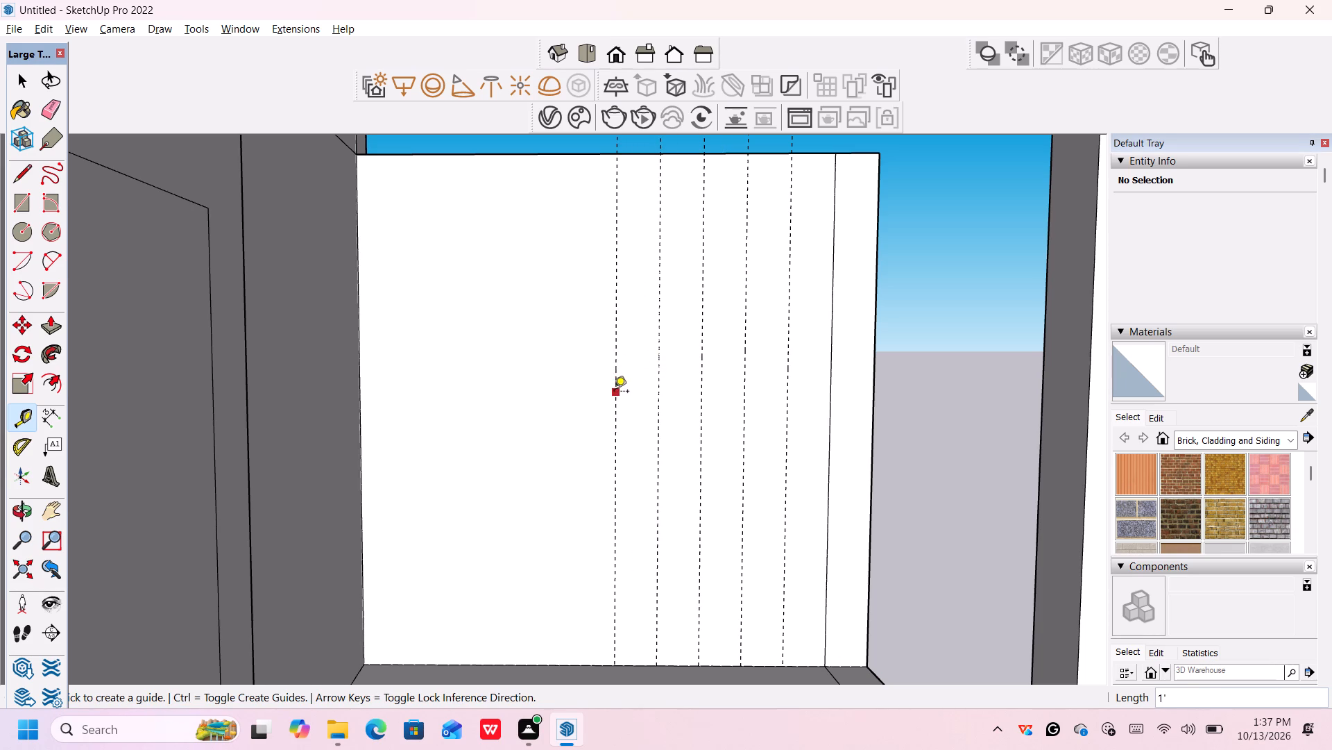
Continue the vertical guides toward the wall corner with four more, each 1' from the previous one.
{"action": "left_click", "coordinate": [614, 392]}
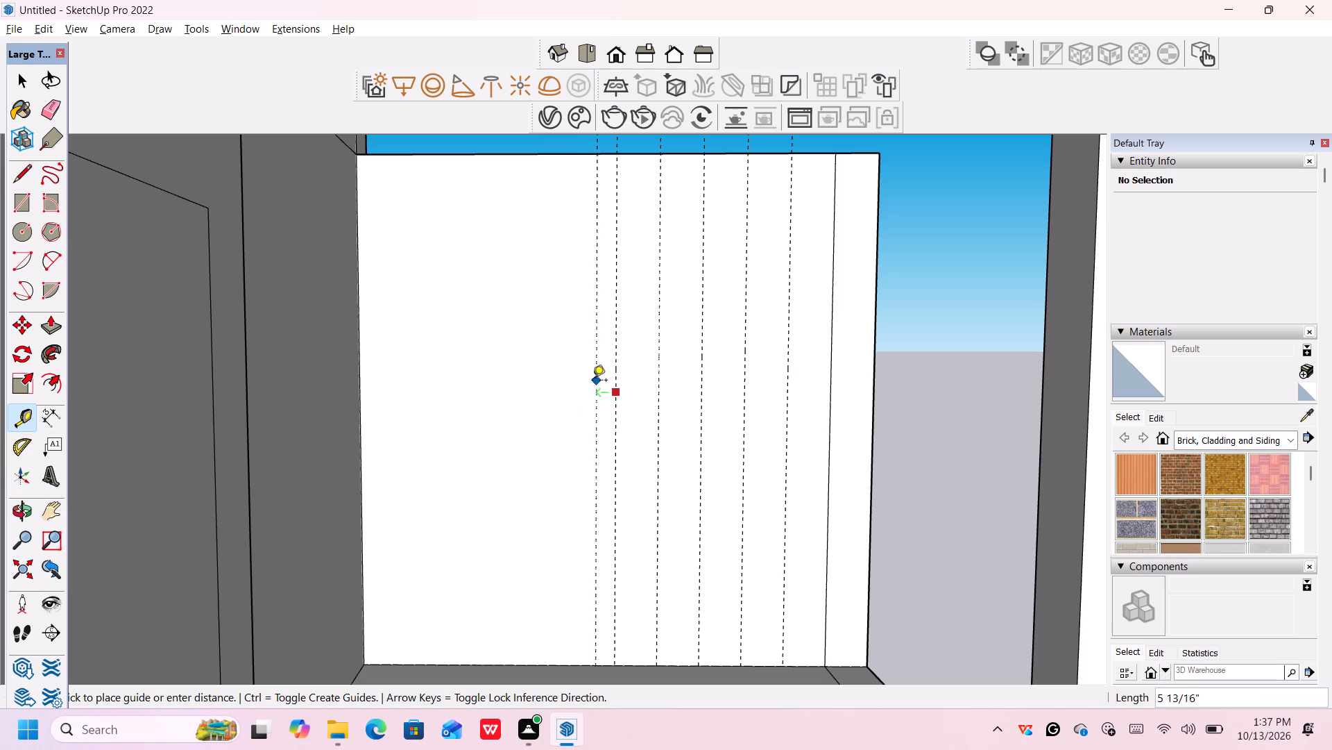
{"action": "left_click", "coordinate": [570, 378]}
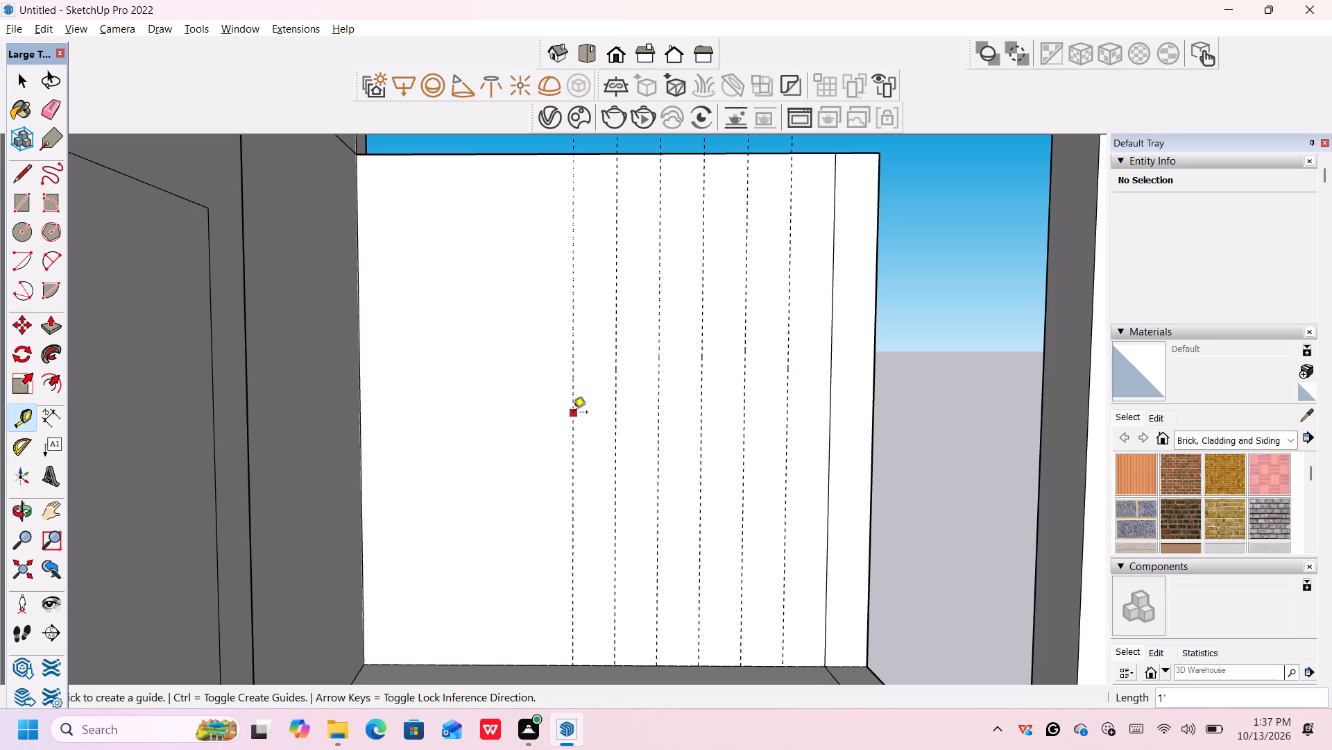
{"action": "left_click", "coordinate": [573, 413]}
{"action": "left_click", "coordinate": [527, 432]}
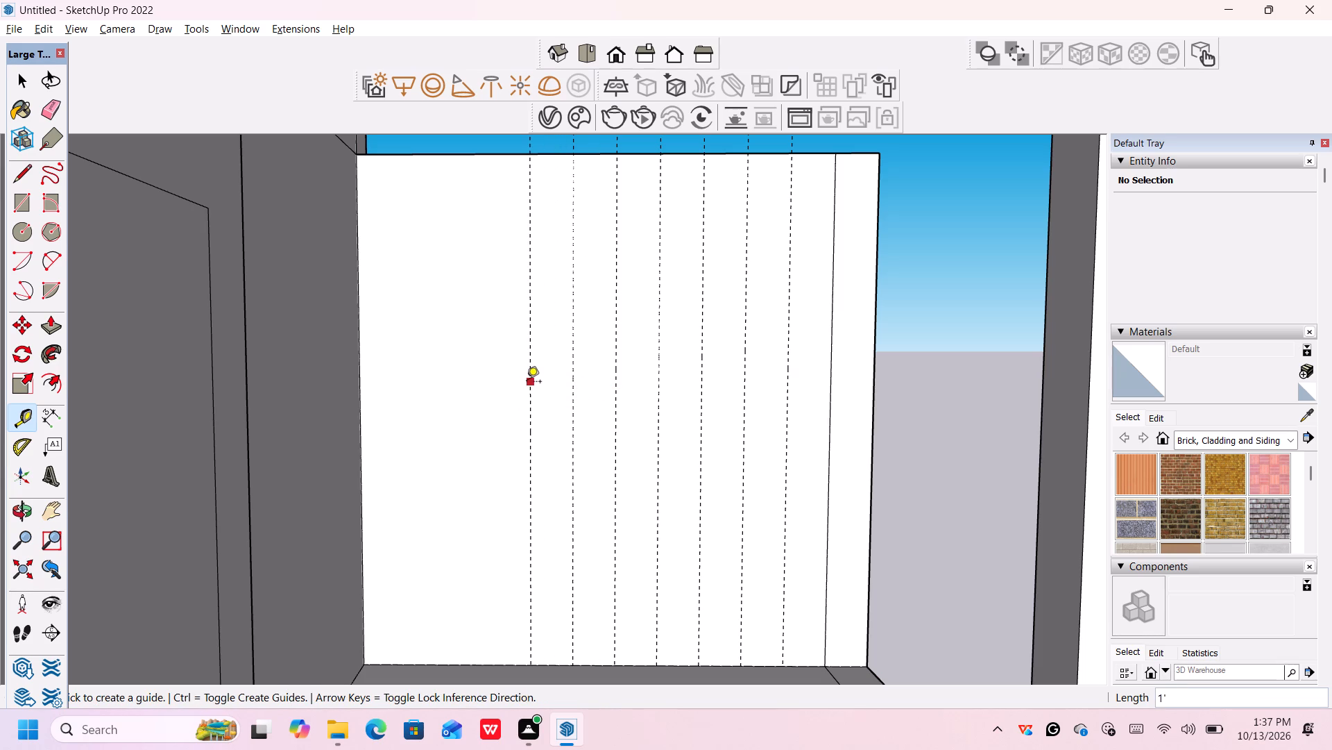
{"action": "left_click", "coordinate": [530, 391]}
{"action": "left_click", "coordinate": [484, 394]}
{"action": "left_click", "coordinate": [488, 434]}
{"action": "left_click", "coordinate": [450, 442]}
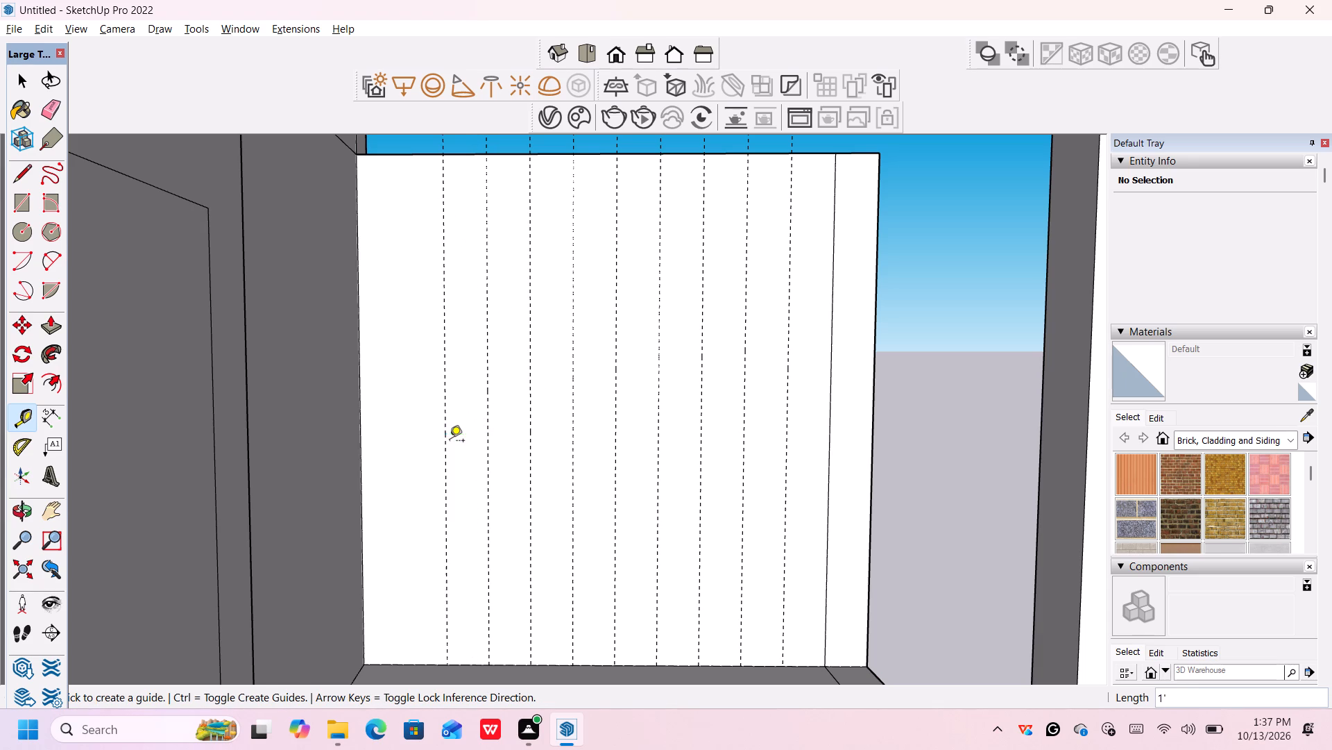
Place a horizontal guide 6' above the side wall's bottom edge.
{"action": "left_click", "coordinate": [516, 664]}
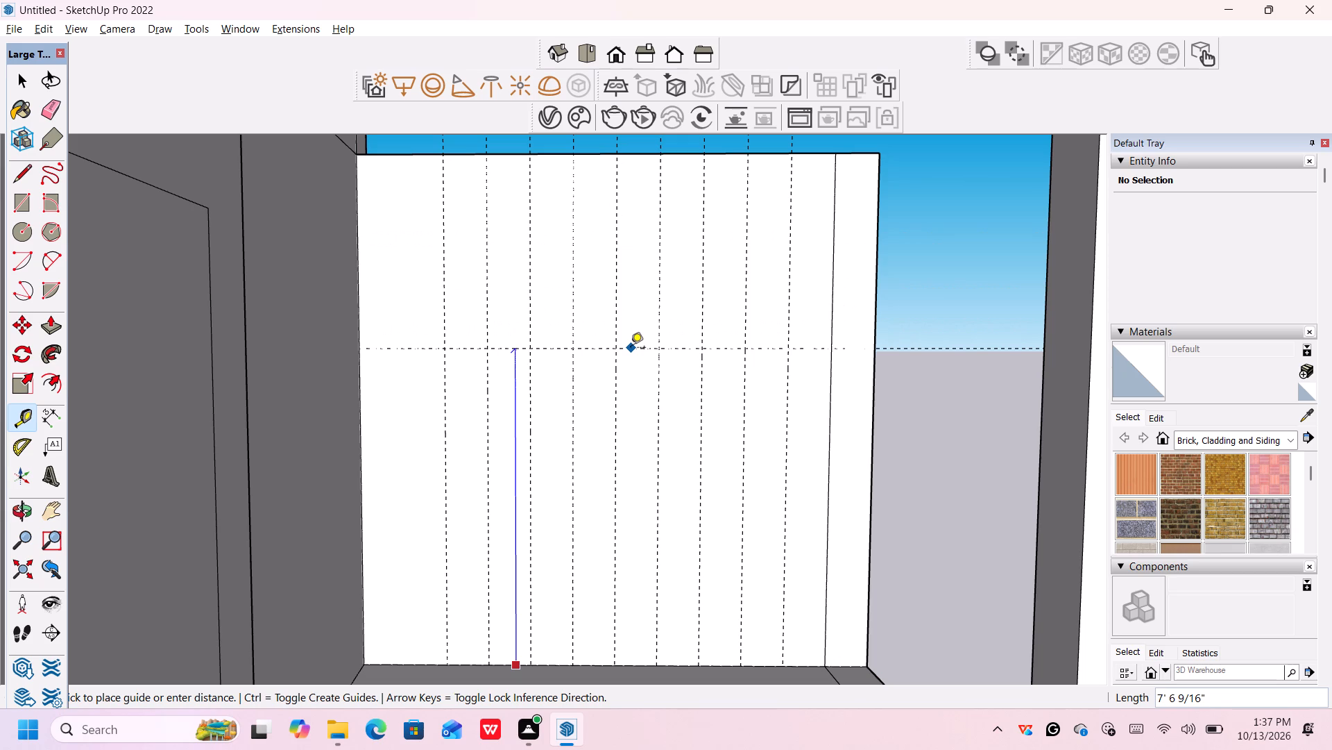
{"action": "key", "text": "6"}
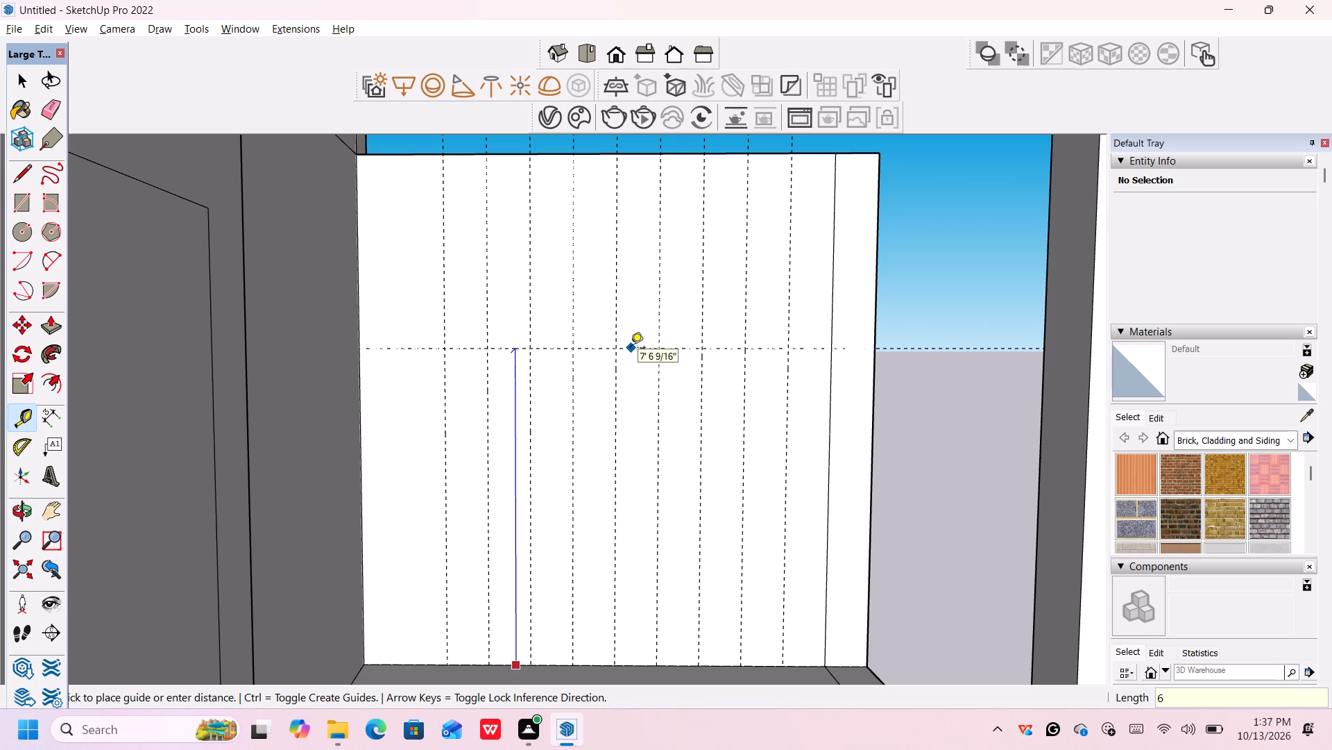
{"action": "key", "text": "apostrophe"}
{"action": "key", "text": "Return"}
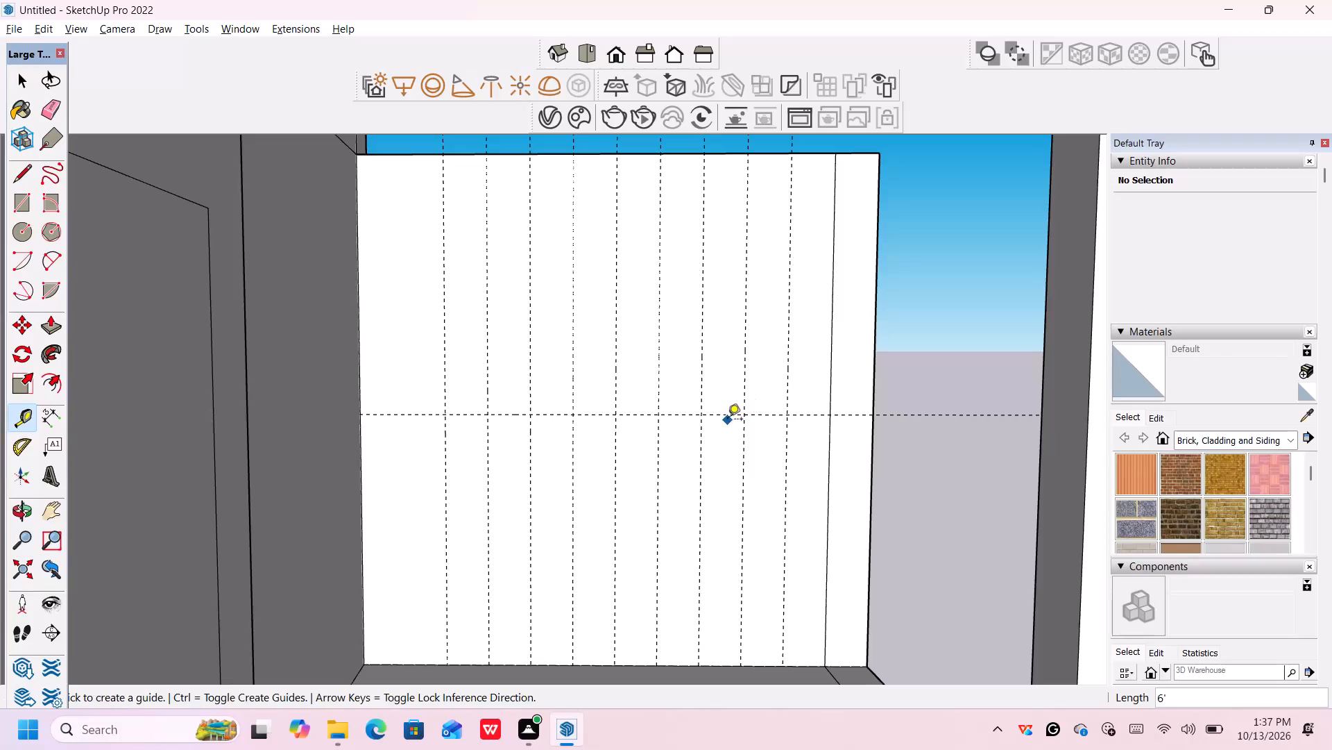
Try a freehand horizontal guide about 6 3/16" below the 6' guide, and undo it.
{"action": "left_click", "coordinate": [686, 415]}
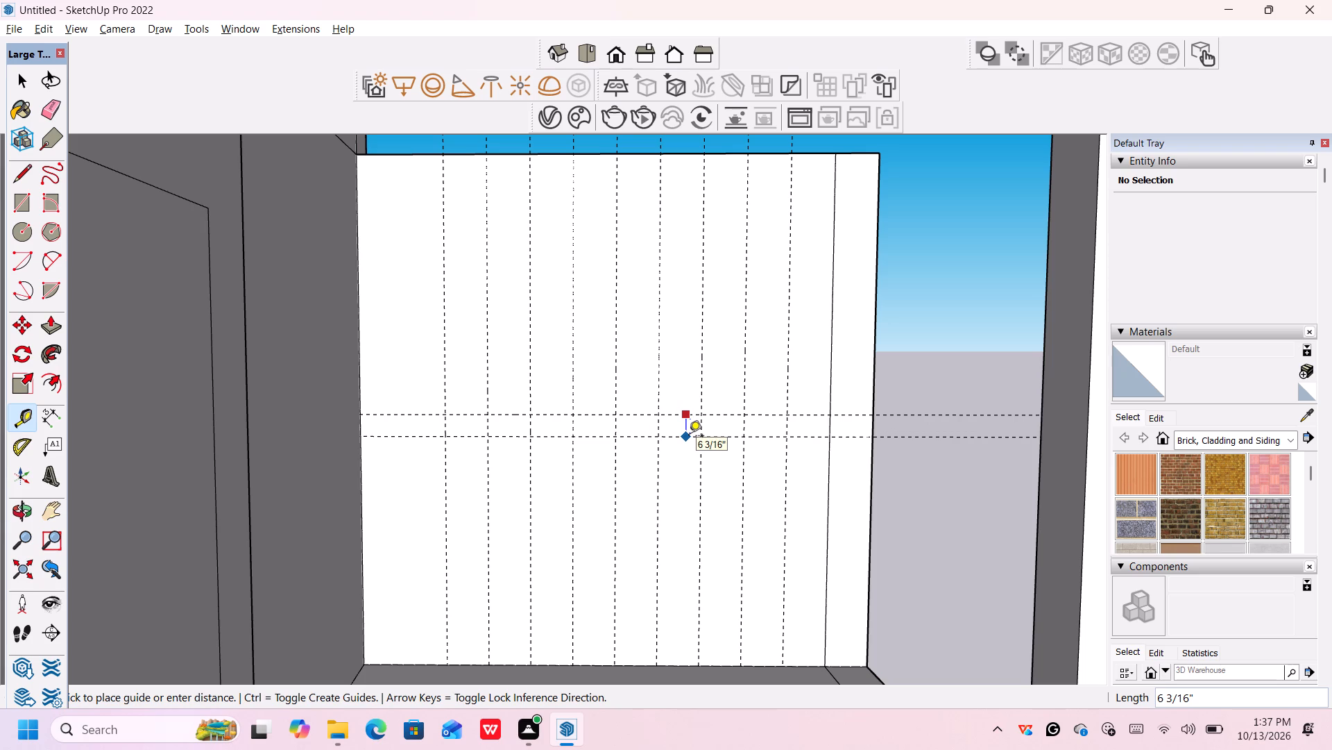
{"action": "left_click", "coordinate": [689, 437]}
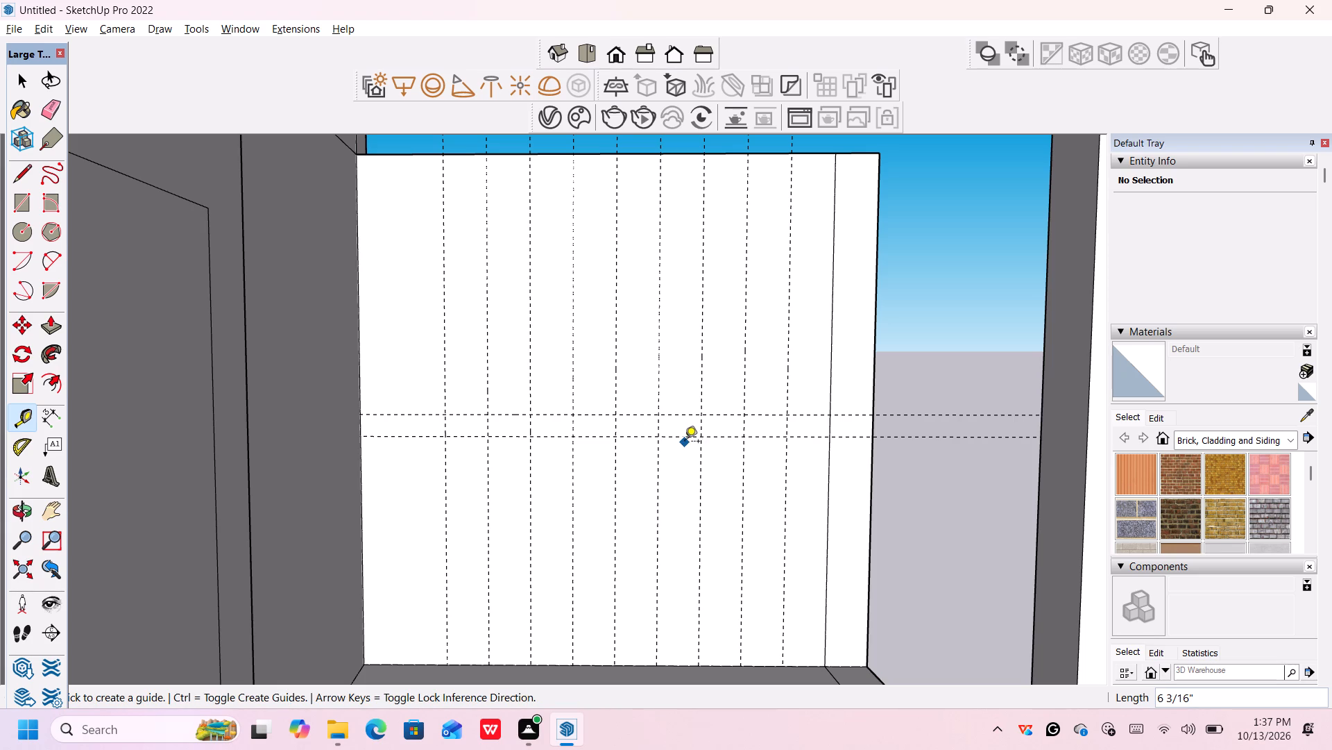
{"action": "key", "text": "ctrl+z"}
Add four horizontal guides below the 6' guide, each 6" beneath the previous one.
{"action": "left_click", "coordinate": [683, 415]}
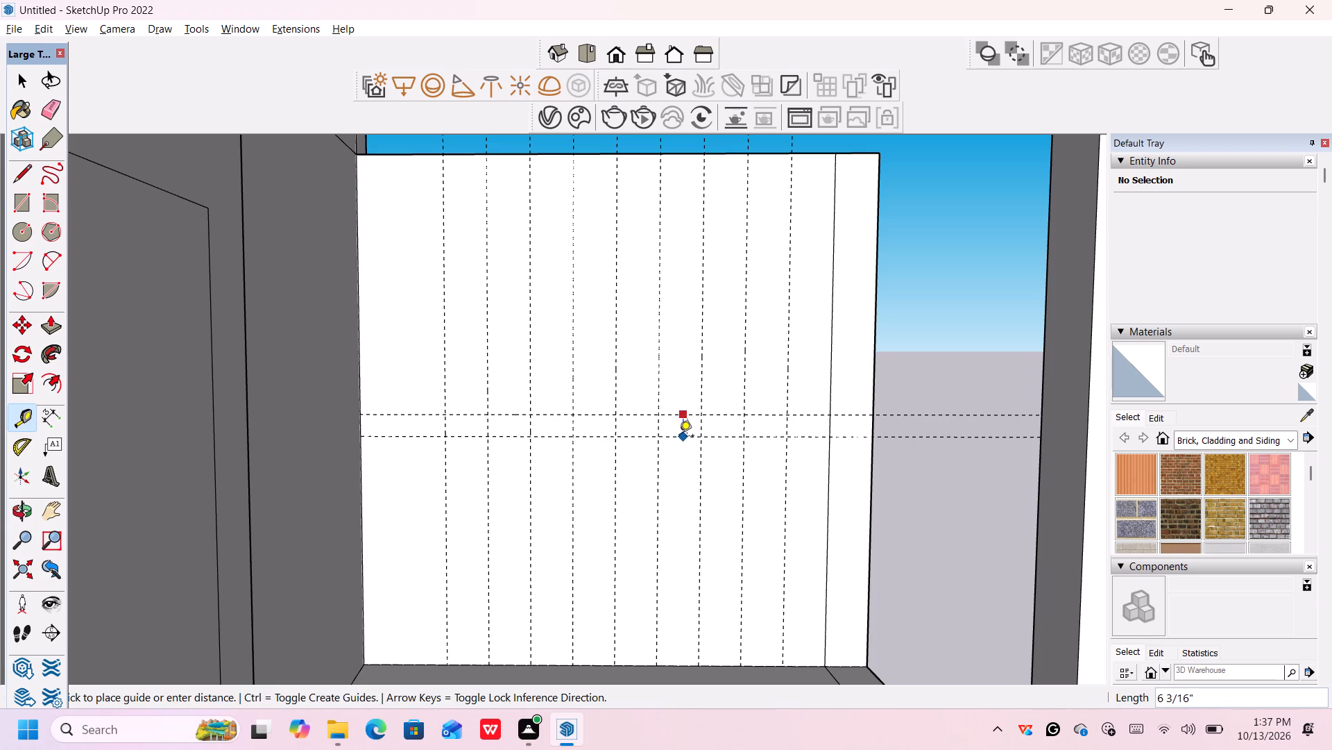
{"action": "type", "text": "6\""}
{"action": "key", "text": "Return"}
{"action": "left_click", "coordinate": [678, 437]}
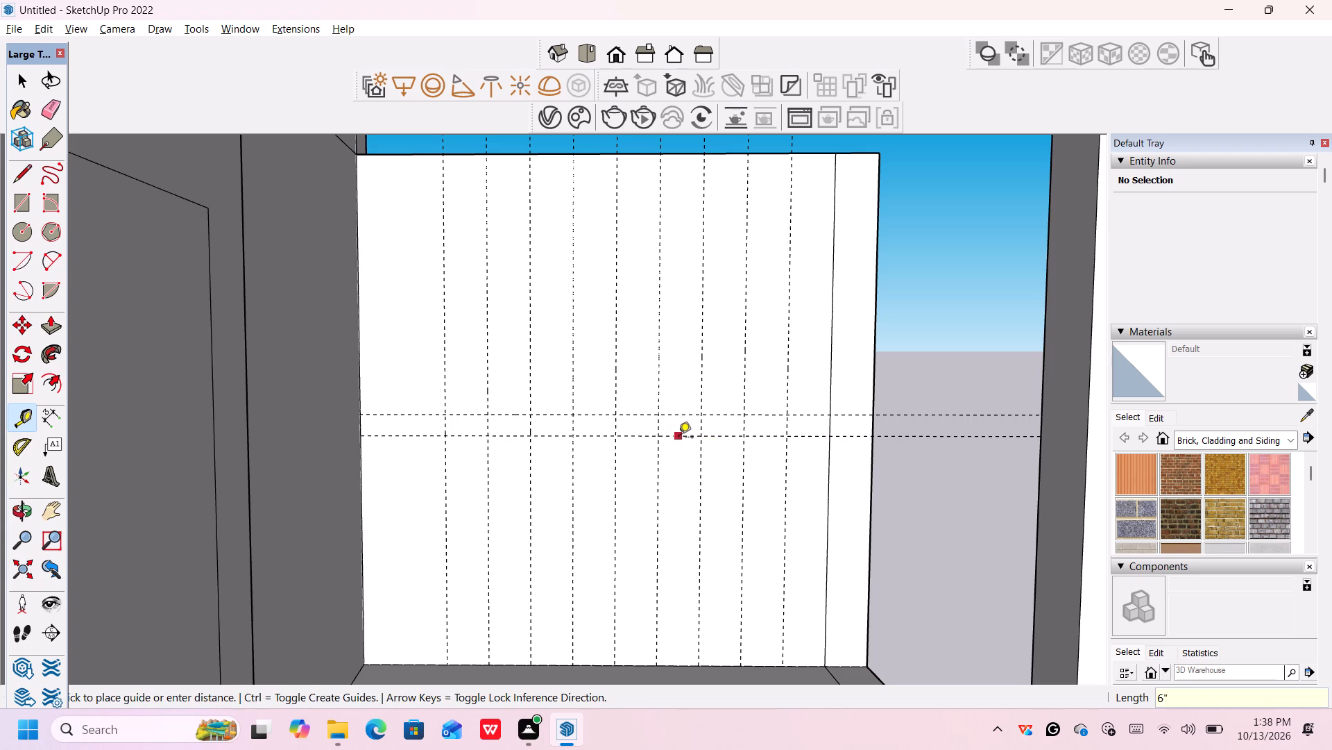
{"action": "type", "text": "6\""}
{"action": "key", "text": "Return"}
{"action": "left_click", "coordinate": [672, 460]}
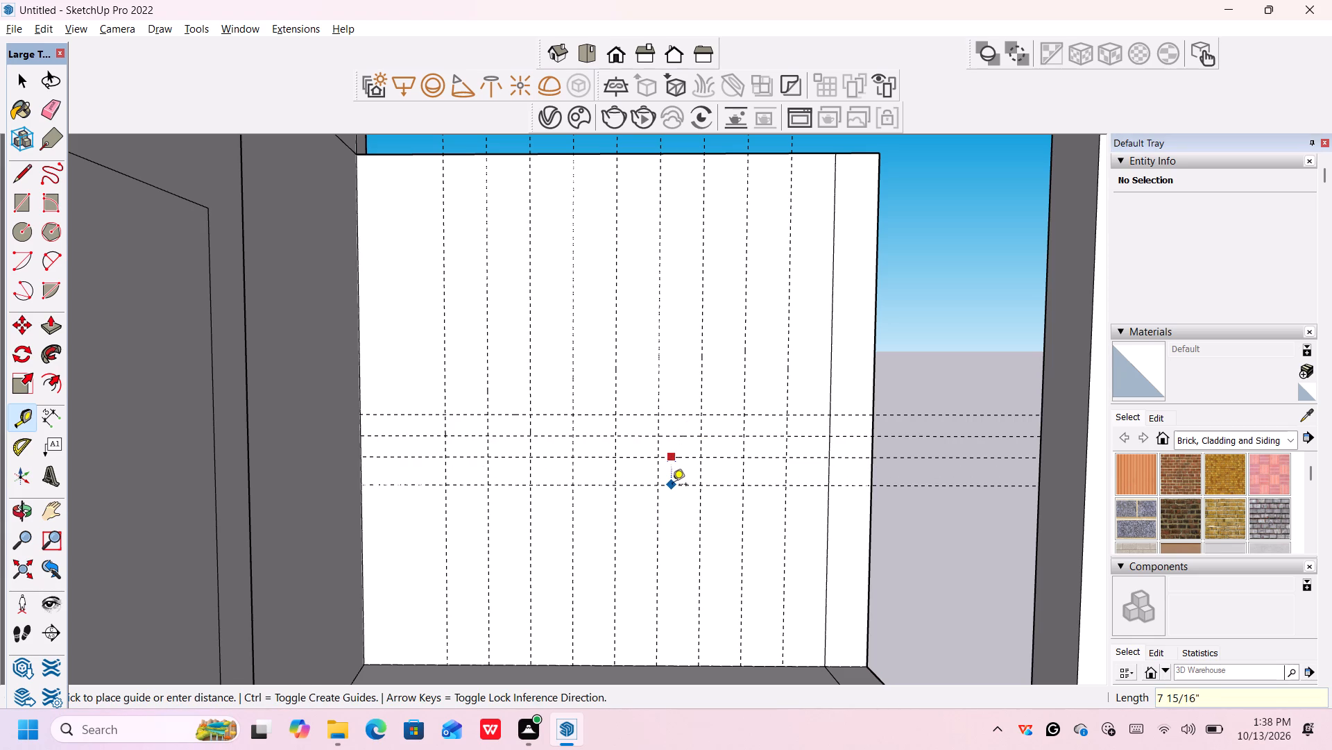
{"action": "key", "text": "6"}
{"action": "key", "text": "shift+quotedbl"}
{"action": "key", "text": "Return"}
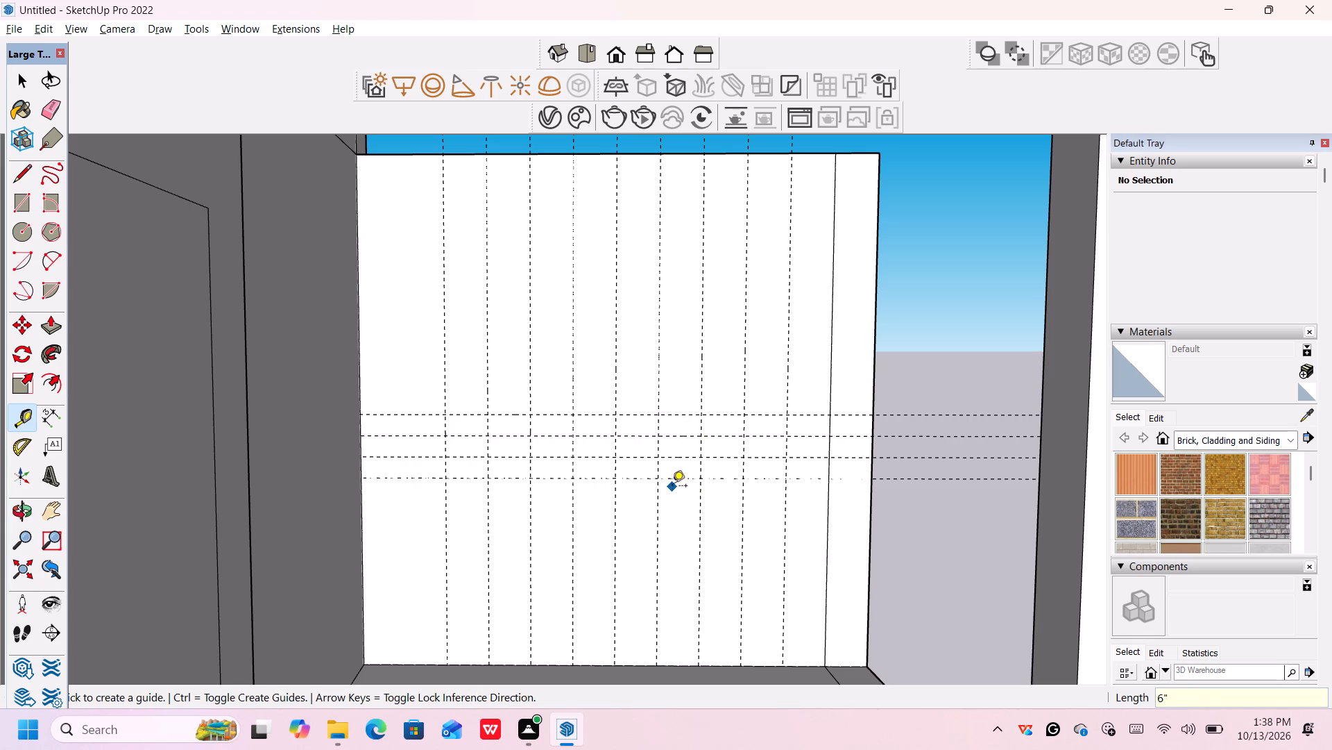
{"action": "left_click", "coordinate": [674, 481]}
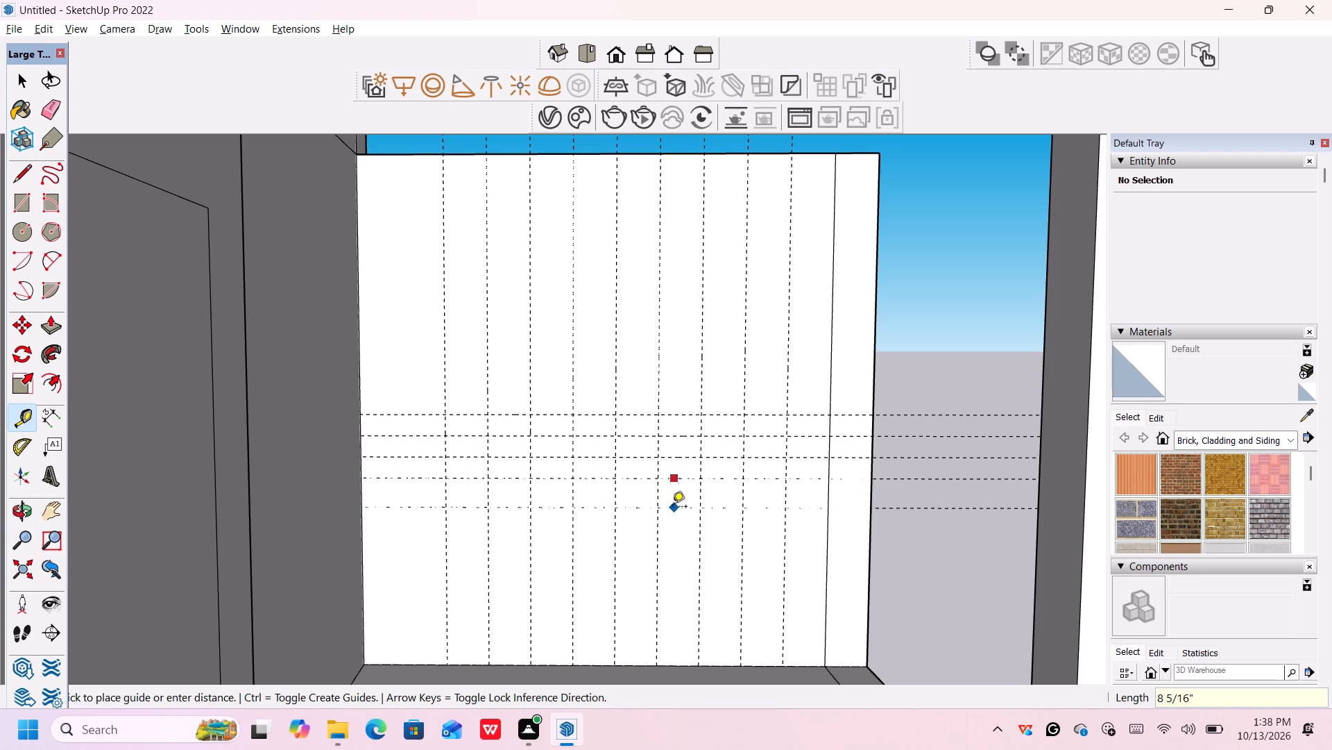
{"action": "type", "text": "6\""}
{"action": "key", "text": "Return"}
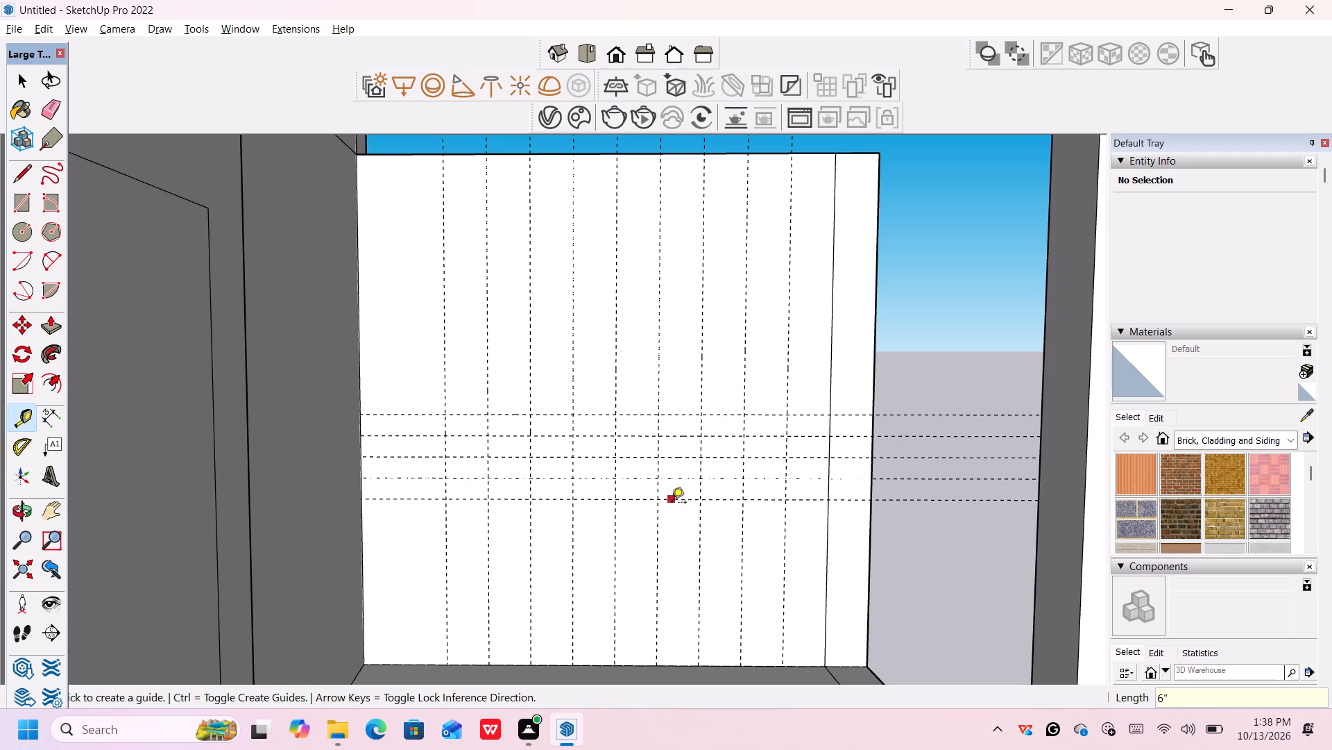
Continue the riser grid downward with four more horizontal guides, each 6" below the previous one.
{"action": "left_click", "coordinate": [672, 503]}
{"action": "type", "text": "6\""}
{"action": "key", "text": "Return"}
{"action": "left_click", "coordinate": [677, 520]}
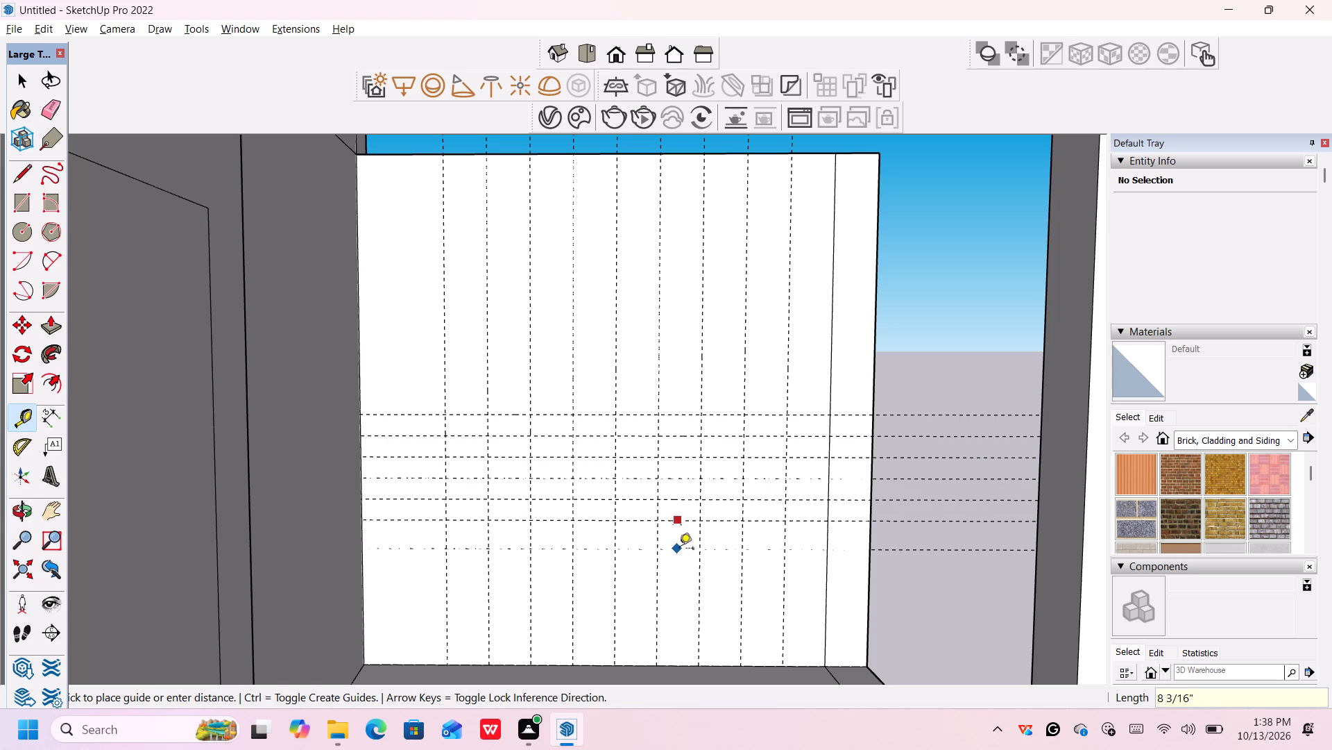
{"action": "type", "text": "6\""}
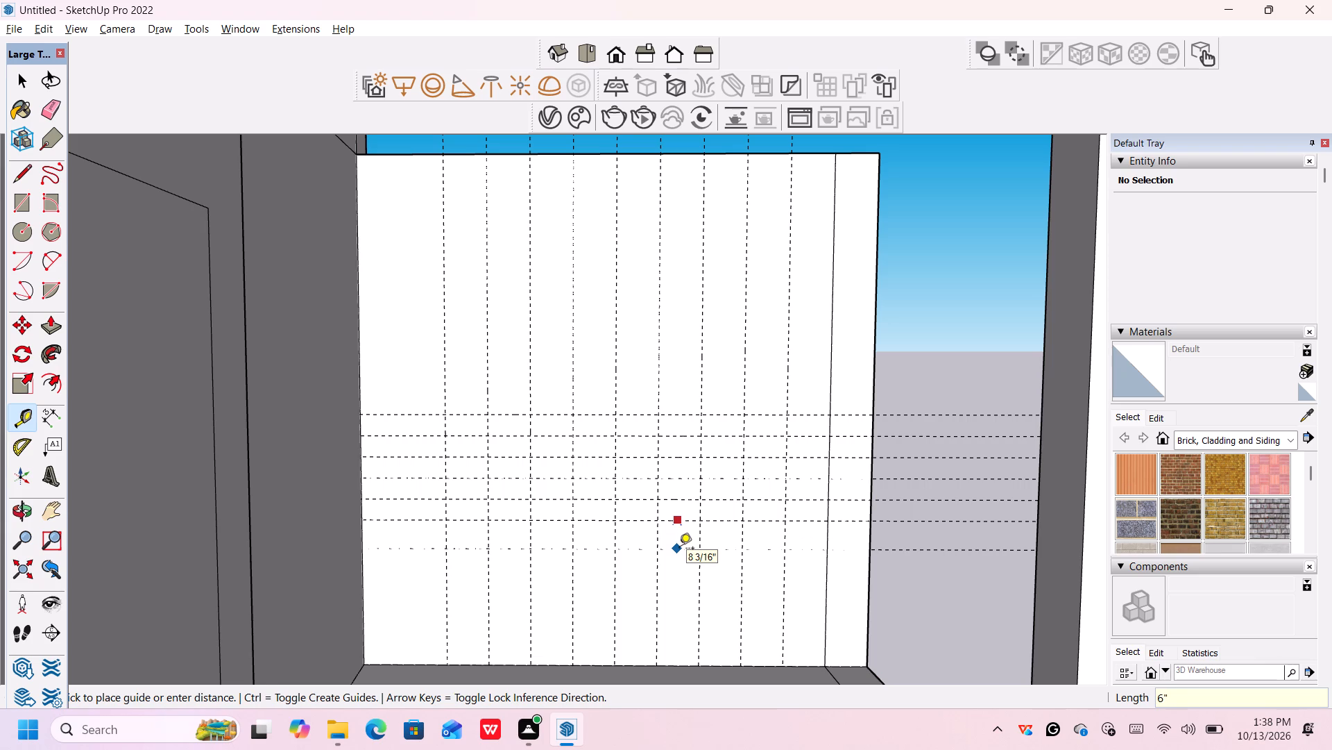
{"action": "key", "text": "Return"}
{"action": "left_click", "coordinate": [681, 542]}
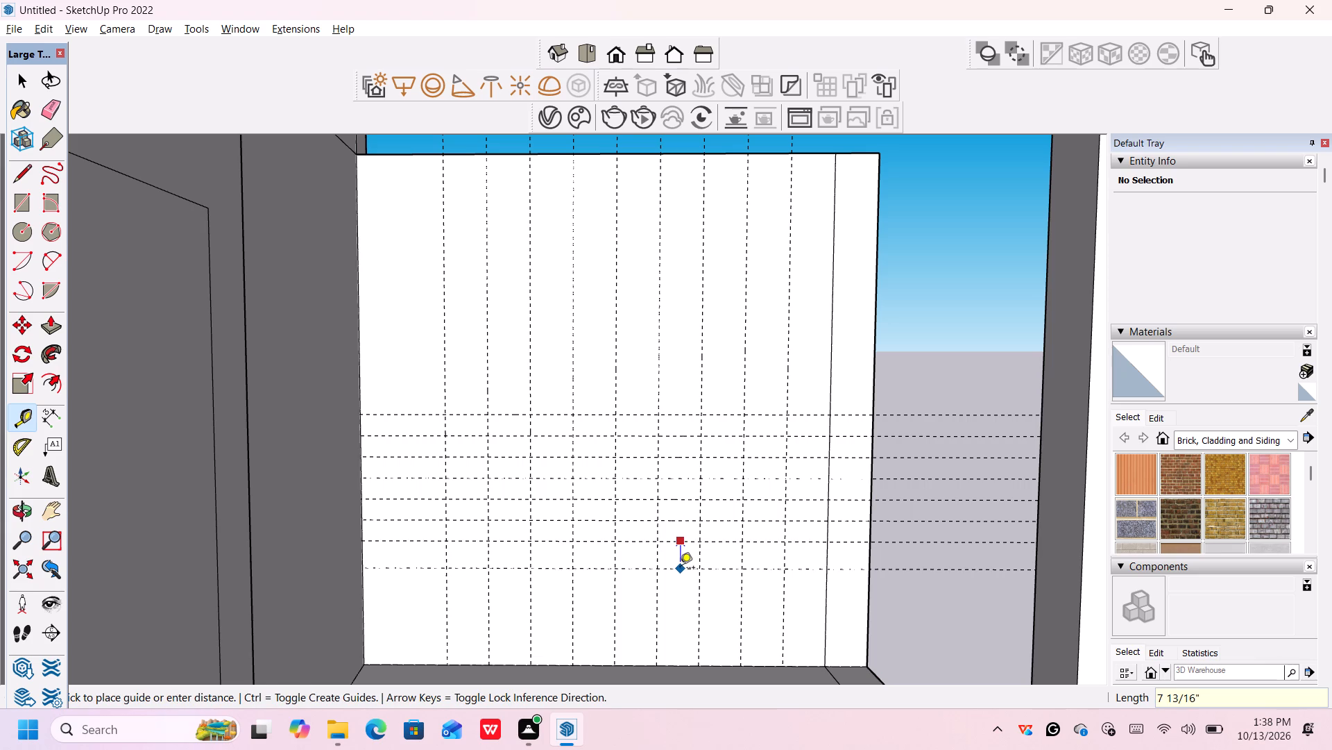
{"action": "type", "text": "6\""}
{"action": "key", "text": "Return"}
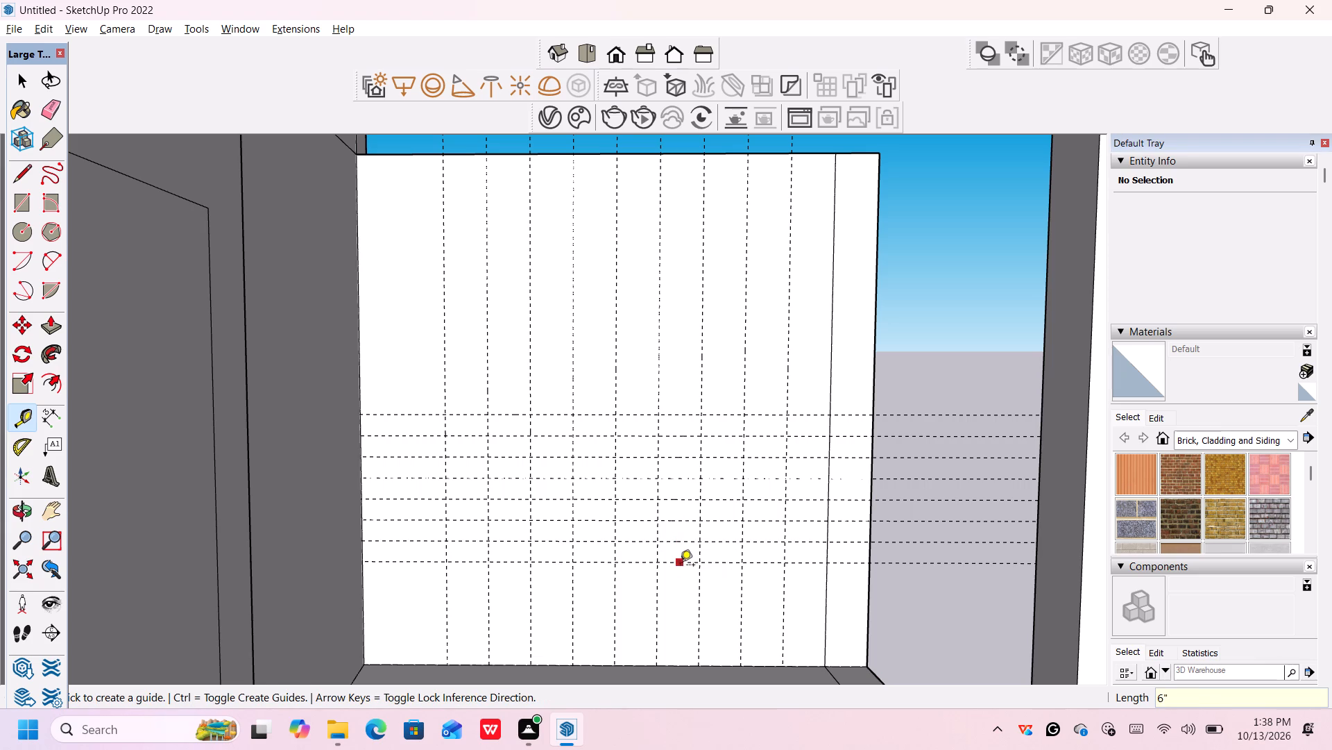
{"action": "left_click", "coordinate": [680, 564]}
{"action": "type", "text": "6\""}
{"action": "key", "text": "Return"}
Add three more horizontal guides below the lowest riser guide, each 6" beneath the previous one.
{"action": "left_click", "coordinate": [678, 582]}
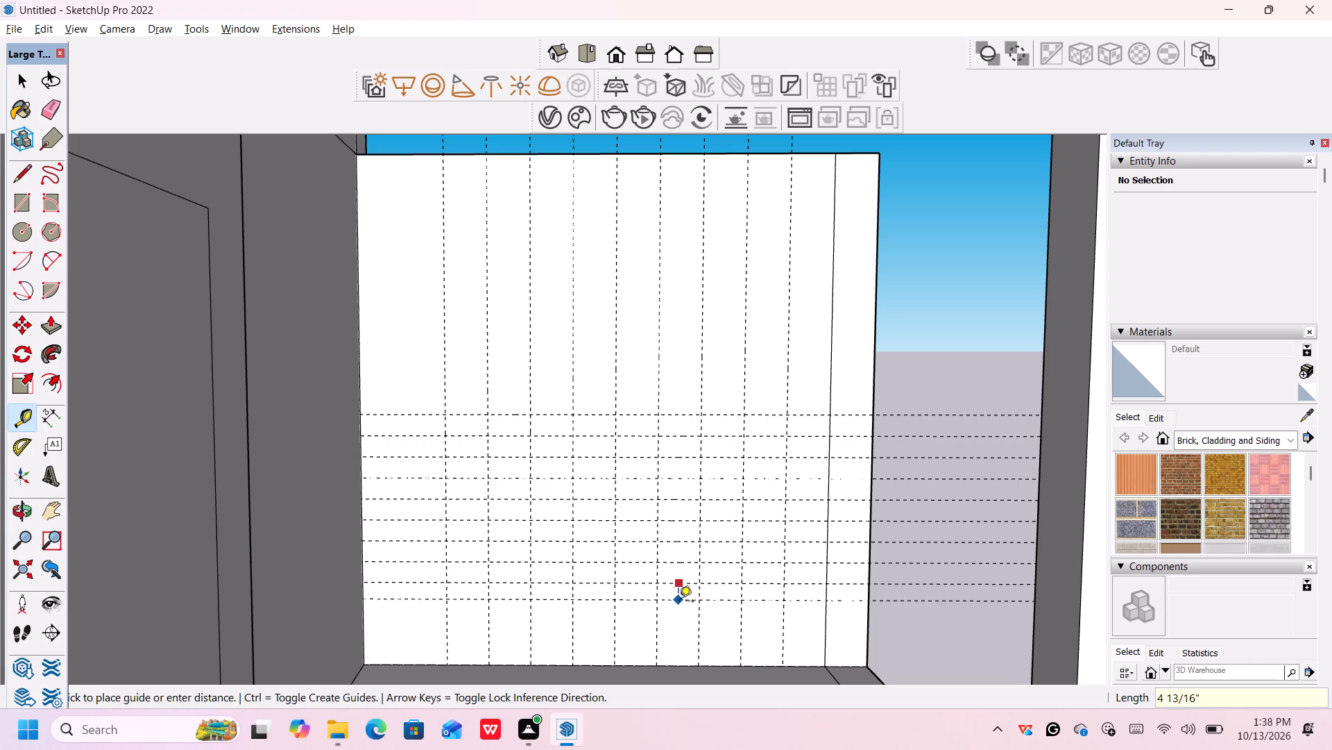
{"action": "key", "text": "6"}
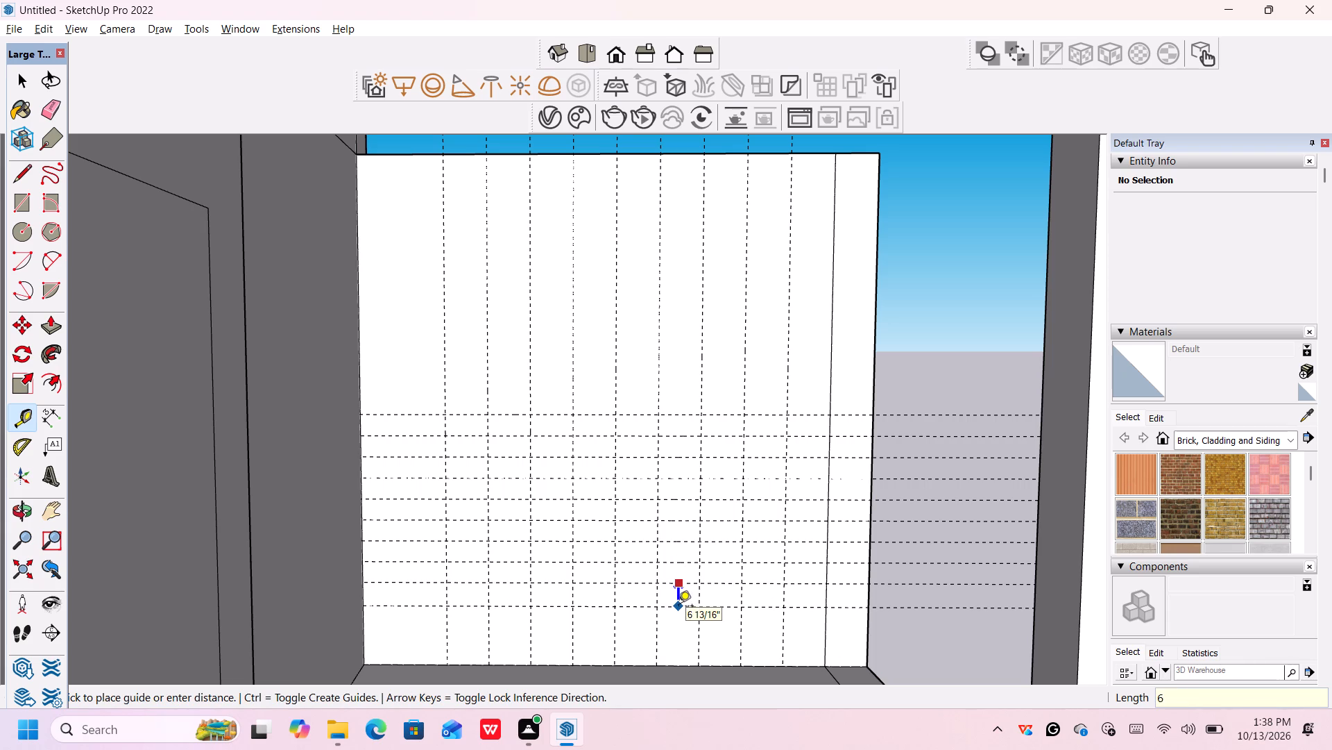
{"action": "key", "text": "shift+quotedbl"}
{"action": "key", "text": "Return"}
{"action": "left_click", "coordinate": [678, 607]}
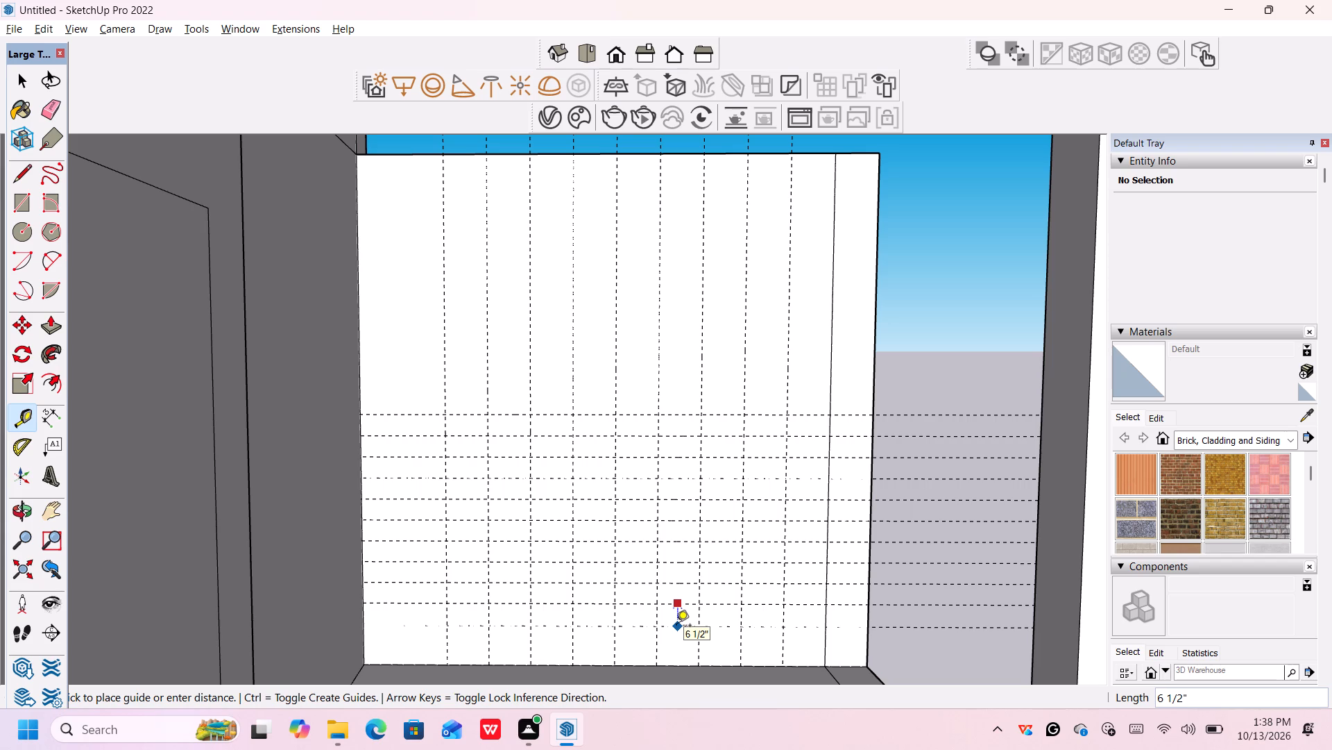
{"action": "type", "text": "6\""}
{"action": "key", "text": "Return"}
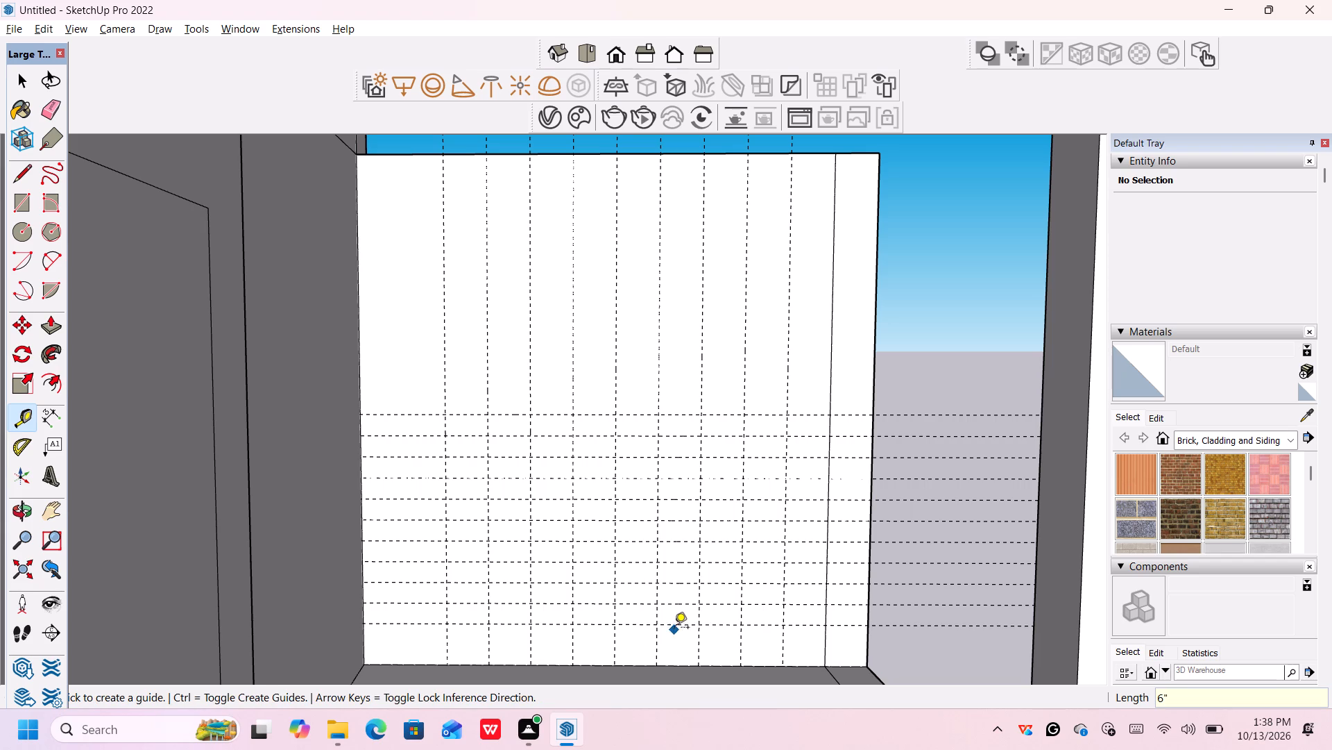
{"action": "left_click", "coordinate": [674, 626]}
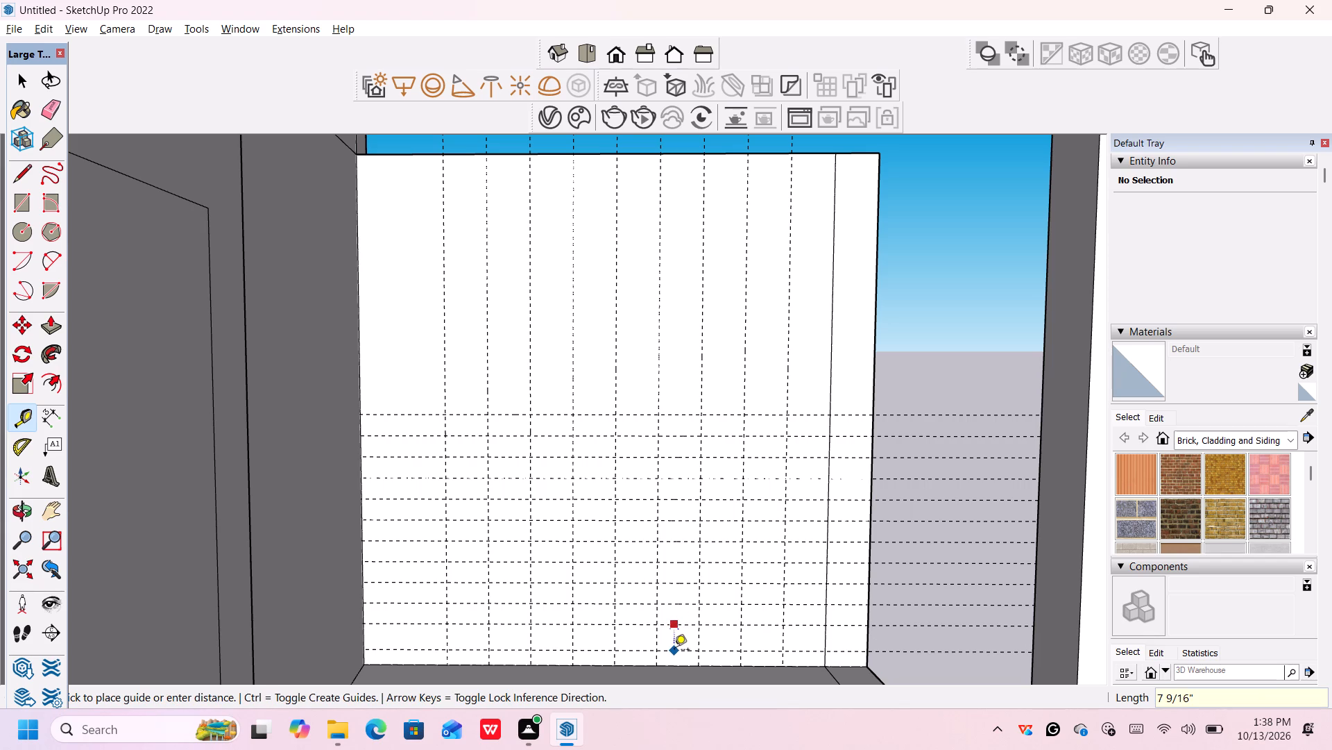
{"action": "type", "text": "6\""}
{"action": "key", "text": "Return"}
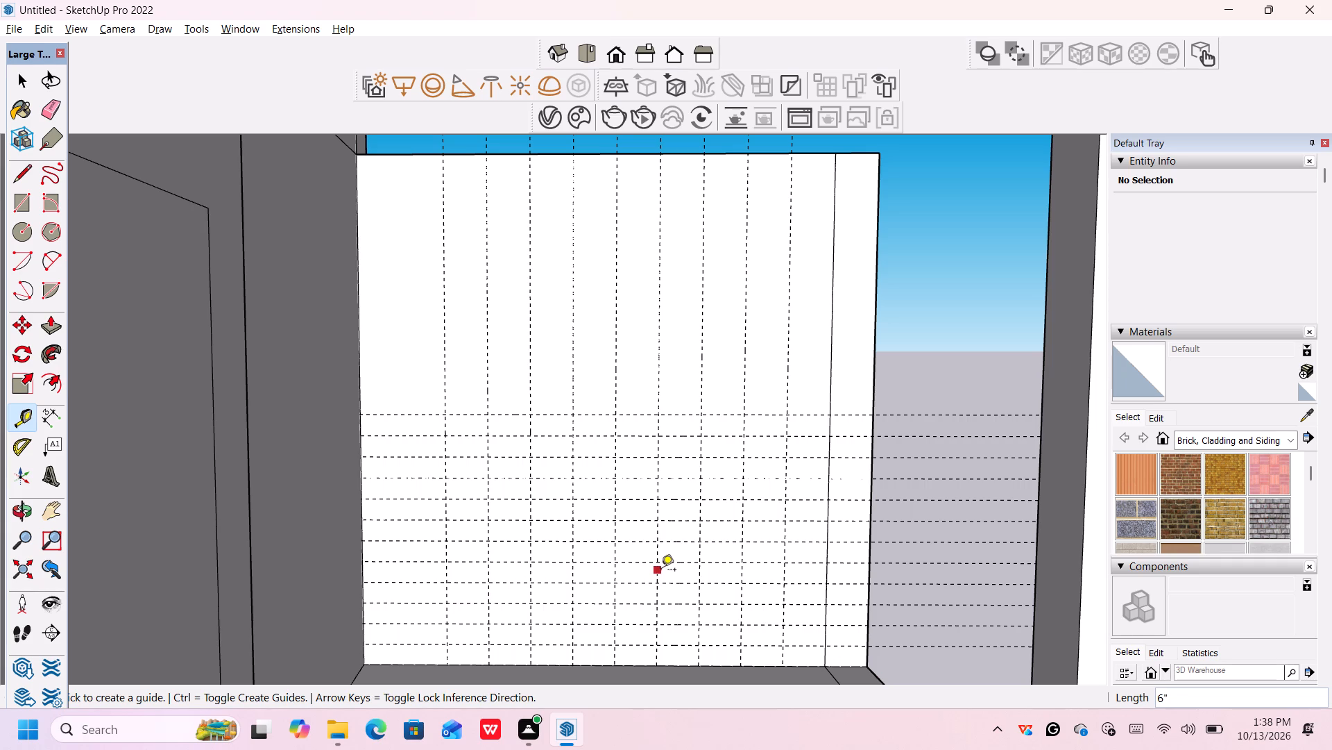
Undo all the 6"-spaced horizontal guides on the side wall, back to the single 6' guide.
{"action": "key", "text": "ctrl+z"}
{"action": "key", "text": "ctrl+z"}
{"action": "key", "text": "ctrl+z"}
{"action": "key", "text": "ctrl+z"}
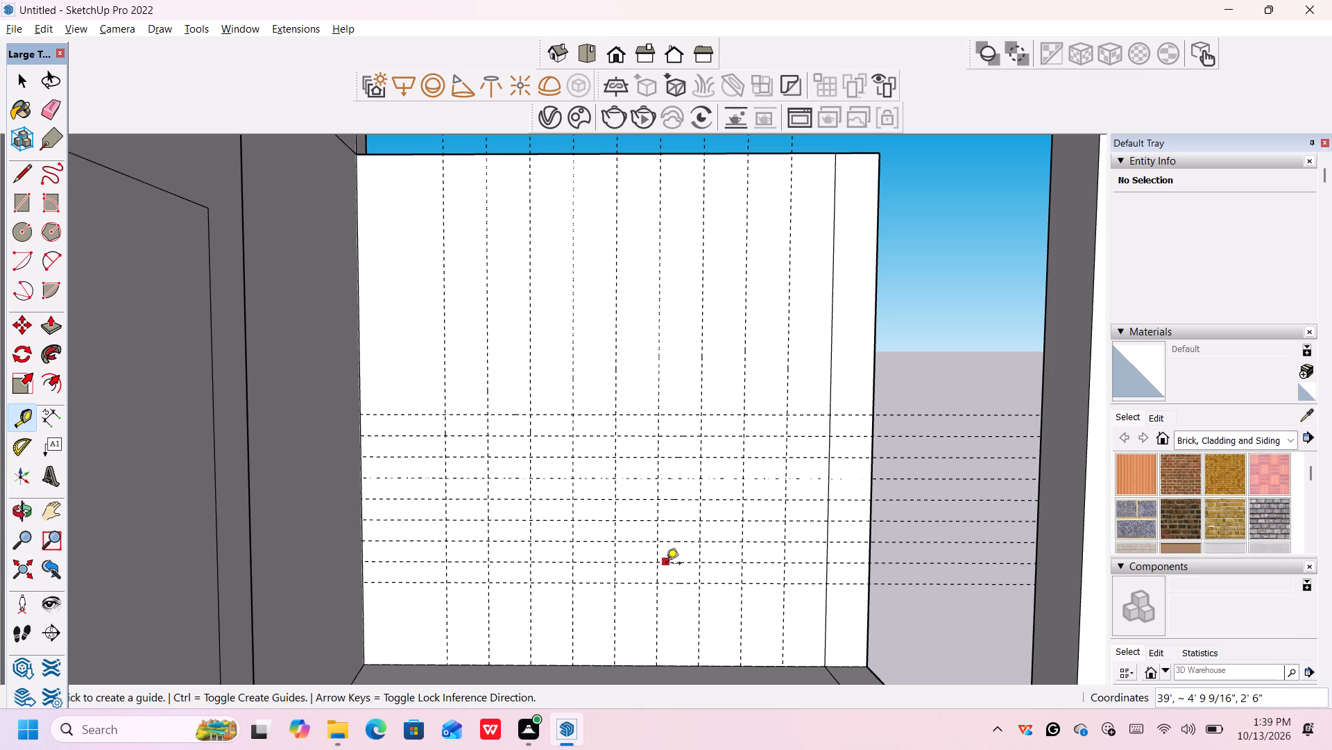
{"action": "key", "text": "ctrl+z"}
{"action": "key", "text": "ctrl+z"}
{"action": "key", "text": "ctrl+z"}
{"action": "key", "text": "ctrl+z"}
{"action": "key", "text": "ctrl+z"}
{"action": "key", "text": "ctrl+z"}
{"action": "key", "text": "ctrl+z"}
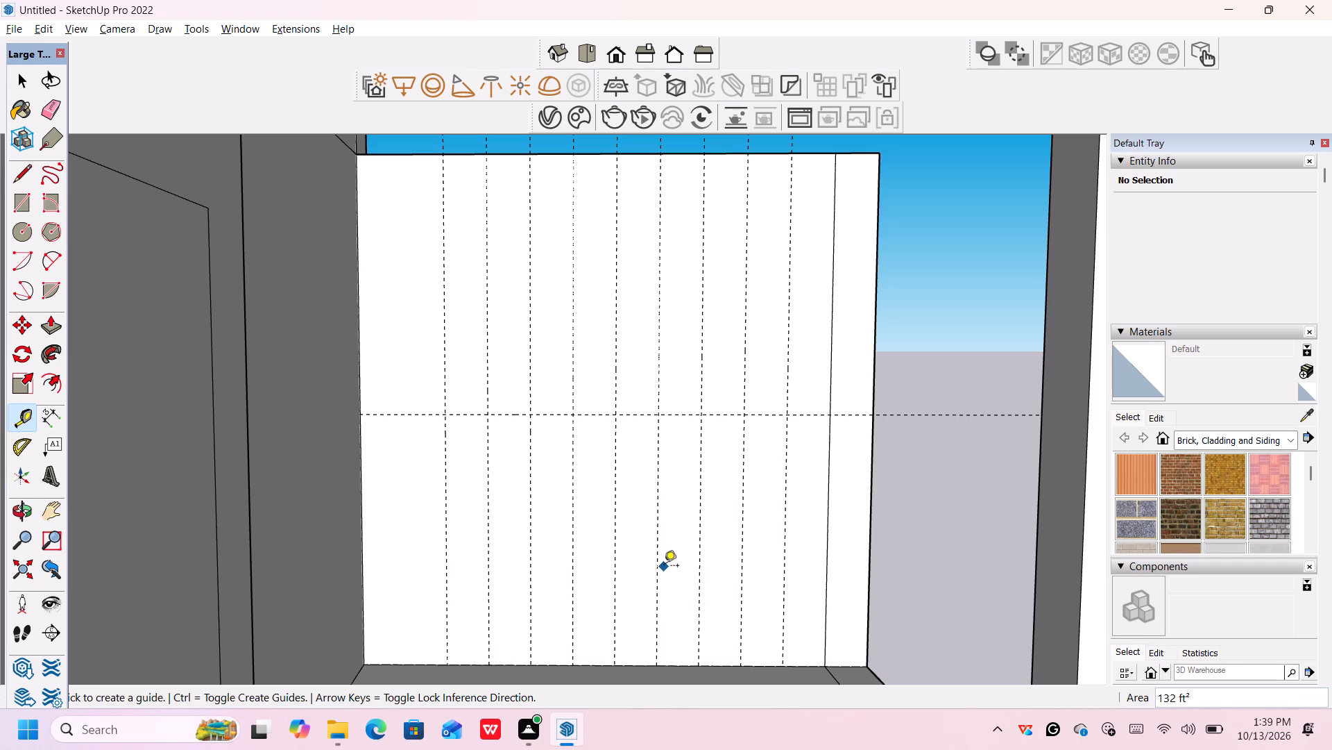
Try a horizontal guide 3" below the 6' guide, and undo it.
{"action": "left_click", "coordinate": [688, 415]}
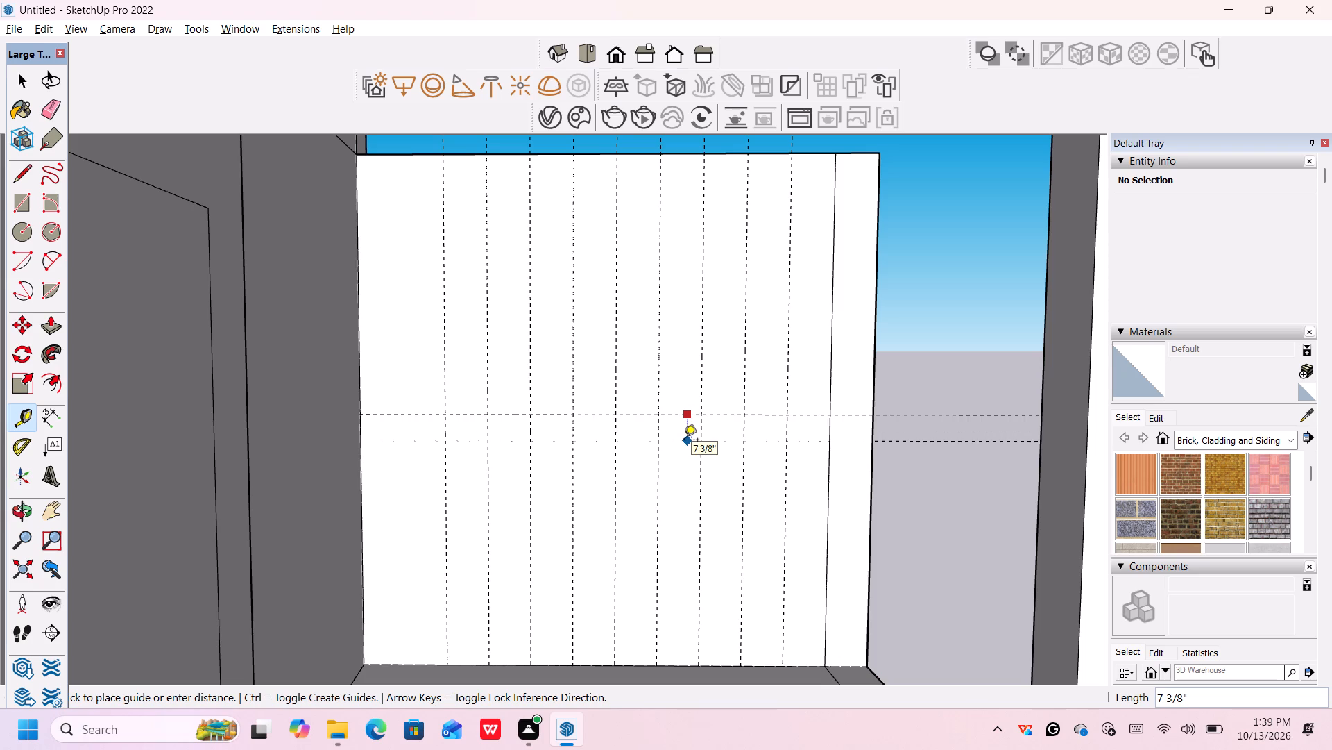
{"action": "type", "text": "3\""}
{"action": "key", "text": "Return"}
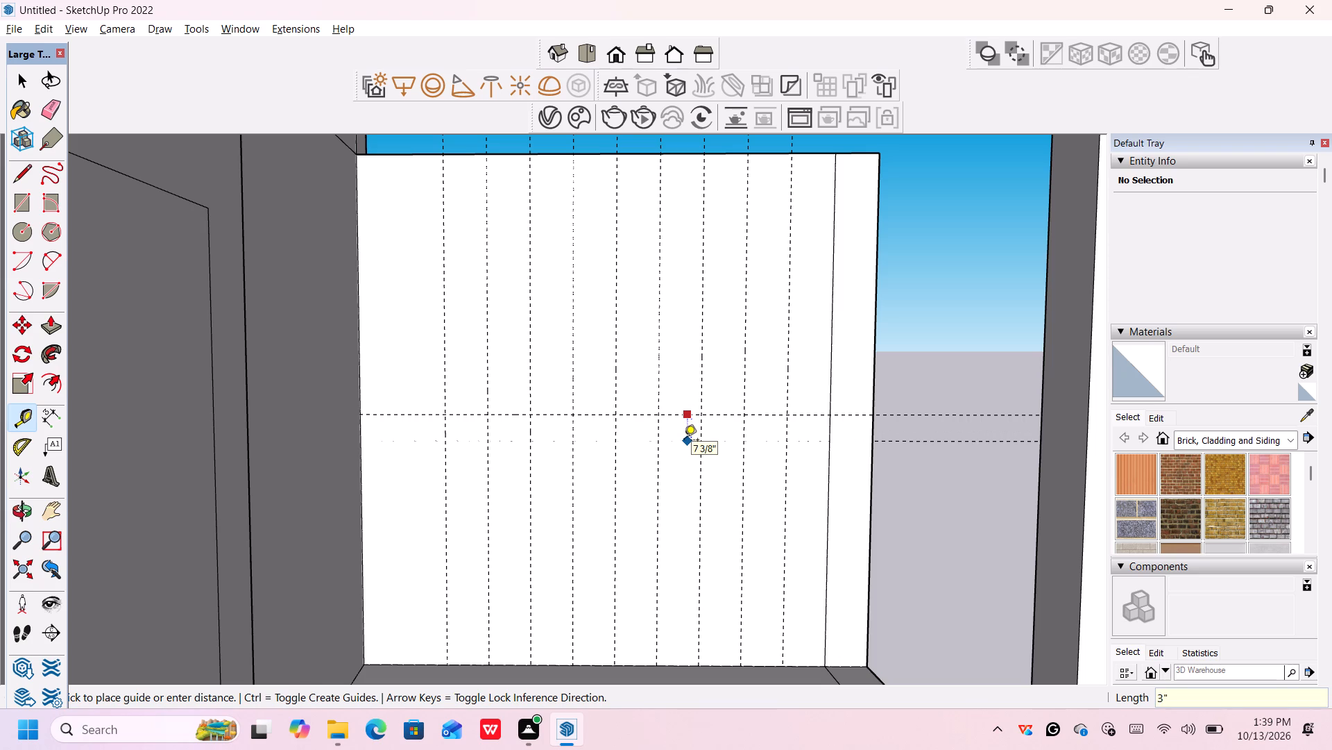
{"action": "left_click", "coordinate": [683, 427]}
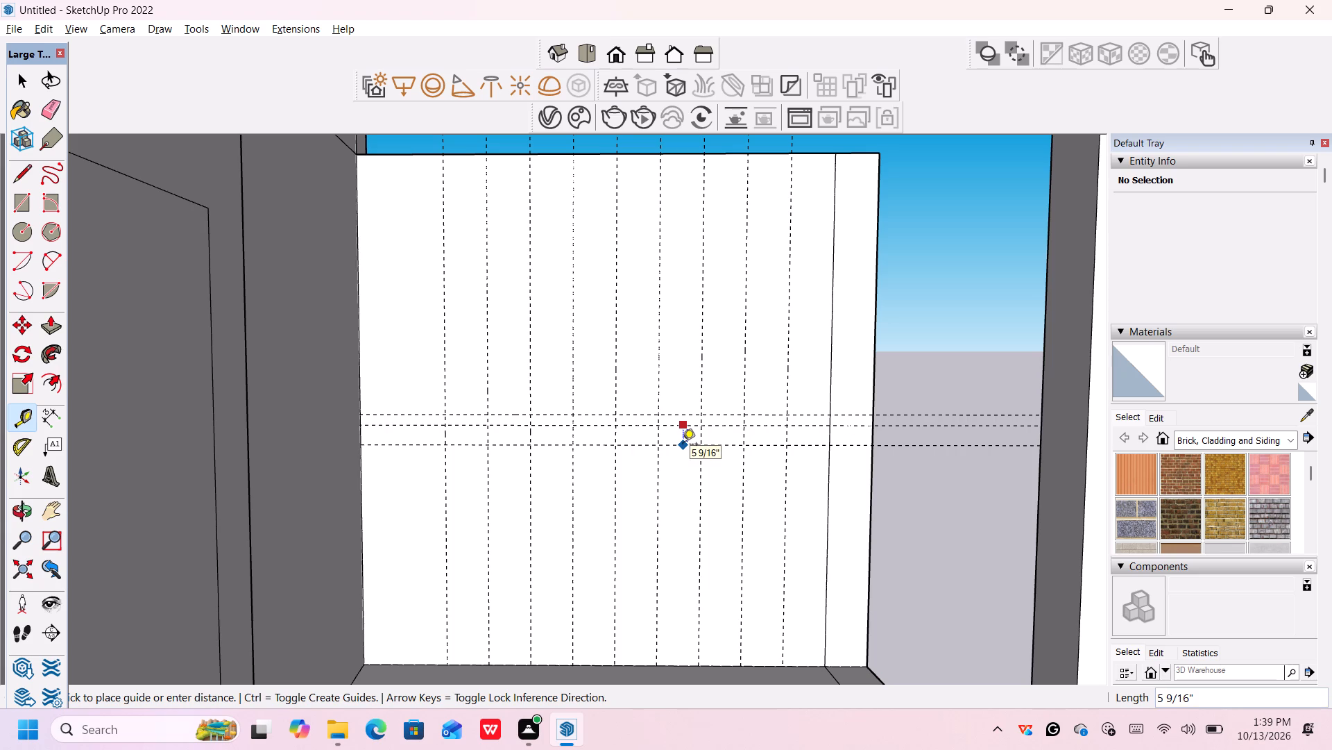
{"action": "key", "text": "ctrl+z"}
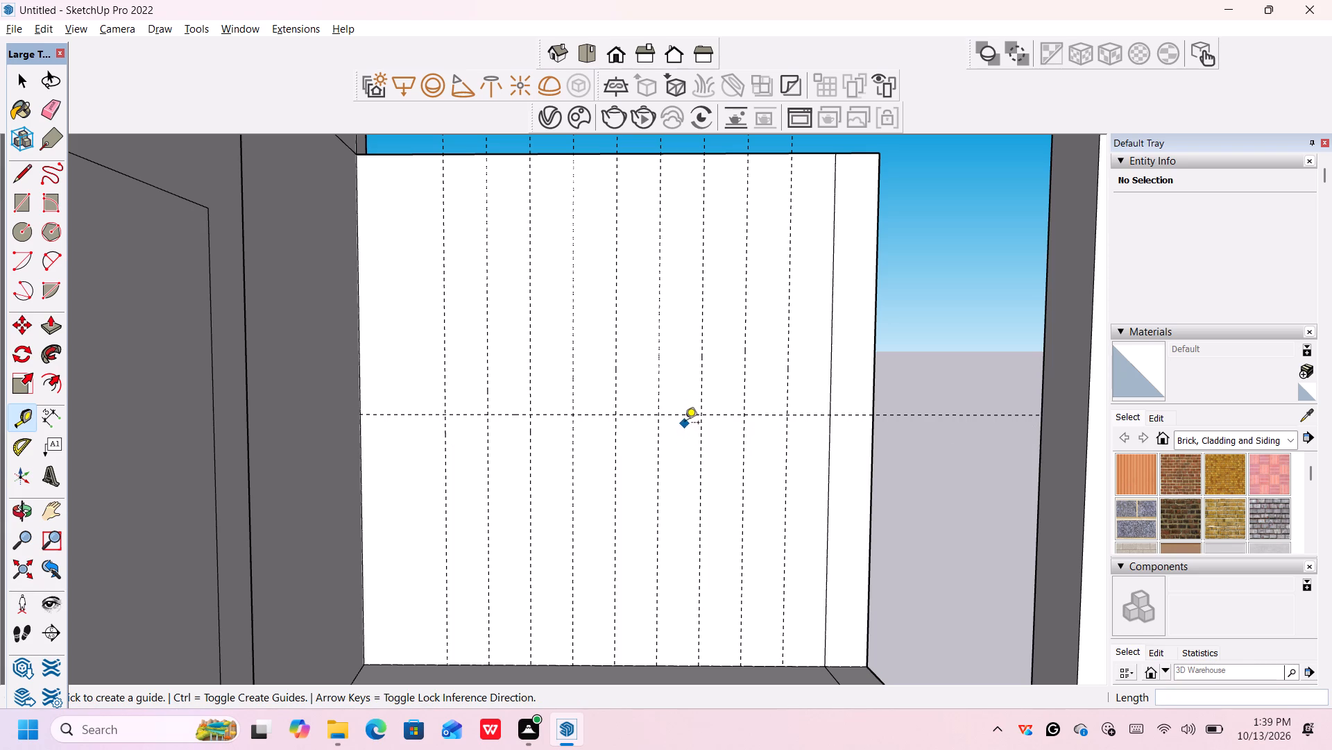
Add four horizontal guides below the 6' guide on the side wall, each 4" beneath the previous one.
{"action": "left_click", "coordinate": [683, 413]}
{"action": "key", "text": "4"}
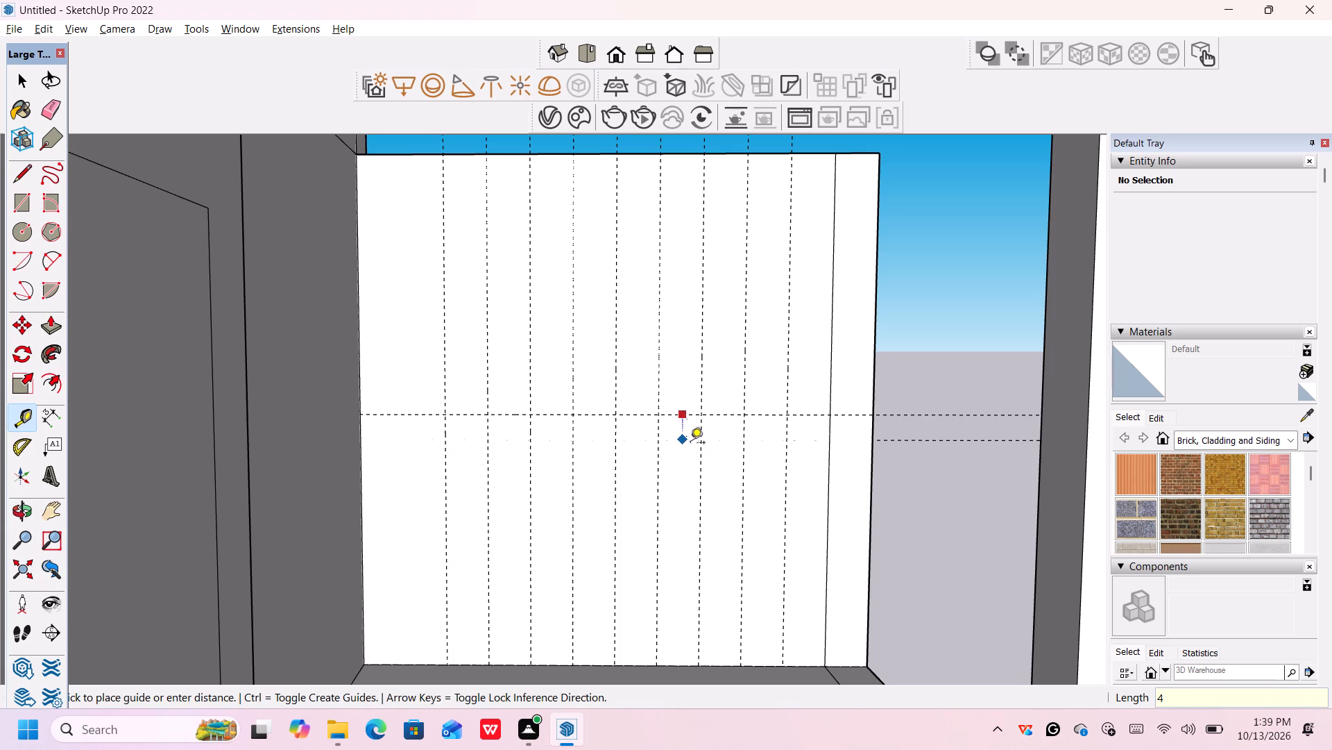
{"action": "key", "text": "shift+quotedbl"}
{"action": "key", "text": "Return"}
{"action": "left_click", "coordinate": [683, 430]}
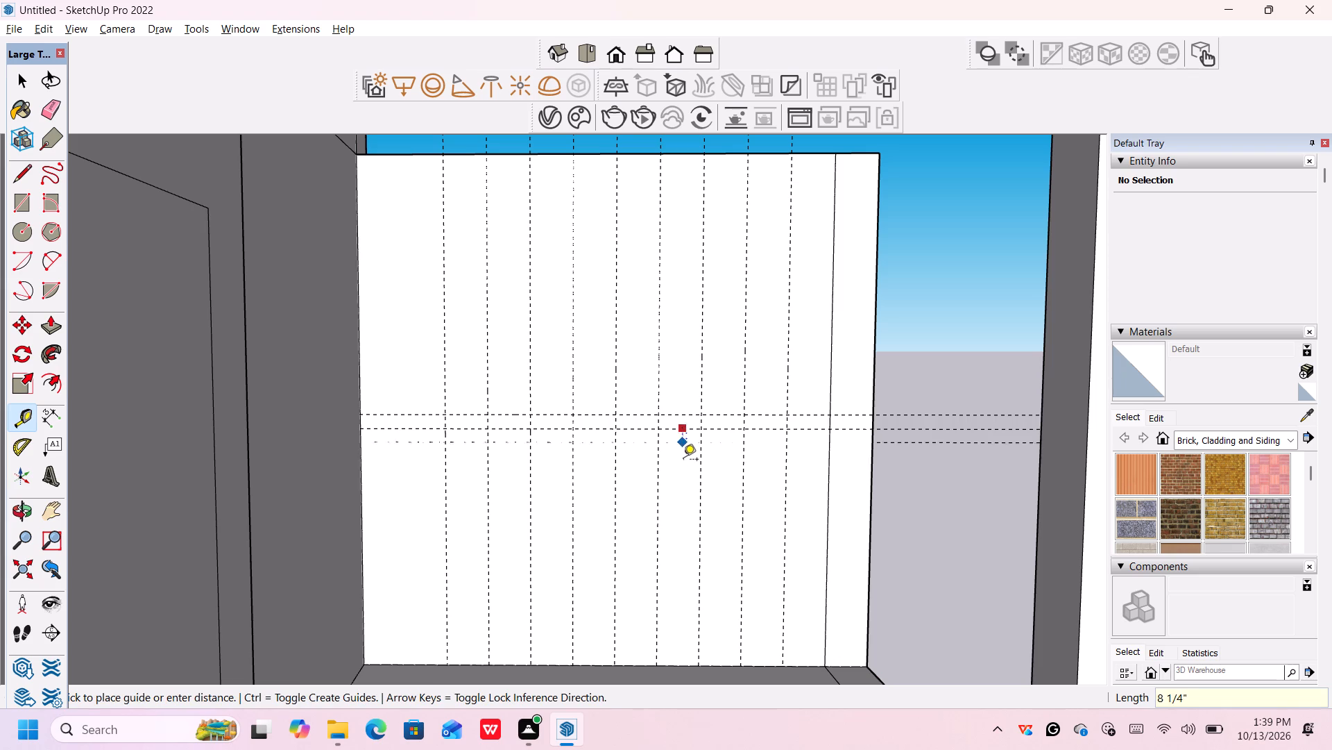
{"action": "type", "text": "4\""}
{"action": "key", "text": "Return"}
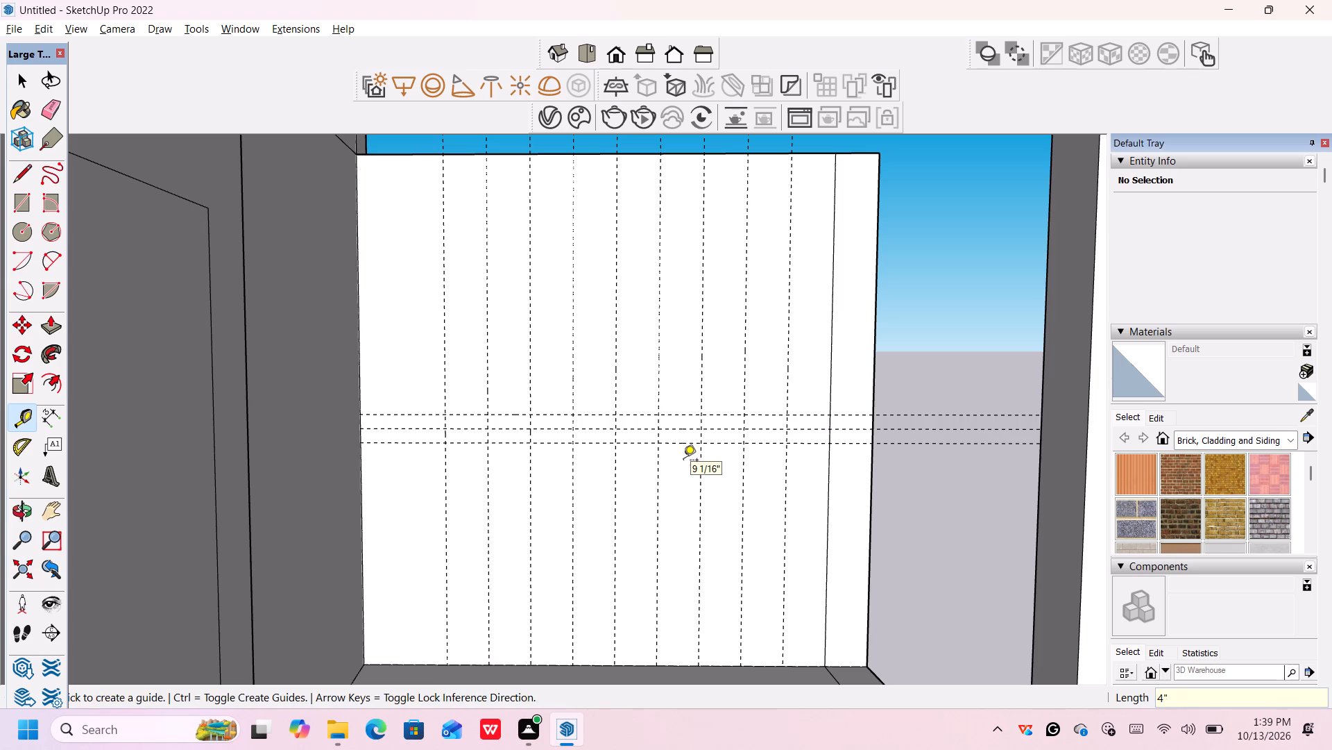
{"action": "left_click", "coordinate": [683, 447]}
{"action": "type", "text": "4\""}
{"action": "key", "text": "Return"}
{"action": "left_click", "coordinate": [683, 462]}
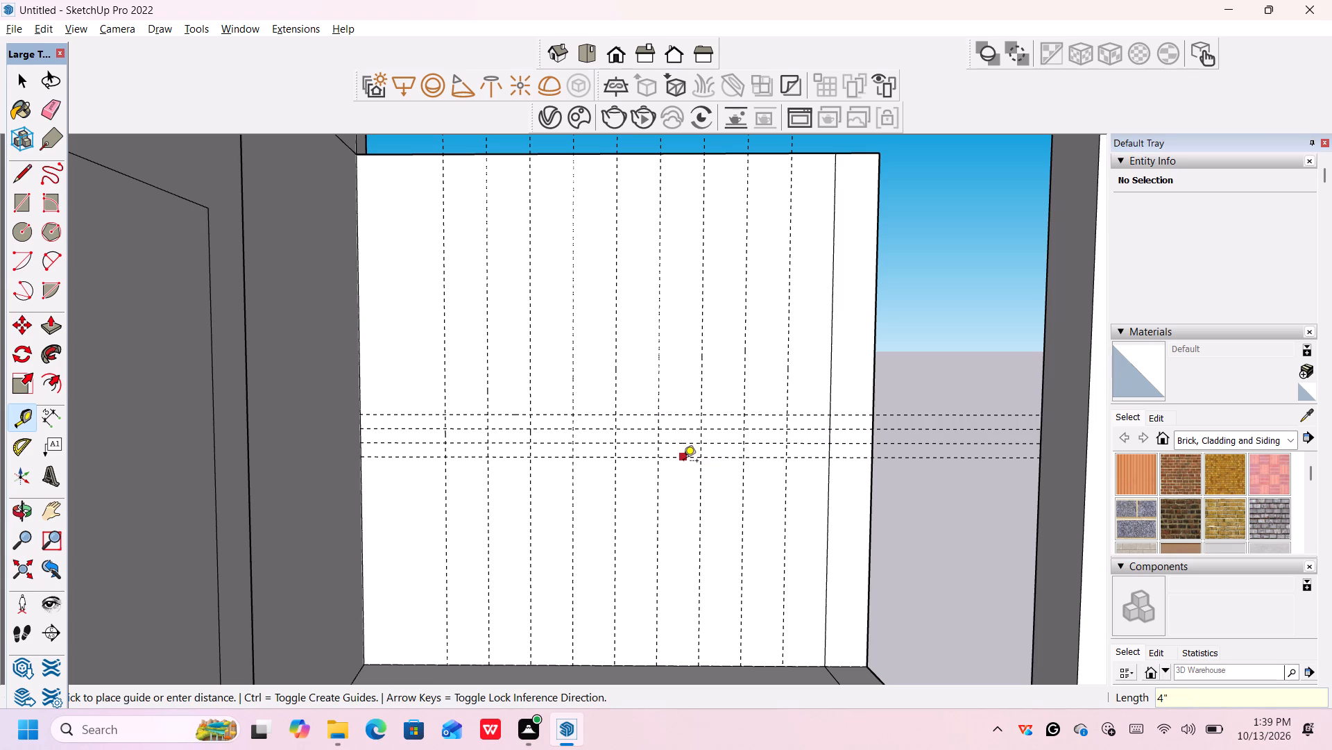
{"action": "type", "text": "4\""}
{"action": "key", "text": "Return"}
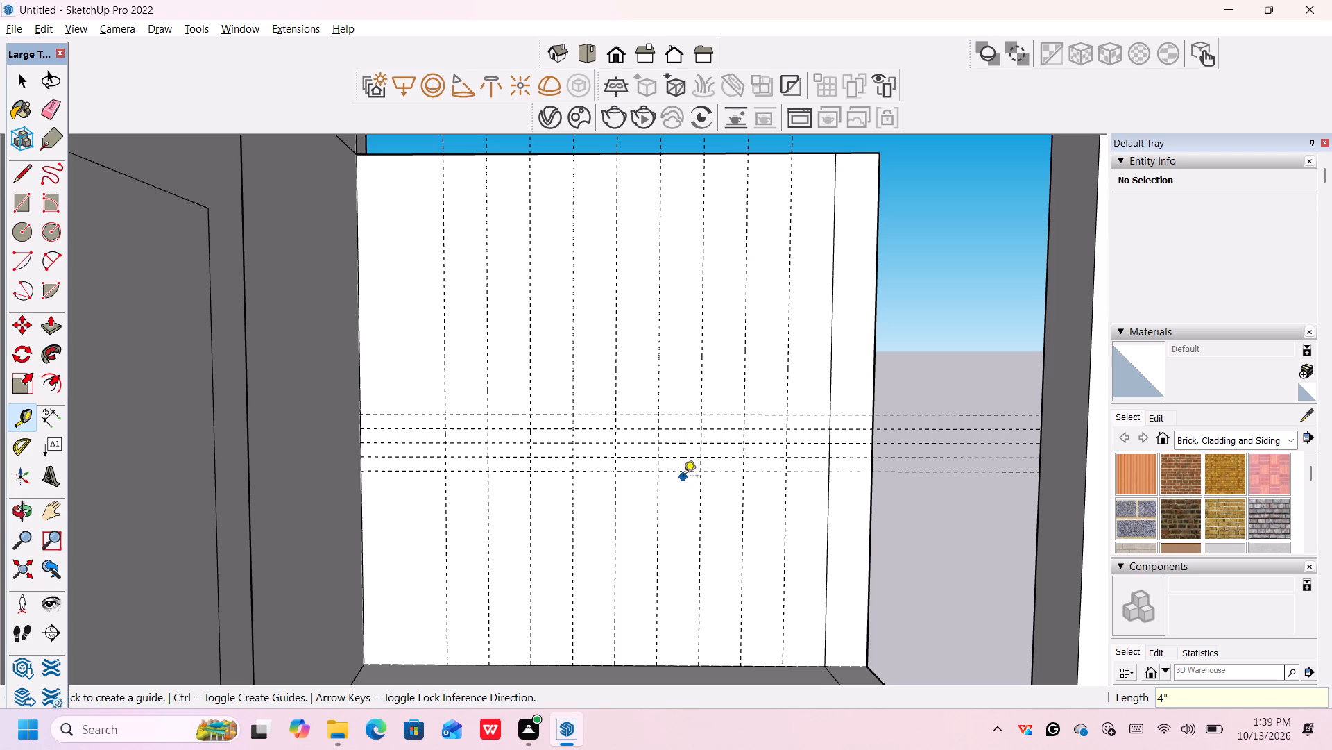
Continue the riser grid downward with four more horizontal guides, each 4" below the previous one.
{"action": "left_click", "coordinate": [682, 473]}
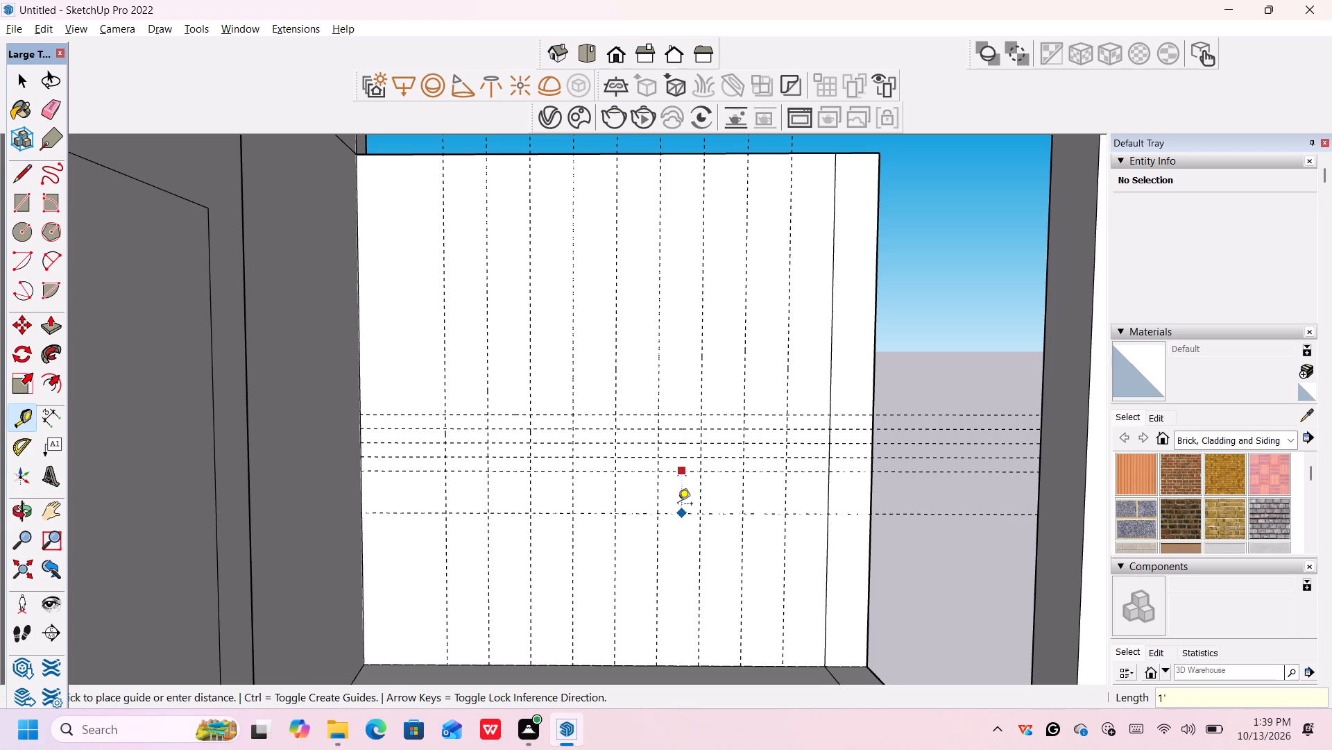
{"action": "type", "text": "4\""}
{"action": "key", "text": "Return"}
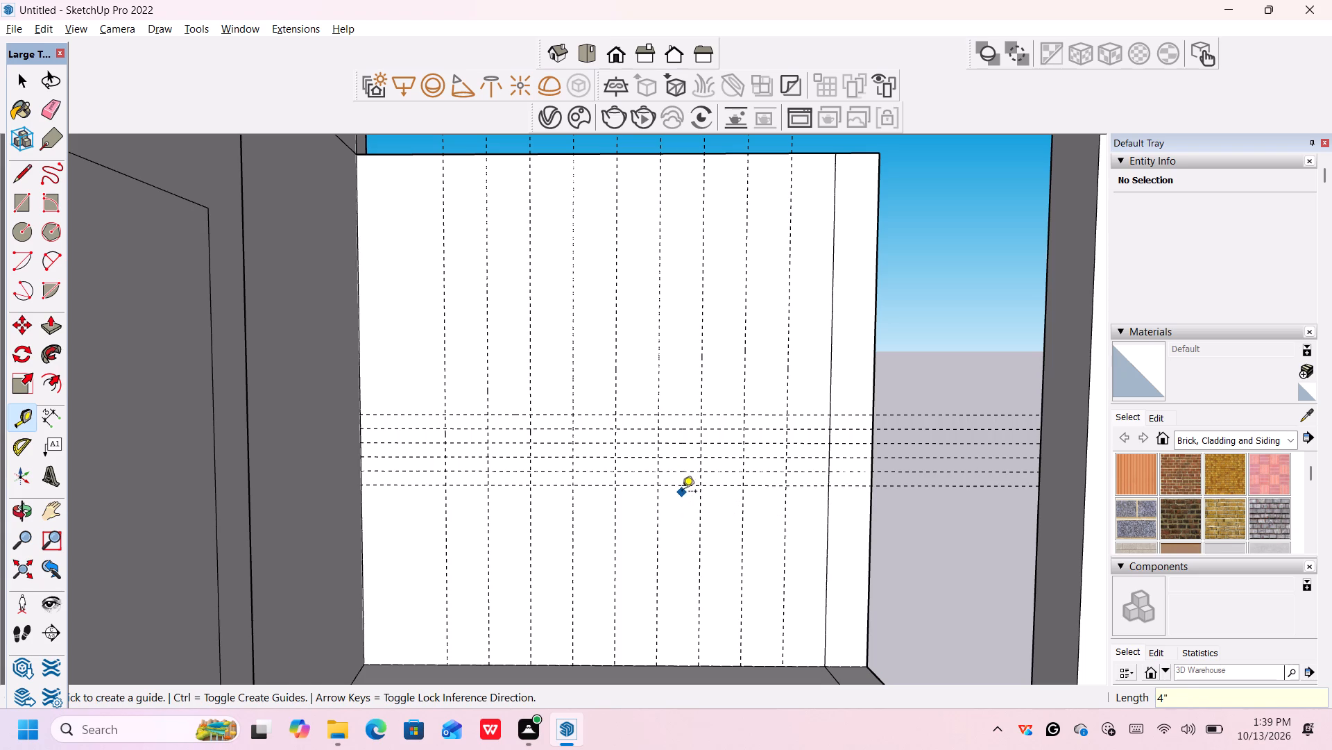
{"action": "left_click", "coordinate": [682, 488]}
{"action": "key", "text": "4"}
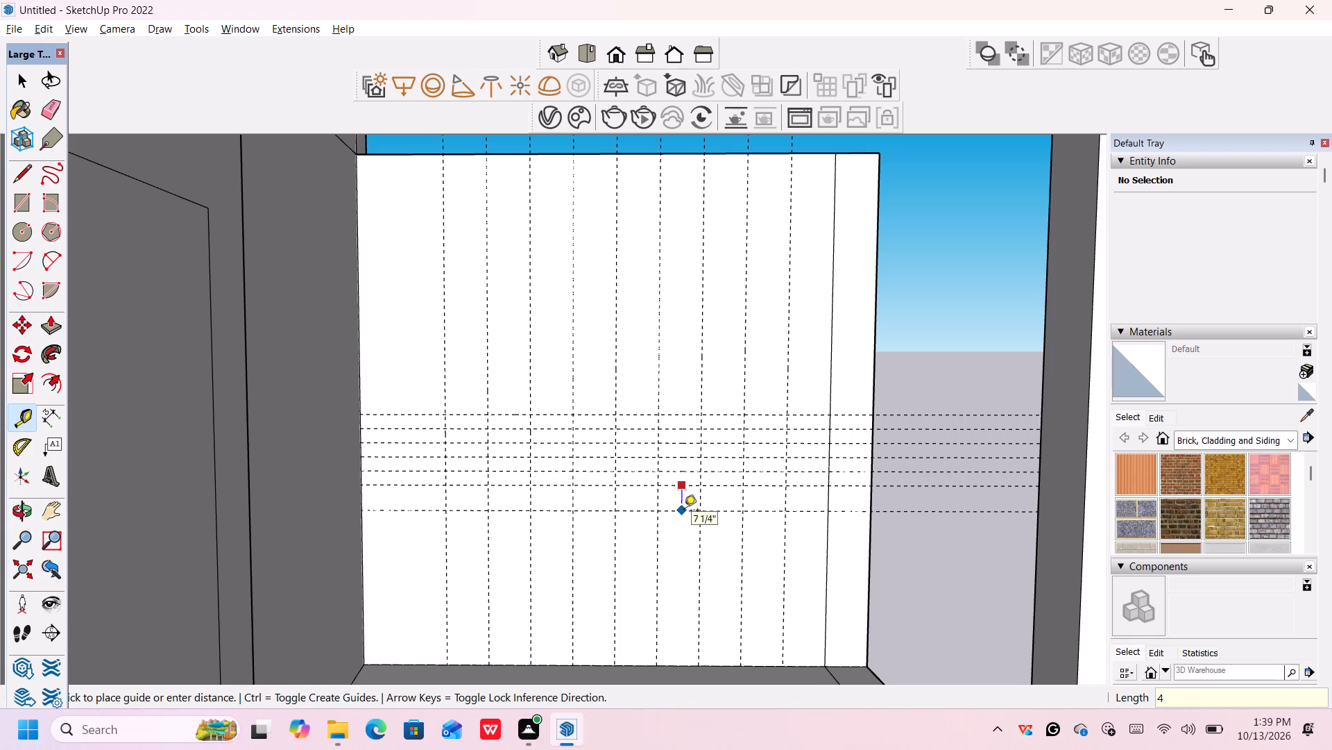
{"action": "key", "text": "shift+quotedbl"}
{"action": "key", "text": "Return"}
{"action": "left_click", "coordinate": [683, 503]}
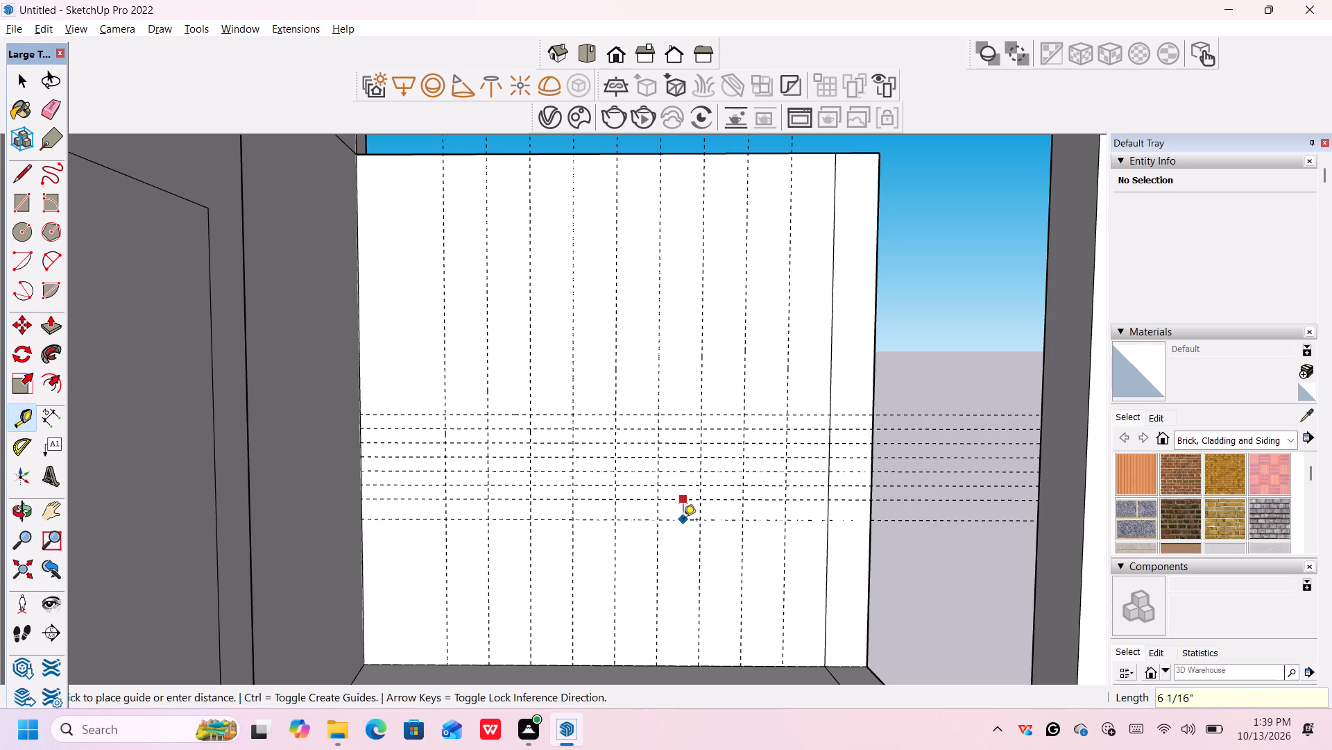
{"action": "key", "text": "4"}
{"action": "key", "text": "shift+quotedbl"}
{"action": "key", "text": "Return"}
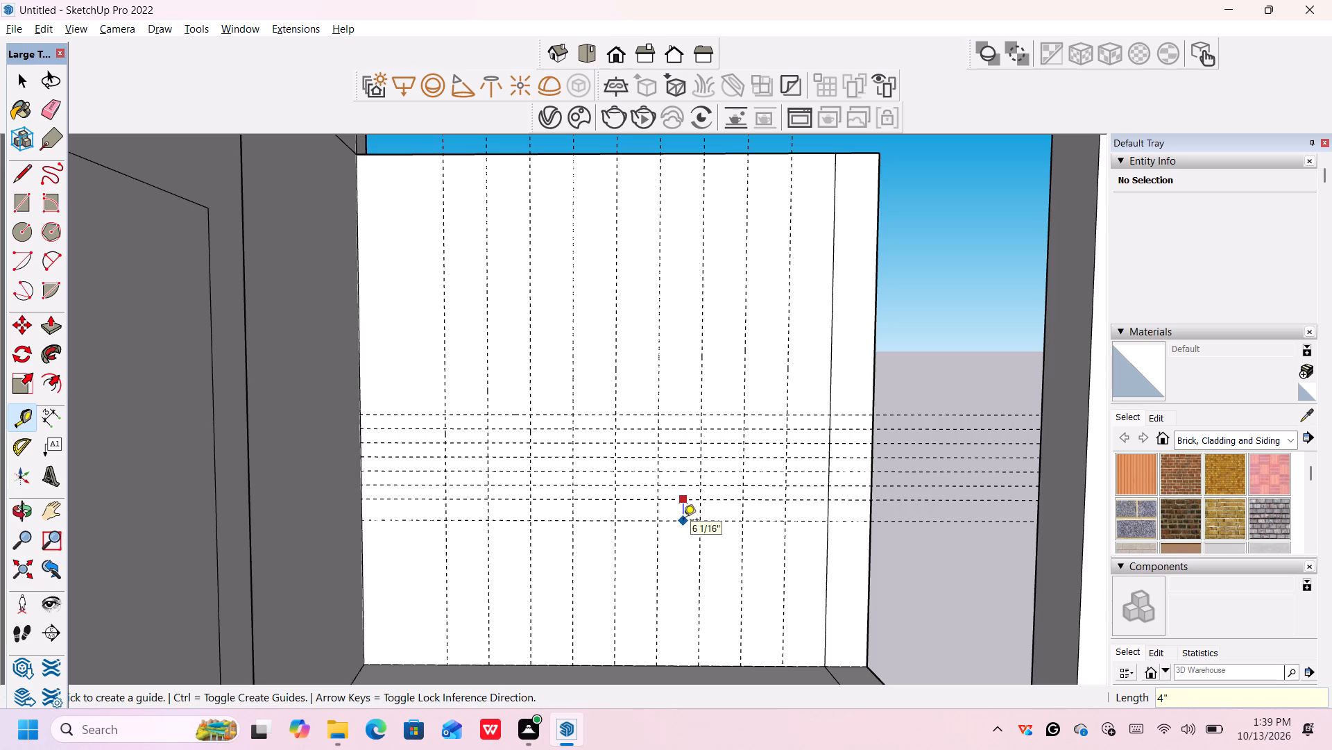
{"action": "left_click", "coordinate": [683, 516]}
{"action": "type", "text": "4\""}
{"action": "key", "text": "Return"}
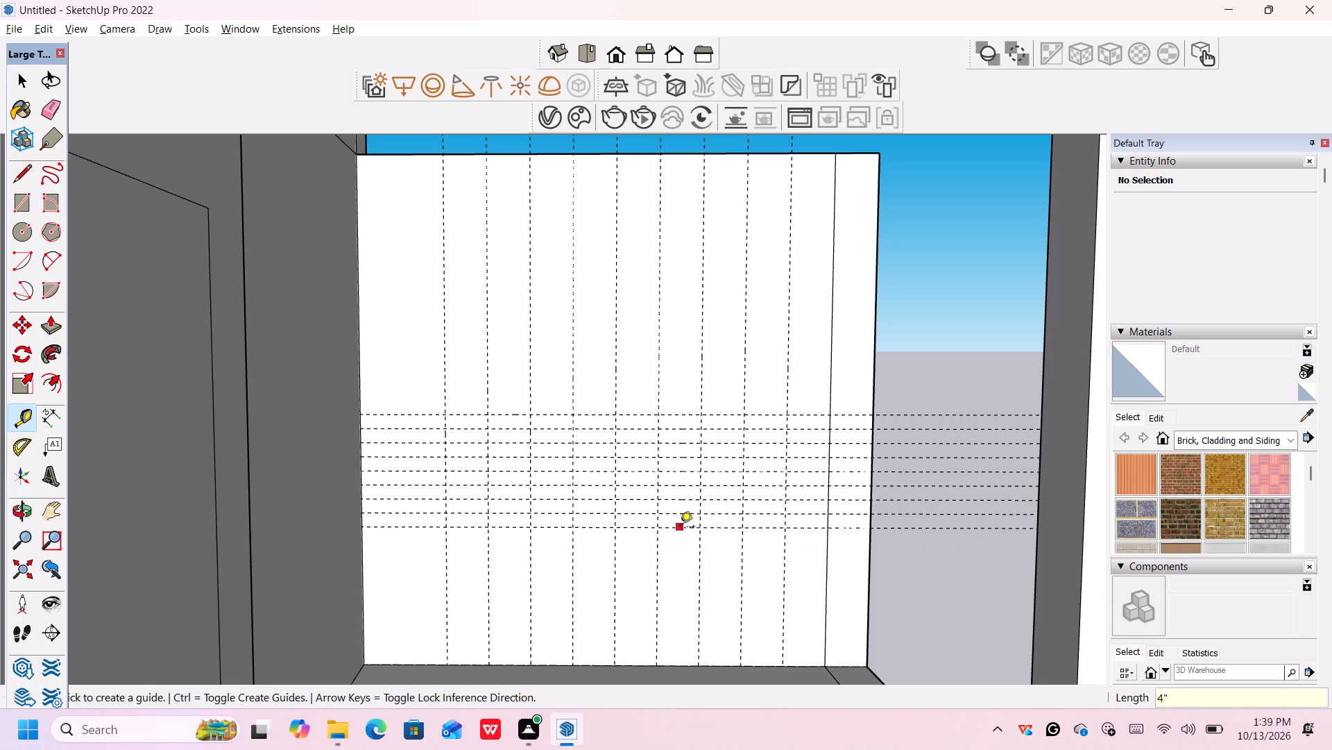
Extend the riser grid with another four horizontal guides, each 4" below the previous one.
{"action": "left_click", "coordinate": [679, 529]}
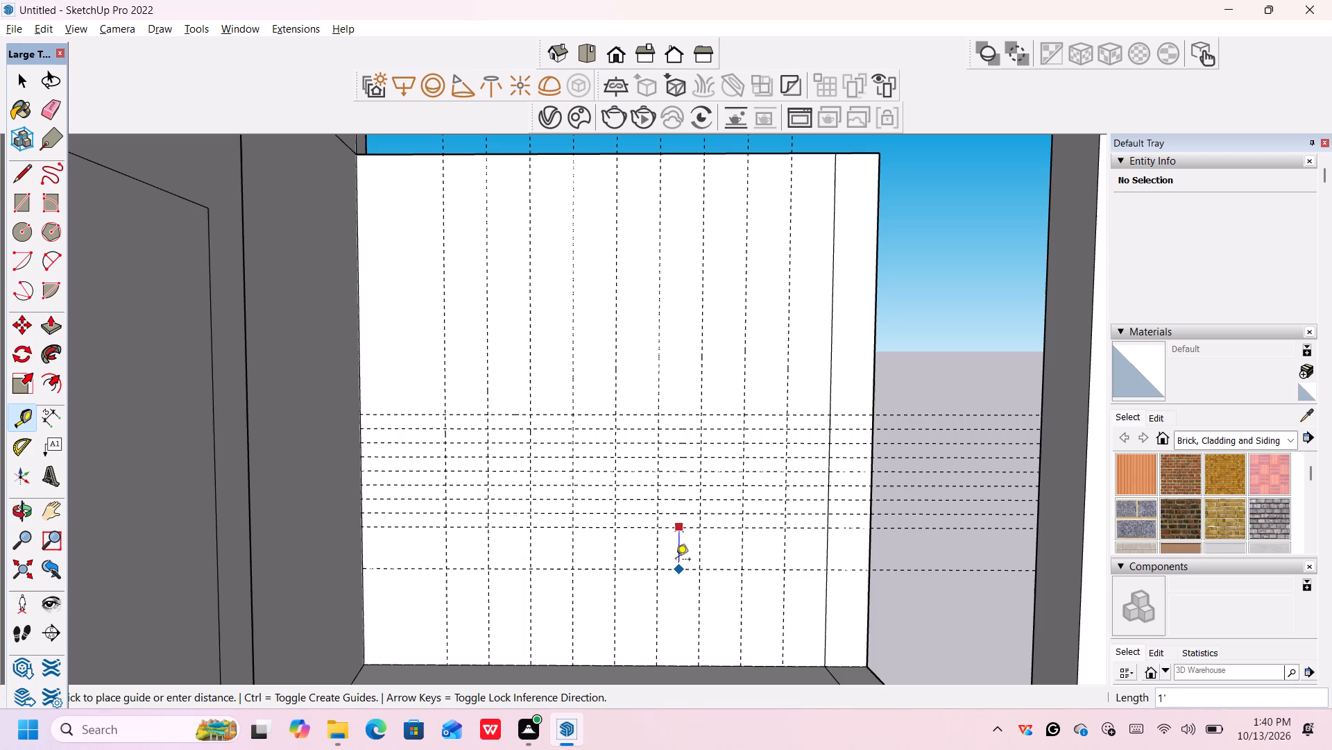
{"action": "key", "text": "4"}
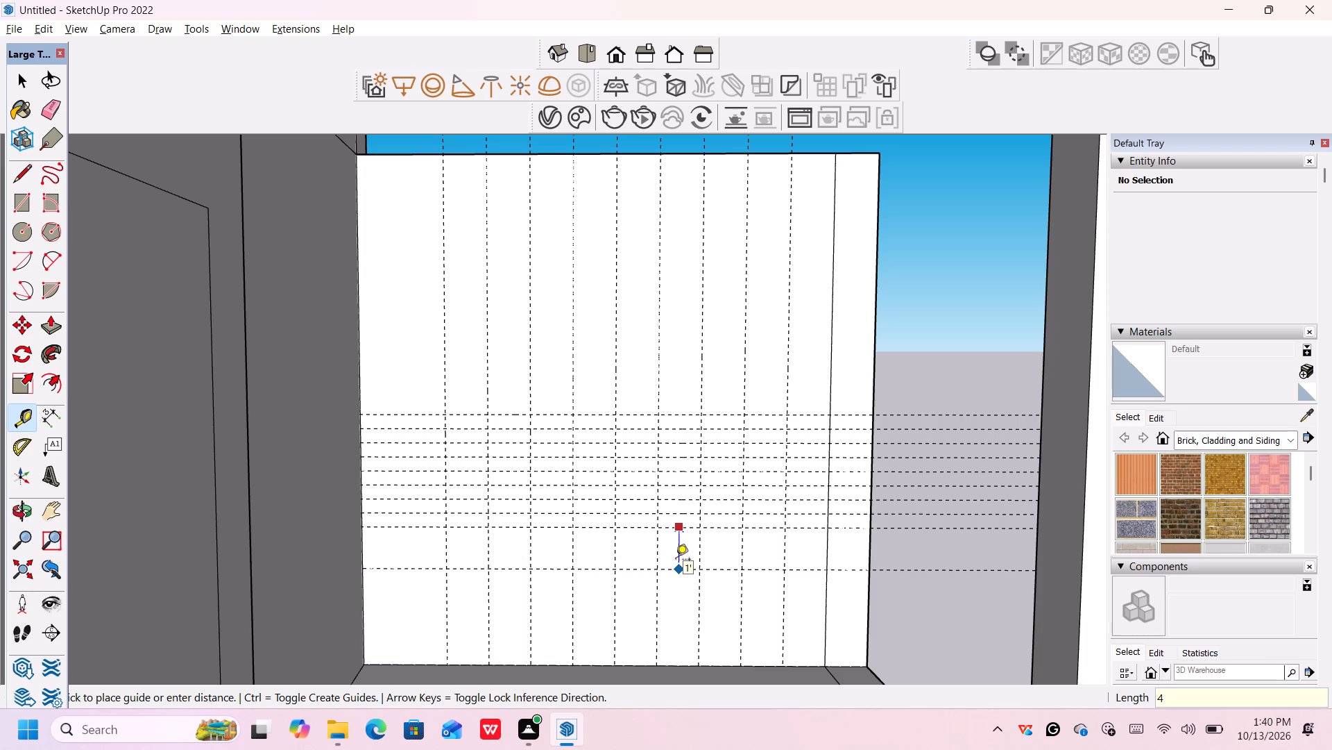
{"action": "key", "text": "shift+quotedbl"}
{"action": "key", "text": "Return"}
{"action": "left_click", "coordinate": [685, 542]}
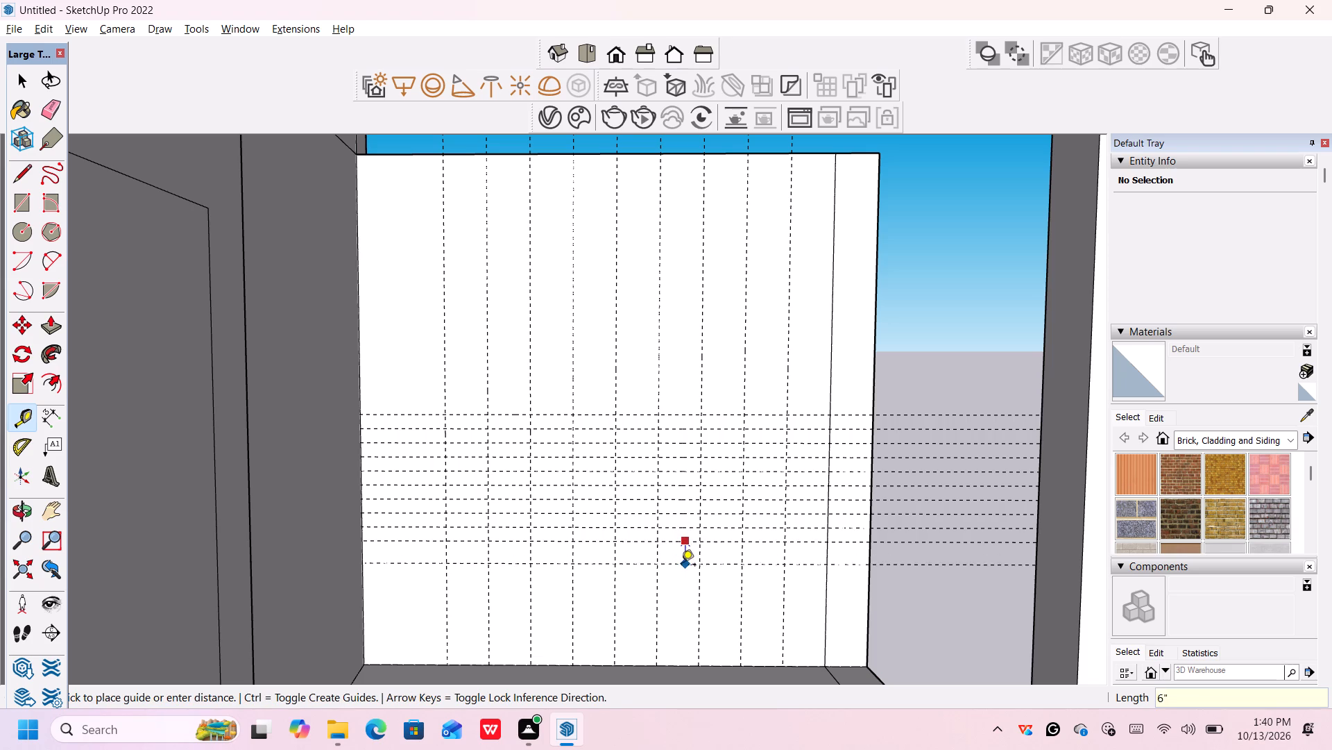
{"action": "key", "text": "4"}
{"action": "key", "text": "shift+quotedbl"}
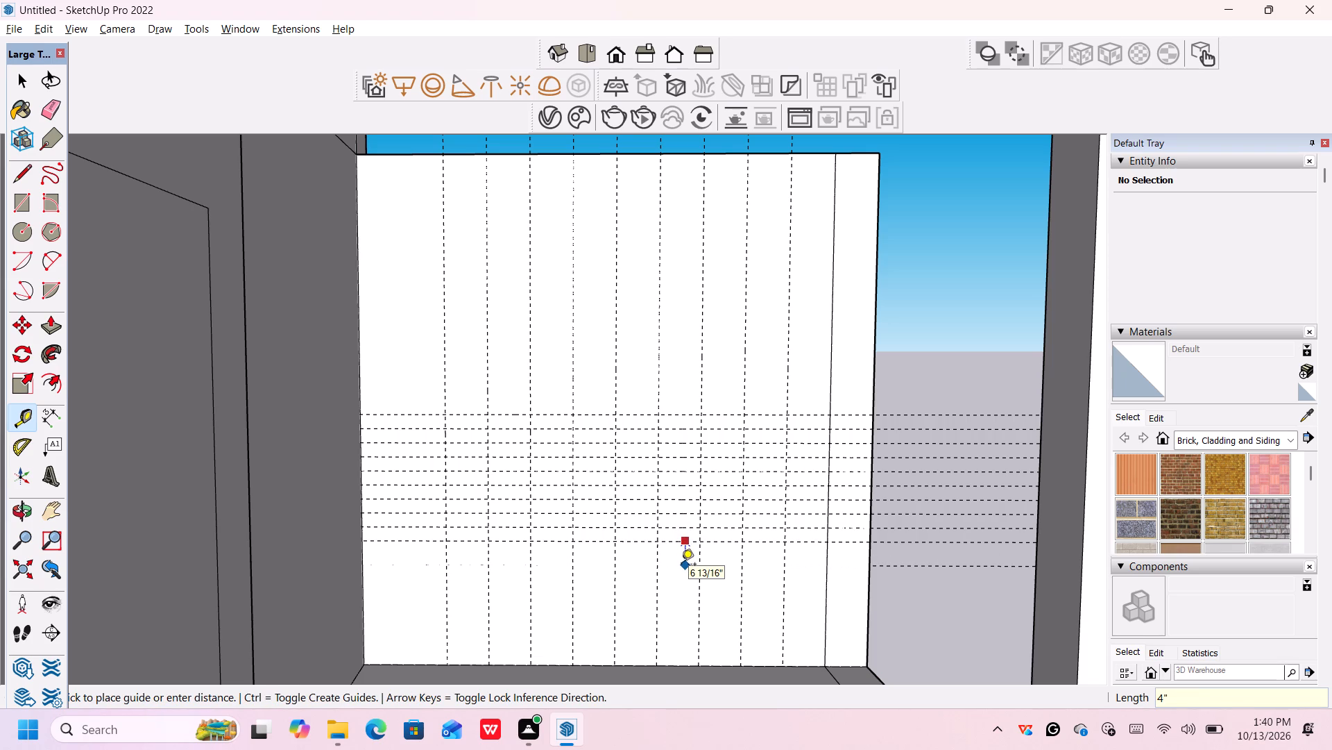
{"action": "key", "text": "Return"}
{"action": "left_click", "coordinate": [684, 558]}
{"action": "type", "text": "4\""}
{"action": "key", "text": "Return"}
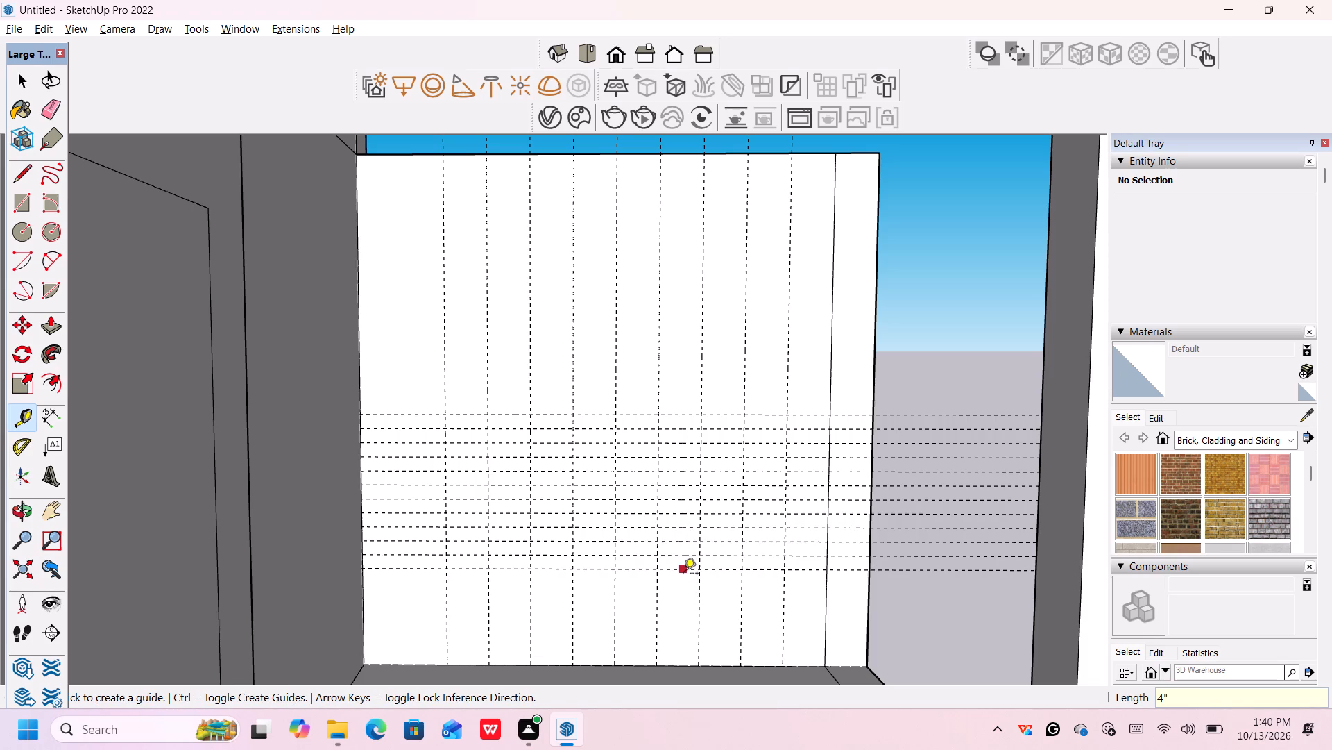
{"action": "left_click", "coordinate": [683, 574]}
{"action": "key", "text": "4"}
{"action": "key", "text": "shift+quotedbl"}
{"action": "key", "text": "Return"}
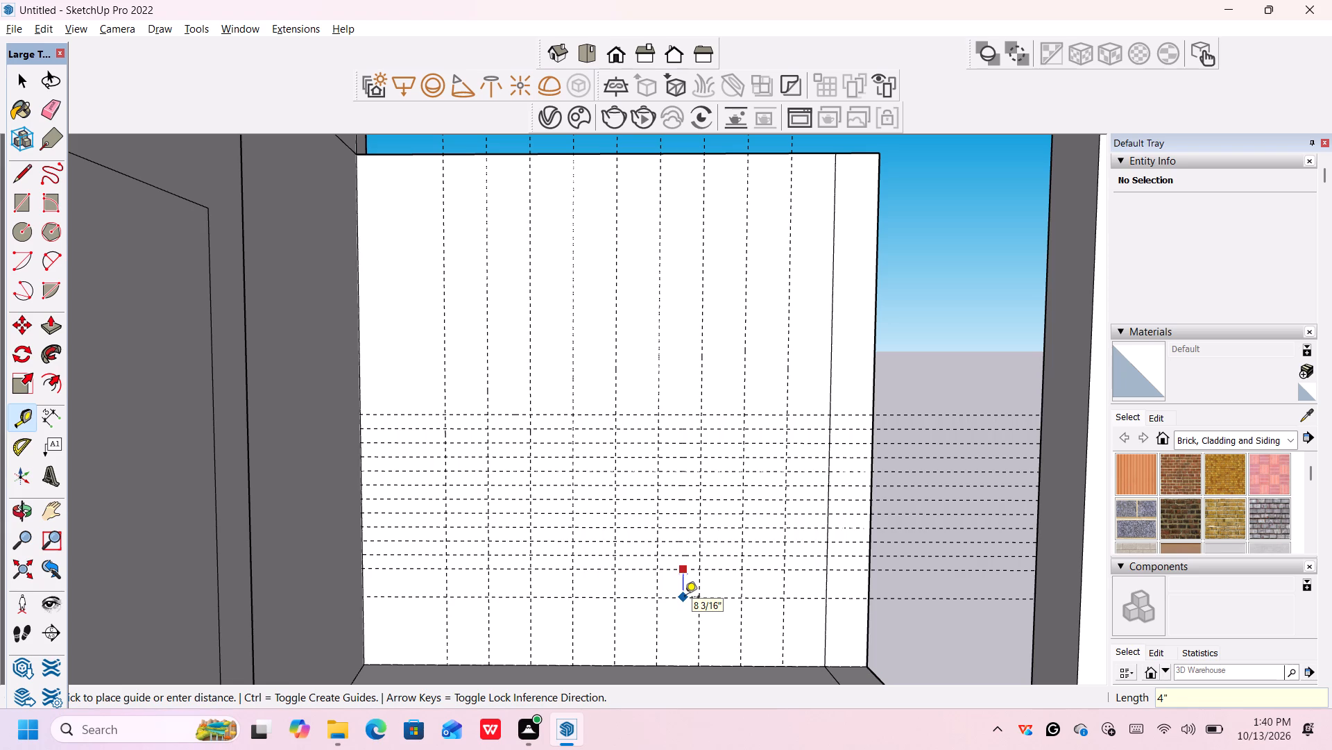
Extend the riser grid on the side wall with three more horizontal guides, each 4" below the previous one.
{"action": "left_click", "coordinate": [683, 581]}
{"action": "type", "text": "4\""}
{"action": "key", "text": "Return"}
{"action": "left_click", "coordinate": [681, 601]}
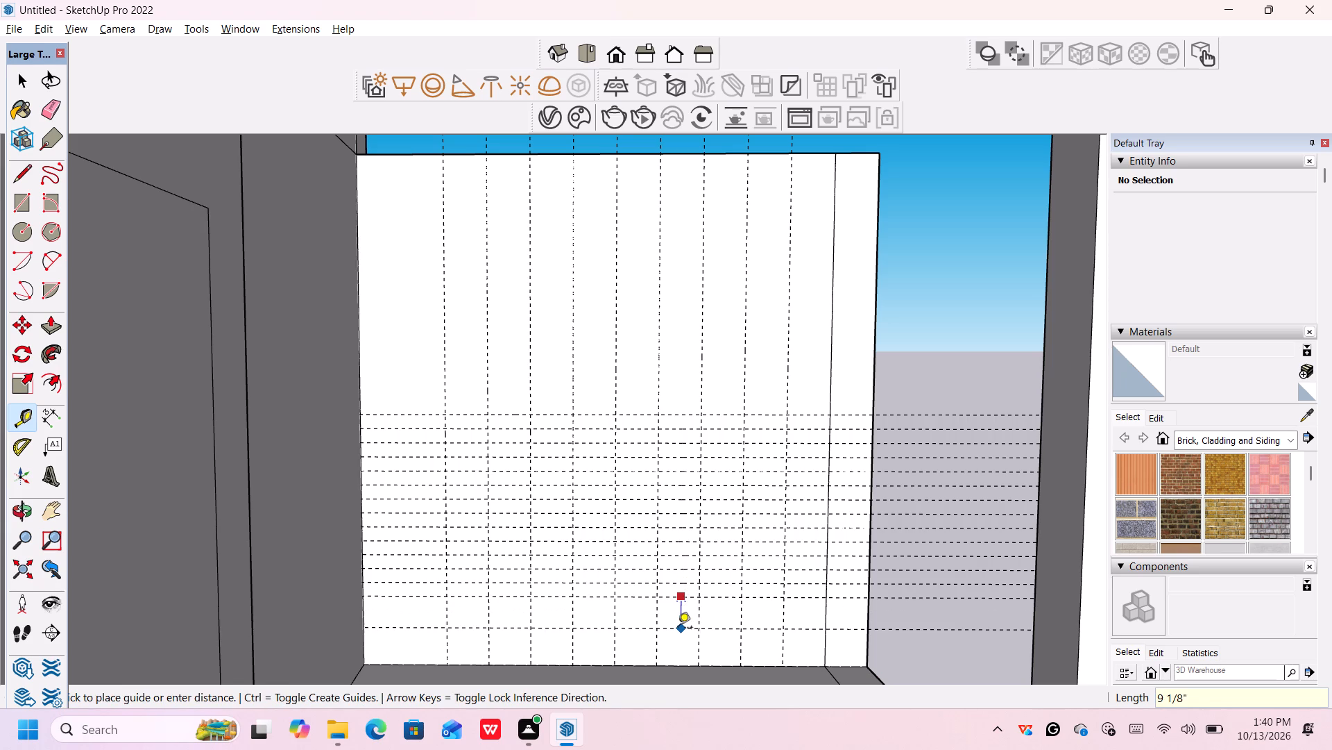
{"action": "type", "text": "4\""}
{"action": "key", "text": "Return"}
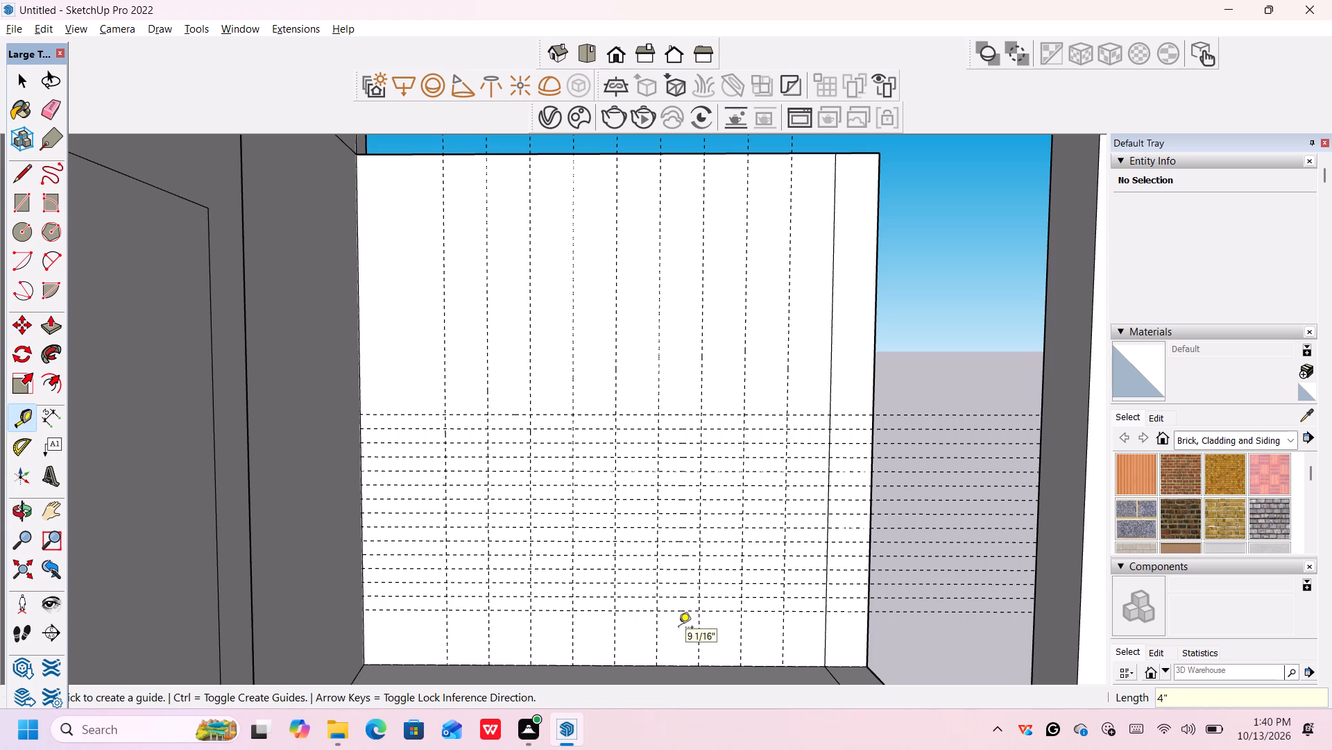
{"action": "left_click", "coordinate": [674, 614]}
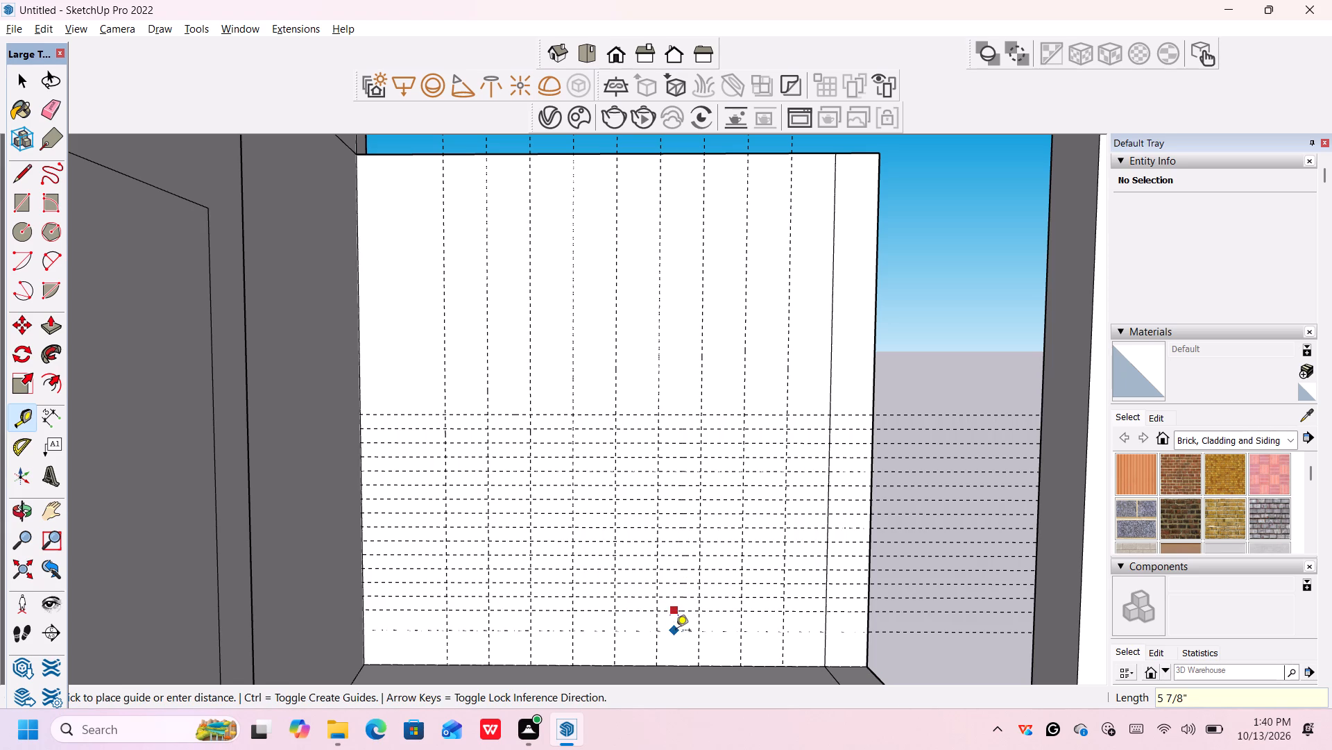
{"action": "key", "text": "4"}
{"action": "key", "text": "shift+quotedbl"}
{"action": "key", "text": "Return"}
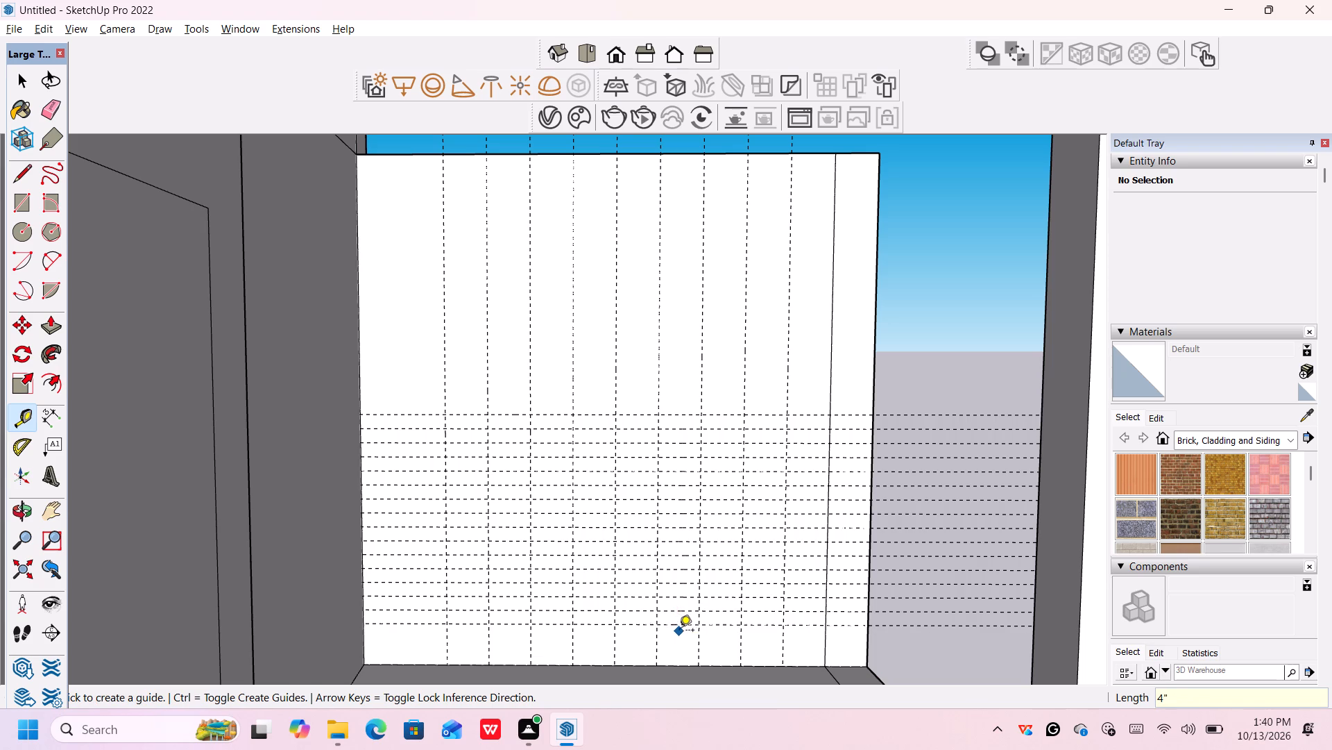
Complete the riser grid near the wall's base with two more horizontal guides, each 4" below the previous one.
{"action": "left_click", "coordinate": [683, 626]}
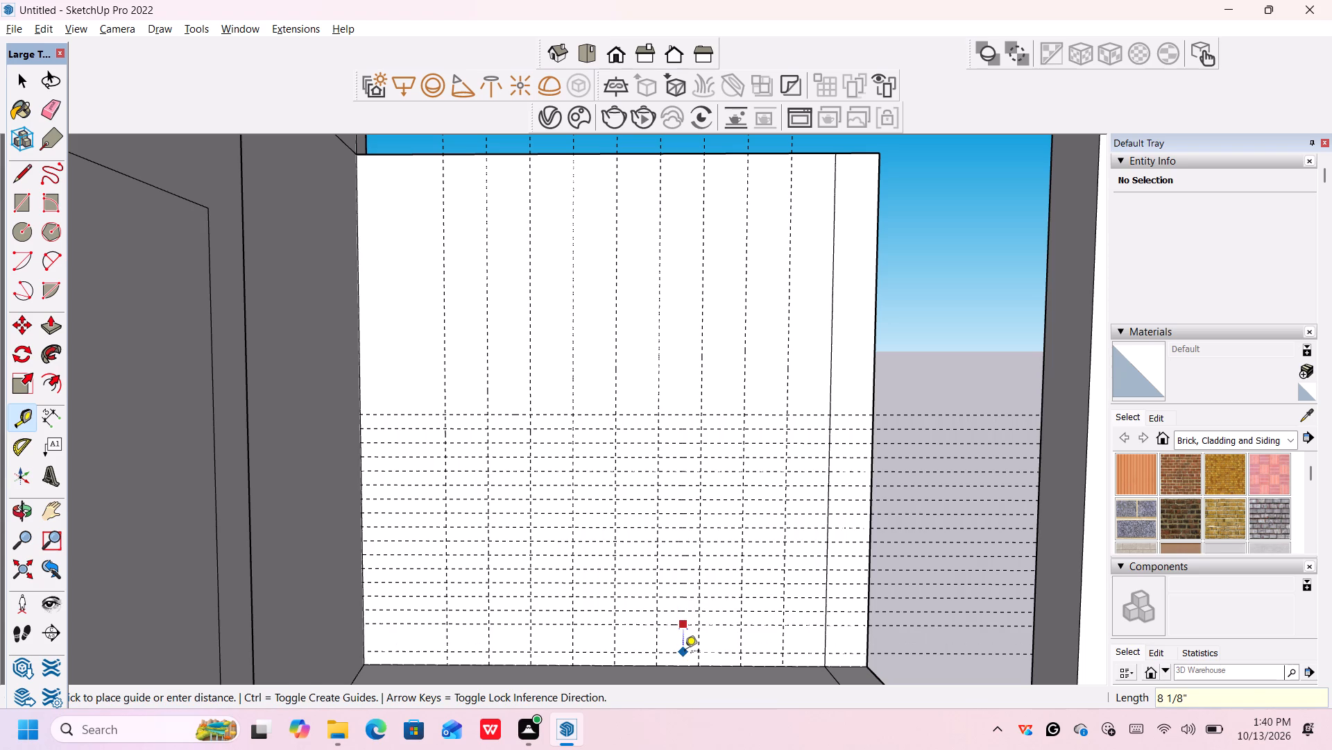
{"action": "key", "text": "4"}
{"action": "key", "text": "shift+quotedbl"}
{"action": "key", "text": "Return"}
{"action": "left_click", "coordinate": [686, 640]}
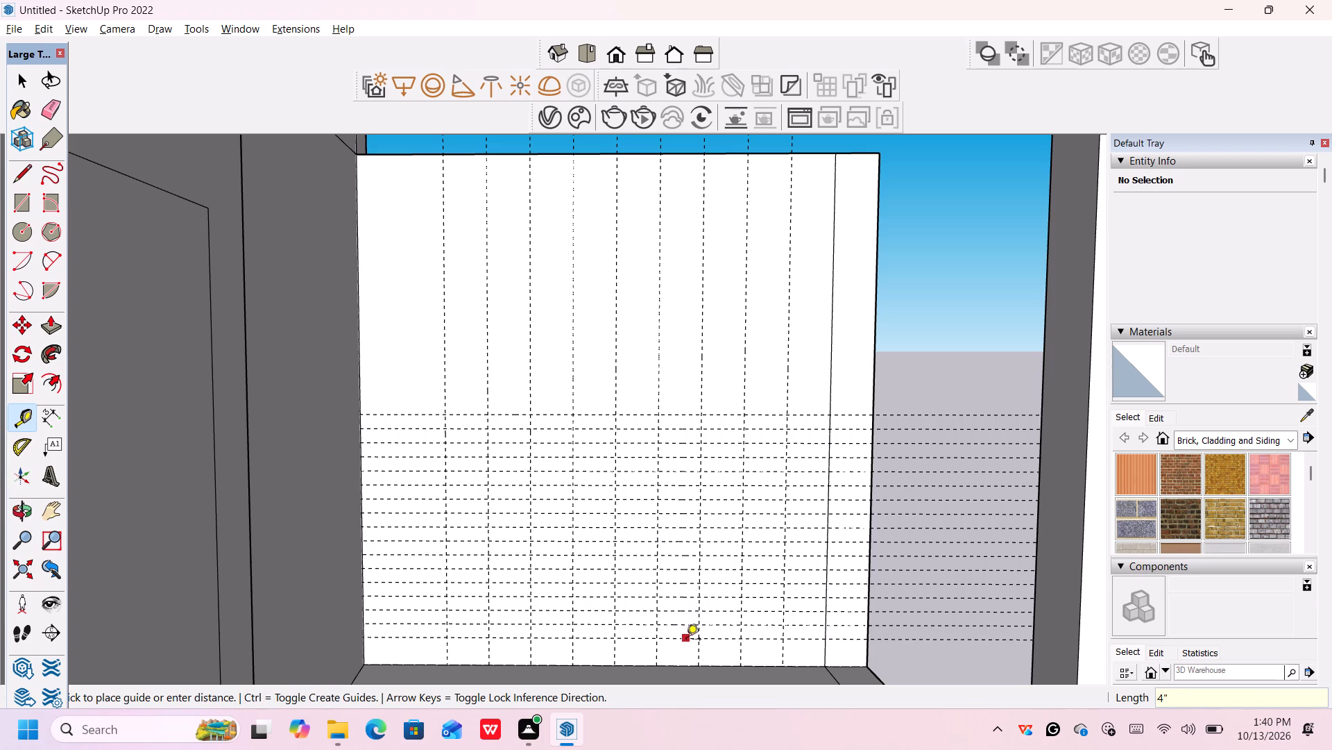
{"action": "key", "text": "4"}
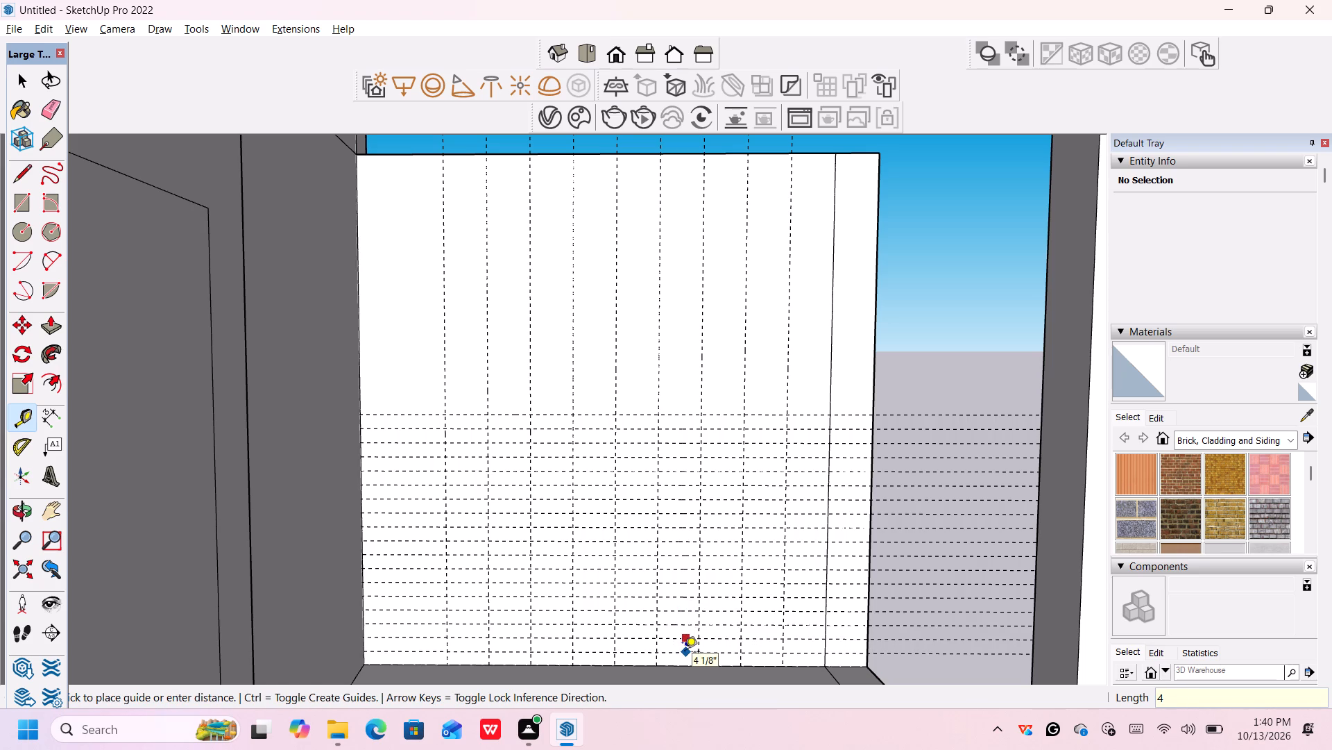
{"action": "key", "text": "shift+quotedbl"}
{"action": "key", "text": "Return"}
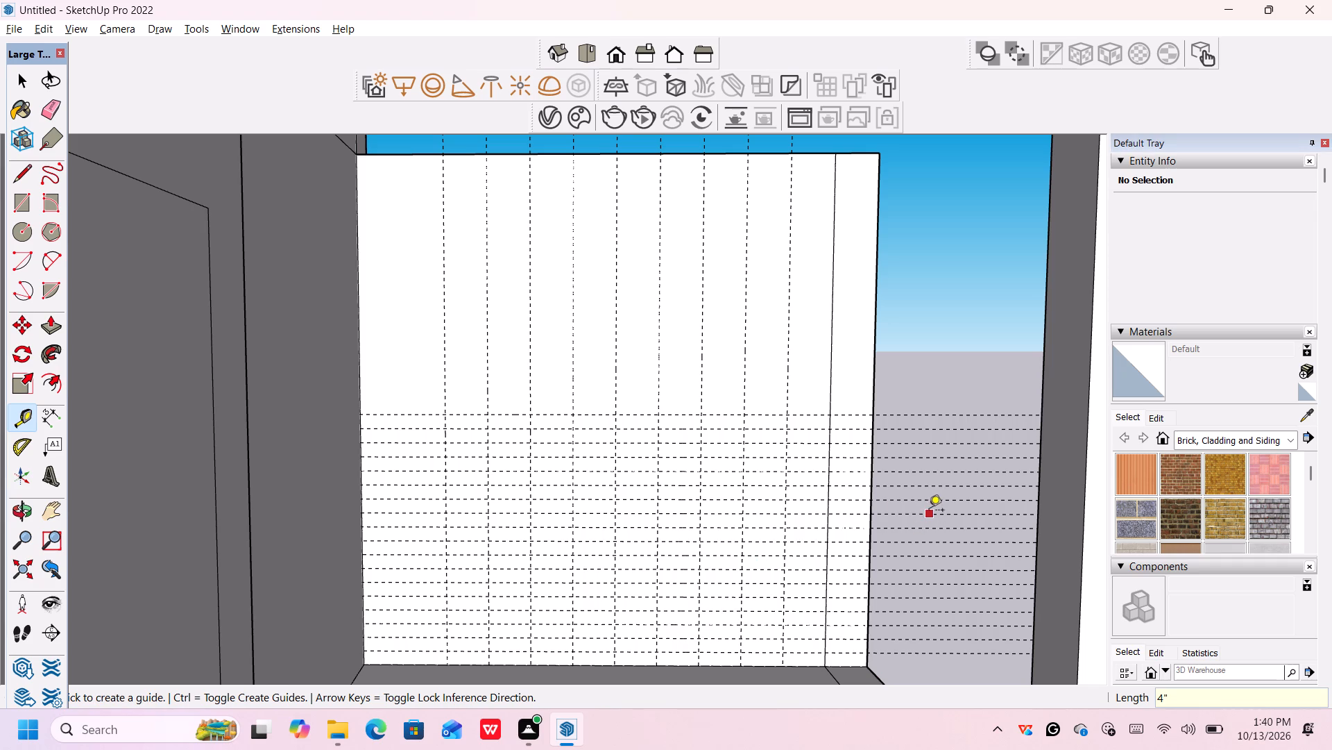
{"action": "key", "text": "space"}
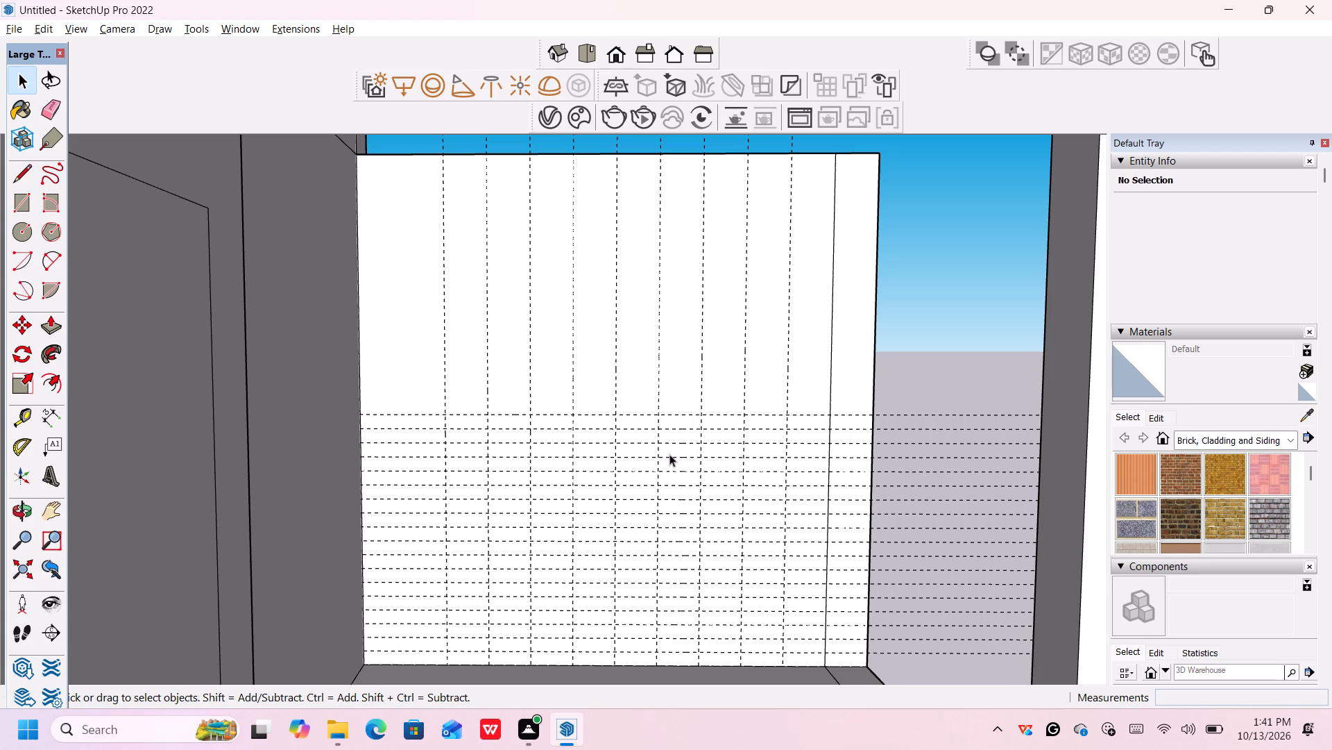
Draw a 2' line along the topmost horizontal guide, starting at the vertical guide nearest the wall's vertical edge line.
{"action": "key", "text": "l"}
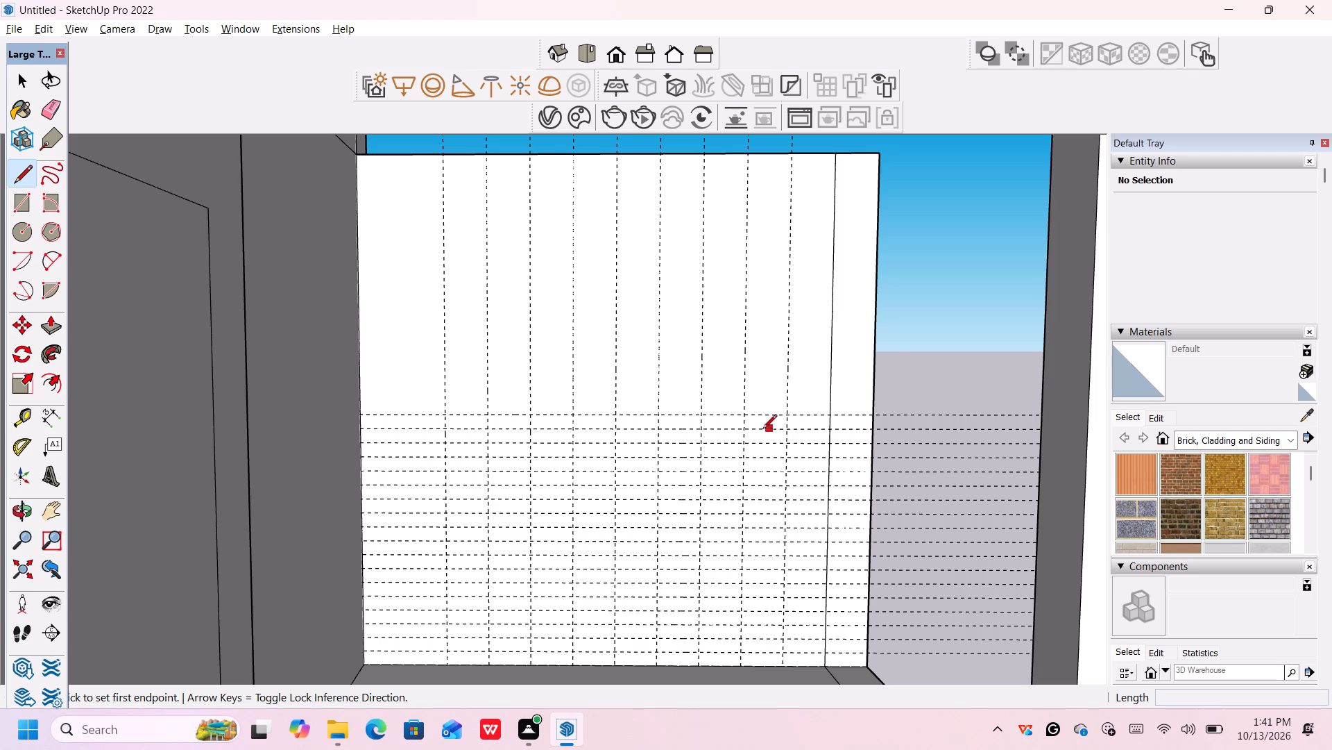
{"action": "scroll", "coordinate": [748, 431], "scroll_direction": "up", "scroll_amount": 1}
{"action": "scroll", "coordinate": [744, 429], "scroll_direction": "down", "scroll_amount": 2}
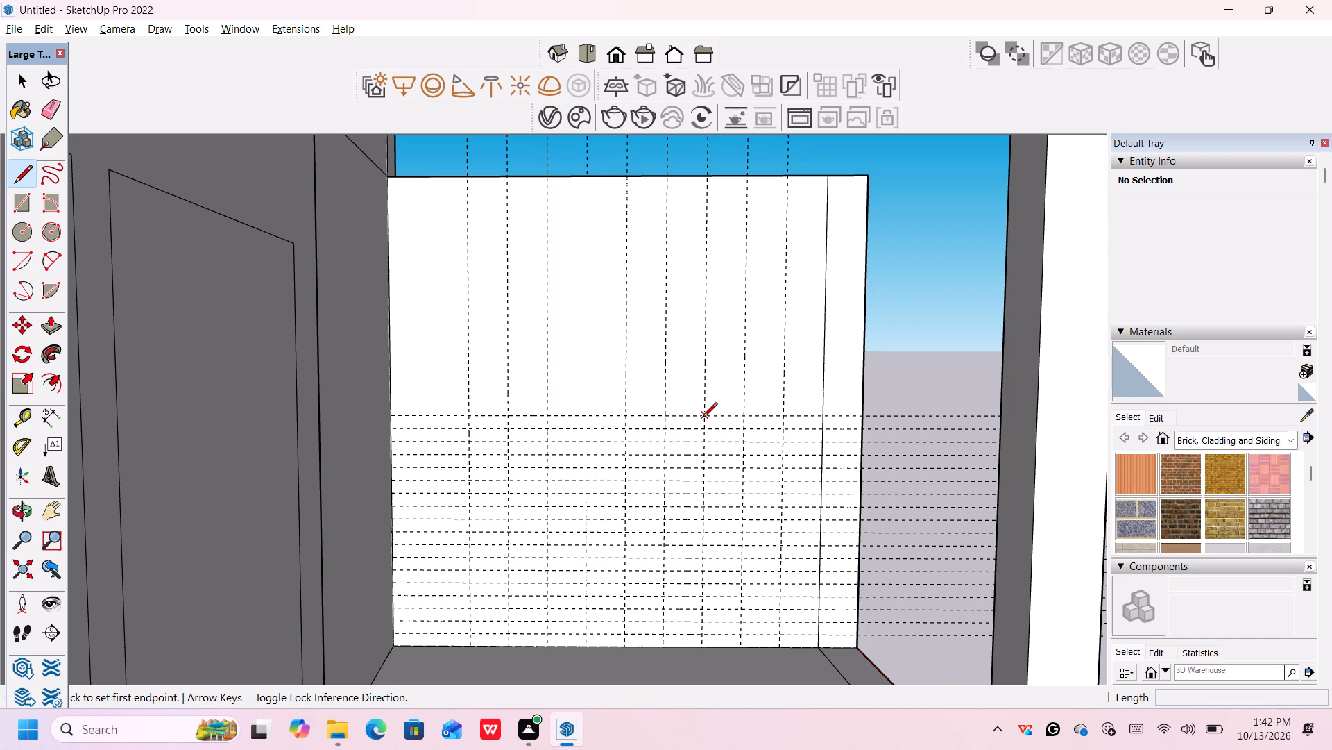
{"action": "left_click", "coordinate": [823, 416]}
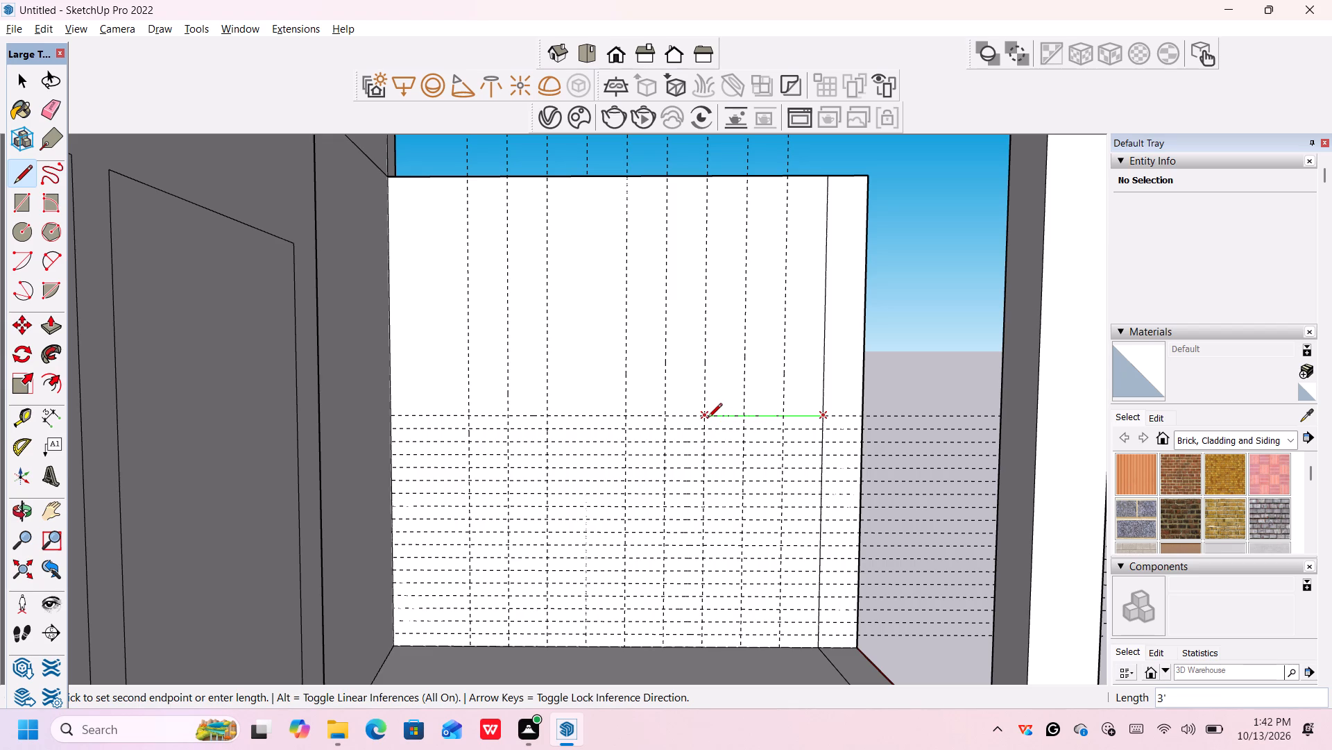
{"action": "key", "text": "Escape"}
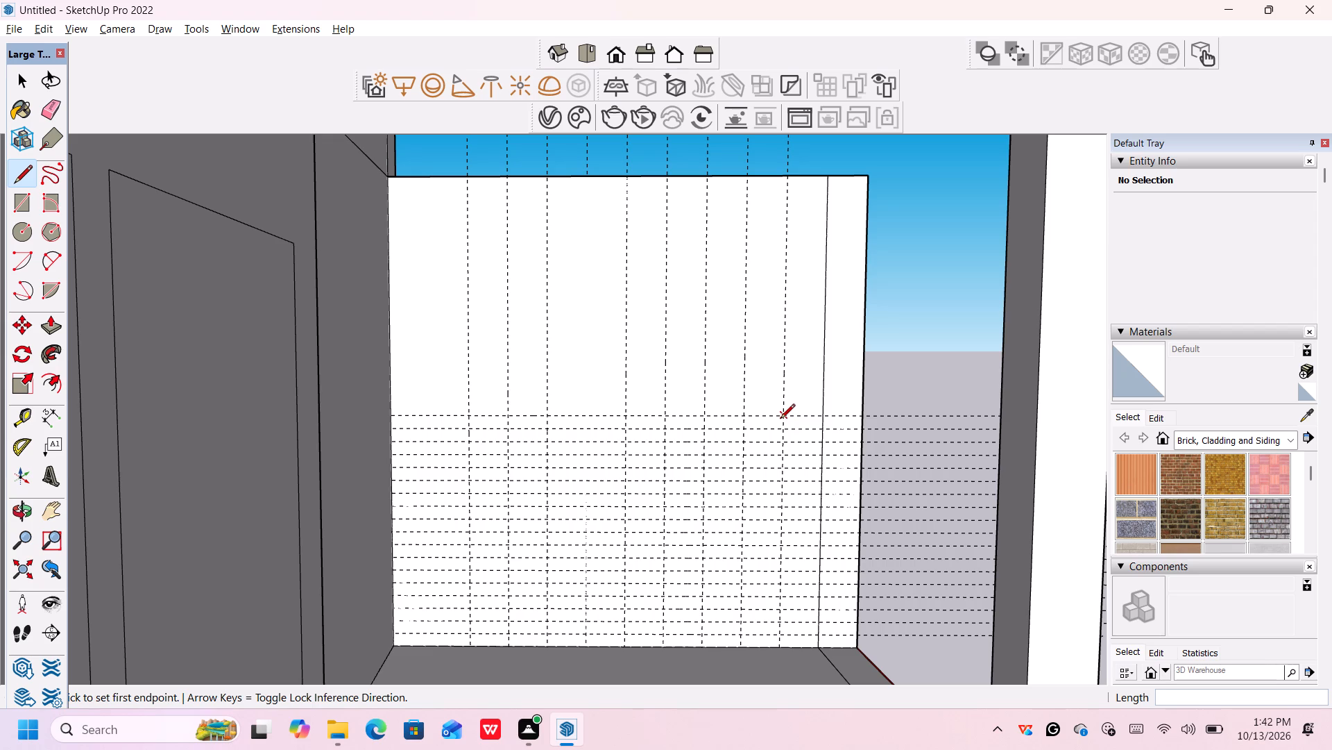
{"action": "left_click", "coordinate": [780, 419]}
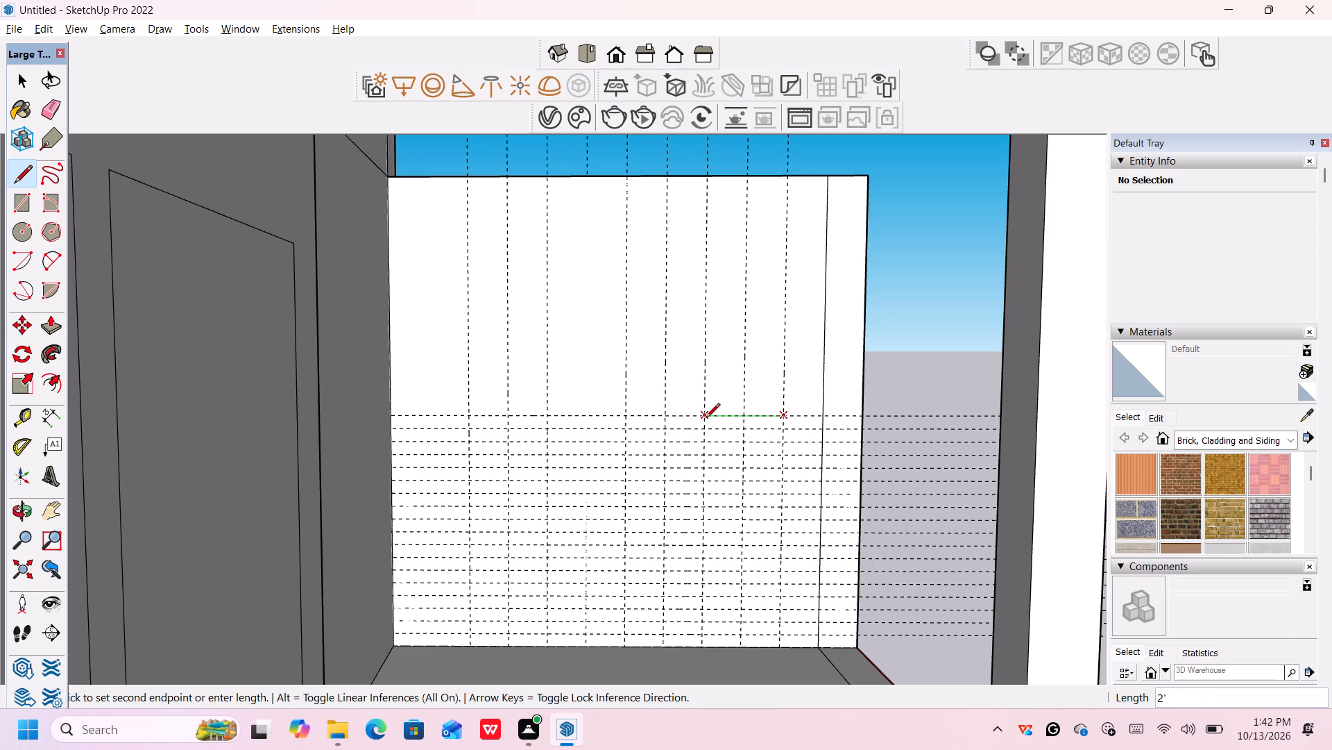
{"action": "left_click", "coordinate": [704, 417]}
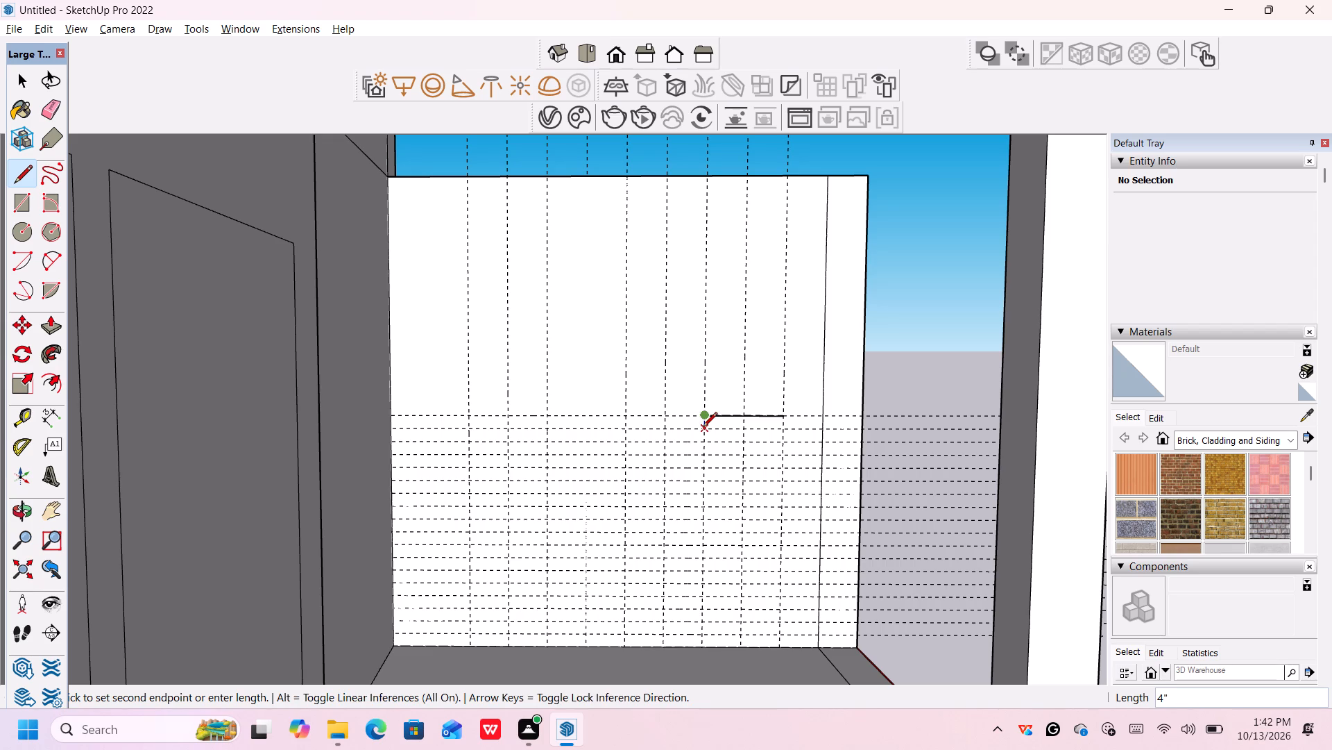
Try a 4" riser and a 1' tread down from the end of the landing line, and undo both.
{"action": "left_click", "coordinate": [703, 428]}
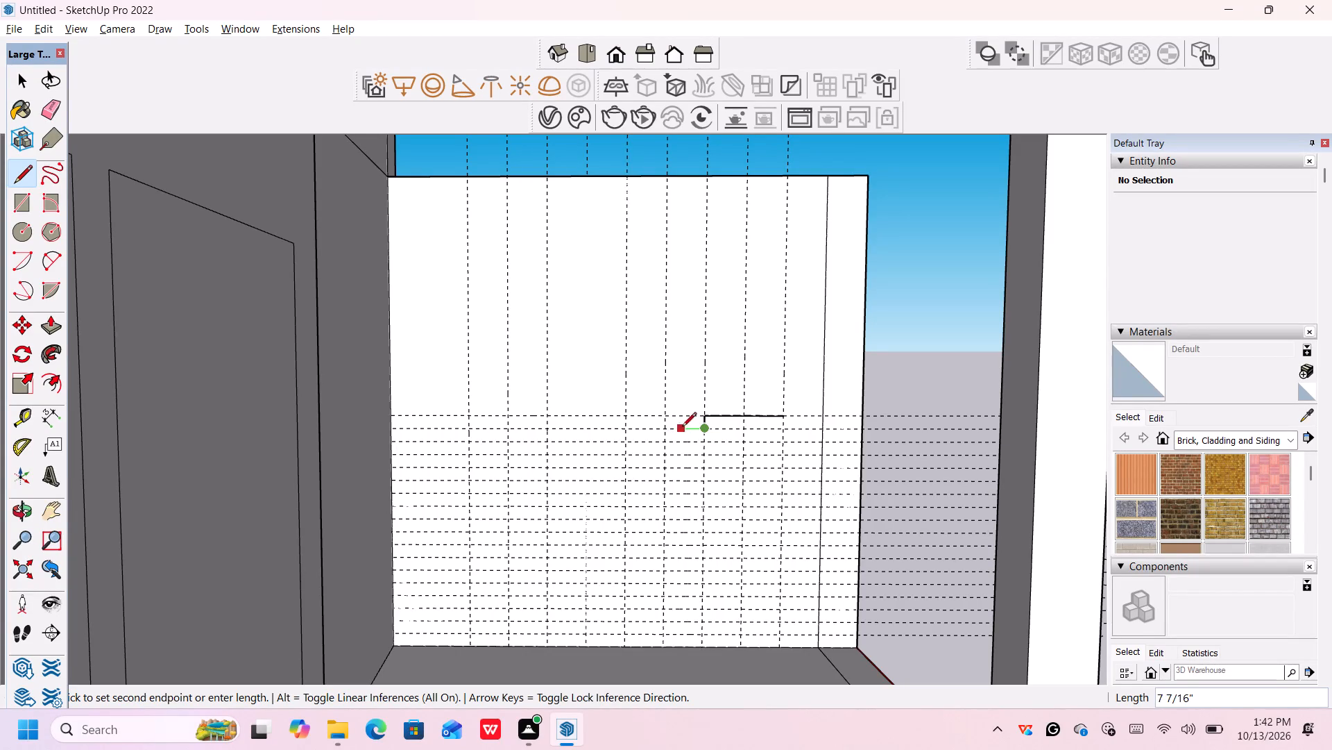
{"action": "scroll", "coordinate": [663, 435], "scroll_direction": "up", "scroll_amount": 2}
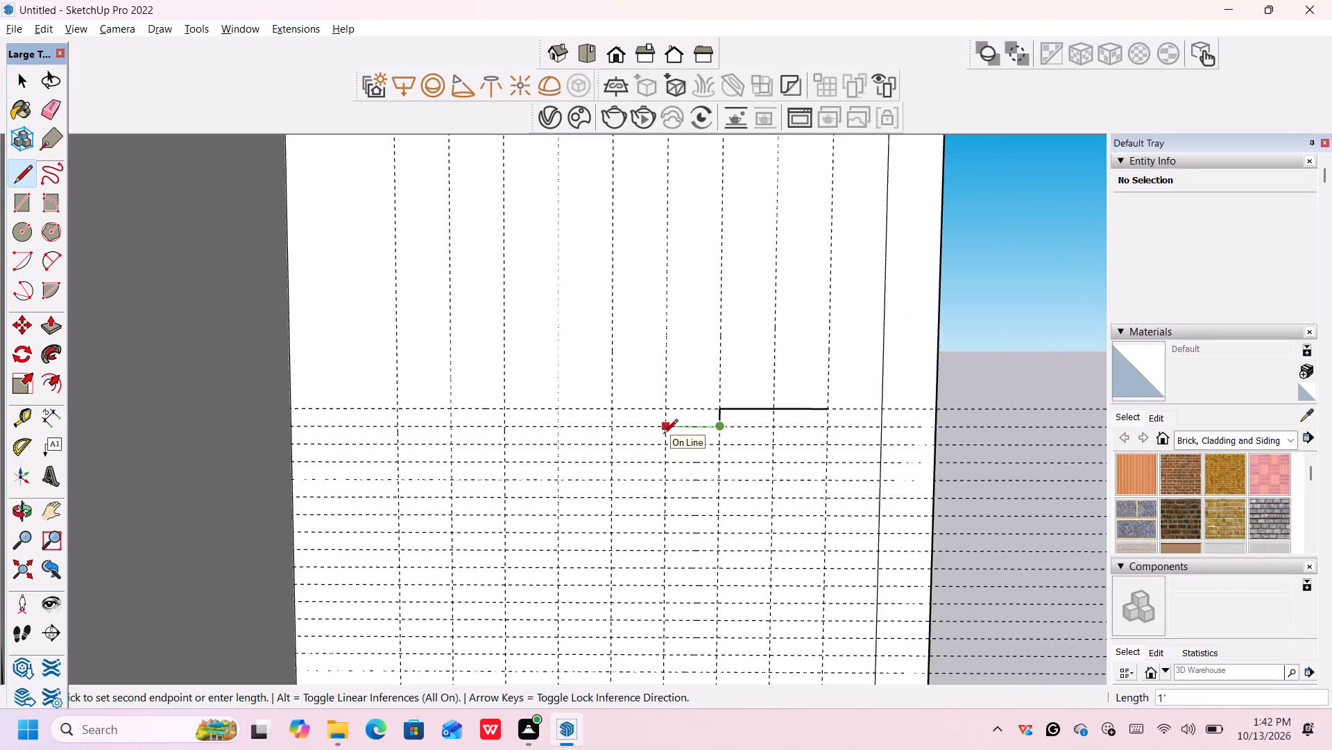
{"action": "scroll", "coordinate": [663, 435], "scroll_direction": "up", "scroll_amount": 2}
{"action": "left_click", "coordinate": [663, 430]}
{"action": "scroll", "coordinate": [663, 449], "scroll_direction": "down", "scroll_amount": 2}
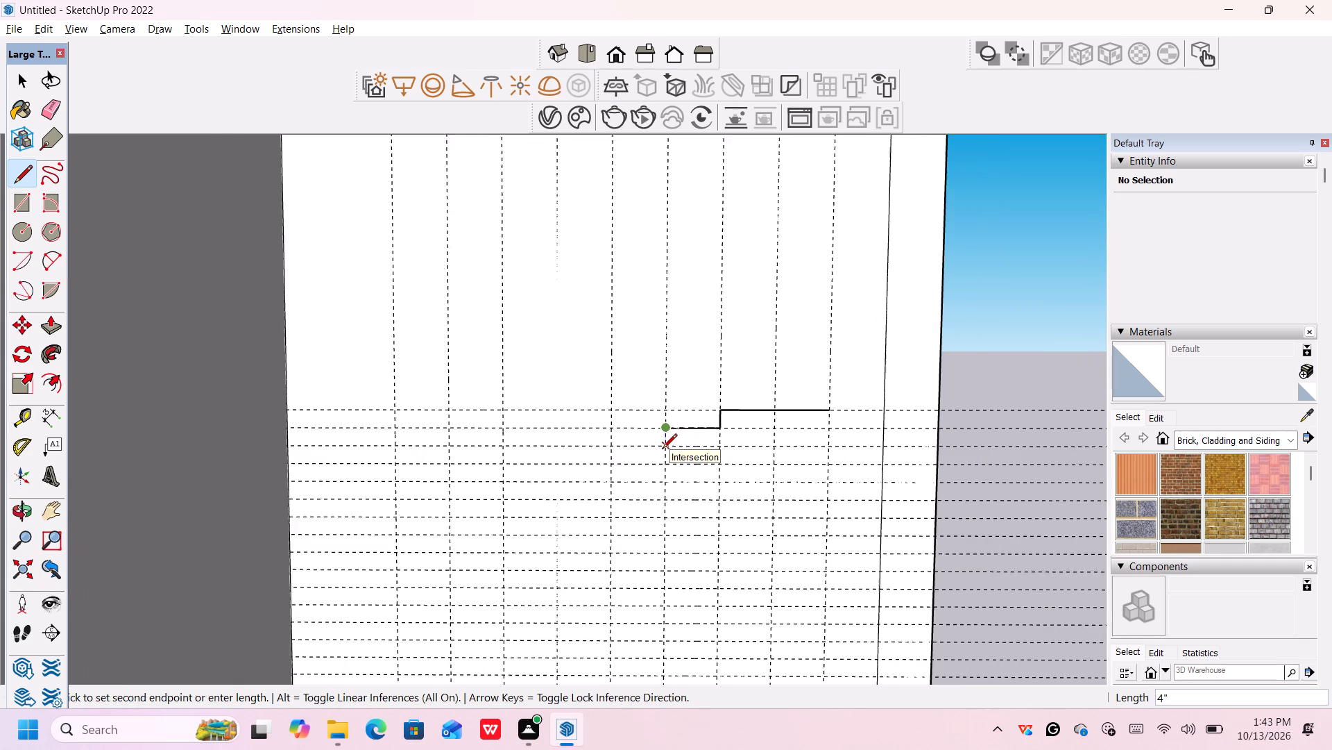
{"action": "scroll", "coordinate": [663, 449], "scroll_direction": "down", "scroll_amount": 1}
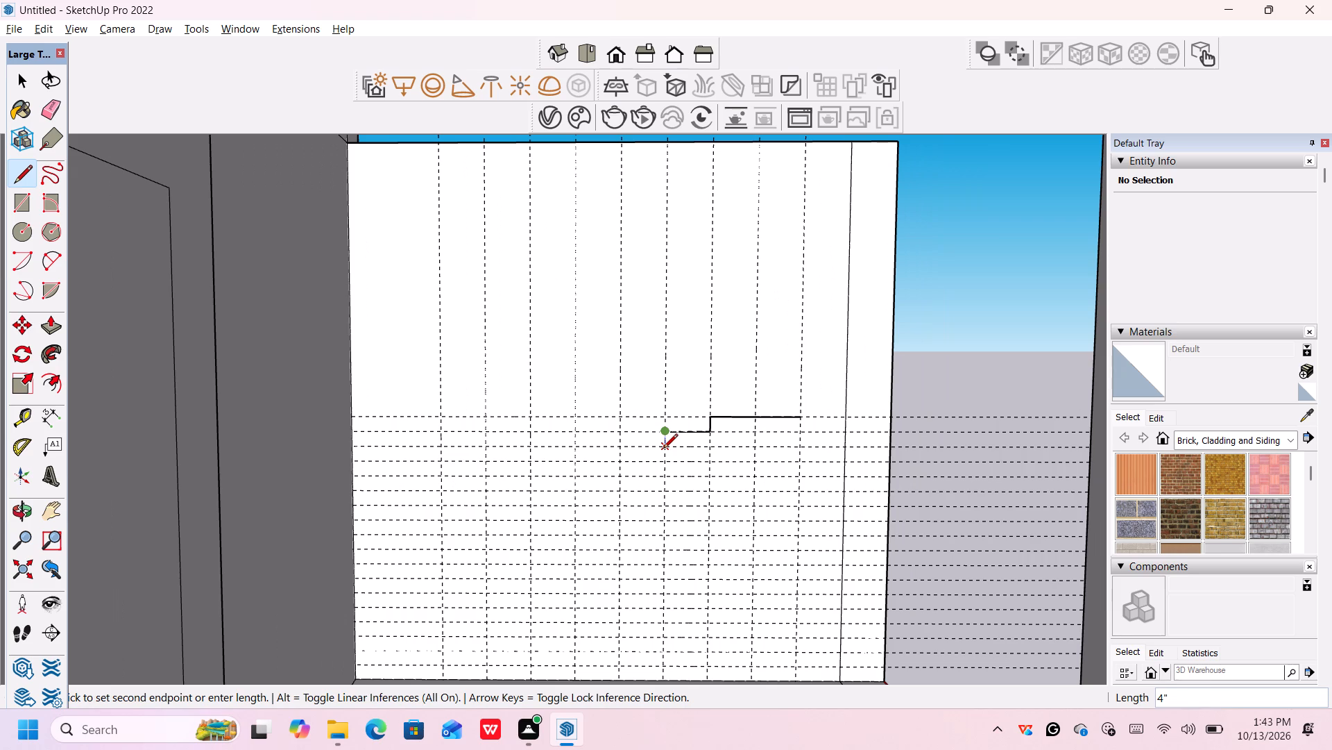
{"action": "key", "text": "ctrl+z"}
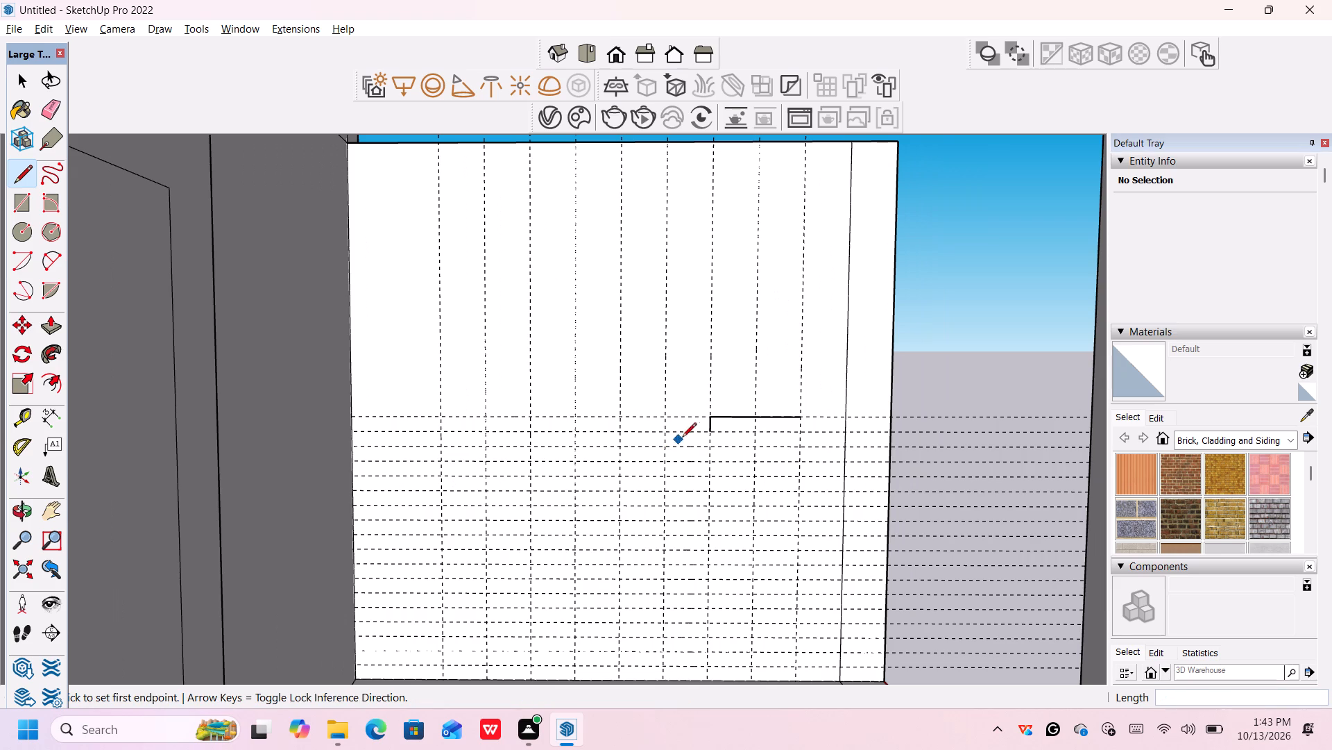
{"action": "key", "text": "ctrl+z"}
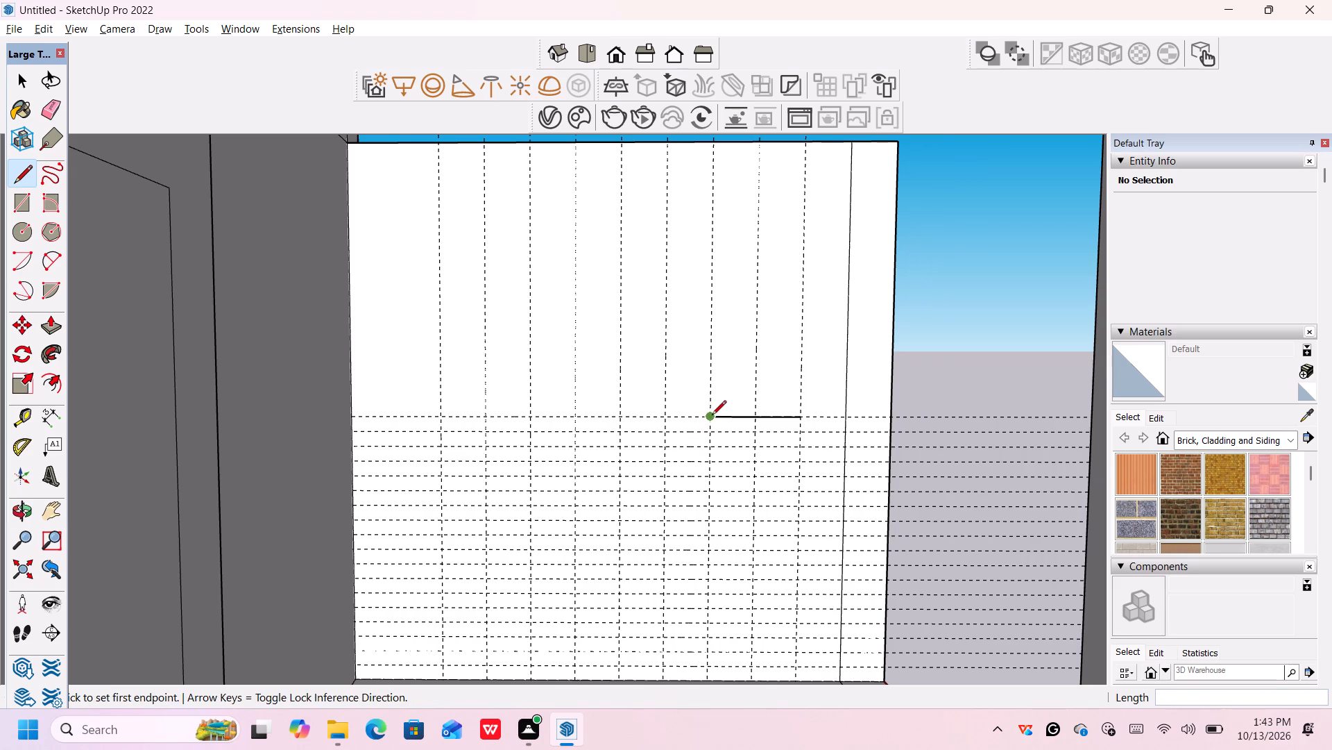
Extend the landing line by one more 1' grid bay along the topmost horizontal guide.
{"action": "left_click", "coordinate": [710, 419]}
{"action": "left_click", "coordinate": [665, 418]}
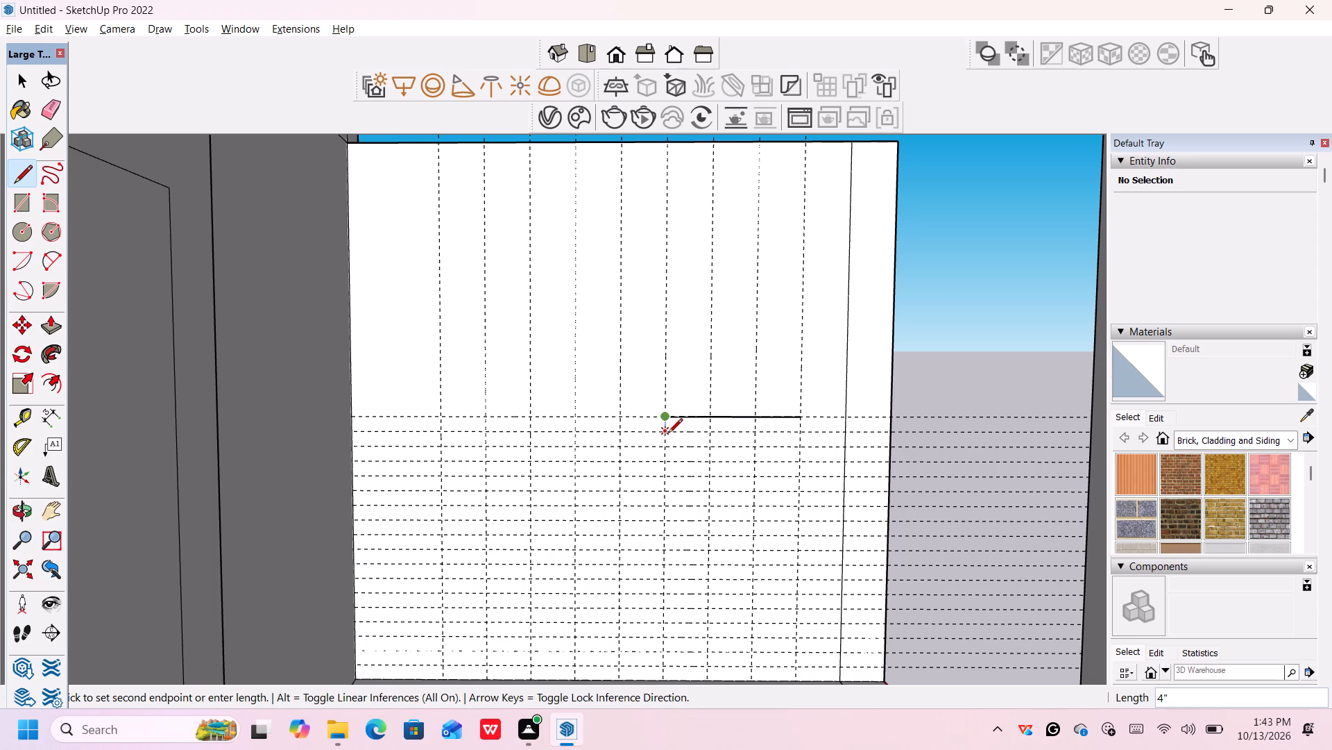
{"action": "left_click", "coordinate": [663, 420]}
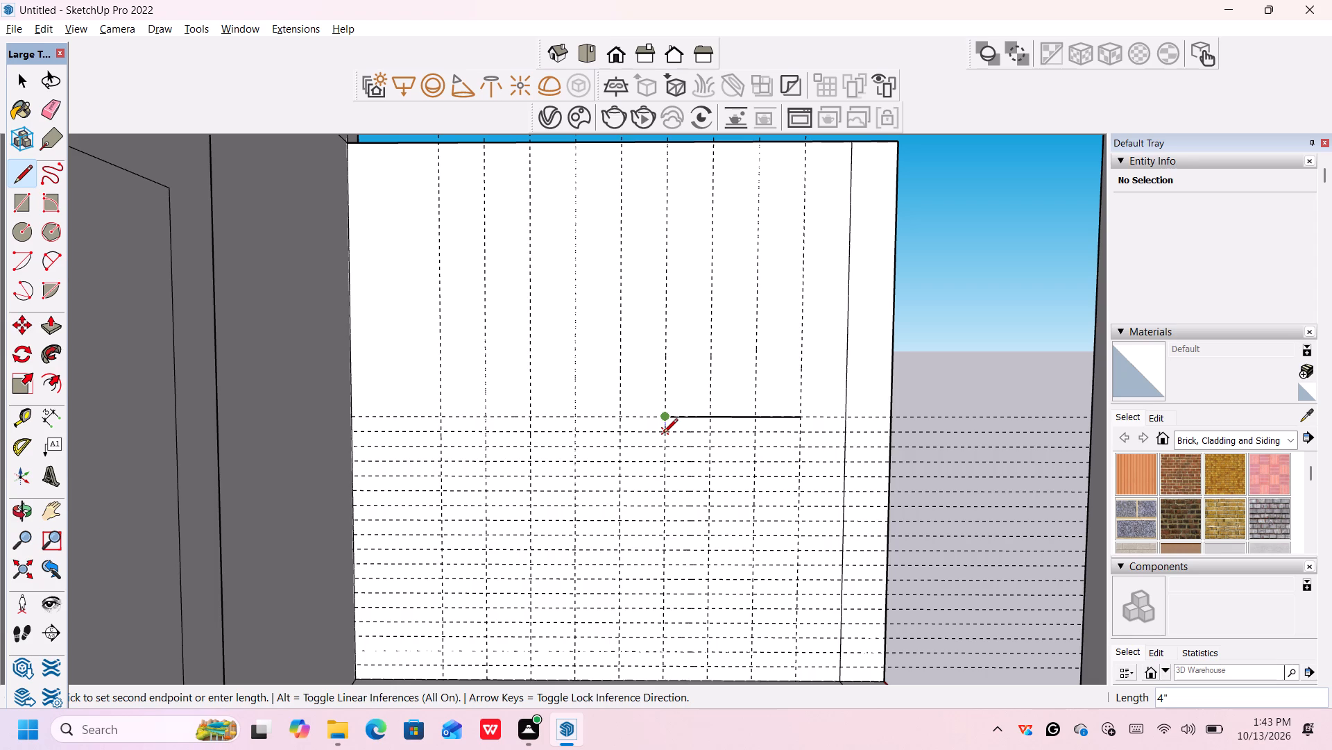
{"action": "left_click", "coordinate": [665, 417]}
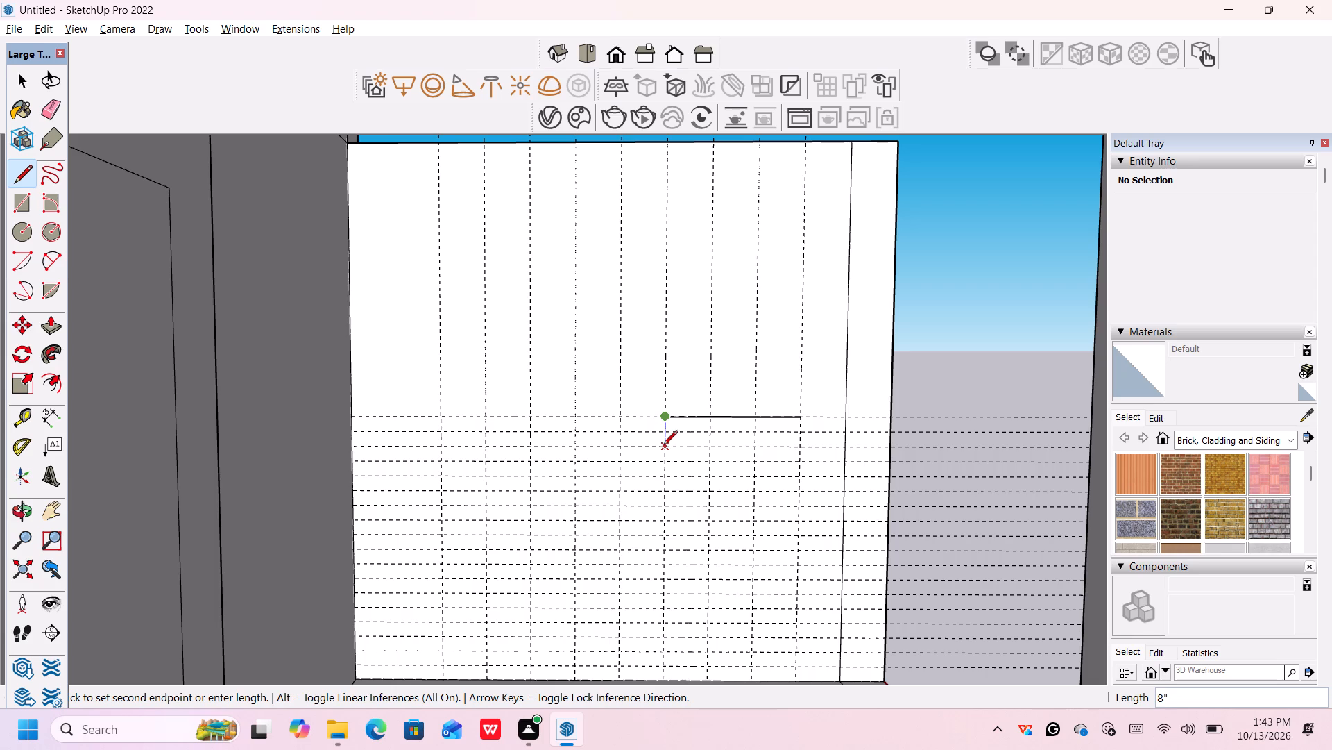
Draw the stair profile down from the landing's end along the grid, with three 8" risers separated by two 1' treads.
{"action": "left_click", "coordinate": [663, 446]}
{"action": "left_click", "coordinate": [620, 451]}
{"action": "left_click", "coordinate": [621, 477]}
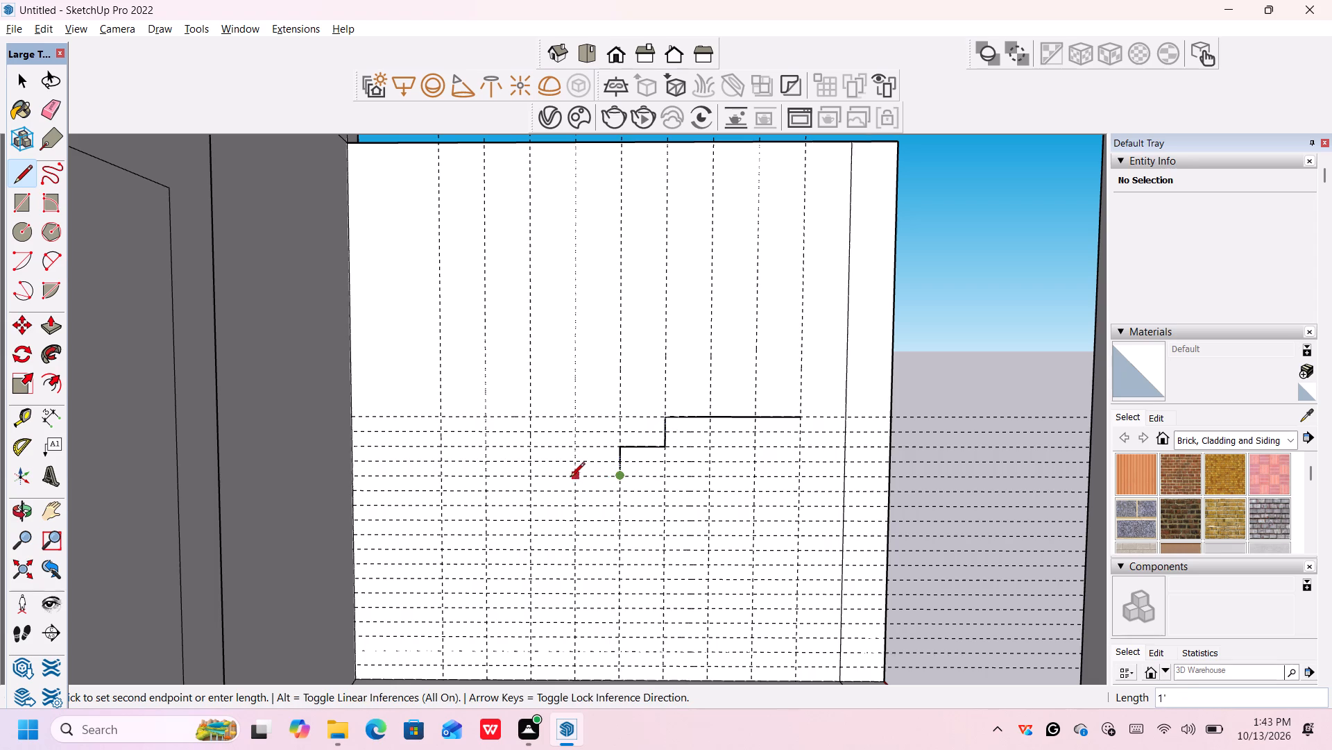
{"action": "left_click", "coordinate": [572, 479]}
{"action": "left_click", "coordinate": [575, 506]}
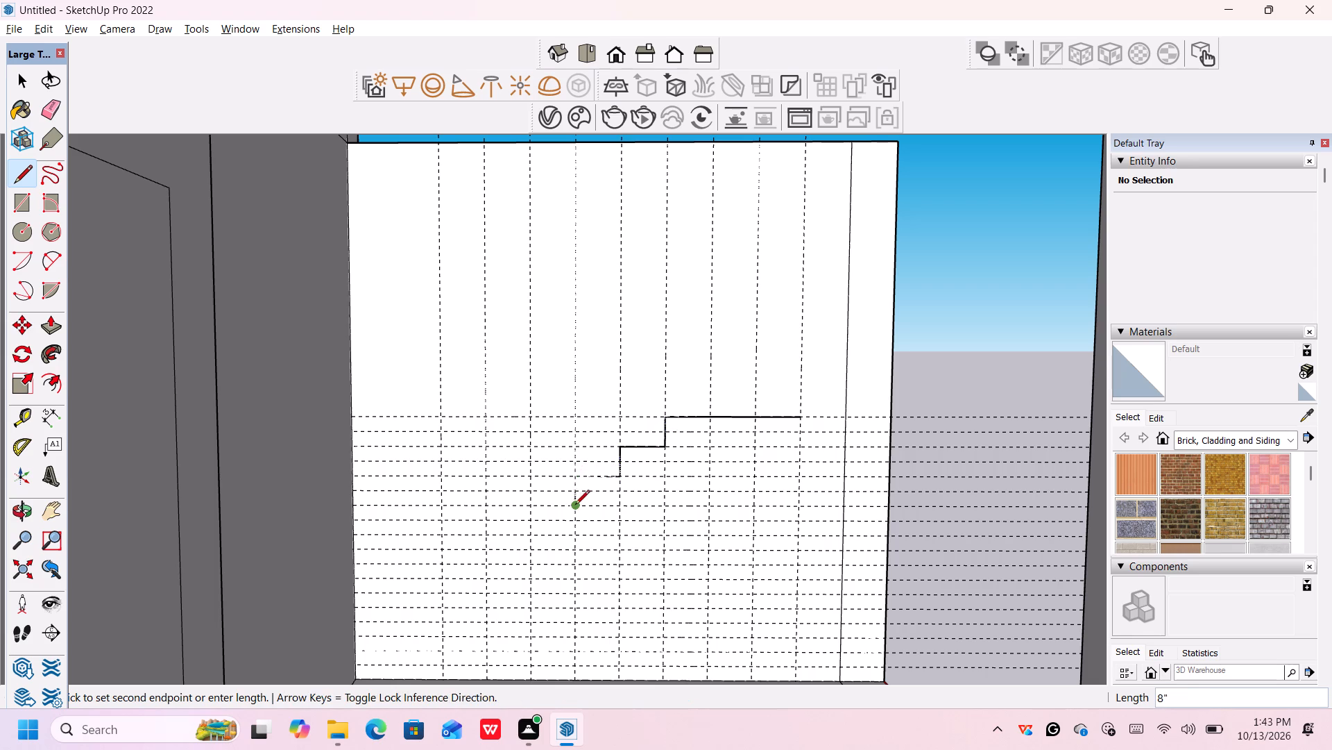
{"action": "left_click", "coordinate": [576, 479]}
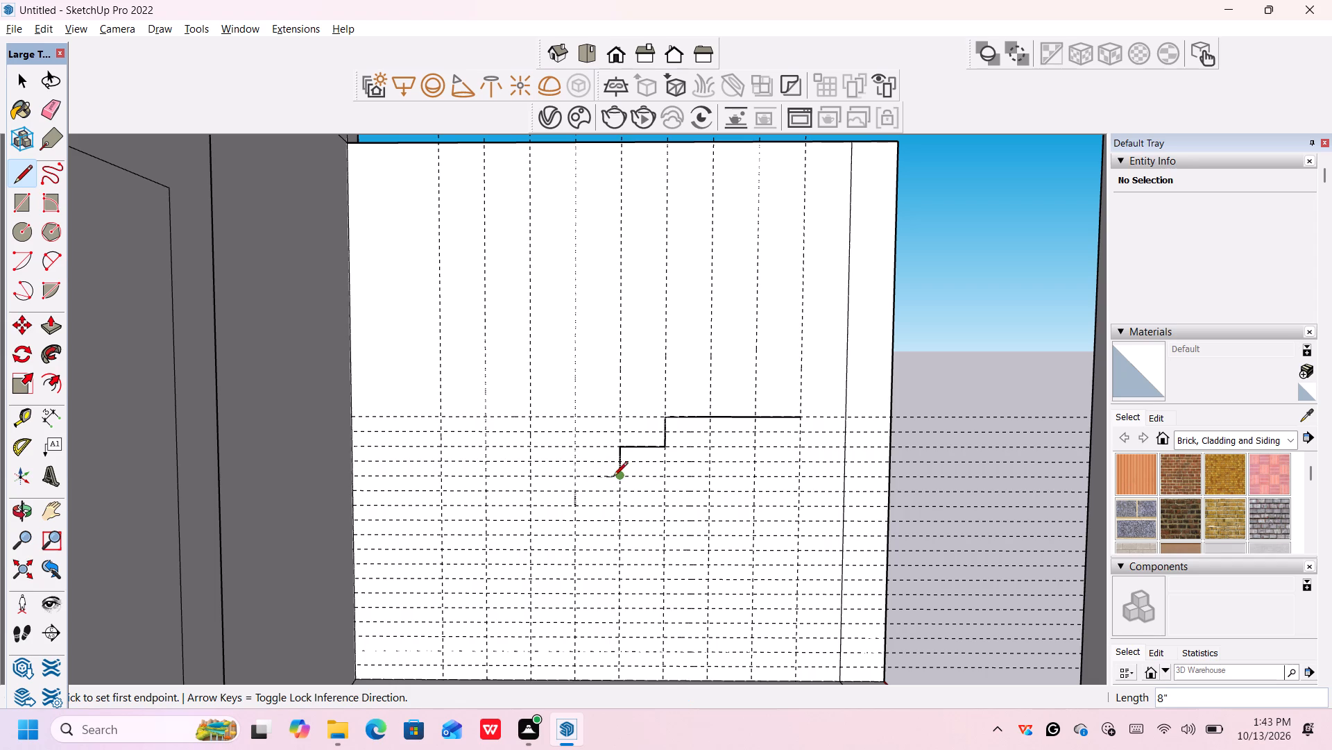
Add a 1' tread along the grid from the bottom of the third riser.
{"action": "scroll", "coordinate": [610, 477], "scroll_direction": "up", "scroll_amount": 9}
{"action": "scroll", "coordinate": [624, 475], "scroll_direction": "down", "scroll_amount": 1}
{"action": "scroll", "coordinate": [624, 475], "scroll_direction": "up", "scroll_amount": 1}
{"action": "scroll", "coordinate": [624, 475], "scroll_direction": "down", "scroll_amount": 3}
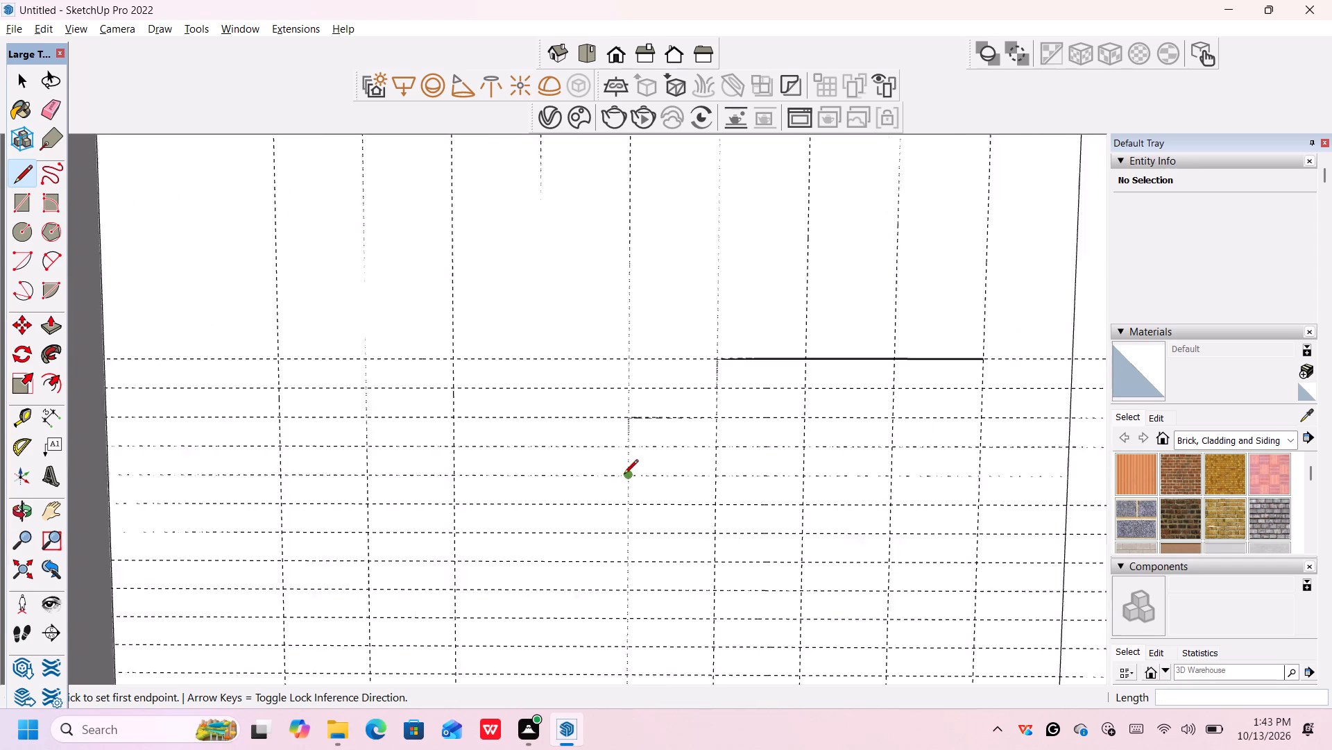
{"action": "scroll", "coordinate": [624, 475], "scroll_direction": "down", "scroll_amount": 2}
{"action": "middle_click_drag", "start_coordinate": [635, 503], "coordinate": [663, 446]}
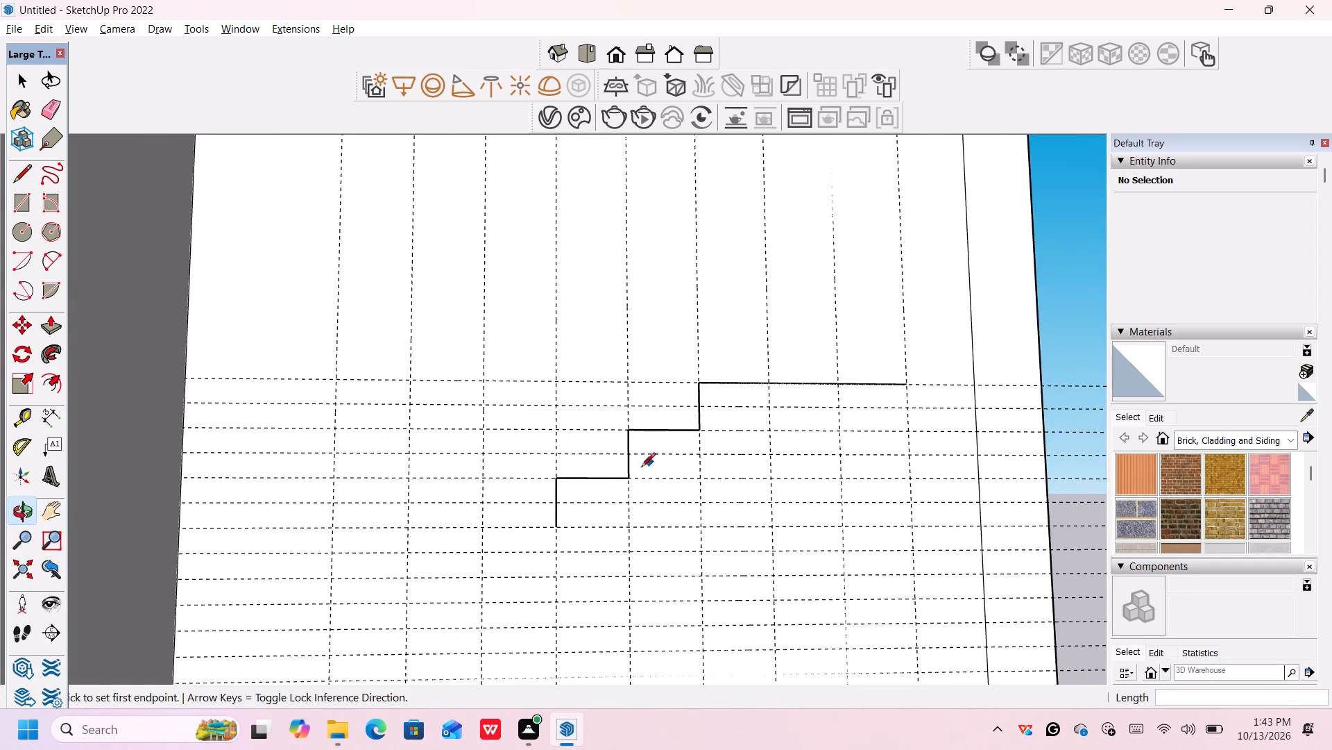
{"action": "scroll", "coordinate": [582, 504], "scroll_direction": "down", "scroll_amount": 4}
{"action": "scroll", "coordinate": [565, 525], "scroll_direction": "up", "scroll_amount": 2}
{"action": "scroll", "coordinate": [563, 524], "scroll_direction": "down", "scroll_amount": 2}
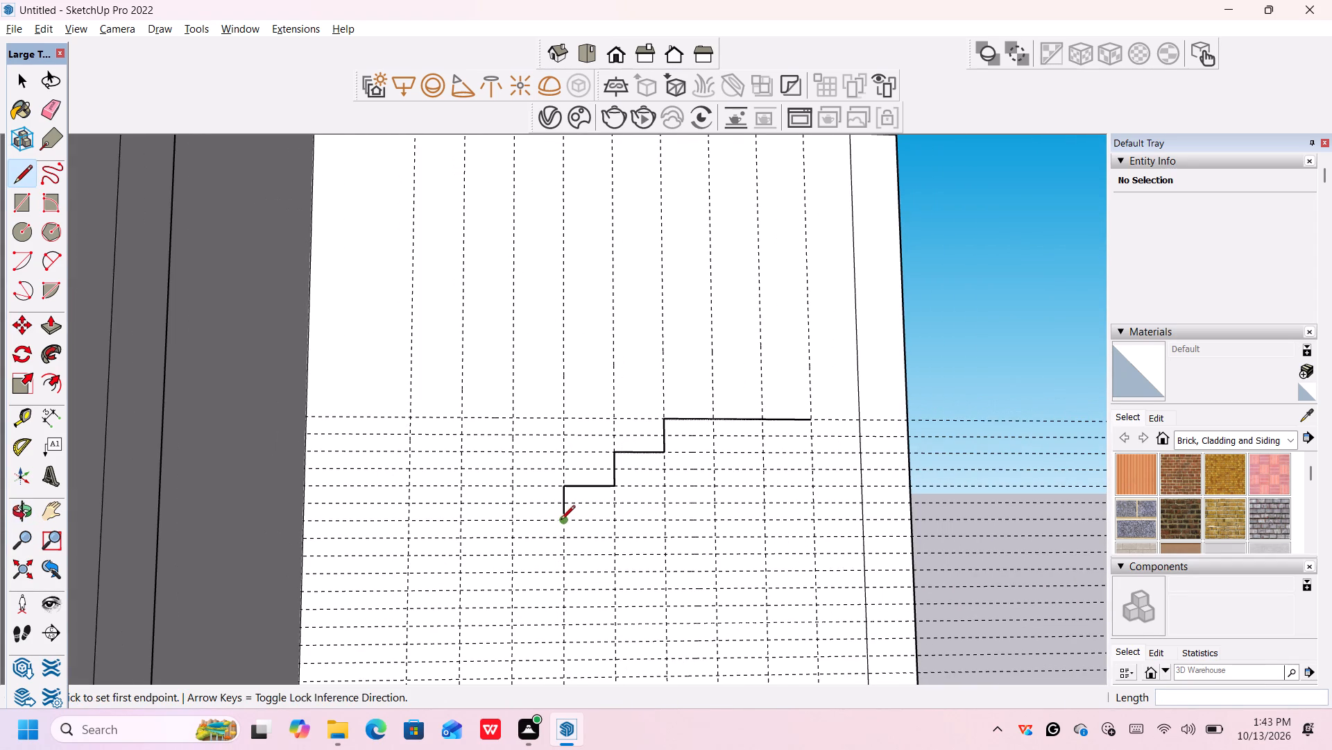
{"action": "left_click", "coordinate": [561, 522]}
{"action": "left_click", "coordinate": [513, 520]}
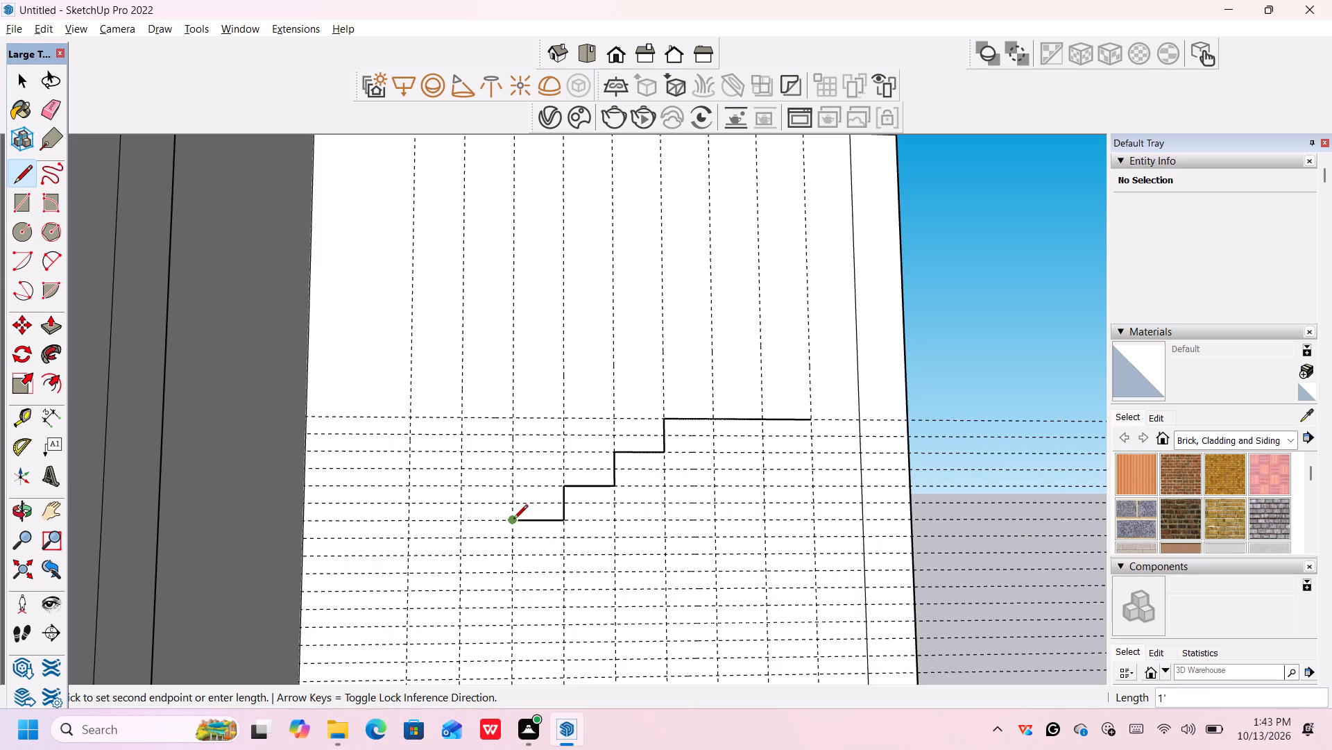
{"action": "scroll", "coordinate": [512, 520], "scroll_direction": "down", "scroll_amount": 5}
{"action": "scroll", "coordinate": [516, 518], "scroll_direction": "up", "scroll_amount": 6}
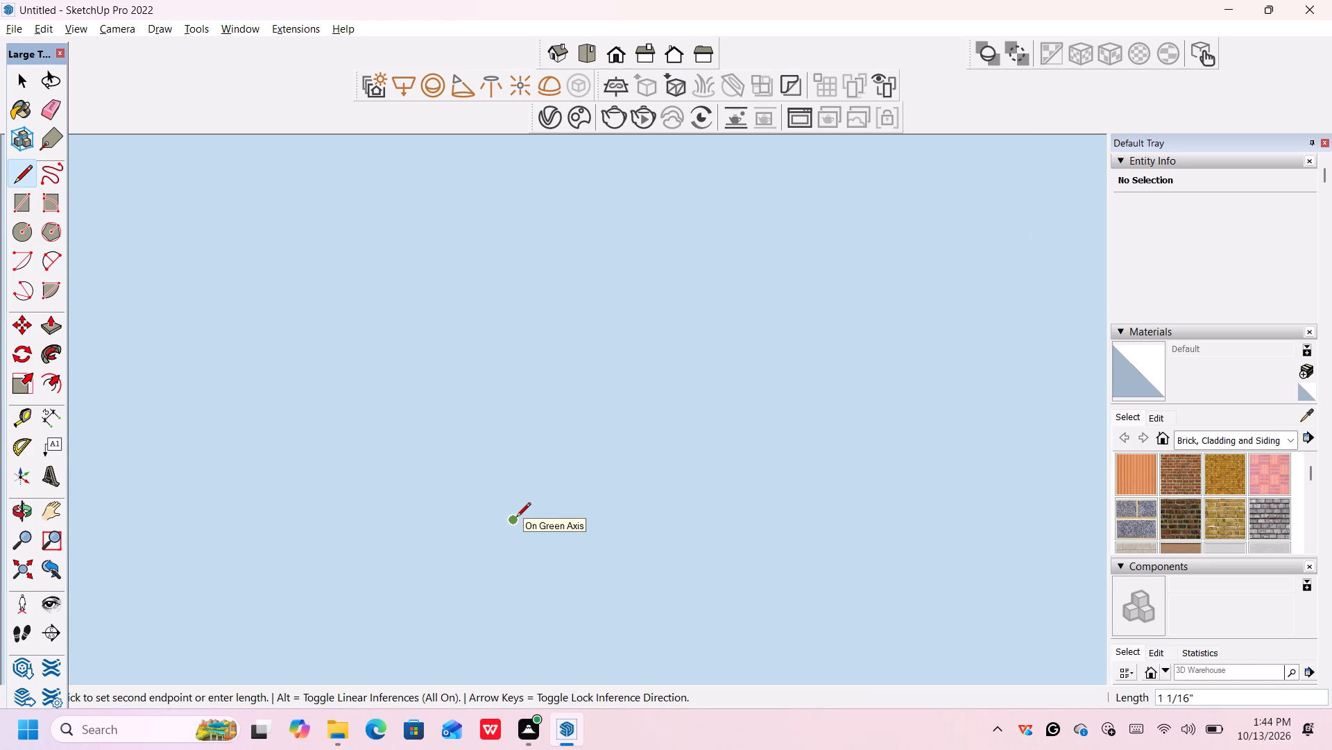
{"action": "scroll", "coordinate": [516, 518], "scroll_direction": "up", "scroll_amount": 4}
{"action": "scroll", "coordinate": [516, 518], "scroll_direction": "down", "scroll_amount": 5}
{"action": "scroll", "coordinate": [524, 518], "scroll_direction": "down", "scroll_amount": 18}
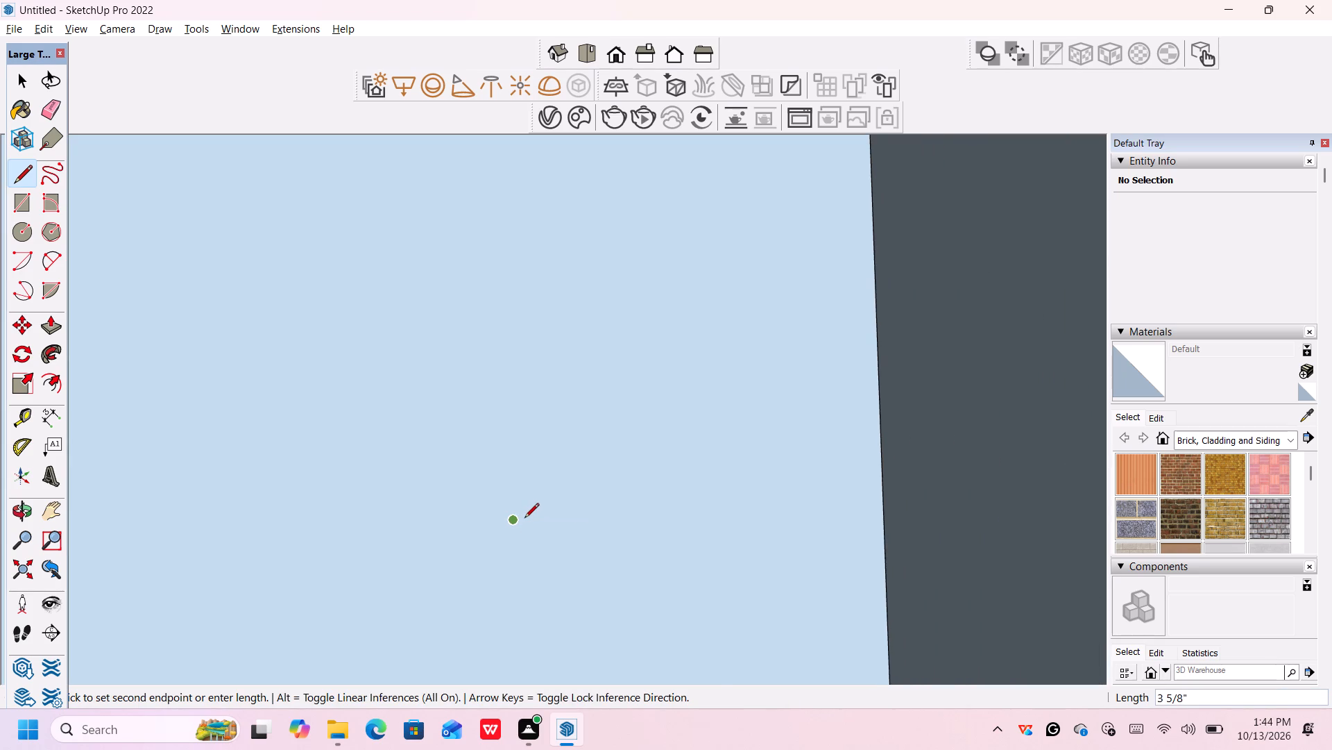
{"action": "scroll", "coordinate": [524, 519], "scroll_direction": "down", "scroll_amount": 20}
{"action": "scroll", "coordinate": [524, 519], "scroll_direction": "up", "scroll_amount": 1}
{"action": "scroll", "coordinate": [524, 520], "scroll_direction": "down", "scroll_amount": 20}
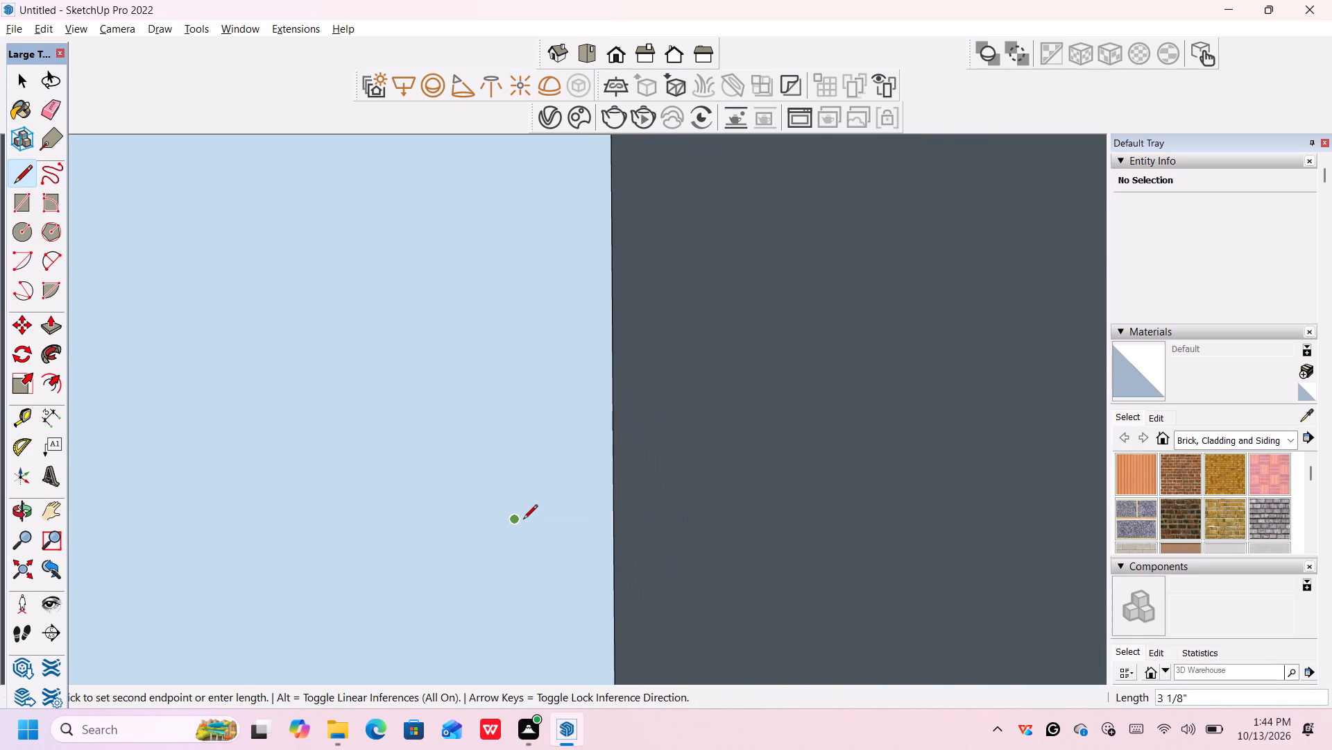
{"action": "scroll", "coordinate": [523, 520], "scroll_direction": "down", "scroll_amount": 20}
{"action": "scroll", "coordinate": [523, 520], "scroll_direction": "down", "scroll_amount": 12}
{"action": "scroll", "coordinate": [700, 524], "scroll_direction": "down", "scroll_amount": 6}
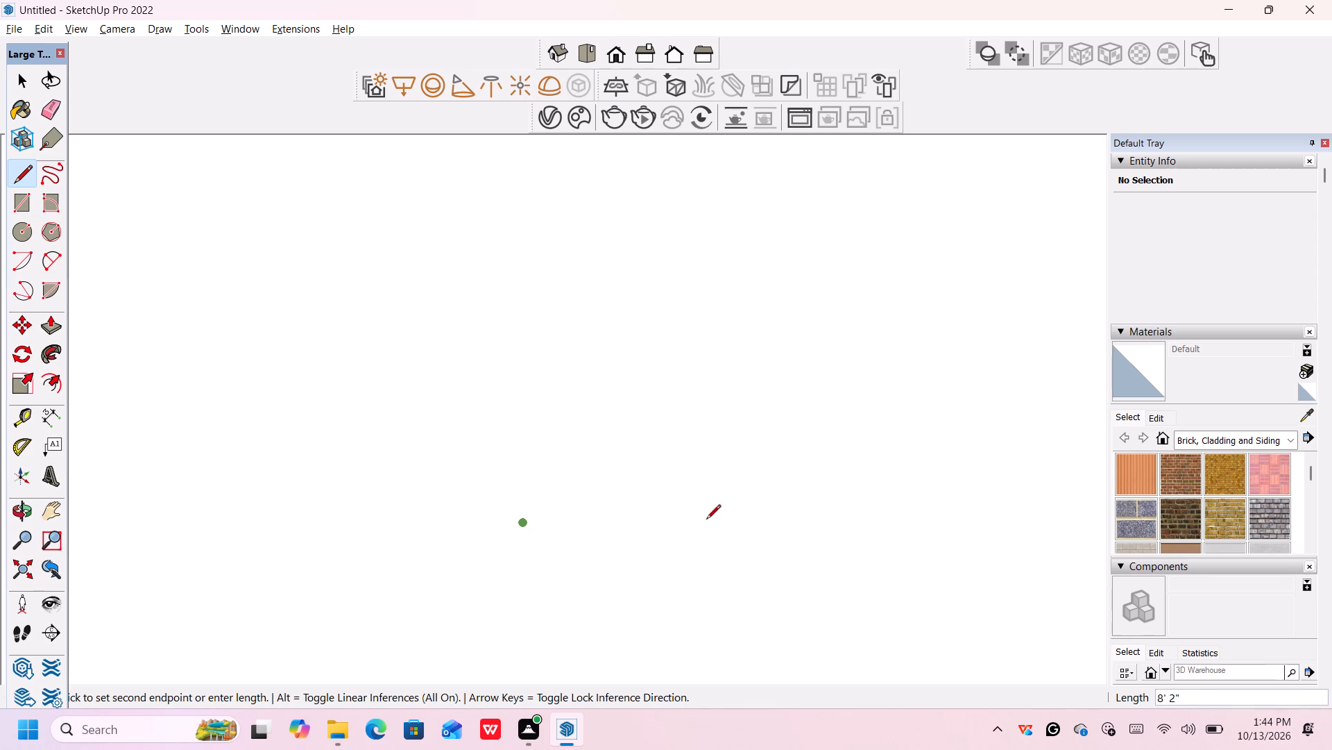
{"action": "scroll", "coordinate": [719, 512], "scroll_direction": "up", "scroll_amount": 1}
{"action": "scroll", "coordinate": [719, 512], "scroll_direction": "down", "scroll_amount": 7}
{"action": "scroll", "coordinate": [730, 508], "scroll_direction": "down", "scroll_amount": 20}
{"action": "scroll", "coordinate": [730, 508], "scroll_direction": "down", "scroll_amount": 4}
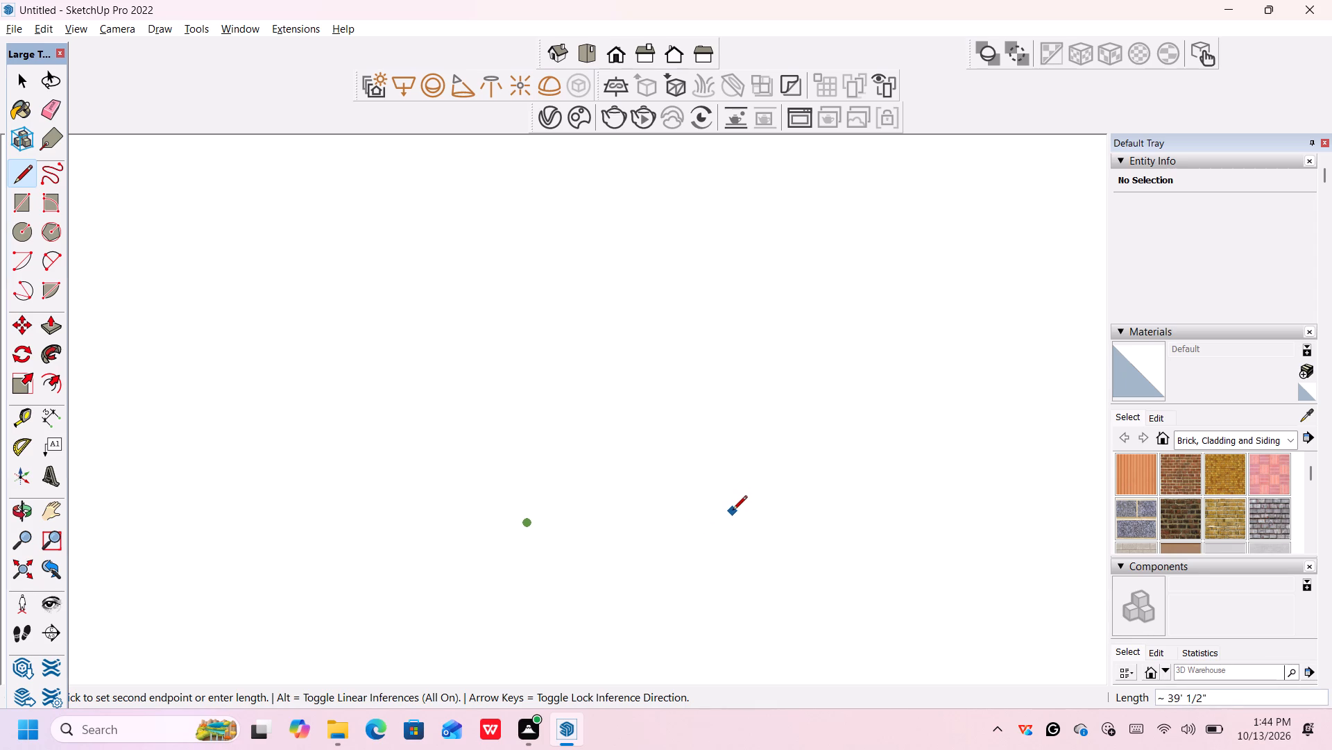
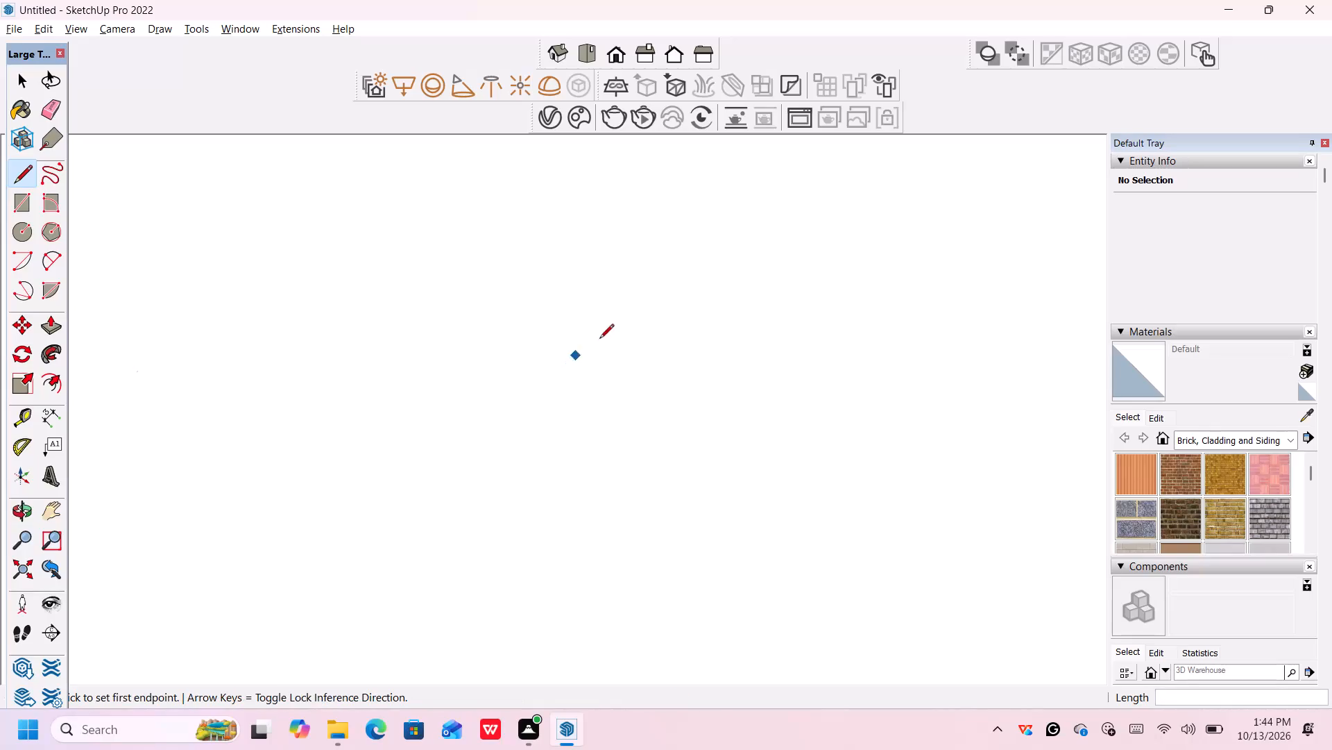
Delete the stray long line running from the lower part of the stair profile across the building's front.
{"action": "scroll", "coordinate": [623, 326], "scroll_direction": "down", "scroll_amount": 19}
{"action": "scroll", "coordinate": [642, 312], "scroll_direction": "down", "scroll_amount": 13}
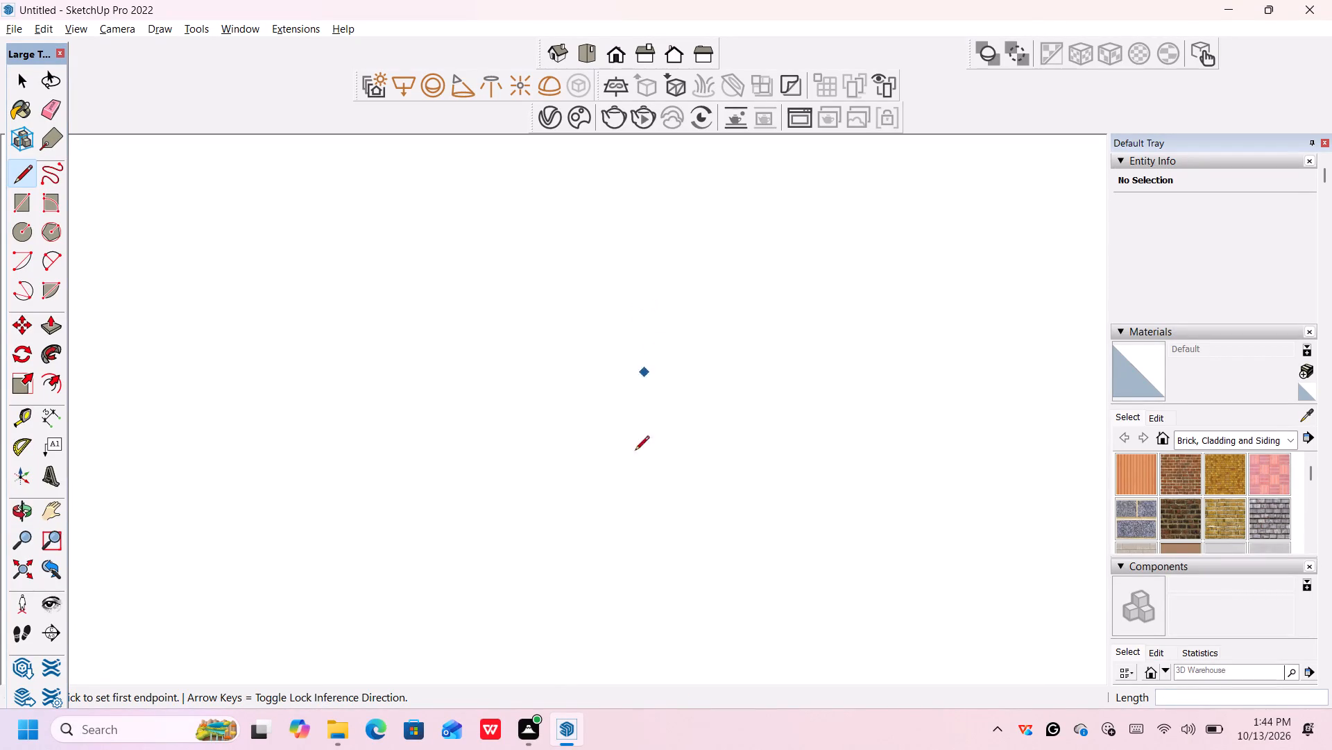
{"action": "scroll", "coordinate": [587, 637], "scroll_direction": "down", "scroll_amount": 3}
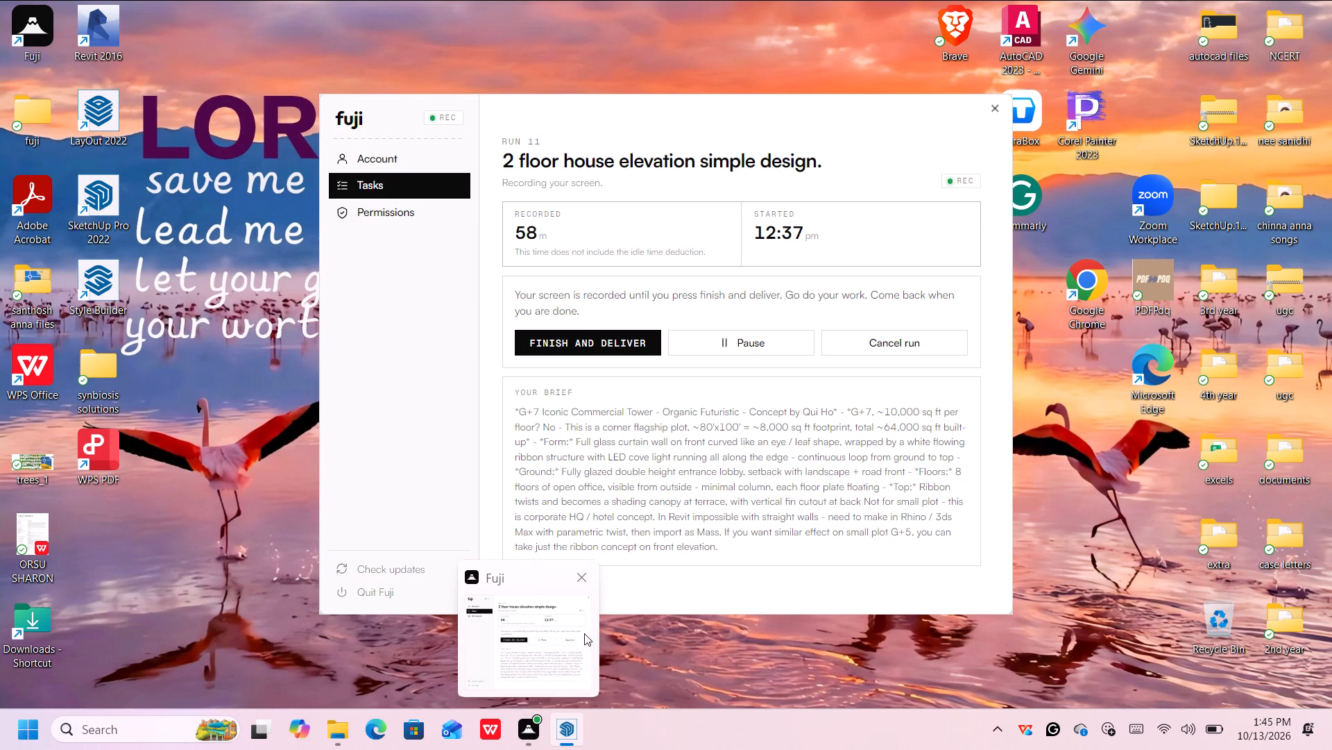
{"action": "scroll", "coordinate": [785, 407], "scroll_direction": "down", "scroll_amount": 6}
{"action": "scroll", "coordinate": [788, 407], "scroll_direction": "down", "scroll_amount": 20}
{"action": "scroll", "coordinate": [788, 409], "scroll_direction": "down", "scroll_amount": 20}
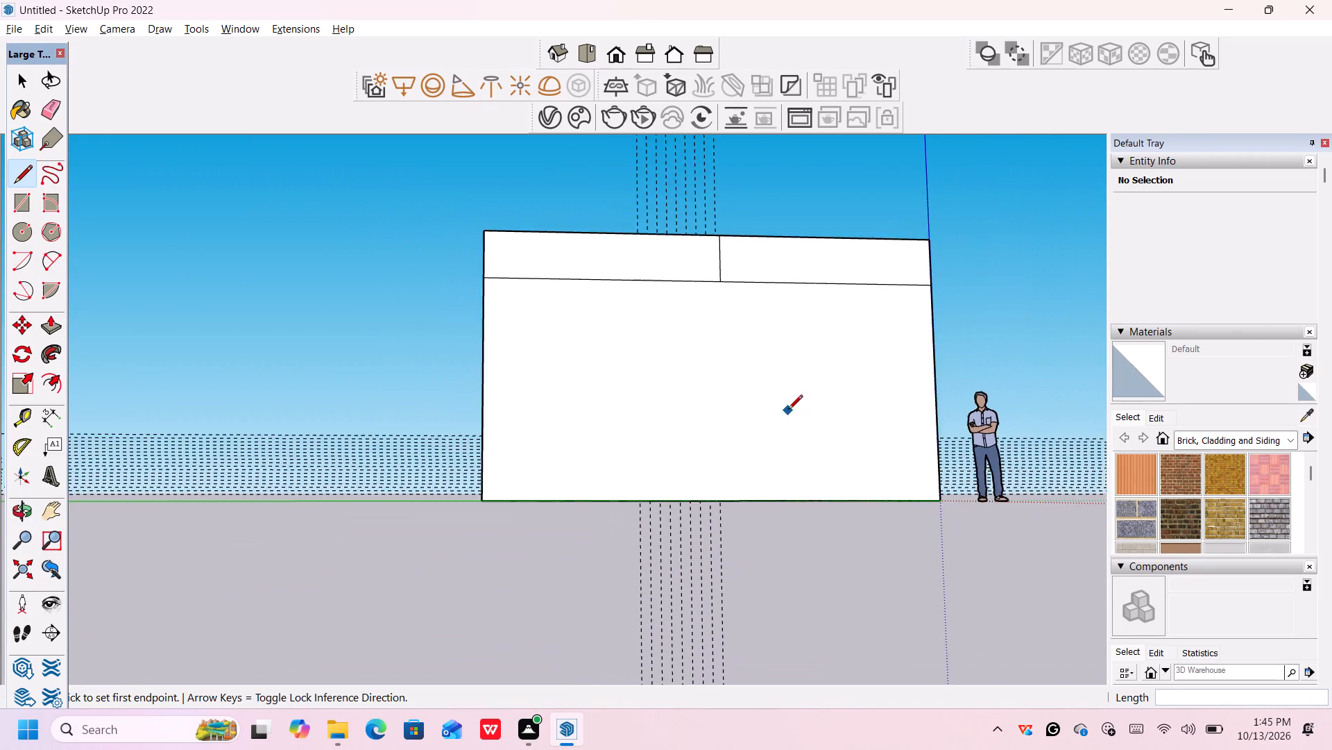
{"action": "scroll", "coordinate": [788, 410], "scroll_direction": "down", "scroll_amount": 8}
{"action": "middle_click_drag", "start_coordinate": [939, 542], "coordinate": [548, 581]}
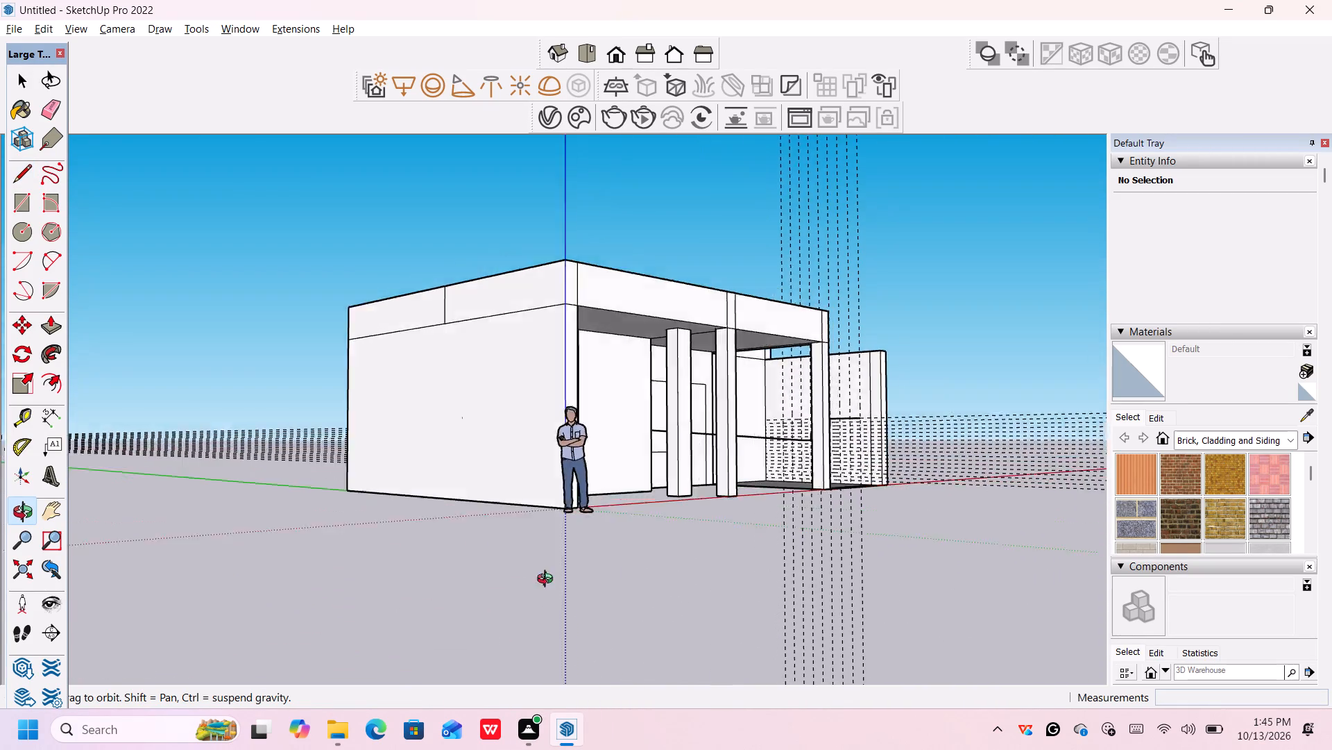
{"action": "middle_click_drag", "start_coordinate": [548, 581], "coordinate": [495, 587]}
{"action": "scroll", "coordinate": [826, 462], "scroll_direction": "up", "scroll_amount": 13}
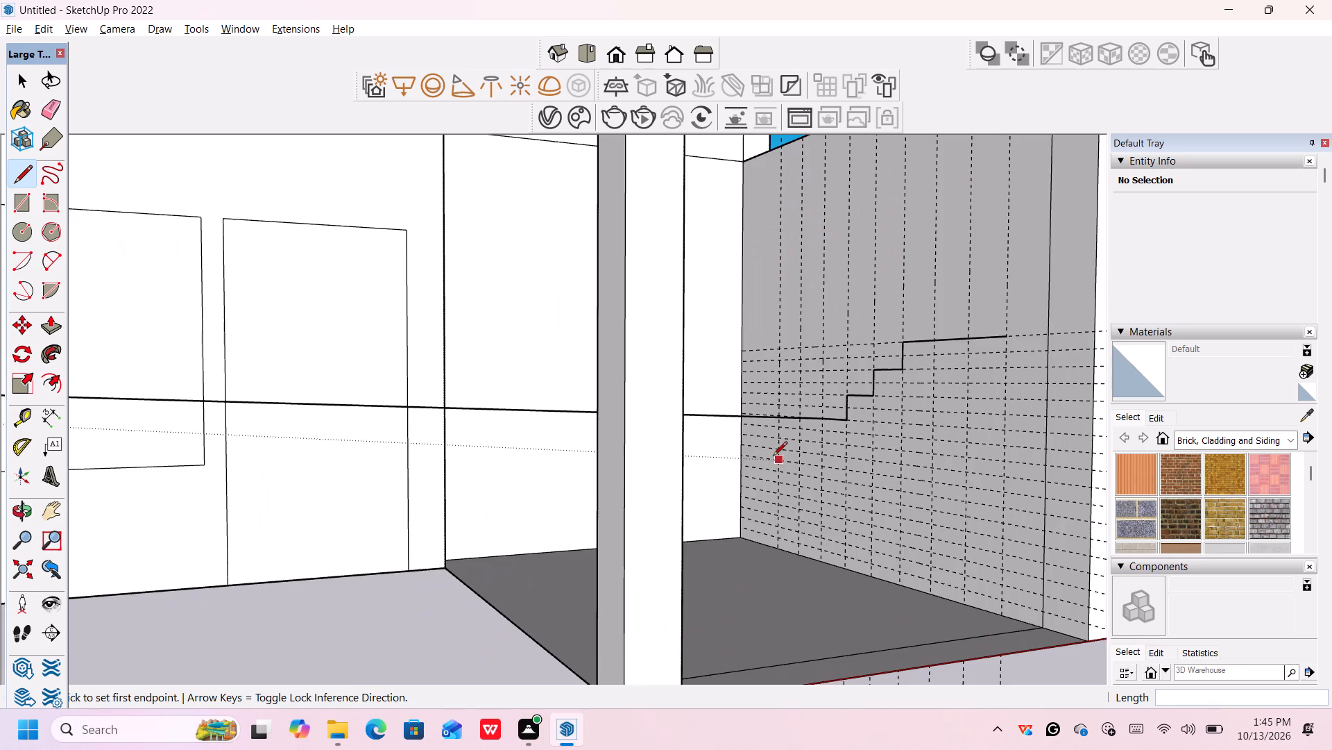
{"action": "scroll", "coordinate": [773, 457], "scroll_direction": "down", "scroll_amount": 11}
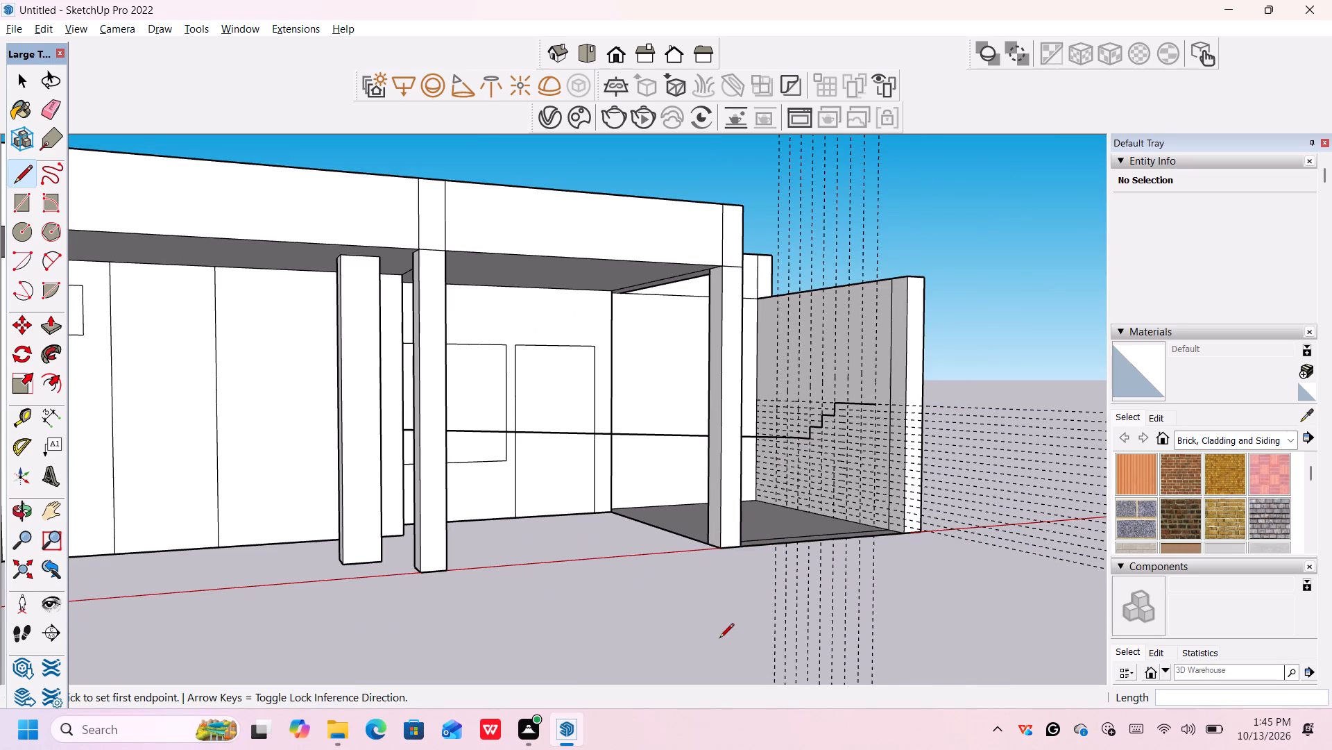
{"action": "key", "text": "space"}
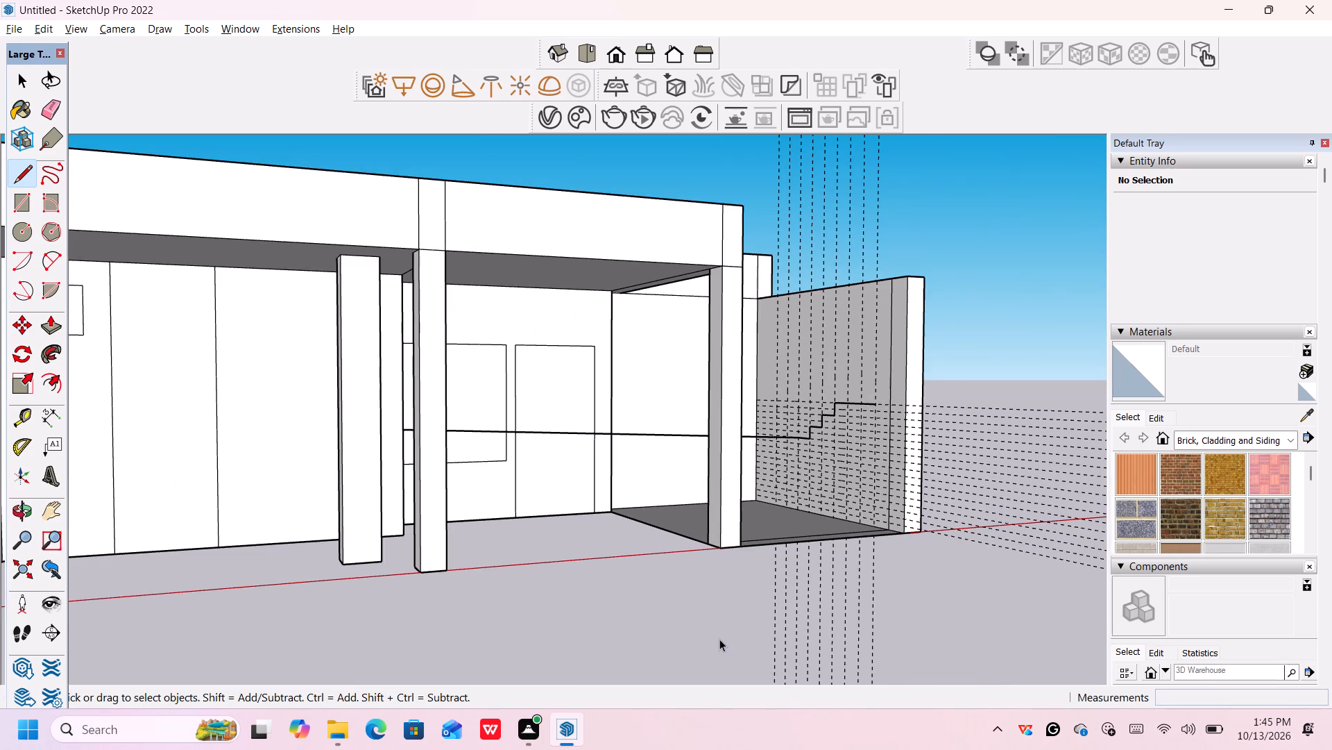
{"action": "left_click", "coordinate": [583, 430]}
{"action": "left_click", "coordinate": [606, 433]}
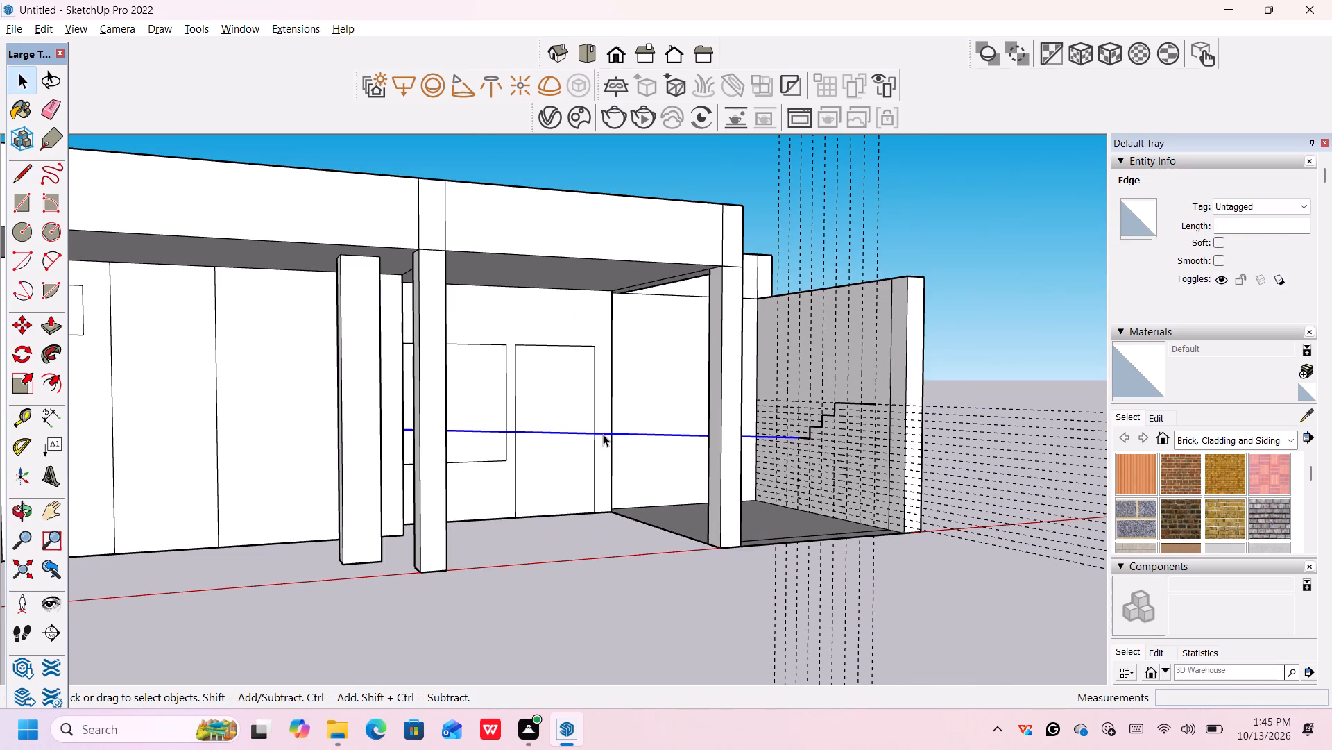
{"action": "key", "text": "Delete"}
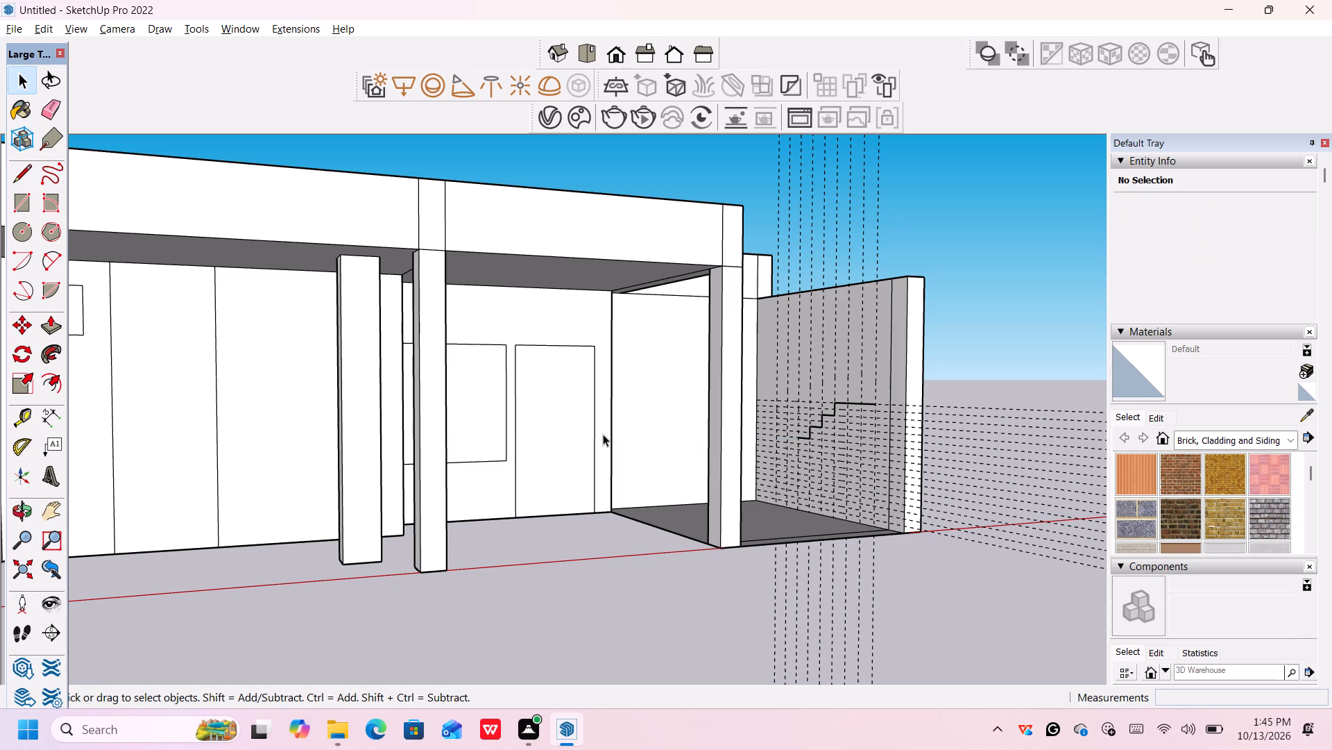
Continue the stair profile down the wall's guide grid from its lower end with three 8" risers separated by two 1' treads.
{"action": "middle_click_drag", "start_coordinate": [789, 463], "coordinate": [789, 466]}
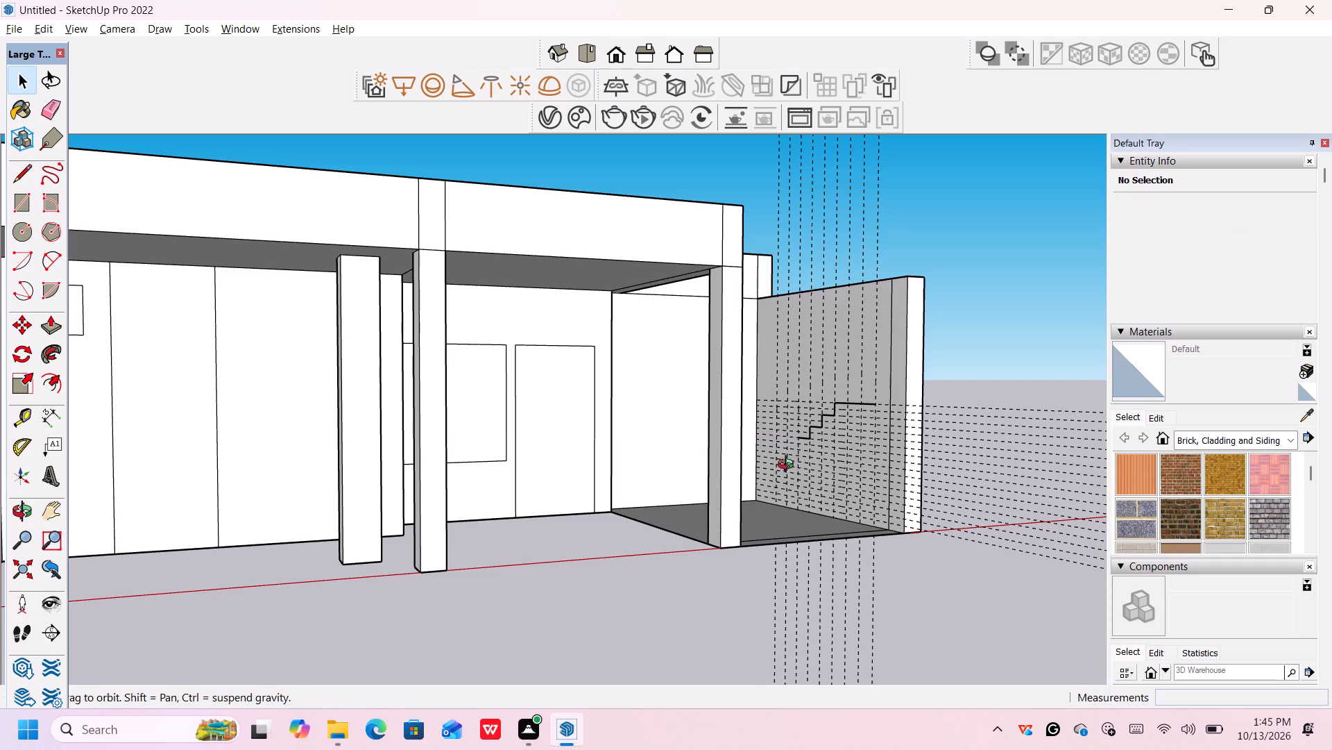
{"action": "middle_click_drag", "start_coordinate": [789, 466], "coordinate": [832, 526]}
{"action": "scroll", "coordinate": [720, 421], "scroll_direction": "up", "scroll_amount": 10}
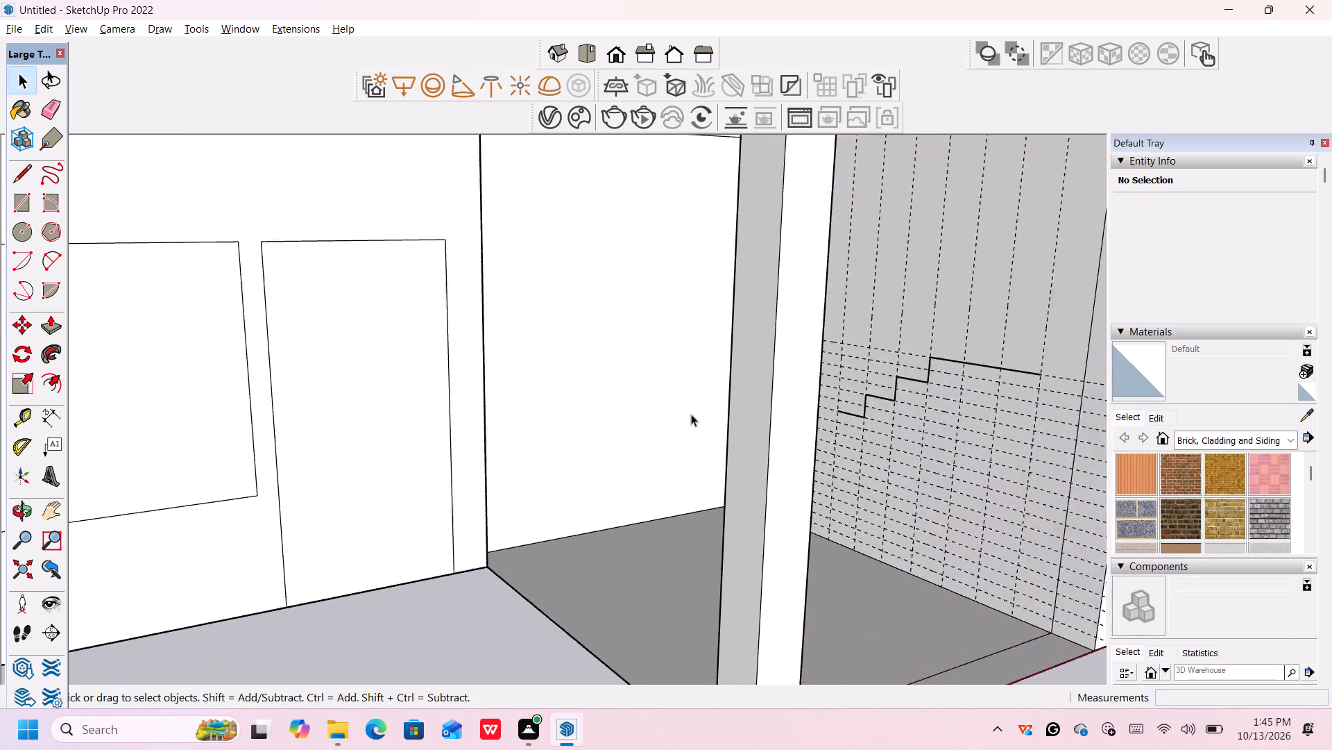
{"action": "scroll", "coordinate": [691, 414], "scroll_direction": "up", "scroll_amount": 3}
{"action": "scroll", "coordinate": [765, 468], "scroll_direction": "up", "scroll_amount": 1}
{"action": "middle_click_drag", "start_coordinate": [765, 470], "coordinate": [871, 514]}
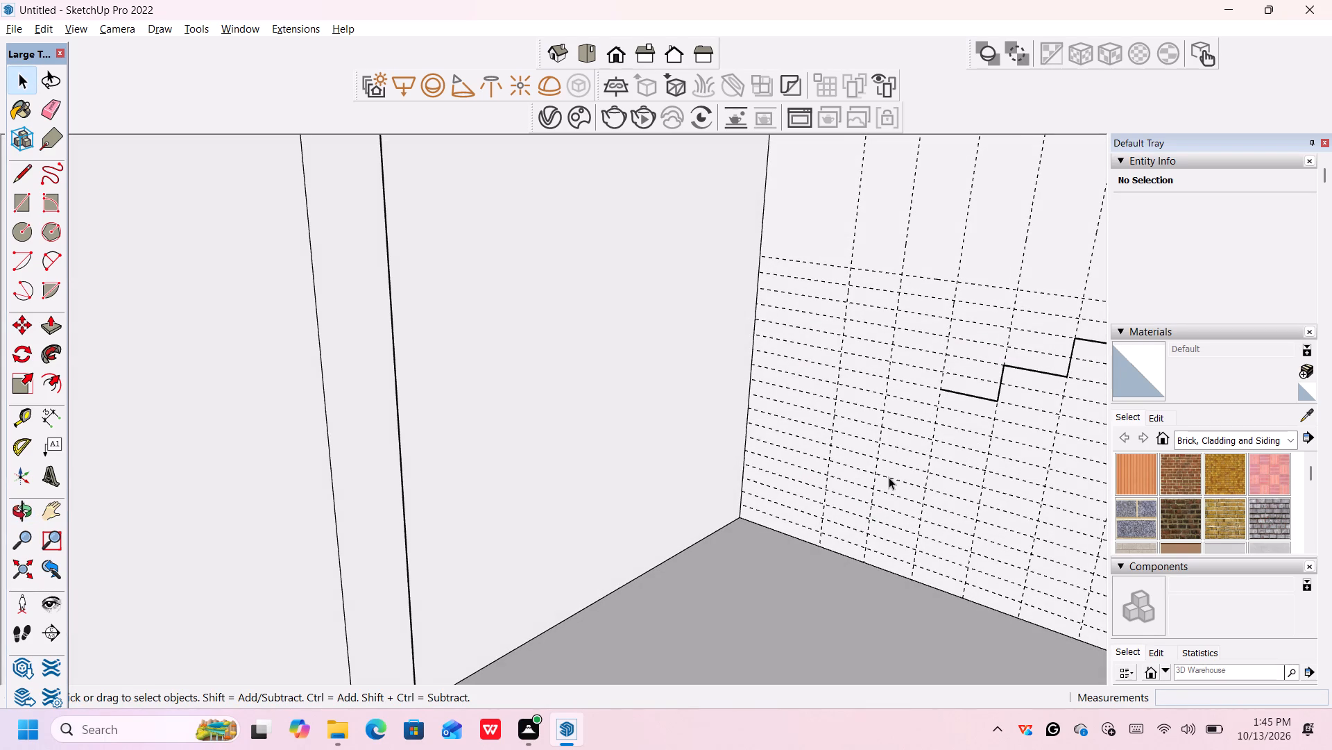
{"action": "key", "text": "l"}
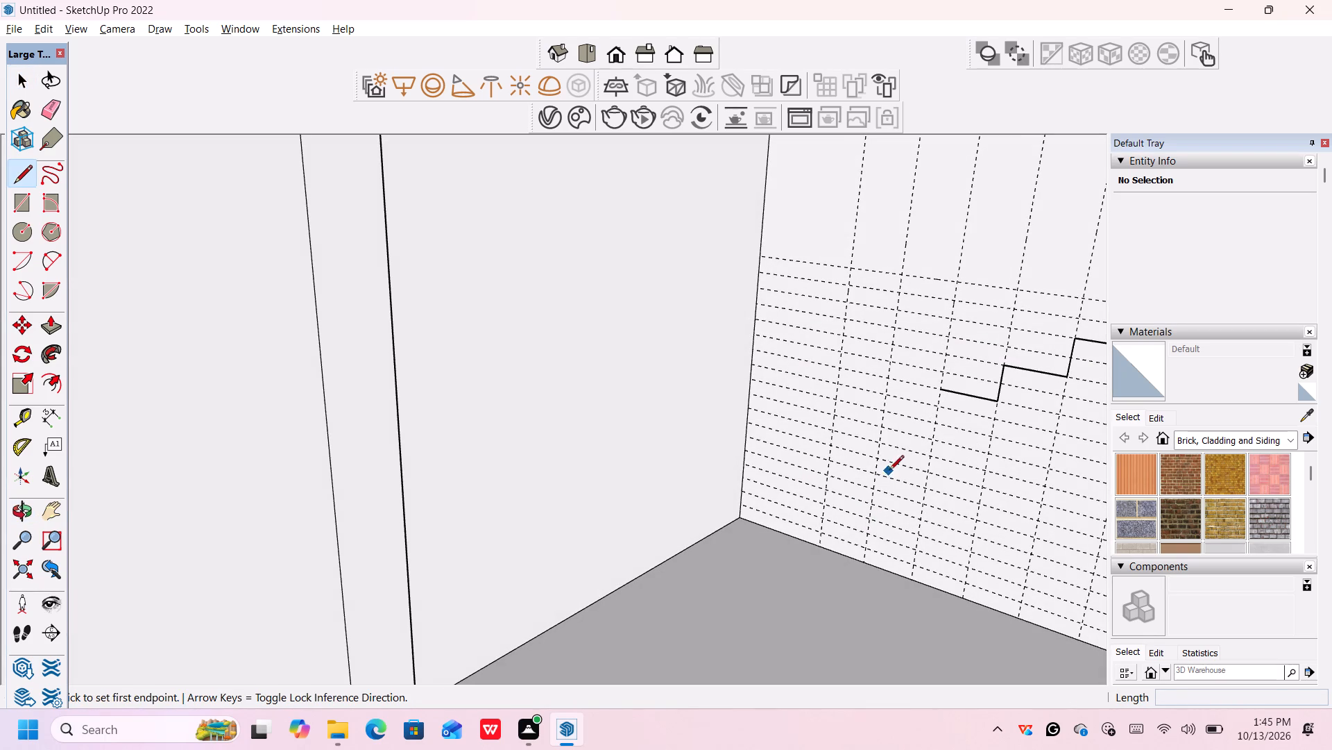
{"action": "left_click", "coordinate": [939, 391]}
{"action": "left_click", "coordinate": [935, 424]}
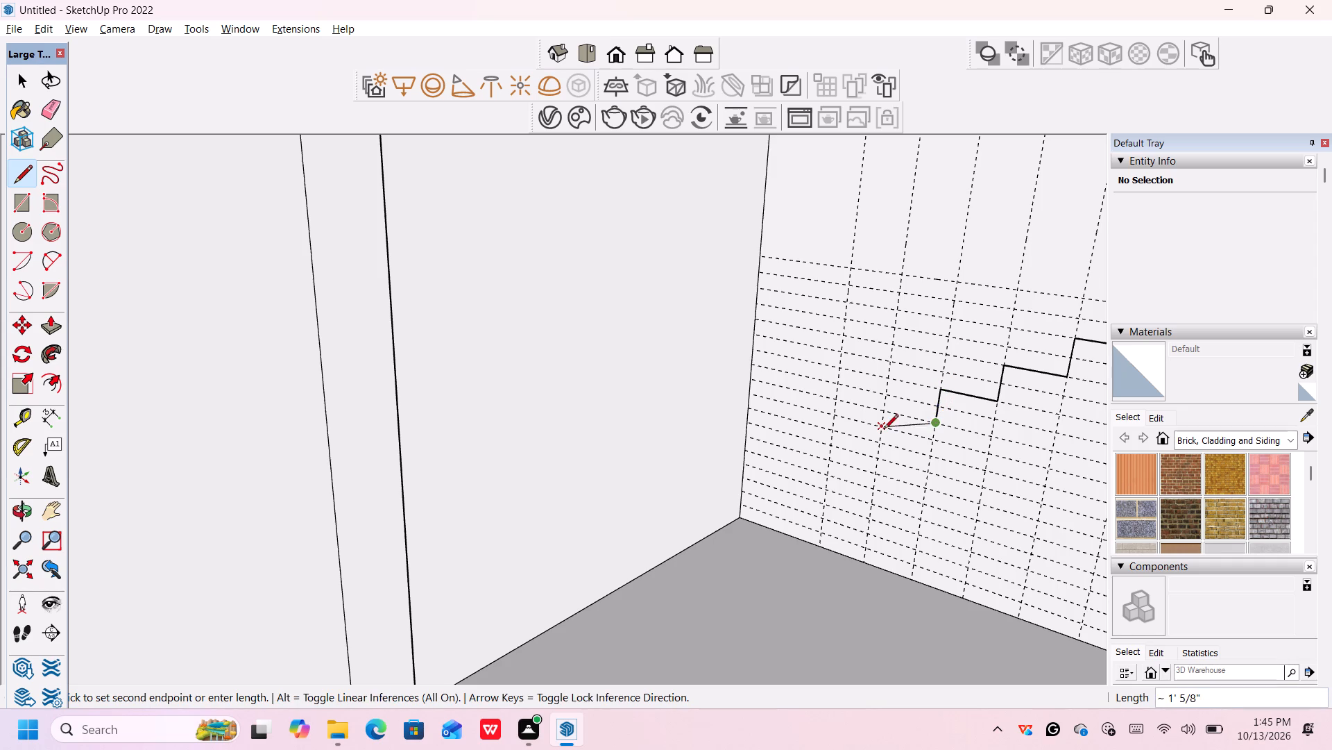
{"action": "left_click", "coordinate": [884, 415]}
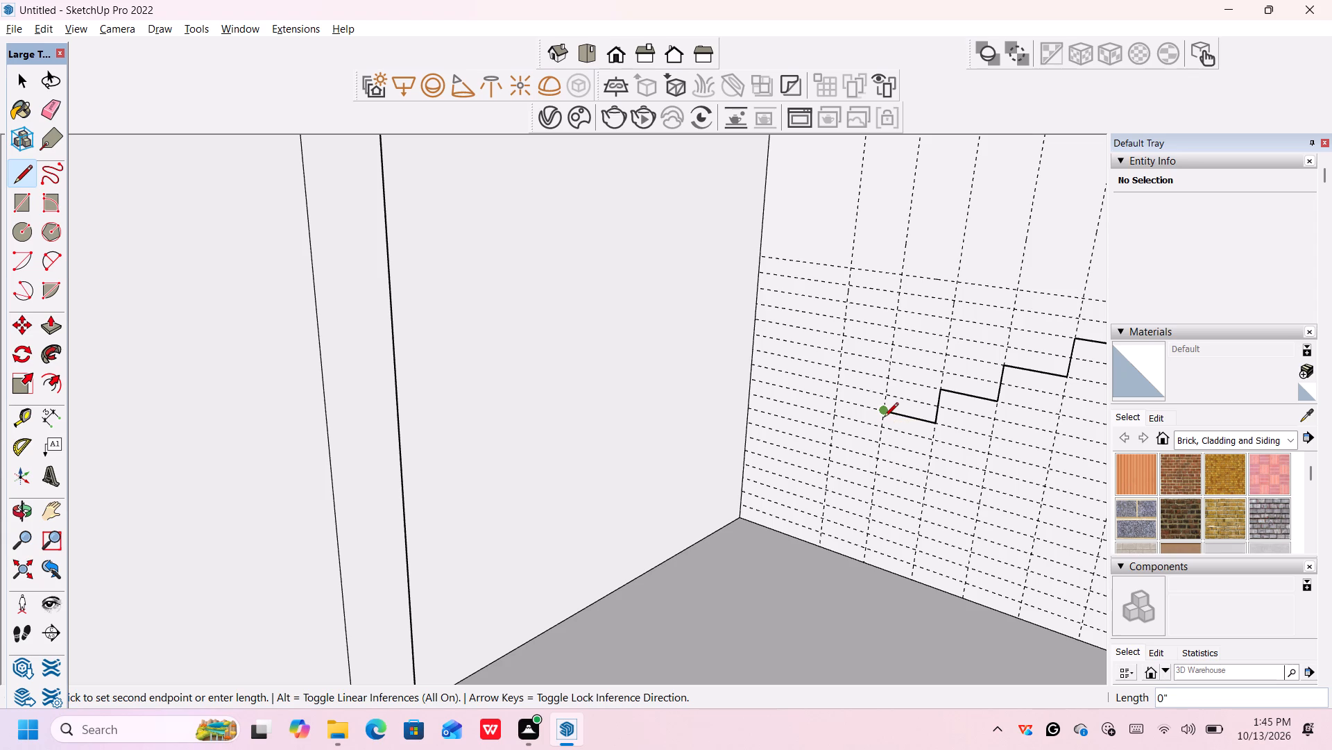
{"action": "left_click", "coordinate": [885, 414]}
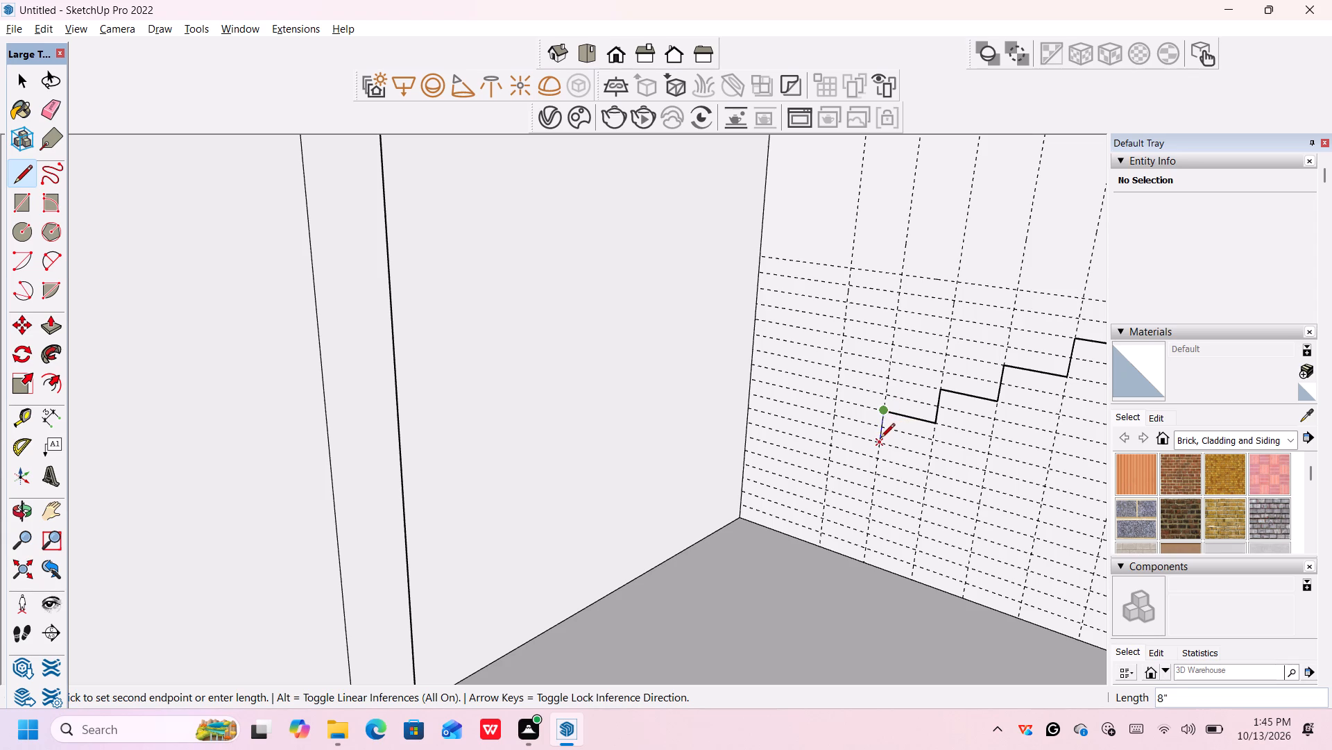
{"action": "left_click", "coordinate": [880, 442]}
{"action": "left_click", "coordinate": [832, 436]}
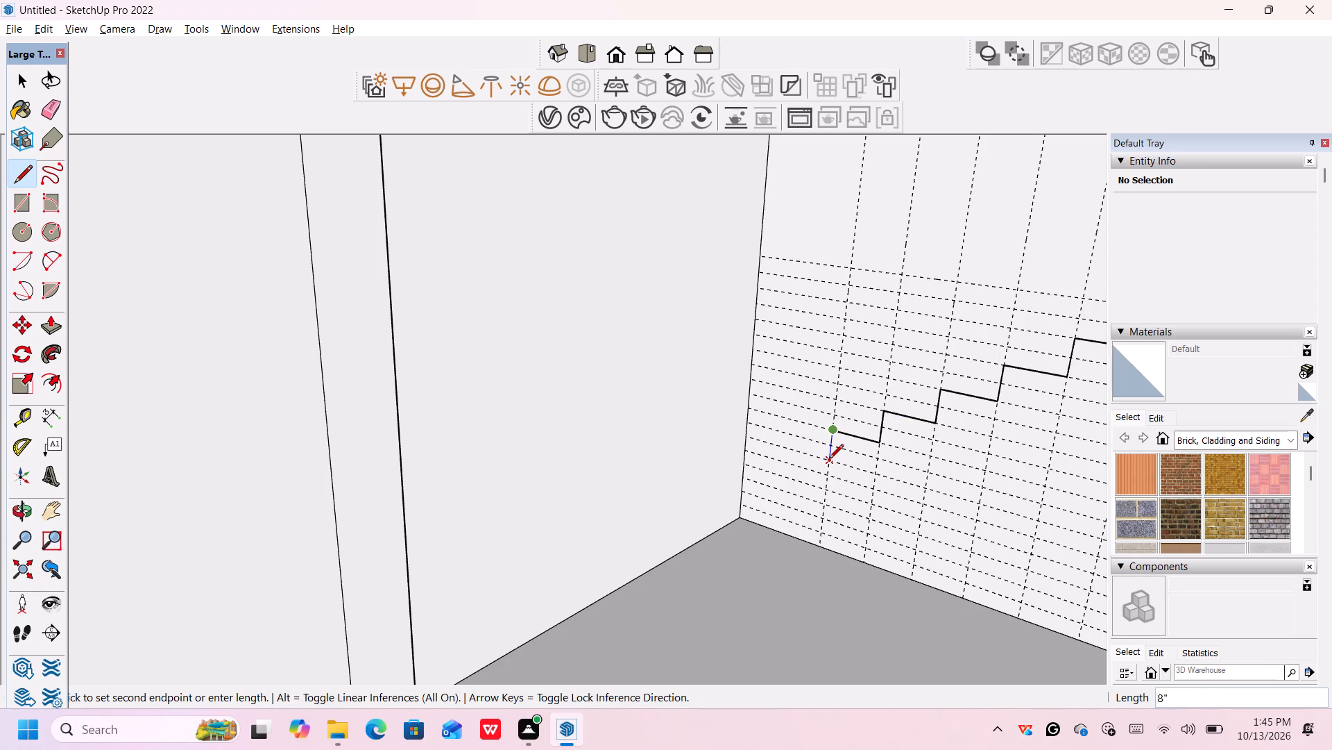
{"action": "left_click", "coordinate": [829, 460]}
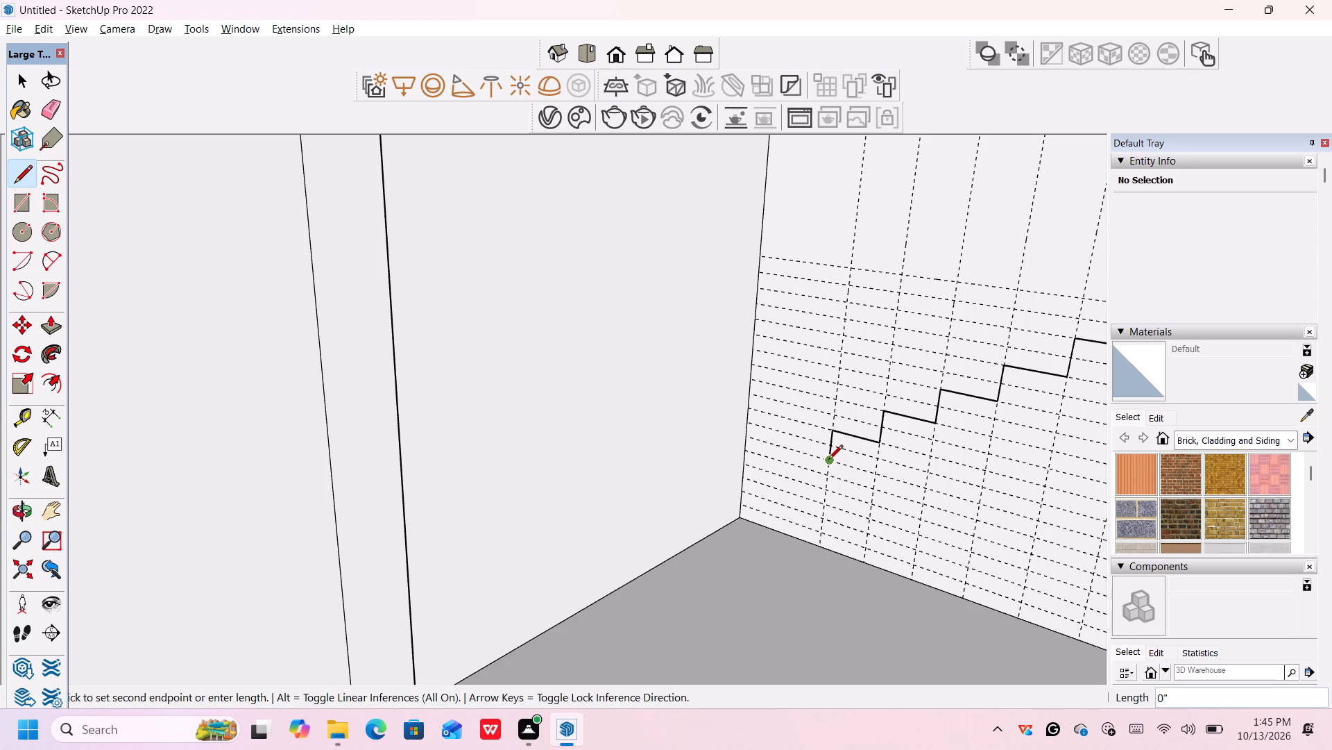
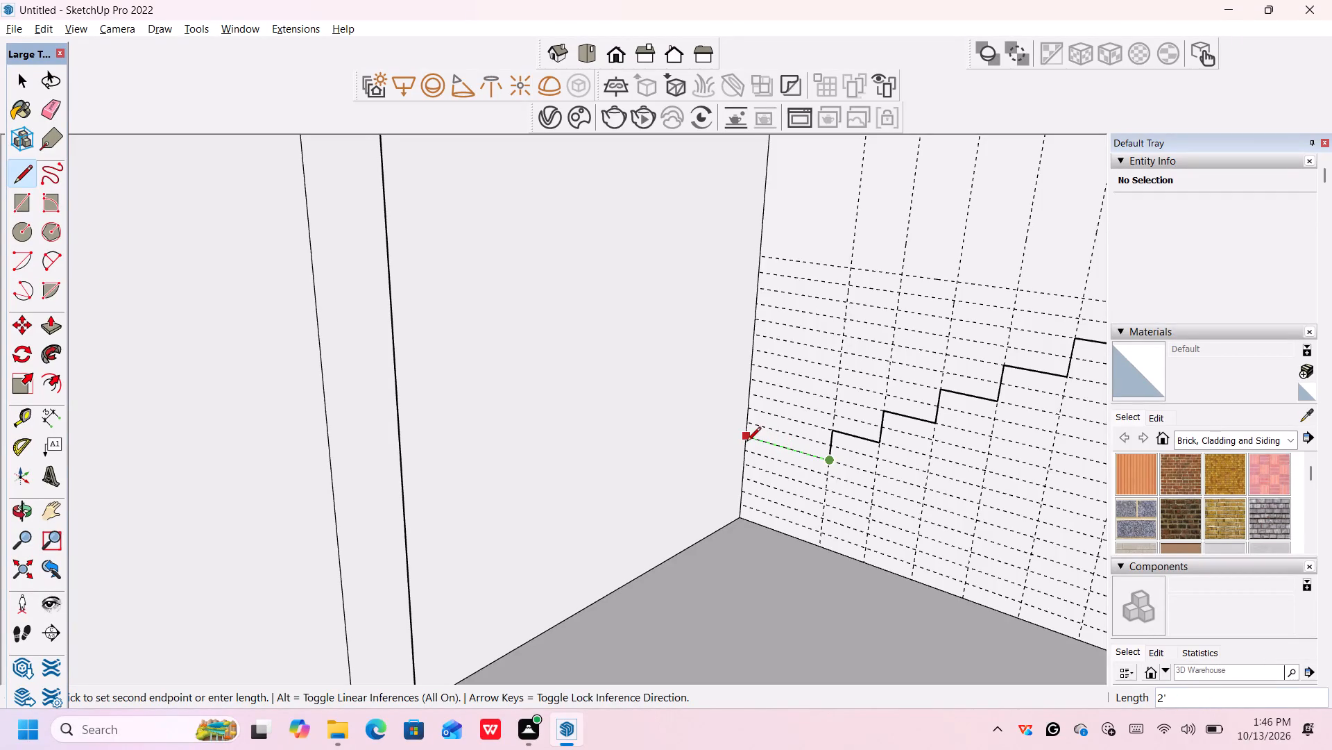
Extend the stair profile to the wall corner with two 1' treads separated by an 8" riser, ending 8" down the corner edge.
{"action": "left_click", "coordinate": [785, 451]}
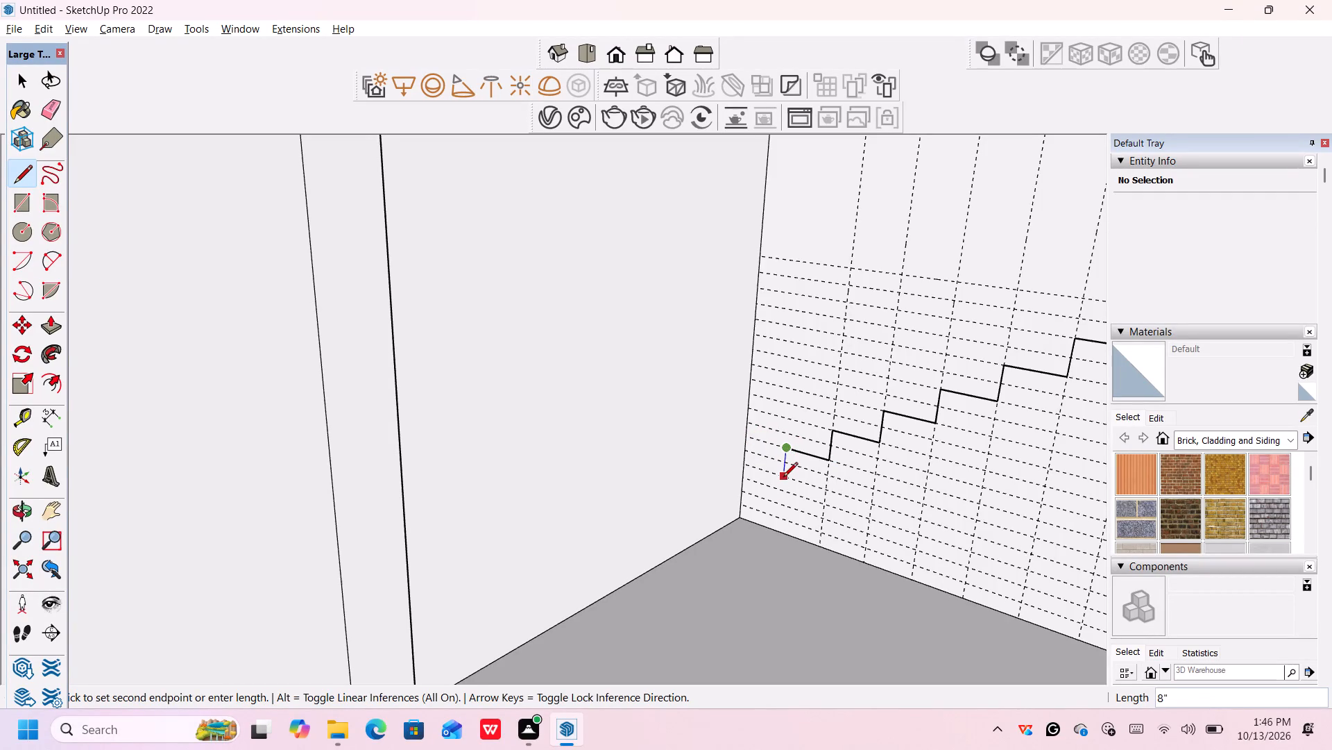
{"action": "left_click", "coordinate": [783, 476]}
{"action": "left_click", "coordinate": [745, 467]}
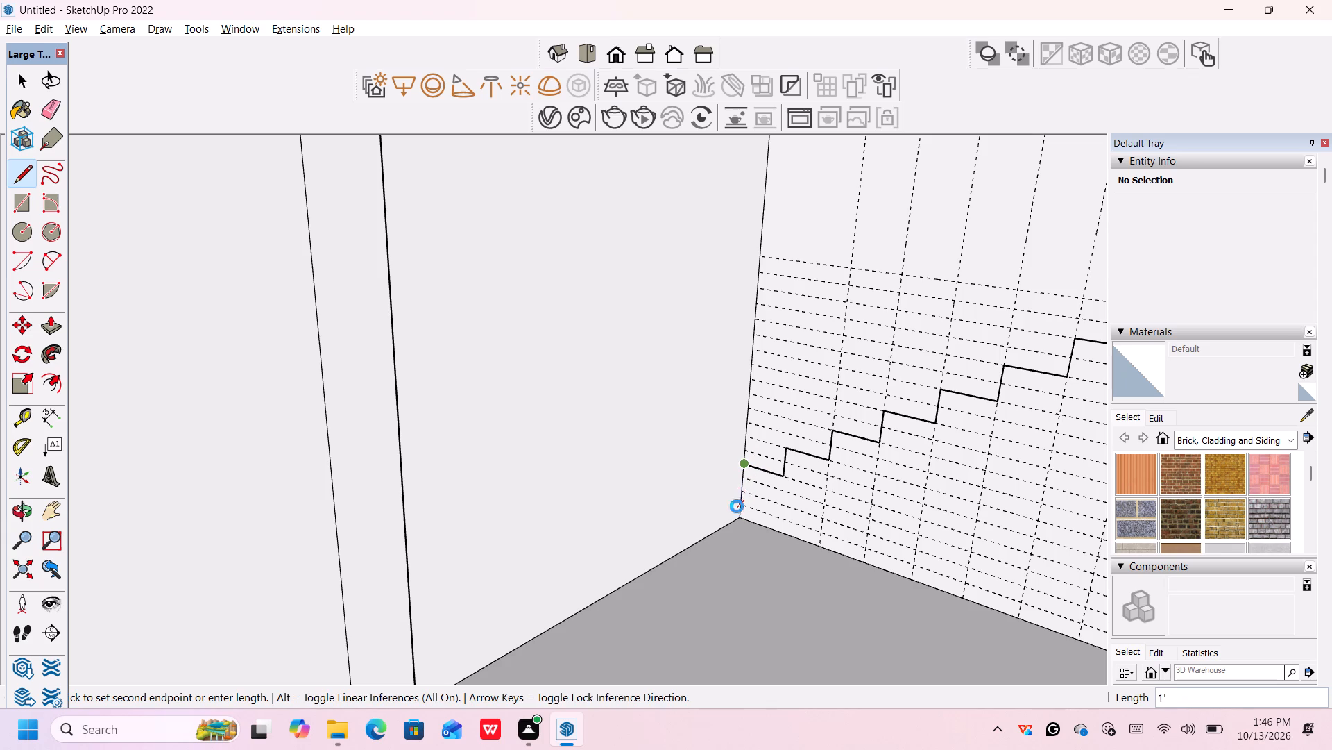
{"action": "left_click", "coordinate": [741, 497]}
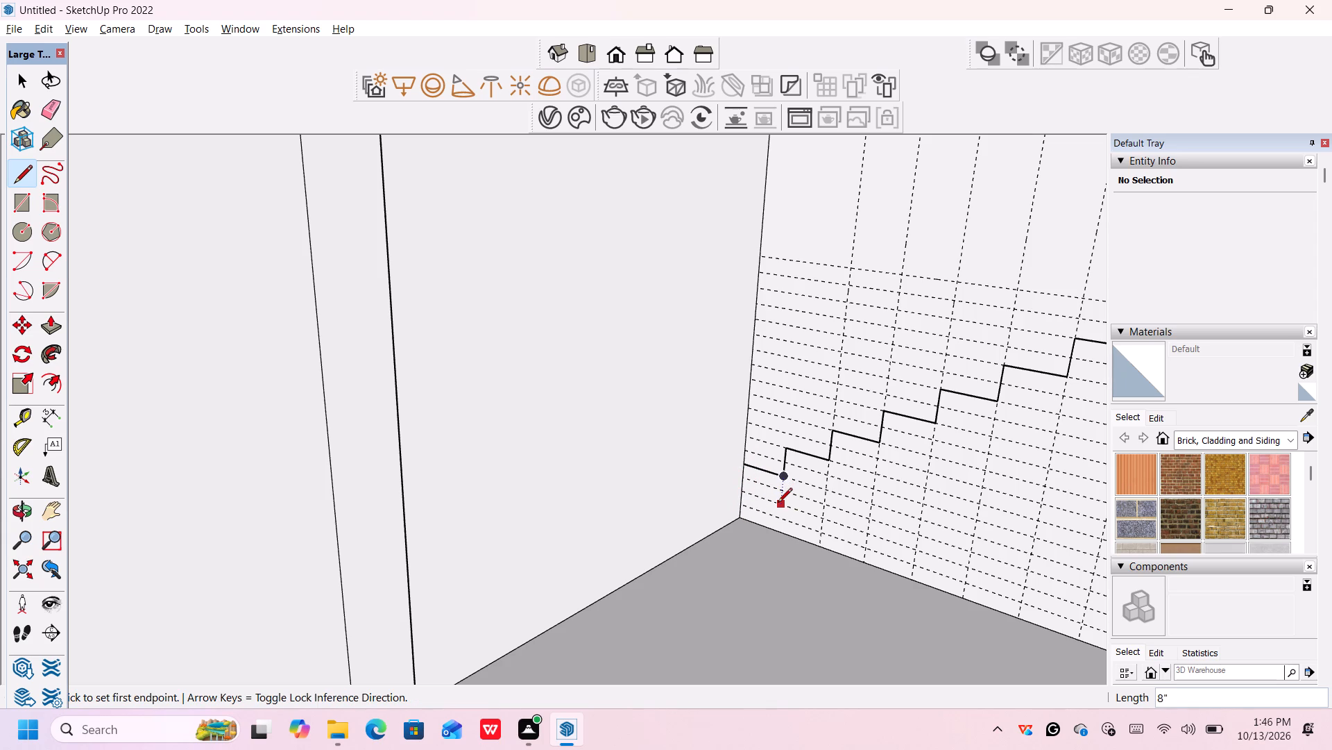
Draw the stair's stepped underside from the wall corner, 8" below the two lowest treads, with two 1' runs and two 8" rises.
{"action": "left_click_drag", "start_coordinate": [780, 510], "coordinate": [782, 517]}
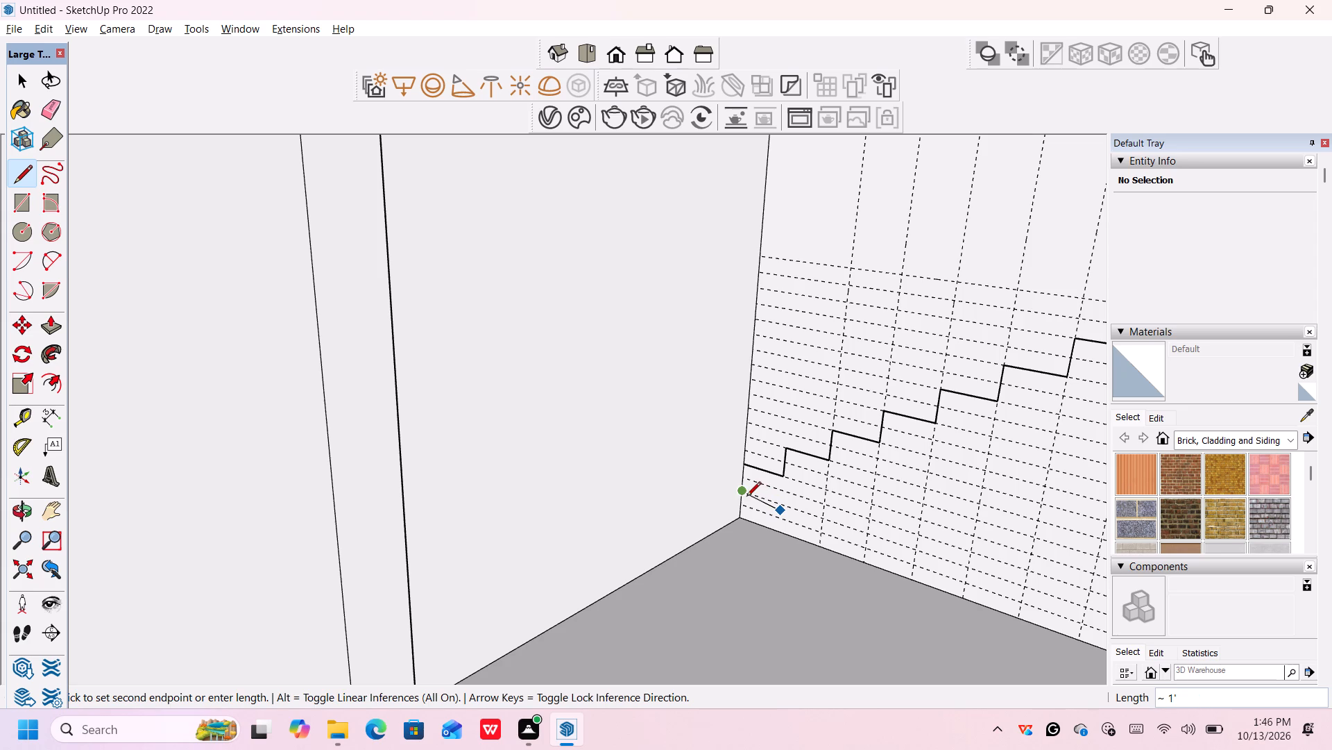
{"action": "key", "text": "Escape"}
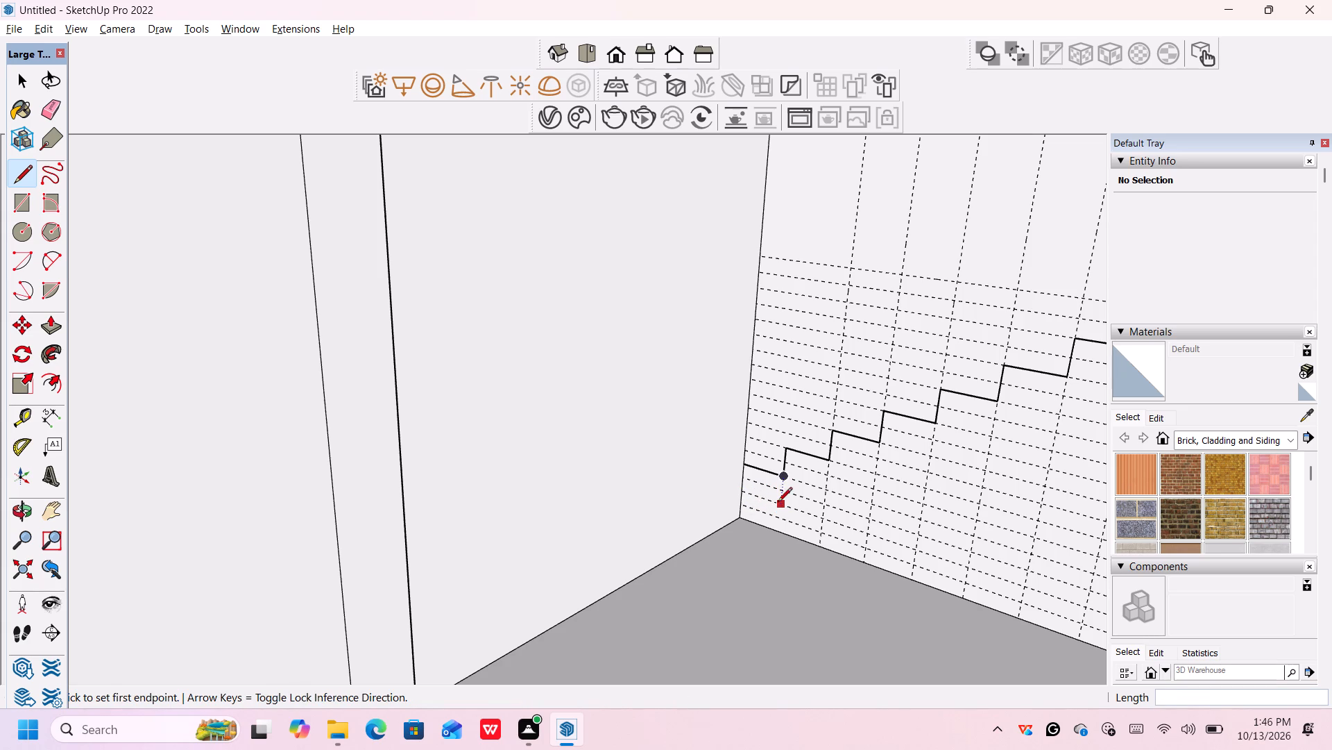
{"action": "left_click", "coordinate": [788, 499]}
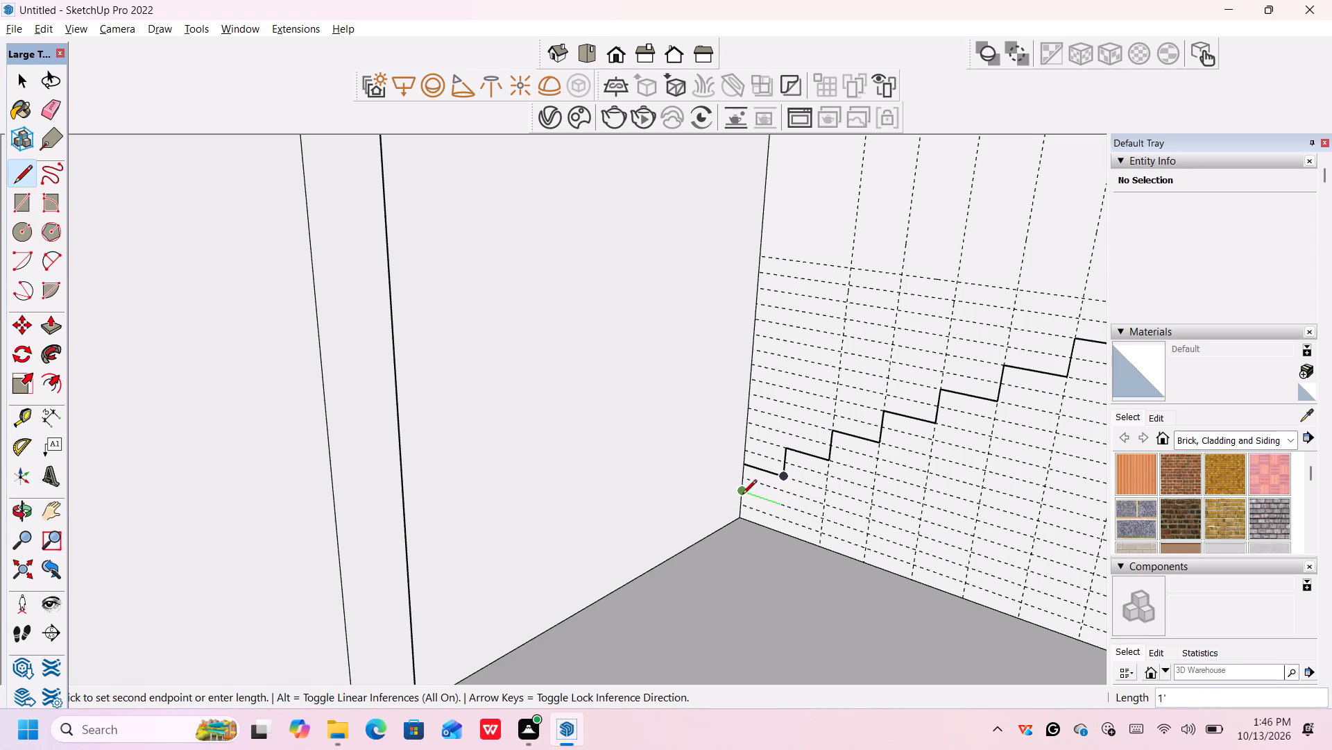
{"action": "left_click", "coordinate": [741, 495]}
{"action": "key", "text": "Escape"}
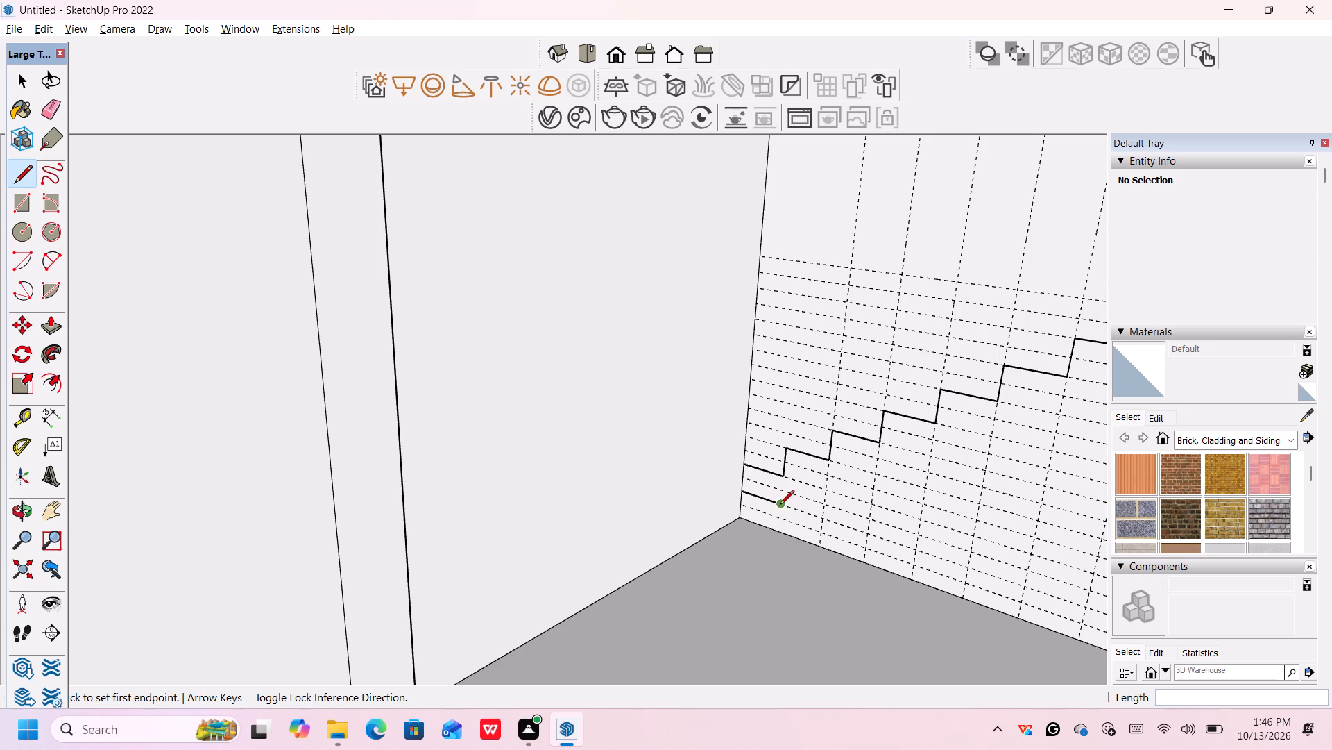
{"action": "left_click", "coordinate": [780, 506]}
{"action": "left_click", "coordinate": [784, 478]}
{"action": "left_click", "coordinate": [784, 478]}
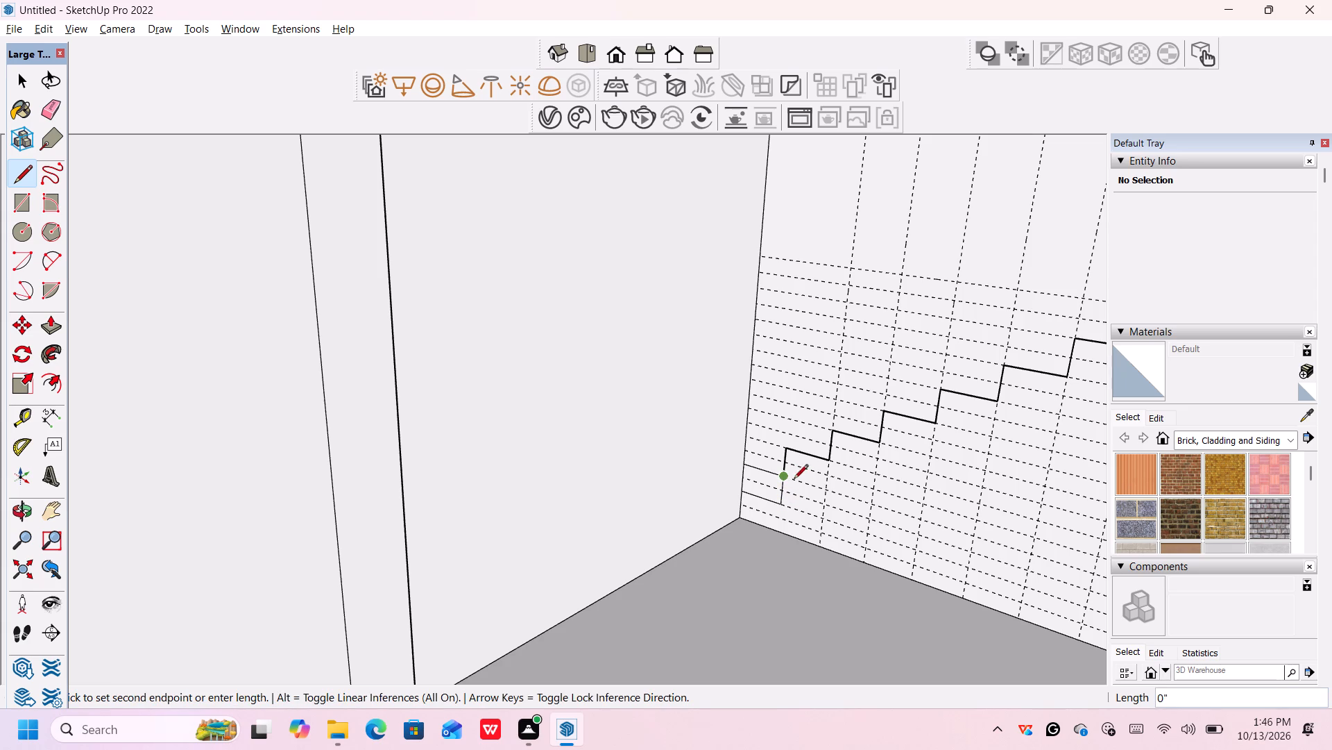
{"action": "left_click", "coordinate": [826, 491]}
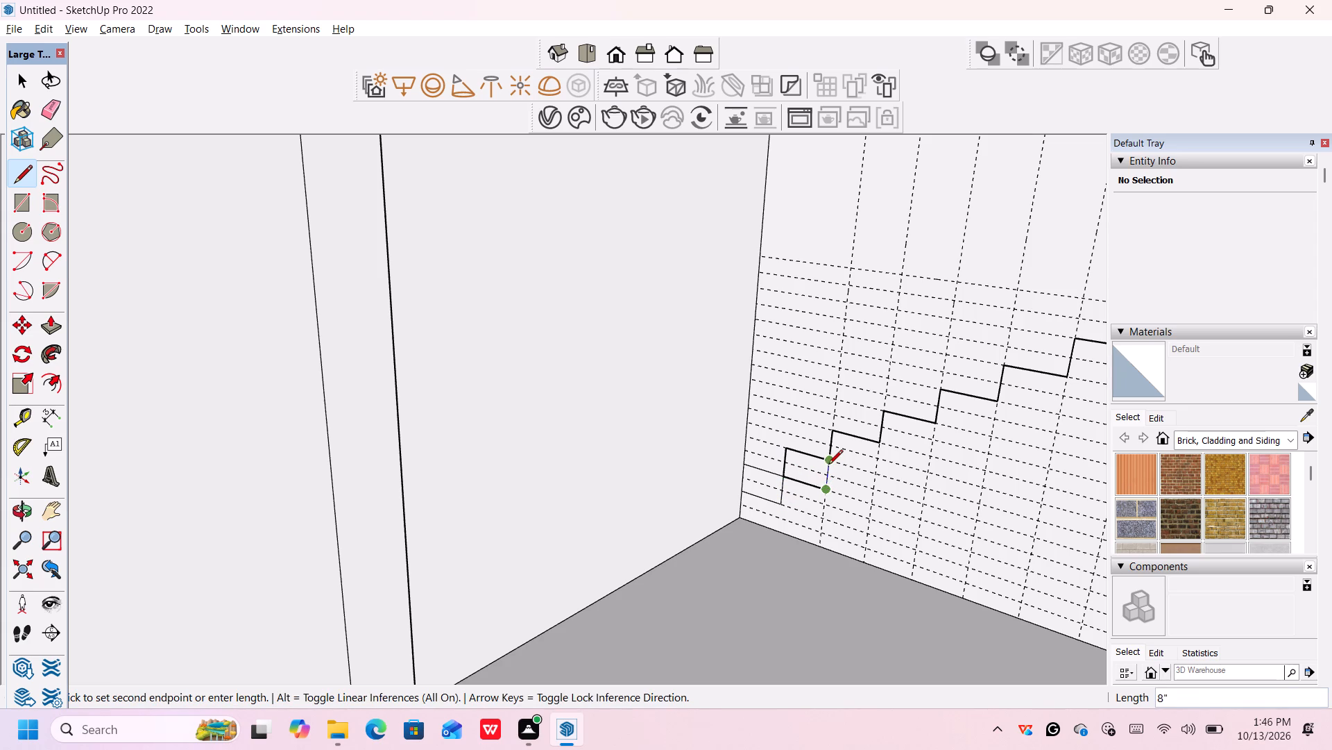
{"action": "left_click", "coordinate": [828, 465]}
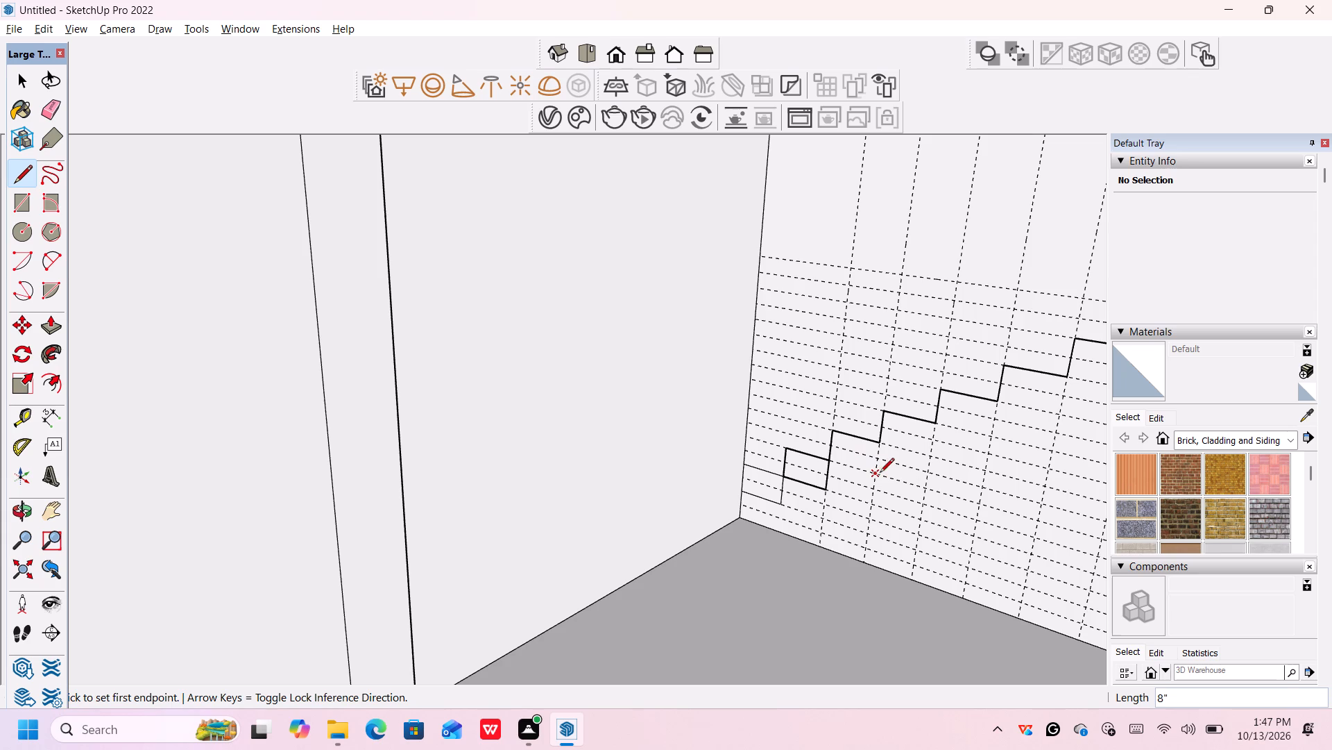
Continue the stepped underside beneath the third tread from the corner with a 1' run and an 8" rise.
{"action": "left_click", "coordinate": [875, 473]}
{"action": "left_click", "coordinate": [876, 447]}
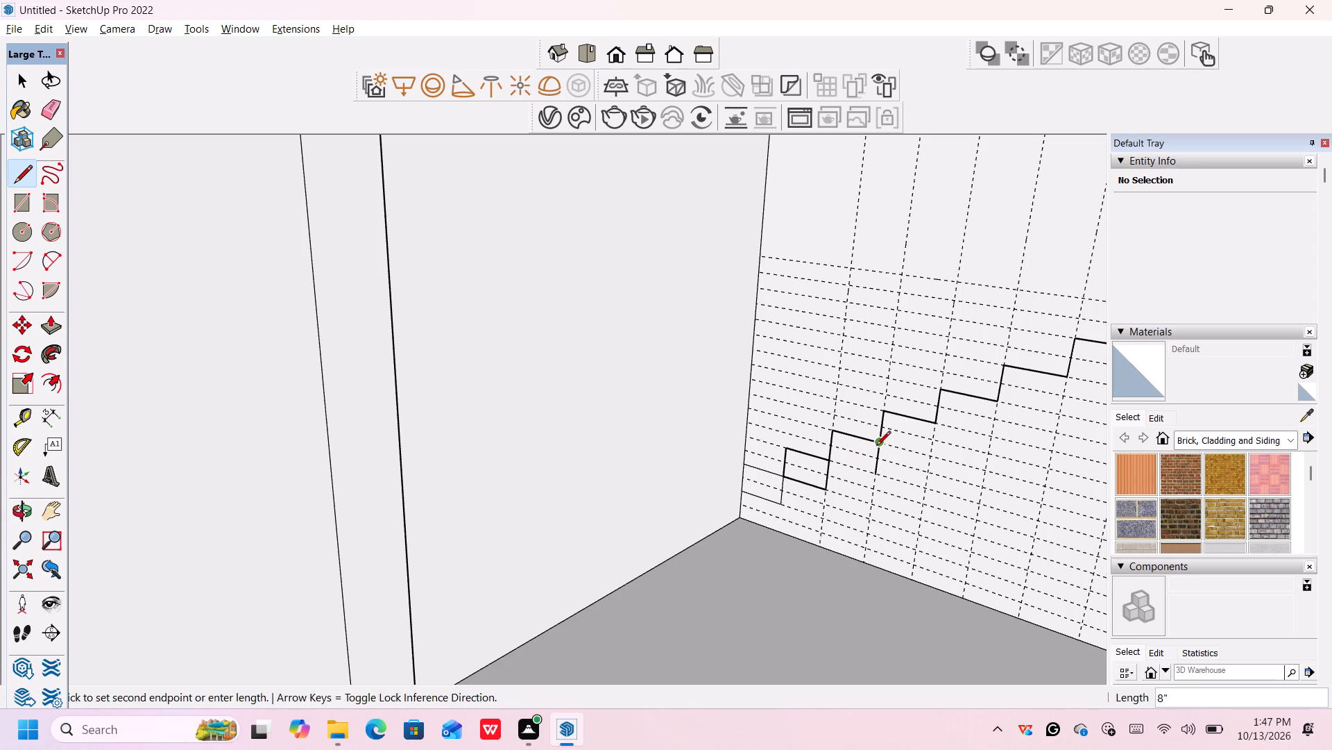
{"action": "left_click", "coordinate": [871, 475]}
{"action": "left_click", "coordinate": [832, 462]}
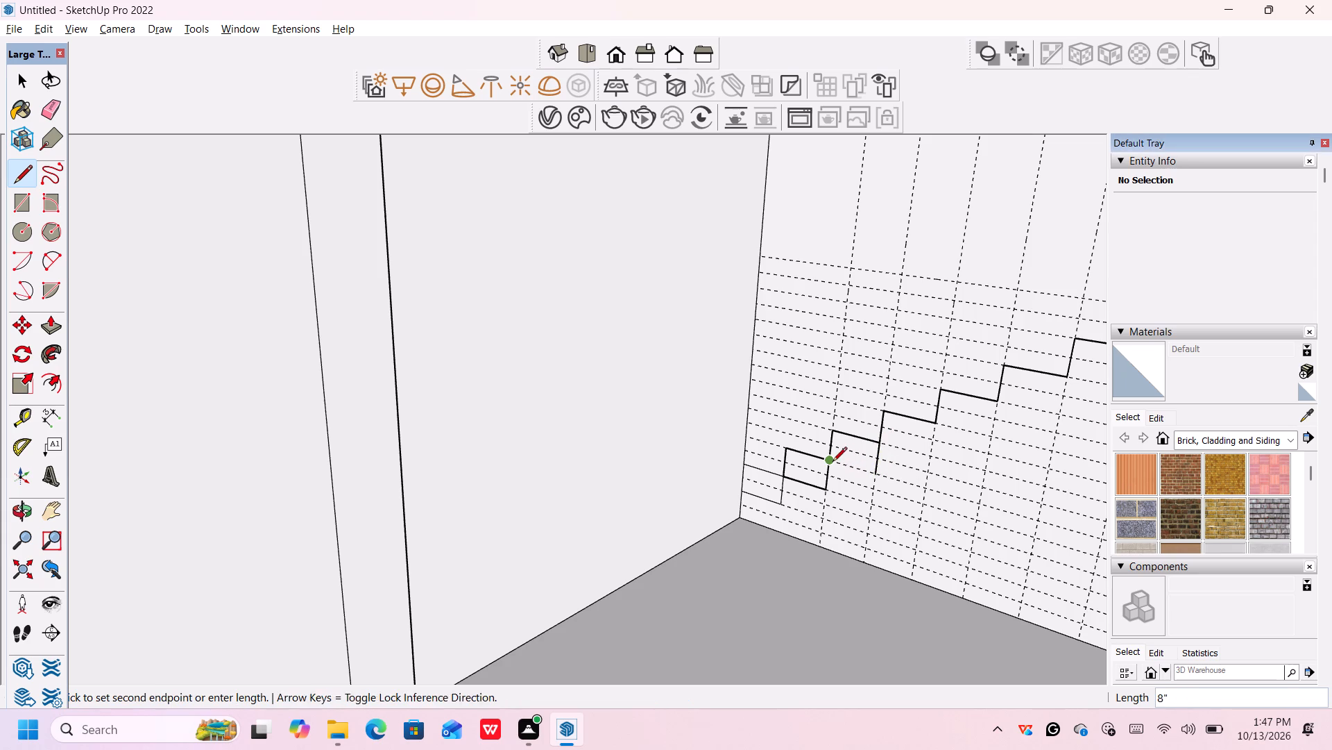
{"action": "left_click", "coordinate": [873, 476]}
Continue the stepped underside beneath the fourth tread from the corner with a 1' run and an 8" rise.
{"action": "scroll", "coordinate": [878, 461], "scroll_direction": "down", "scroll_amount": 5}
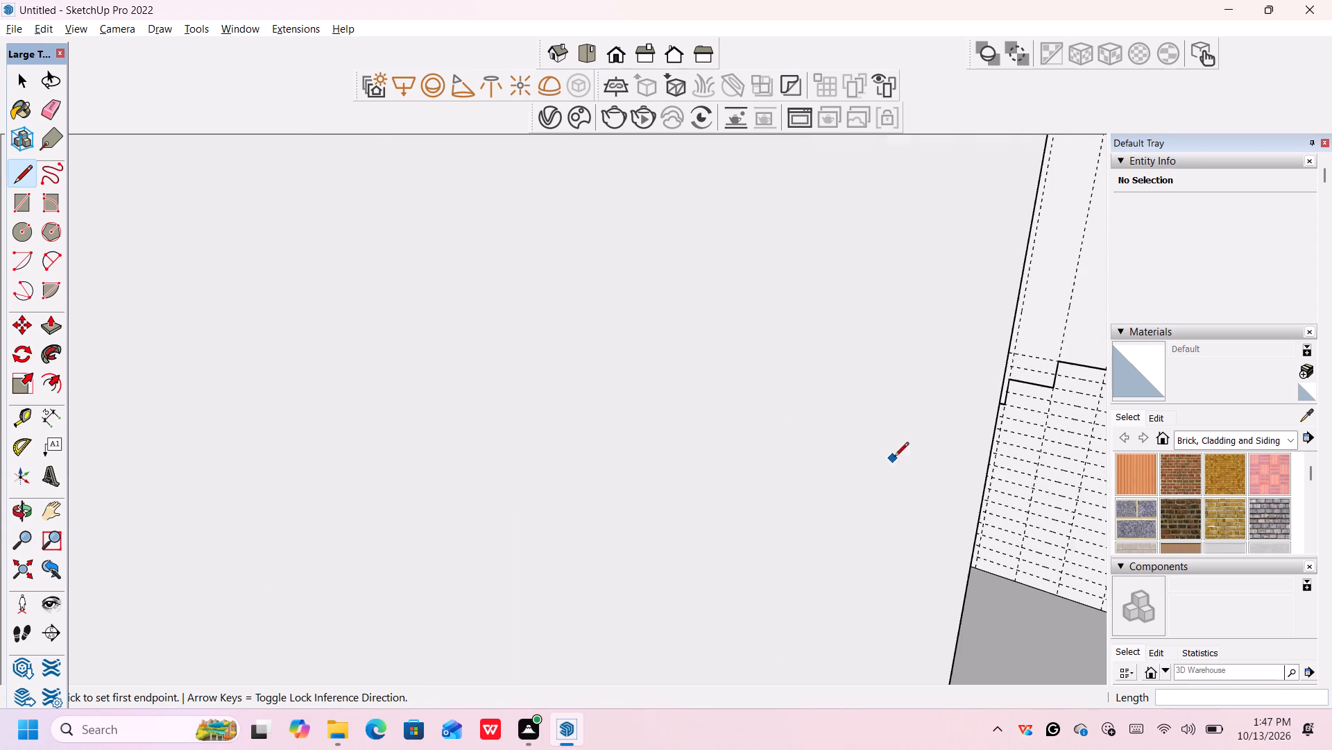
{"action": "middle_click_drag", "start_coordinate": [896, 456], "coordinate": [884, 451]}
{"action": "scroll", "coordinate": [884, 451], "scroll_direction": "up", "scroll_amount": 5}
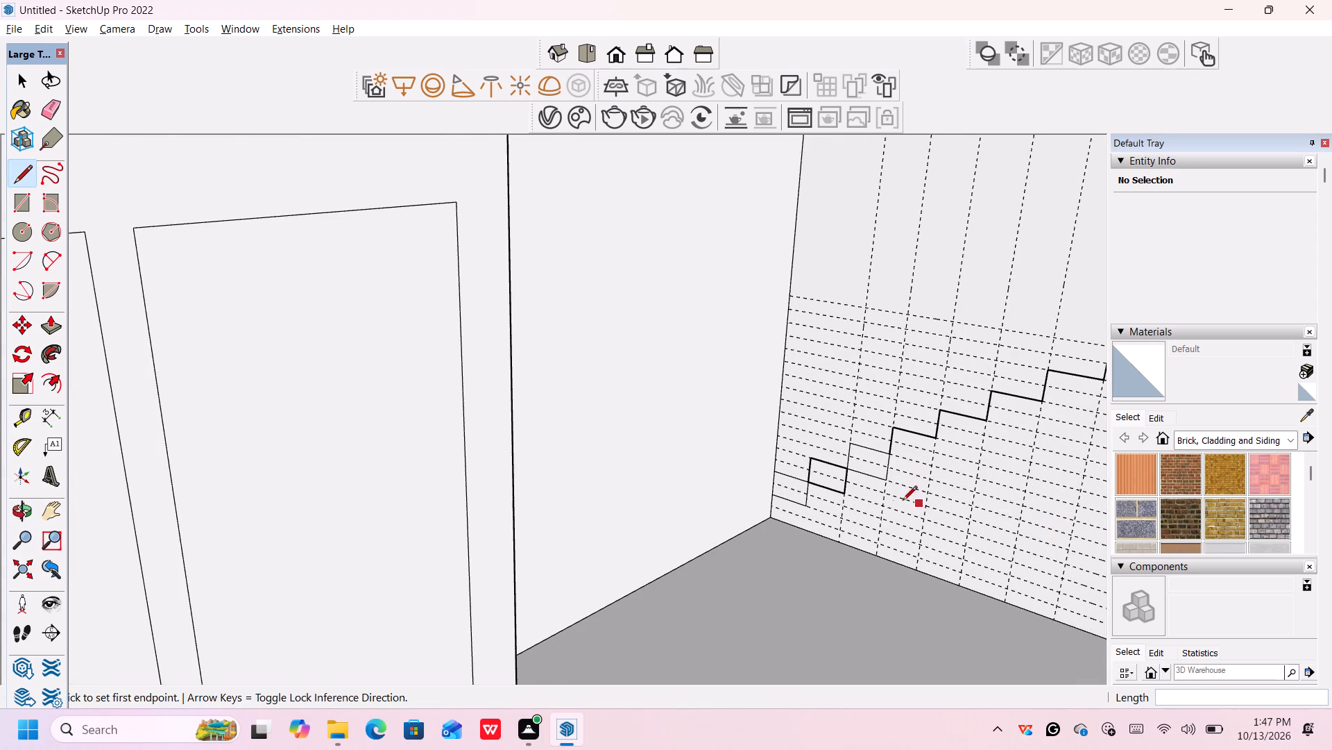
{"action": "scroll", "coordinate": [888, 502], "scroll_direction": "up", "scroll_amount": 6}
{"action": "scroll", "coordinate": [813, 487], "scroll_direction": "up", "scroll_amount": 10}
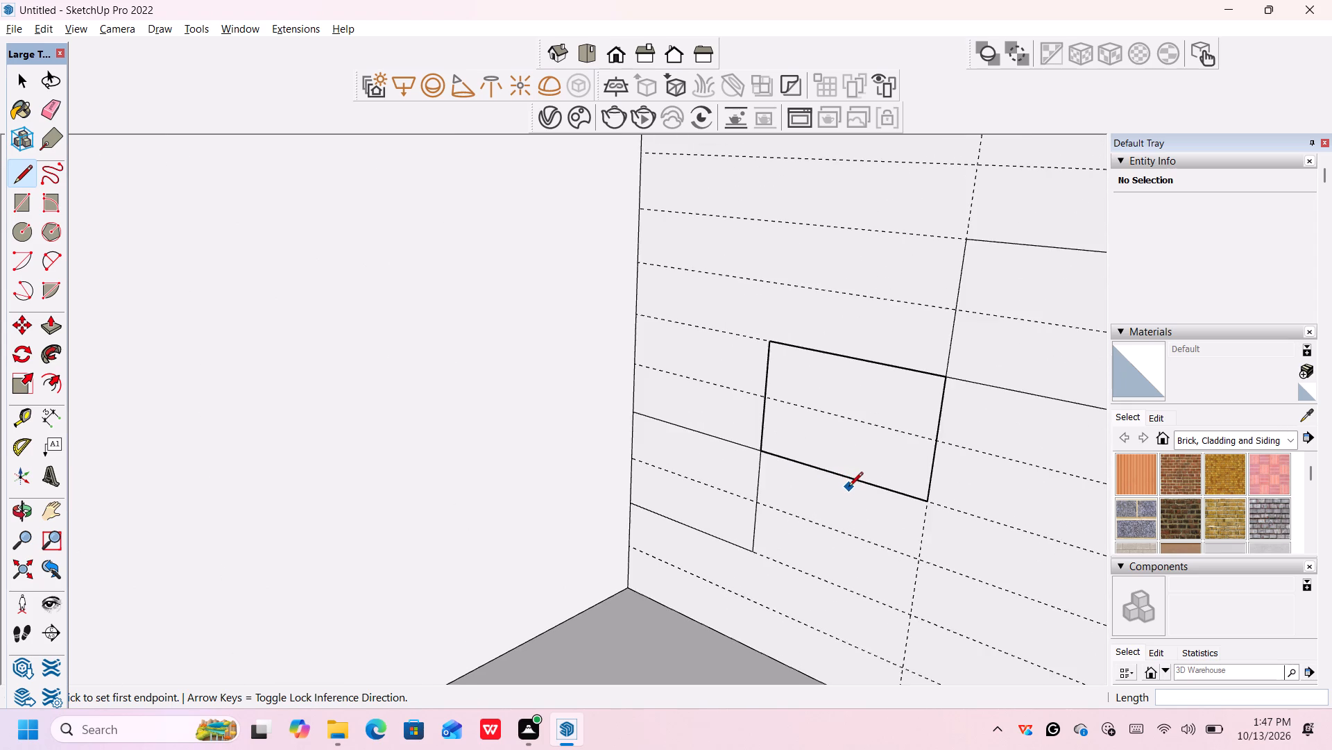
{"action": "scroll", "coordinate": [848, 487], "scroll_direction": "up", "scroll_amount": 7}
{"action": "scroll", "coordinate": [848, 485], "scroll_direction": "down", "scroll_amount": 6}
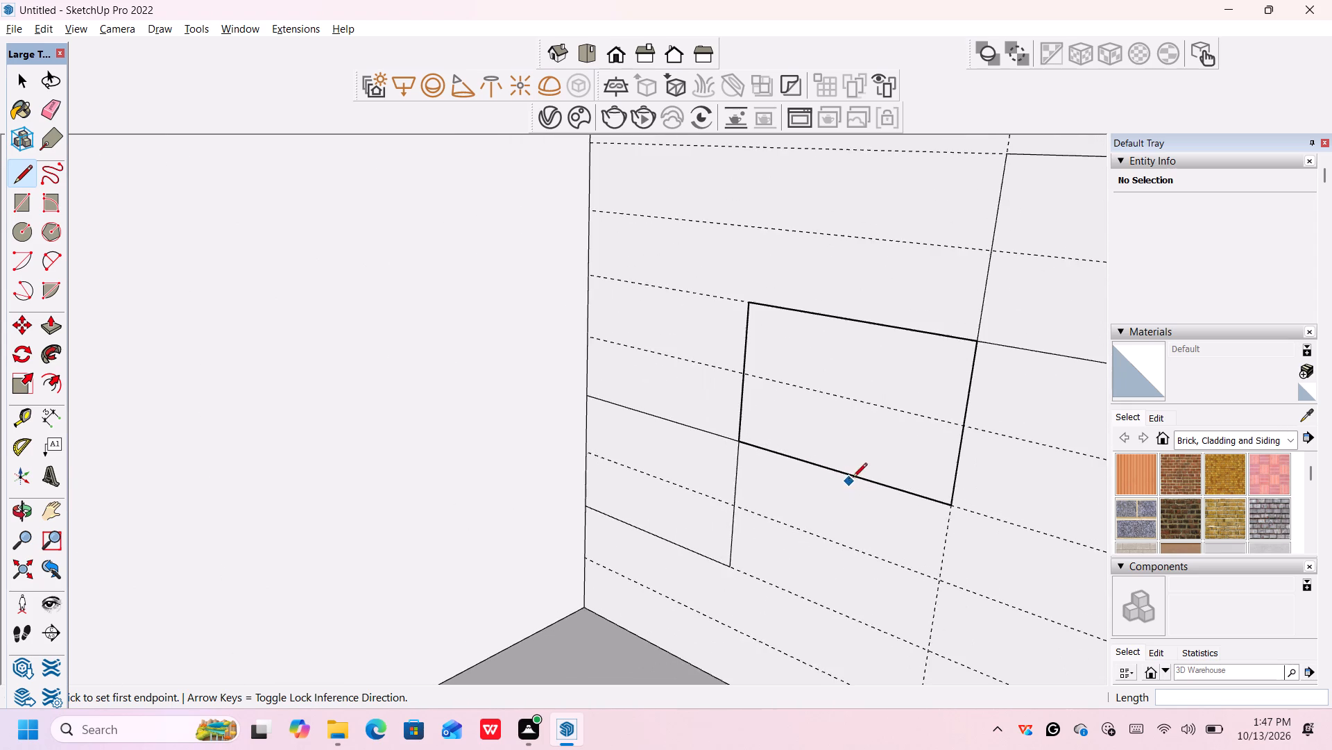
{"action": "scroll", "coordinate": [855, 477], "scroll_direction": "down", "scroll_amount": 7}
{"action": "scroll", "coordinate": [867, 468], "scroll_direction": "down", "scroll_amount": 20}
{"action": "scroll", "coordinate": [867, 468], "scroll_direction": "down", "scroll_amount": 1}
{"action": "scroll", "coordinate": [981, 419], "scroll_direction": "down", "scroll_amount": 2}
{"action": "left_click", "coordinate": [978, 414]}
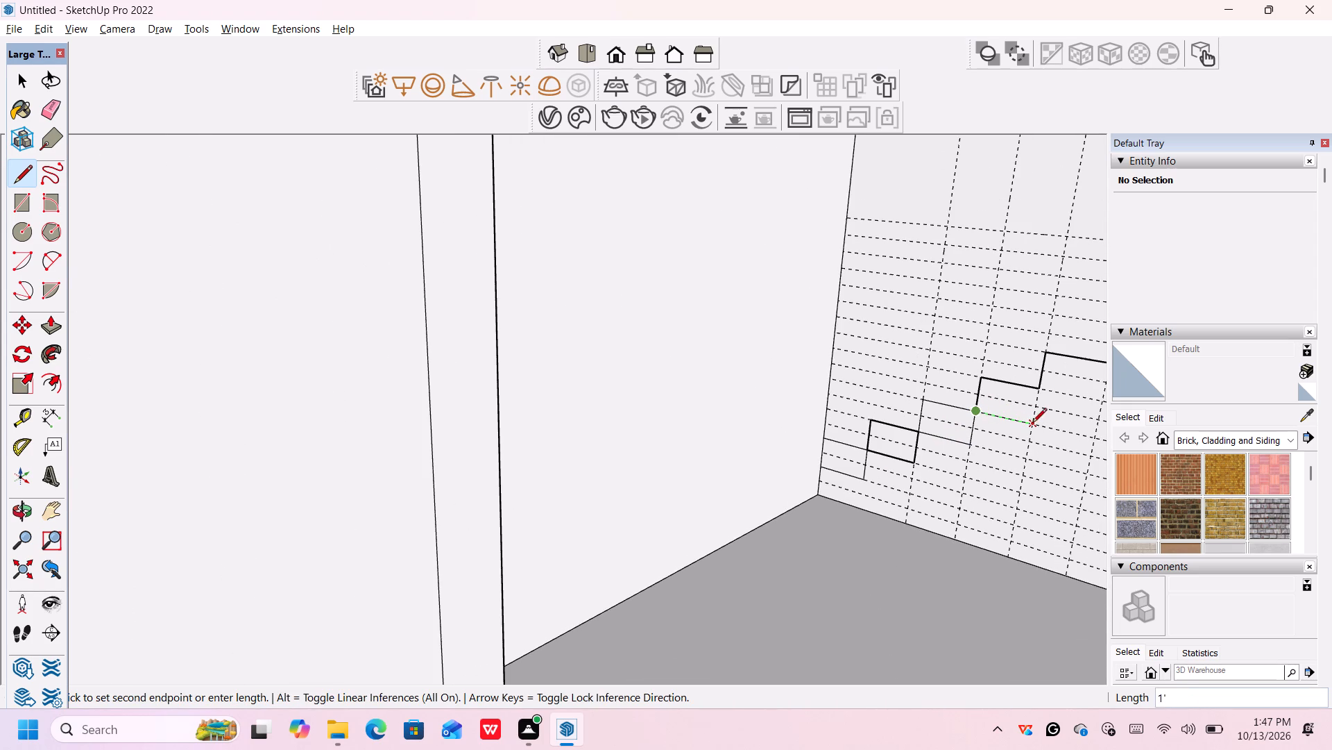
{"action": "left_click", "coordinate": [1032, 424]}
{"action": "left_click", "coordinate": [1037, 391]}
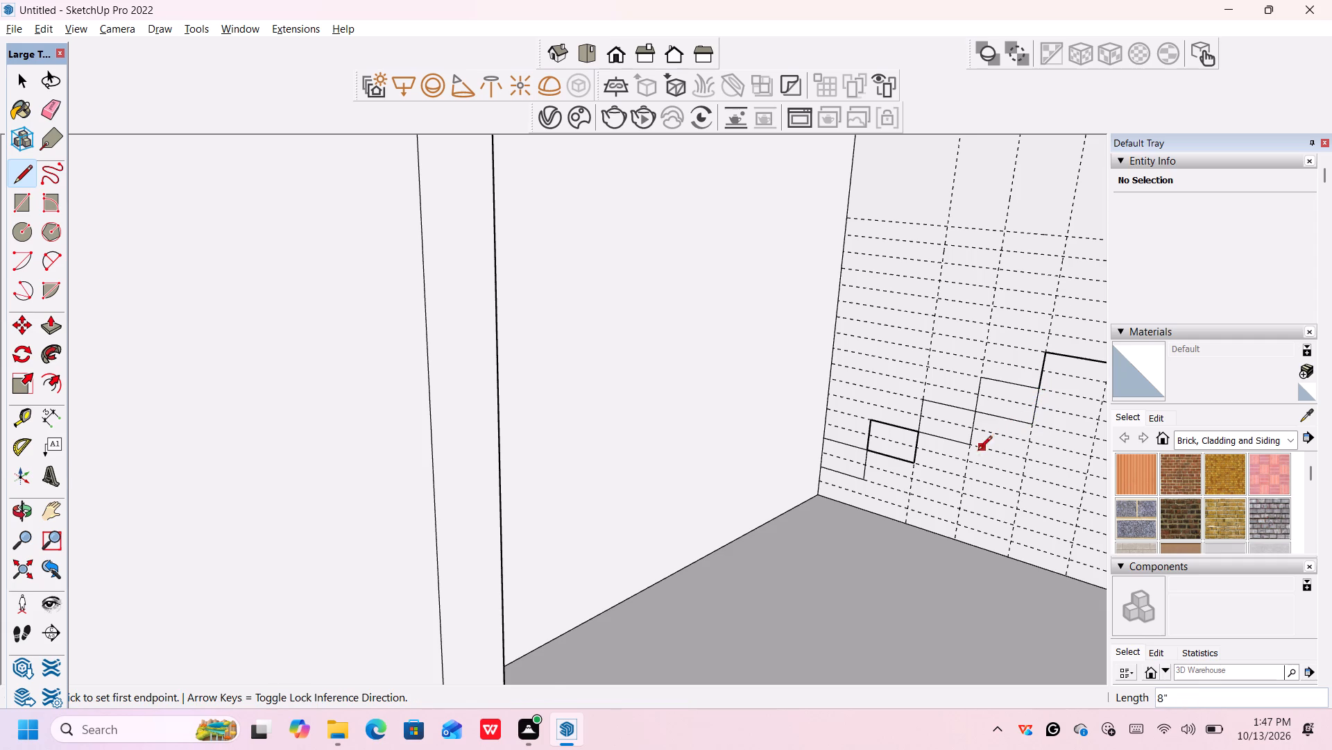
{"action": "scroll", "coordinate": [977, 451], "scroll_direction": "down", "scroll_amount": 1}
{"action": "scroll", "coordinate": [904, 448], "scroll_direction": "up", "scroll_amount": 5}
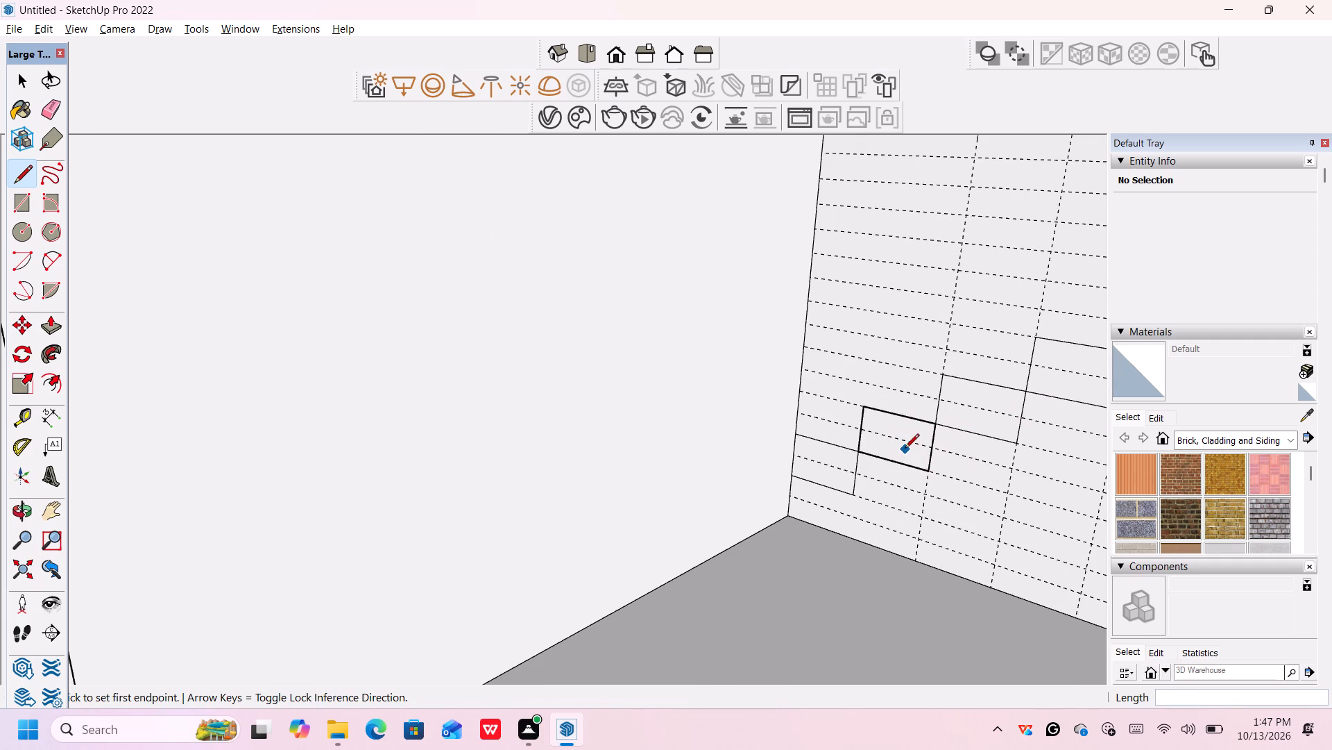
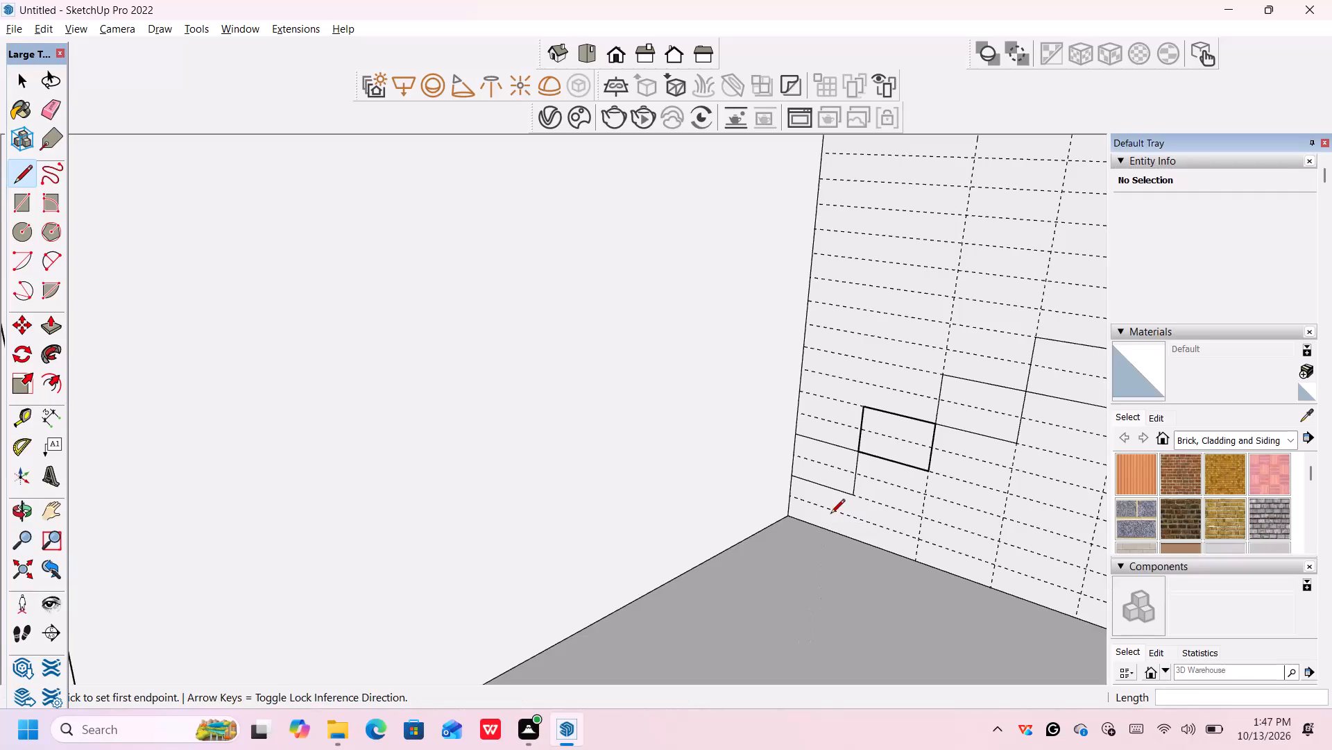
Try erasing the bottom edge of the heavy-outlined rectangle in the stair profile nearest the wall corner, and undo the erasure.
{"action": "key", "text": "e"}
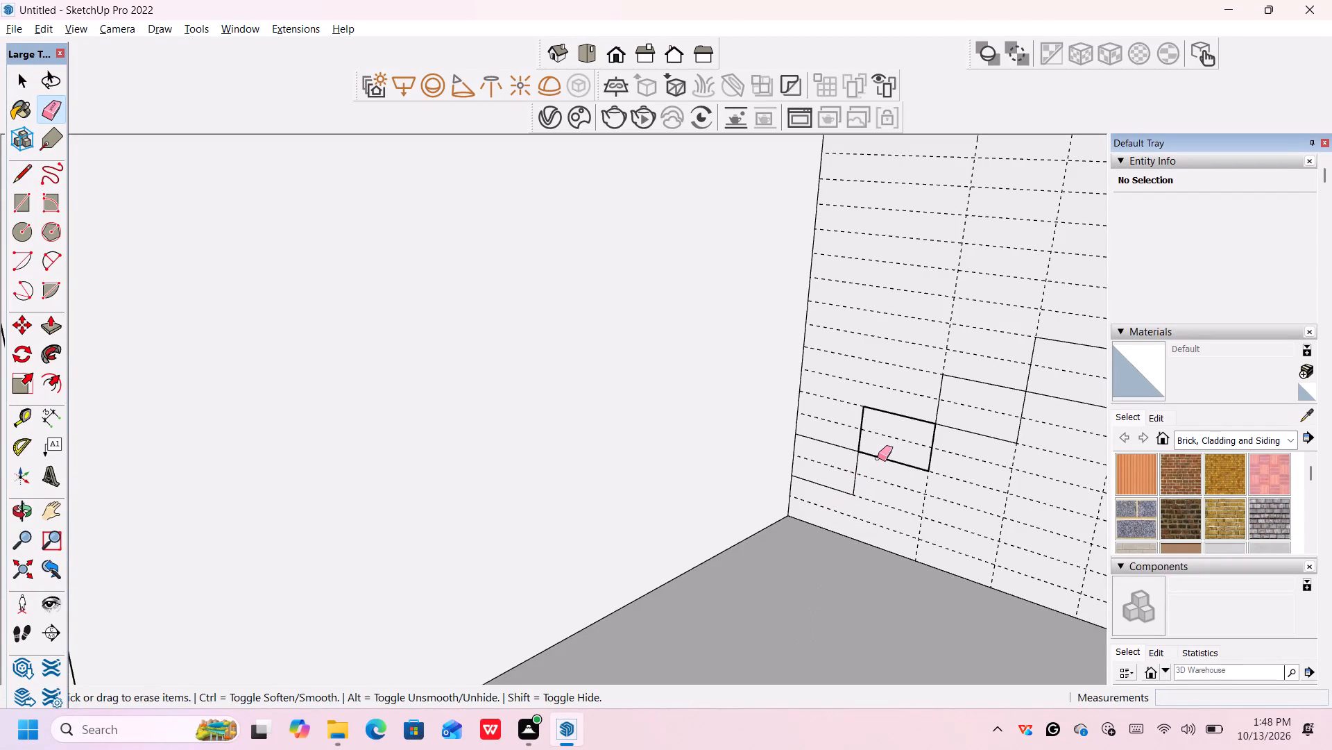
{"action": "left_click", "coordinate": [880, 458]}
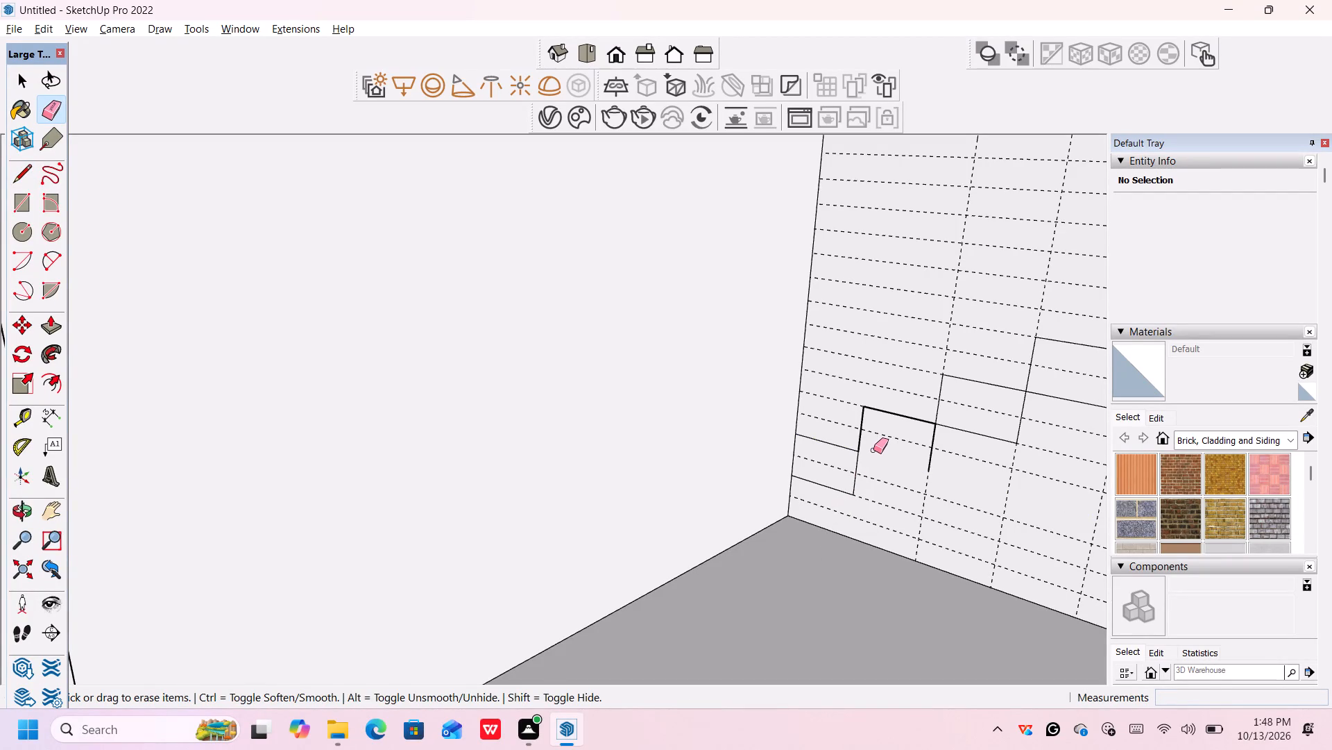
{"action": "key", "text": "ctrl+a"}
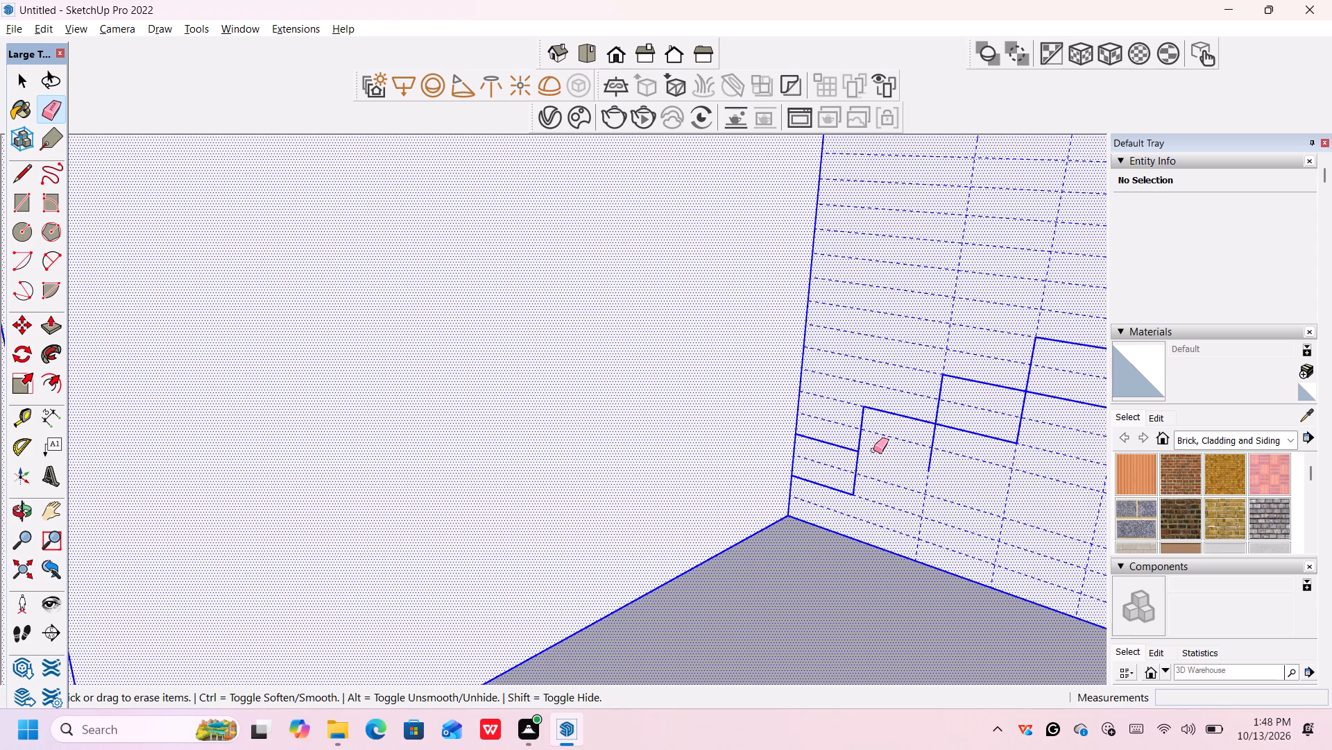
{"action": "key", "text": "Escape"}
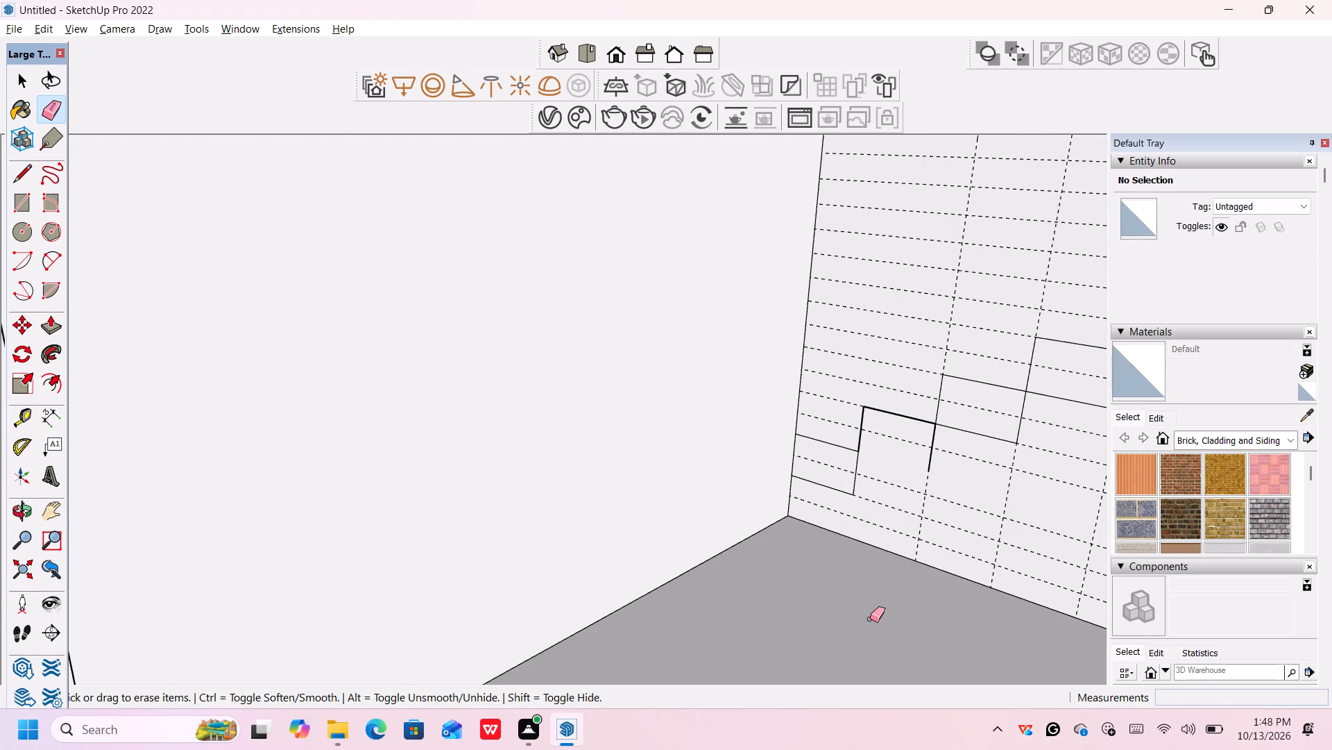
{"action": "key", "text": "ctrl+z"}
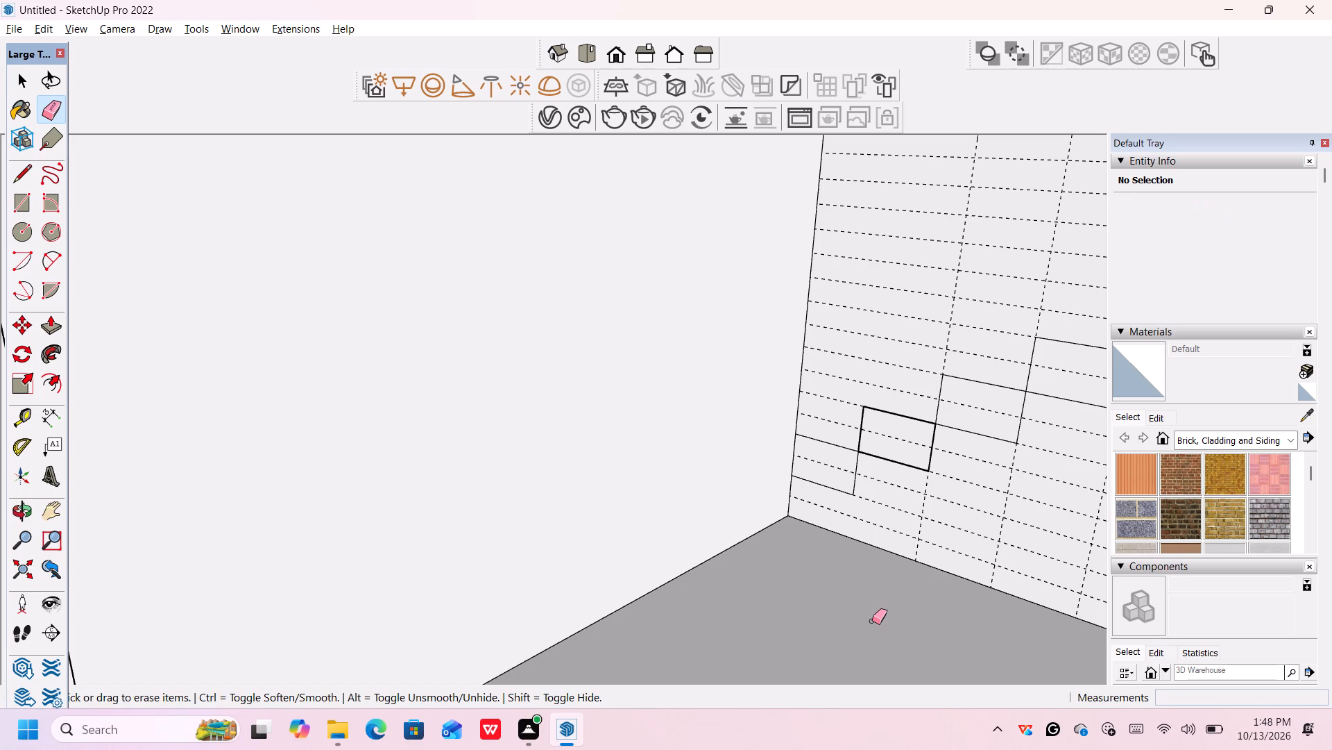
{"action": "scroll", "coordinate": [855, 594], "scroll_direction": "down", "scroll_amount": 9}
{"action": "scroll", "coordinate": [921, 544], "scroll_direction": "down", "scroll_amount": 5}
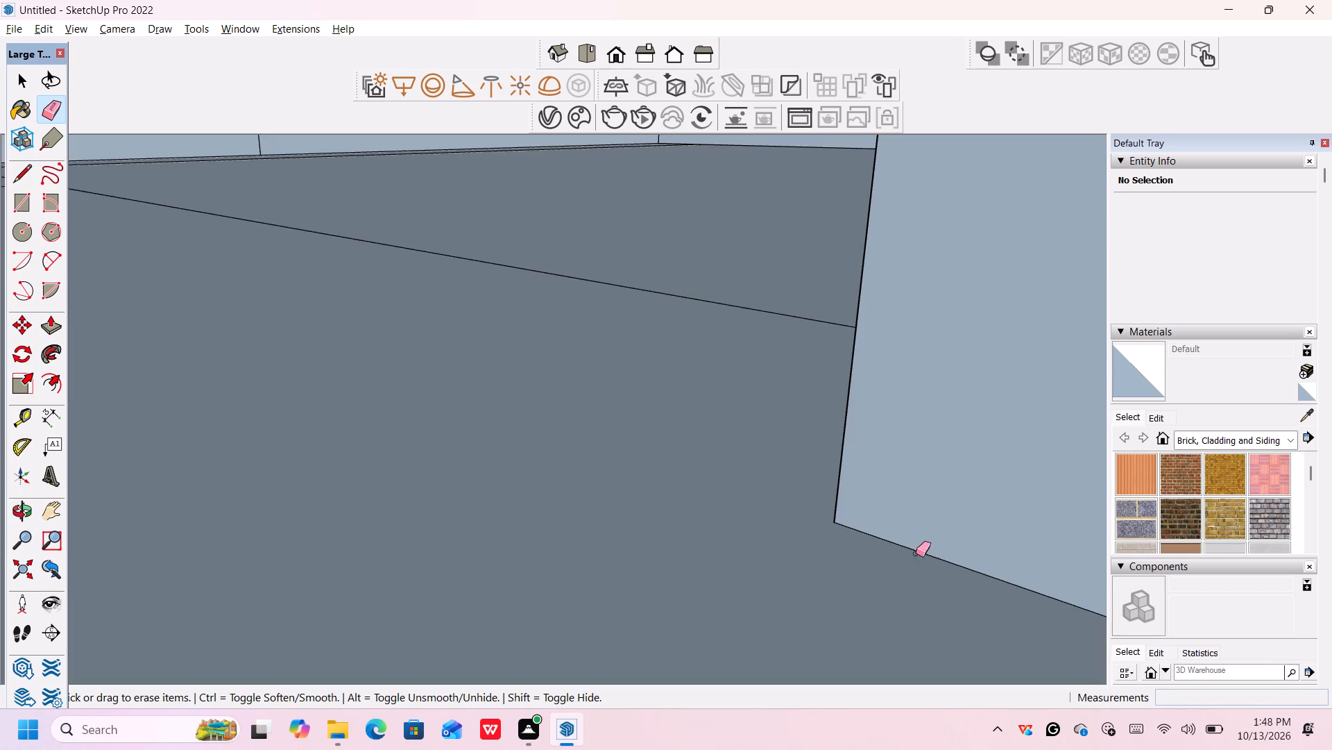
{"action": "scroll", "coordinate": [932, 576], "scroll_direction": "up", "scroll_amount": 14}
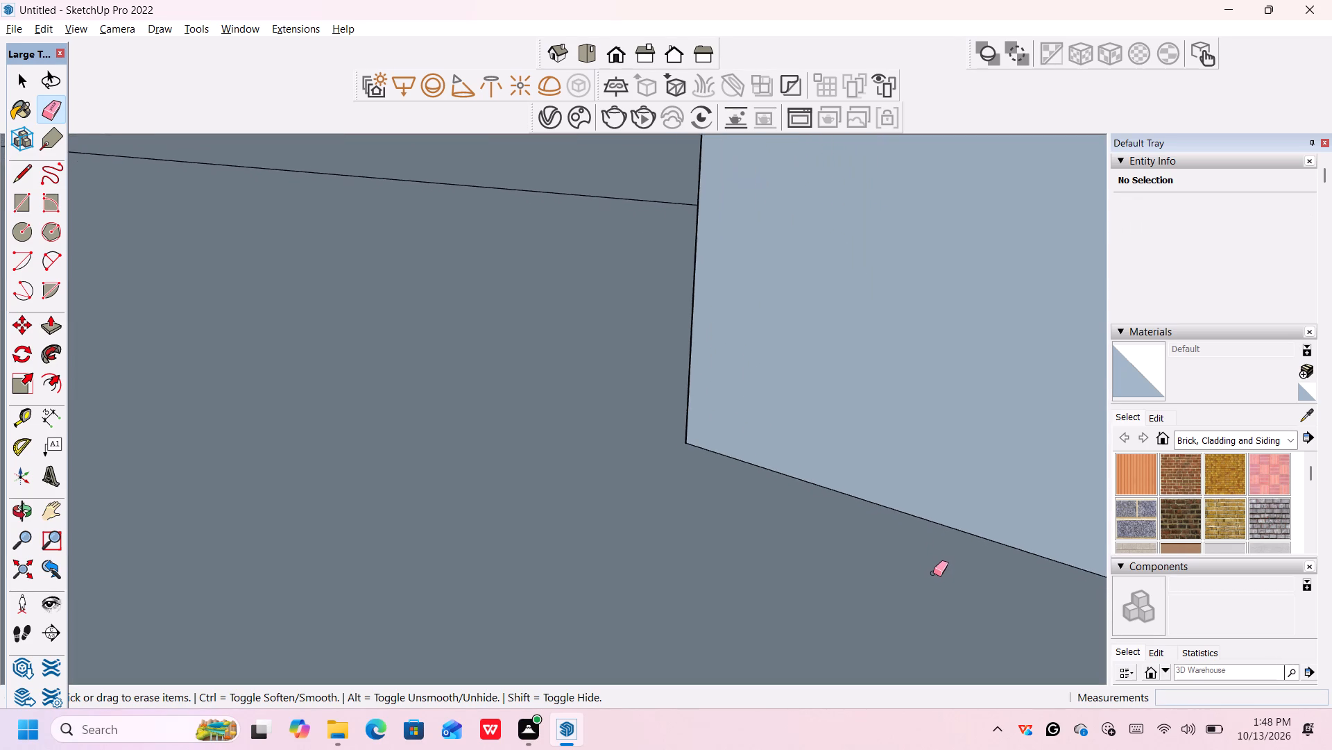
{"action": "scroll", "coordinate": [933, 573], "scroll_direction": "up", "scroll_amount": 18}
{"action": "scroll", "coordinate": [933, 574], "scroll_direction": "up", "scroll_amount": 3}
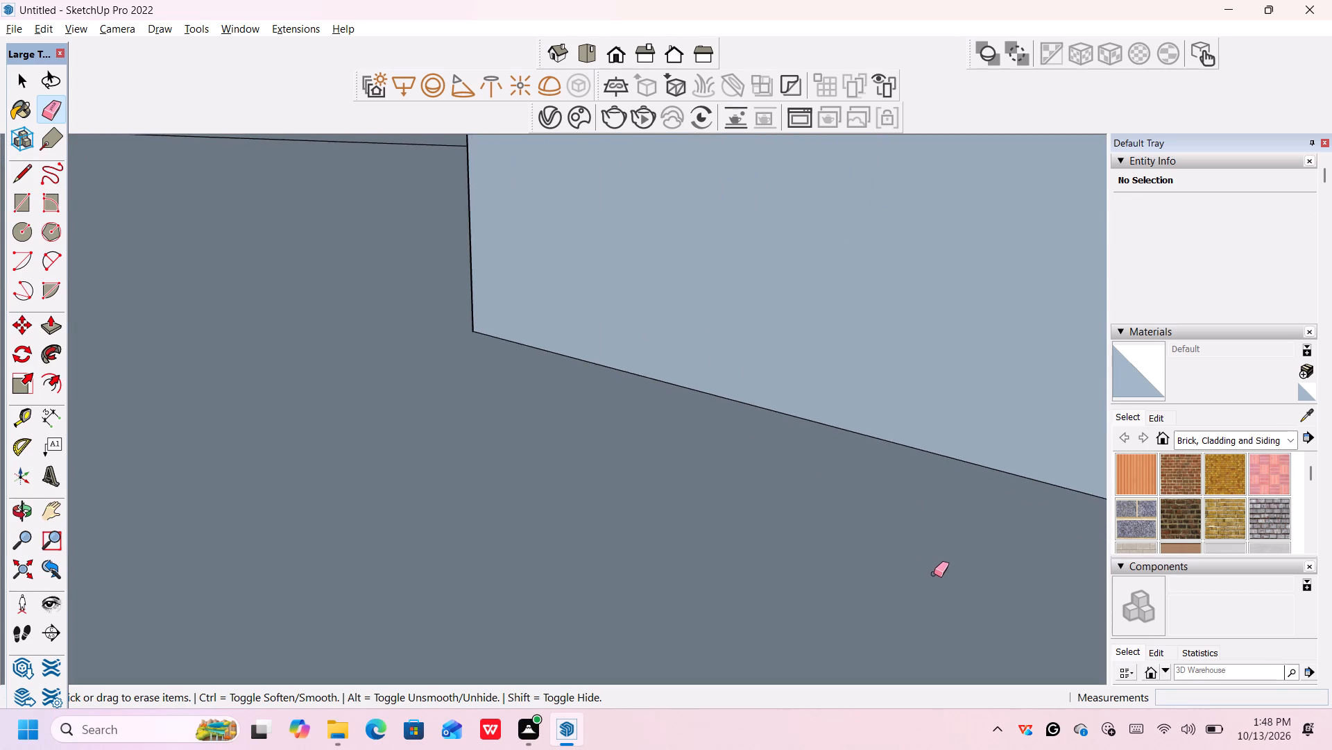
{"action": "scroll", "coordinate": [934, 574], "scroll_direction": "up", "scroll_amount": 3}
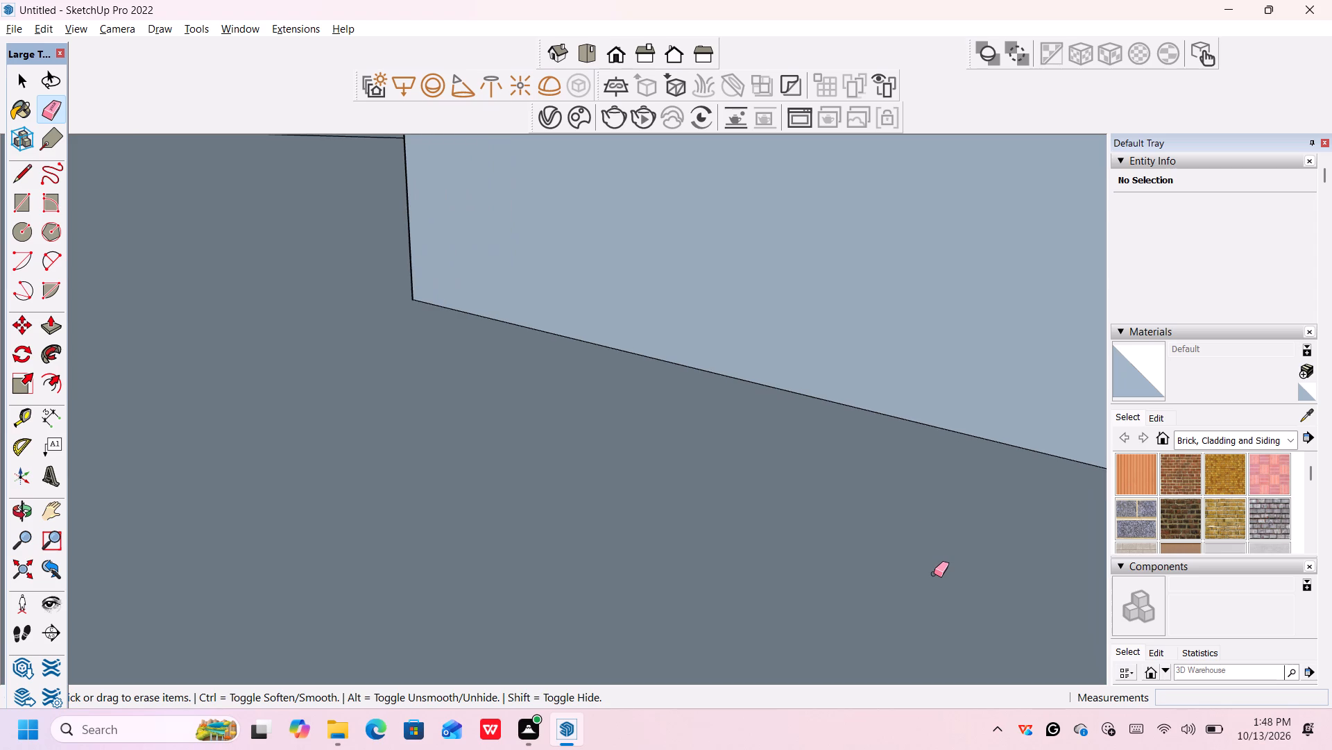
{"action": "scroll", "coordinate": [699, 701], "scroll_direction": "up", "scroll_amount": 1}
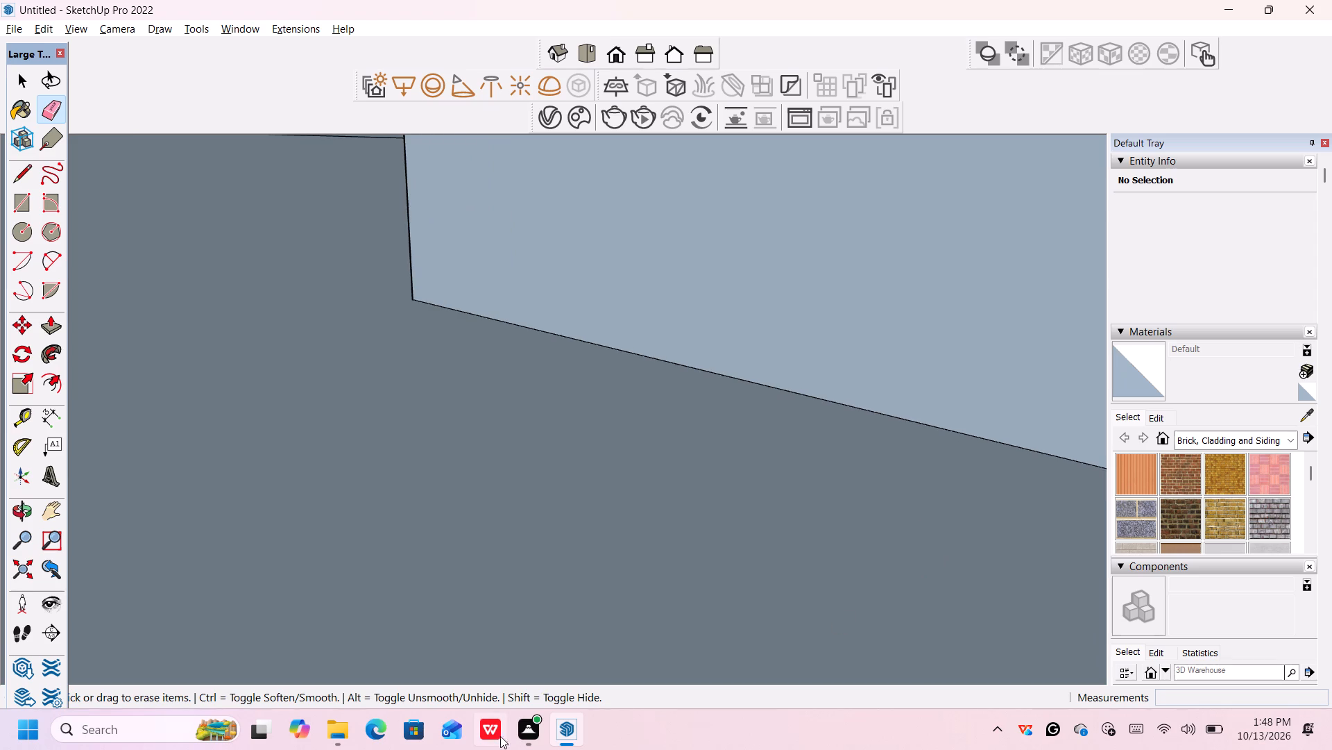
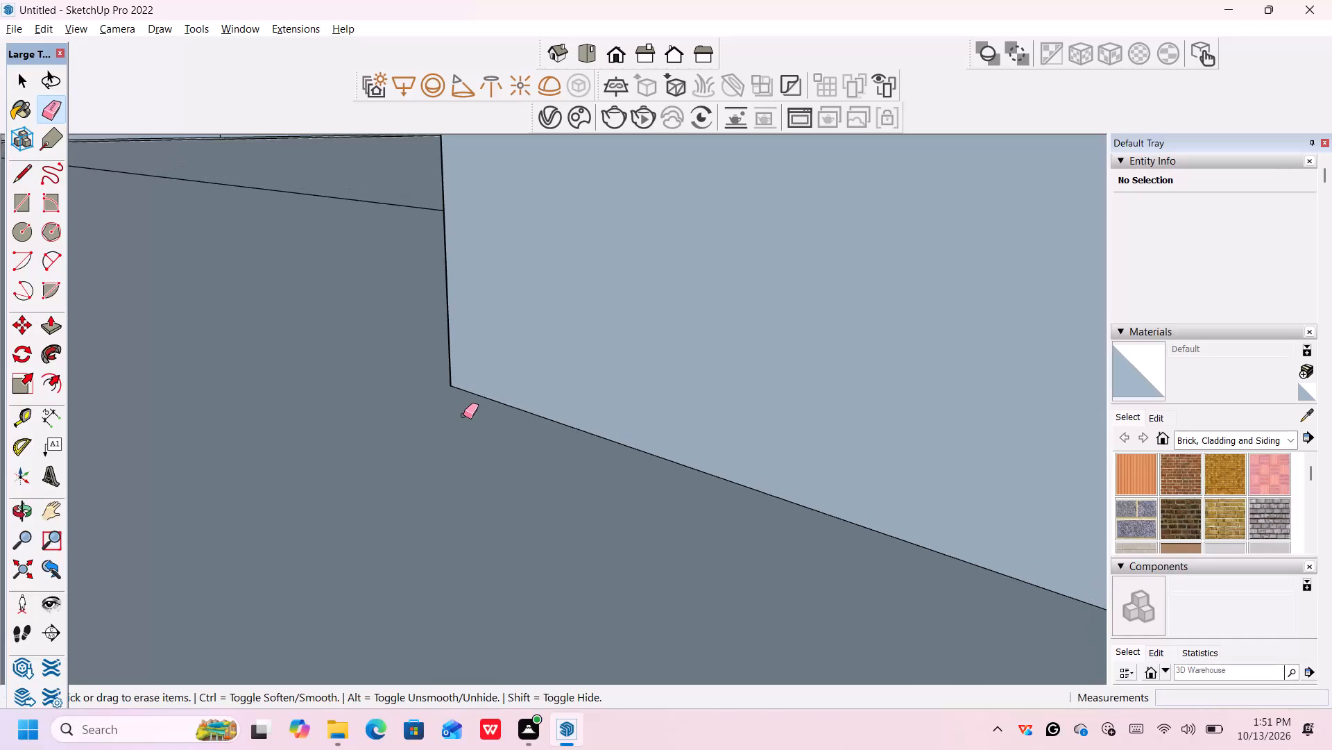
Close the underside of the fifth step from the wall corner with a 1' horizontal line and an 8" vertical line.
{"action": "scroll", "coordinate": [463, 414], "scroll_direction": "up", "scroll_amount": 1}
{"action": "scroll", "coordinate": [463, 415], "scroll_direction": "down", "scroll_amount": 16}
{"action": "key", "text": "Escape"}
{"action": "scroll", "coordinate": [463, 416], "scroll_direction": "down", "scroll_amount": 8}
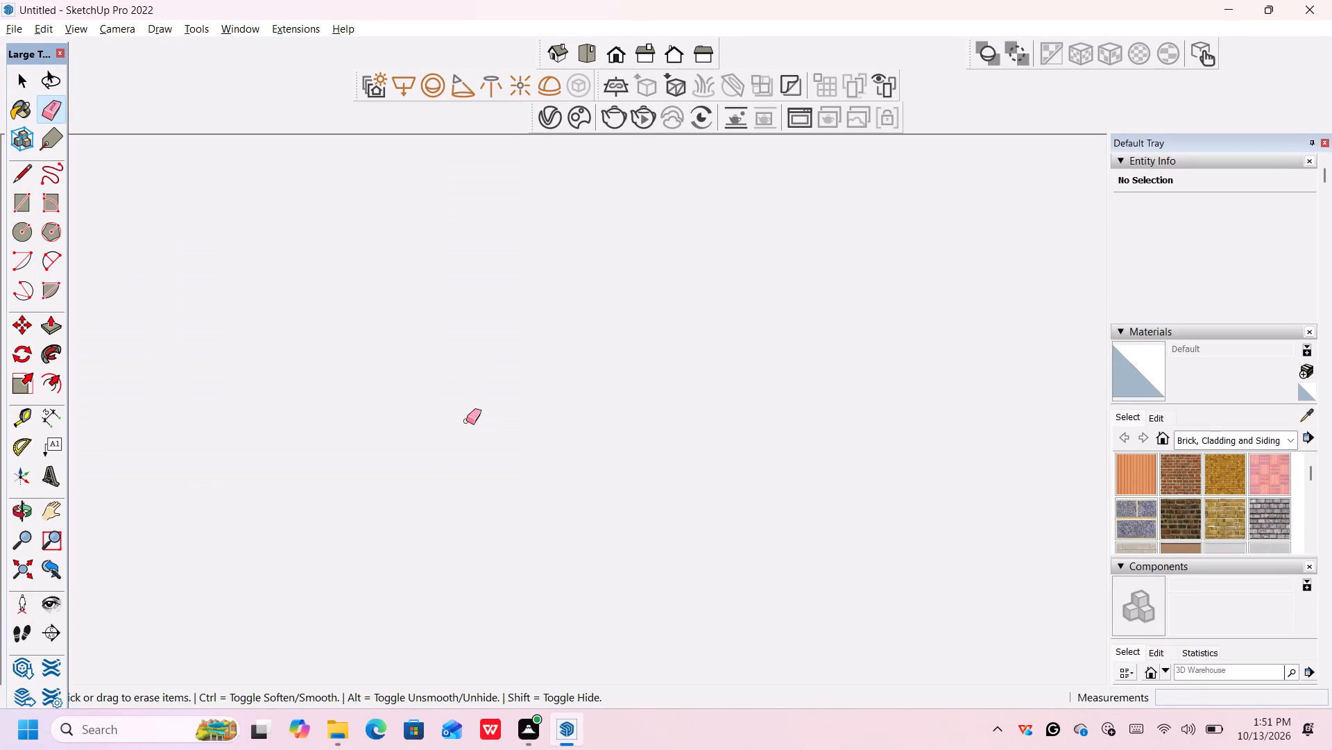
{"action": "scroll", "coordinate": [488, 462], "scroll_direction": "down", "scroll_amount": 10}
{"action": "key", "text": "Escape"}
{"action": "key", "text": "space"}
{"action": "scroll", "coordinate": [504, 464], "scroll_direction": "down", "scroll_amount": 7}
{"action": "scroll", "coordinate": [504, 462], "scroll_direction": "down", "scroll_amount": 18}
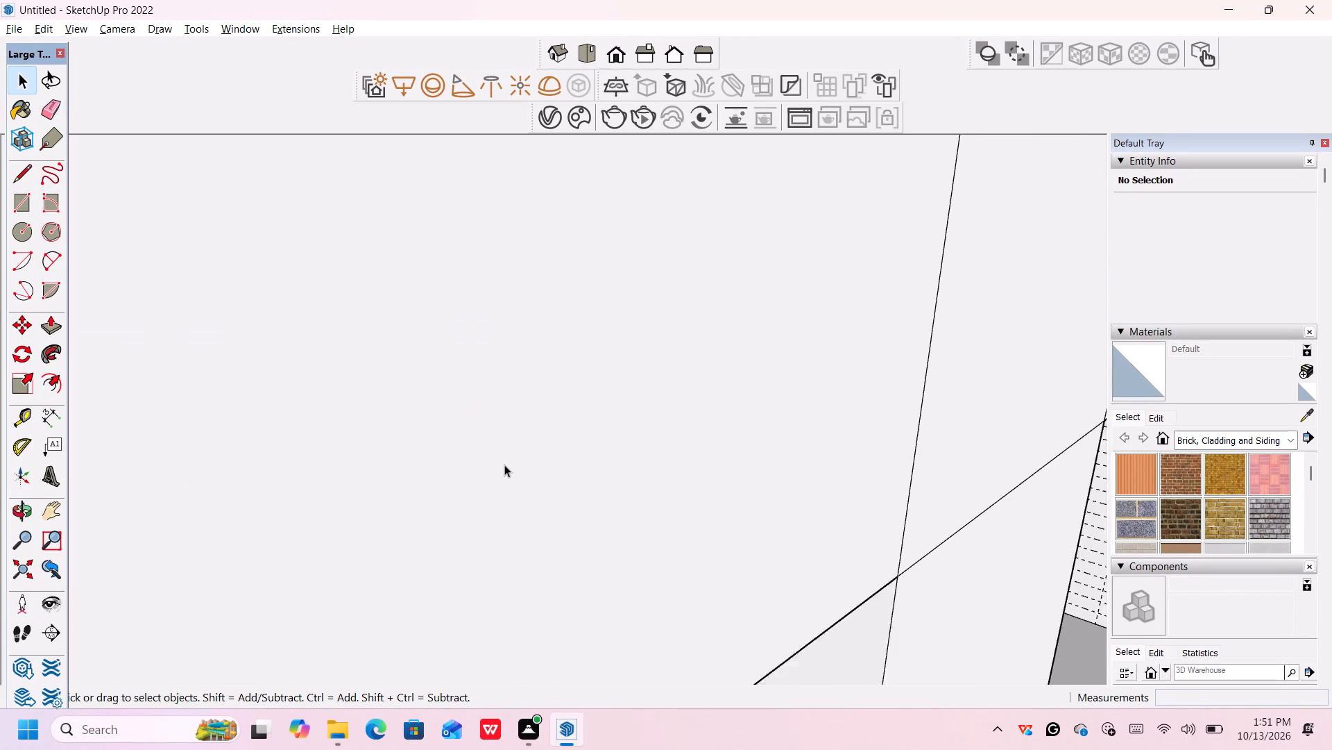
{"action": "scroll", "coordinate": [504, 465], "scroll_direction": "down", "scroll_amount": 20}
{"action": "scroll", "coordinate": [504, 465], "scroll_direction": "down", "scroll_amount": 14}
{"action": "scroll", "coordinate": [922, 507], "scroll_direction": "down", "scroll_amount": 2}
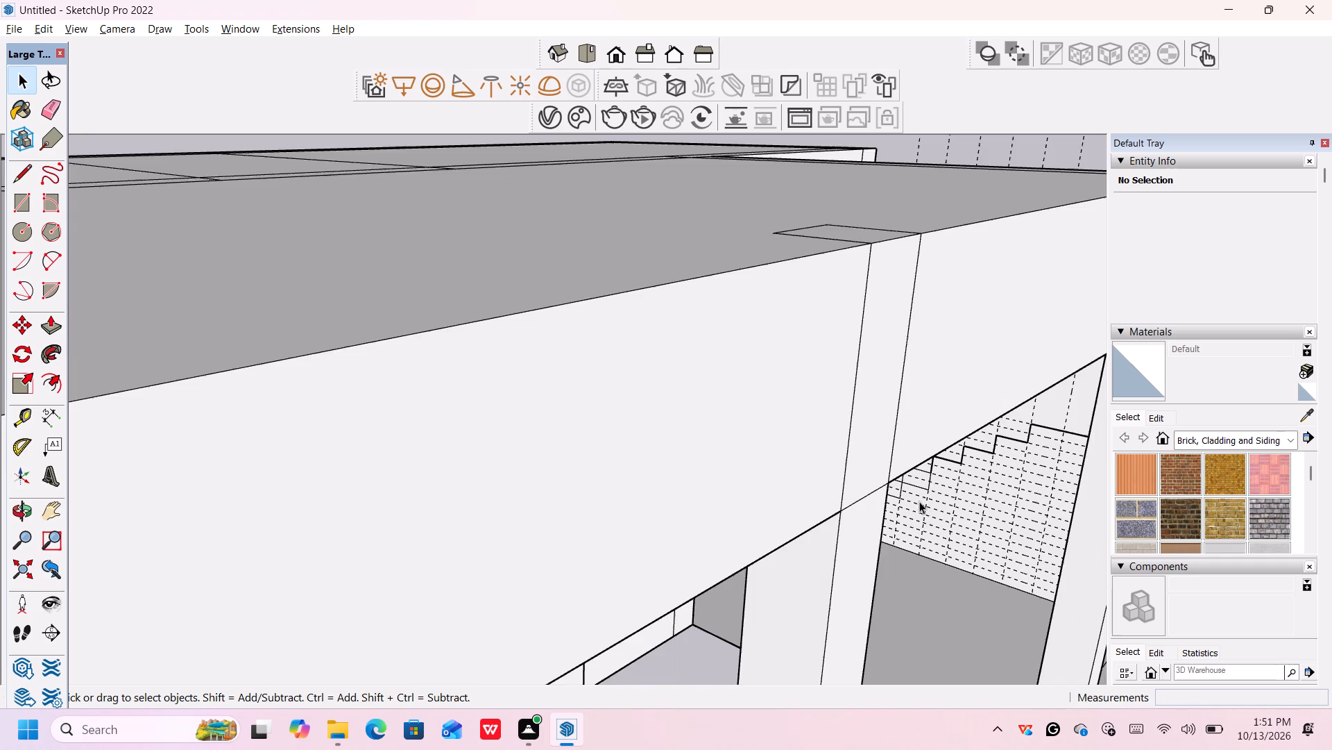
{"action": "scroll", "coordinate": [1006, 544], "scroll_direction": "up", "scroll_amount": 6}
{"action": "scroll", "coordinate": [950, 538], "scroll_direction": "up", "scroll_amount": 1}
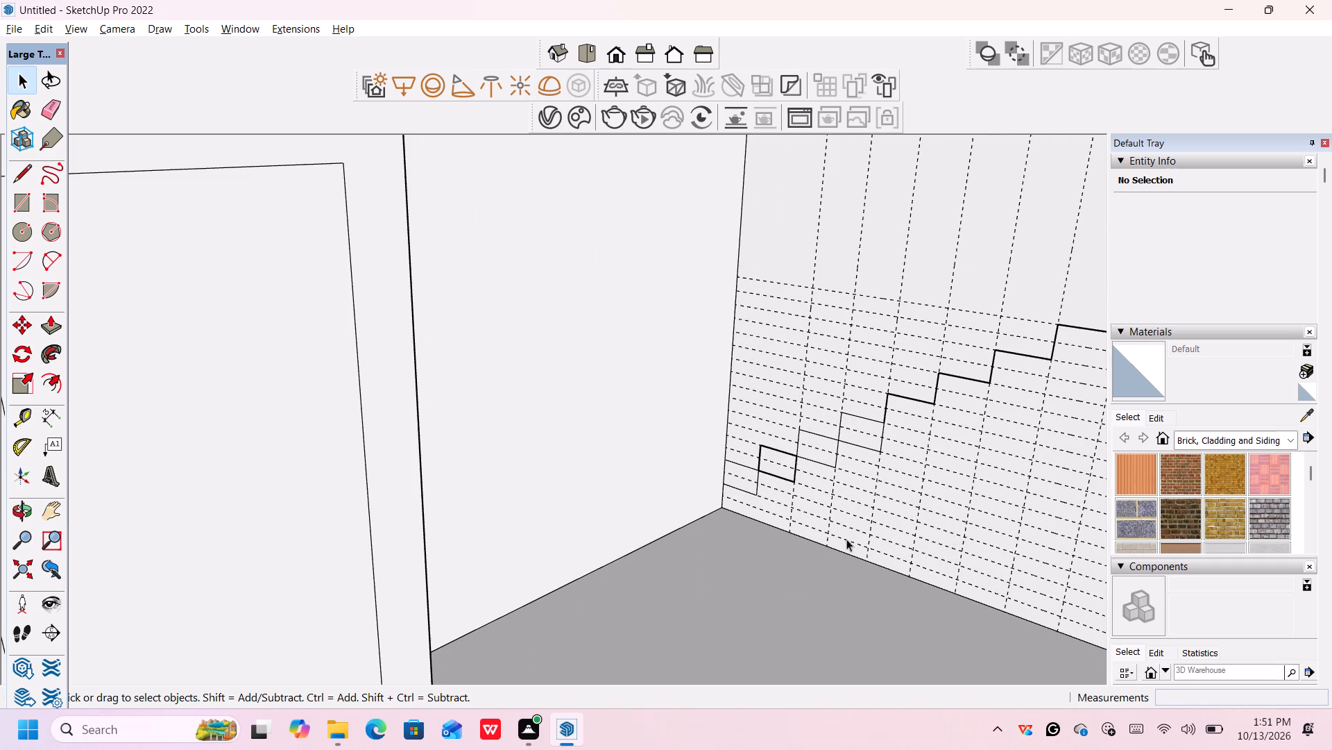
{"action": "middle_click_drag", "start_coordinate": [826, 544], "coordinate": [920, 560]}
{"action": "scroll", "coordinate": [907, 544], "scroll_direction": "up", "scroll_amount": 1}
{"action": "middle_click_drag", "start_coordinate": [903, 532], "coordinate": [606, 456]}
{"action": "middle_click_drag", "start_coordinate": [565, 460], "coordinate": [569, 462]}
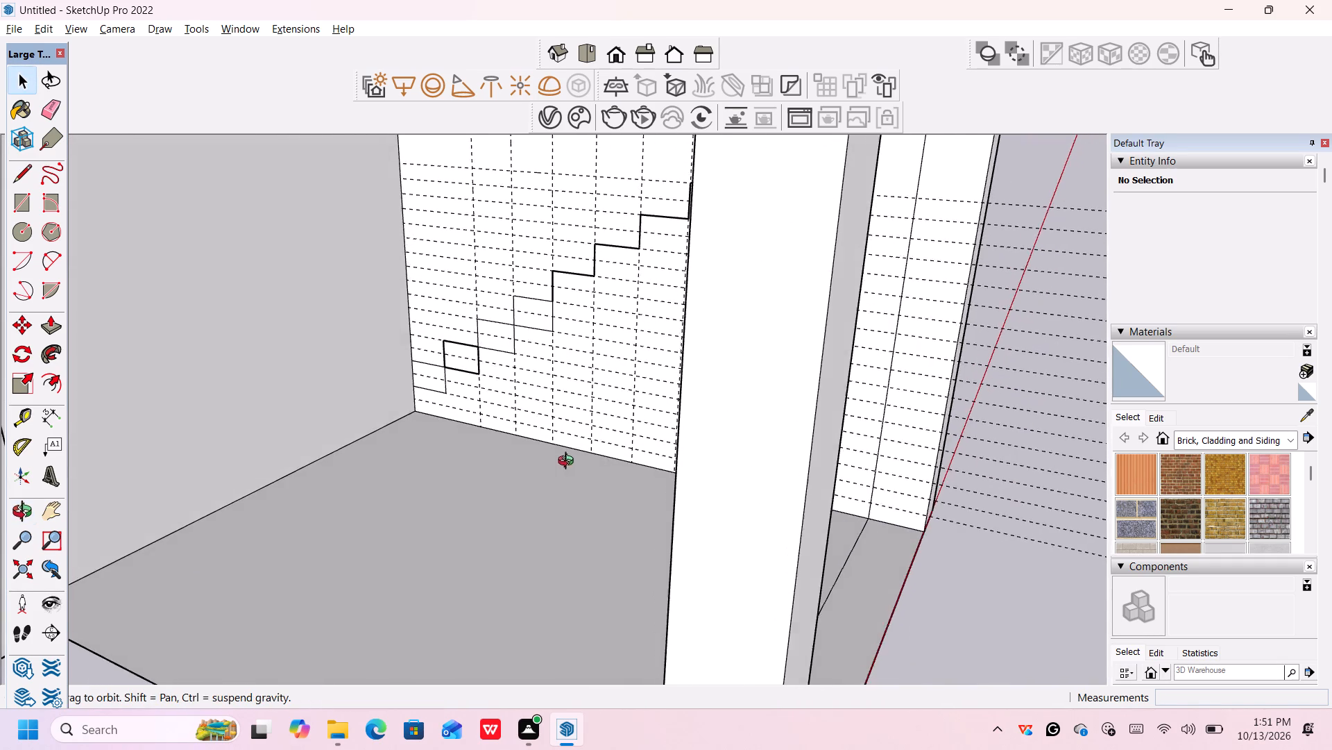
{"action": "middle_click_drag", "start_coordinate": [569, 462], "coordinate": [645, 460]}
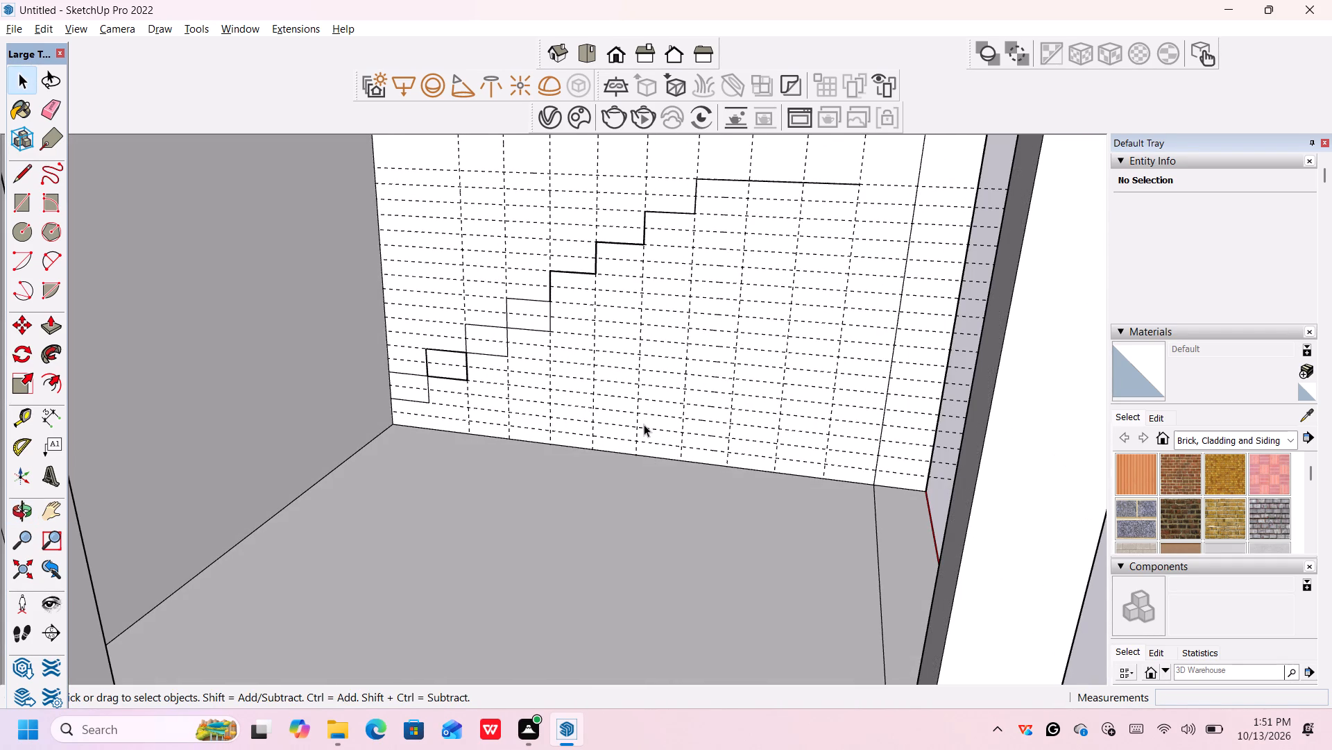
{"action": "key", "text": "l"}
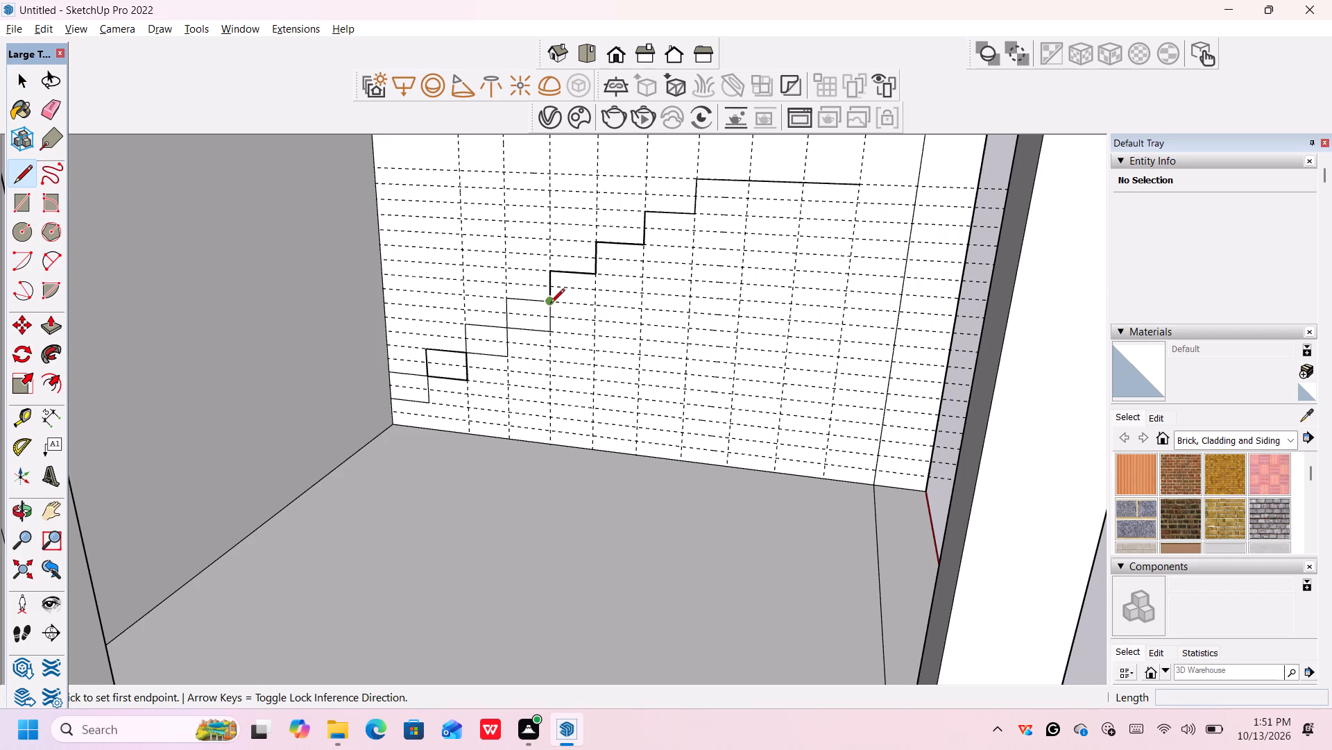
{"action": "left_click", "coordinate": [549, 304]}
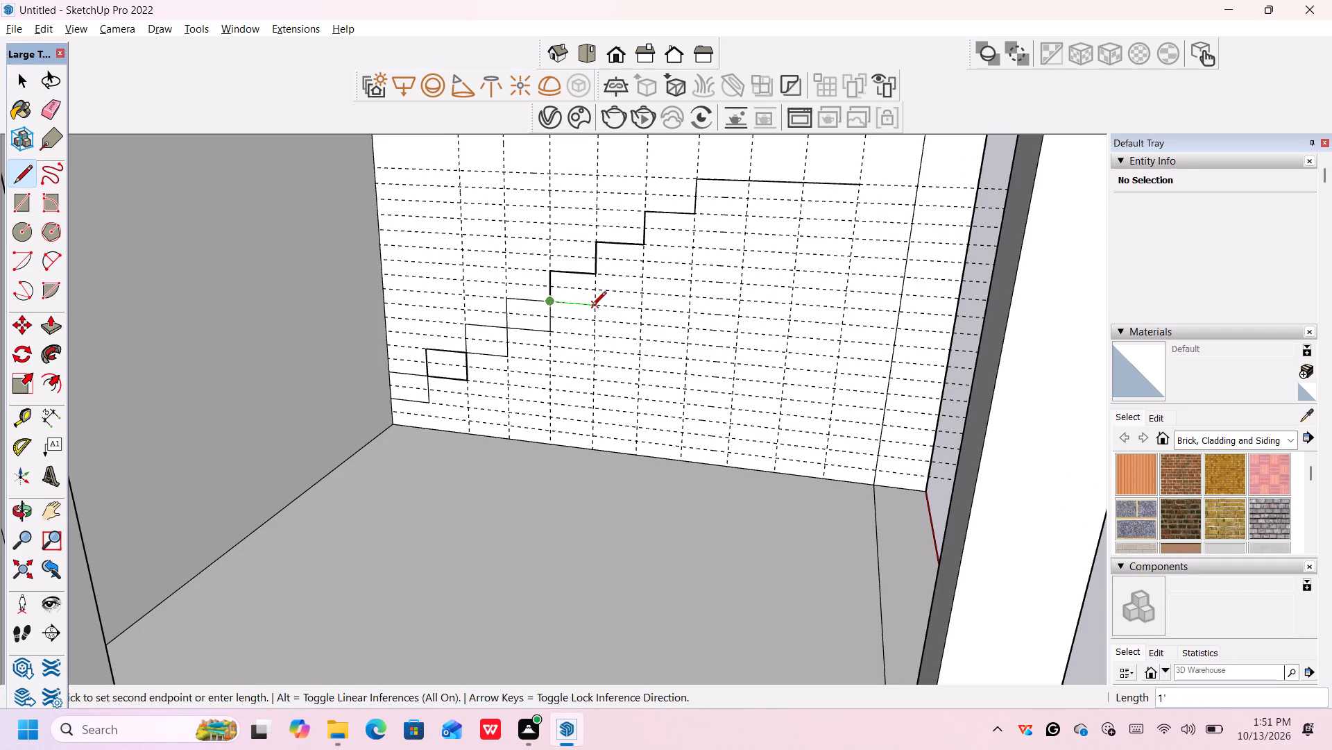
{"action": "left_click", "coordinate": [592, 307]}
{"action": "left_click", "coordinate": [593, 276]}
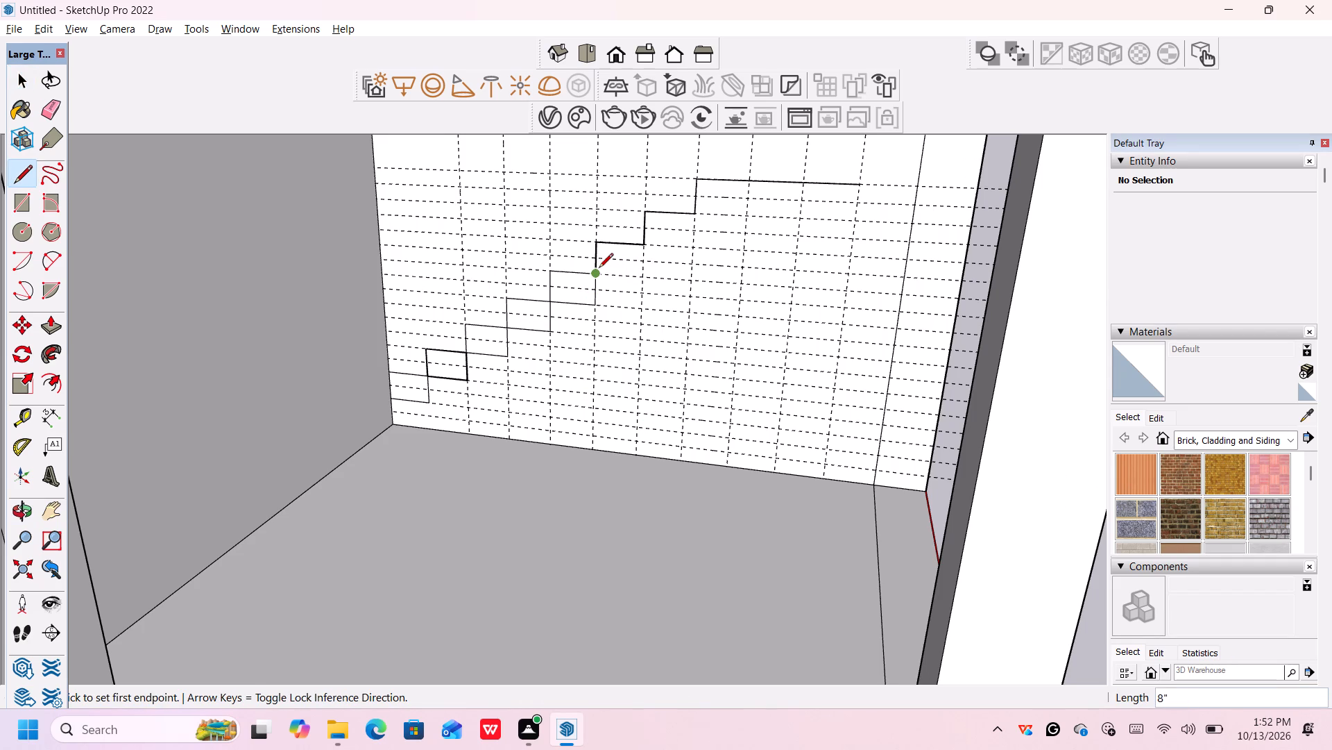
Close the underside of the sixth step with an 8" vertical line and a 1' horizontal line along the guides.
{"action": "left_click", "coordinate": [640, 276]}
{"action": "left_click", "coordinate": [644, 241]}
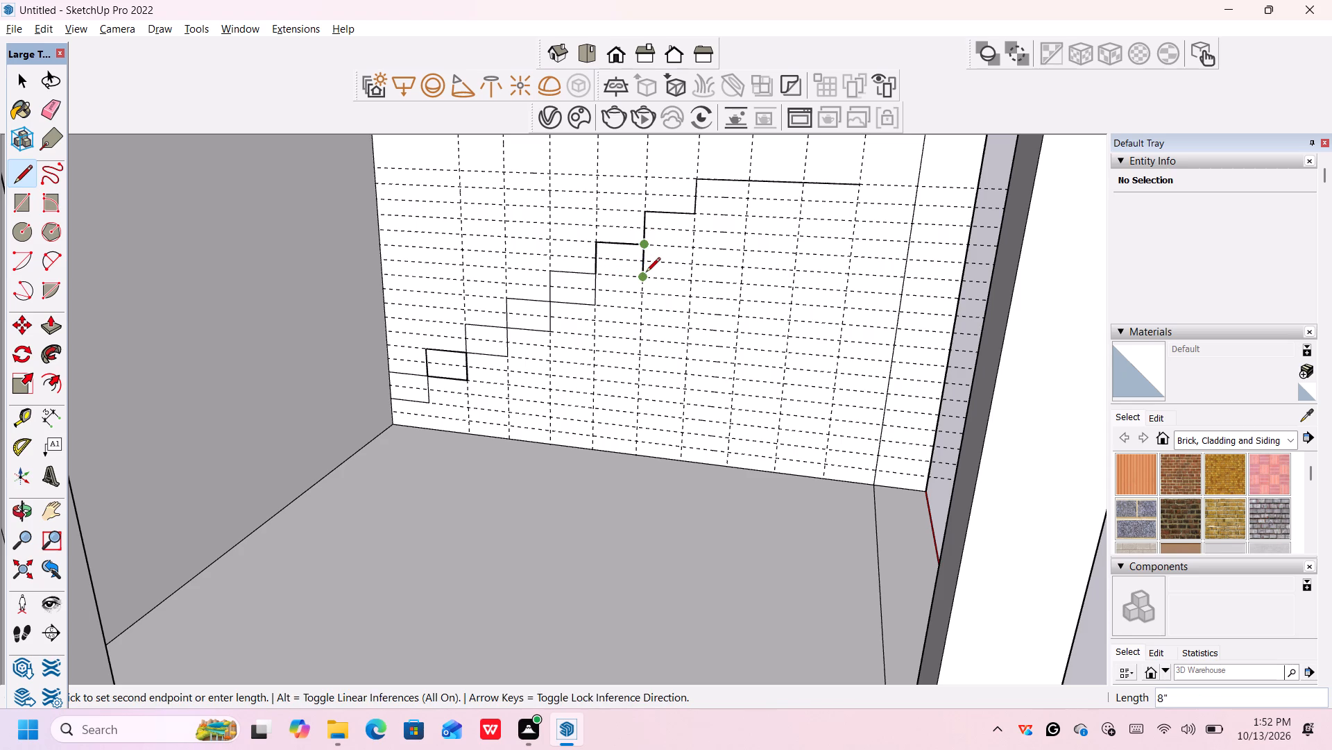
{"action": "left_click", "coordinate": [644, 275]}
{"action": "left_click", "coordinate": [597, 275]}
{"action": "left_click", "coordinate": [639, 277]}
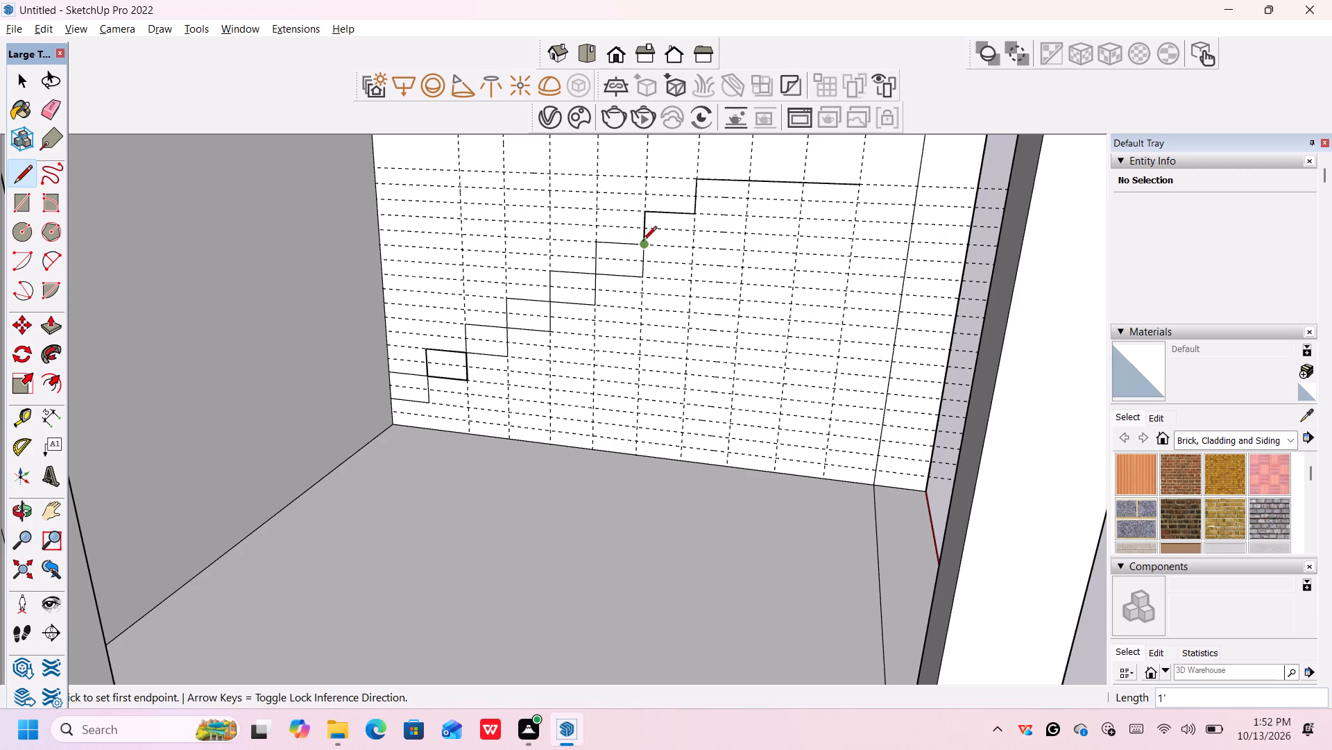
Close the underside of the seventh step, just before the landing, with a 1' horizontal and an 8" vertical line.
{"action": "left_click", "coordinate": [644, 242]}
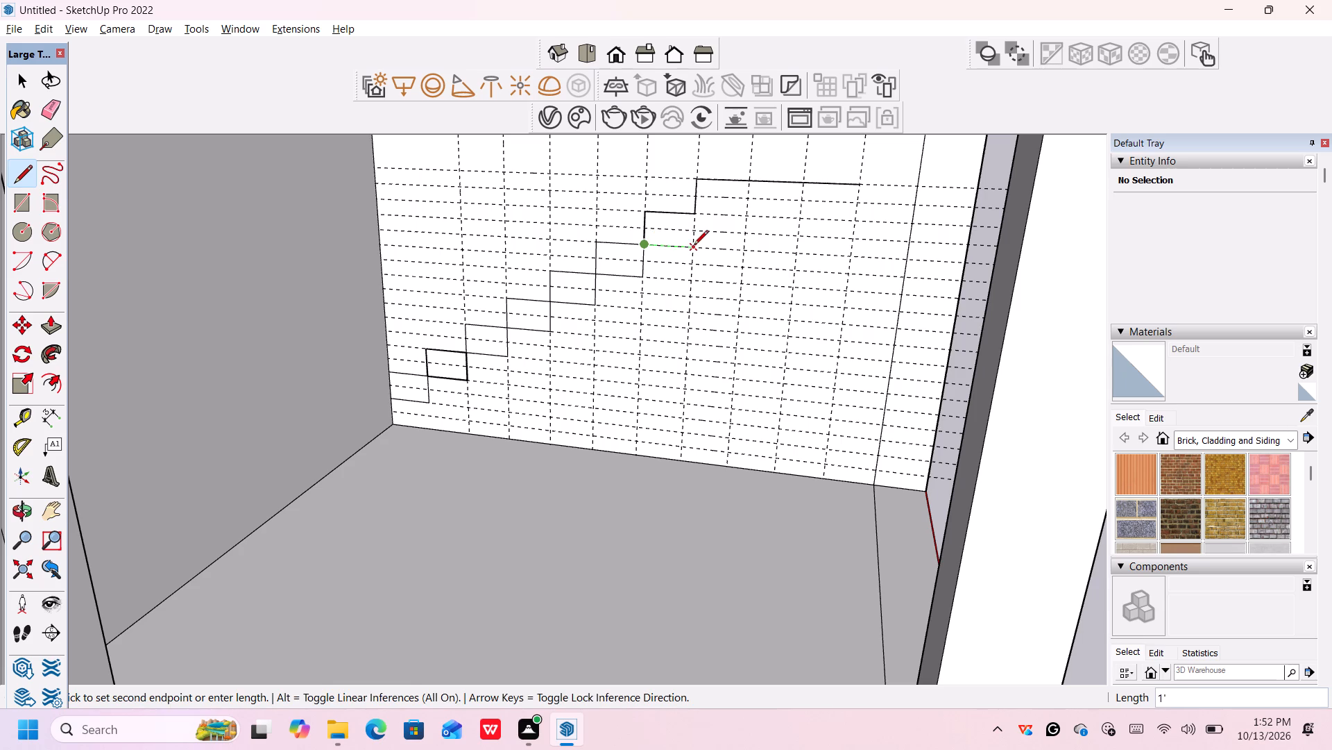
{"action": "left_click", "coordinate": [694, 246]}
{"action": "left_click", "coordinate": [692, 212]}
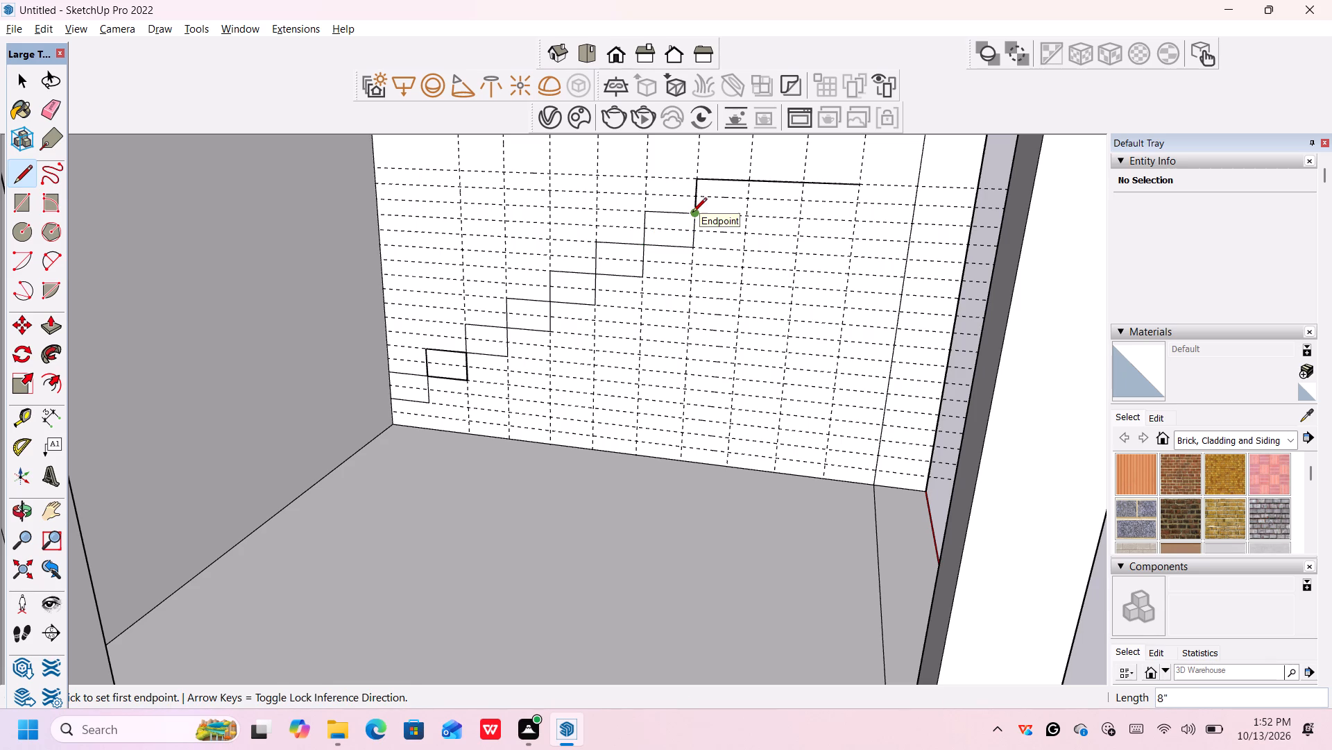
Draw the landing's underside parallel to its top edge and close its far end with a vertical line.
{"action": "left_click", "coordinate": [692, 213]}
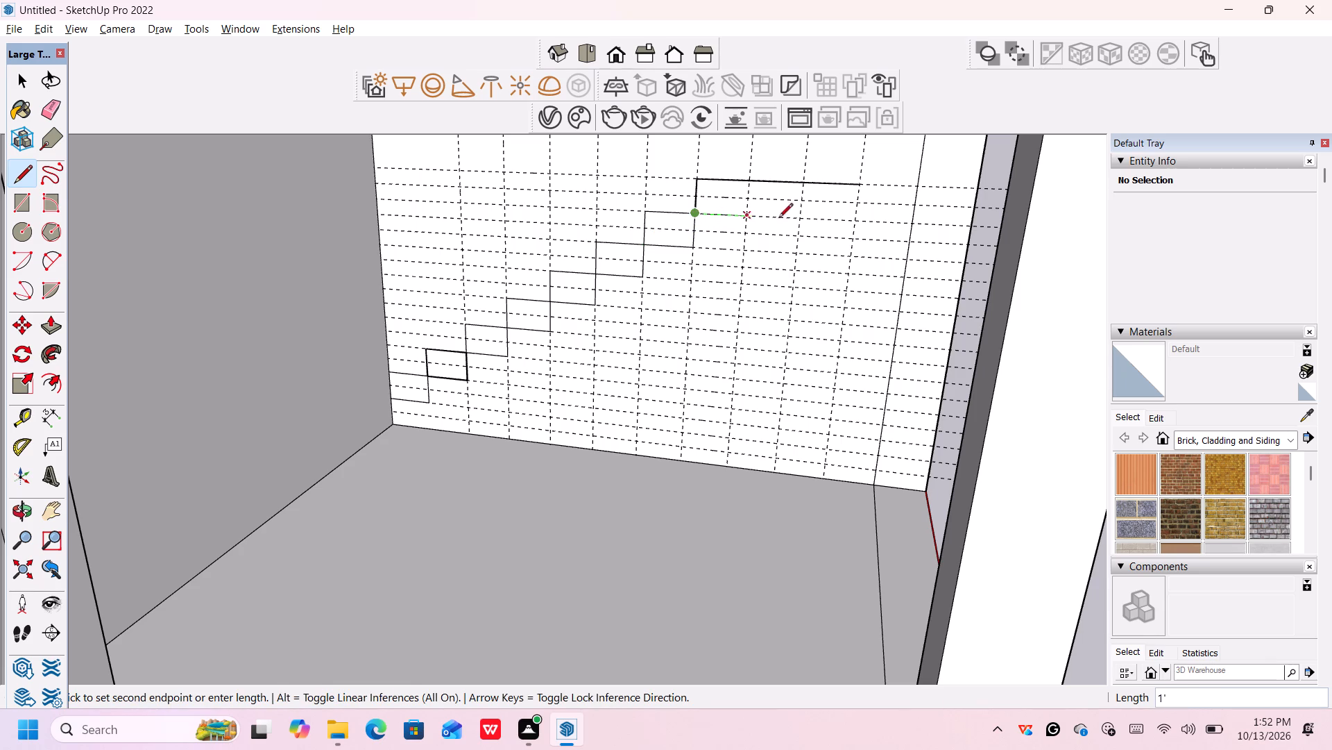
{"action": "left_click", "coordinate": [853, 223]}
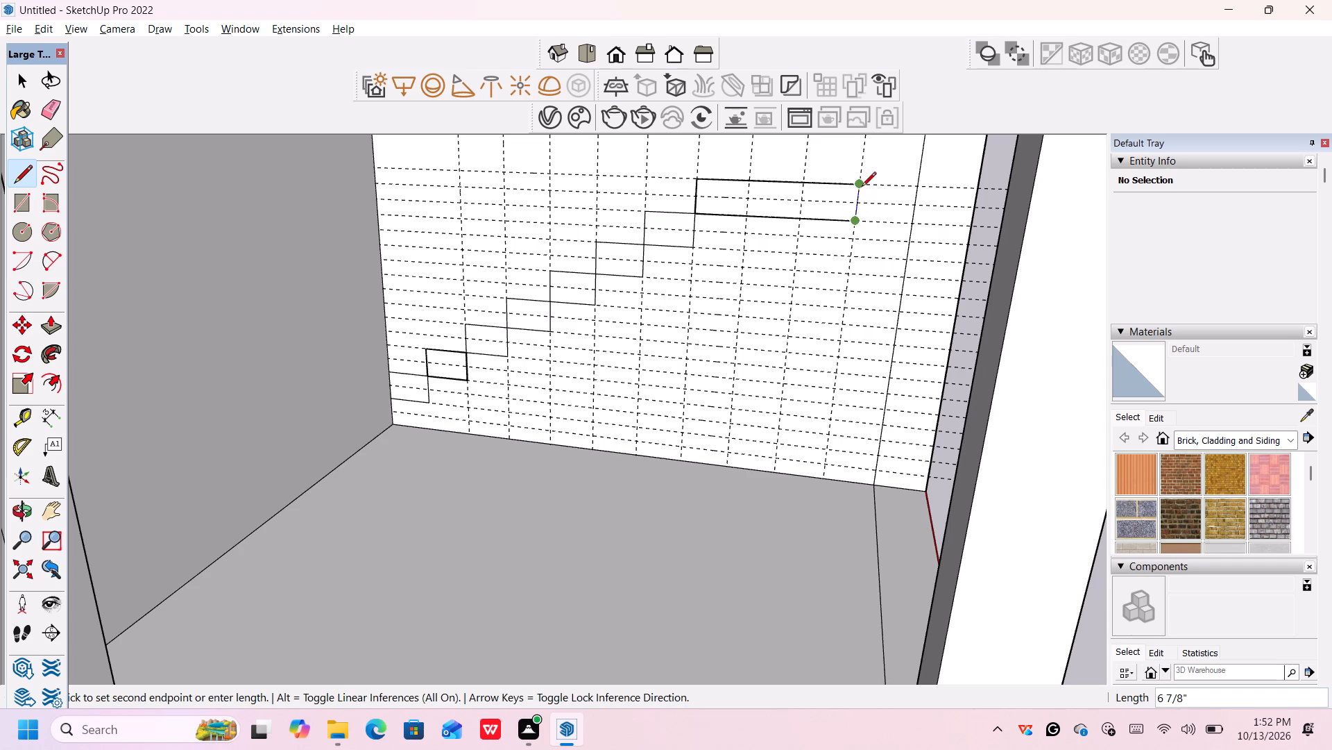
{"action": "left_click", "coordinate": [864, 183]}
Erase all four edges of the heavy-outlined rectangle forming the second step from the wall corner.
{"action": "scroll", "coordinate": [436, 385], "scroll_direction": "up", "scroll_amount": 2}
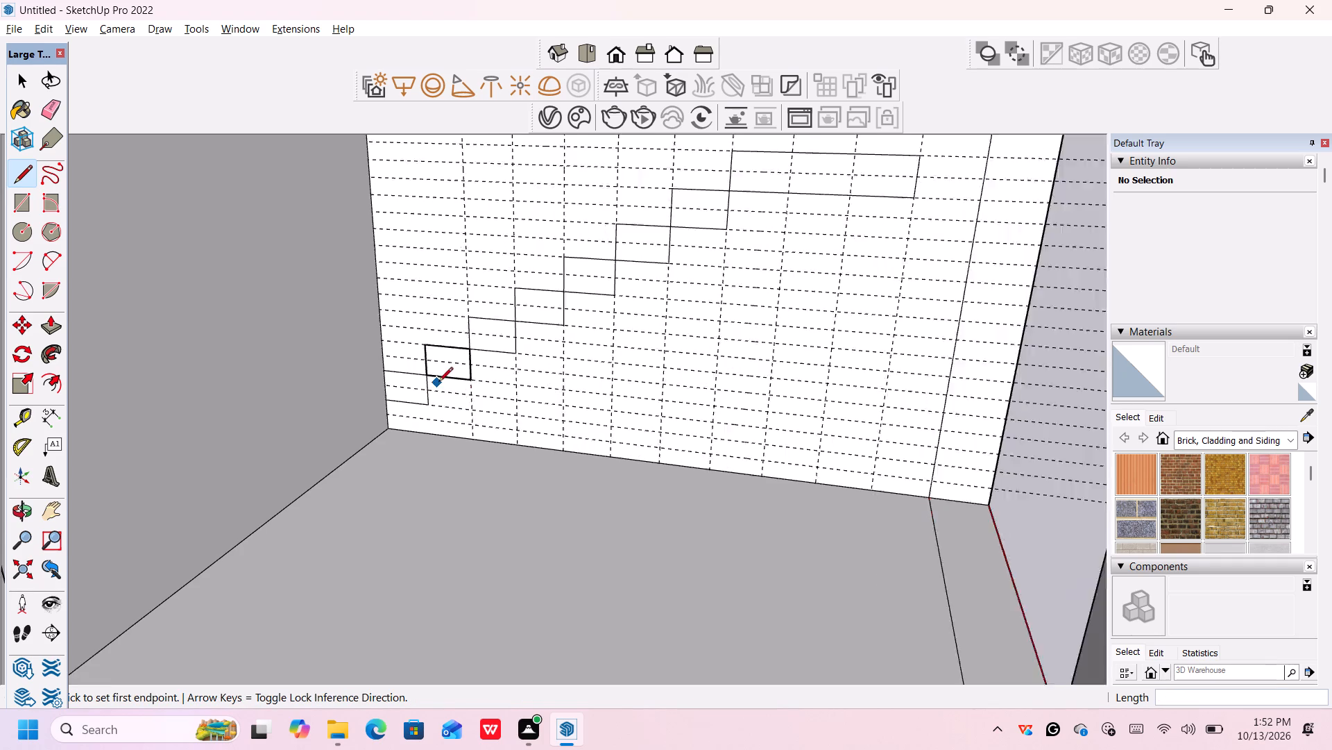
{"action": "scroll", "coordinate": [438, 383], "scroll_direction": "up", "scroll_amount": 9}
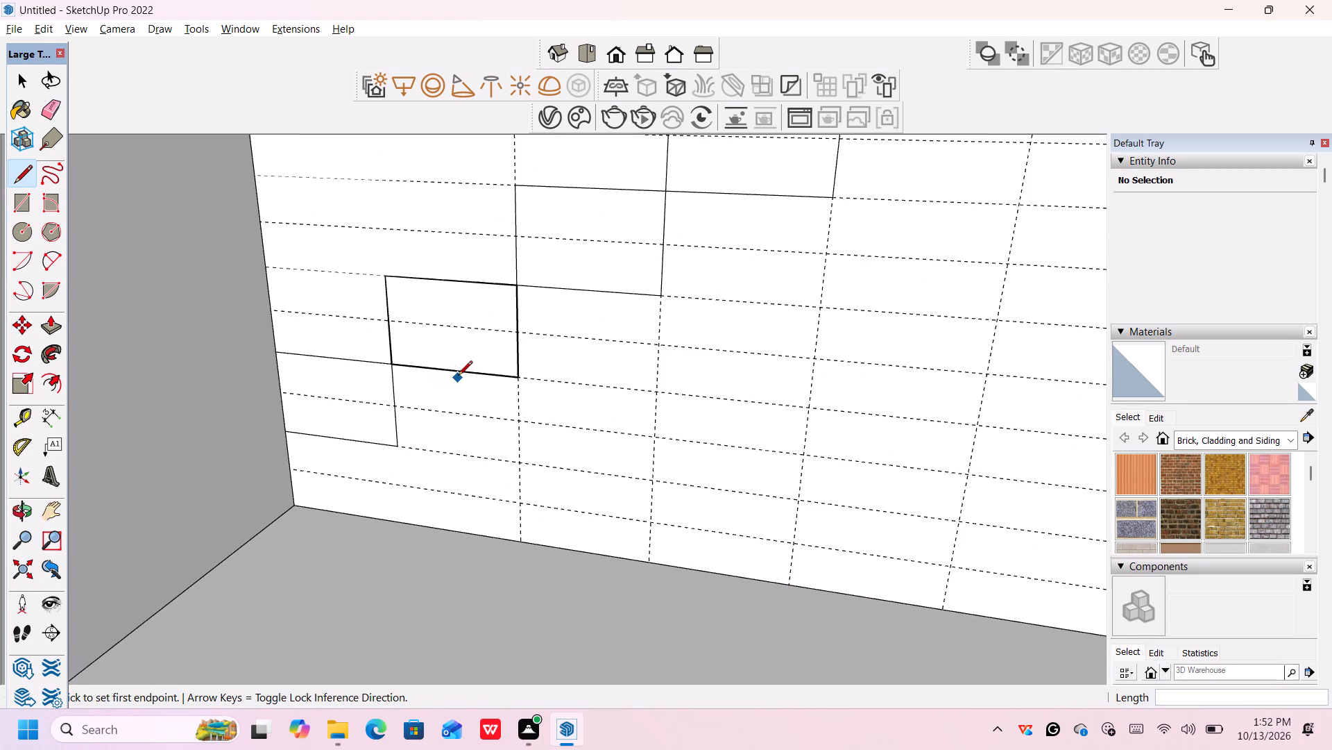
{"action": "key", "text": "space"}
{"action": "key", "text": "e"}
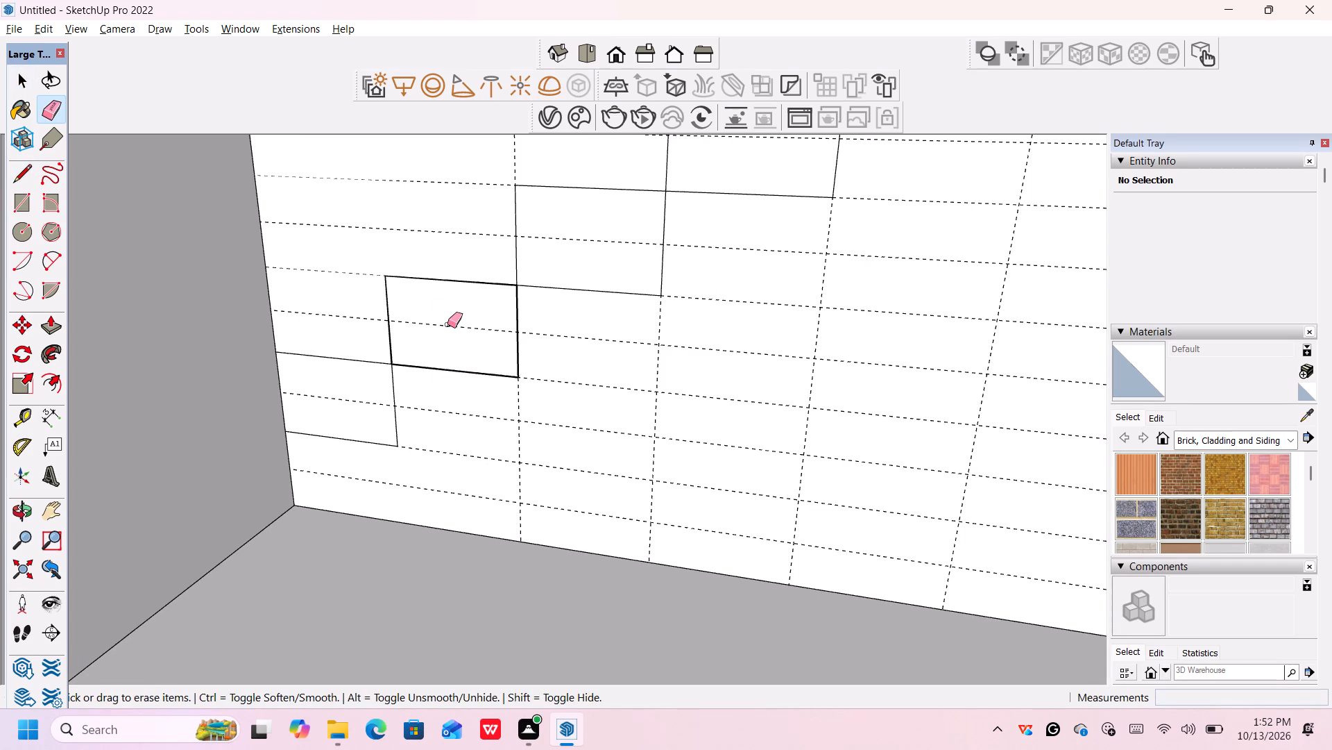
{"action": "left_click", "coordinate": [438, 279]}
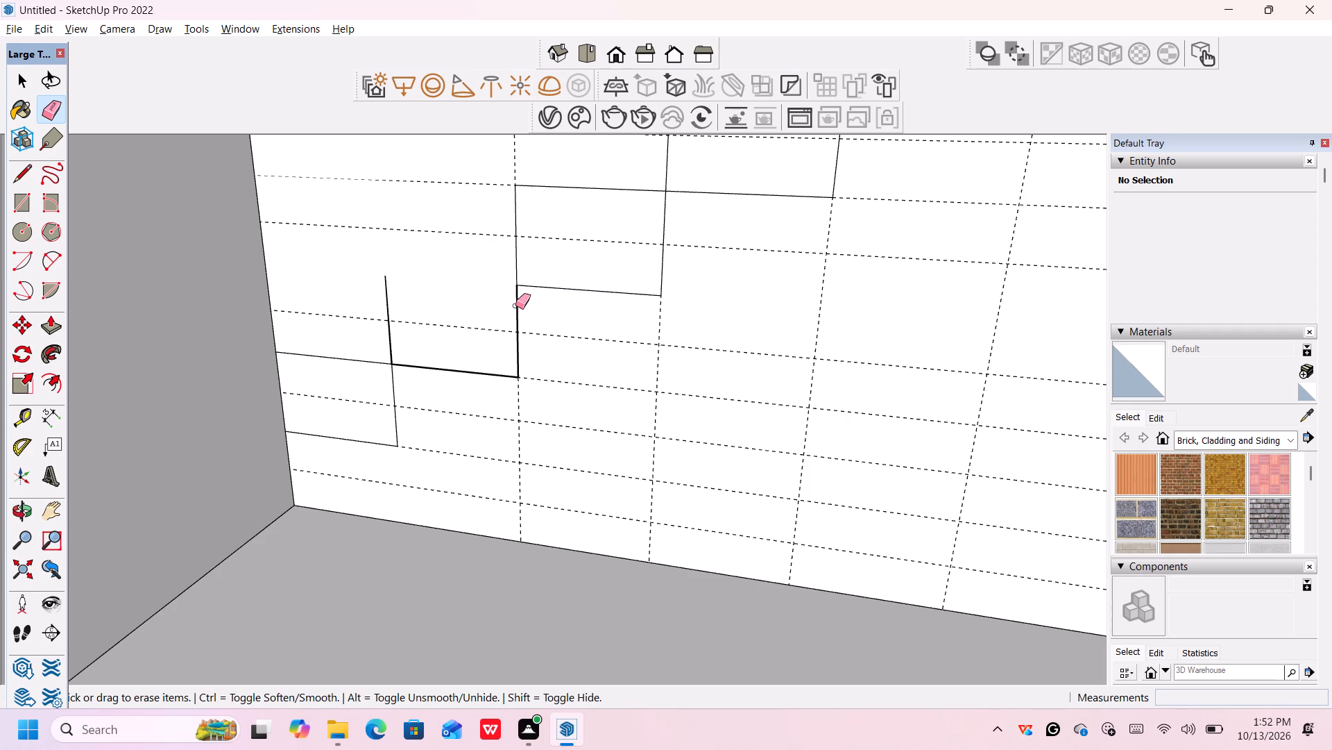
{"action": "left_click", "coordinate": [515, 306]}
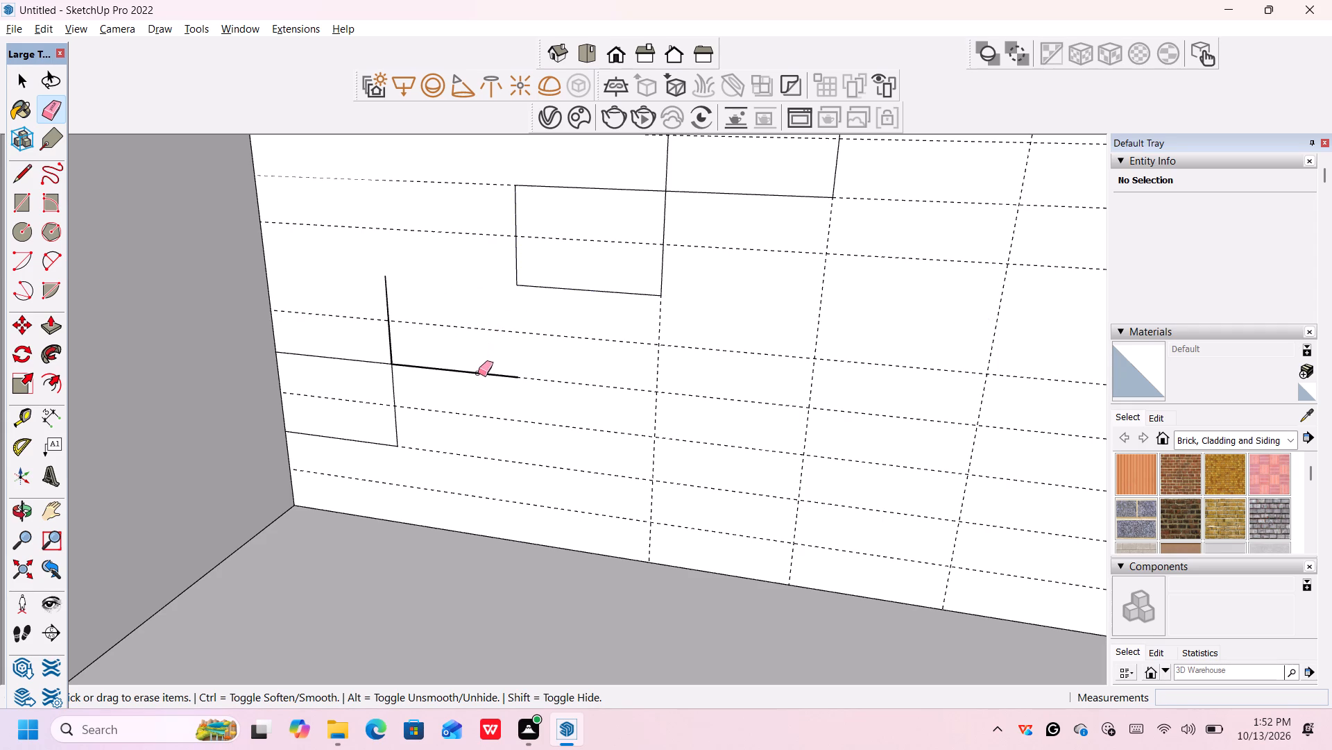
{"action": "left_click", "coordinate": [478, 372]}
{"action": "left_click", "coordinate": [388, 330]}
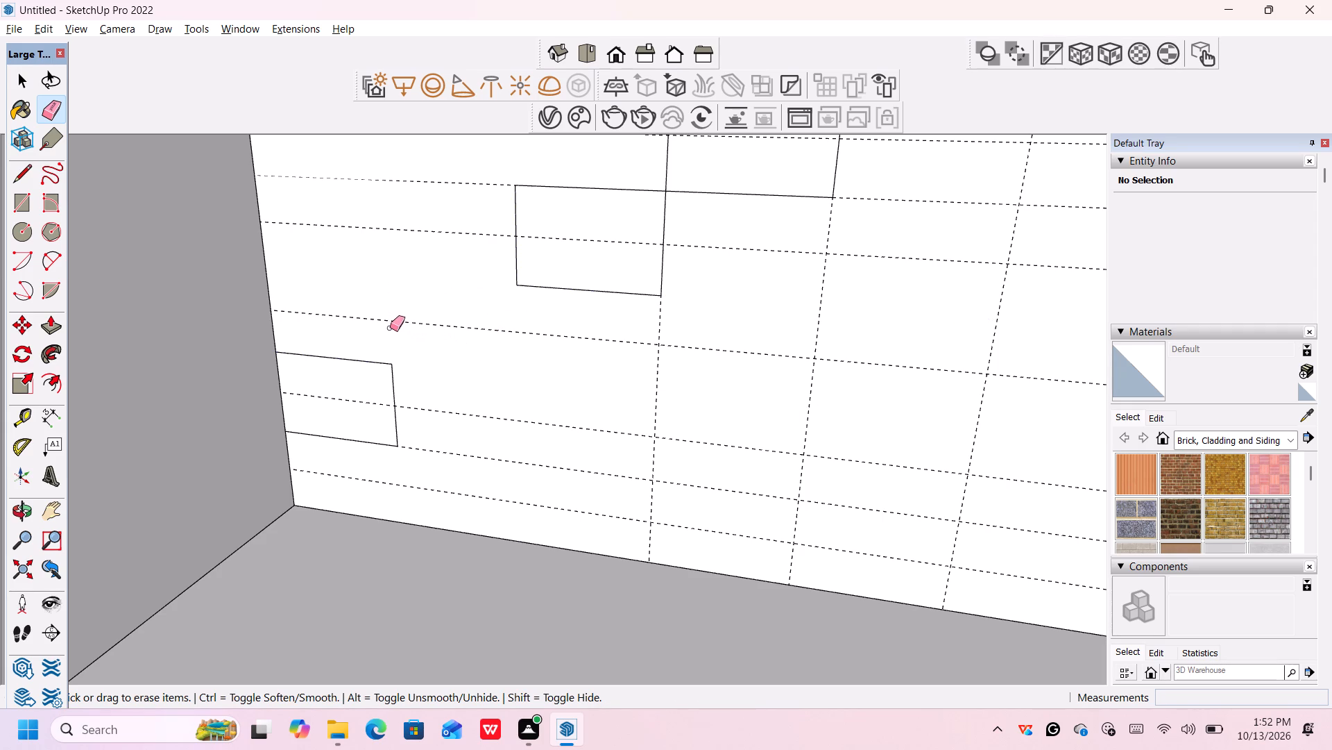
Redraw the second step as a rectangle from the first step's upper outer corner to the third step's lower inner corner.
{"action": "key", "text": "space"}
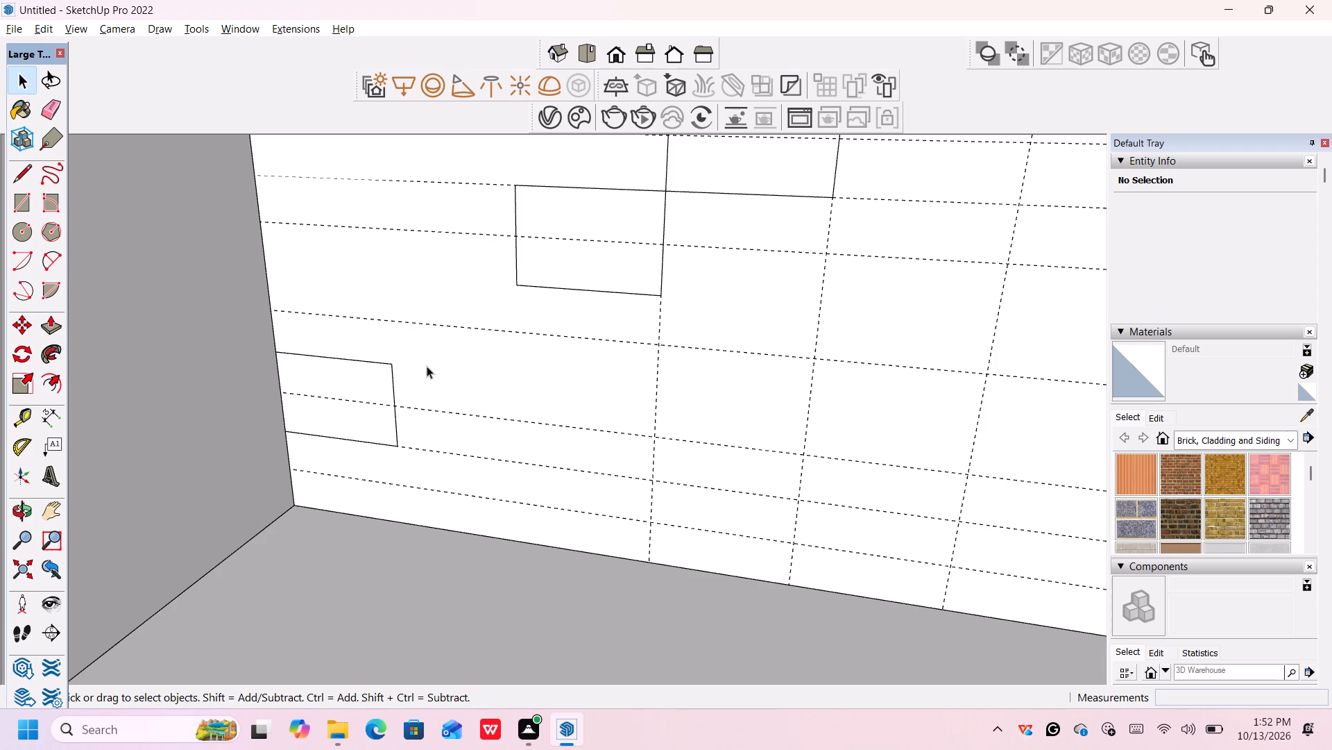
{"action": "key", "text": "r"}
{"action": "left_click", "coordinate": [396, 360]}
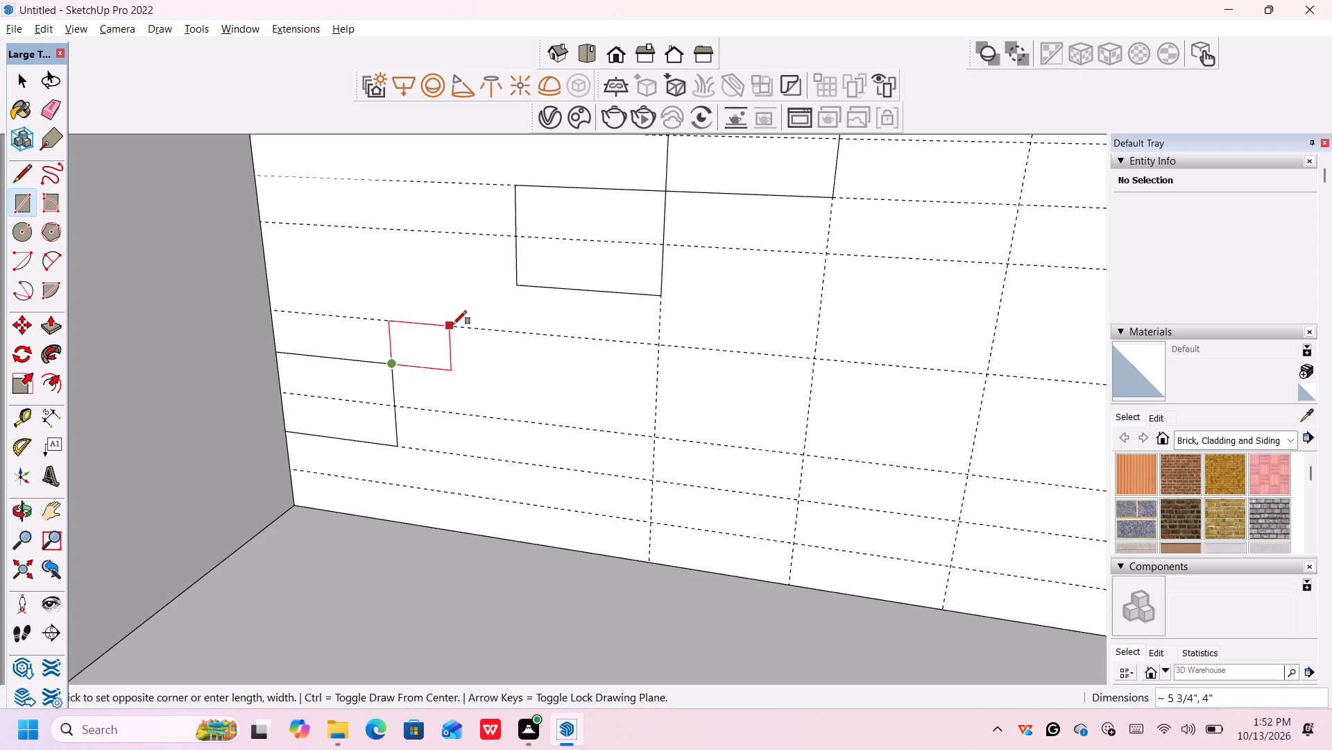
{"action": "left_click", "coordinate": [515, 284]}
{"action": "key", "text": "space"}
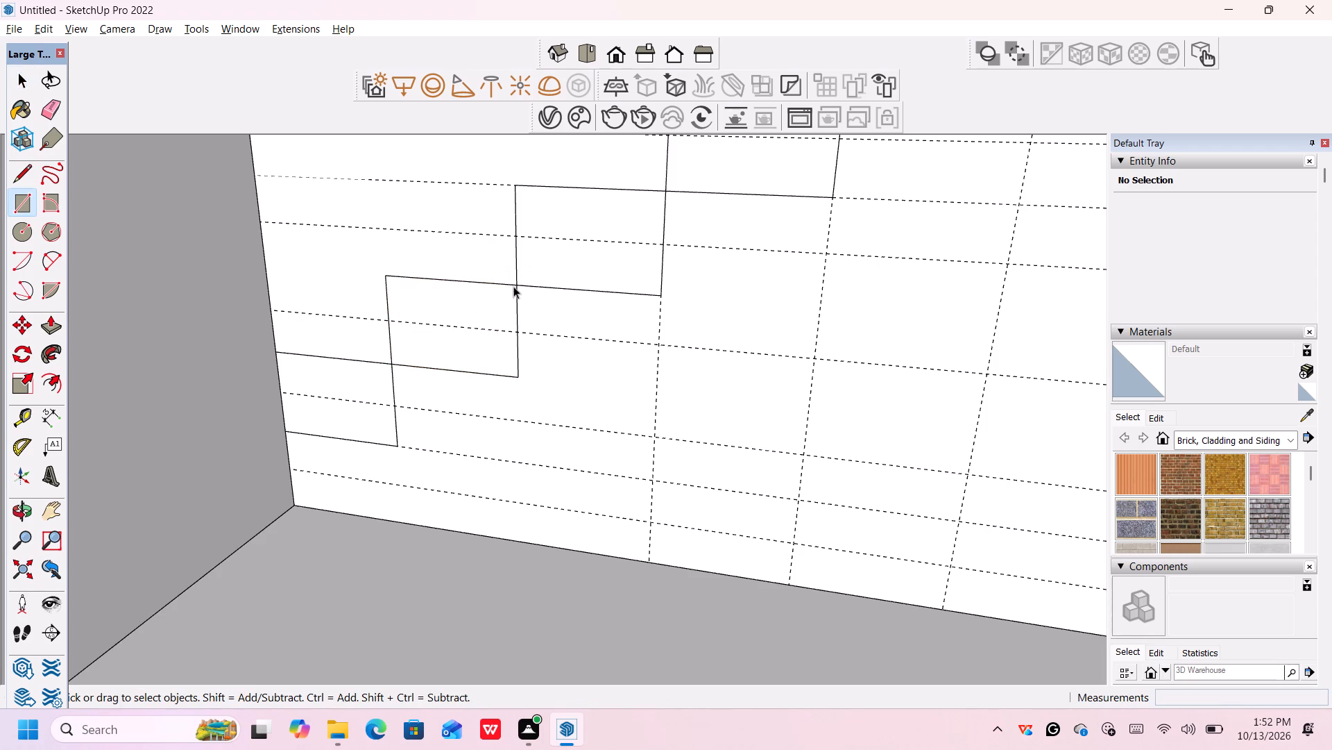
Push/Pull the face of the first step at the wall corner out 4.5' into the bay.
{"action": "scroll", "coordinate": [518, 300], "scroll_direction": "down", "scroll_amount": 7}
{"action": "scroll", "coordinate": [563, 372], "scroll_direction": "down", "scroll_amount": 4}
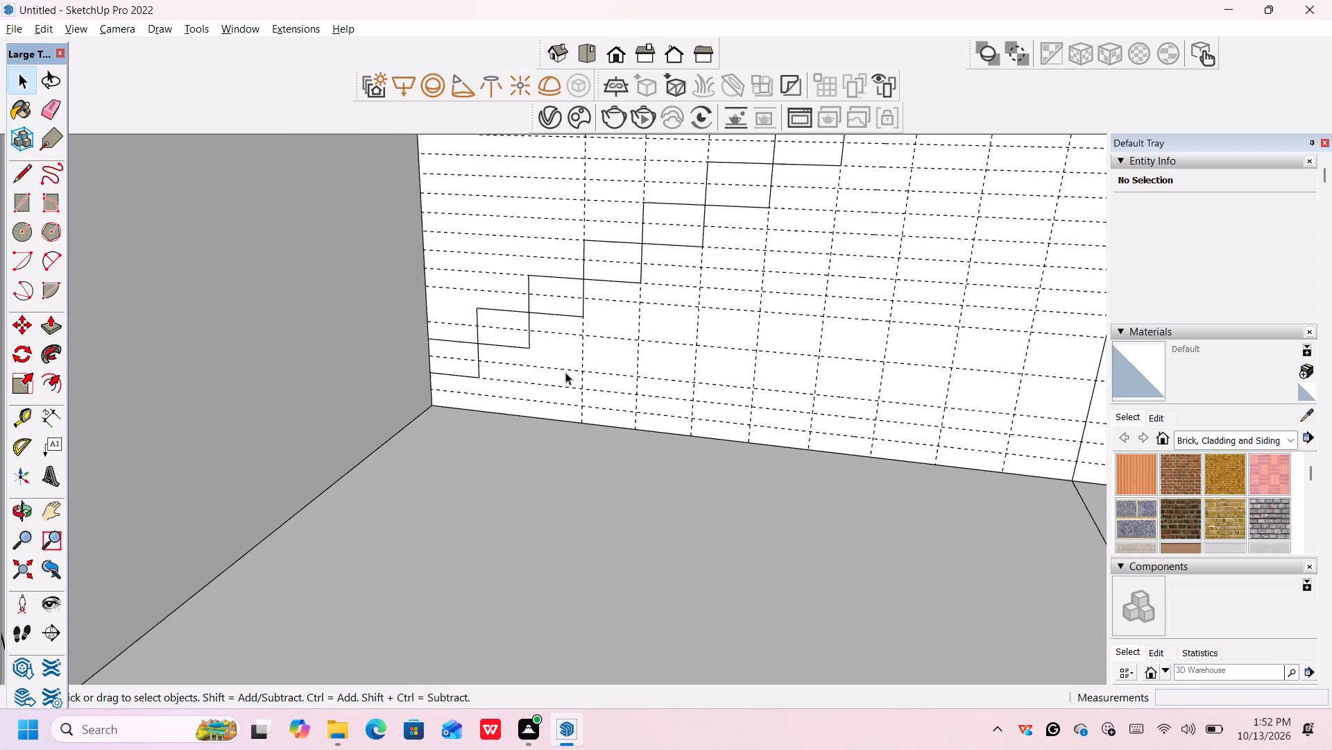
{"action": "scroll", "coordinate": [579, 353], "scroll_direction": "down", "scroll_amount": 5}
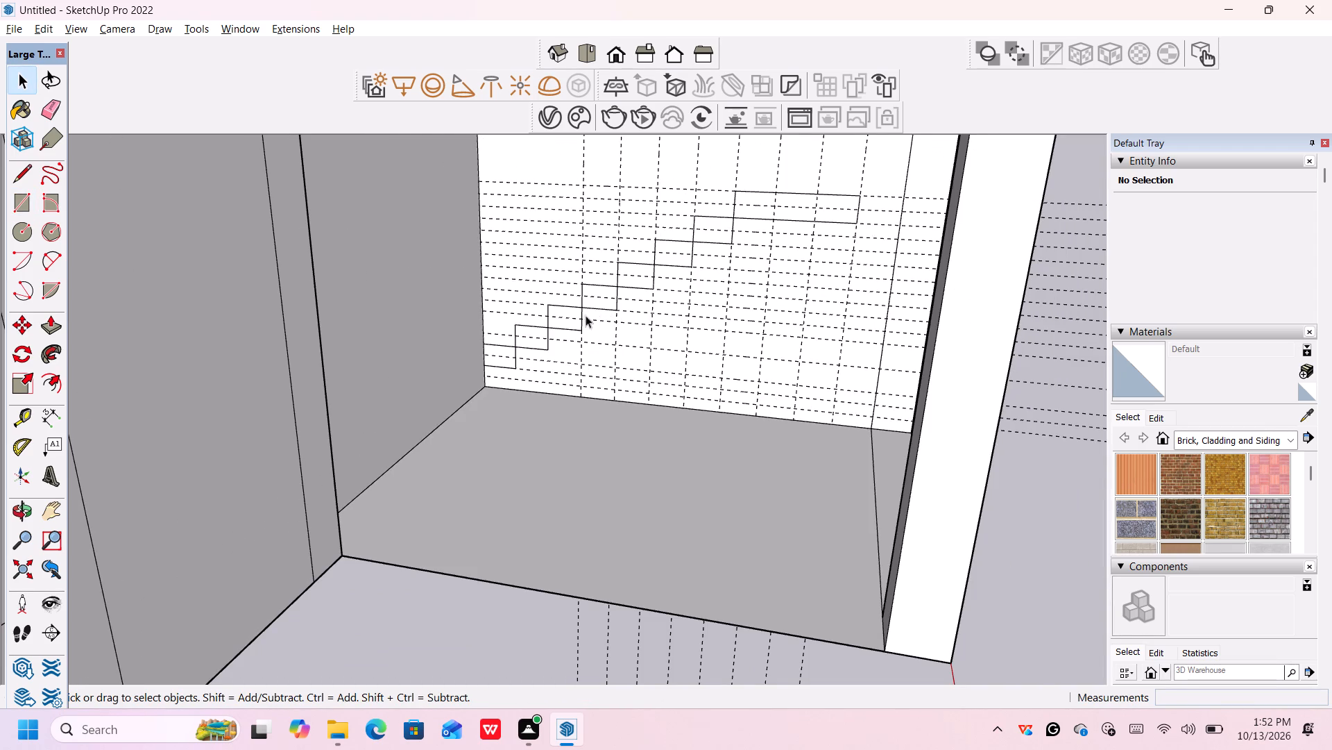
{"action": "scroll", "coordinate": [570, 317], "scroll_direction": "up", "scroll_amount": 2}
{"action": "scroll", "coordinate": [571, 317], "scroll_direction": "down", "scroll_amount": 2}
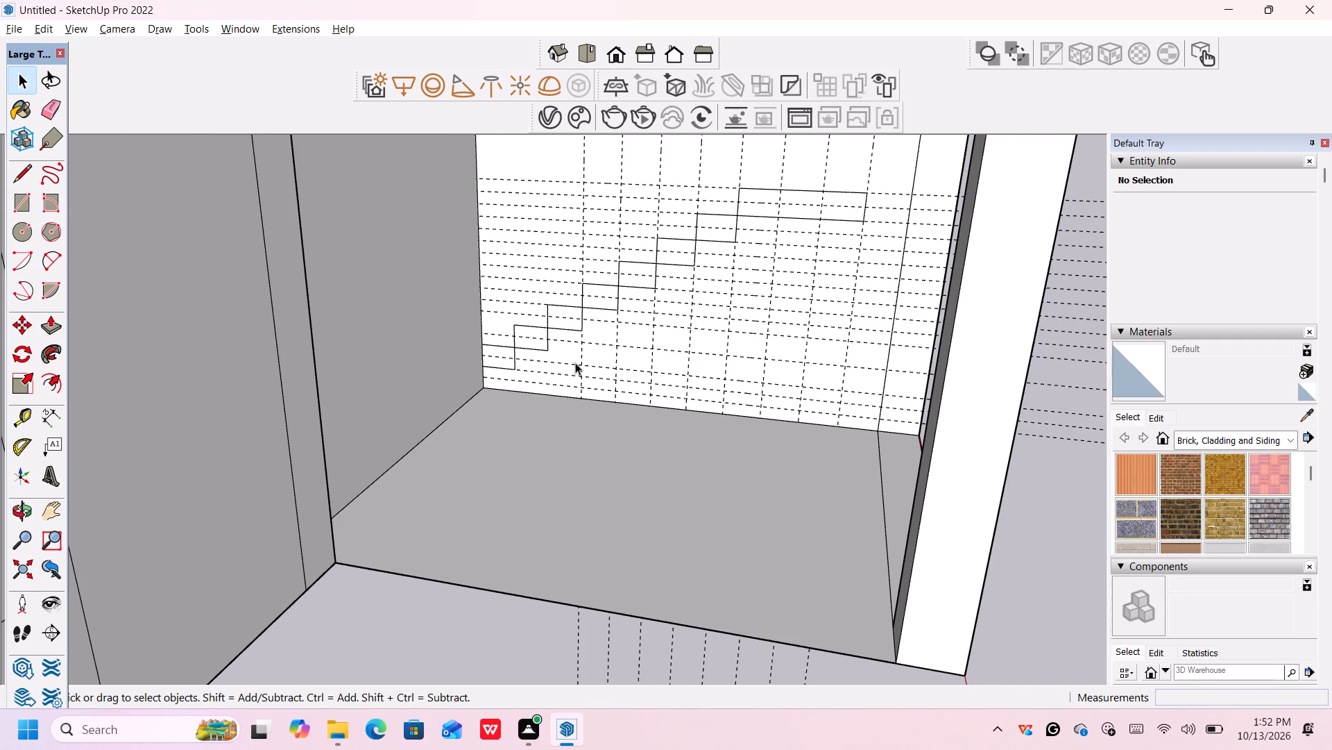
{"action": "key", "text": "p"}
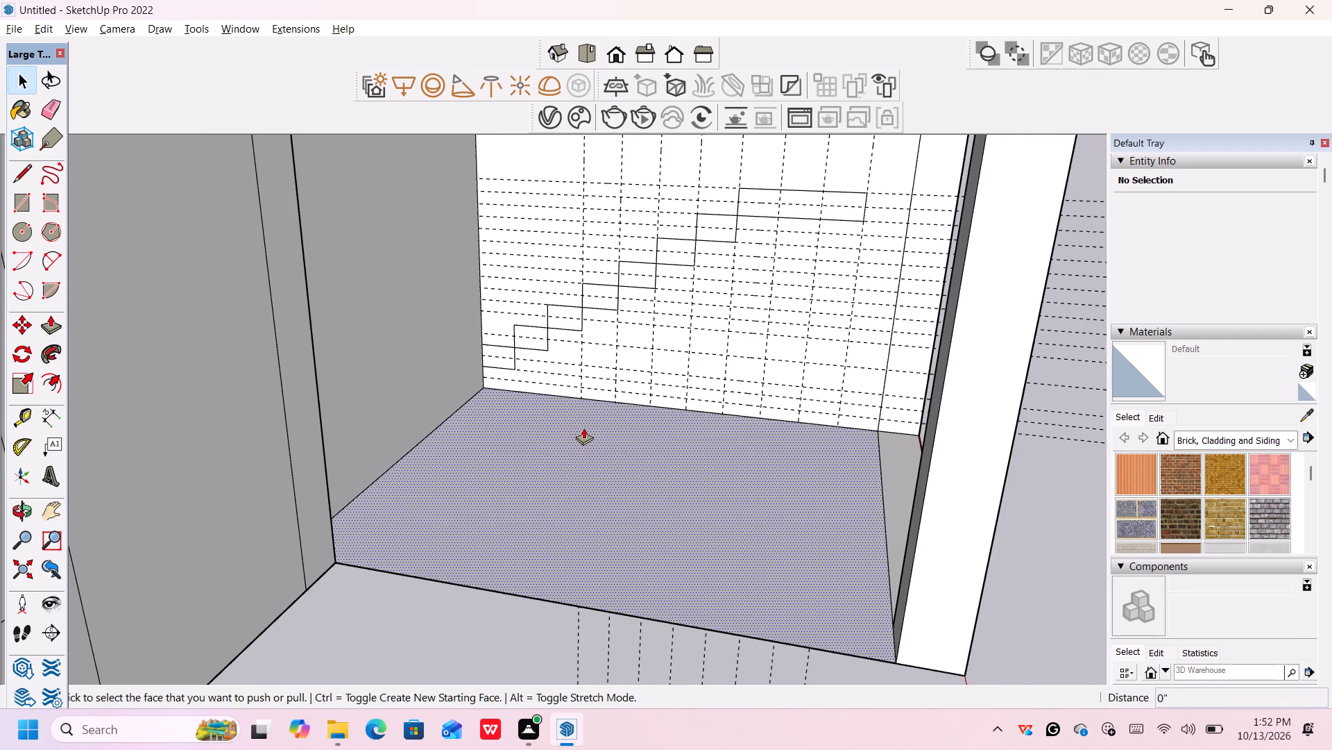
{"action": "left_click", "coordinate": [493, 360]}
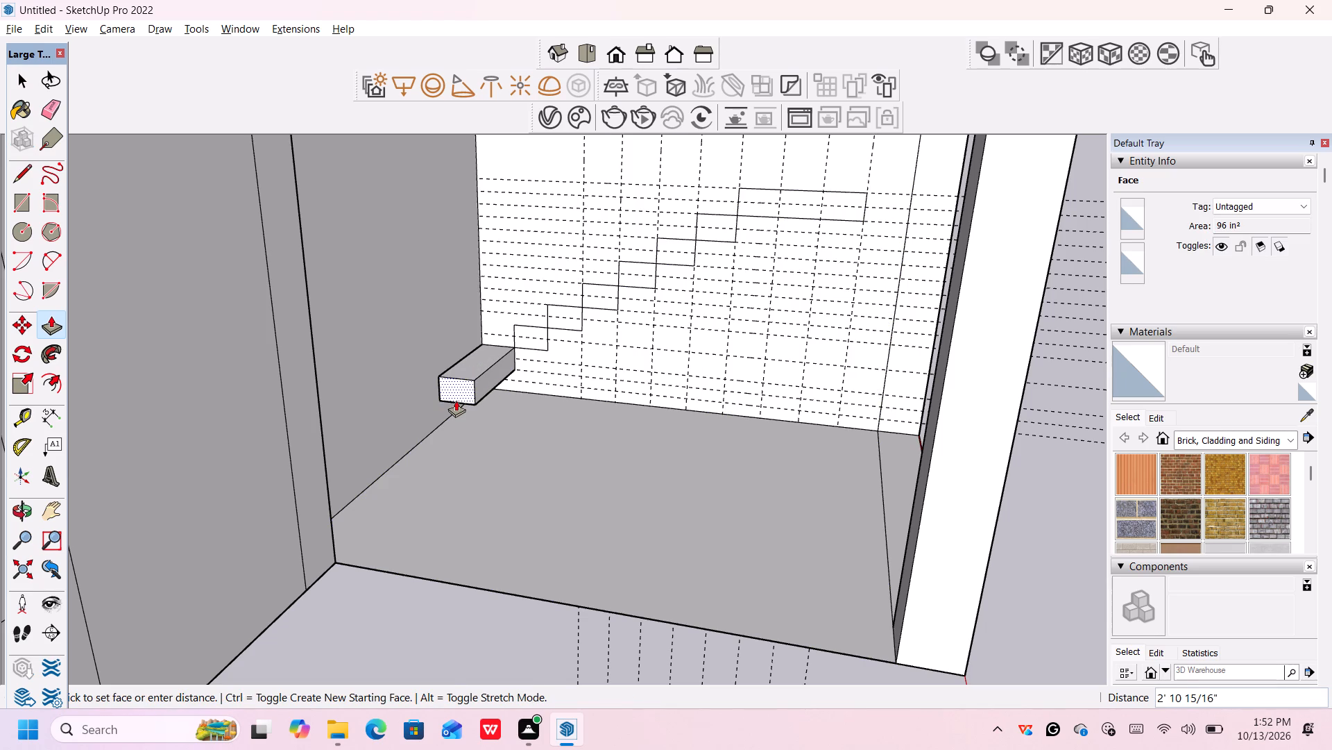
{"action": "middle_click_drag", "start_coordinate": [455, 401], "coordinate": [263, 390]}
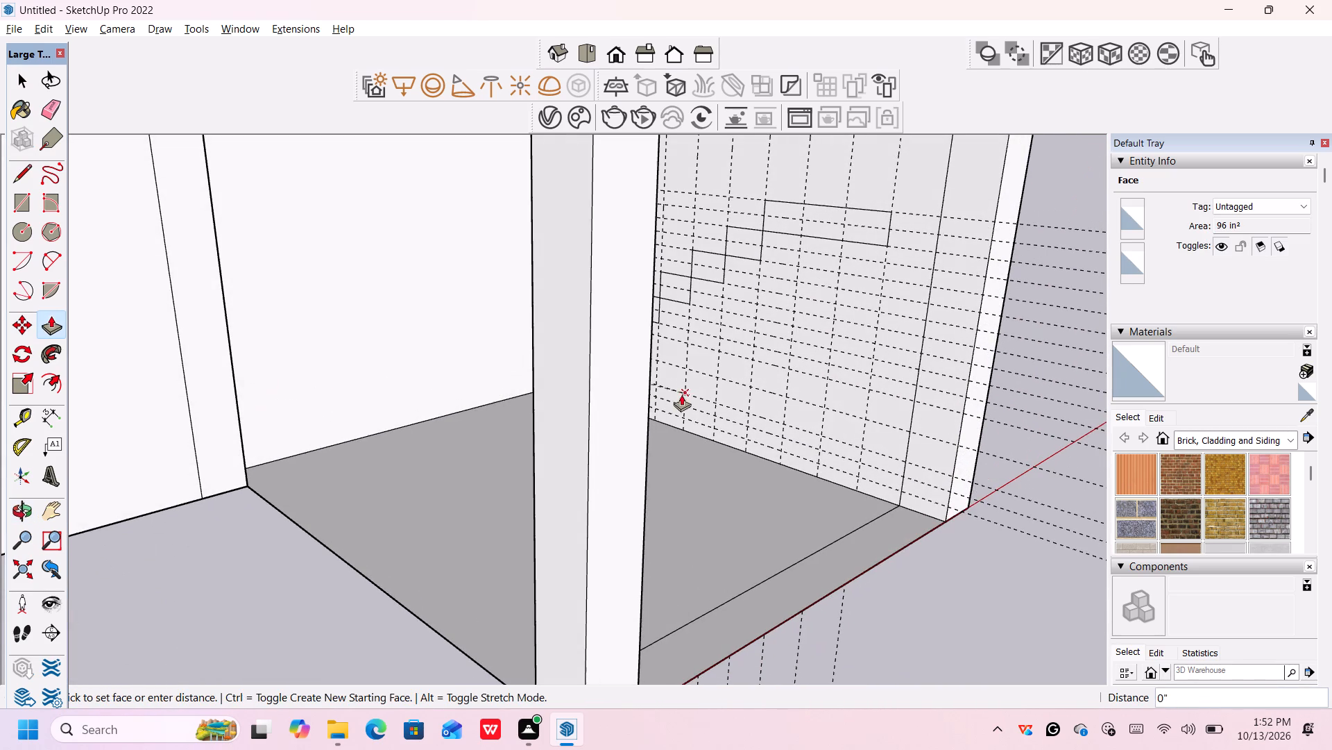
{"action": "middle_click_drag", "start_coordinate": [708, 434], "coordinate": [610, 453]}
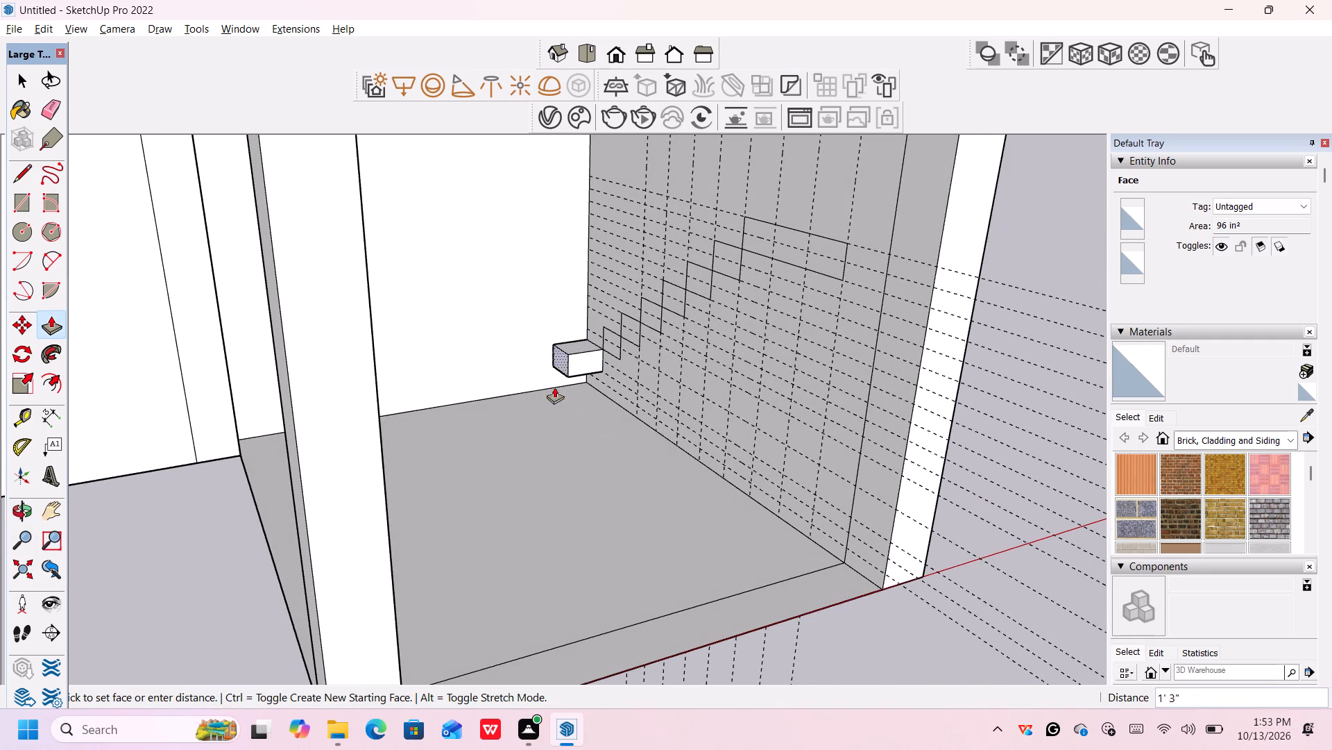
{"action": "scroll", "coordinate": [531, 381], "scroll_direction": "up", "scroll_amount": 5}
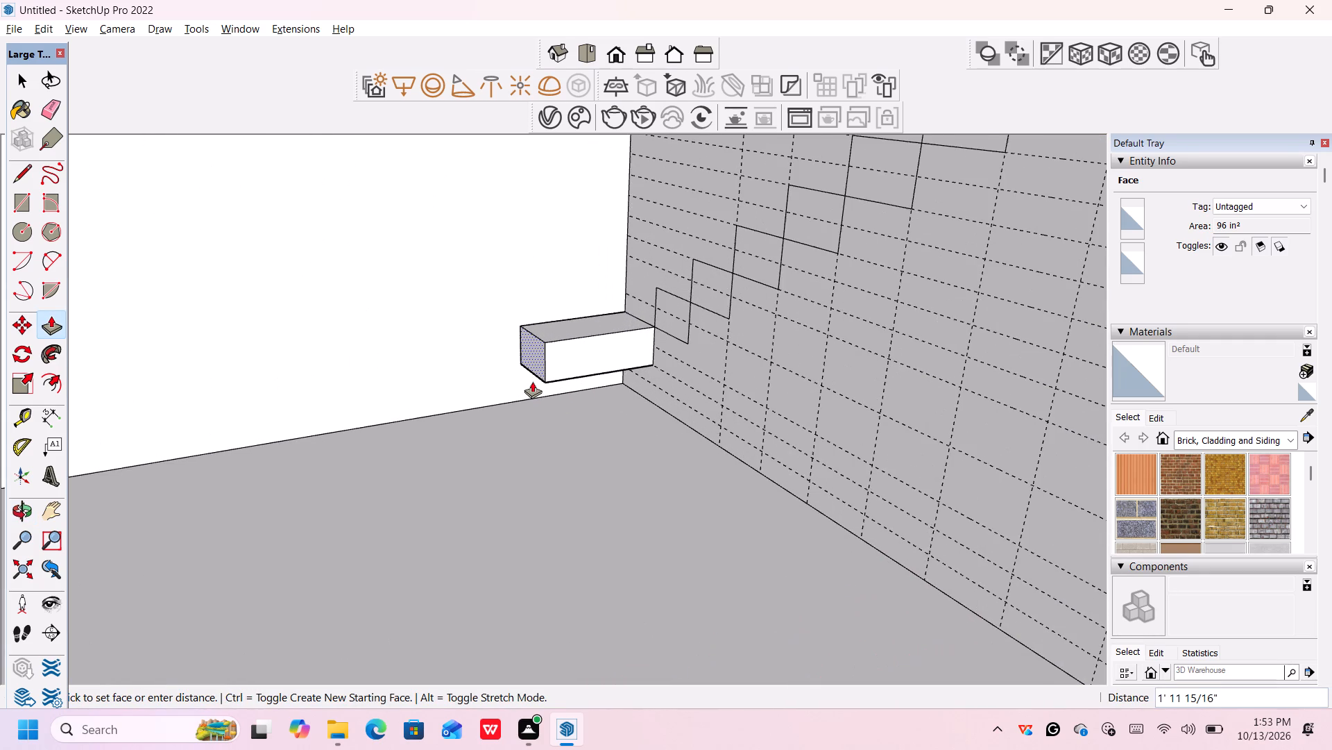
{"action": "scroll", "coordinate": [532, 381], "scroll_direction": "down", "scroll_amount": 8}
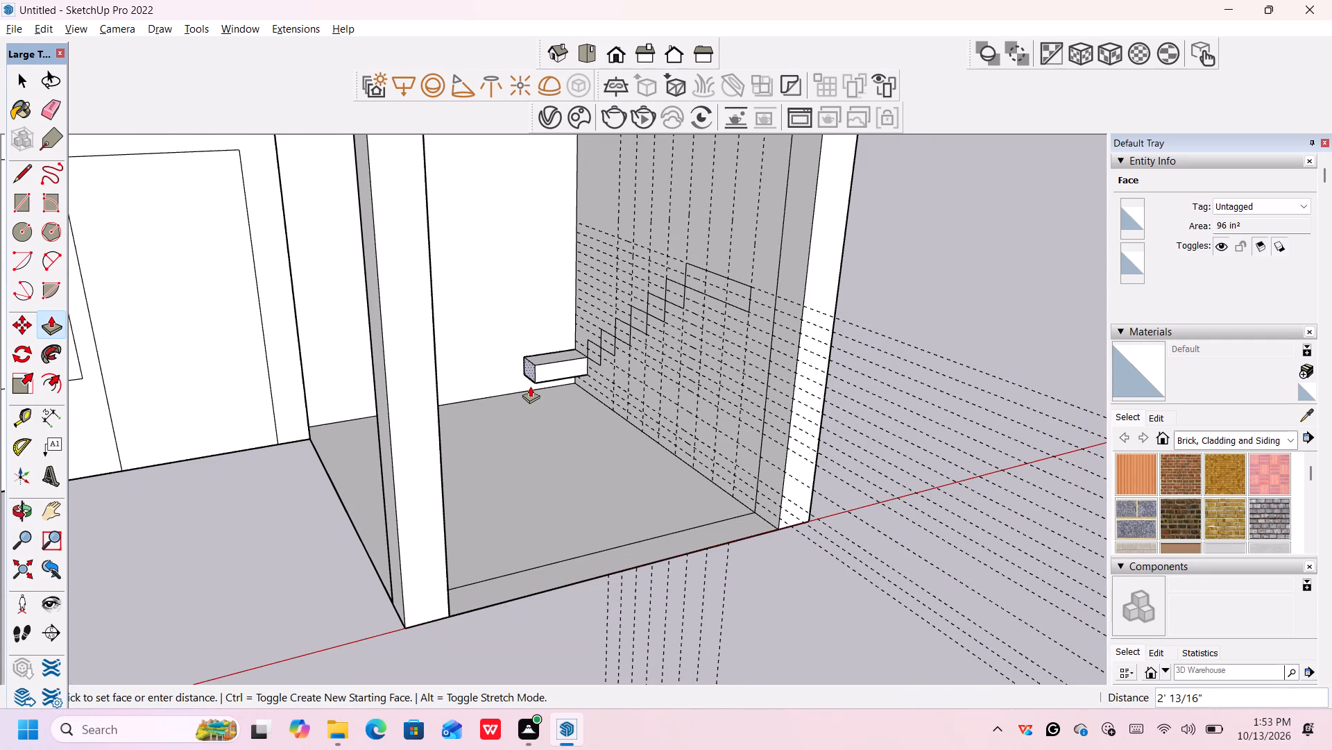
{"action": "scroll", "coordinate": [515, 391], "scroll_direction": "up", "scroll_amount": 1}
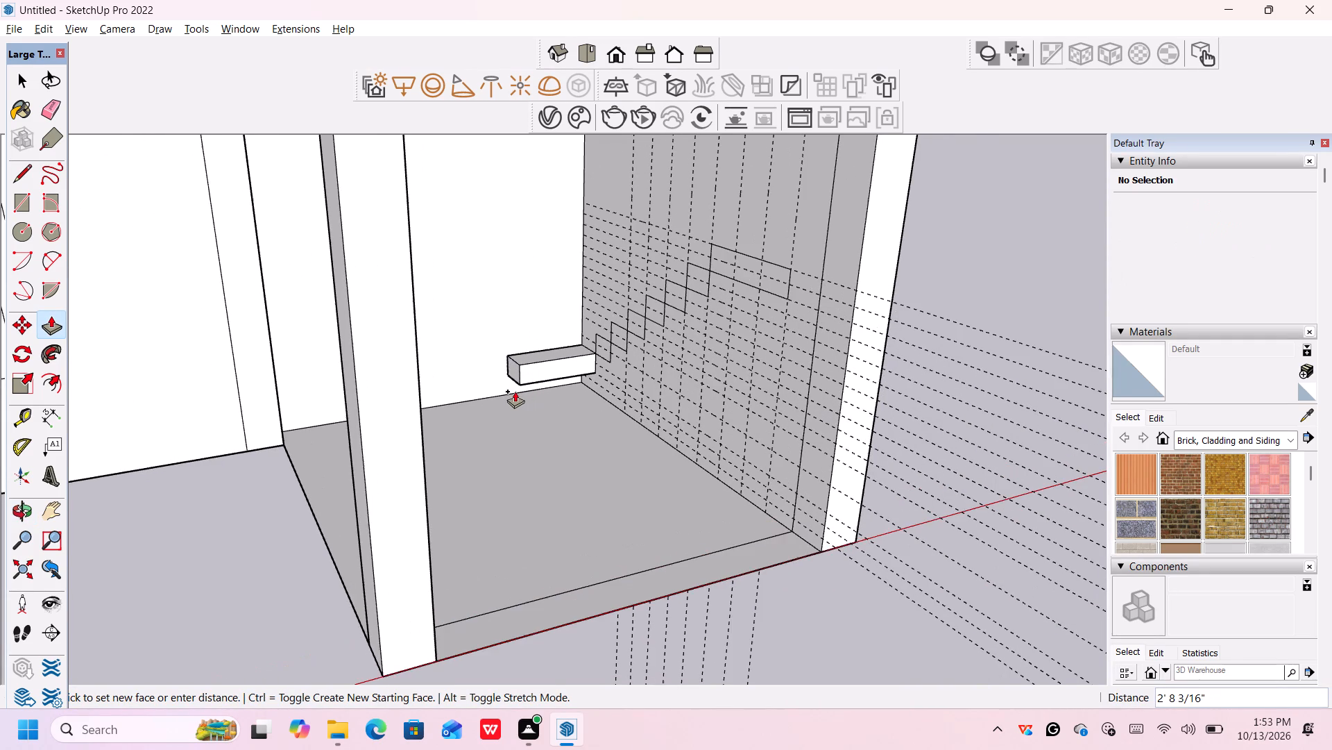
{"action": "scroll", "coordinate": [515, 391], "scroll_direction": "up", "scroll_amount": 1}
{"action": "middle_click_drag", "start_coordinate": [515, 392], "coordinate": [509, 432]}
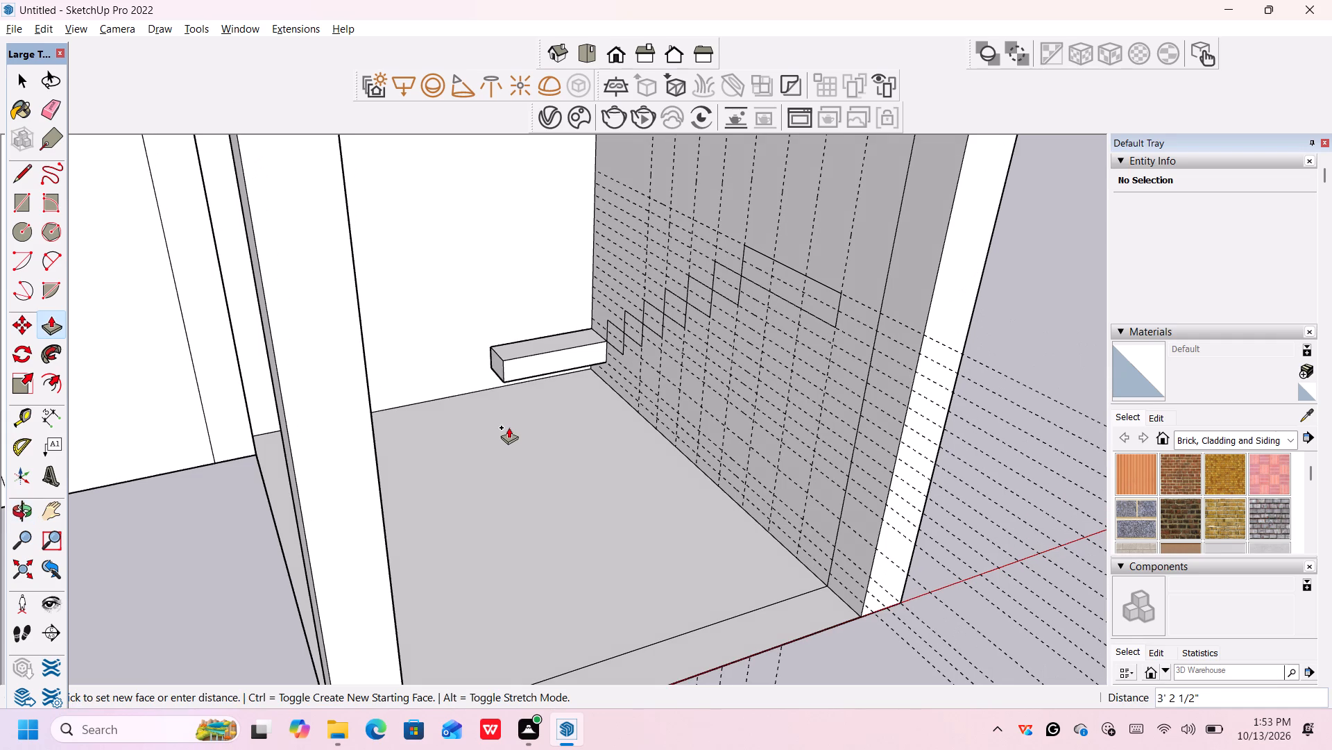
{"action": "type", "text": "4.5'"}
{"action": "key", "text": "Return"}
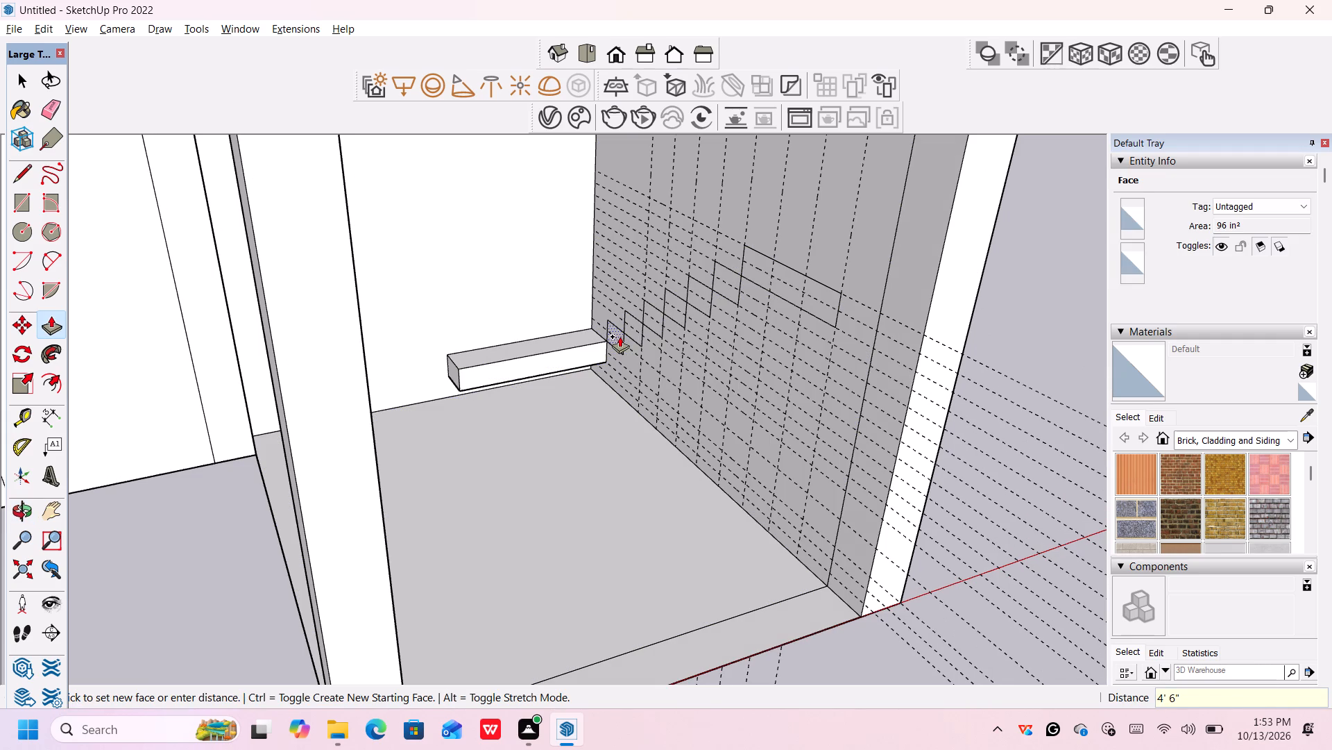
Extrude the second and third step faces from the wall corner 4.5' each.
{"action": "left_click", "coordinate": [621, 337]}
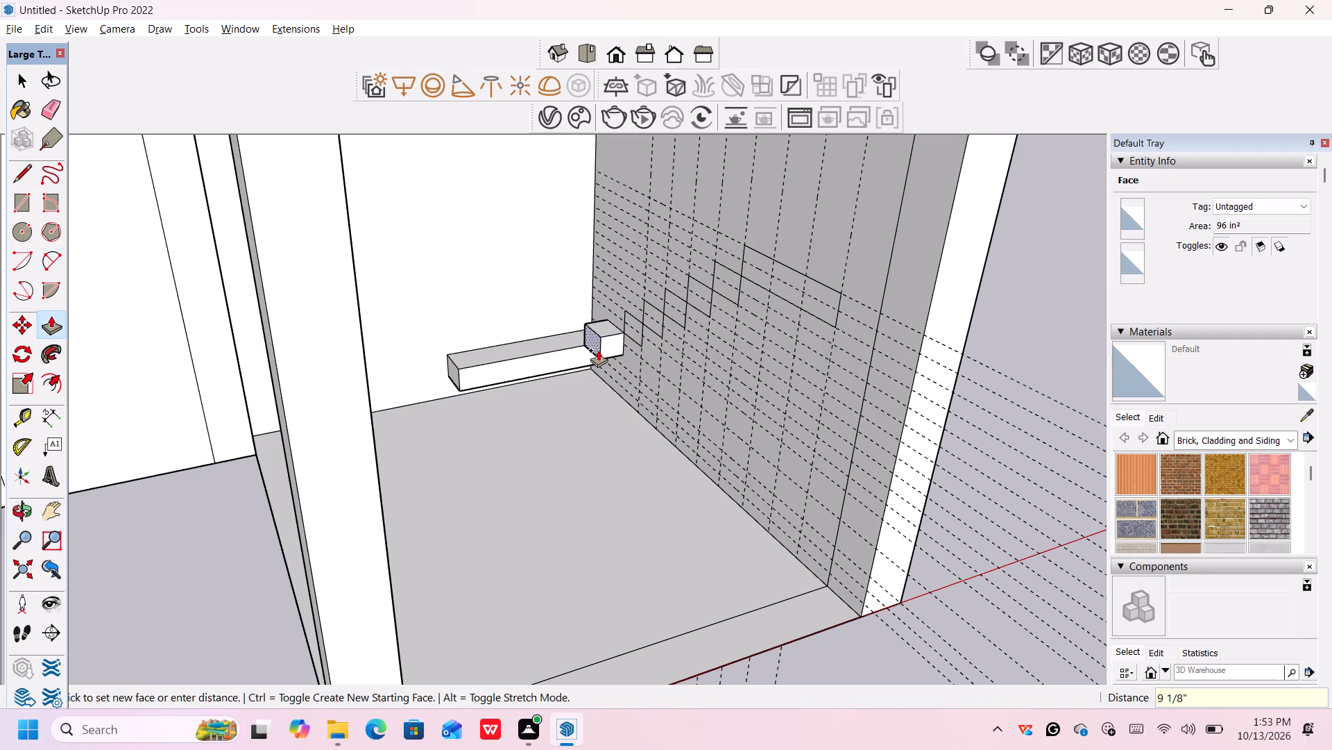
{"action": "type", "text": "4.5'"}
{"action": "key", "text": "Return"}
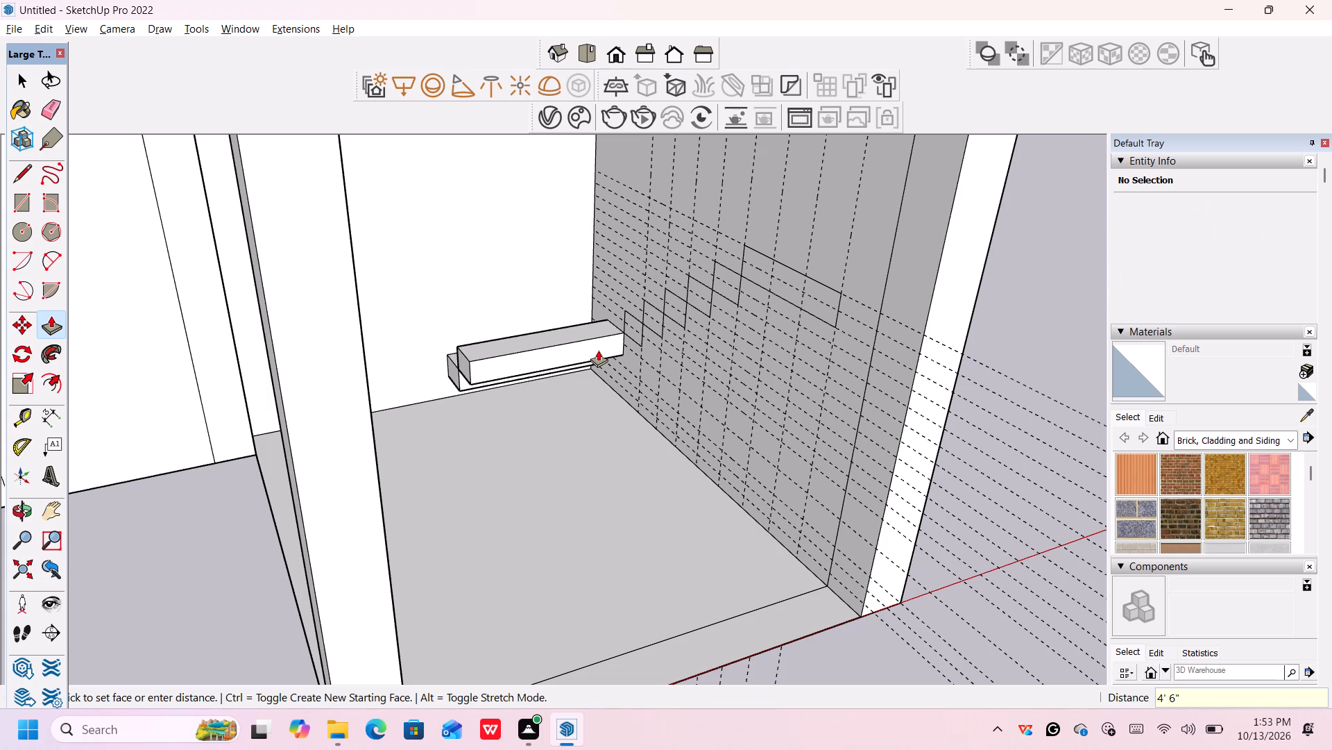
{"action": "left_click", "coordinate": [631, 330]}
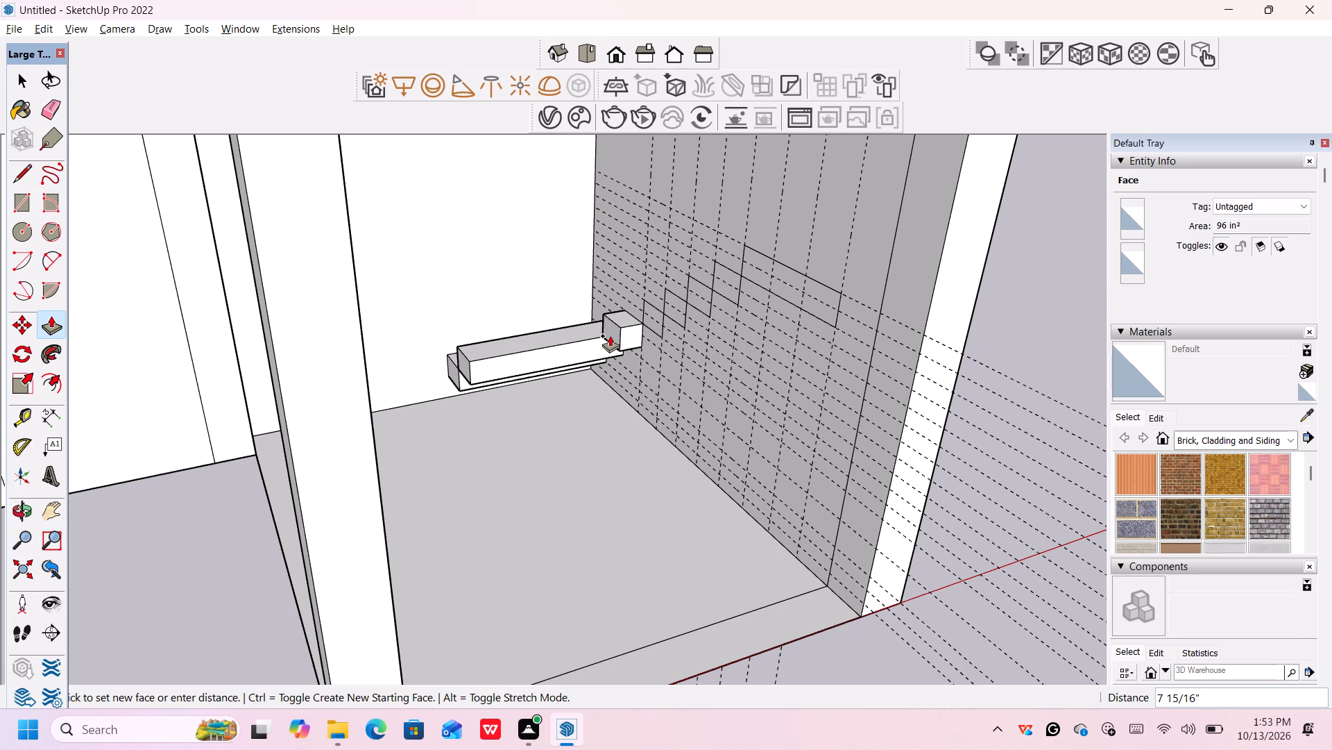
{"action": "type", "text": "4.5'"}
{"action": "key", "text": "Return"}
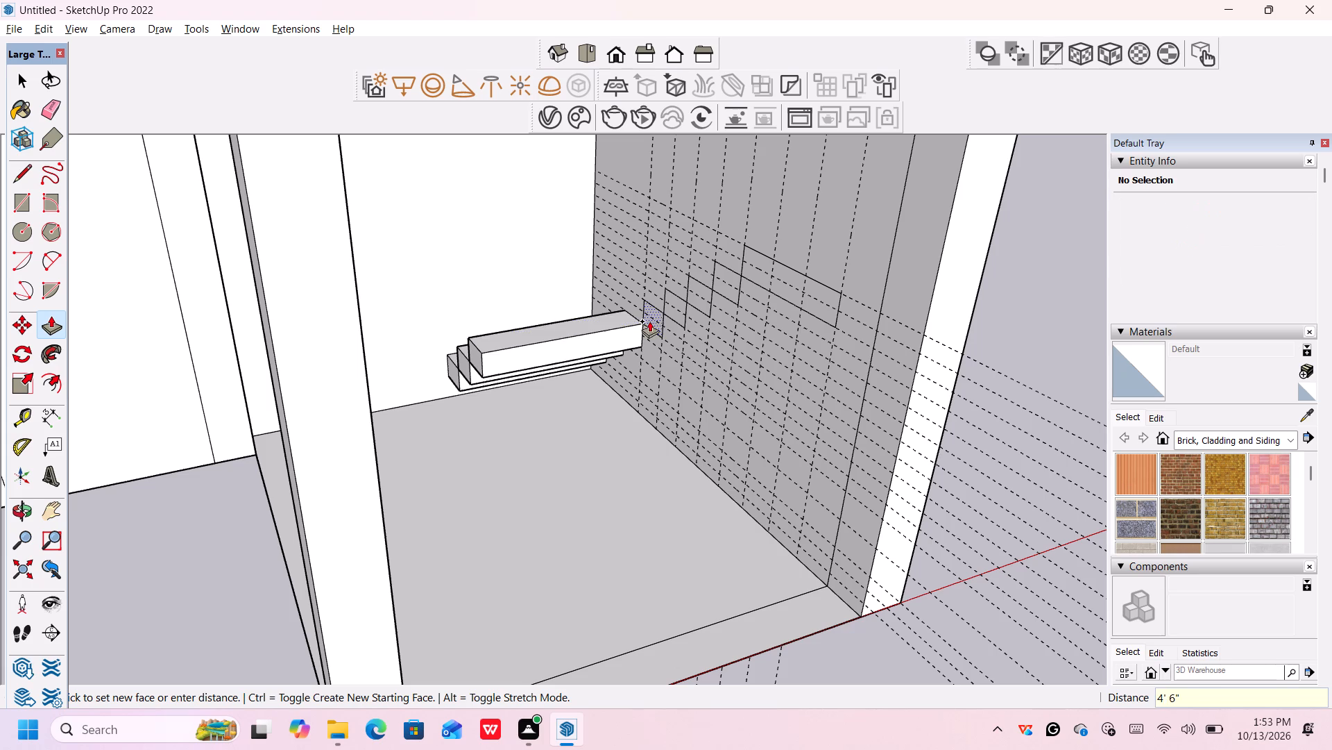
Extrude the fourth and fifth step faces 4.5' each into the bay.
{"action": "left_click", "coordinate": [657, 315]}
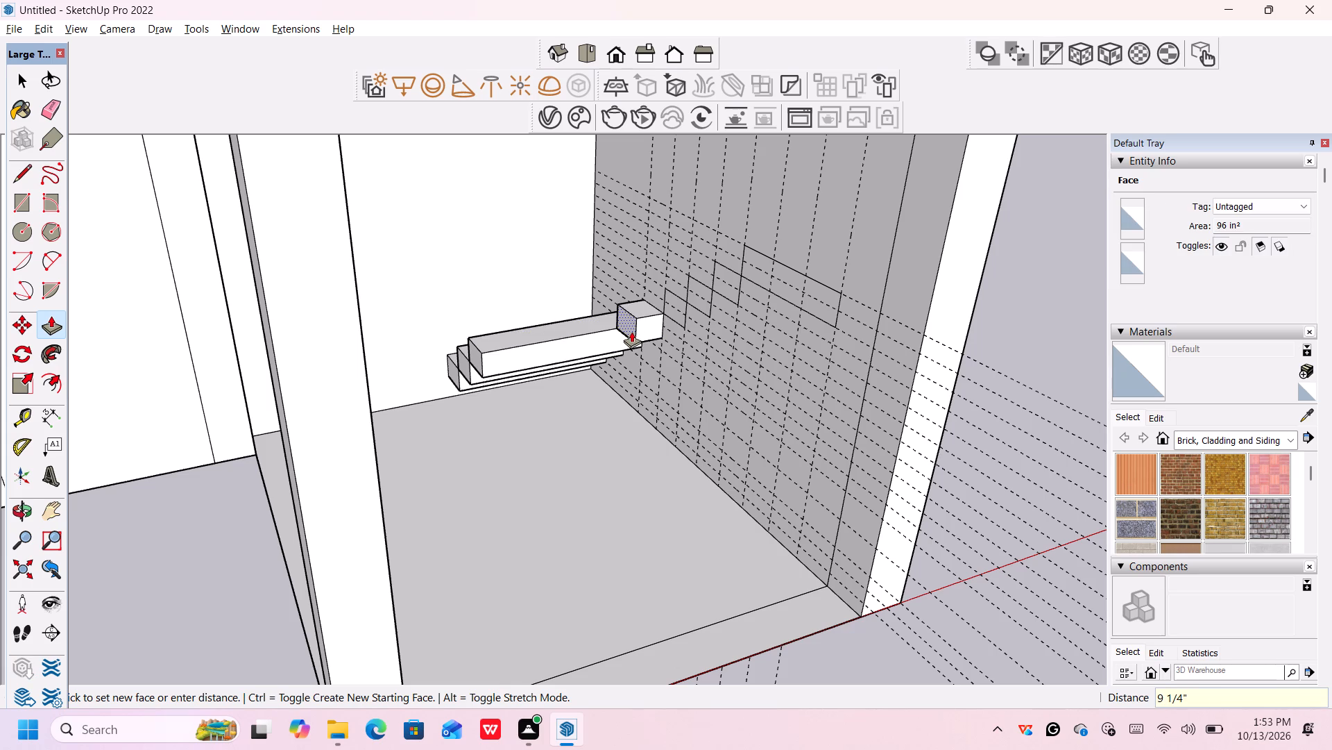
{"action": "type", "text": "4.5'"}
{"action": "key", "text": "Return"}
{"action": "left_click", "coordinate": [681, 303]}
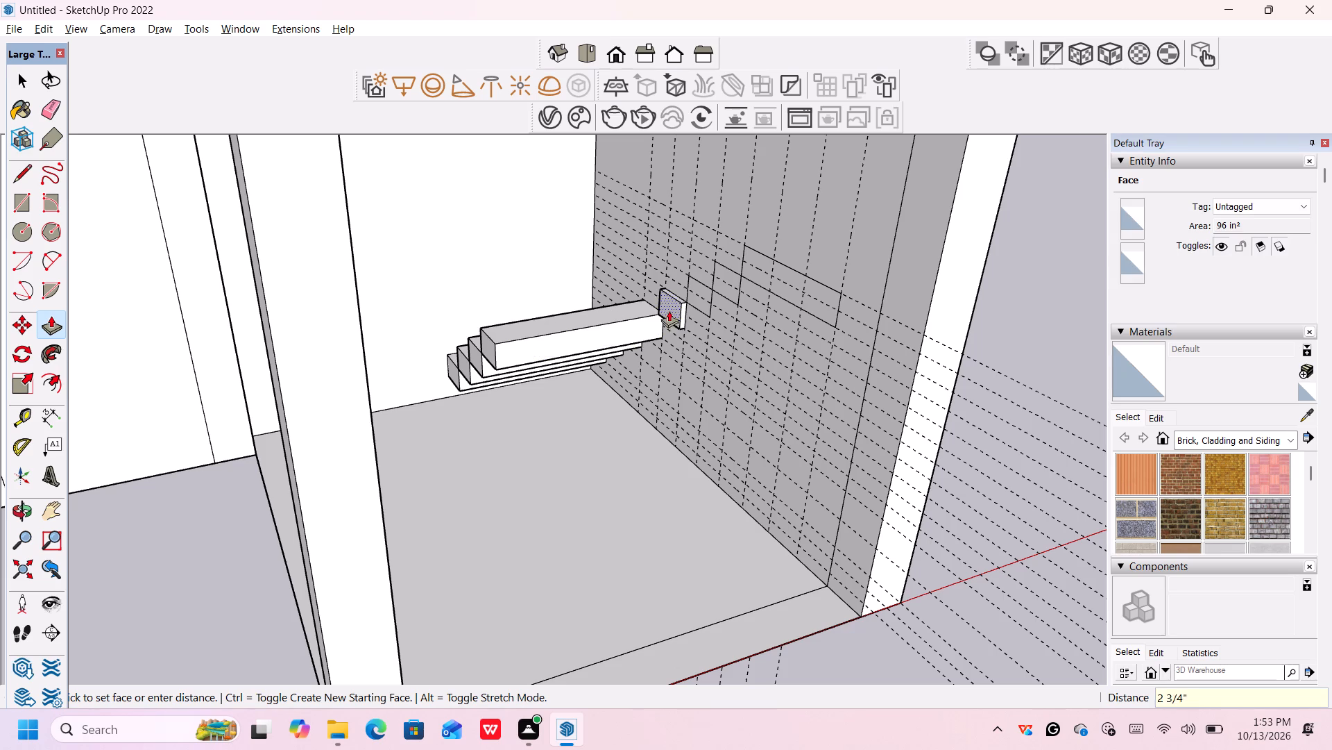
{"action": "type", "text": "4.5'"}
{"action": "key", "text": "Return"}
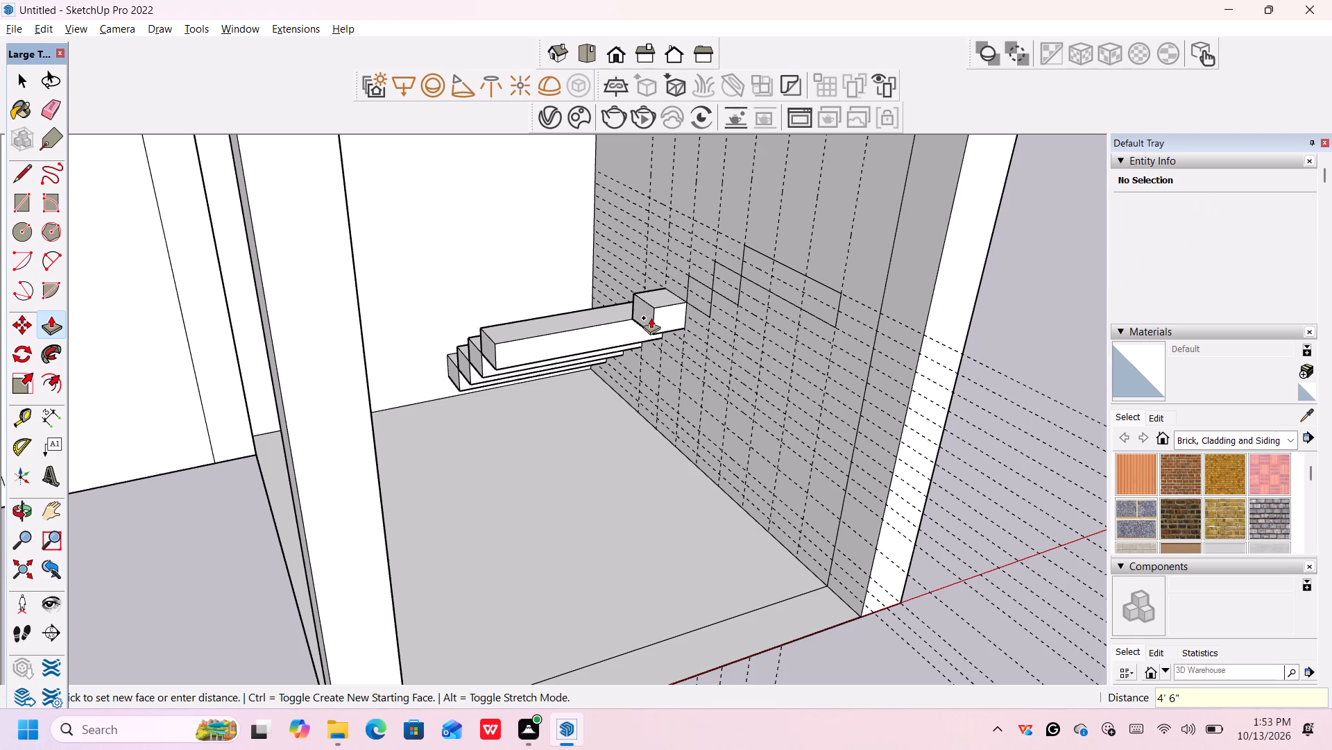
Extrude the sixth and seventh step faces, the last two before the landing, 4.5' each.
{"action": "left_click", "coordinate": [708, 294]}
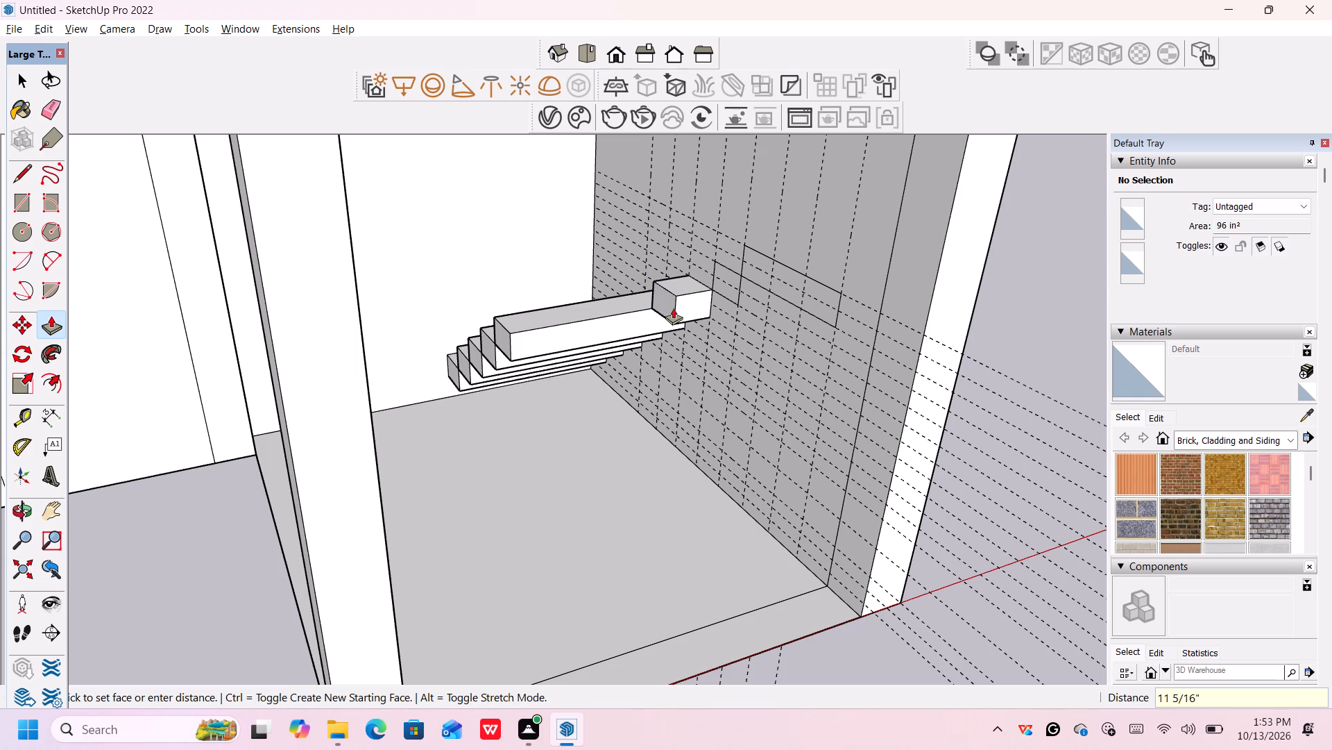
{"action": "type", "text": "4.5'"}
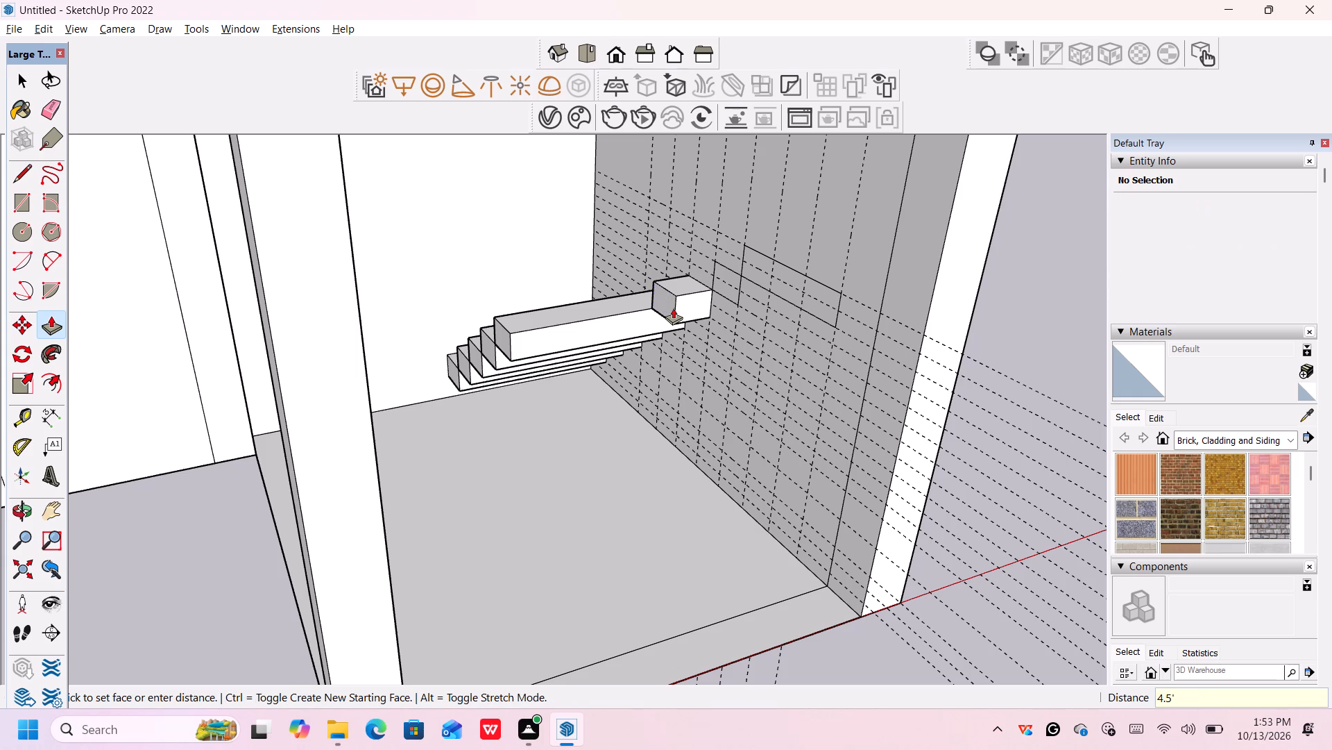
{"action": "key", "text": "Return"}
{"action": "left_click", "coordinate": [729, 284]}
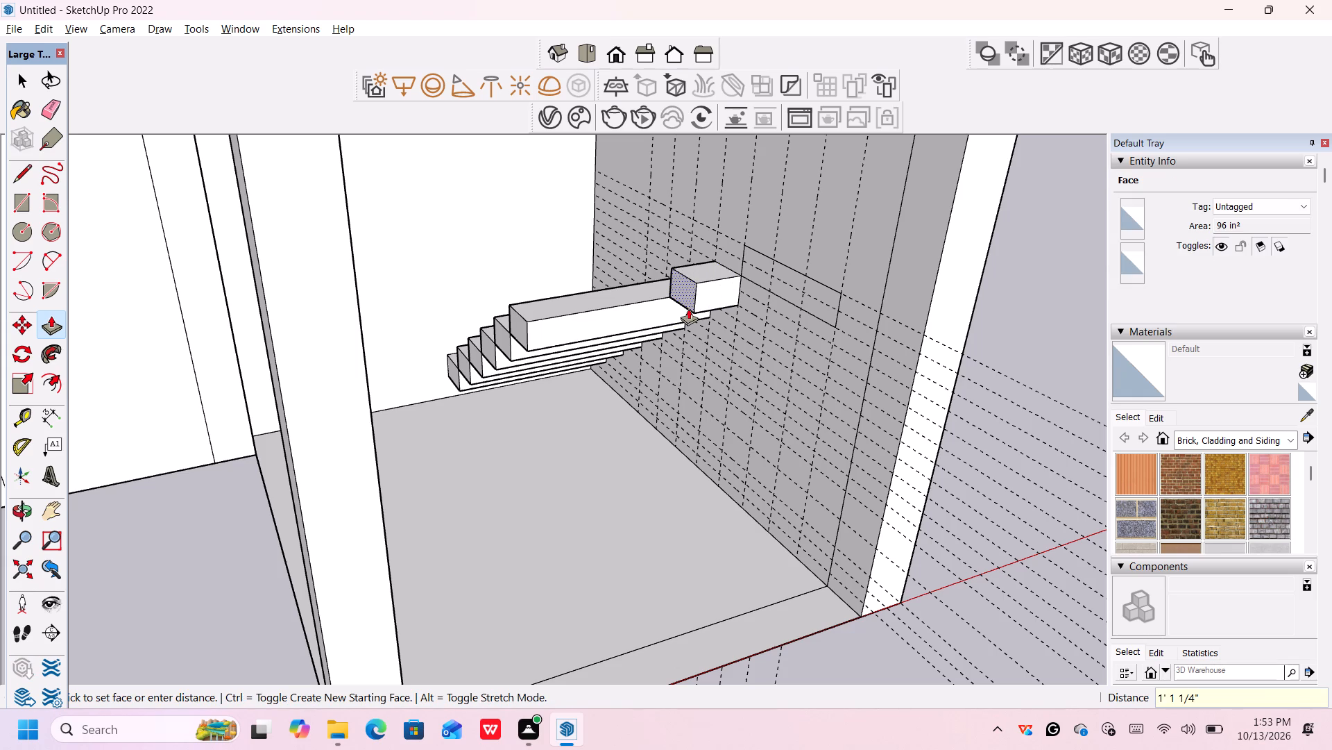
{"action": "type", "text": "4."}
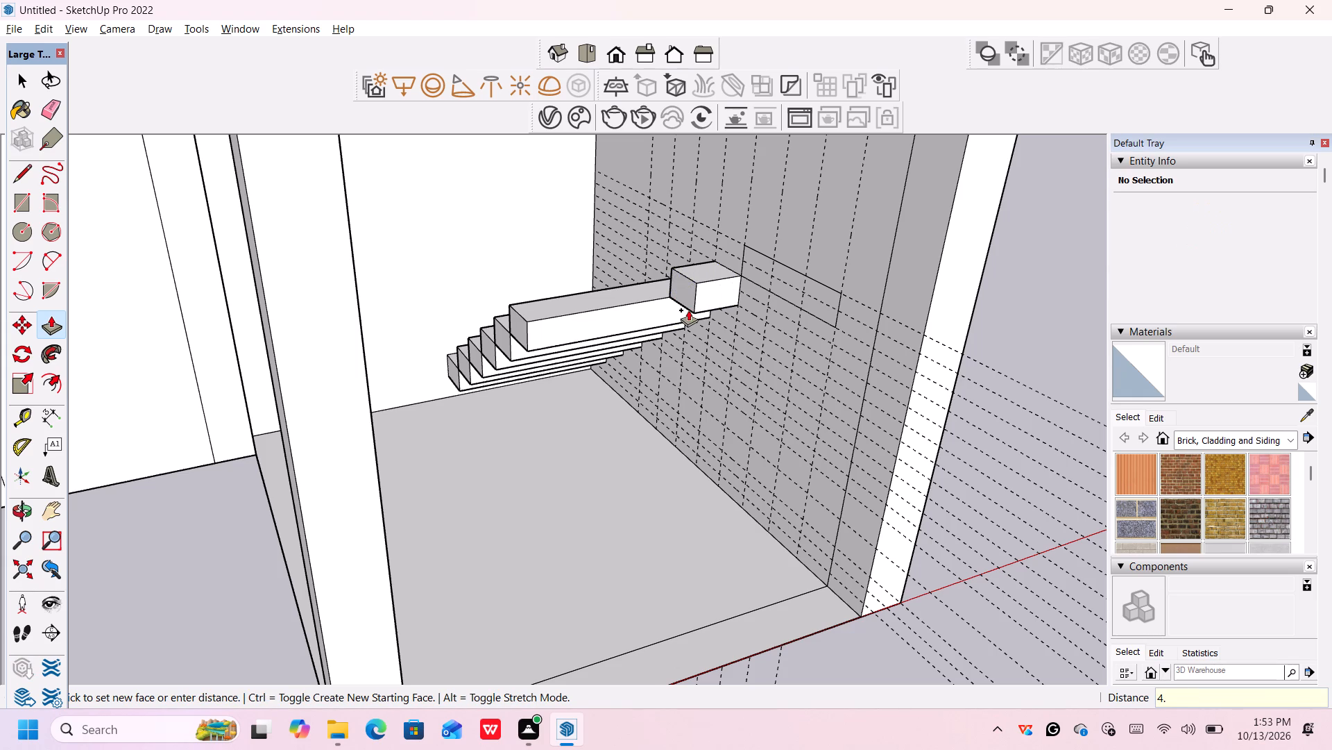
{"action": "type", "text": "5'"}
{"action": "key", "text": "Return"}
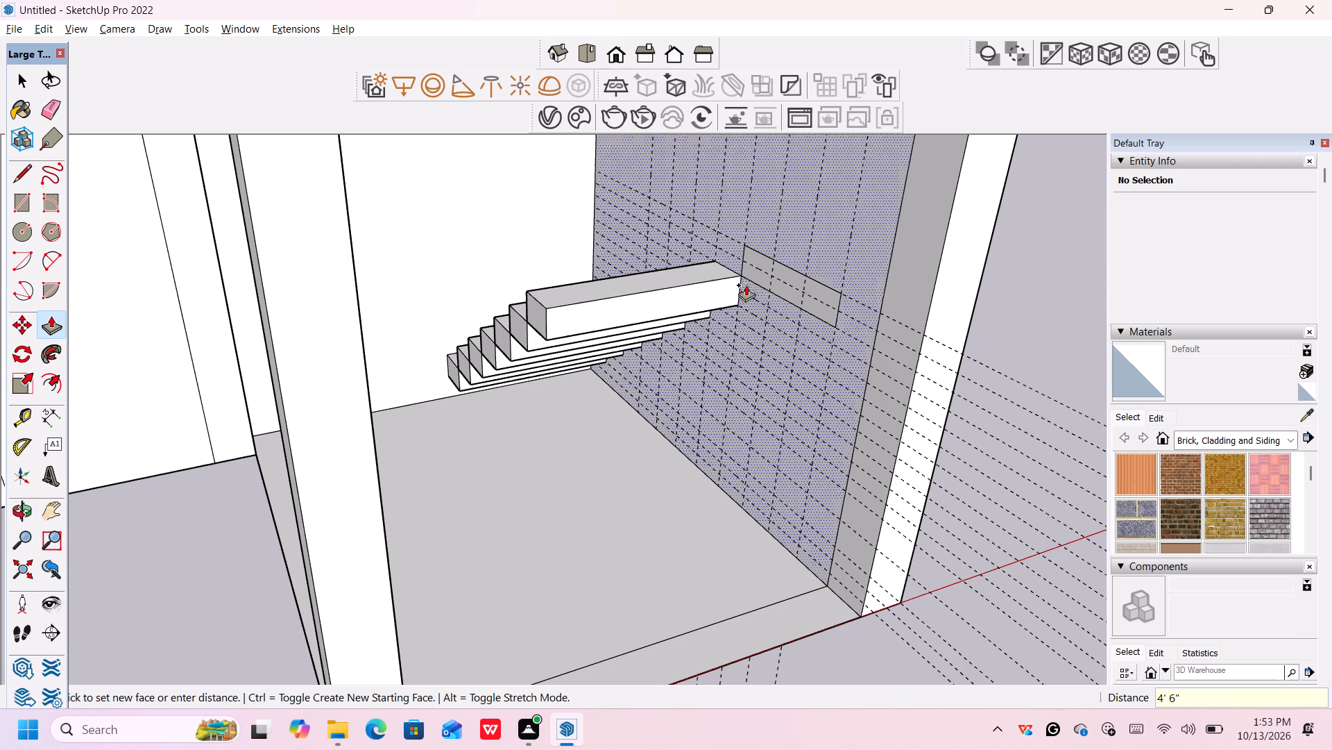
Extrude the landing's face 4.5' from the wall, matching the width of the steps.
{"action": "left_click", "coordinate": [771, 264]}
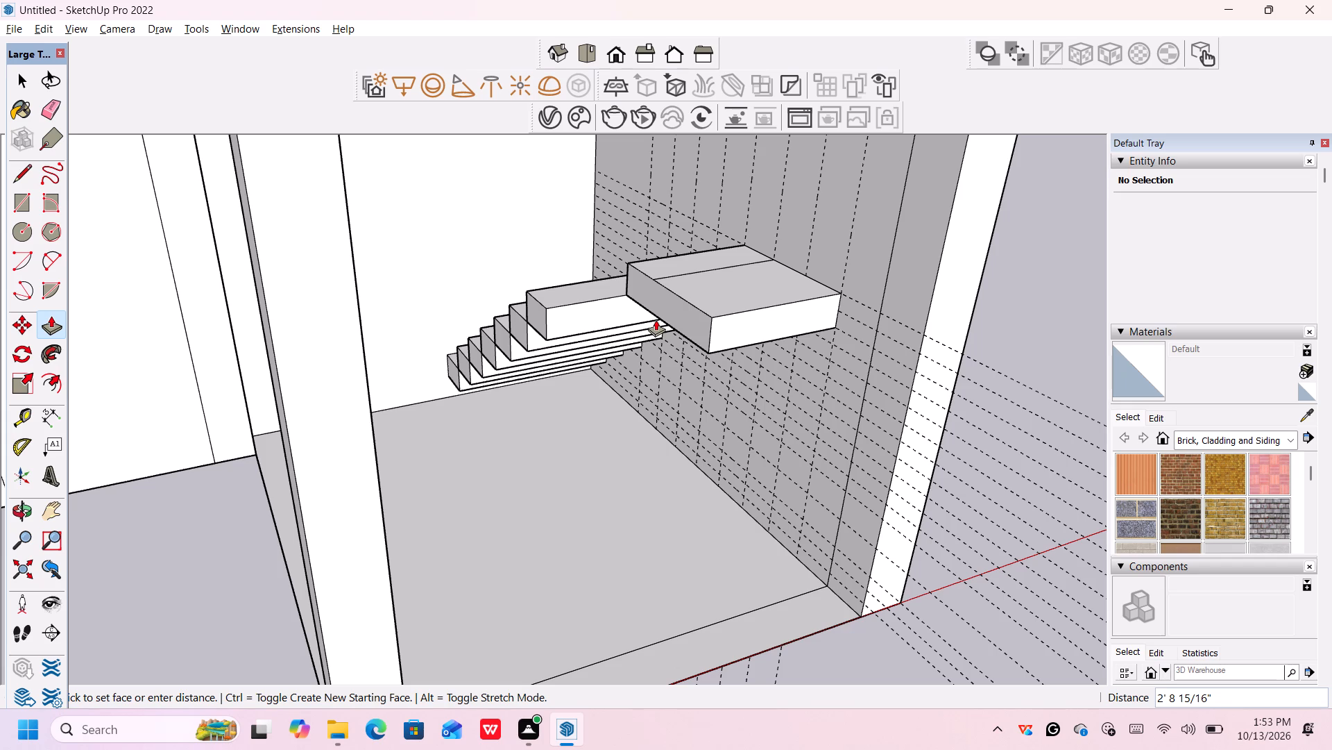
{"action": "key", "text": "4"}
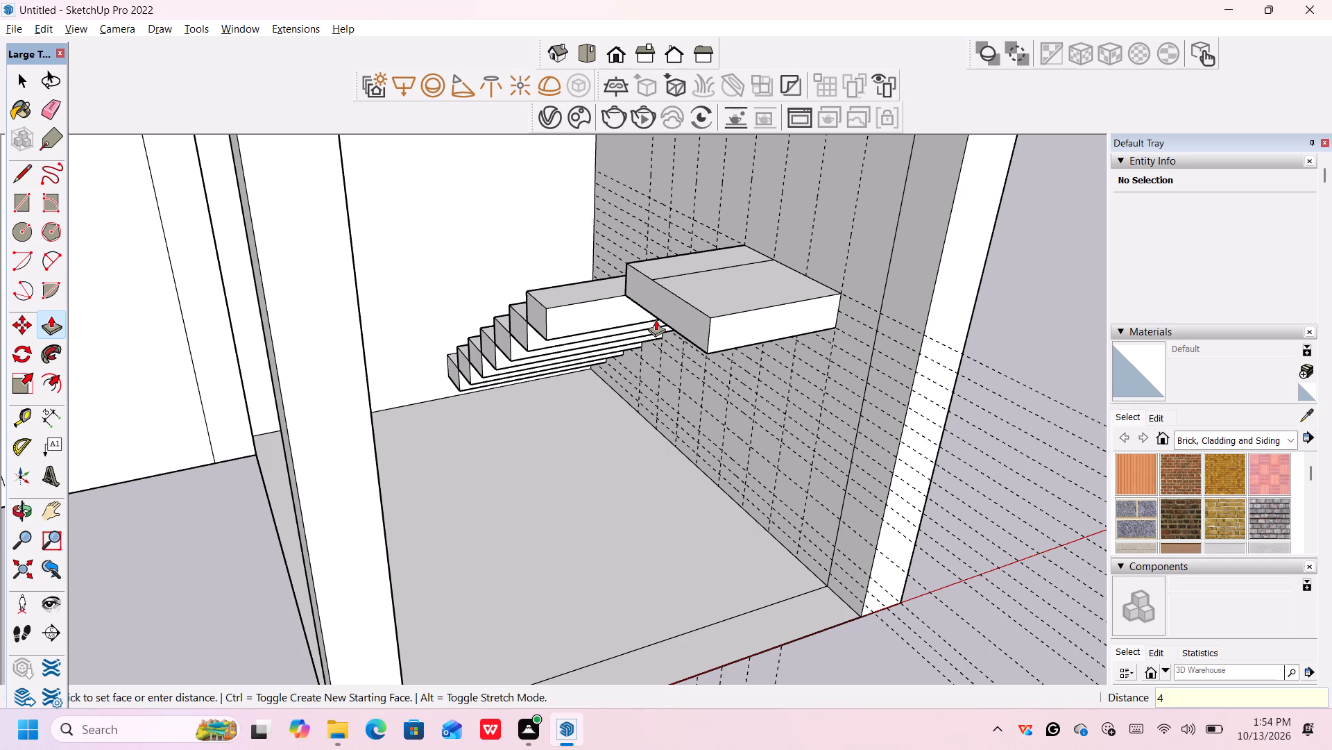
{"action": "key", "text": "period"}
{"action": "type", "text": "5'"}
{"action": "key", "text": "Return"}
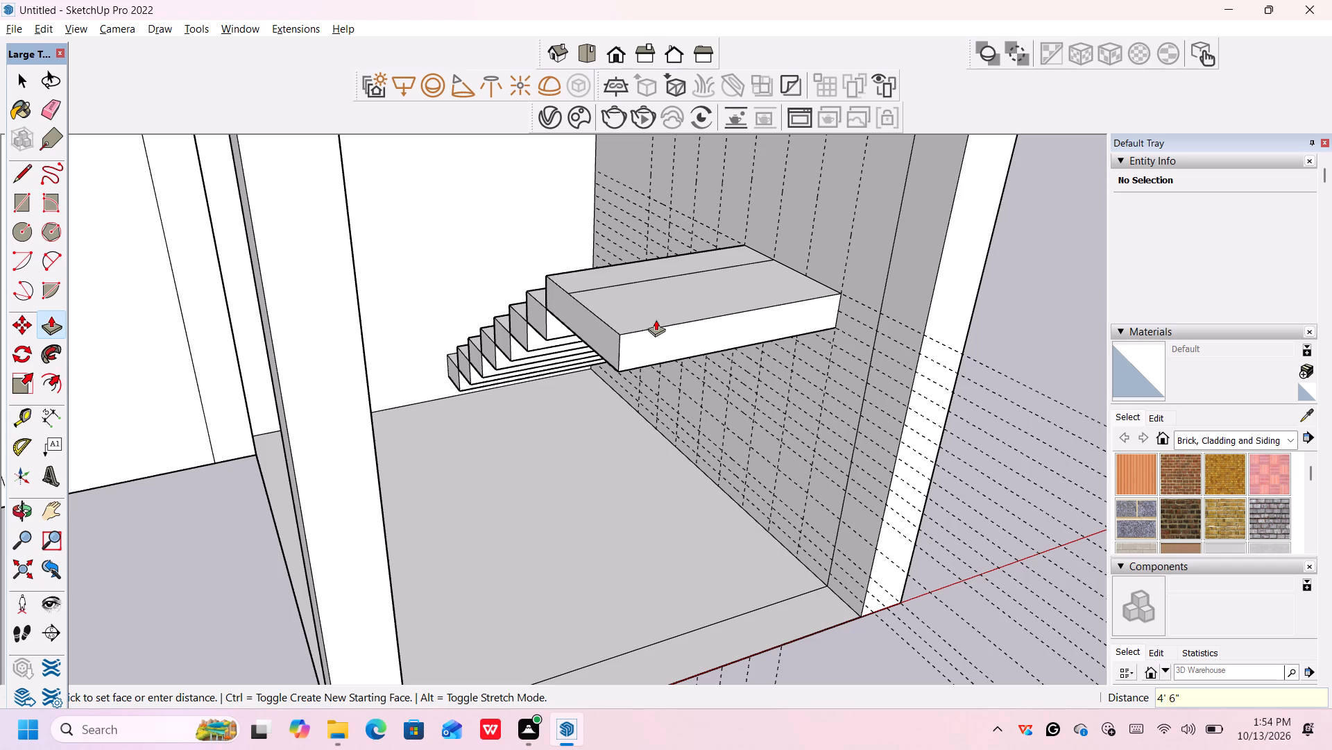
Delete all the horizontal riser guides that run along the stair wall and past the building.
{"action": "scroll", "coordinate": [683, 401], "scroll_direction": "down", "scroll_amount": 1}
{"action": "scroll", "coordinate": [683, 400], "scroll_direction": "up", "scroll_amount": 1}
{"action": "scroll", "coordinate": [684, 400], "scroll_direction": "down", "scroll_amount": 3}
{"action": "scroll", "coordinate": [871, 394], "scroll_direction": "down", "scroll_amount": 4}
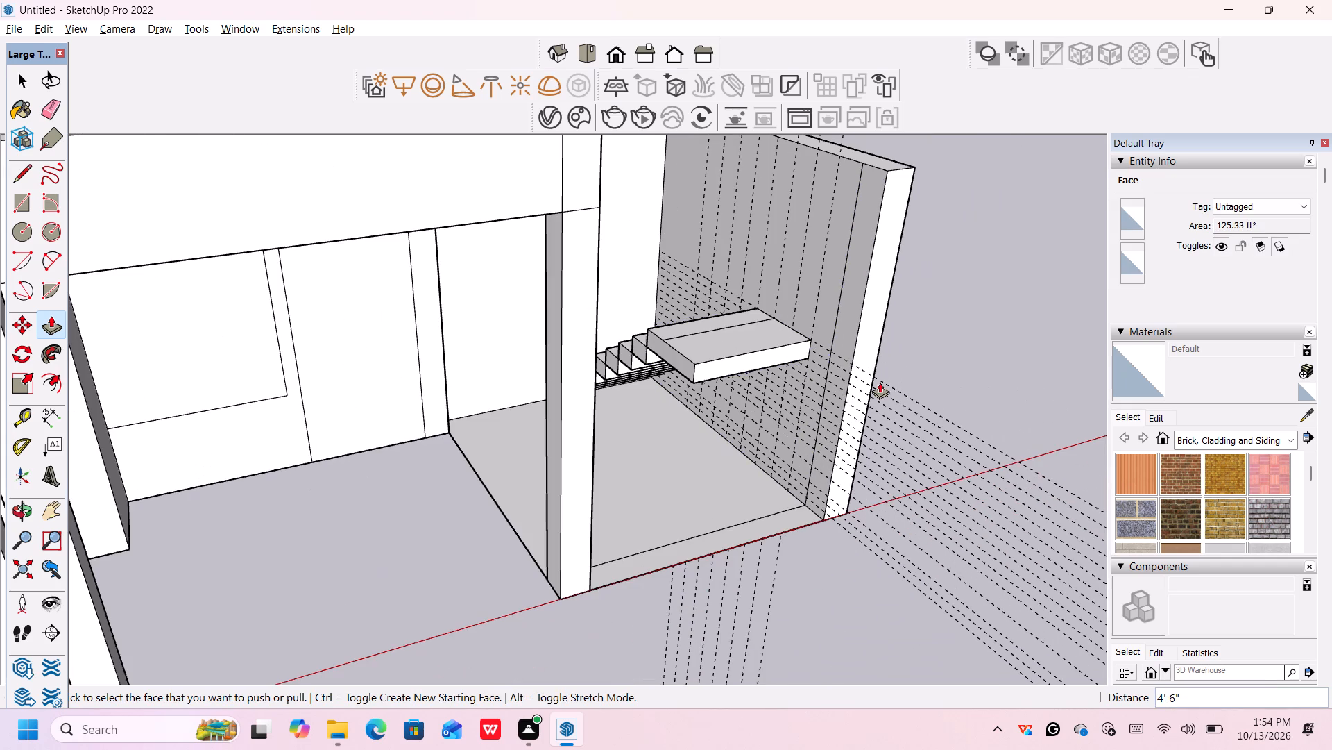
{"action": "middle_click_drag", "start_coordinate": [910, 377], "coordinate": [899, 342]}
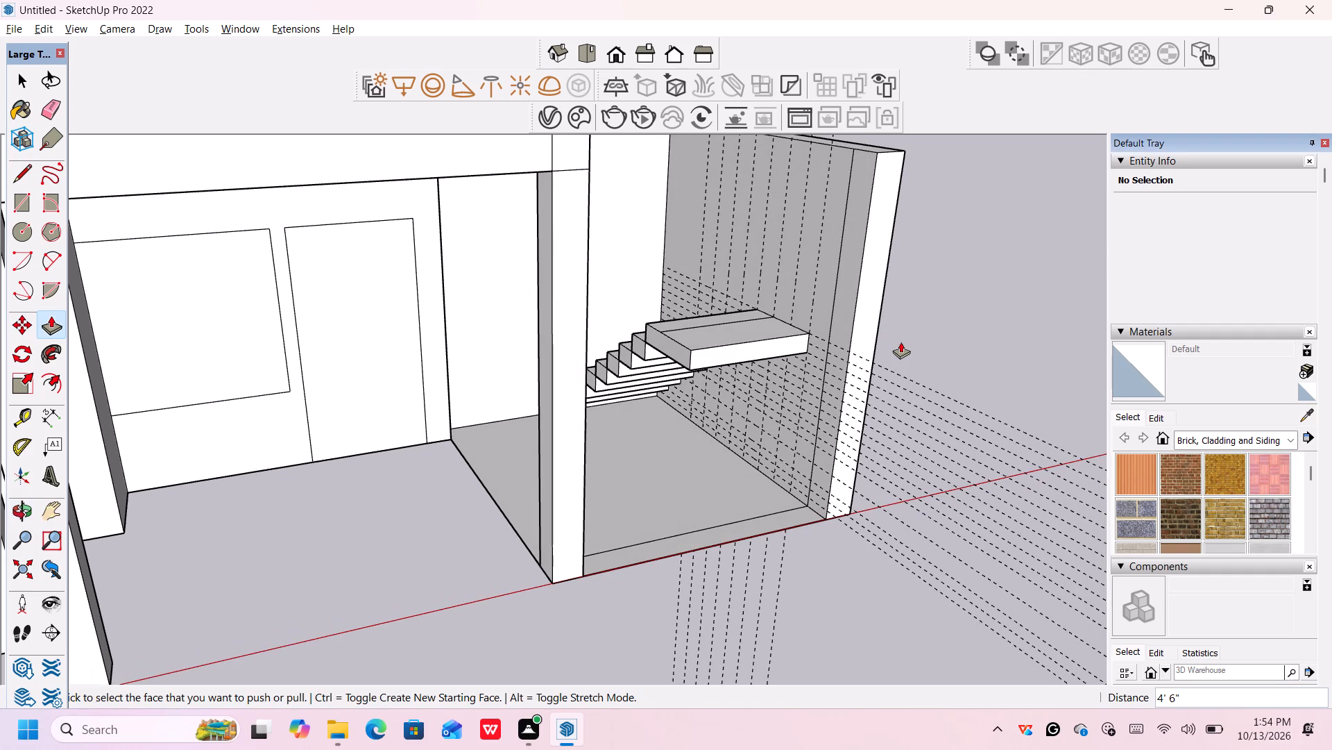
{"action": "key", "text": "space"}
{"action": "left_click_drag", "start_coordinate": [984, 374], "coordinate": [984, 380]}
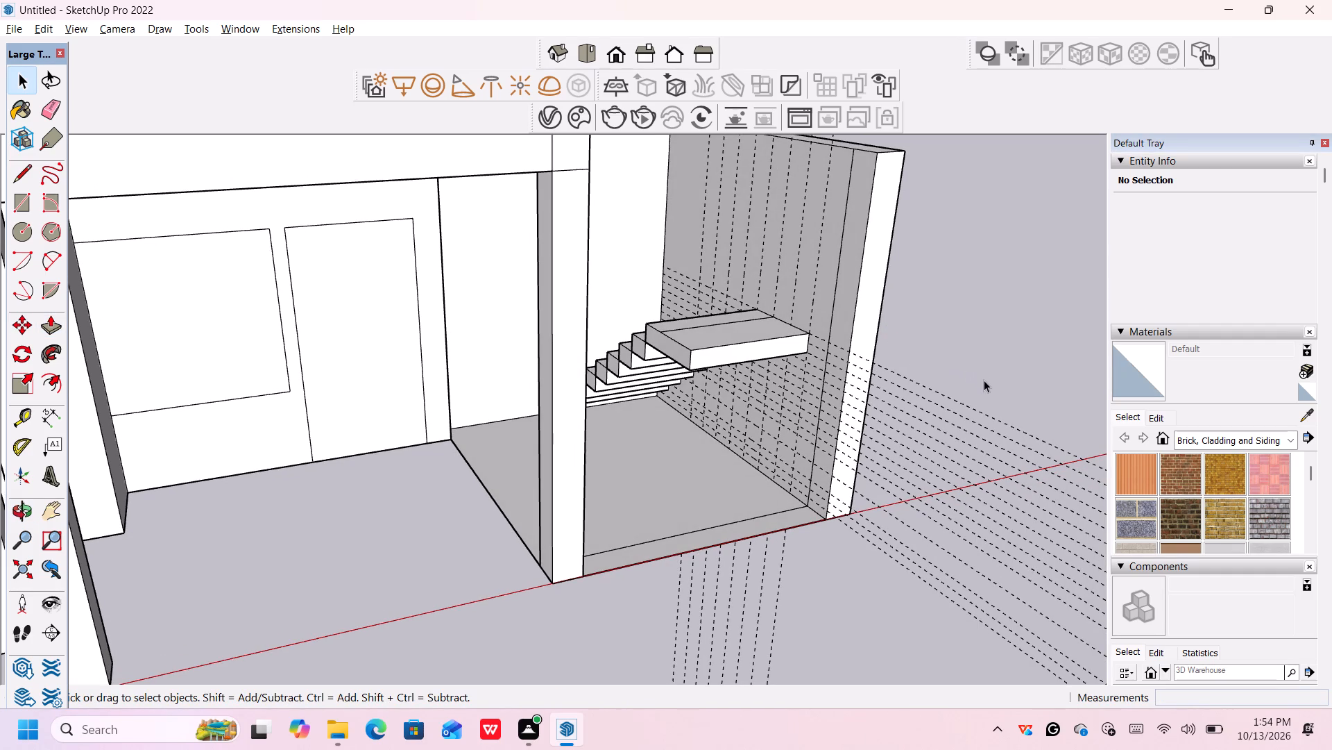
{"action": "left_click_drag", "start_coordinate": [984, 380], "coordinate": [900, 657]}
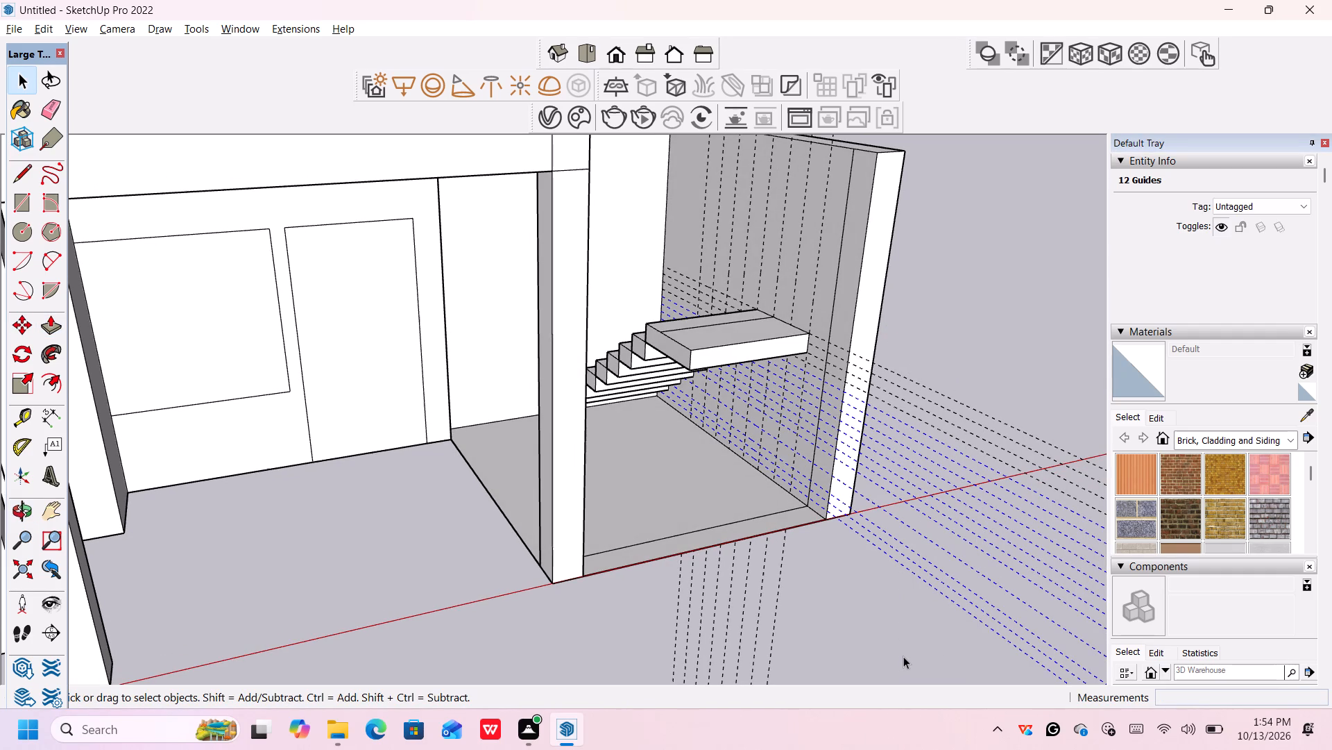
{"action": "key", "text": "Delete"}
{"action": "left_click_drag", "start_coordinate": [1034, 378], "coordinate": [1016, 408]}
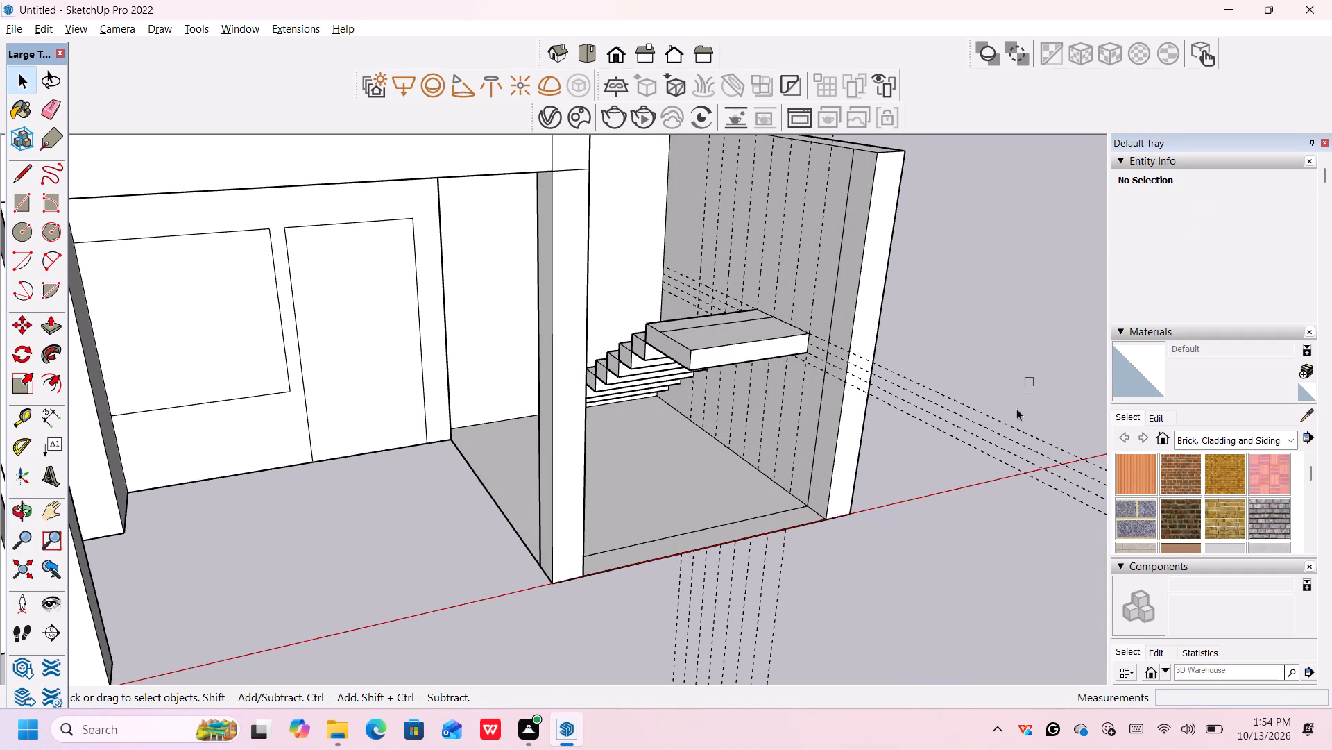
{"action": "left_click_drag", "start_coordinate": [1016, 408], "coordinate": [959, 501]}
{"action": "key", "text": "Delete"}
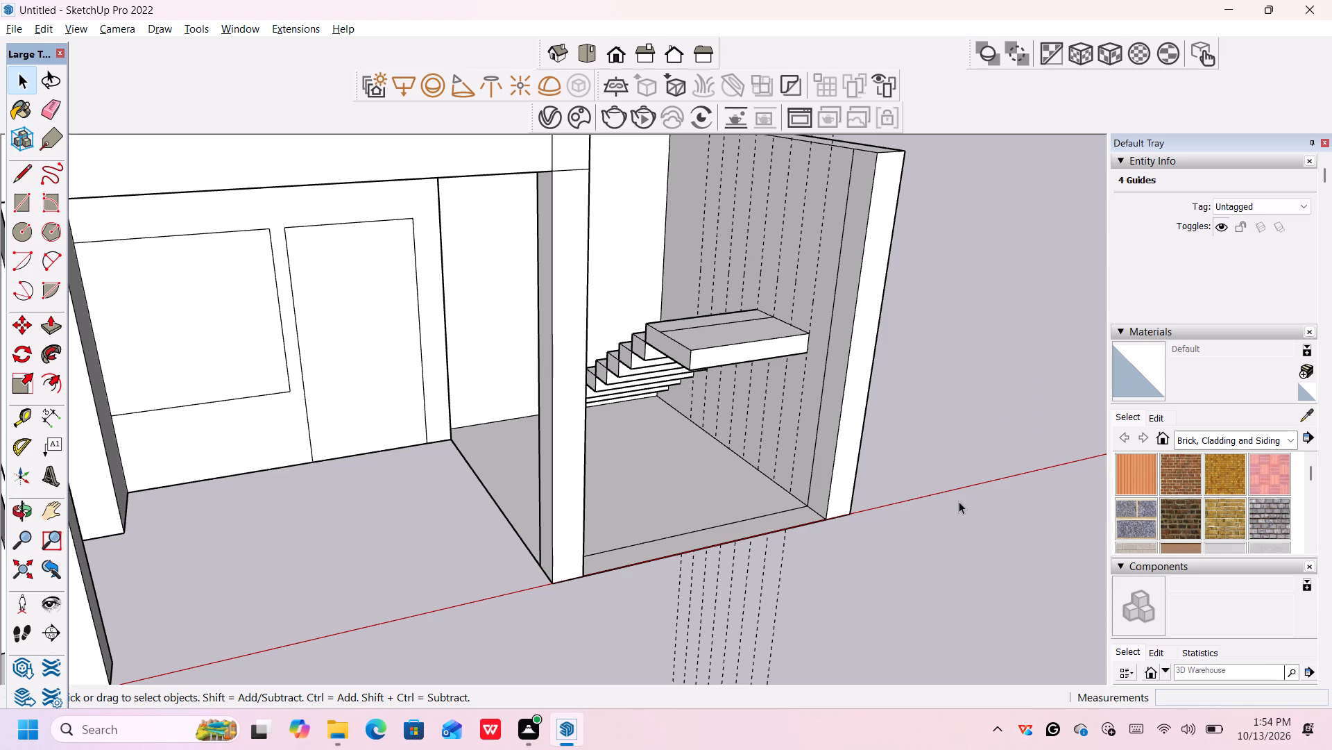
Delete all the vertical tread guides on the stair wall.
{"action": "left_click_drag", "start_coordinate": [806, 609], "coordinate": [656, 665]}
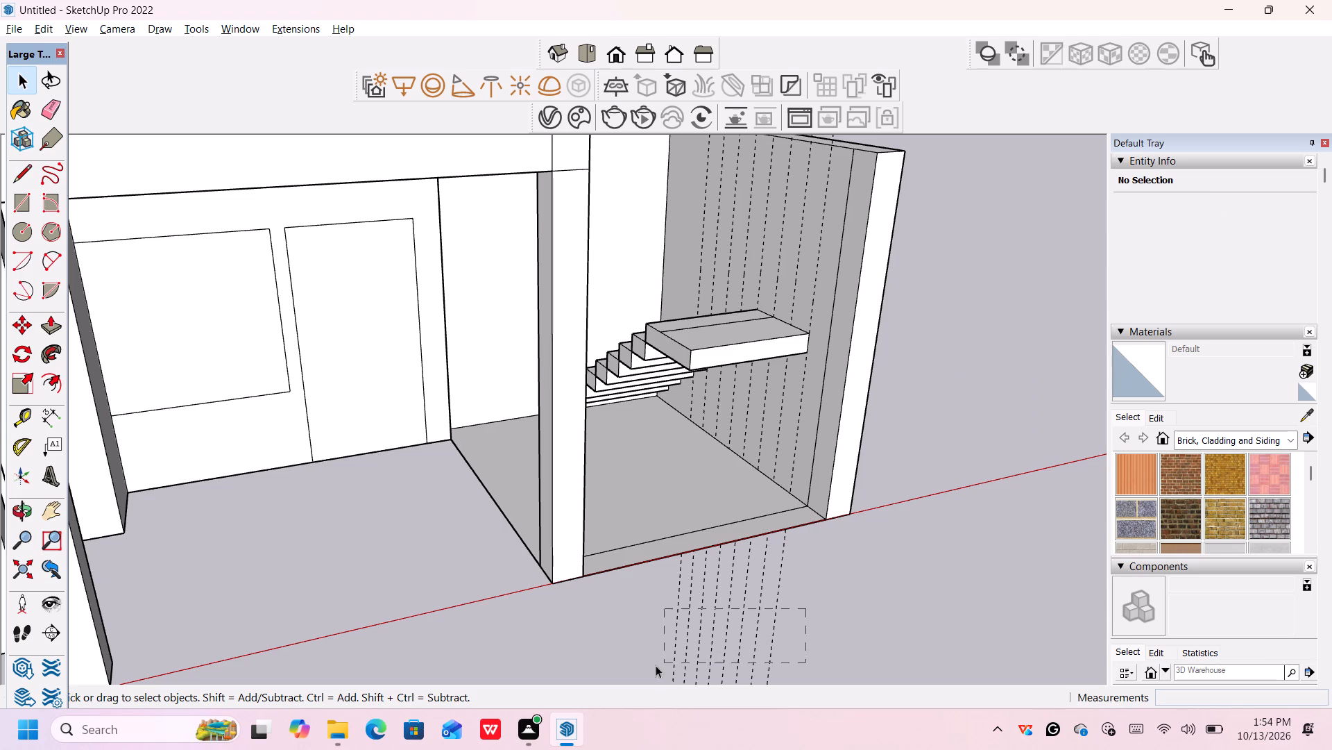
{"action": "left_click_drag", "start_coordinate": [656, 665], "coordinate": [651, 667]}
{"action": "key", "text": "Delete"}
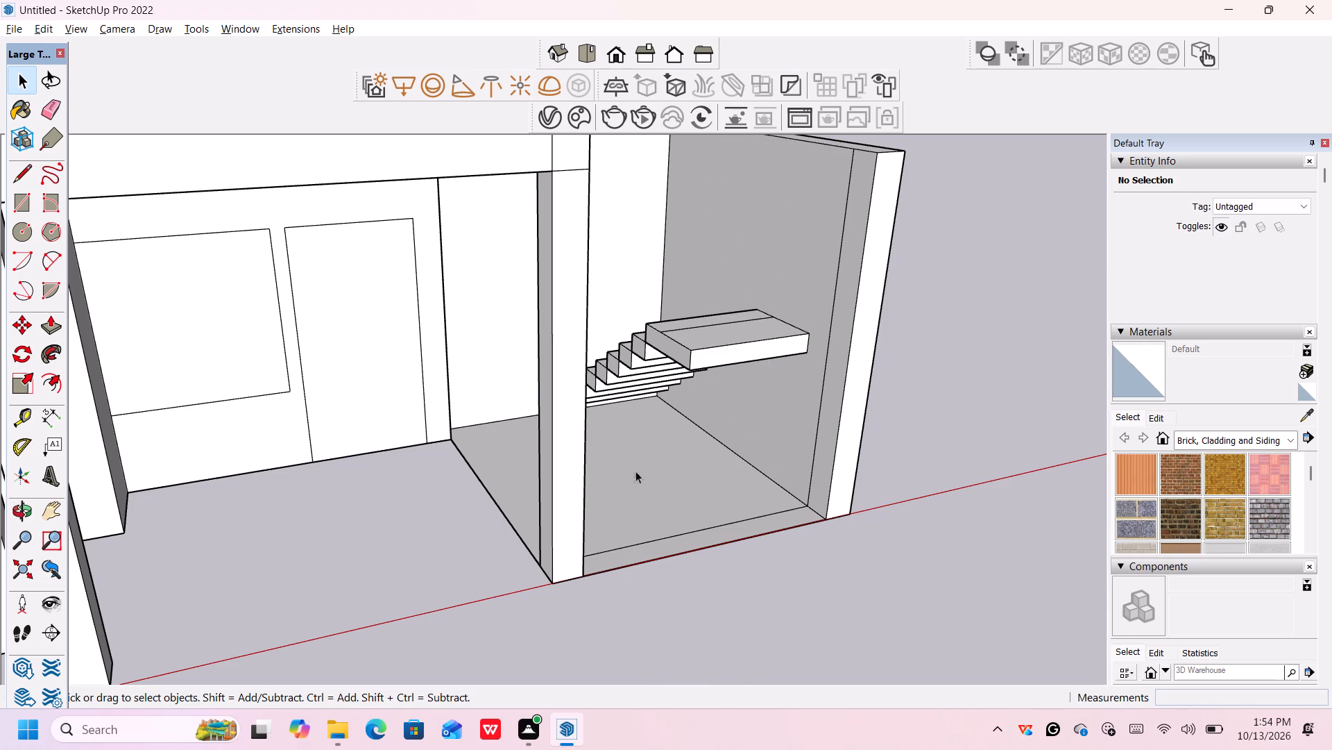
Examine the staircase and landing in the side bay from both sides of the bay.
{"action": "scroll", "coordinate": [692, 421], "scroll_direction": "up", "scroll_amount": 4}
{"action": "middle_click_drag", "start_coordinate": [786, 458], "coordinate": [436, 496]}
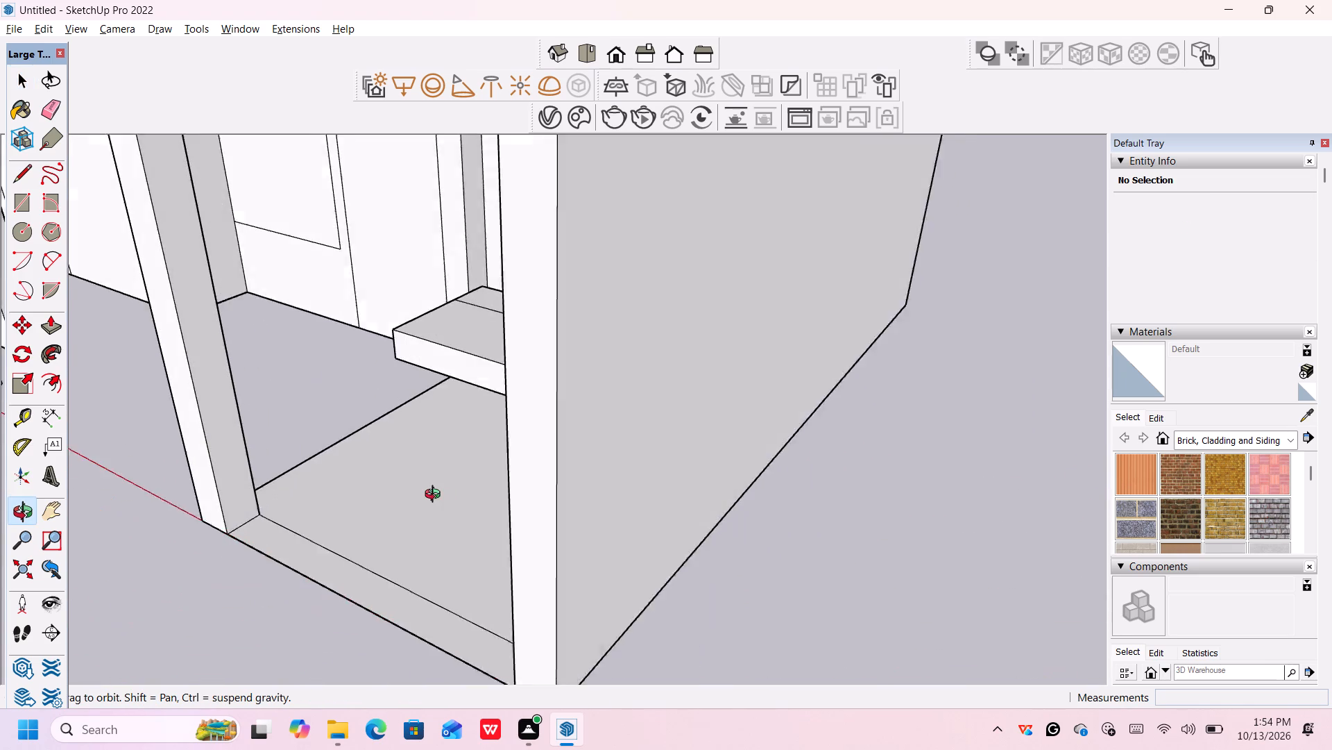
{"action": "middle_click_drag", "start_coordinate": [436, 496], "coordinate": [493, 520]}
{"action": "scroll", "coordinate": [493, 492], "scroll_direction": "down", "scroll_amount": 6}
{"action": "middle_click_drag", "start_coordinate": [479, 499], "coordinate": [480, 501]}
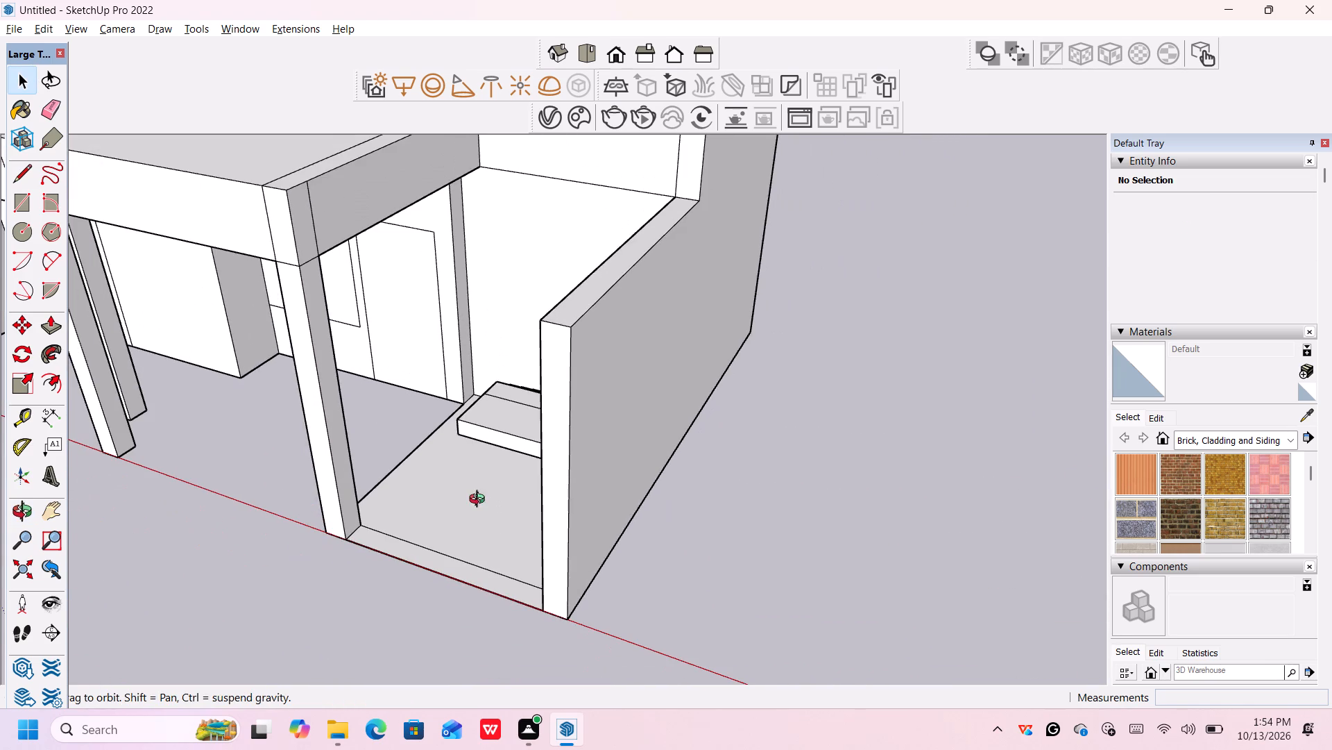
{"action": "middle_click_drag", "start_coordinate": [480, 501], "coordinate": [722, 478]}
{"action": "scroll", "coordinate": [466, 424], "scroll_direction": "up", "scroll_amount": 6}
{"action": "scroll", "coordinate": [624, 406], "scroll_direction": "up", "scroll_amount": 4}
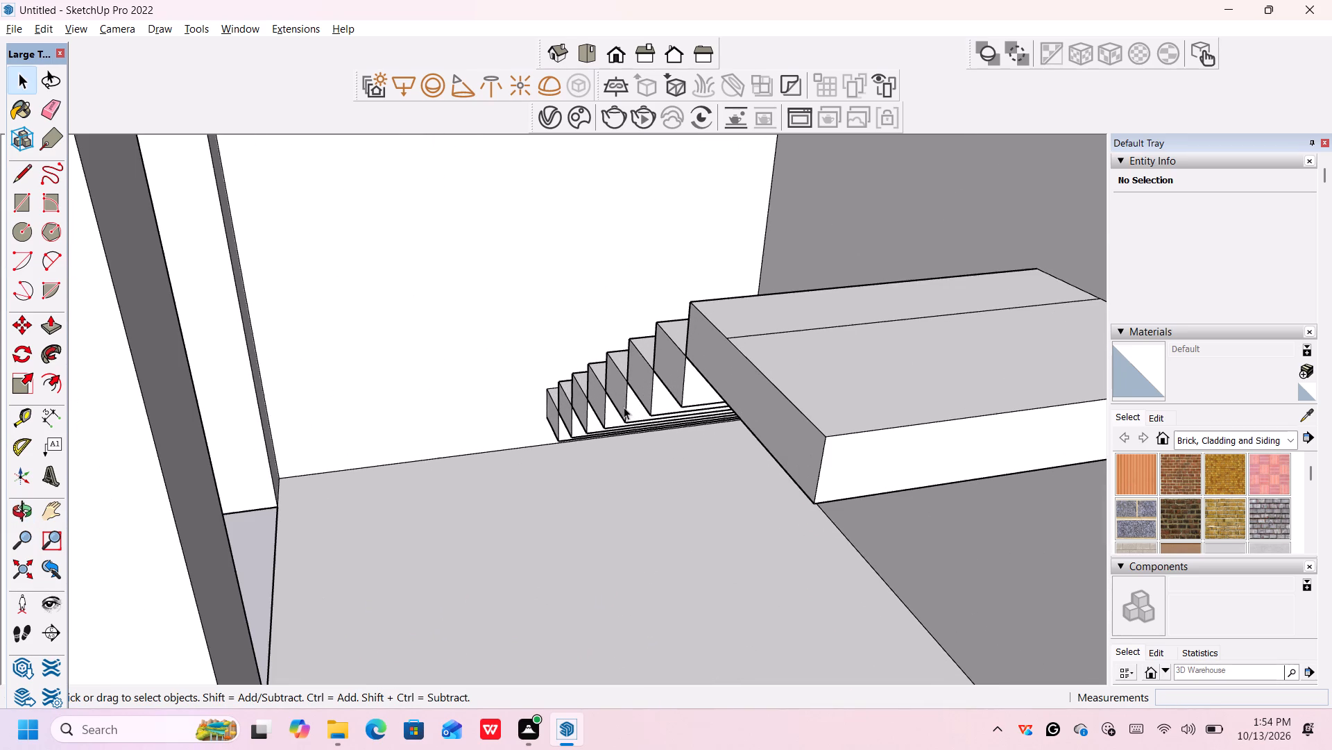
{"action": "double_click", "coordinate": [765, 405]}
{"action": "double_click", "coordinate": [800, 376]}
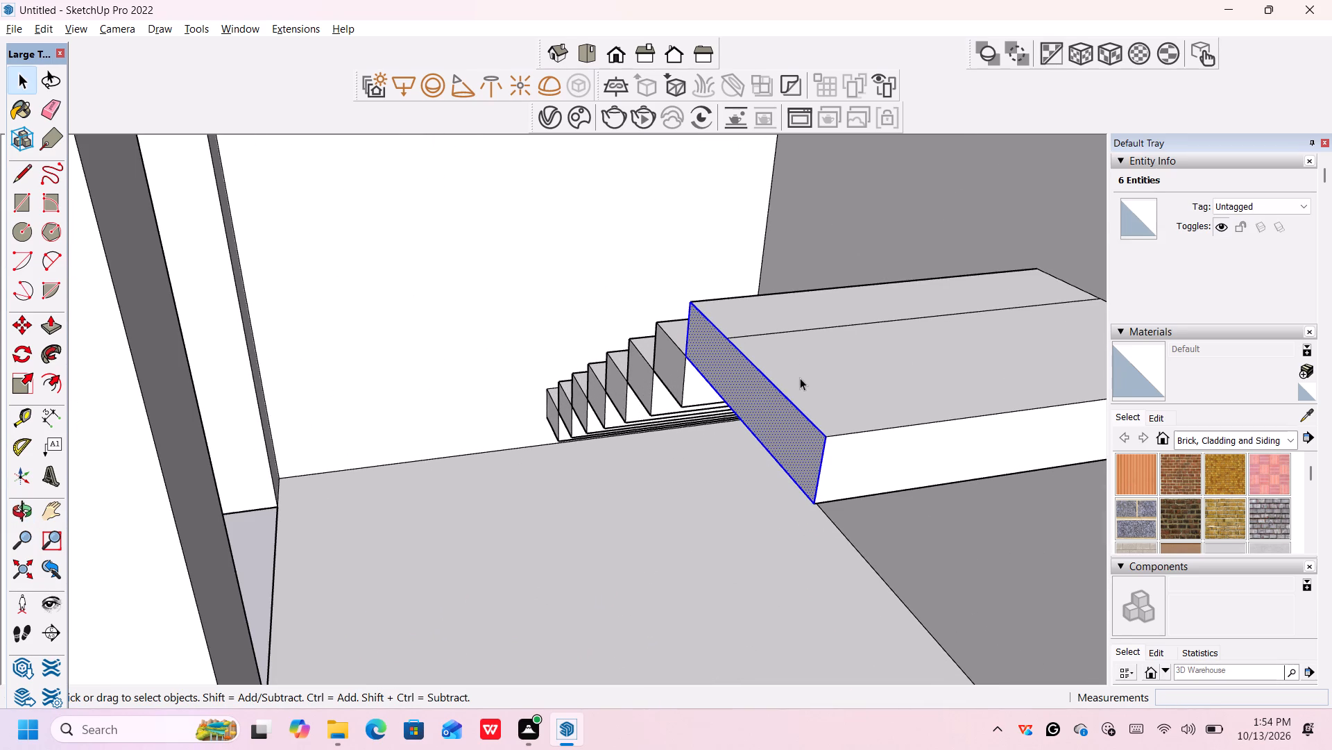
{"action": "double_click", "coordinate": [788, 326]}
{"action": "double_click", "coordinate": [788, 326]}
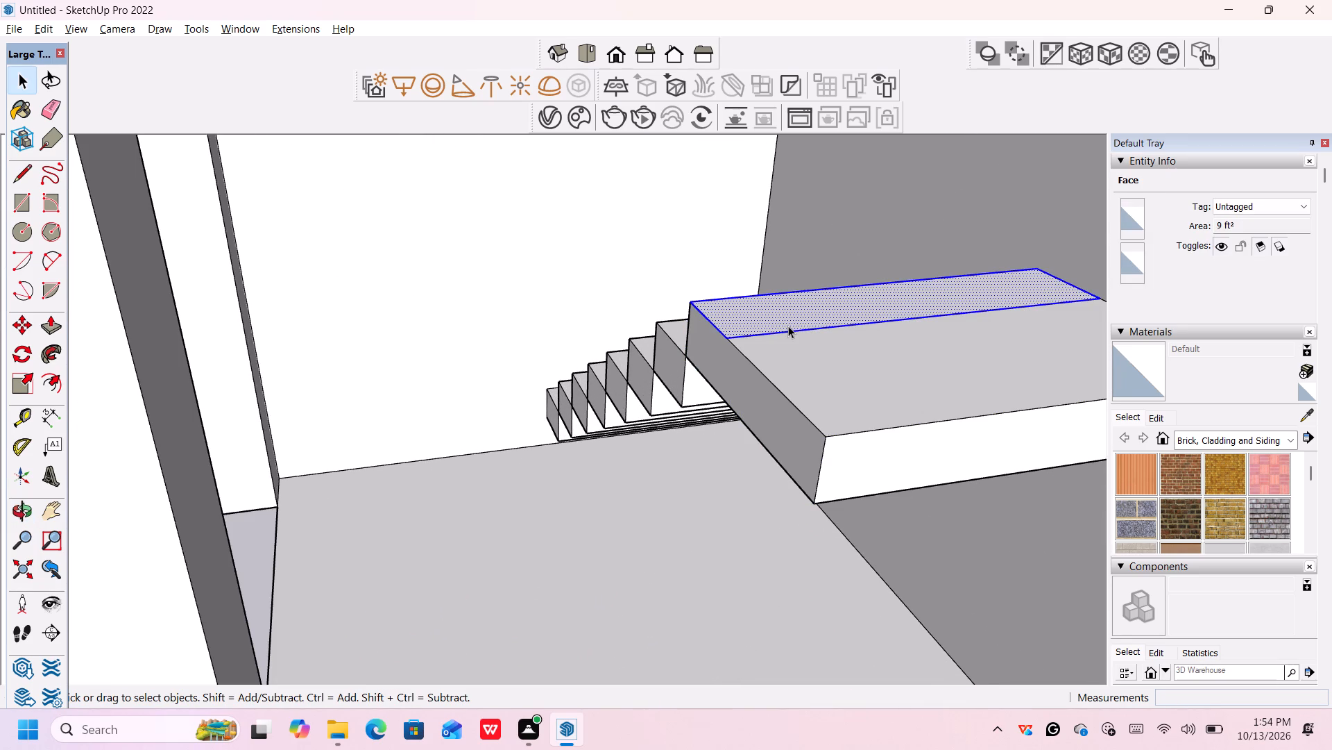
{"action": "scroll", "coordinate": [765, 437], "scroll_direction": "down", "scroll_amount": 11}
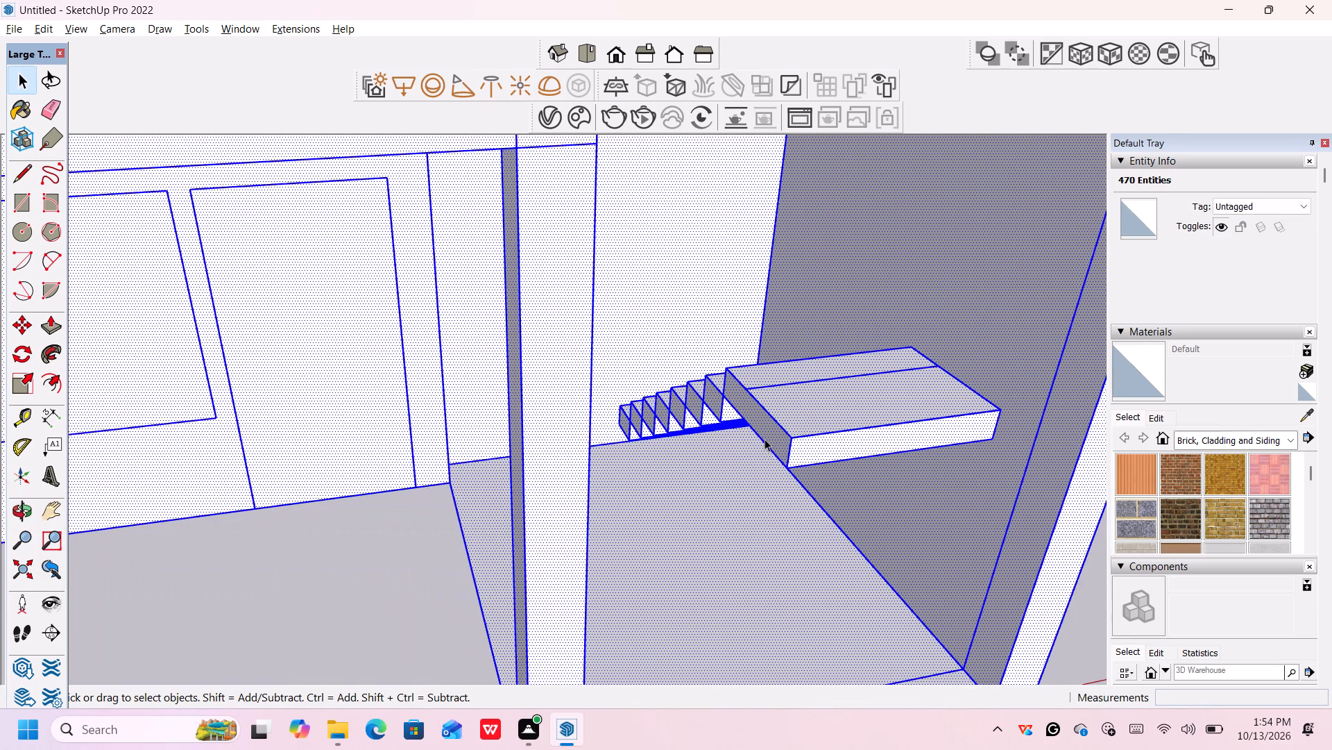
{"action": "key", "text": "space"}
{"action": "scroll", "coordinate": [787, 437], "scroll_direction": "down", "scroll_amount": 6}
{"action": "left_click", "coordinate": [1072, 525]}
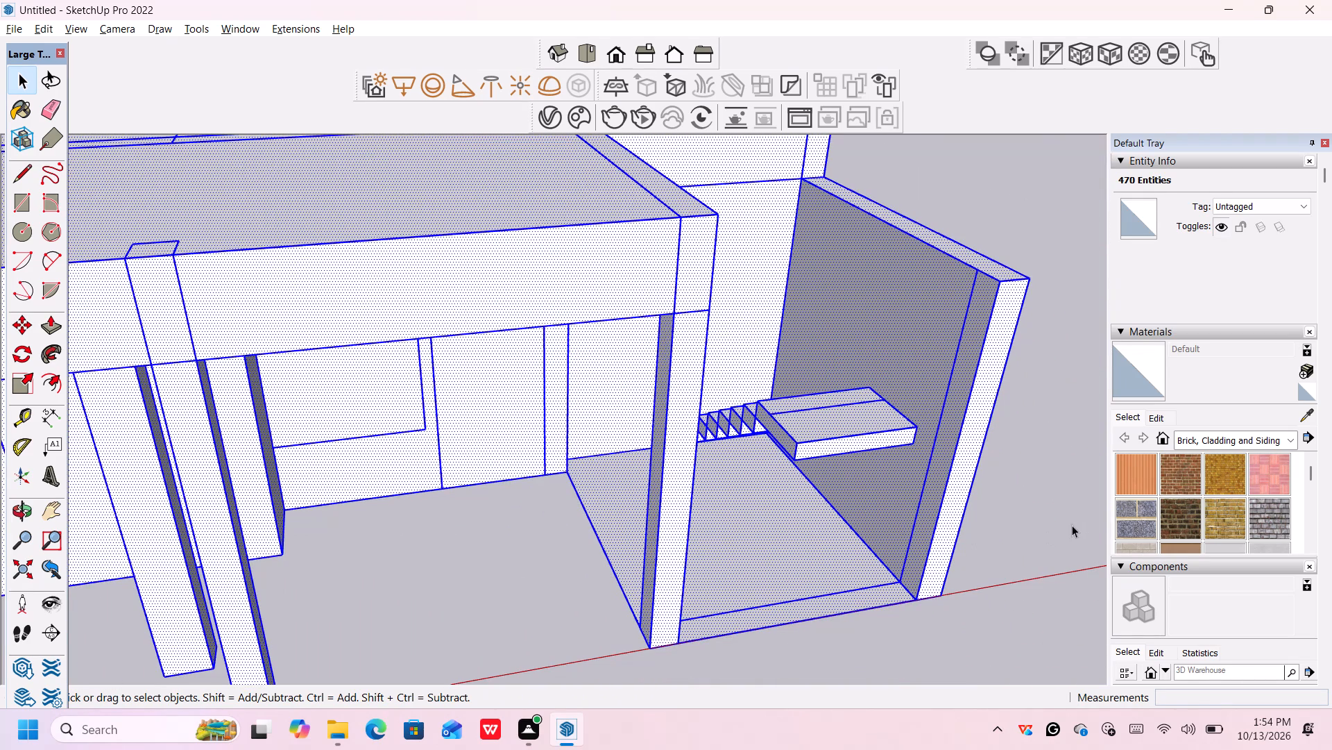
Examine the landing's position relative to the back wall, side wall and porch columns of the building.
{"action": "scroll", "coordinate": [1067, 525], "scroll_direction": "down", "scroll_amount": 6}
{"action": "middle_click_drag", "start_coordinate": [1065, 524], "coordinate": [790, 483]}
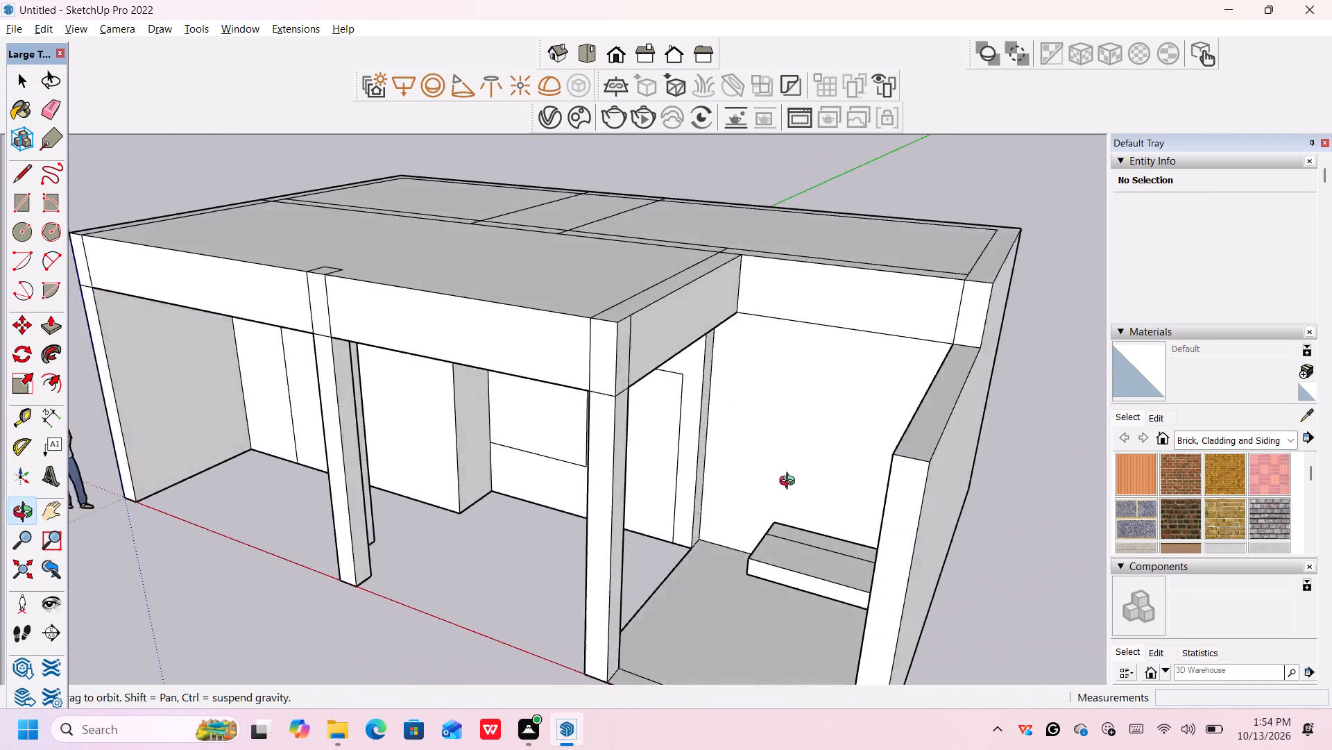
{"action": "middle_click_drag", "start_coordinate": [790, 483], "coordinate": [675, 458]}
{"action": "scroll", "coordinate": [677, 460], "scroll_direction": "down", "scroll_amount": 6}
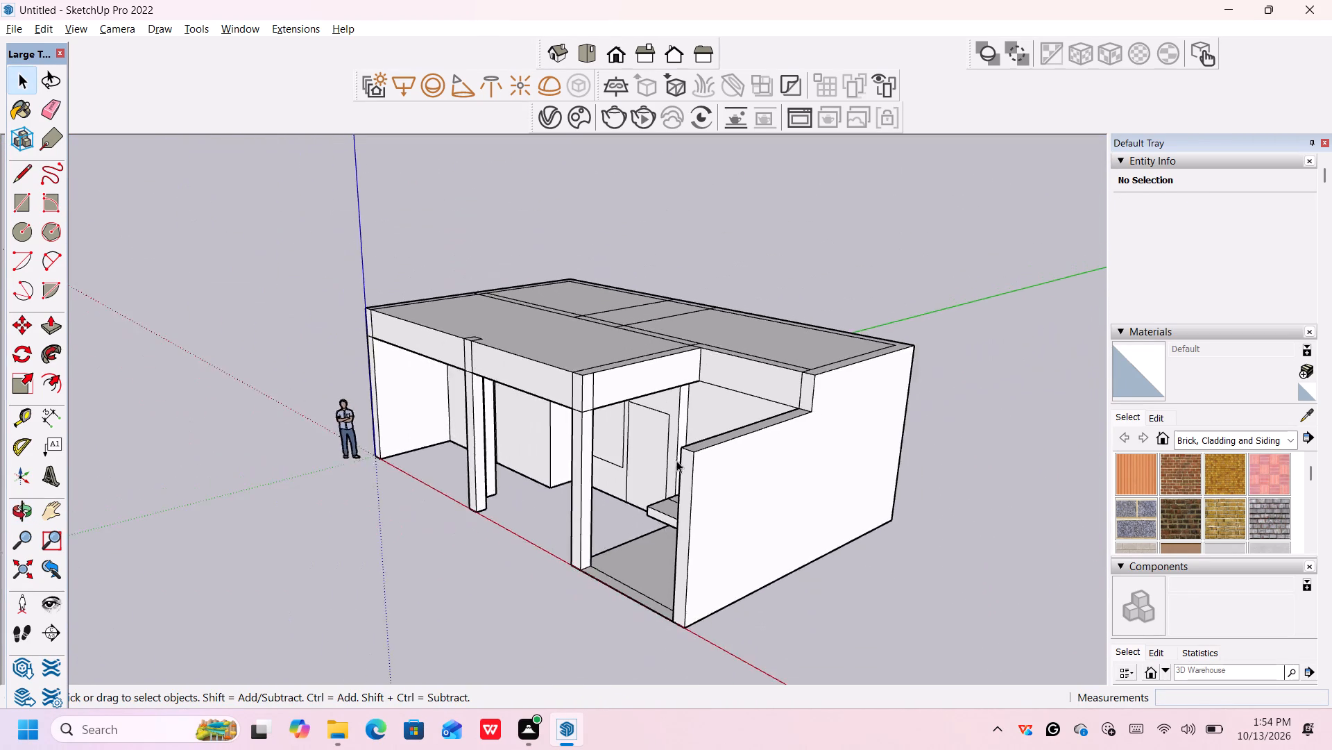
{"action": "scroll", "coordinate": [649, 468], "scroll_direction": "up", "scroll_amount": 5}
{"action": "middle_click_drag", "start_coordinate": [667, 501], "coordinate": [716, 580]}
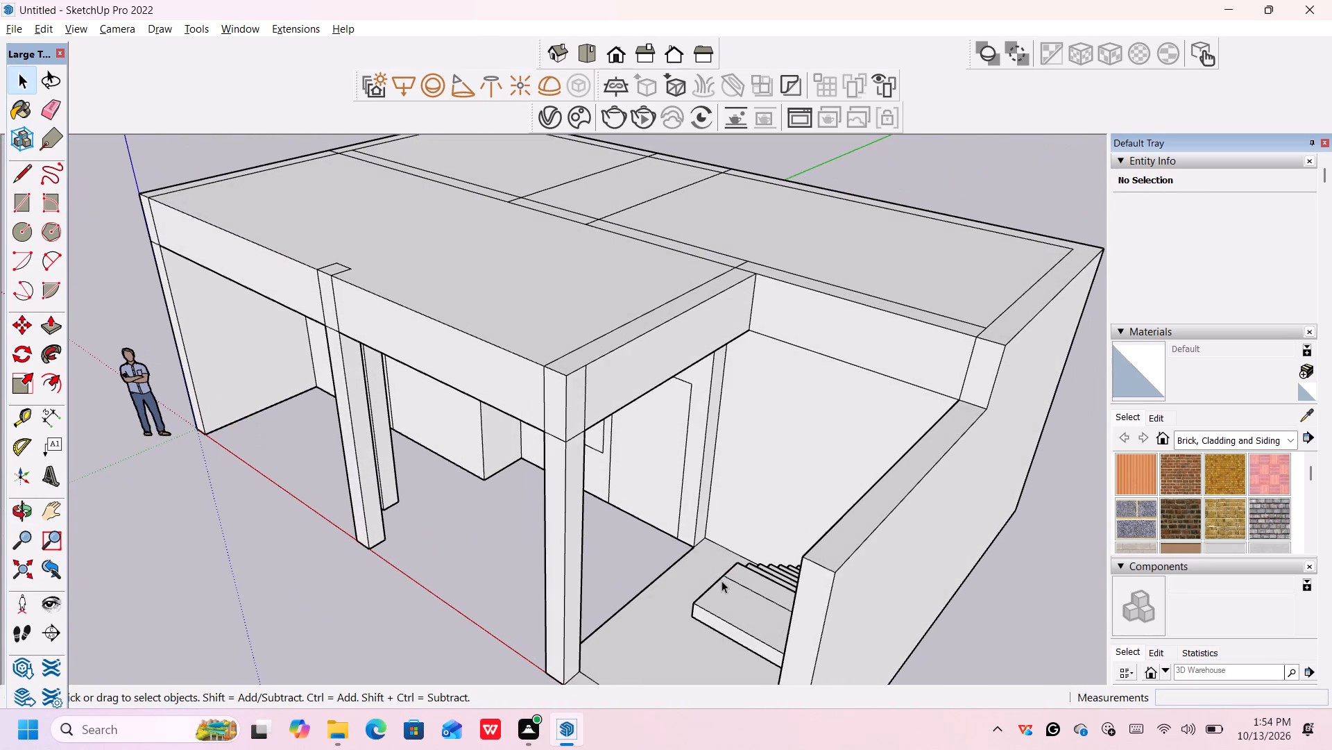
{"action": "scroll", "coordinate": [721, 581], "scroll_direction": "down", "scroll_amount": 1}
{"action": "scroll", "coordinate": [721, 580], "scroll_direction": "up", "scroll_amount": 3}
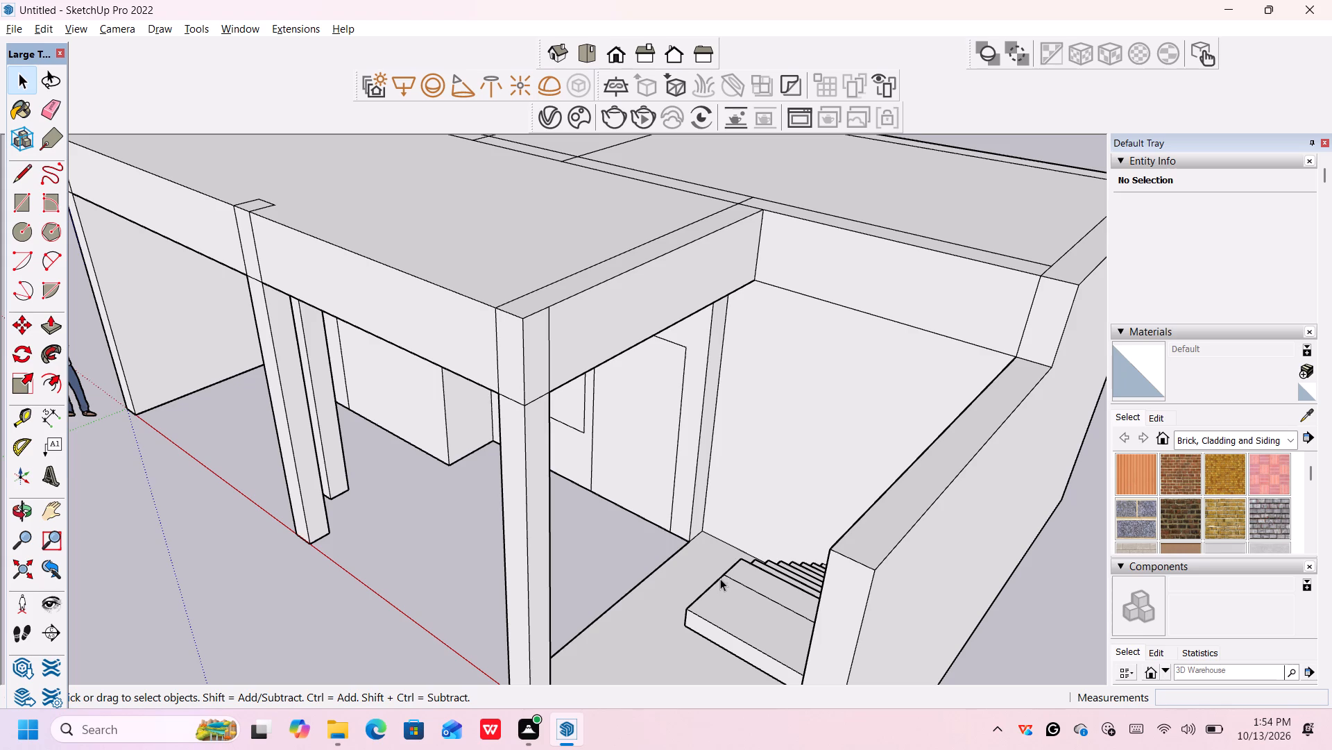
{"action": "middle_click_drag", "start_coordinate": [721, 582], "coordinate": [891, 582]}
{"action": "scroll", "coordinate": [814, 550], "scroll_direction": "up", "scroll_amount": 1}
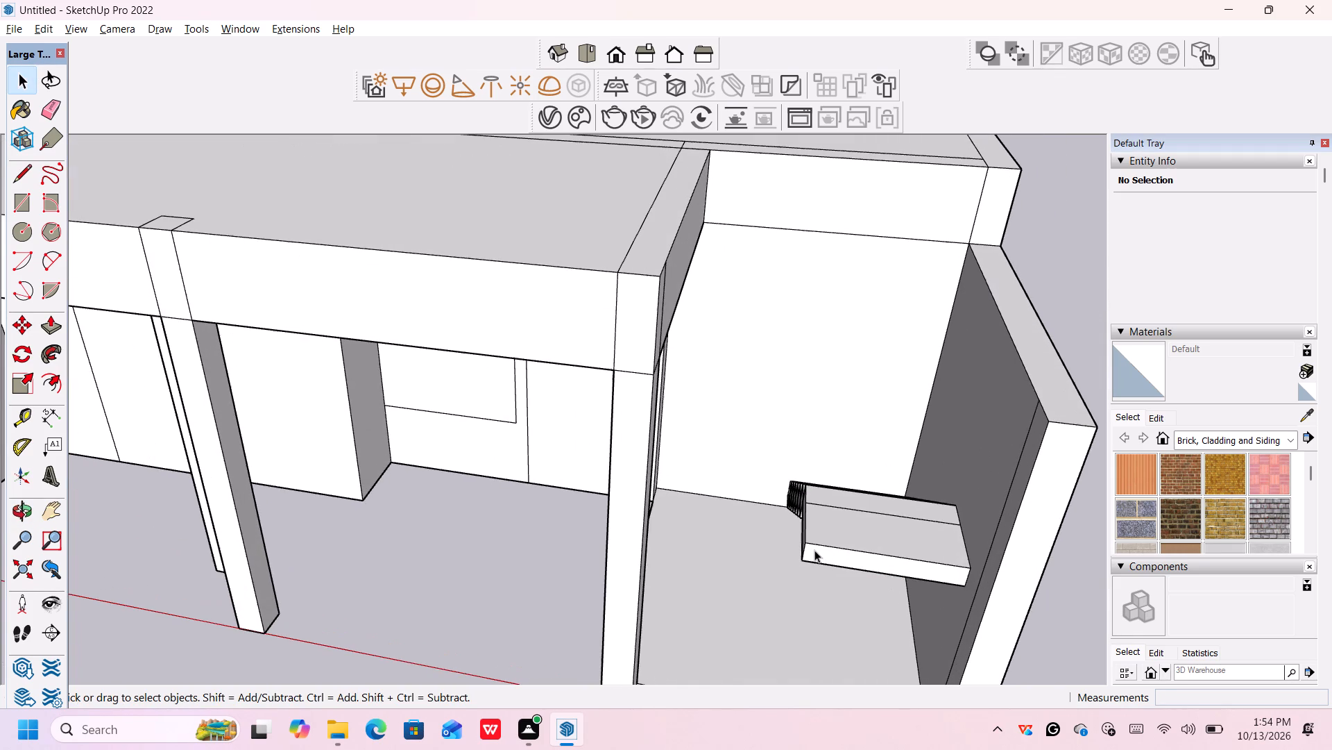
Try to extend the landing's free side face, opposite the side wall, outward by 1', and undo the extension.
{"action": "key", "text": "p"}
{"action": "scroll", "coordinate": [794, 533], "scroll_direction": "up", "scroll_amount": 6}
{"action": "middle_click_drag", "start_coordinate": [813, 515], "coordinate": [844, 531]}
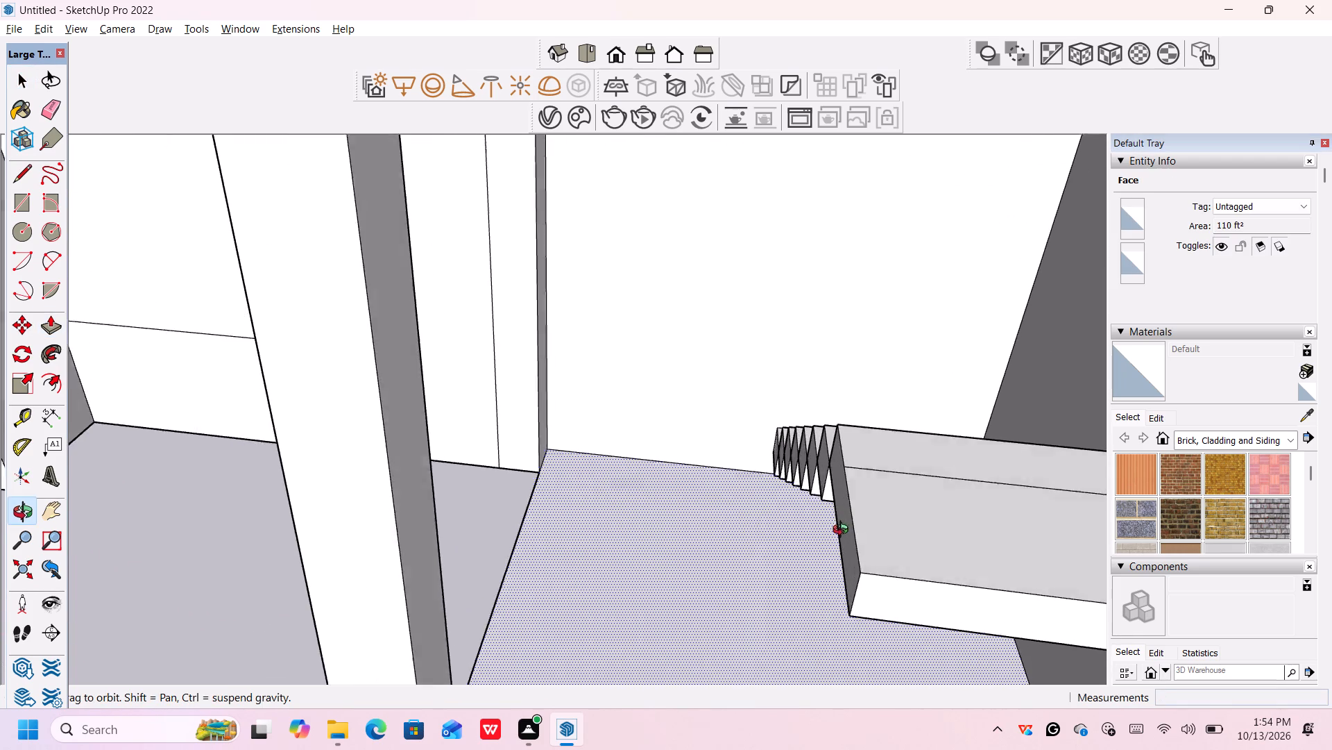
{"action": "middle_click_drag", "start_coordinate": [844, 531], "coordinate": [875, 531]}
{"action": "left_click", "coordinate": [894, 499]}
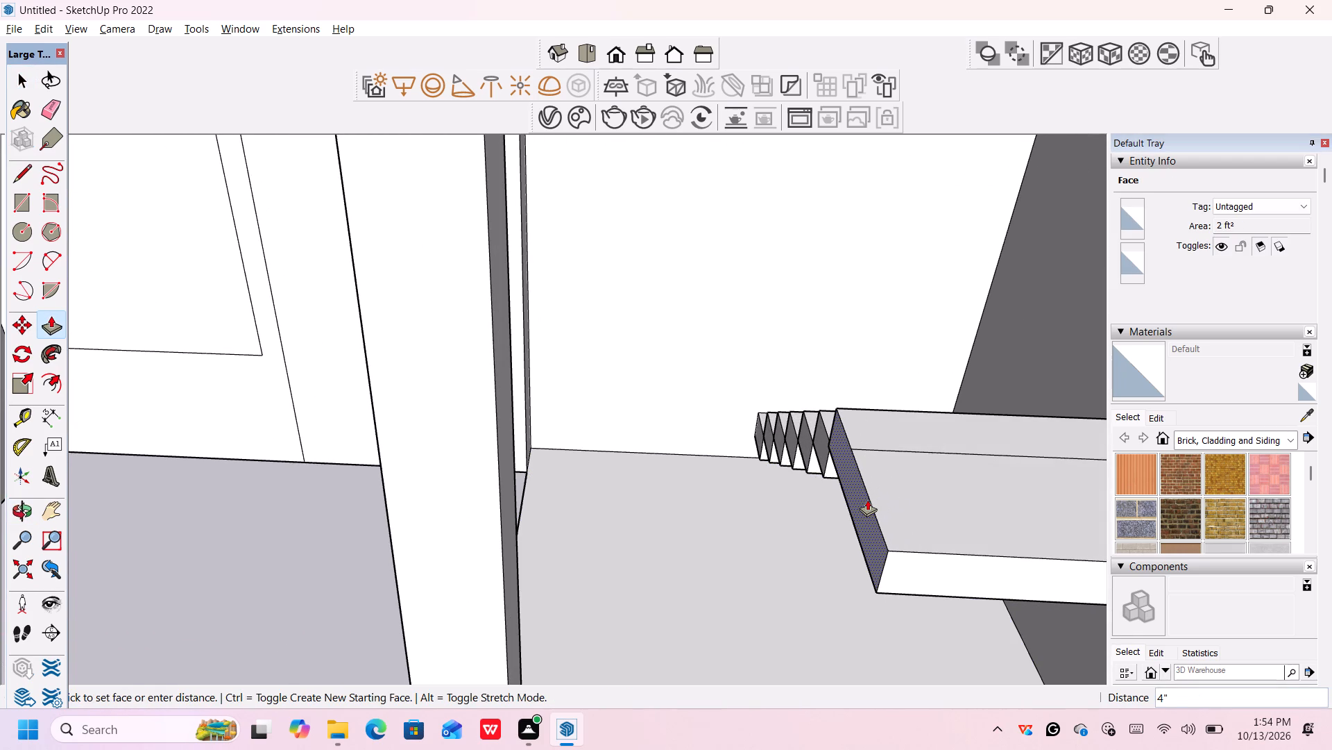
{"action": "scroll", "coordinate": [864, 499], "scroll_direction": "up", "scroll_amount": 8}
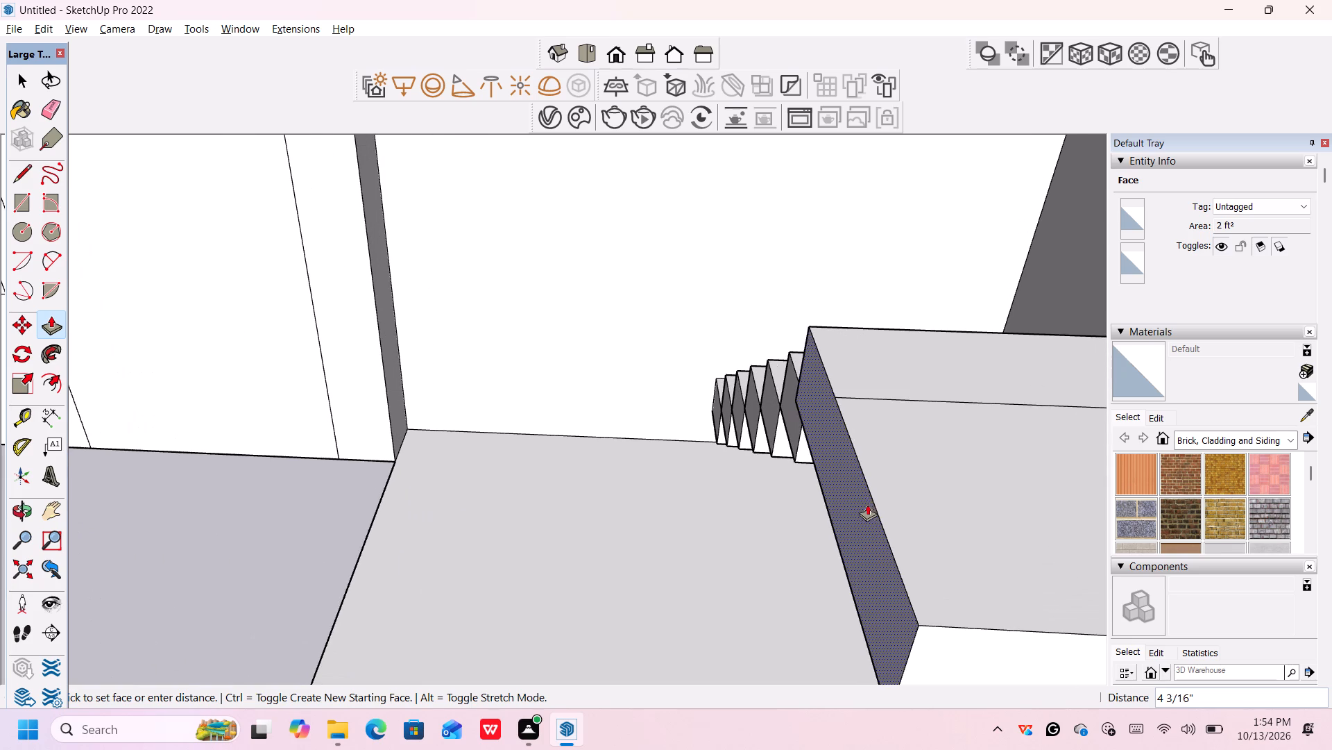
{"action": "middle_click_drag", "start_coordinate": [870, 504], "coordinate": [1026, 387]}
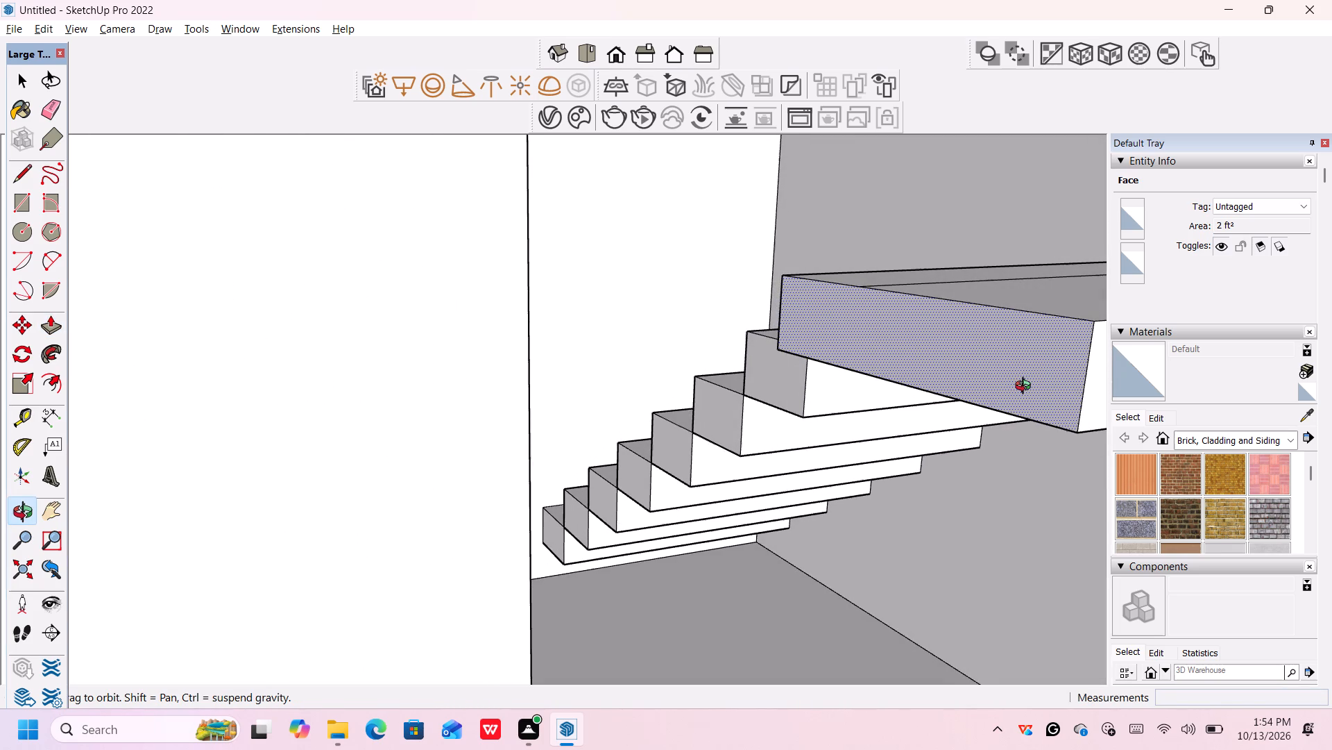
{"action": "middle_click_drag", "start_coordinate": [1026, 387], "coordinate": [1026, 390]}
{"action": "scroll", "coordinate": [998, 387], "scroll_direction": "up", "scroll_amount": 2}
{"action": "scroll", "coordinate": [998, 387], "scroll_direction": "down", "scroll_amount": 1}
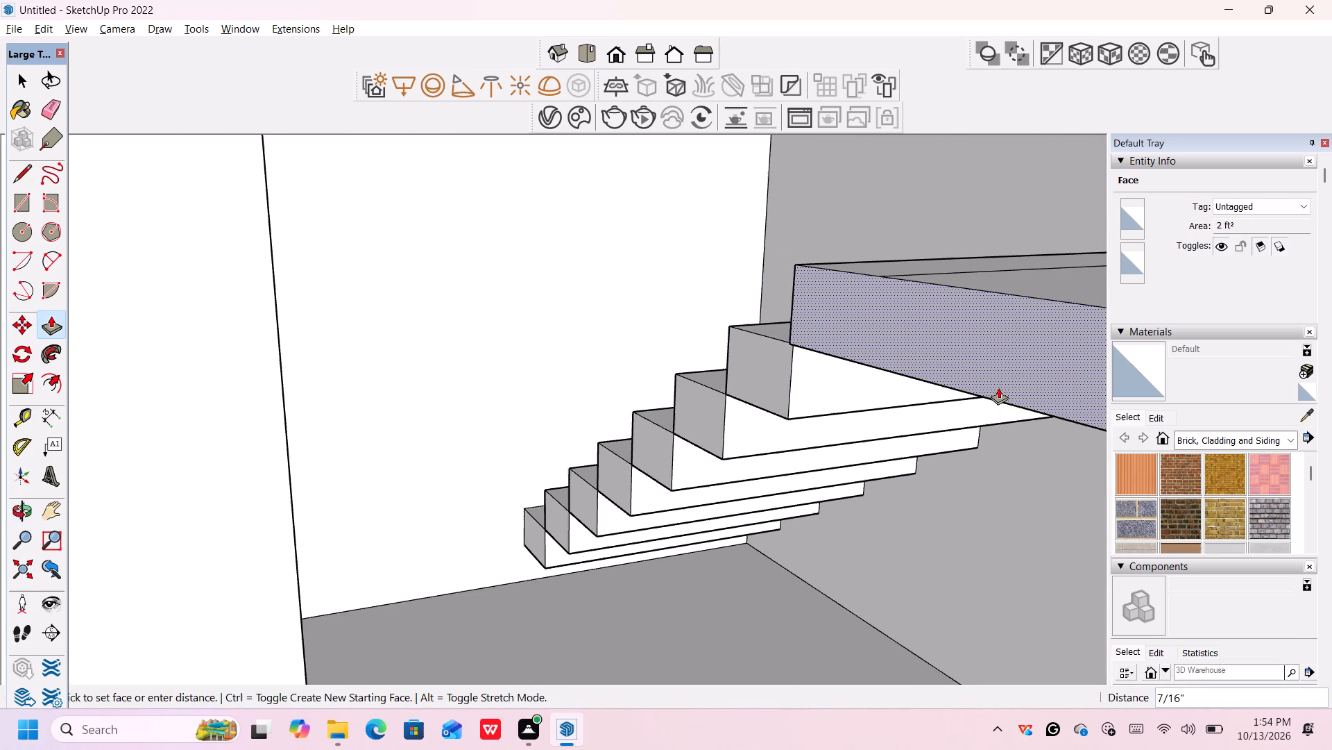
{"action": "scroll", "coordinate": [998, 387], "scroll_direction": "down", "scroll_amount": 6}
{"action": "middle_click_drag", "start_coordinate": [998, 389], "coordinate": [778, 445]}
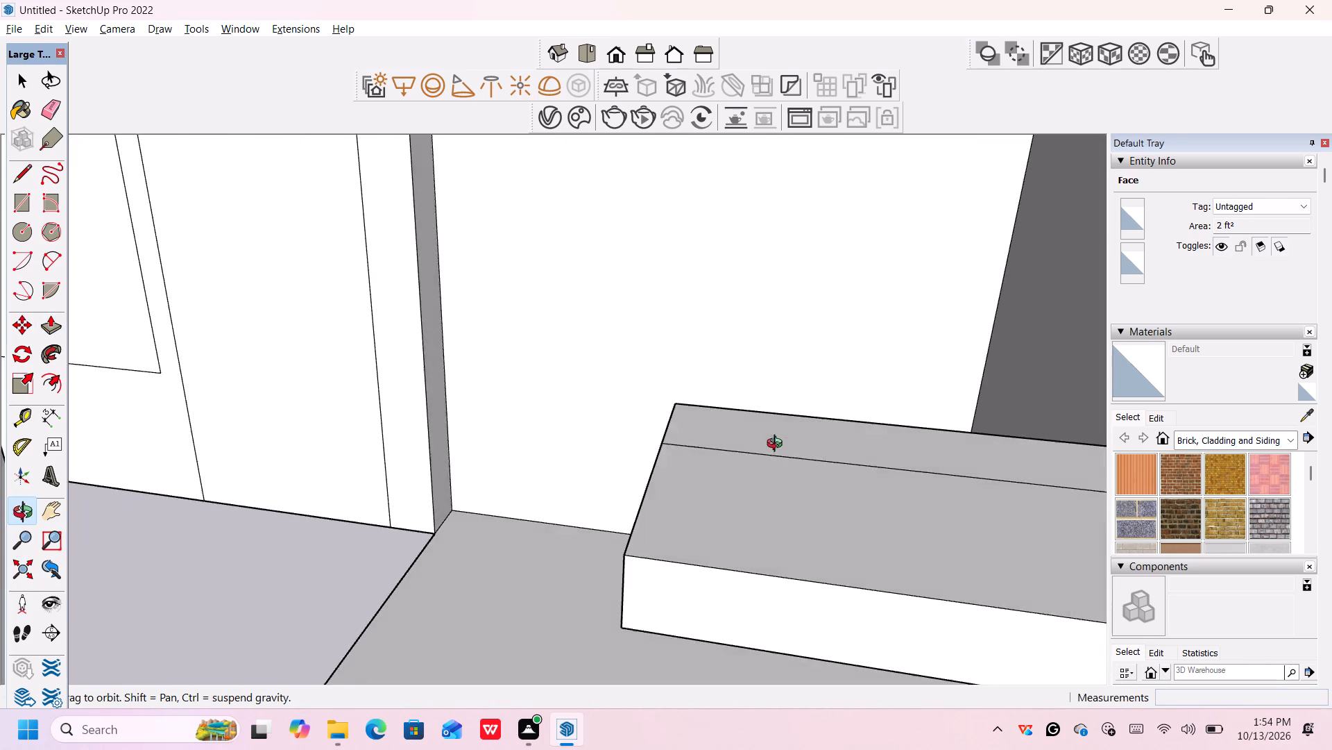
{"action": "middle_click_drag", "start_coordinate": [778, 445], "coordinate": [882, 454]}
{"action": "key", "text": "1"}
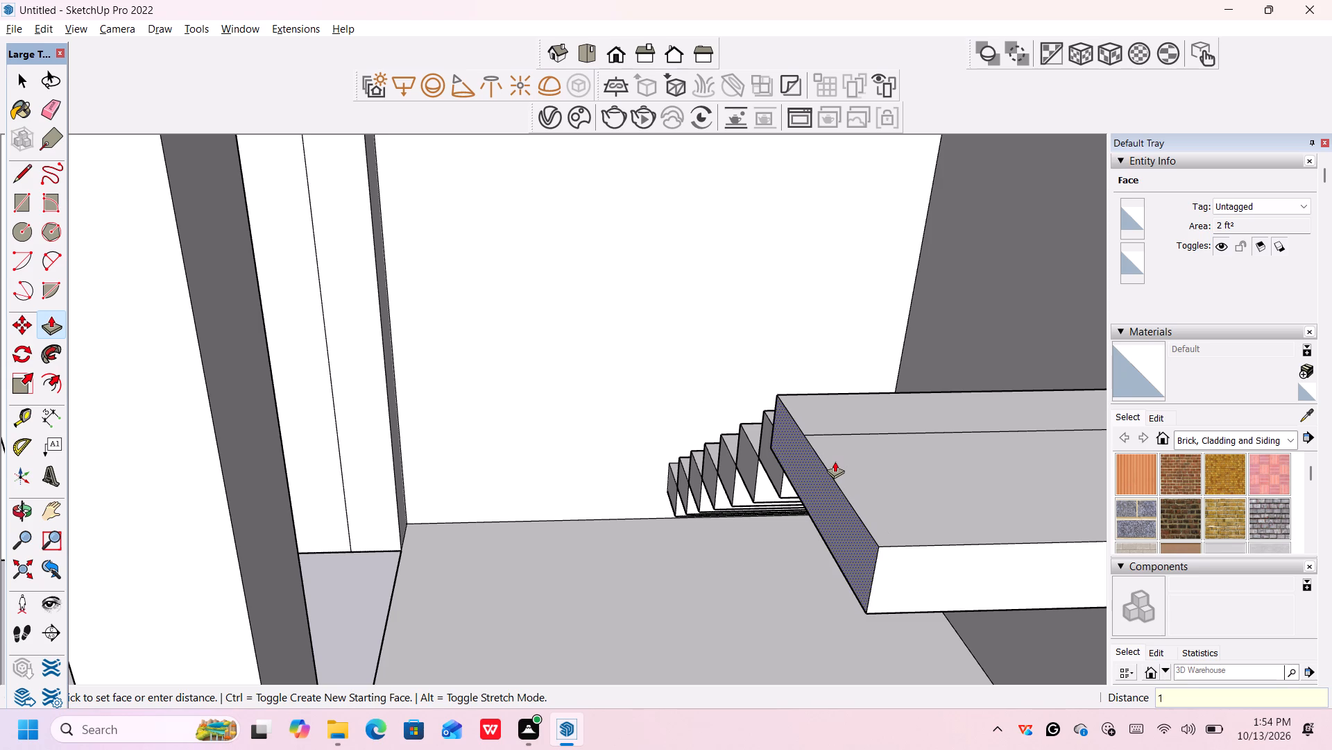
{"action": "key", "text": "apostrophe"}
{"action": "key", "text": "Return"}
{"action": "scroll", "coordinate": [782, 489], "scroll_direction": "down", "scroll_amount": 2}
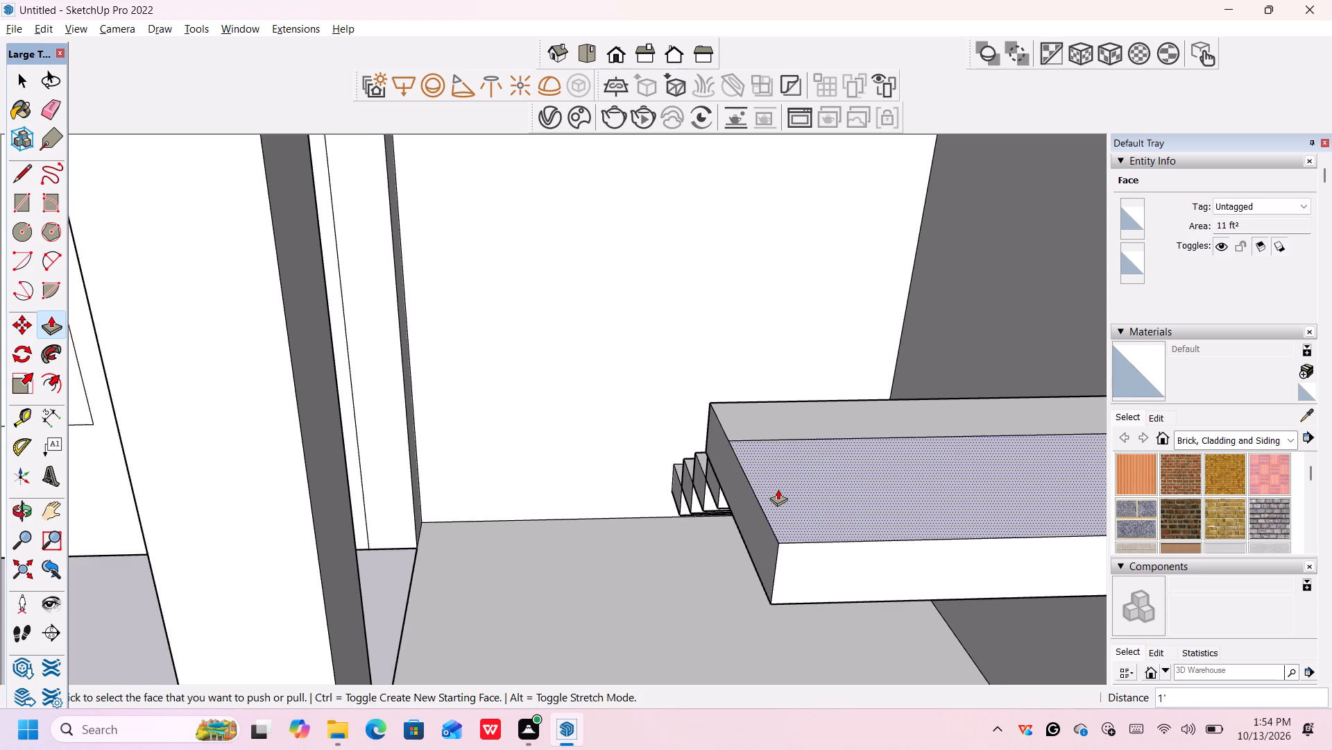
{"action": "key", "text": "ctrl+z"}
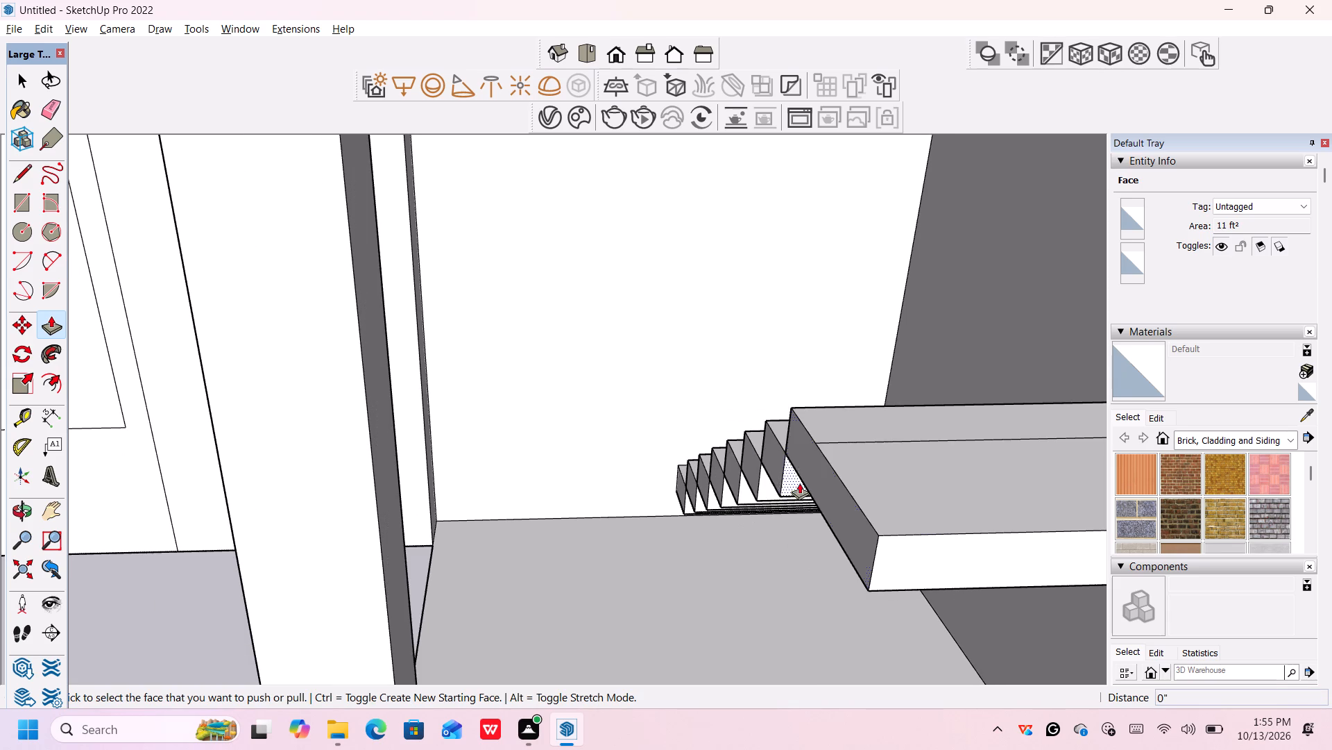
Extrude the landing's free side face 1' outward with a new starting face, keeping the block's dividing edges.
{"action": "left_click", "coordinate": [826, 483]}
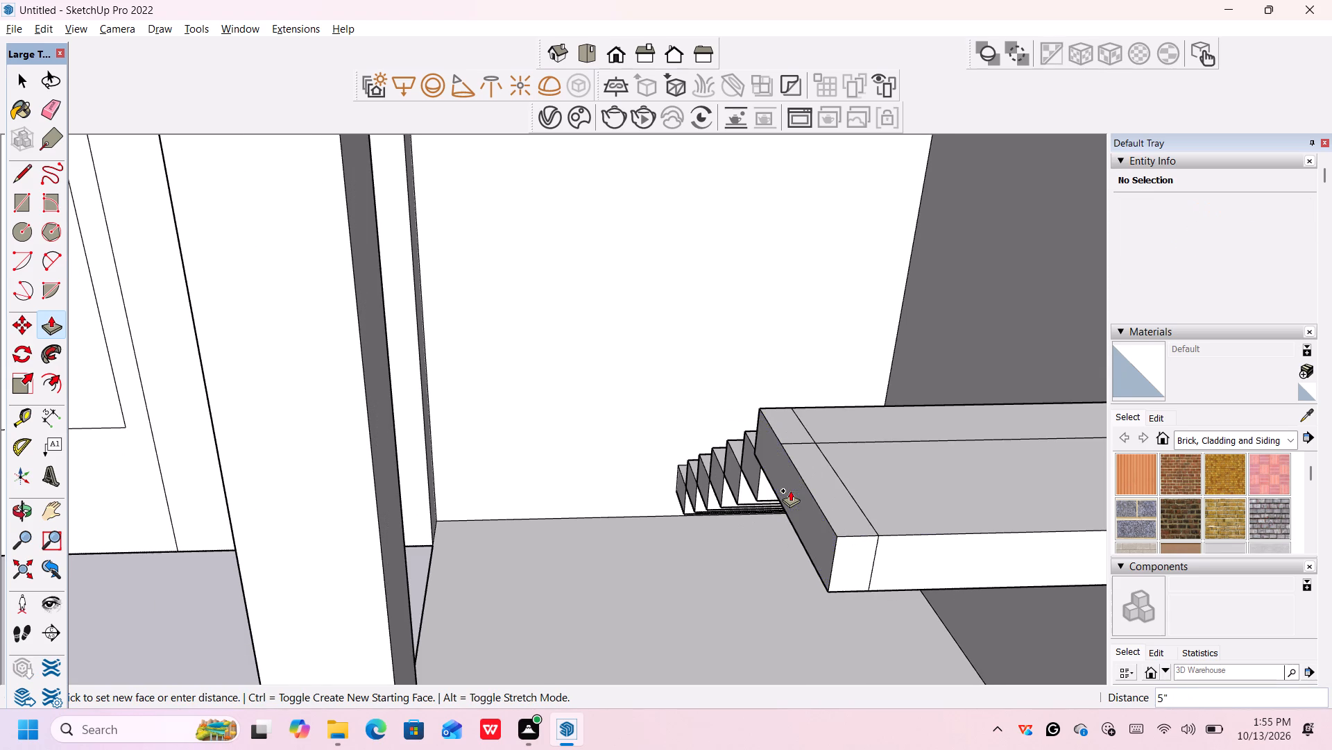
{"action": "type", "text": "1'"}
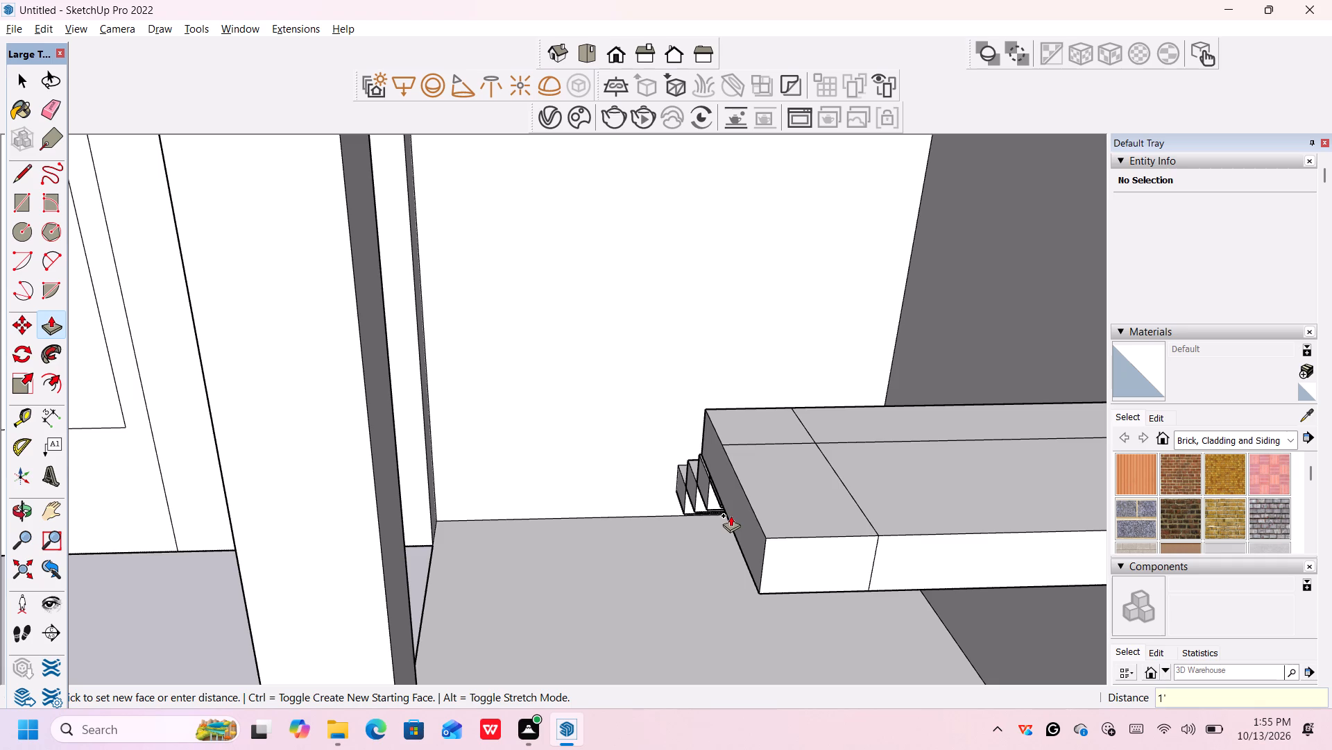
{"action": "key", "text": "Return"}
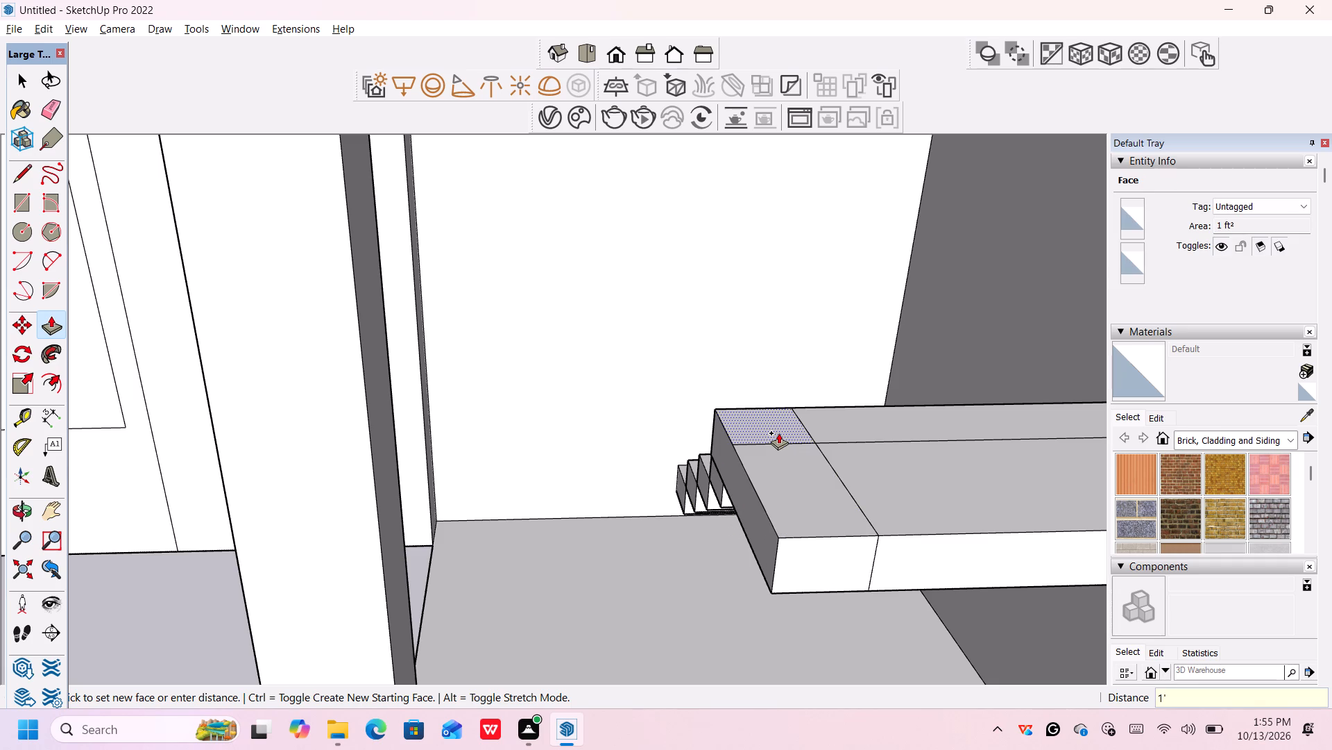
Erase the short line dividing the top face of the new 1' block beside the landing.
{"action": "middle_click_drag", "start_coordinate": [827, 565], "coordinate": [712, 636]}
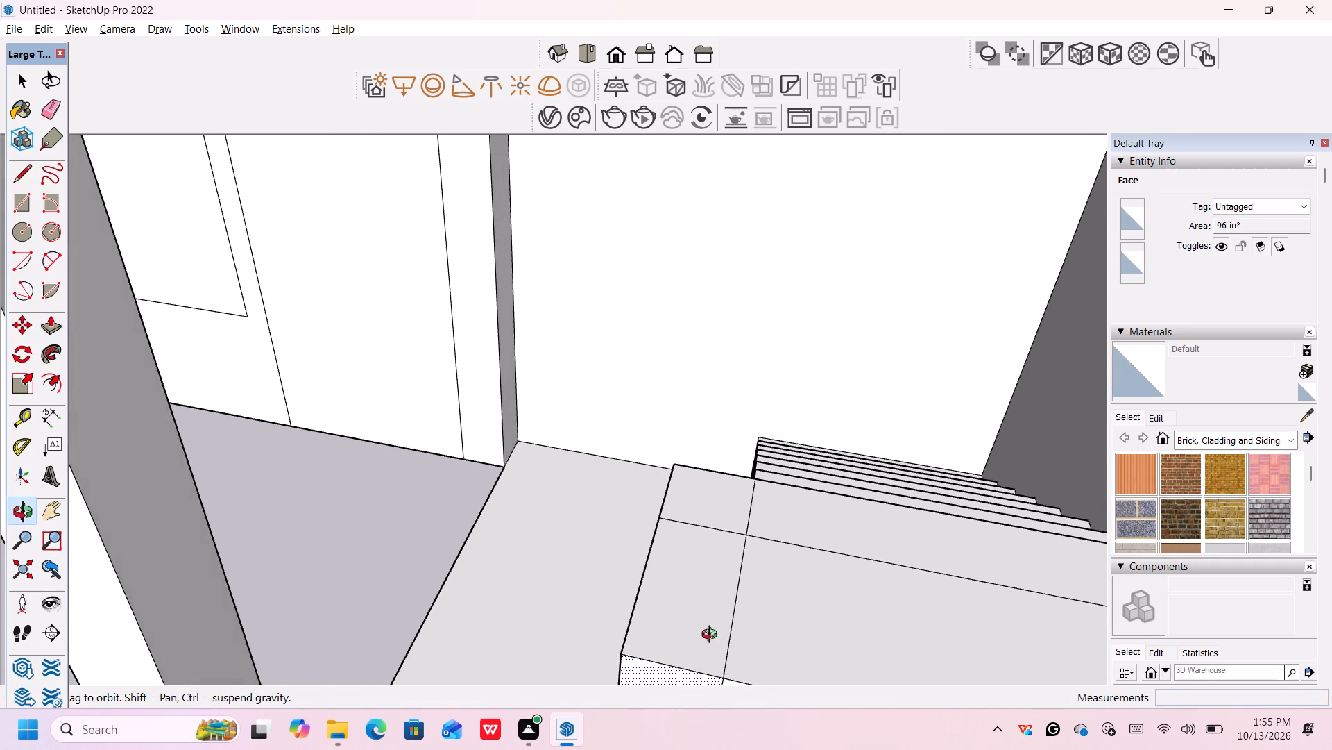
{"action": "middle_click_drag", "start_coordinate": [712, 636], "coordinate": [712, 633]}
{"action": "scroll", "coordinate": [719, 587], "scroll_direction": "down", "scroll_amount": 7}
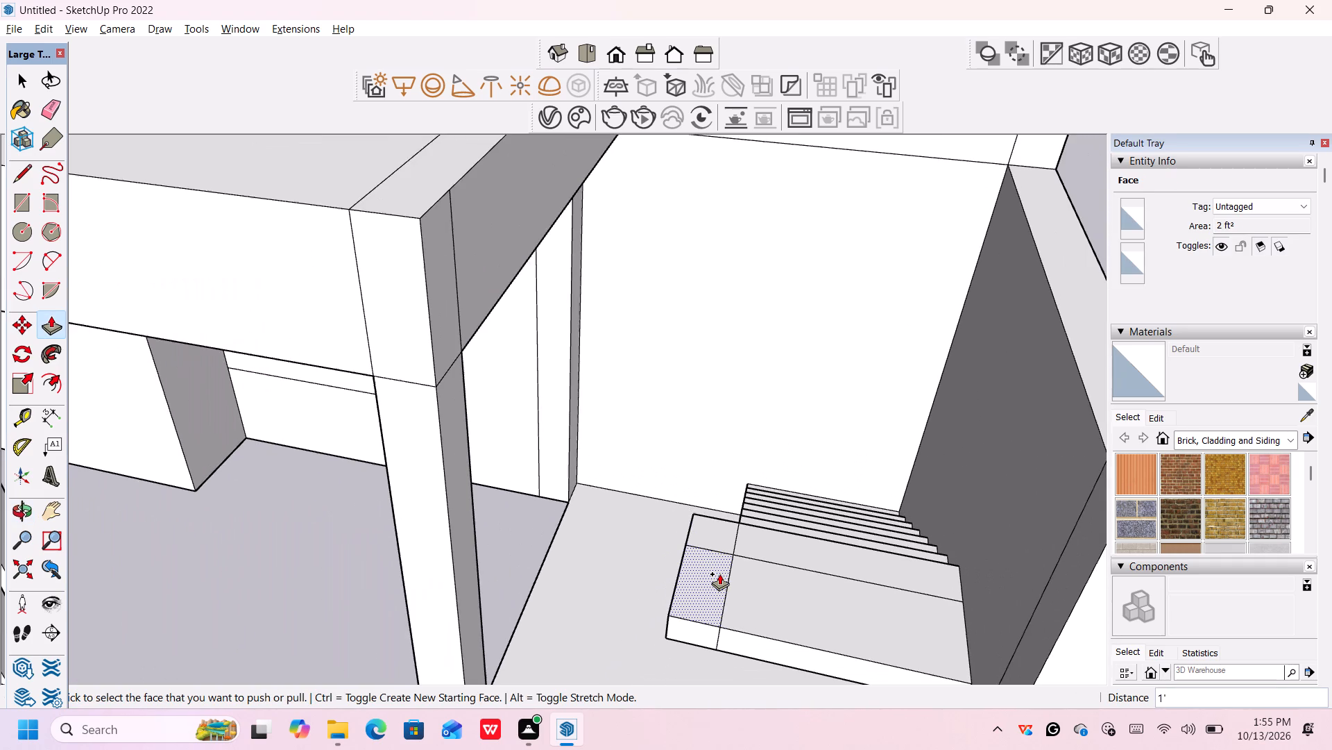
{"action": "scroll", "coordinate": [719, 574], "scroll_direction": "up", "scroll_amount": 3}
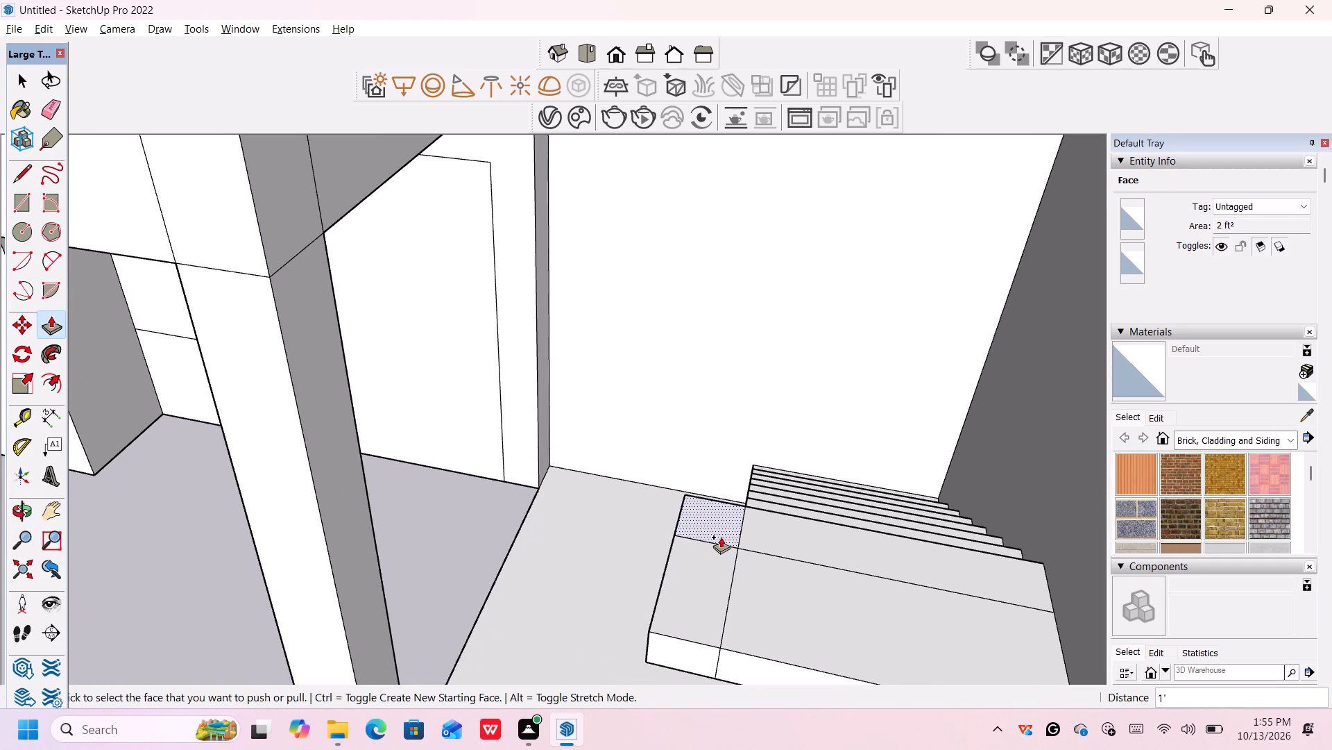
{"action": "key", "text": "space"}
{"action": "type", "text": "e"}
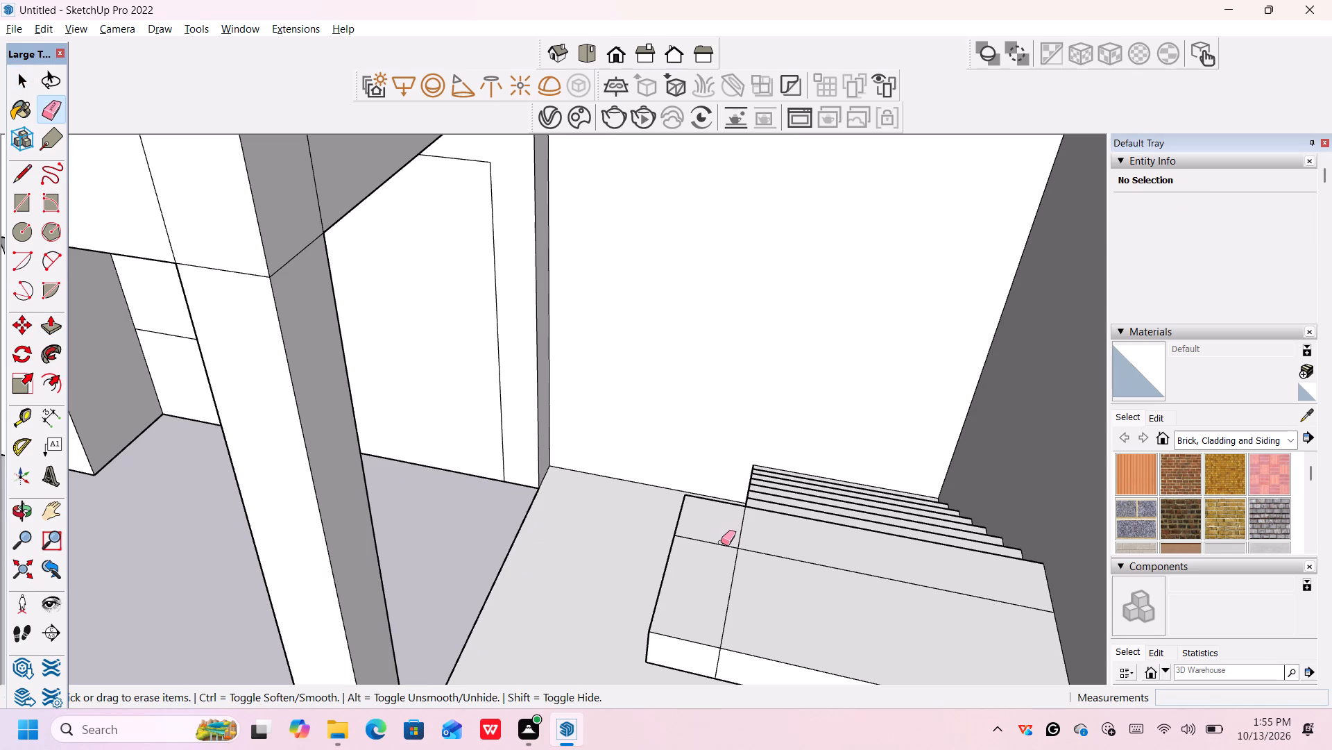
{"action": "left_click", "coordinate": [721, 542]}
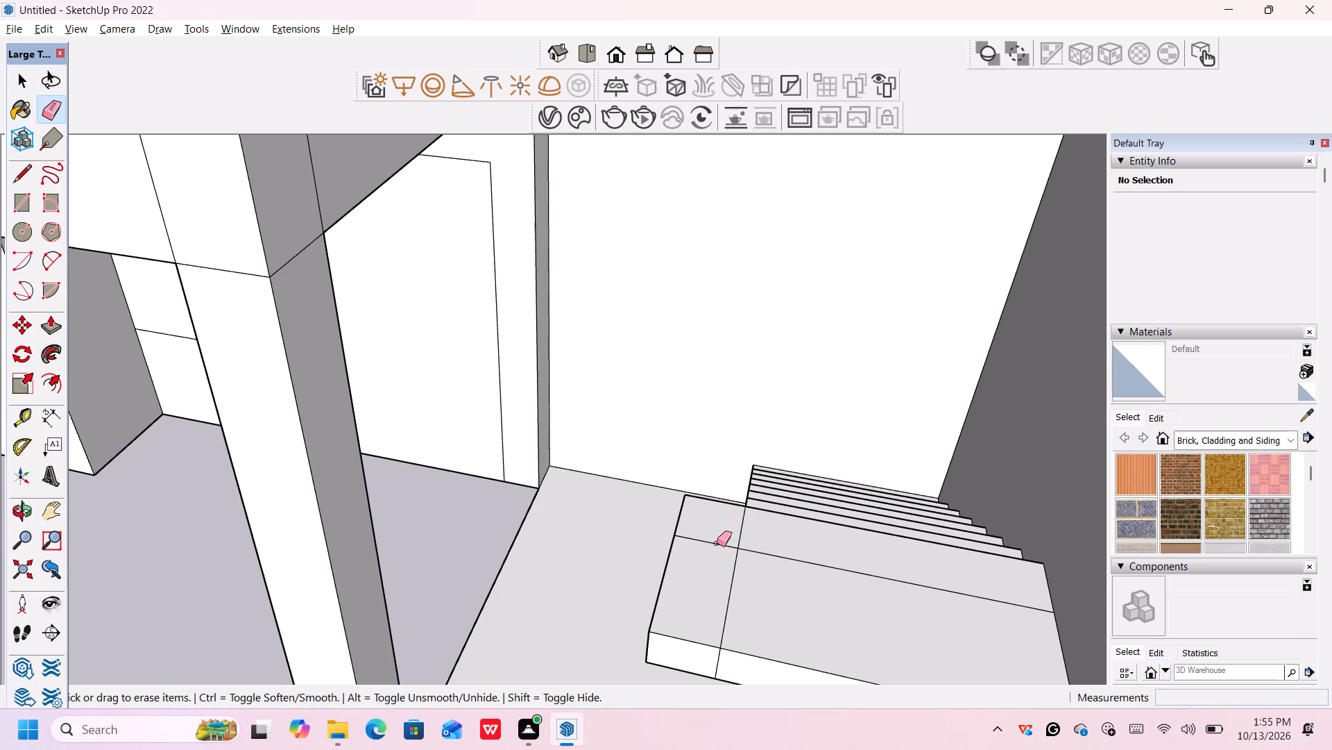
{"action": "left_click", "coordinate": [717, 543]}
{"action": "key", "text": "space"}
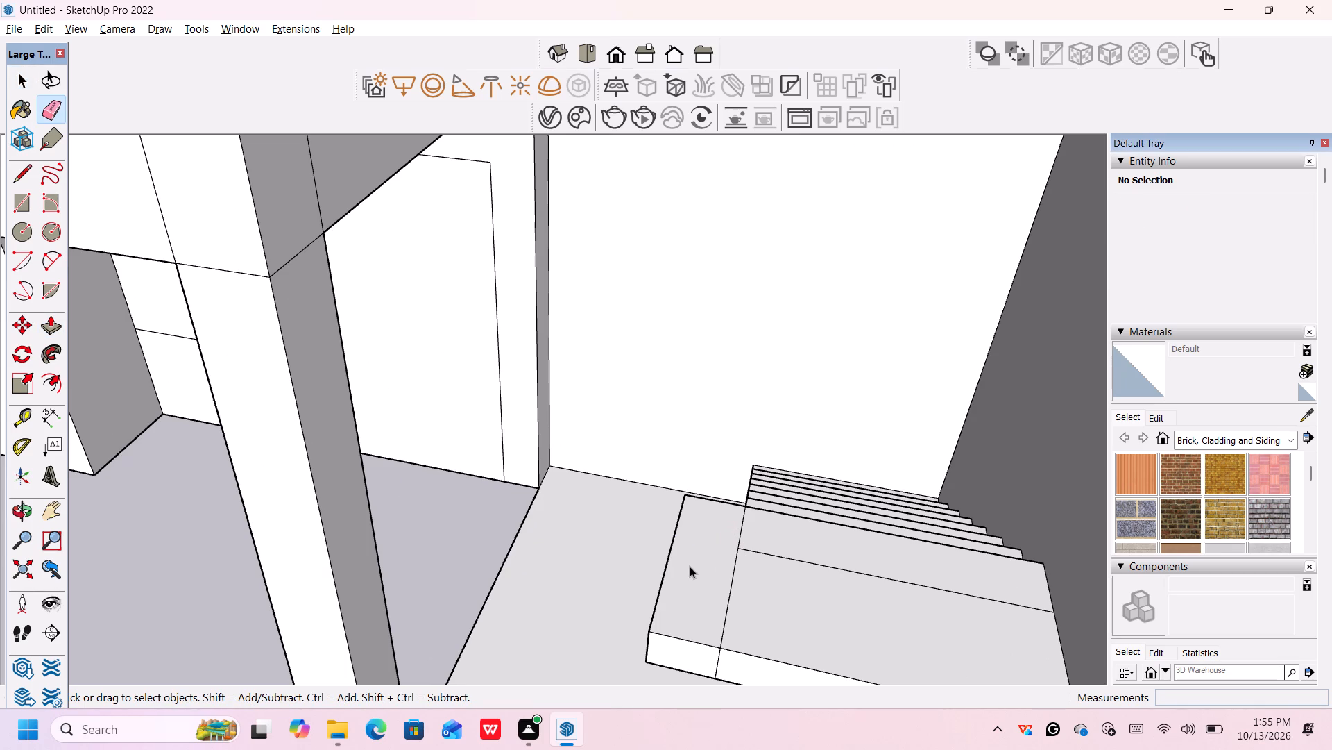
Raise the top face of the 1' block beside the landing by 1' with a new starting face.
{"action": "key", "text": "p"}
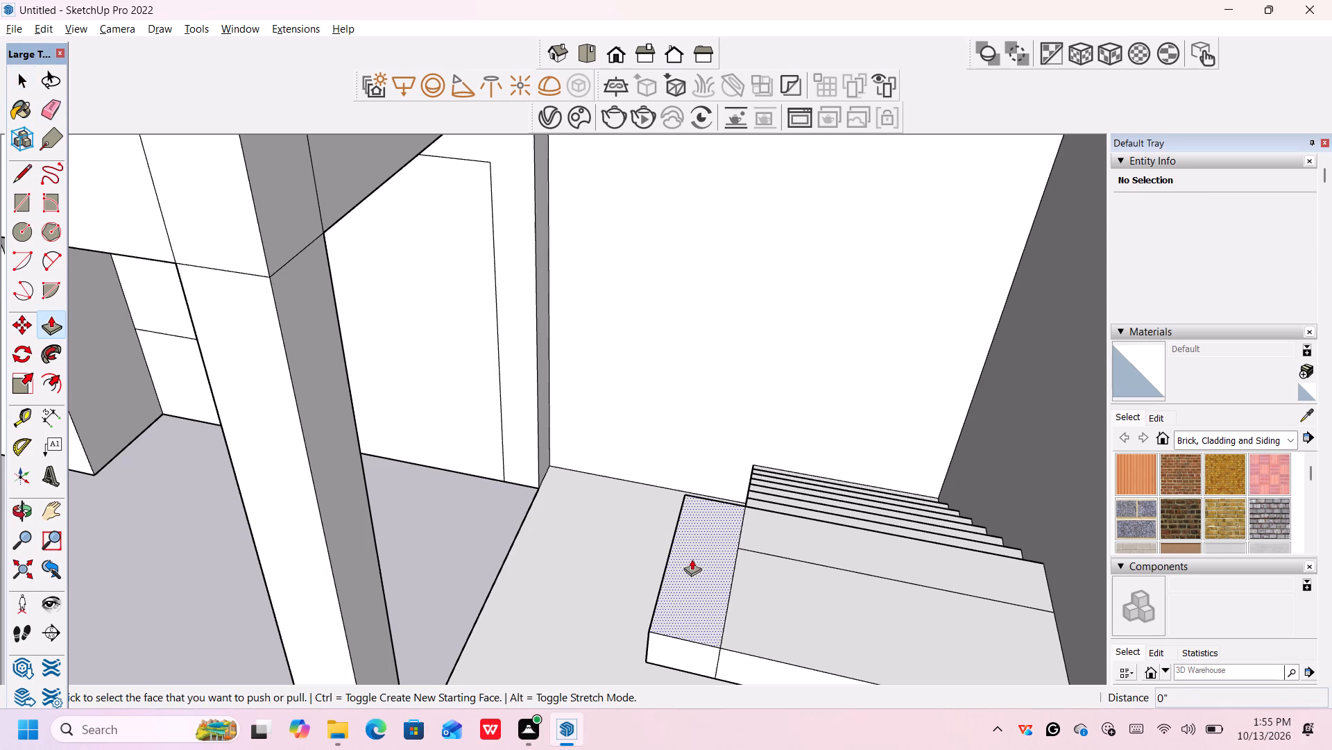
{"action": "left_click", "coordinate": [692, 560]}
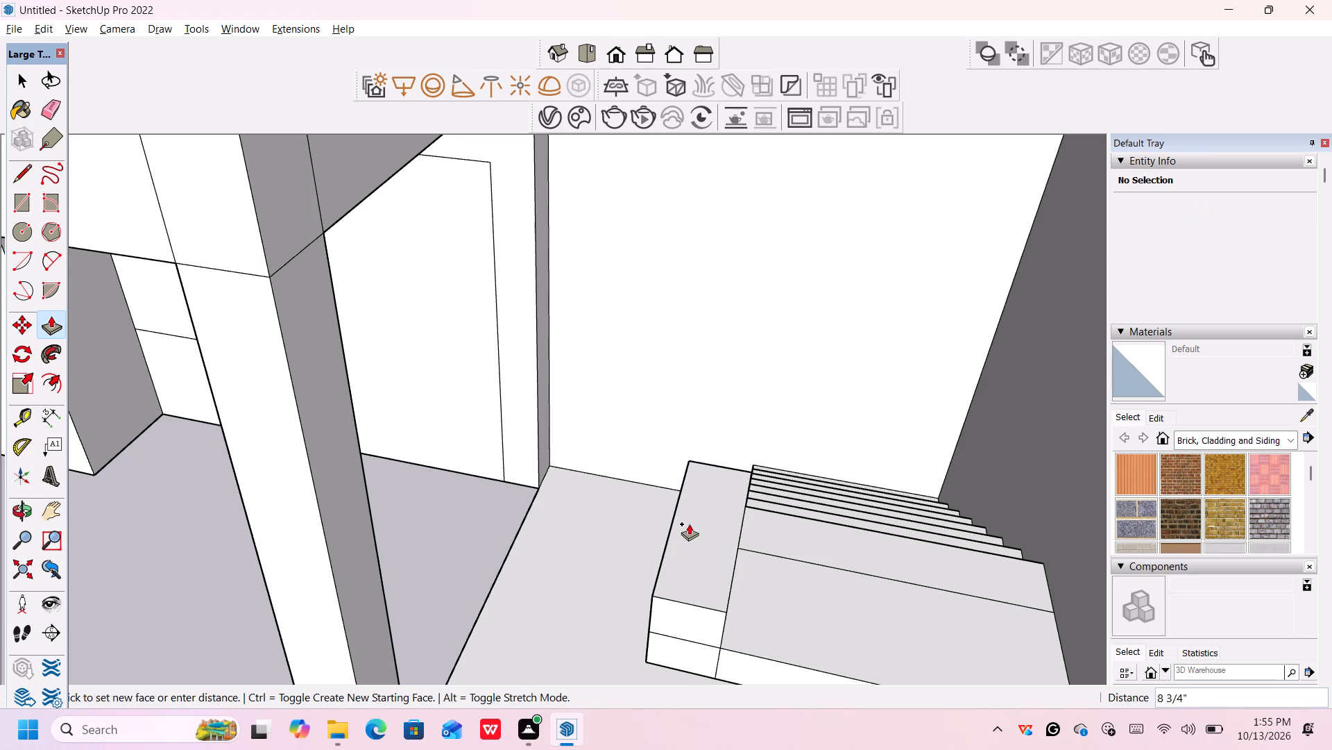
{"action": "scroll", "coordinate": [689, 524], "scroll_direction": "up", "scroll_amount": 2}
{"action": "scroll", "coordinate": [689, 524], "scroll_direction": "down", "scroll_amount": 2}
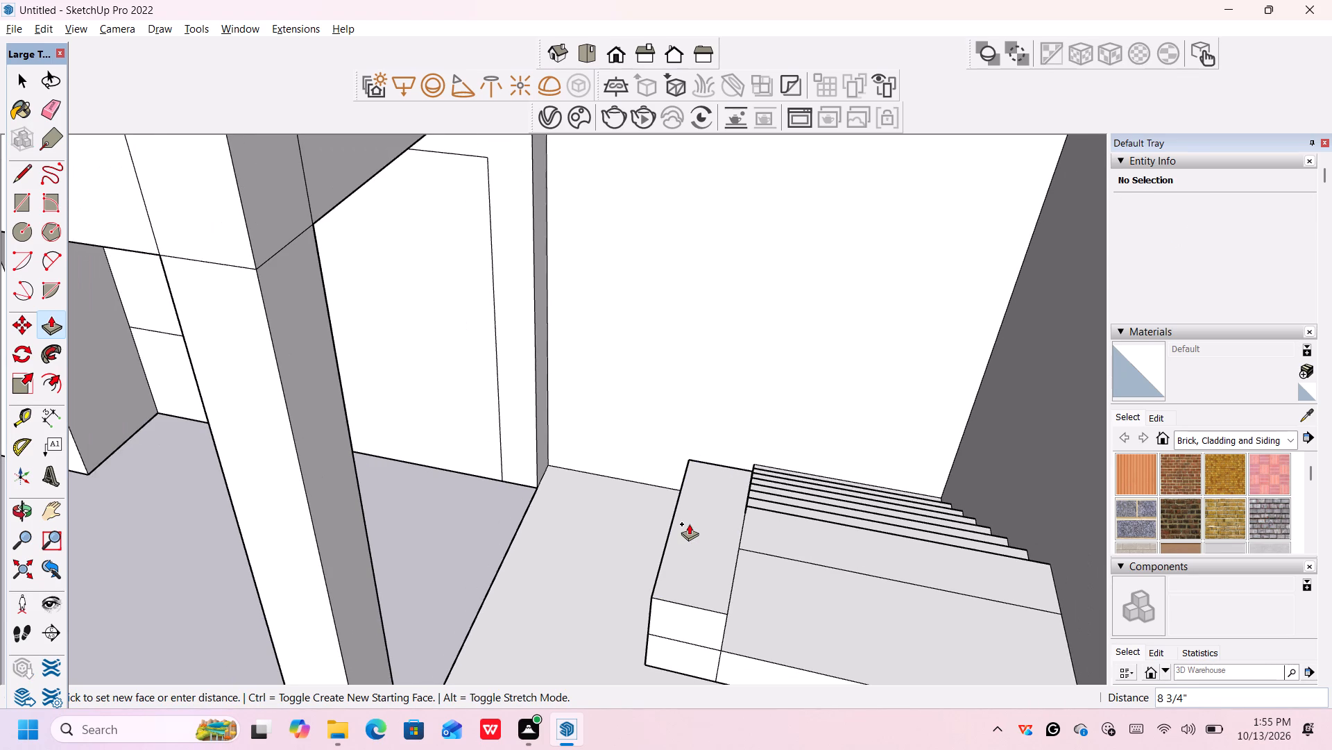
{"action": "scroll", "coordinate": [690, 524], "scroll_direction": "down", "scroll_amount": 4}
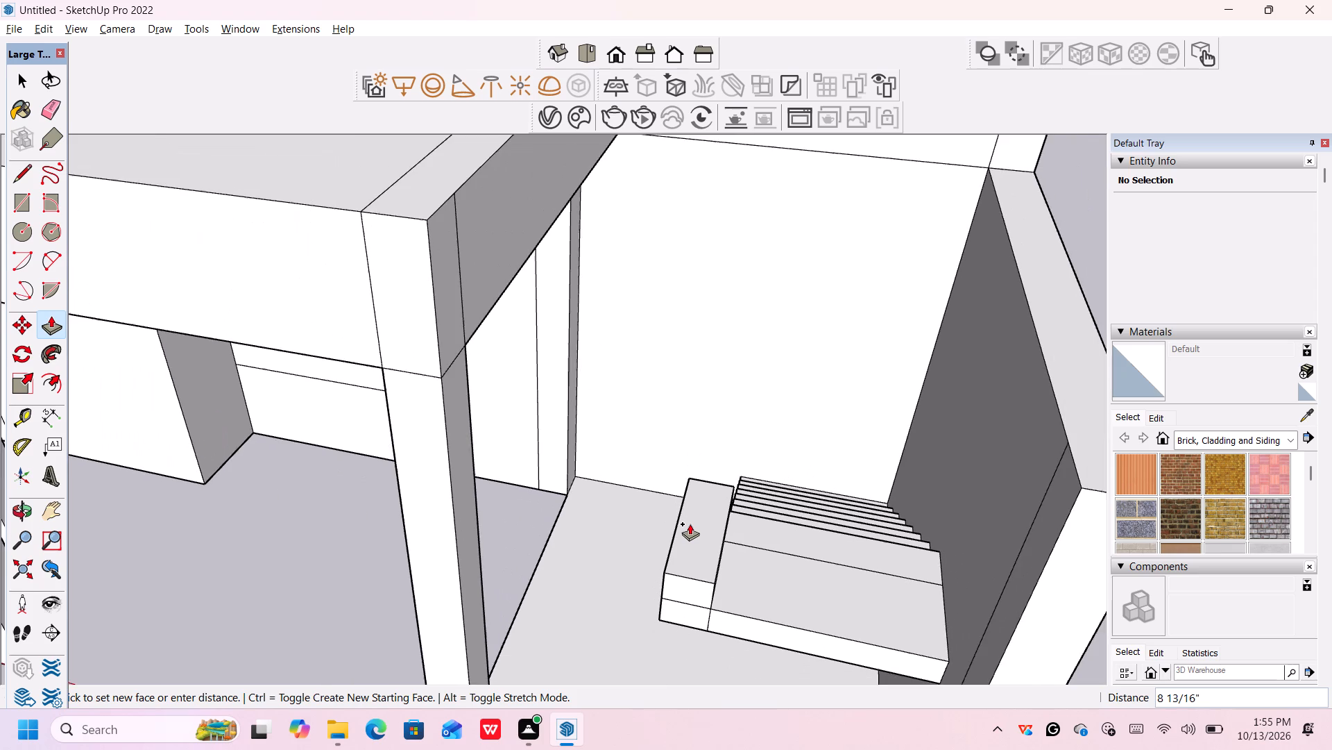
{"action": "scroll", "coordinate": [690, 524], "scroll_direction": "down", "scroll_amount": 3}
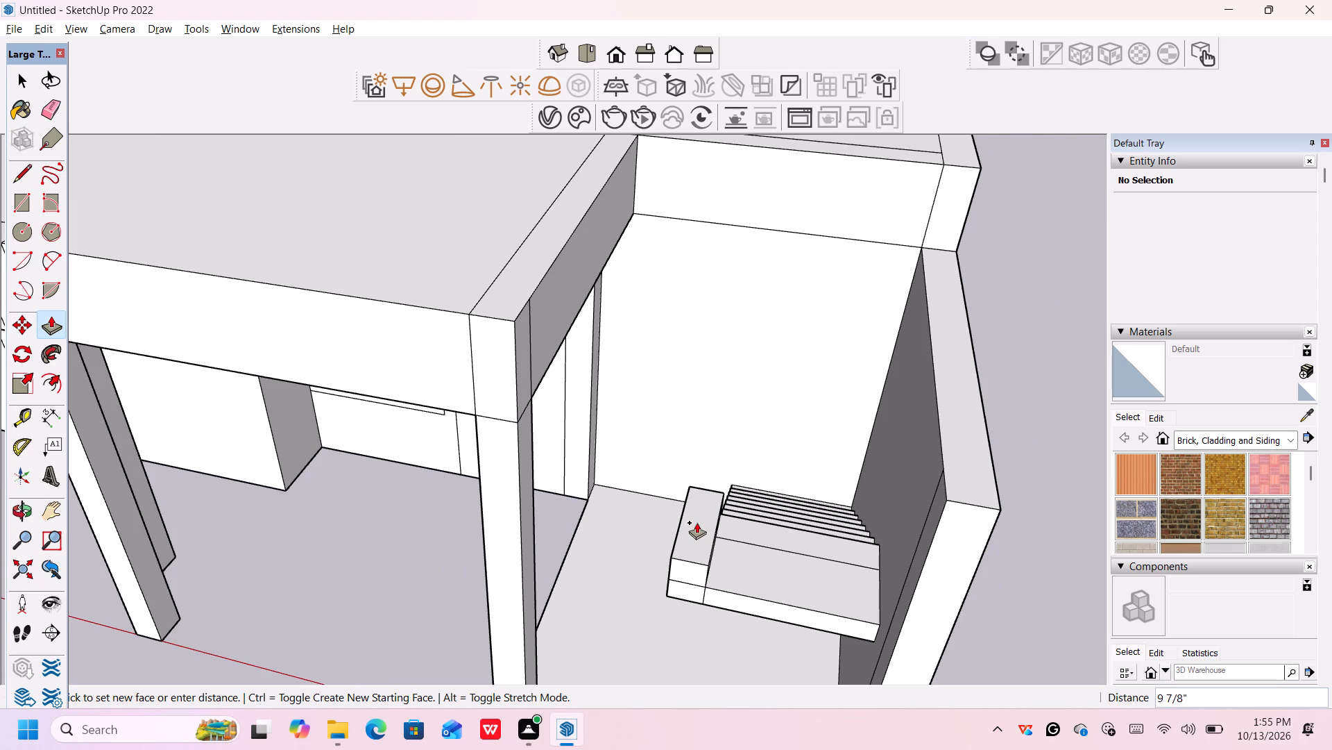
{"action": "type", "text": "1'"}
{"action": "key", "text": "Return"}
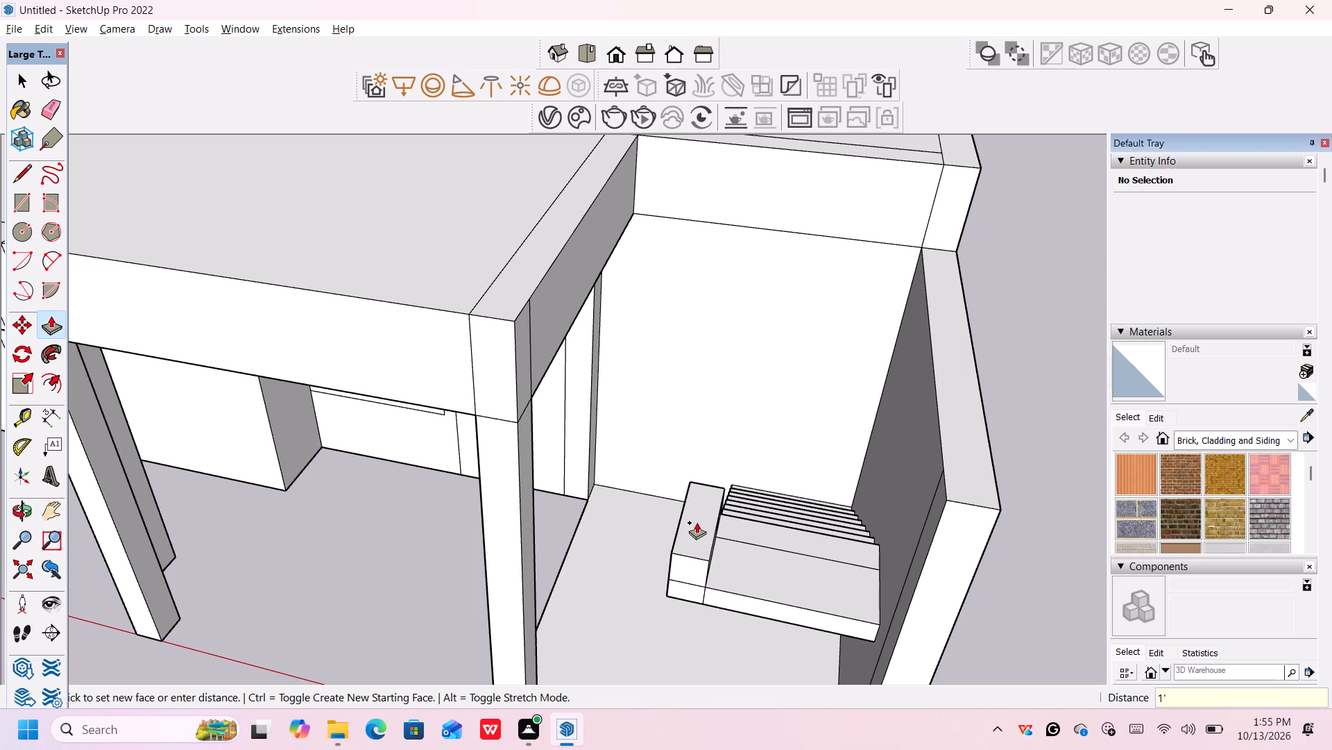
Lower the raised block's top face by 6" to form the first tread above the landing.
{"action": "scroll", "coordinate": [737, 558], "scroll_direction": "up", "scroll_amount": 5}
{"action": "middle_click_drag", "start_coordinate": [724, 595], "coordinate": [746, 547]}
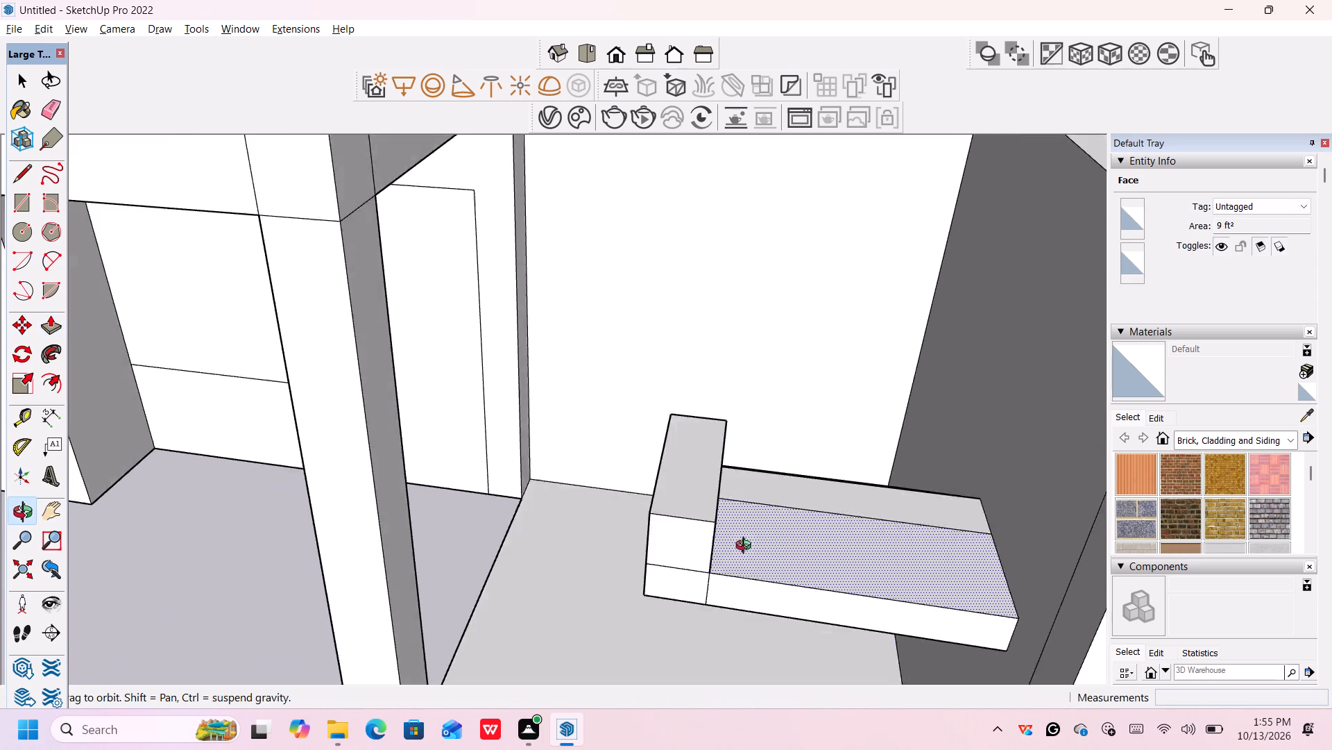
{"action": "middle_click_drag", "start_coordinate": [746, 547], "coordinate": [839, 360]}
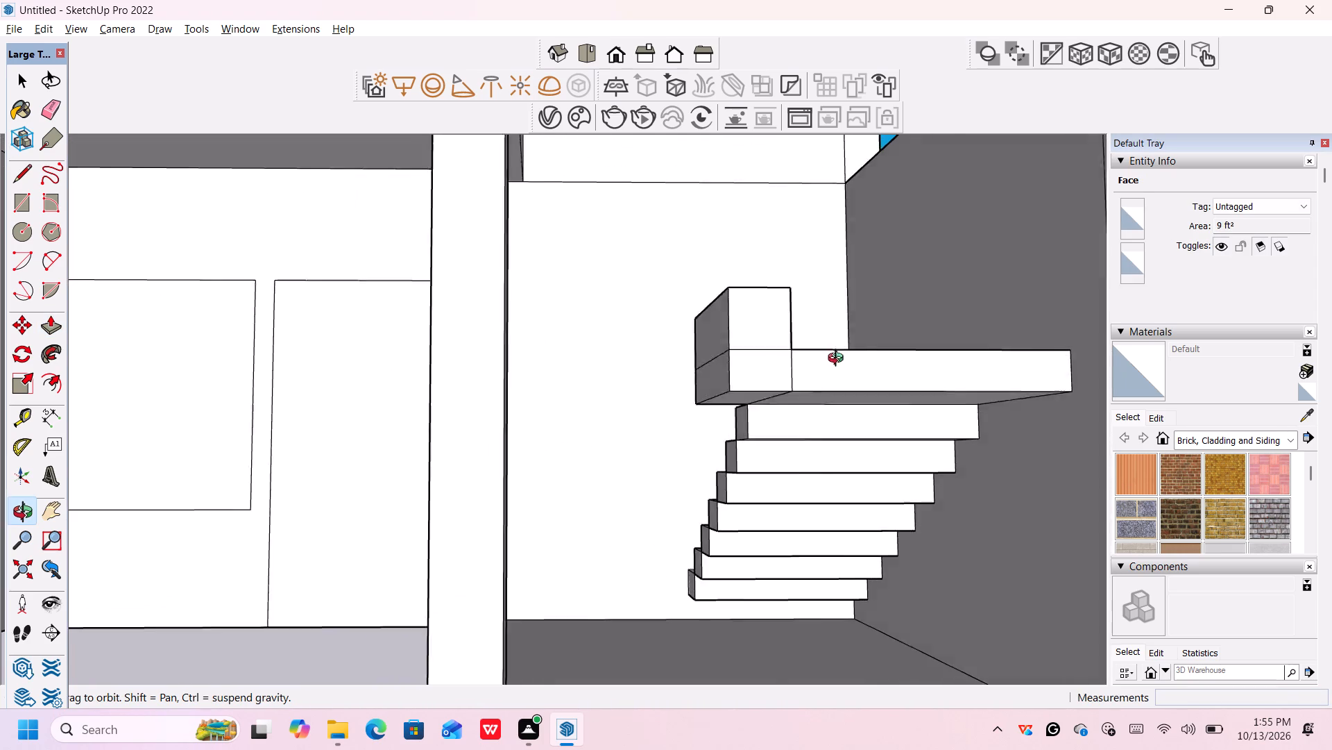
{"action": "middle_click_drag", "start_coordinate": [839, 360], "coordinate": [577, 453]}
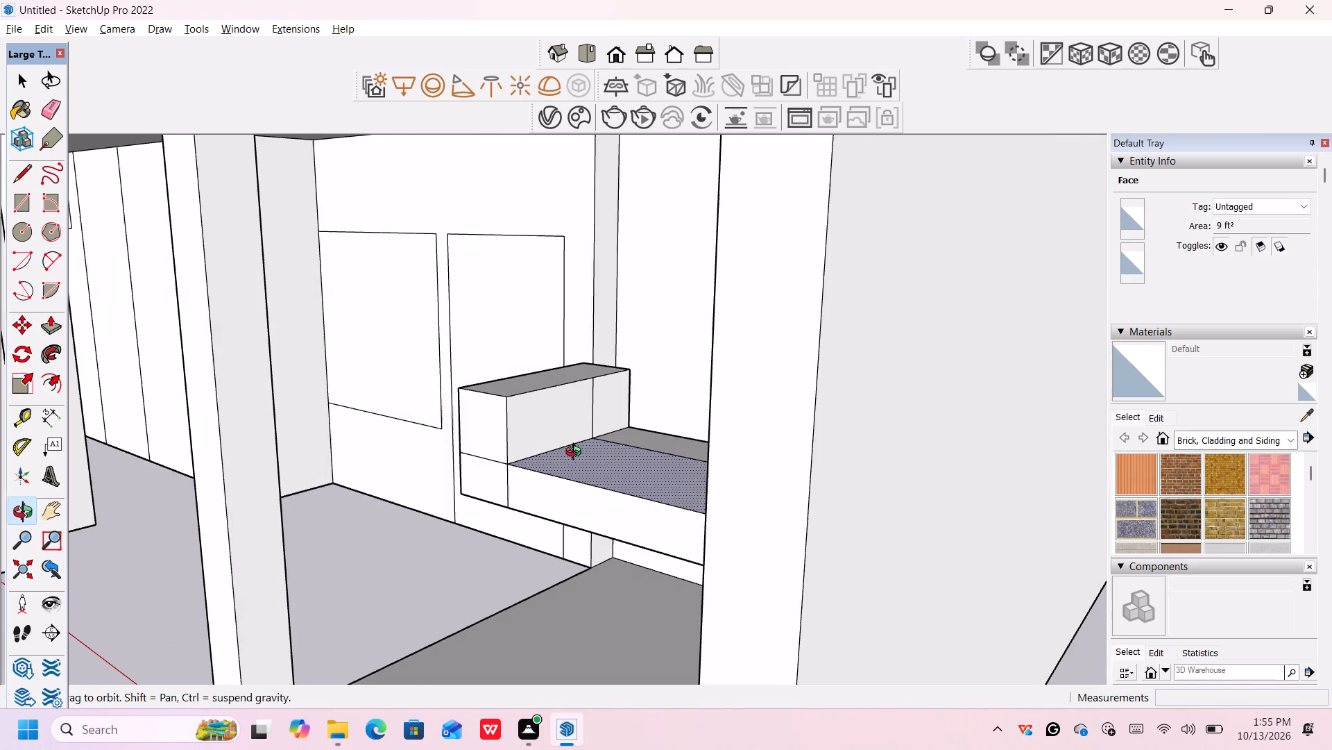
{"action": "middle_click_drag", "start_coordinate": [577, 453], "coordinate": [575, 453]}
{"action": "middle_click_drag", "start_coordinate": [545, 442], "coordinate": [583, 533]}
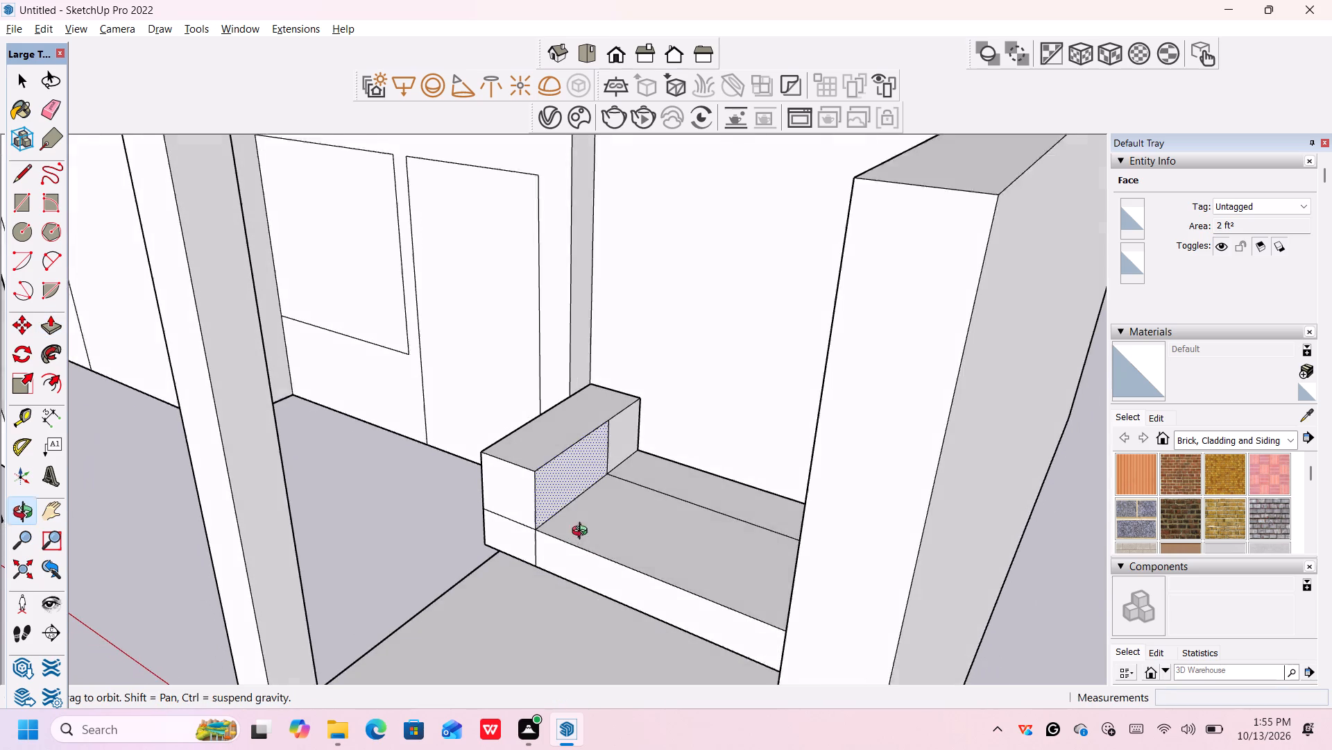
{"action": "middle_click_drag", "start_coordinate": [583, 533], "coordinate": [584, 534]}
{"action": "left_click", "coordinate": [549, 433]}
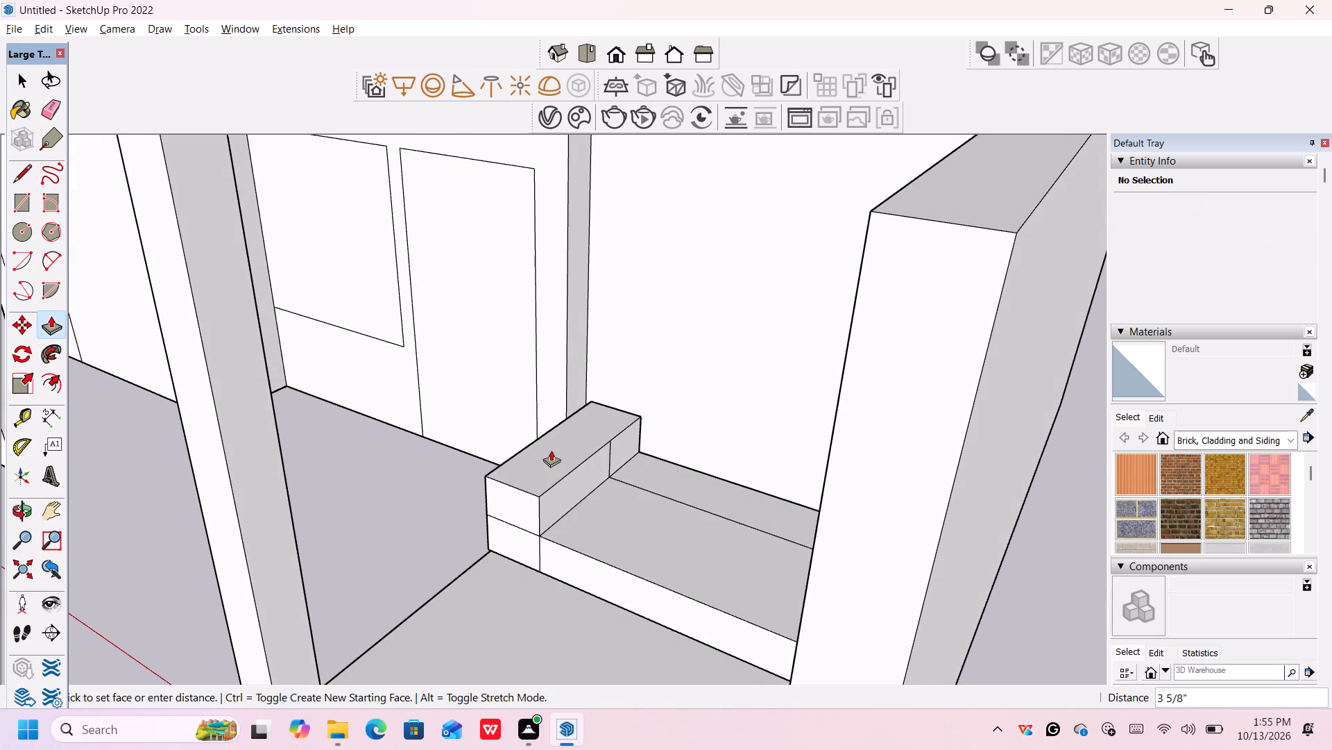
{"action": "type", "text": "6\""}
{"action": "key", "text": "Return"}
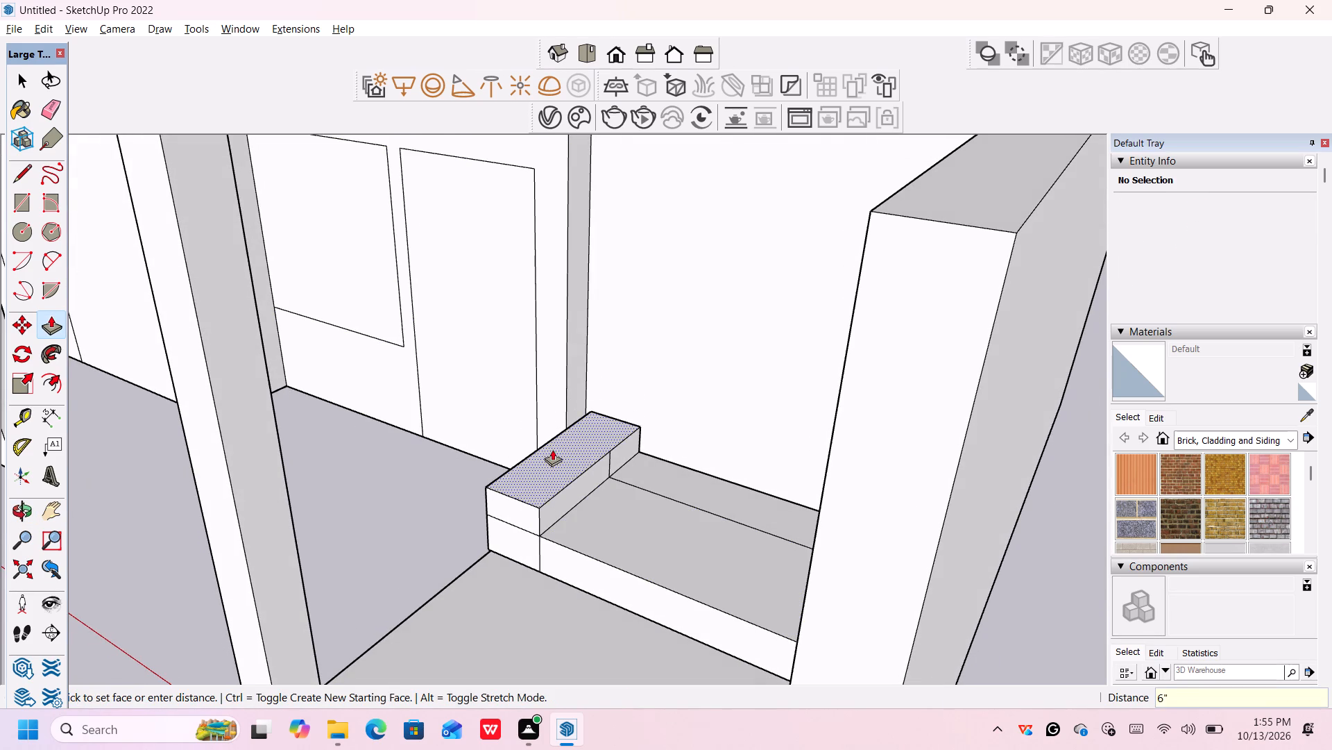
Push the front end face of the lower block section back 3' to remove it from beneath the raised tread.
{"action": "middle_click_drag", "start_coordinate": [555, 452], "coordinate": [589, 499]}
{"action": "middle_click_drag", "start_coordinate": [533, 582], "coordinate": [556, 589]}
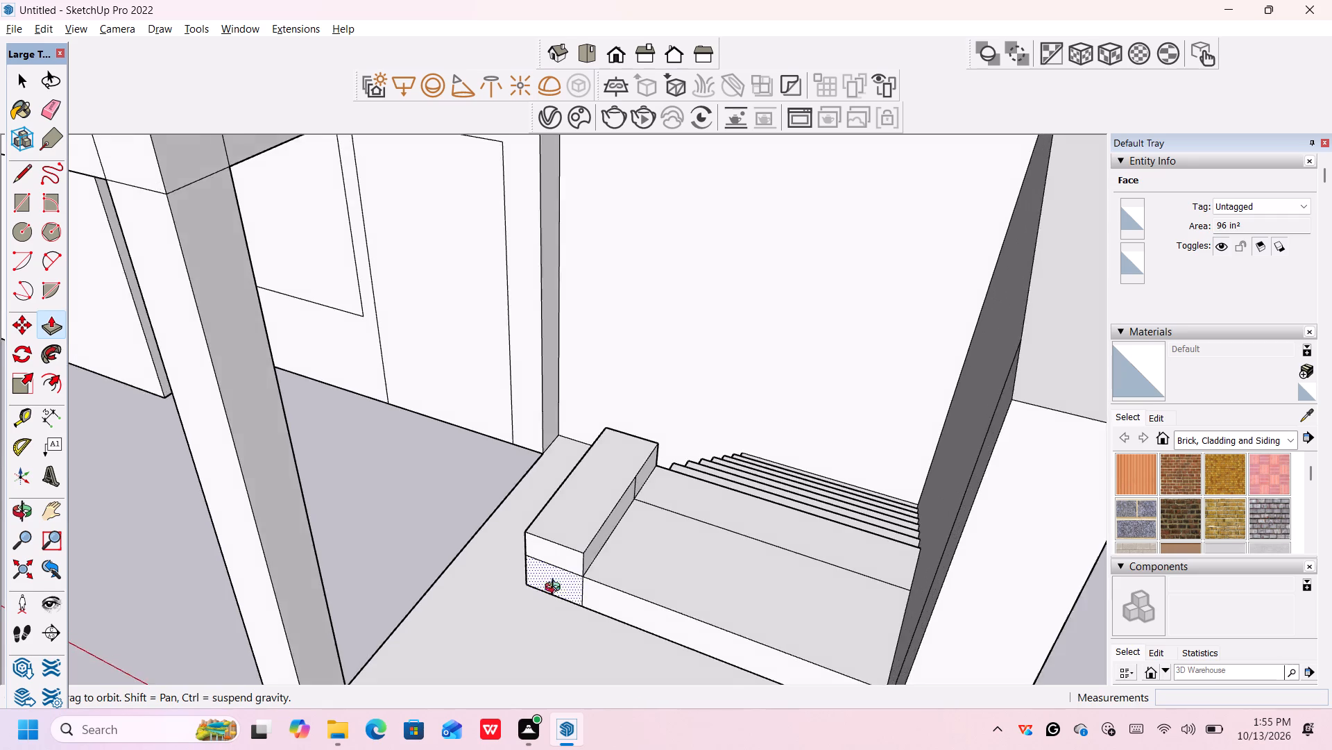
{"action": "middle_click_drag", "start_coordinate": [556, 589], "coordinate": [597, 577]}
{"action": "left_click", "coordinate": [591, 568]}
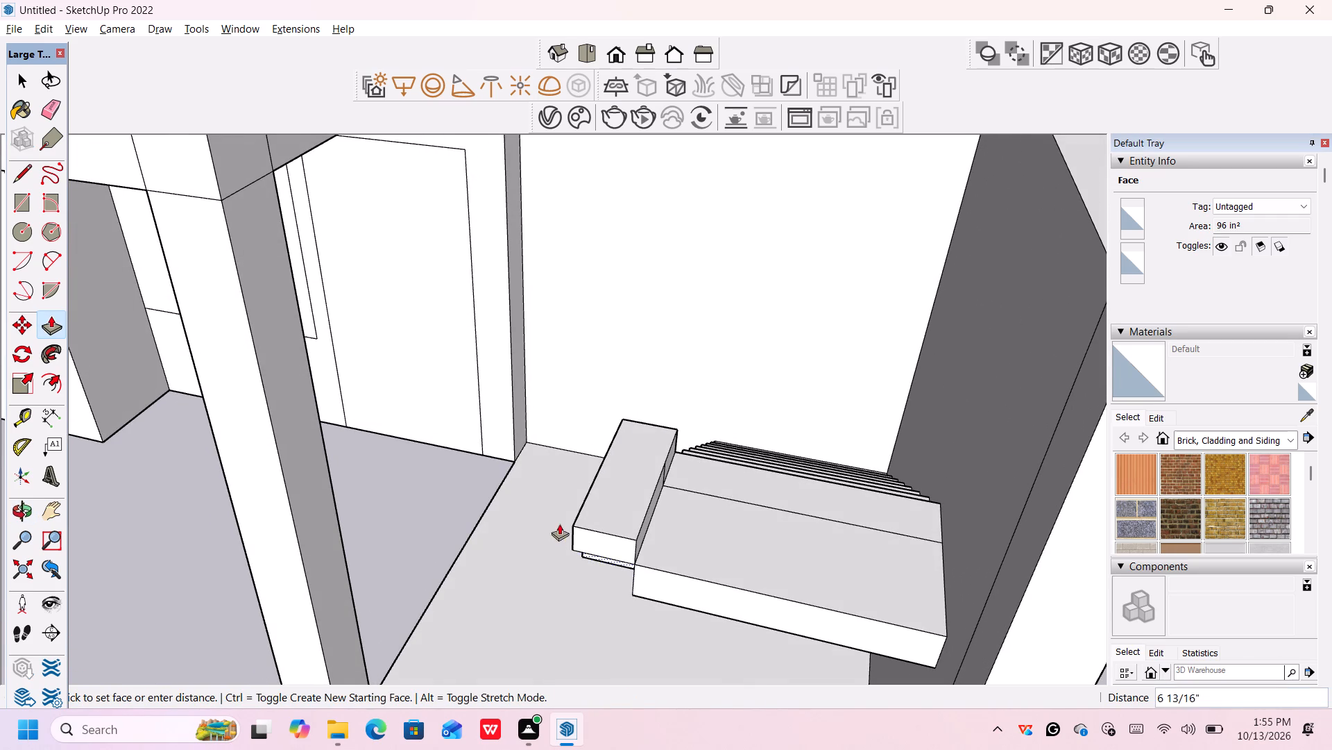
{"action": "middle_click_drag", "start_coordinate": [559, 524], "coordinate": [706, 515]}
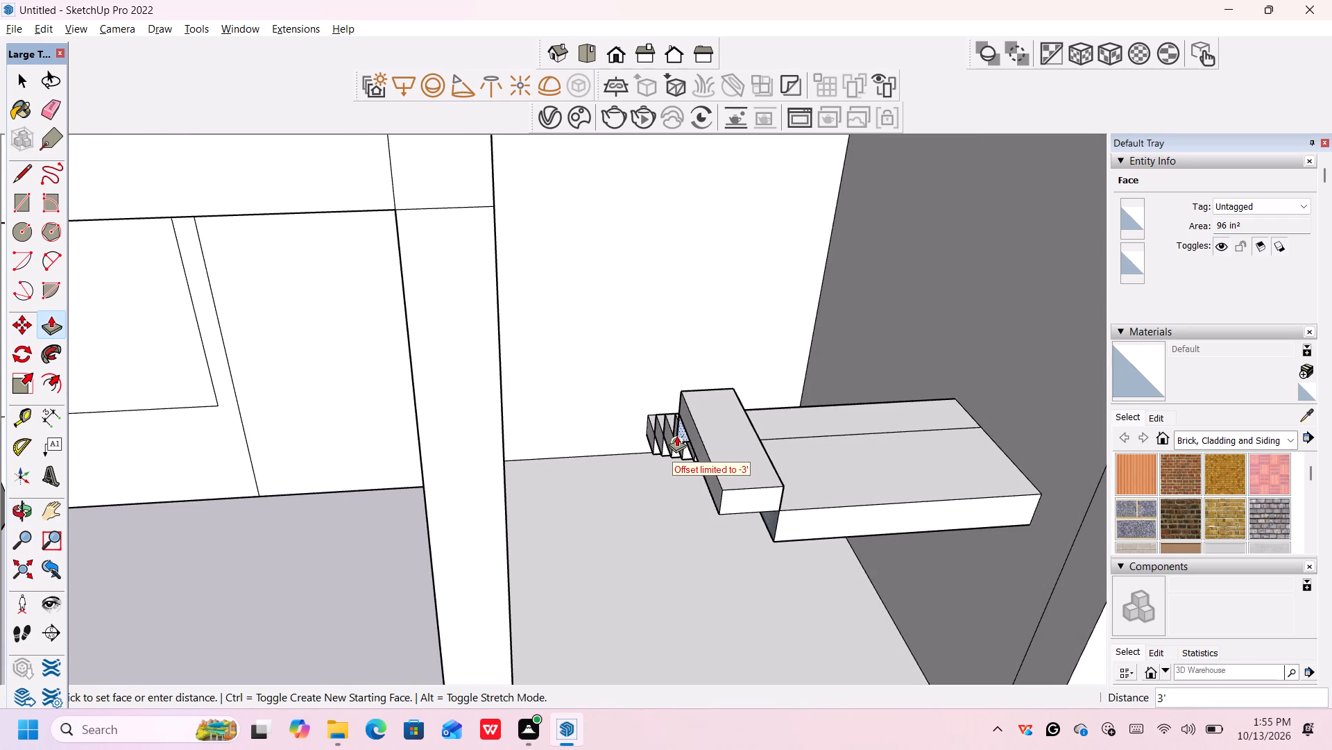
{"action": "left_click", "coordinate": [676, 435]}
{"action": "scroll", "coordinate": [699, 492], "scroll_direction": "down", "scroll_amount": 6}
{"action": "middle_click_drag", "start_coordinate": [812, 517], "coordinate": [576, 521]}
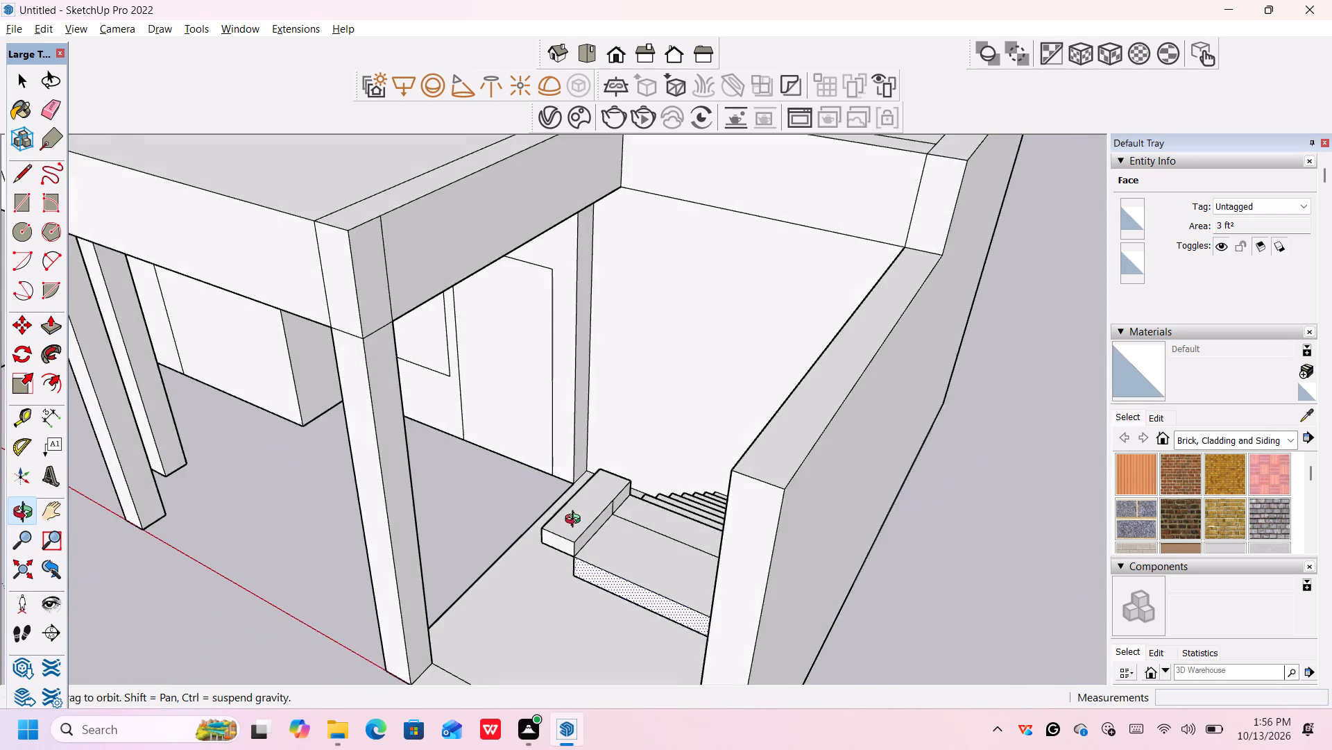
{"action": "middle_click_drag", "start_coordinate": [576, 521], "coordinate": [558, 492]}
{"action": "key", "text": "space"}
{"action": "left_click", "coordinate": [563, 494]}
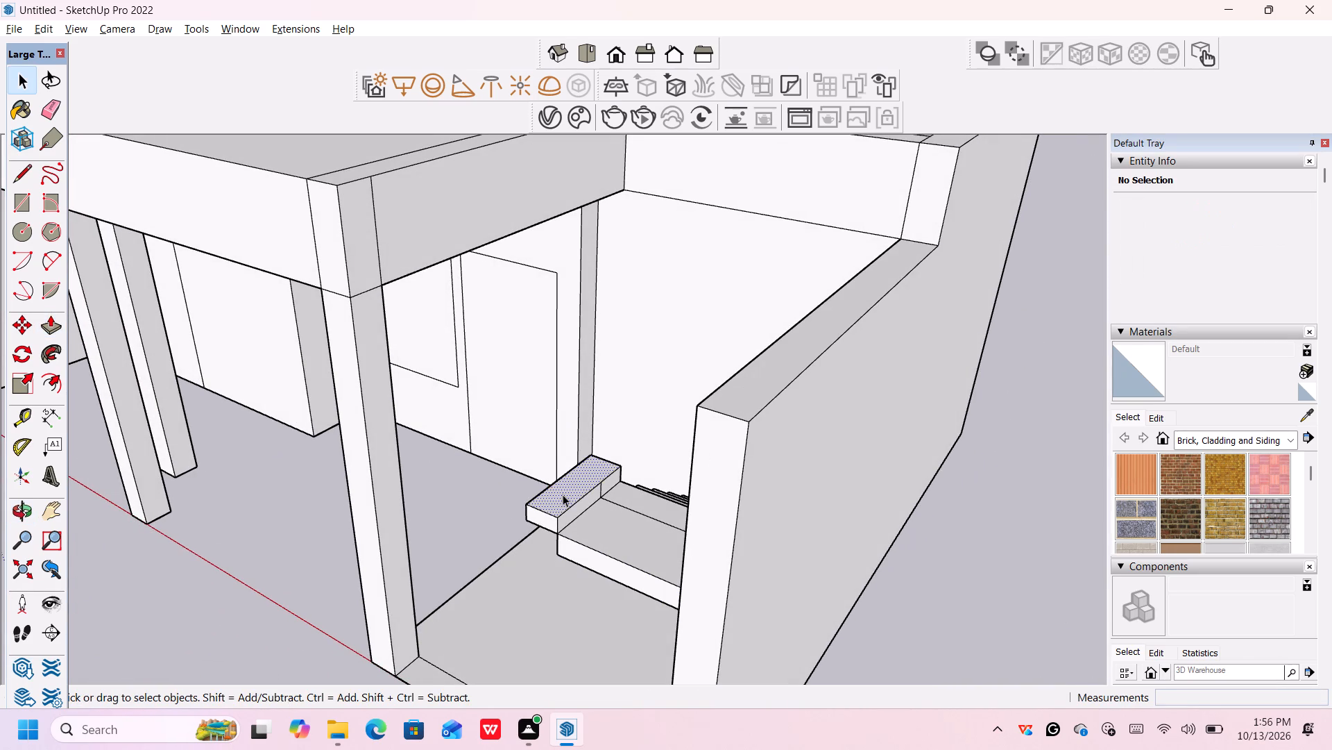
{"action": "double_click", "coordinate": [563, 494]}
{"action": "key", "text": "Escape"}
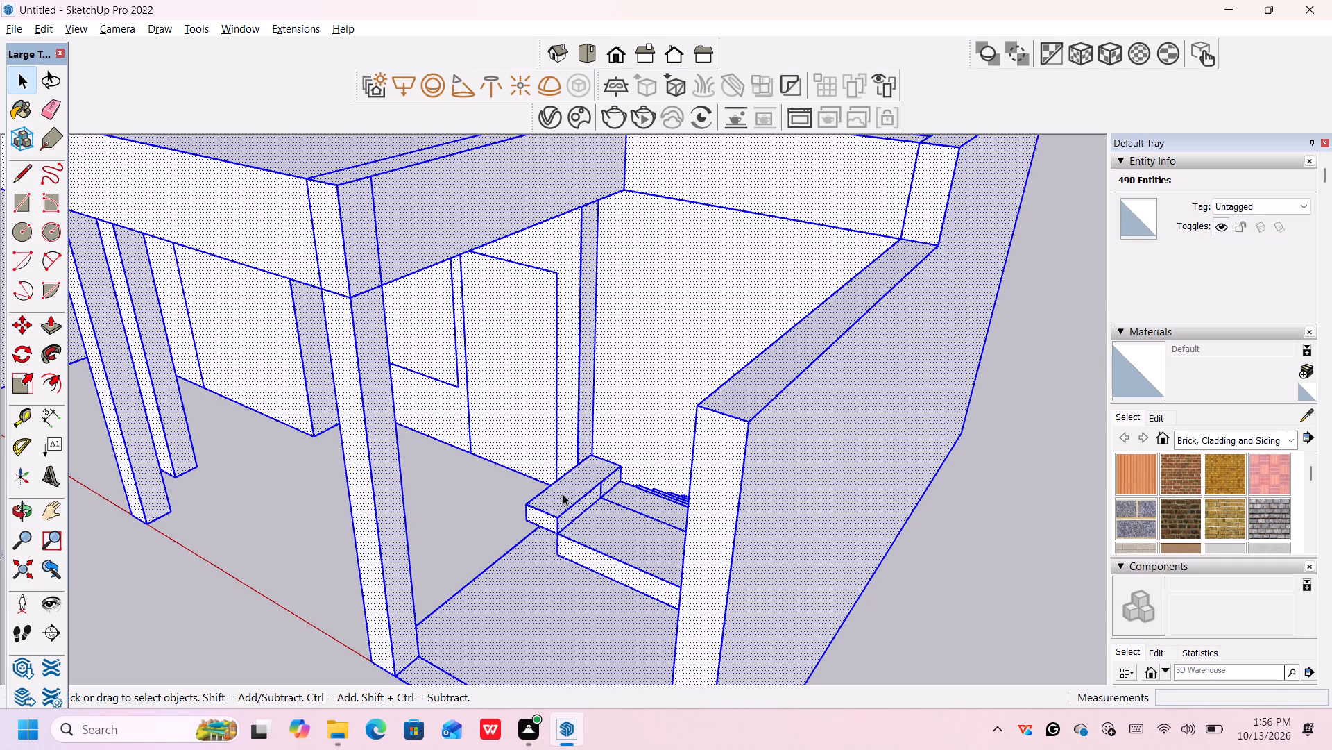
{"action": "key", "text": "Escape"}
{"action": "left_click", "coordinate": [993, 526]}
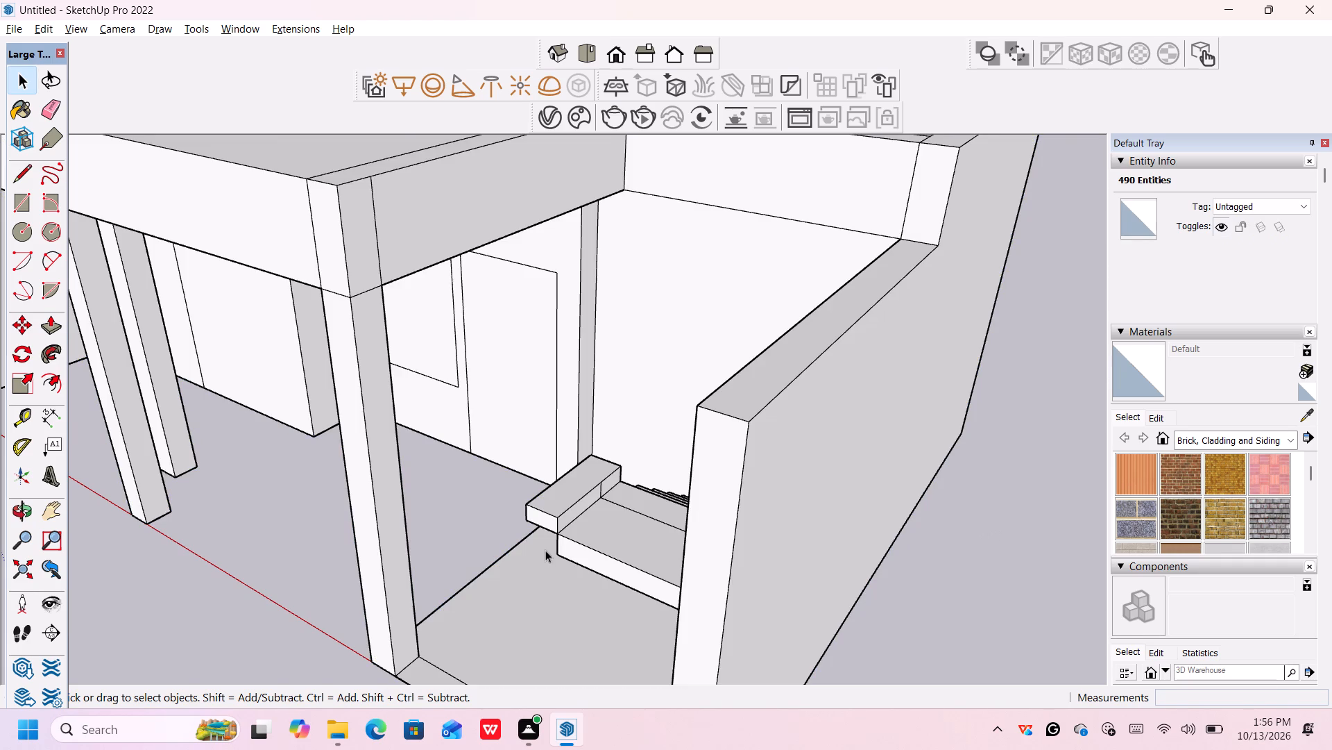
Extrude the first tread's free side face 1' outward, away from the landing, with a new starting face.
{"action": "scroll", "coordinate": [538, 495], "scroll_direction": "up", "scroll_amount": 6}
{"action": "scroll", "coordinate": [538, 499], "scroll_direction": "down", "scroll_amount": 5}
{"action": "middle_click_drag", "start_coordinate": [538, 503], "coordinate": [536, 508]}
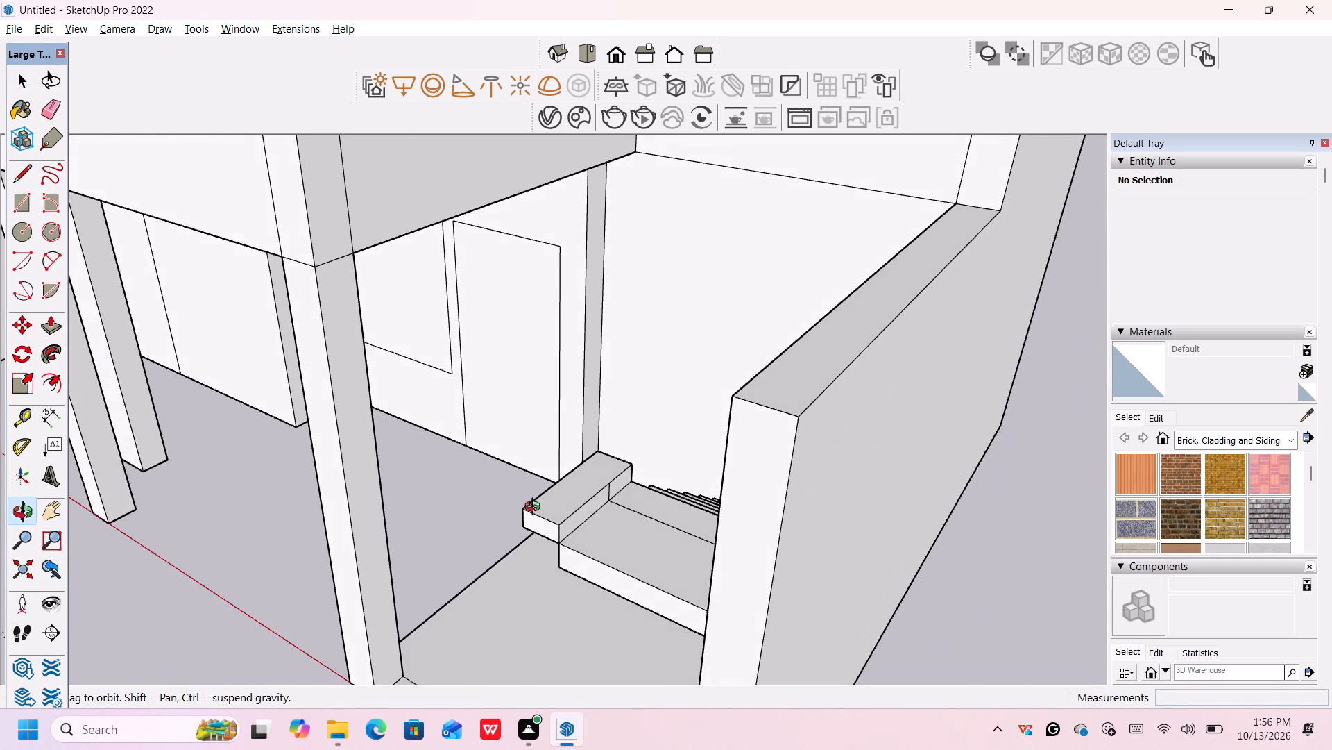
{"action": "middle_click_drag", "start_coordinate": [536, 508], "coordinate": [549, 485]}
{"action": "scroll", "coordinate": [549, 490], "scroll_direction": "up", "scroll_amount": 1}
{"action": "scroll", "coordinate": [549, 490], "scroll_direction": "down", "scroll_amount": 2}
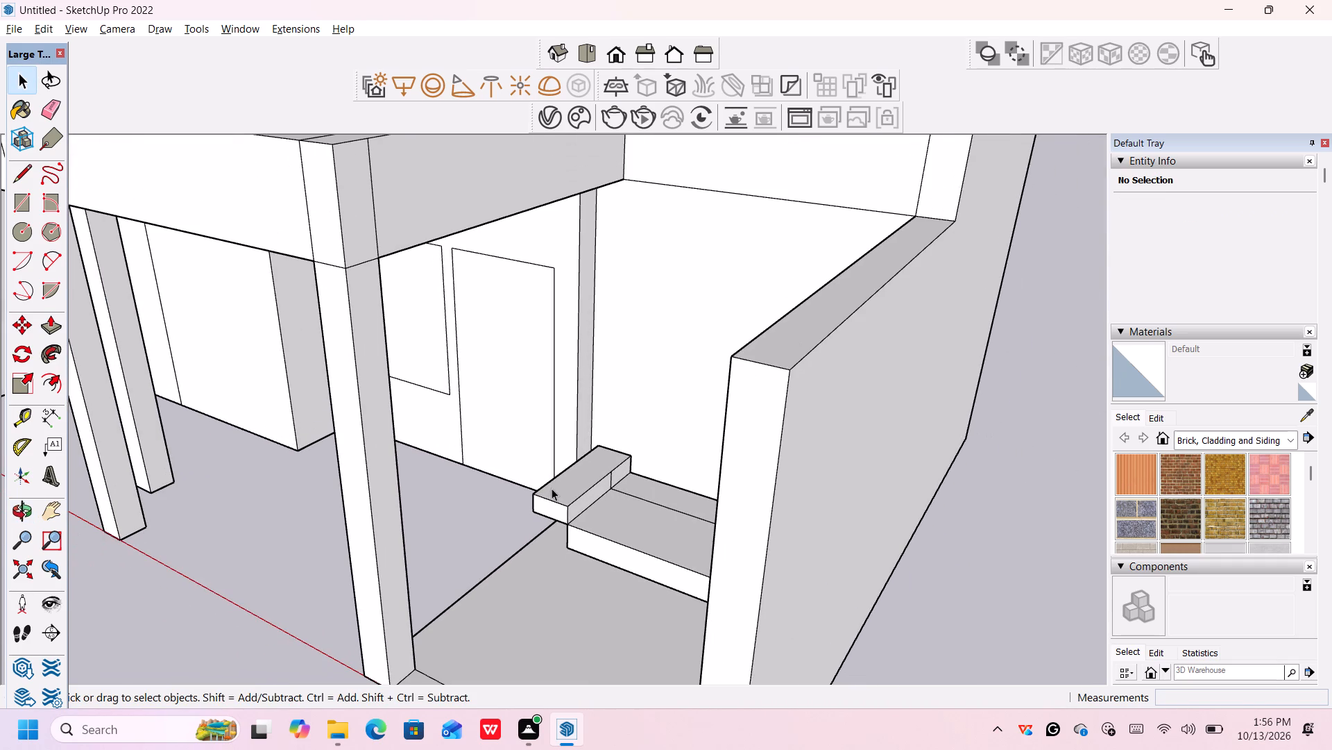
{"action": "middle_click_drag", "start_coordinate": [552, 488], "coordinate": [554, 549]}
{"action": "scroll", "coordinate": [554, 522], "scroll_direction": "up", "scroll_amount": 2}
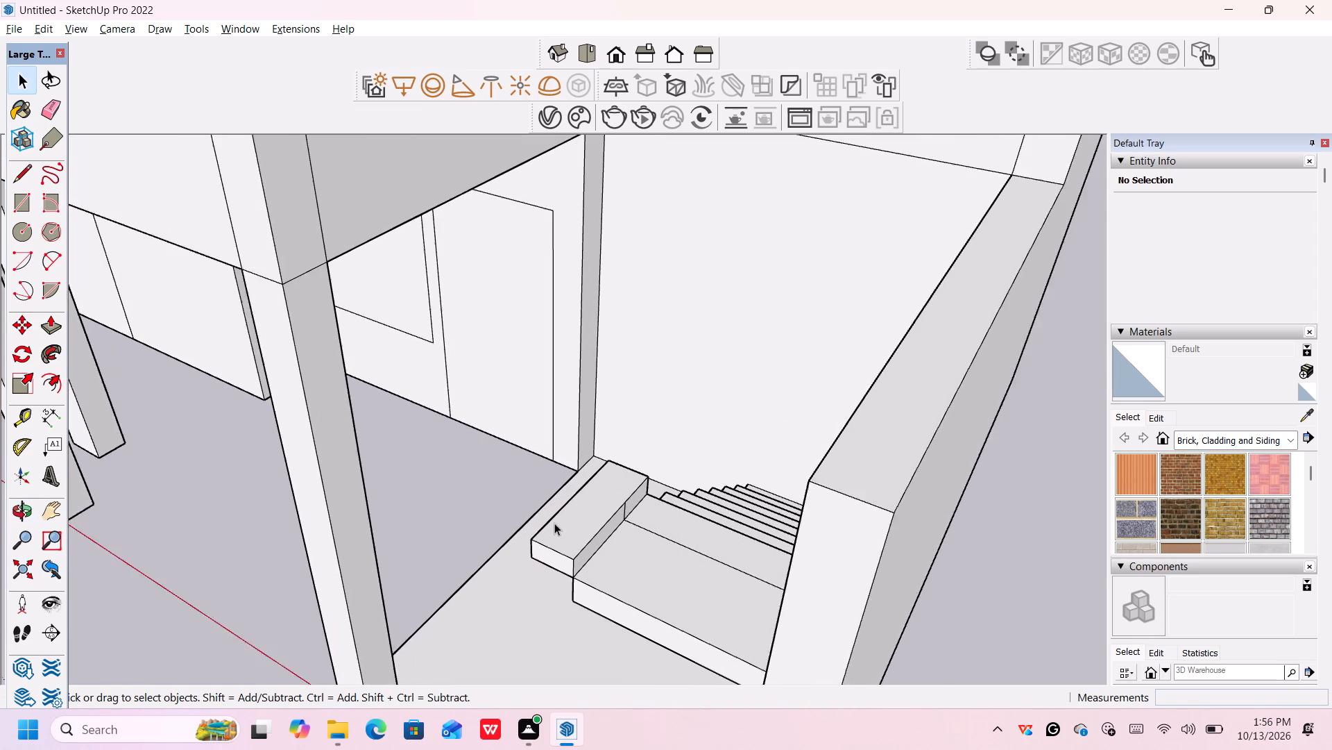
{"action": "scroll", "coordinate": [554, 523], "scroll_direction": "up", "scroll_amount": 1}
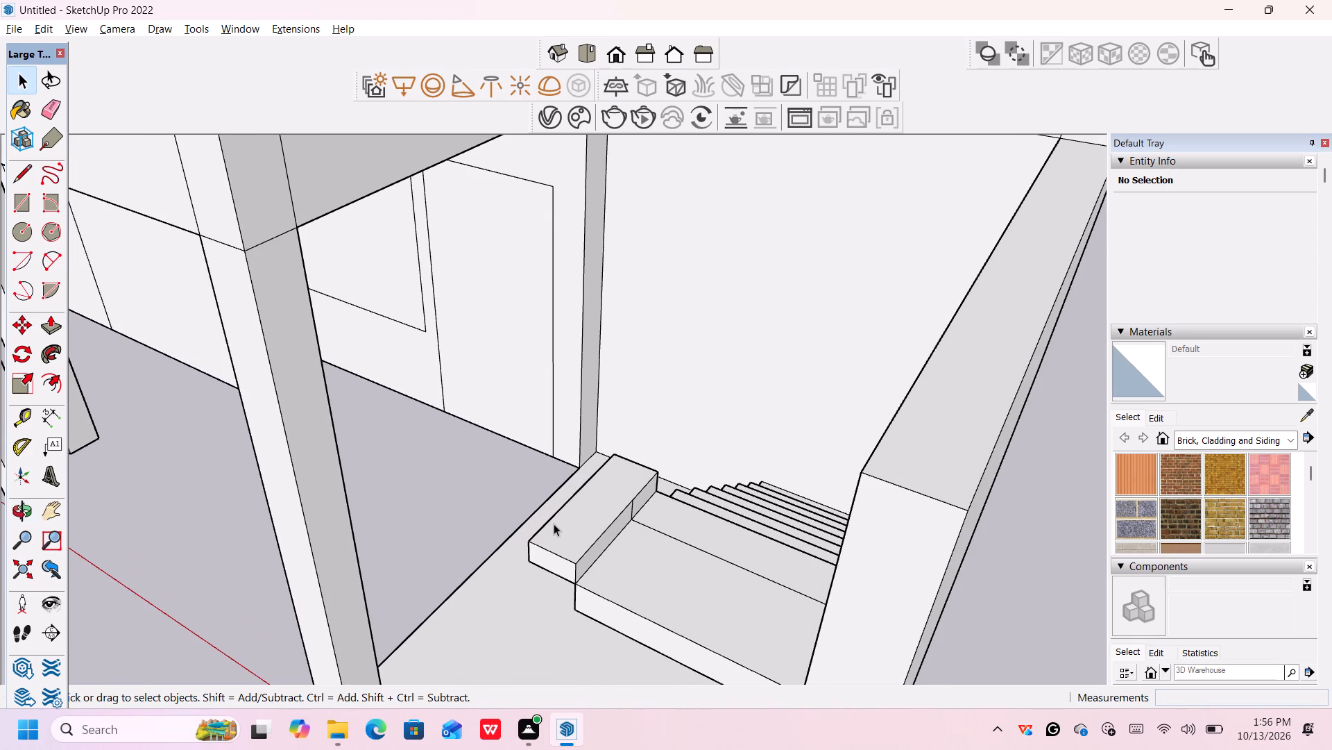
{"action": "key", "text": "p"}
{"action": "middle_click_drag", "start_coordinate": [561, 524], "coordinate": [561, 525]}
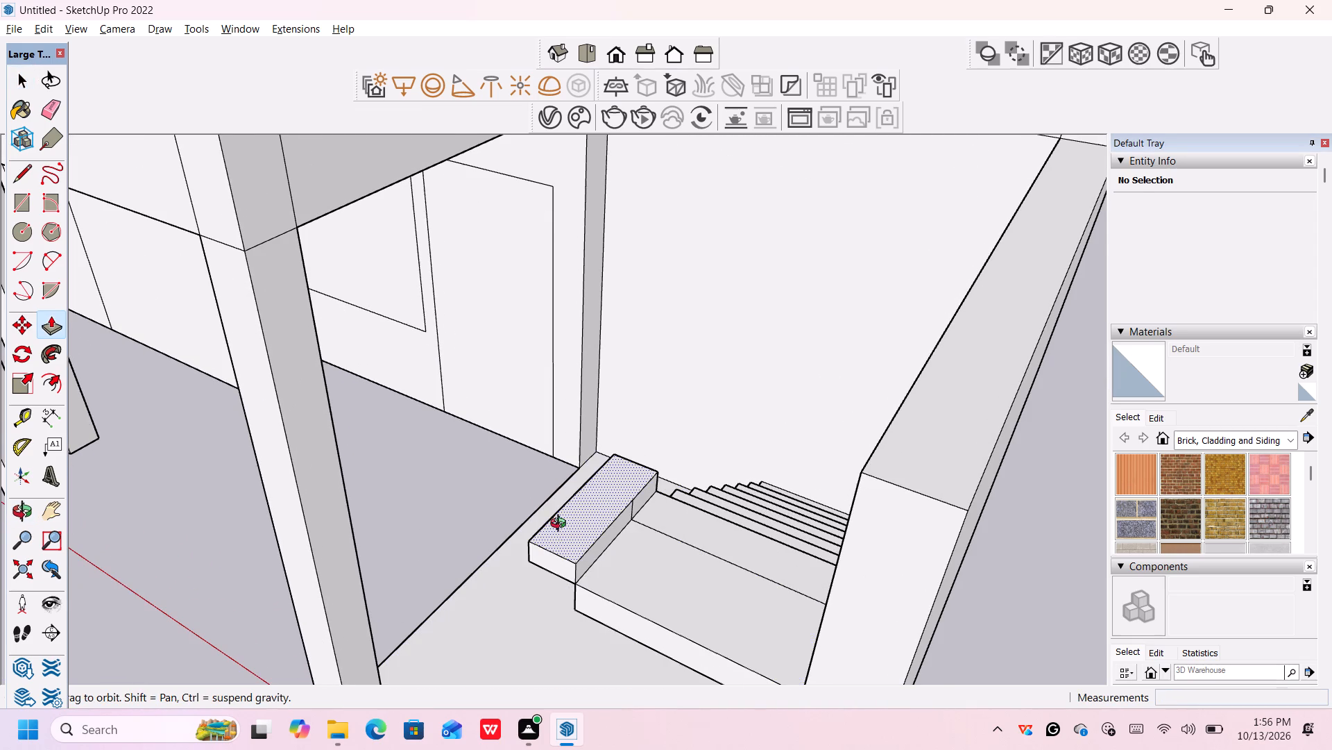
{"action": "middle_click_drag", "start_coordinate": [561, 525], "coordinate": [769, 526]}
{"action": "scroll", "coordinate": [705, 480], "scroll_direction": "up", "scroll_amount": 8}
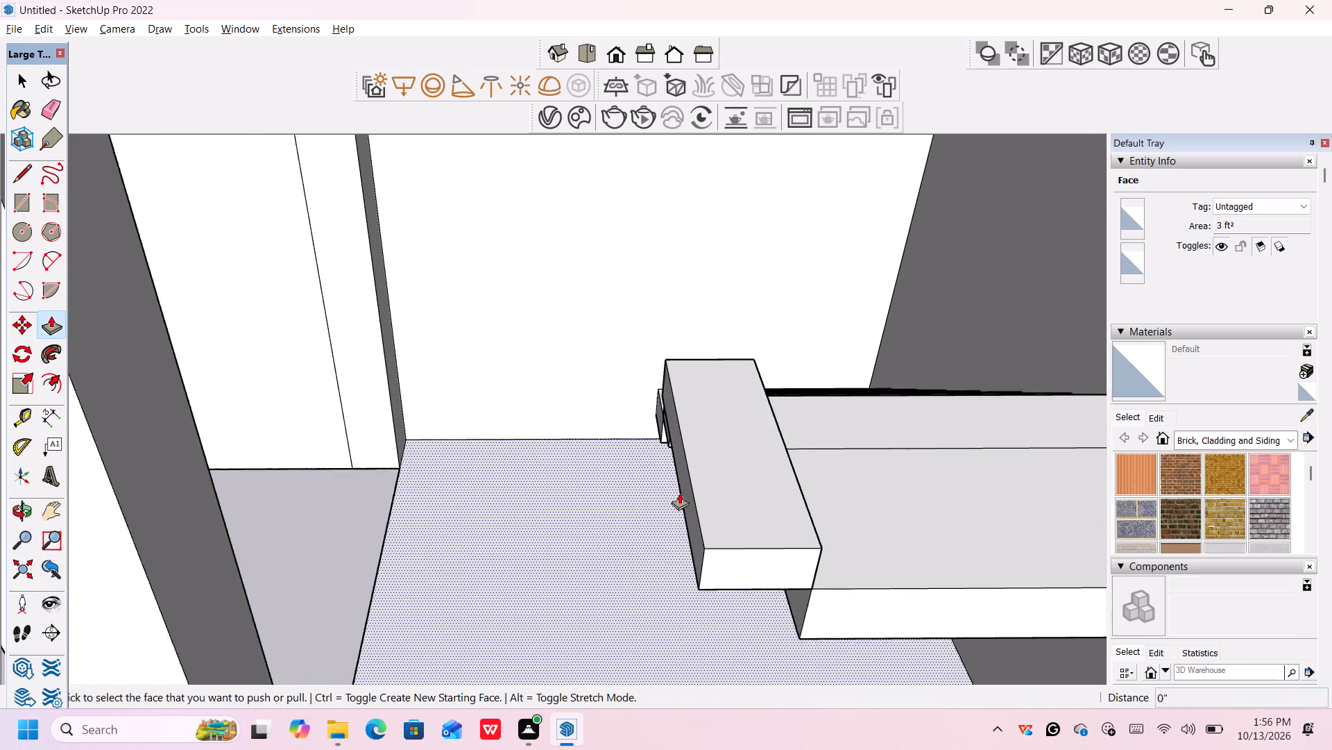
{"action": "scroll", "coordinate": [679, 493], "scroll_direction": "up", "scroll_amount": 2}
{"action": "left_click", "coordinate": [689, 493]}
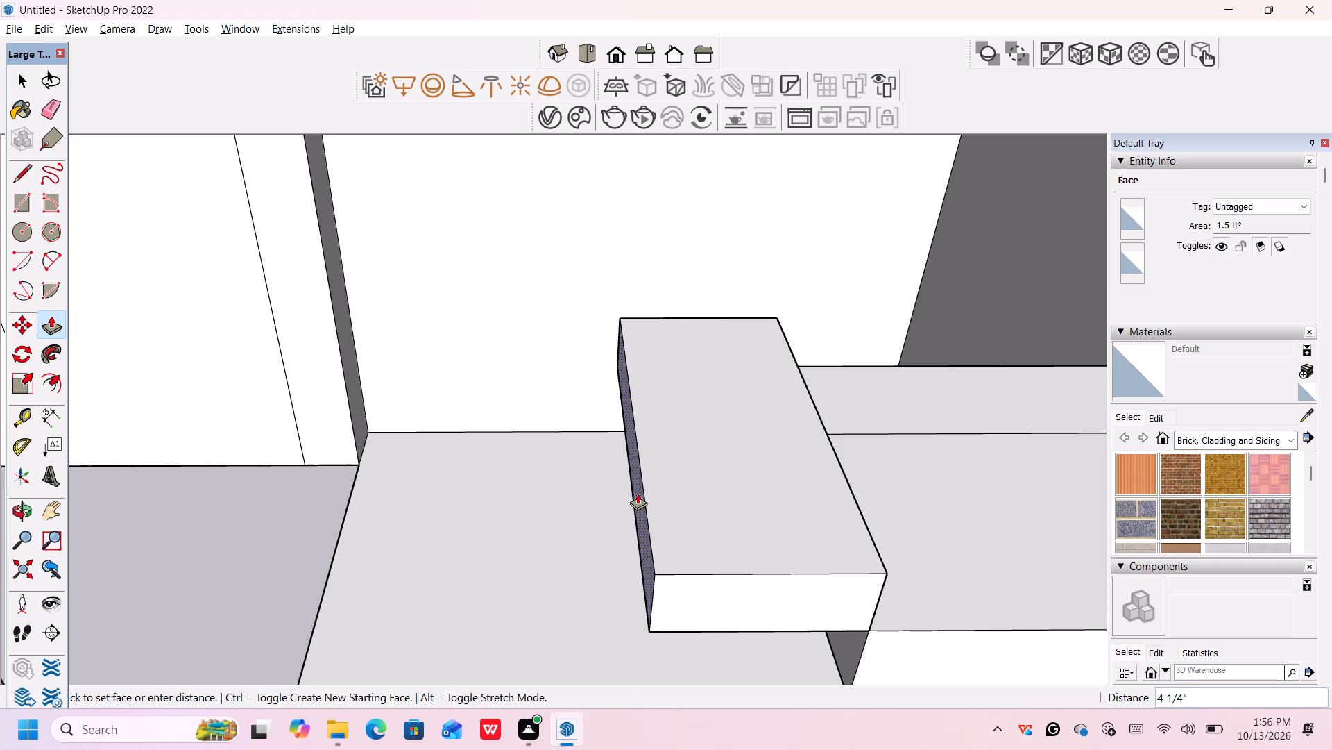
{"action": "type", "text": "1'"}
{"action": "key", "text": "Return"}
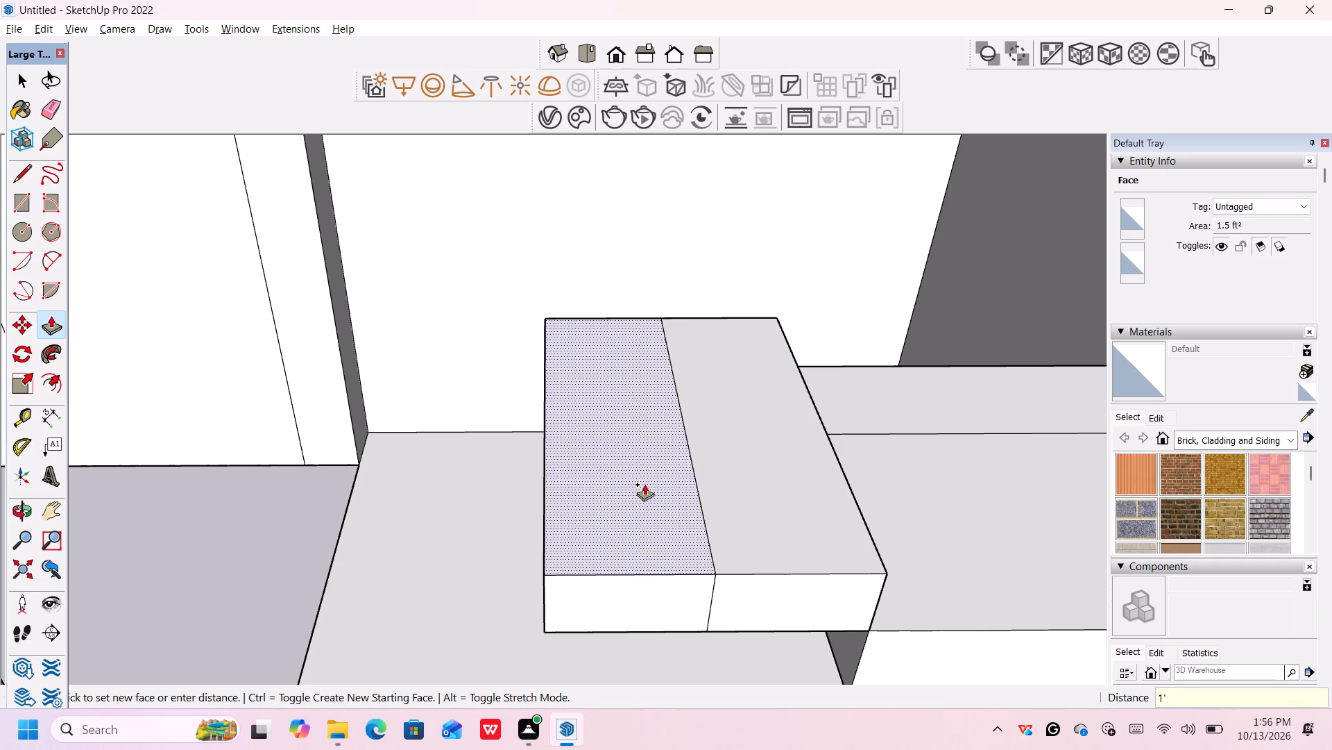
Raise the top face of the new 1' extension by 6" with a new starting face to form the second tread.
{"action": "left_click", "coordinate": [644, 485]}
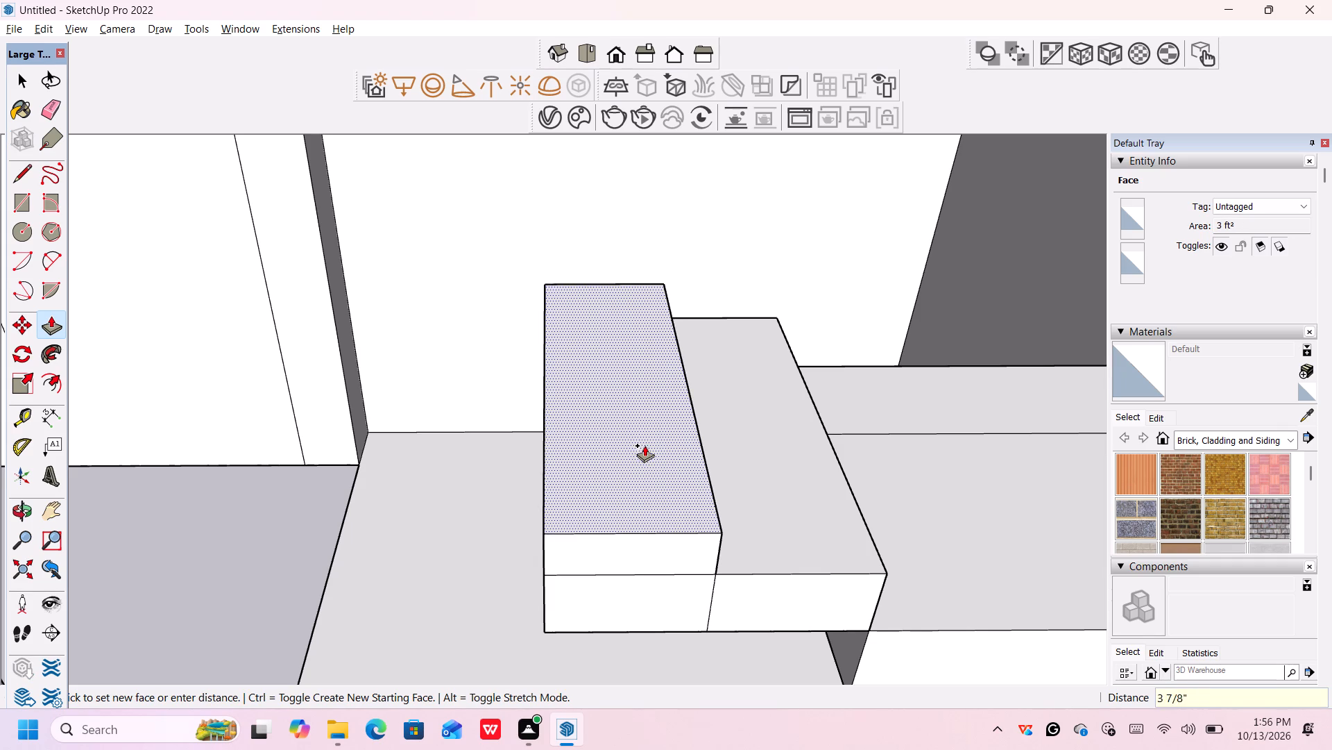
{"action": "key", "text": "6"}
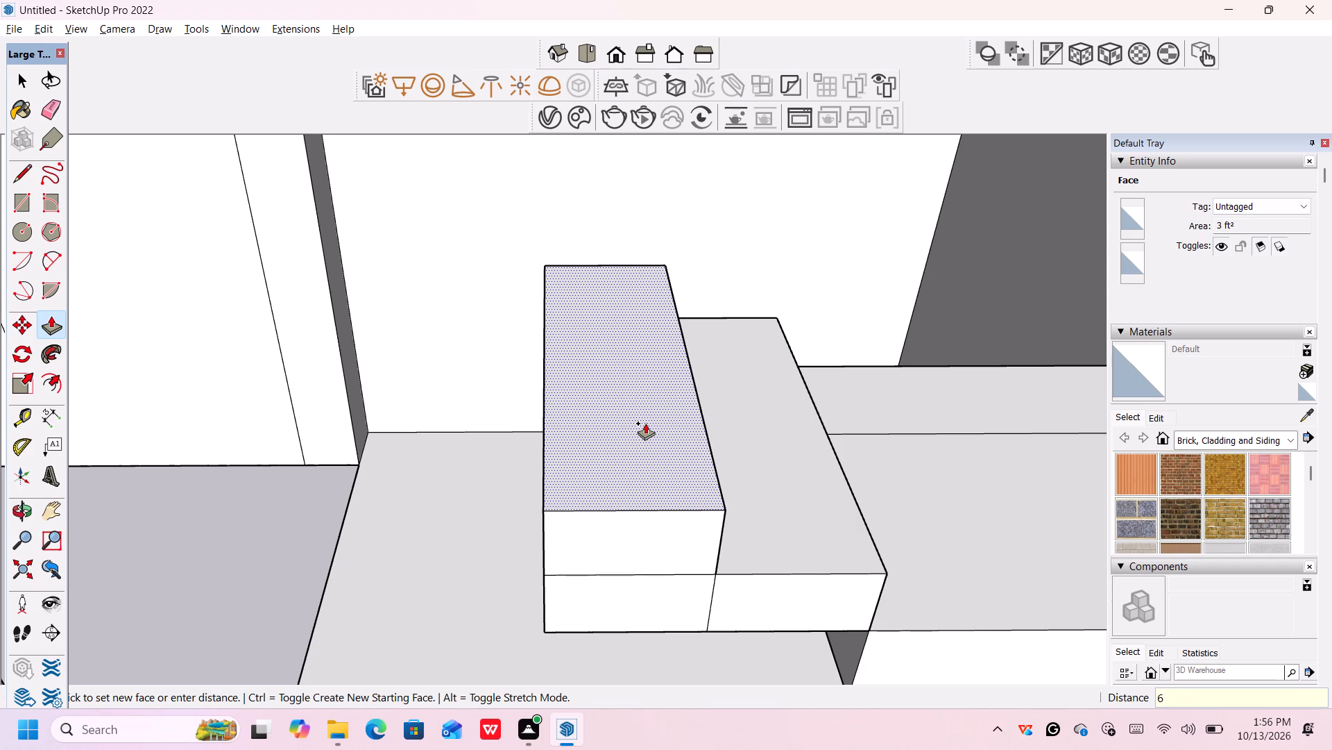
{"action": "key", "text": "shift+quotedbl"}
{"action": "key", "text": "Return"}
Push the front end face of the lower block beneath the second tread back 3' to remove that block.
{"action": "scroll", "coordinate": [712, 472], "scroll_direction": "down", "scroll_amount": 3}
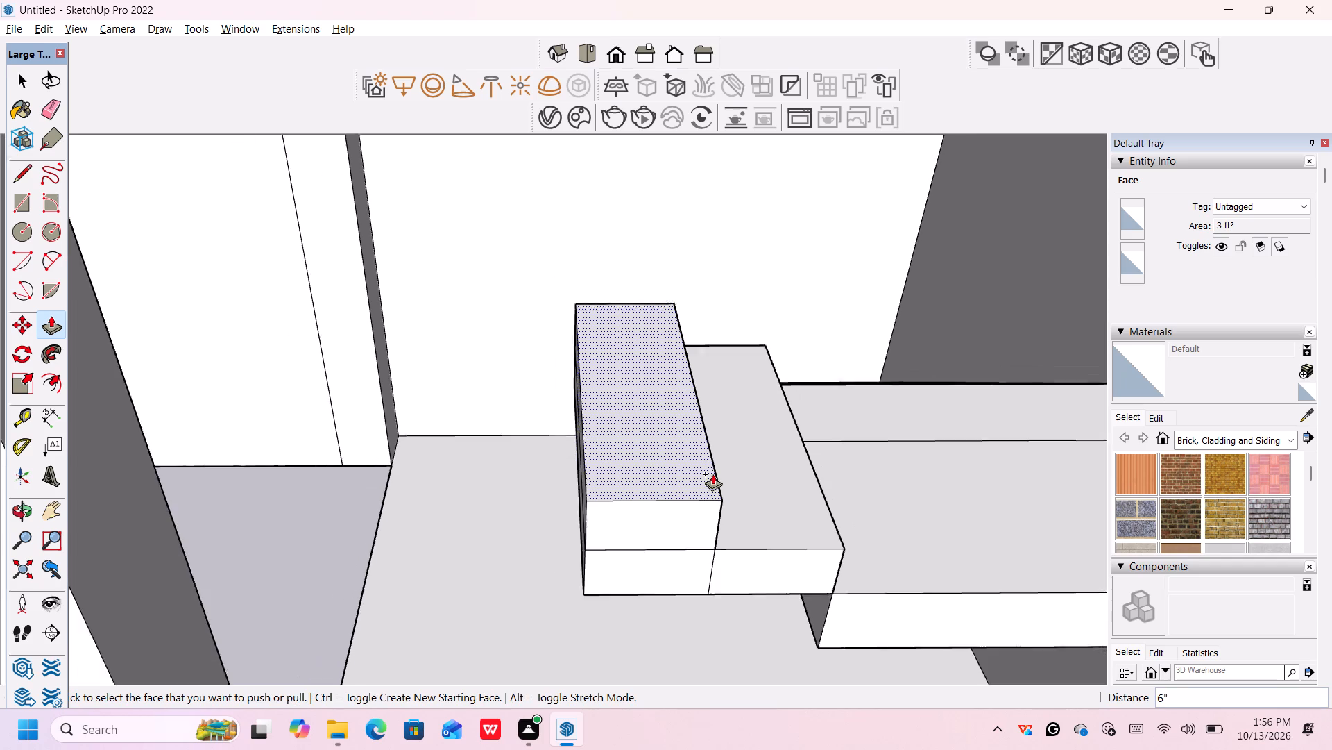
{"action": "scroll", "coordinate": [712, 474], "scroll_direction": "down", "scroll_amount": 1}
{"action": "scroll", "coordinate": [665, 578], "scroll_direction": "up", "scroll_amount": 4}
{"action": "left_click", "coordinate": [636, 556]}
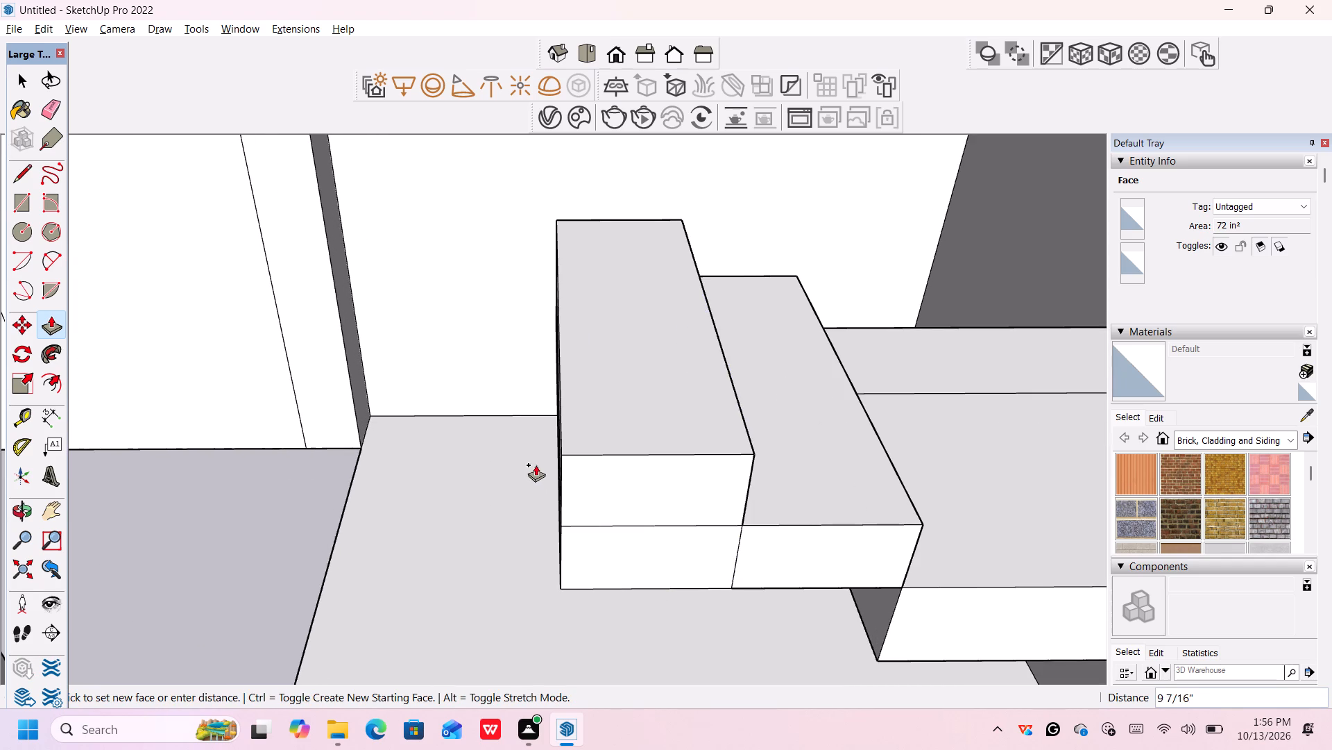
{"action": "middle_click_drag", "start_coordinate": [536, 462], "coordinate": [660, 501]}
{"action": "middle_click_drag", "start_coordinate": [568, 474], "coordinate": [545, 469]}
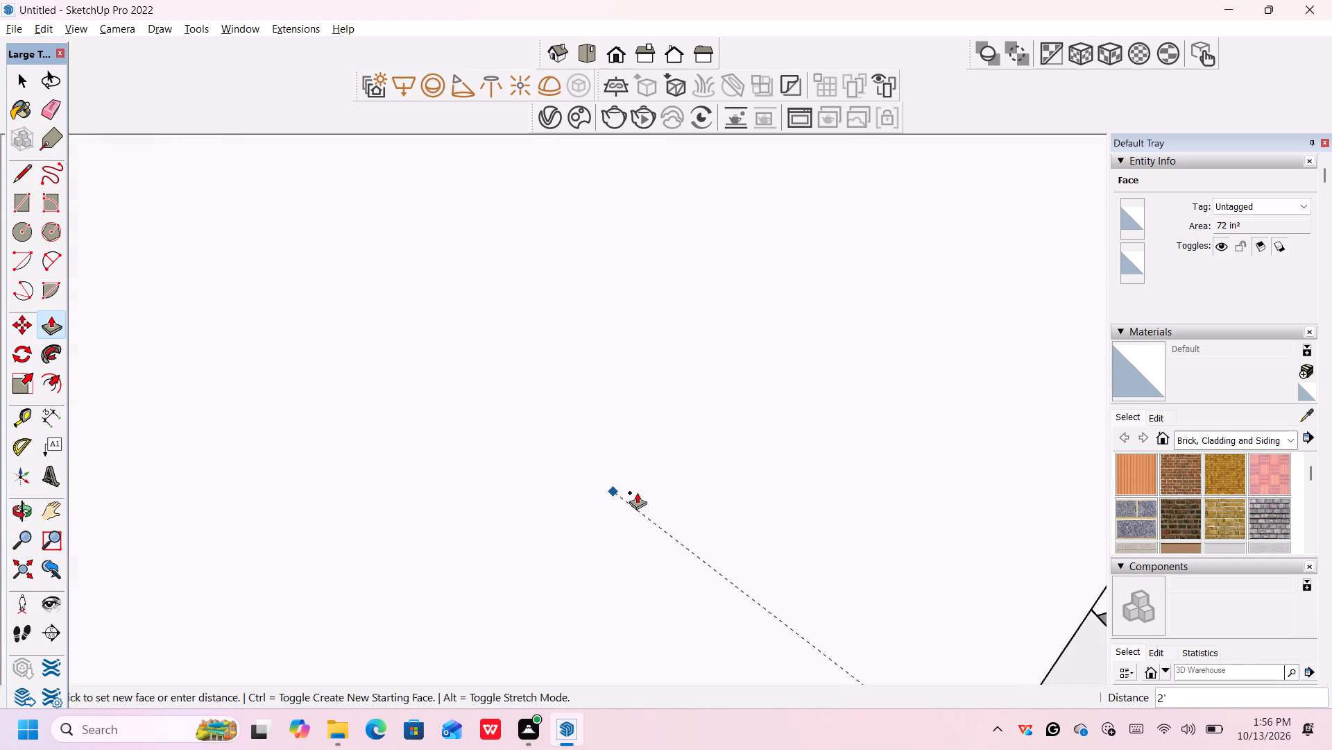
{"action": "scroll", "coordinate": [877, 549], "scroll_direction": "down", "scroll_amount": 5}
{"action": "scroll", "coordinate": [940, 562], "scroll_direction": "down", "scroll_amount": 4}
{"action": "scroll", "coordinate": [1102, 603], "scroll_direction": "down", "scroll_amount": 4}
{"action": "middle_click_drag", "start_coordinate": [1070, 618], "coordinate": [1063, 618]}
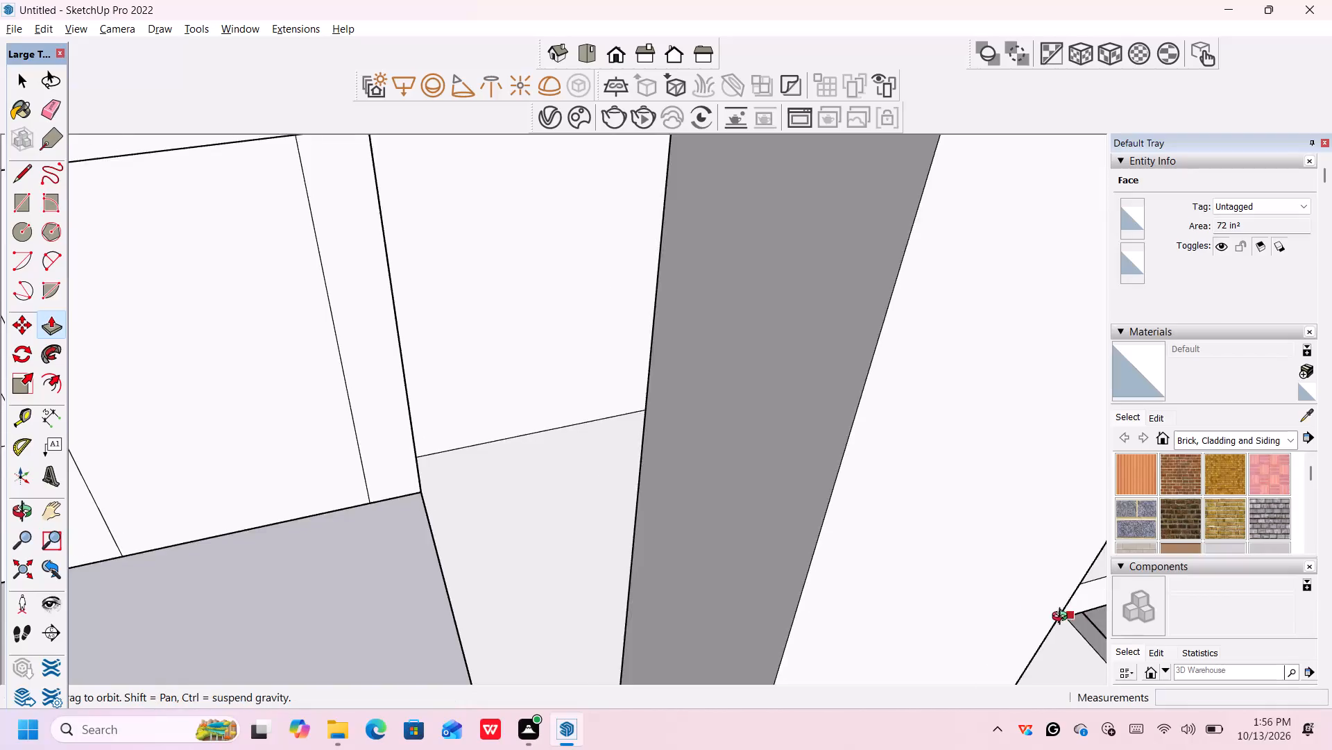
{"action": "middle_click_drag", "start_coordinate": [1063, 618], "coordinate": [952, 563]}
{"action": "scroll", "coordinate": [771, 462], "scroll_direction": "up", "scroll_amount": 2}
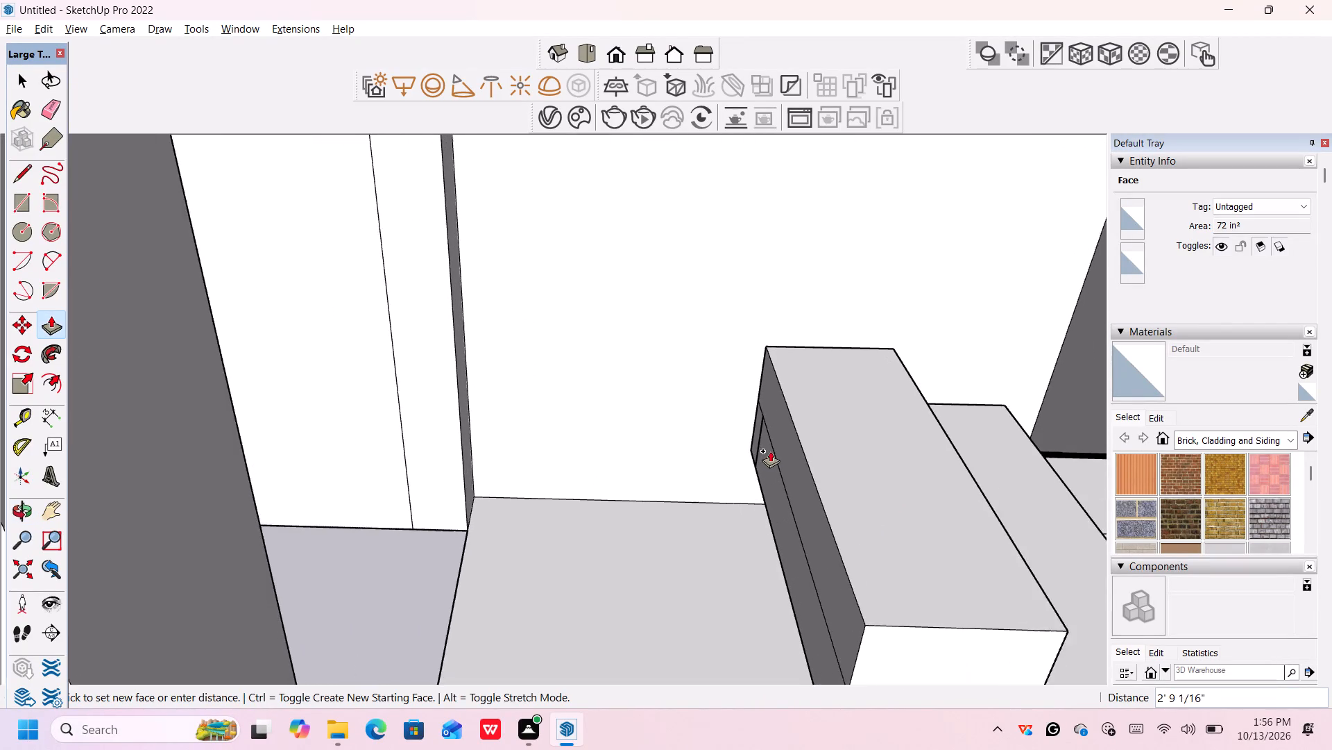
{"action": "scroll", "coordinate": [770, 451], "scroll_direction": "up", "scroll_amount": 4}
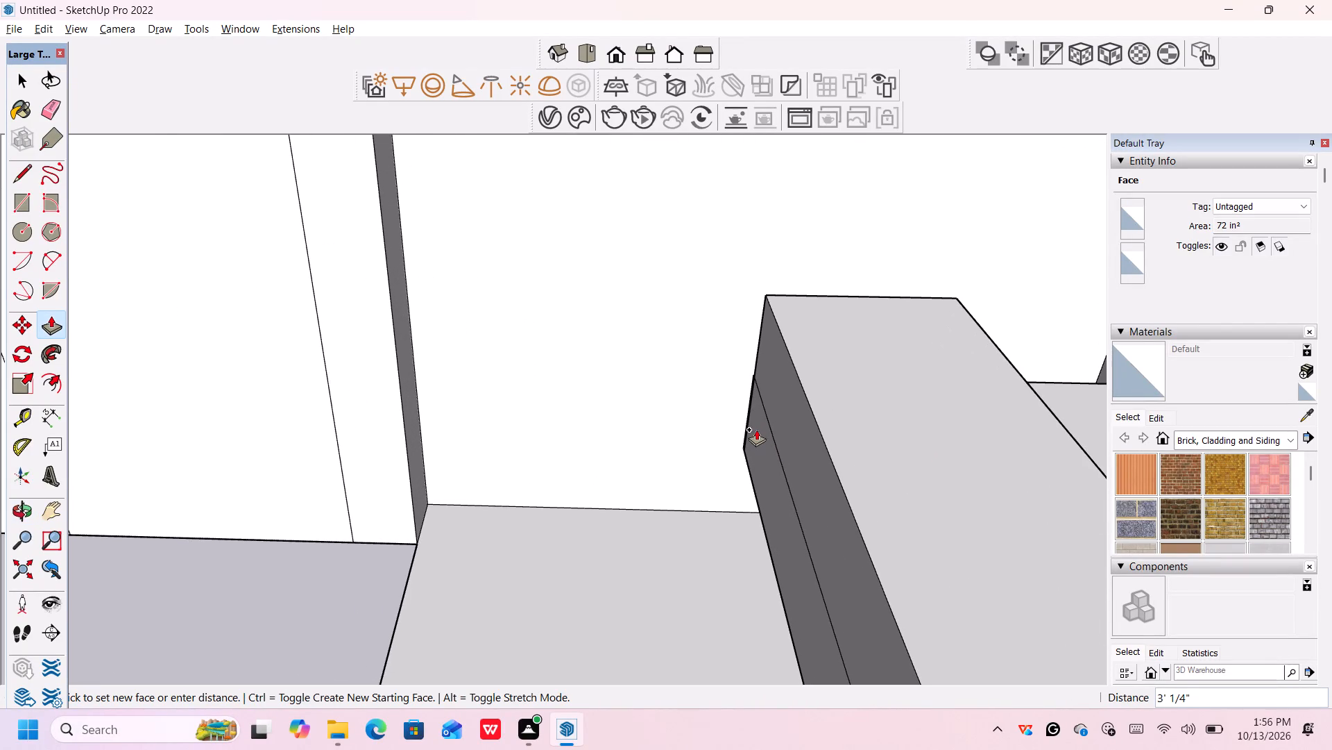
{"action": "left_click", "coordinate": [758, 429]}
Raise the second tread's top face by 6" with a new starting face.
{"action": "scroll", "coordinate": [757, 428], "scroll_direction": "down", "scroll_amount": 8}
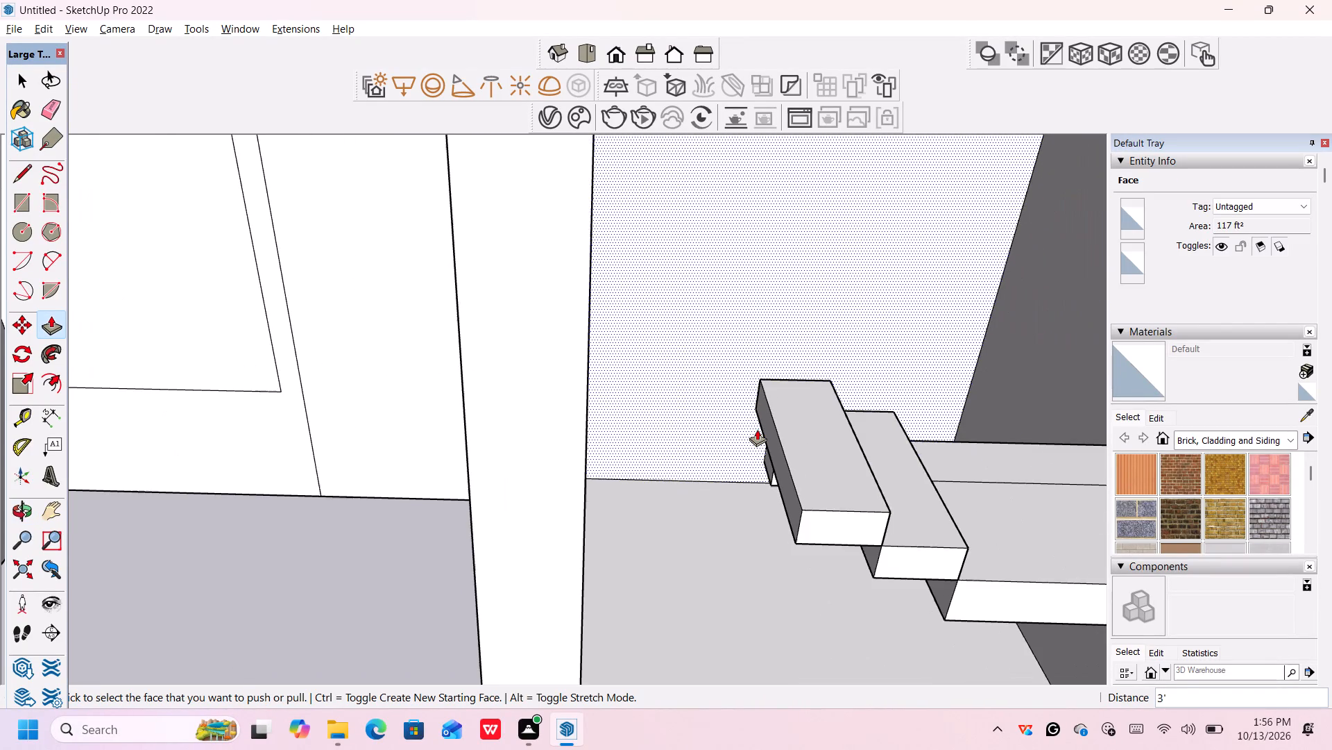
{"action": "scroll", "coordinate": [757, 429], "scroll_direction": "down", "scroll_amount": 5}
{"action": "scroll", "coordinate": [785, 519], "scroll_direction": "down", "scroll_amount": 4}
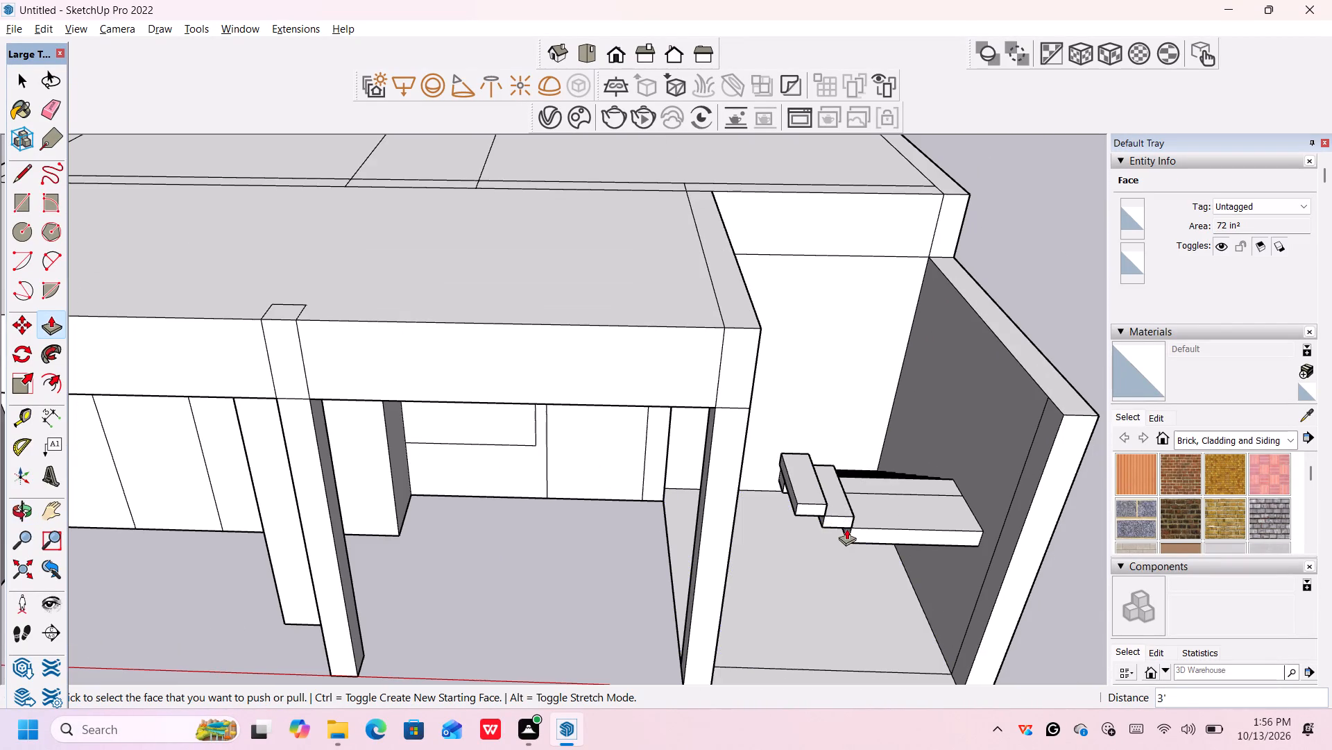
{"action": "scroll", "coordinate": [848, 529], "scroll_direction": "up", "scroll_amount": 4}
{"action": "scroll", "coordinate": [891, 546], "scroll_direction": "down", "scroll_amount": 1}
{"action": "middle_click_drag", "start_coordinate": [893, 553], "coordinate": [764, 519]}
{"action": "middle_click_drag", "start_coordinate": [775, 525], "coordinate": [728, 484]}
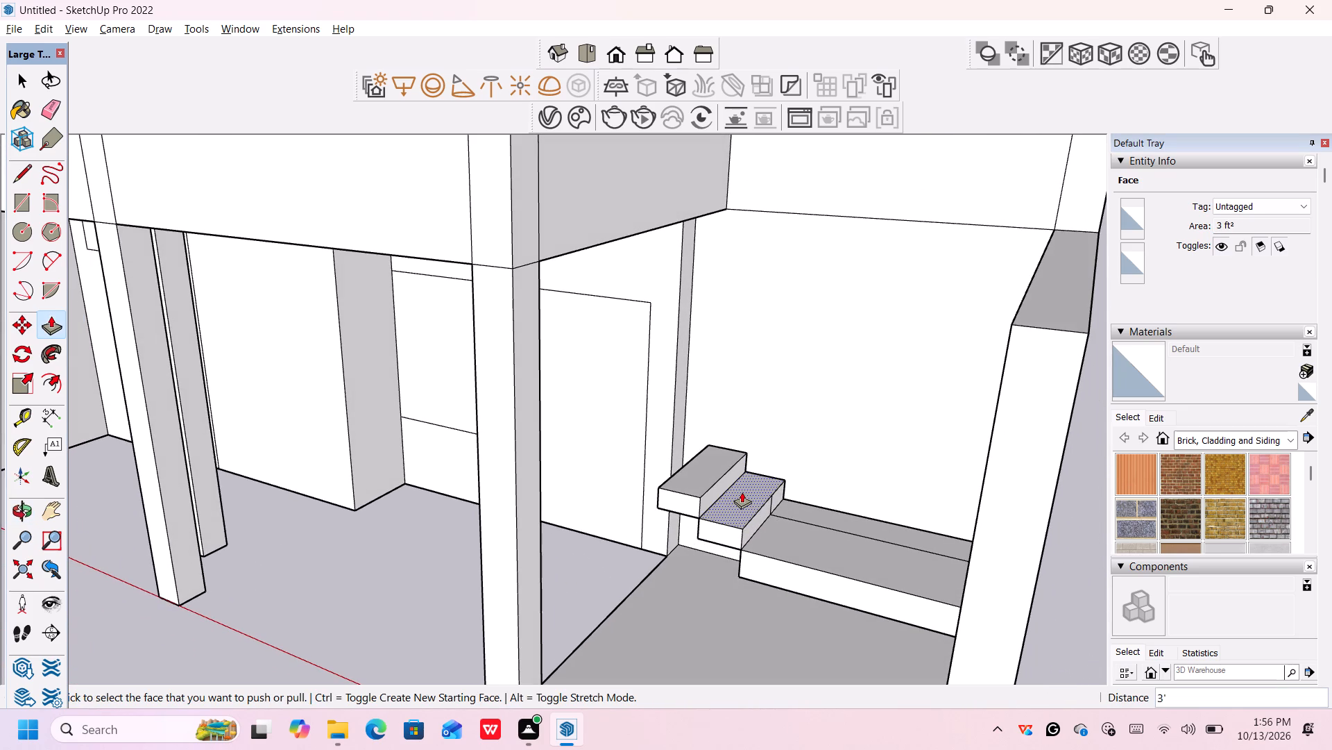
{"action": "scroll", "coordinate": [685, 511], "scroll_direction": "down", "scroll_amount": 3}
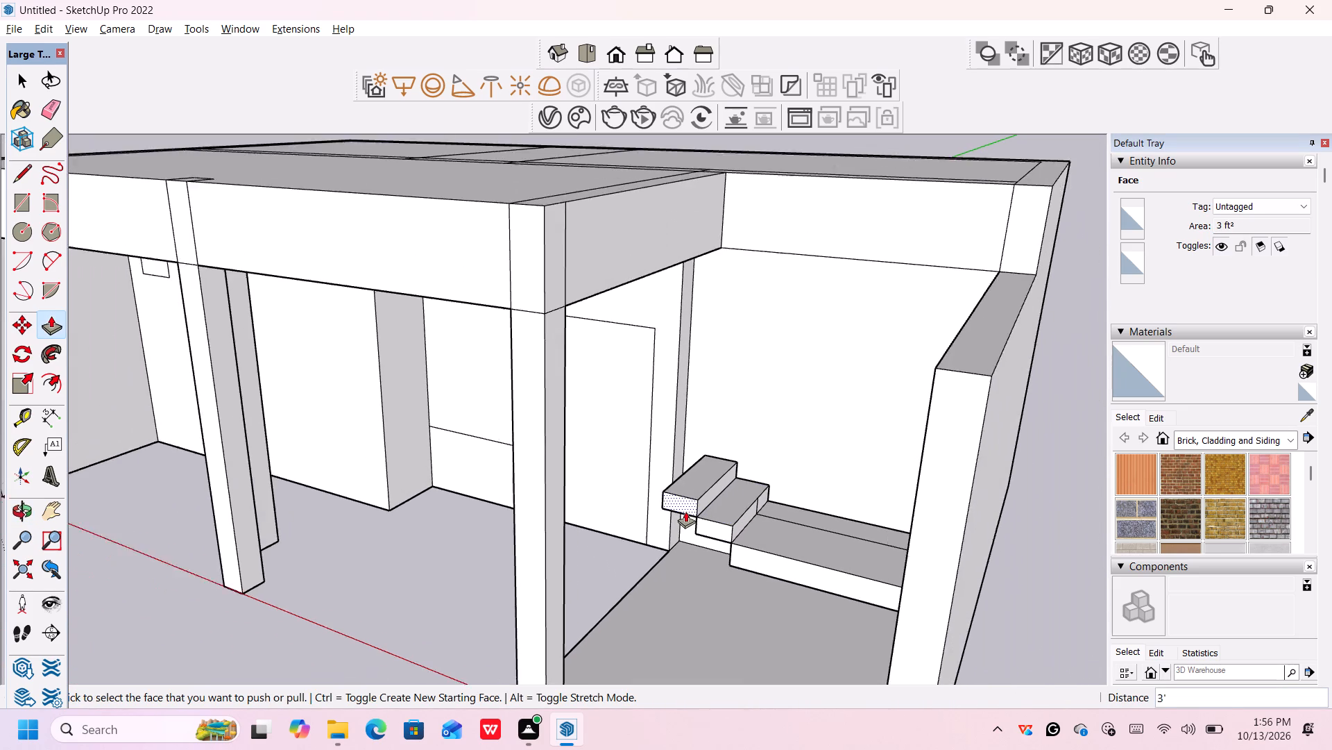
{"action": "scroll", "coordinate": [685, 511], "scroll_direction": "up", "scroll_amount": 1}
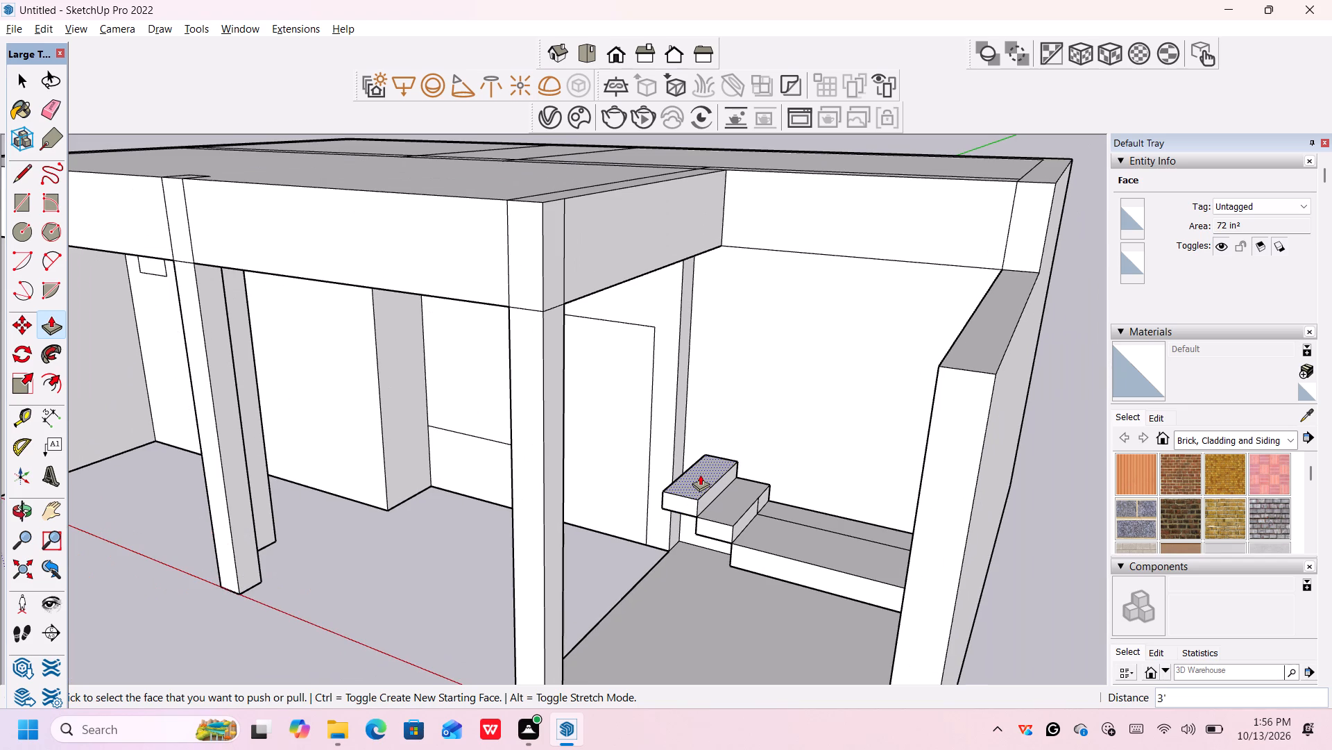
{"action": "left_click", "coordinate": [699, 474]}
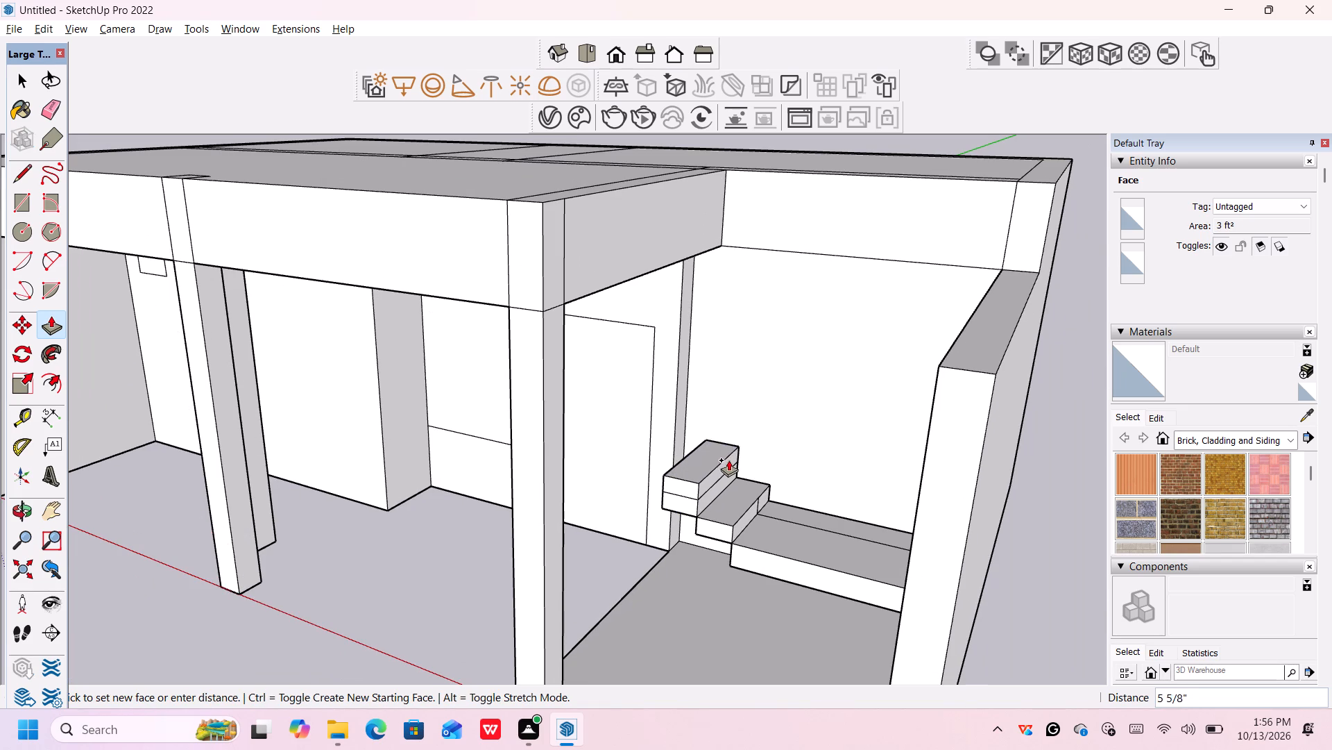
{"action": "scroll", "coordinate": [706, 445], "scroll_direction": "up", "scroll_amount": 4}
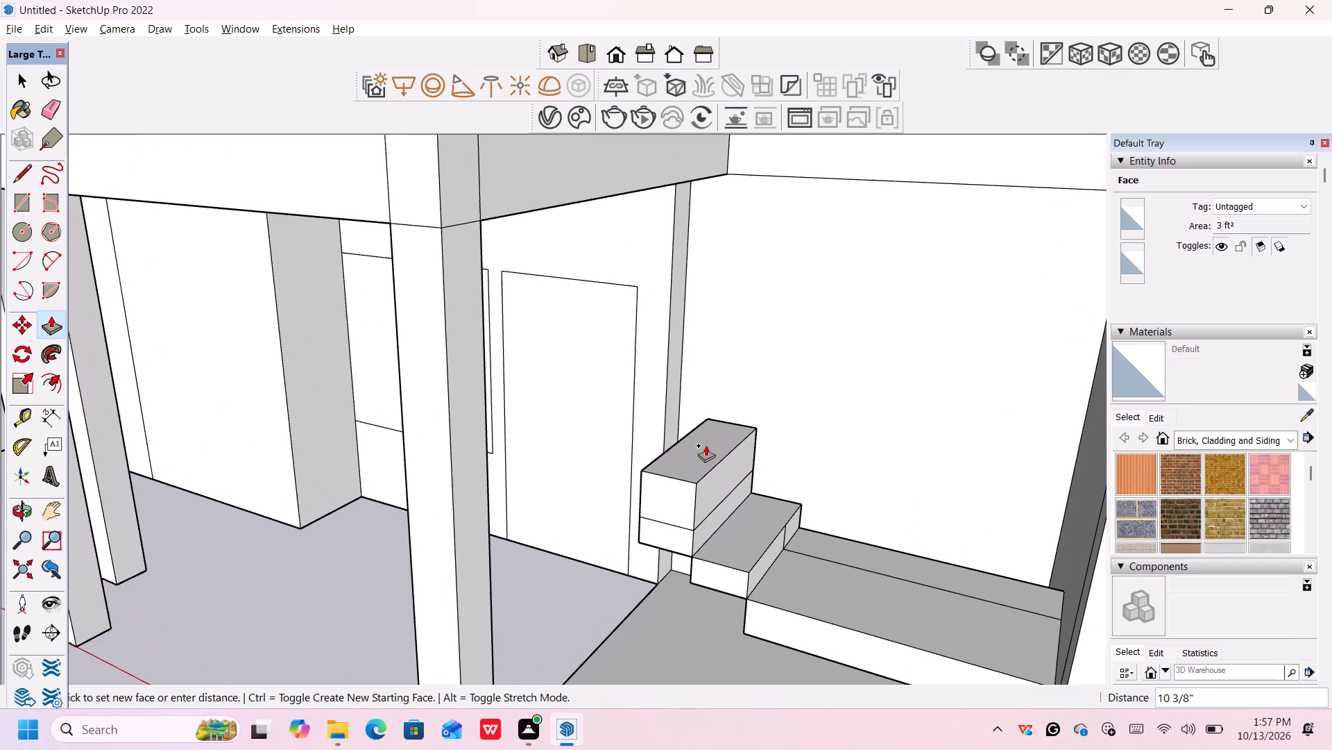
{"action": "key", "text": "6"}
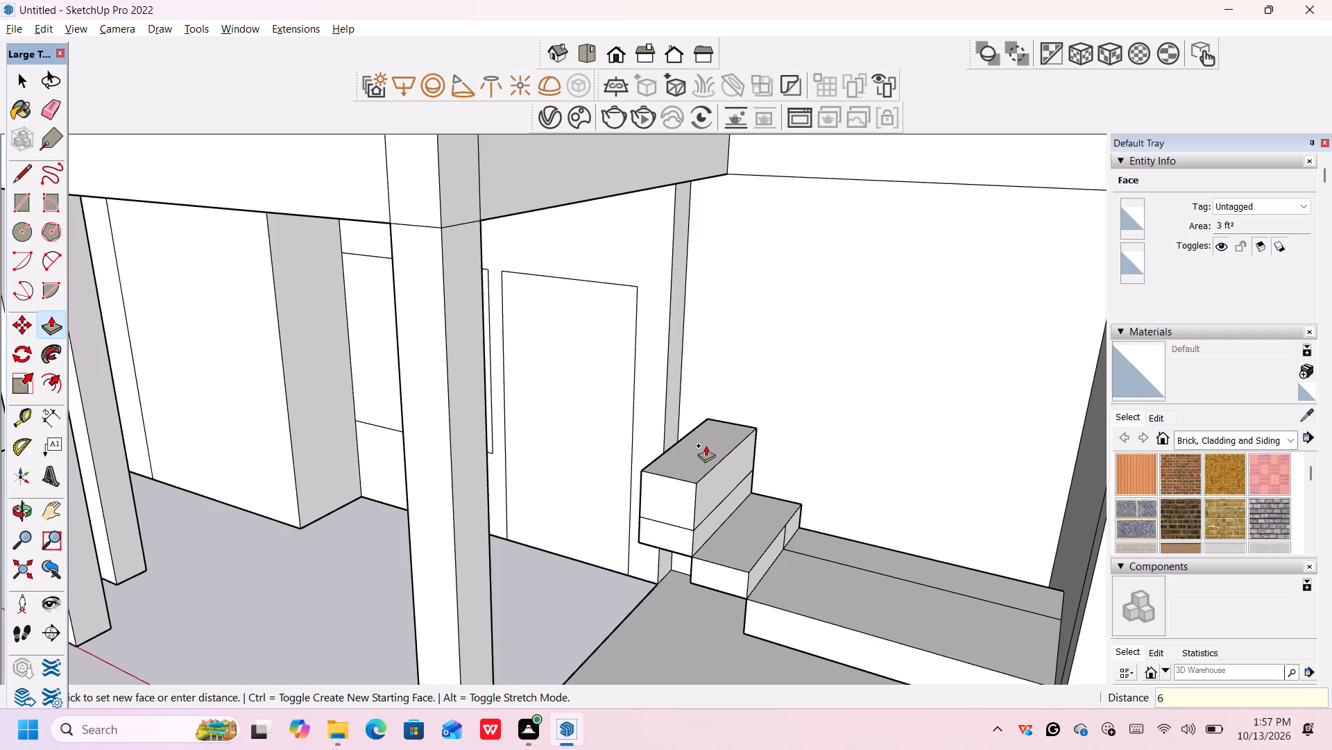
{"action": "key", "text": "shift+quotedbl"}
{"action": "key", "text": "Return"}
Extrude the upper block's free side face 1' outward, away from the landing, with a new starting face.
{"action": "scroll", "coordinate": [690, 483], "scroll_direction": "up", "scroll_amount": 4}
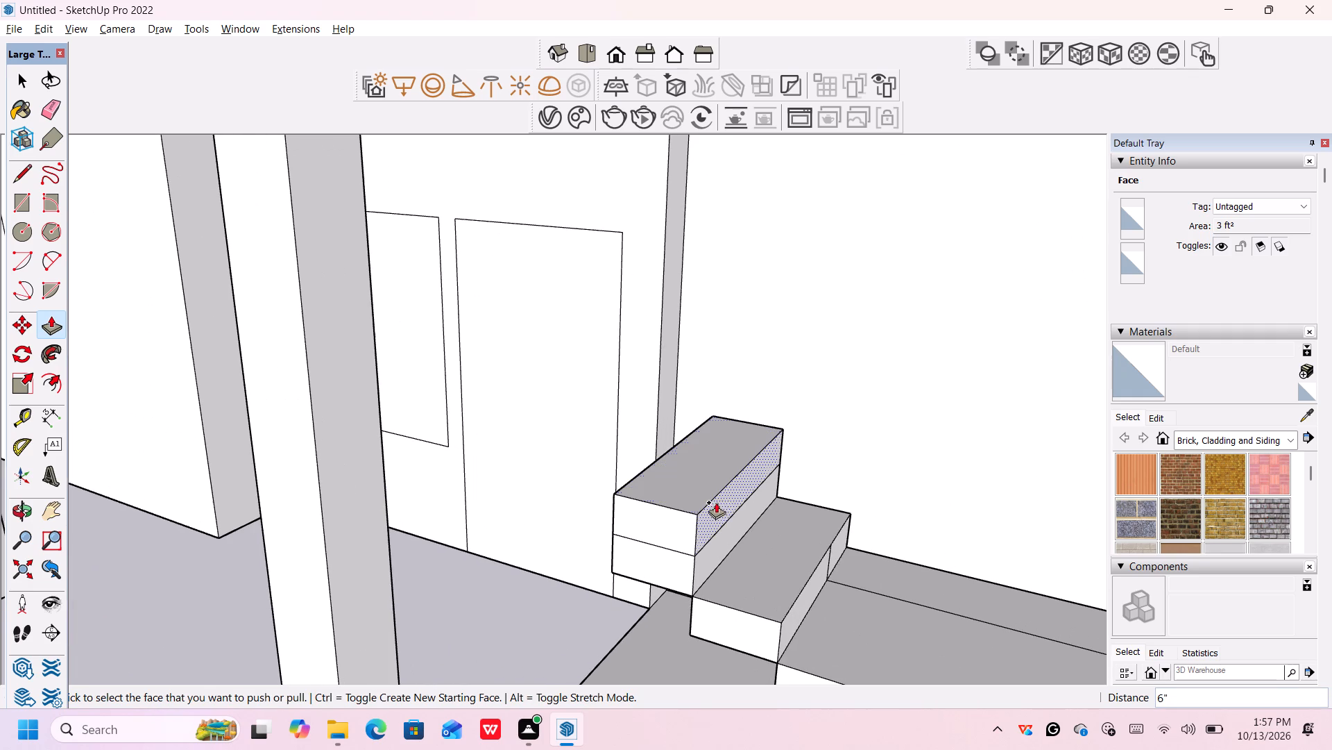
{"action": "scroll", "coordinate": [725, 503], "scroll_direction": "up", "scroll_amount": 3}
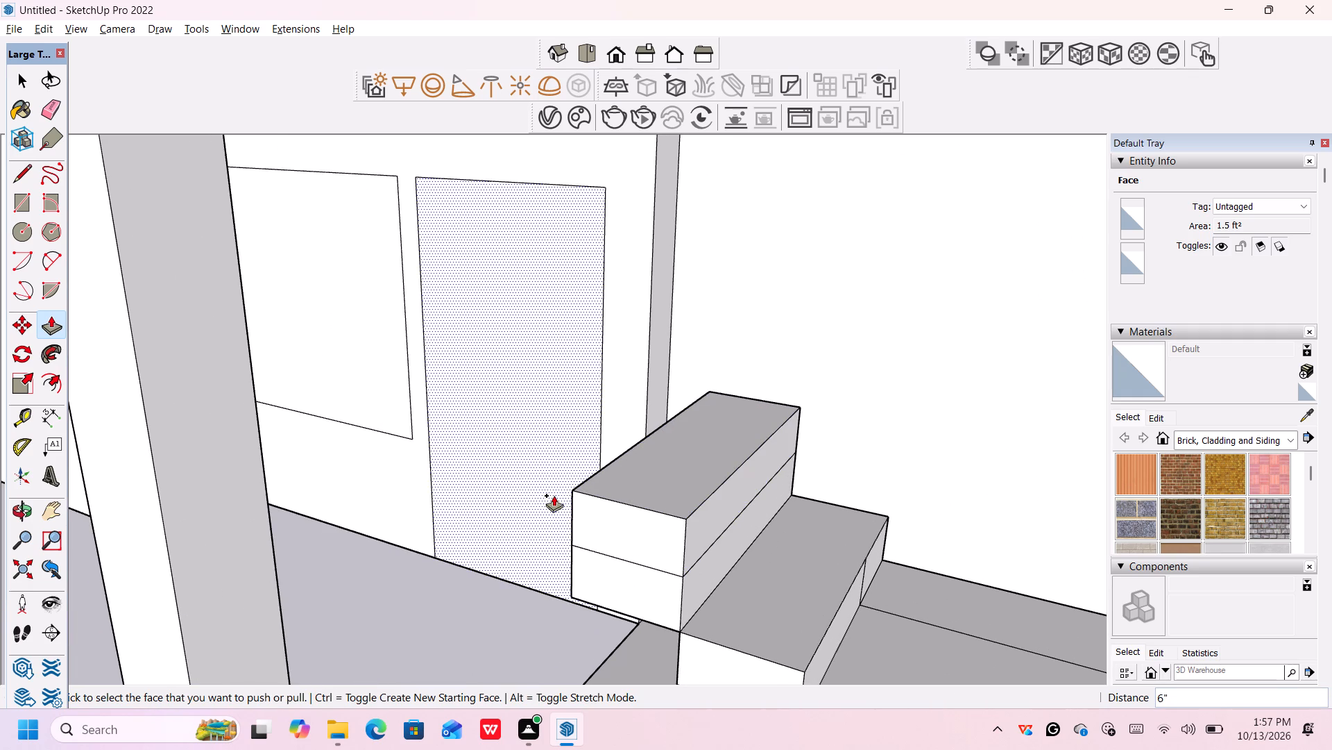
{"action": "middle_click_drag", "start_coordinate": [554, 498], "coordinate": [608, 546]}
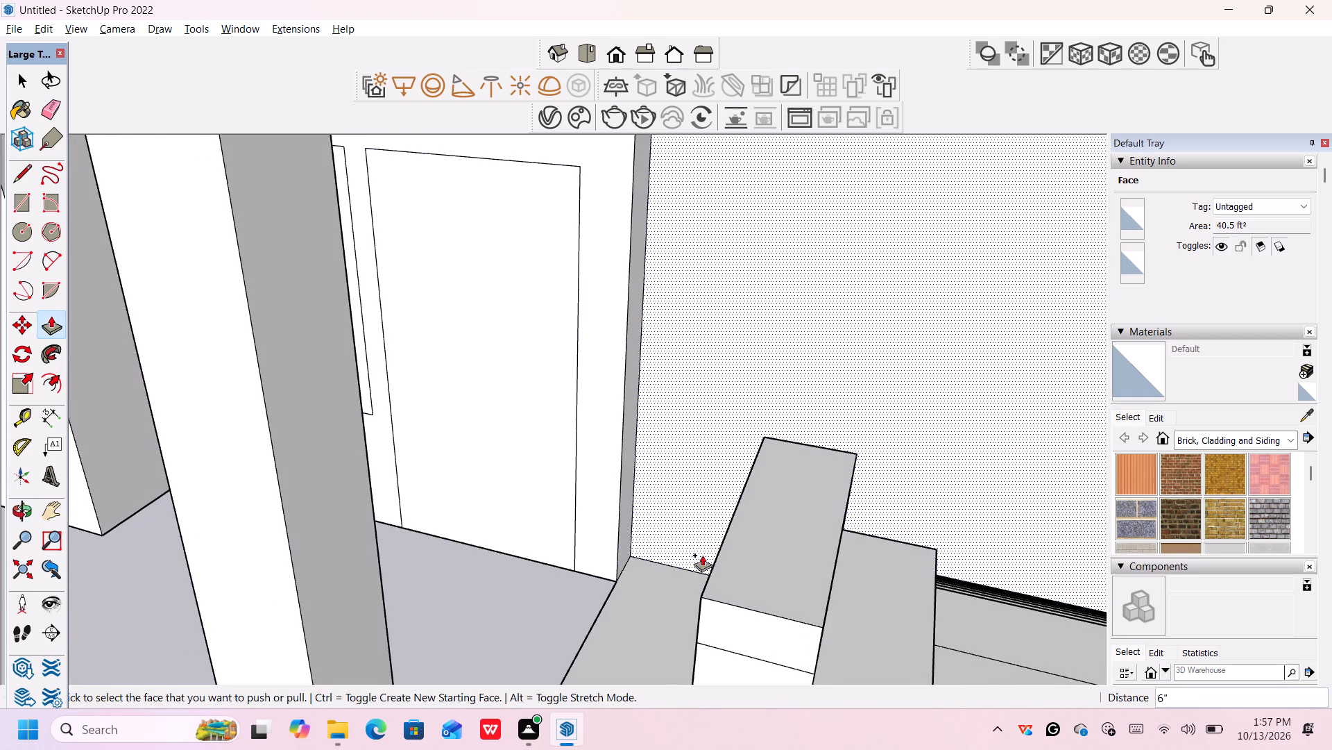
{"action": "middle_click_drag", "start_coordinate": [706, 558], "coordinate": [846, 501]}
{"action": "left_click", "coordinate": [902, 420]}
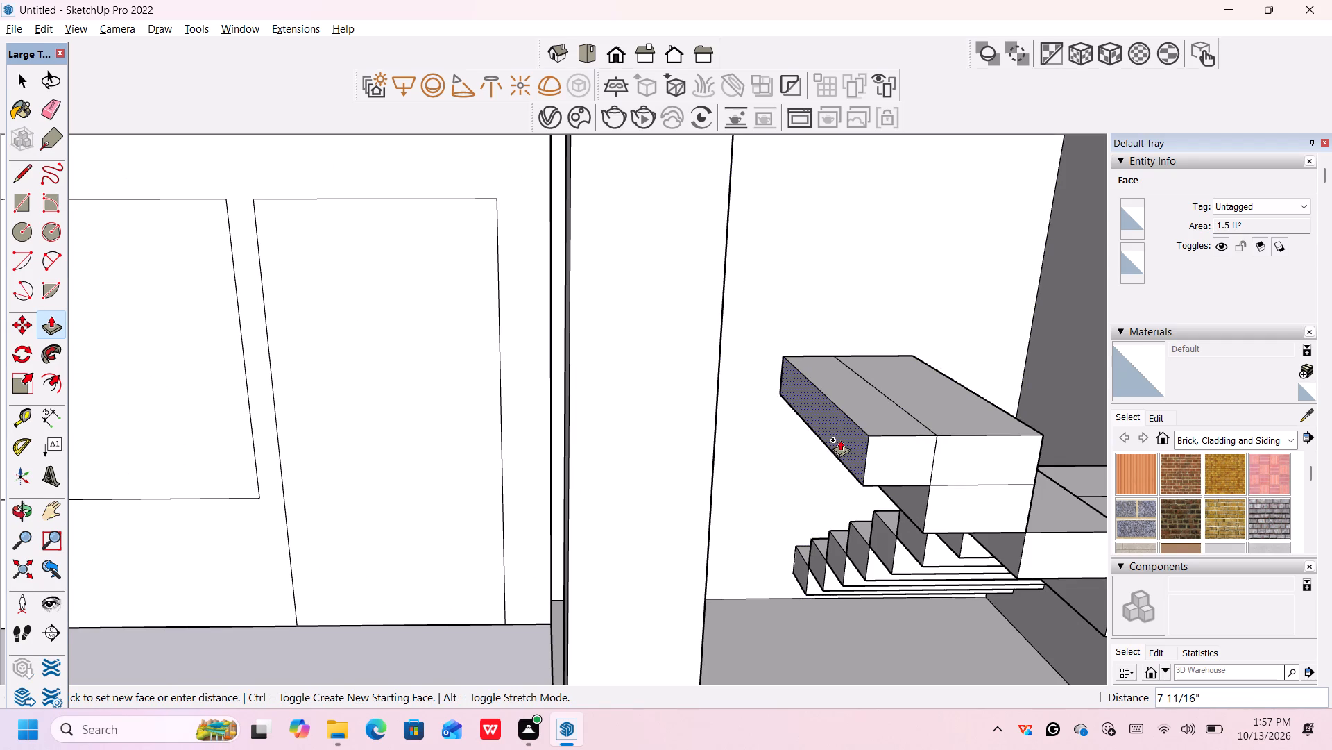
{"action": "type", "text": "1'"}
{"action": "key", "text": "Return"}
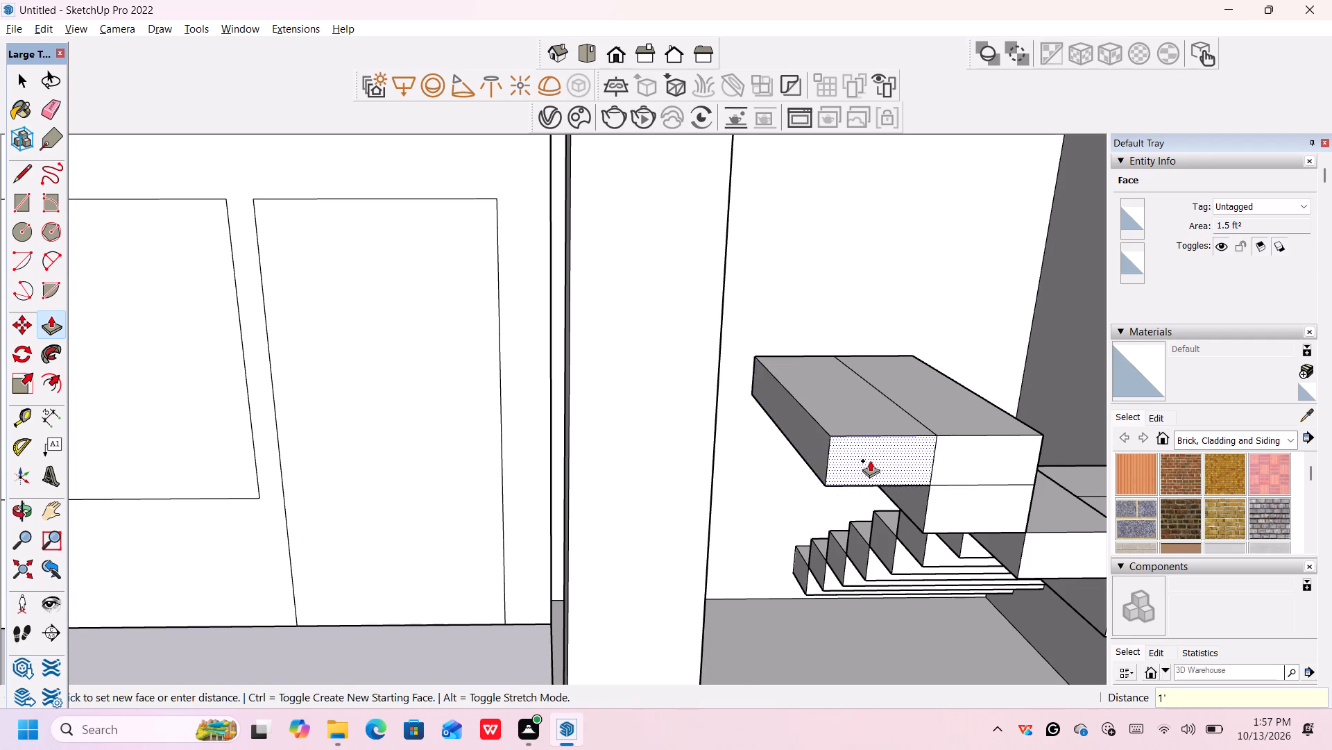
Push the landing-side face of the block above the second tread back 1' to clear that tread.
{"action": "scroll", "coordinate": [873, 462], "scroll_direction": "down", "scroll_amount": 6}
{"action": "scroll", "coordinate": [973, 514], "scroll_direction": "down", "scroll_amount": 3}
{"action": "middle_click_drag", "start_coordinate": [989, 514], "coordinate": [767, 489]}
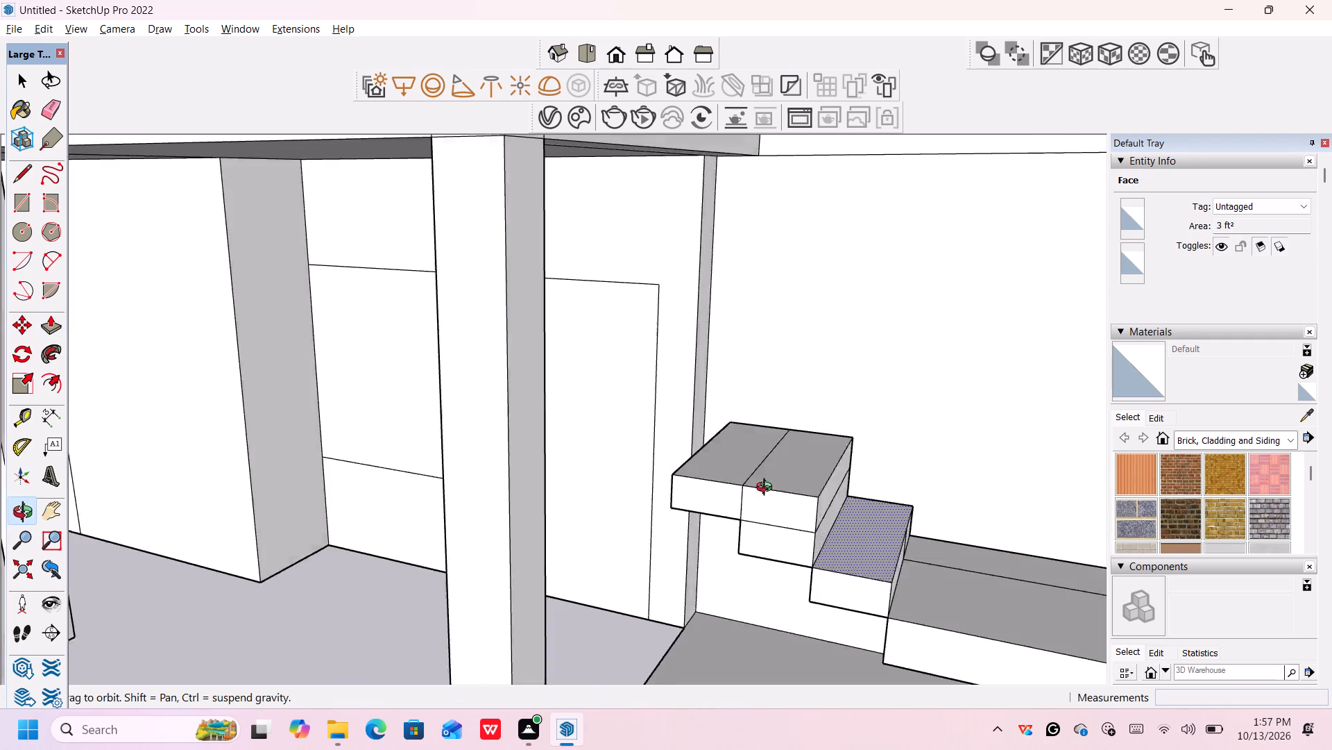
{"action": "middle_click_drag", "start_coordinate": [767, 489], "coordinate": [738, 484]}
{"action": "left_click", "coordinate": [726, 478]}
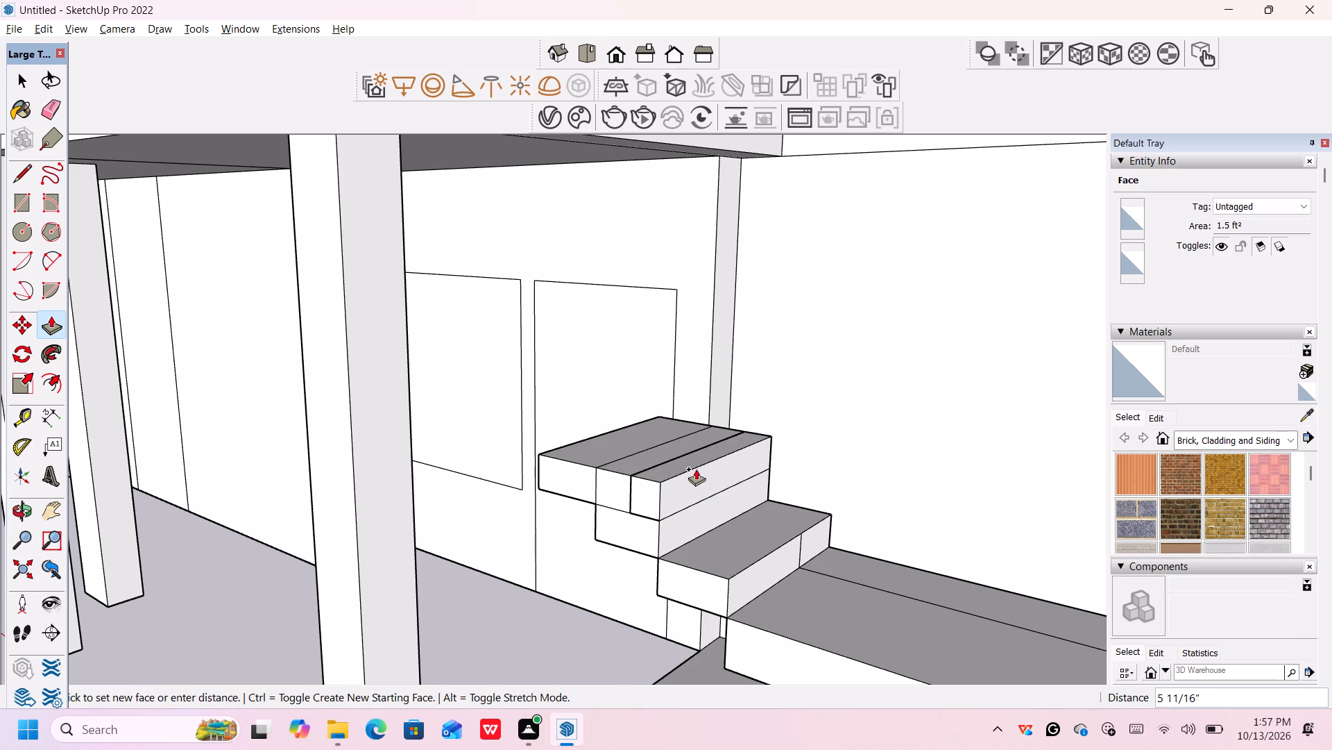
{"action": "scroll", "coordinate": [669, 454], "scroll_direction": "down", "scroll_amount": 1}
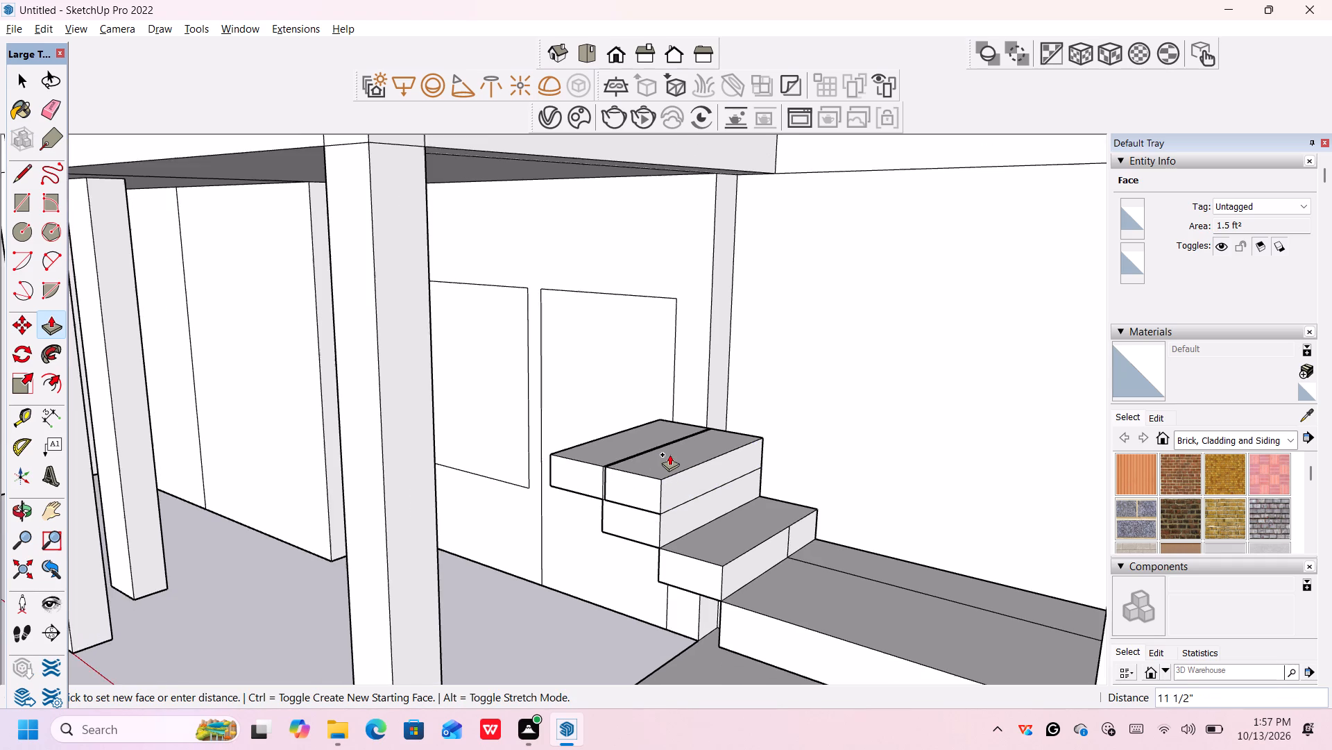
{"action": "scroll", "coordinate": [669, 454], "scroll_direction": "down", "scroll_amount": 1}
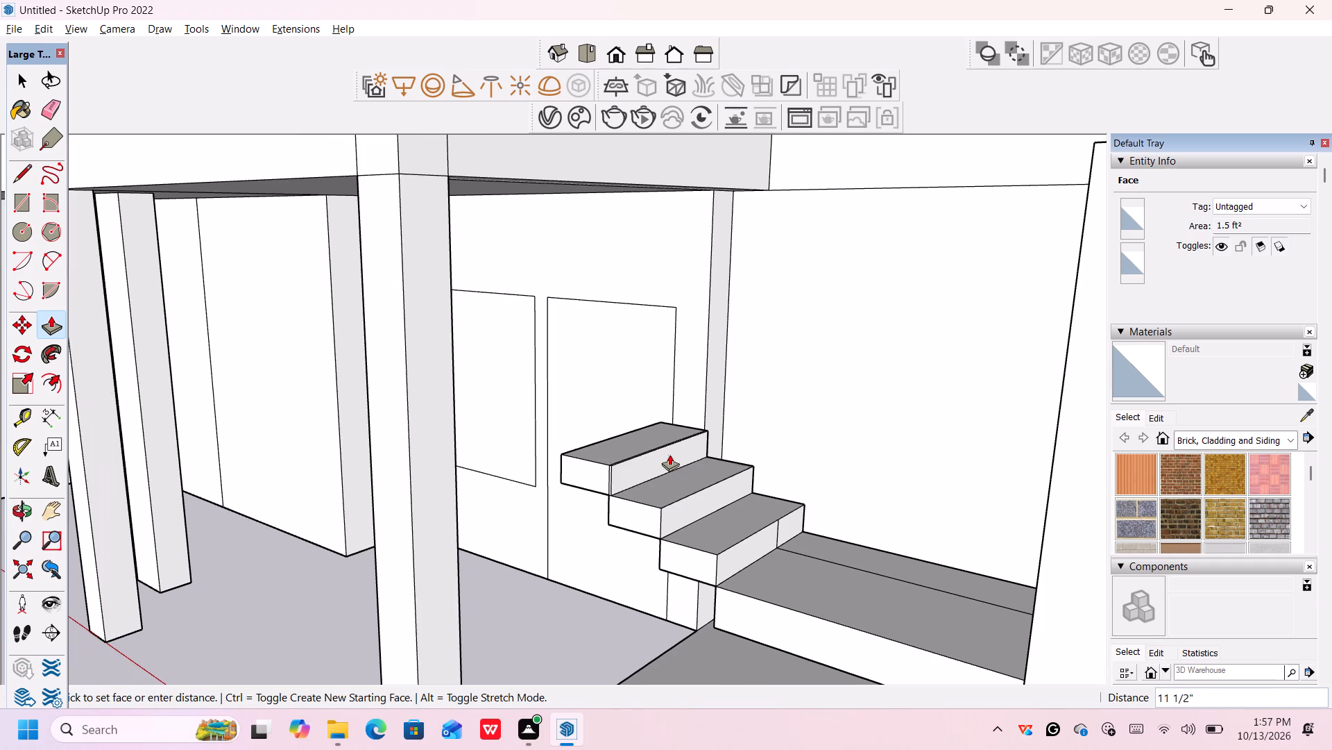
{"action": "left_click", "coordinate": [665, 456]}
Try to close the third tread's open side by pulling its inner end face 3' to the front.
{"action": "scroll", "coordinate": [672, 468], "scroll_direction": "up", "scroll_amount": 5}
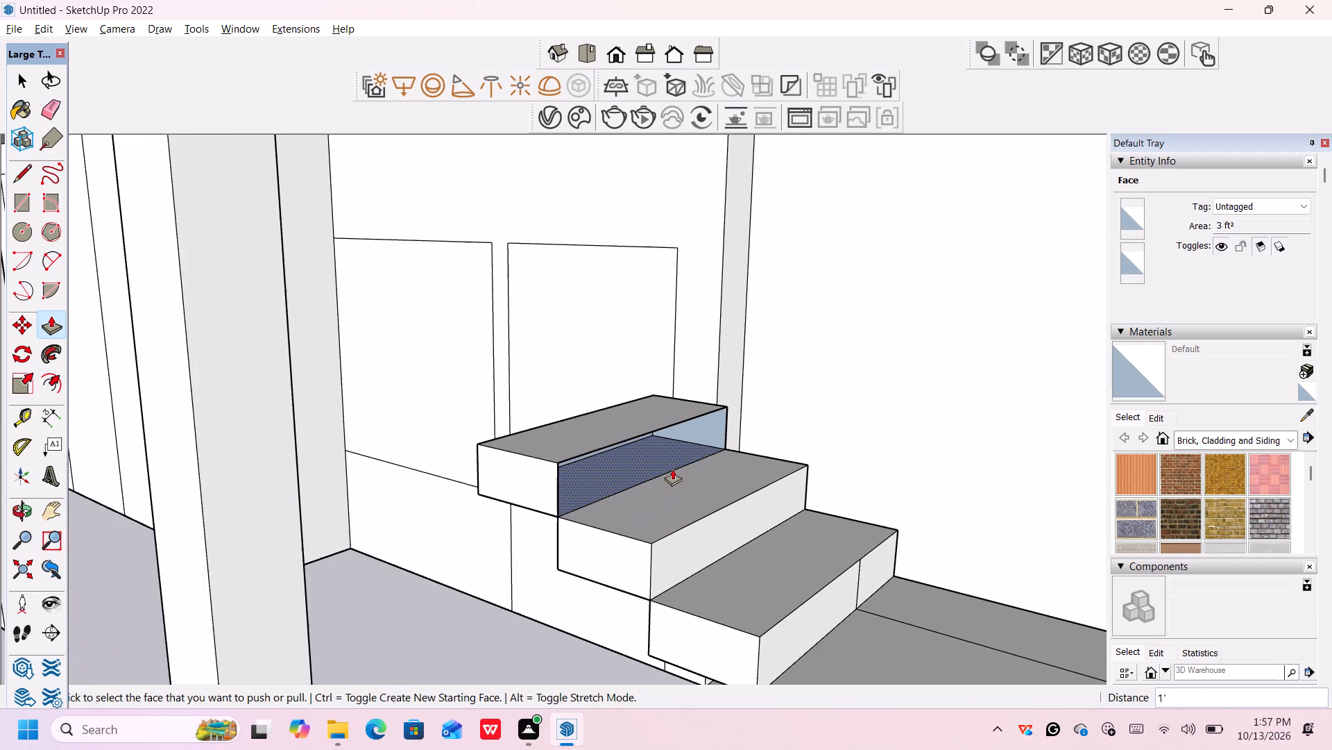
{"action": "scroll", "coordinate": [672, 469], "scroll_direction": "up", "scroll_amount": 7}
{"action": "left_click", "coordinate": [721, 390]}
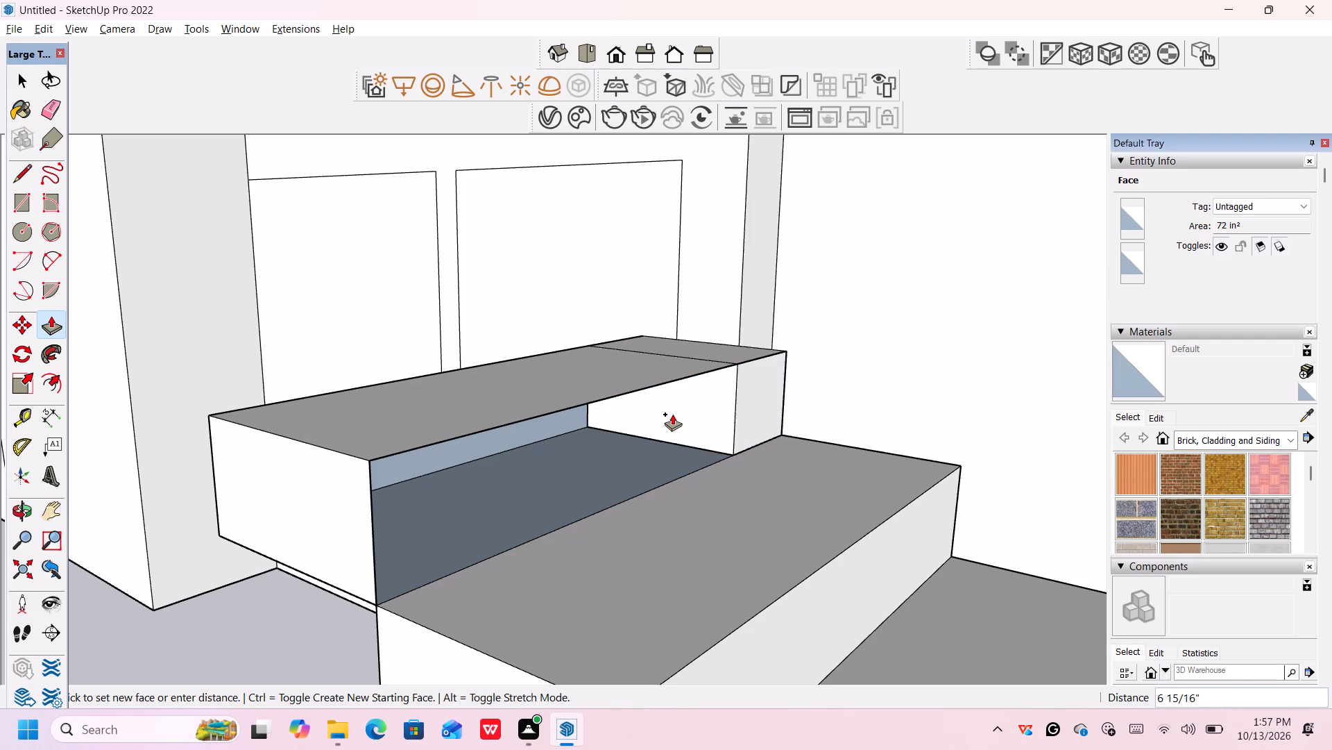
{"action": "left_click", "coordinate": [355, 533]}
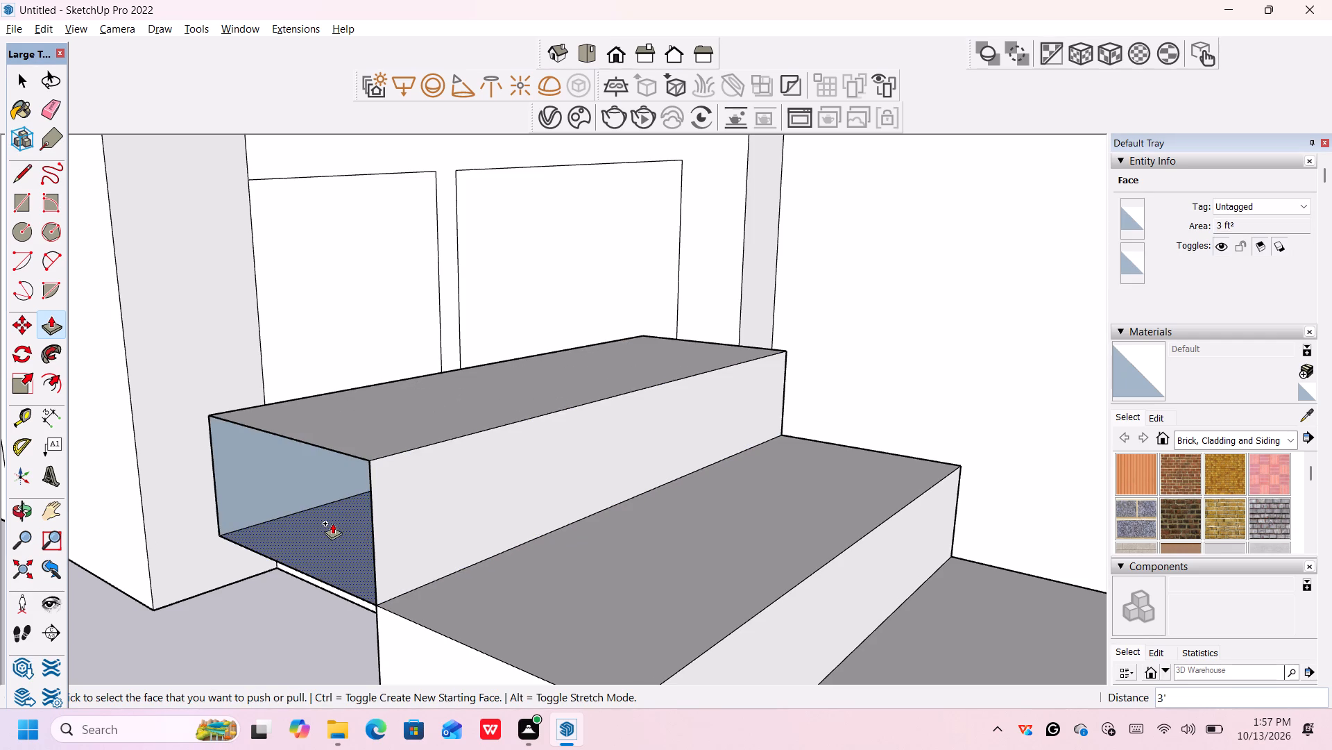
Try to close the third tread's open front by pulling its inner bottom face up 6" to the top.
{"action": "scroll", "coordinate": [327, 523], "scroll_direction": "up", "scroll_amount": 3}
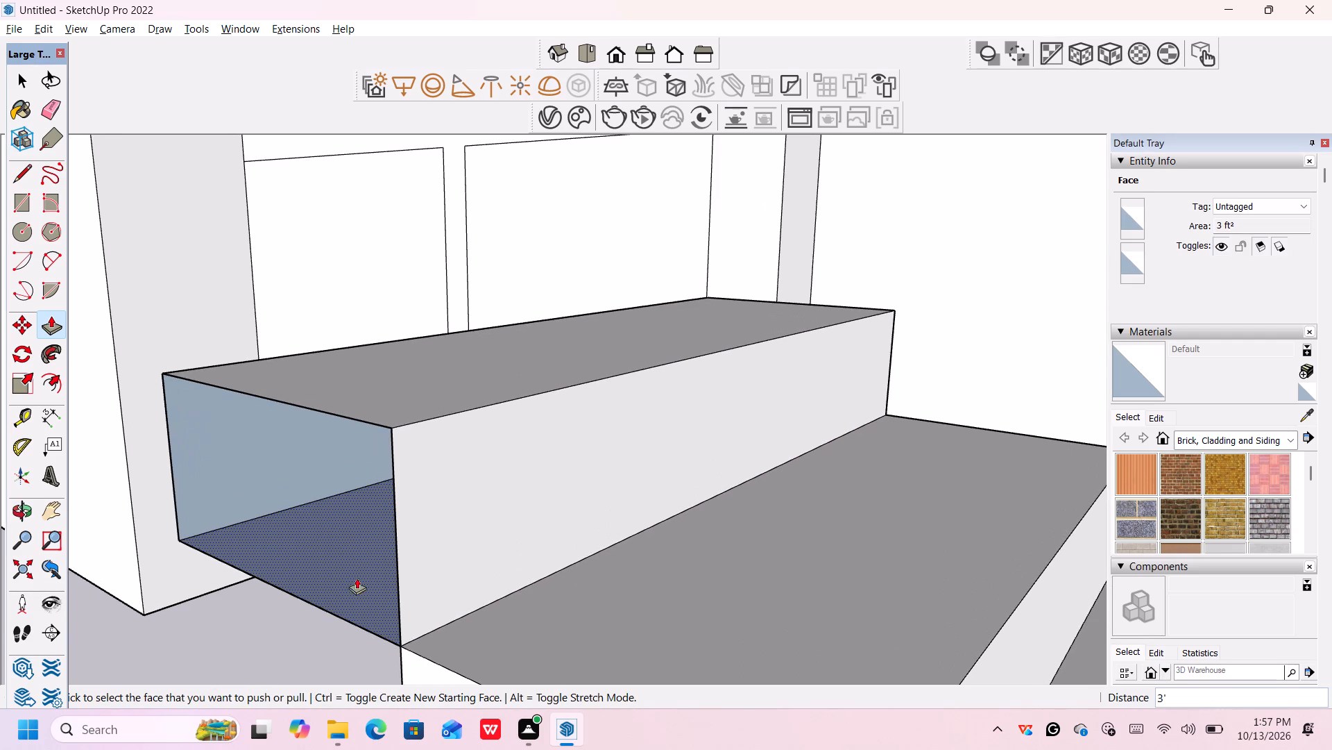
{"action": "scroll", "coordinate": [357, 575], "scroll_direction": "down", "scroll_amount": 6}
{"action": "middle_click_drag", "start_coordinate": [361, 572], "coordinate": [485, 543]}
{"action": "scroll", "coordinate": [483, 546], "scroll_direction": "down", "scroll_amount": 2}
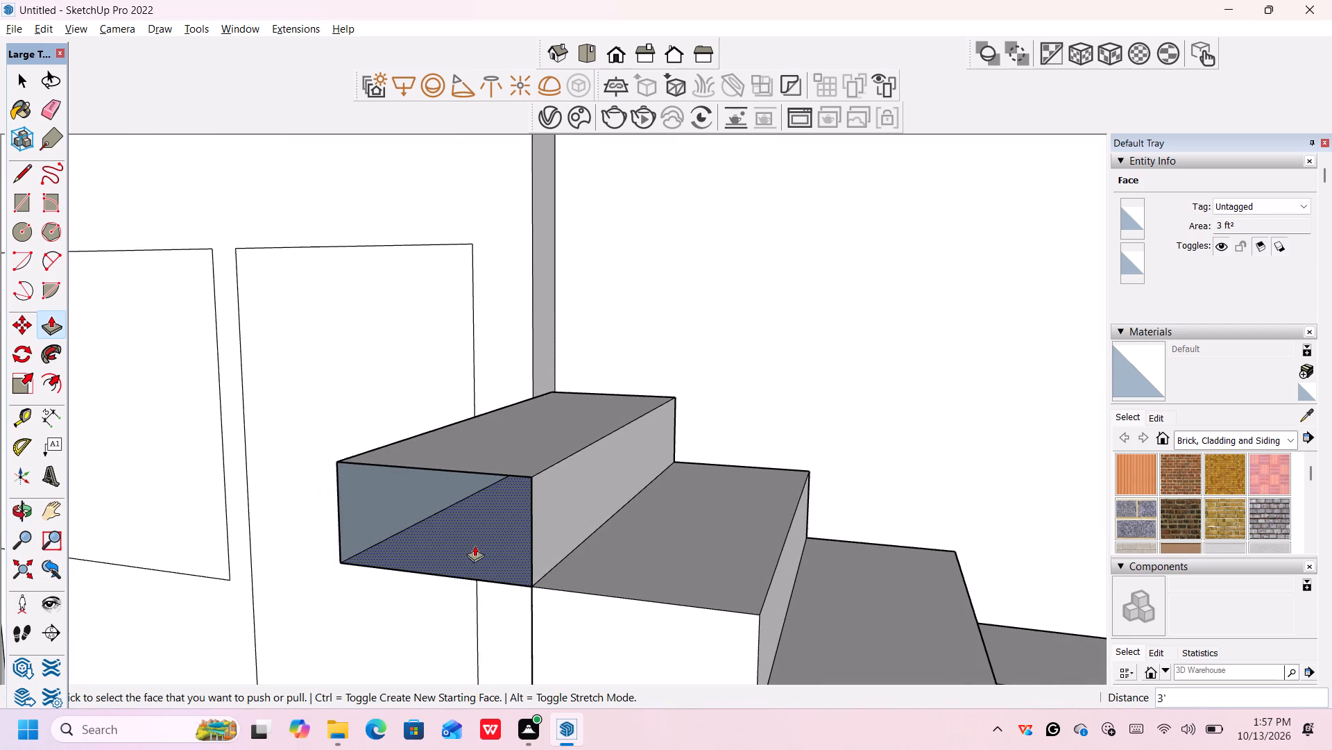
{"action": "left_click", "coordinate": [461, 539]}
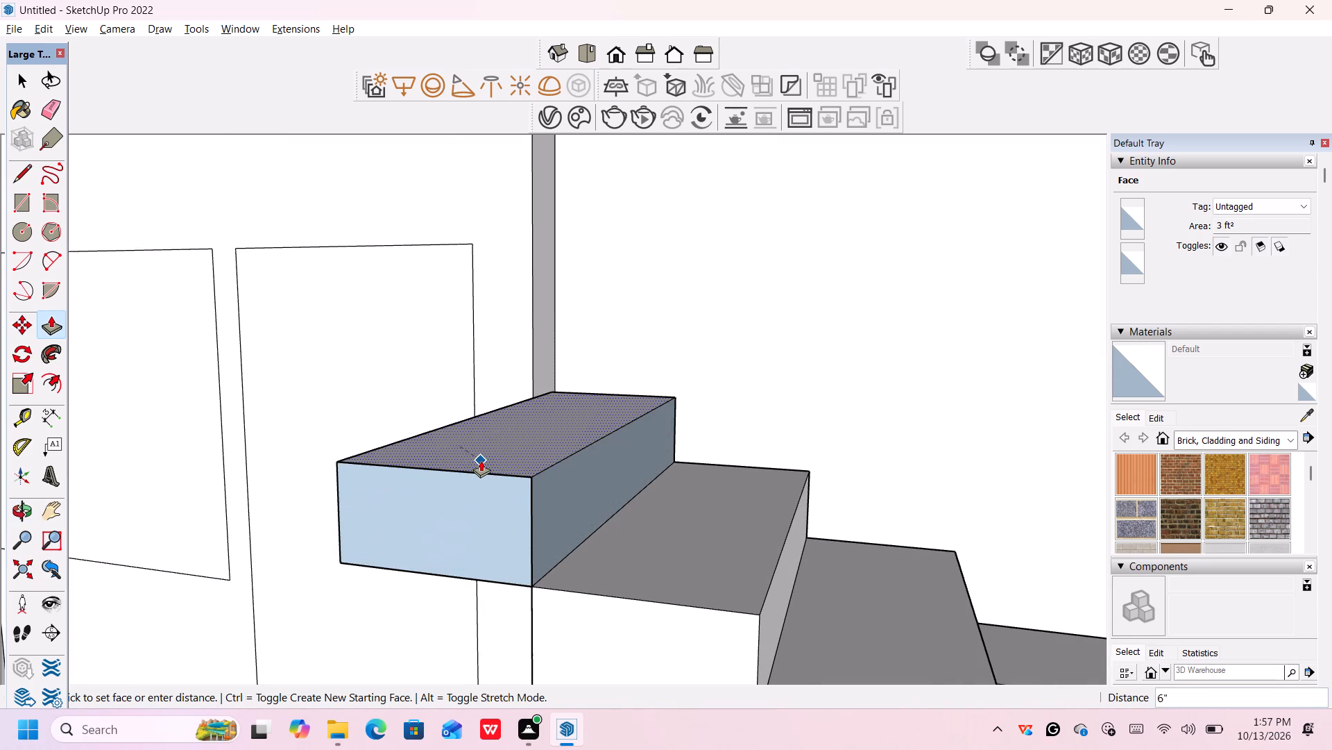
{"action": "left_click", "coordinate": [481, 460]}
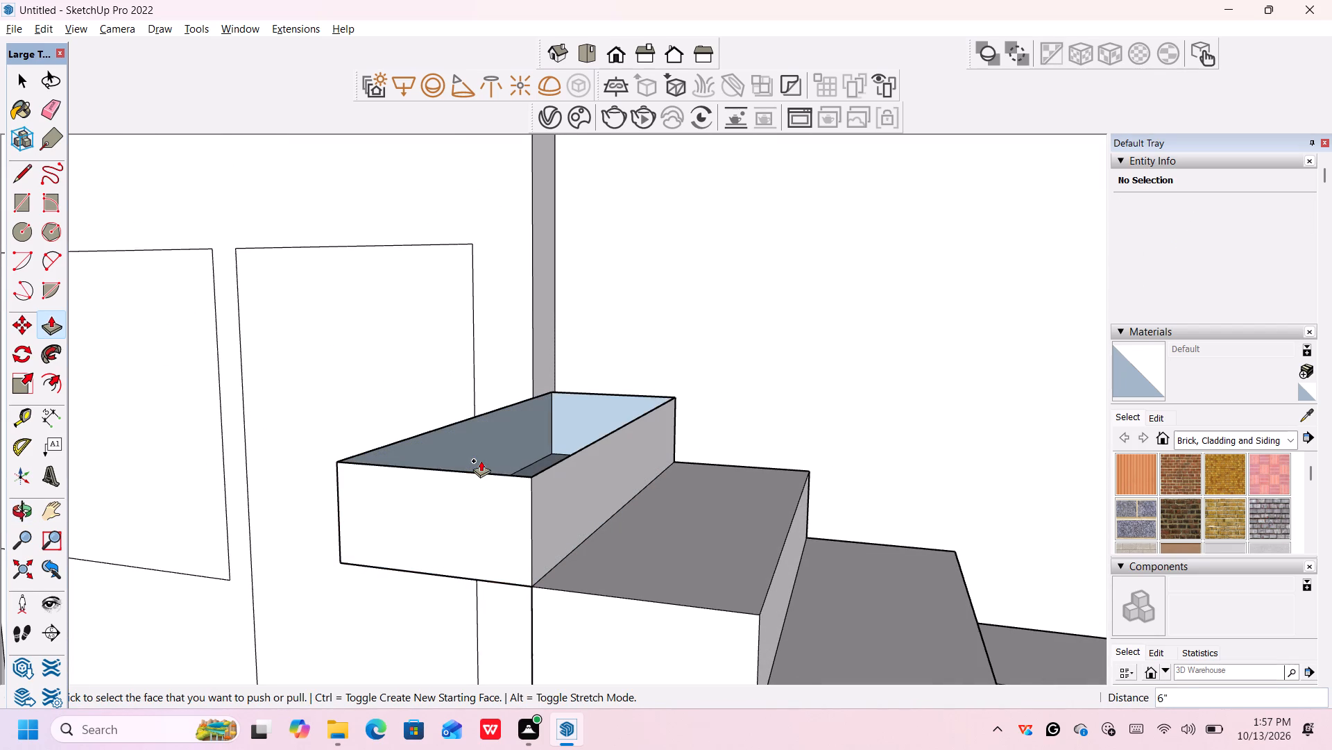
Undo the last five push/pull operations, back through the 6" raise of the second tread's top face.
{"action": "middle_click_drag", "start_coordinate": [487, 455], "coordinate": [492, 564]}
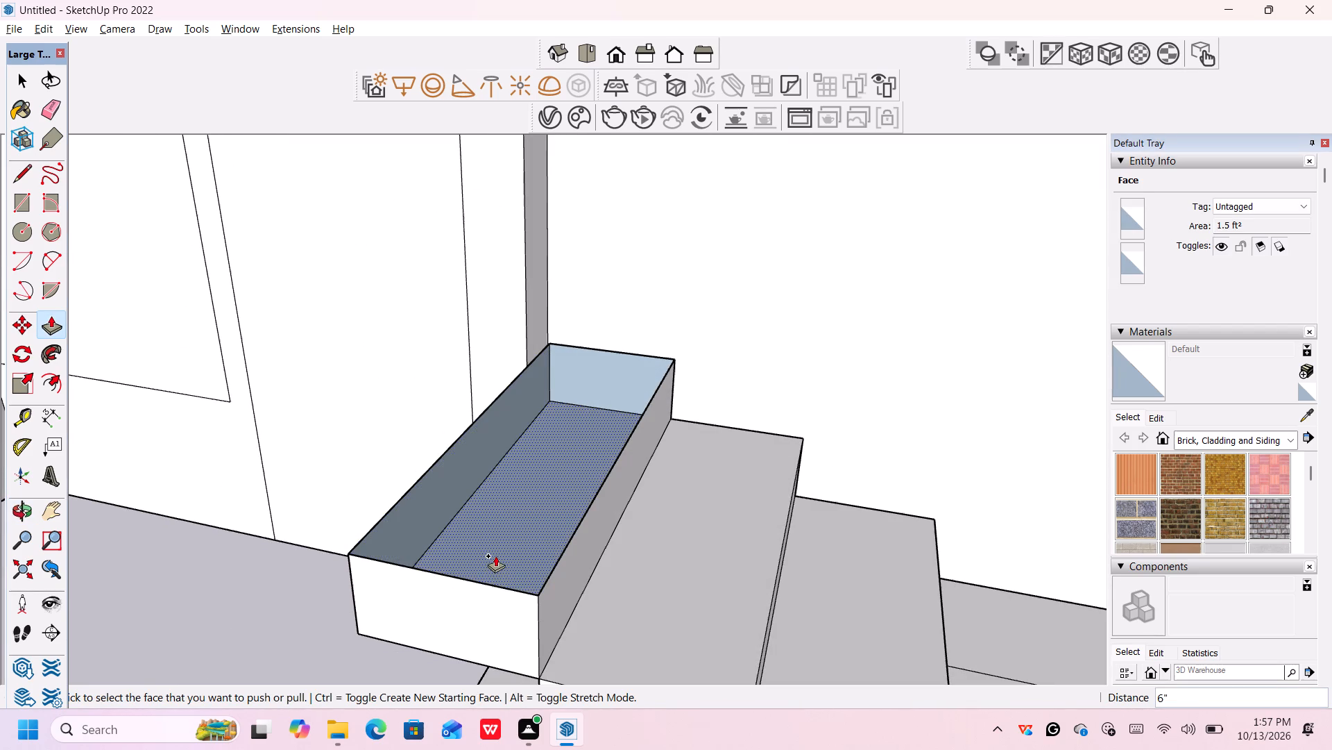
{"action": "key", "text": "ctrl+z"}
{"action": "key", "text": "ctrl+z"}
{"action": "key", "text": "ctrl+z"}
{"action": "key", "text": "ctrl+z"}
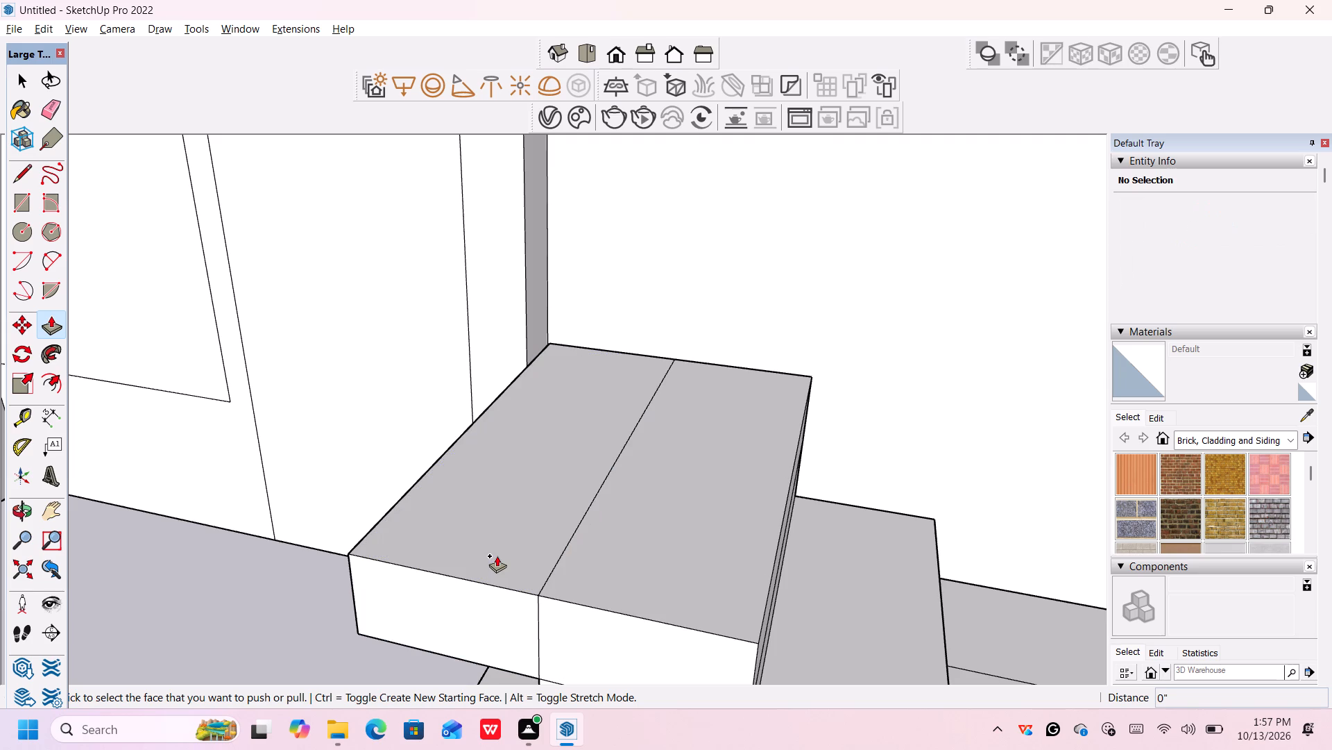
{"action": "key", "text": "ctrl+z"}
Try to extrude the second tread's free side face 1' with a new starting face to begin the third tread.
{"action": "scroll", "coordinate": [597, 536], "scroll_direction": "down", "scroll_amount": 6}
{"action": "middle_click_drag", "start_coordinate": [613, 576], "coordinate": [789, 548]}
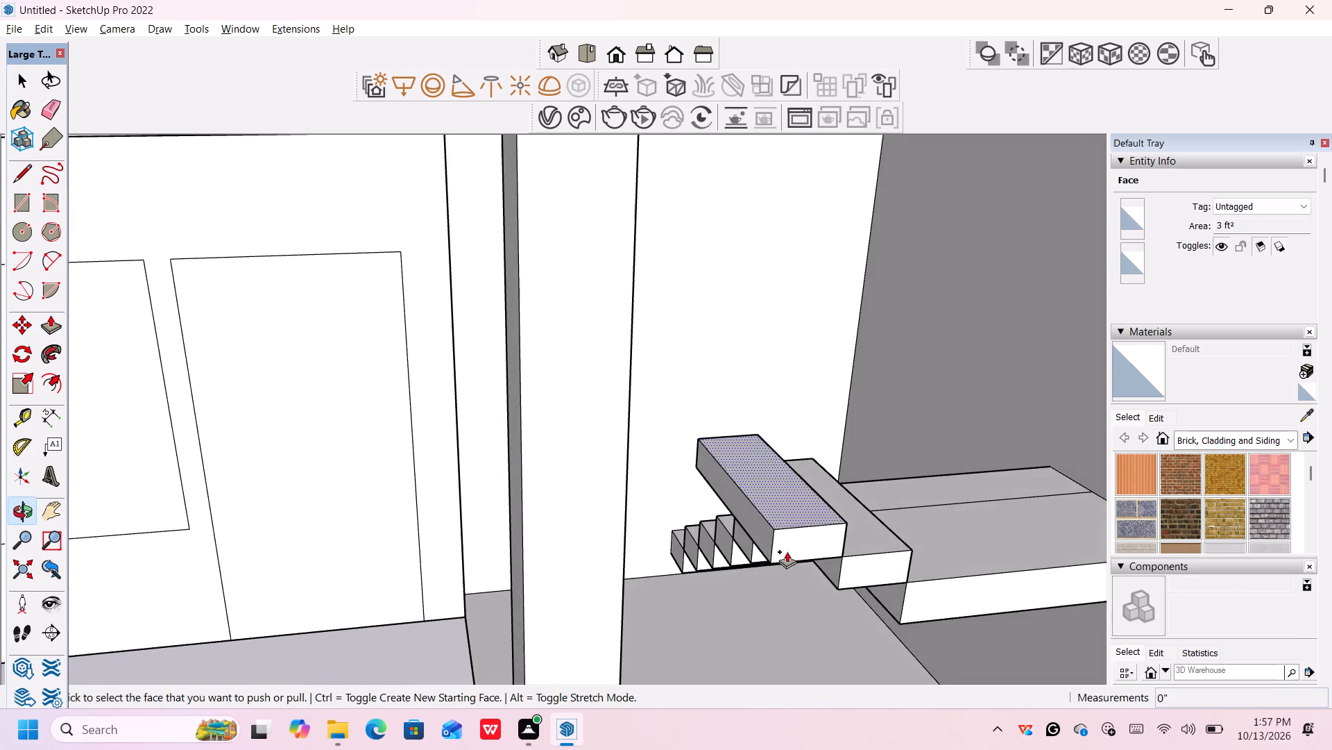
{"action": "scroll", "coordinate": [744, 508], "scroll_direction": "up", "scroll_amount": 5}
{"action": "left_click", "coordinate": [744, 509]}
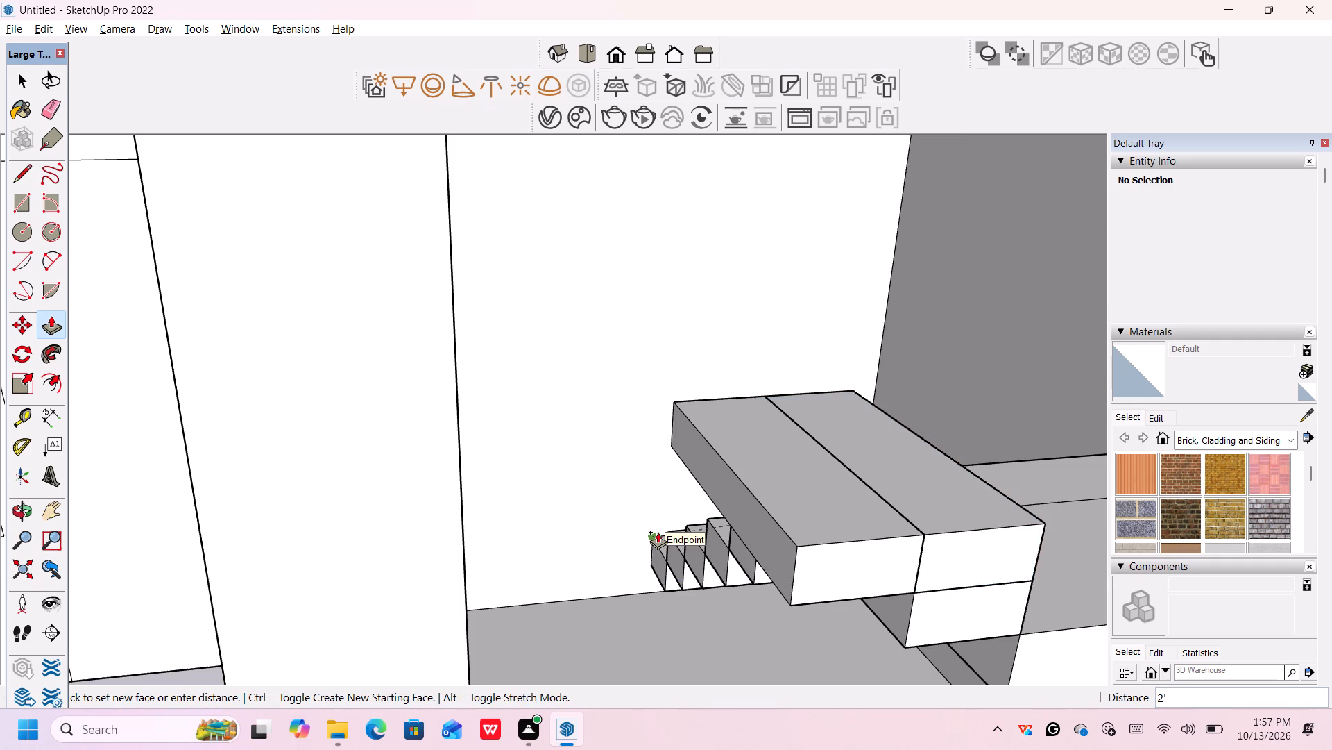
{"action": "type", "text": "1'"}
{"action": "key", "text": "Return"}
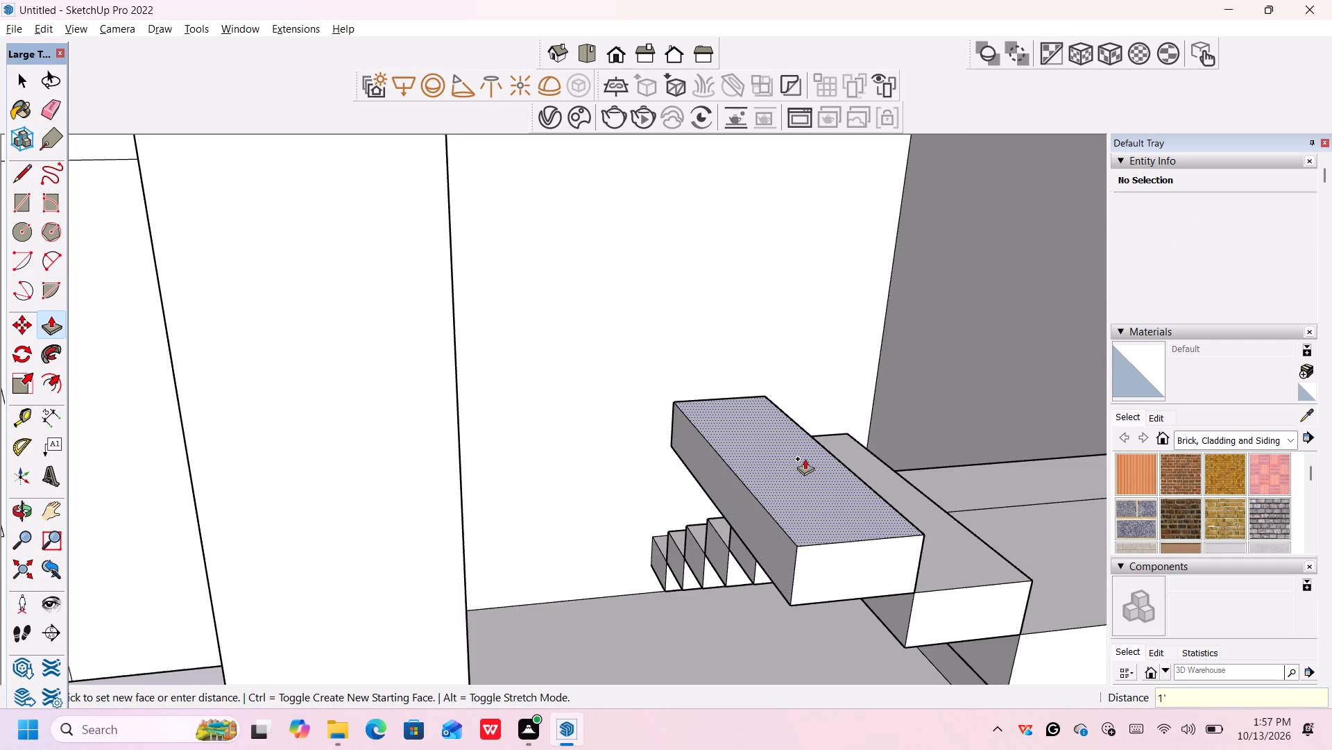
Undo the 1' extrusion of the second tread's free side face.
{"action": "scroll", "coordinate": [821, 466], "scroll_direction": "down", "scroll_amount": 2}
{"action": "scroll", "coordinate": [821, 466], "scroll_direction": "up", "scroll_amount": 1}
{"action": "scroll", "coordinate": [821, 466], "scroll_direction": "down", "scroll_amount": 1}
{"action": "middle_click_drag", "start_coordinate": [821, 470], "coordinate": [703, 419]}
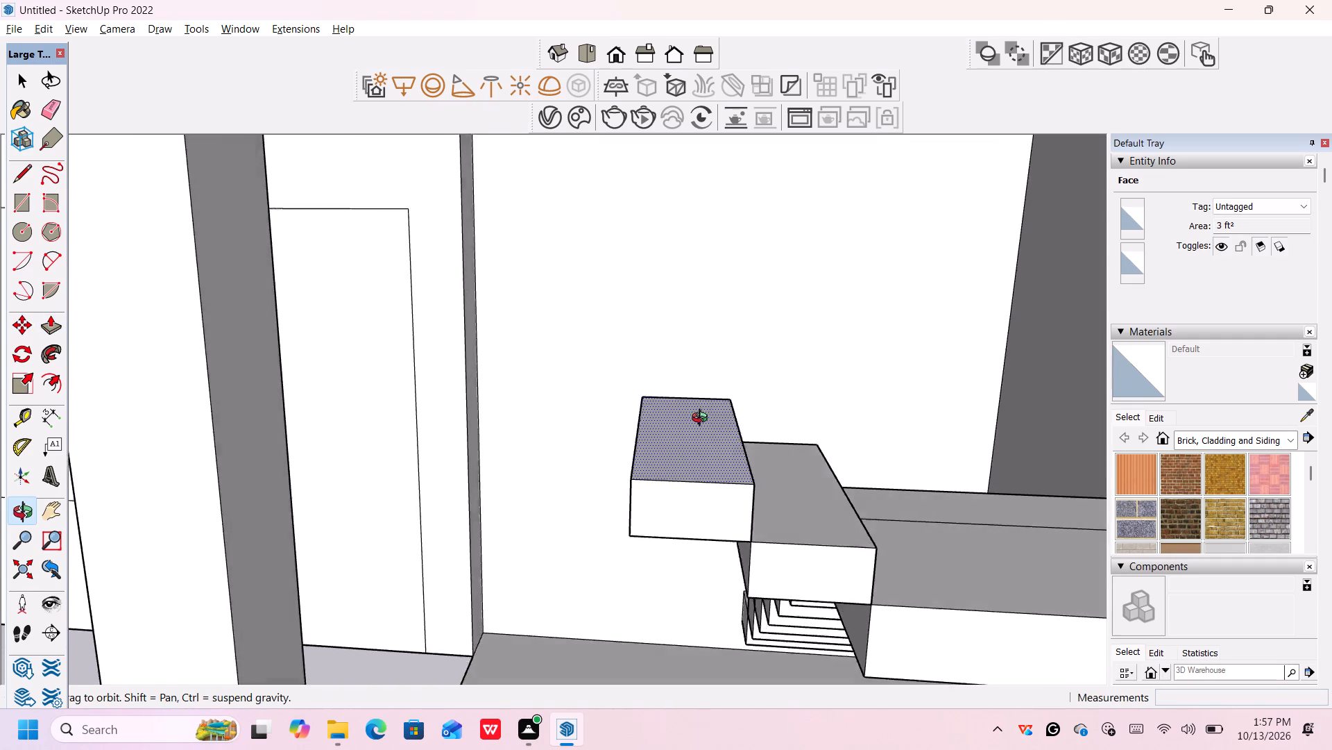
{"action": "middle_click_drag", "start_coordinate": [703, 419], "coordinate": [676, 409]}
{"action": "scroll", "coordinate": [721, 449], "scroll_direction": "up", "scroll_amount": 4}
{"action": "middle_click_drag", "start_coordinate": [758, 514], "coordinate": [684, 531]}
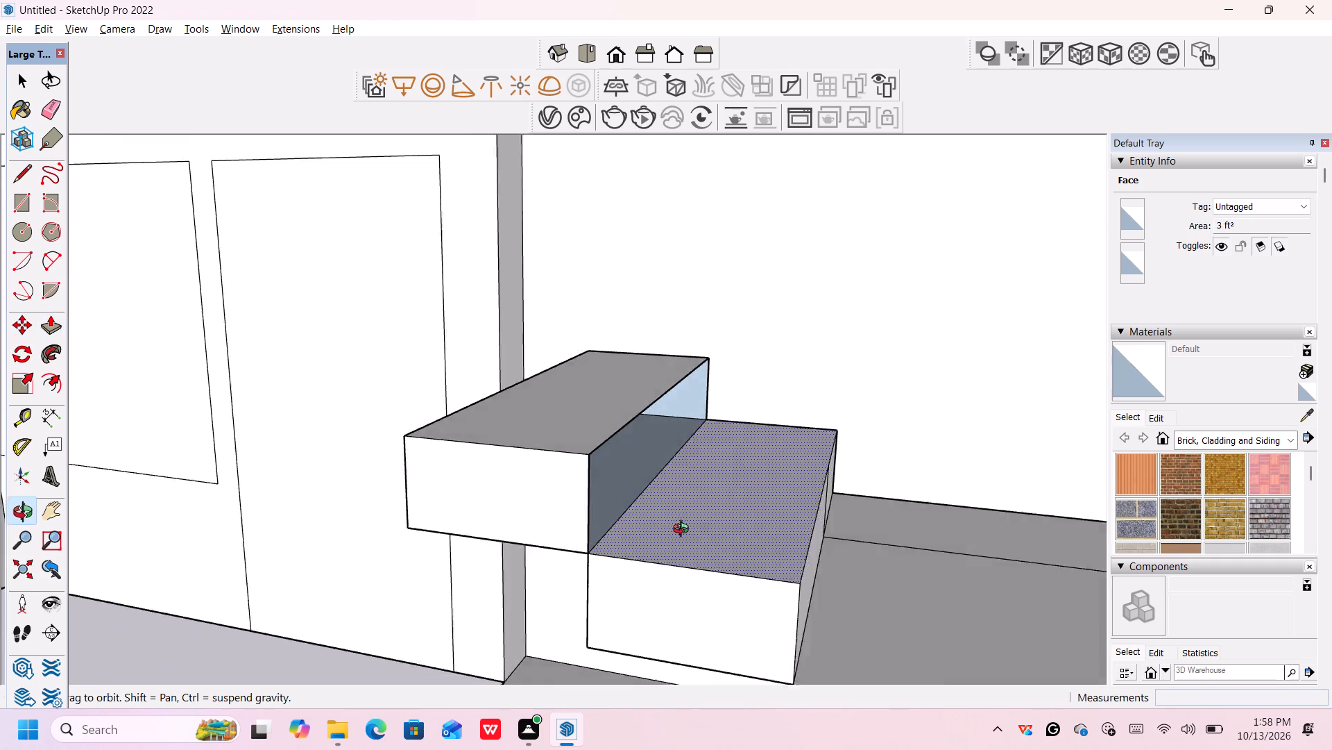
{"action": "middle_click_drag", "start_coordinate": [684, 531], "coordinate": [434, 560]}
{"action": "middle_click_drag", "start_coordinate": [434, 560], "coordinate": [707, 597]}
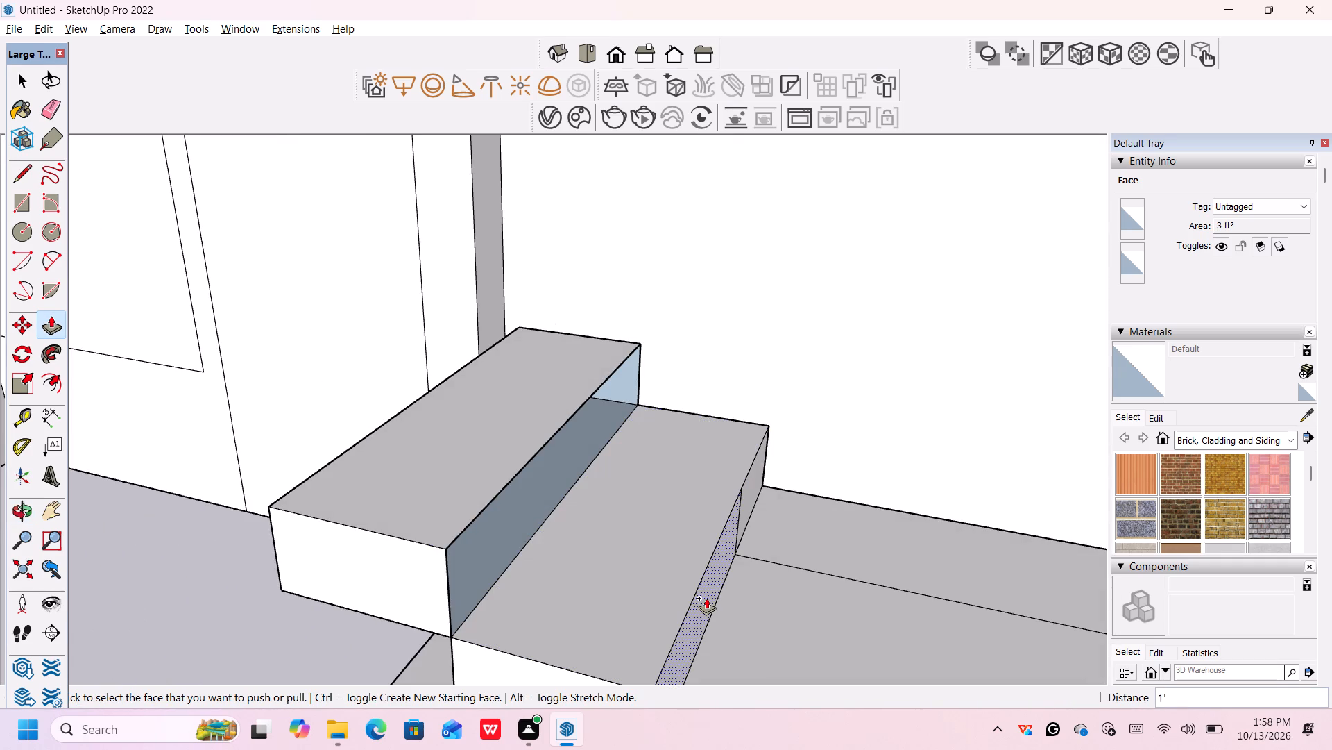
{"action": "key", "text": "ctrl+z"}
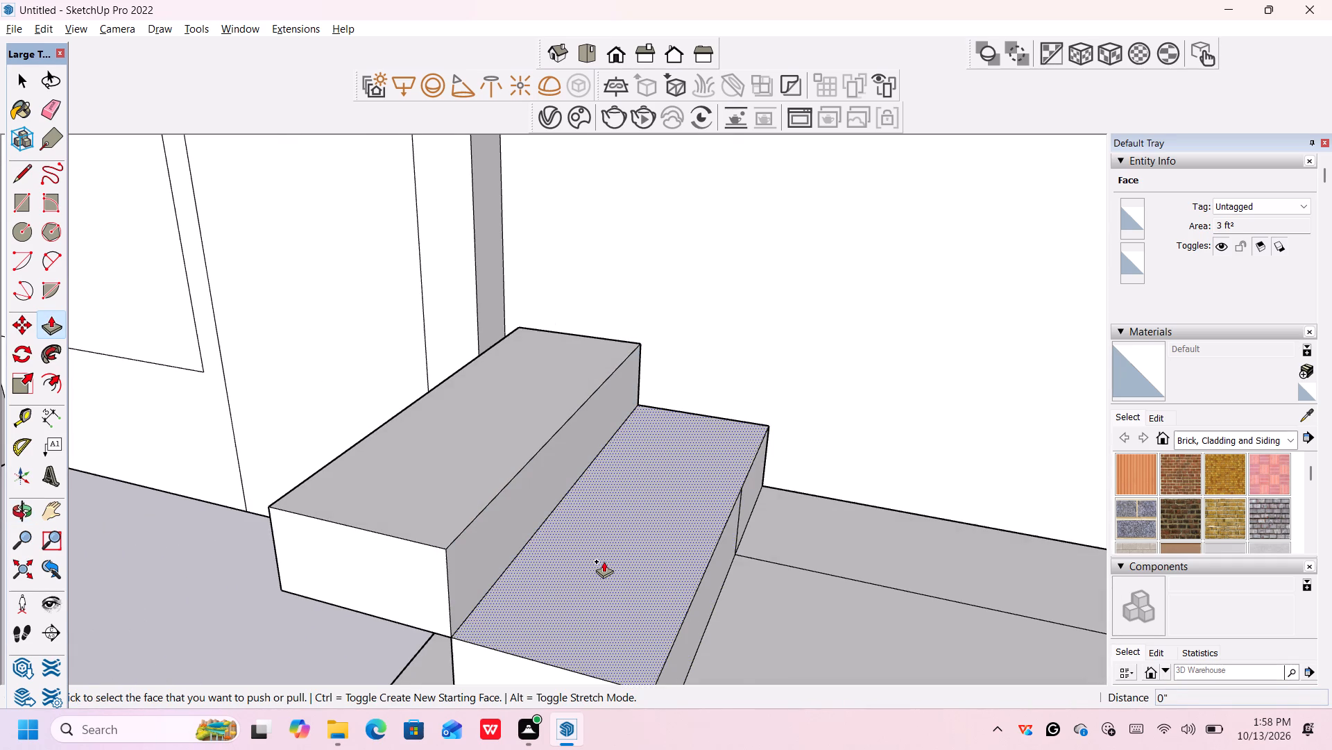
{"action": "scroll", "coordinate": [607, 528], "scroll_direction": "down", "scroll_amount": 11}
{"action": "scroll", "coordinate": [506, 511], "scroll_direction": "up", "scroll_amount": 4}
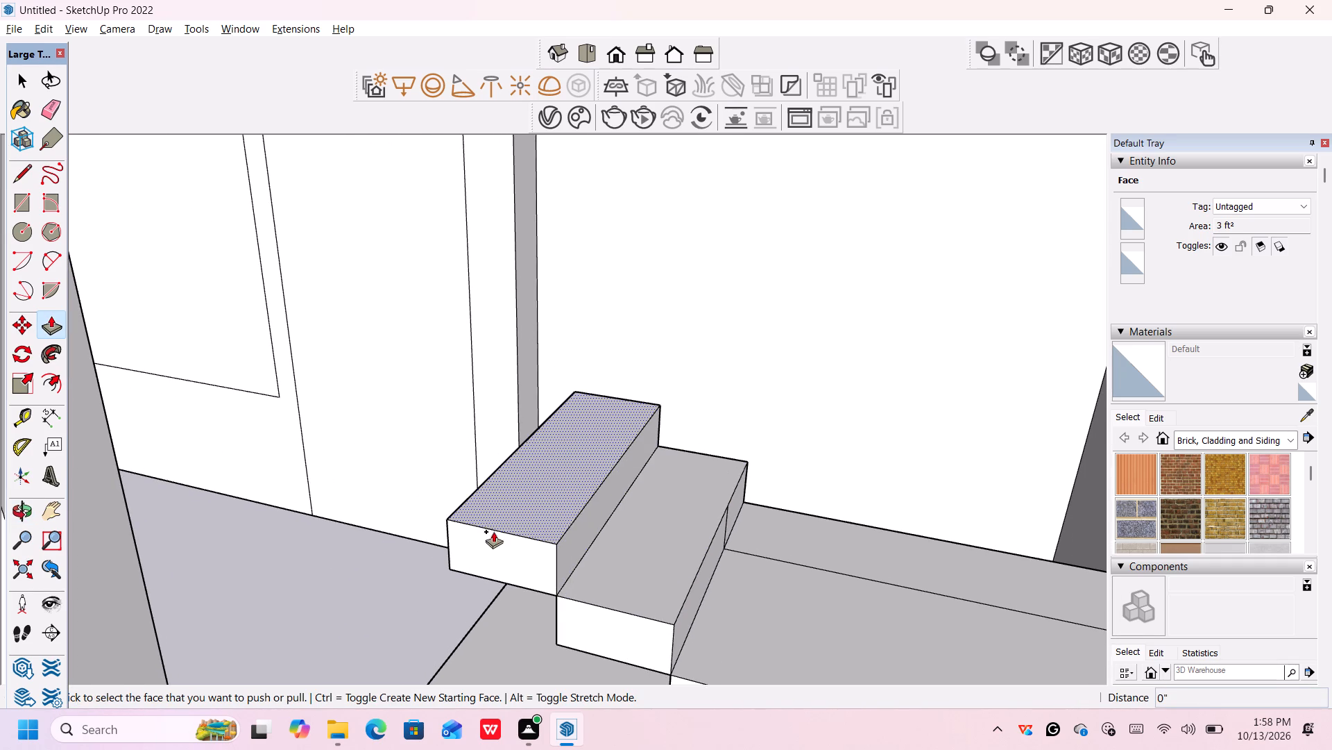
Pull the second tread's free side face out 2' to widen the tread into a 3' deep landing.
{"action": "middle_click_drag", "start_coordinate": [494, 533], "coordinate": [740, 551]}
{"action": "left_click", "coordinate": [613, 501]}
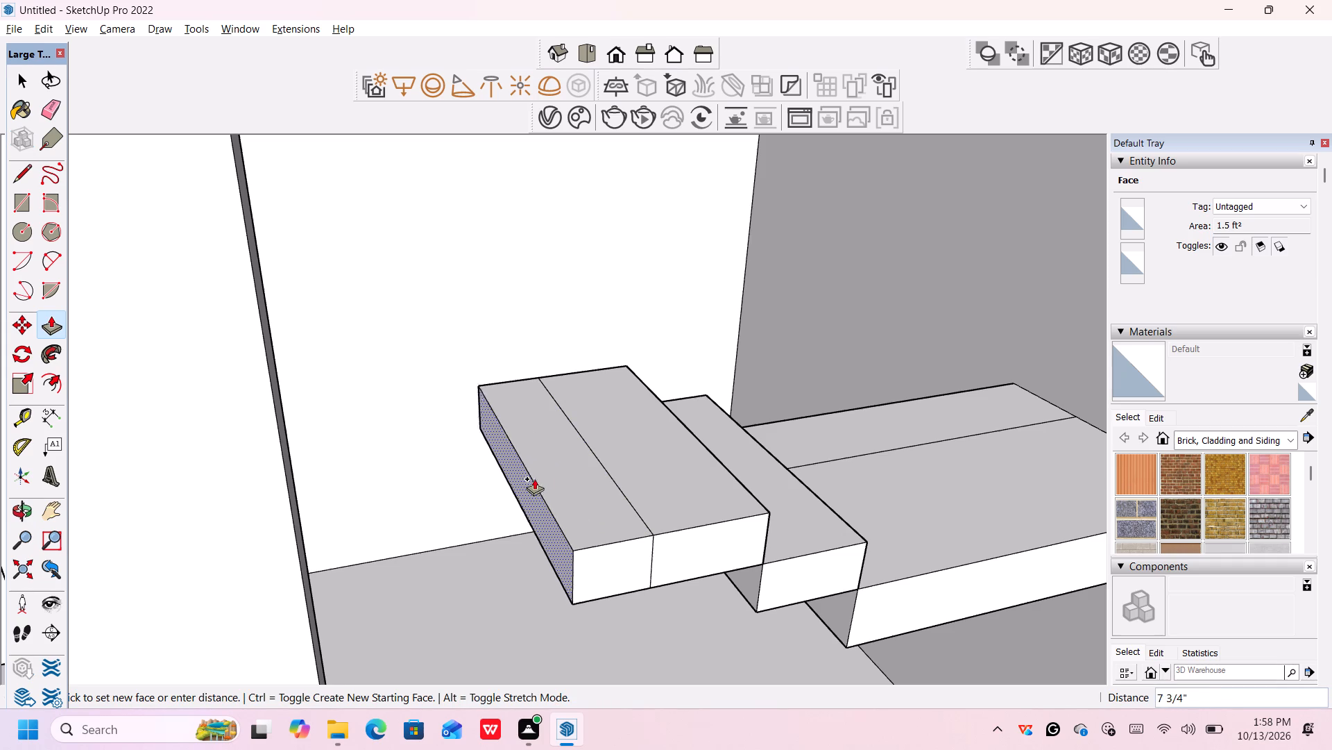
{"action": "scroll", "coordinate": [504, 483], "scroll_direction": "down", "scroll_amount": 3}
{"action": "scroll", "coordinate": [504, 483], "scroll_direction": "up", "scroll_amount": 1}
{"action": "scroll", "coordinate": [504, 483], "scroll_direction": "down", "scroll_amount": 1}
{"action": "middle_click_drag", "start_coordinate": [498, 485], "coordinate": [409, 499]}
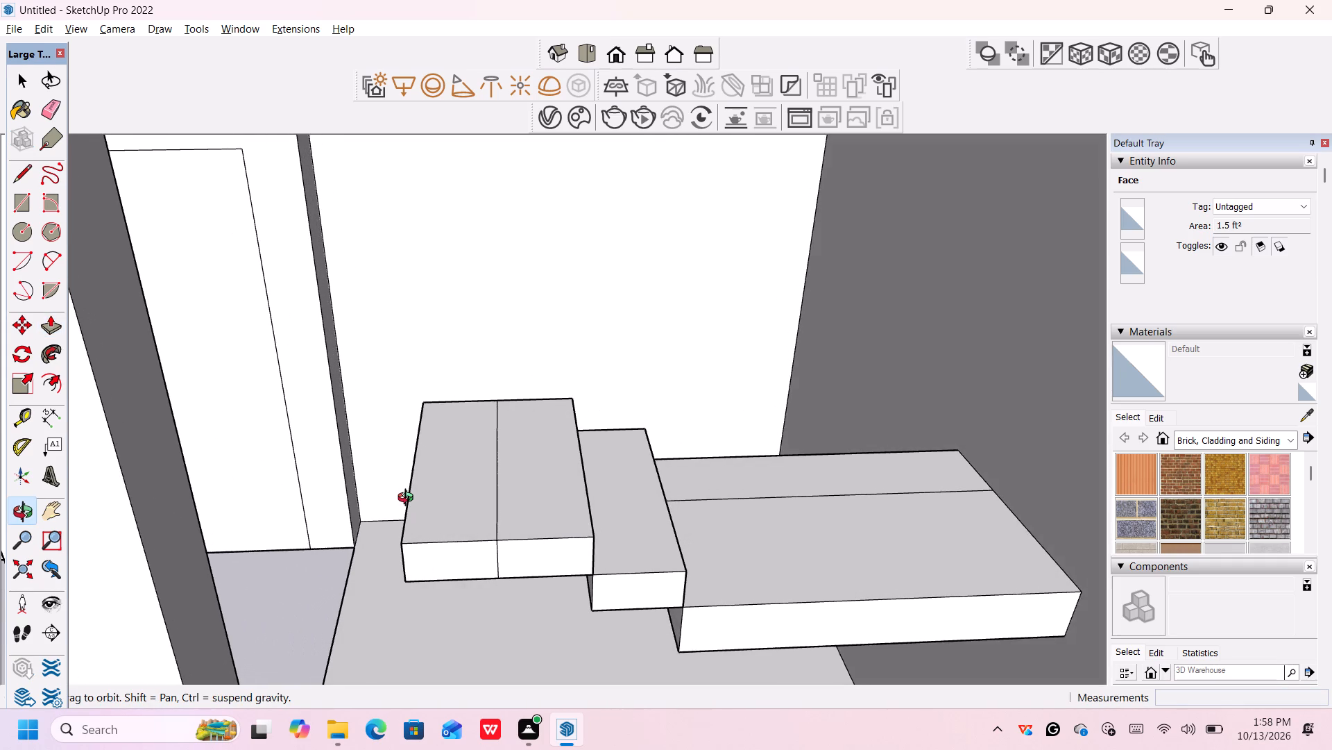
{"action": "middle_click_drag", "start_coordinate": [409, 499], "coordinate": [416, 510]}
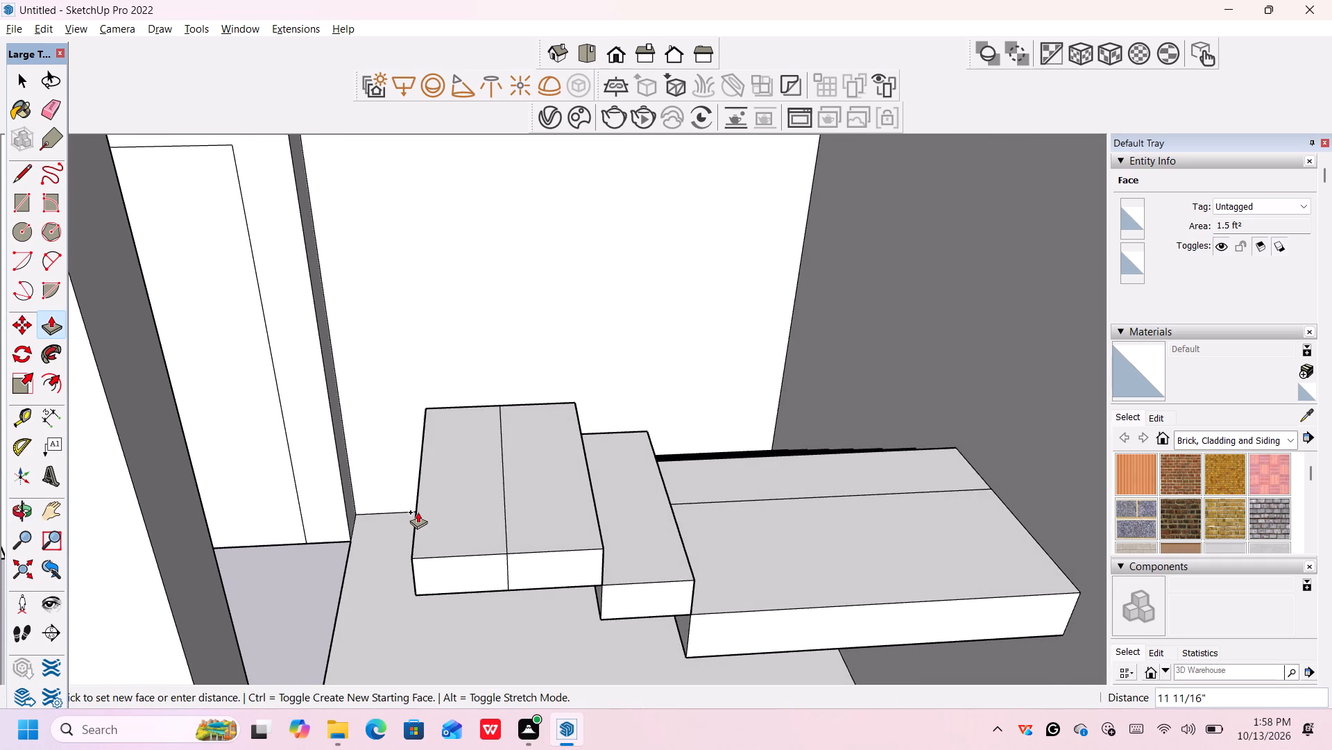
{"action": "scroll", "coordinate": [418, 510], "scroll_direction": "down", "scroll_amount": 13}
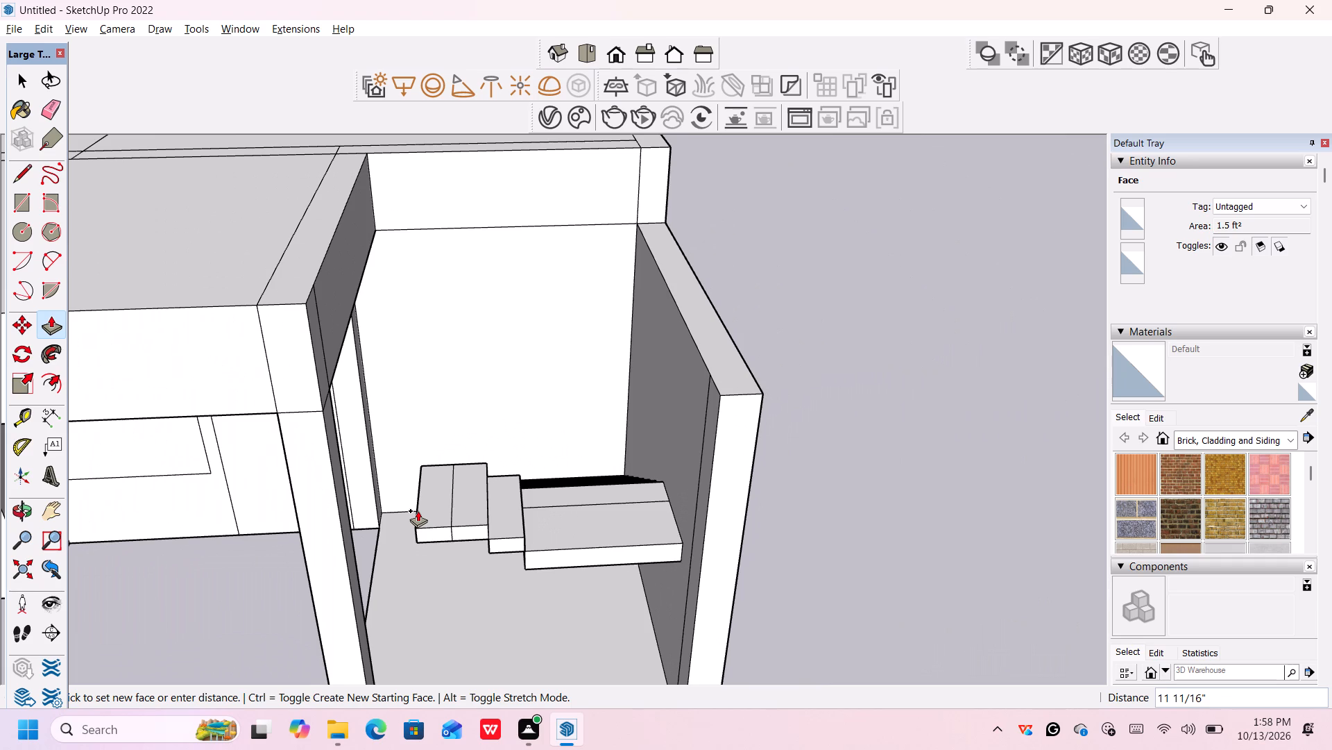
{"action": "scroll", "coordinate": [418, 510], "scroll_direction": "down", "scroll_amount": 8}
{"action": "scroll", "coordinate": [418, 510], "scroll_direction": "up", "scroll_amount": 3}
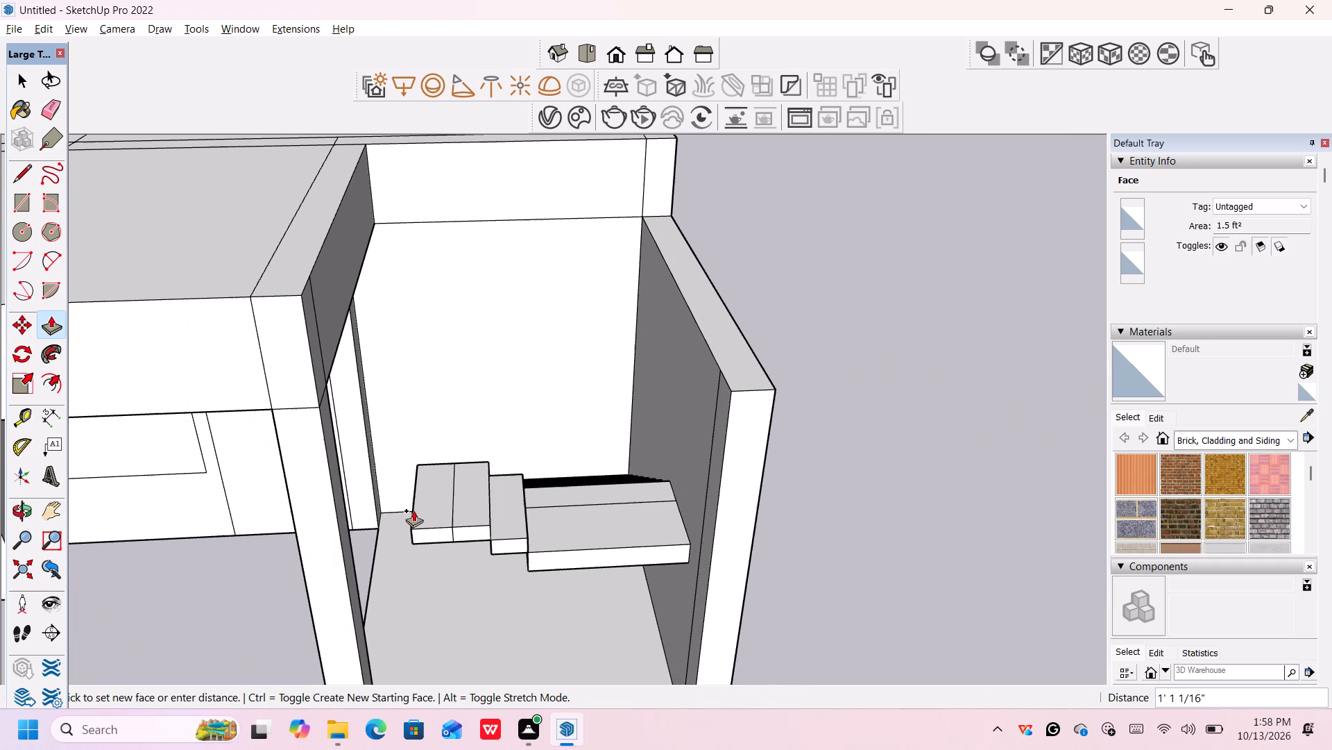
{"action": "scroll", "coordinate": [413, 510], "scroll_direction": "up", "scroll_amount": 4}
{"action": "scroll", "coordinate": [413, 511], "scroll_direction": "down", "scroll_amount": 2}
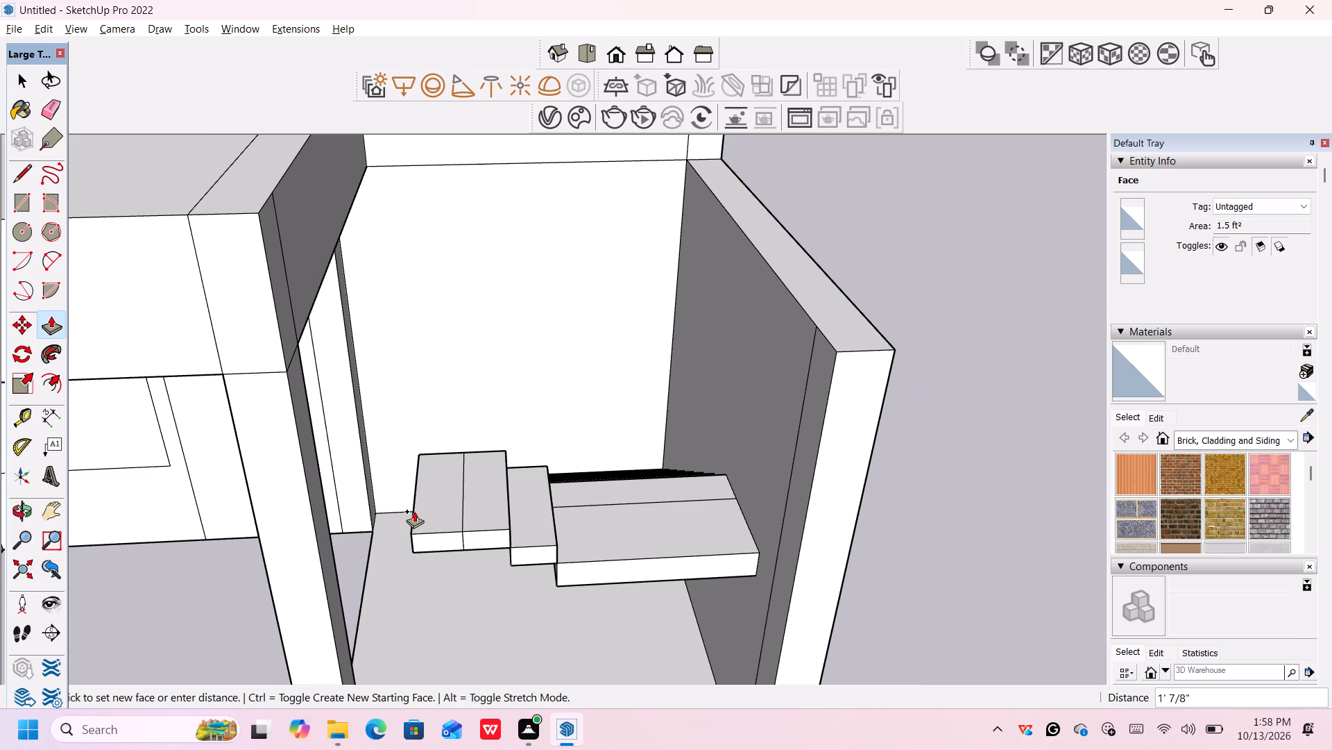
{"action": "scroll", "coordinate": [414, 511], "scroll_direction": "up", "scroll_amount": 1}
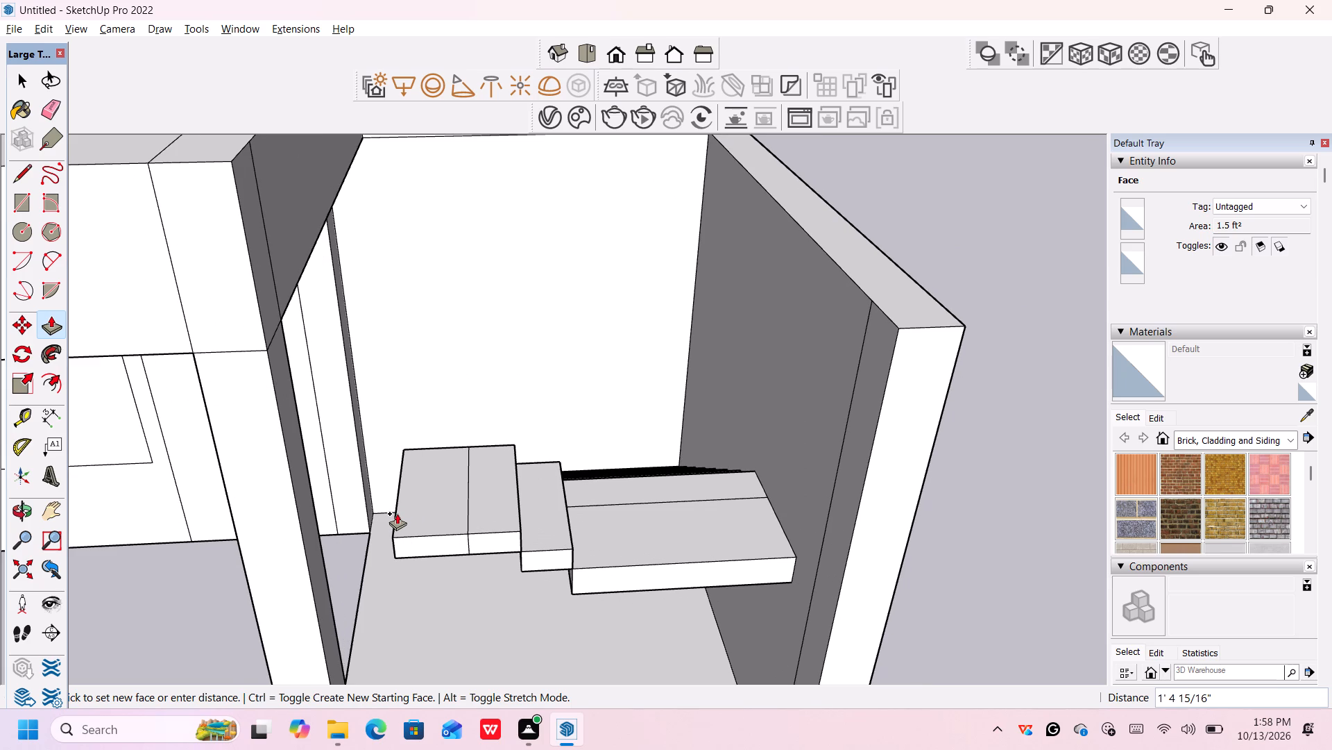
{"action": "type", "text": "2'"}
{"action": "key", "text": "Return"}
Extrude the widened landing's free side face 1', keeping a dividing edge, to form the base strip for the third tread.
{"action": "scroll", "coordinate": [438, 453], "scroll_direction": "up", "scroll_amount": 2}
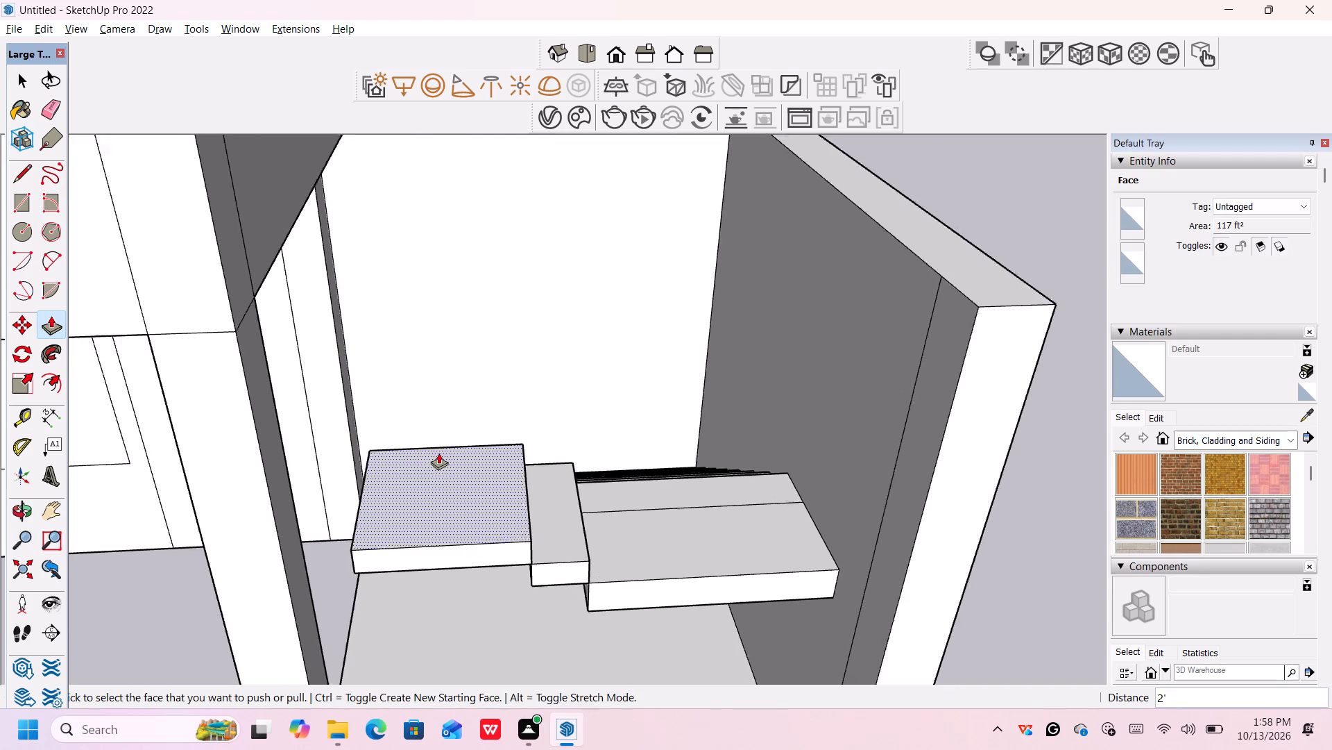
{"action": "scroll", "coordinate": [438, 453], "scroll_direction": "up", "scroll_amount": 3}
{"action": "middle_click_drag", "start_coordinate": [441, 455], "coordinate": [475, 540]}
{"action": "scroll", "coordinate": [475, 526], "scroll_direction": "down", "scroll_amount": 6}
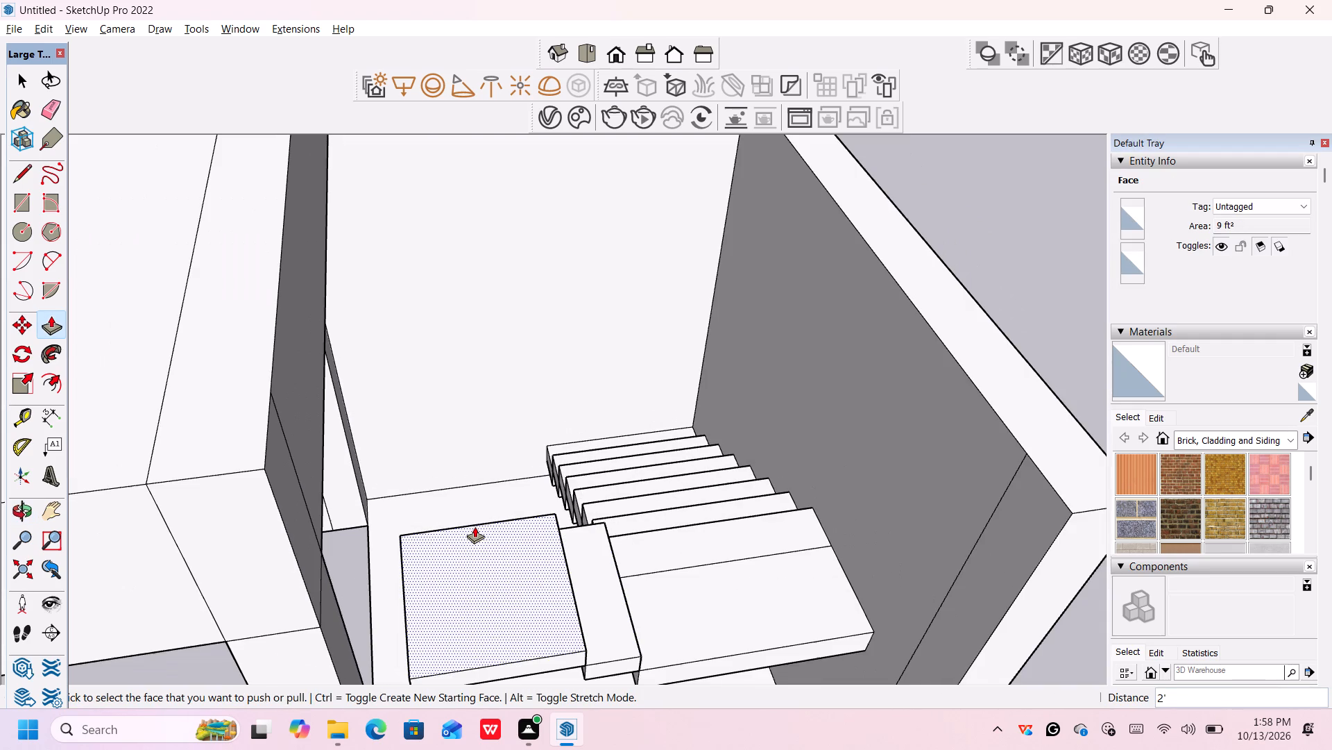
{"action": "scroll", "coordinate": [488, 501], "scroll_direction": "down", "scroll_amount": 2}
{"action": "middle_click_drag", "start_coordinate": [530, 519], "coordinate": [217, 544]}
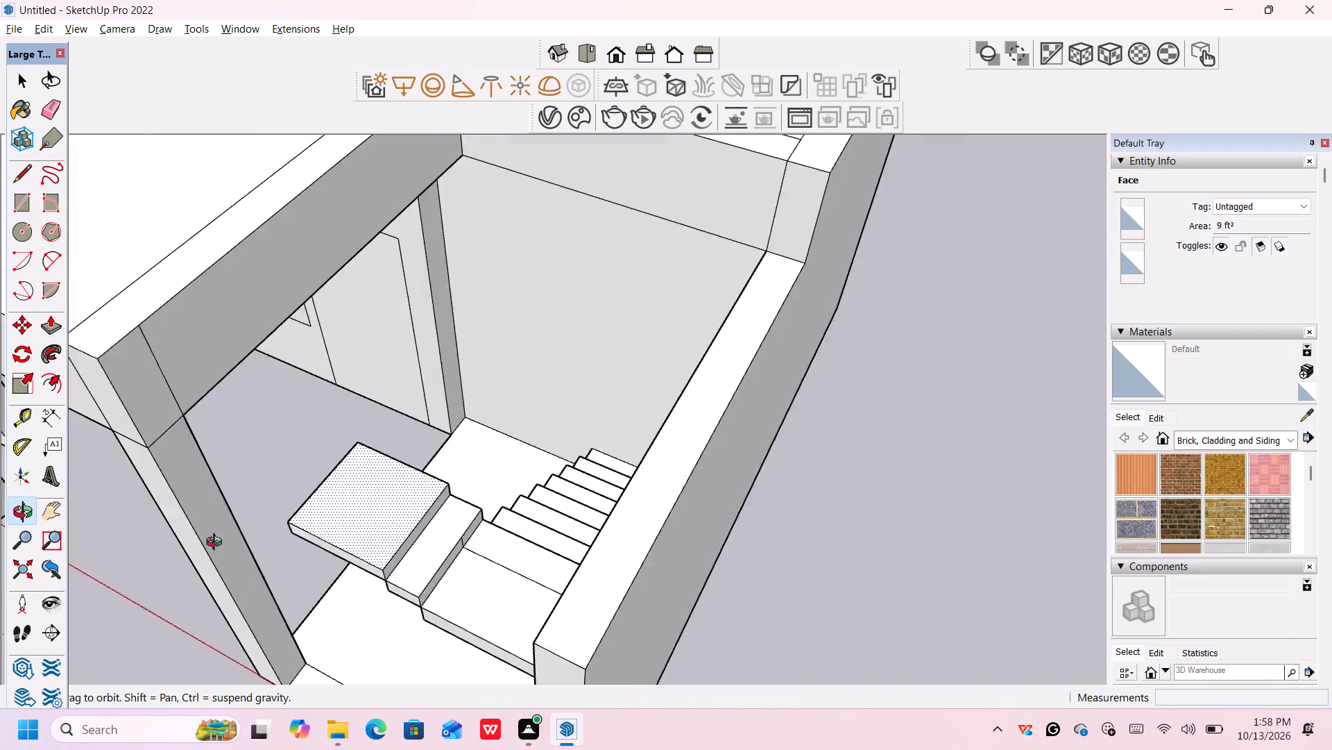
{"action": "middle_click_drag", "start_coordinate": [217, 544], "coordinate": [145, 511]}
{"action": "scroll", "coordinate": [550, 371], "scroll_direction": "up", "scroll_amount": 9}
{"action": "middle_click_drag", "start_coordinate": [523, 415], "coordinate": [433, 484]}
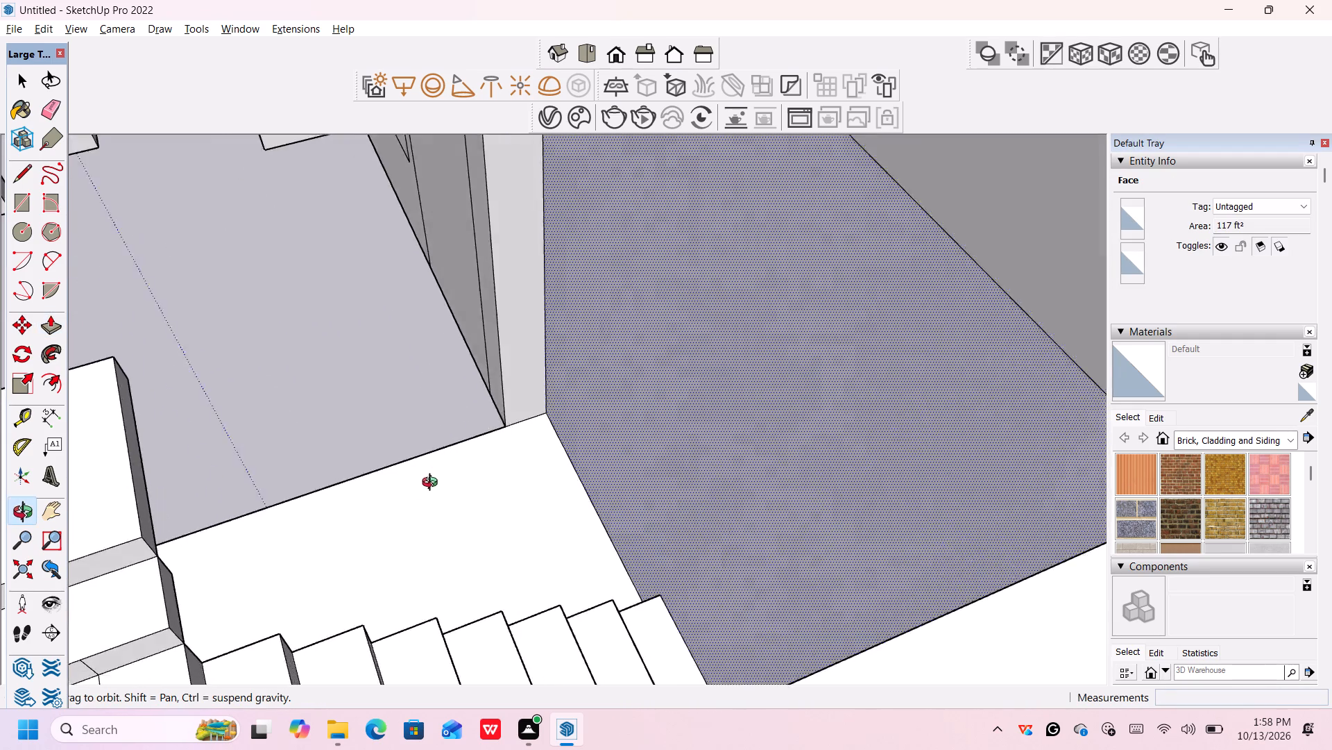
{"action": "middle_click_drag", "start_coordinate": [433, 484], "coordinate": [296, 511]}
{"action": "scroll", "coordinate": [138, 311], "scroll_direction": "up", "scroll_amount": 1}
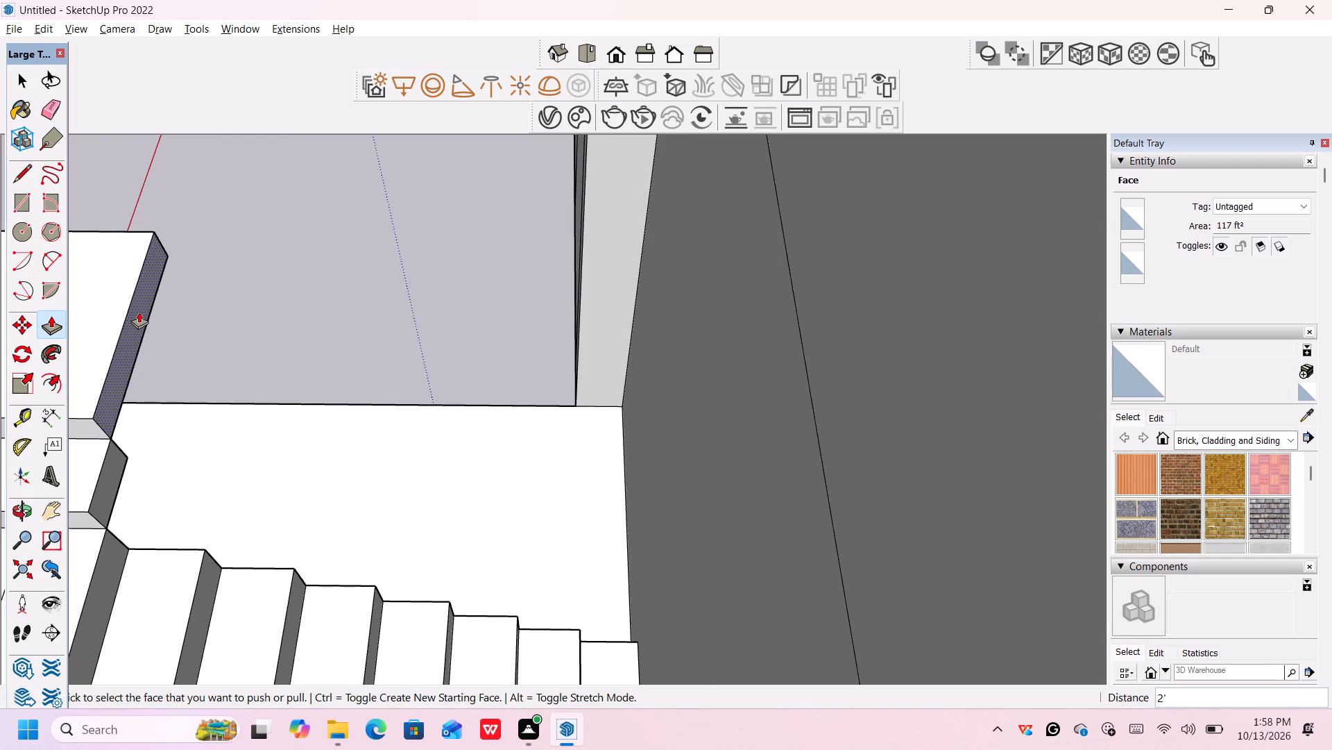
{"action": "left_click", "coordinate": [138, 312]}
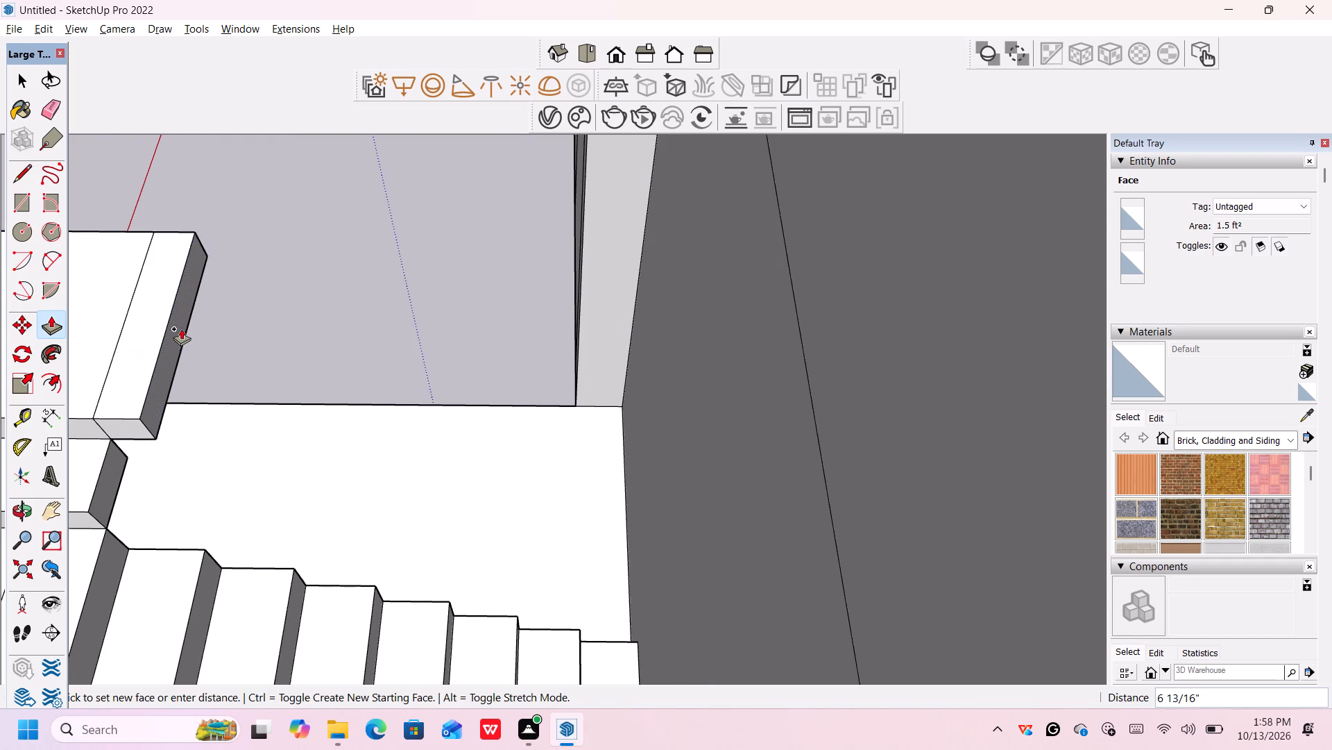
{"action": "key", "text": "1"}
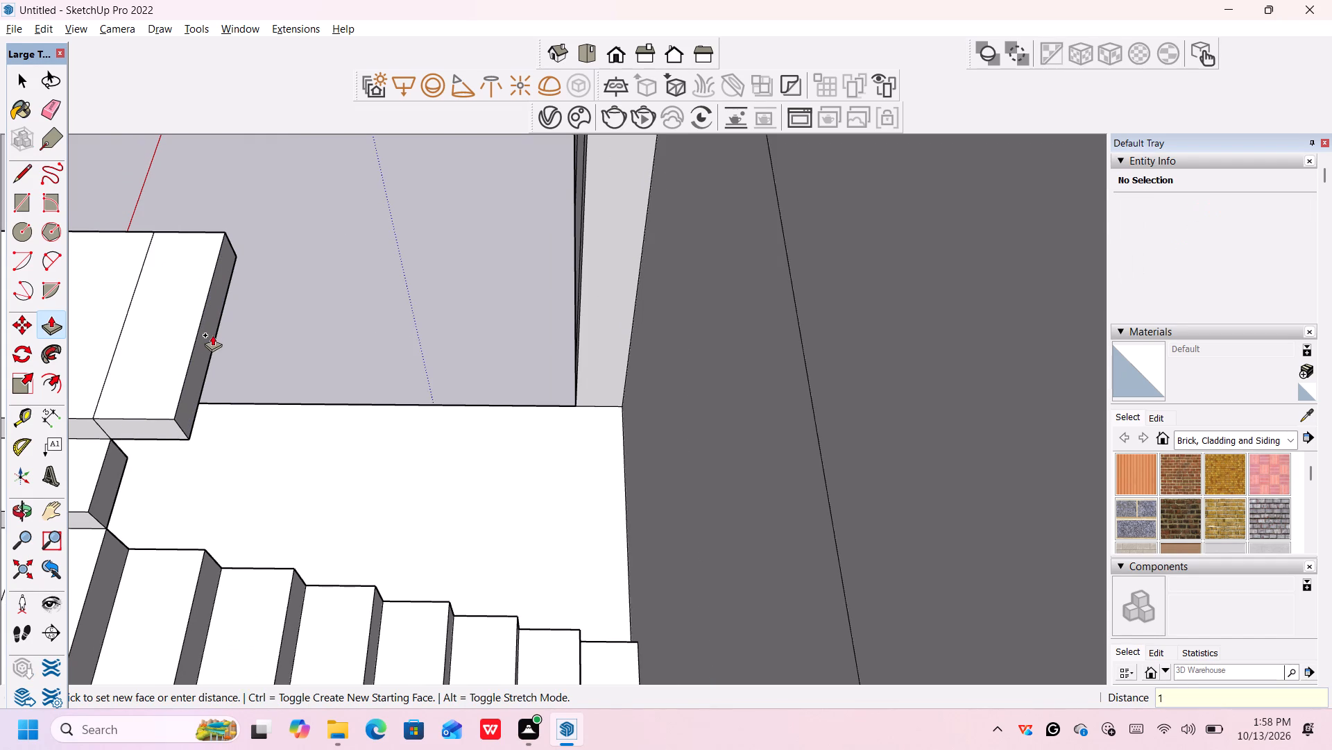
{"action": "key", "text": "apostrophe"}
{"action": "key", "text": "Return"}
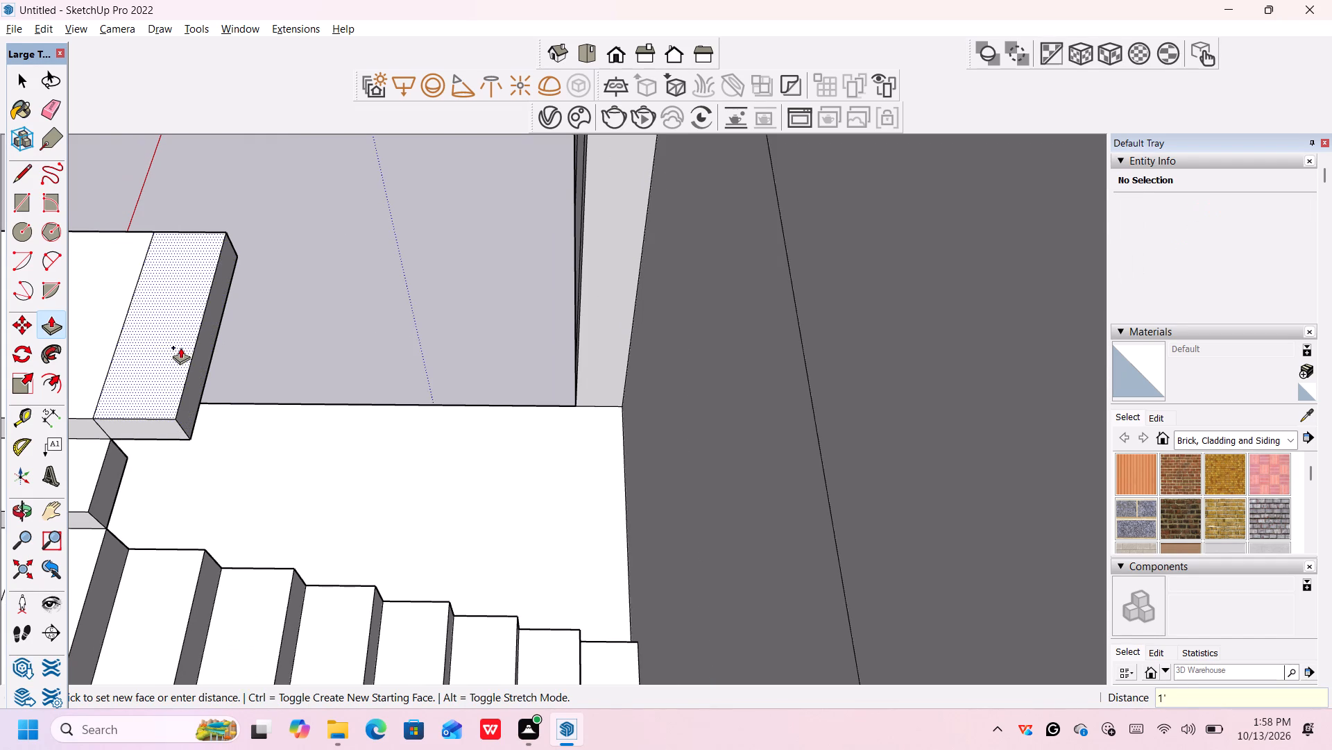
Raise the top face of the new 1' strip by 6" to form the third tread.
{"action": "left_click", "coordinate": [171, 353]}
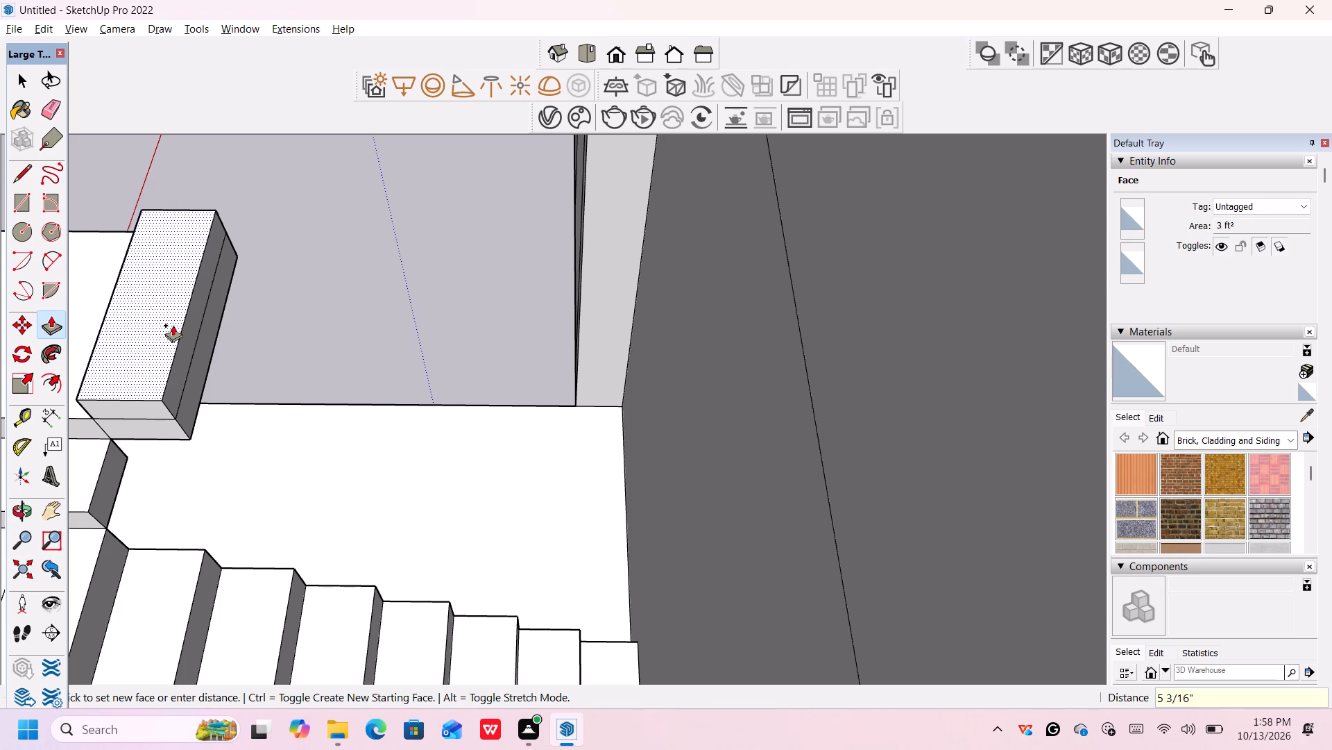
{"action": "type", "text": "6\""}
{"action": "key", "text": "Return"}
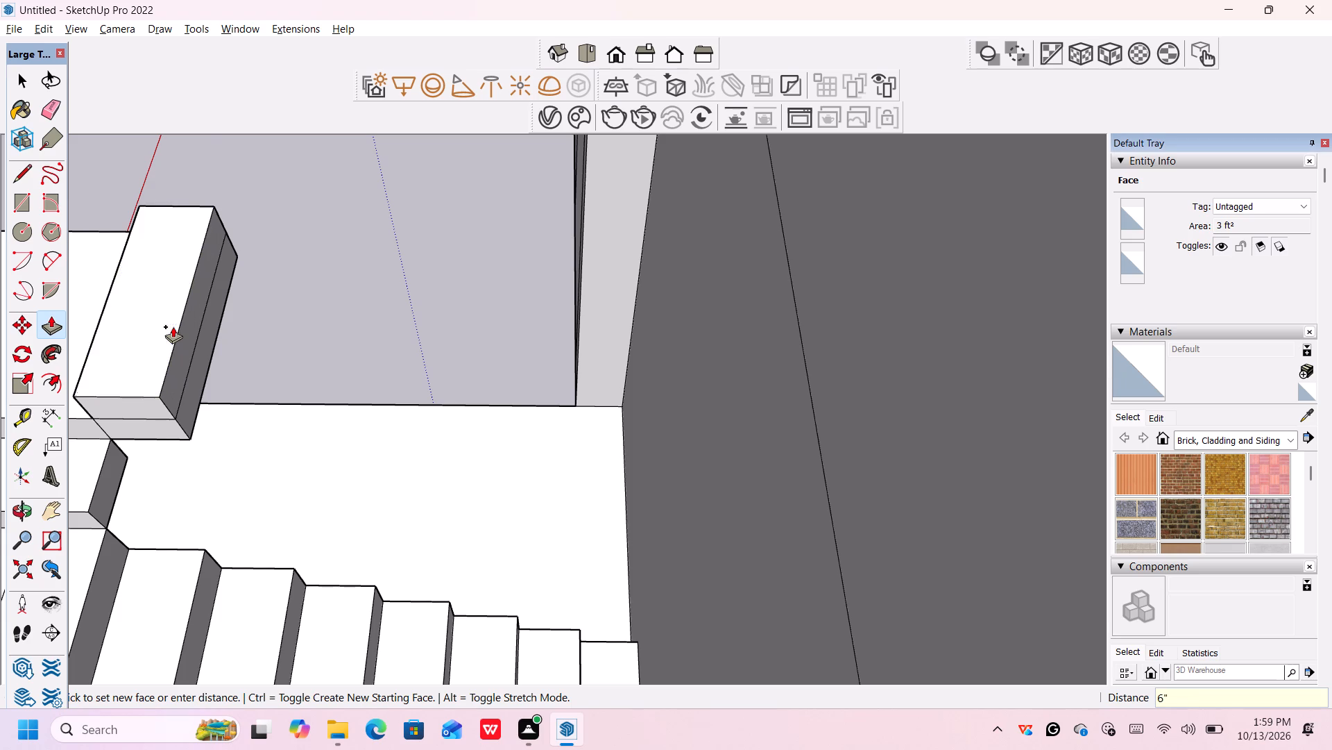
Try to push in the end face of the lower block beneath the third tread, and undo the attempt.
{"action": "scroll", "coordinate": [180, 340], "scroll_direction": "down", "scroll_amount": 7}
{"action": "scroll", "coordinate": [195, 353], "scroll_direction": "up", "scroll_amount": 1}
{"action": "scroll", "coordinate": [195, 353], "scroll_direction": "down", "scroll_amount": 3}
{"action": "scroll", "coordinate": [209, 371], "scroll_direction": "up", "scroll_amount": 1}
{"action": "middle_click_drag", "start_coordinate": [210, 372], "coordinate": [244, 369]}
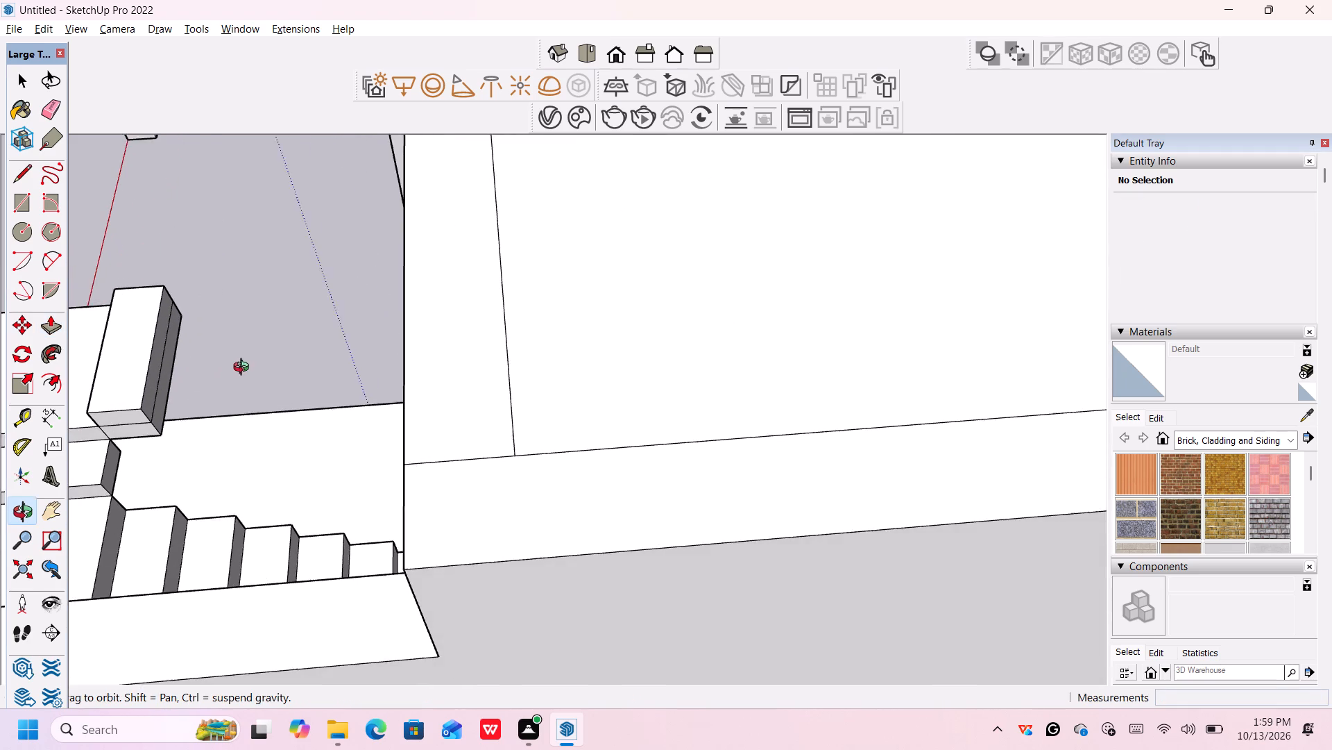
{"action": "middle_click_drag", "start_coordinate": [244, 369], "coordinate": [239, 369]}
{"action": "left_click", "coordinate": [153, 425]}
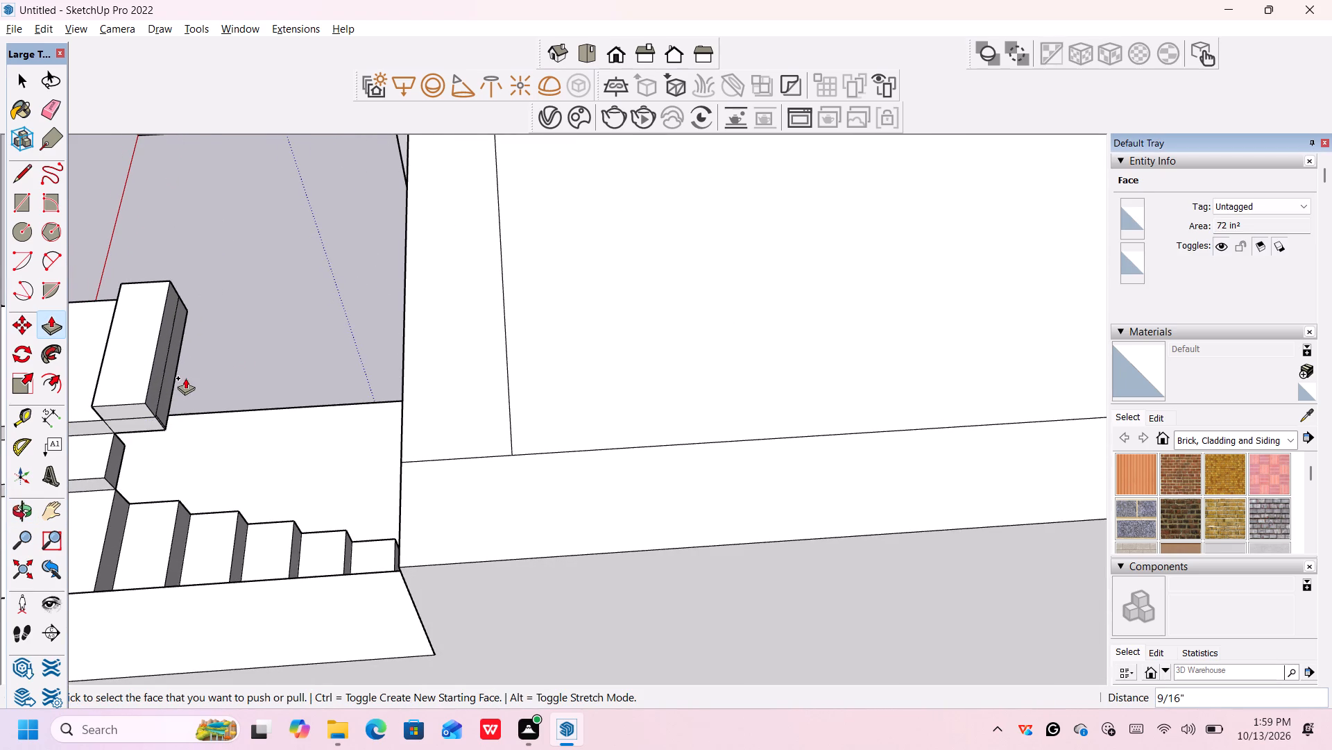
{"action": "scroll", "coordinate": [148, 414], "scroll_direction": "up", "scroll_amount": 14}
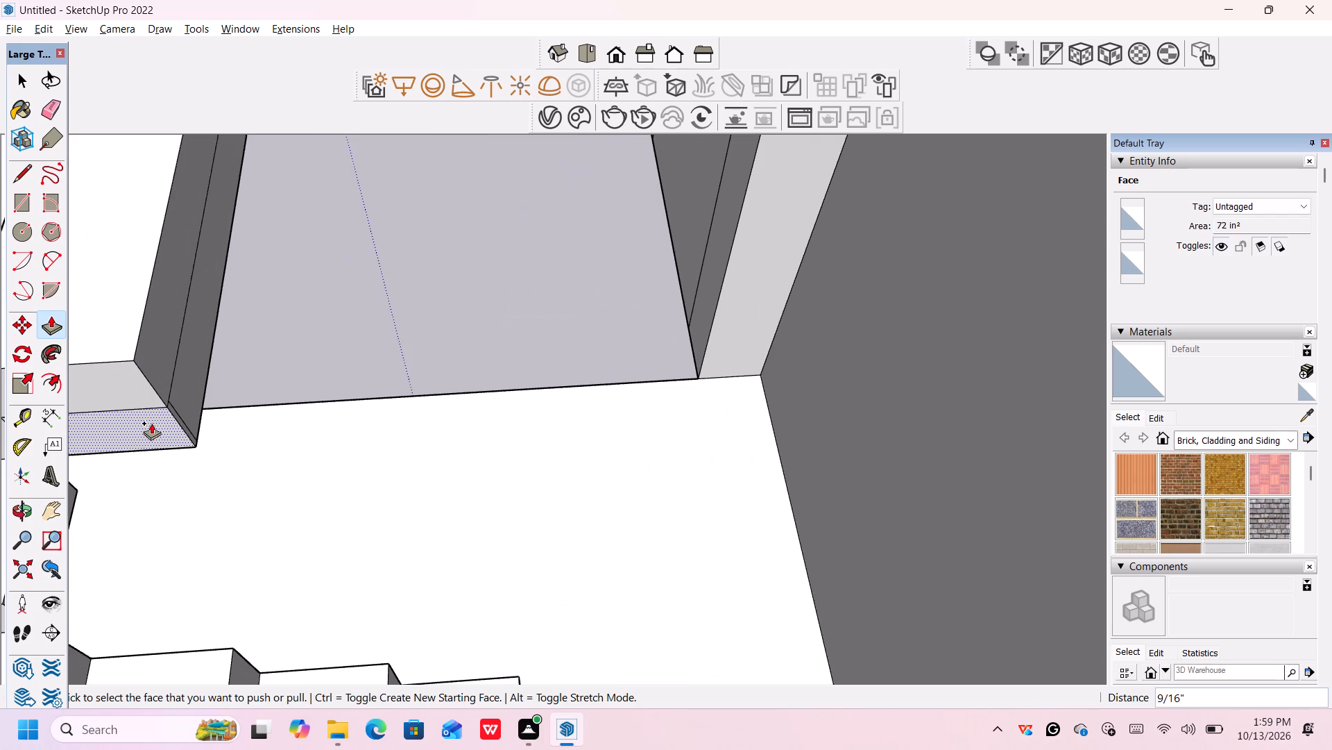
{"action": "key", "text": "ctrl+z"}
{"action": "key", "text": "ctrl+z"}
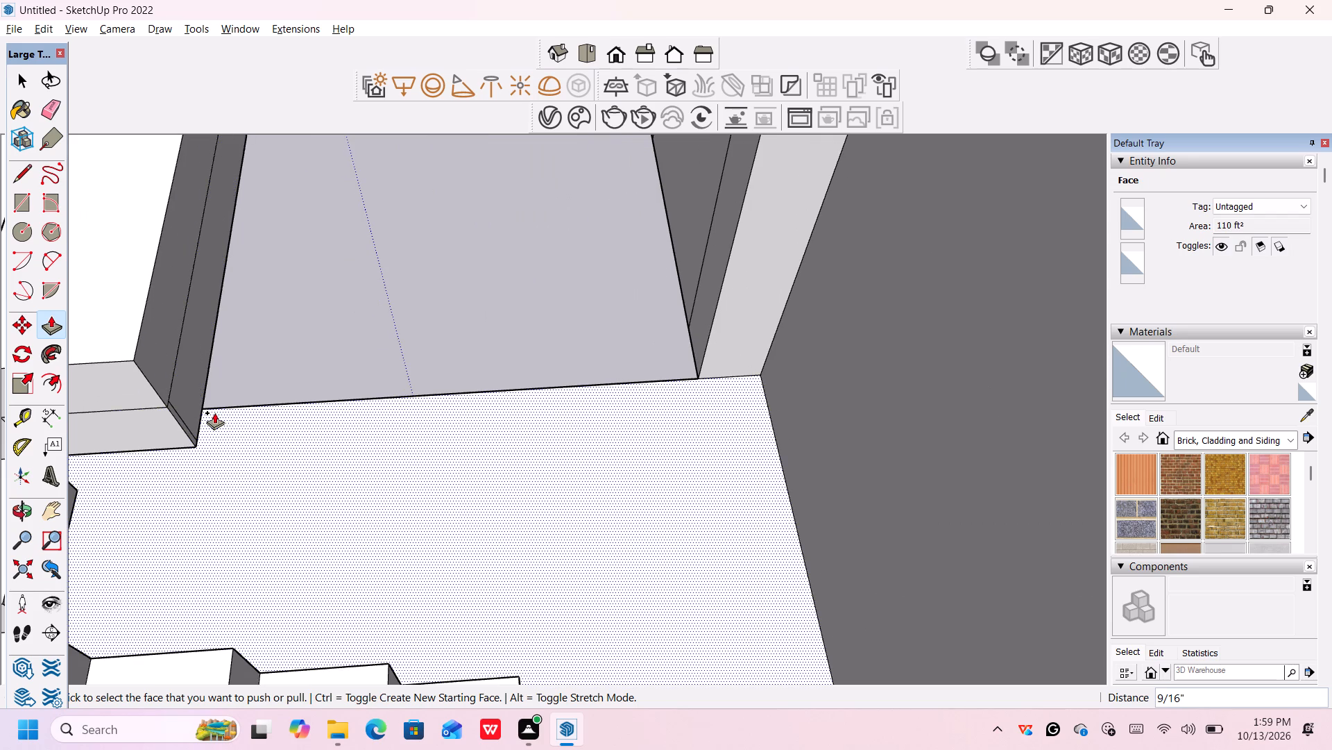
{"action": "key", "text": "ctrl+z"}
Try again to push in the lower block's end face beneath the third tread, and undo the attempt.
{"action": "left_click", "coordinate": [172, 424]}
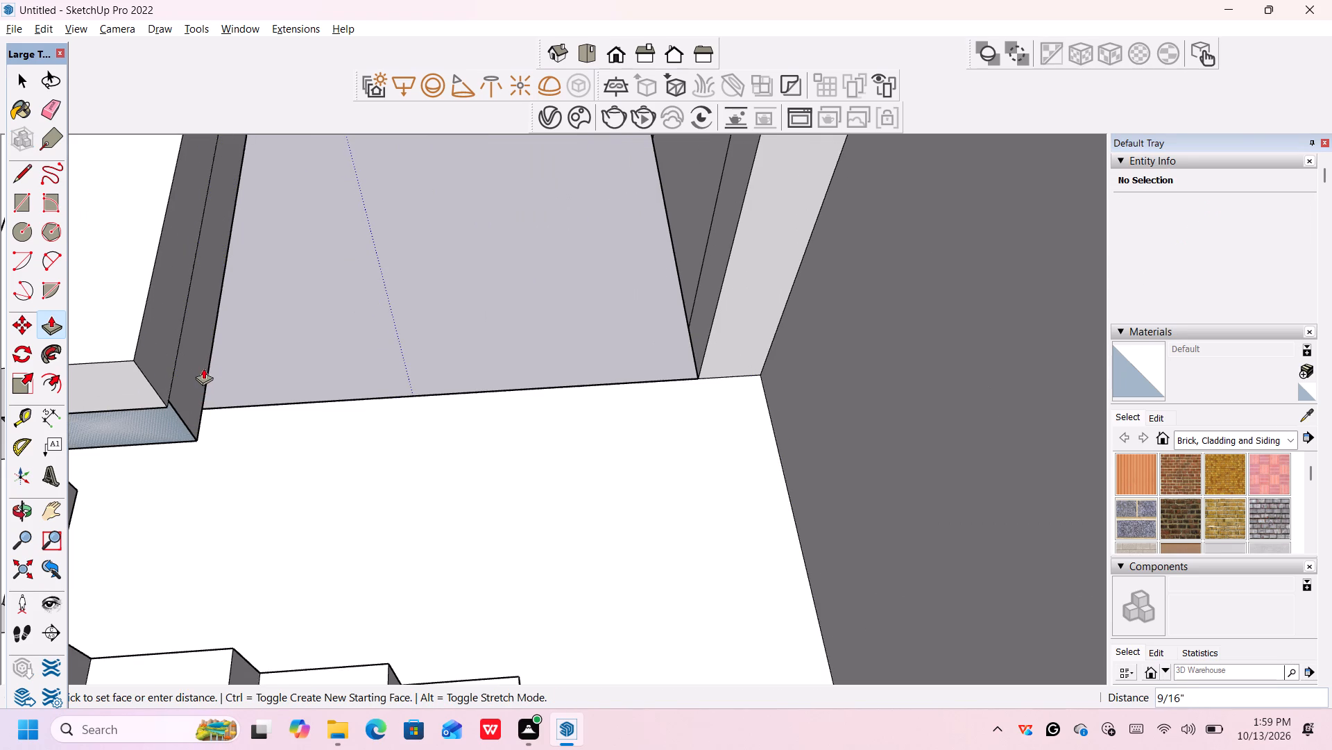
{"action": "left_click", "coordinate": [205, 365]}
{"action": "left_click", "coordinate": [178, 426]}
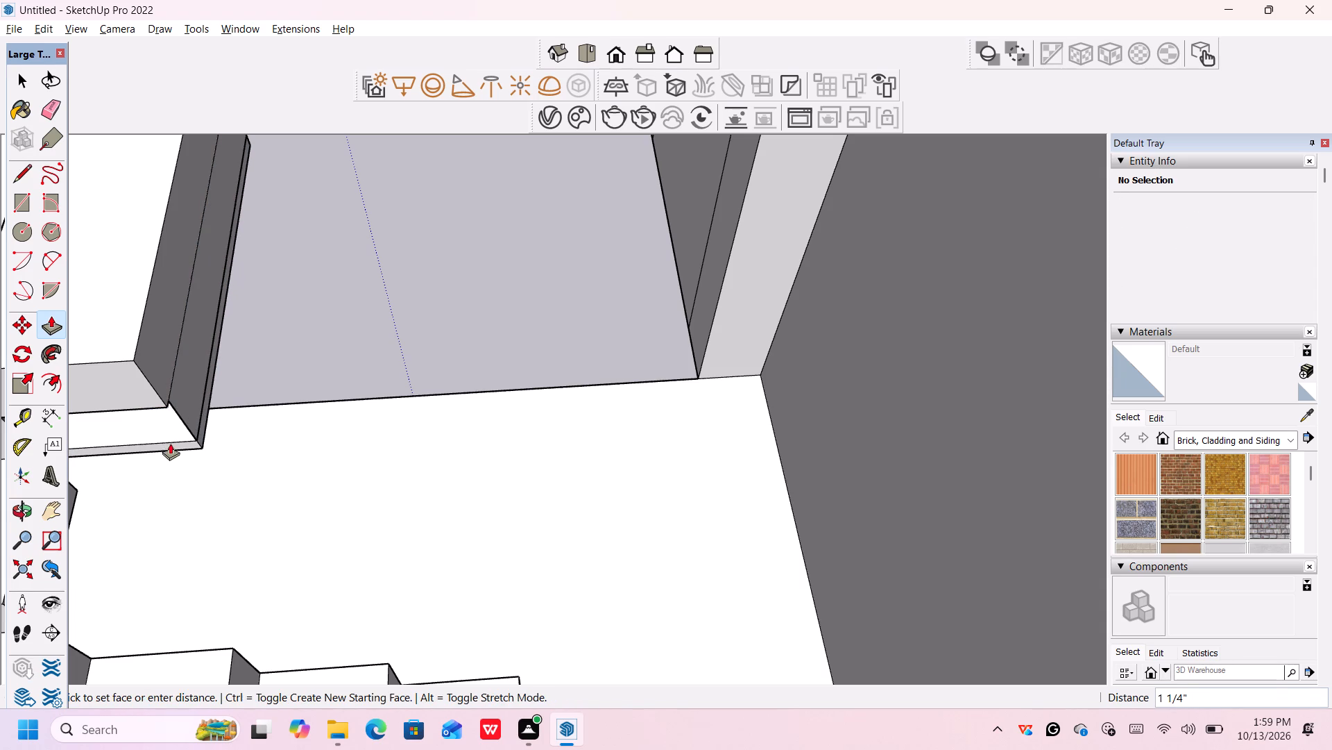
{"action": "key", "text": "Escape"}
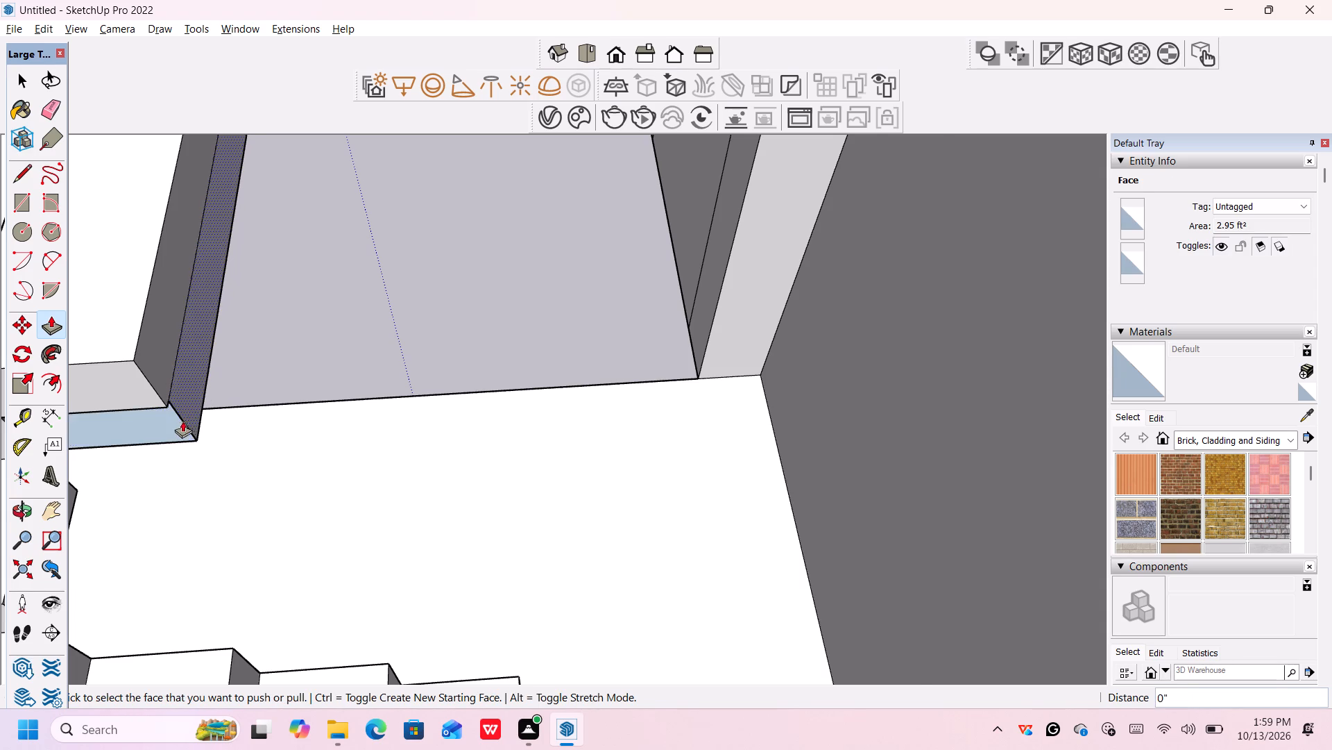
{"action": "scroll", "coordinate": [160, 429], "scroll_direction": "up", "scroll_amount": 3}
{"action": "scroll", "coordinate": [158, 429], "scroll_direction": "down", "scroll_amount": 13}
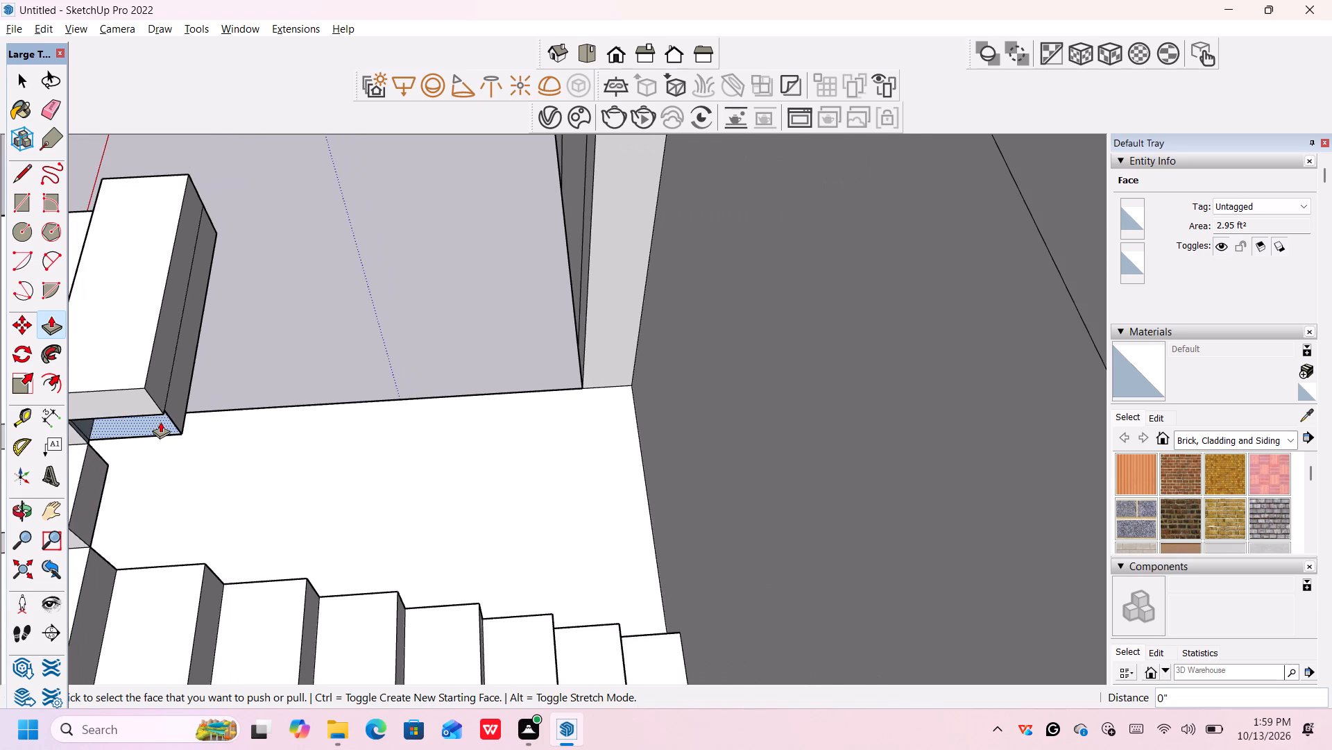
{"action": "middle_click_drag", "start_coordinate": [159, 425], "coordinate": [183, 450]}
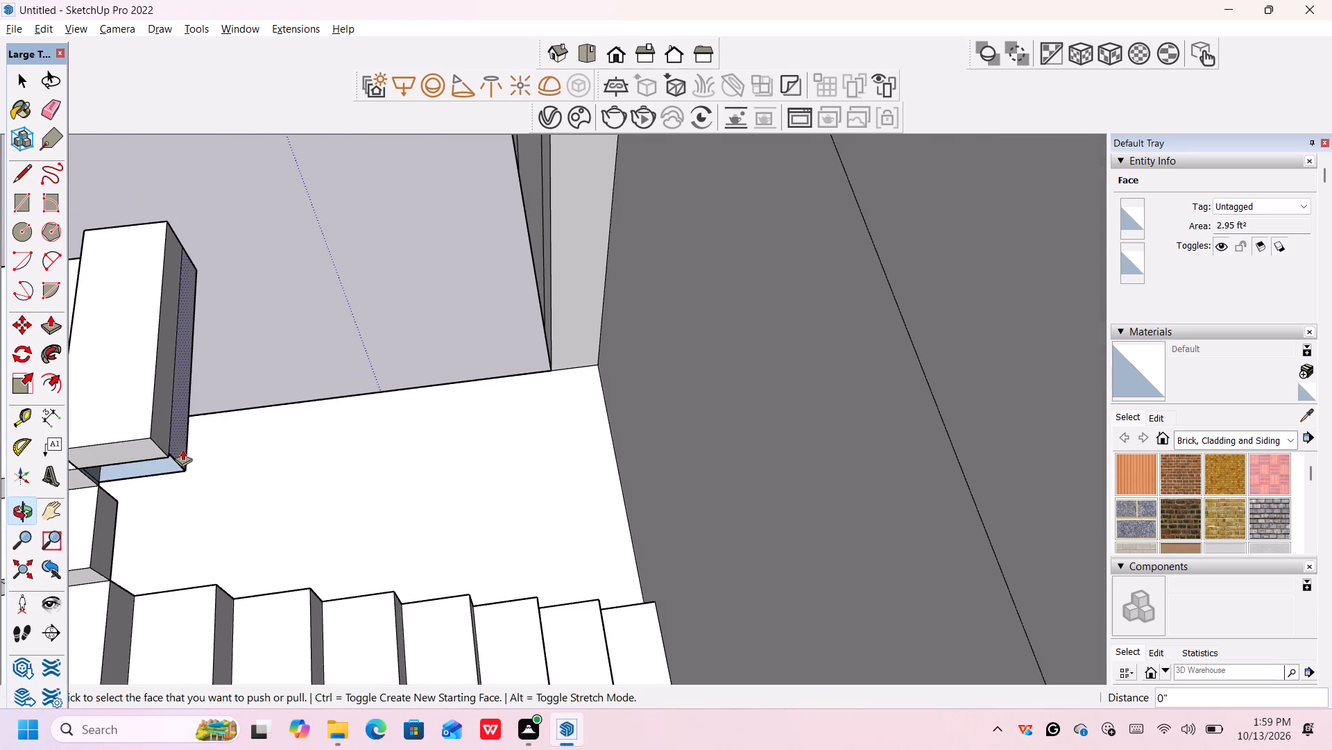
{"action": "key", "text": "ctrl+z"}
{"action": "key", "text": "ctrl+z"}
Push the lower block's end face back 3' to remove the block beneath the third tread.
{"action": "scroll", "coordinate": [164, 466], "scroll_direction": "up", "scroll_amount": 2}
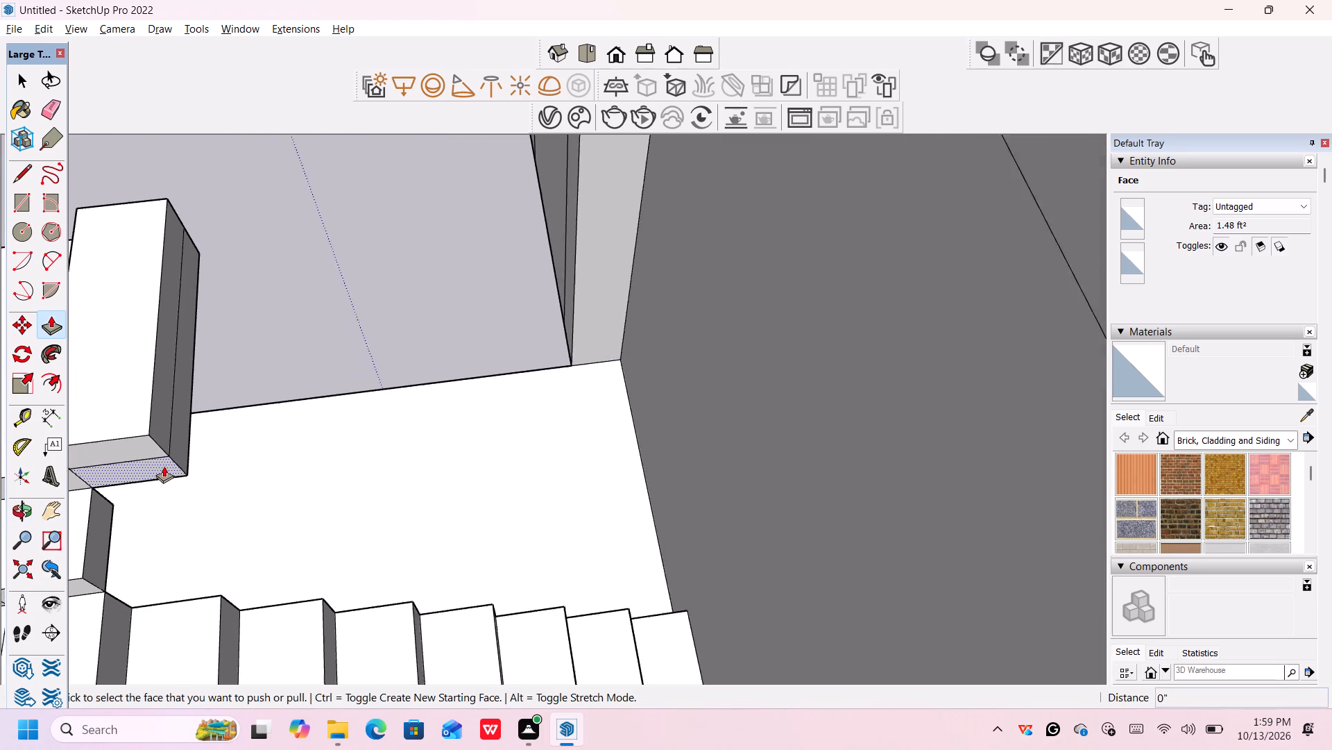
{"action": "scroll", "coordinate": [164, 466], "scroll_direction": "up", "scroll_amount": 2}
{"action": "left_click", "coordinate": [164, 466]}
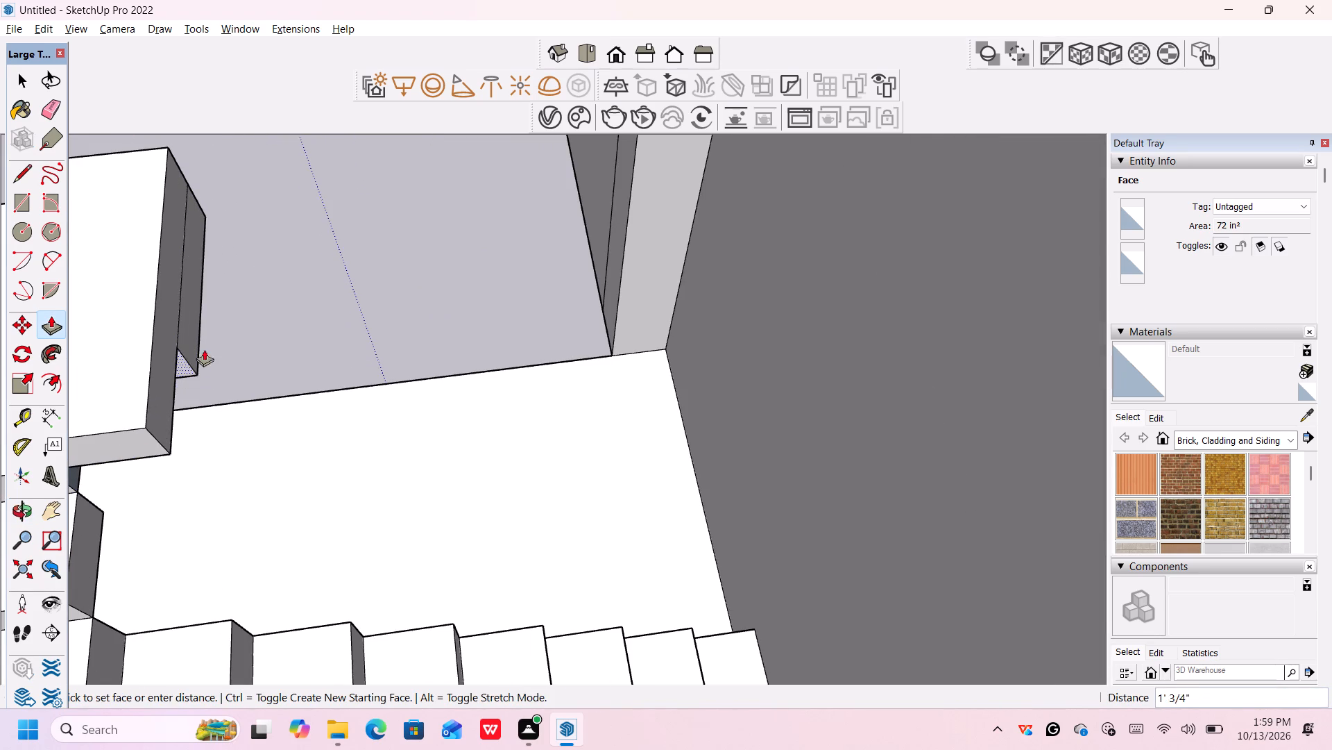
{"action": "left_click", "coordinate": [197, 203]}
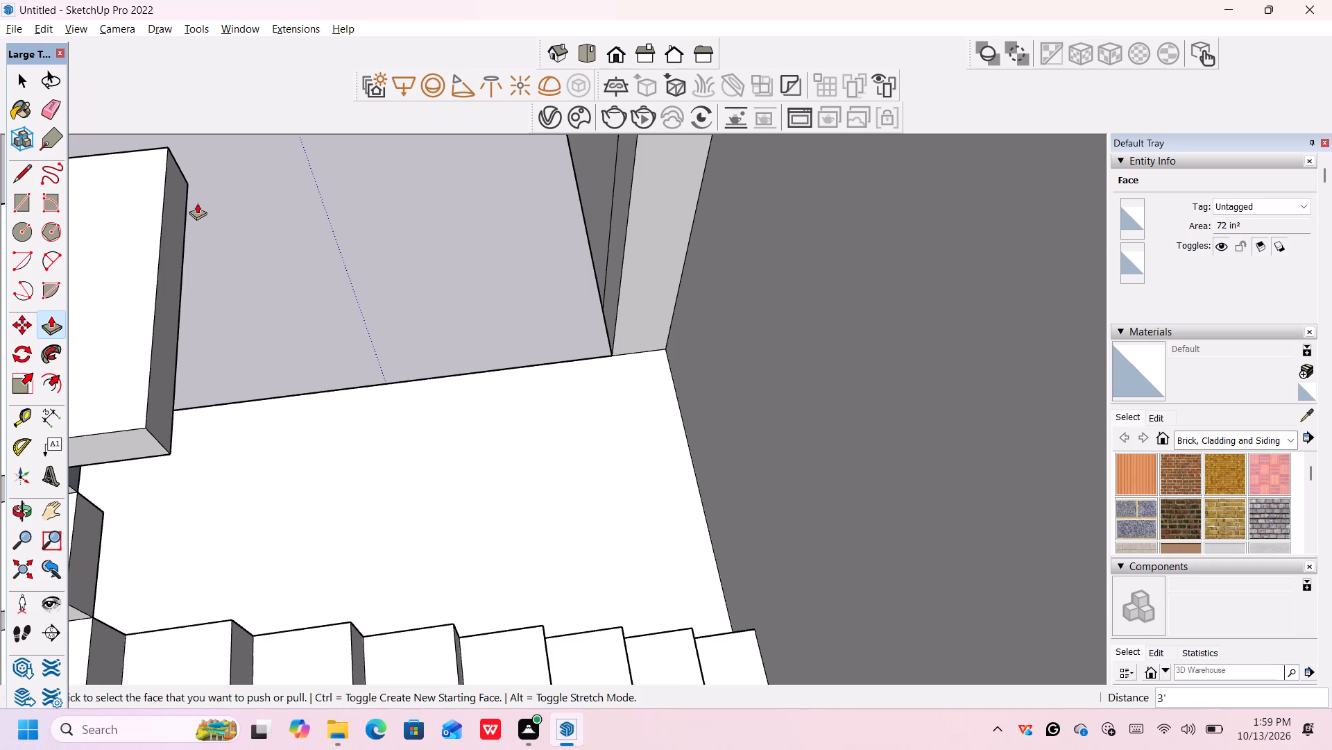
Pull the outer side face of the highest floating tread out 1' and raise the new strip 6" to form another tread.
{"action": "scroll", "coordinate": [223, 315], "scroll_direction": "down", "scroll_amount": 15}
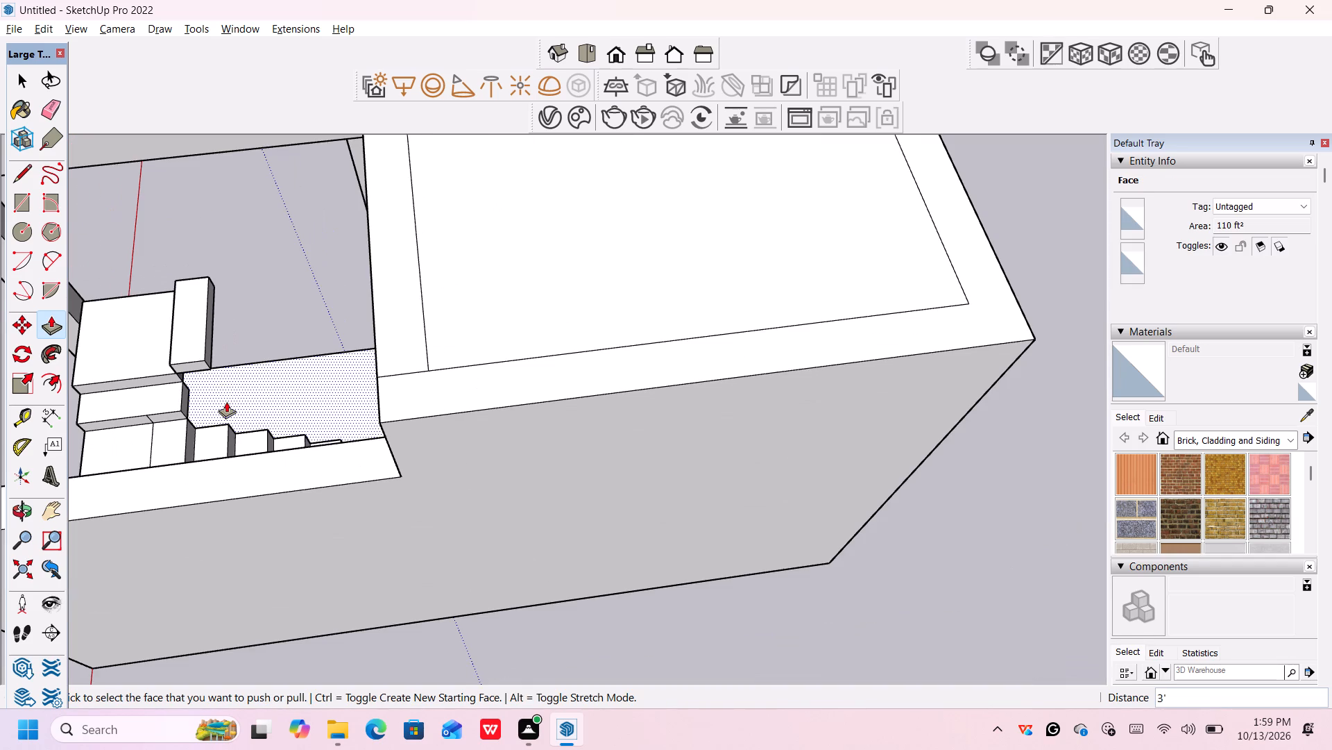
{"action": "middle_click_drag", "start_coordinate": [226, 410], "coordinate": [256, 324]}
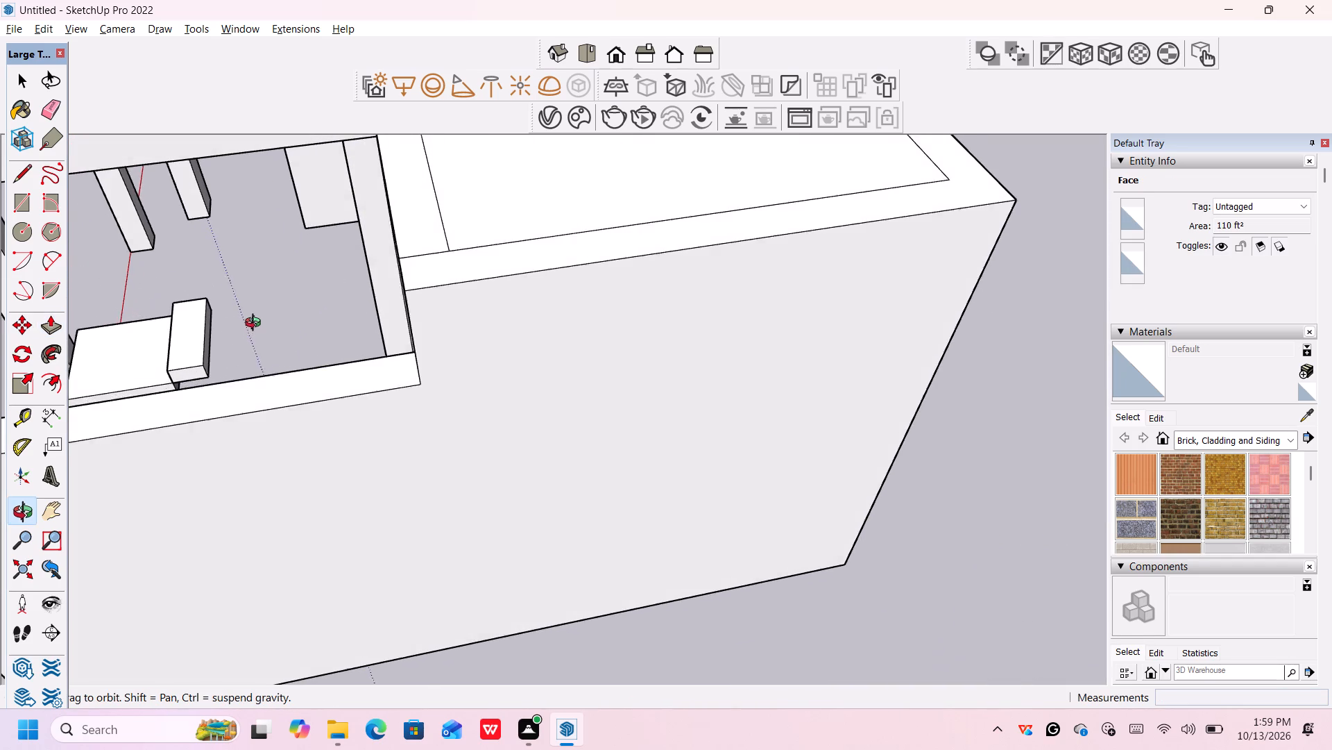
{"action": "middle_click_drag", "start_coordinate": [256, 324], "coordinate": [255, 331]}
{"action": "scroll", "coordinate": [232, 340], "scroll_direction": "up", "scroll_amount": 8}
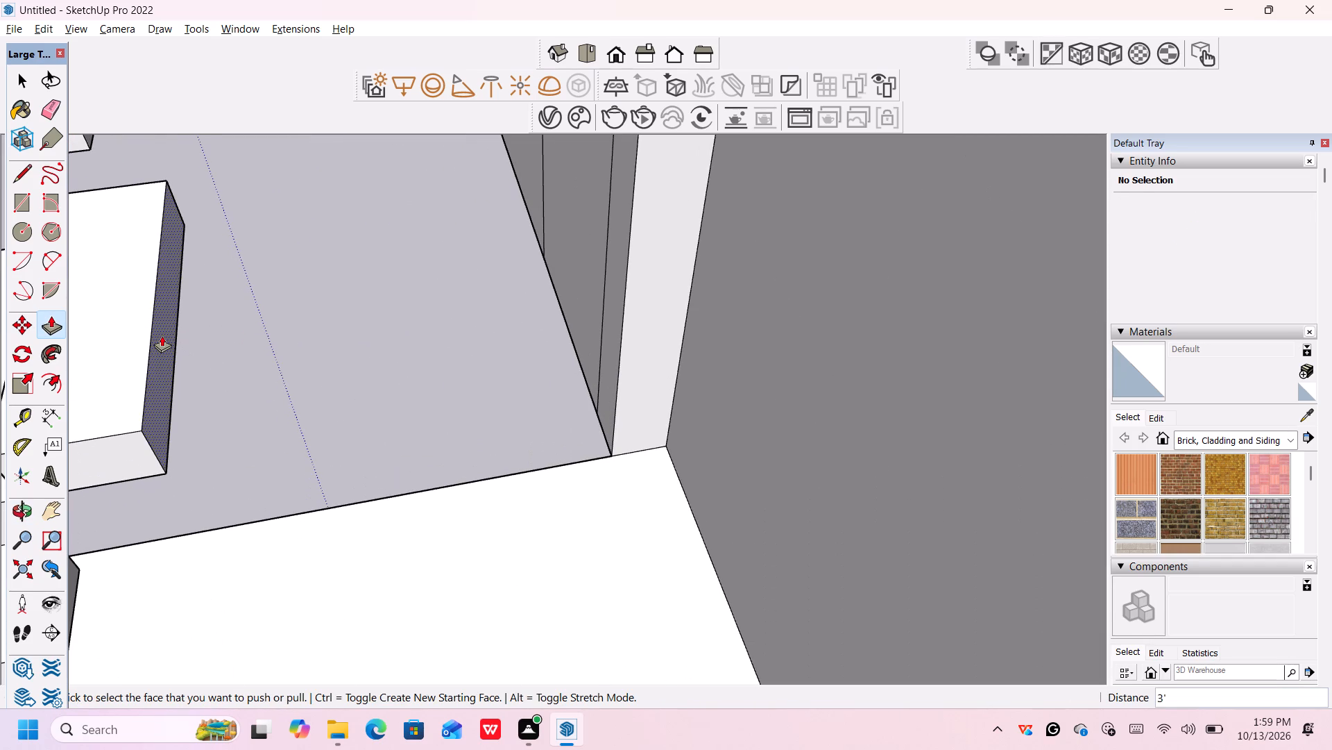
{"action": "left_click", "coordinate": [162, 337]}
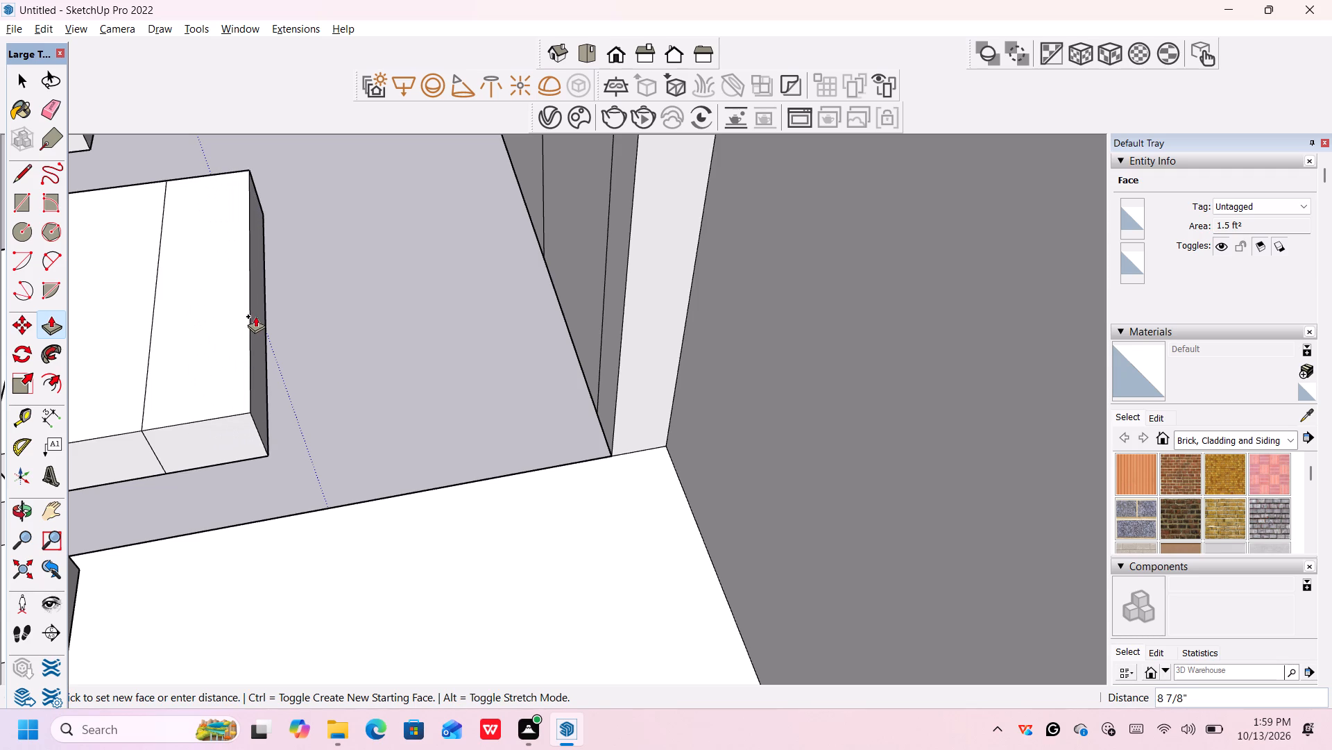
{"action": "type", "text": "1'"}
{"action": "key", "text": "Return"}
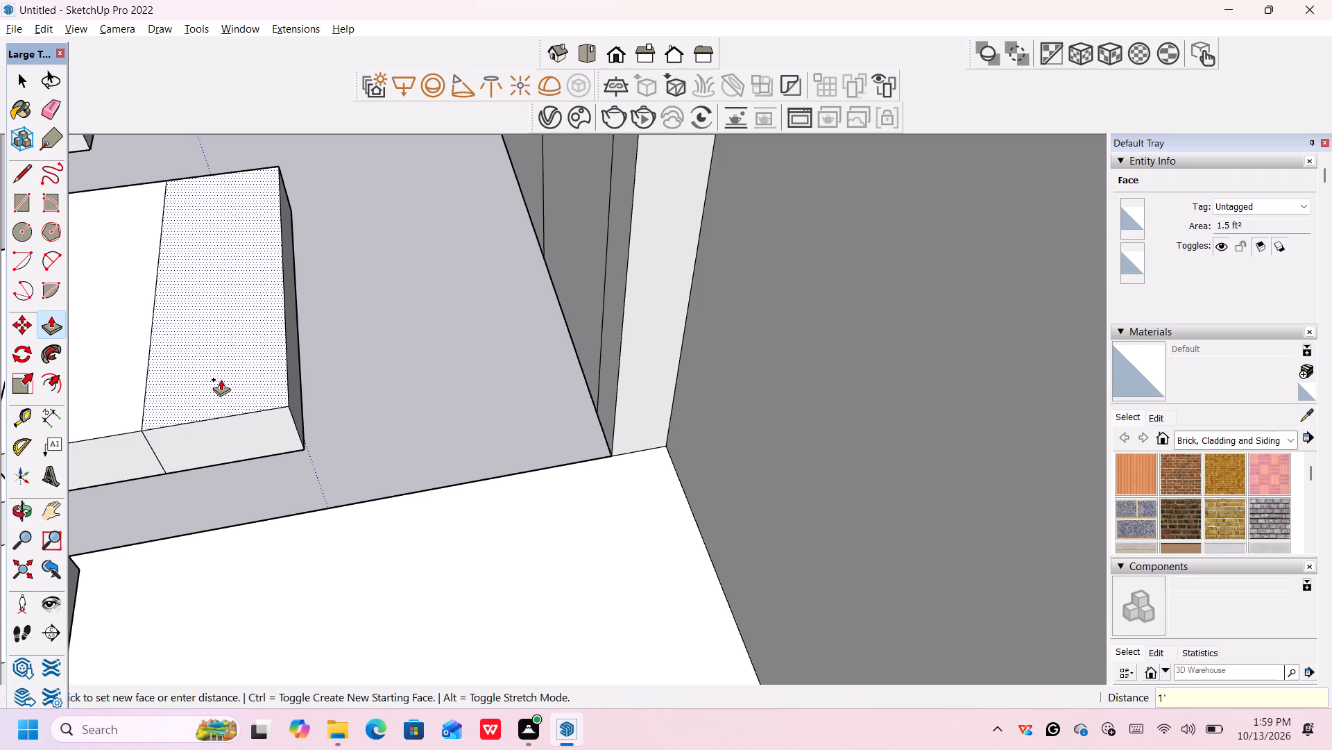
{"action": "left_click", "coordinate": [221, 379]}
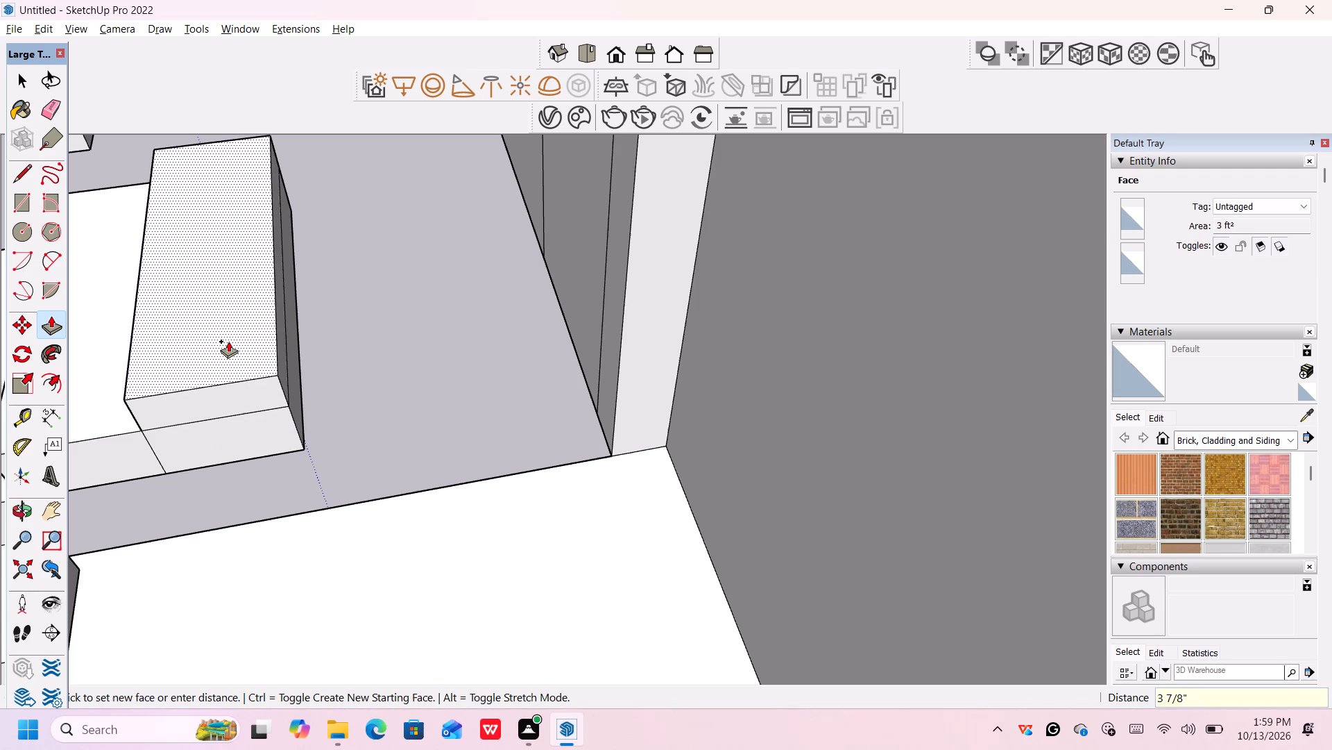
{"action": "type", "text": "6\""}
{"action": "key", "text": "Return"}
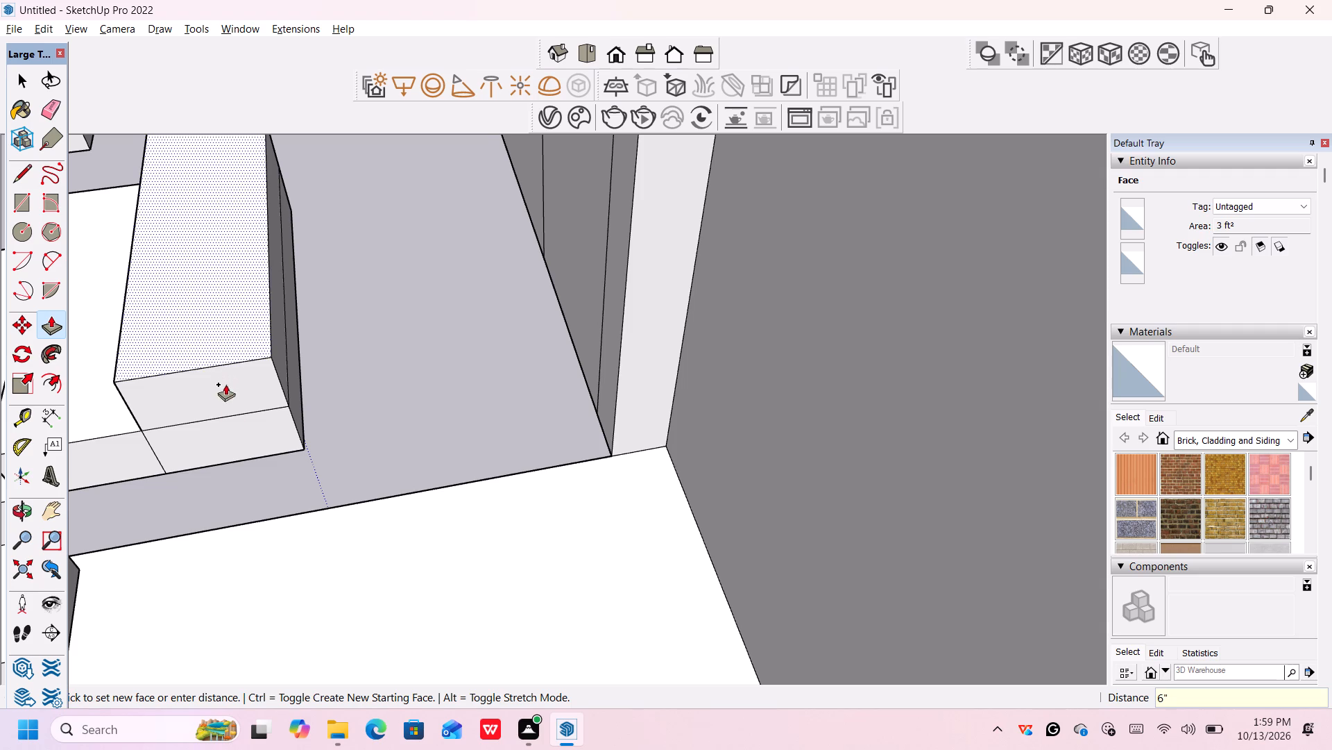
Push the end face of the lower block beneath the new tread back 3' to remove that block.
{"action": "left_click", "coordinate": [234, 444]}
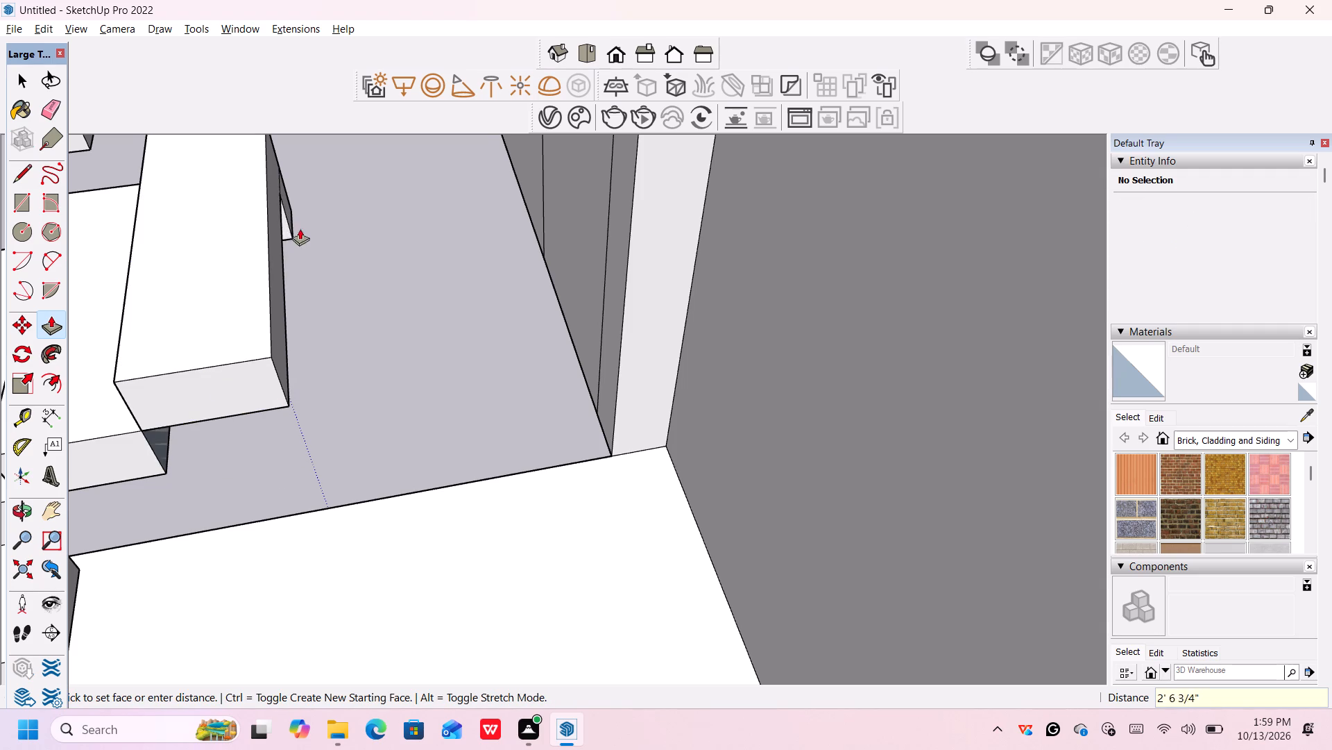
{"action": "left_click", "coordinate": [284, 196]}
Extend the newest tread's outer side face by 1' and raise the added strip's top face 6" as the following tread.
{"action": "scroll", "coordinate": [250, 263], "scroll_direction": "down", "scroll_amount": 7}
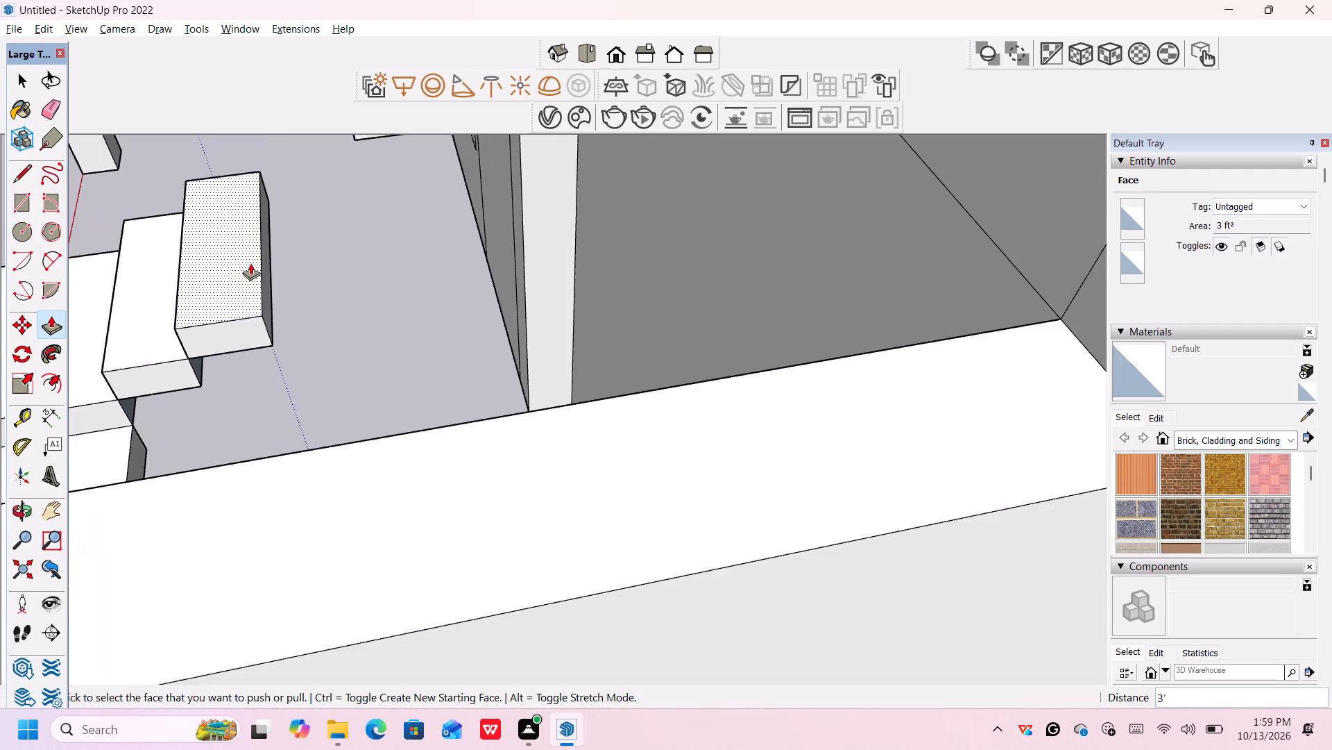
{"action": "middle_click", "coordinate": [252, 272]}
{"action": "scroll", "coordinate": [265, 277], "scroll_direction": "up", "scroll_amount": 7}
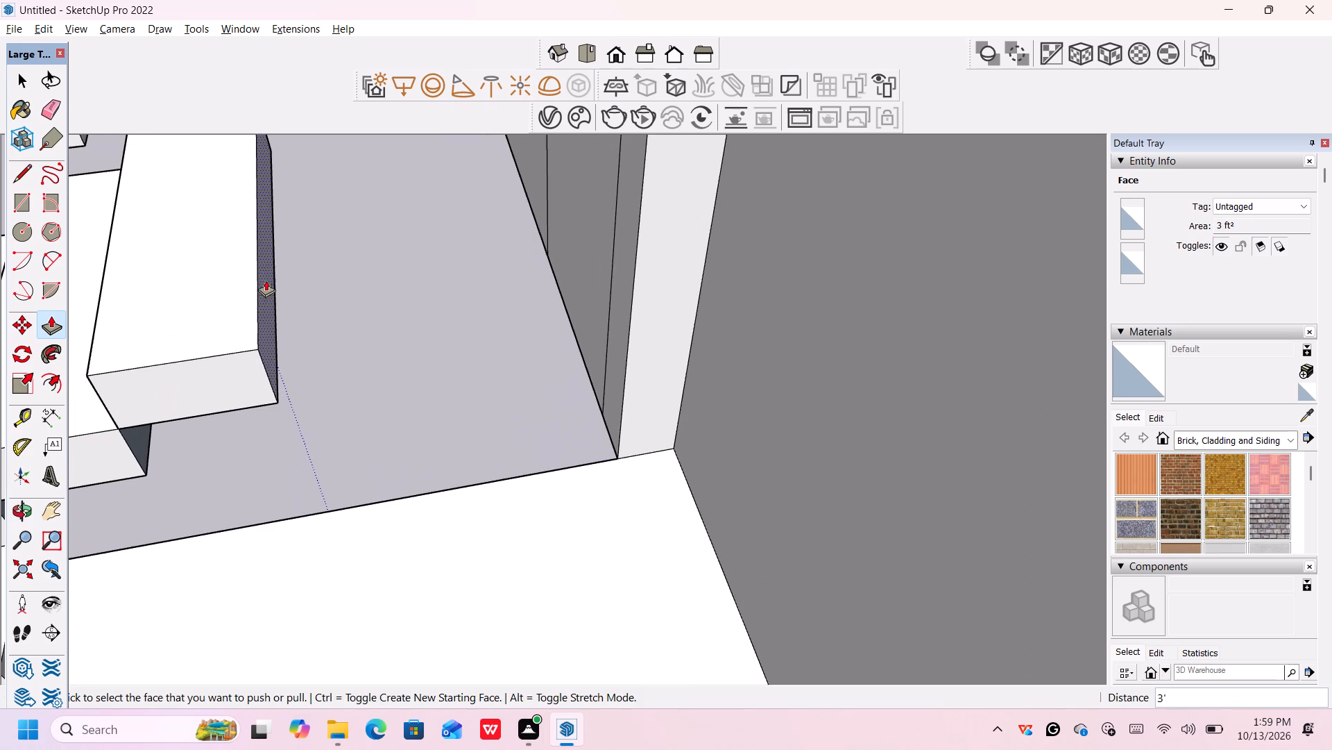
{"action": "left_click", "coordinate": [264, 281]}
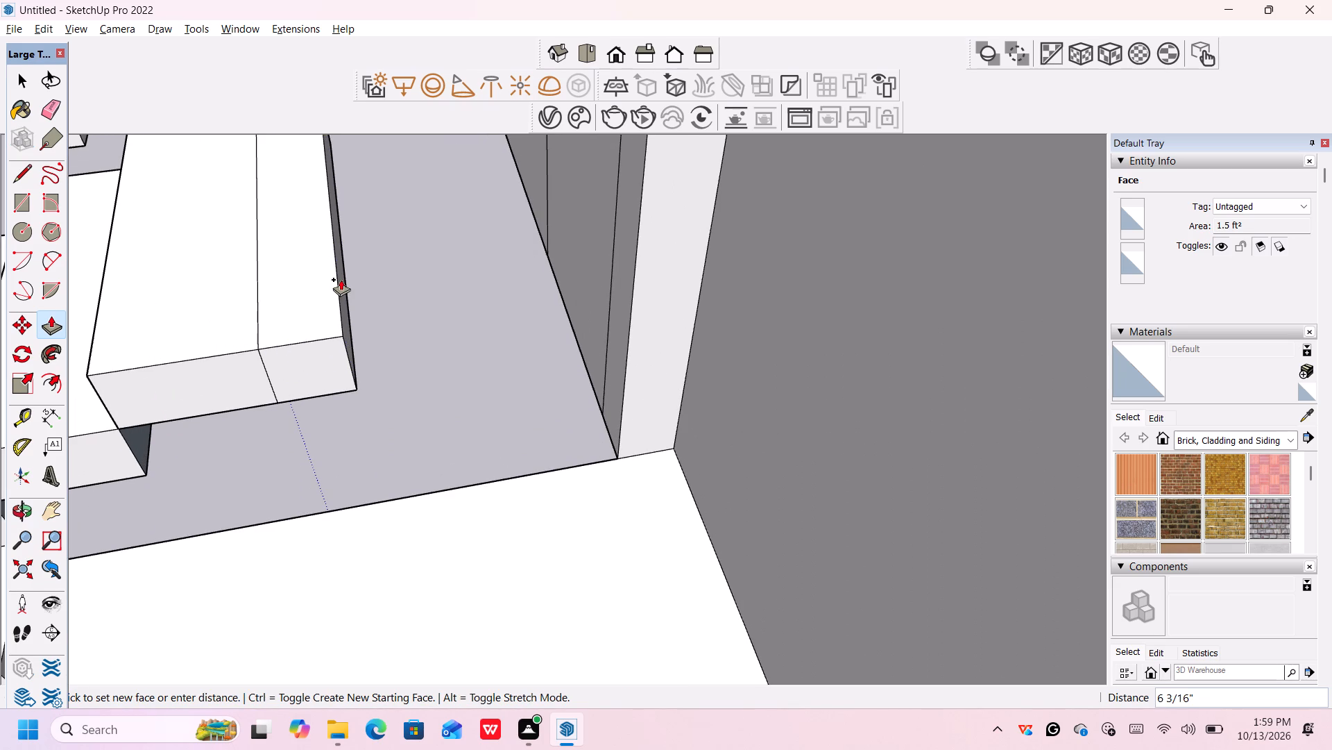
{"action": "type", "text": "1'"}
{"action": "key", "text": "Return"}
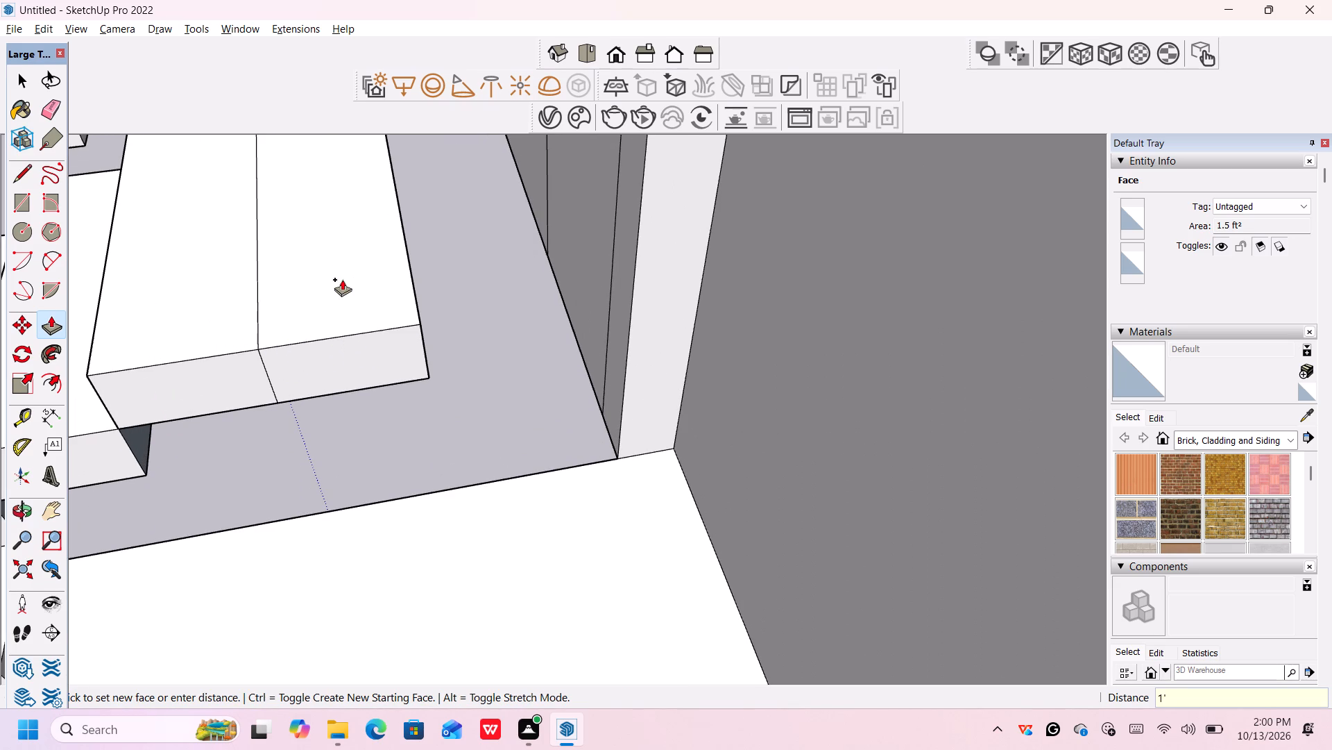
{"action": "scroll", "coordinate": [342, 269], "scroll_direction": "down", "scroll_amount": 3}
{"action": "middle_click_drag", "start_coordinate": [342, 269], "coordinate": [342, 271]}
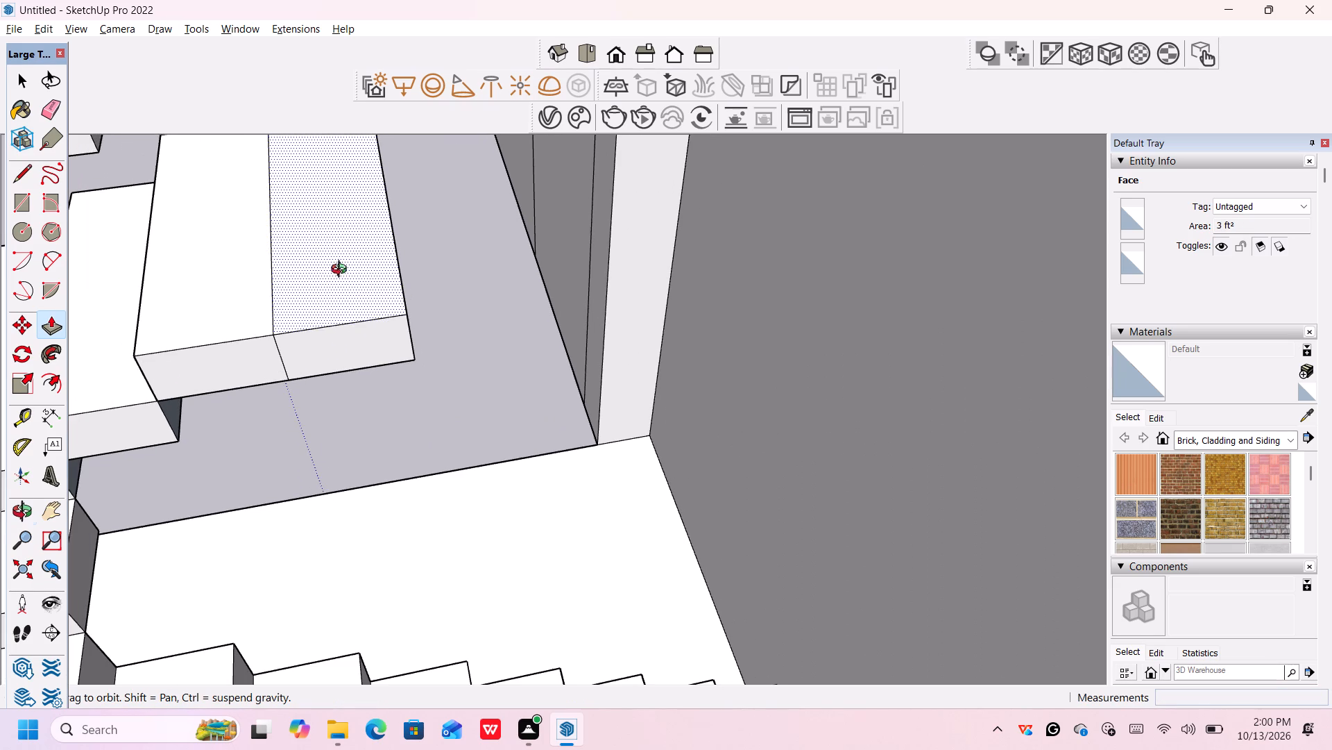
{"action": "middle_click_drag", "start_coordinate": [342, 271], "coordinate": [336, 249]}
{"action": "middle_click_drag", "start_coordinate": [336, 252], "coordinate": [345, 274], "text": "shift"}
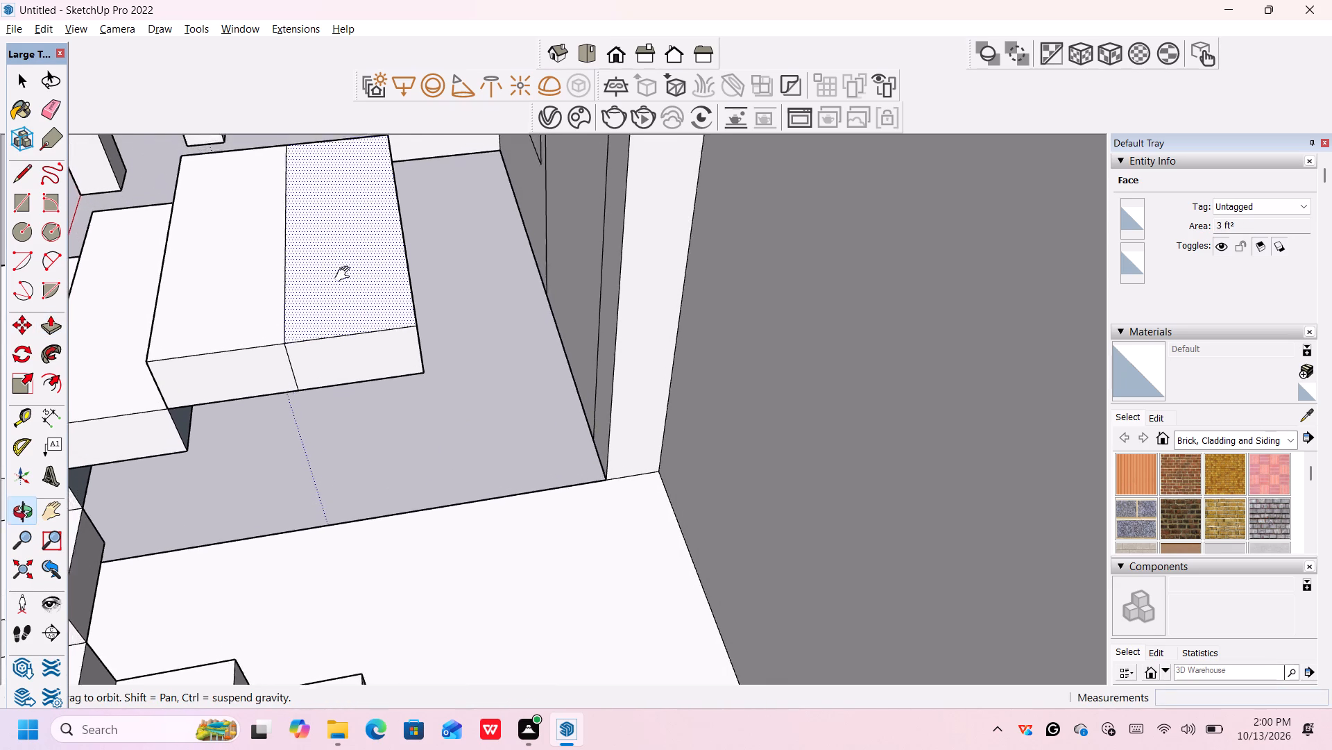
{"action": "middle_click_drag", "start_coordinate": [345, 274], "coordinate": [380, 483], "text": "shift"}
{"action": "left_click", "coordinate": [374, 458]}
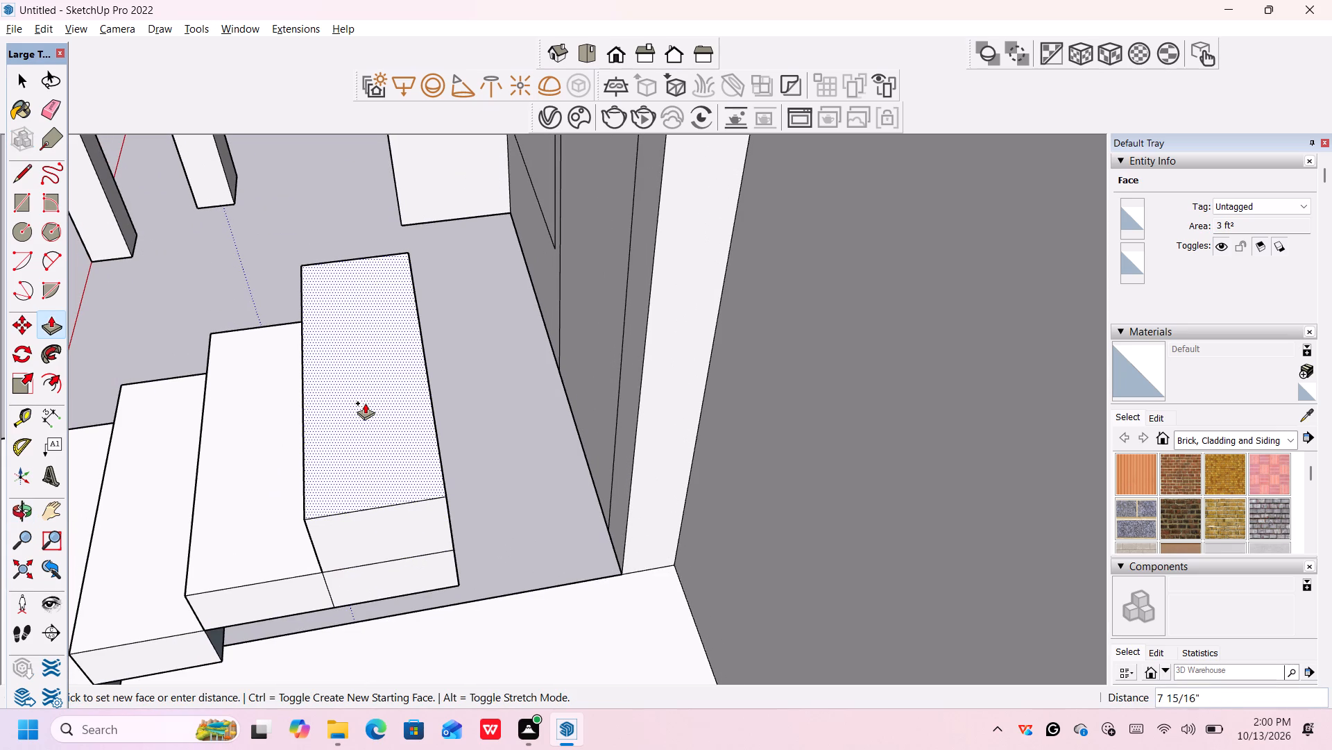
{"action": "type", "text": "6\""}
{"action": "key", "text": "Return"}
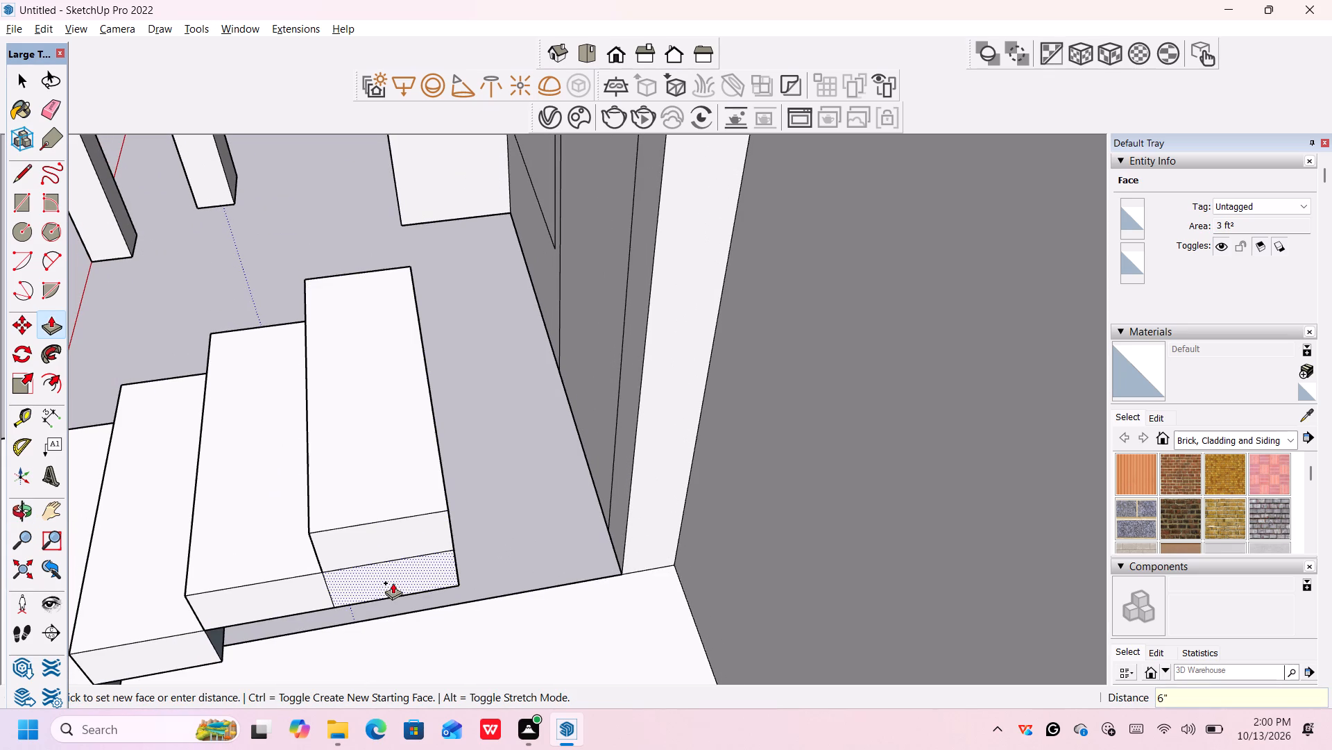
Remove the block under the newly raised tread by pushing its end face back 3' to the far edge.
{"action": "left_click", "coordinate": [400, 581]}
{"action": "scroll", "coordinate": [450, 539], "scroll_direction": "down", "scroll_amount": 2}
{"action": "middle_click_drag", "start_coordinate": [445, 540], "coordinate": [438, 540]}
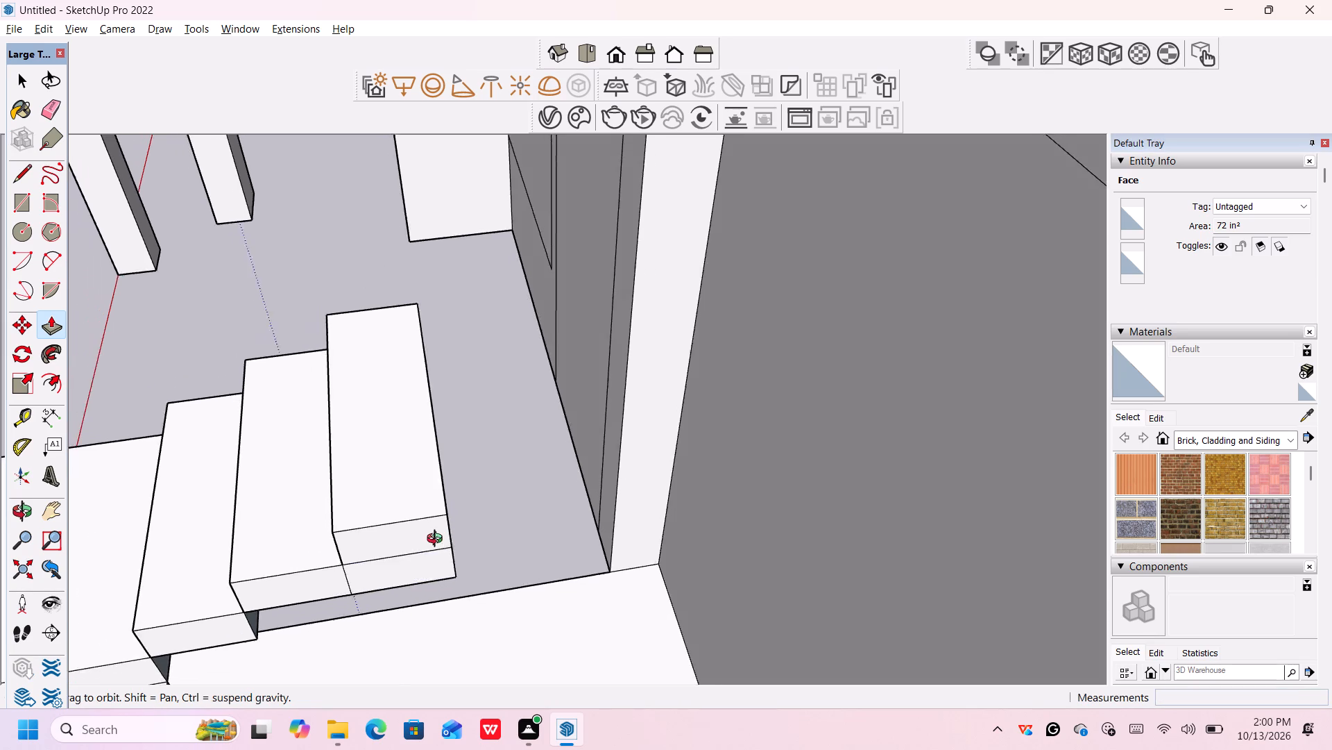
{"action": "middle_click_drag", "start_coordinate": [438, 540], "coordinate": [285, 540]}
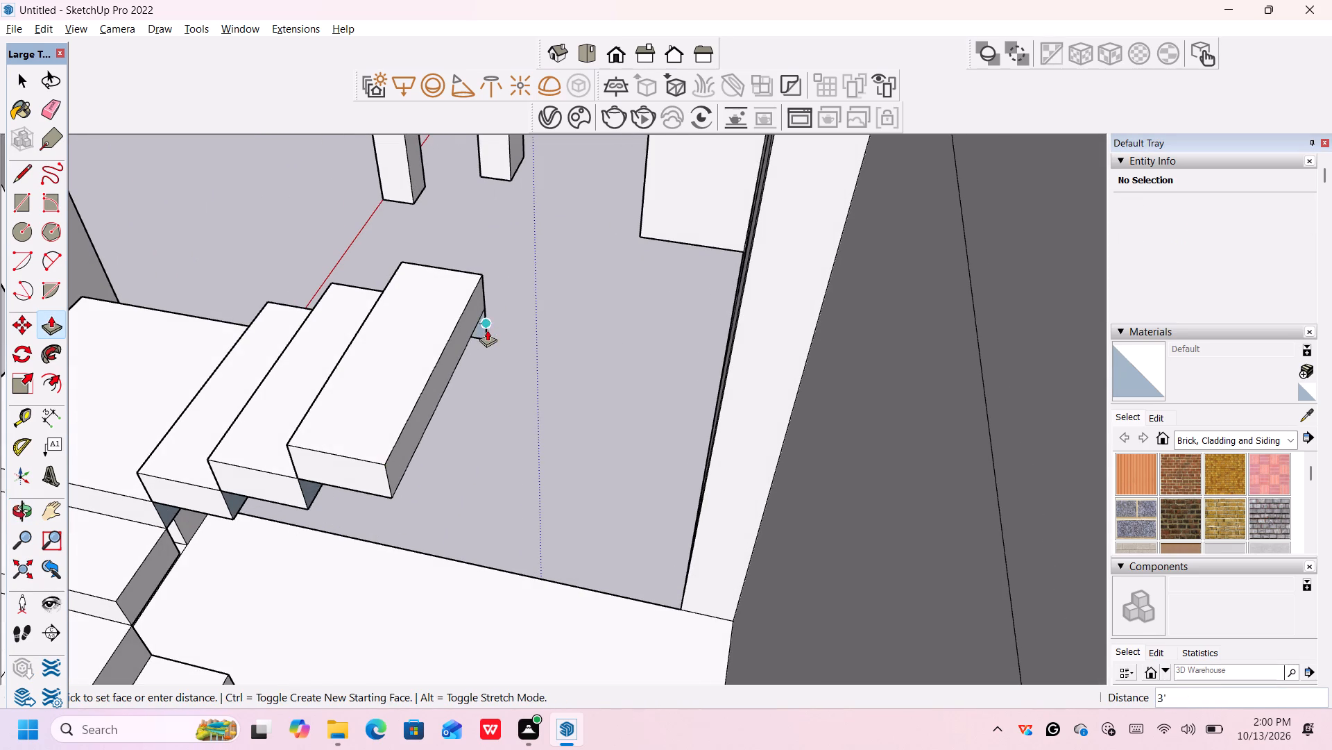
{"action": "left_click", "coordinate": [487, 330]}
Add another tread beyond the topmost one by extending its side face 1' and raising the new strip 6".
{"action": "scroll", "coordinate": [443, 335], "scroll_direction": "down", "scroll_amount": 7}
{"action": "scroll", "coordinate": [436, 340], "scroll_direction": "up", "scroll_amount": 5}
{"action": "middle_click_drag", "start_coordinate": [438, 349], "coordinate": [513, 351]}
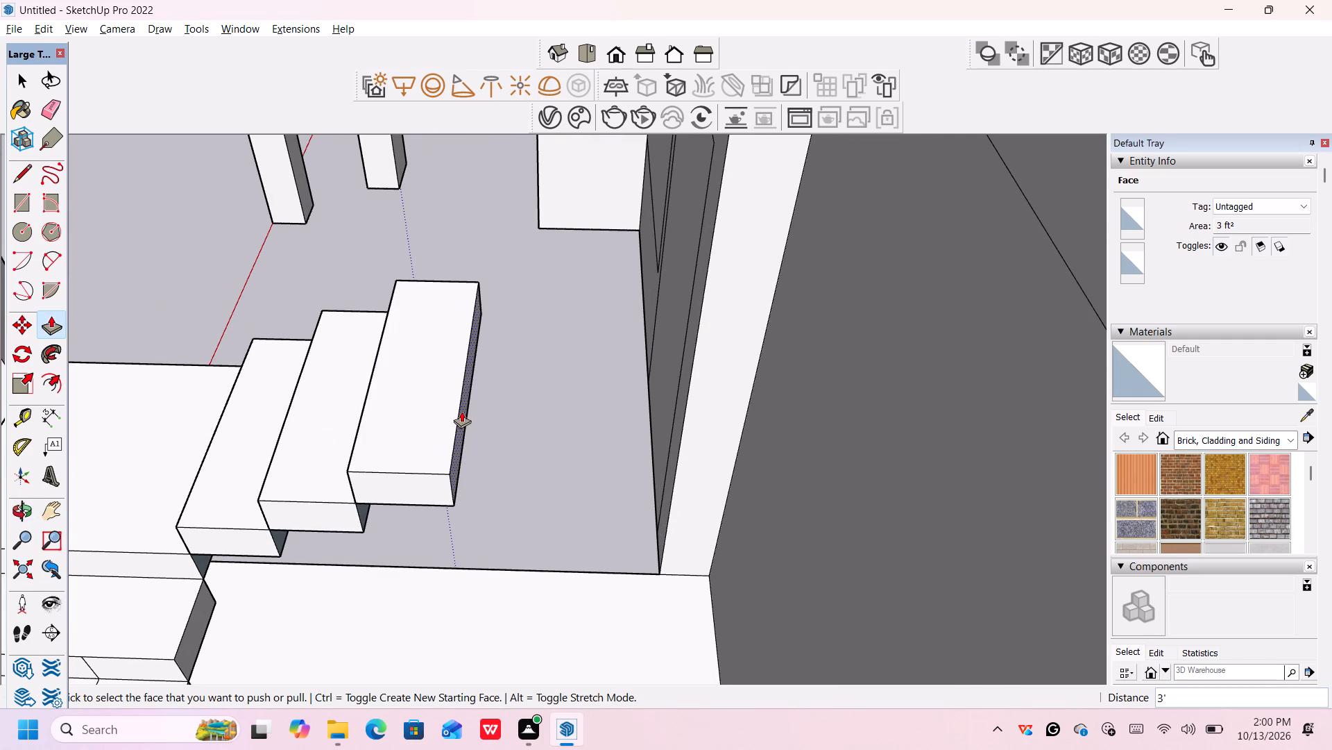
{"action": "left_click", "coordinate": [461, 411]}
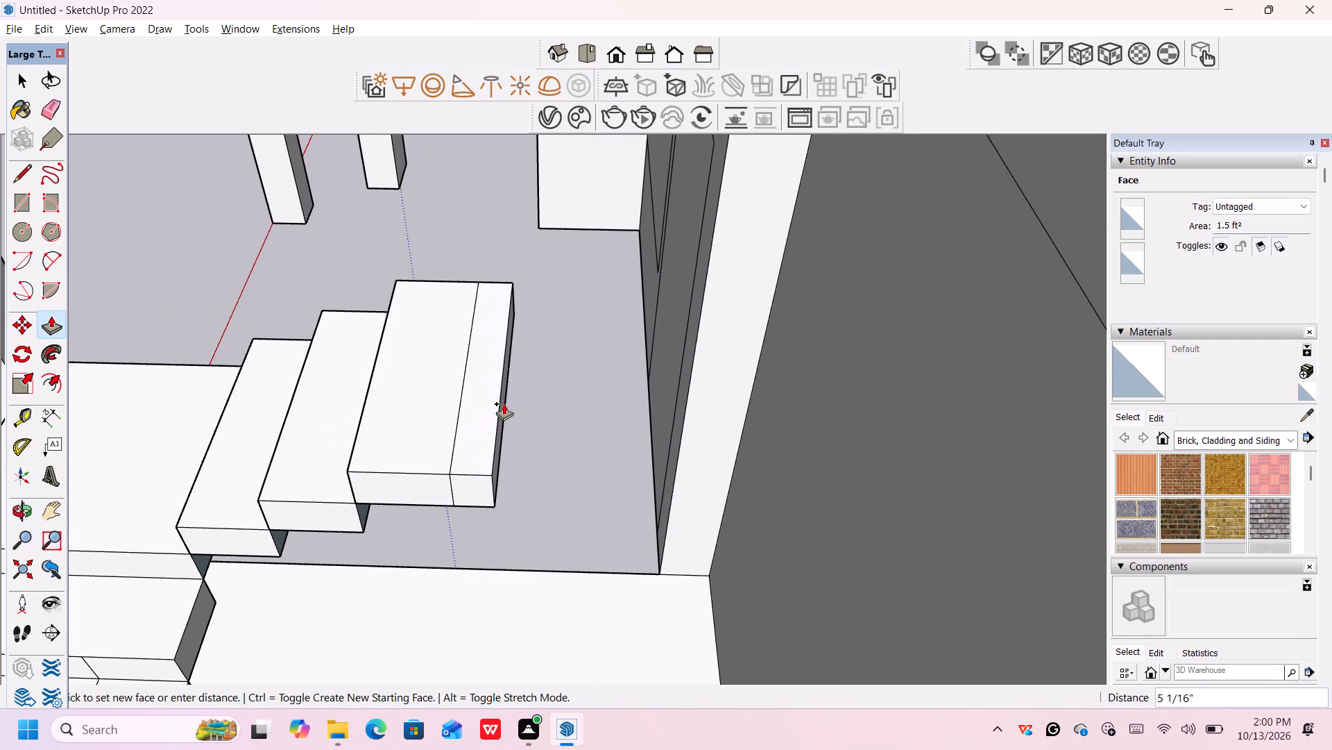
{"action": "key", "text": "1"}
{"action": "key", "text": "apostrophe"}
{"action": "key", "text": "Return"}
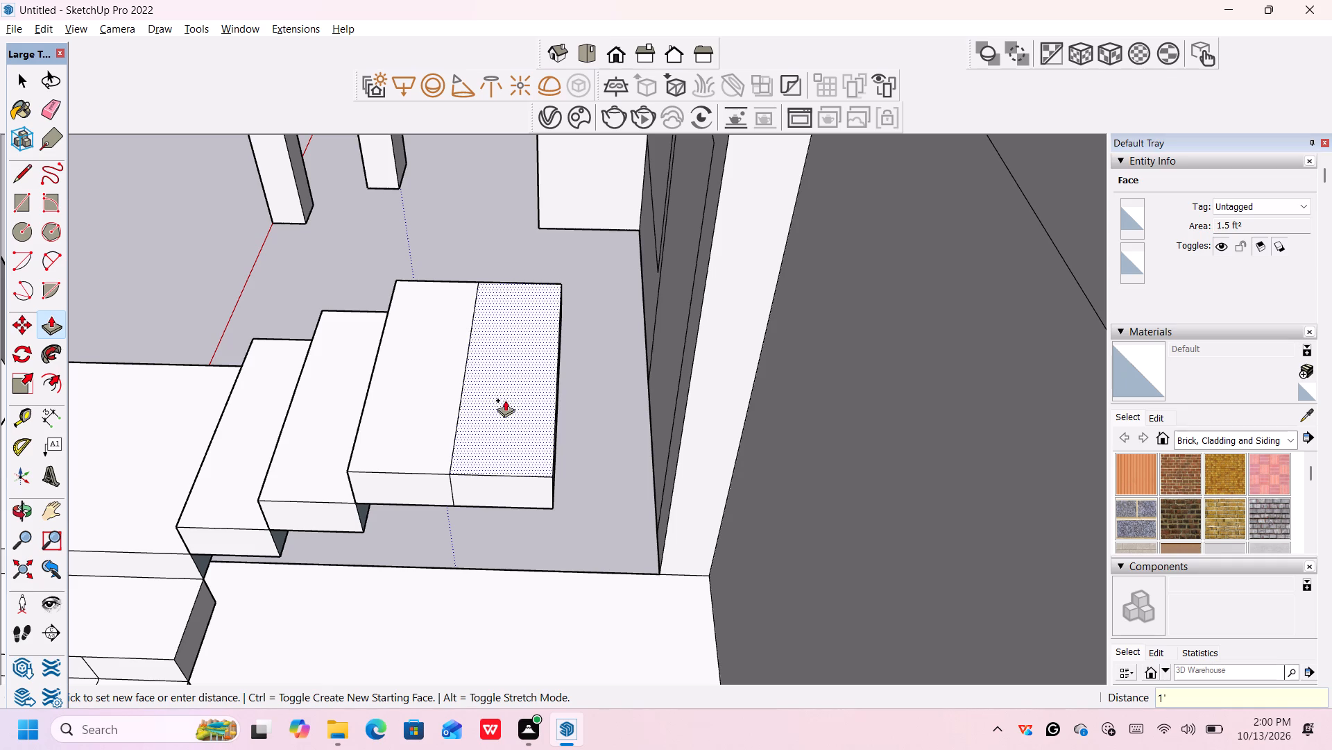
{"action": "left_click", "coordinate": [506, 383]}
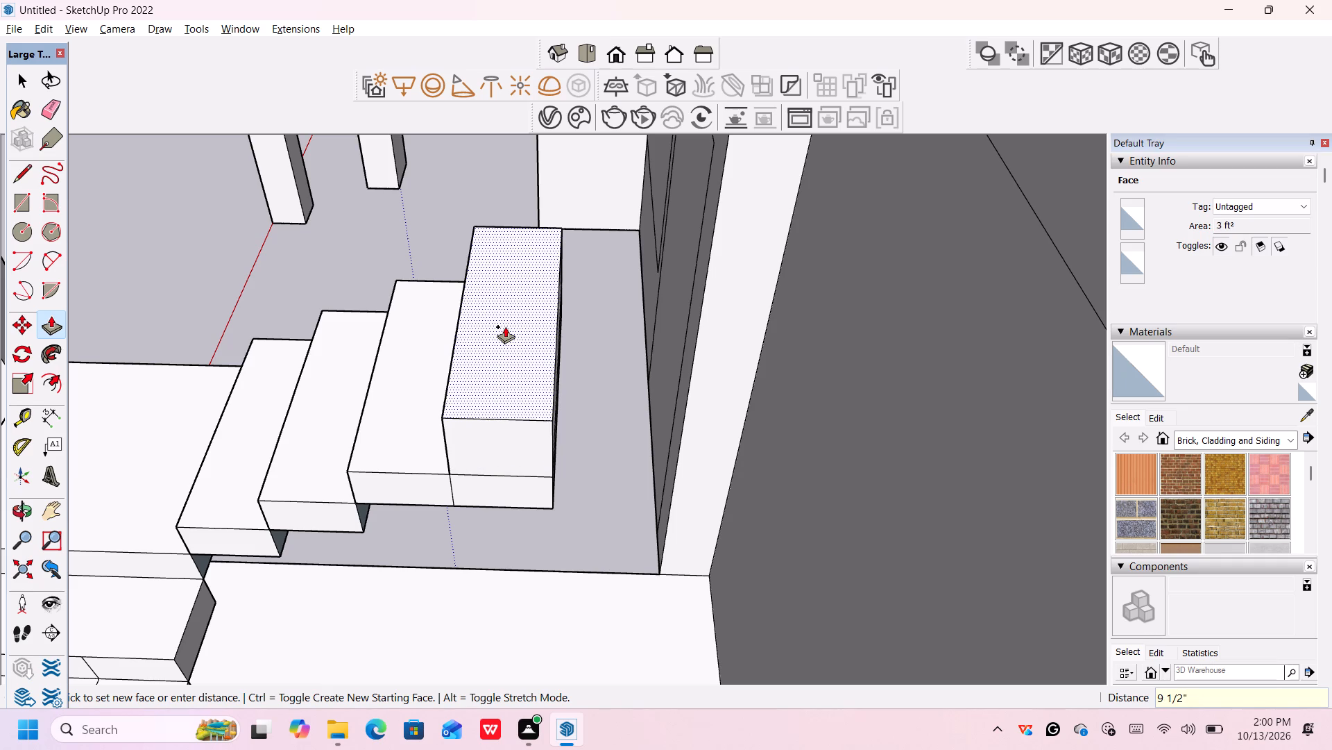
{"action": "key", "text": "6"}
{"action": "key", "text": "shift+quotedbl"}
{"action": "key", "text": "Return"}
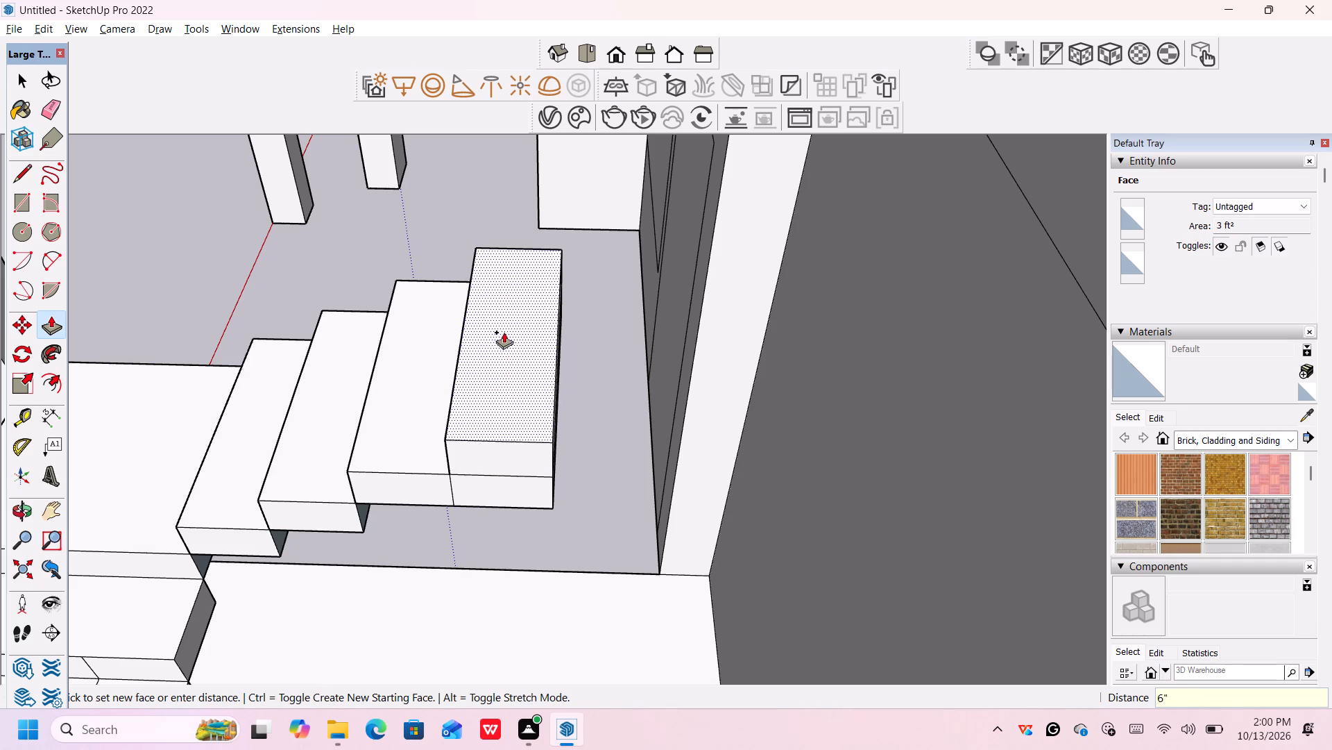
Push the lower block's end face back 3' so the newest tread has no block beneath it.
{"action": "left_click", "coordinate": [505, 485]}
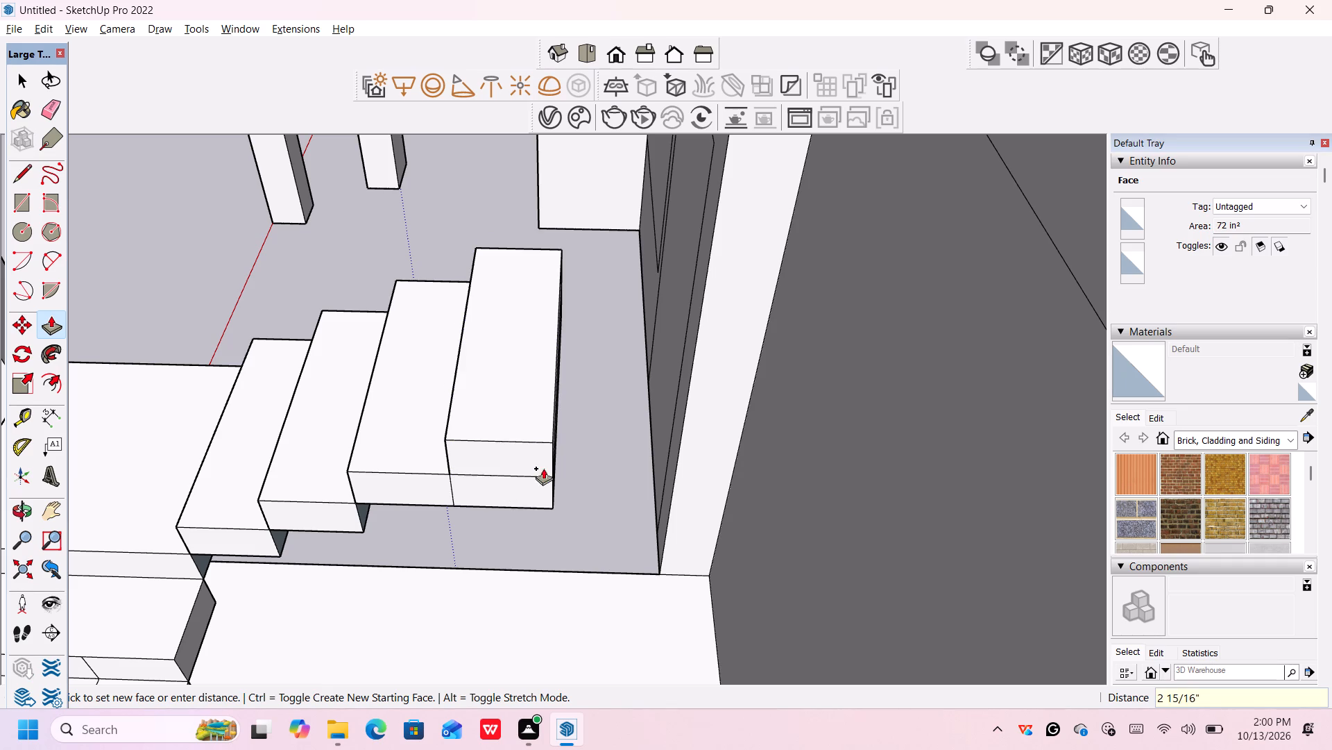
{"action": "middle_click_drag", "start_coordinate": [572, 451], "coordinate": [480, 435]}
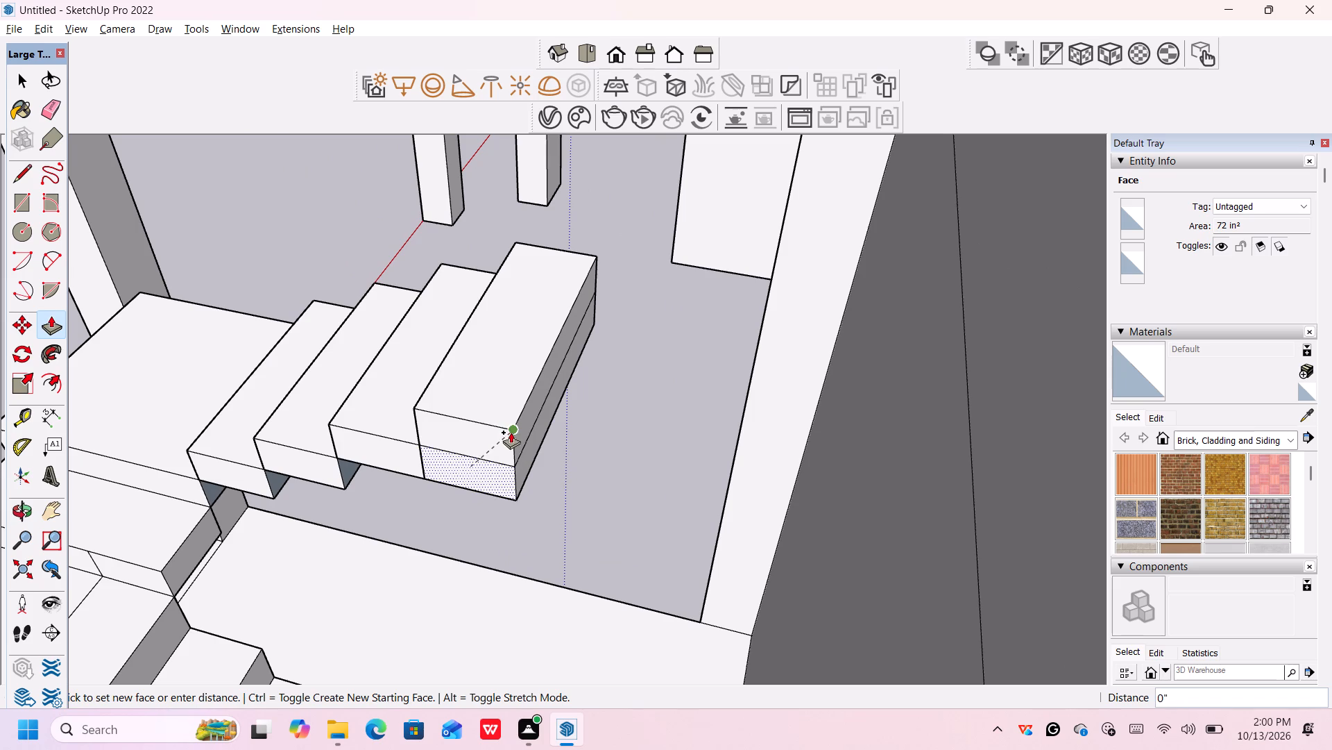
{"action": "left_click", "coordinate": [597, 319]}
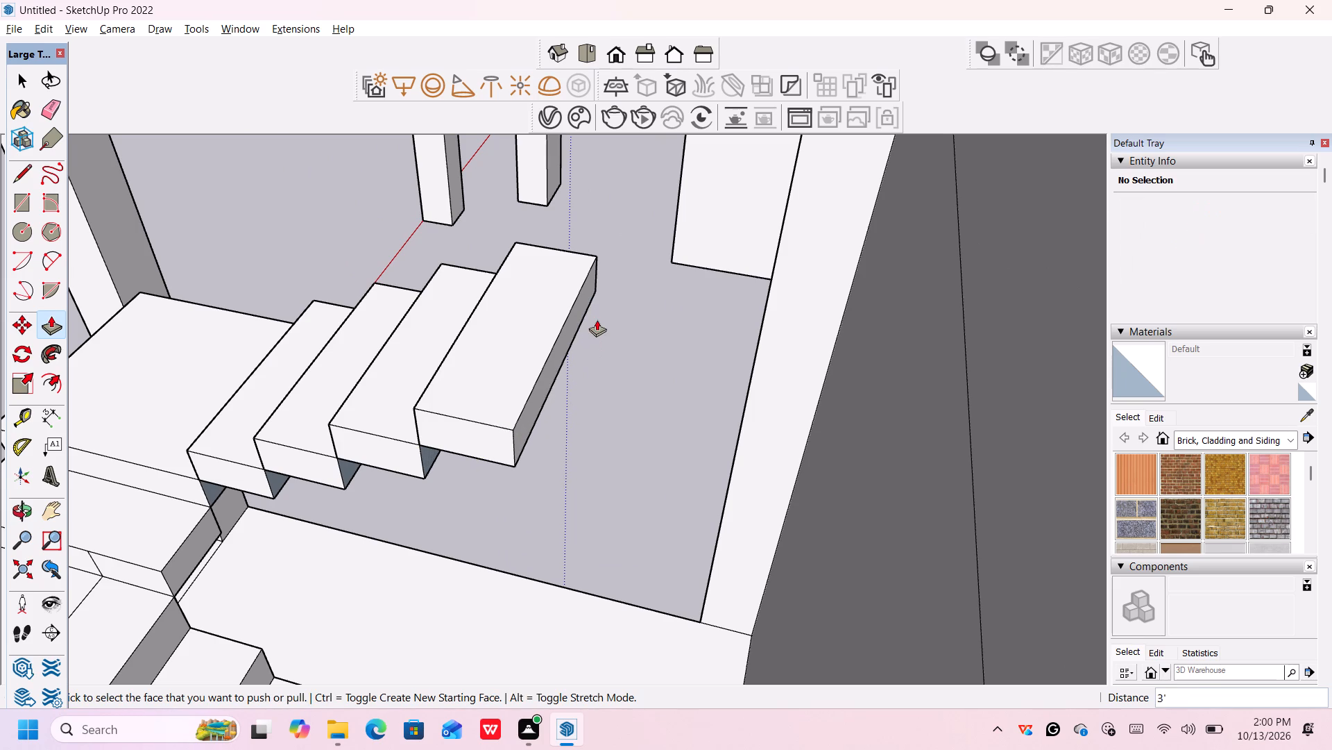
Extend the topmost tread's outer side face 1' and raise the resulting strip 6" to continue the flight toward the wall.
{"action": "scroll", "coordinate": [545, 312], "scroll_direction": "down", "scroll_amount": 6}
{"action": "scroll", "coordinate": [539, 324], "scroll_direction": "up", "scroll_amount": 5}
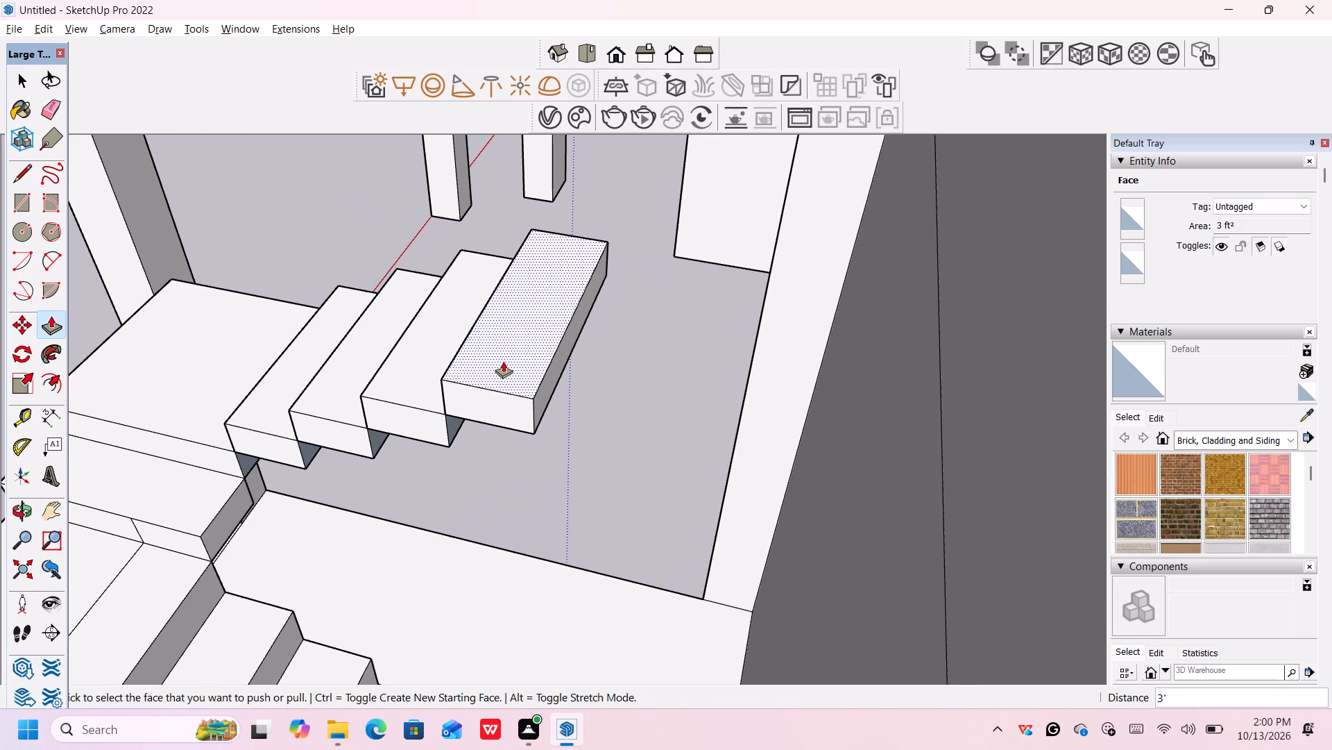
{"action": "middle_click", "coordinate": [503, 362]}
{"action": "left_click", "coordinate": [552, 381]}
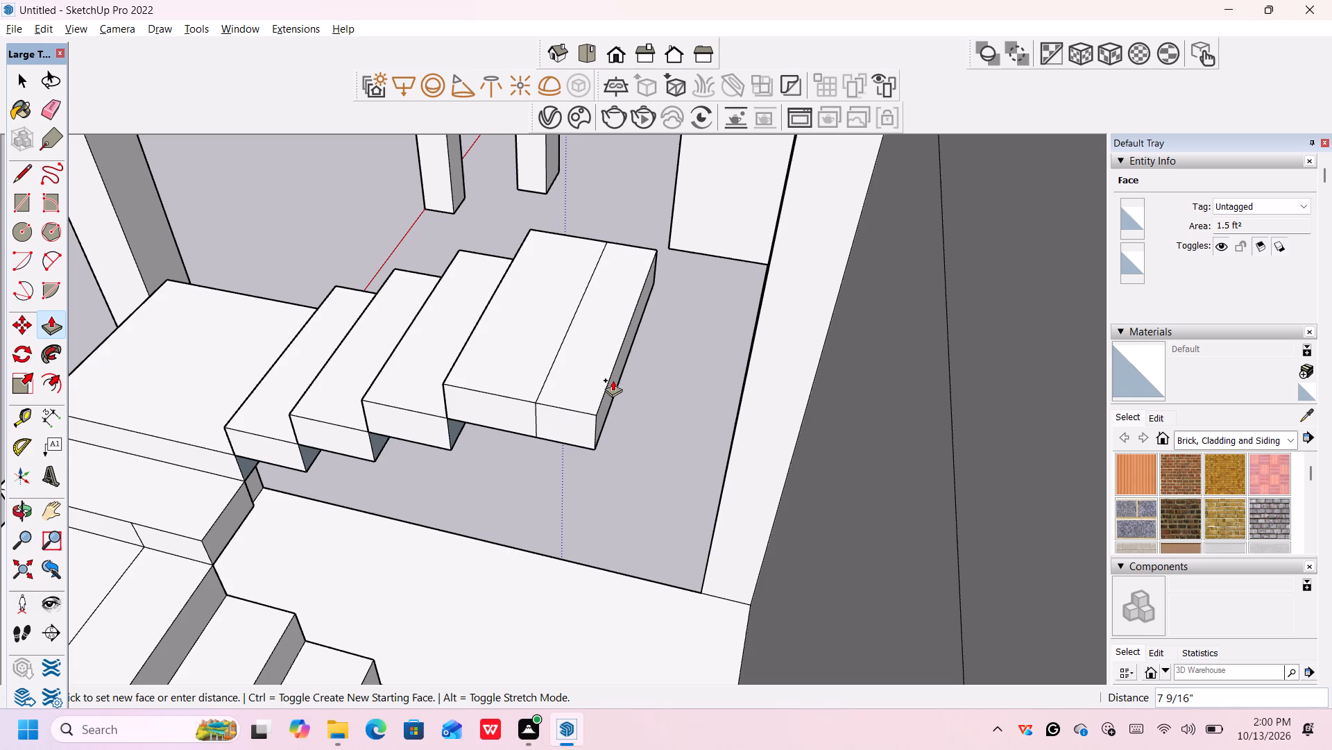
{"action": "type", "text": "1'"}
{"action": "key", "text": "Return"}
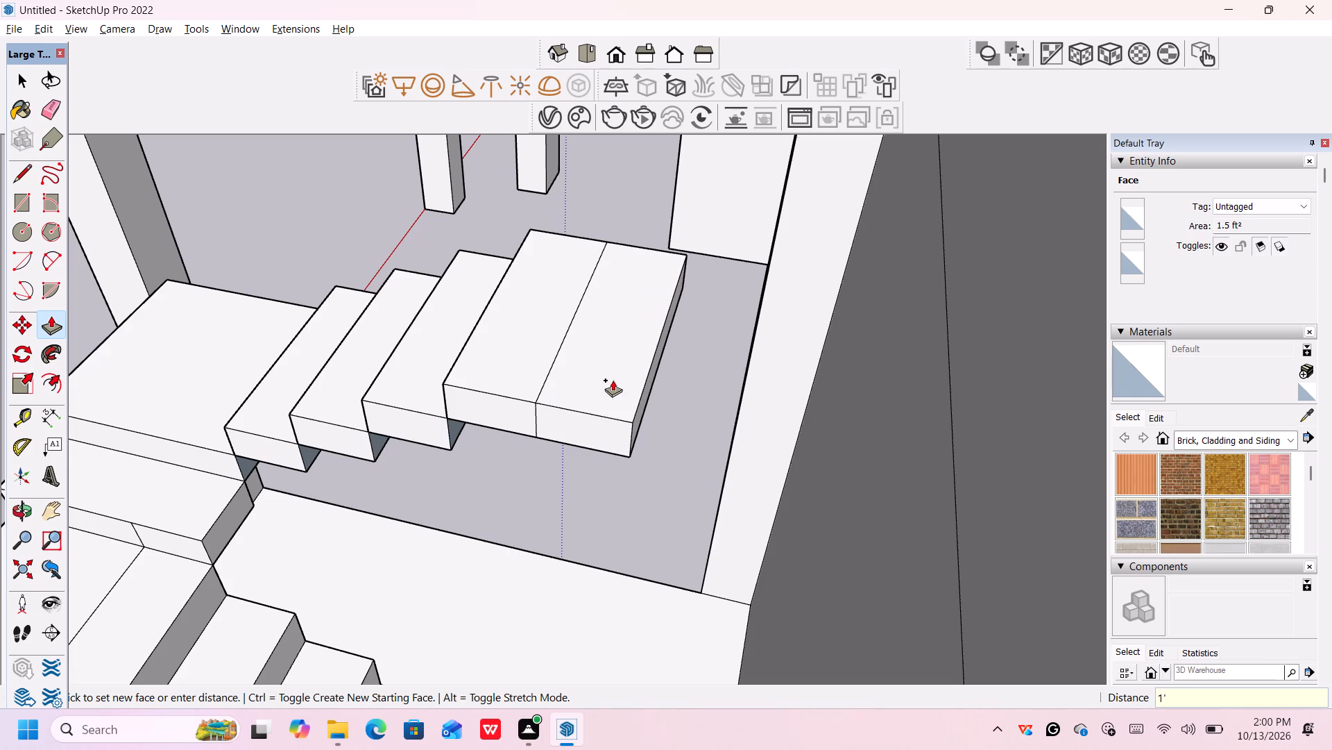
{"action": "left_click", "coordinate": [601, 365]}
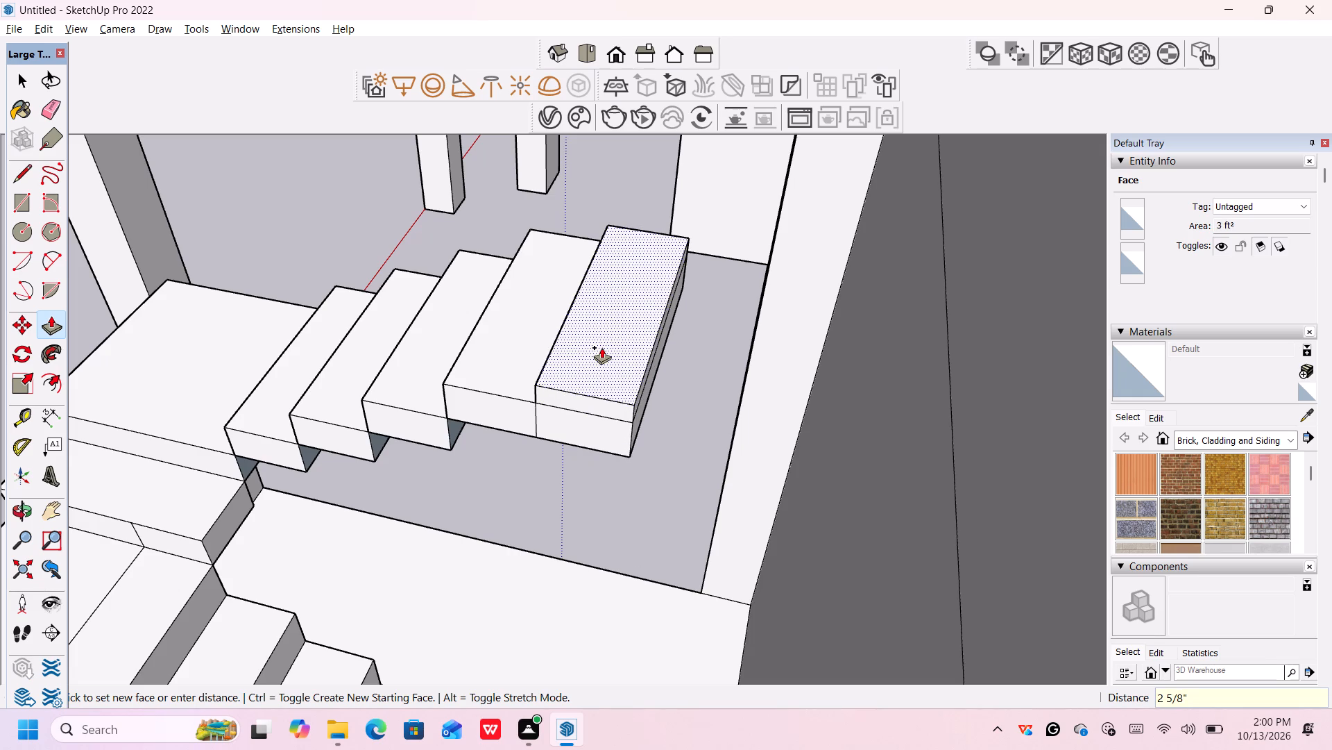
{"action": "type", "text": "6\""}
{"action": "key", "text": "Return"}
Remove the supporting block beneath the latest tread by pushing its end face back 3'.
{"action": "left_click", "coordinate": [614, 434]}
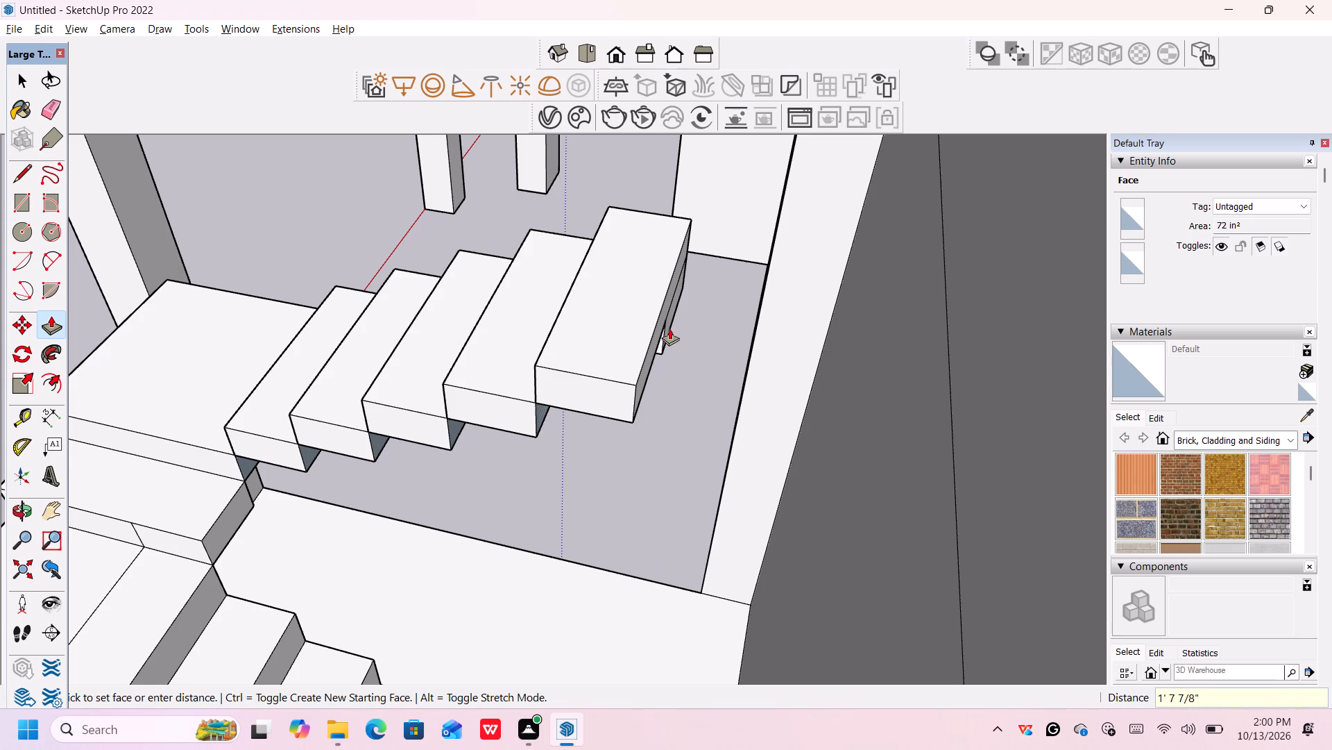
{"action": "left_click", "coordinate": [687, 278]}
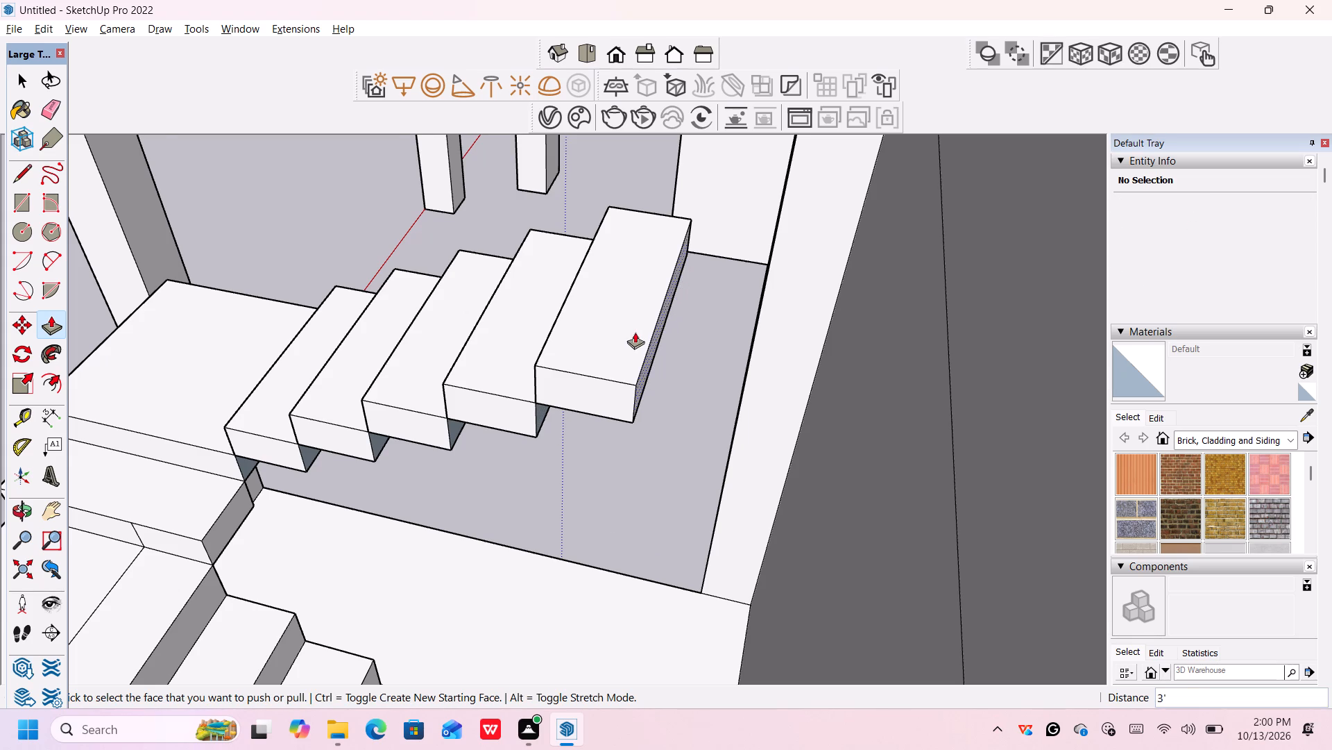
Extend the topmost tread's outer side face 1' toward the wall and raise the new strip 6" as another tread.
{"action": "scroll", "coordinate": [635, 332], "scroll_direction": "down", "scroll_amount": 7}
{"action": "scroll", "coordinate": [616, 356], "scroll_direction": "up", "scroll_amount": 3}
{"action": "middle_click_drag", "start_coordinate": [617, 358], "coordinate": [620, 381]}
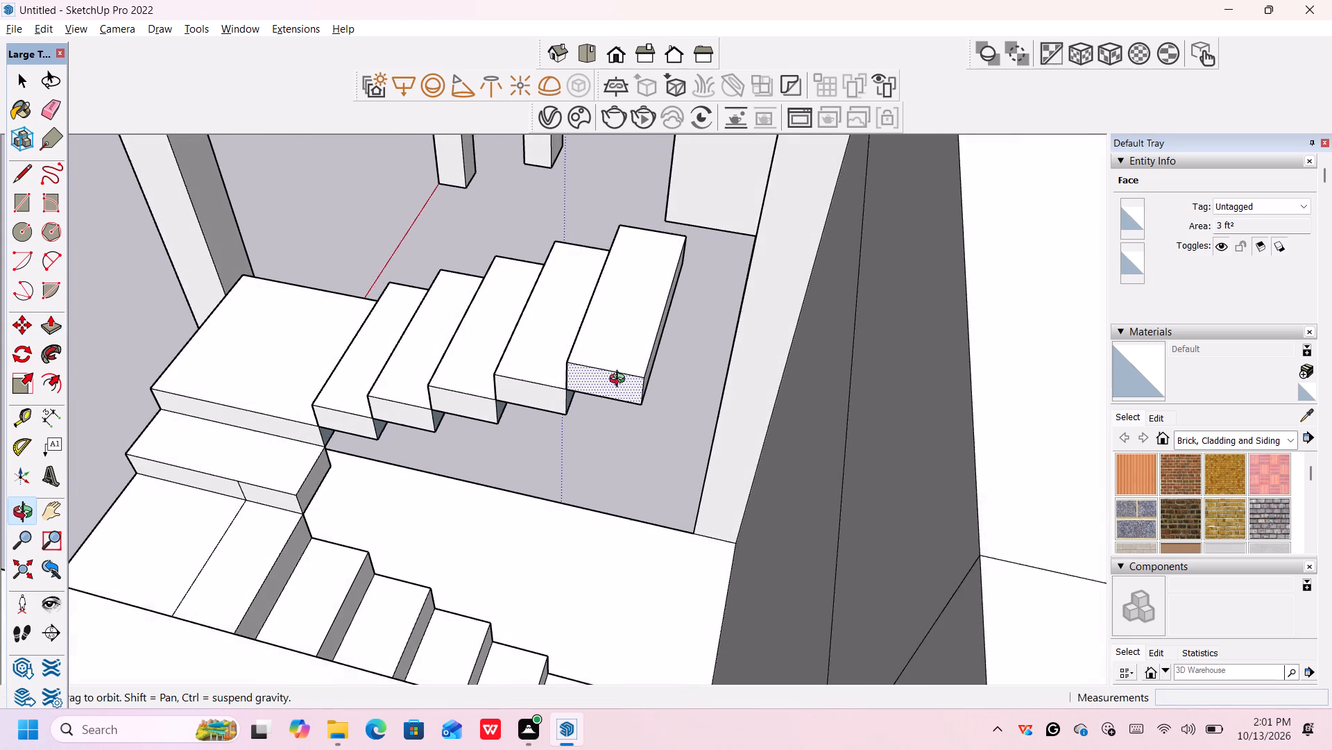
{"action": "middle_click_drag", "start_coordinate": [620, 381], "coordinate": [621, 392]}
{"action": "scroll", "coordinate": [640, 353], "scroll_direction": "up", "scroll_amount": 3}
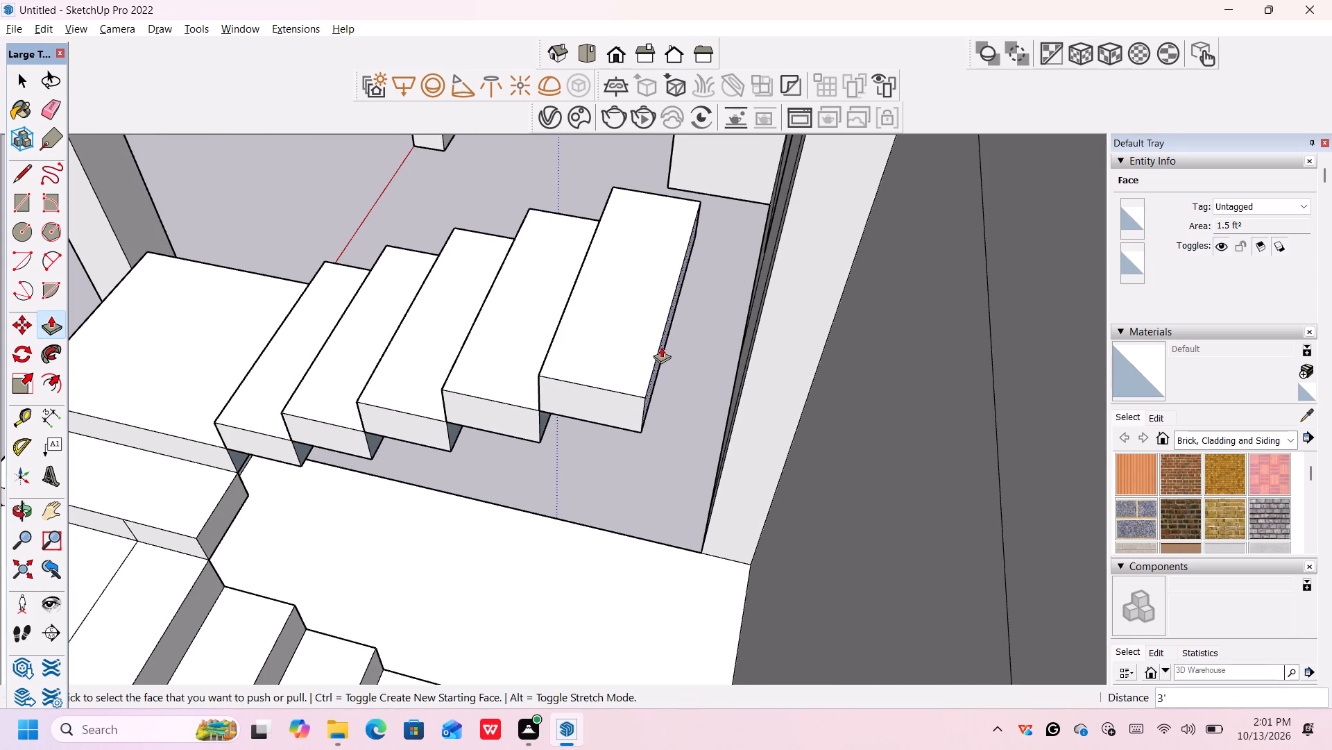
{"action": "left_click", "coordinate": [661, 348]}
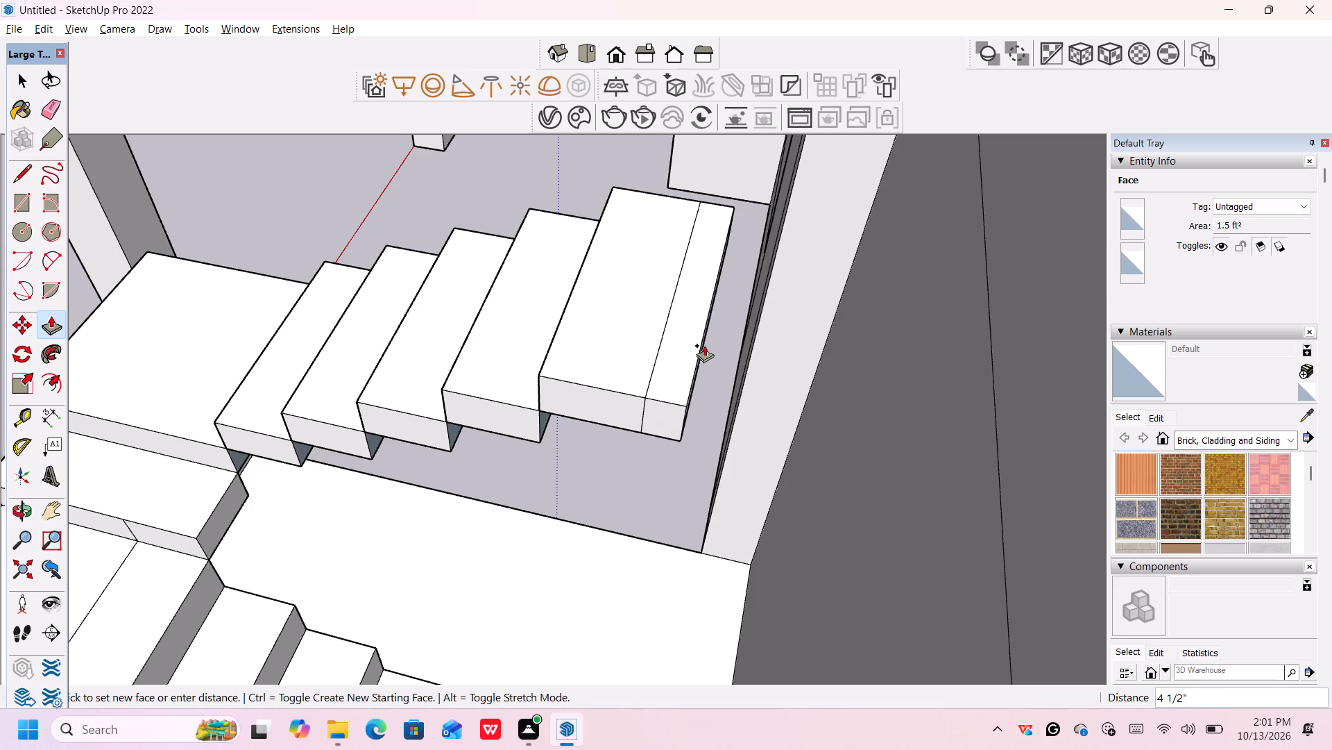
{"action": "type", "text": "1'"}
{"action": "key", "text": "Return"}
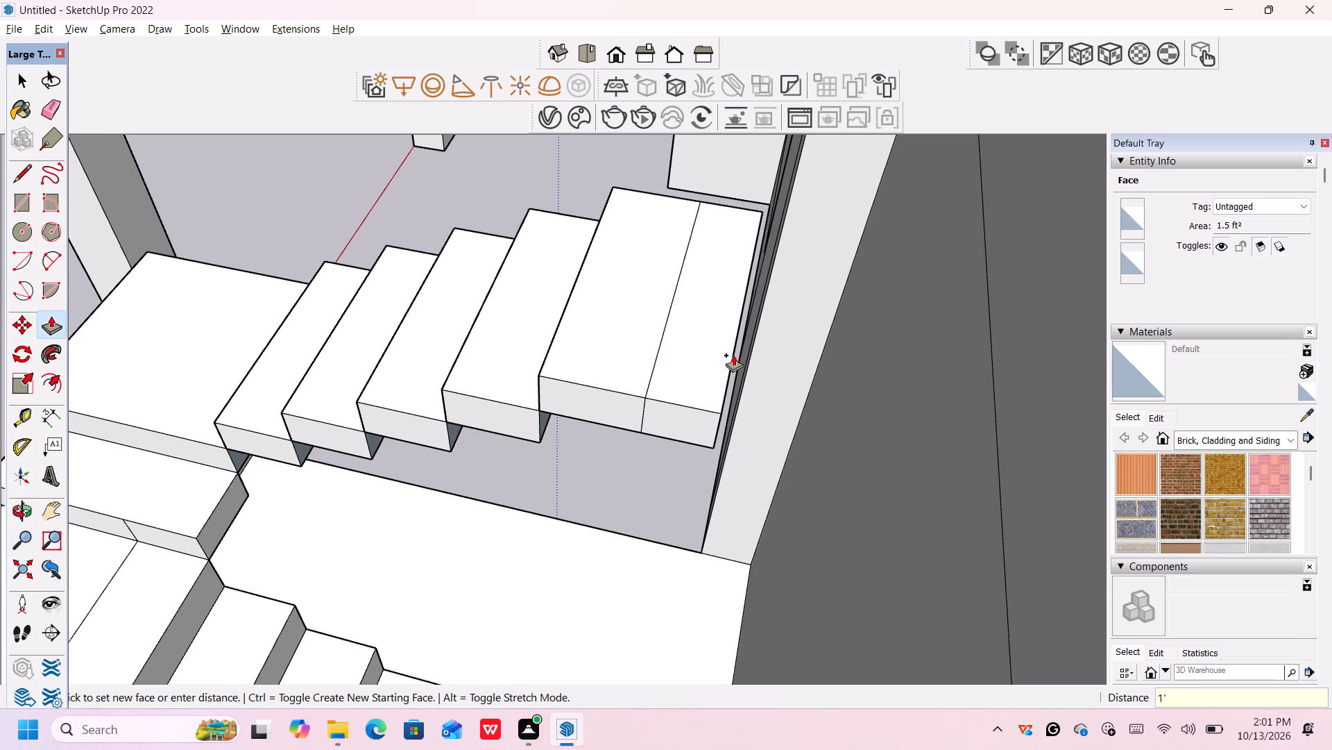
{"action": "left_click", "coordinate": [726, 347]}
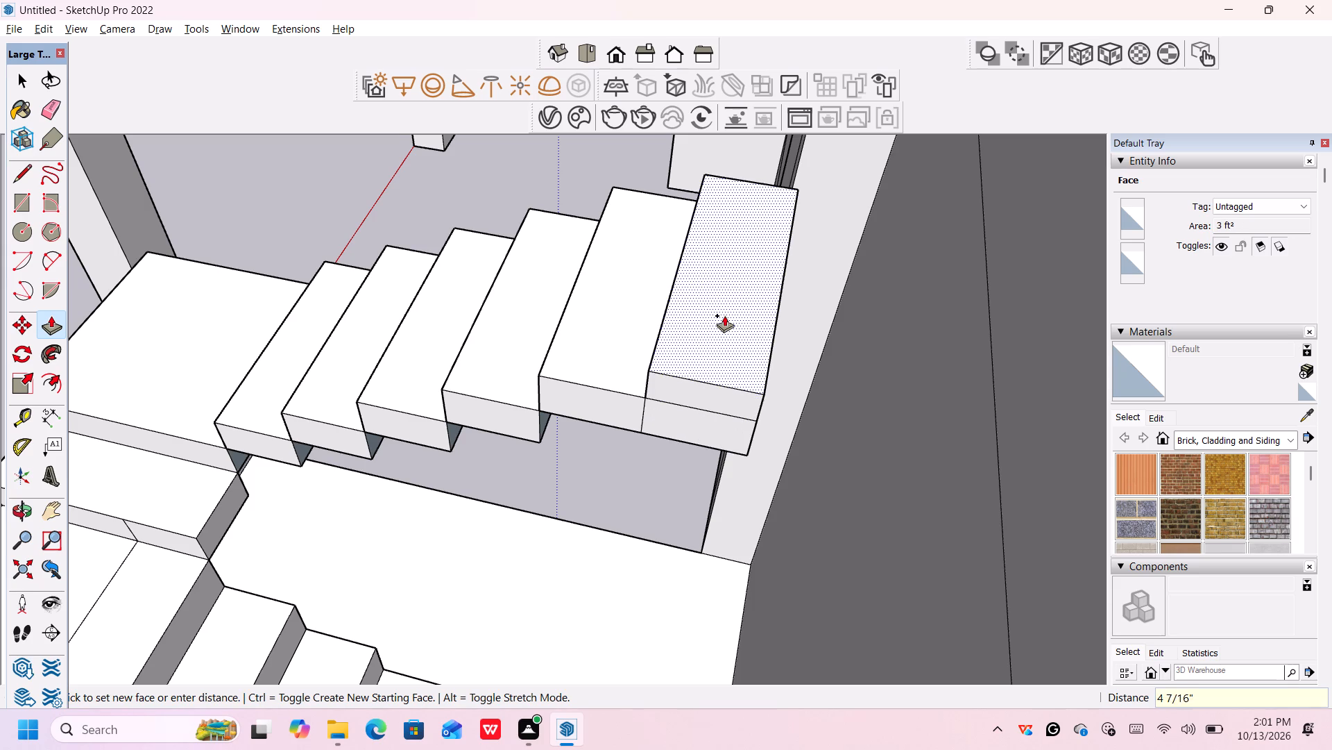
{"action": "key", "text": "6"}
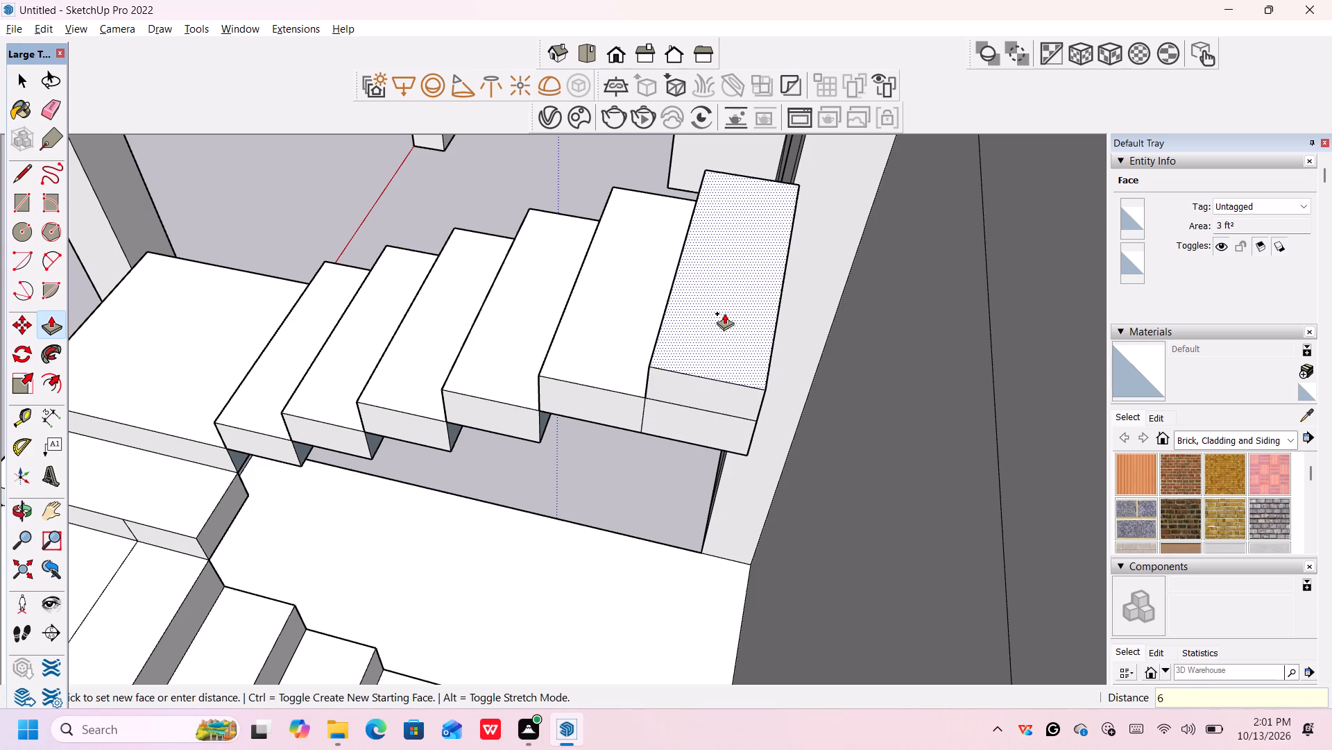
{"action": "key", "text": "shift+quotedbl"}
{"action": "key", "text": "Return"}
Remove the supporting block beneath the newest tread by pushing its end face back 3'.
{"action": "middle_click_drag", "start_coordinate": [758, 445], "coordinate": [719, 439]}
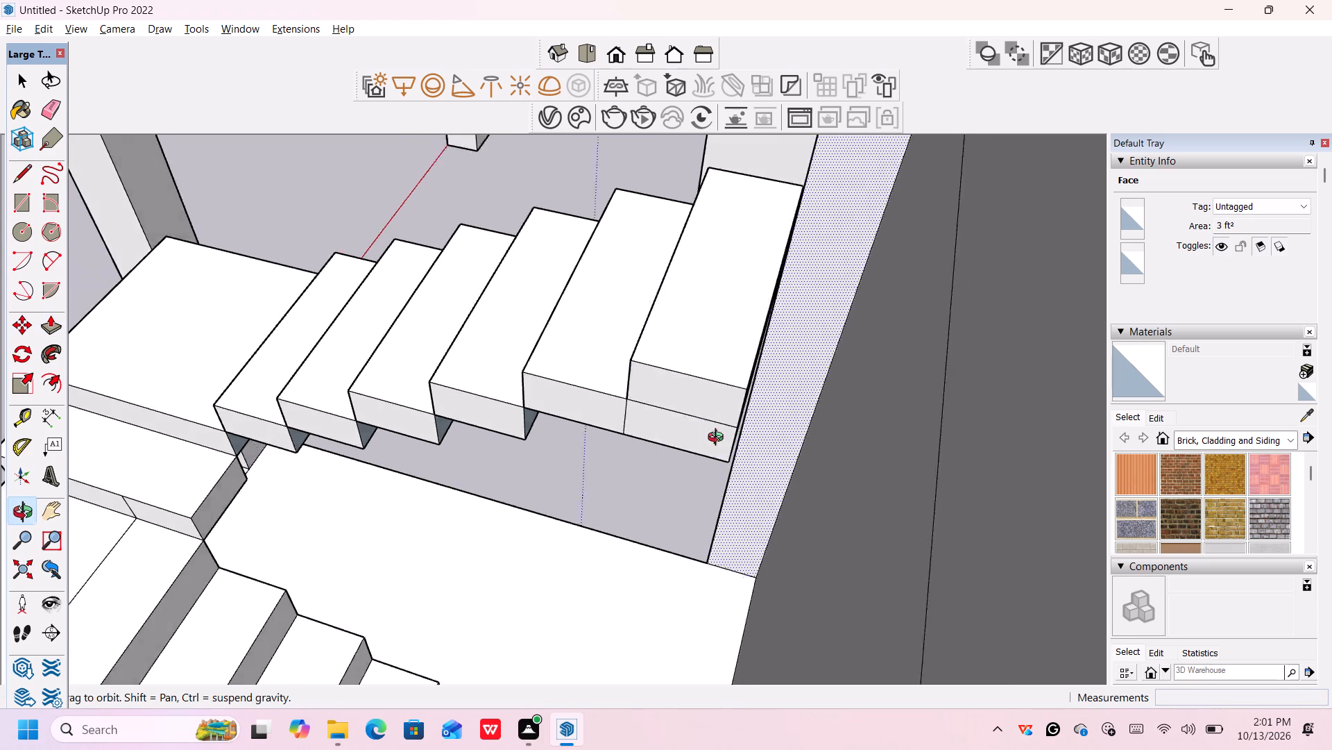
{"action": "middle_click_drag", "start_coordinate": [719, 439], "coordinate": [694, 447]}
{"action": "left_click", "coordinate": [688, 457]}
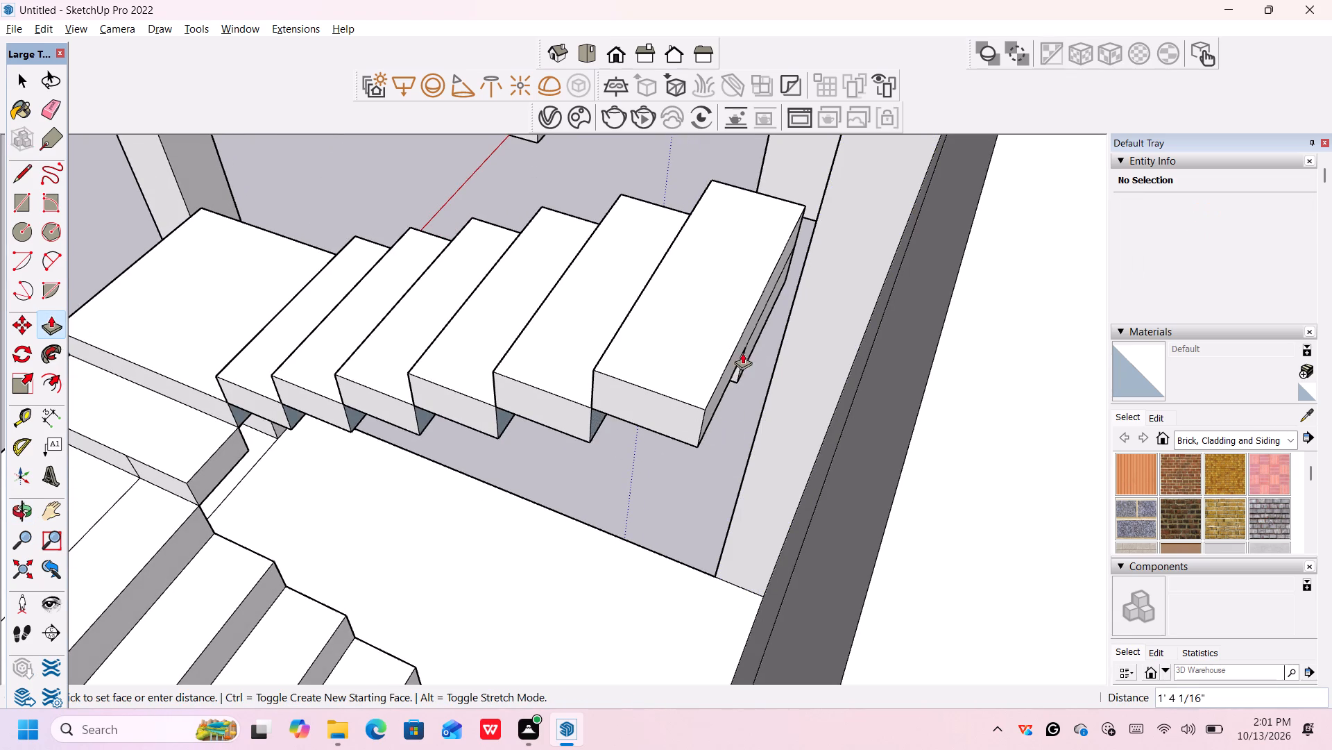
{"action": "left_click", "coordinate": [786, 277]}
Deepen the topmost tread into a small upper landing by extending its outer side face 1' toward the wall.
{"action": "scroll", "coordinate": [700, 329], "scroll_direction": "down", "scroll_amount": 5}
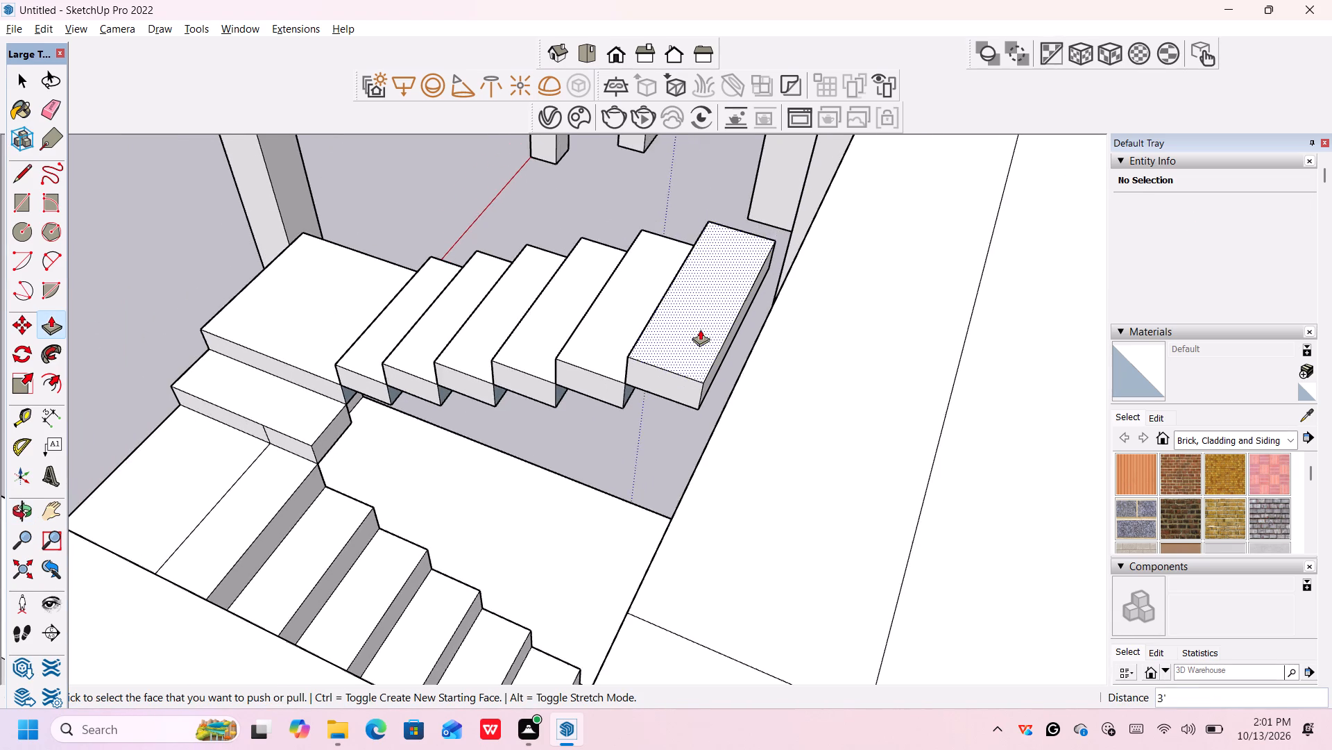
{"action": "scroll", "coordinate": [624, 349], "scroll_direction": "down", "scroll_amount": 4}
{"action": "scroll", "coordinate": [439, 395], "scroll_direction": "down", "scroll_amount": 6}
{"action": "middle_click_drag", "start_coordinate": [406, 394], "coordinate": [407, 394]}
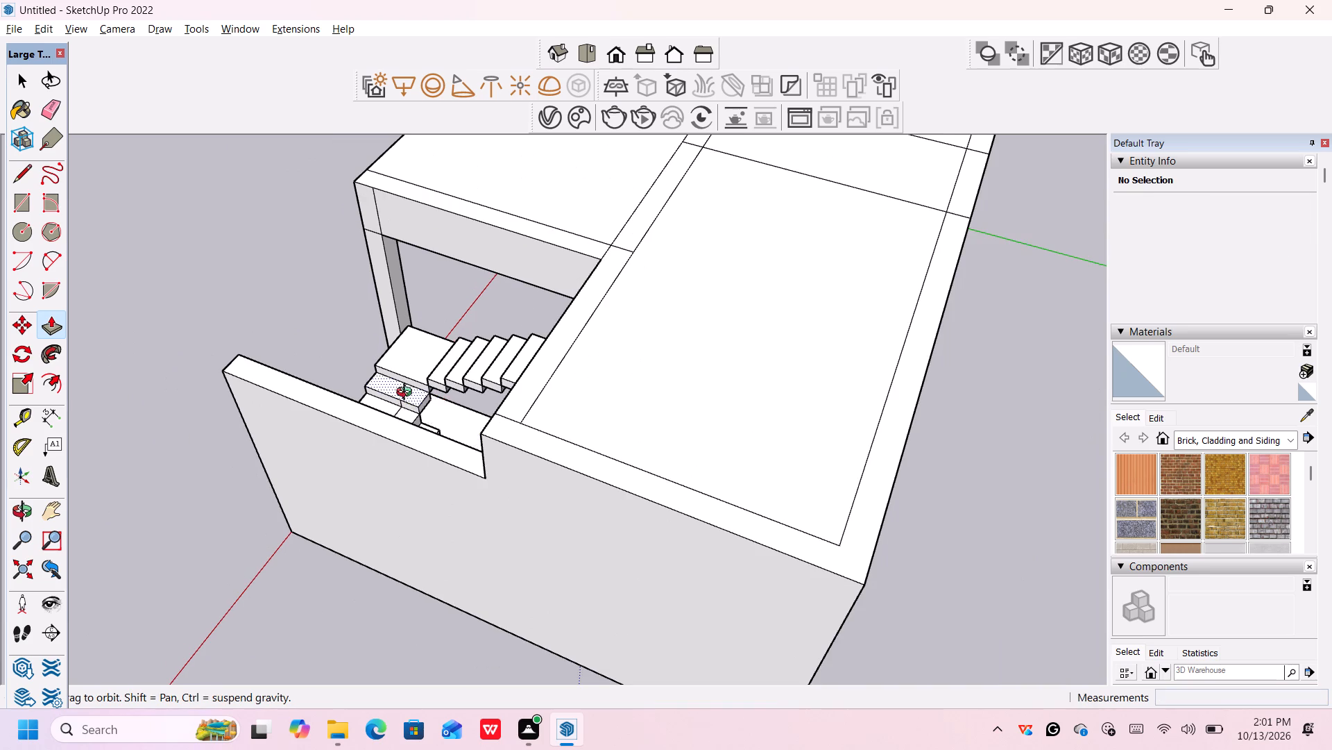
{"action": "middle_click_drag", "start_coordinate": [407, 394], "coordinate": [608, 353]}
{"action": "scroll", "coordinate": [559, 363], "scroll_direction": "up", "scroll_amount": 5}
{"action": "middle_click_drag", "start_coordinate": [550, 380], "coordinate": [578, 371]}
{"action": "scroll", "coordinate": [595, 351], "scroll_direction": "up", "scroll_amount": 1}
{"action": "middle_click_drag", "start_coordinate": [595, 355], "coordinate": [509, 396]}
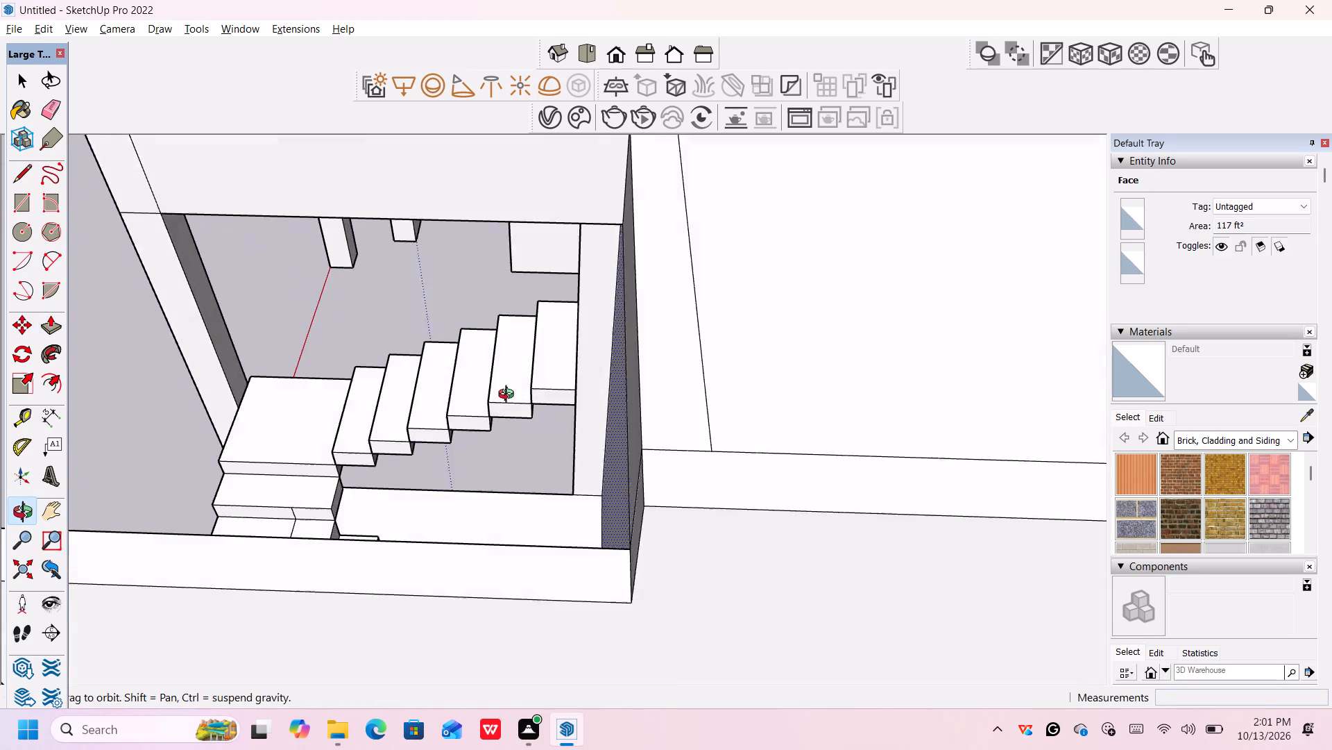
{"action": "middle_click_drag", "start_coordinate": [509, 396], "coordinate": [502, 401]}
{"action": "scroll", "coordinate": [512, 397], "scroll_direction": "up", "scroll_amount": 4}
{"action": "middle_click_drag", "start_coordinate": [570, 383], "coordinate": [491, 384]}
{"action": "scroll", "coordinate": [492, 384], "scroll_direction": "up", "scroll_amount": 5}
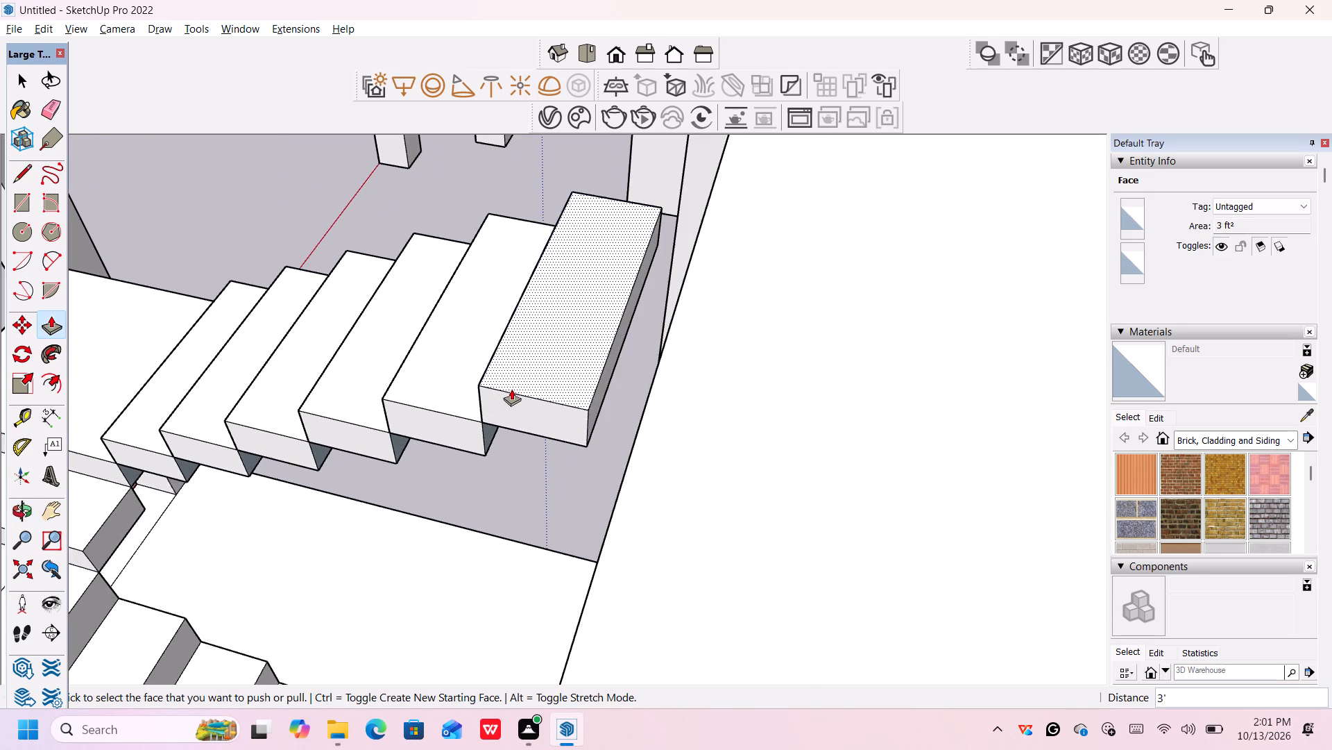
{"action": "scroll", "coordinate": [549, 391], "scroll_direction": "up", "scroll_amount": 4}
{"action": "left_click", "coordinate": [624, 366]}
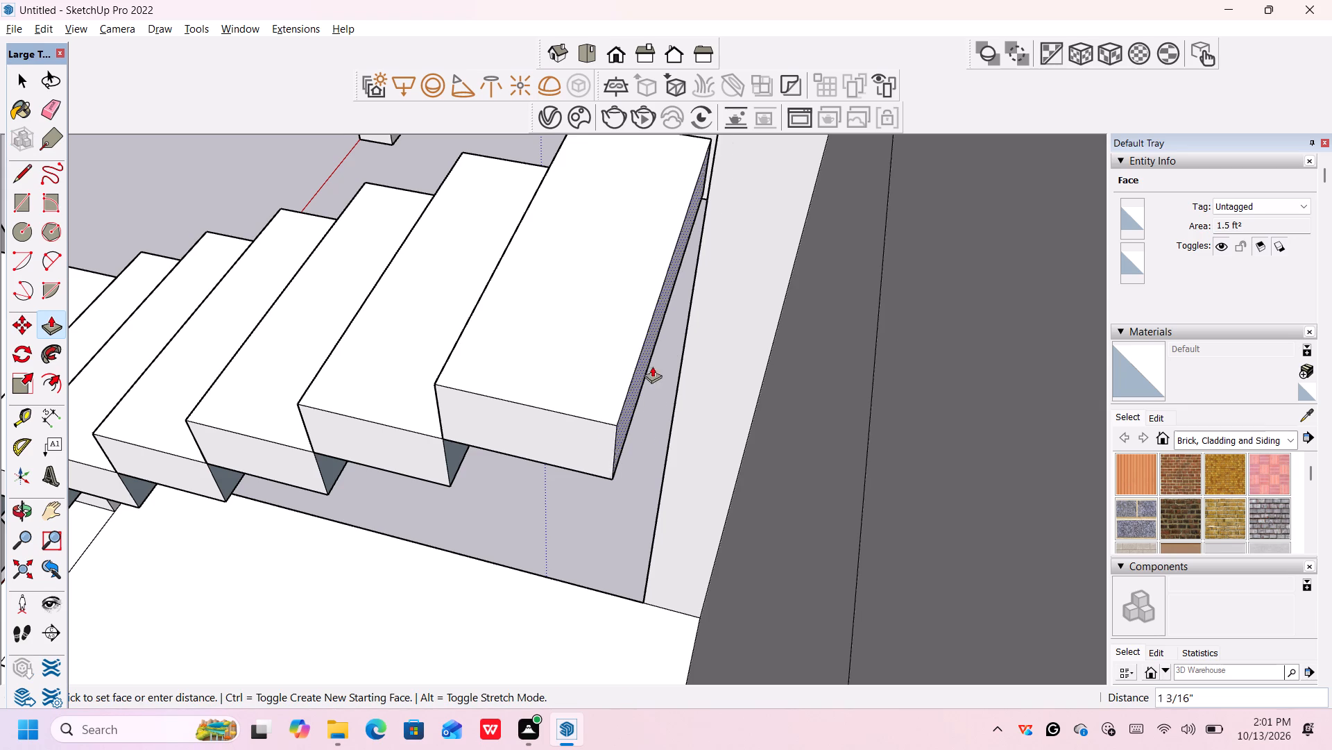
{"action": "left_click", "coordinate": [848, 369]}
Examine the upper flight and its top landing from several angles against the surrounding walls, beams and lower stairs.
{"action": "scroll", "coordinate": [654, 375], "scroll_direction": "down", "scroll_amount": 7}
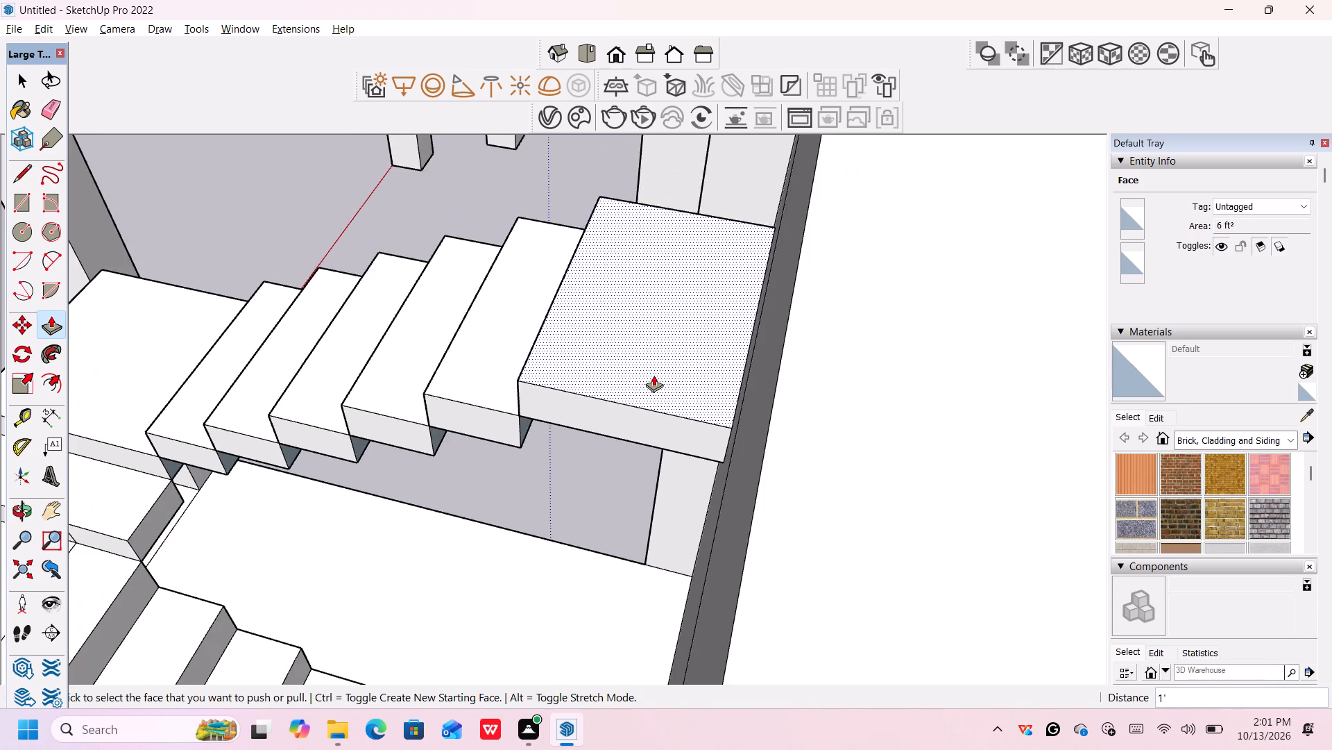
{"action": "scroll", "coordinate": [552, 347], "scroll_direction": "down", "scroll_amount": 4}
{"action": "middle_click_drag", "start_coordinate": [525, 356], "coordinate": [681, 368]}
{"action": "middle_click_drag", "start_coordinate": [540, 331], "coordinate": [620, 358]}
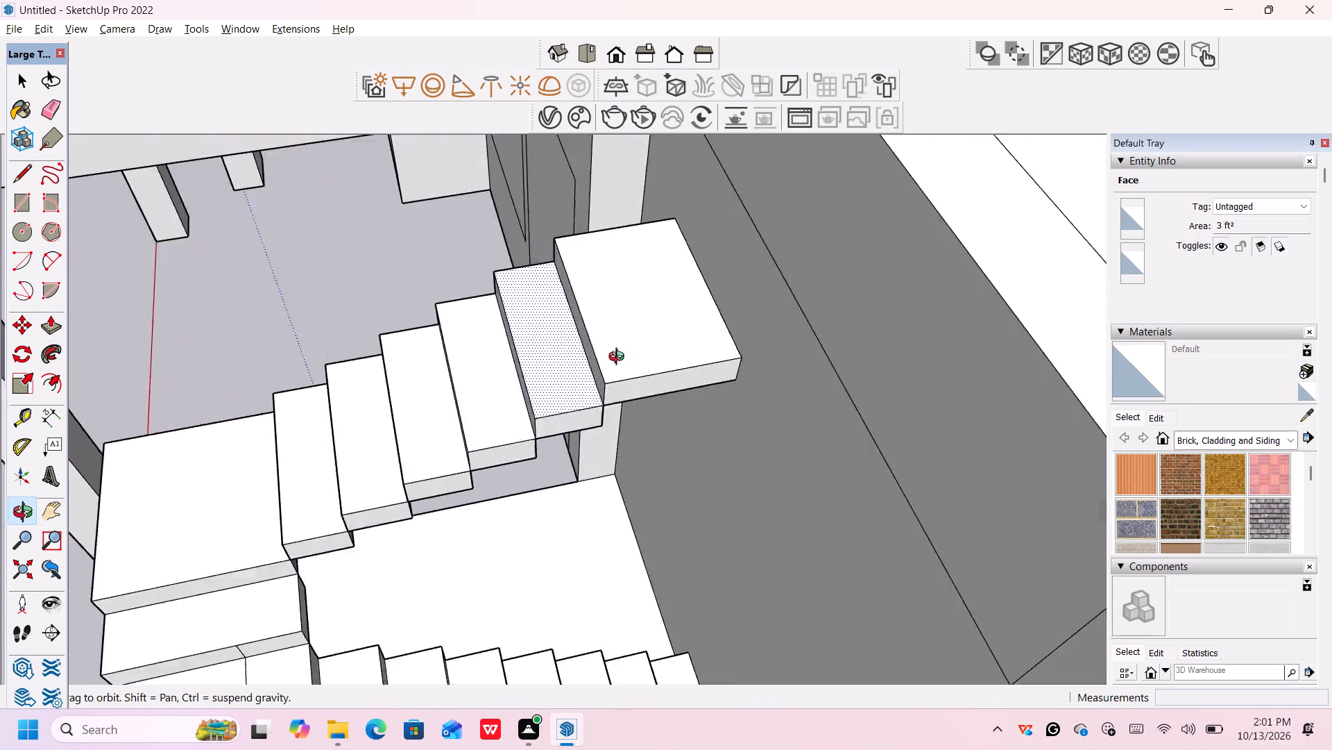
{"action": "middle_click_drag", "start_coordinate": [620, 358], "coordinate": [837, 360]}
{"action": "scroll", "coordinate": [357, 240], "scroll_direction": "up", "scroll_amount": 4}
{"action": "middle_click_drag", "start_coordinate": [522, 237], "coordinate": [633, 258]}
{"action": "scroll", "coordinate": [620, 252], "scroll_direction": "down", "scroll_amount": 5}
{"action": "scroll", "coordinate": [619, 252], "scroll_direction": "up", "scroll_amount": 1}
{"action": "scroll", "coordinate": [619, 253], "scroll_direction": "down", "scroll_amount": 5}
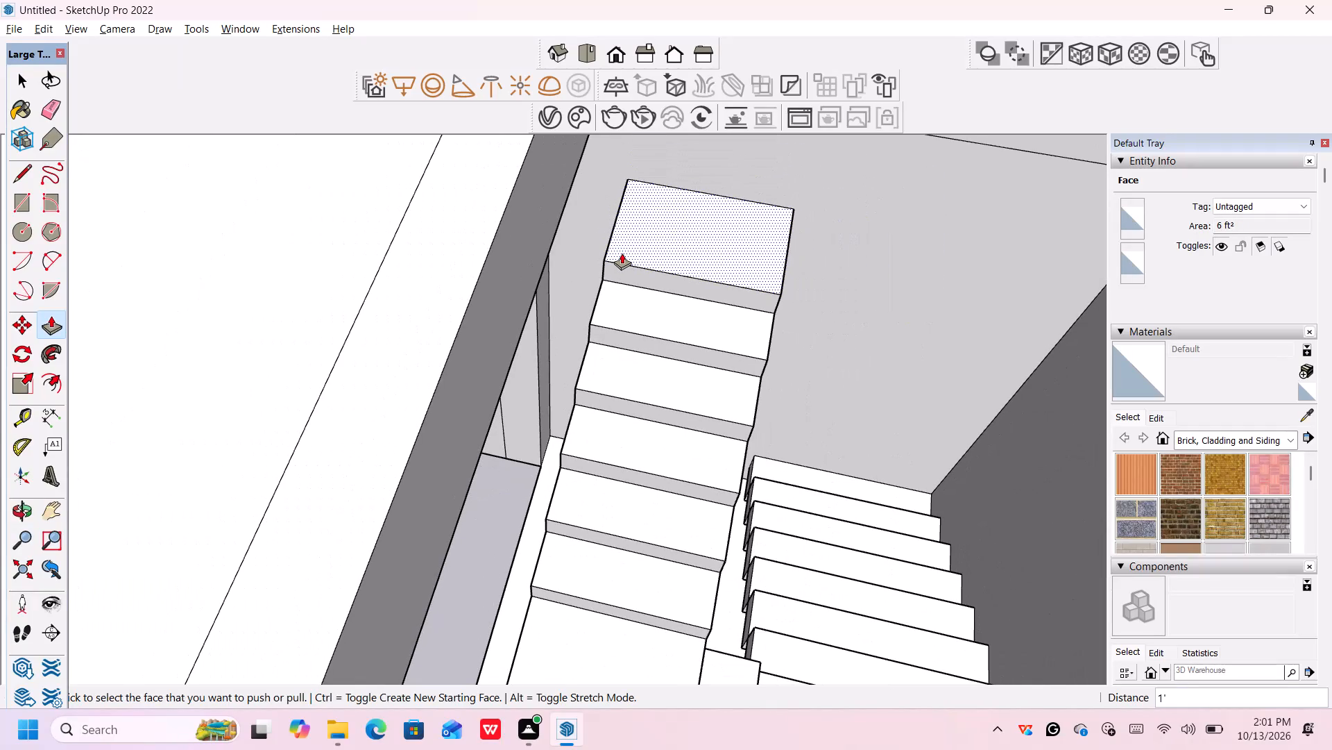
{"action": "scroll", "coordinate": [623, 250], "scroll_direction": "down", "scroll_amount": 7}
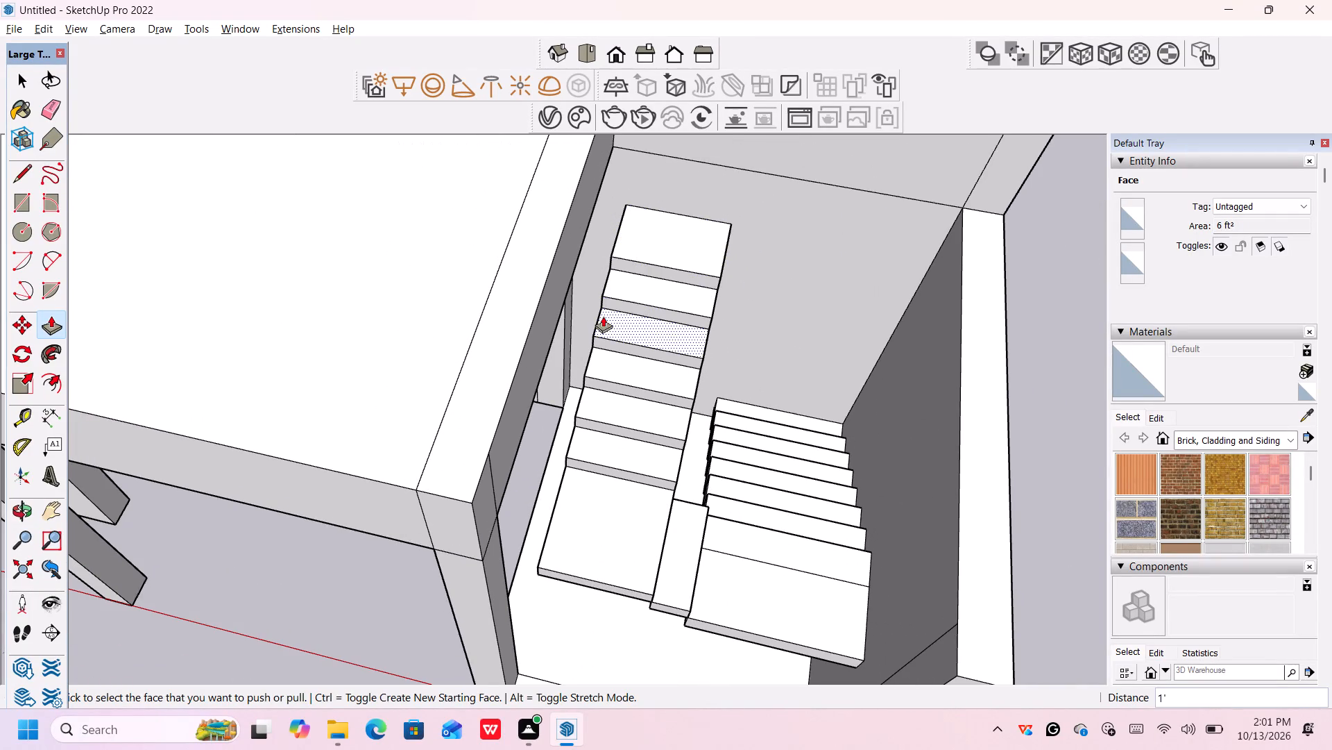
{"action": "middle_click_drag", "start_coordinate": [670, 334], "coordinate": [538, 231]}
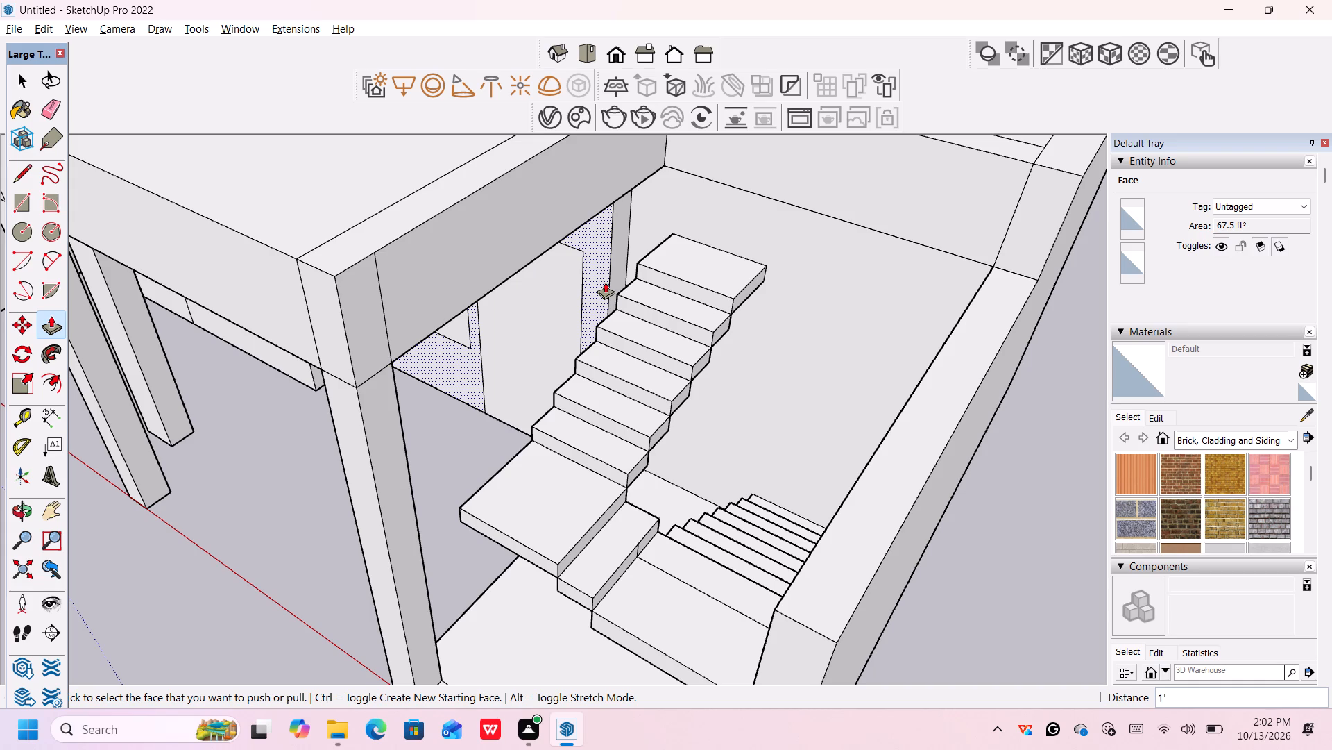
{"action": "scroll", "coordinate": [771, 285], "scroll_direction": "up", "scroll_amount": 1}
{"action": "middle_click_drag", "start_coordinate": [742, 317], "coordinate": [740, 319]}
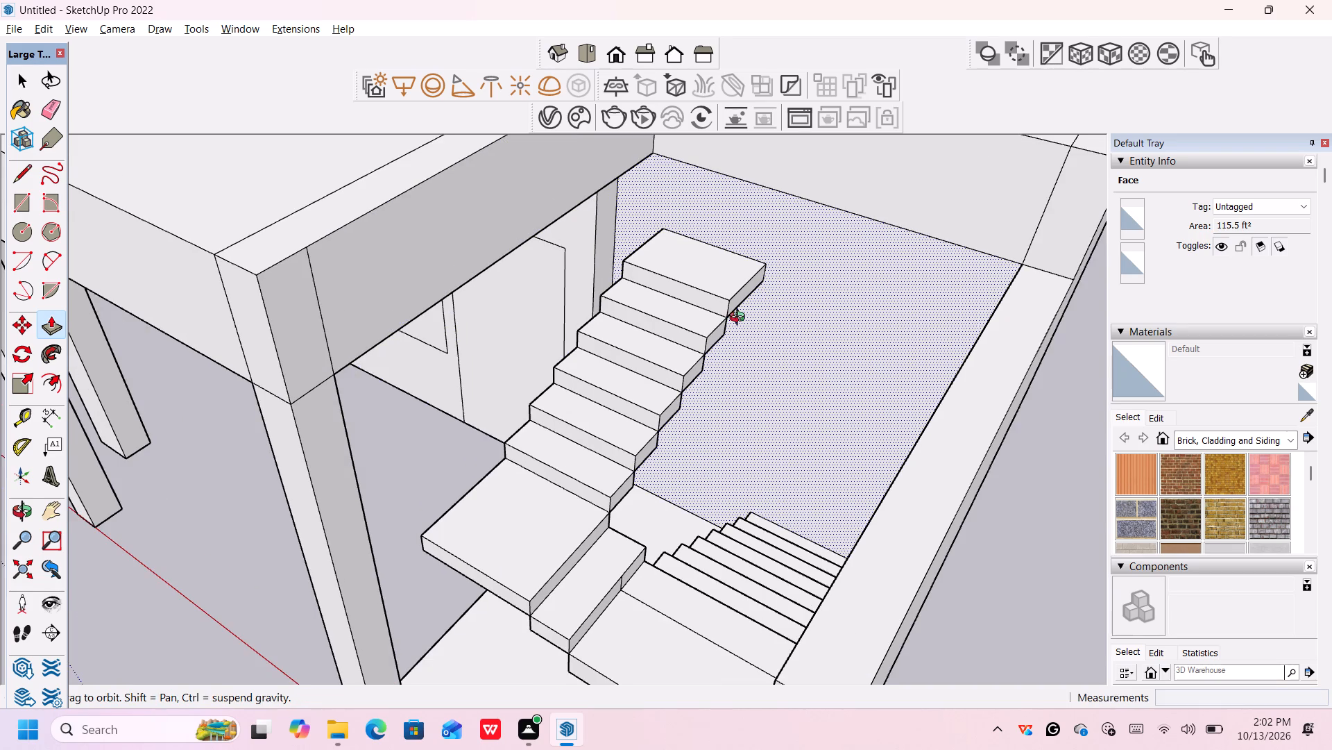
{"action": "middle_click_drag", "start_coordinate": [740, 319], "coordinate": [697, 392]}
{"action": "scroll", "coordinate": [691, 346], "scroll_direction": "down", "scroll_amount": 1}
{"action": "scroll", "coordinate": [690, 336], "scroll_direction": "up", "scroll_amount": 5}
{"action": "scroll", "coordinate": [685, 306], "scroll_direction": "down", "scroll_amount": 4}
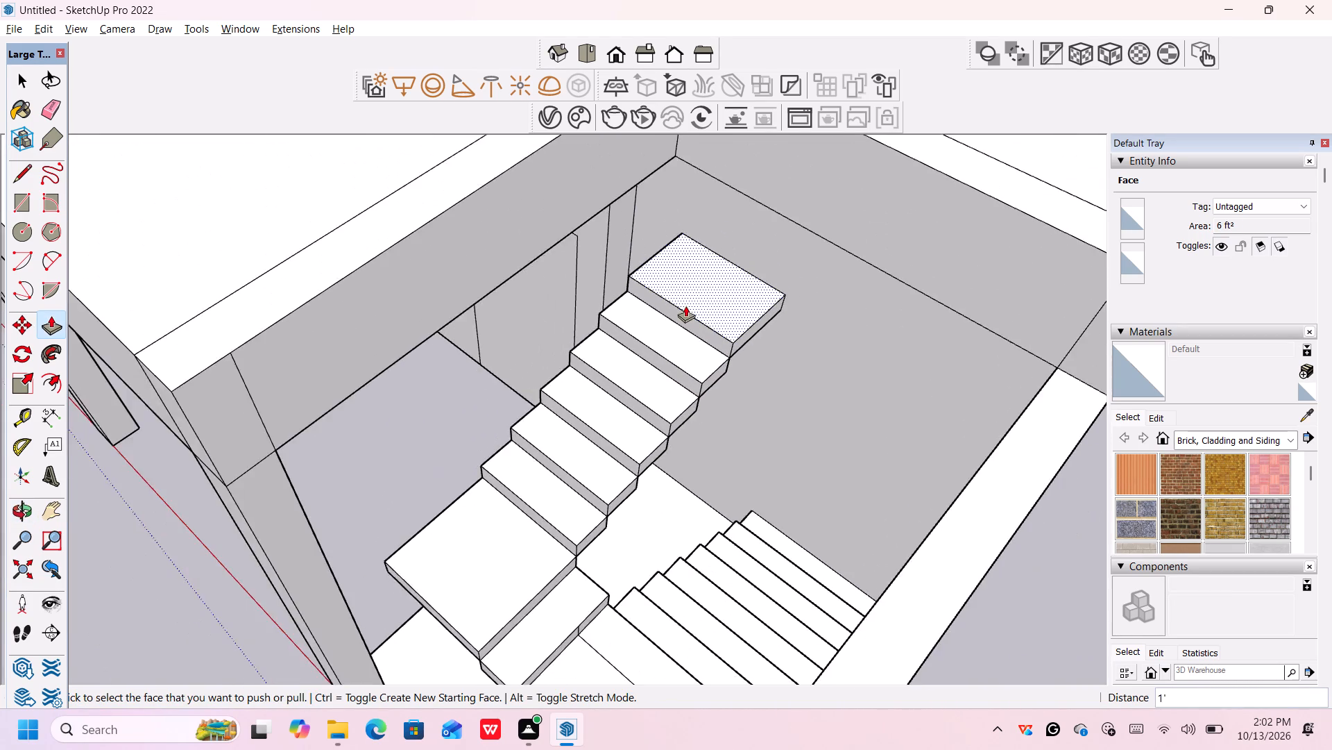
{"action": "scroll", "coordinate": [688, 304], "scroll_direction": "down", "scroll_amount": 7}
{"action": "middle_click_drag", "start_coordinate": [697, 310], "coordinate": [670, 265]}
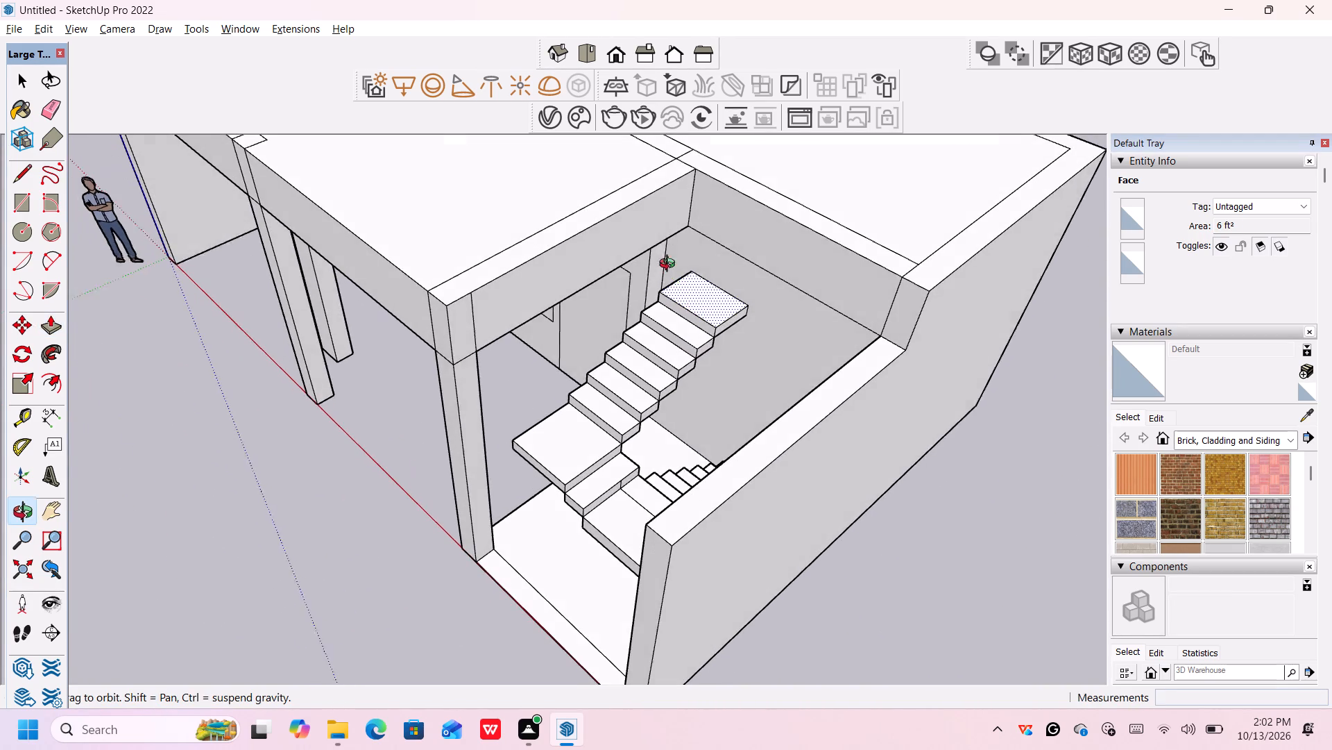
{"action": "middle_click_drag", "start_coordinate": [670, 265], "coordinate": [667, 249]}
{"action": "scroll", "coordinate": [690, 283], "scroll_direction": "up", "scroll_amount": 2}
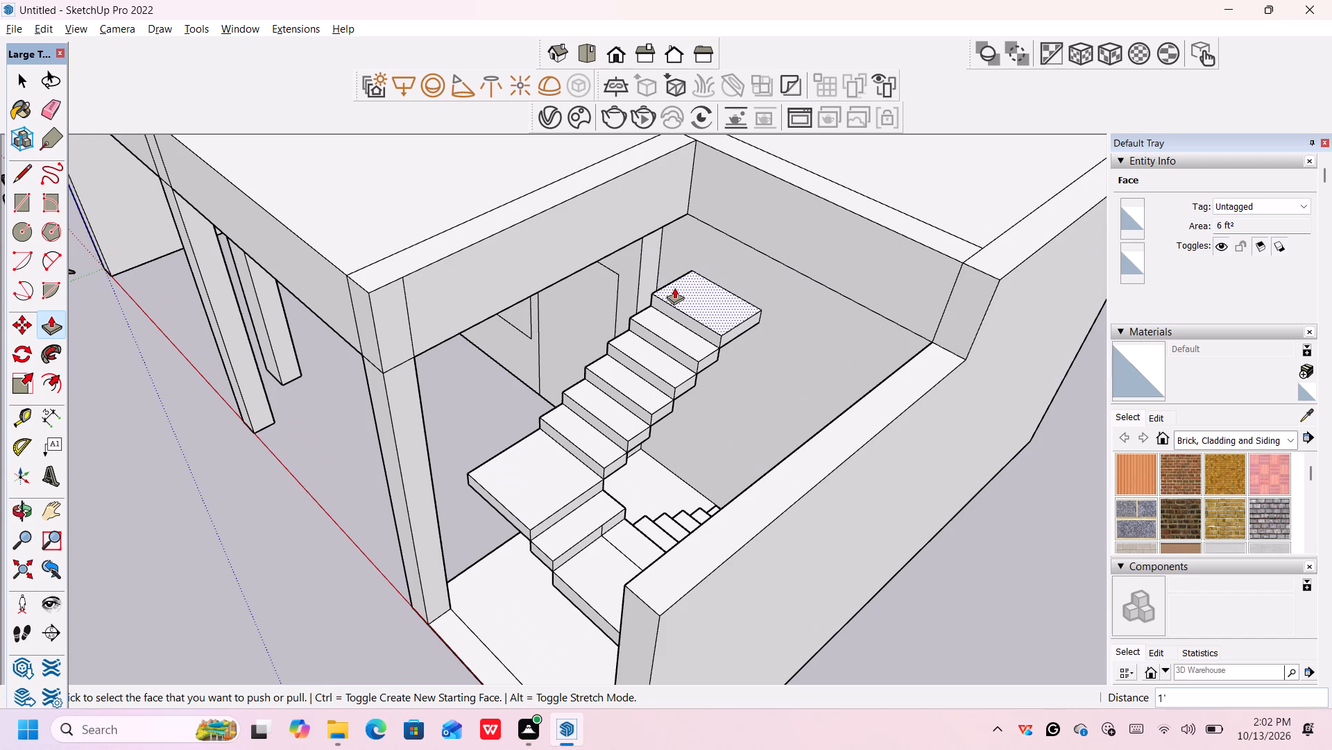
{"action": "middle_click_drag", "start_coordinate": [685, 301], "coordinate": [694, 308]}
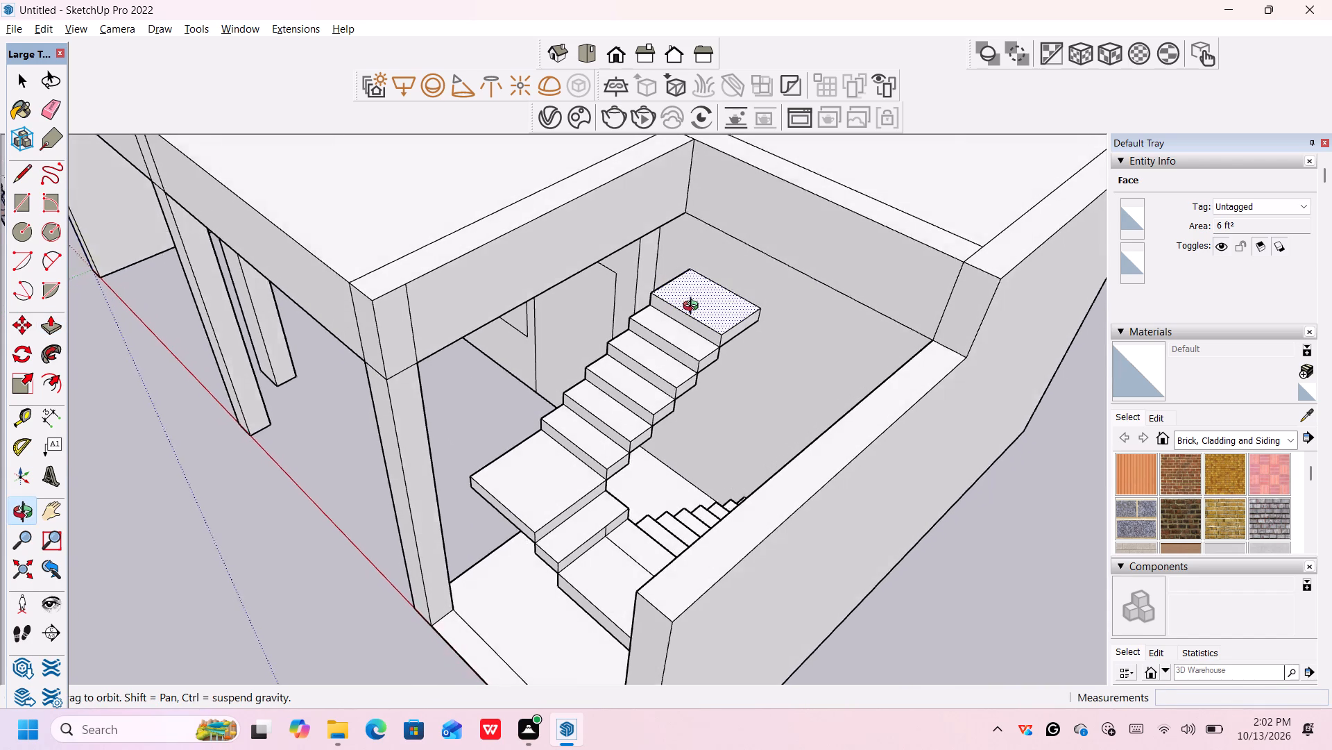
{"action": "middle_click_drag", "start_coordinate": [694, 308], "coordinate": [694, 307]}
{"action": "middle_click_drag", "start_coordinate": [694, 298], "coordinate": [665, 293]}
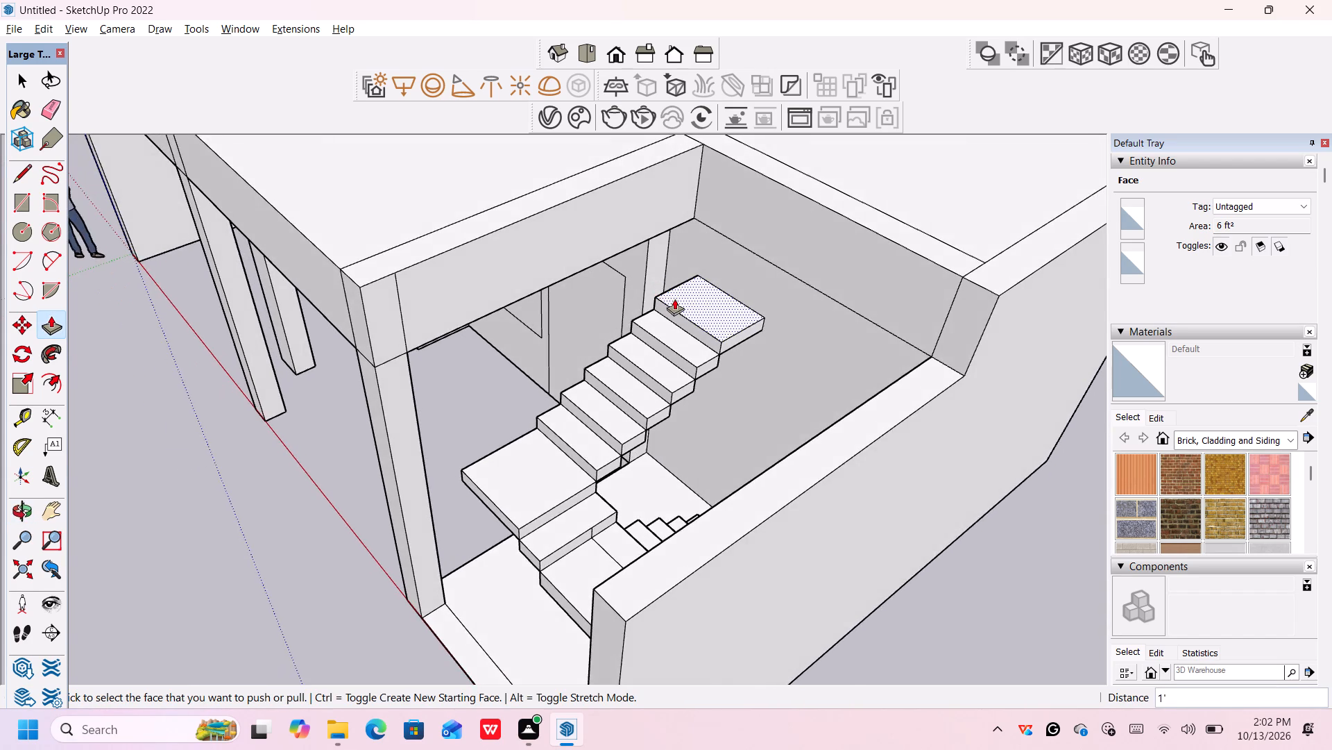
Place a guide 1' in from the top landing's short edge nearest the building's interior, parallel to the flight.
{"action": "scroll", "coordinate": [674, 299], "scroll_direction": "up", "scroll_amount": 2}
{"action": "key", "text": "space"}
{"action": "scroll", "coordinate": [681, 297], "scroll_direction": "up", "scroll_amount": 3}
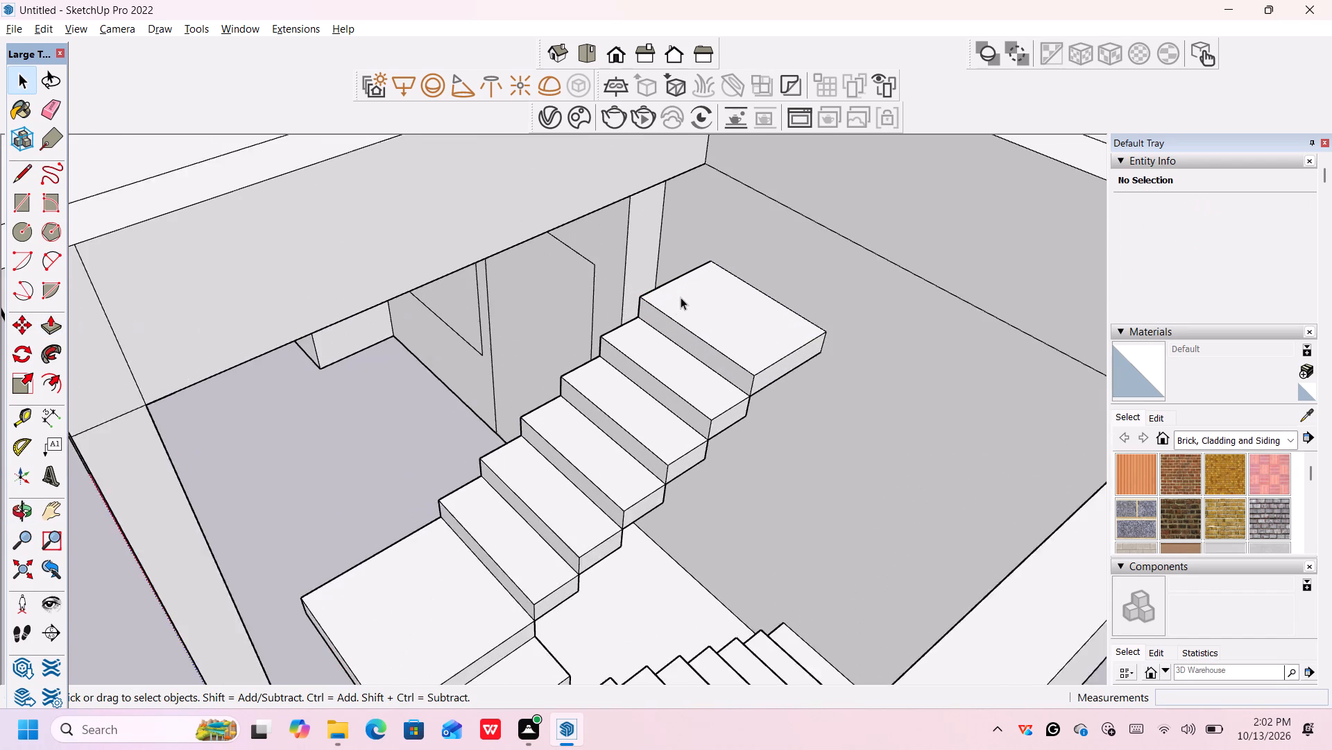
{"action": "scroll", "coordinate": [681, 297], "scroll_direction": "up", "scroll_amount": 1}
{"action": "key", "text": "t"}
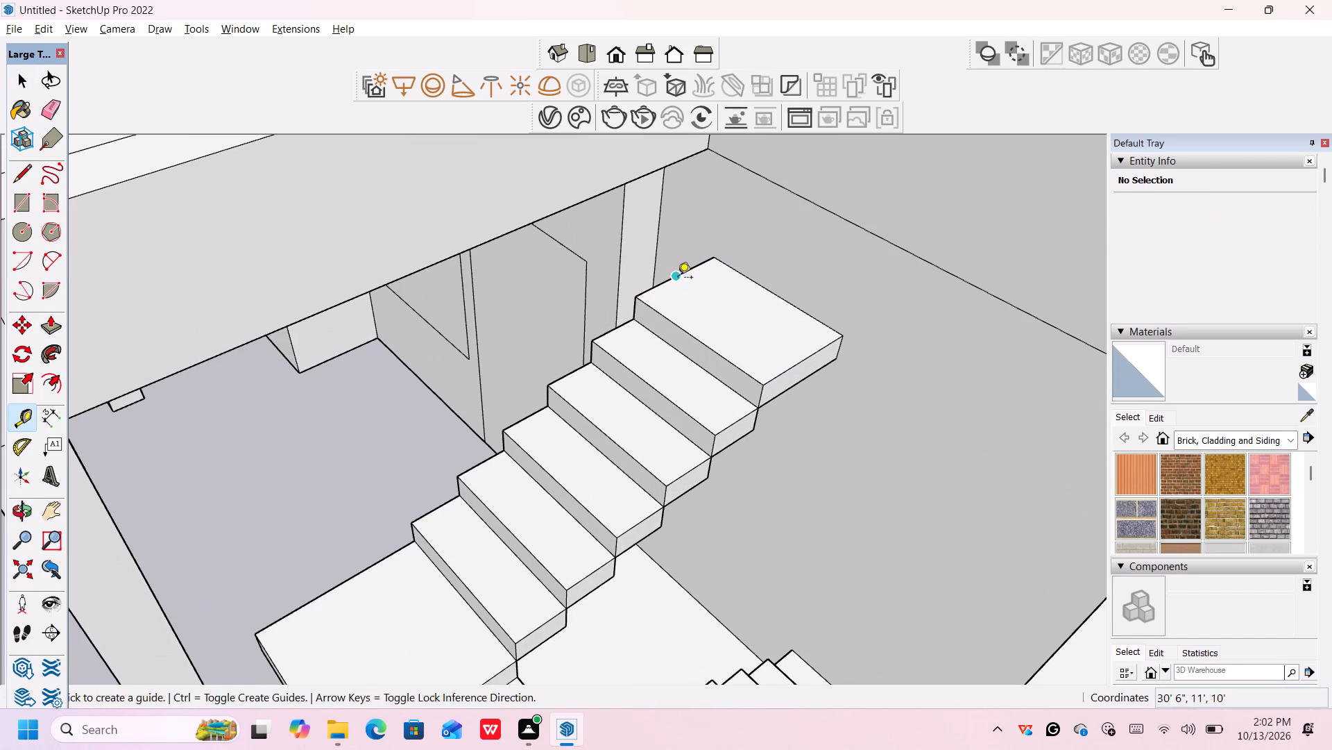
{"action": "left_click", "coordinate": [676, 278]}
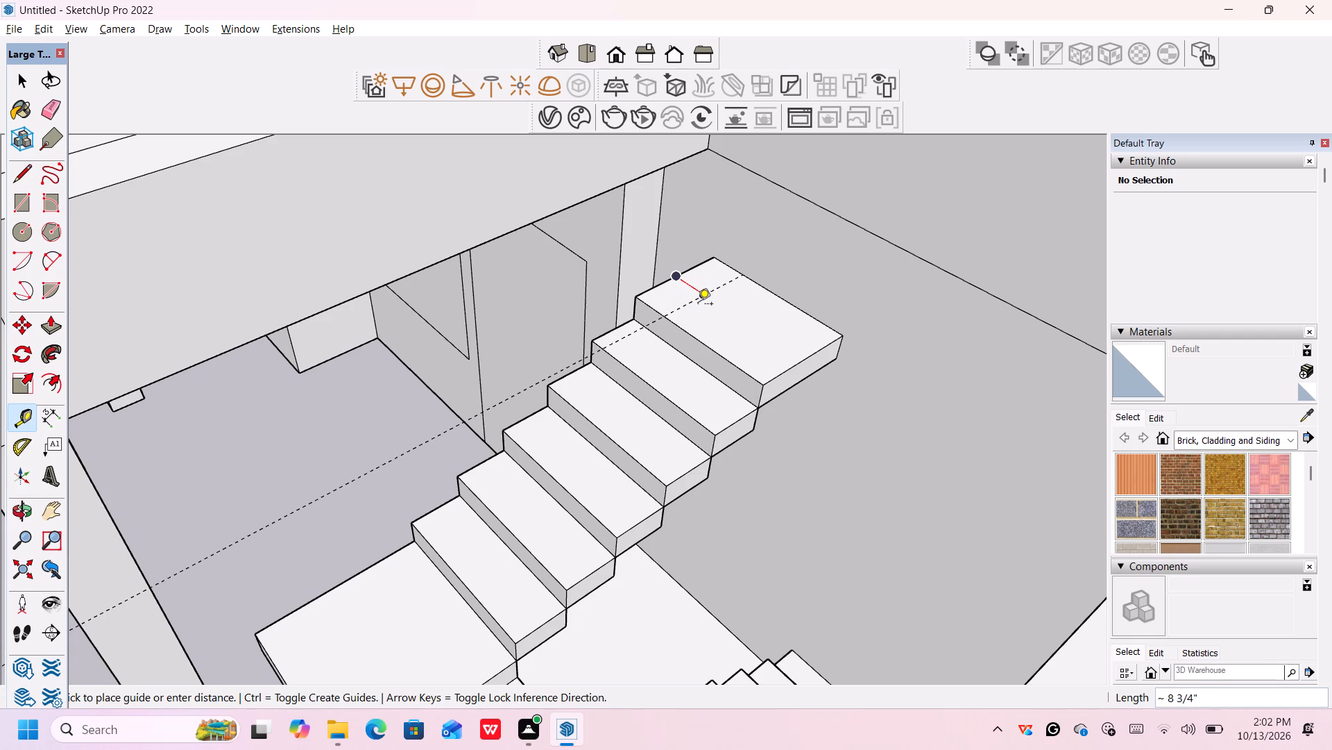
{"action": "type", "text": "1'"}
{"action": "key", "text": "Return"}
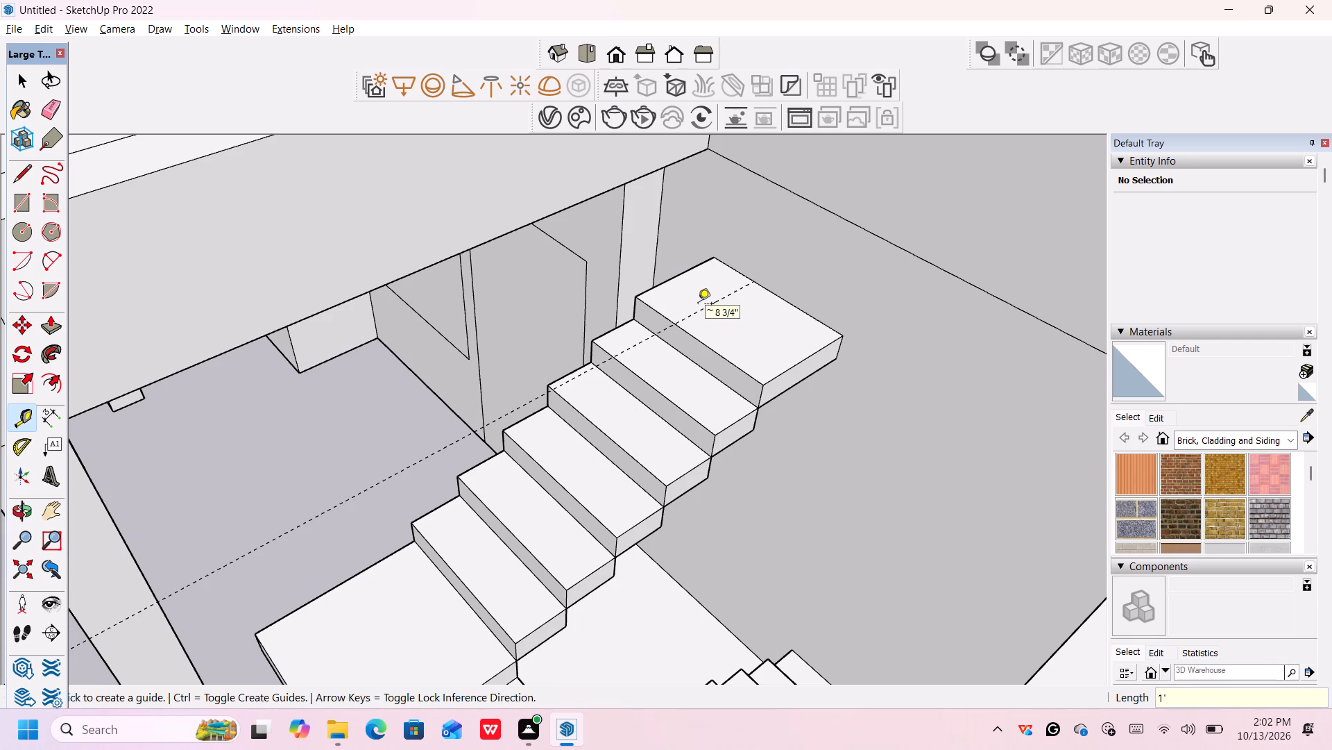
{"action": "key", "text": "space"}
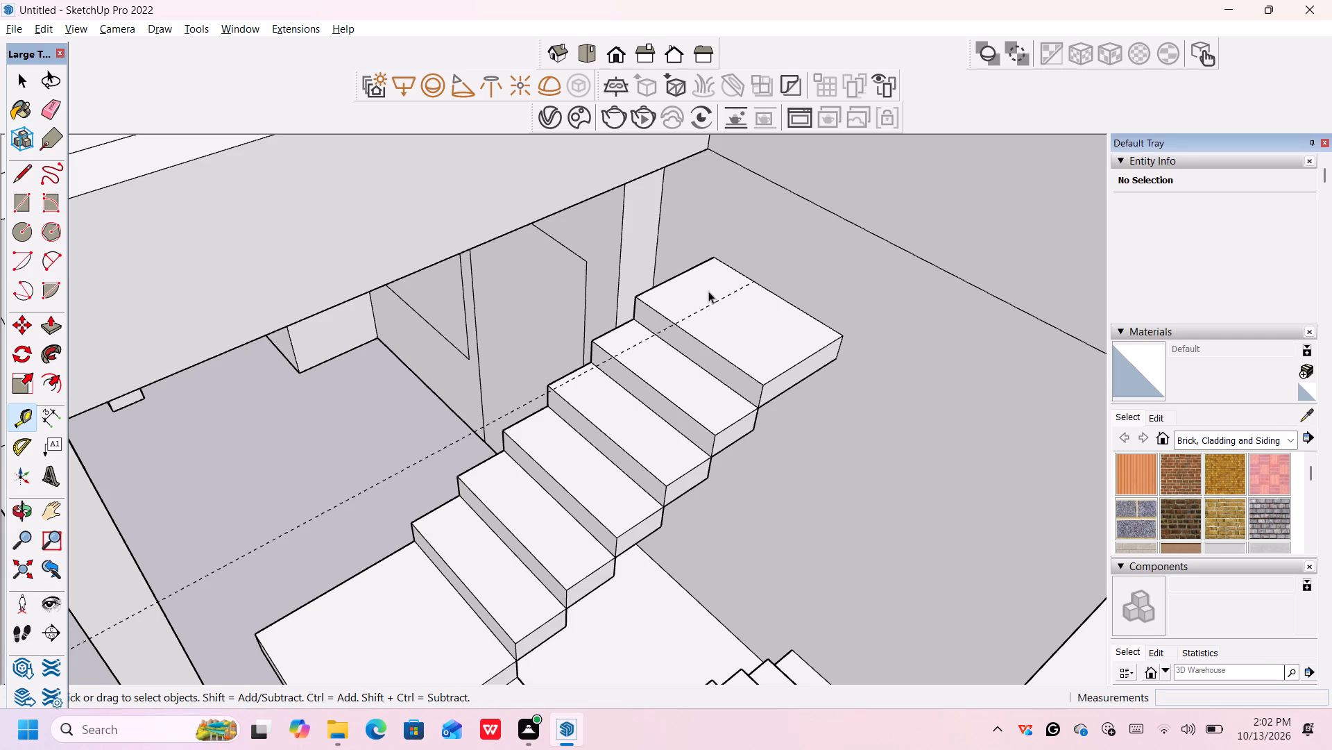
Split the top landing's upper face with a line along the guide, and delete the guide.
{"action": "middle_click_drag", "start_coordinate": [707, 291], "coordinate": [703, 301]}
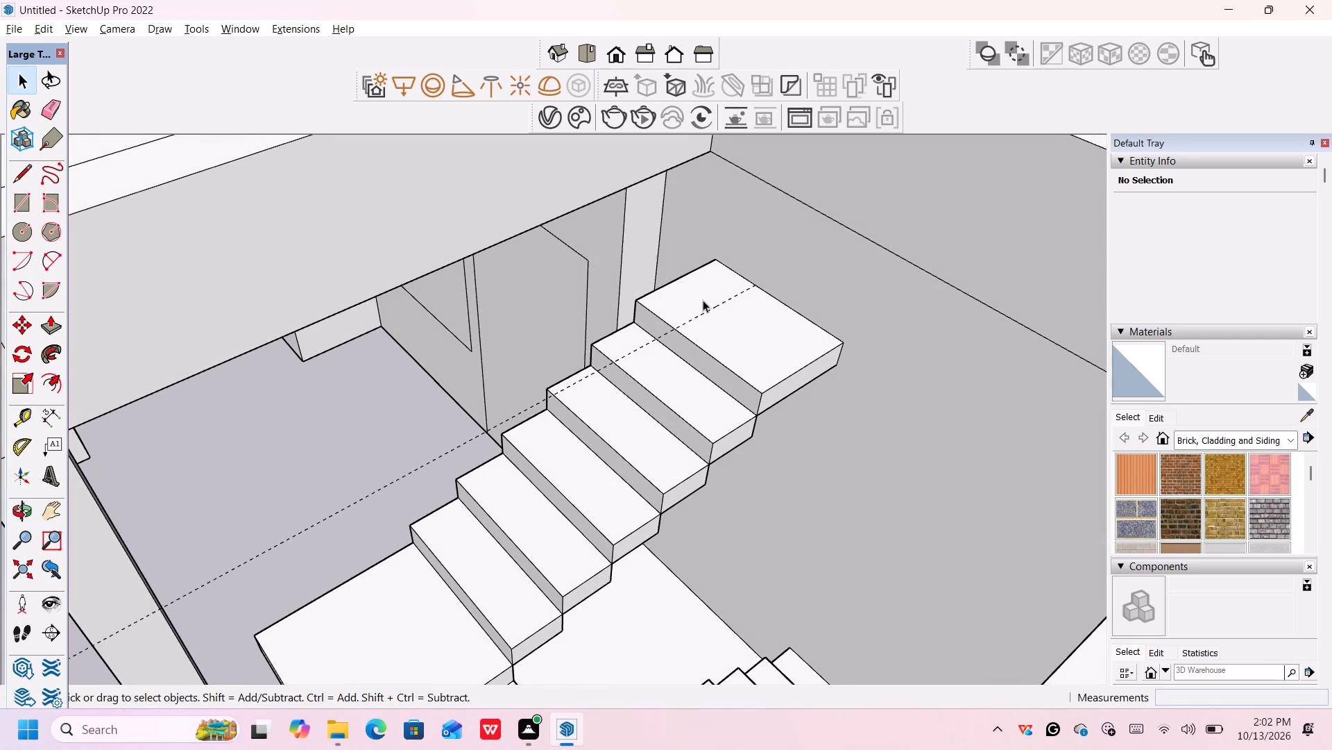
{"action": "scroll", "coordinate": [703, 300], "scroll_direction": "up", "scroll_amount": 4}
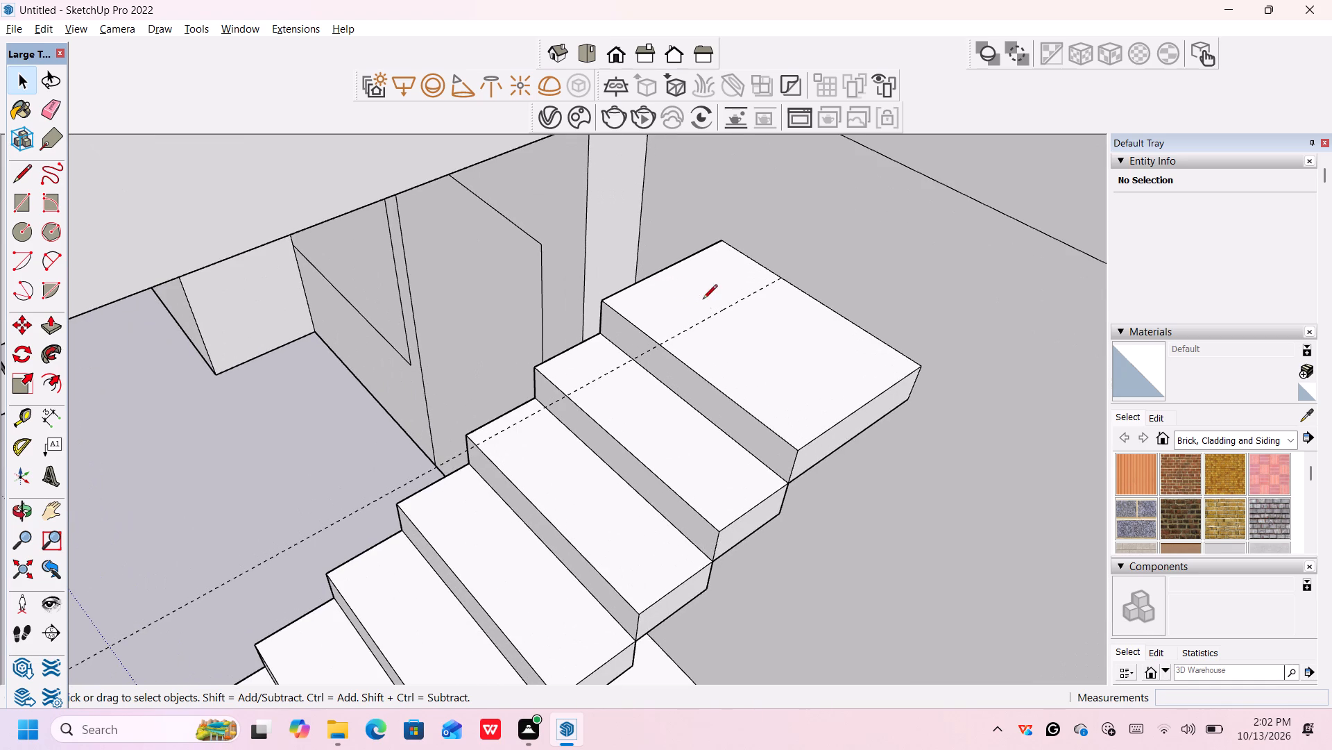
{"action": "key", "text": "l"}
{"action": "left_click", "coordinate": [782, 279]}
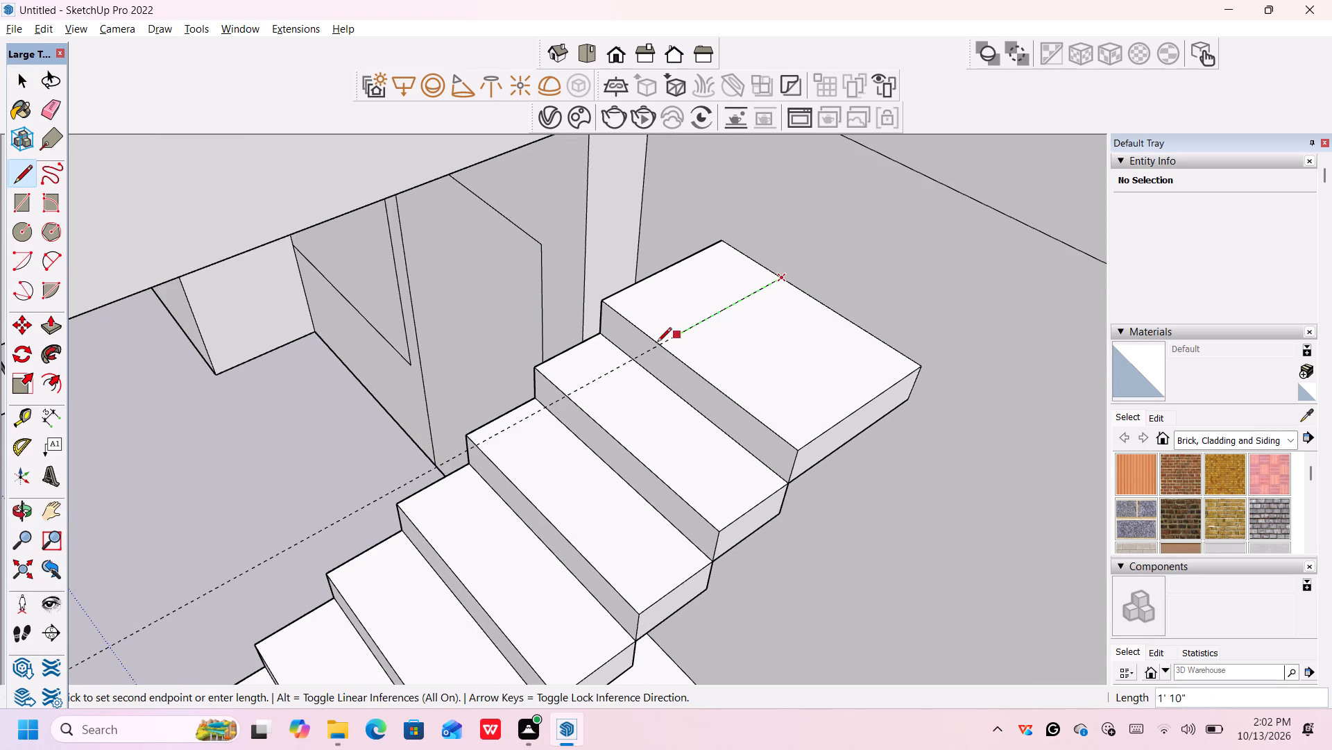
{"action": "left_click", "coordinate": [663, 342]}
{"action": "key", "text": "space"}
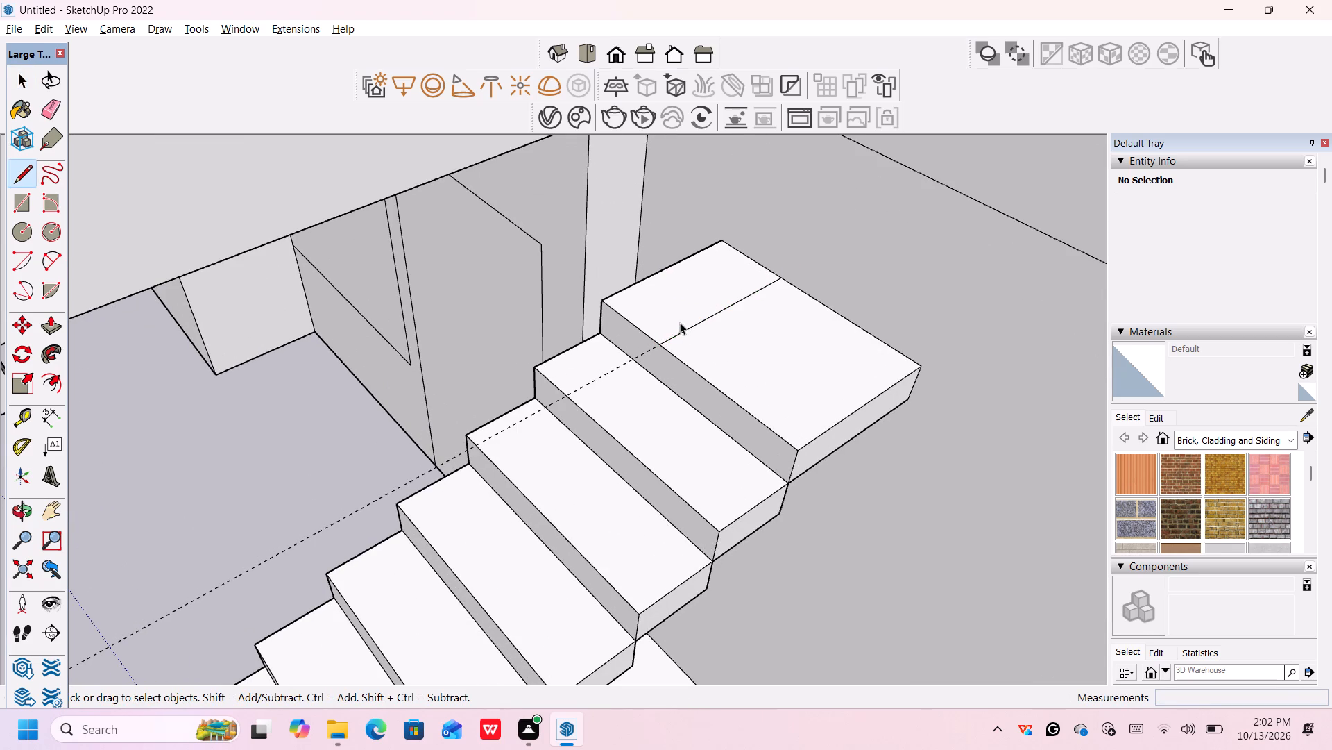
{"action": "left_click", "coordinate": [609, 371]}
{"action": "key", "text": "Delete"}
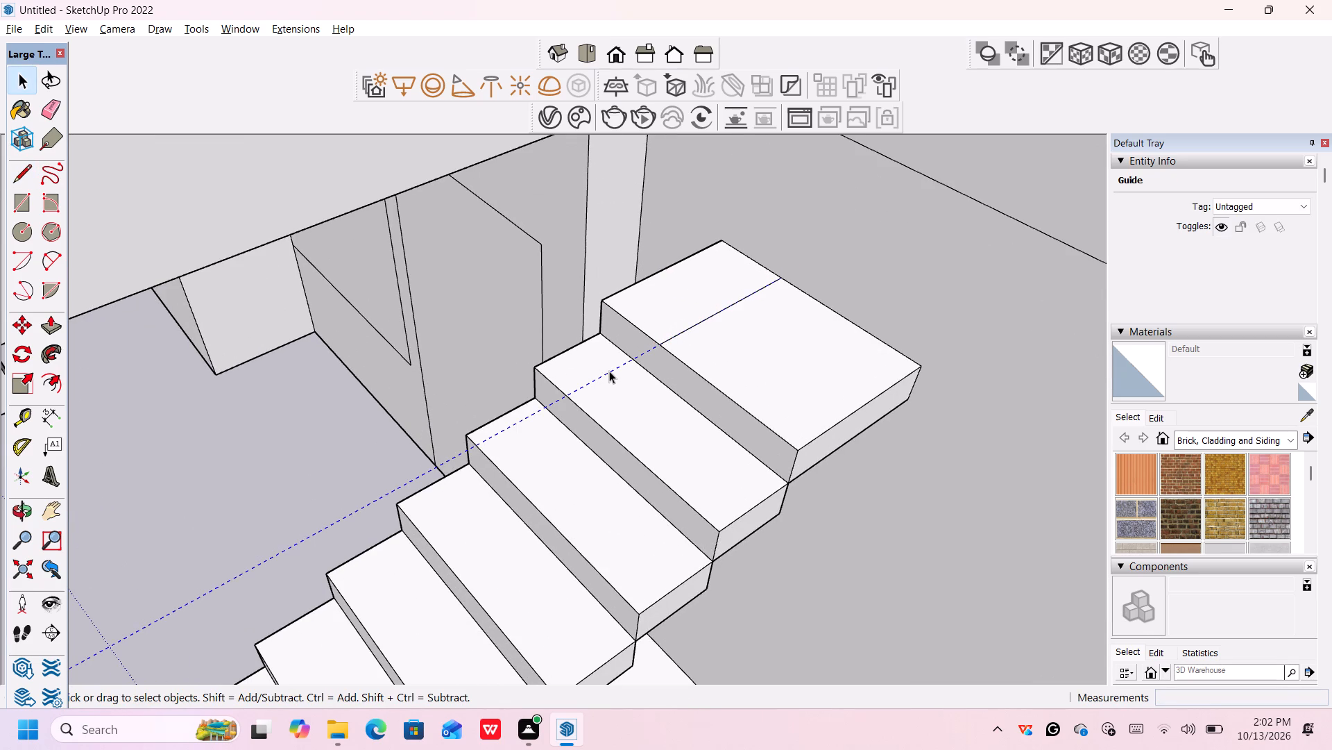
{"action": "scroll", "coordinate": [656, 299], "scroll_direction": "down", "scroll_amount": 4}
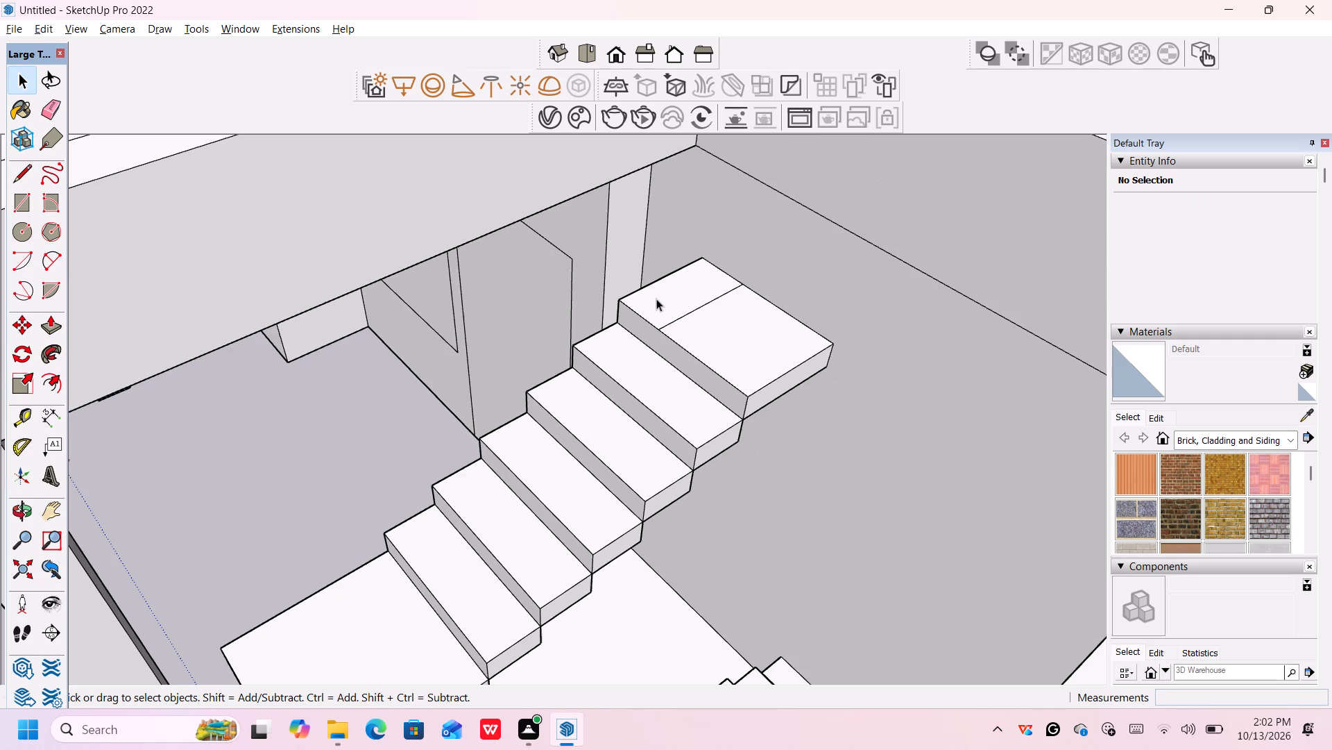
Raise the narrow strip on the top landing's upper face by 6" with Push/Pull to form the first turning step.
{"action": "key", "text": "p"}
{"action": "left_click", "coordinate": [663, 292]}
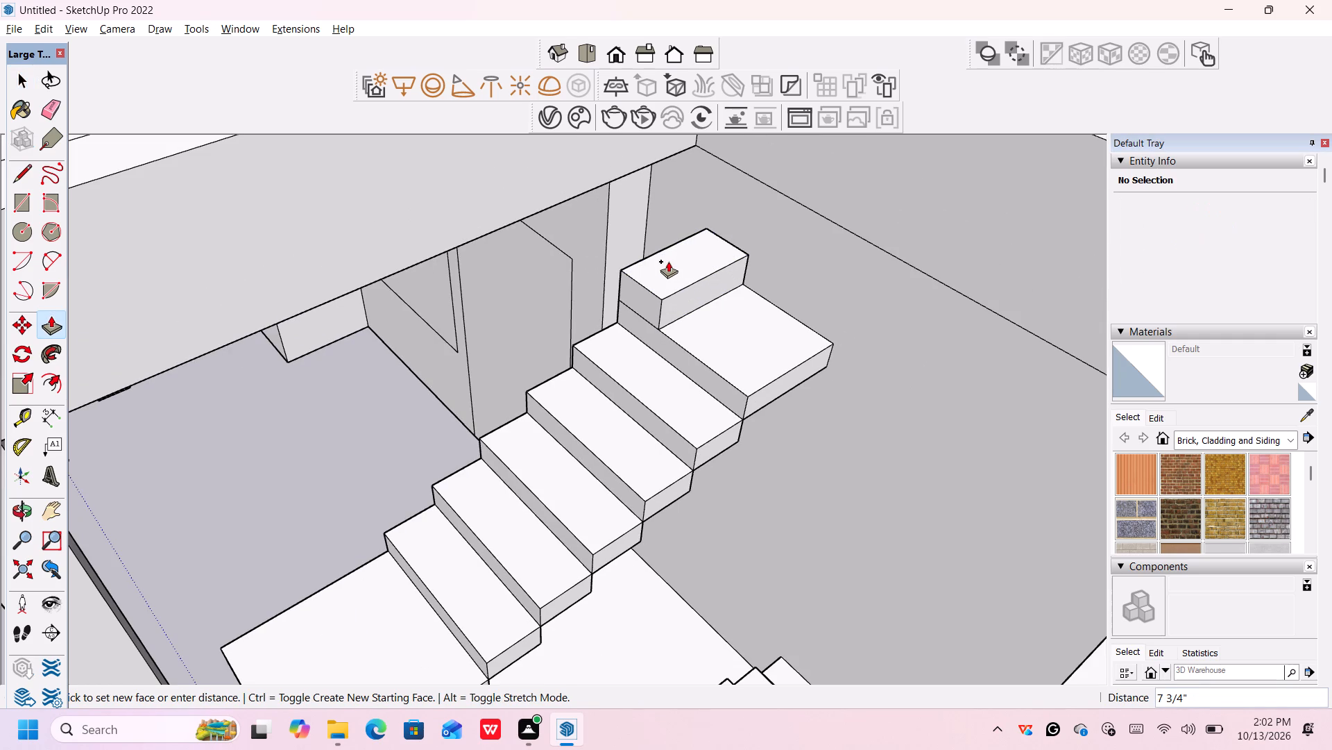
{"action": "key", "text": "6"}
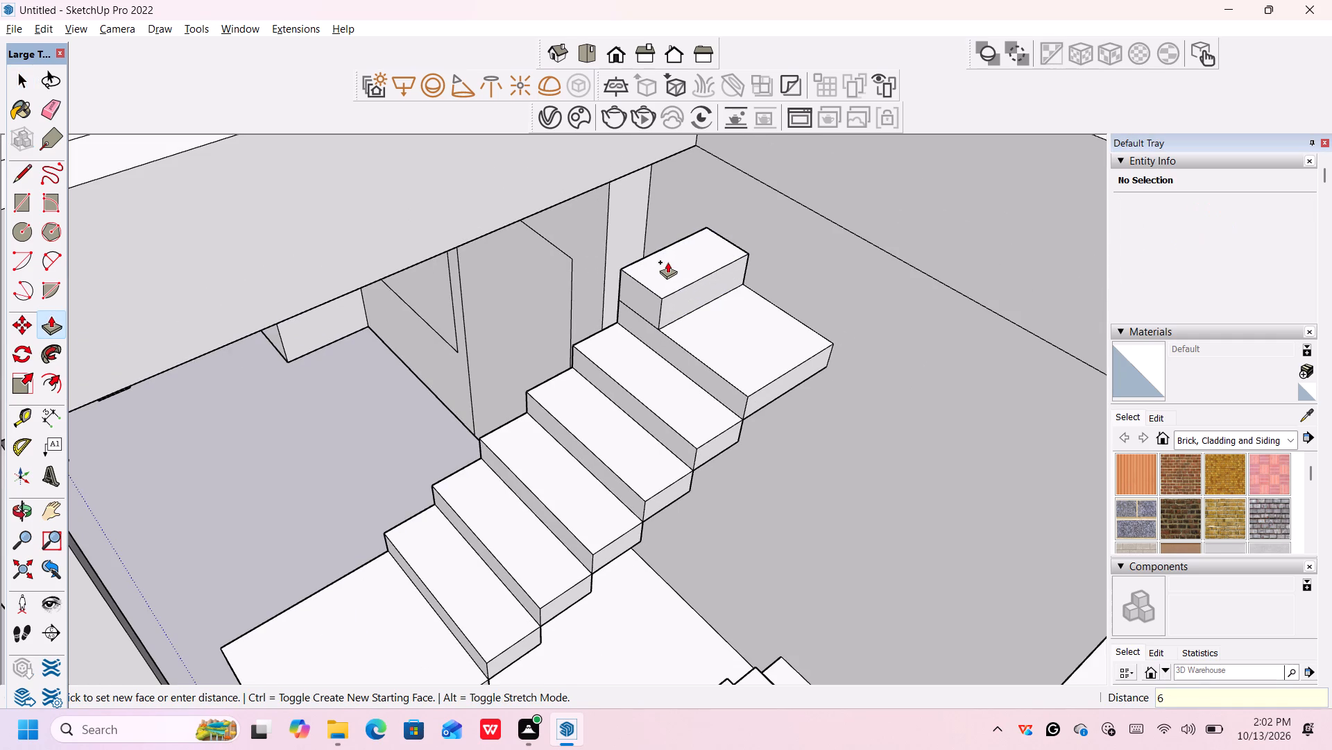
{"action": "key", "text": "shift+quotedbl"}
{"action": "key", "text": "Return"}
Extend the raised step's long side face 1' outward, away from the landing and toward the building's interior.
{"action": "scroll", "coordinate": [667, 269], "scroll_direction": "up", "scroll_amount": 2}
{"action": "scroll", "coordinate": [667, 268], "scroll_direction": "down", "scroll_amount": 2}
{"action": "middle_click_drag", "start_coordinate": [631, 271], "coordinate": [701, 340]}
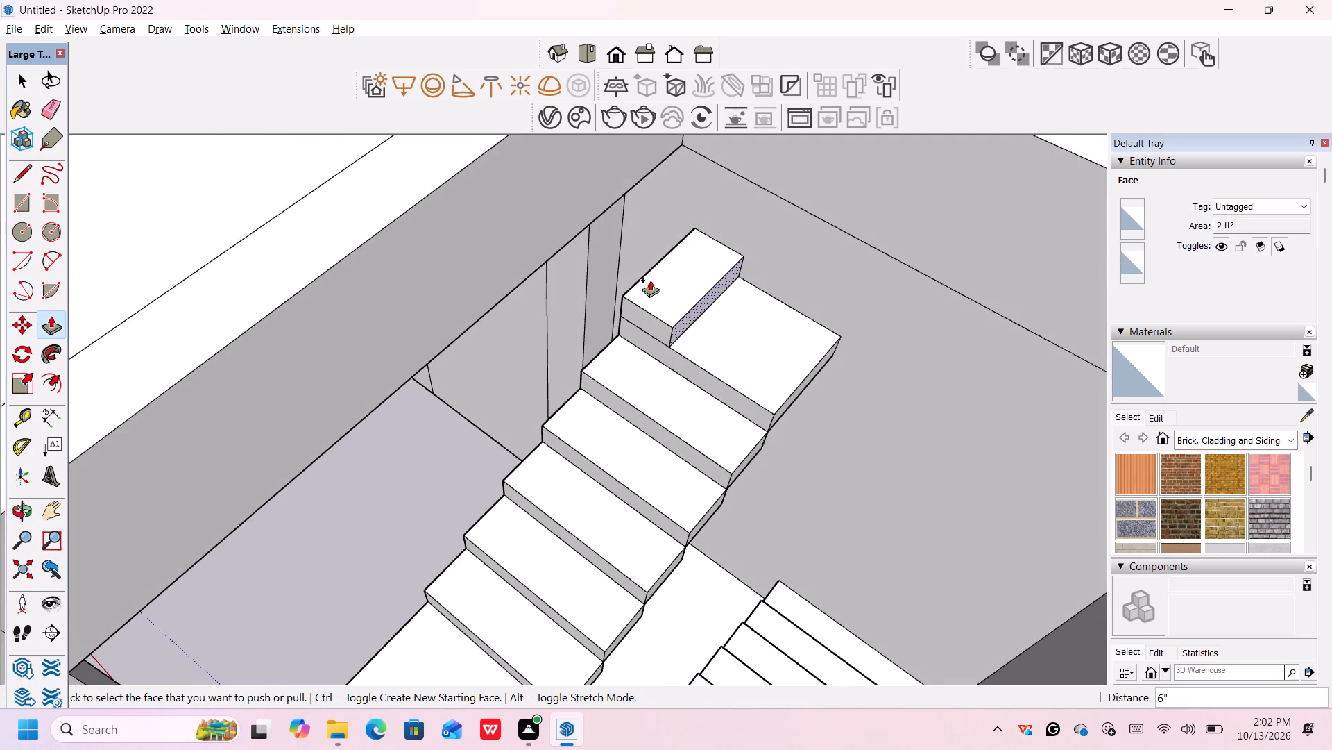
{"action": "scroll", "coordinate": [649, 278], "scroll_direction": "up", "scroll_amount": 5}
{"action": "middle_click_drag", "start_coordinate": [644, 277], "coordinate": [734, 335]}
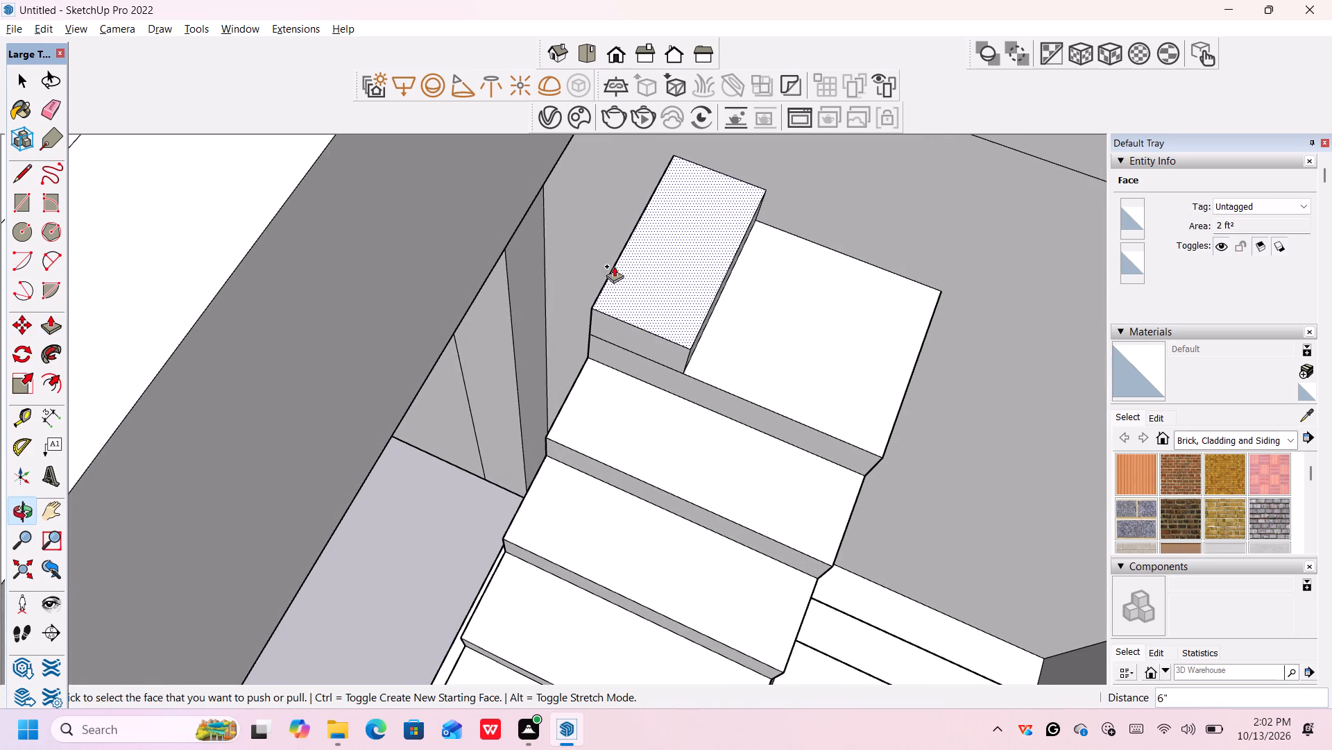
{"action": "scroll", "coordinate": [613, 266], "scroll_direction": "up", "scroll_amount": 6}
{"action": "middle_click_drag", "start_coordinate": [608, 277], "coordinate": [697, 296]}
{"action": "scroll", "coordinate": [604, 274], "scroll_direction": "up", "scroll_amount": 4}
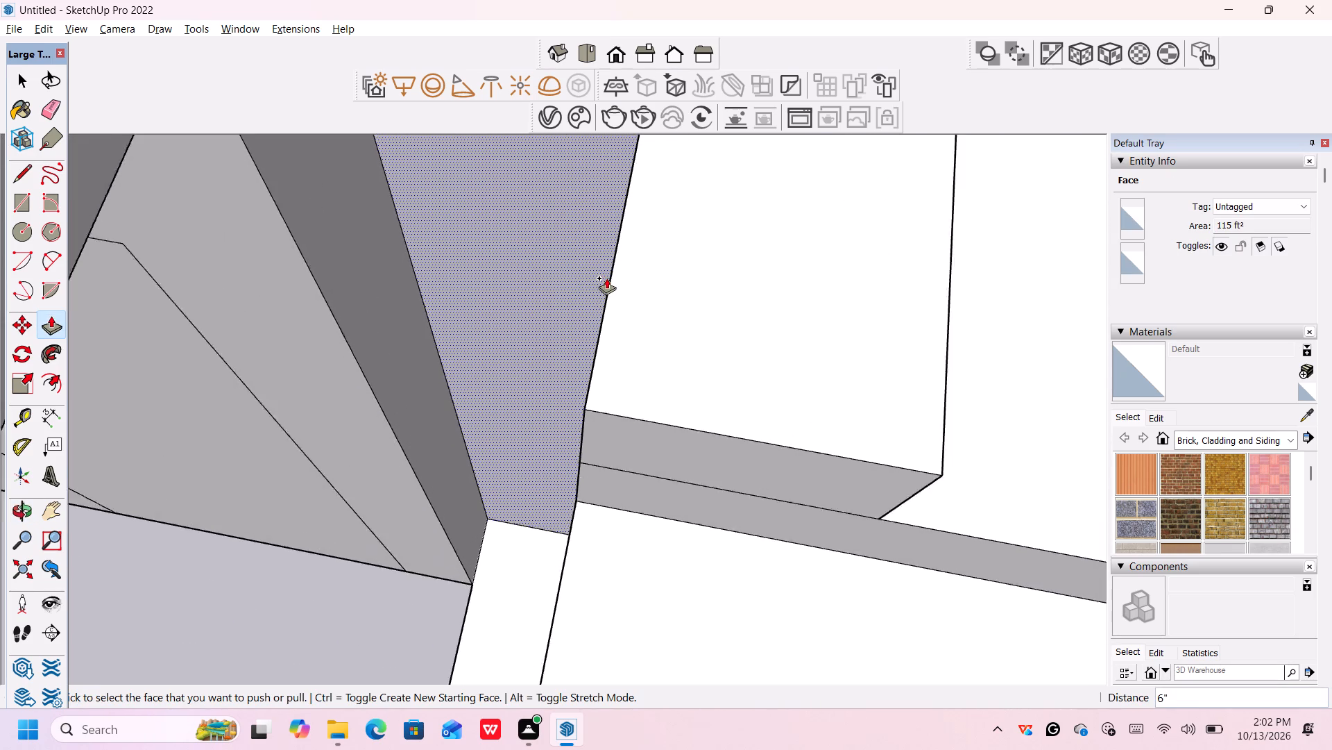
{"action": "scroll", "coordinate": [606, 278], "scroll_direction": "up", "scroll_amount": 2}
{"action": "middle_click_drag", "start_coordinate": [600, 292], "coordinate": [699, 256]}
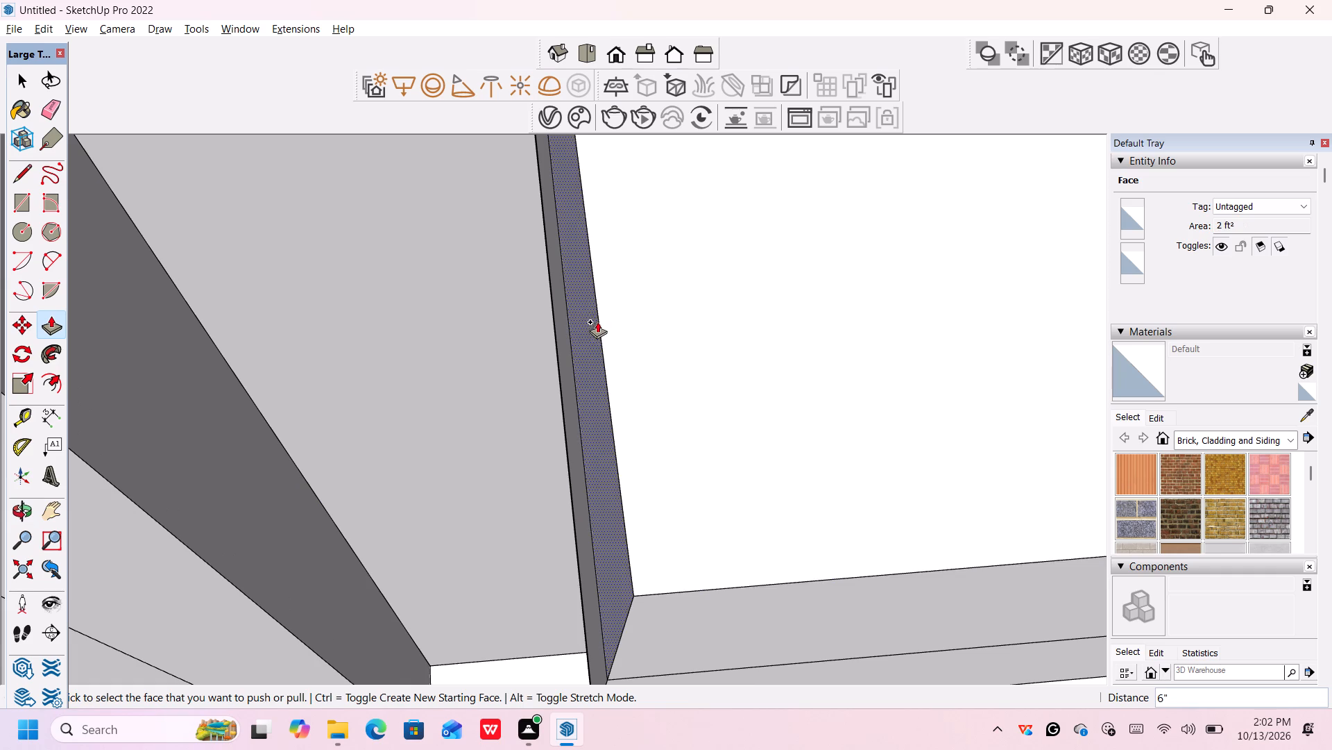
{"action": "left_click", "coordinate": [595, 323]}
{"action": "scroll", "coordinate": [461, 349], "scroll_direction": "down", "scroll_amount": 3}
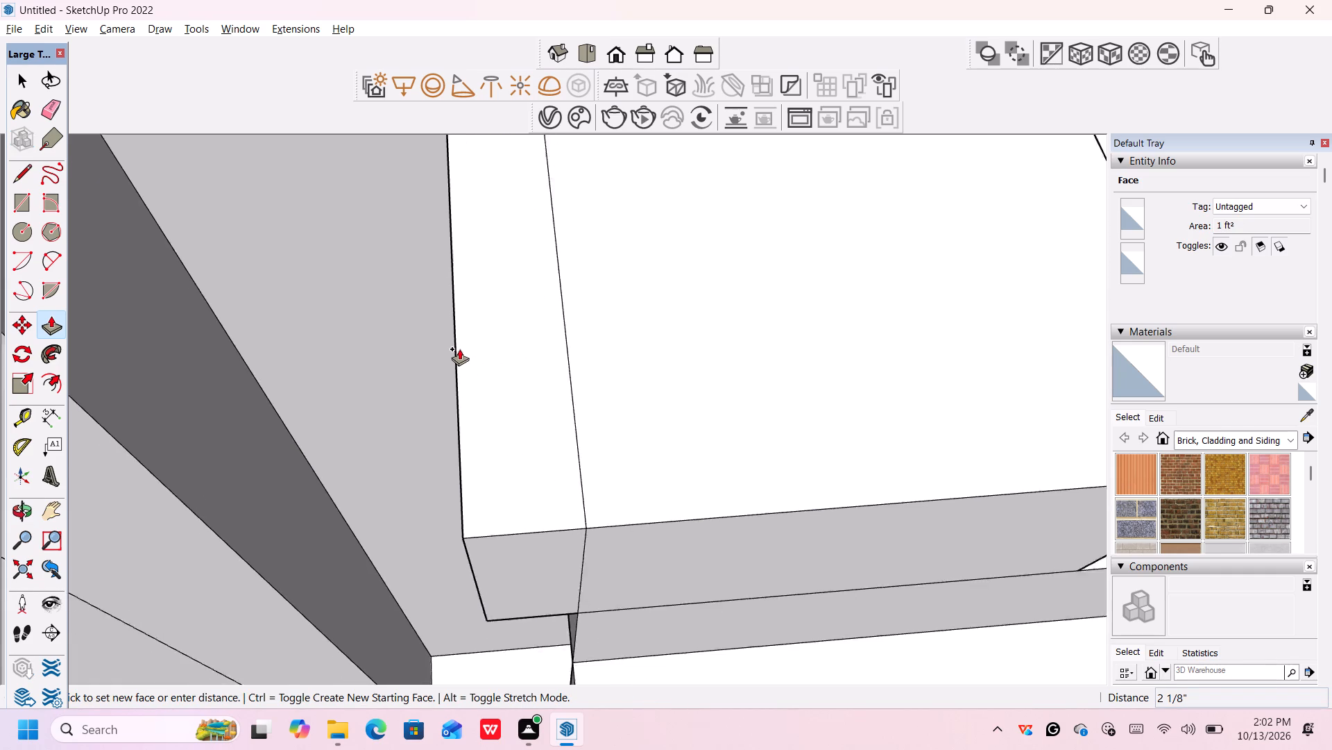
{"action": "scroll", "coordinate": [459, 349], "scroll_direction": "down", "scroll_amount": 9}
{"action": "type", "text": "1'"}
{"action": "key", "text": "Return"}
Raise the upper face of the new 1' extension by 6" to form the next step.
{"action": "scroll", "coordinate": [437, 338], "scroll_direction": "down", "scroll_amount": 11}
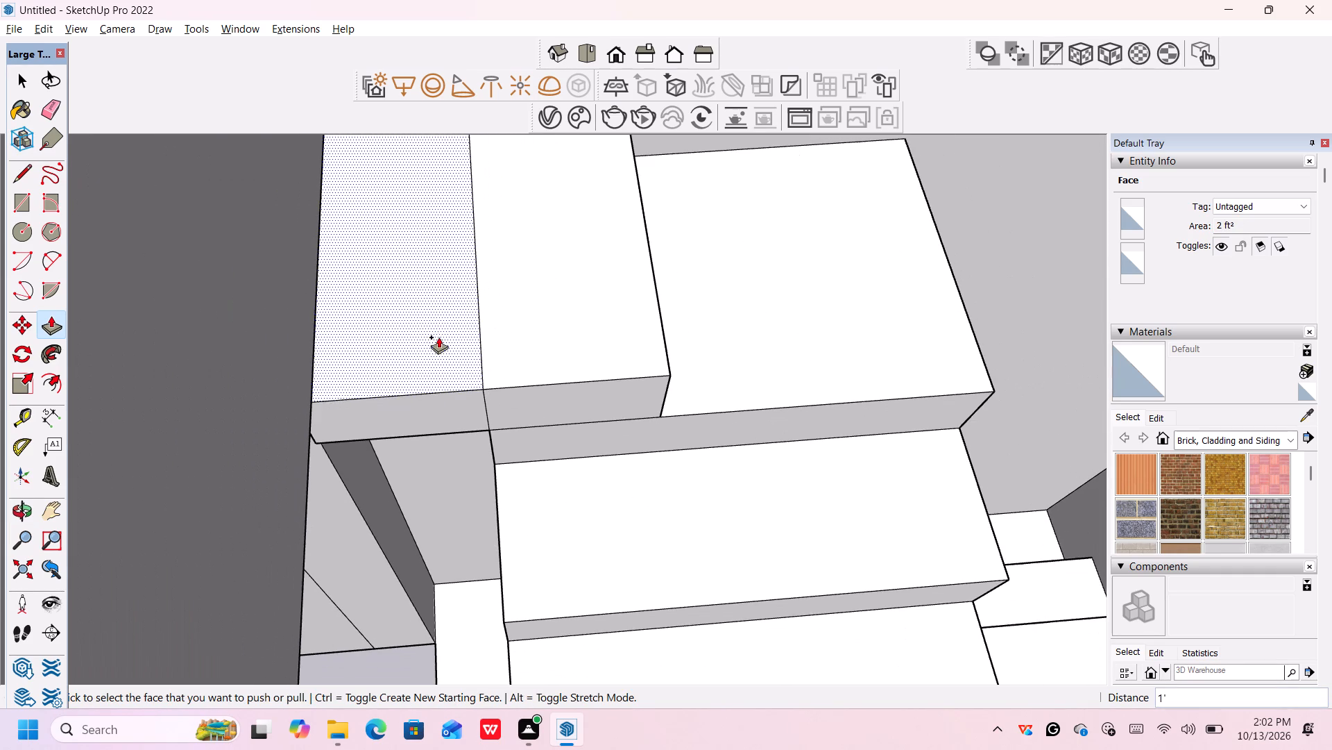
{"action": "middle_click_drag", "start_coordinate": [438, 337], "coordinate": [281, 172]}
{"action": "scroll", "coordinate": [400, 237], "scroll_direction": "up", "scroll_amount": 1}
{"action": "scroll", "coordinate": [402, 237], "scroll_direction": "down", "scroll_amount": 8}
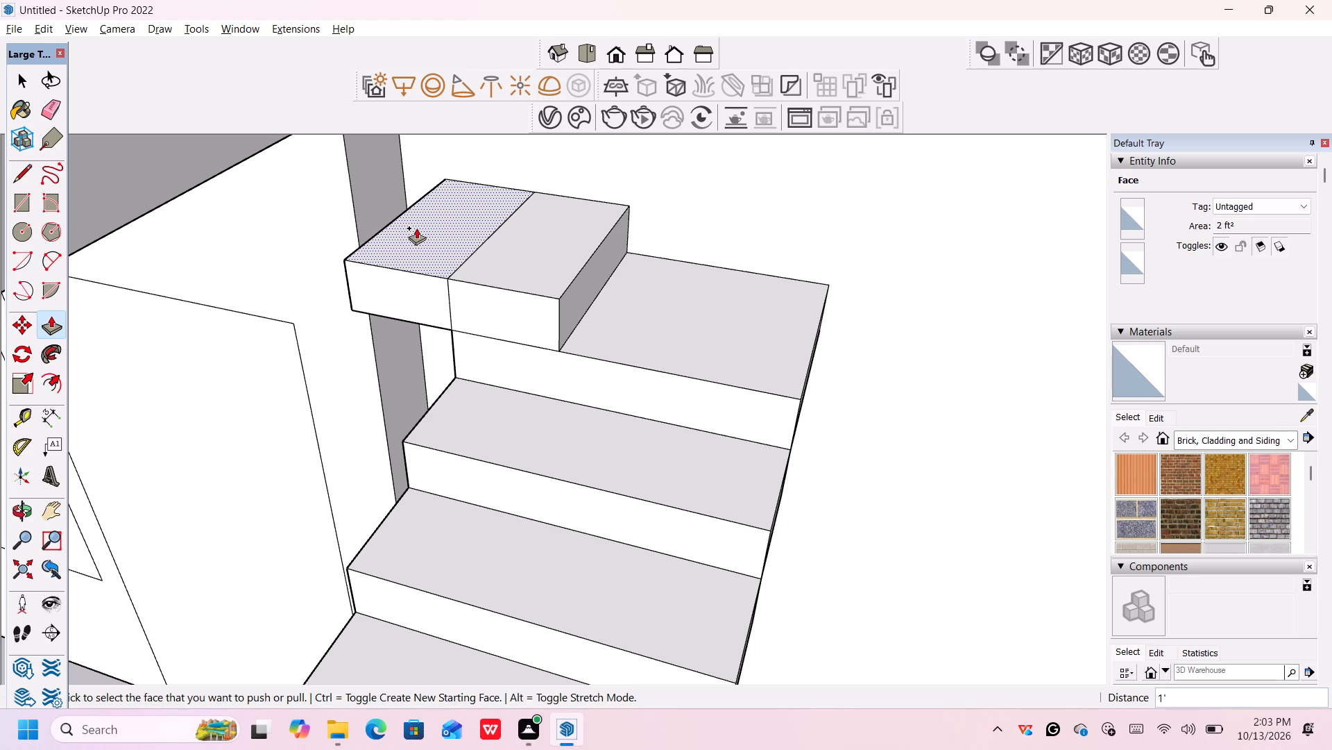
{"action": "left_click", "coordinate": [426, 244]}
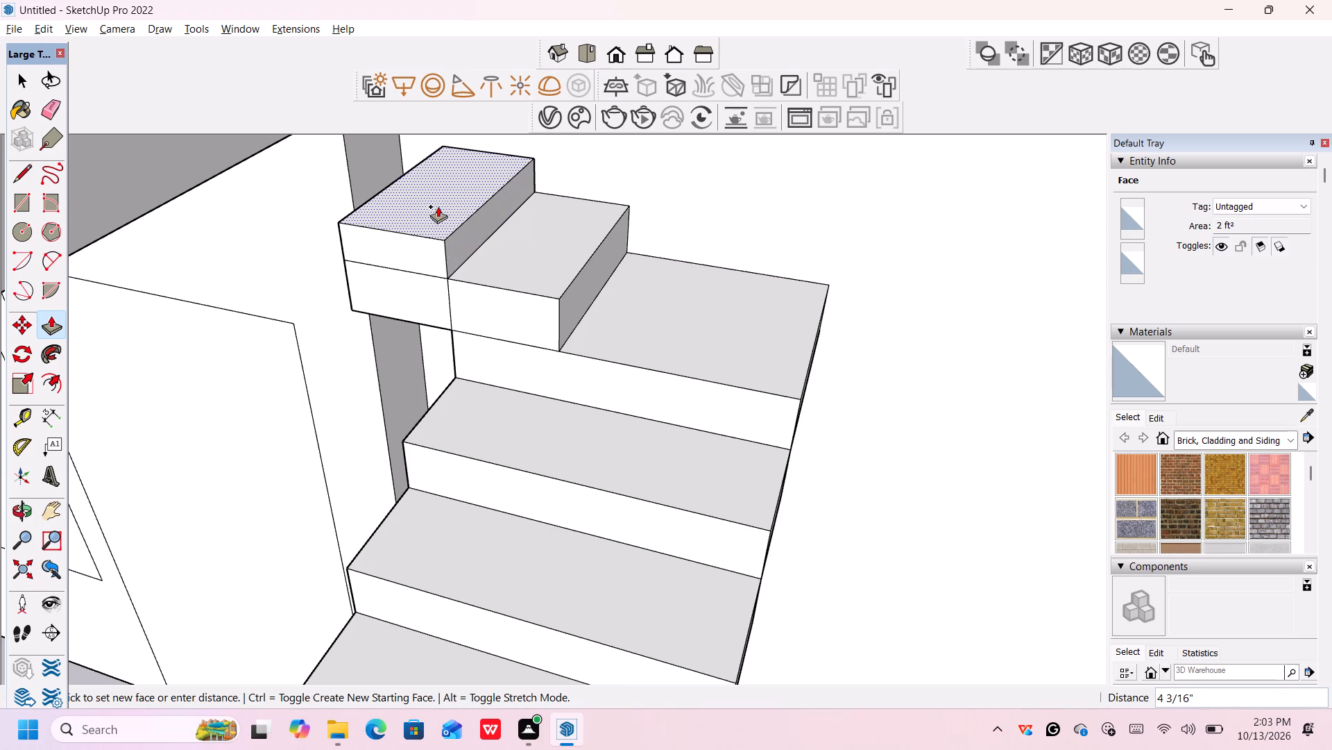
{"action": "key", "text": "6"}
{"action": "key", "text": "shift+quotedbl"}
{"action": "key", "text": "Return"}
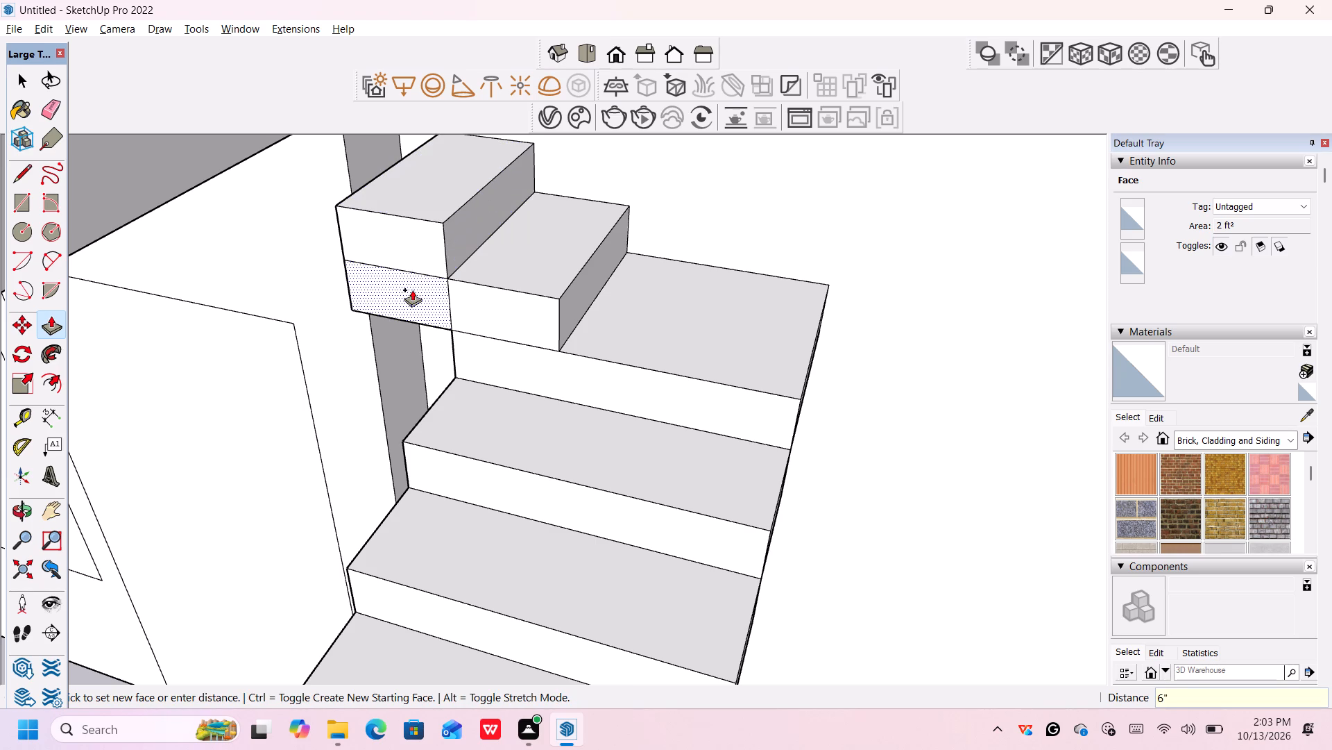
Push the end face of the block beneath the topmost step back 2' through its full length, clearing the step's underside.
{"action": "left_click", "coordinate": [381, 292]}
{"action": "scroll", "coordinate": [377, 268], "scroll_direction": "down", "scroll_amount": 1}
{"action": "middle_click_drag", "start_coordinate": [377, 268], "coordinate": [494, 280]}
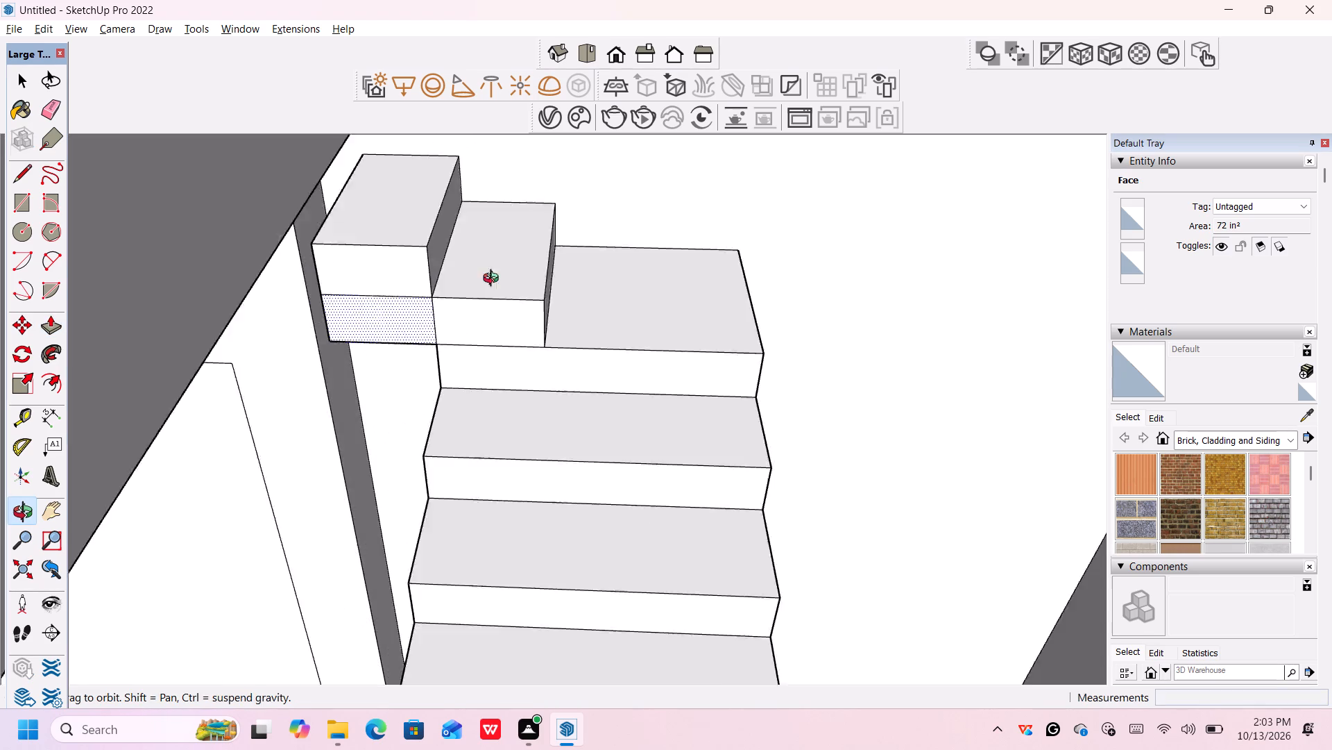
{"action": "middle_click_drag", "start_coordinate": [494, 280], "coordinate": [545, 267]}
{"action": "scroll", "coordinate": [371, 326], "scroll_direction": "up", "scroll_amount": 13}
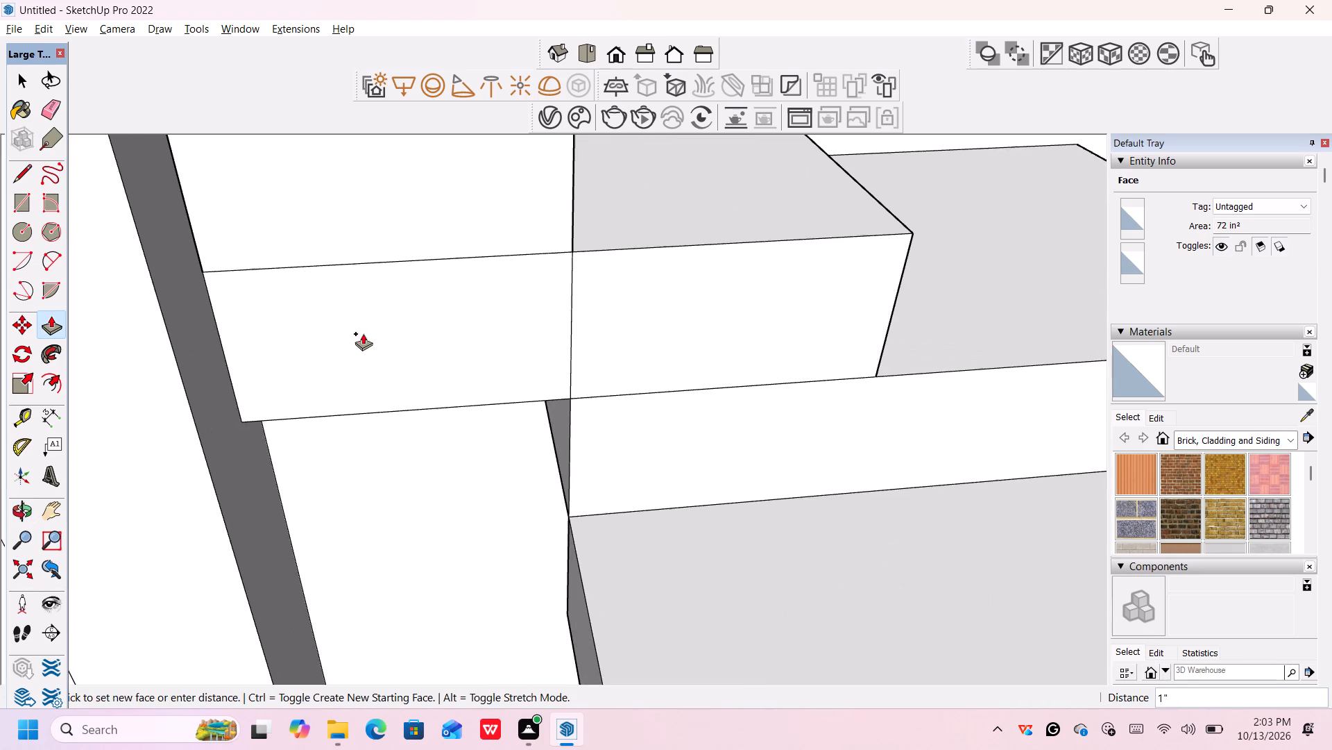
{"action": "middle_click_drag", "start_coordinate": [262, 340], "coordinate": [520, 325]}
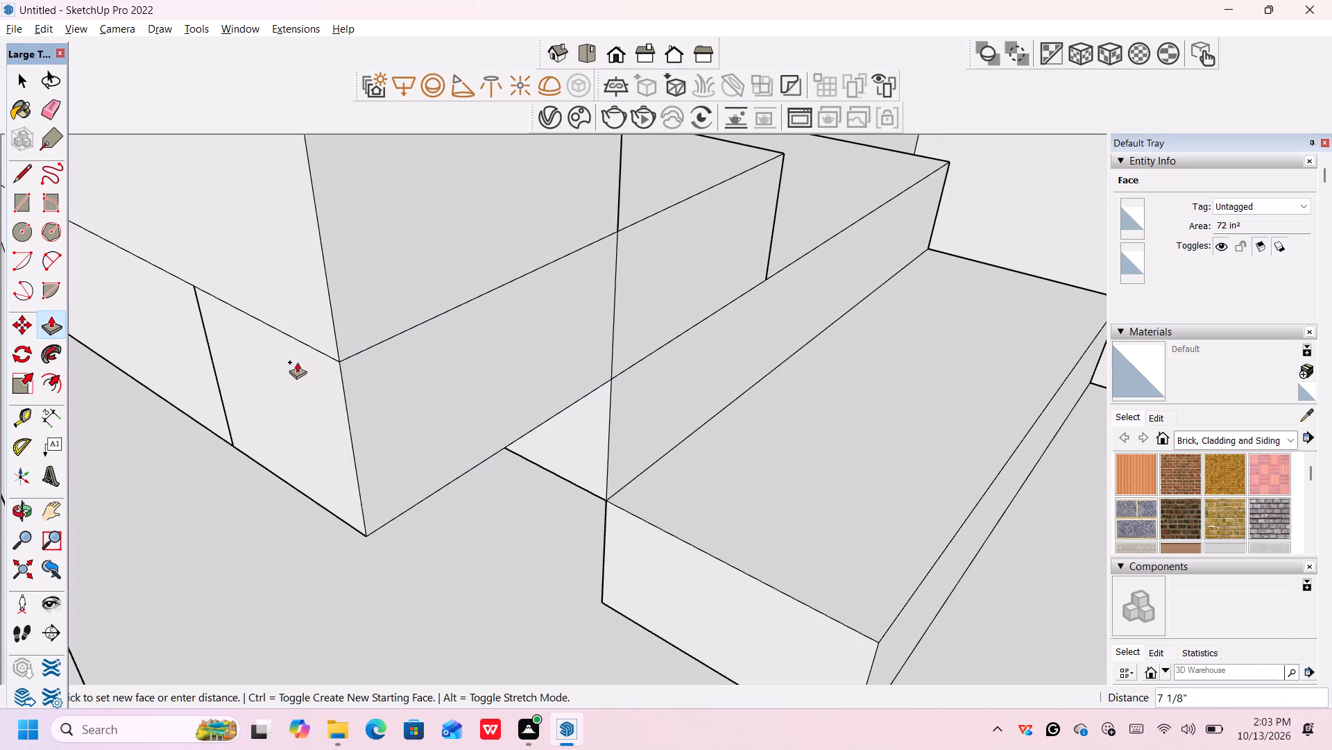
{"action": "scroll", "coordinate": [204, 326], "scroll_direction": "down", "scroll_amount": 13}
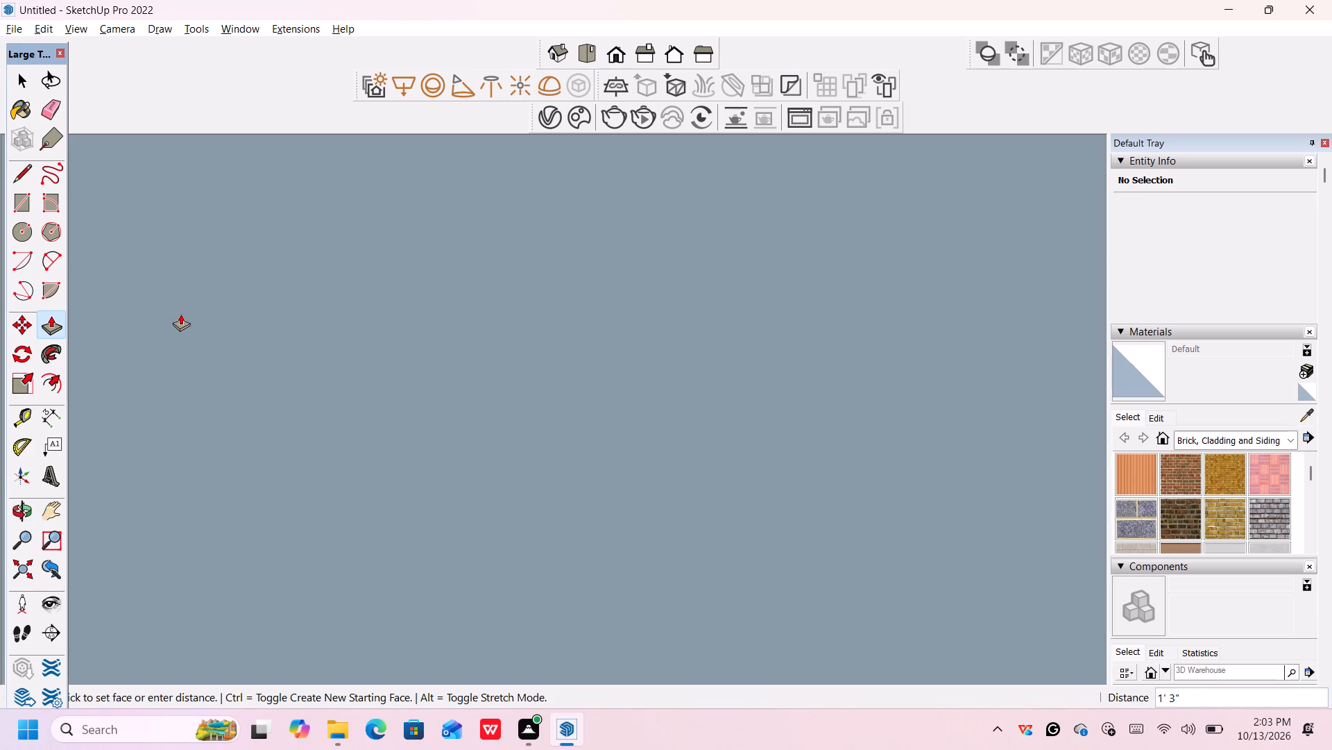
{"action": "scroll", "coordinate": [180, 313], "scroll_direction": "down", "scroll_amount": 1}
{"action": "scroll", "coordinate": [182, 314], "scroll_direction": "up", "scroll_amount": 6}
{"action": "scroll", "coordinate": [199, 332], "scroll_direction": "up", "scroll_amount": 20}
{"action": "scroll", "coordinate": [198, 330], "scroll_direction": "up", "scroll_amount": 20}
{"action": "scroll", "coordinate": [198, 330], "scroll_direction": "up", "scroll_amount": 20}
{"action": "scroll", "coordinate": [198, 330], "scroll_direction": "up", "scroll_amount": 16}
{"action": "scroll", "coordinate": [197, 328], "scroll_direction": "up", "scroll_amount": 14}
{"action": "scroll", "coordinate": [197, 328], "scroll_direction": "up", "scroll_amount": 7}
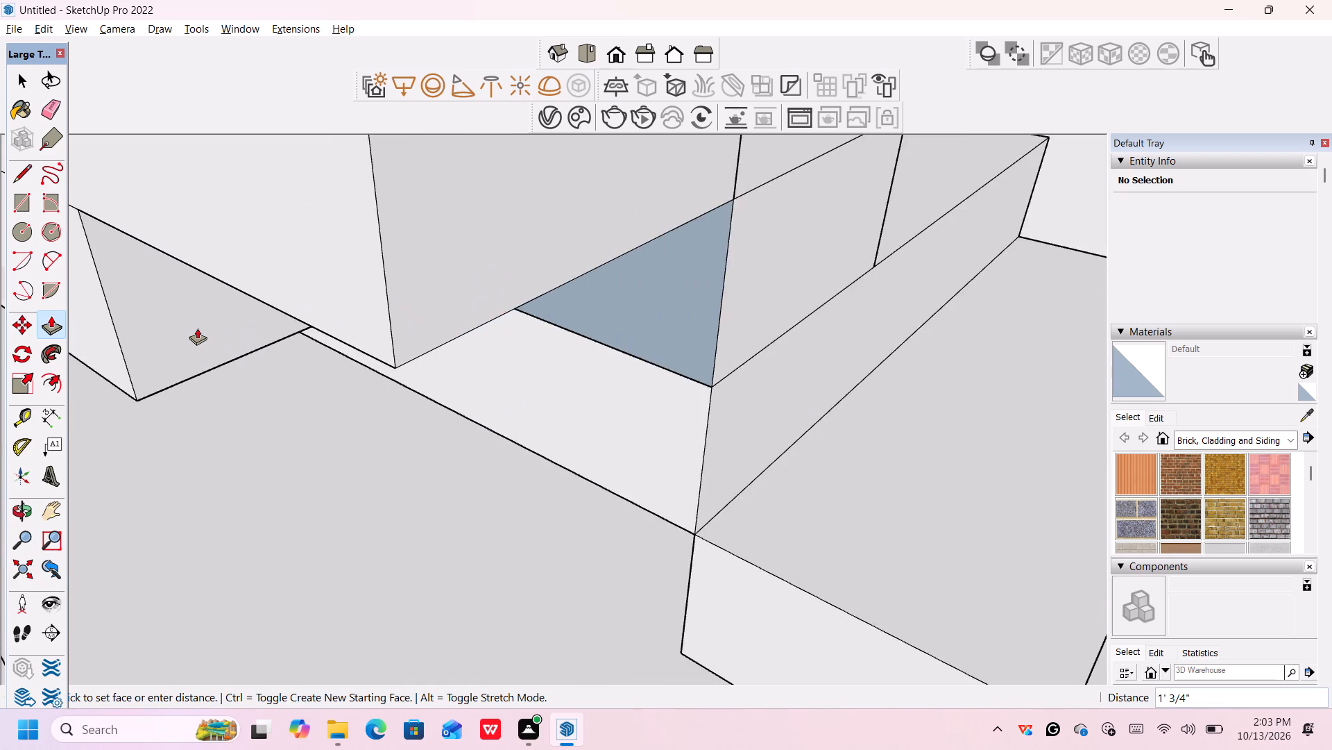
{"action": "scroll", "coordinate": [197, 328], "scroll_direction": "down", "scroll_amount": 5}
{"action": "middle_click_drag", "start_coordinate": [197, 326], "coordinate": [198, 327]}
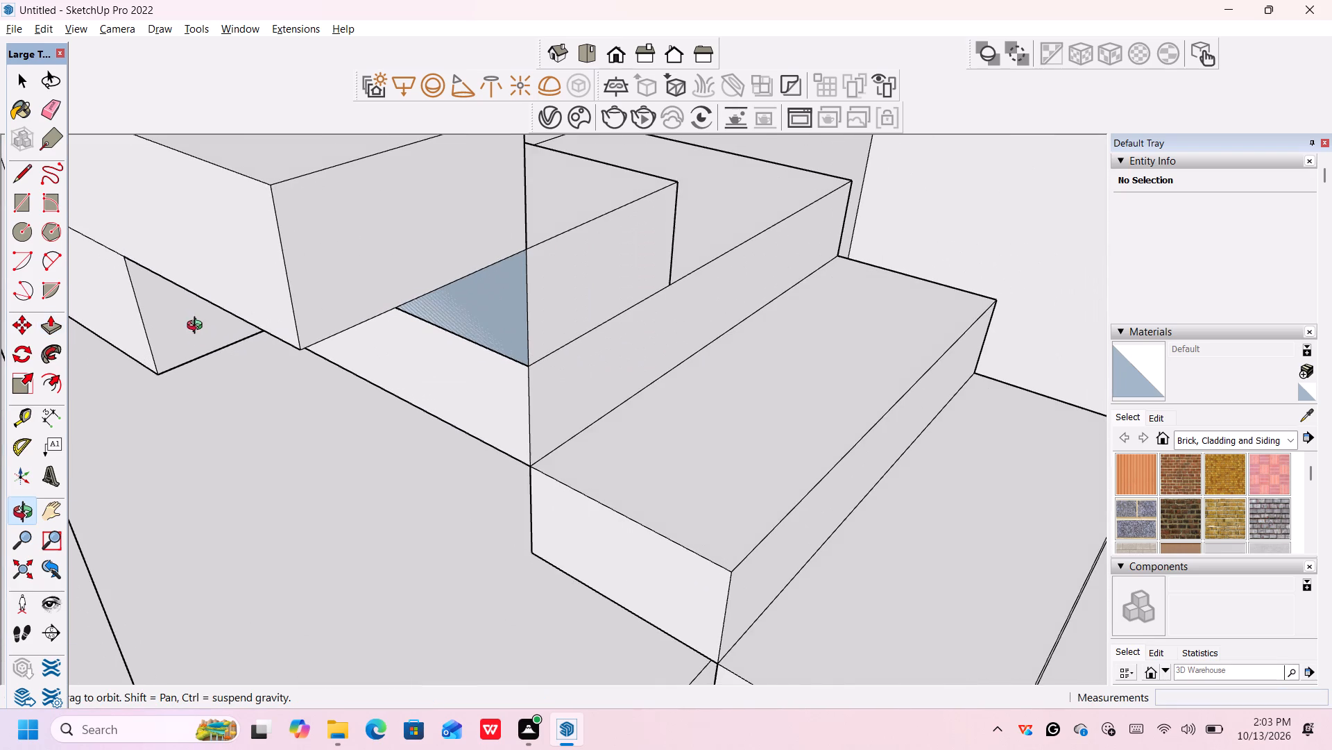
{"action": "middle_click_drag", "start_coordinate": [198, 327], "coordinate": [493, 372]}
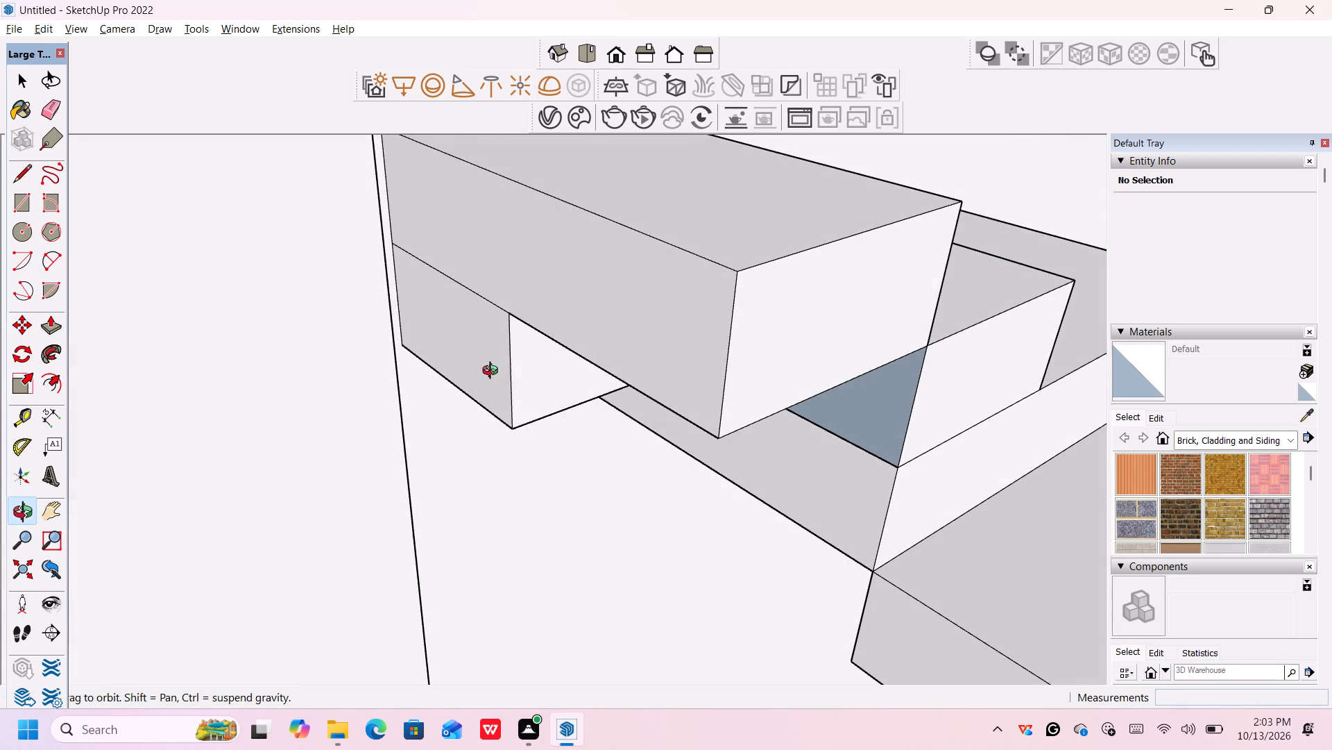
{"action": "middle_click_drag", "start_coordinate": [493, 372], "coordinate": [493, 371]}
{"action": "scroll", "coordinate": [438, 294], "scroll_direction": "up", "scroll_amount": 1}
{"action": "left_click", "coordinate": [437, 292]}
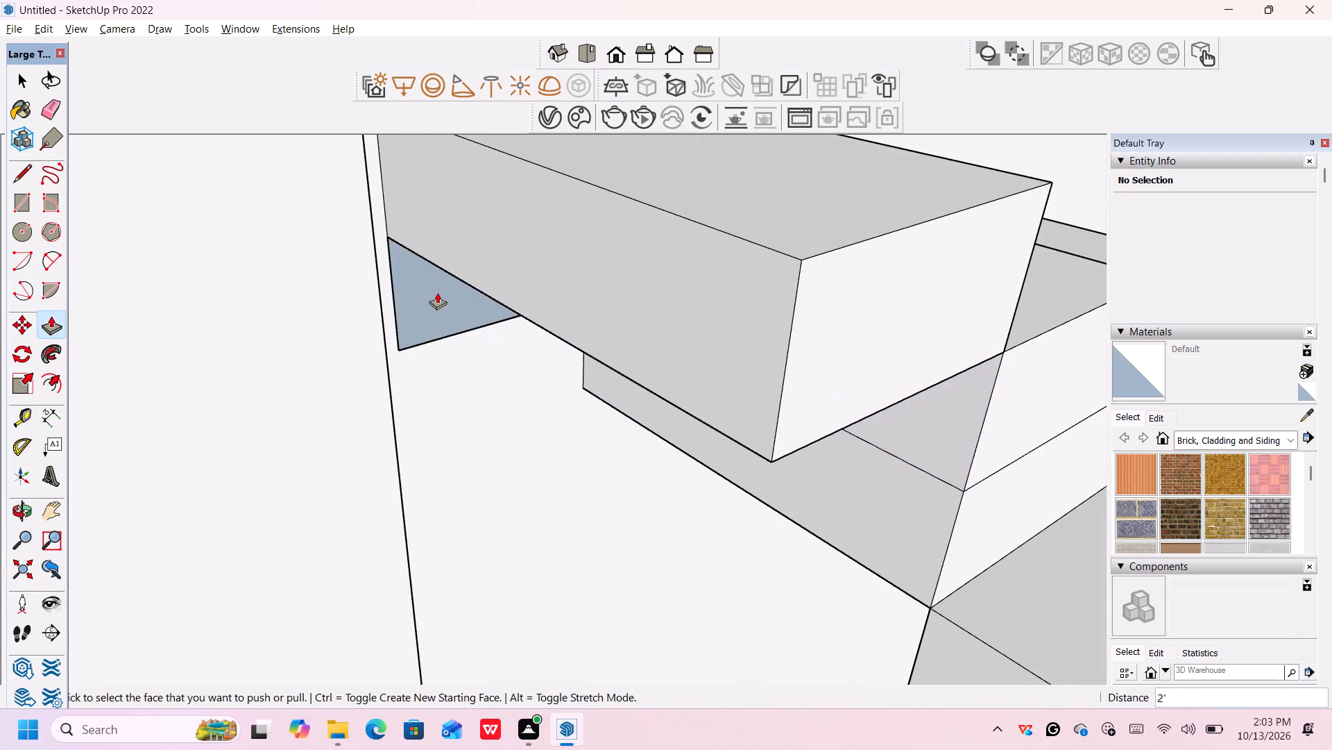
Examine the turned staircase and the whole building from outside at several angles.
{"action": "scroll", "coordinate": [486, 308], "scroll_direction": "down", "scroll_amount": 6}
{"action": "scroll", "coordinate": [485, 306], "scroll_direction": "up", "scroll_amount": 2}
{"action": "scroll", "coordinate": [485, 306], "scroll_direction": "down", "scroll_amount": 11}
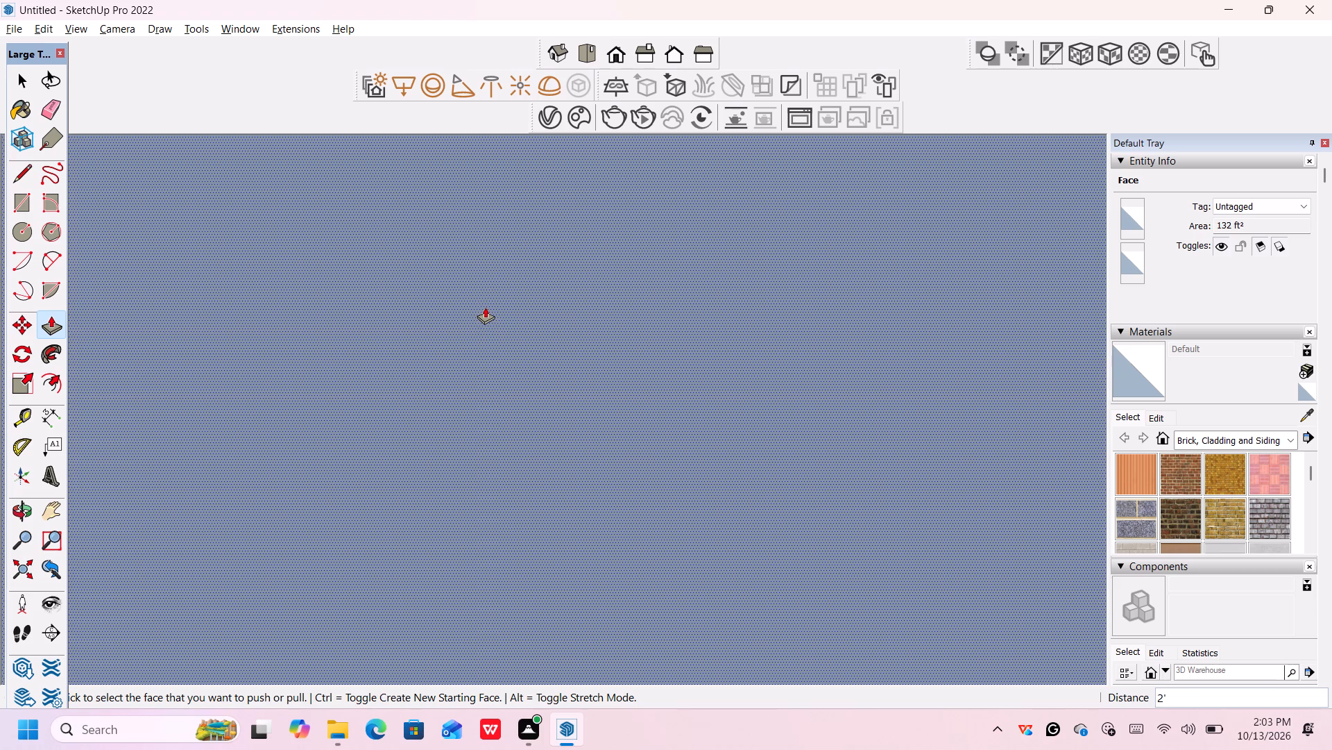
{"action": "scroll", "coordinate": [485, 307], "scroll_direction": "down", "scroll_amount": 20}
{"action": "scroll", "coordinate": [593, 326], "scroll_direction": "down", "scroll_amount": 11}
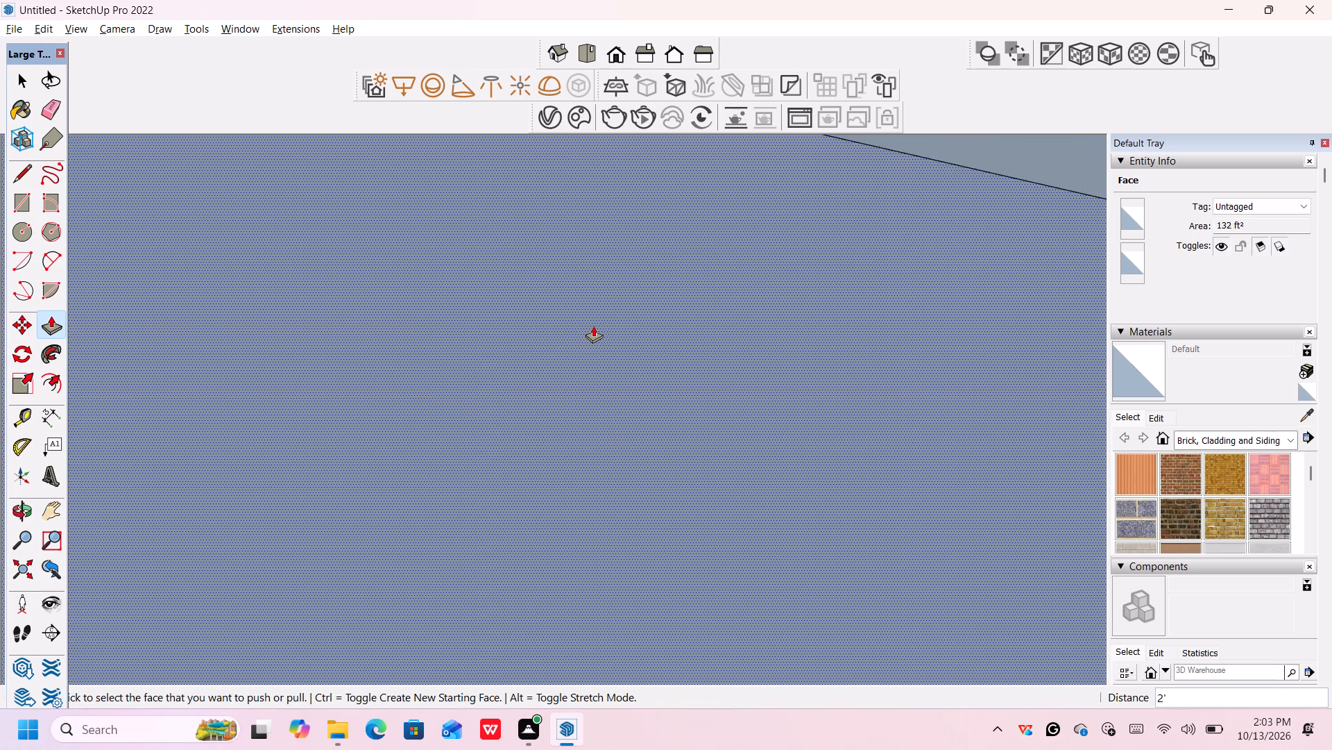
{"action": "scroll", "coordinate": [593, 326], "scroll_direction": "down", "scroll_amount": 20}
{"action": "scroll", "coordinate": [593, 326], "scroll_direction": "down", "scroll_amount": 19}
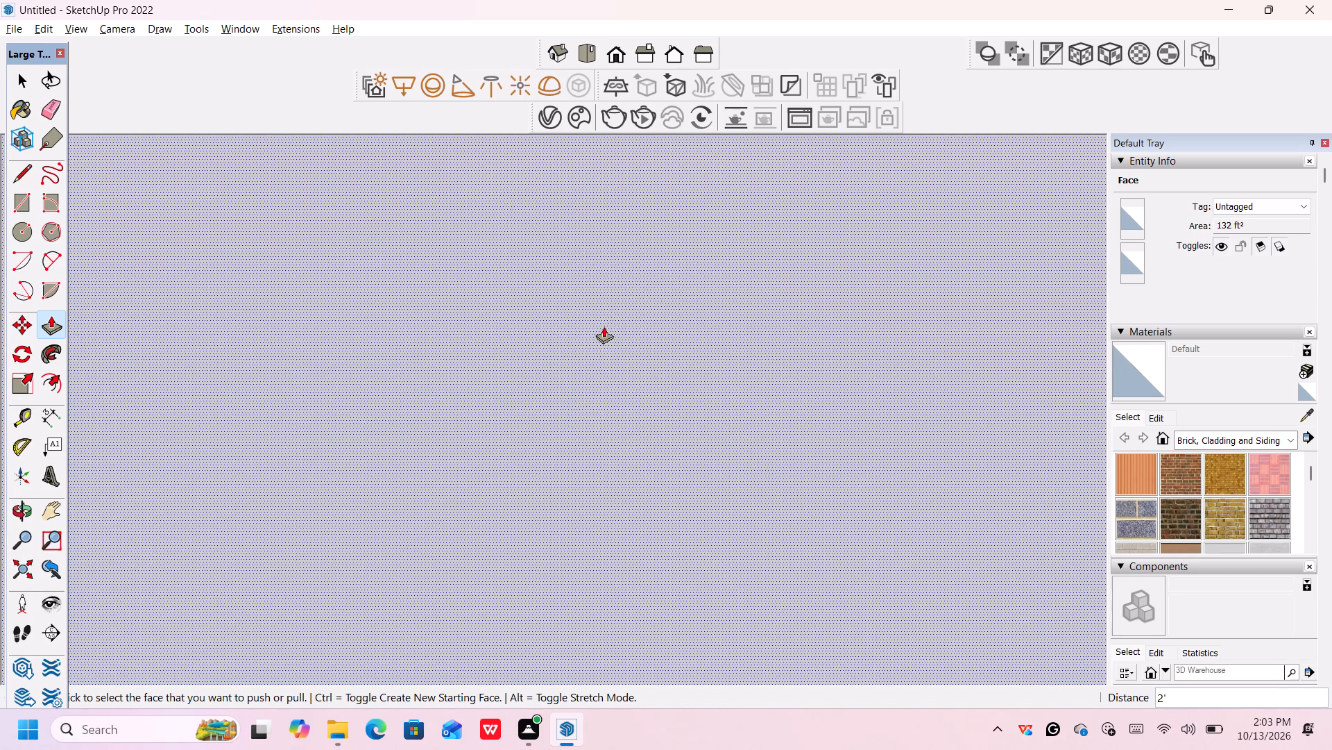
{"action": "scroll", "coordinate": [604, 326], "scroll_direction": "down", "scroll_amount": 20}
{"action": "scroll", "coordinate": [604, 326], "scroll_direction": "down", "scroll_amount": 18}
{"action": "scroll", "coordinate": [642, 319], "scroll_direction": "down", "scroll_amount": 20}
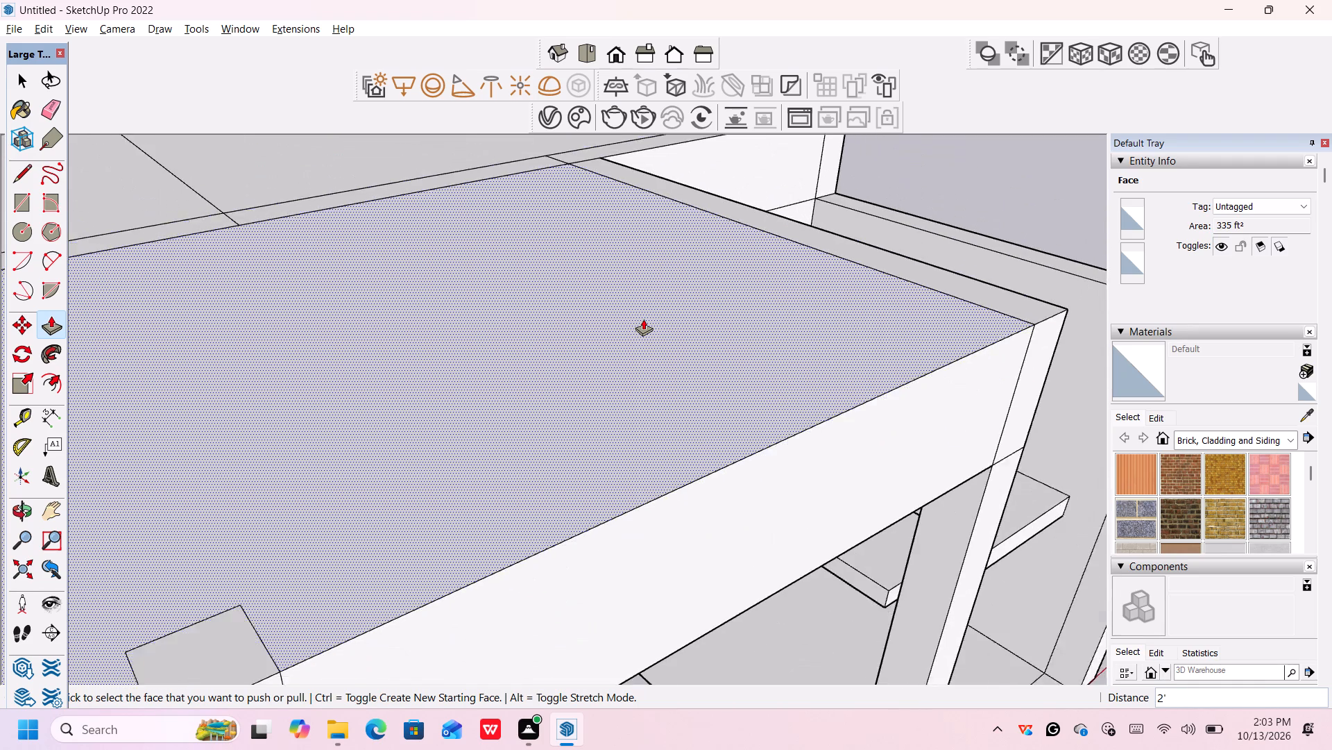
{"action": "scroll", "coordinate": [643, 319], "scroll_direction": "down", "scroll_amount": 13}
{"action": "scroll", "coordinate": [756, 368], "scroll_direction": "down", "scroll_amount": 6}
{"action": "scroll", "coordinate": [819, 385], "scroll_direction": "down", "scroll_amount": 5}
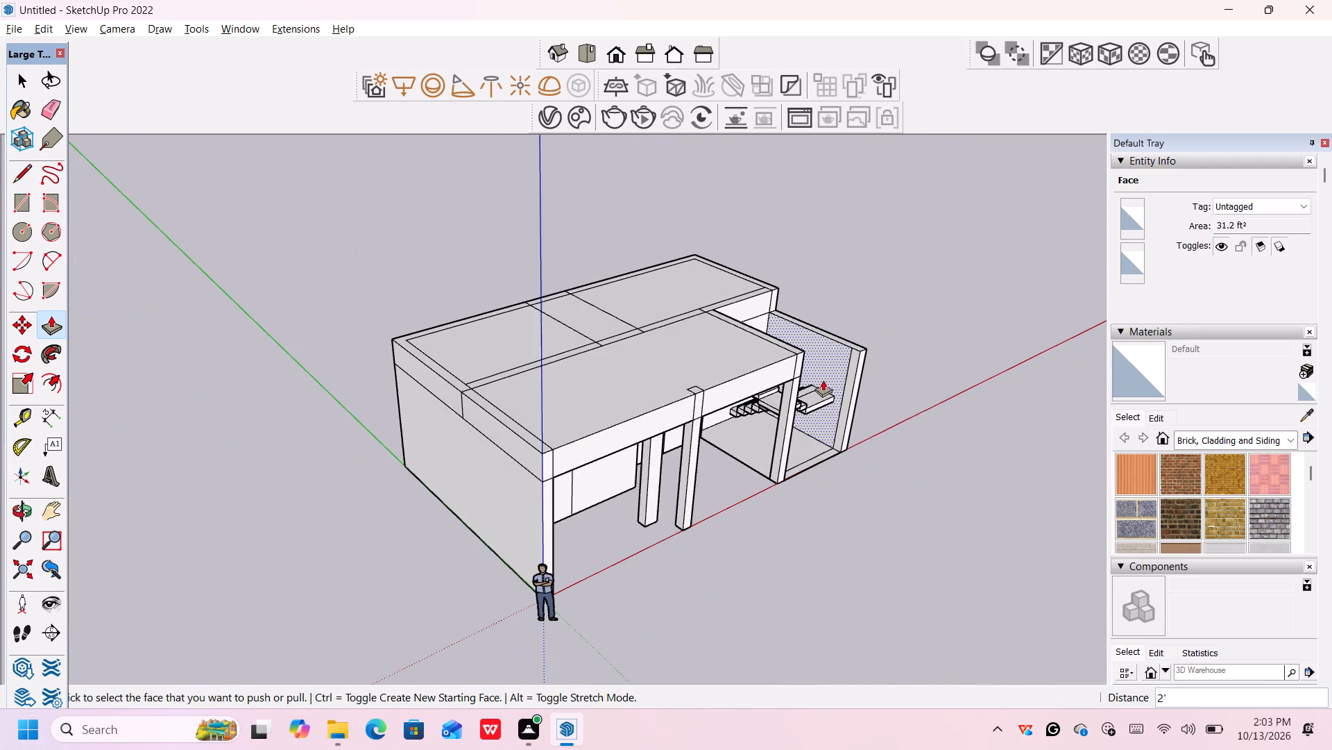
{"action": "middle_click_drag", "start_coordinate": [916, 413], "coordinate": [499, 321]}
{"action": "scroll", "coordinate": [900, 405], "scroll_direction": "down", "scroll_amount": 1}
{"action": "scroll", "coordinate": [724, 397], "scroll_direction": "up", "scroll_amount": 2}
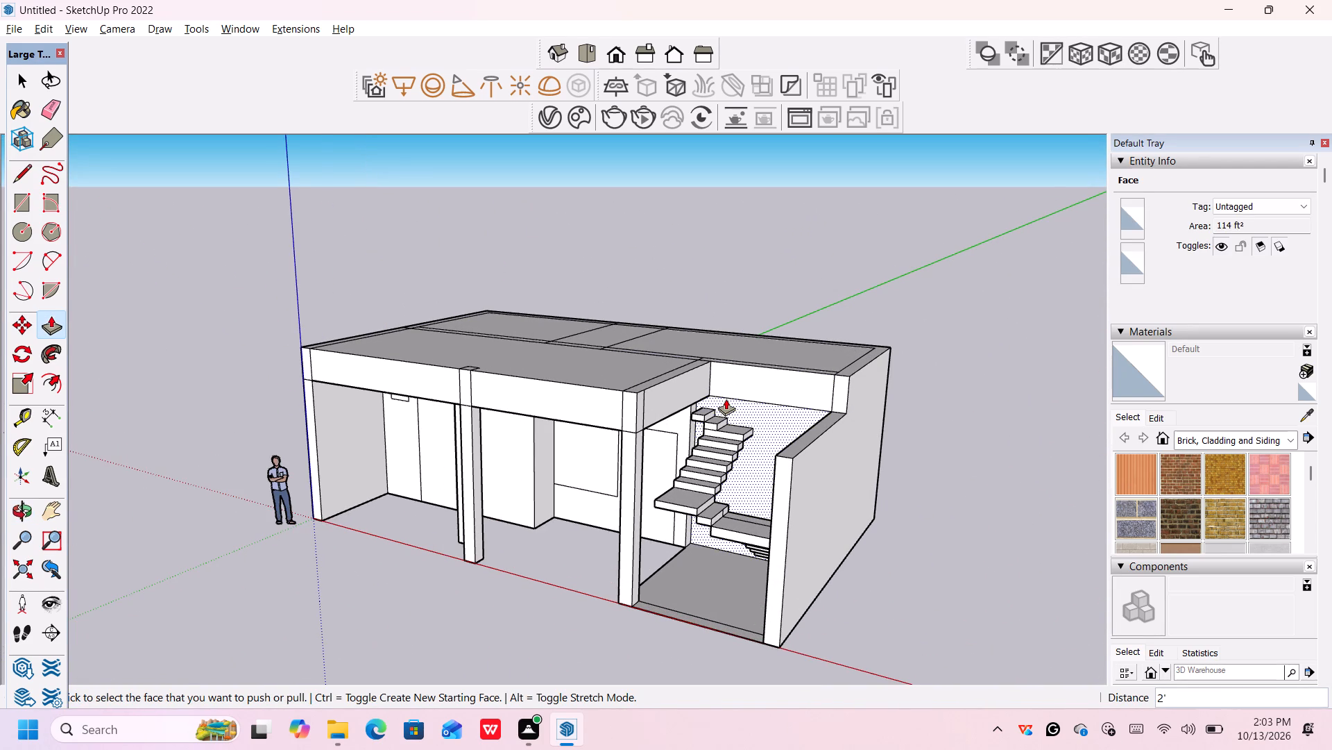
{"action": "middle_click_drag", "start_coordinate": [721, 448], "coordinate": [706, 420]}
{"action": "scroll", "coordinate": [707, 423], "scroll_direction": "up", "scroll_amount": 1}
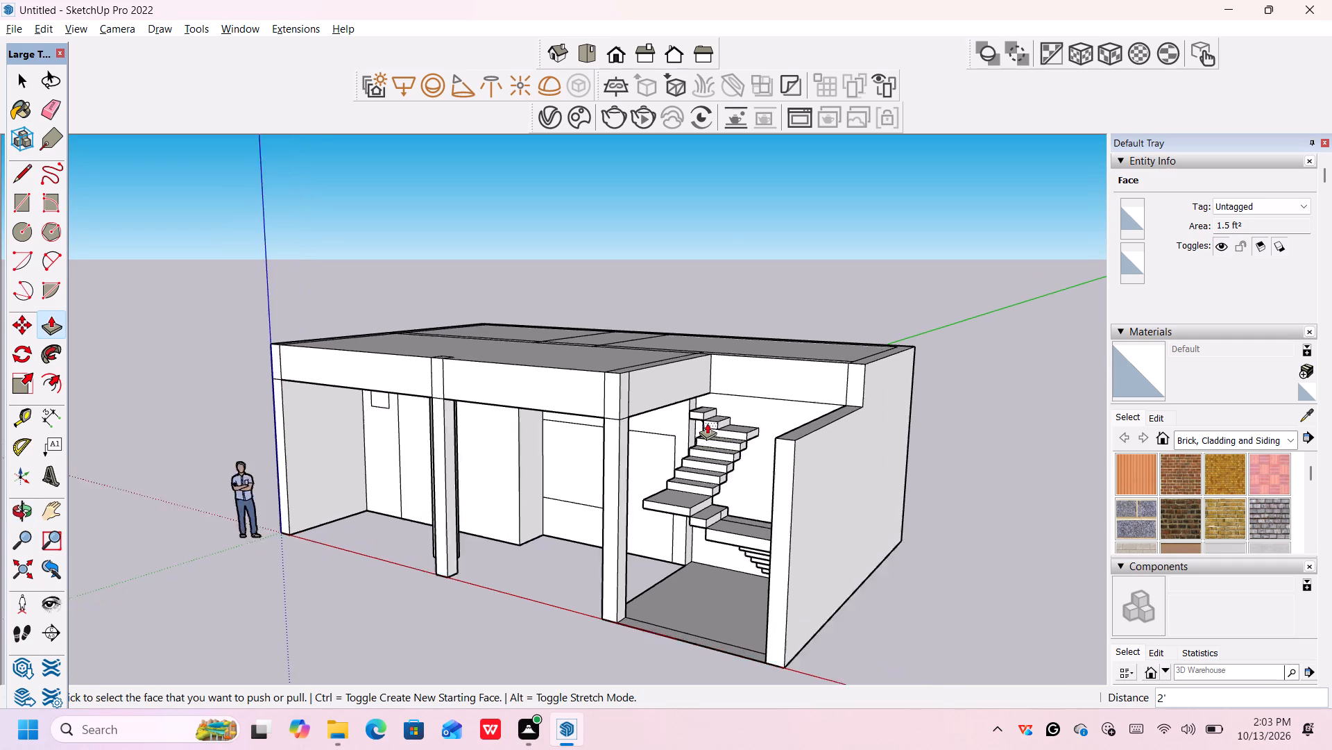
{"action": "scroll", "coordinate": [707, 423], "scroll_direction": "up", "scroll_amount": 4}
{"action": "scroll", "coordinate": [746, 420], "scroll_direction": "down", "scroll_amount": 3}
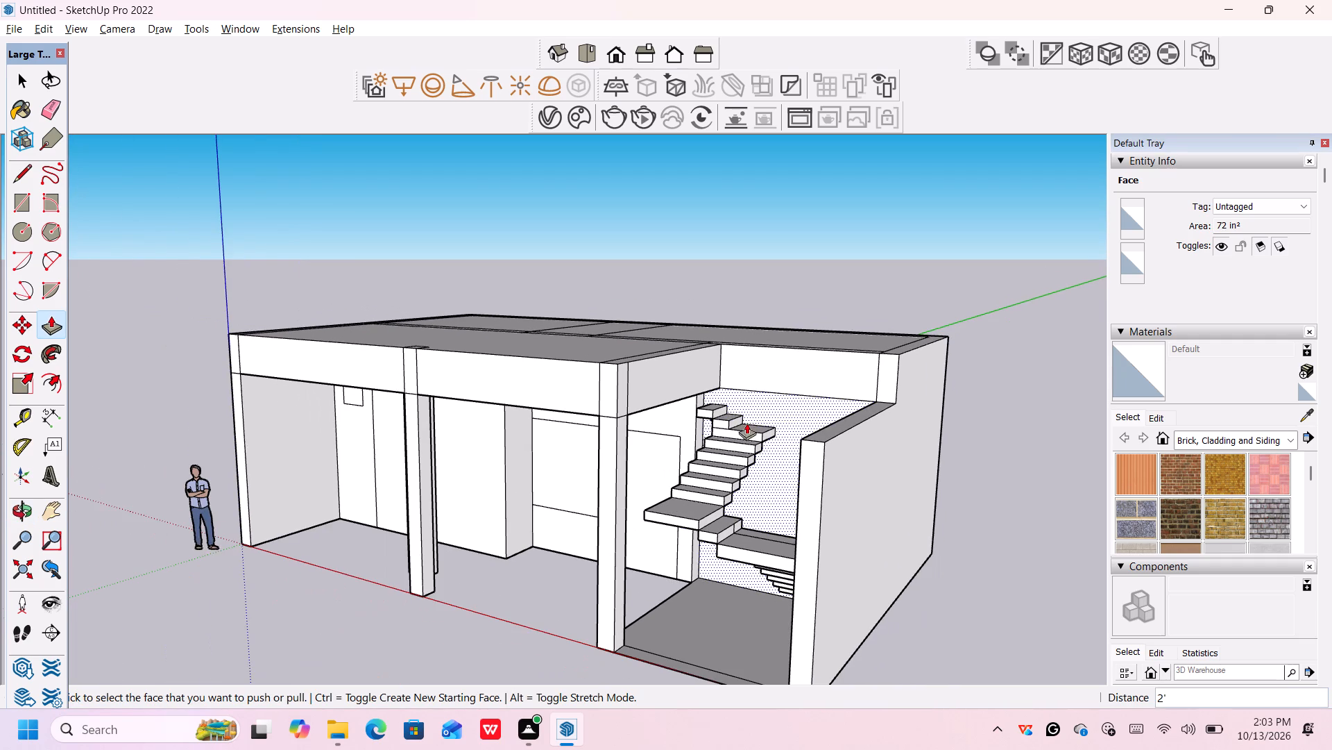
{"action": "middle_click_drag", "start_coordinate": [748, 440], "coordinate": [758, 493]}
{"action": "scroll", "coordinate": [732, 439], "scroll_direction": "up", "scroll_amount": 3}
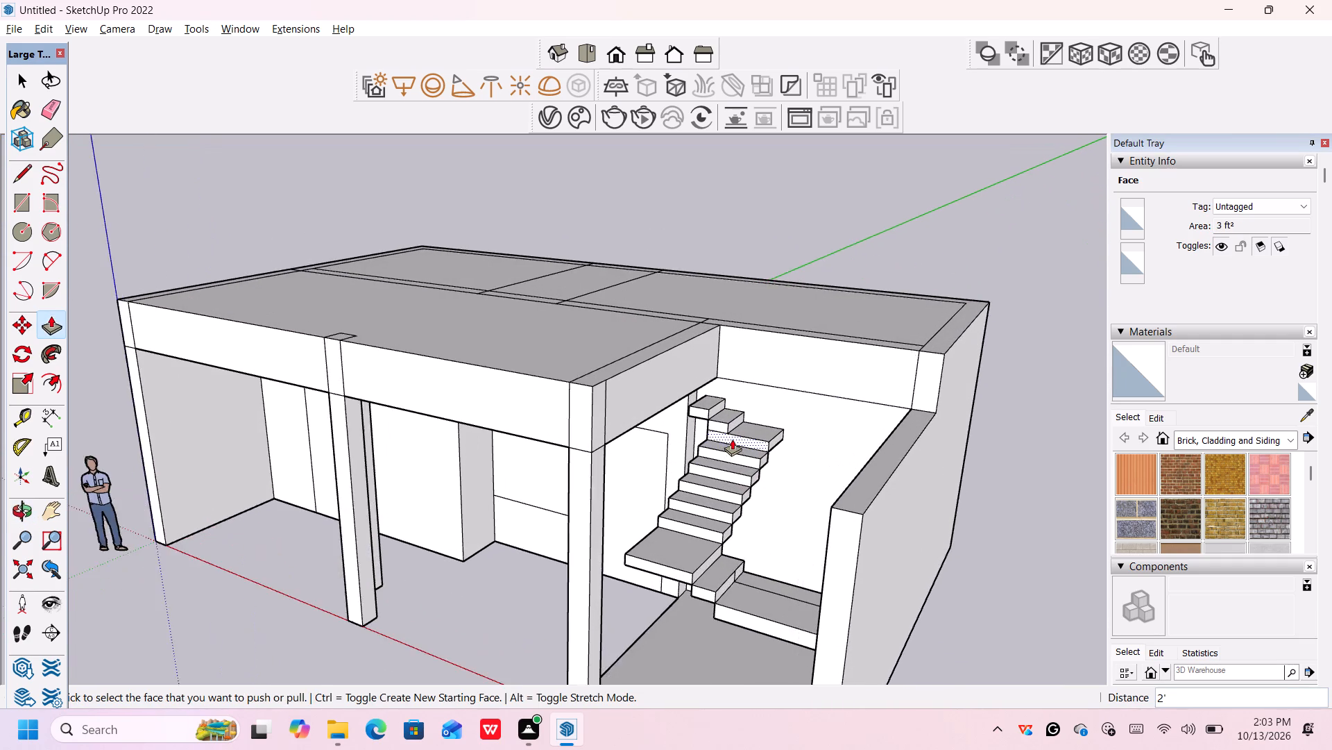
{"action": "scroll", "coordinate": [732, 439], "scroll_direction": "up", "scroll_amount": 1}
{"action": "middle_click_drag", "start_coordinate": [734, 428], "coordinate": [757, 463]}
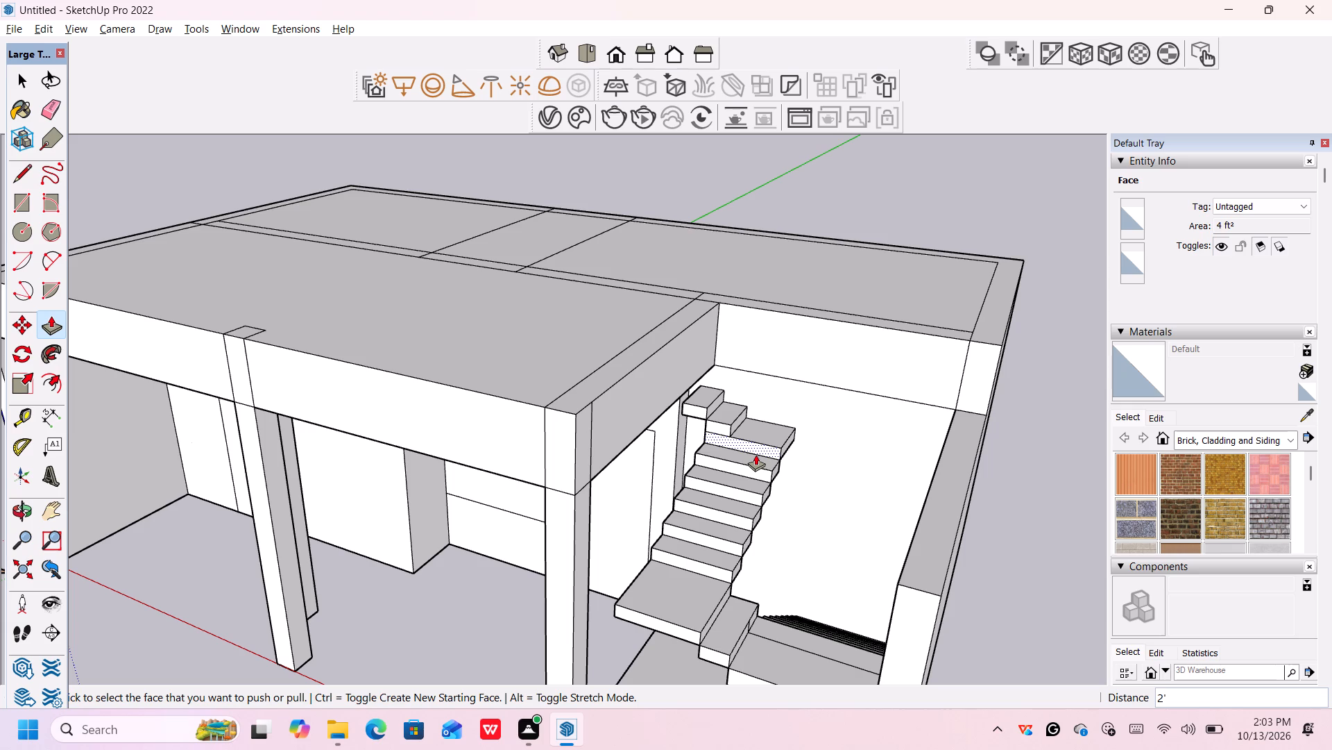
{"action": "scroll", "coordinate": [758, 442], "scroll_direction": "down", "scroll_amount": 14}
{"action": "middle_click_drag", "start_coordinate": [746, 498], "coordinate": [866, 459]}
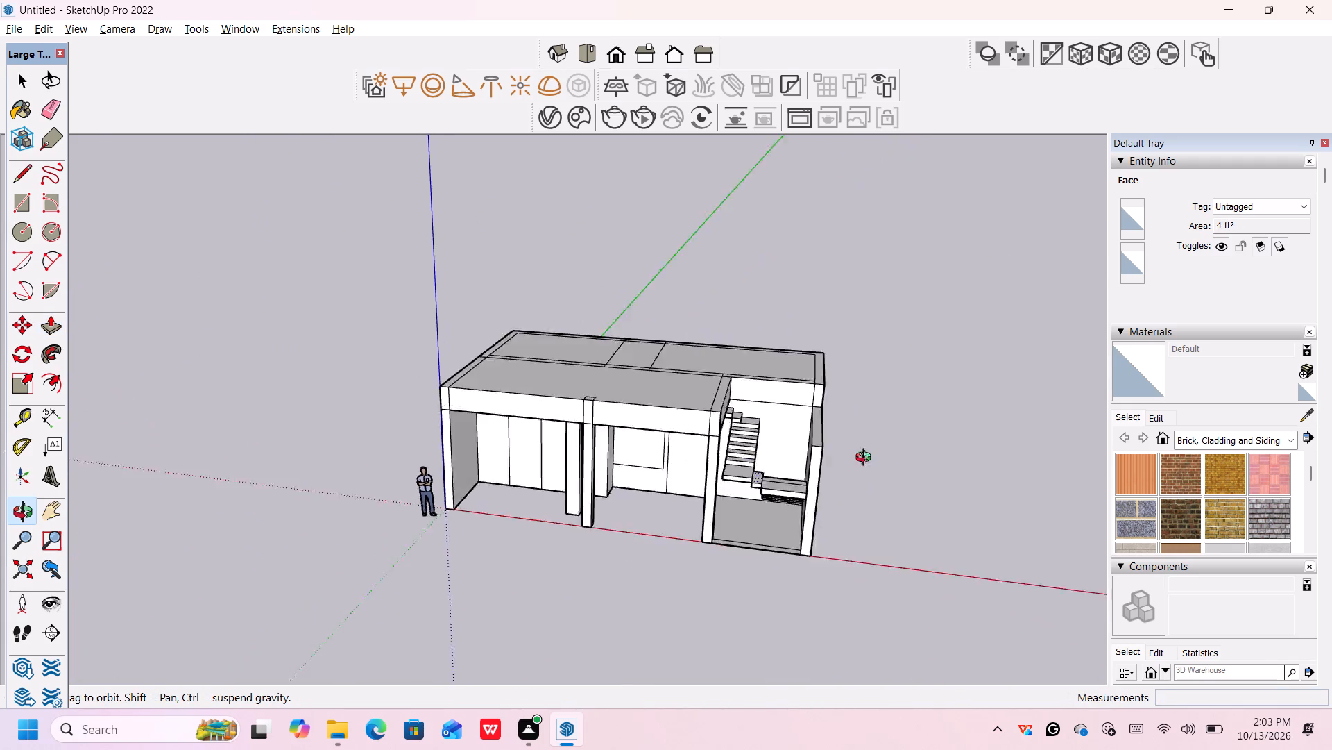
{"action": "middle_click_drag", "start_coordinate": [866, 459], "coordinate": [932, 424]}
{"action": "middle_click_drag", "start_coordinate": [883, 462], "coordinate": [787, 431]}
{"action": "scroll", "coordinate": [801, 433], "scroll_direction": "up", "scroll_amount": 2}
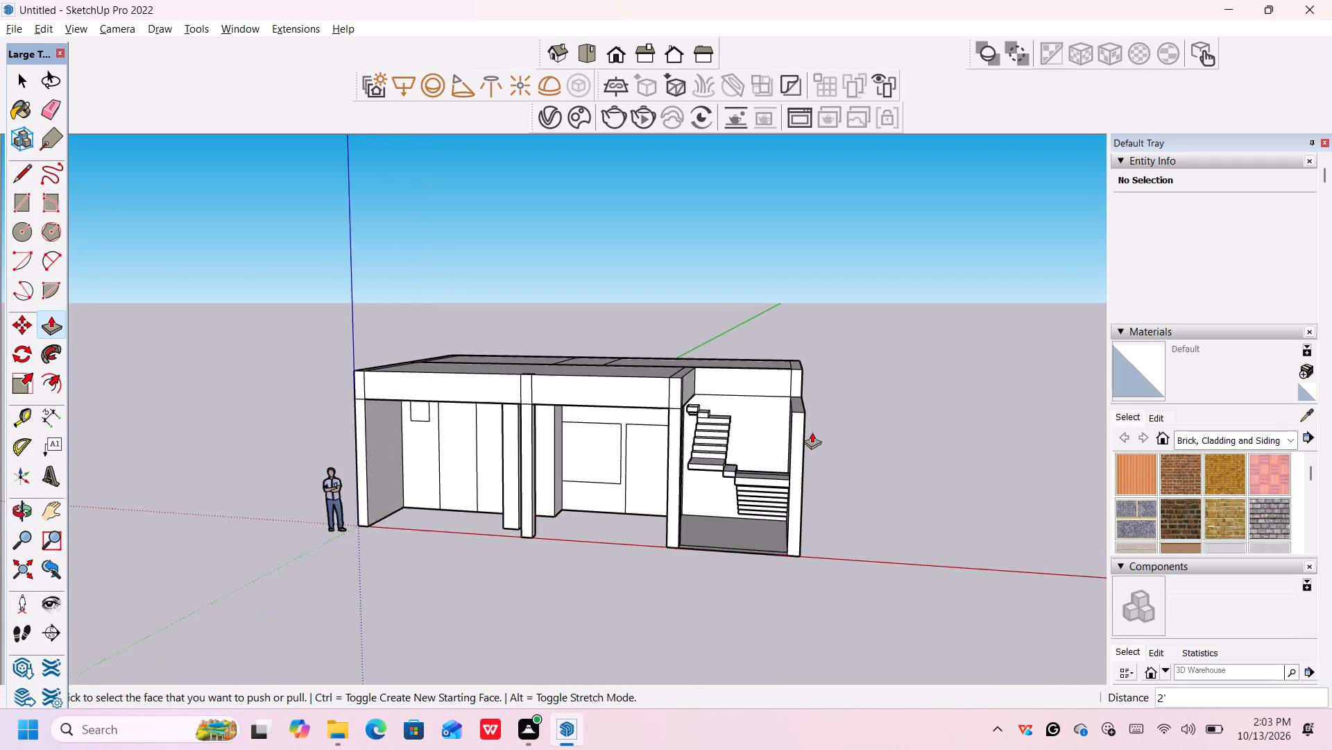
{"action": "scroll", "coordinate": [812, 432], "scroll_direction": "up", "scroll_amount": 1}
{"action": "middle_click_drag", "start_coordinate": [826, 442], "coordinate": [847, 456]}
{"action": "scroll", "coordinate": [847, 456], "scroll_direction": "up", "scroll_amount": 1}
Search the online component library for "stairs" and look through the models for a suitable staircase.
{"action": "scroll", "coordinate": [1156, 519], "scroll_direction": "down", "scroll_amount": 2}
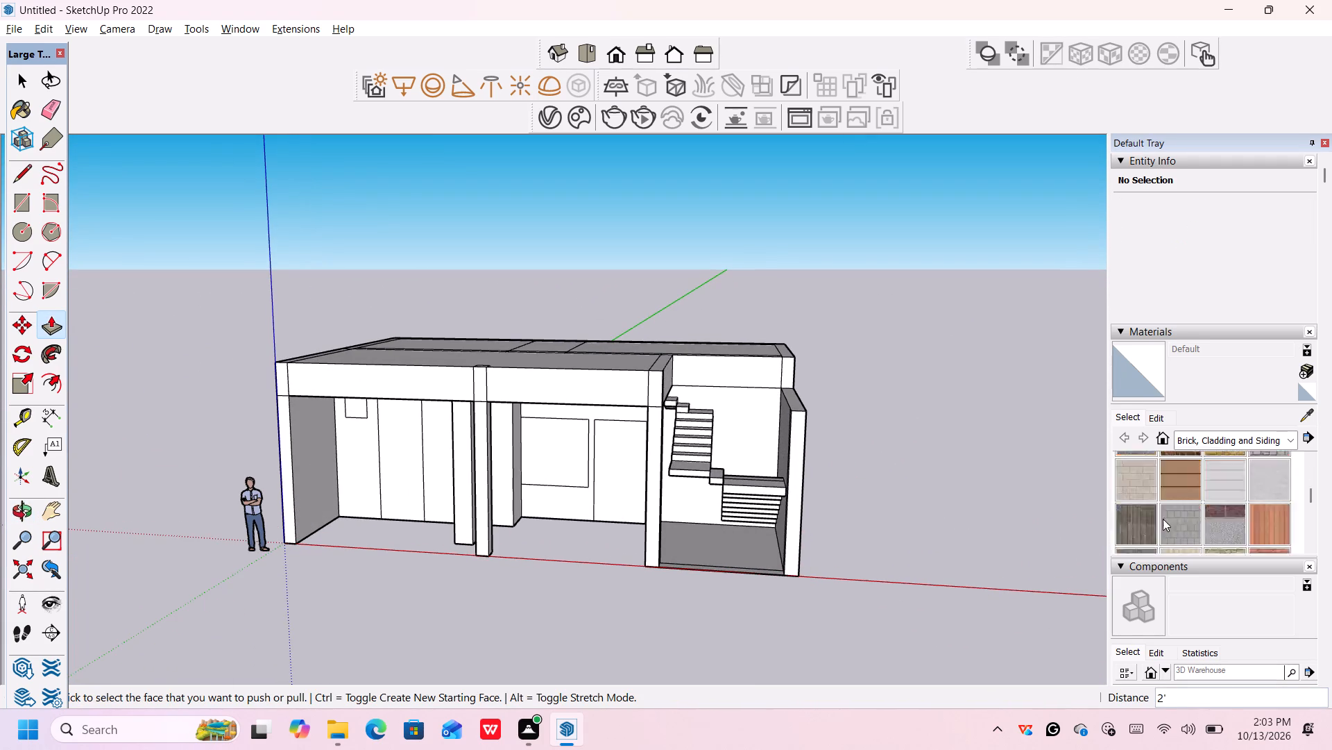
{"action": "scroll", "coordinate": [1163, 519], "scroll_direction": "down", "scroll_amount": 5}
{"action": "left_click", "coordinate": [1256, 341]}
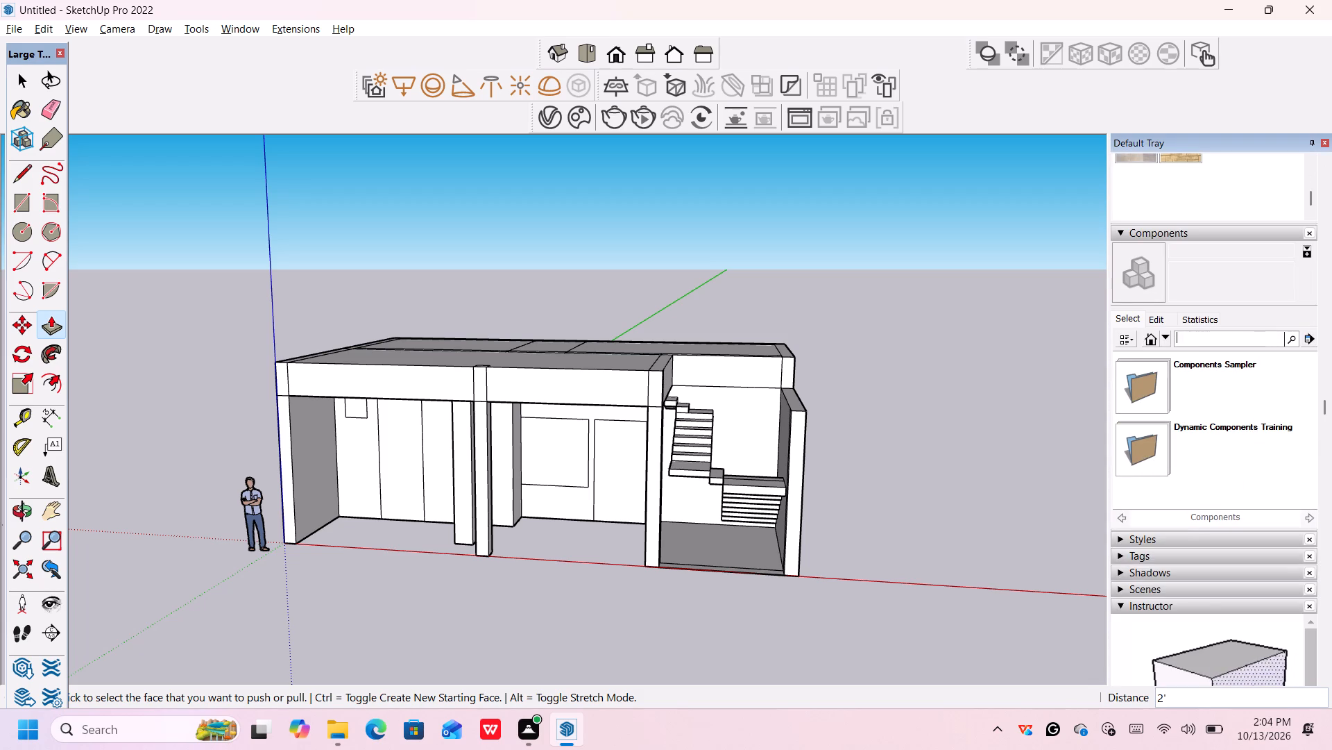
{"action": "key", "text": "s"}
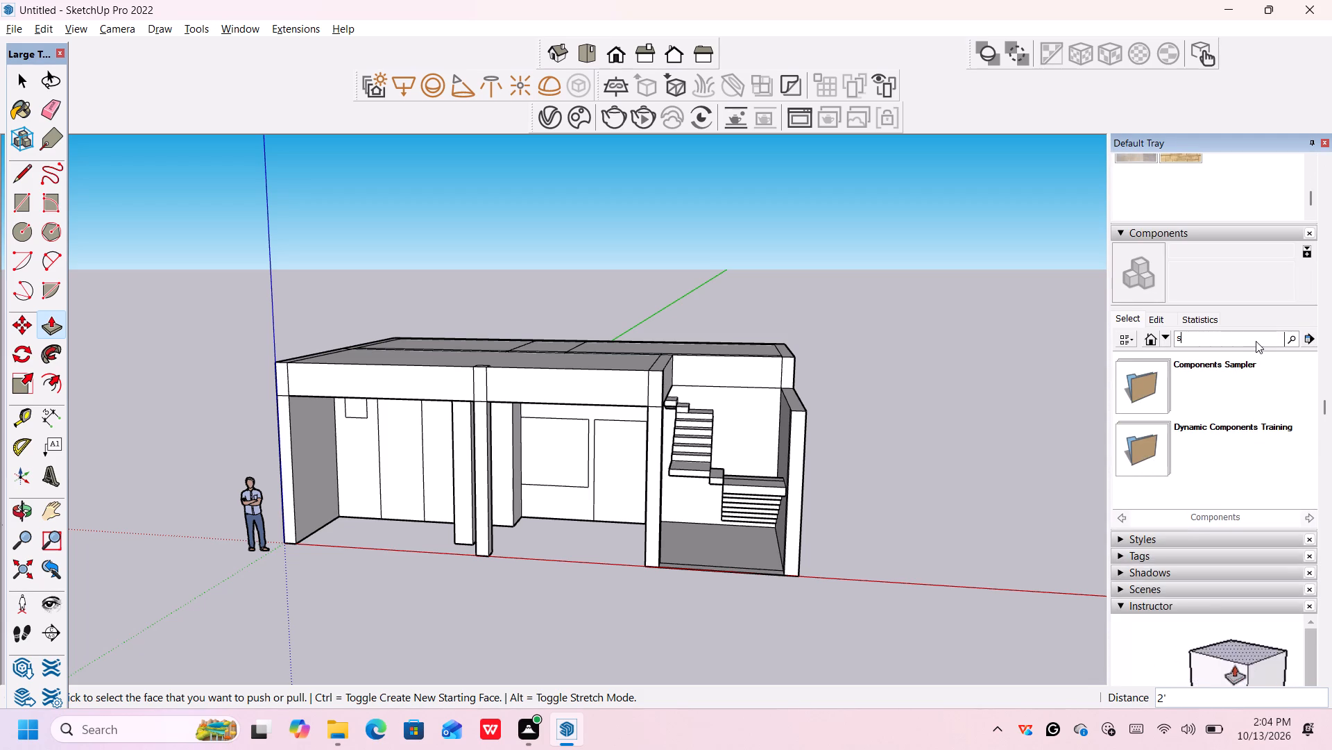
{"action": "type", "text": "tai"}
{"action": "type", "text": "rs"}
{"action": "key", "text": "Return"}
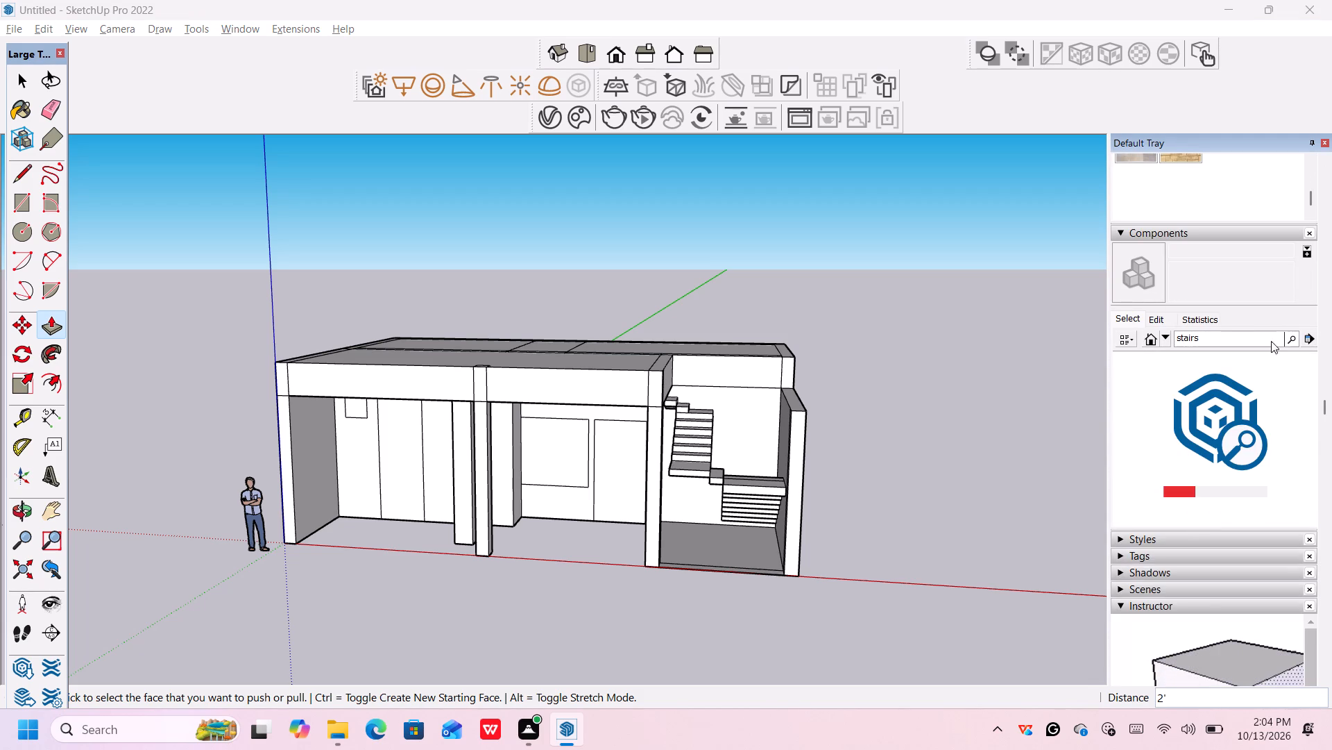
{"action": "left_click", "coordinate": [1255, 340]}
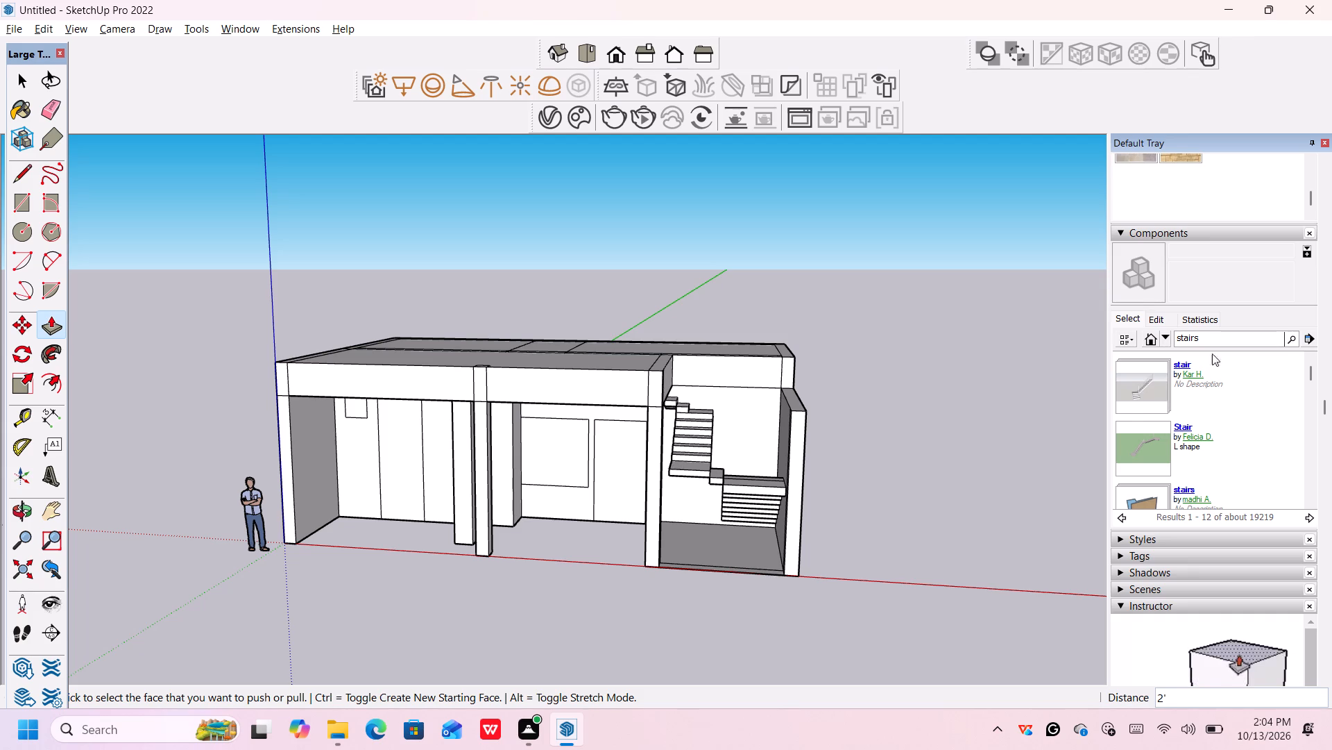
{"action": "scroll", "coordinate": [1172, 406], "scroll_direction": "down", "scroll_amount": 8}
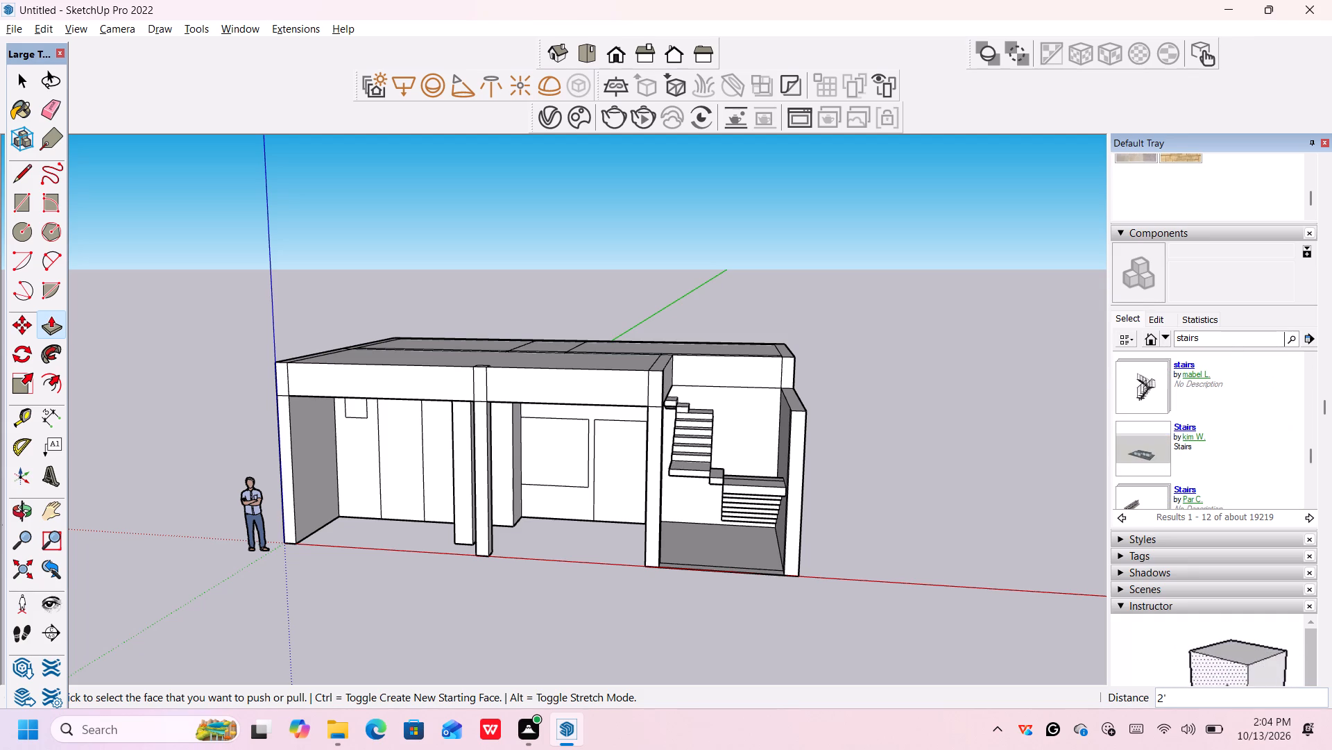
Refine the component library search to "dog legged staircase".
{"action": "left_click", "coordinate": [1178, 335]}
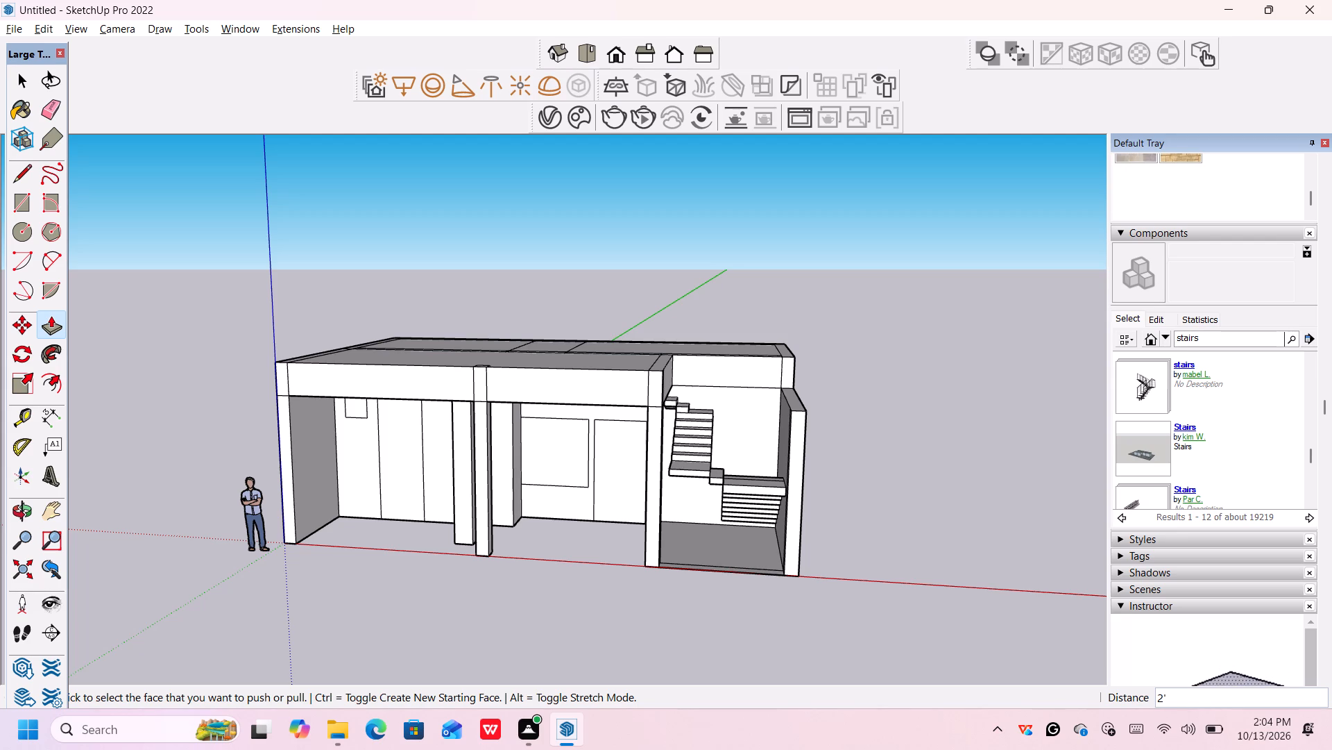
{"action": "key", "text": "d"}
{"action": "key", "text": "o"}
{"action": "type", "text": "g legged"}
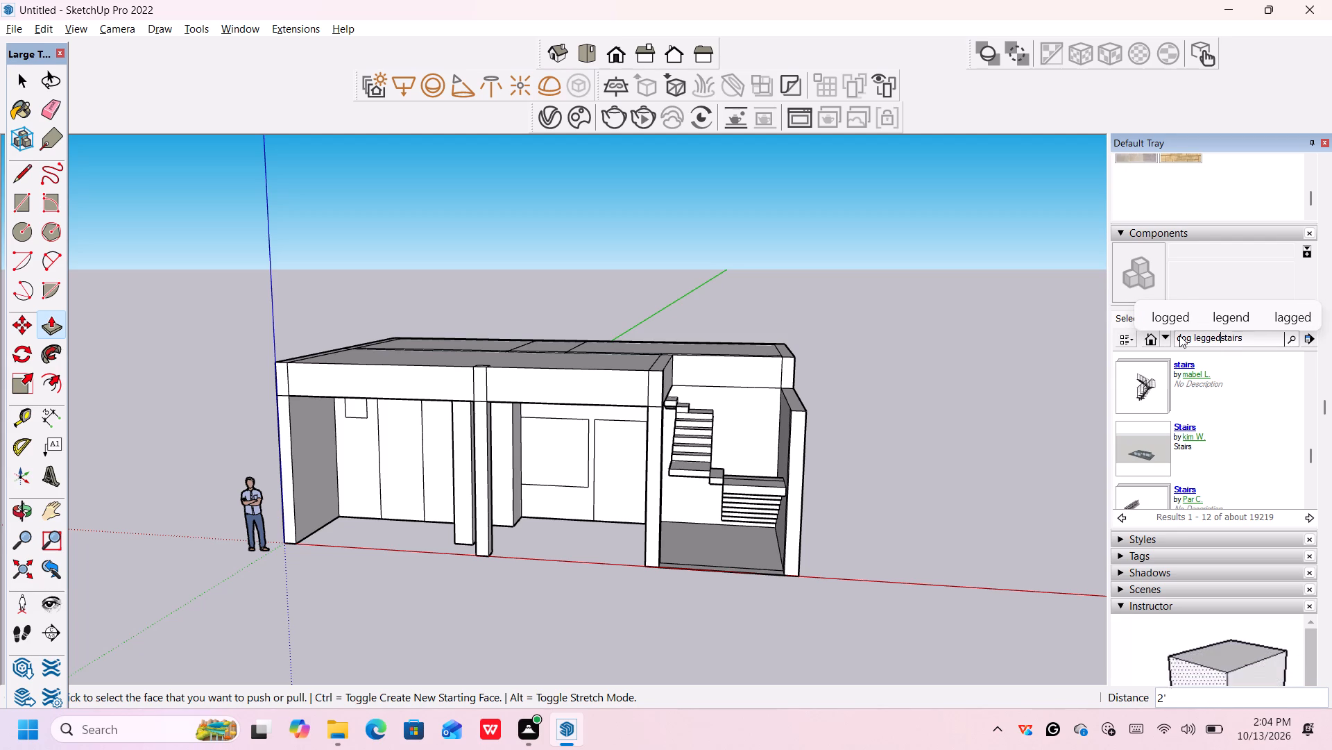
{"action": "key", "text": "Return"}
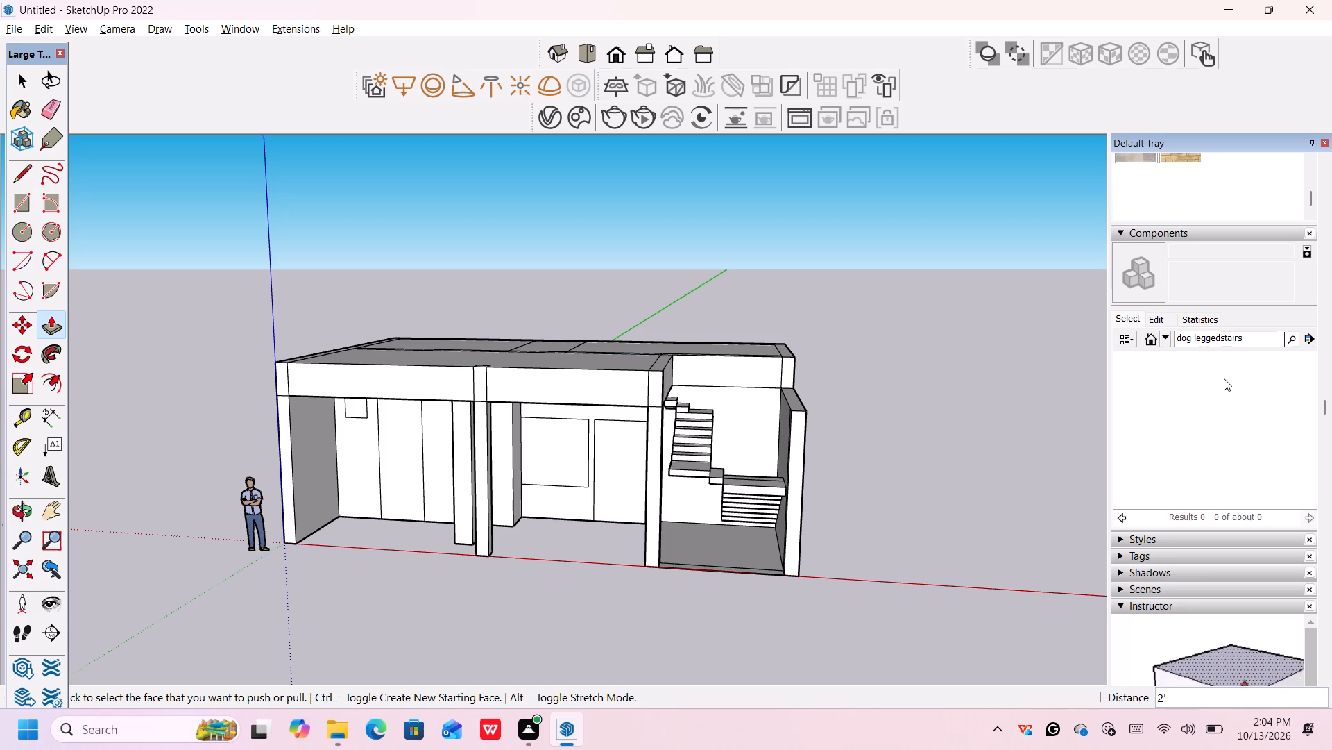
{"action": "left_click", "coordinate": [1220, 339]}
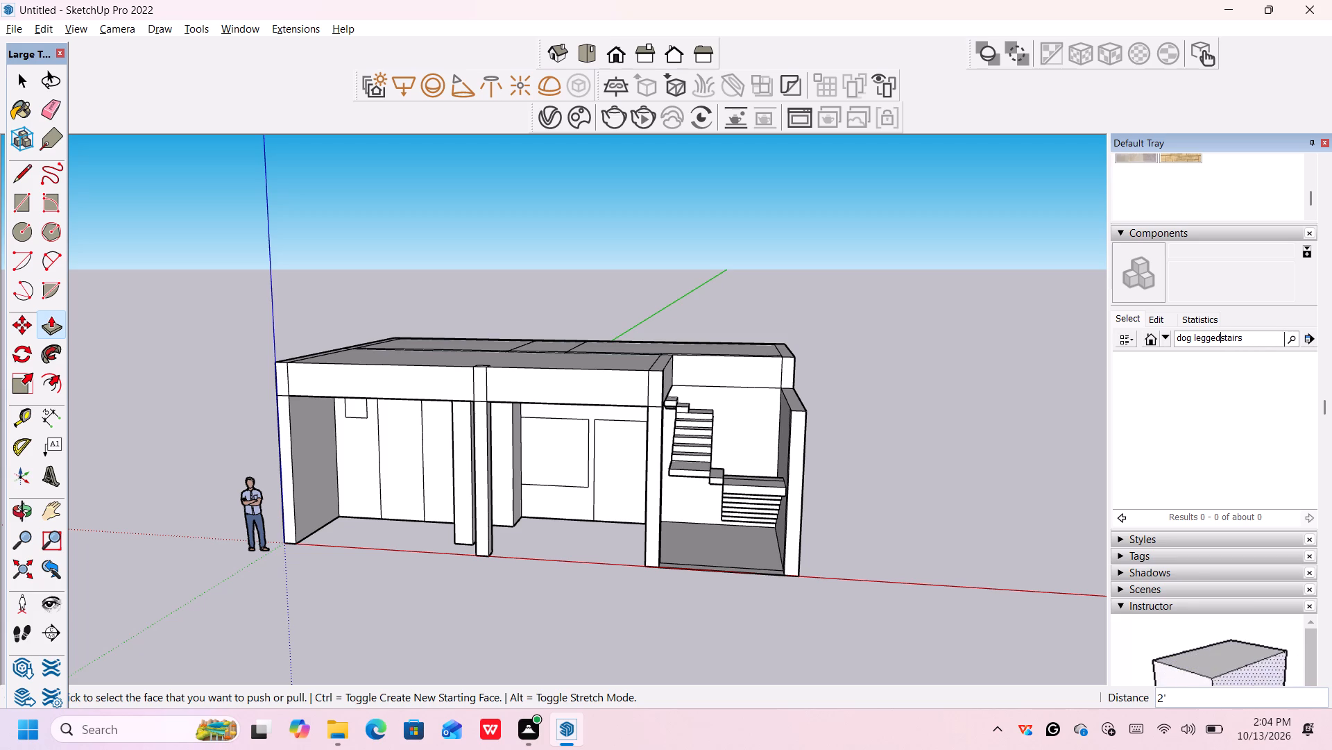
{"action": "key", "text": "space"}
{"action": "left_click", "coordinate": [1245, 336]}
{"action": "key", "text": "BackSpace"}
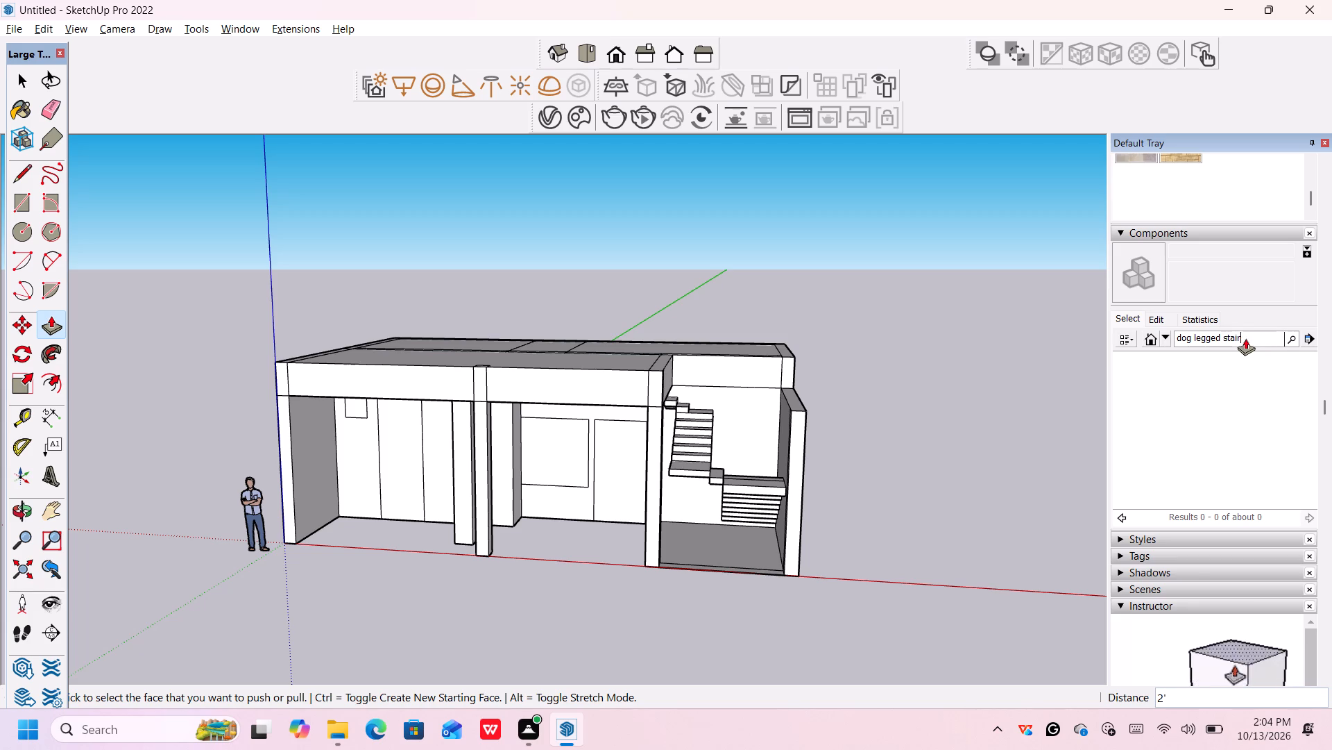
{"action": "type", "text": "case"}
{"action": "key", "text": "Return"}
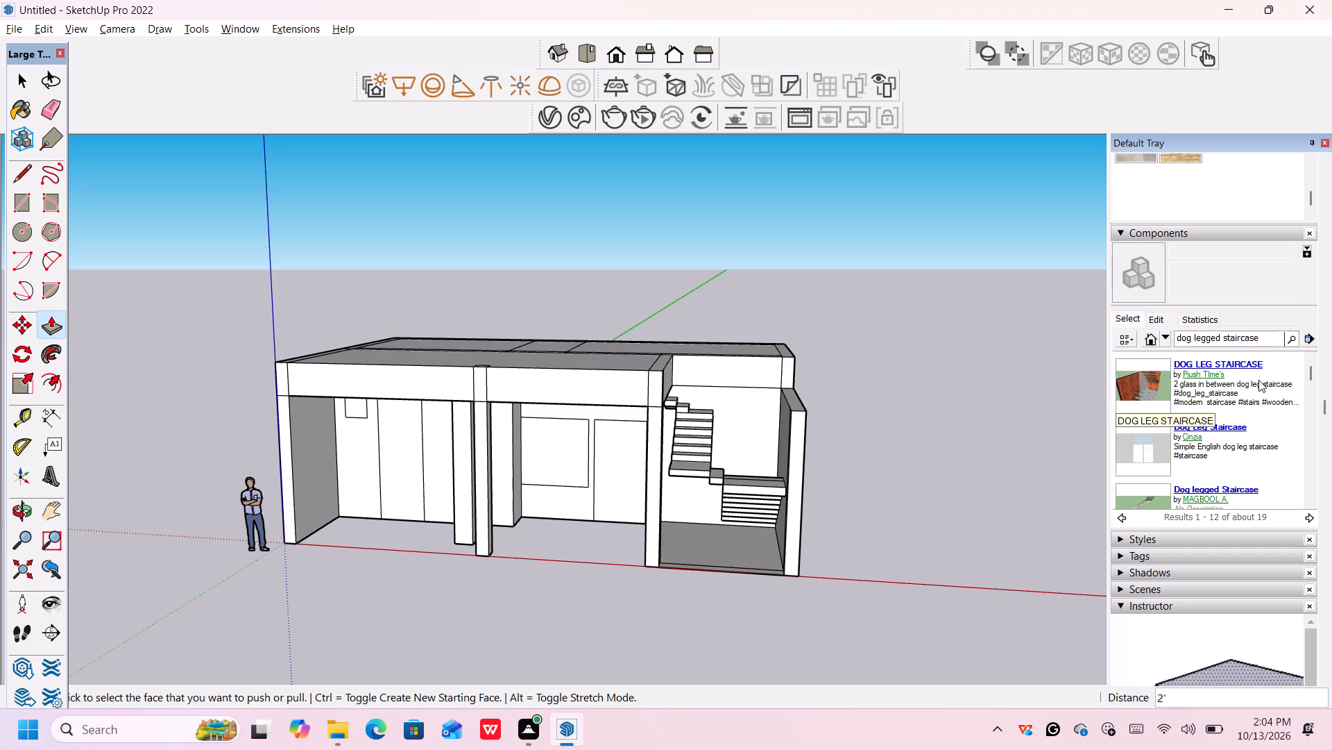
Insert the multi-storey "Dog Legged Staircase" model with arched window and handrails on the open ground beyond the building's stair bay.
{"action": "scroll", "coordinate": [1252, 403], "scroll_direction": "down", "scroll_amount": 1}
{"action": "scroll", "coordinate": [1252, 403], "scroll_direction": "up", "scroll_amount": 1}
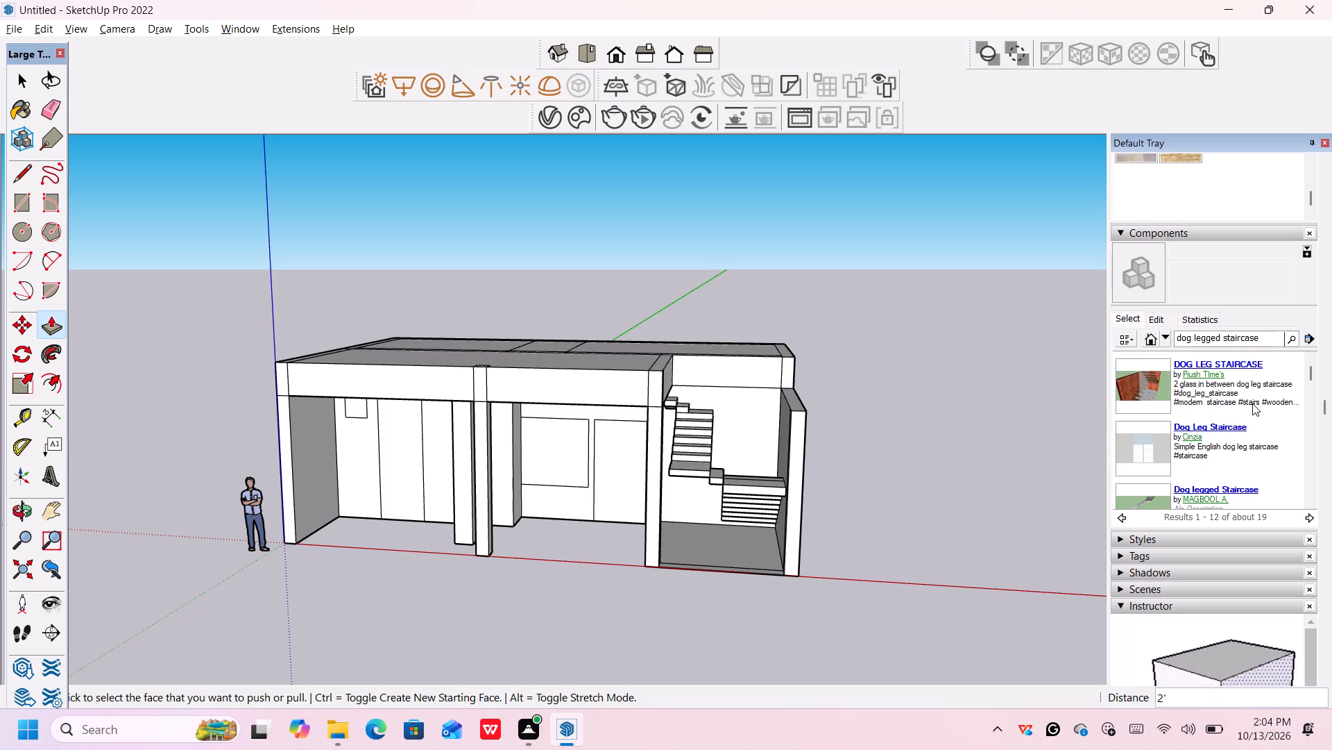
{"action": "scroll", "coordinate": [1252, 403], "scroll_direction": "down", "scroll_amount": 2}
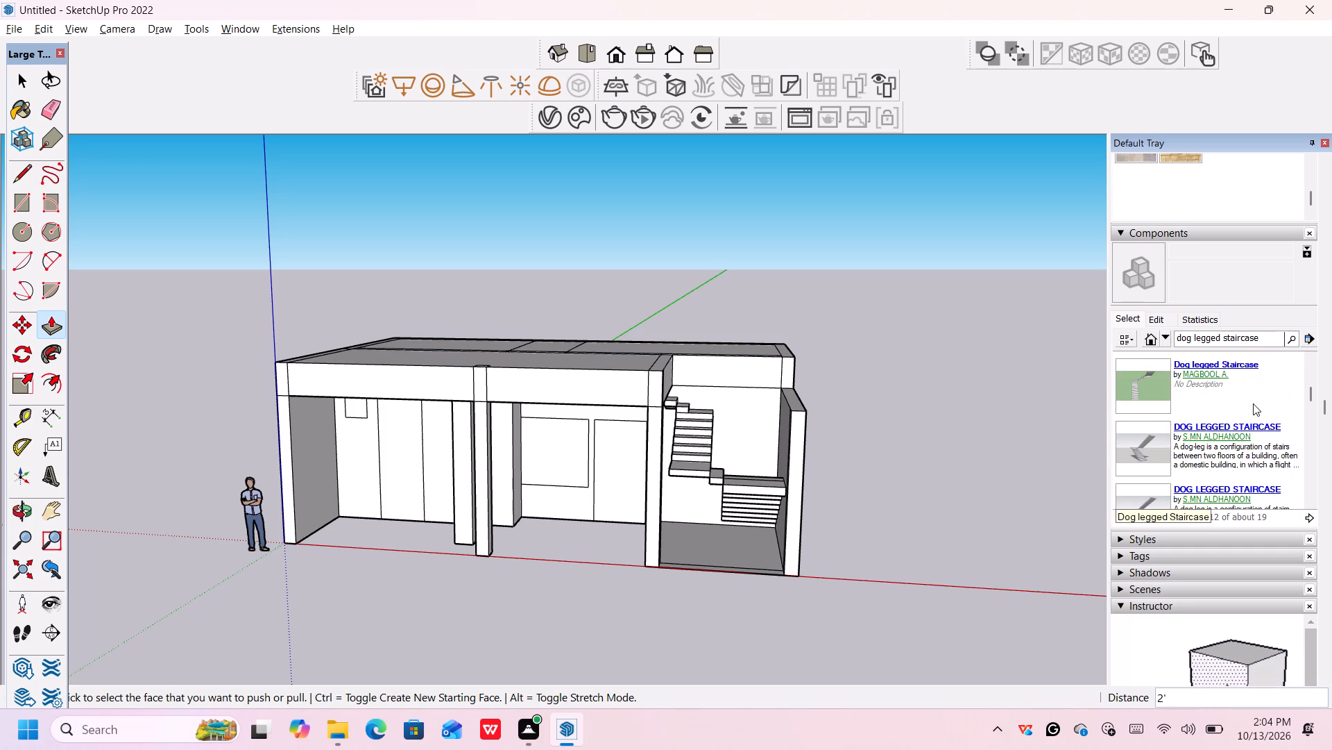
{"action": "scroll", "coordinate": [1253, 403], "scroll_direction": "down", "scroll_amount": 1}
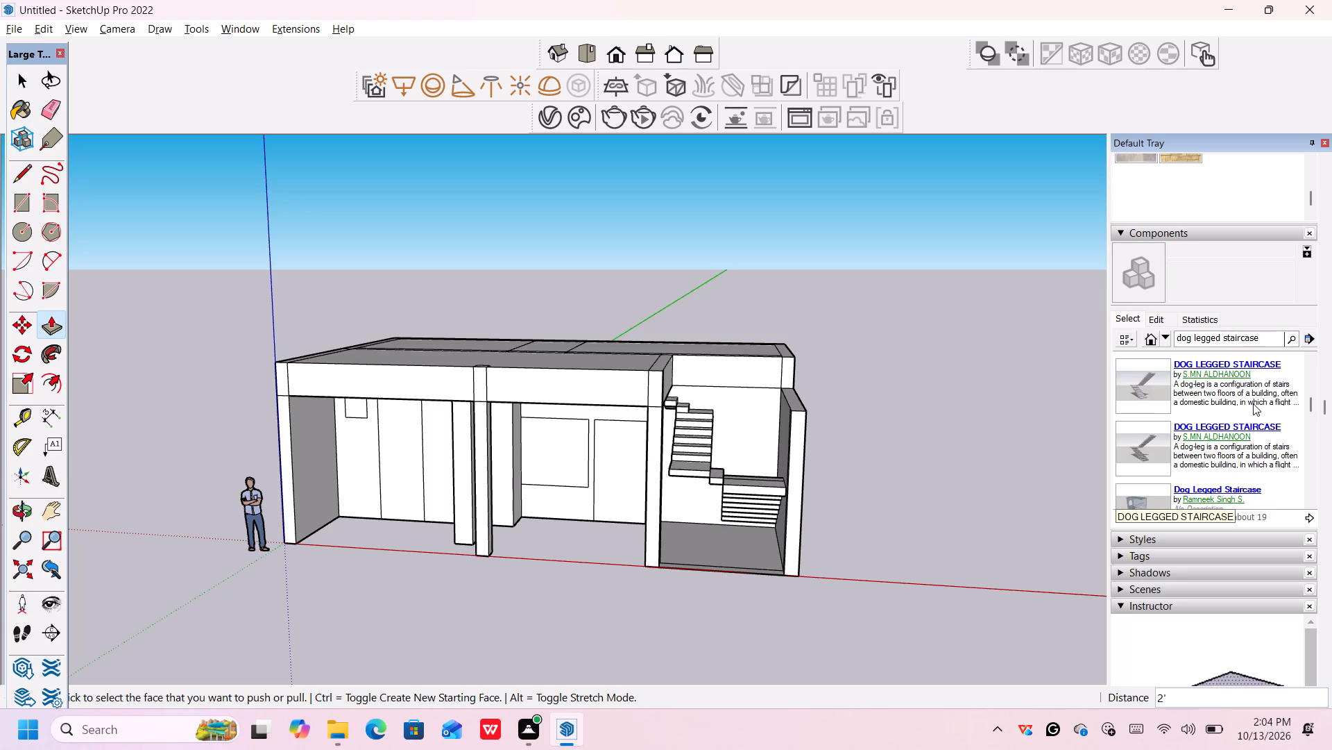
{"action": "scroll", "coordinate": [1228, 431], "scroll_direction": "down", "scroll_amount": 1}
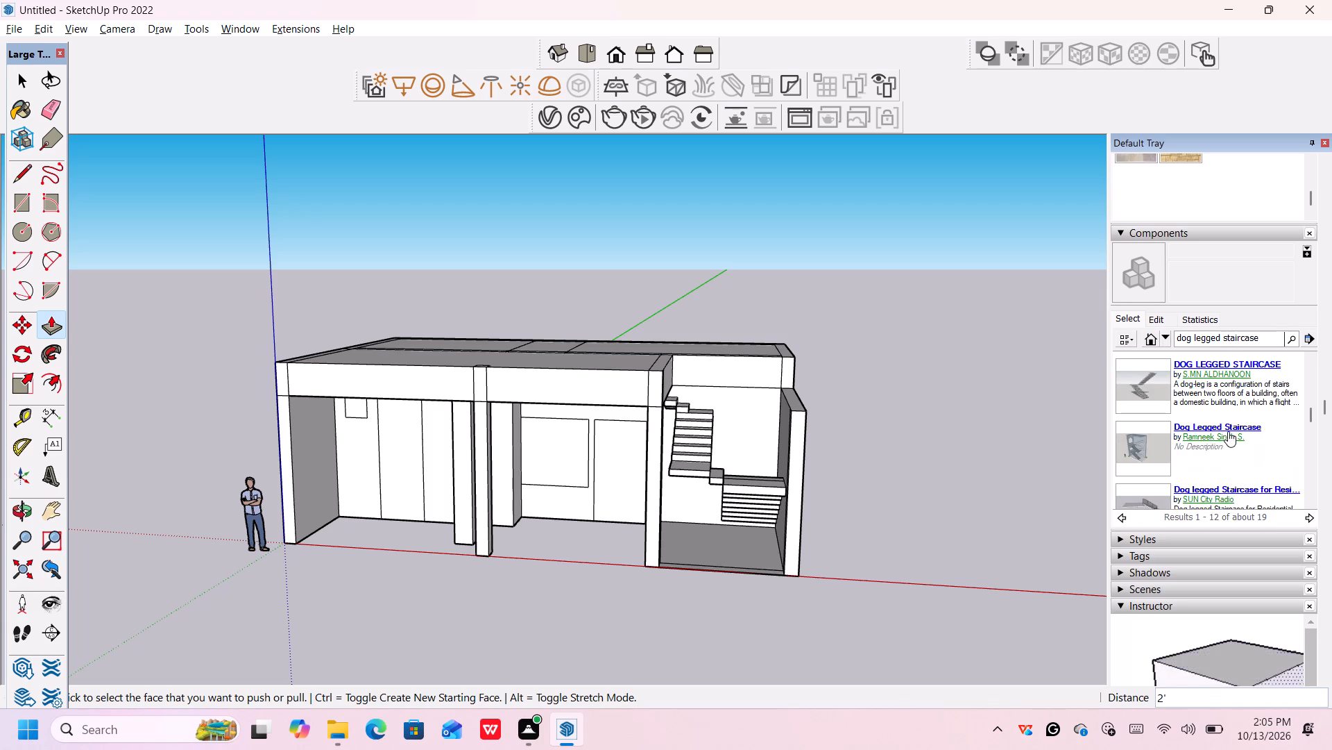
{"action": "scroll", "coordinate": [1228, 431], "scroll_direction": "down", "scroll_amount": 2}
{"action": "scroll", "coordinate": [1228, 431], "scroll_direction": "up", "scroll_amount": 1}
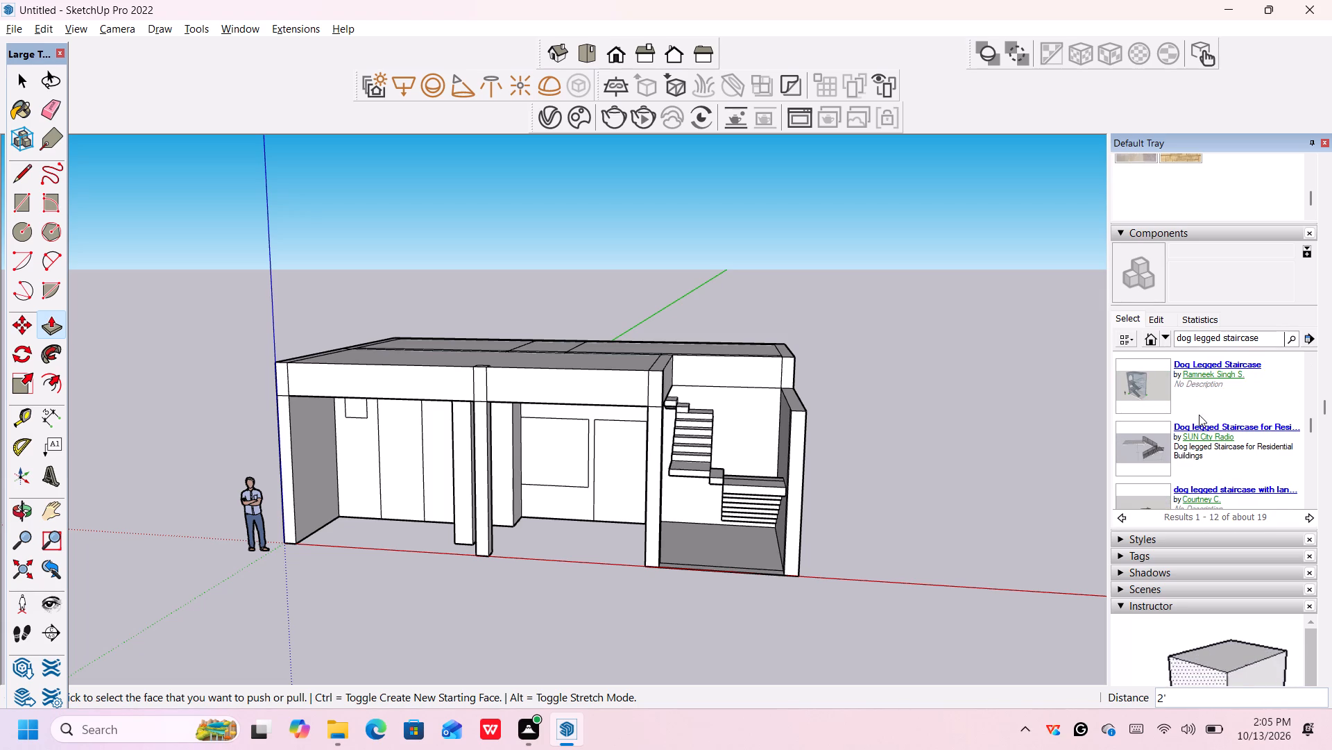
{"action": "left_click", "coordinate": [1162, 387]}
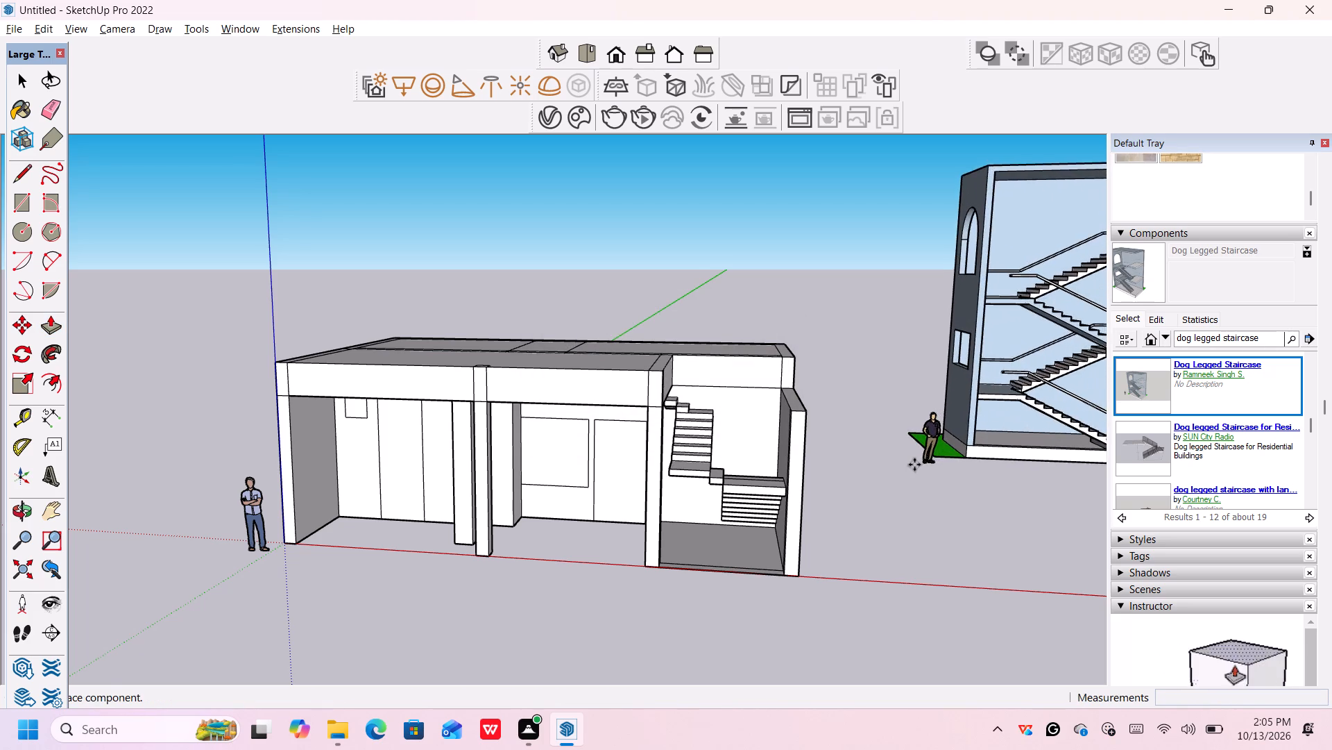
{"action": "scroll", "coordinate": [914, 464], "scroll_direction": "down", "scroll_amount": 12}
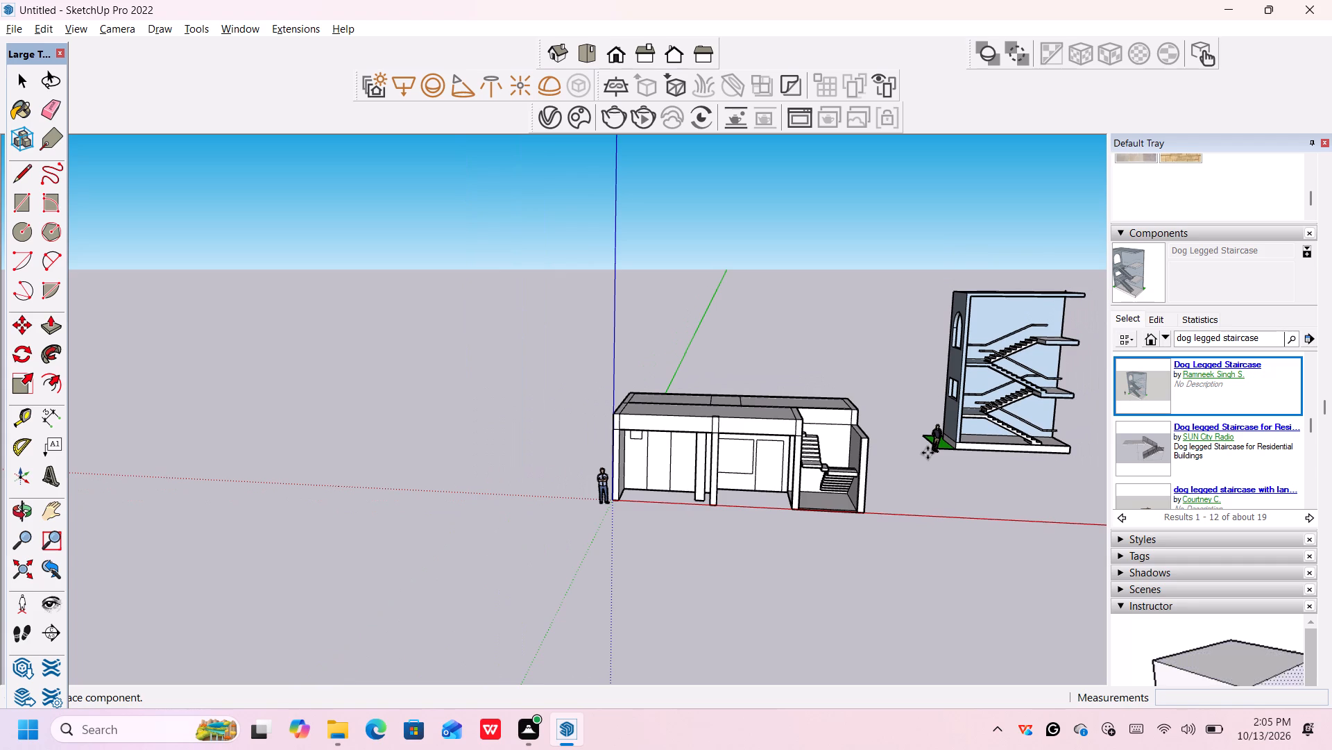
{"action": "scroll", "coordinate": [928, 453], "scroll_direction": "up", "scroll_amount": 1}
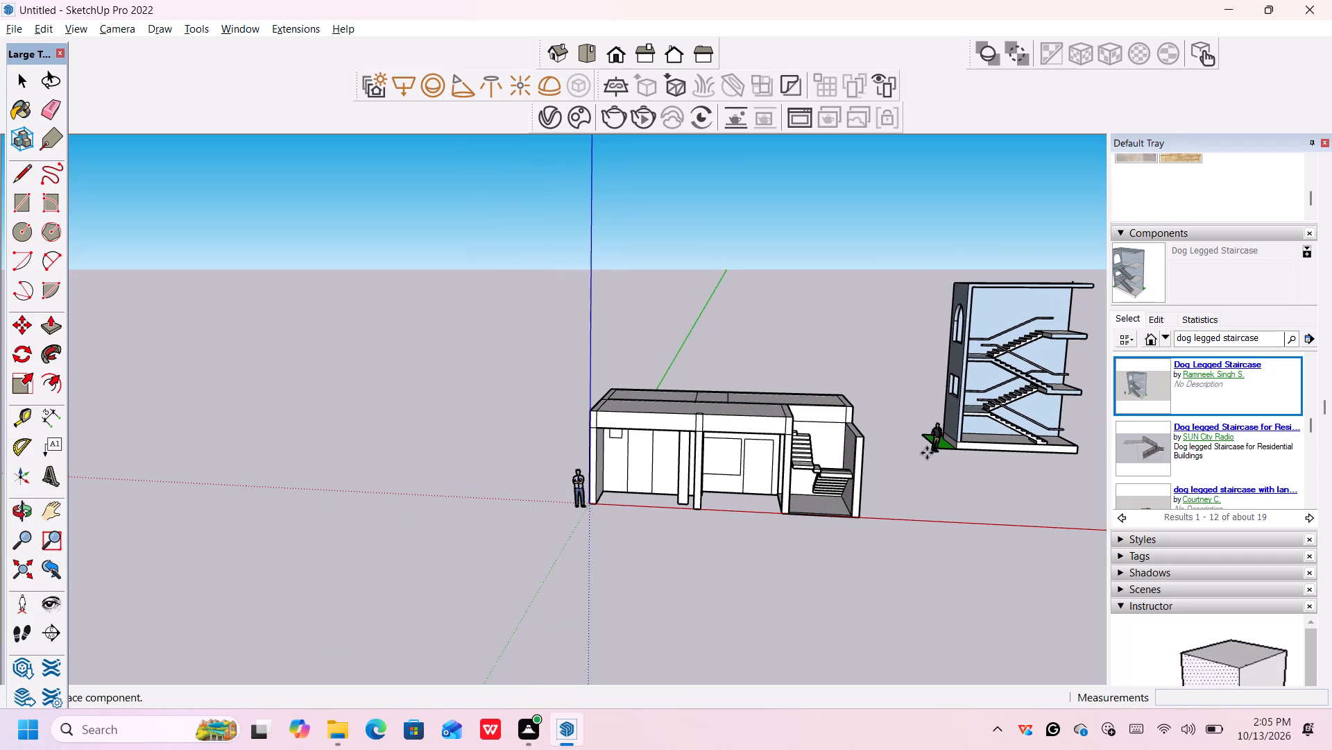
{"action": "left_click", "coordinate": [927, 453]}
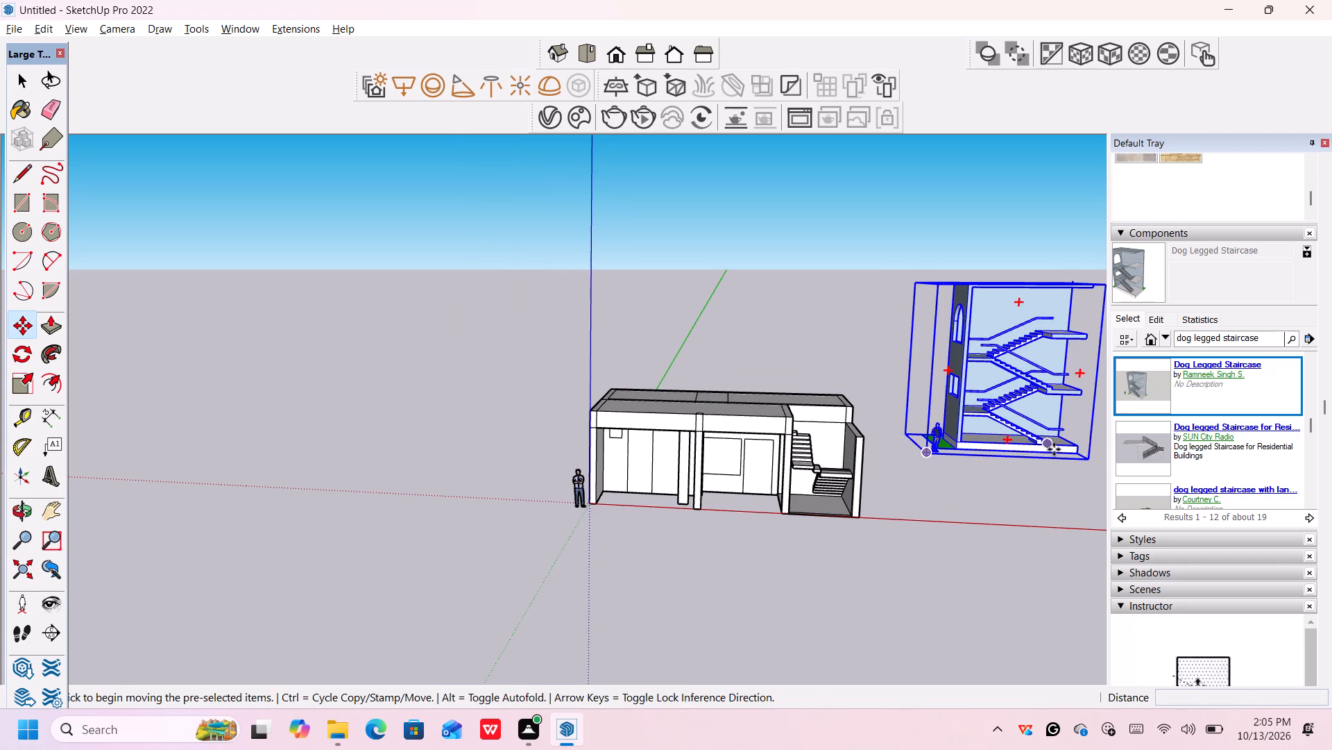
Explode the placed dog-legged staircase component into its constituent parts.
{"action": "middle_click_drag", "start_coordinate": [1055, 453], "coordinate": [994, 490]}
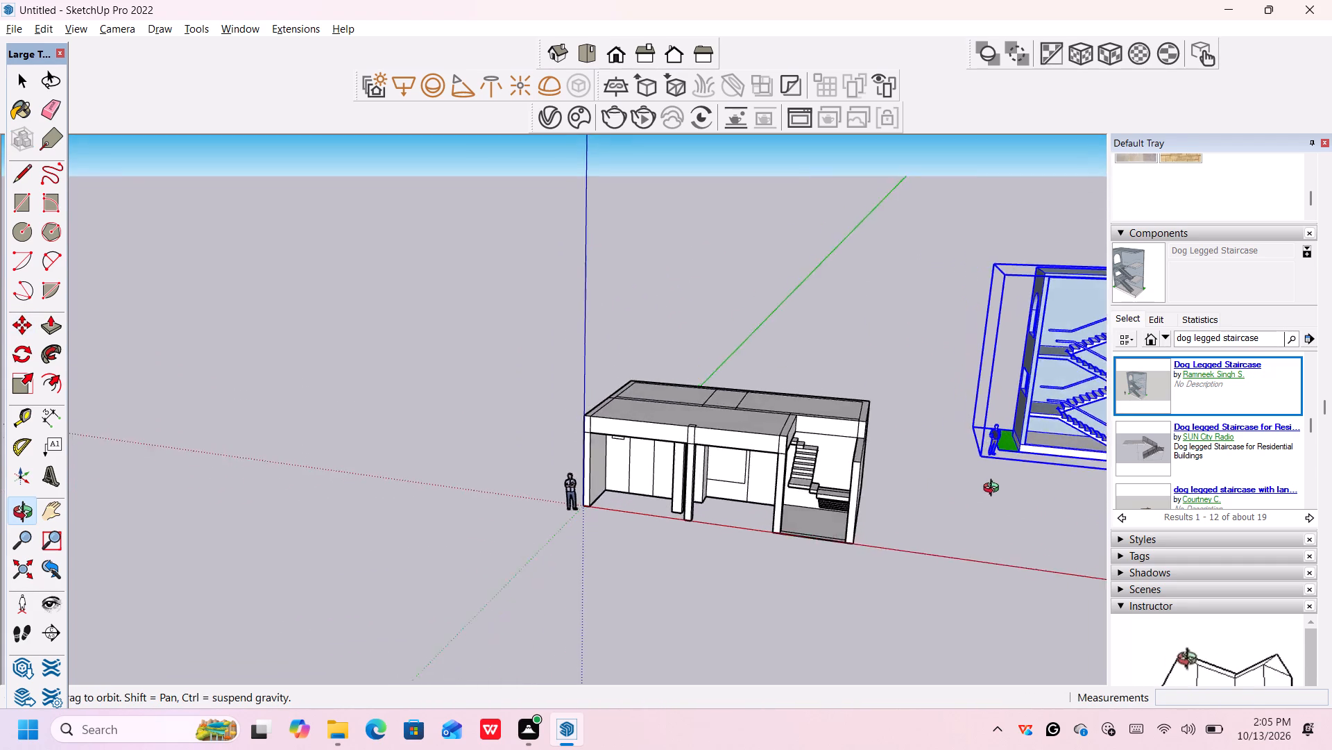
{"action": "middle_click_drag", "start_coordinate": [994, 490], "coordinate": [712, 413]}
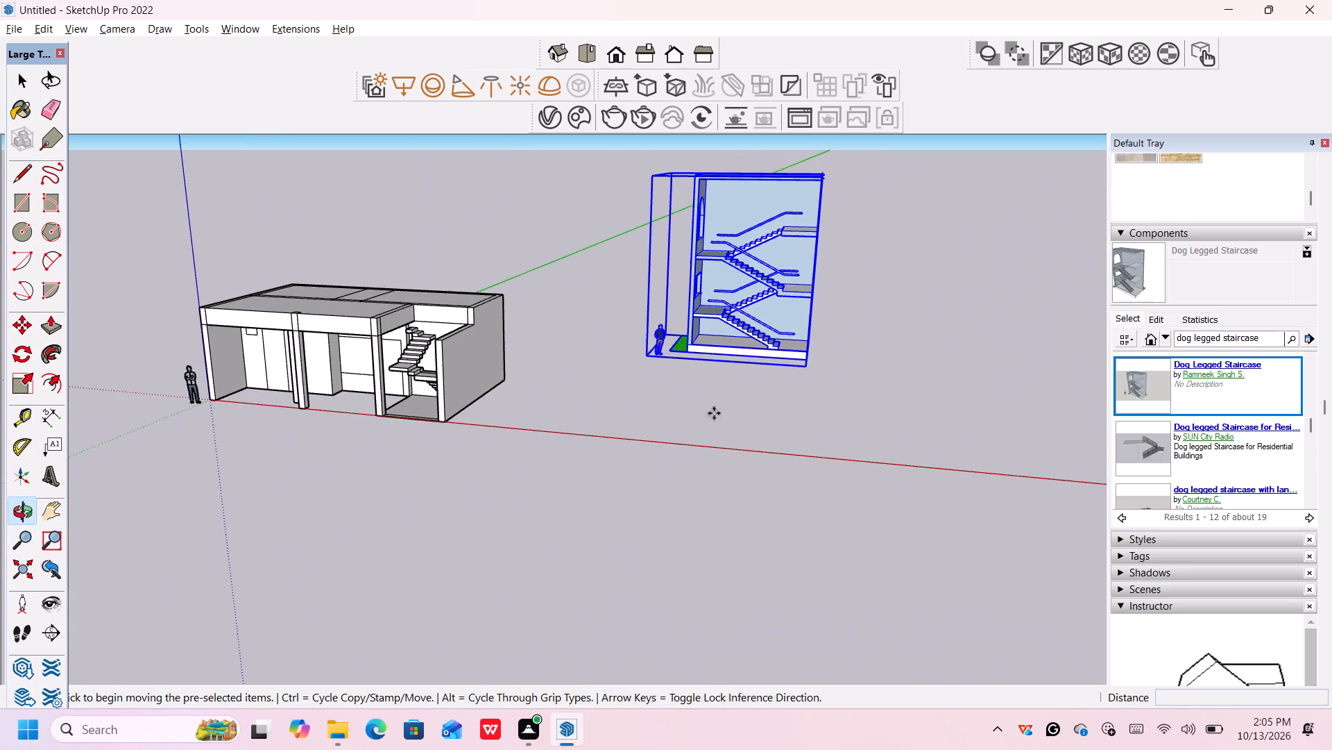
{"action": "middle_click_drag", "start_coordinate": [852, 357], "coordinate": [715, 429]}
{"action": "middle_click_drag", "start_coordinate": [1027, 446], "coordinate": [968, 442]}
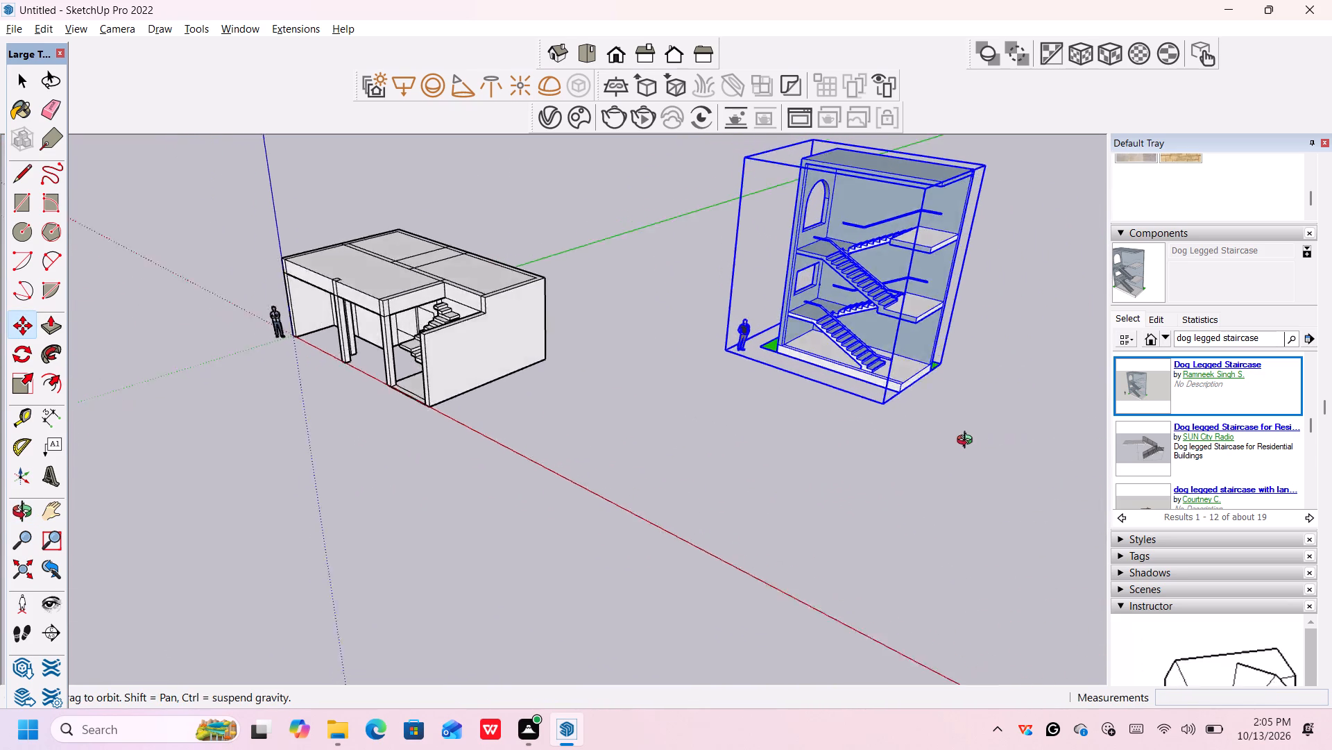
{"action": "middle_click_drag", "start_coordinate": [968, 442], "coordinate": [861, 416]}
{"action": "middle_click_drag", "start_coordinate": [928, 408], "coordinate": [785, 376]}
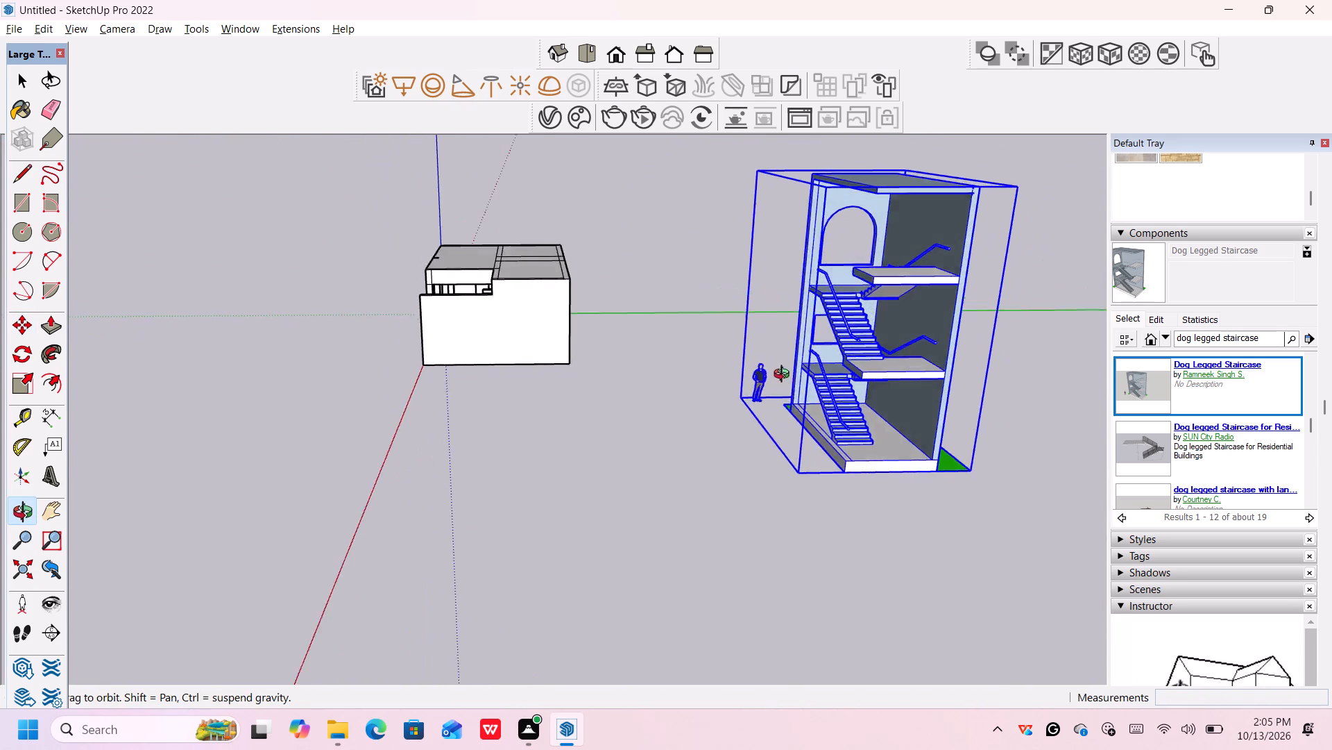
{"action": "middle_click_drag", "start_coordinate": [785, 376], "coordinate": [766, 393]}
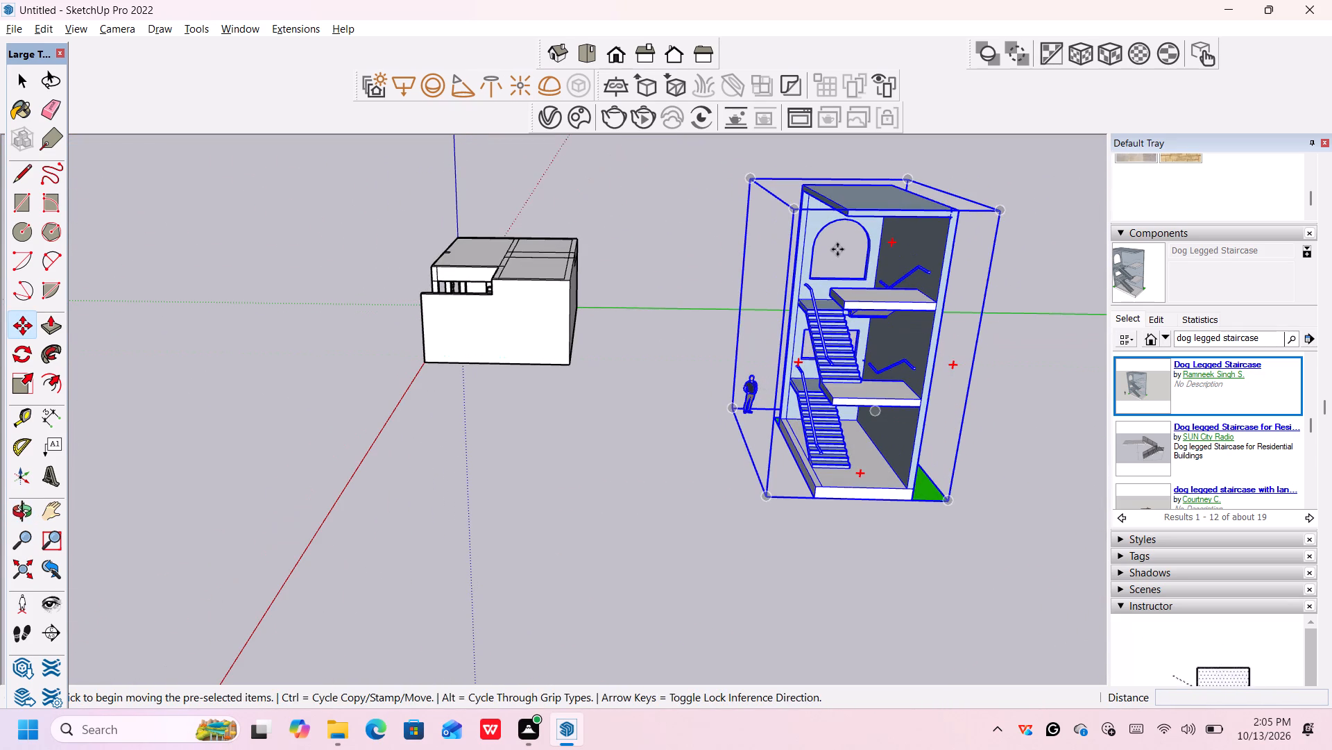
{"action": "right_click", "coordinate": [837, 249]}
{"action": "left_click", "coordinate": [814, 394]}
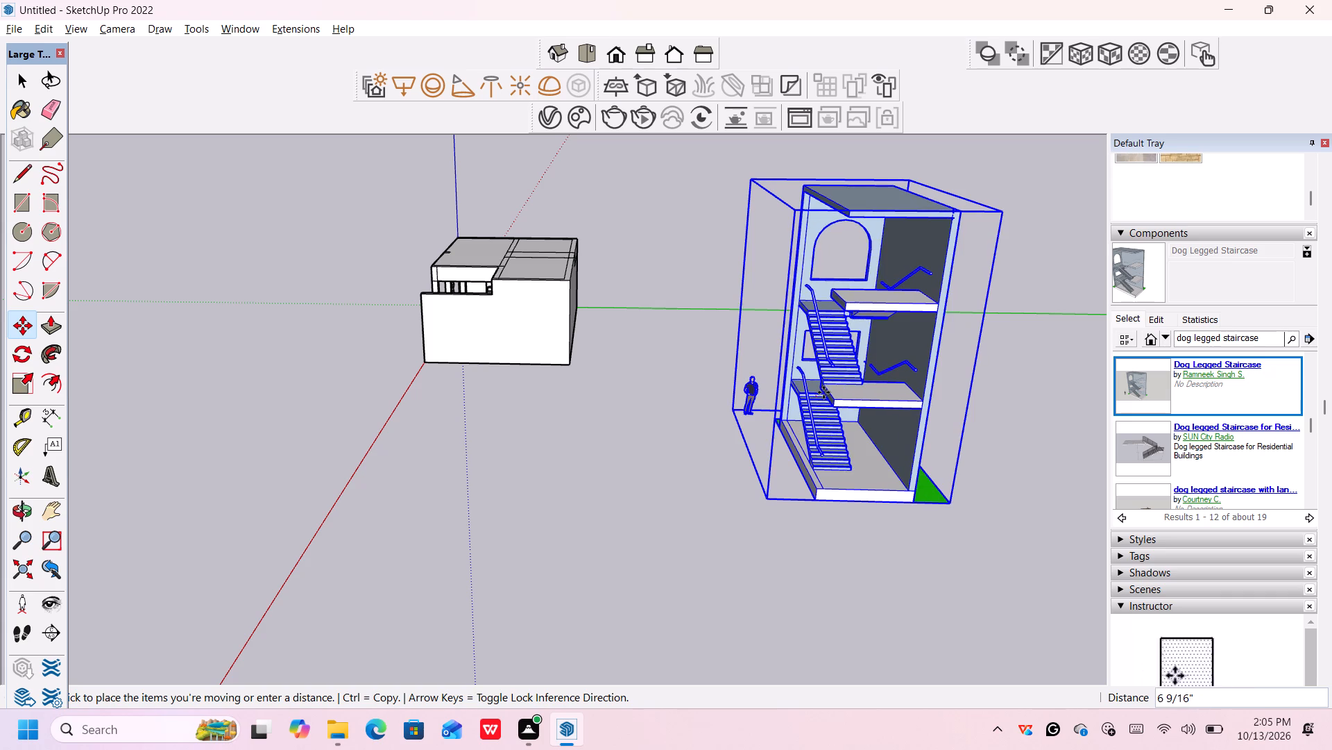
{"action": "right_click", "coordinate": [823, 392]}
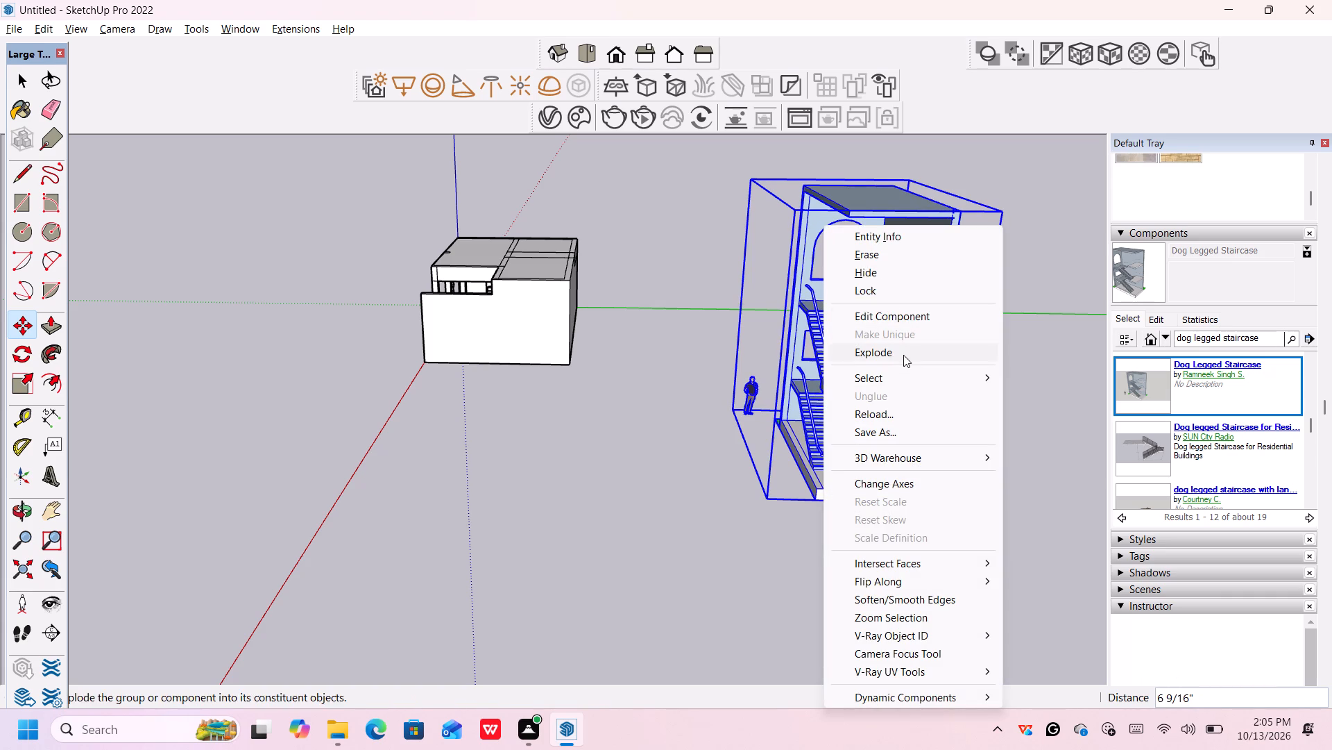
{"action": "left_click", "coordinate": [905, 353]}
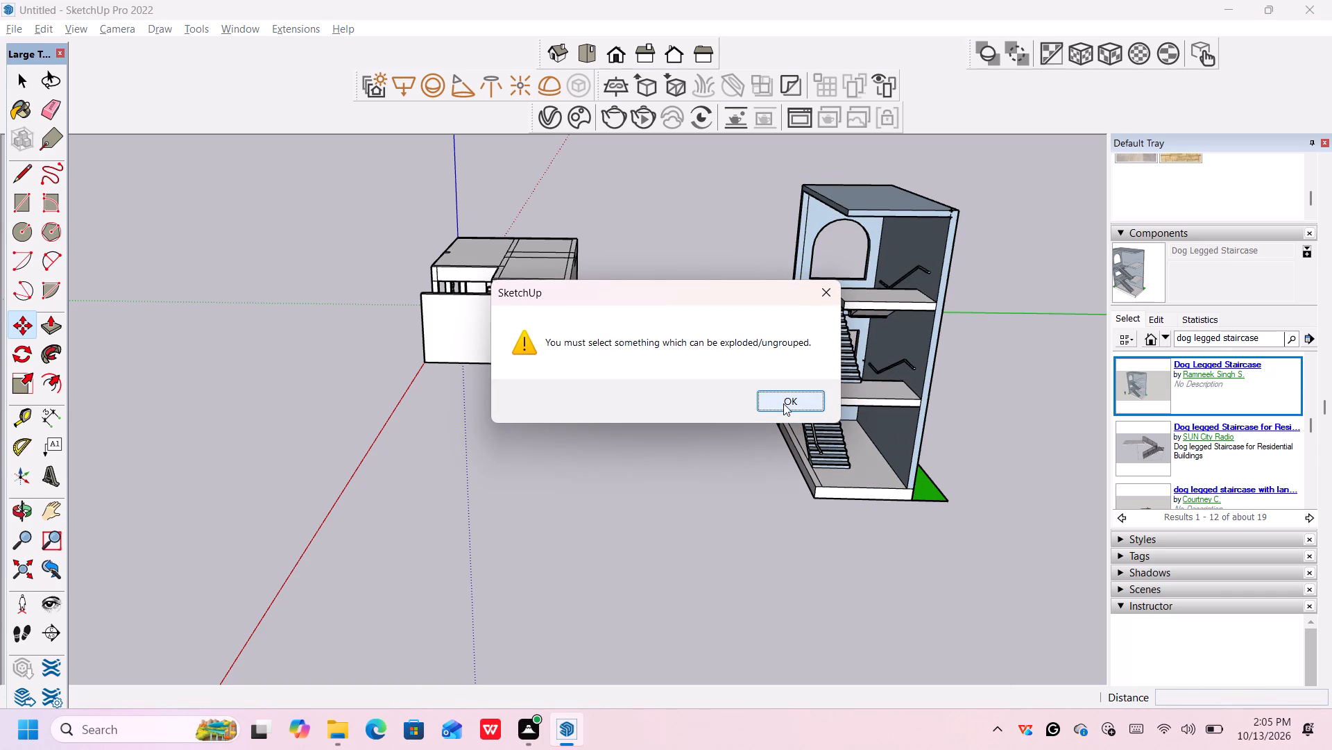
{"action": "left_click", "coordinate": [783, 403]}
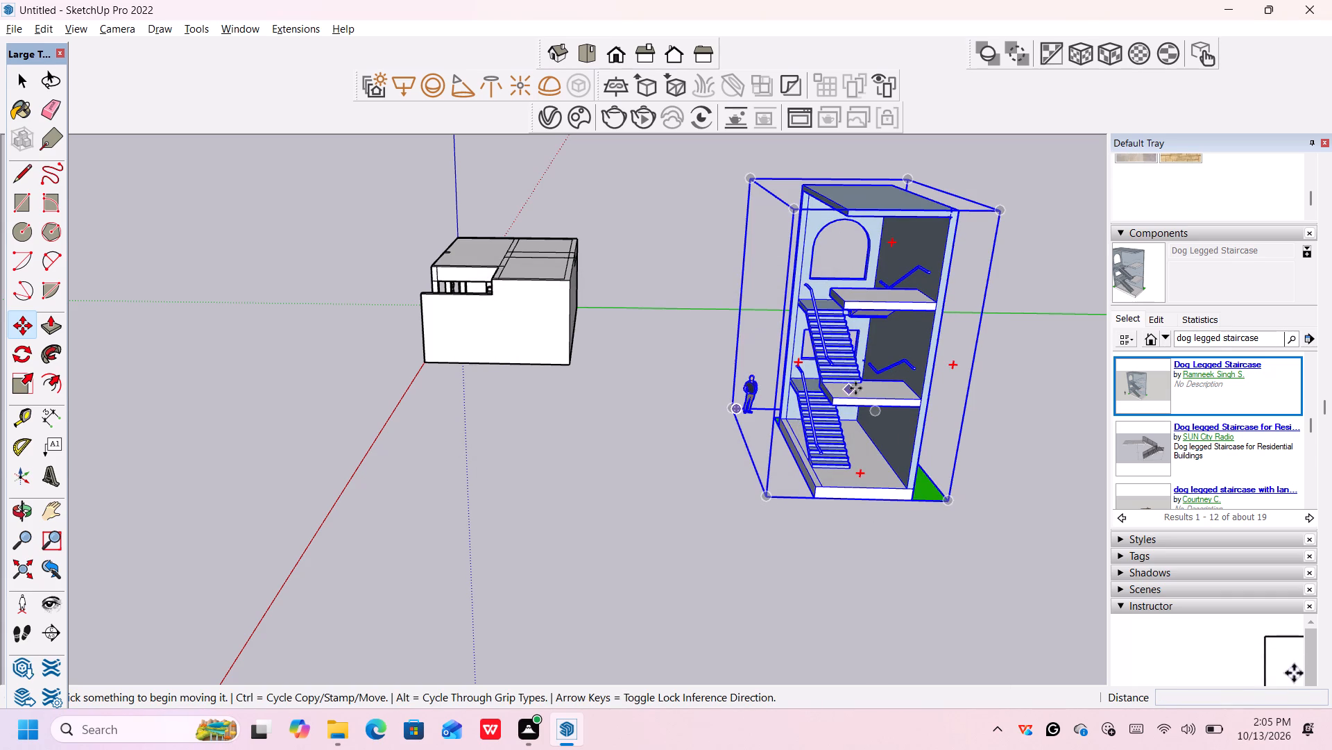
{"action": "middle_click_drag", "start_coordinate": [896, 410], "coordinate": [814, 350]}
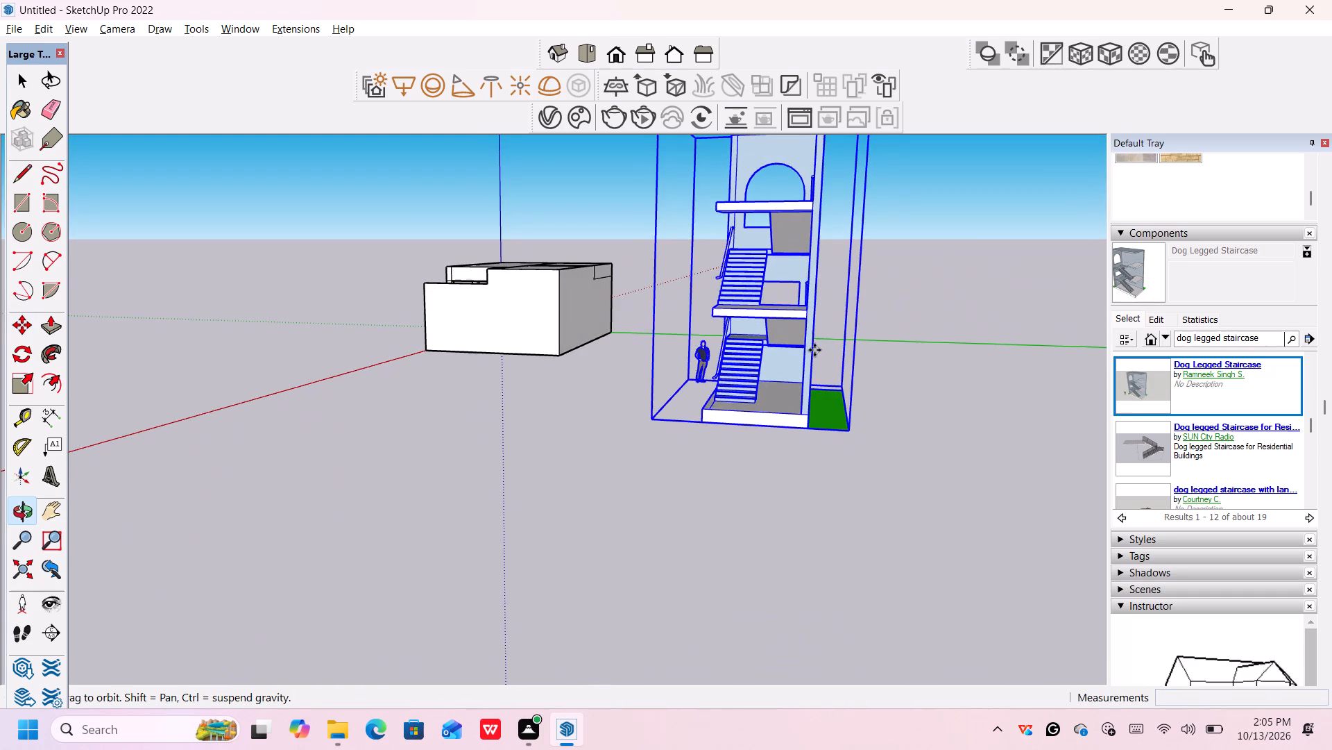
{"action": "right_click", "coordinate": [795, 338]}
{"action": "left_click", "coordinate": [828, 353]}
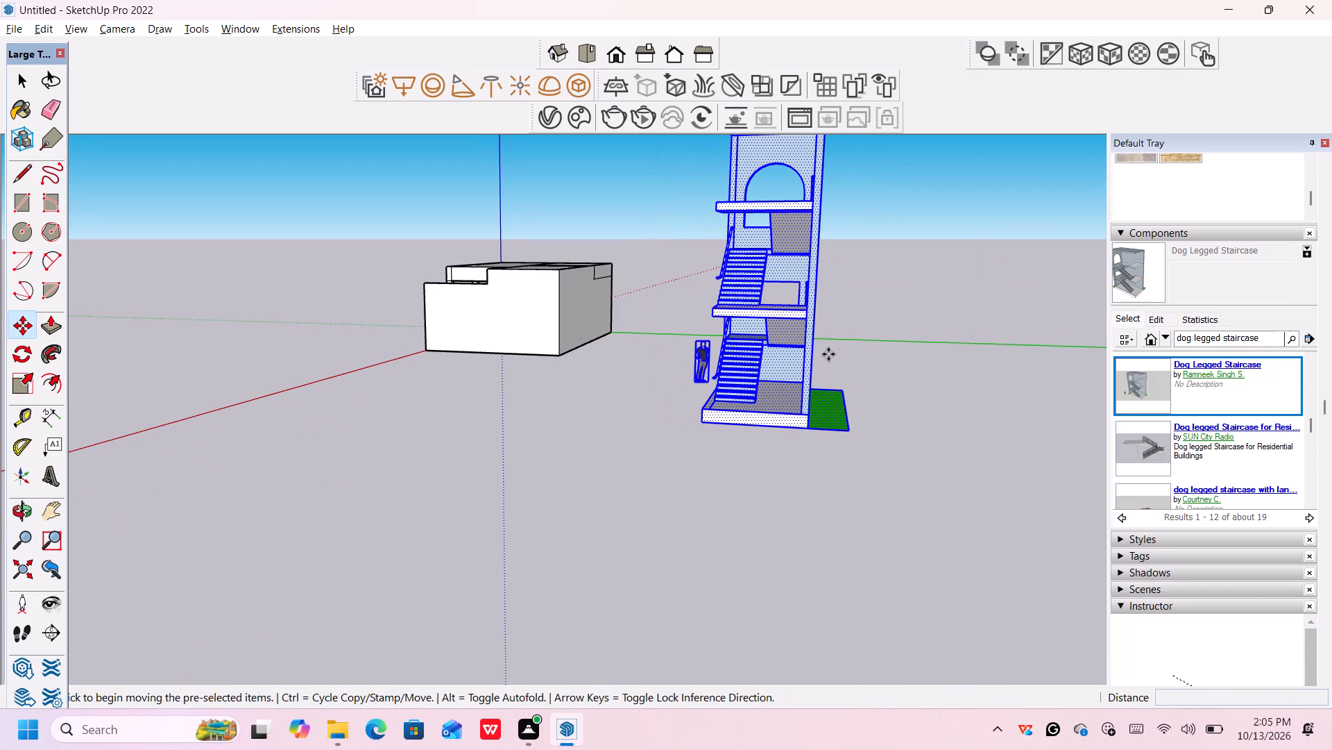
Move the selected exploded staircase parts, including the human figure, across the open ground, using a grip point near the figure's feet.
{"action": "scroll", "coordinate": [793, 353], "scroll_direction": "up", "scroll_amount": 4}
{"action": "scroll", "coordinate": [660, 367], "scroll_direction": "up", "scroll_amount": 2}
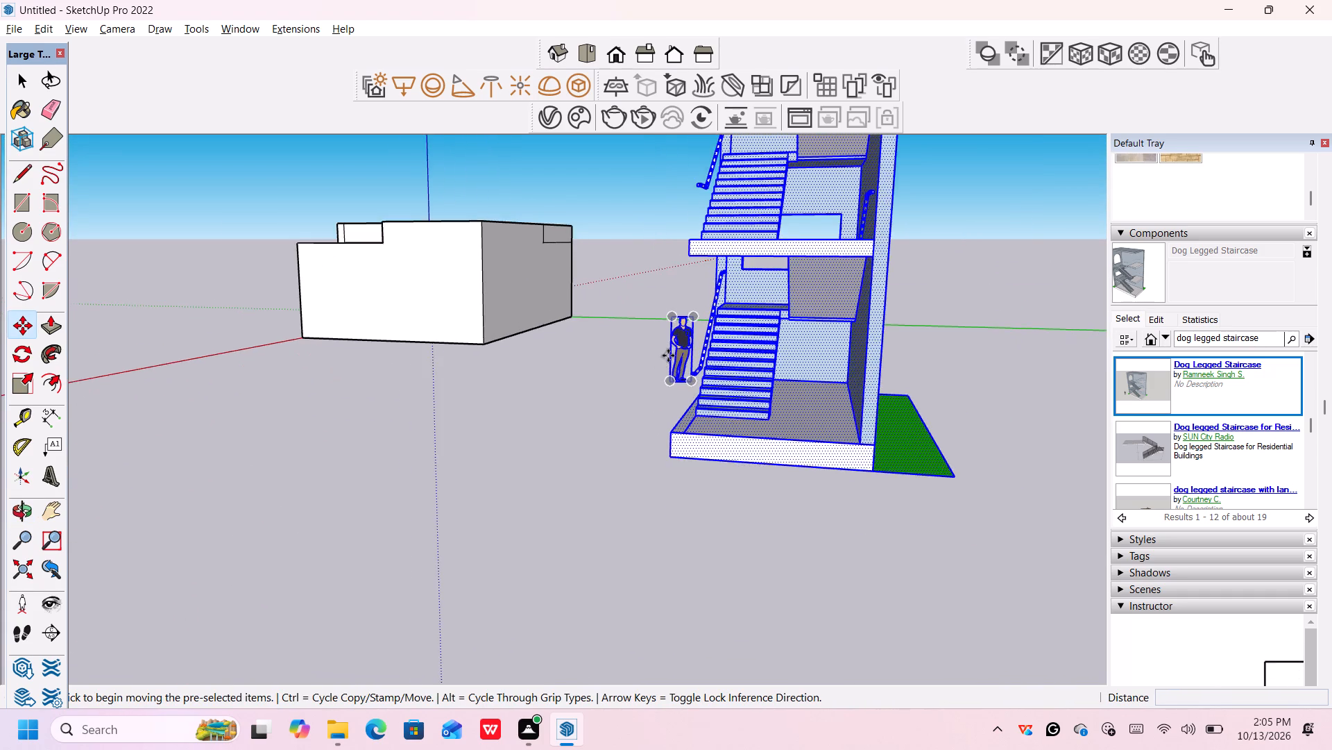
{"action": "scroll", "coordinate": [668, 356], "scroll_direction": "up", "scroll_amount": 1}
{"action": "left_click", "coordinate": [692, 374]}
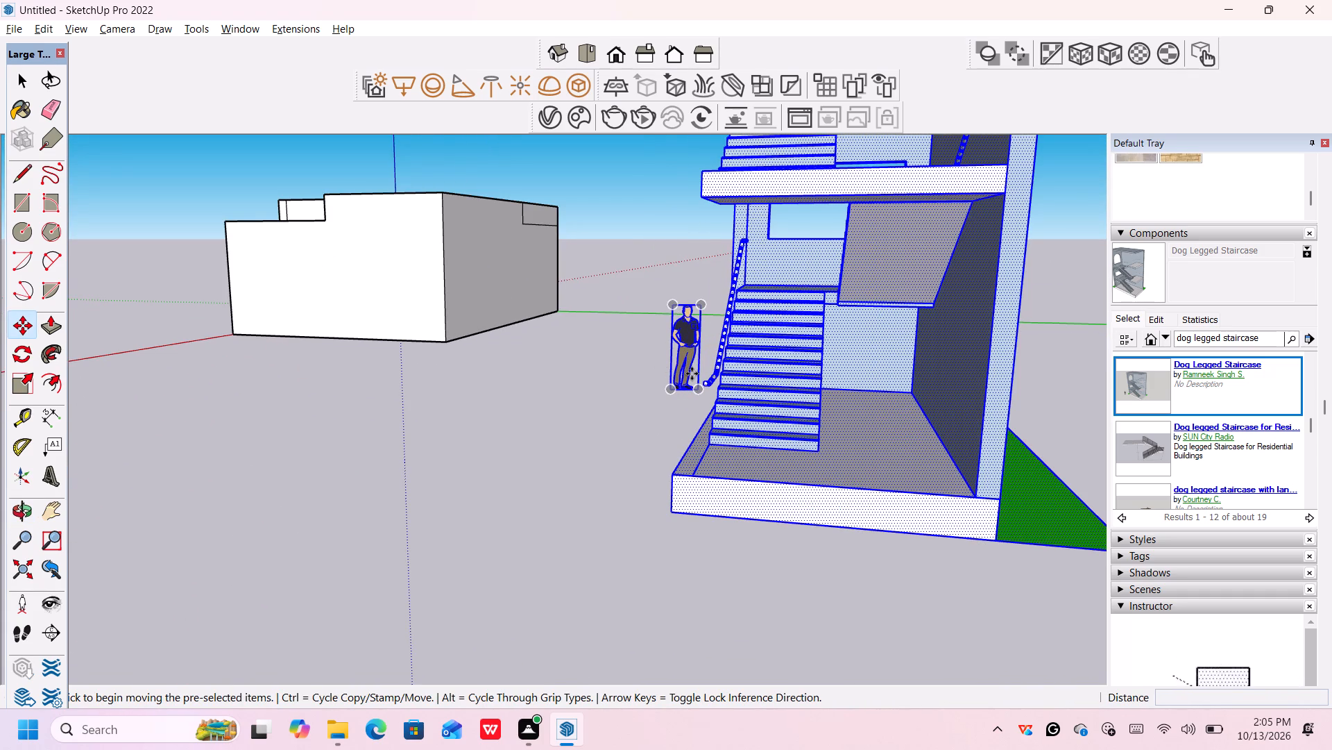
{"action": "left_click", "coordinate": [580, 558]}
{"action": "scroll", "coordinate": [647, 456], "scroll_direction": "down", "scroll_amount": 3}
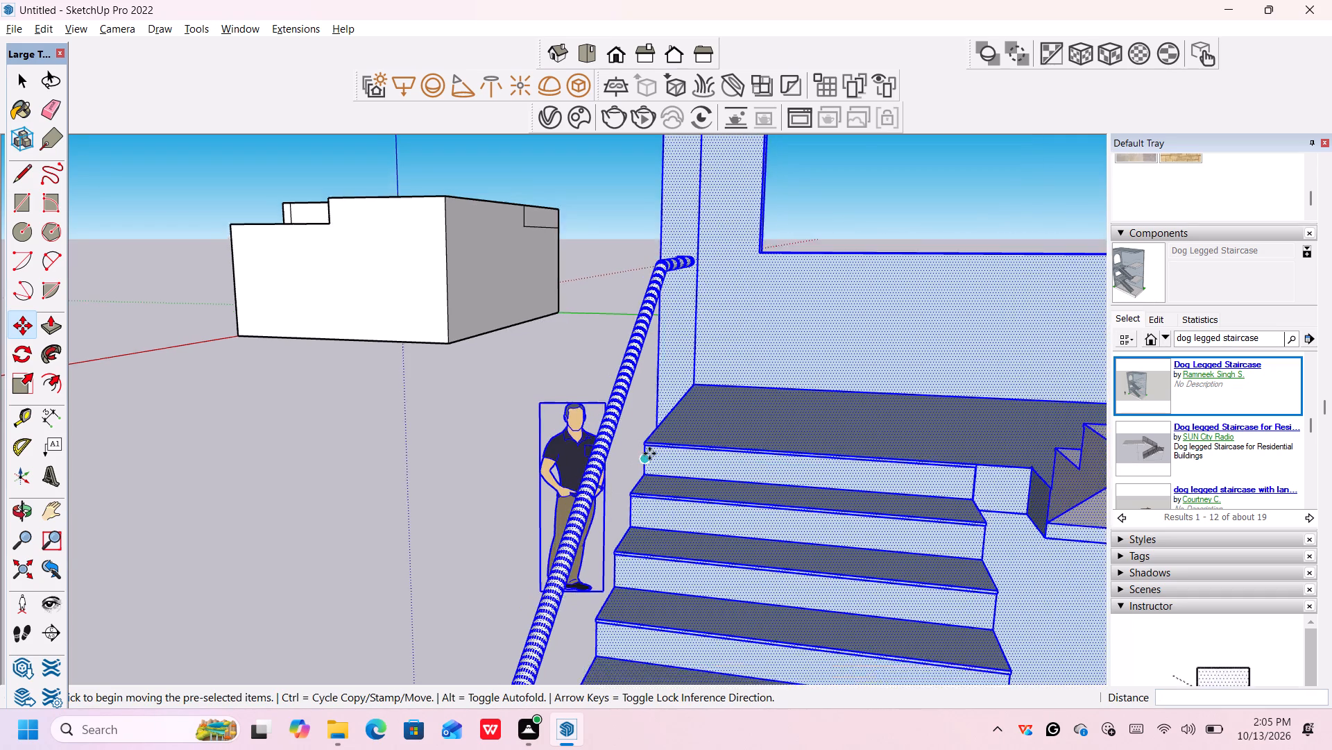
Delete the human figure standing beside the exploded dog-legged staircase.
{"action": "scroll", "coordinate": [649, 453], "scroll_direction": "down", "scroll_amount": 5}
{"action": "scroll", "coordinate": [779, 402], "scroll_direction": "down", "scroll_amount": 17}
{"action": "scroll", "coordinate": [807, 392], "scroll_direction": "down", "scroll_amount": 5}
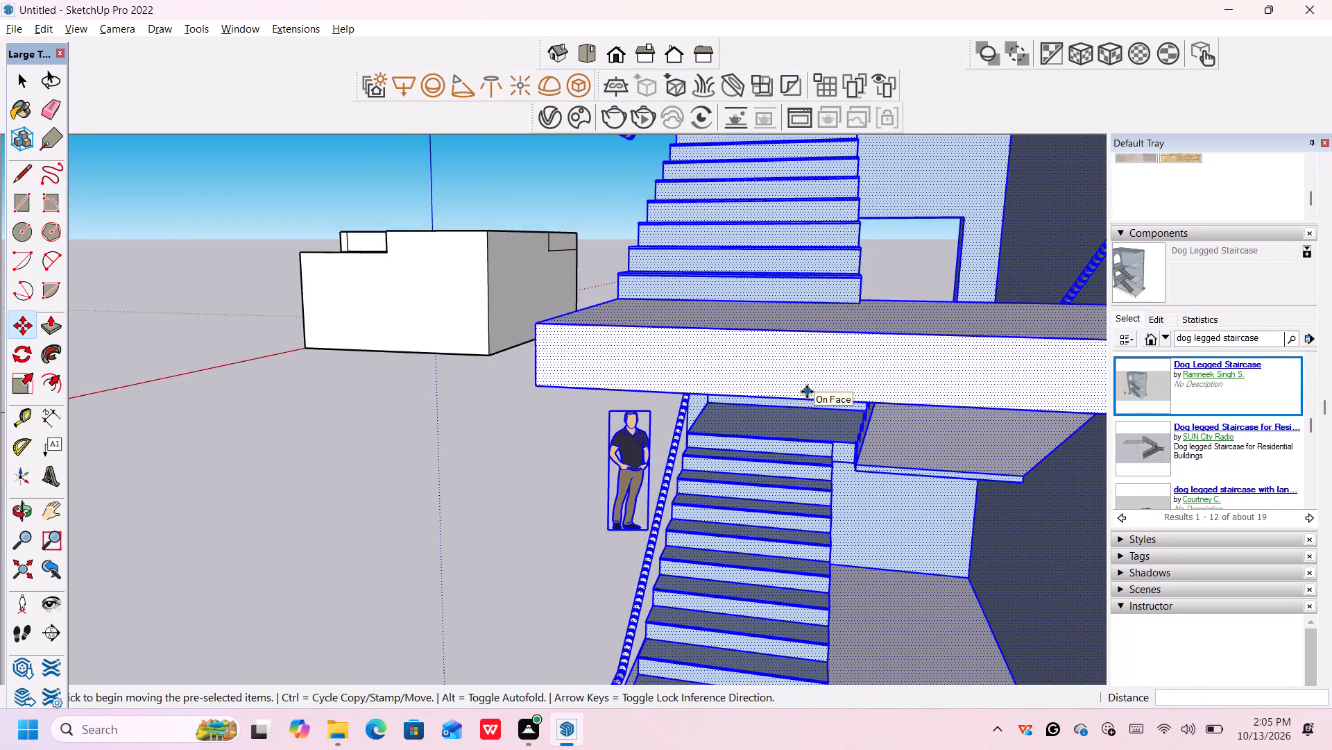
{"action": "scroll", "coordinate": [807, 392], "scroll_direction": "down", "scroll_amount": 17}
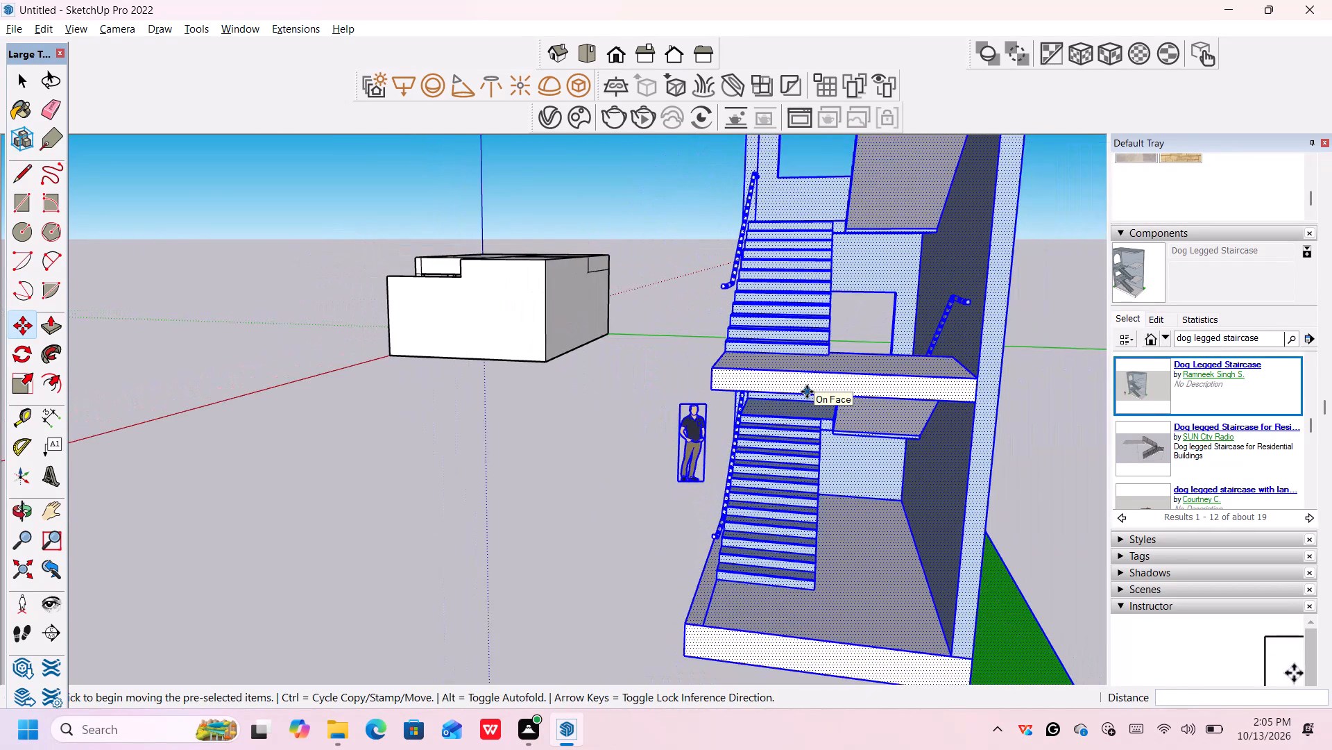
{"action": "scroll", "coordinate": [807, 392], "scroll_direction": "down", "scroll_amount": 5}
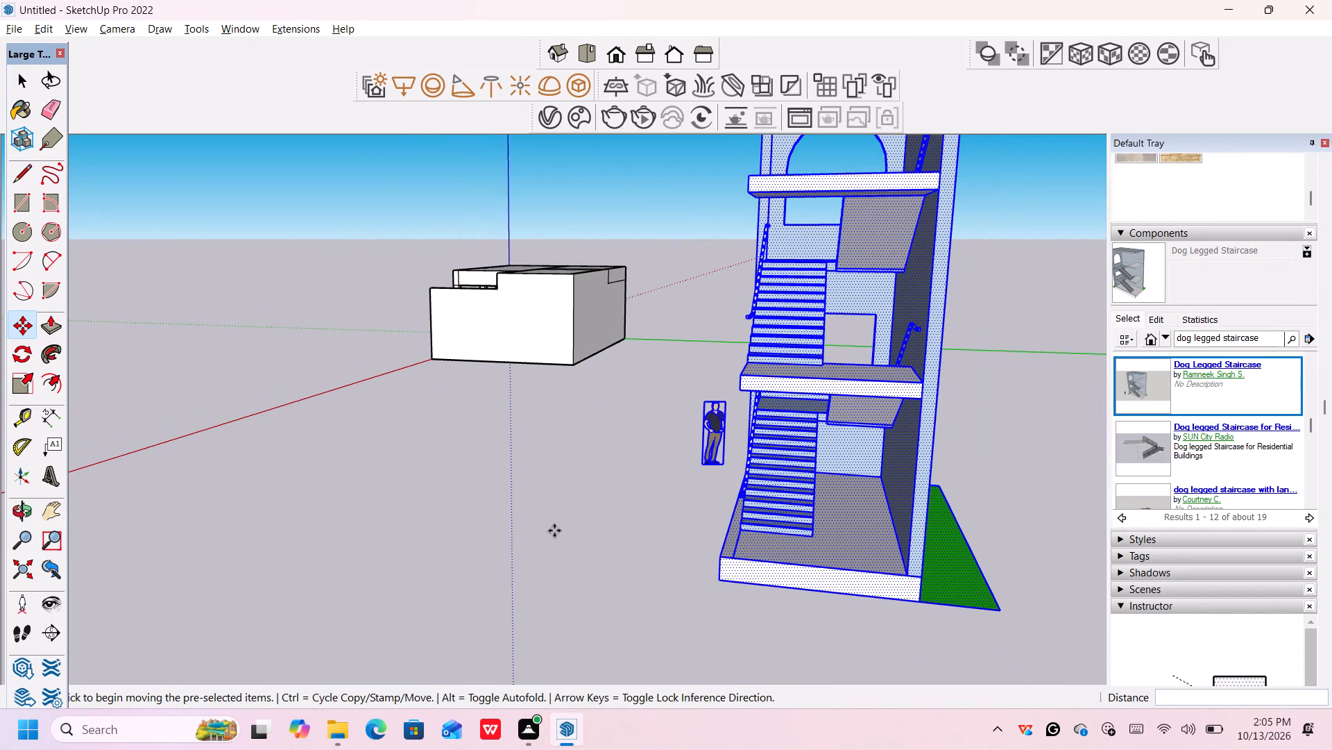
{"action": "key", "text": "Escape"}
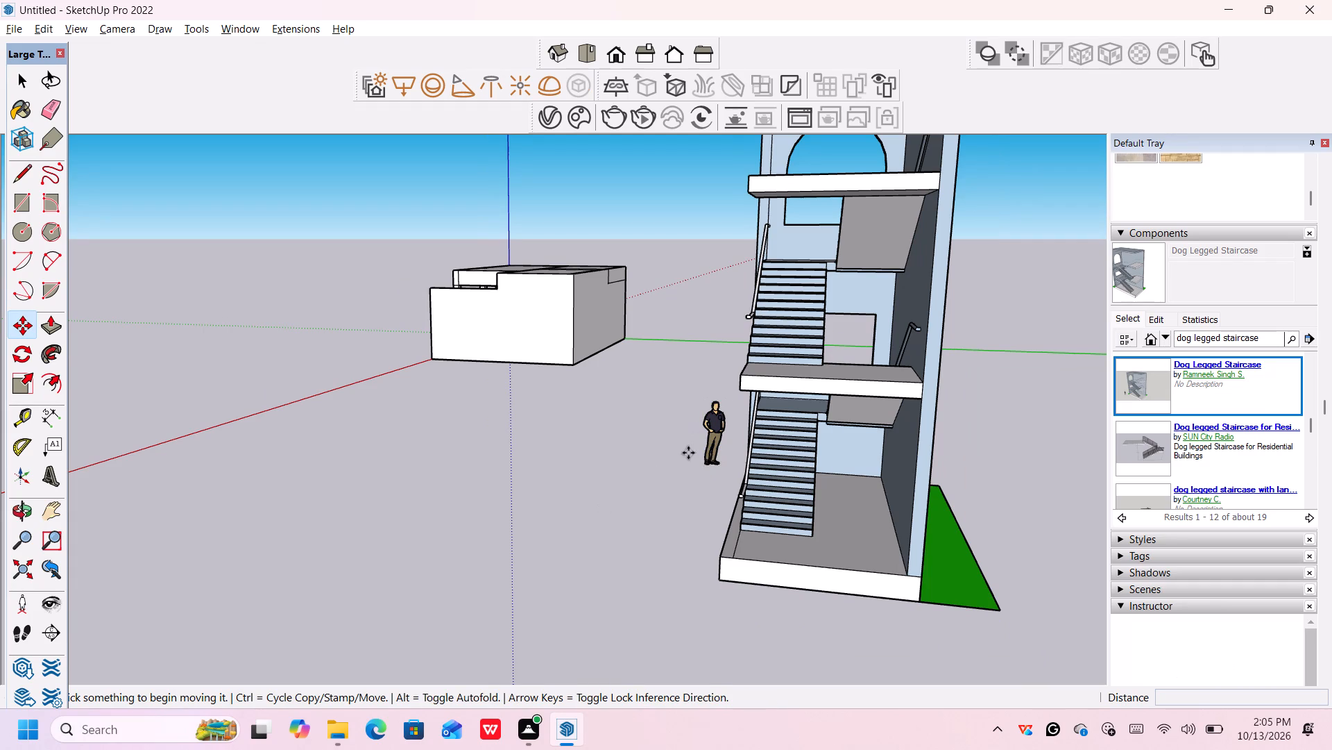
{"action": "left_click", "coordinate": [717, 440]}
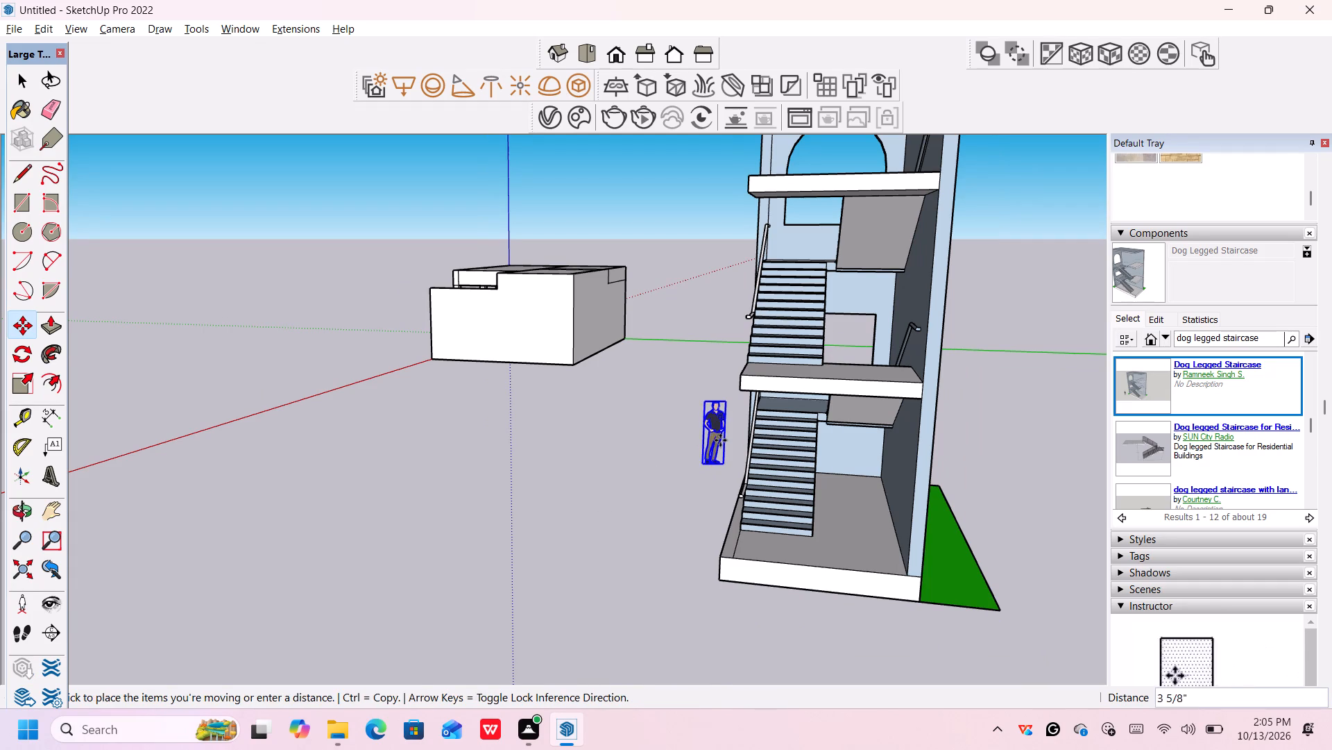
{"action": "key", "text": "Delete"}
{"action": "left_click", "coordinate": [718, 447]}
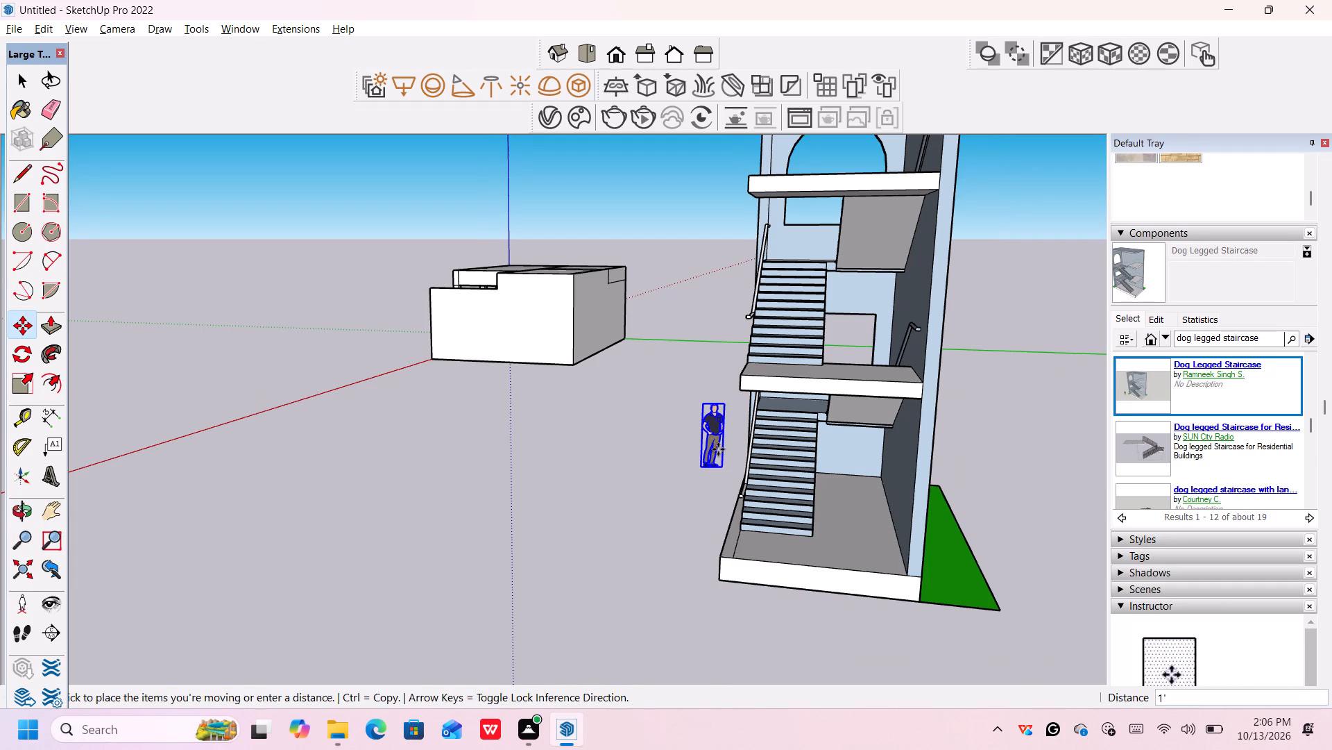
{"action": "key", "text": "Delete"}
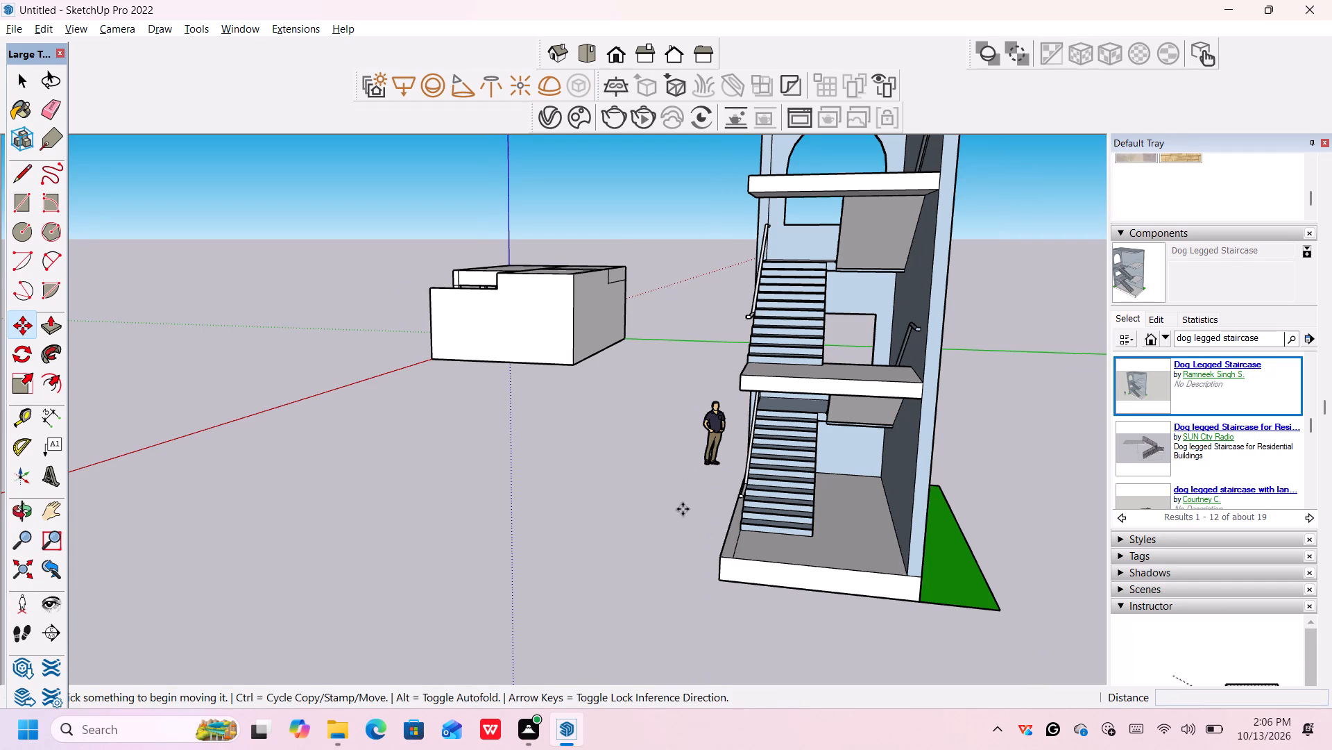
{"action": "key", "text": "space"}
{"action": "left_click", "coordinate": [710, 444]}
{"action": "key", "text": "Delete"}
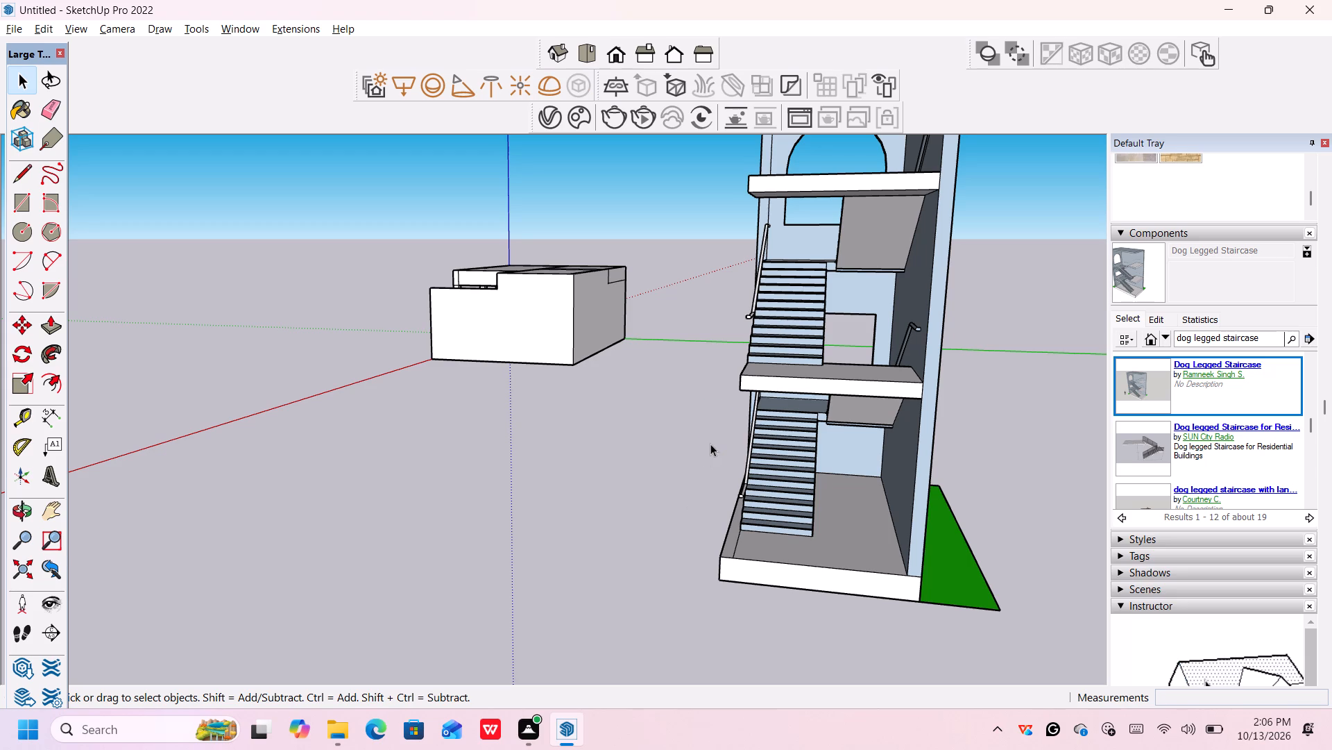
Examine the exploded staircase model, checking how its base slab, lower flight and landing parts select.
{"action": "scroll", "coordinate": [710, 445], "scroll_direction": "down", "scroll_amount": 6}
{"action": "middle_click_drag", "start_coordinate": [710, 462], "coordinate": [943, 485]}
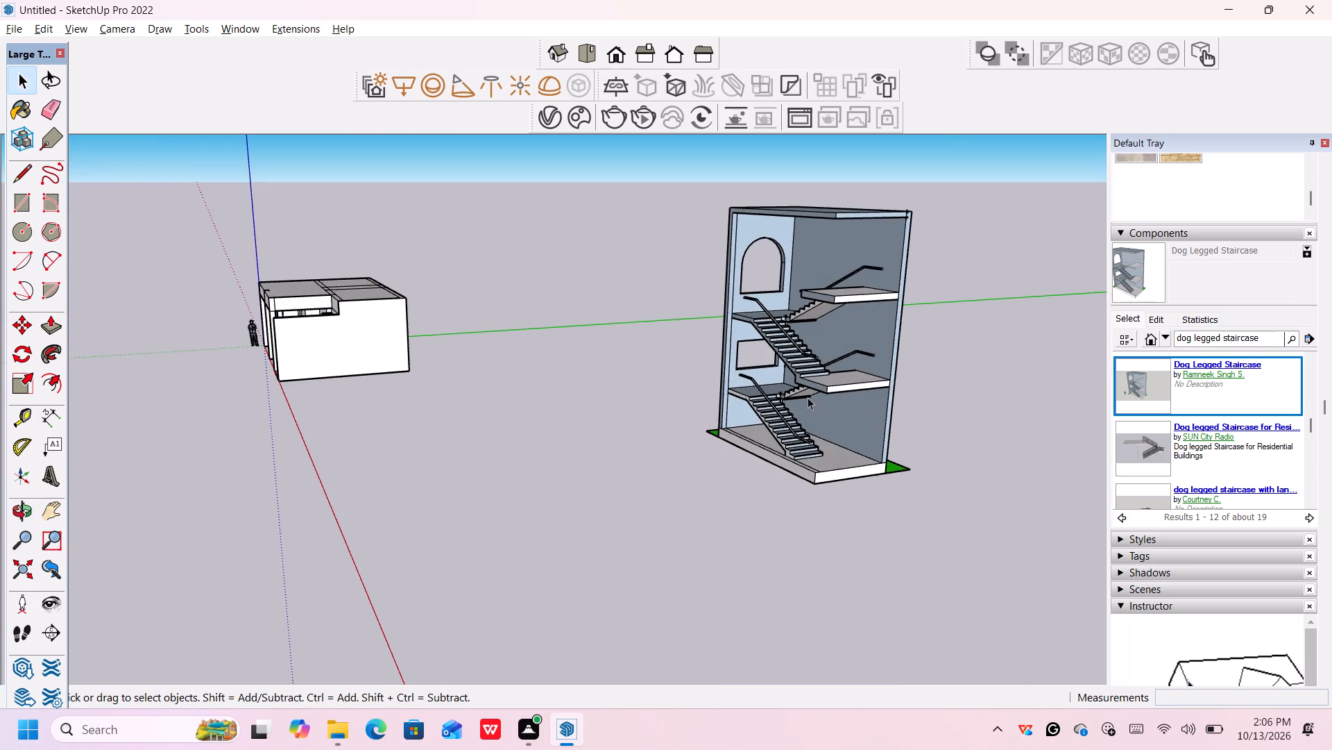
{"action": "scroll", "coordinate": [806, 397], "scroll_direction": "up", "scroll_amount": 6}
{"action": "scroll", "coordinate": [802, 415], "scroll_direction": "down", "scroll_amount": 1}
{"action": "scroll", "coordinate": [809, 429], "scroll_direction": "up", "scroll_amount": 6}
{"action": "scroll", "coordinate": [863, 542], "scroll_direction": "down", "scroll_amount": 7}
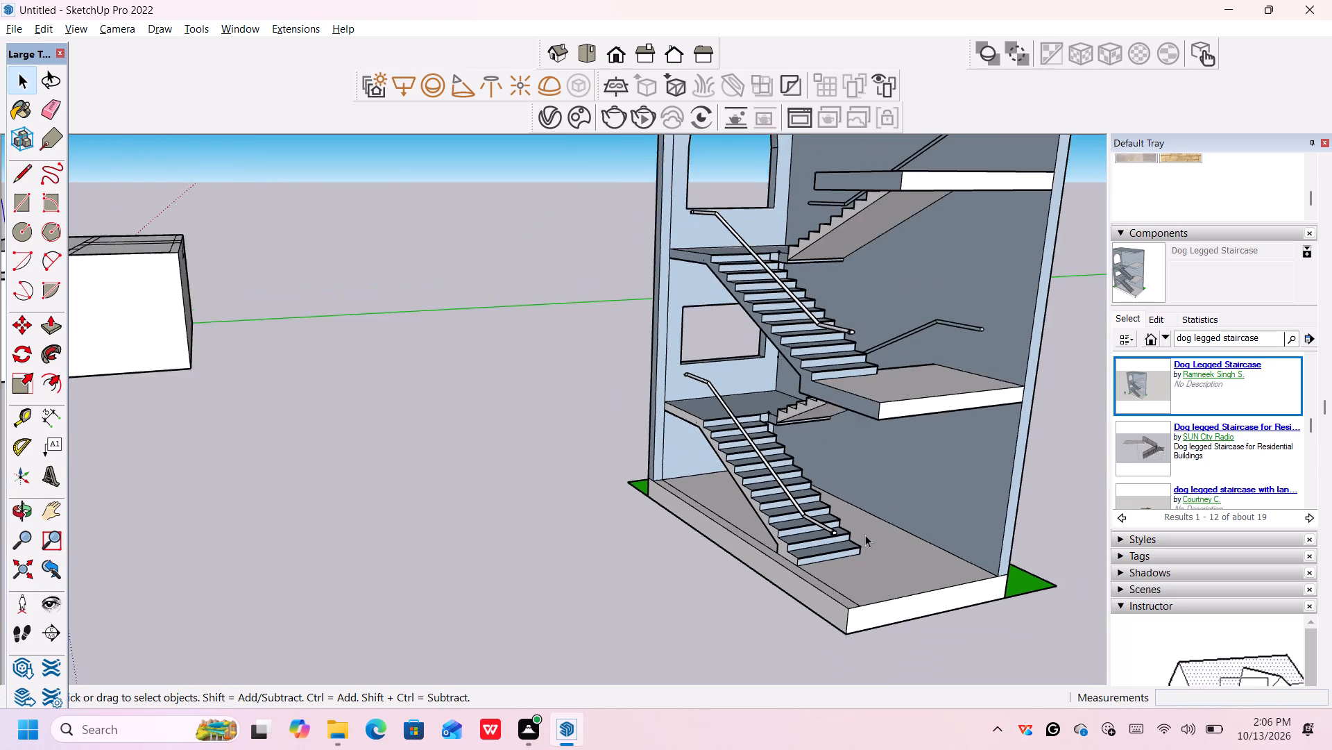
{"action": "left_click", "coordinate": [830, 596]}
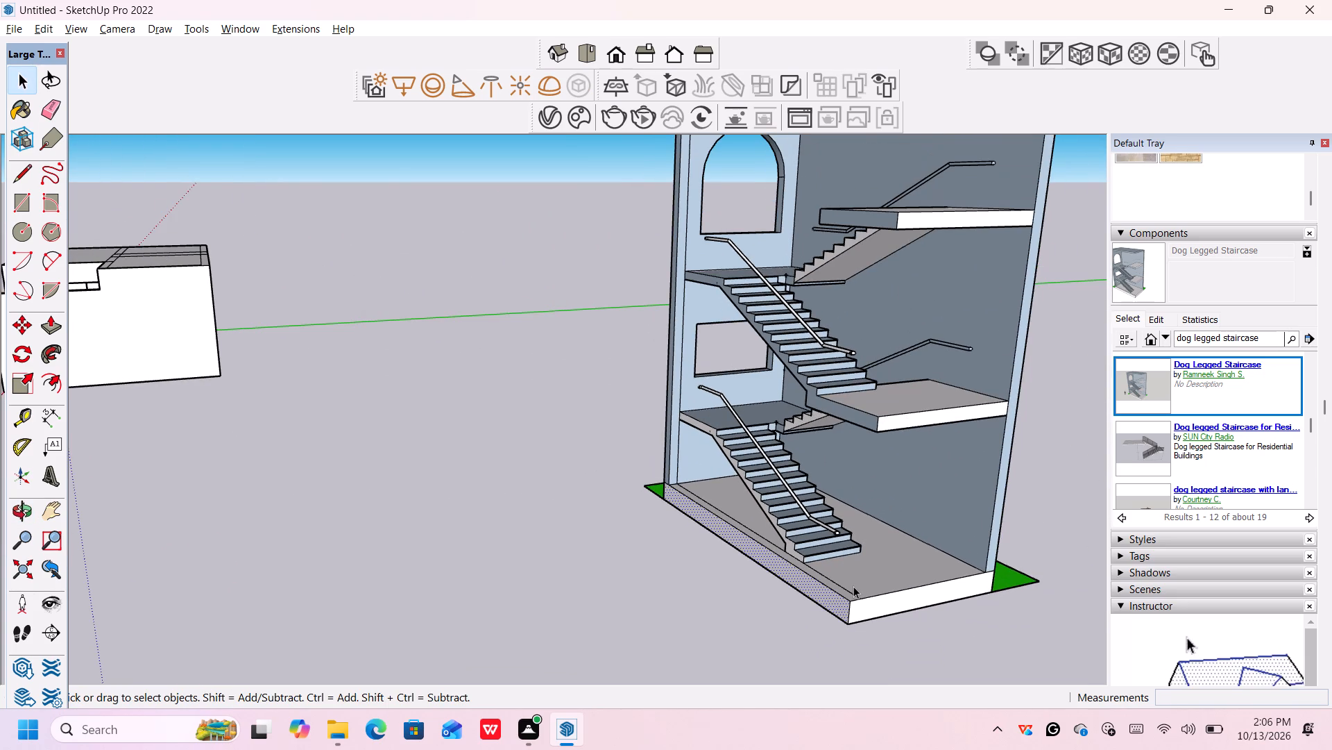
{"action": "double_click", "coordinate": [853, 586]}
{"action": "double_click", "coordinate": [853, 586]}
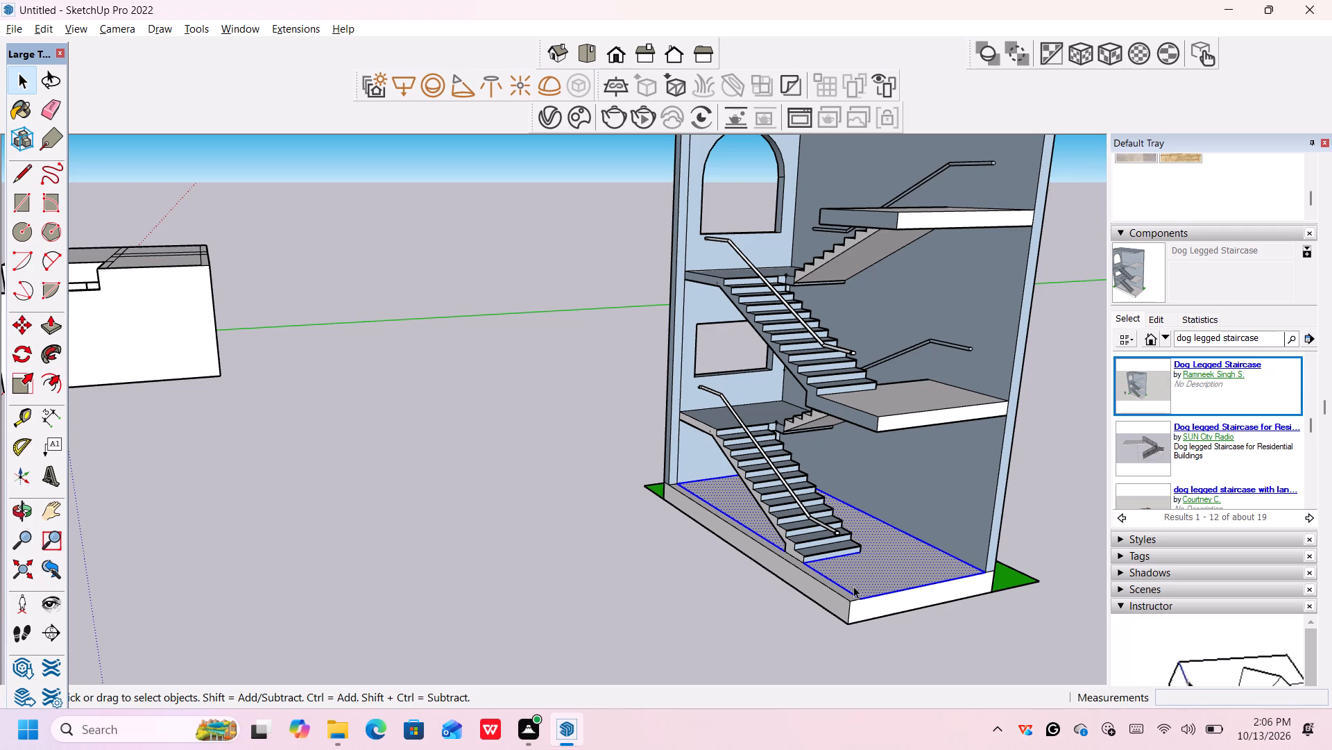
{"action": "double_click", "coordinate": [853, 586]}
{"action": "left_click", "coordinate": [493, 573]}
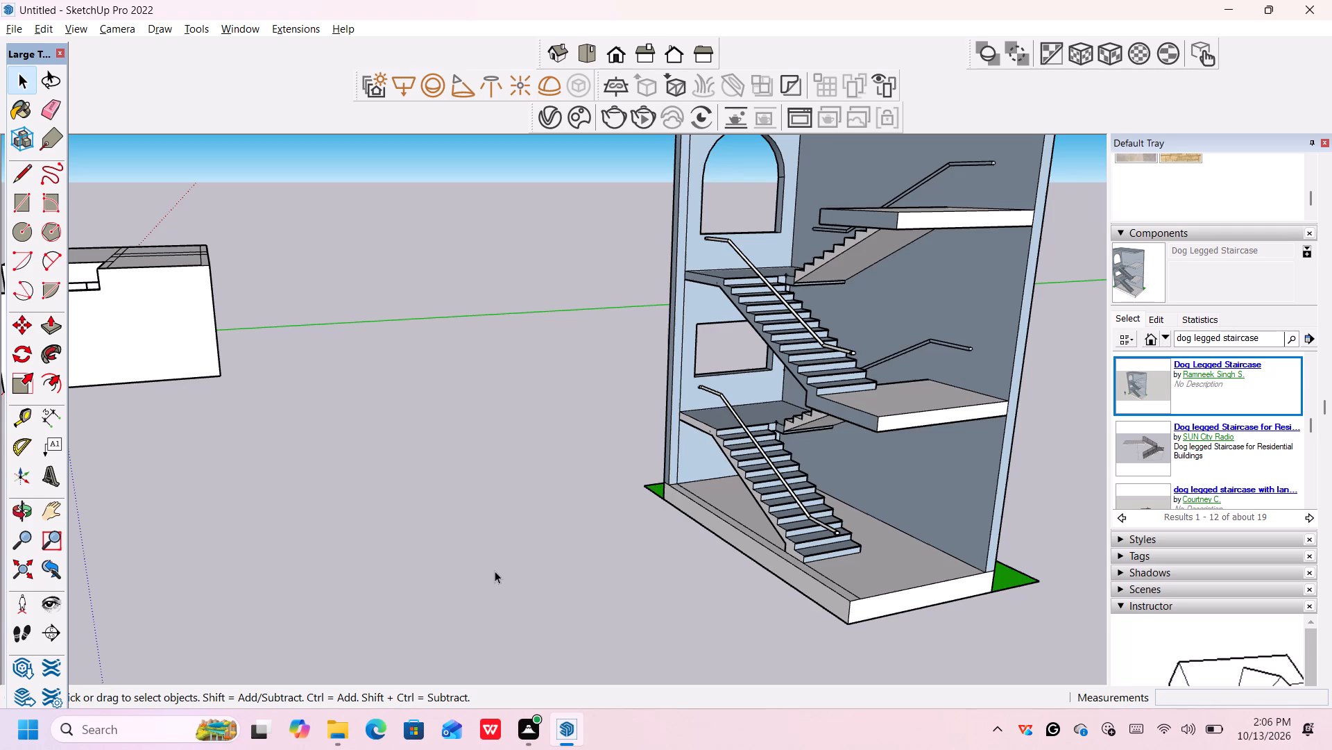
{"action": "left_click", "coordinate": [774, 470]}
{"action": "left_click", "coordinate": [778, 472]}
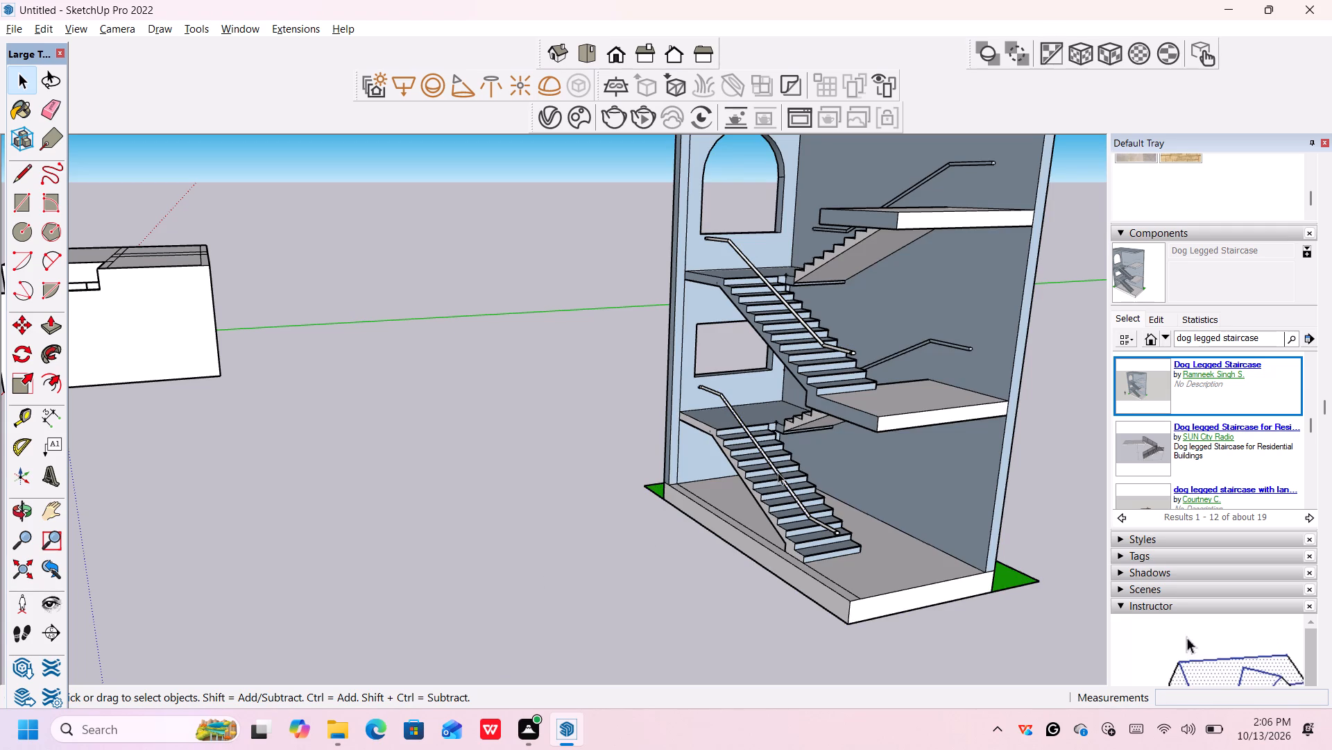
{"action": "scroll", "coordinate": [778, 472], "scroll_direction": "down", "scroll_amount": 6}
{"action": "left_click", "coordinate": [828, 429]}
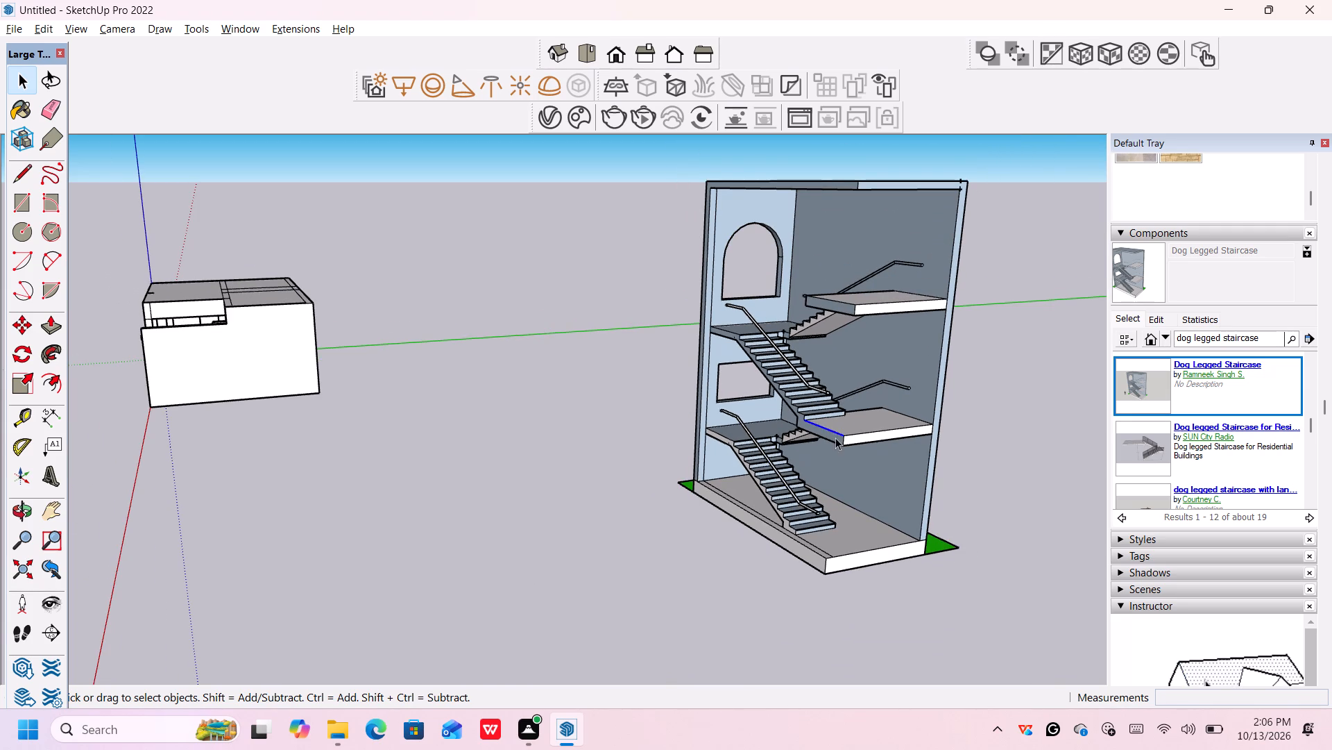
{"action": "left_click", "coordinate": [837, 440]}
{"action": "left_click", "coordinate": [866, 558]}
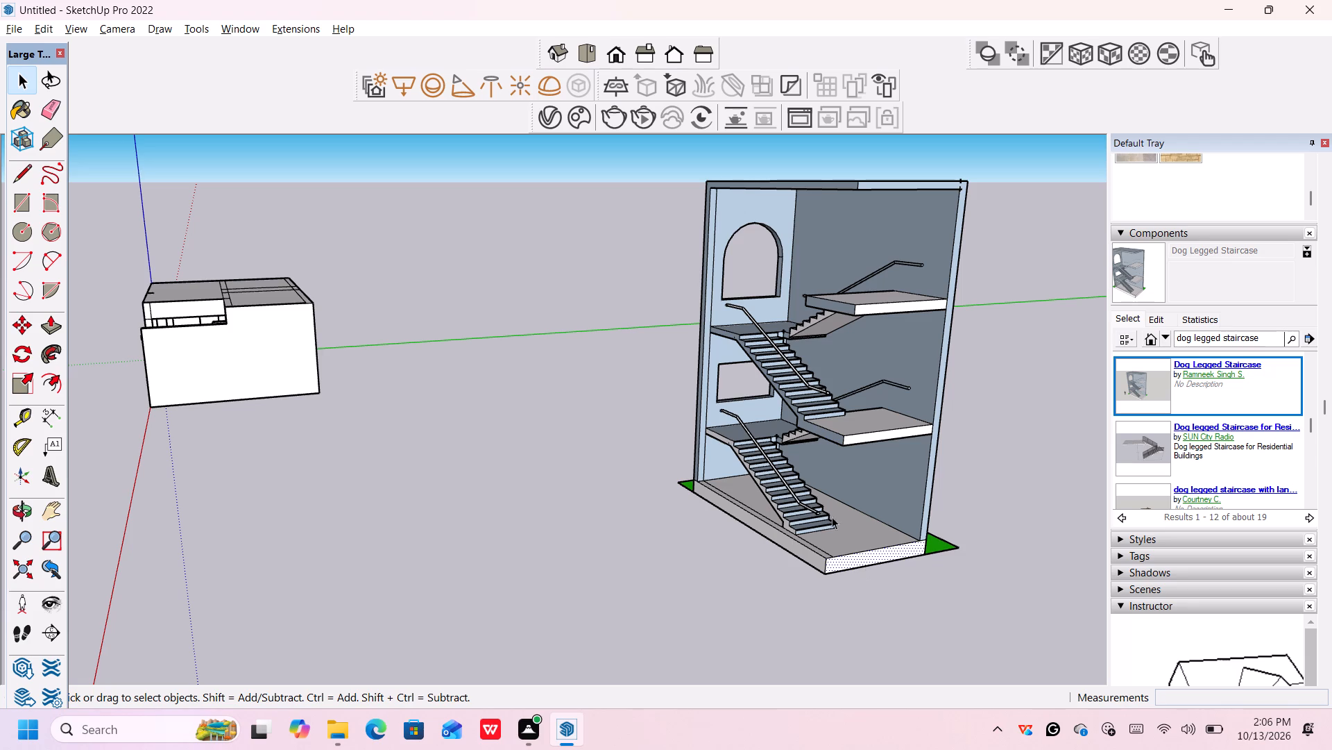
Delete the end wall around the rectangular window between the two half-landings, including its leftover edges and window reveal pieces.
{"action": "middle_click_drag", "start_coordinate": [776, 498], "coordinate": [810, 501]}
{"action": "scroll", "coordinate": [749, 509], "scroll_direction": "up", "scroll_amount": 2}
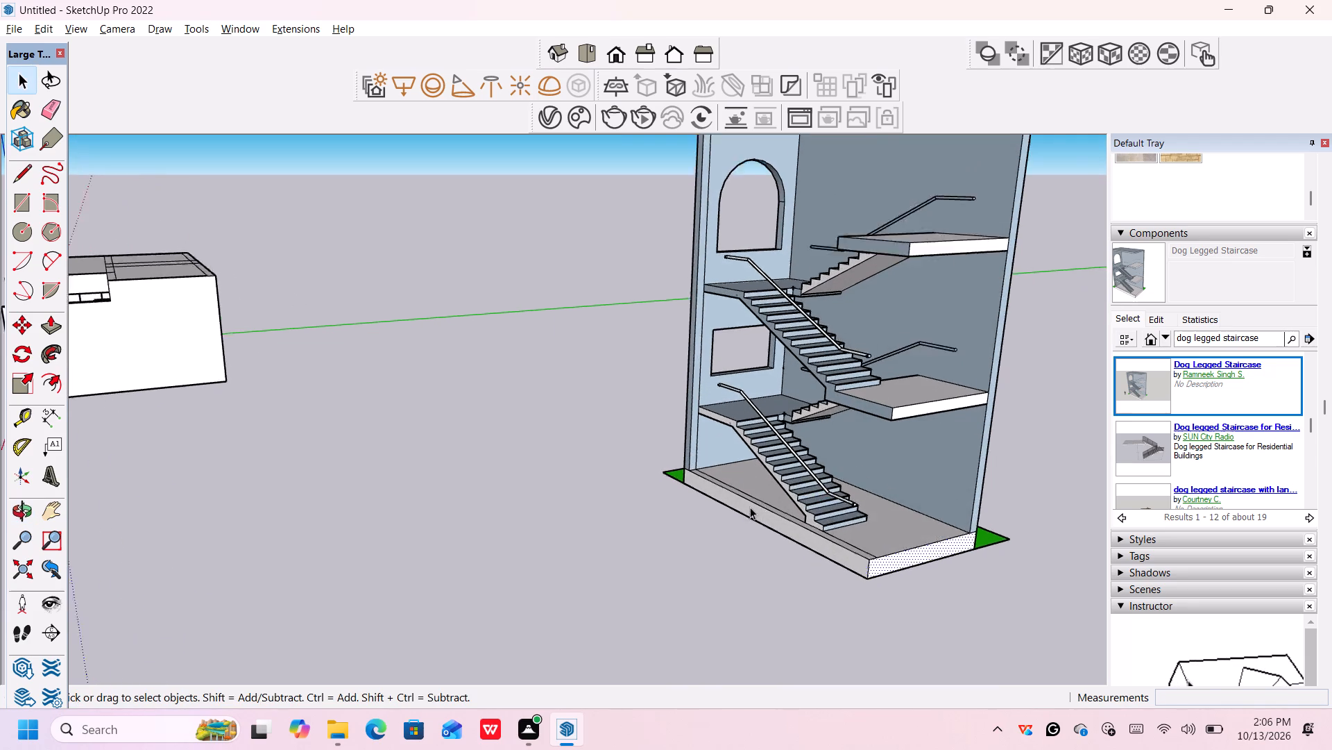
{"action": "scroll", "coordinate": [750, 507], "scroll_direction": "up", "scroll_amount": 1}
{"action": "middle_click_drag", "start_coordinate": [763, 494], "coordinate": [841, 517]}
{"action": "scroll", "coordinate": [794, 484], "scroll_direction": "up", "scroll_amount": 1}
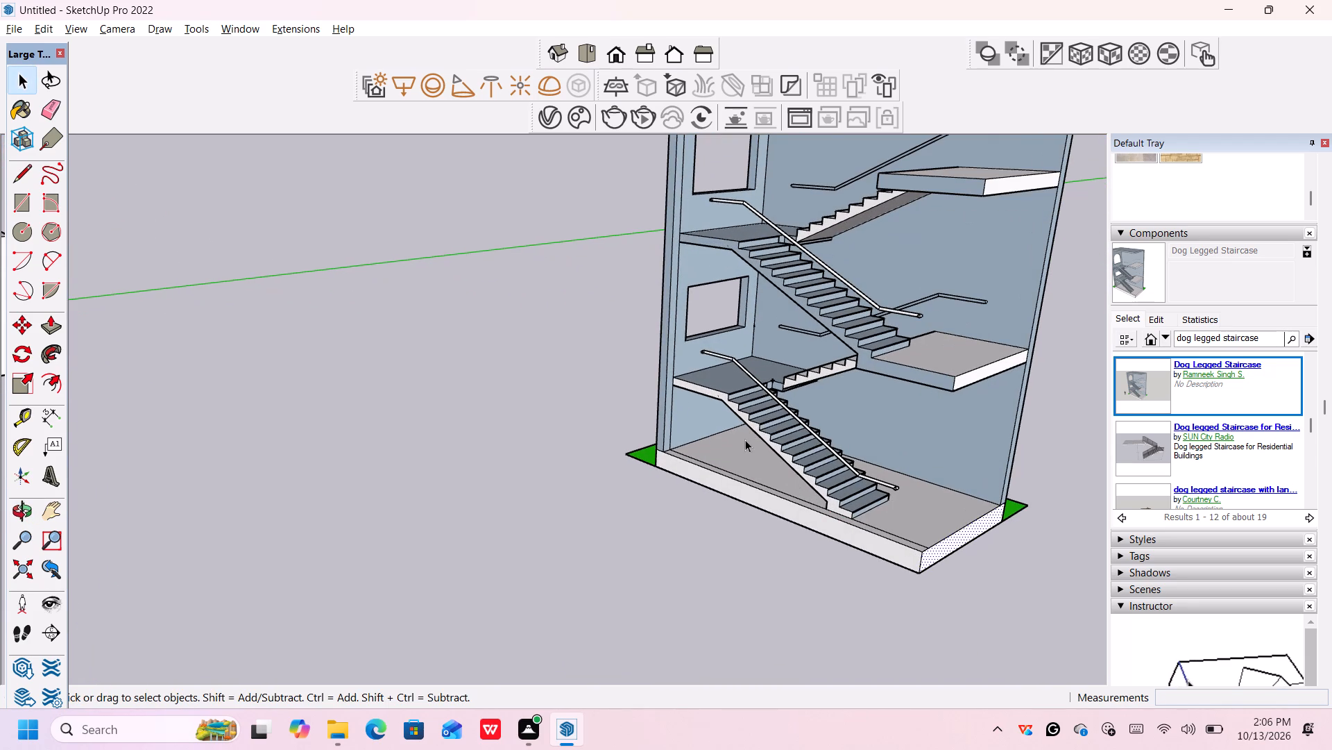
{"action": "scroll", "coordinate": [760, 460], "scroll_direction": "up", "scroll_amount": 1}
{"action": "scroll", "coordinate": [767, 456], "scroll_direction": "down", "scroll_amount": 4}
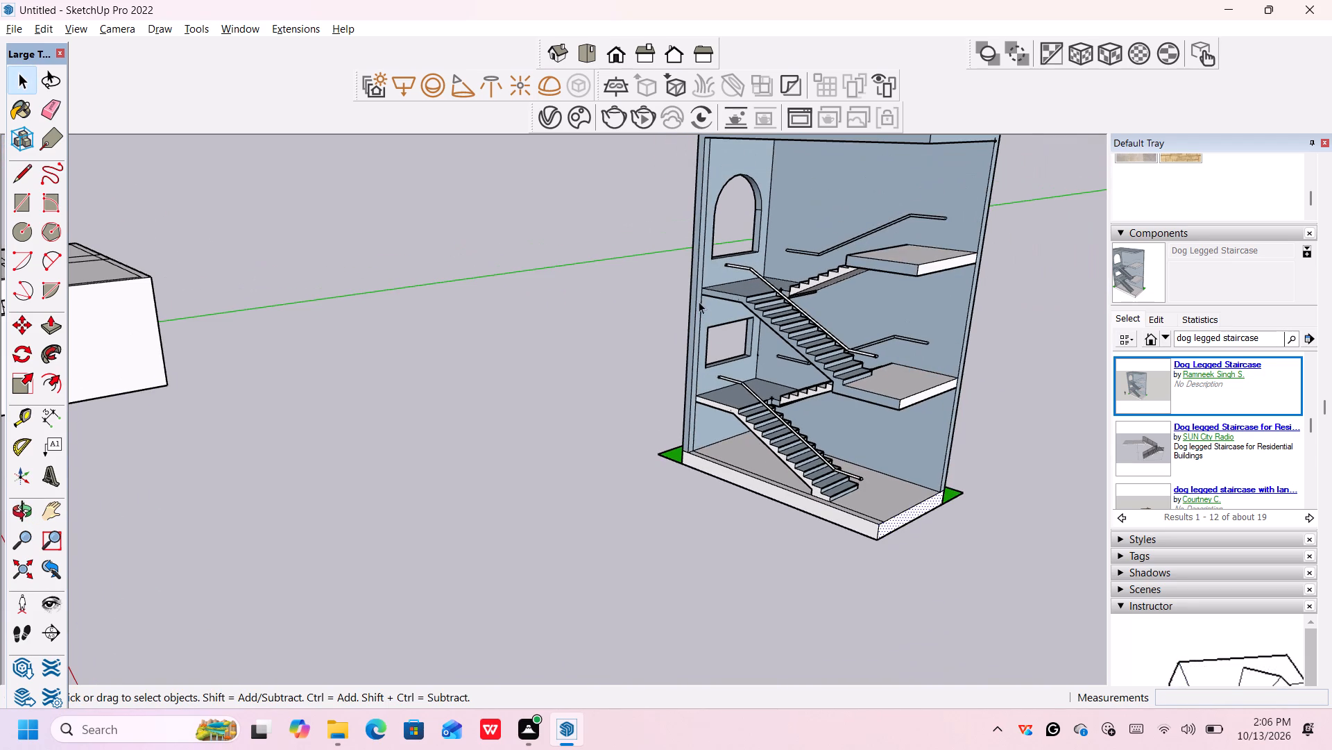
{"action": "left_click", "coordinate": [707, 311]}
{"action": "key", "text": "Delete"}
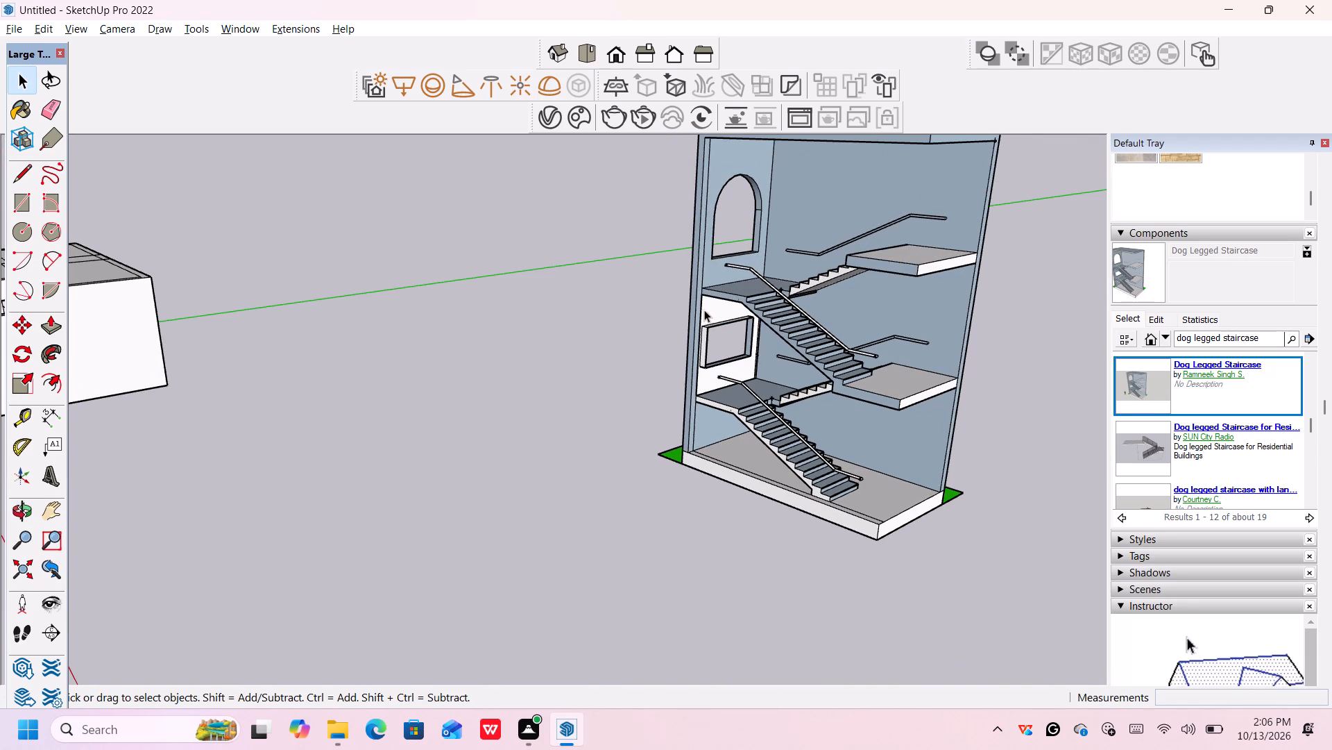
{"action": "left_click", "coordinate": [701, 308]}
{"action": "left_click_drag", "start_coordinate": [722, 322], "coordinate": [701, 337]}
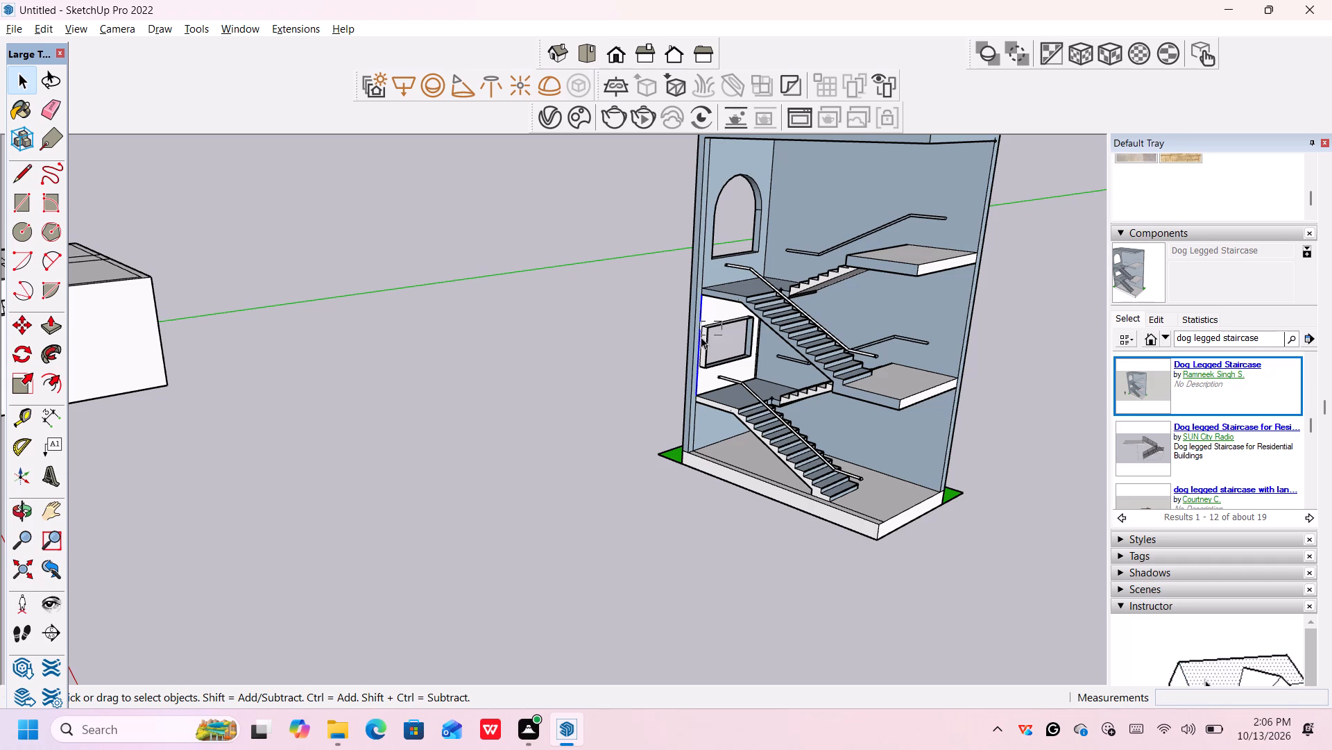
{"action": "left_click_drag", "start_coordinate": [701, 337], "coordinate": [658, 351]}
{"action": "key", "text": "Delete"}
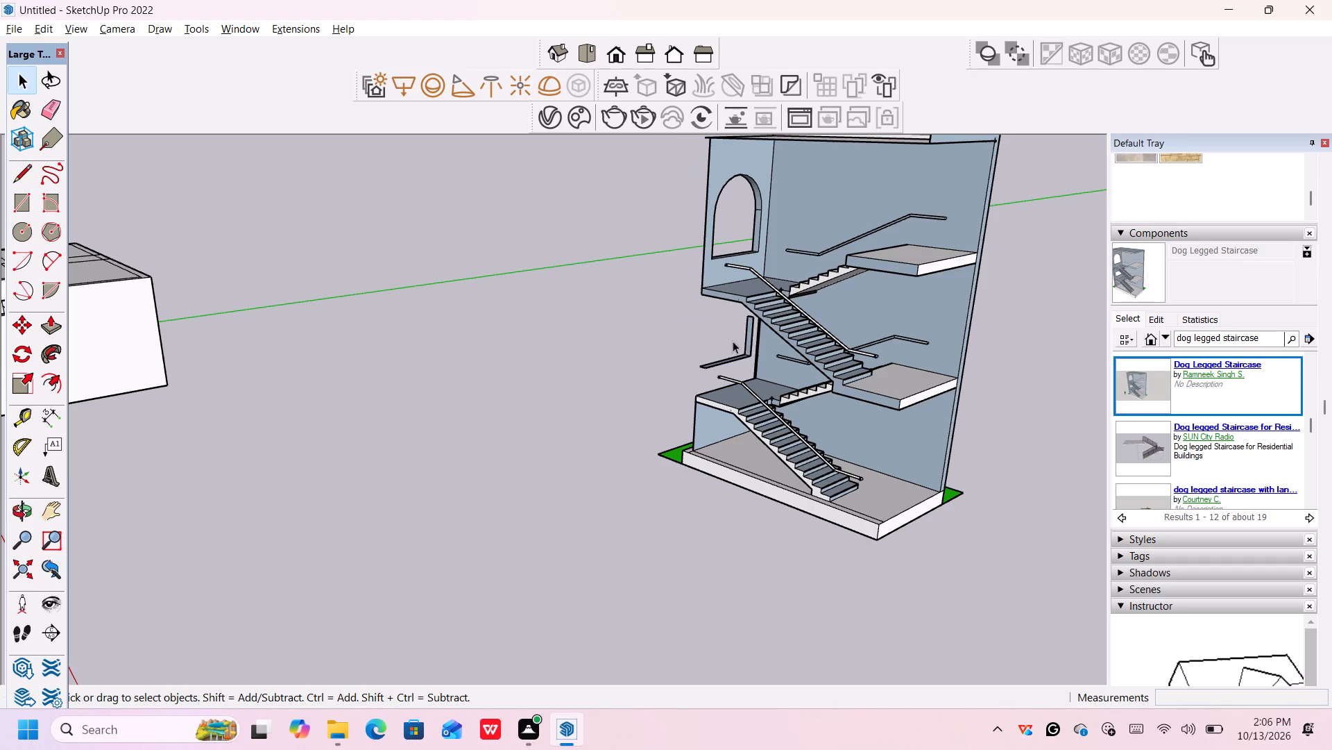
{"action": "scroll", "coordinate": [752, 326], "scroll_direction": "up", "scroll_amount": 10}
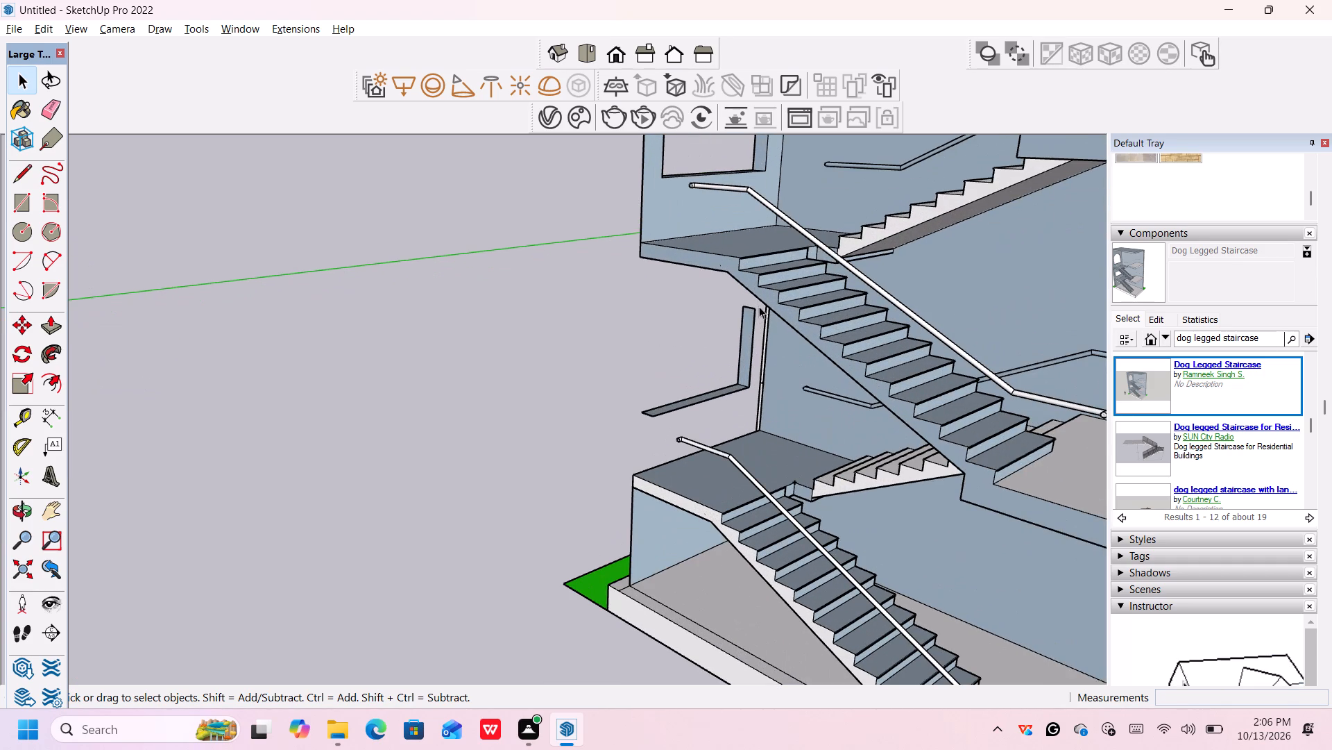
{"action": "left_click_drag", "start_coordinate": [757, 304], "coordinate": [610, 418]}
{"action": "key", "text": "Delete"}
Delete the end wall panel beneath the lowest half-landing, together with its border edges and the green ground patch.
{"action": "scroll", "coordinate": [621, 414], "scroll_direction": "down", "scroll_amount": 9}
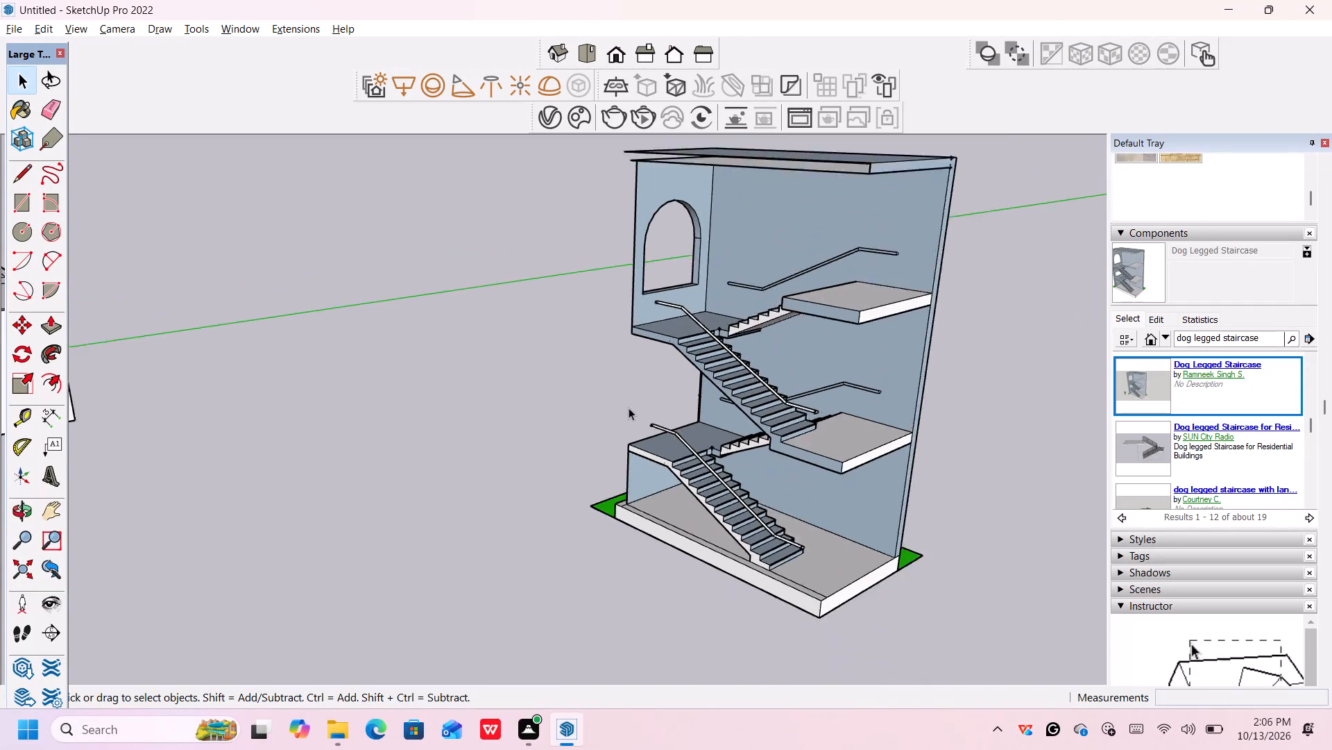
{"action": "scroll", "coordinate": [629, 408], "scroll_direction": "down", "scroll_amount": 4}
{"action": "middle_click_drag", "start_coordinate": [648, 515], "coordinate": [812, 479]}
{"action": "scroll", "coordinate": [622, 479], "scroll_direction": "up", "scroll_amount": 4}
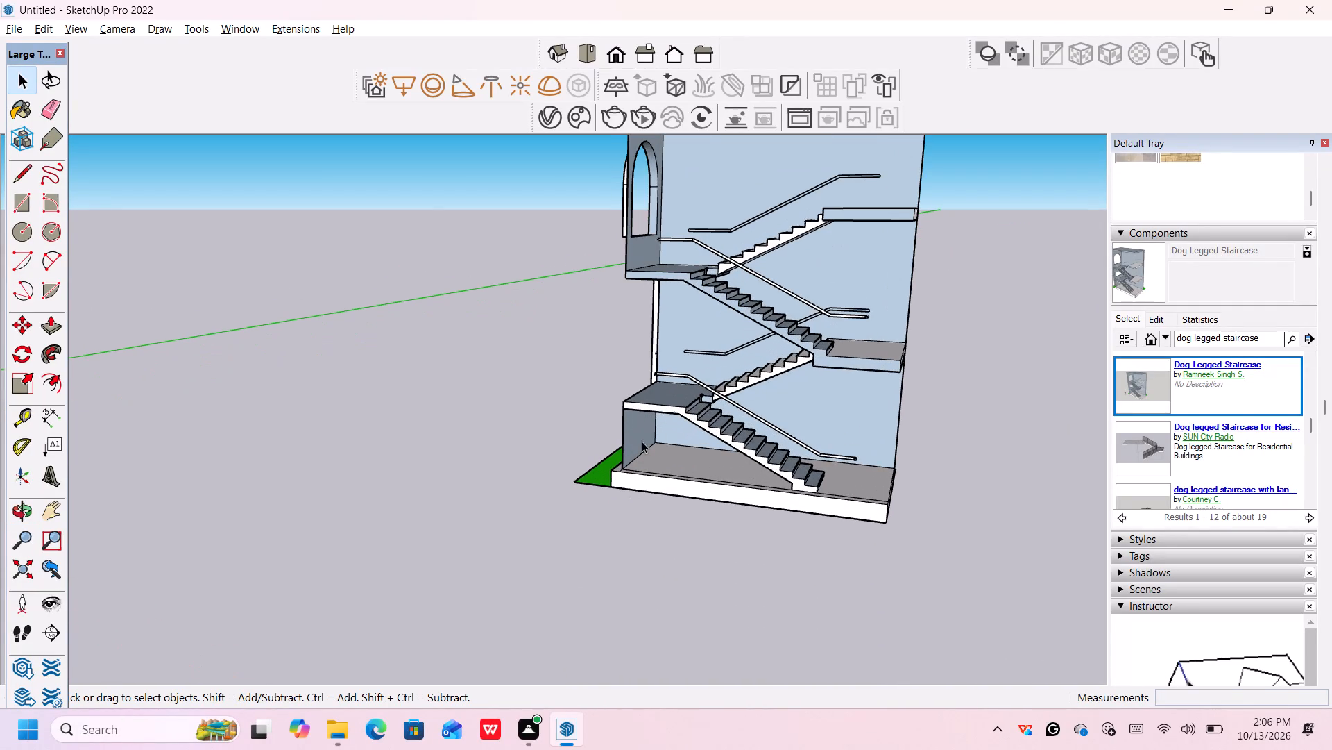
{"action": "left_click", "coordinate": [641, 441]}
{"action": "key", "text": "Delete"}
{"action": "left_click_drag", "start_coordinate": [640, 424], "coordinate": [640, 424]}
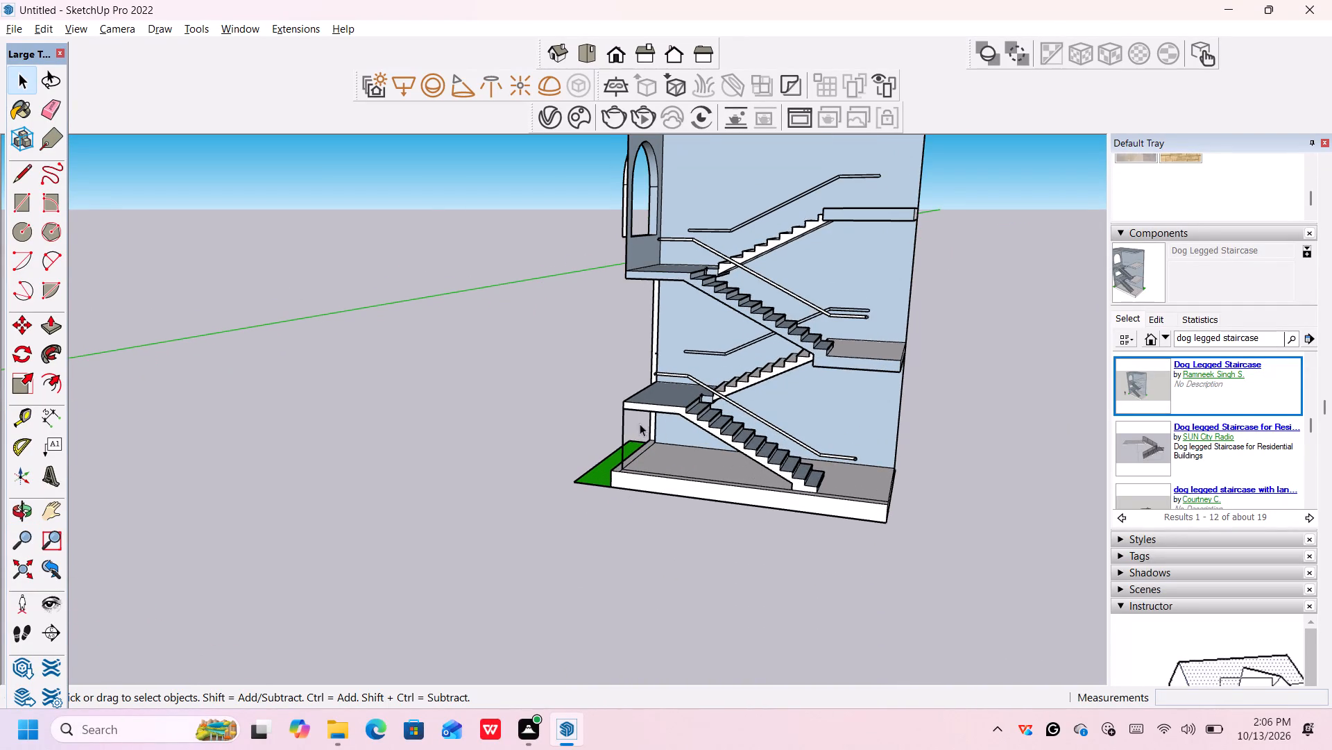
{"action": "left_click_drag", "start_coordinate": [640, 424], "coordinate": [575, 460]}
{"action": "key", "text": "Delete"}
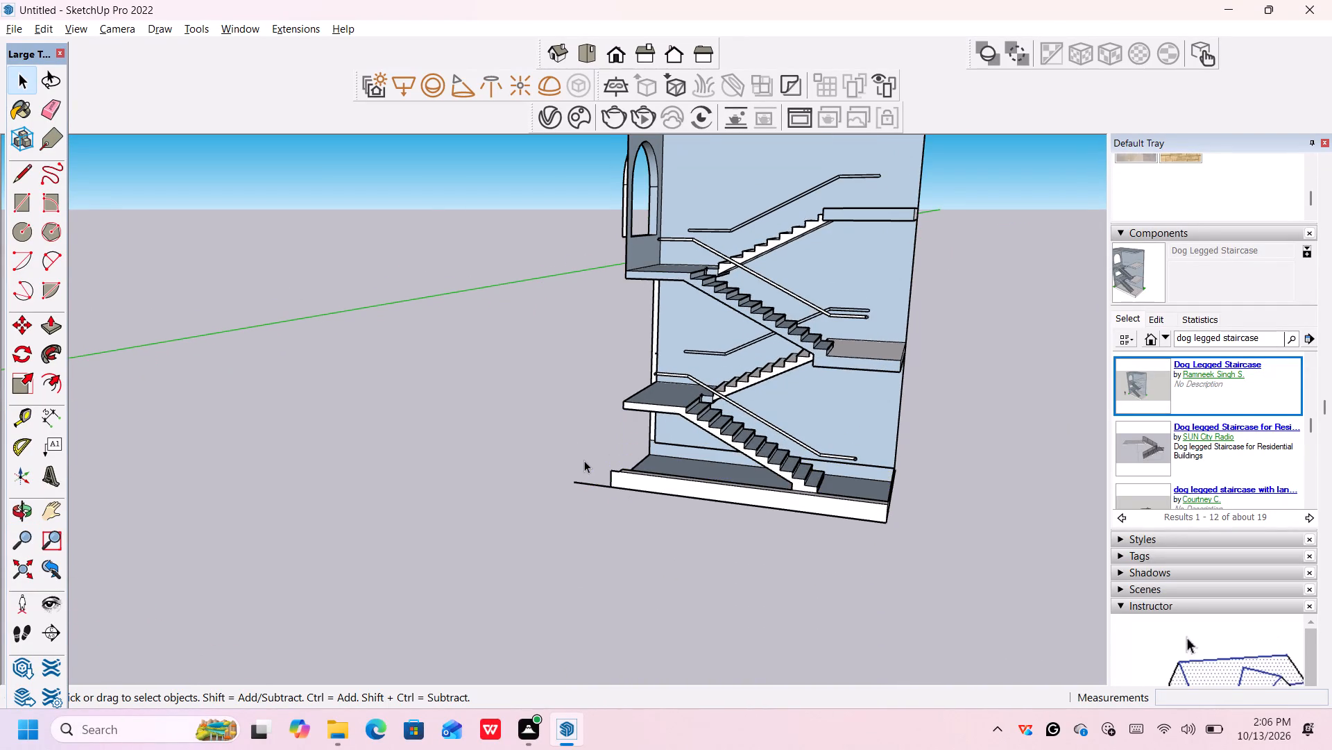
Delete the base slab beneath the lowest flight, including its remaining side faces and stray edges.
{"action": "left_click_drag", "start_coordinate": [579, 465], "coordinate": [717, 512]}
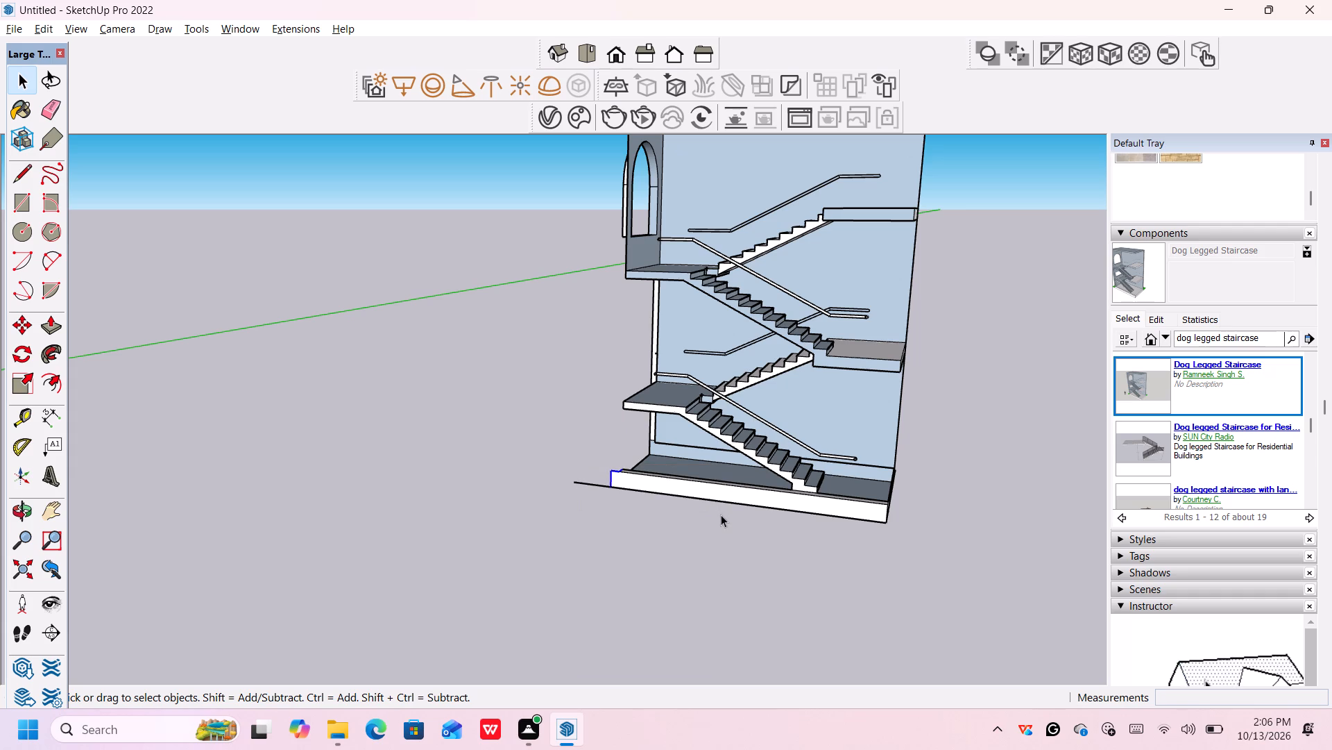
{"action": "key", "text": "Delete"}
{"action": "left_click_drag", "start_coordinate": [724, 465], "coordinate": [587, 524]}
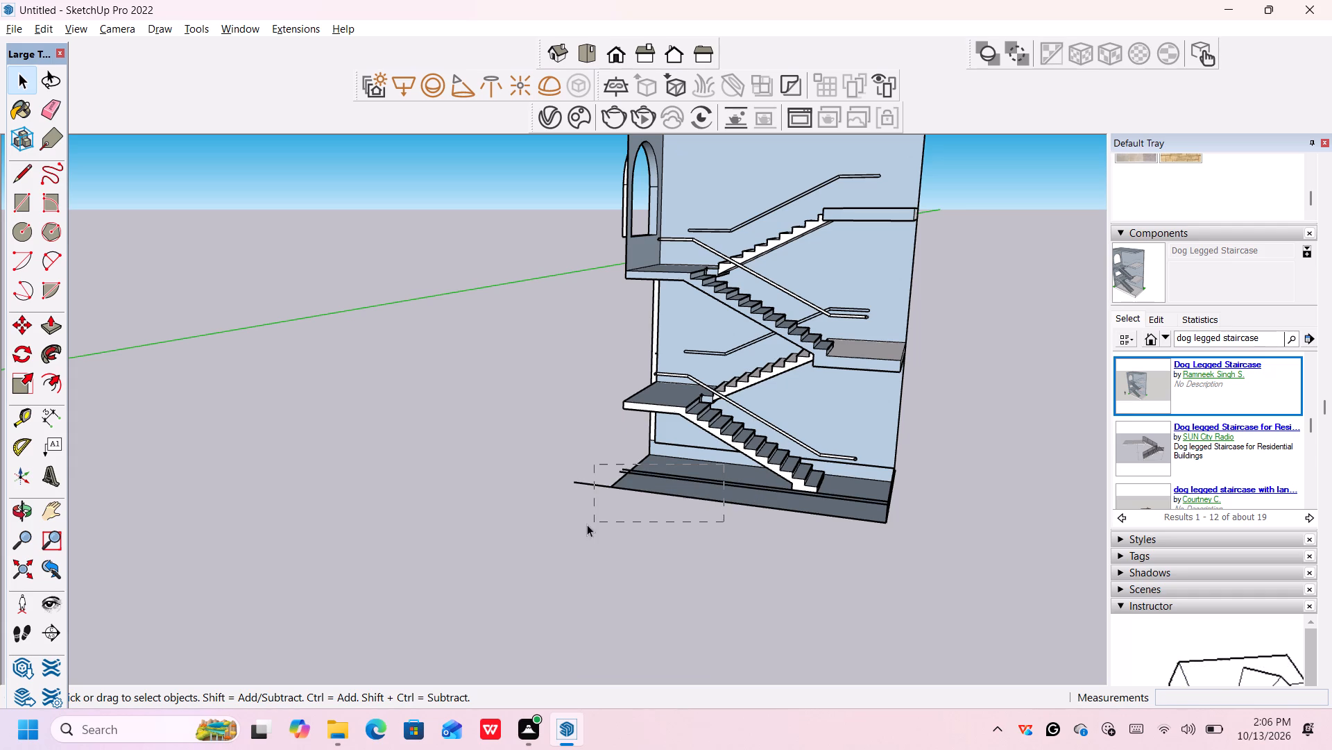
{"action": "left_click_drag", "start_coordinate": [587, 524], "coordinate": [506, 518]}
{"action": "key", "text": "Delete"}
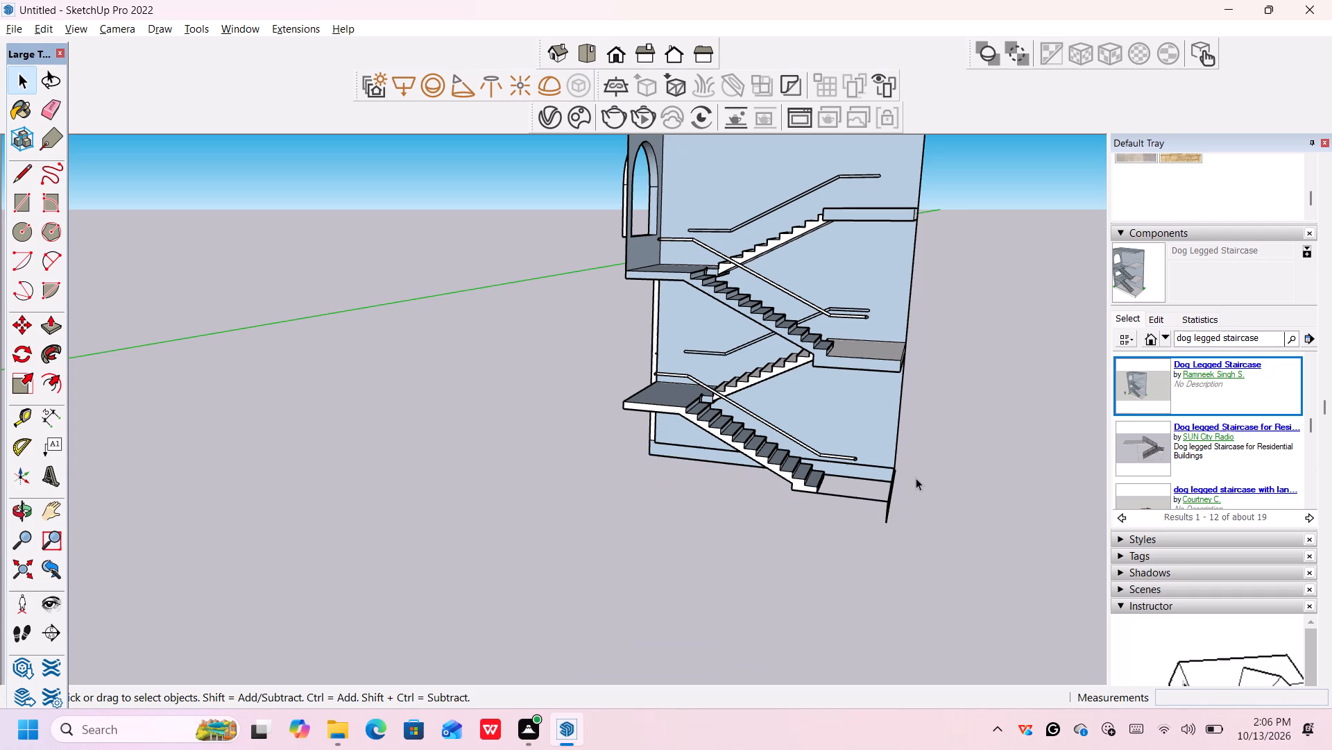
{"action": "left_click_drag", "start_coordinate": [918, 469], "coordinate": [855, 531]}
{"action": "key", "text": "Delete"}
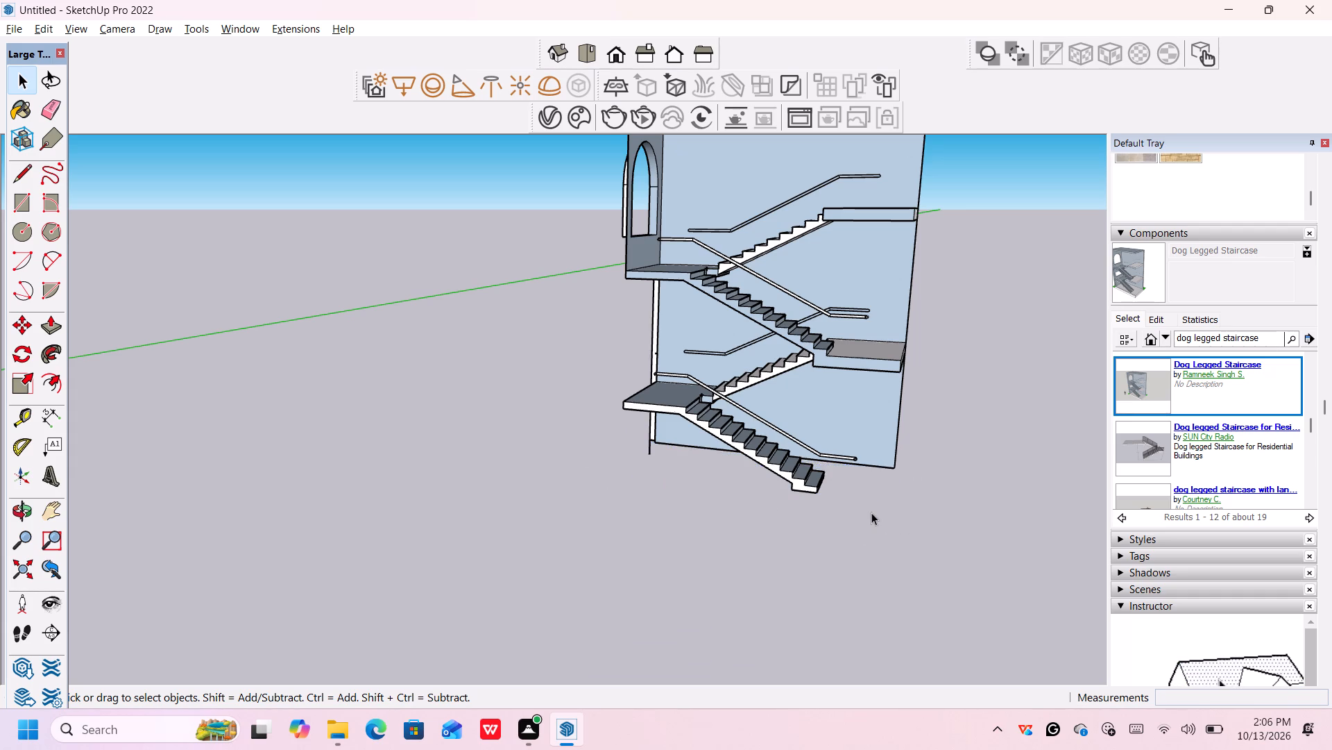
Delete the faces of the long side wall behind the lower flights, up to the underside of the top landing.
{"action": "scroll", "coordinate": [871, 512], "scroll_direction": "down", "scroll_amount": 6}
{"action": "scroll", "coordinate": [871, 511], "scroll_direction": "up", "scroll_amount": 5}
{"action": "middle_click_drag", "start_coordinate": [875, 506], "coordinate": [772, 482]}
{"action": "scroll", "coordinate": [946, 442], "scroll_direction": "down", "scroll_amount": 5}
{"action": "left_click", "coordinate": [932, 445]}
{"action": "key", "text": "Delete"}
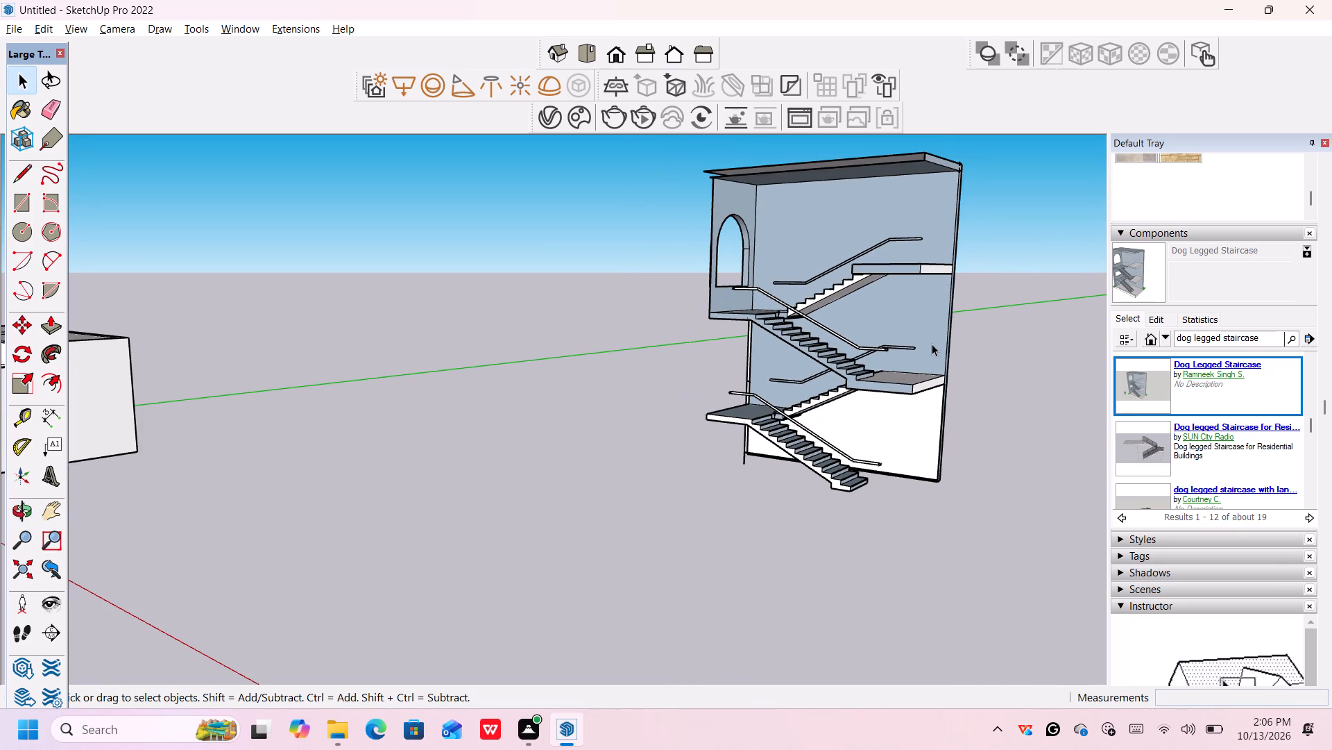
{"action": "left_click", "coordinate": [932, 344]}
{"action": "key", "text": "Delete"}
{"action": "left_click", "coordinate": [939, 419]}
{"action": "key", "text": "Delete"}
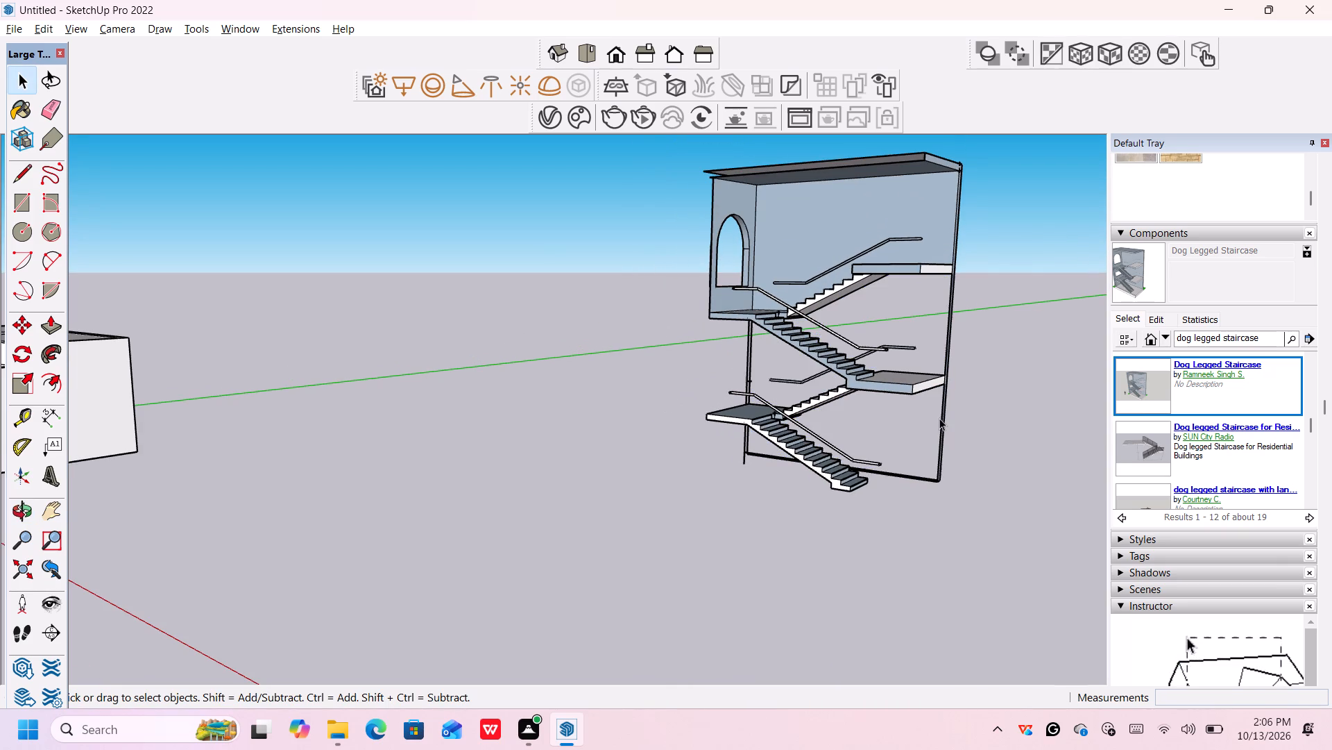
Delete the leftover border edges of the removed side wall, including its vertical corners and bottom edge.
{"action": "left_click_drag", "start_coordinate": [962, 401], "coordinate": [922, 440]}
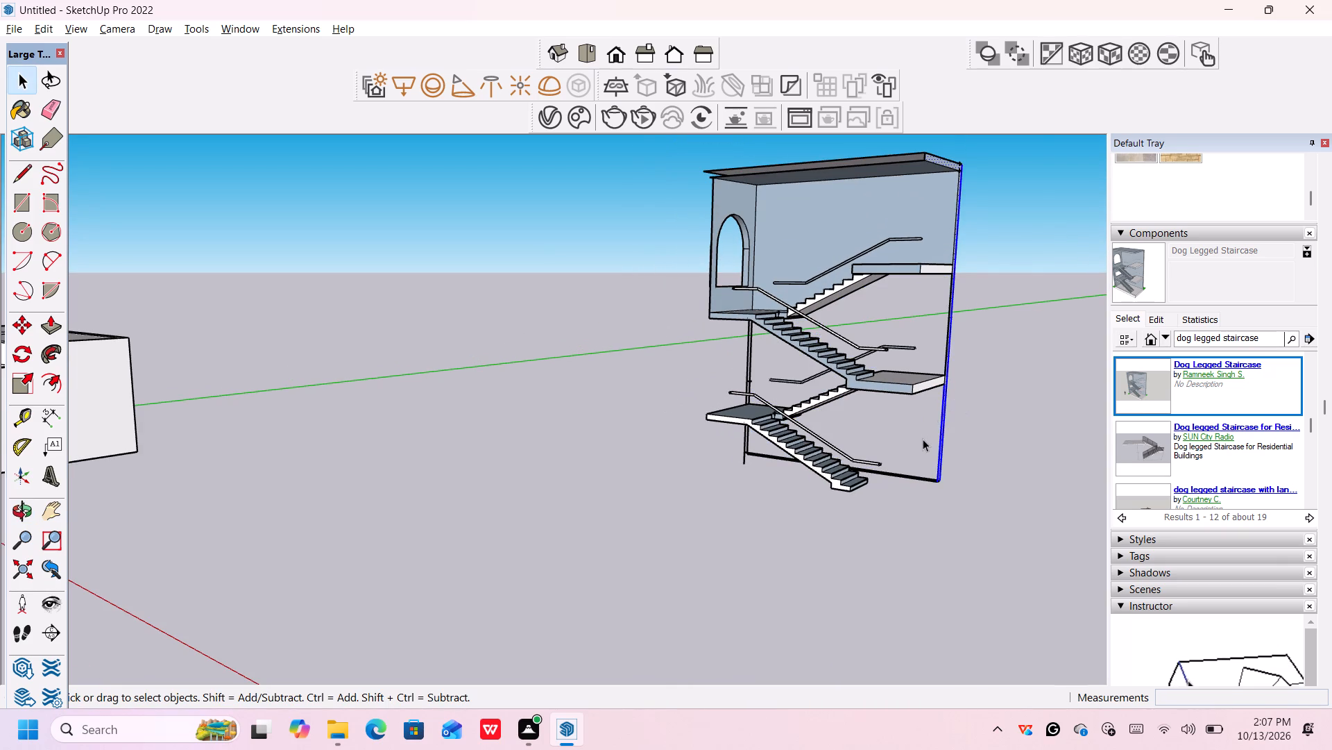
{"action": "key", "text": "Delete"}
{"action": "left_click_drag", "start_coordinate": [941, 460], "coordinate": [897, 523]}
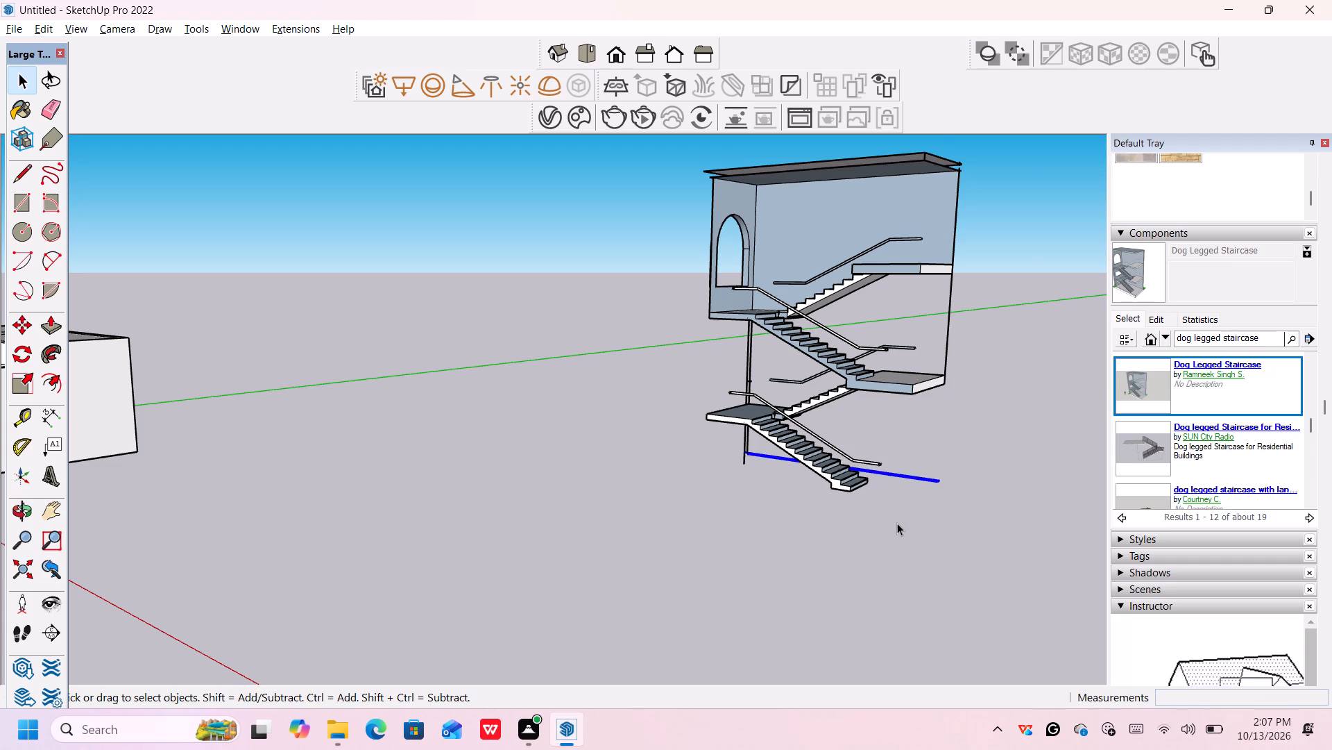
{"action": "key", "text": "Delete"}
{"action": "left_click_drag", "start_coordinate": [764, 351], "coordinate": [733, 357]}
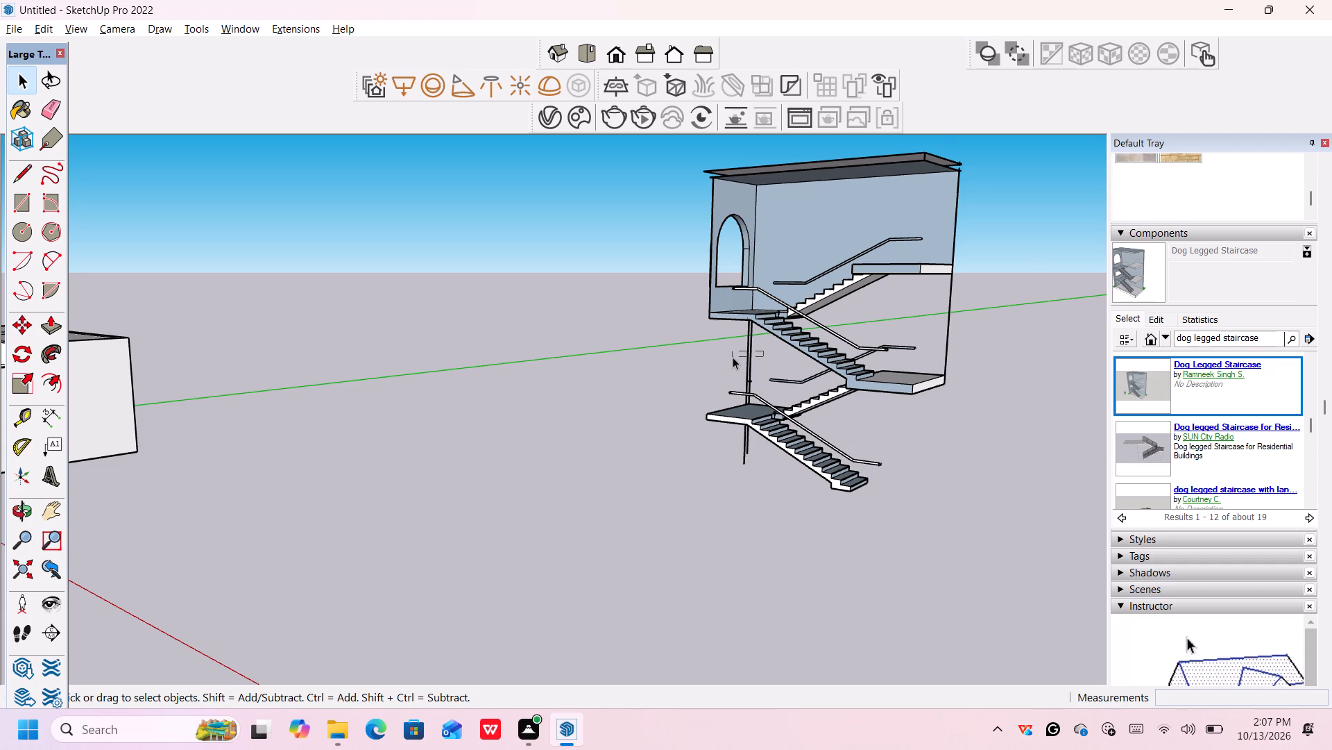
{"action": "left_click_drag", "start_coordinate": [733, 357], "coordinate": [733, 365]}
{"action": "key", "text": "Delete"}
Delete the stray vertical lines below and above the lowest half-landing.
{"action": "scroll", "coordinate": [758, 454], "scroll_direction": "up", "scroll_amount": 3}
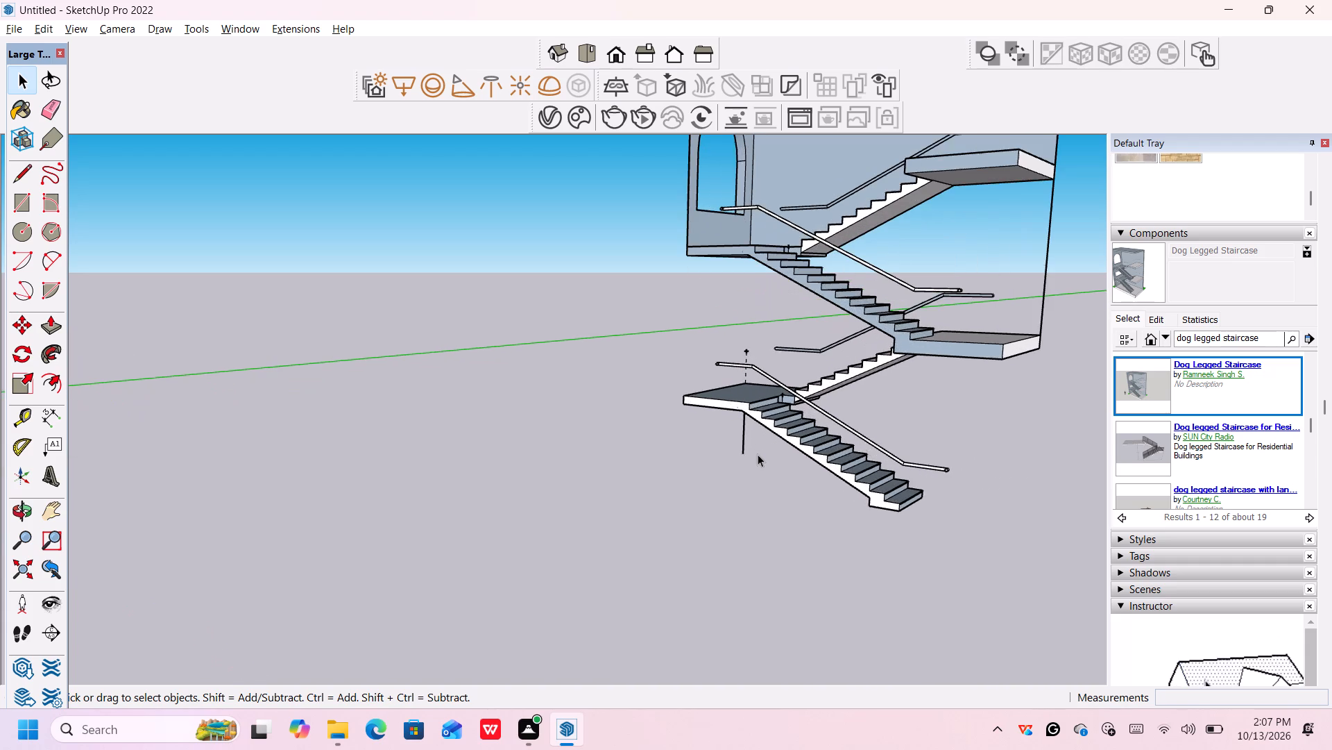
{"action": "scroll", "coordinate": [758, 454], "scroll_direction": "up", "scroll_amount": 1}
{"action": "middle_click_drag", "start_coordinate": [760, 451], "coordinate": [889, 433]}
{"action": "left_click_drag", "start_coordinate": [688, 426], "coordinate": [635, 447]}
{"action": "key", "text": "Delete"}
{"action": "left_click_drag", "start_coordinate": [677, 348], "coordinate": [663, 372]}
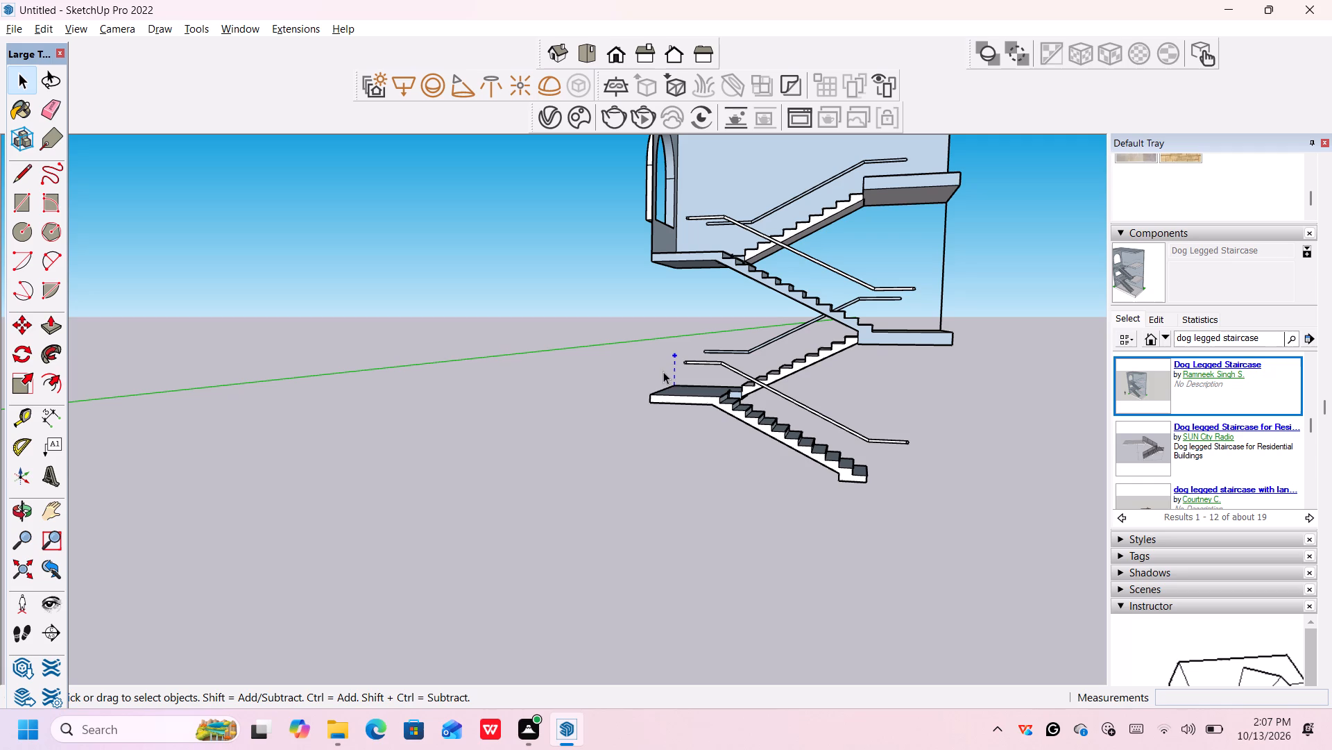
{"action": "key", "text": "Delete"}
Delete the sloping handrail surface above the lowest flight.
{"action": "scroll", "coordinate": [956, 399], "scroll_direction": "down", "scroll_amount": 8}
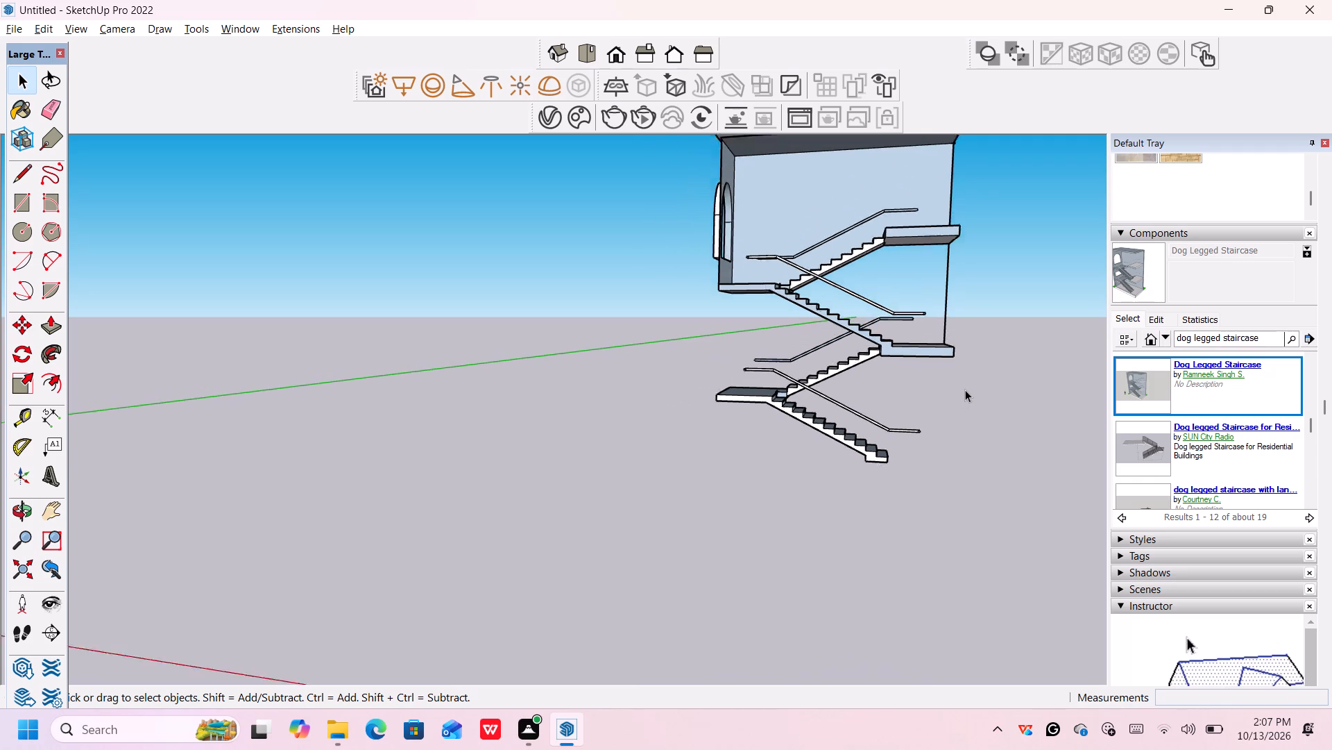
{"action": "scroll", "coordinate": [965, 390], "scroll_direction": "down", "scroll_amount": 3}
{"action": "middle_click_drag", "start_coordinate": [993, 428], "coordinate": [785, 478]}
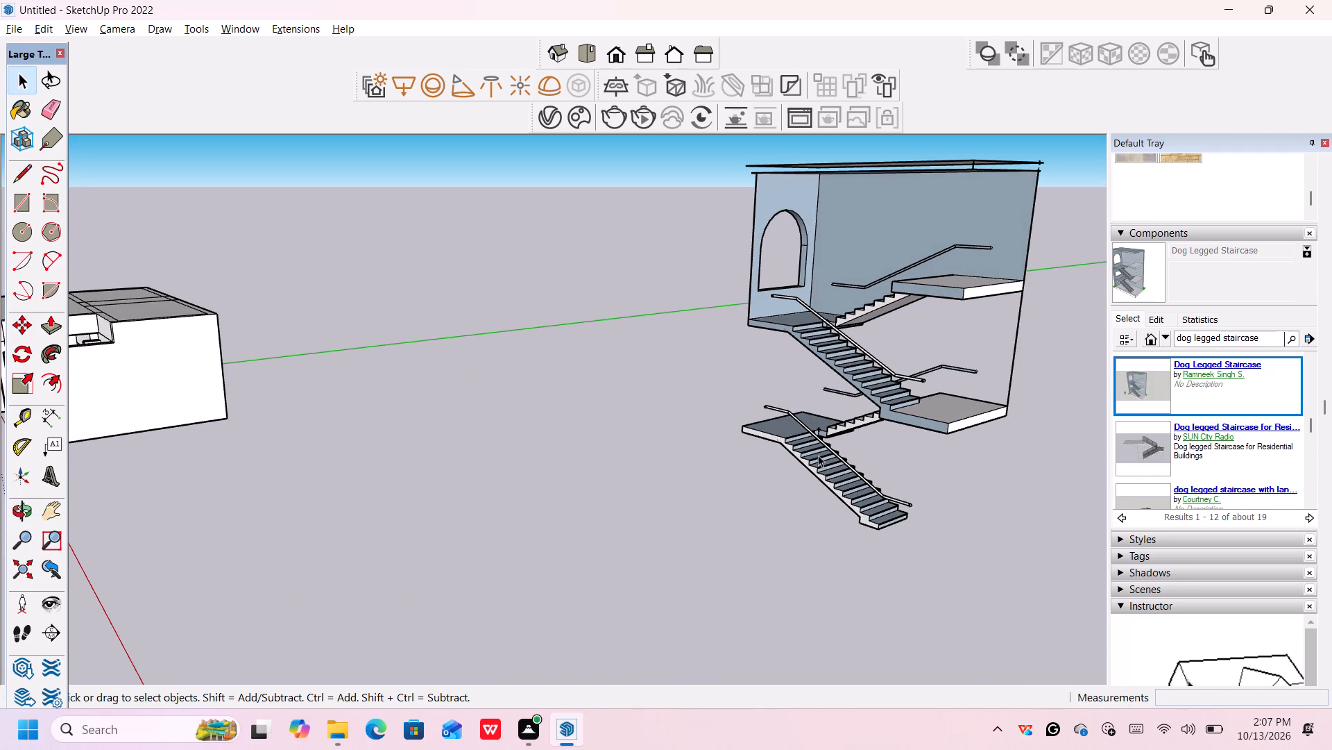
{"action": "left_click", "coordinate": [830, 448]}
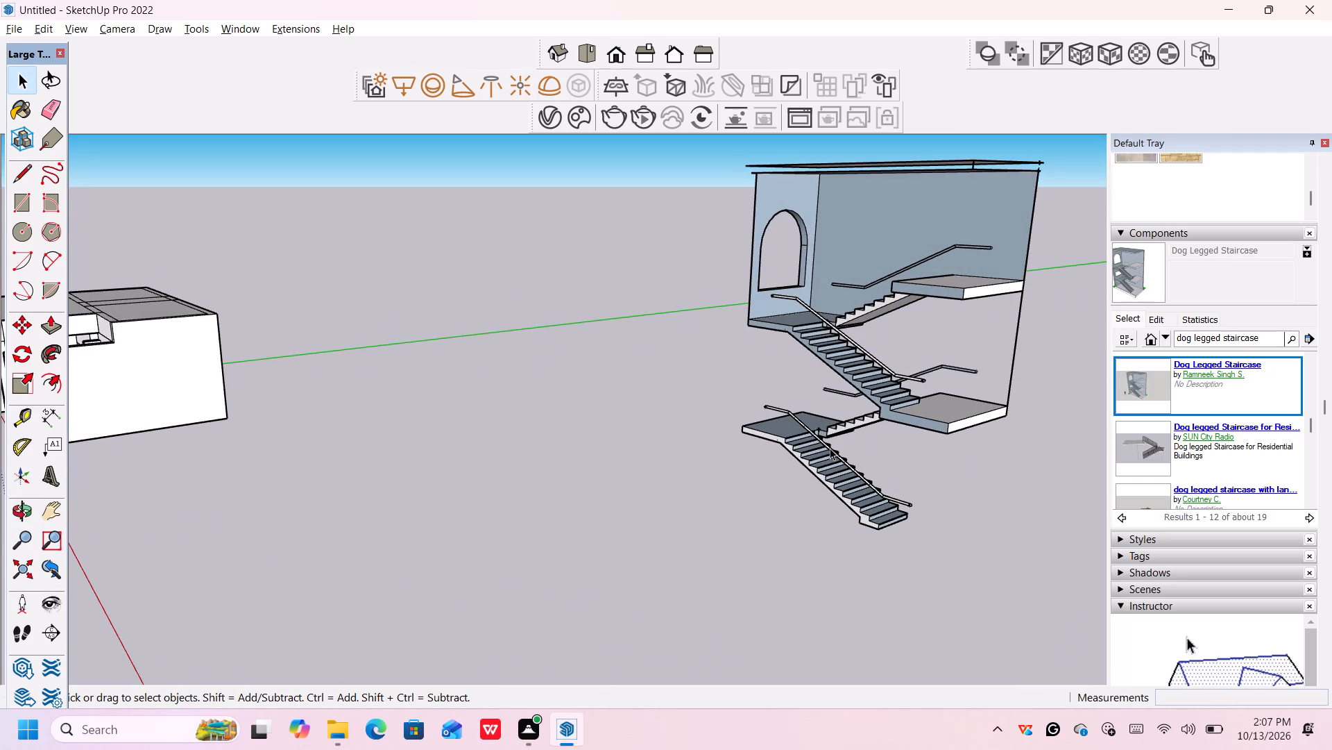
{"action": "scroll", "coordinate": [905, 517], "scroll_direction": "up", "scroll_amount": 2}
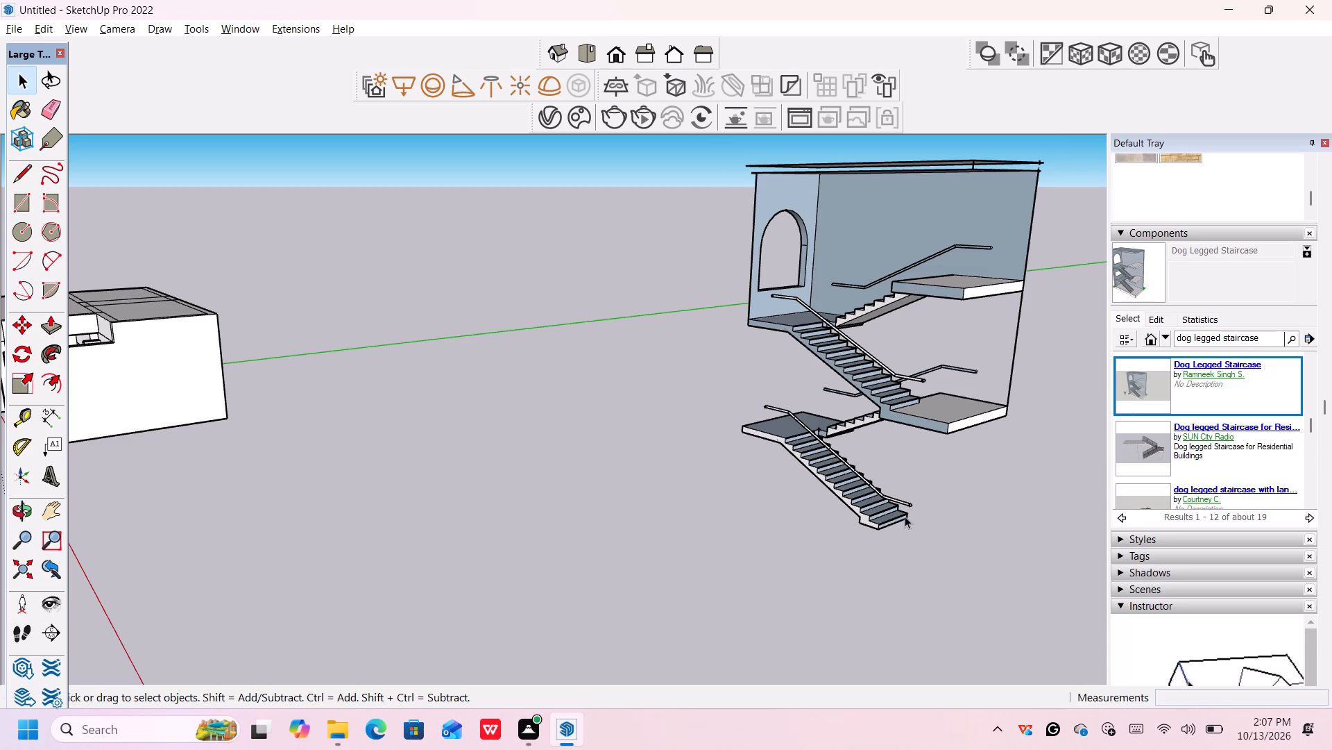
{"action": "scroll", "coordinate": [905, 516], "scroll_direction": "up", "scroll_amount": 4}
{"action": "scroll", "coordinate": [890, 477], "scroll_direction": "down", "scroll_amount": 1}
{"action": "scroll", "coordinate": [890, 477], "scroll_direction": "up", "scroll_amount": 8}
{"action": "key", "text": "Delete"}
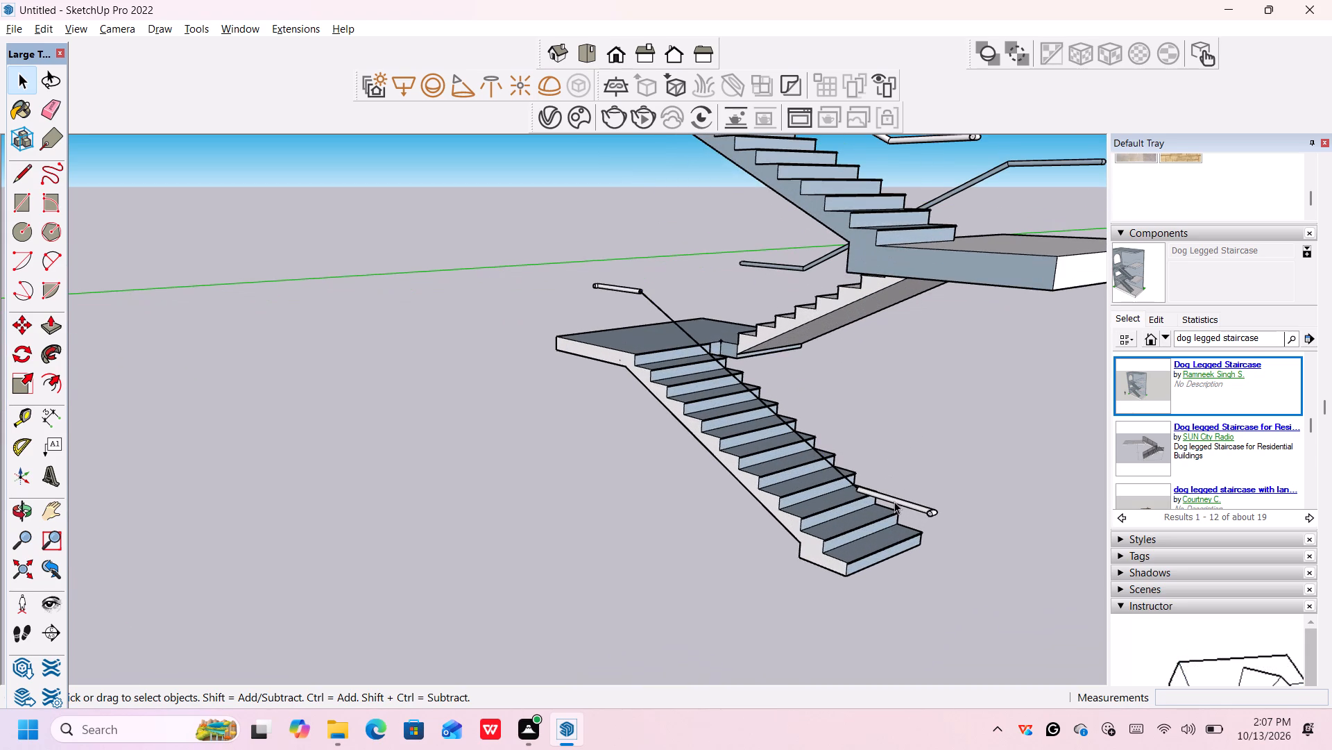
Delete the lowest flight's remaining handrail pieces, including both horizontal ends and the sloping edge between them.
{"action": "left_click", "coordinate": [894, 500]}
{"action": "key", "text": "Delete"}
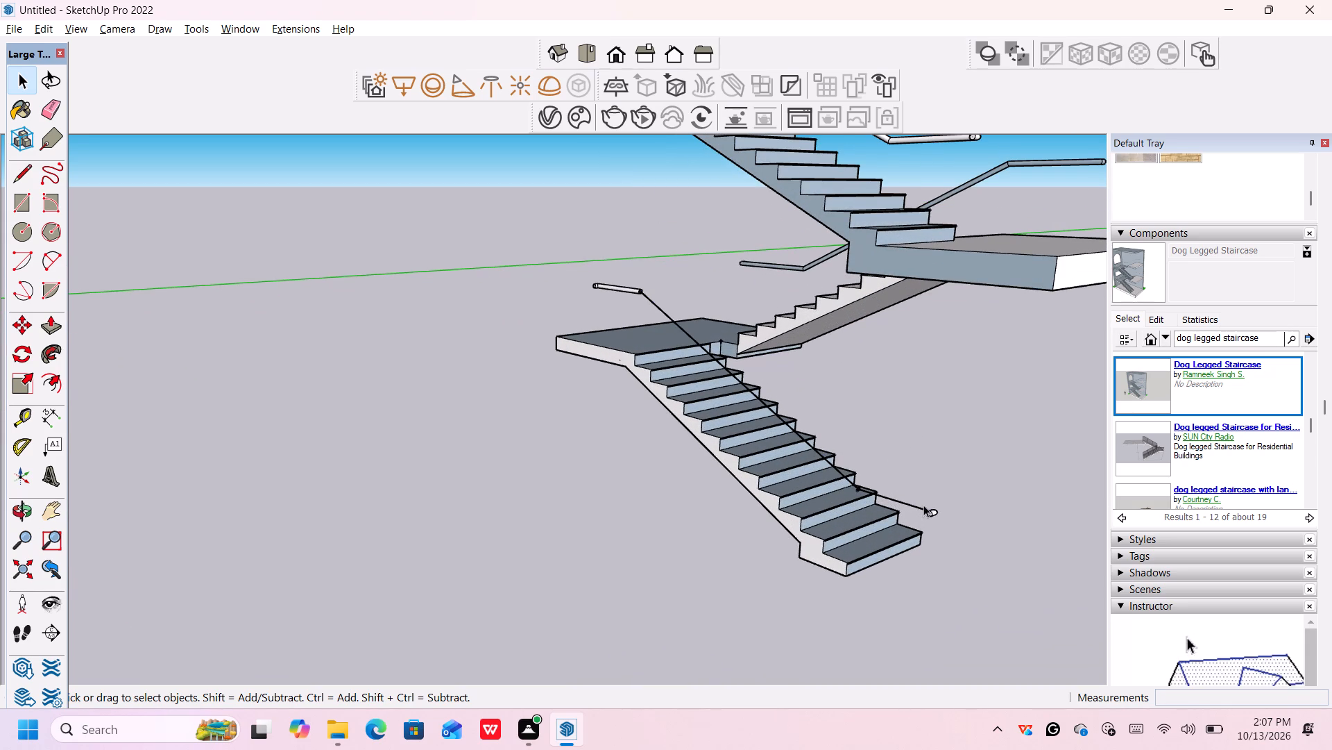
{"action": "left_click", "coordinate": [930, 512]}
{"action": "key", "text": "Delete"}
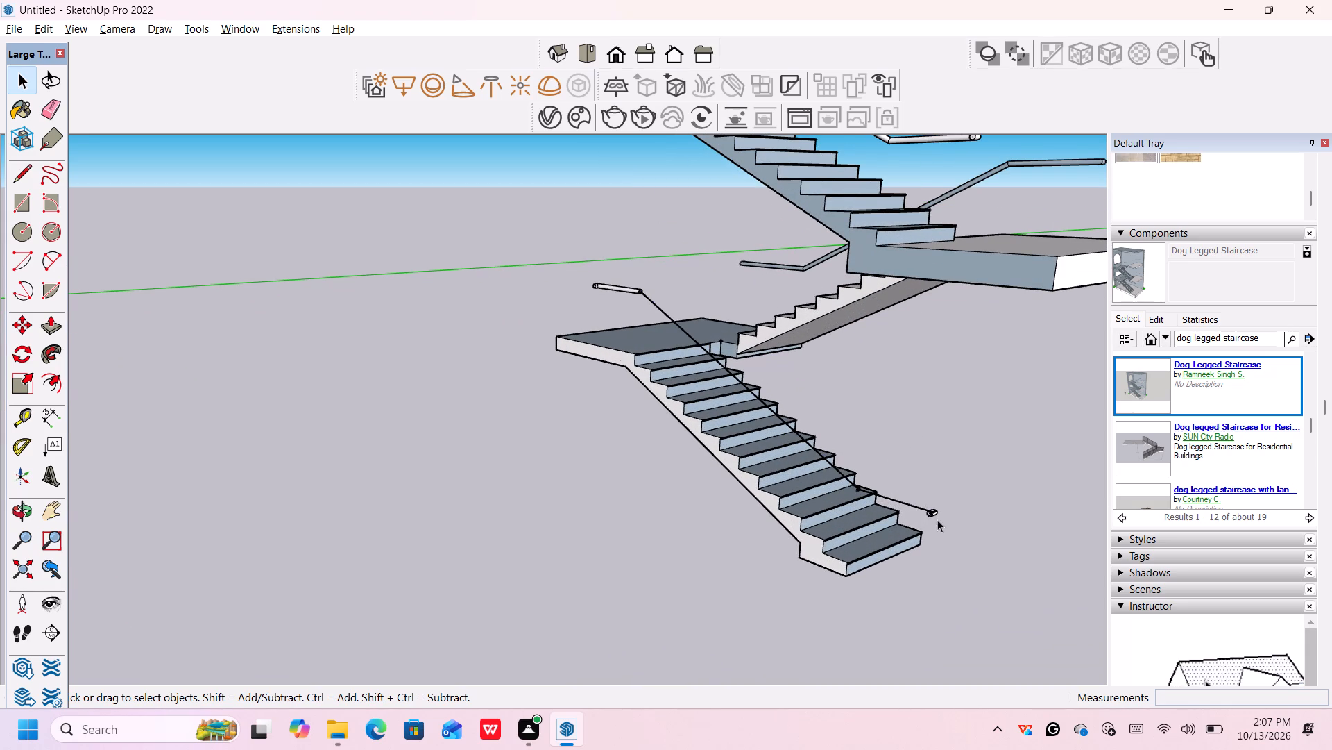
{"action": "scroll", "coordinate": [937, 519], "scroll_direction": "up", "scroll_amount": 5}
{"action": "left_click_drag", "start_coordinate": [943, 488], "coordinate": [912, 520]}
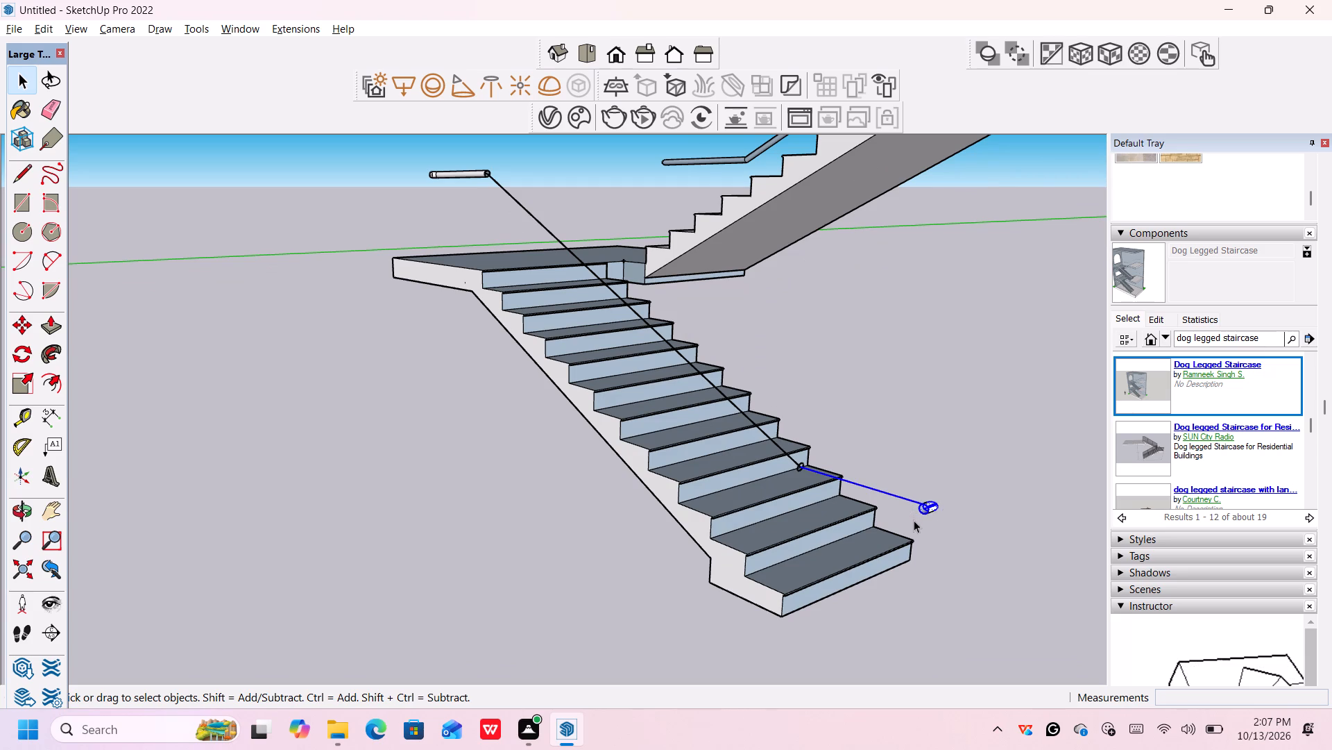
{"action": "key", "text": "Delete"}
{"action": "left_click_drag", "start_coordinate": [522, 157], "coordinate": [515, 162]}
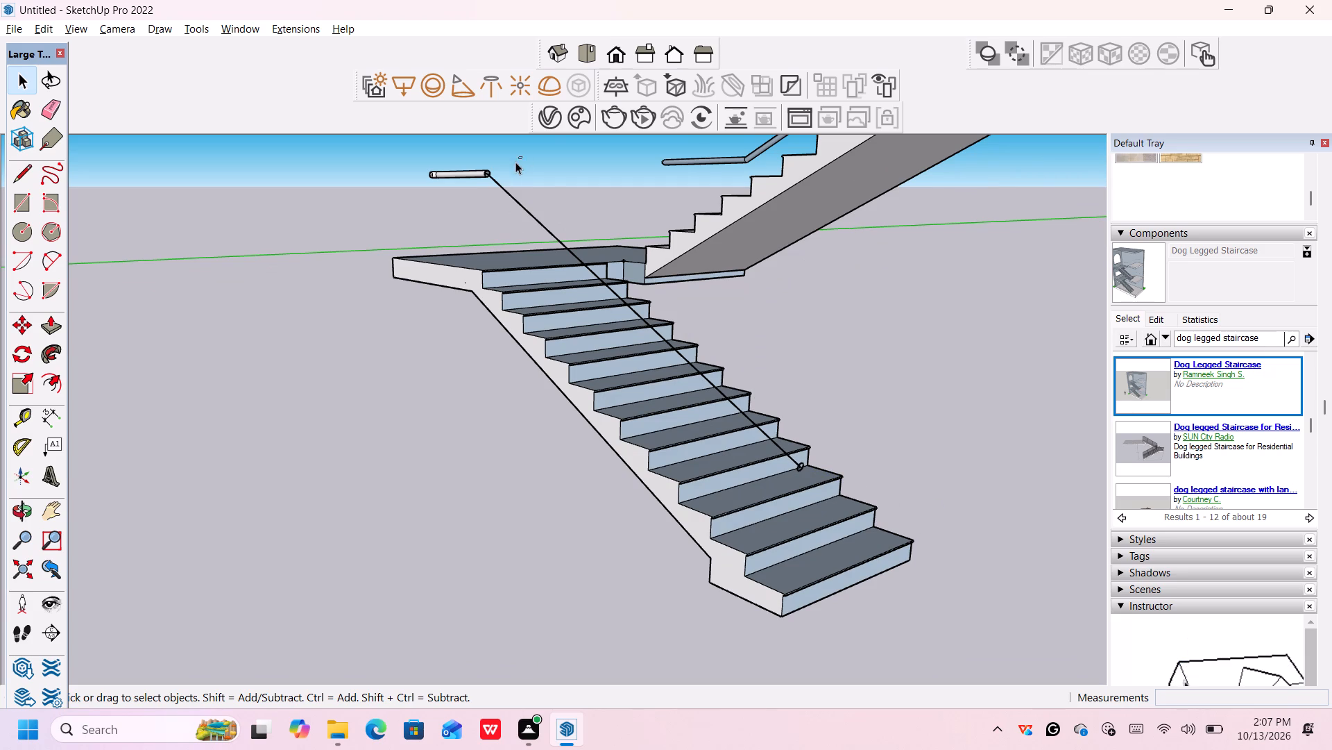
{"action": "left_click_drag", "start_coordinate": [515, 162], "coordinate": [409, 199]}
{"action": "key", "text": "Delete"}
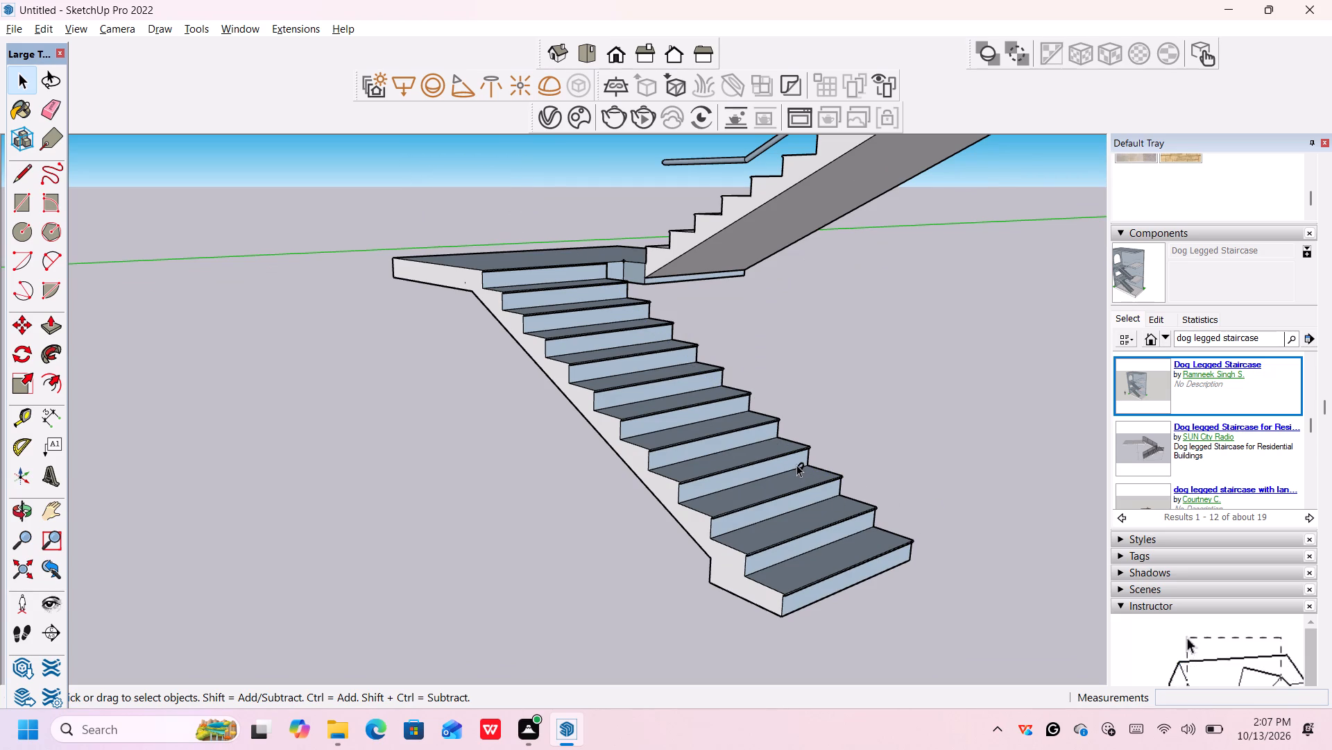
Delete the leftover circular handrail joint floating near the lower treads of the lowest flight.
{"action": "left_click", "coordinate": [798, 465]}
{"action": "key", "text": "Delete"}
{"action": "scroll", "coordinate": [805, 474], "scroll_direction": "up", "scroll_amount": 12}
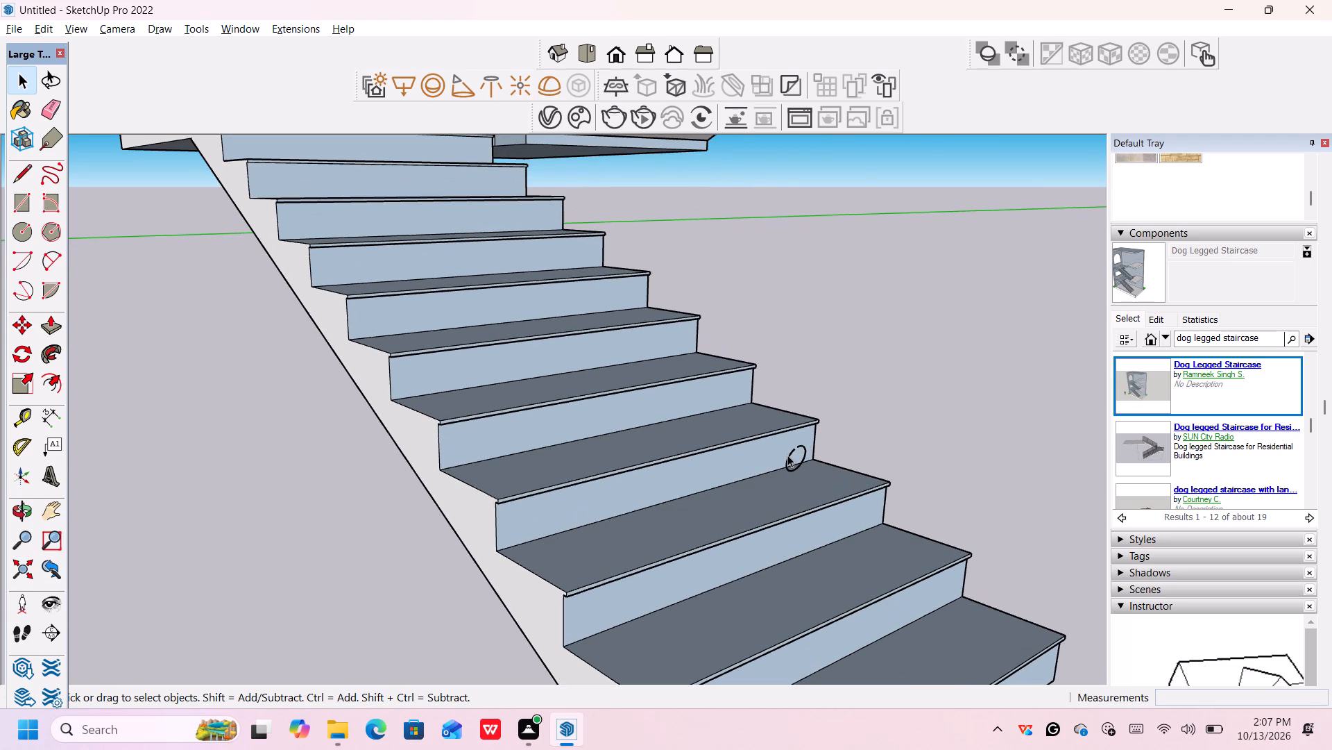
{"action": "left_click", "coordinate": [789, 455]}
{"action": "left_click", "coordinate": [789, 457]}
{"action": "key", "text": "Delete"}
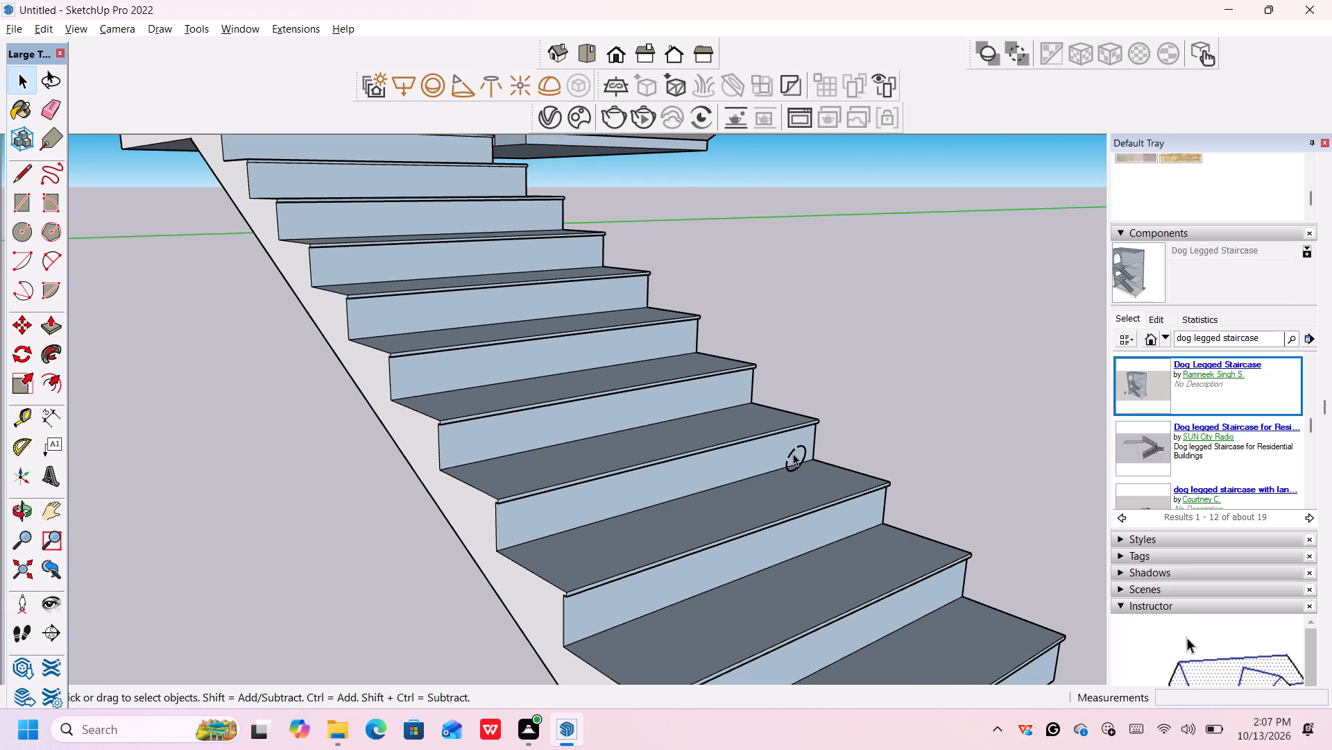
{"action": "left_click", "coordinate": [792, 453]}
{"action": "key", "text": "Delete"}
{"action": "scroll", "coordinate": [792, 451], "scroll_direction": "up", "scroll_amount": 15}
{"action": "scroll", "coordinate": [843, 447], "scroll_direction": "down", "scroll_amount": 5}
{"action": "scroll", "coordinate": [849, 440], "scroll_direction": "up", "scroll_amount": 3}
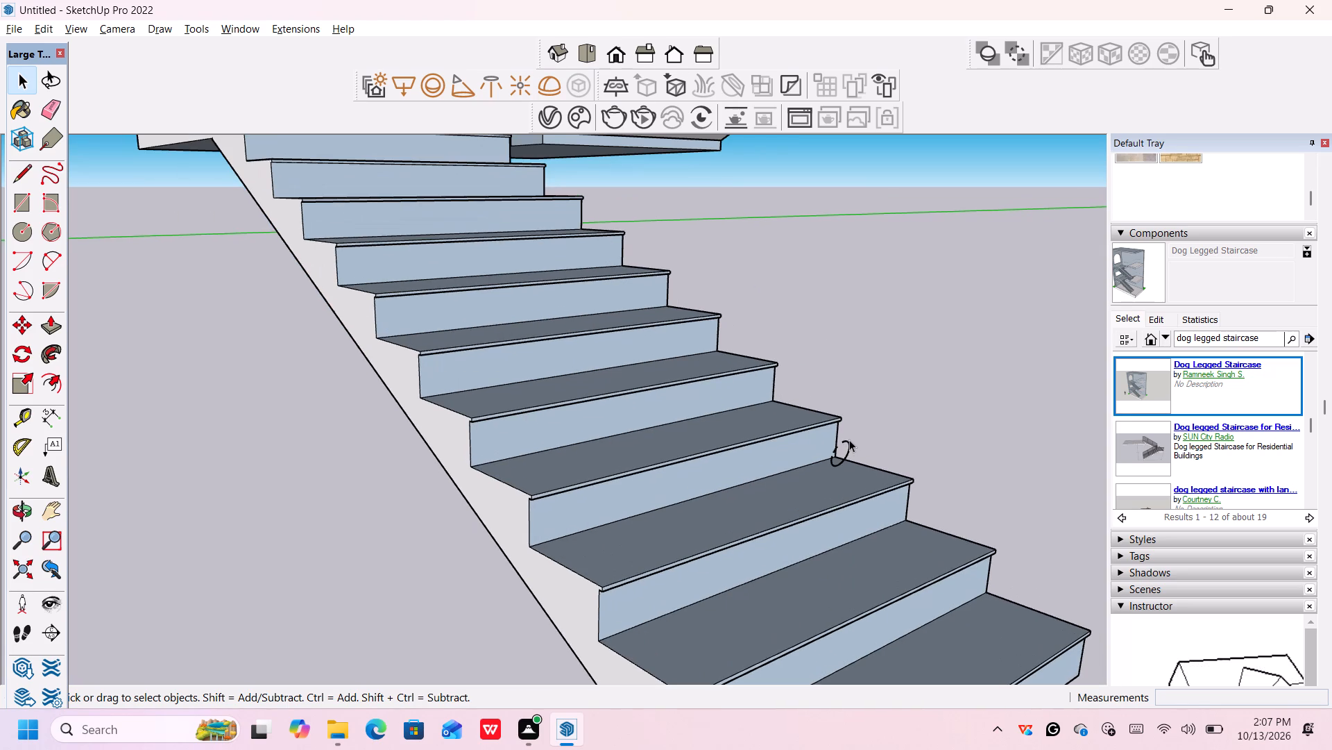
{"action": "left_click_drag", "start_coordinate": [855, 440], "coordinate": [826, 468]}
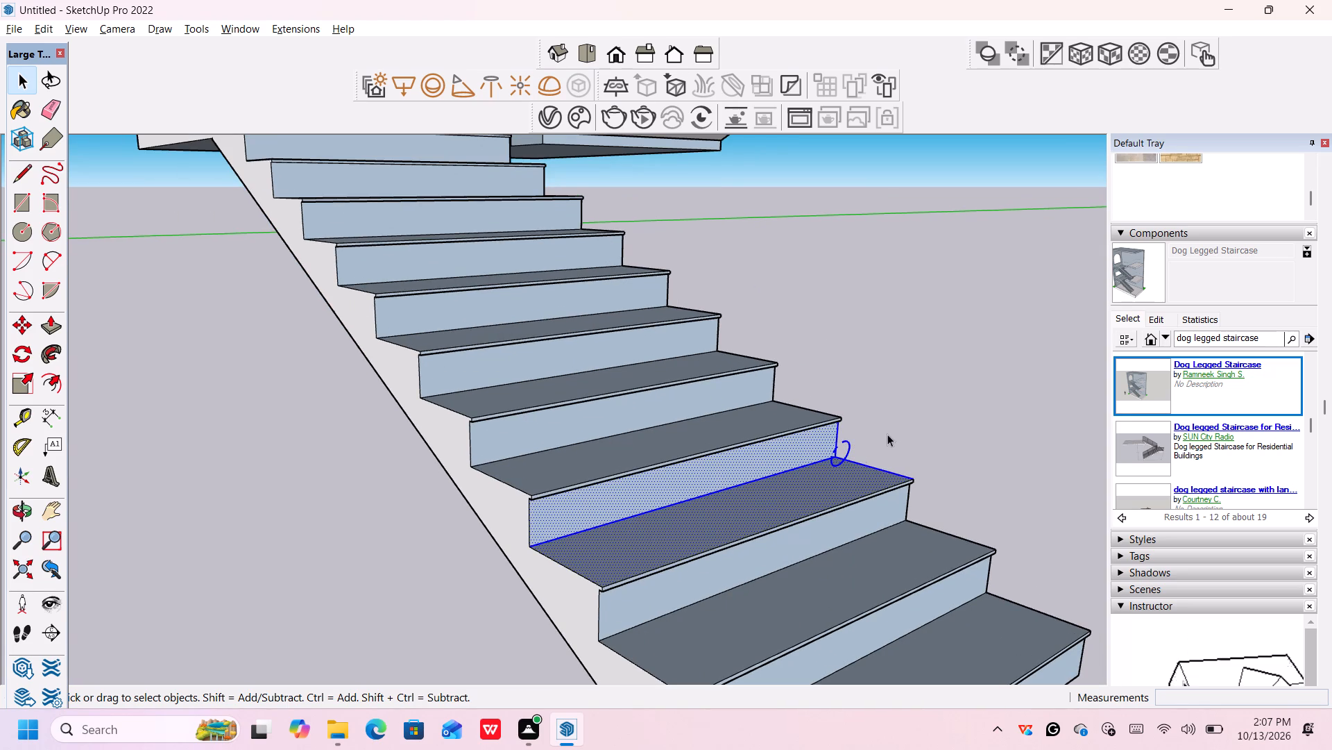
{"action": "left_click", "coordinate": [891, 431]}
{"action": "middle_click_drag", "start_coordinate": [865, 452], "coordinate": [978, 441]}
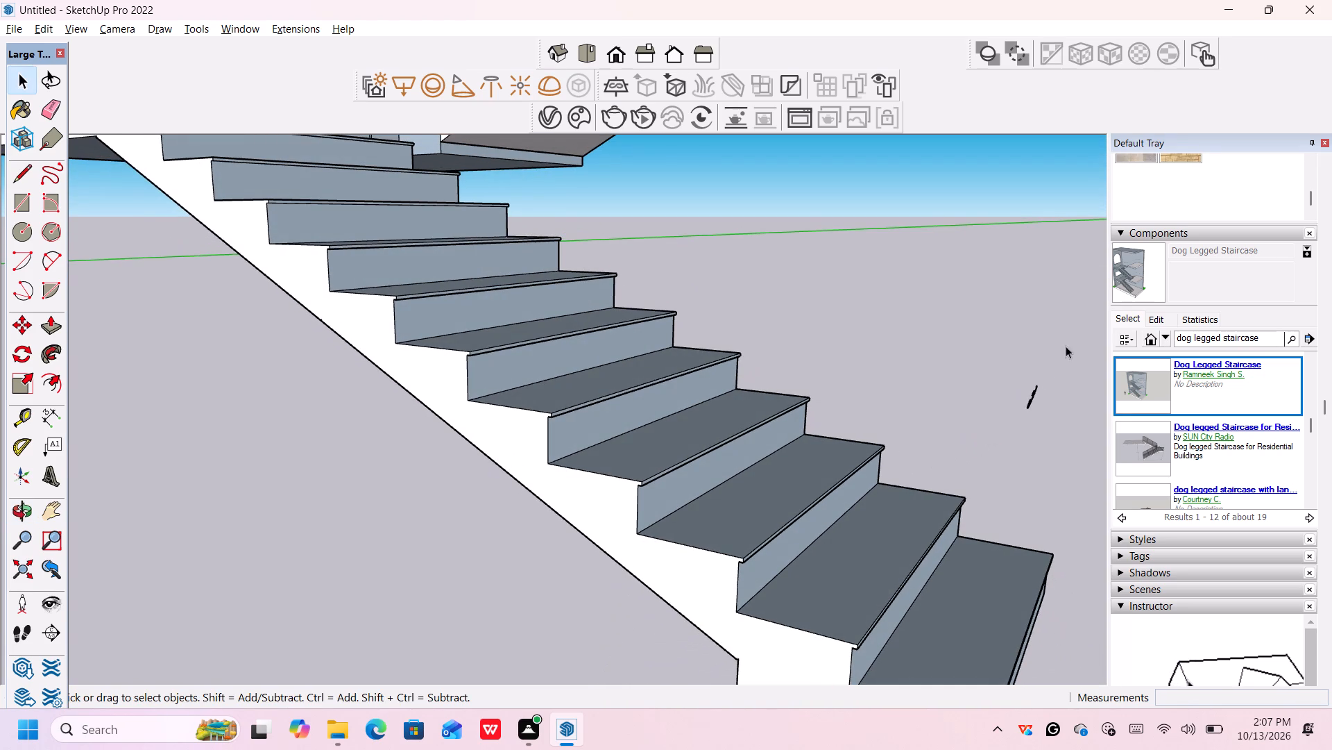
{"action": "left_click_drag", "start_coordinate": [1065, 350], "coordinate": [992, 446]}
{"action": "key", "text": "Delete"}
Delete the sloping handrail of the second flight with the vertical wall edge between the middle and top landings.
{"action": "scroll", "coordinate": [991, 446], "scroll_direction": "down", "scroll_amount": 3}
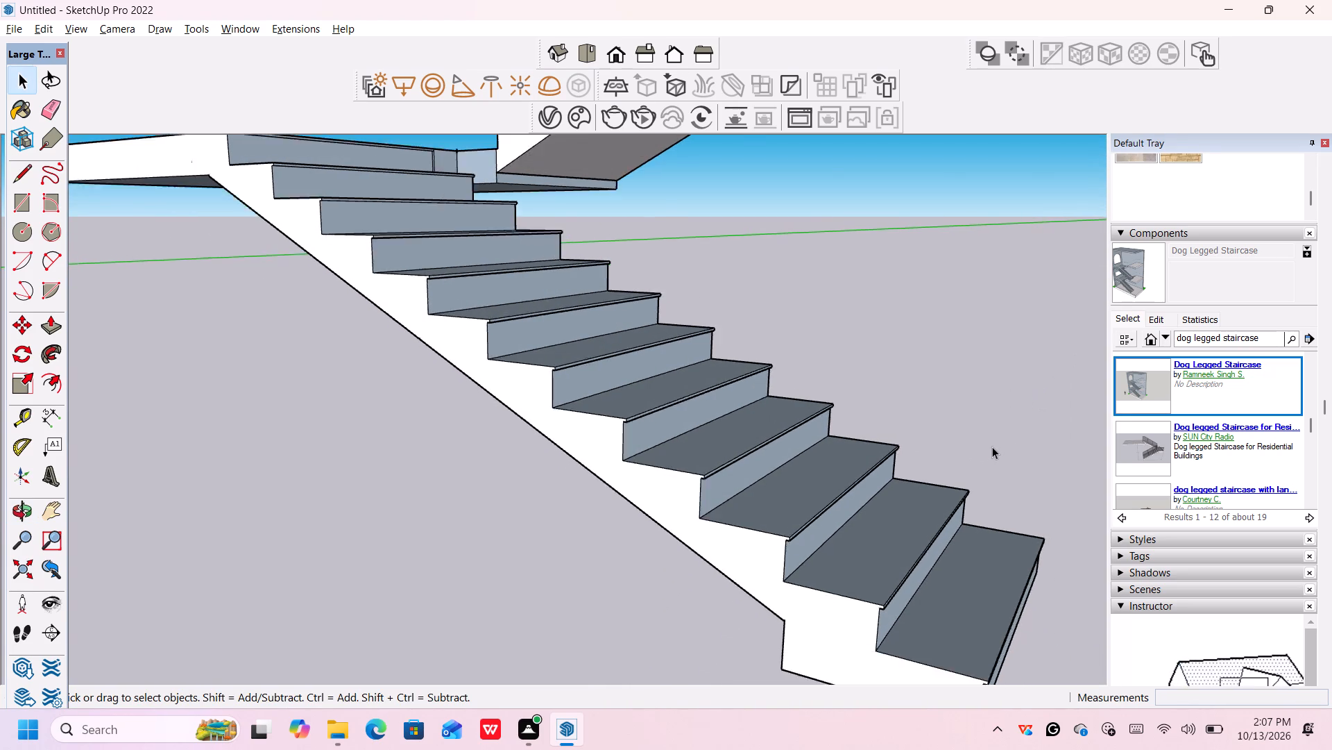
{"action": "scroll", "coordinate": [992, 447], "scroll_direction": "down", "scroll_amount": 17}
{"action": "scroll", "coordinate": [992, 446], "scroll_direction": "down", "scroll_amount": 14}
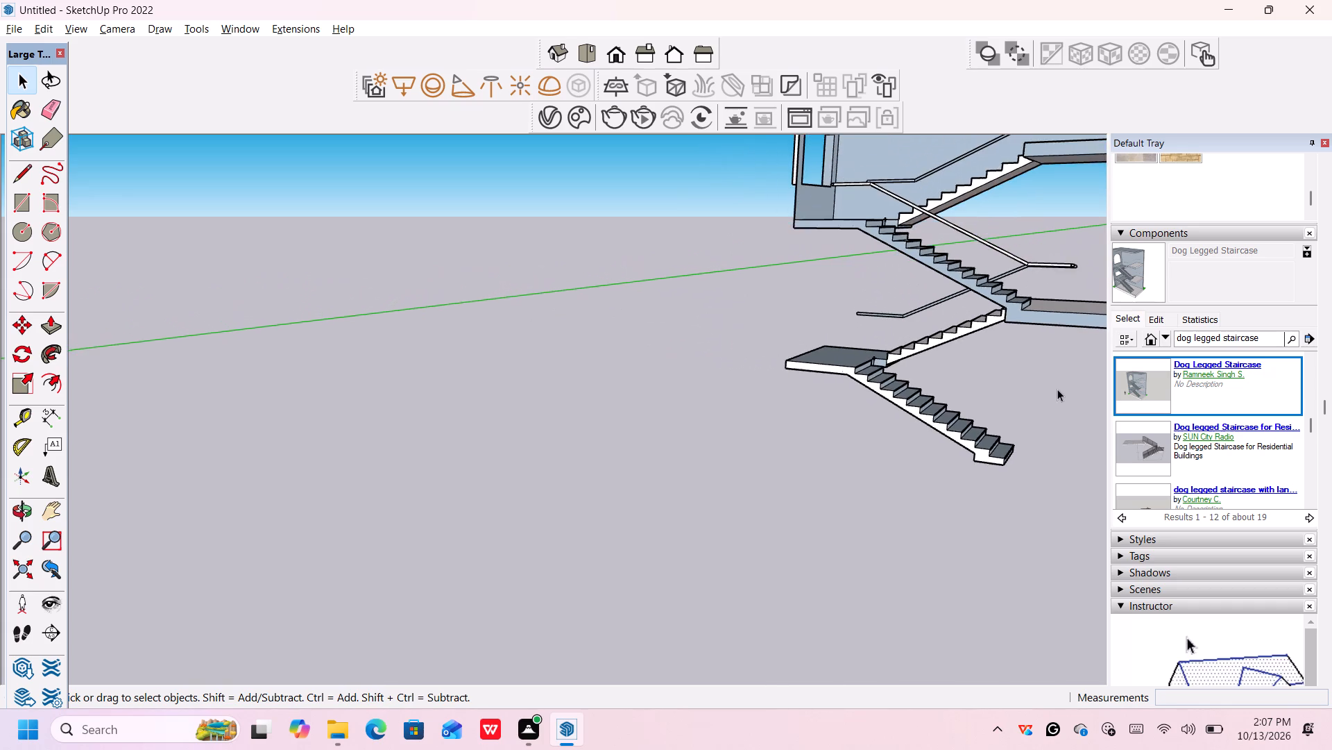
{"action": "scroll", "coordinate": [1061, 392], "scroll_direction": "down", "scroll_amount": 6}
{"action": "middle_click_drag", "start_coordinate": [1061, 394], "coordinate": [506, 462]}
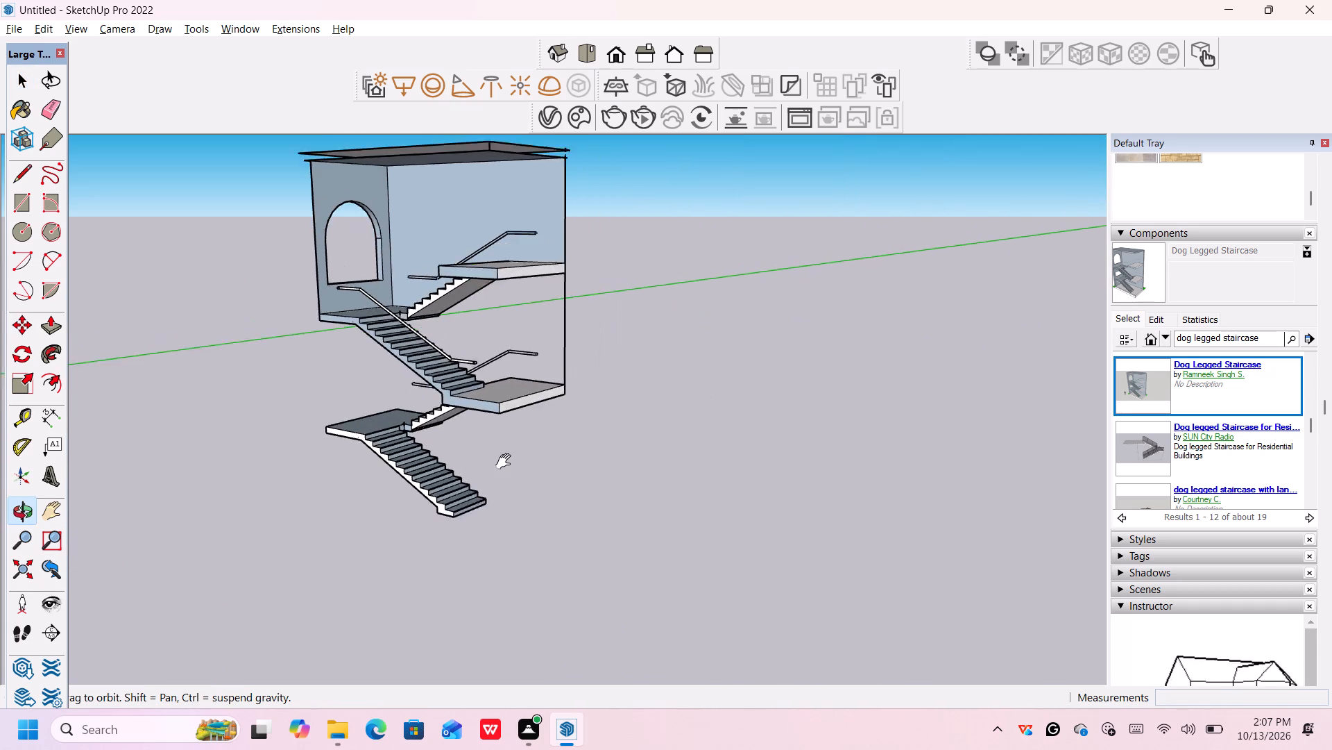
{"action": "middle_click_drag", "start_coordinate": [506, 462], "coordinate": [528, 503]}
{"action": "left_click_drag", "start_coordinate": [624, 345], "coordinate": [489, 387]}
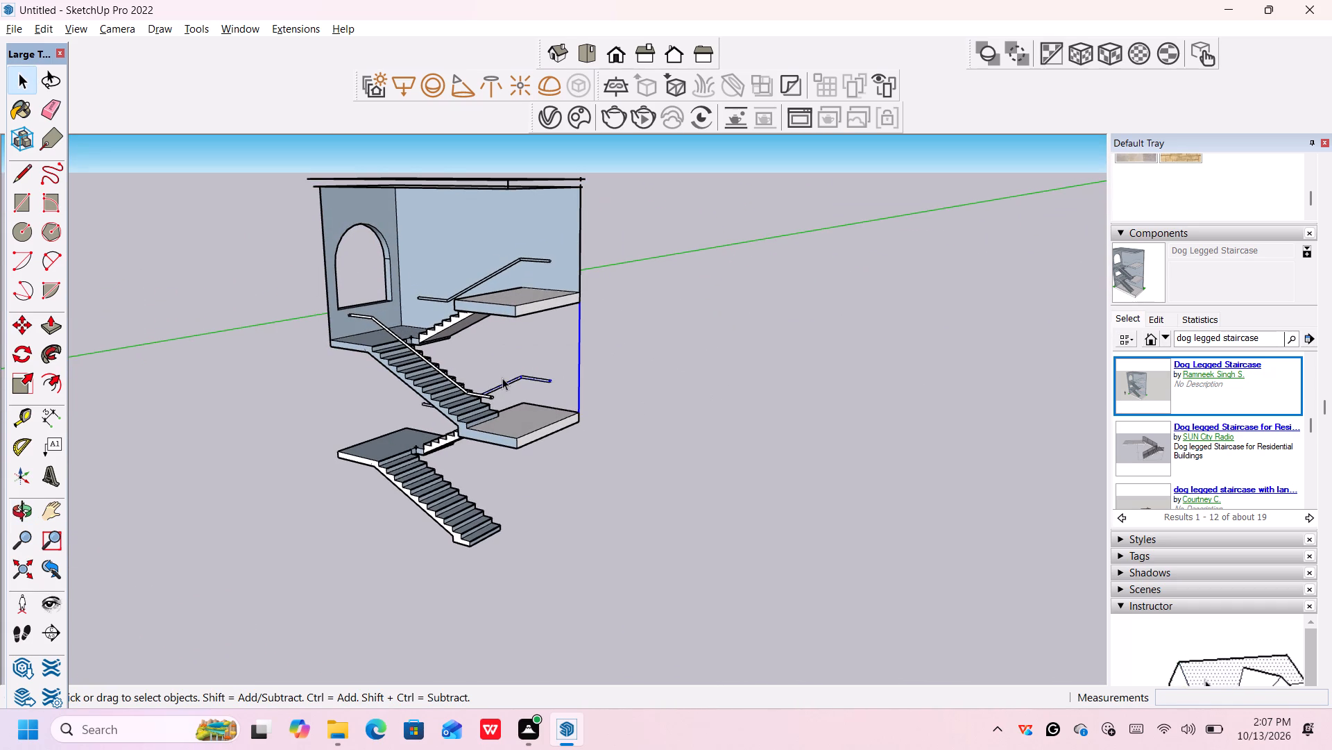
{"action": "key", "text": "Delete"}
Delete the upper walls and roof slab around the arched window, including the leftover window reveal pieces.
{"action": "left_click_drag", "start_coordinate": [597, 157], "coordinate": [317, 232]}
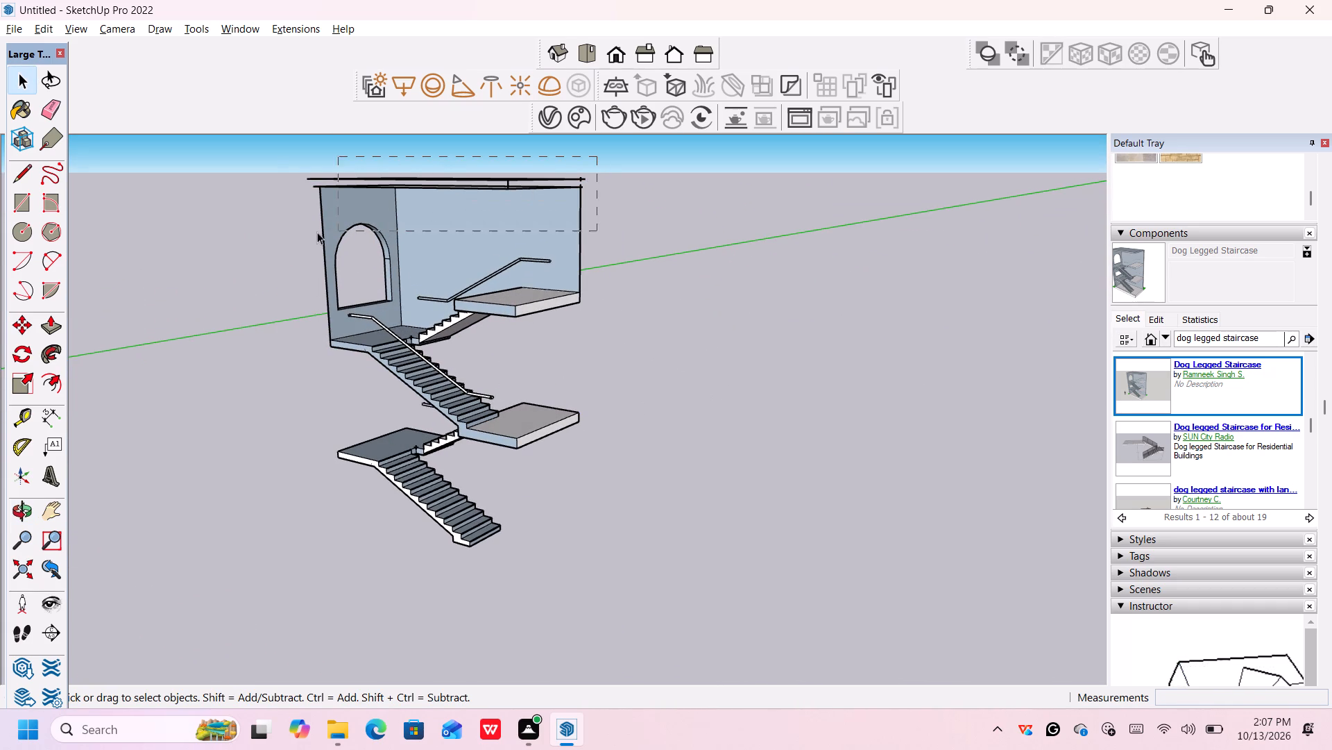
{"action": "left_click_drag", "start_coordinate": [317, 232], "coordinate": [287, 243]}
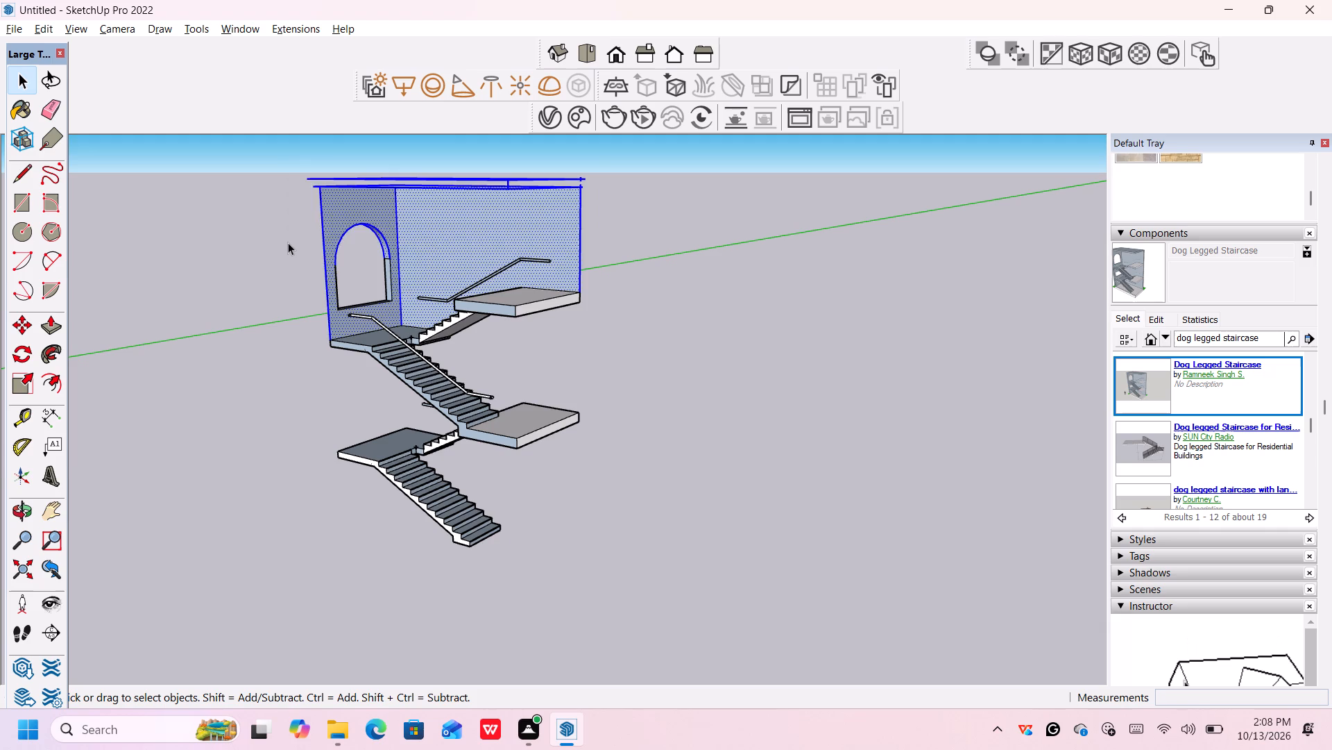
{"action": "key", "text": "Delete"}
{"action": "left_click_drag", "start_coordinate": [403, 242], "coordinate": [302, 314]}
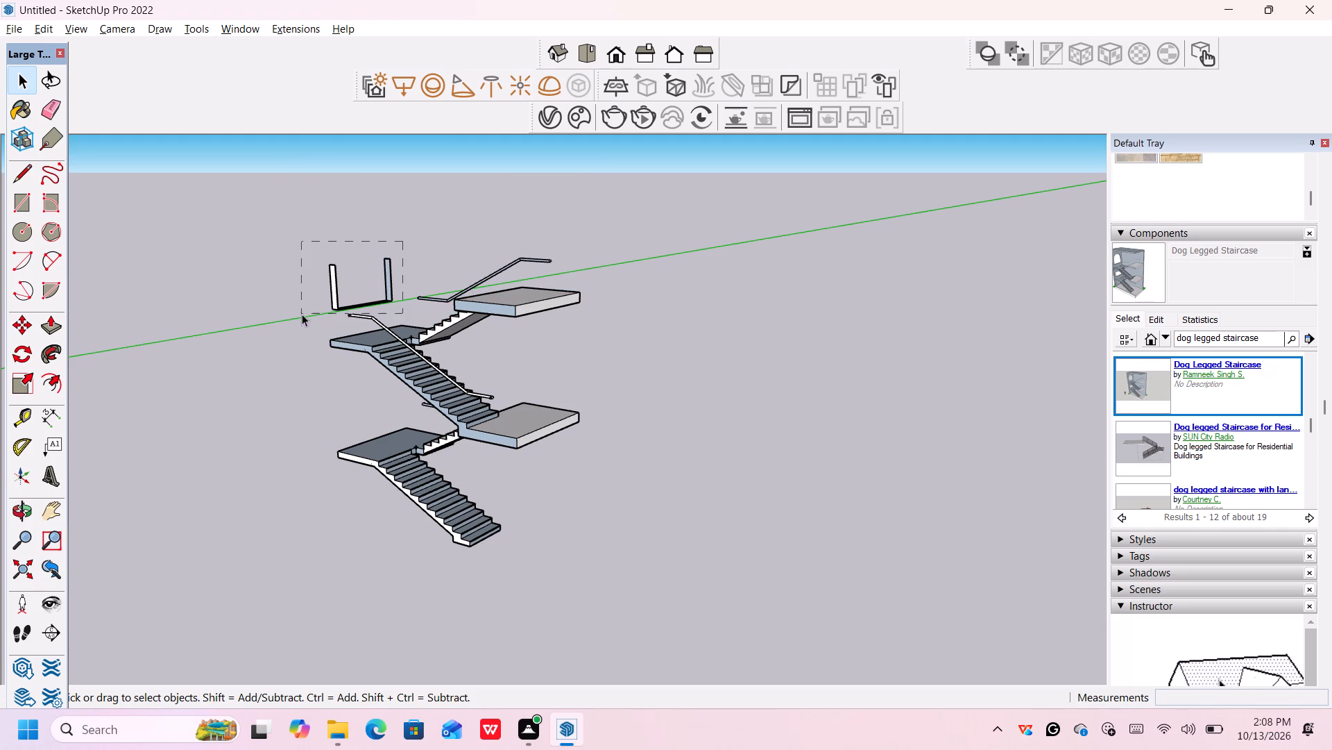
{"action": "left_click_drag", "start_coordinate": [302, 314], "coordinate": [301, 317]}
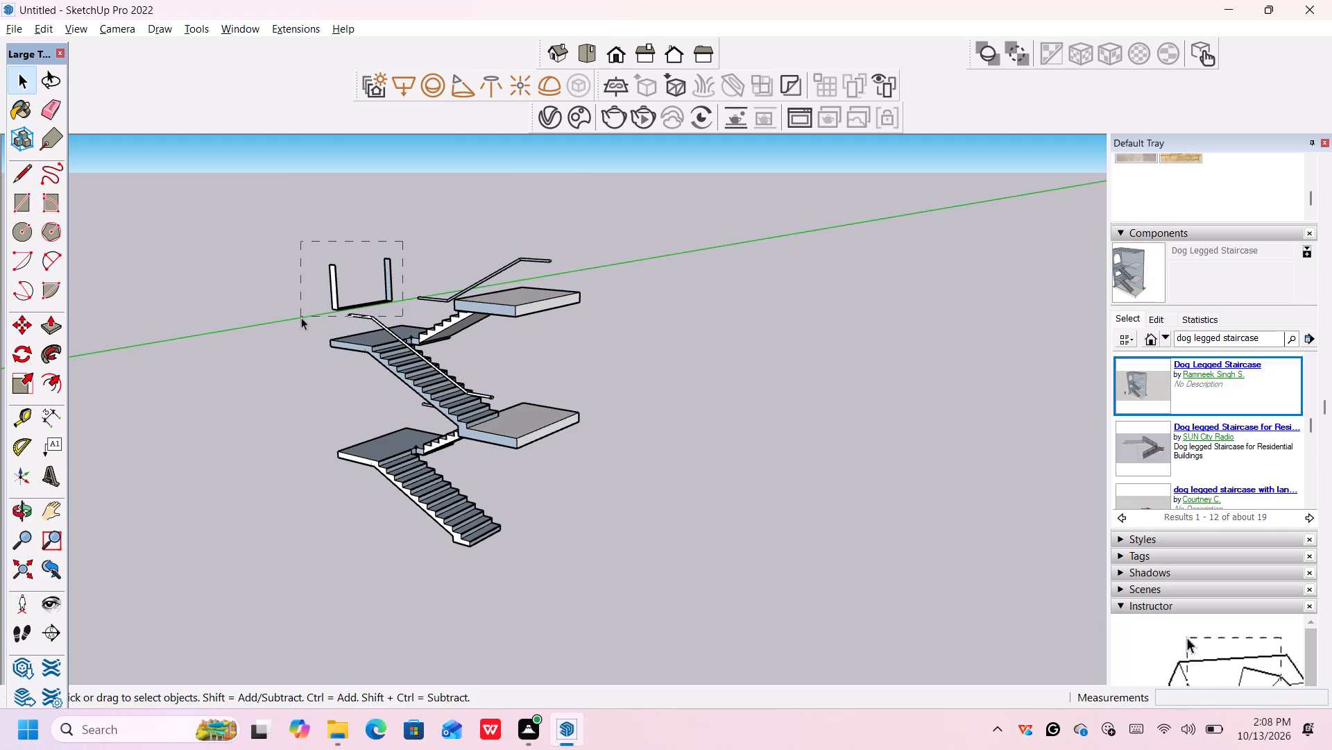
{"action": "left_click_drag", "start_coordinate": [301, 317], "coordinate": [301, 319]}
{"action": "key", "text": "Delete"}
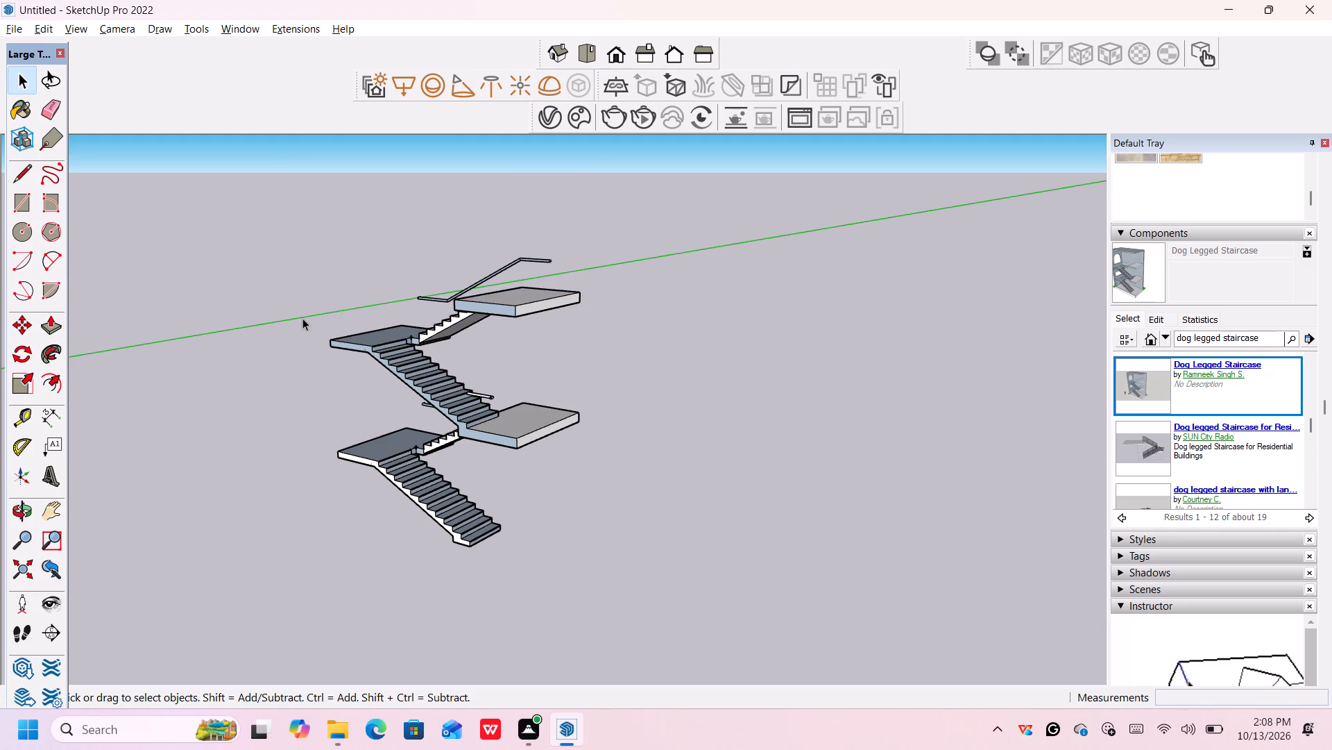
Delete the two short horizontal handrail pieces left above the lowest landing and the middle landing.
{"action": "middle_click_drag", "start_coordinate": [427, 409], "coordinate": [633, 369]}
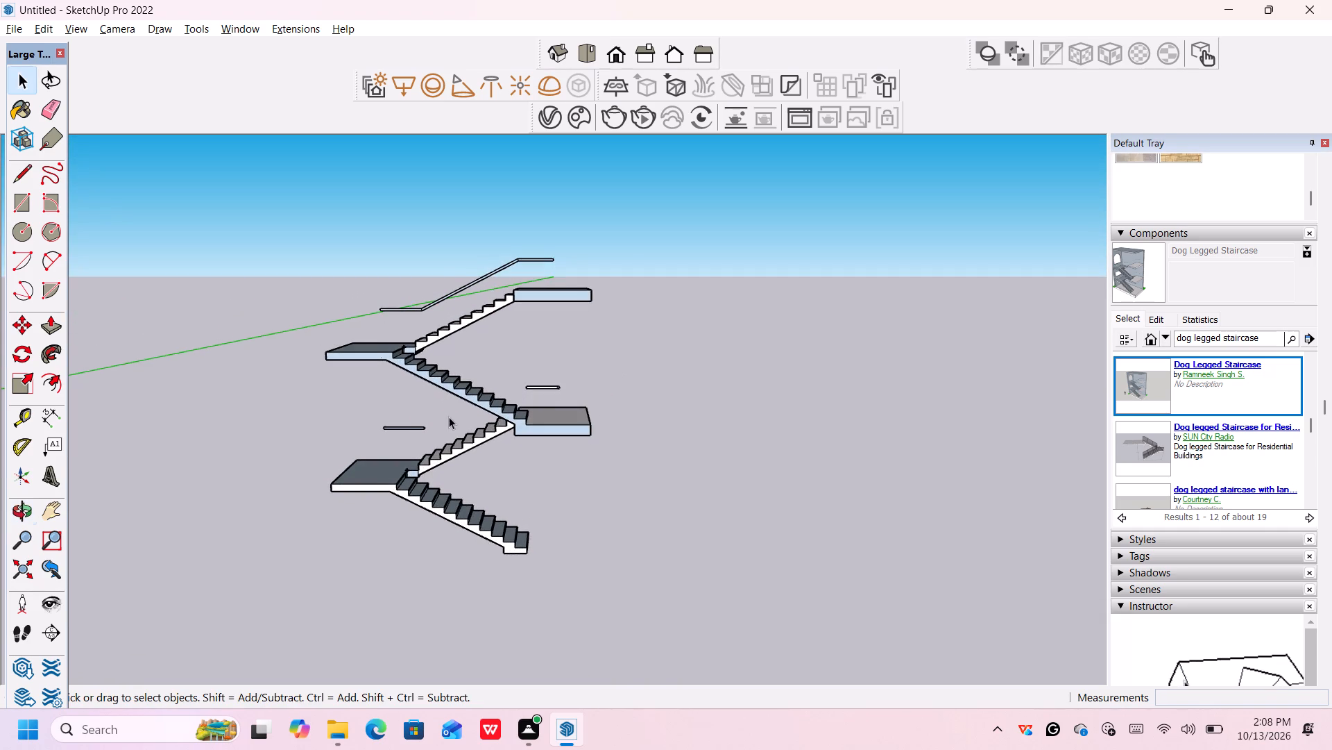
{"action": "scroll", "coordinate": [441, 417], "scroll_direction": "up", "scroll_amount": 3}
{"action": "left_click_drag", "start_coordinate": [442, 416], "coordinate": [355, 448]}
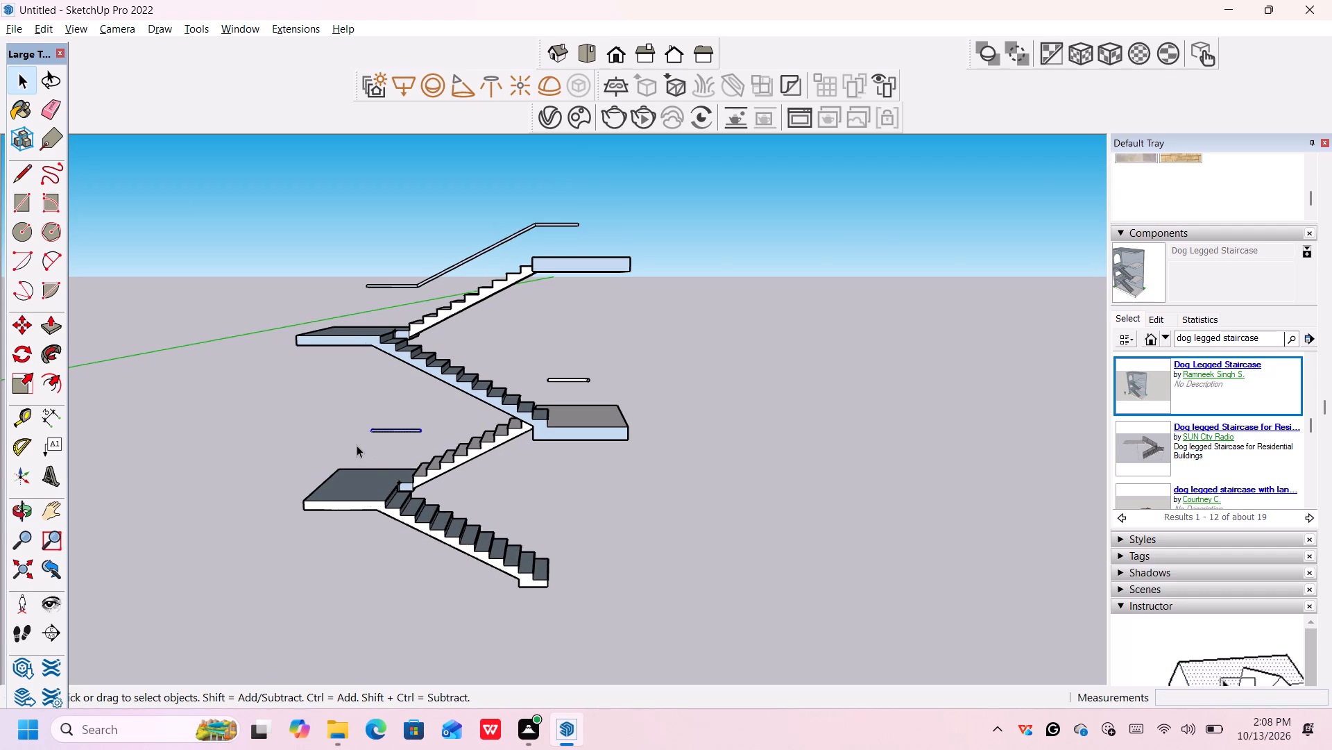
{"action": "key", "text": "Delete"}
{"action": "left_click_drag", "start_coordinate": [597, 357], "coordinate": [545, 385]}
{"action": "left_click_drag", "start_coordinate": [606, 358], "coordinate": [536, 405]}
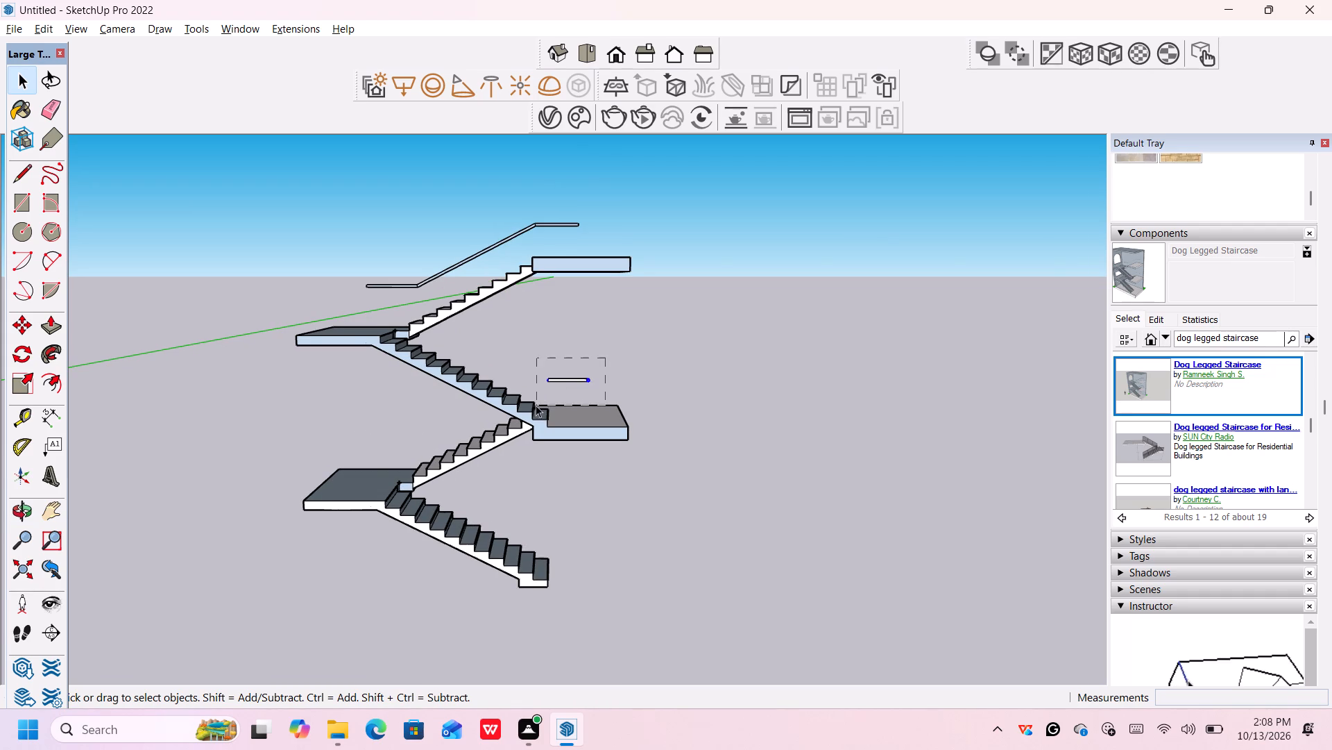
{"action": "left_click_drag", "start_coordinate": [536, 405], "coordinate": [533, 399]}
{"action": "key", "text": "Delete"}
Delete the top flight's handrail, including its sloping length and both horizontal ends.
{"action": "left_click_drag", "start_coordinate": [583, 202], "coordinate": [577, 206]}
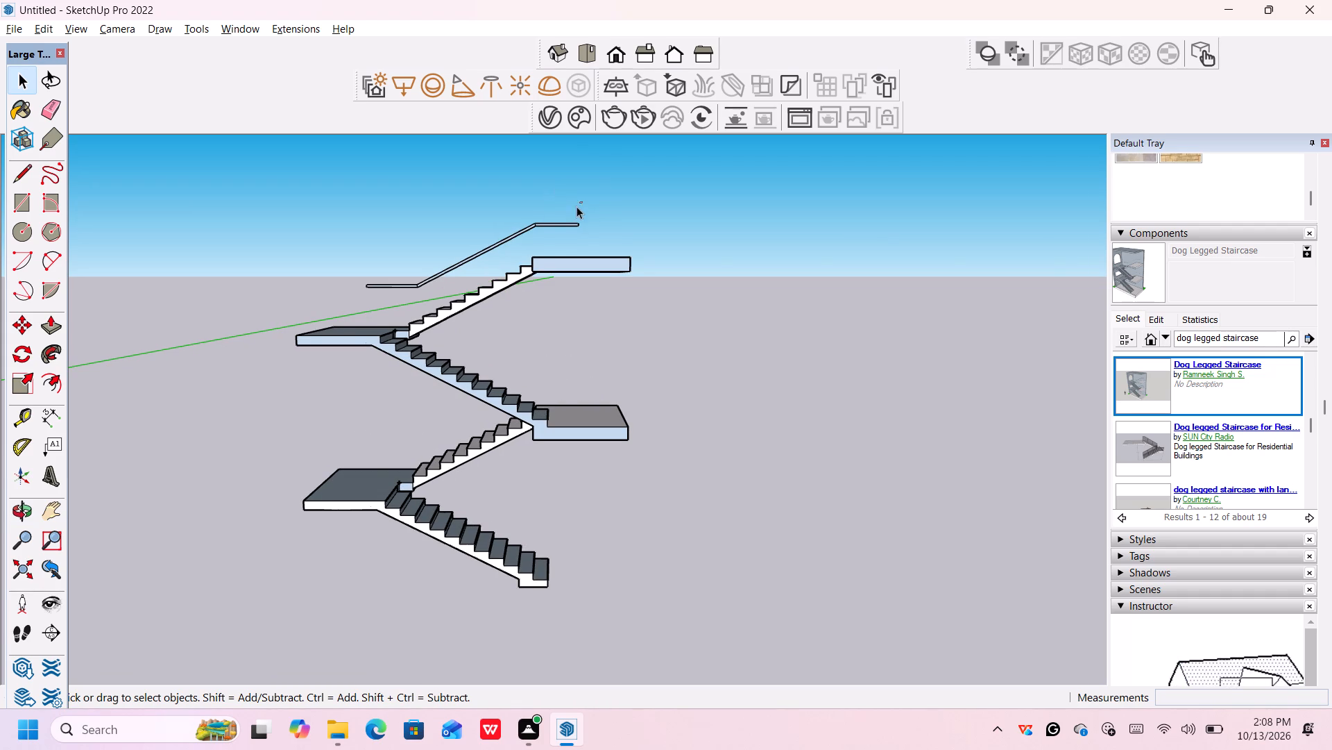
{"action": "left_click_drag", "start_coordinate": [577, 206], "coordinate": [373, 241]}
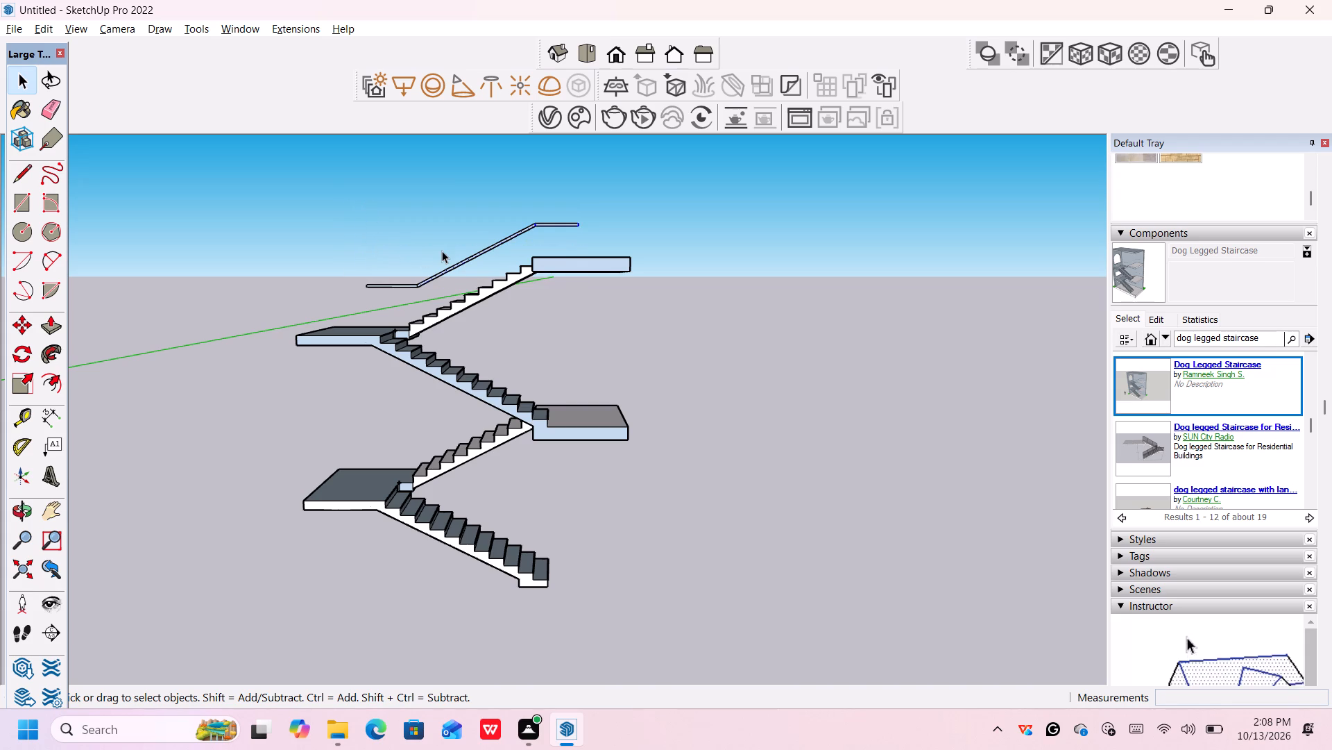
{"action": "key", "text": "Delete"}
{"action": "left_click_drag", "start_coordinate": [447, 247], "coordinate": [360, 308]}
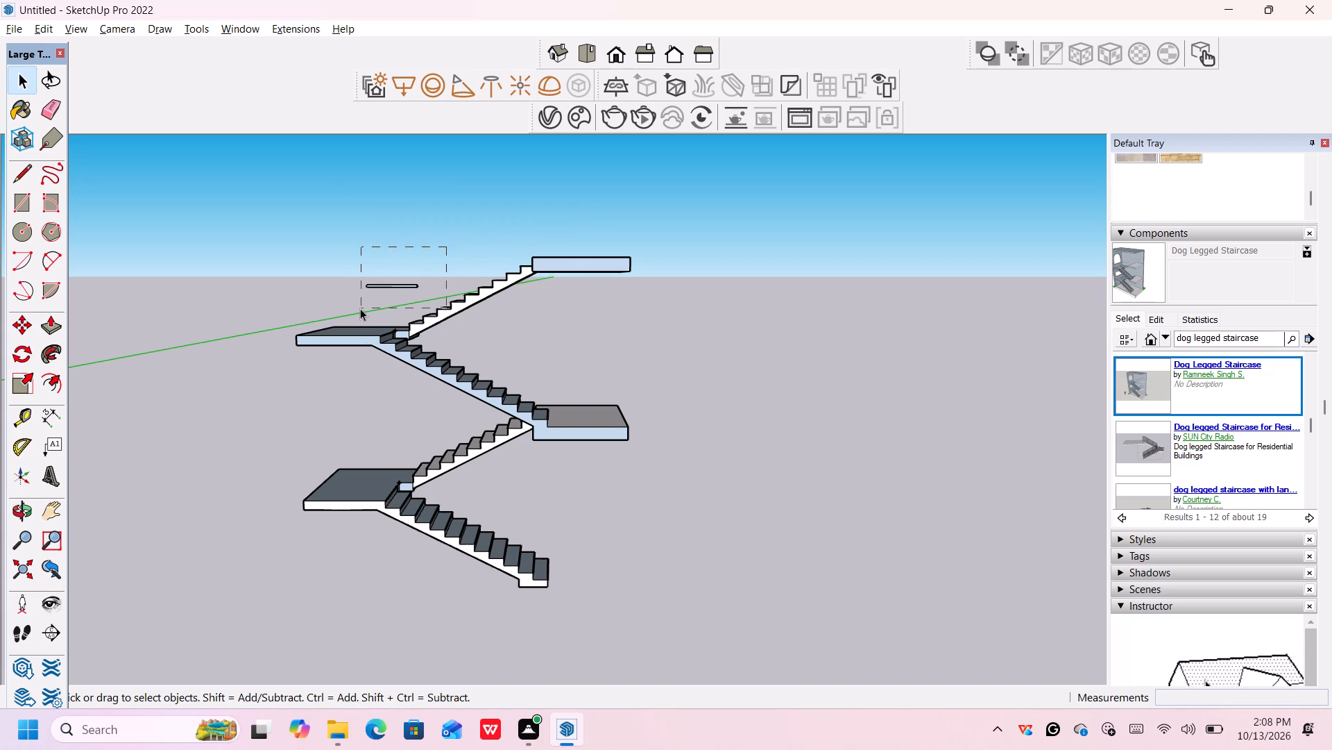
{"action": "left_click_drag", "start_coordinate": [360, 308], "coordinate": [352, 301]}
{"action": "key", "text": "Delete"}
Examine the stripped dog-legged staircase from several angles and compare it with the existing stair in the building's side bay.
{"action": "scroll", "coordinate": [388, 322], "scroll_direction": "down", "scroll_amount": 8}
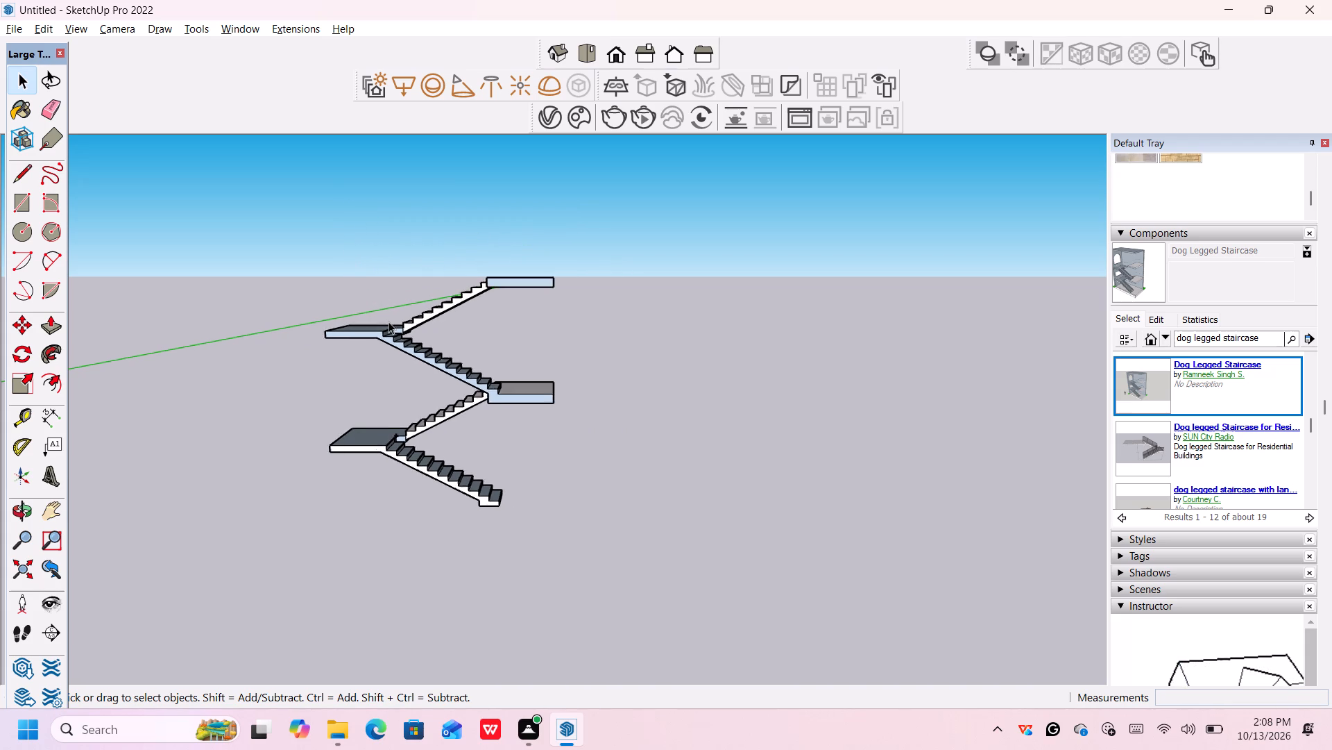
{"action": "scroll", "coordinate": [389, 322], "scroll_direction": "down", "scroll_amount": 13}
{"action": "middle_click_drag", "start_coordinate": [483, 427], "coordinate": [590, 442]}
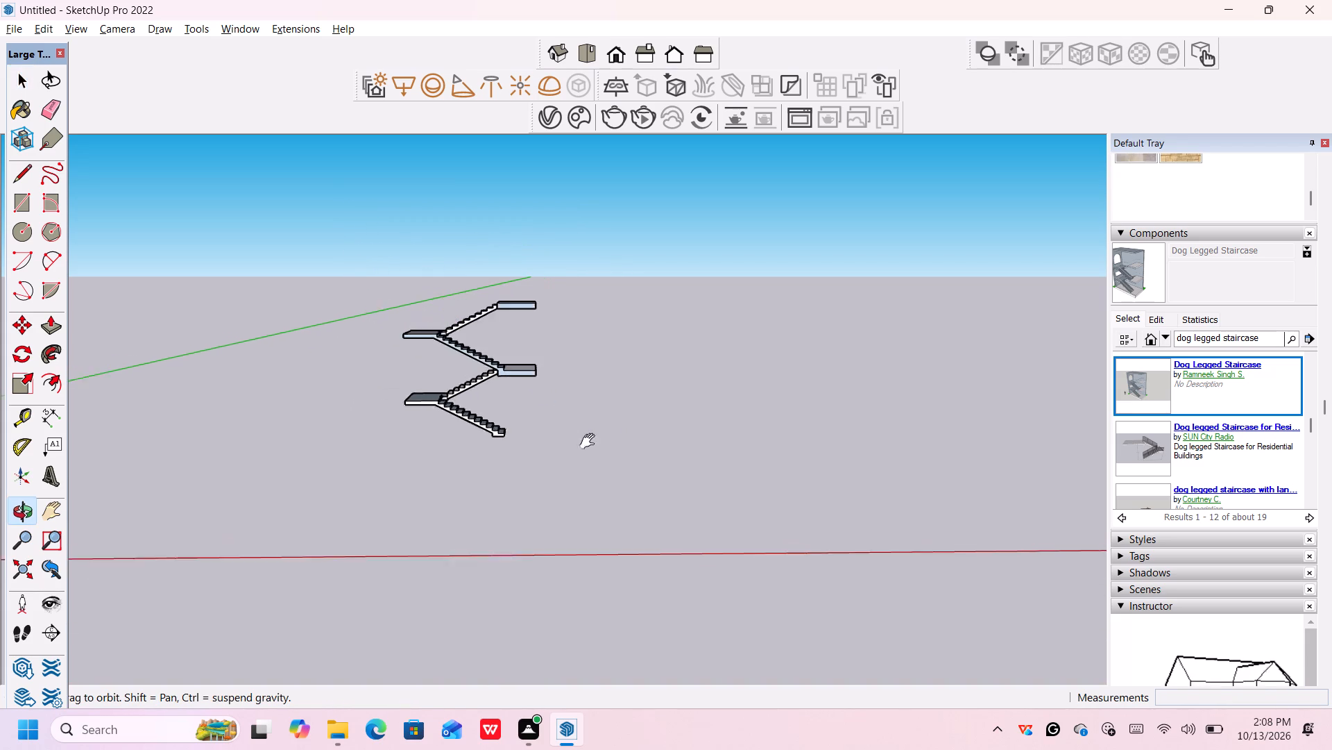
{"action": "middle_click_drag", "start_coordinate": [590, 442], "coordinate": [740, 451]}
{"action": "scroll", "coordinate": [737, 451], "scroll_direction": "down", "scroll_amount": 5}
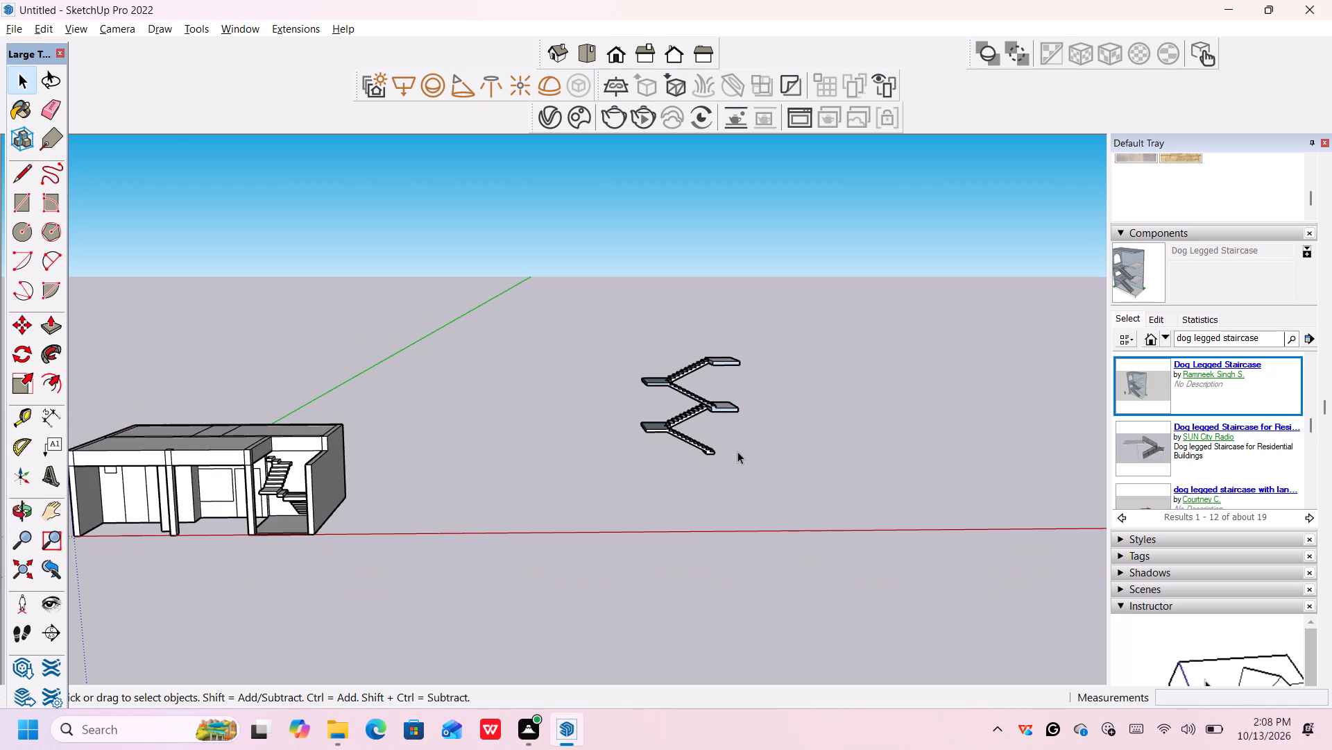
{"action": "middle_click_drag", "start_coordinate": [738, 456], "coordinate": [704, 442]}
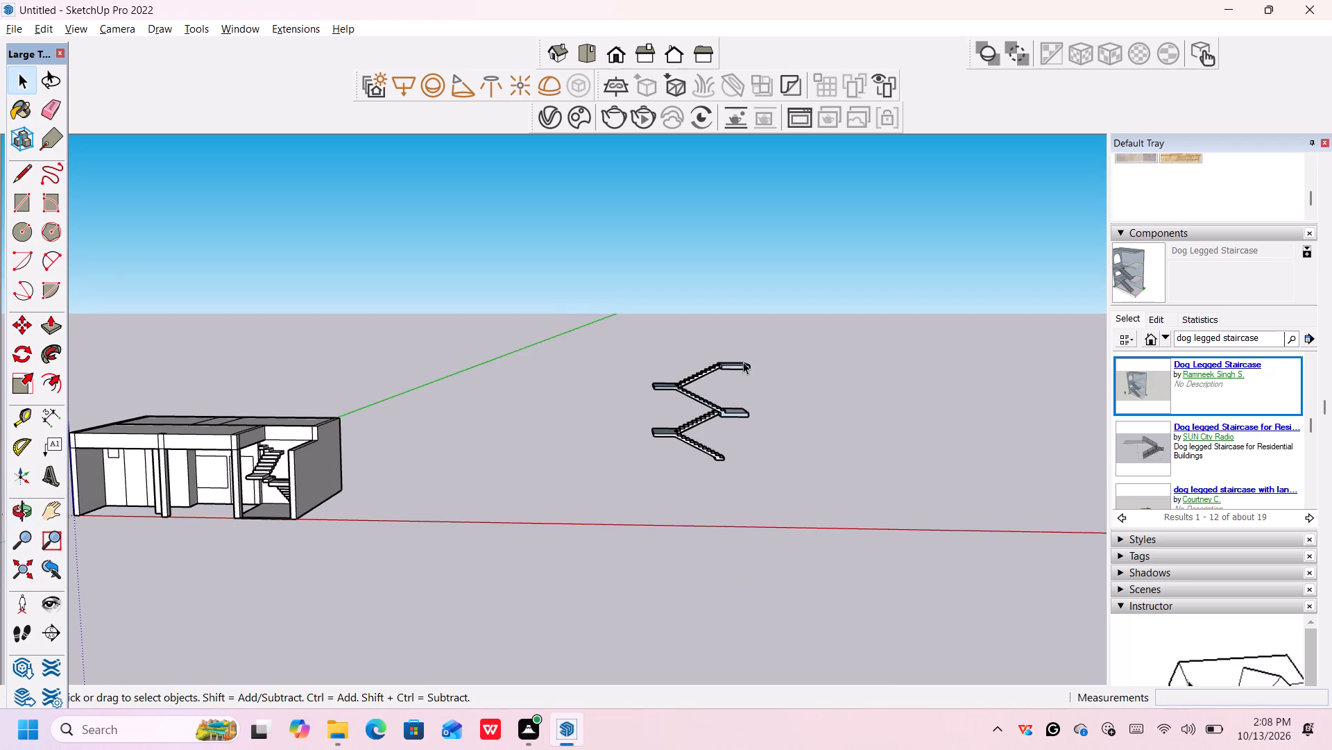
{"action": "scroll", "coordinate": [766, 374], "scroll_direction": "up", "scroll_amount": 4}
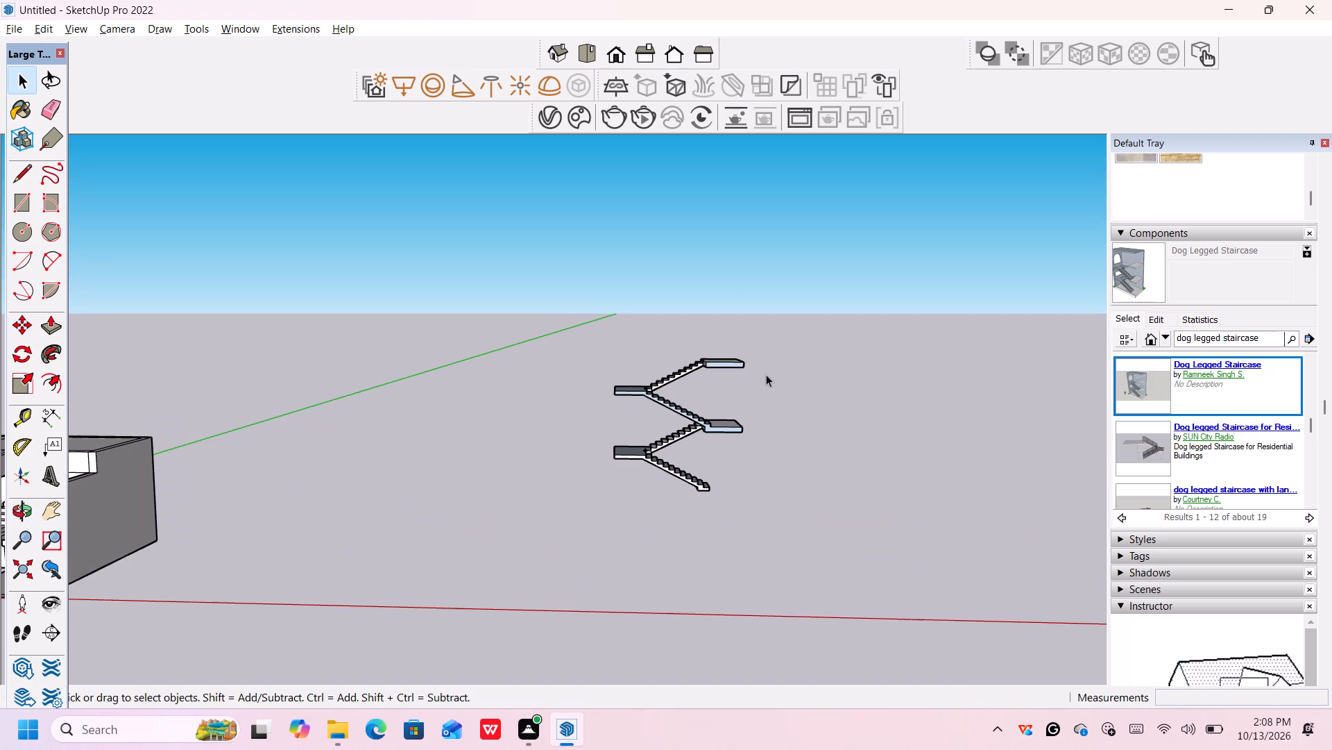
{"action": "middle_click_drag", "start_coordinate": [771, 381], "coordinate": [698, 395]}
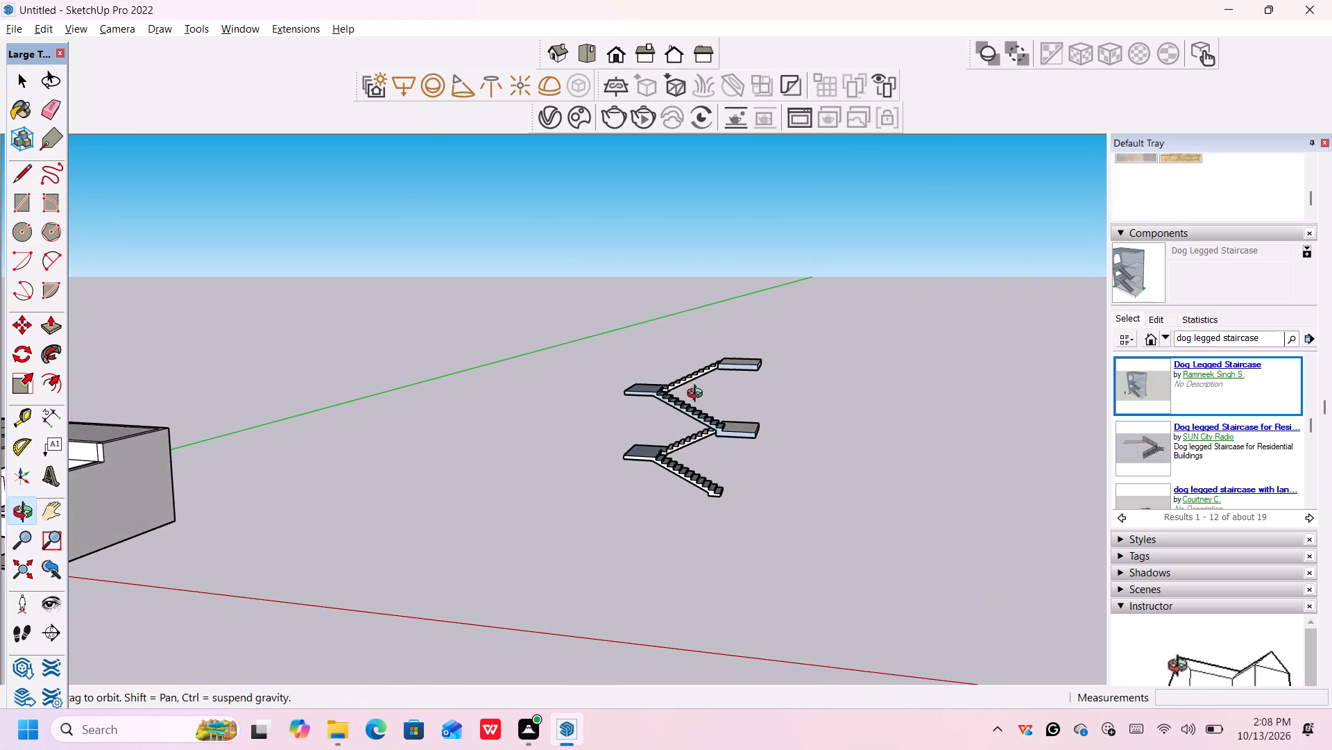
{"action": "middle_click_drag", "start_coordinate": [698, 395], "coordinate": [747, 417]}
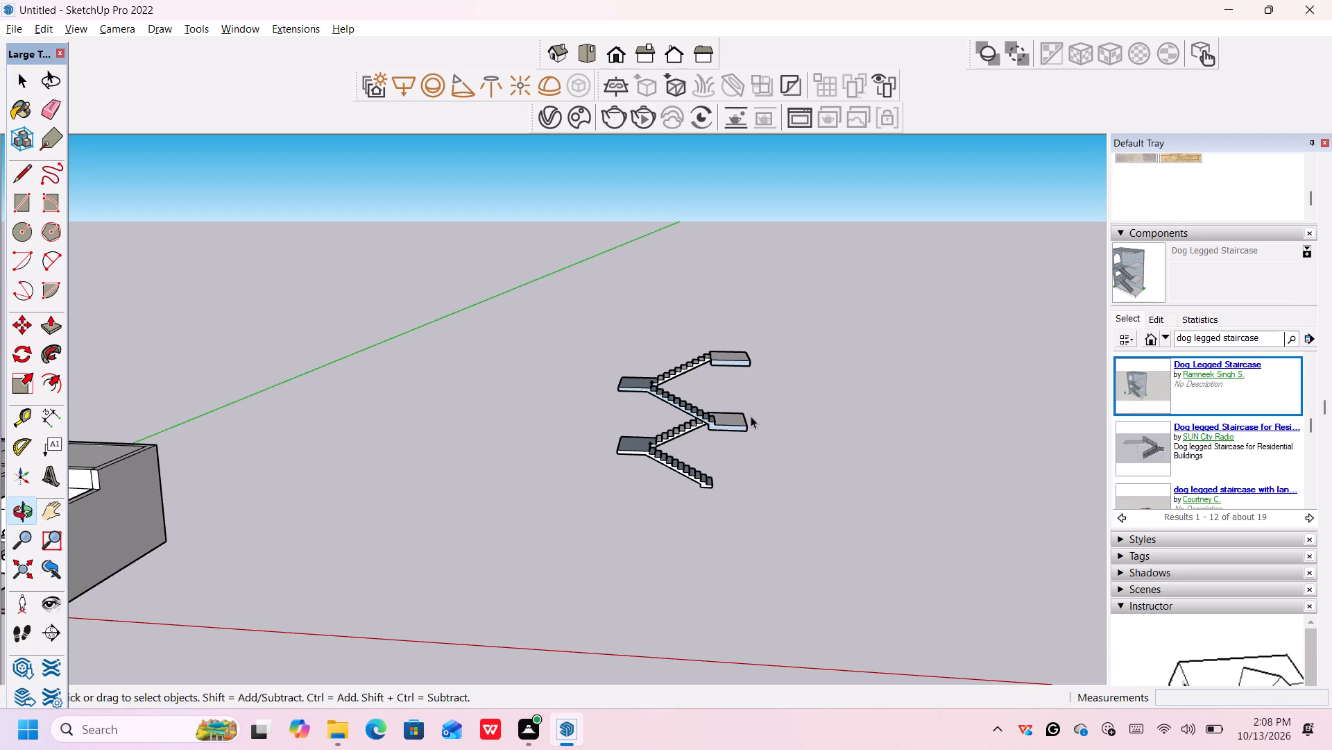
{"action": "scroll", "coordinate": [760, 406], "scroll_direction": "down", "scroll_amount": 11}
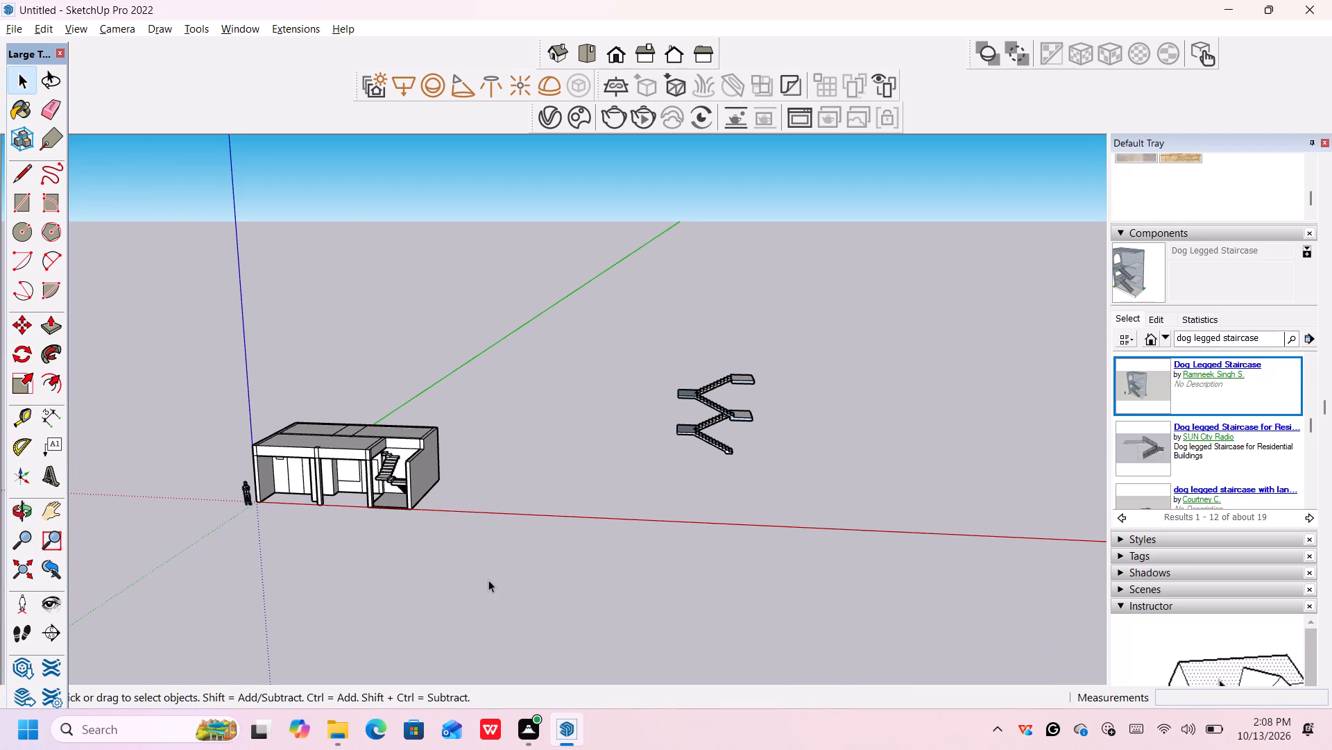
{"action": "middle_click_drag", "start_coordinate": [492, 580], "coordinate": [556, 517]}
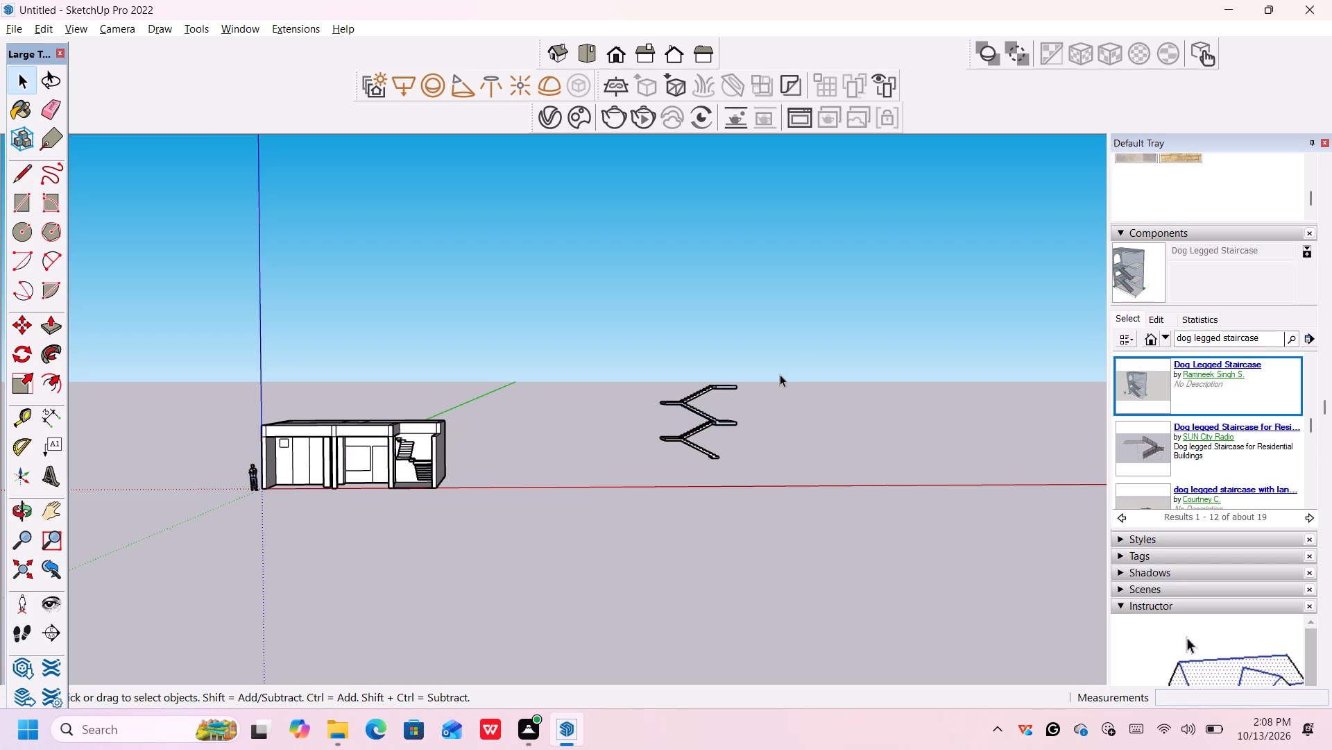
{"action": "scroll", "coordinate": [778, 374], "scroll_direction": "up", "scroll_amount": 2}
{"action": "middle_click_drag", "start_coordinate": [771, 410], "coordinate": [706, 417]}
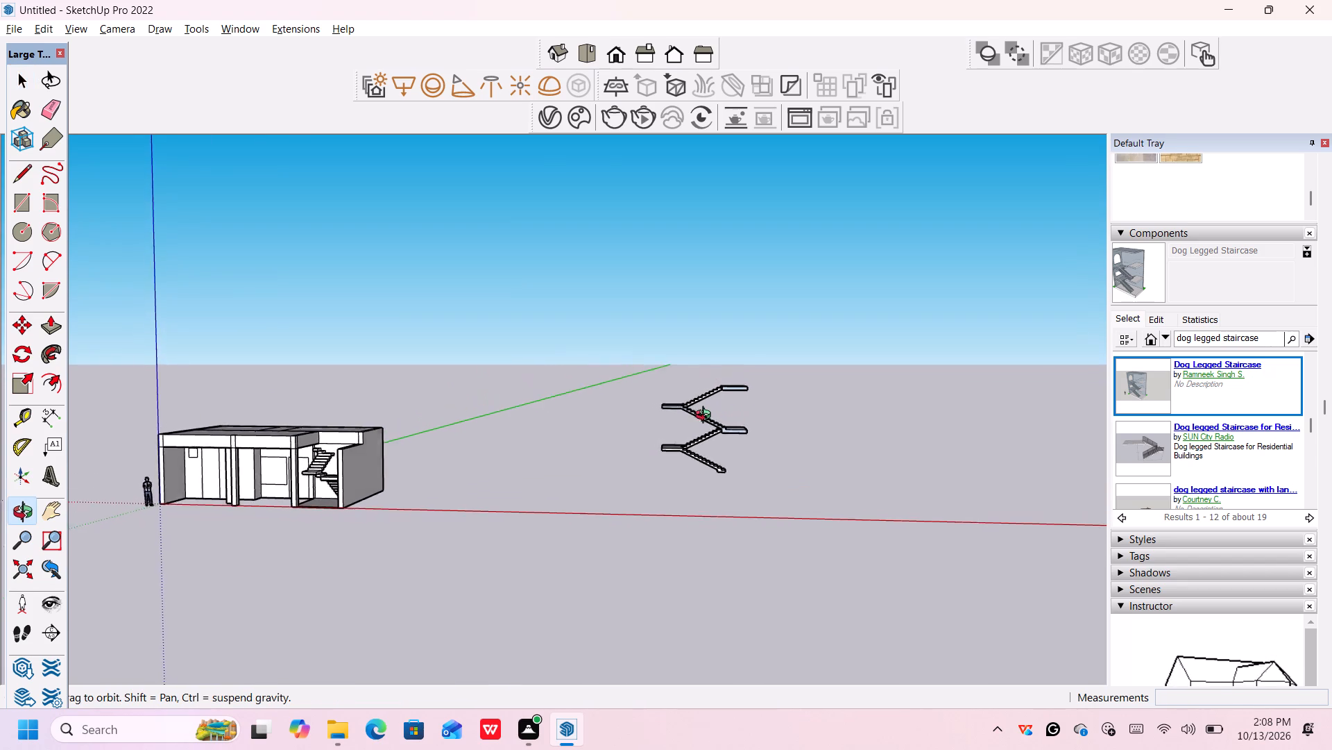
{"action": "middle_click_drag", "start_coordinate": [706, 417], "coordinate": [665, 422]}
{"action": "middle_click_drag", "start_coordinate": [330, 533], "coordinate": [470, 542]}
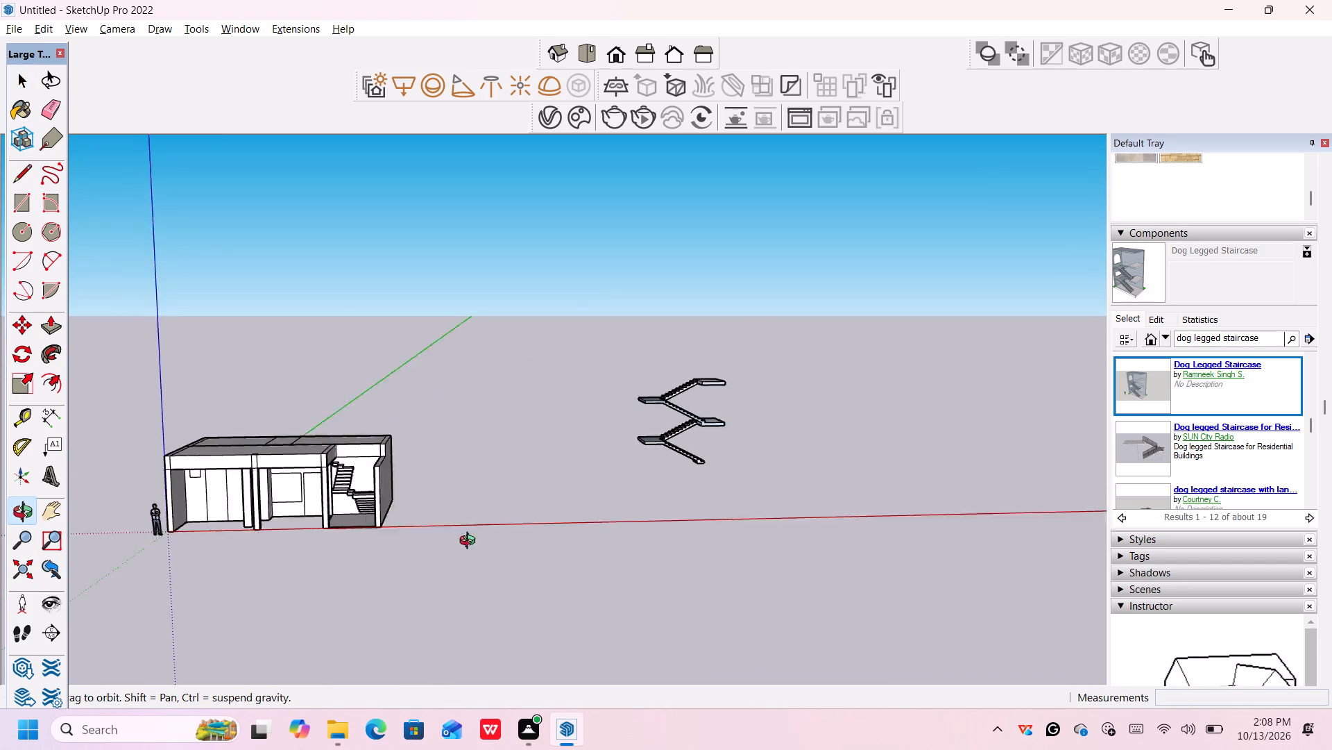
{"action": "middle_click_drag", "start_coordinate": [470, 542], "coordinate": [499, 531]}
{"action": "scroll", "coordinate": [388, 497], "scroll_direction": "up", "scroll_amount": 6}
{"action": "middle_click_drag", "start_coordinate": [390, 491], "coordinate": [443, 628]}
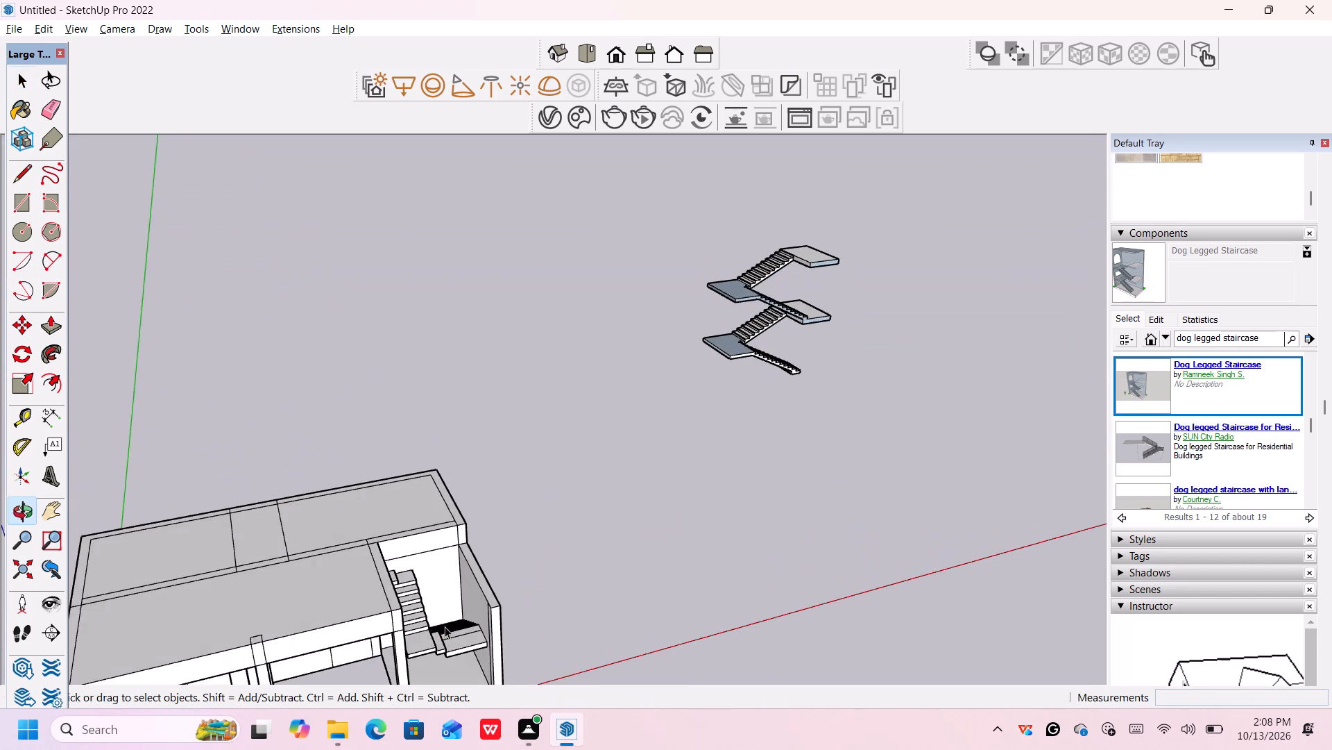
{"action": "scroll", "coordinate": [449, 625], "scroll_direction": "down", "scroll_amount": 13}
{"action": "scroll", "coordinate": [459, 637], "scroll_direction": "up", "scroll_amount": 1}
{"action": "middle_click_drag", "start_coordinate": [459, 638], "coordinate": [487, 553]}
{"action": "scroll", "coordinate": [487, 555], "scroll_direction": "up", "scroll_amount": 1}
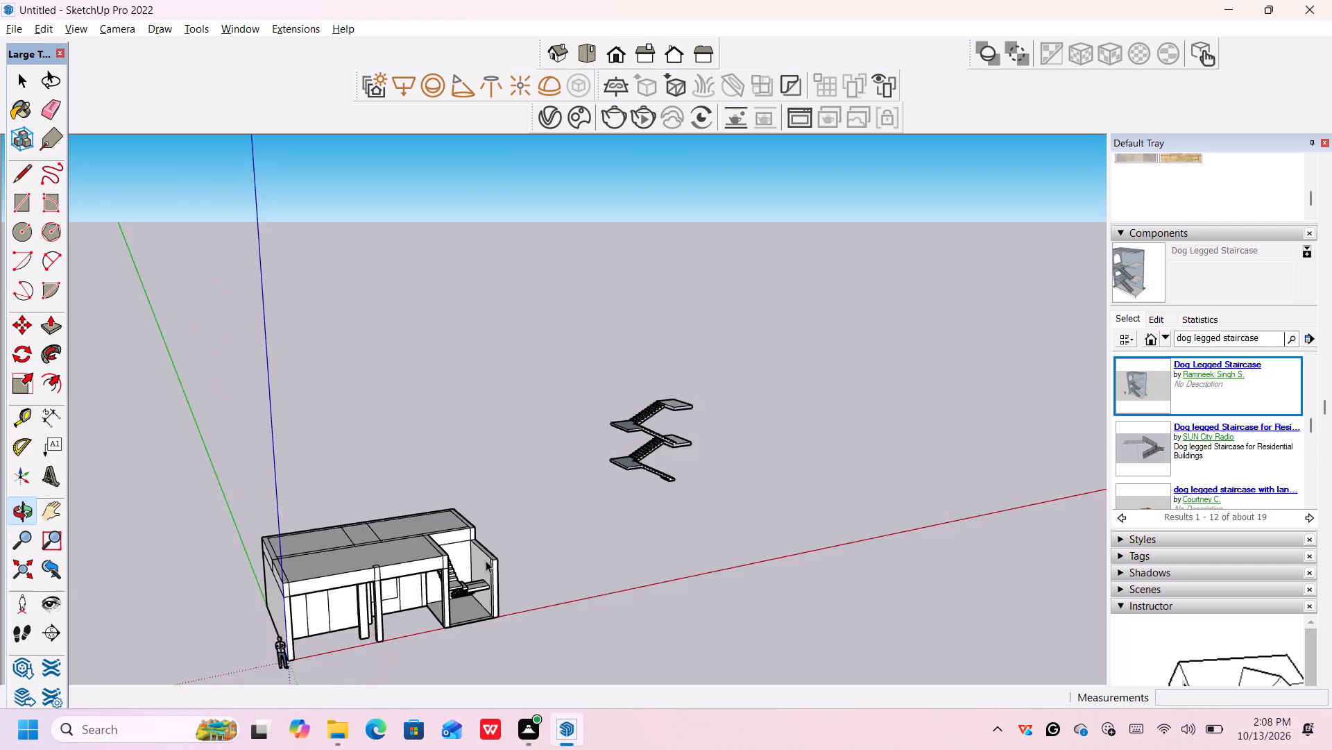
{"action": "scroll", "coordinate": [463, 587], "scroll_direction": "up", "scroll_amount": 15}
{"action": "scroll", "coordinate": [468, 597], "scroll_direction": "up", "scroll_amount": 17}
{"action": "scroll", "coordinate": [484, 610], "scroll_direction": "up", "scroll_amount": 5}
{"action": "scroll", "coordinate": [484, 610], "scroll_direction": "down", "scroll_amount": 9}
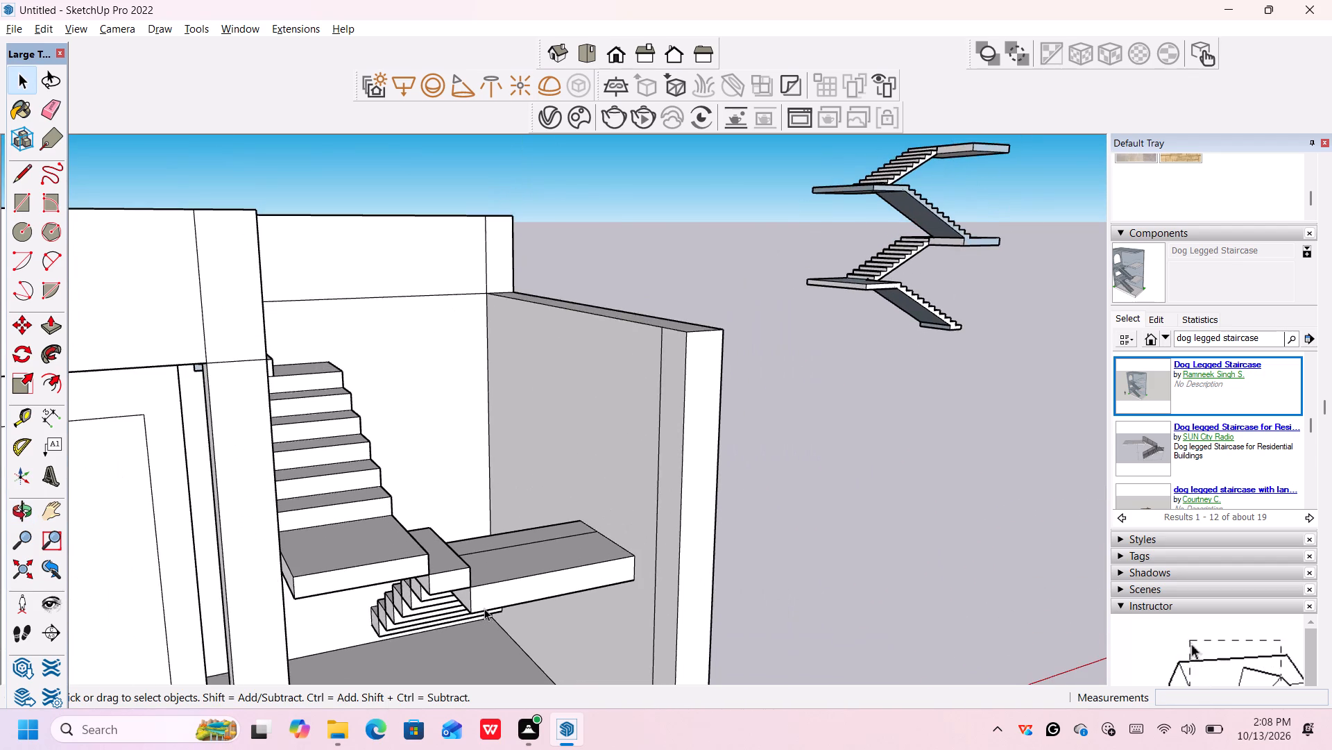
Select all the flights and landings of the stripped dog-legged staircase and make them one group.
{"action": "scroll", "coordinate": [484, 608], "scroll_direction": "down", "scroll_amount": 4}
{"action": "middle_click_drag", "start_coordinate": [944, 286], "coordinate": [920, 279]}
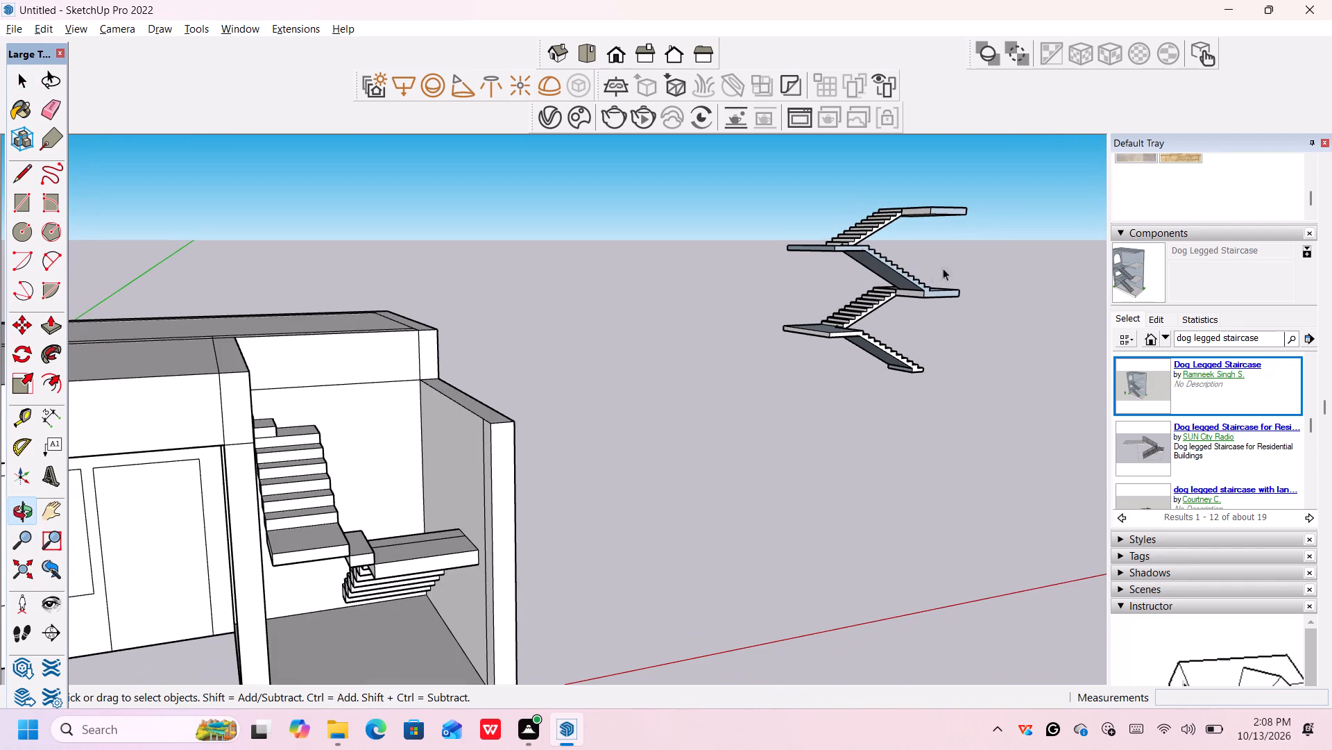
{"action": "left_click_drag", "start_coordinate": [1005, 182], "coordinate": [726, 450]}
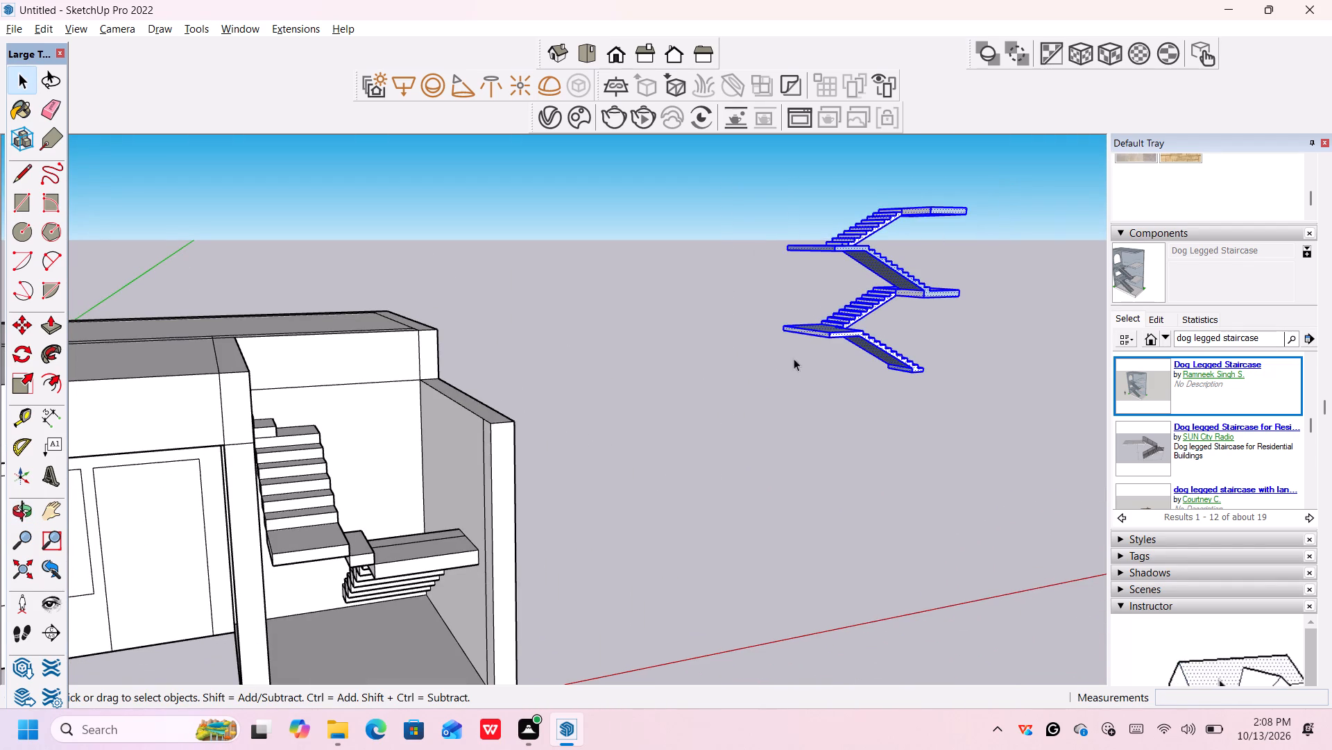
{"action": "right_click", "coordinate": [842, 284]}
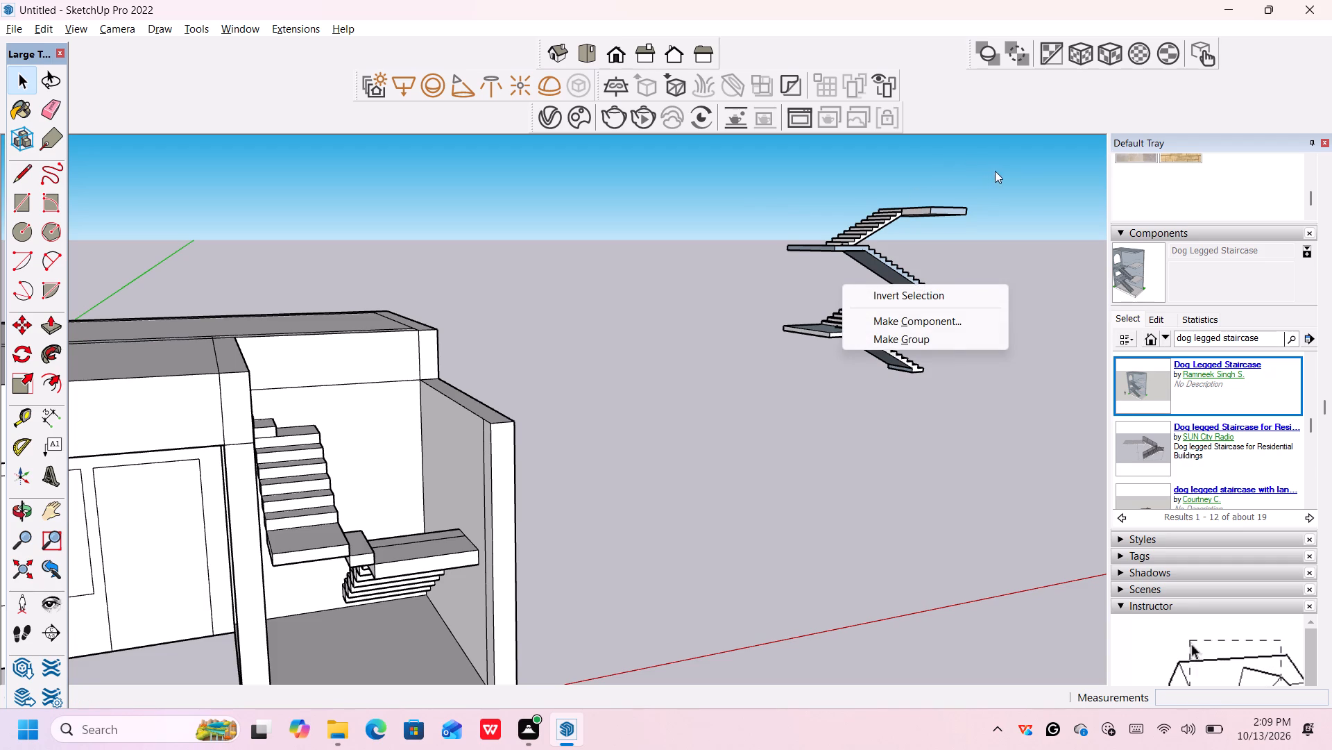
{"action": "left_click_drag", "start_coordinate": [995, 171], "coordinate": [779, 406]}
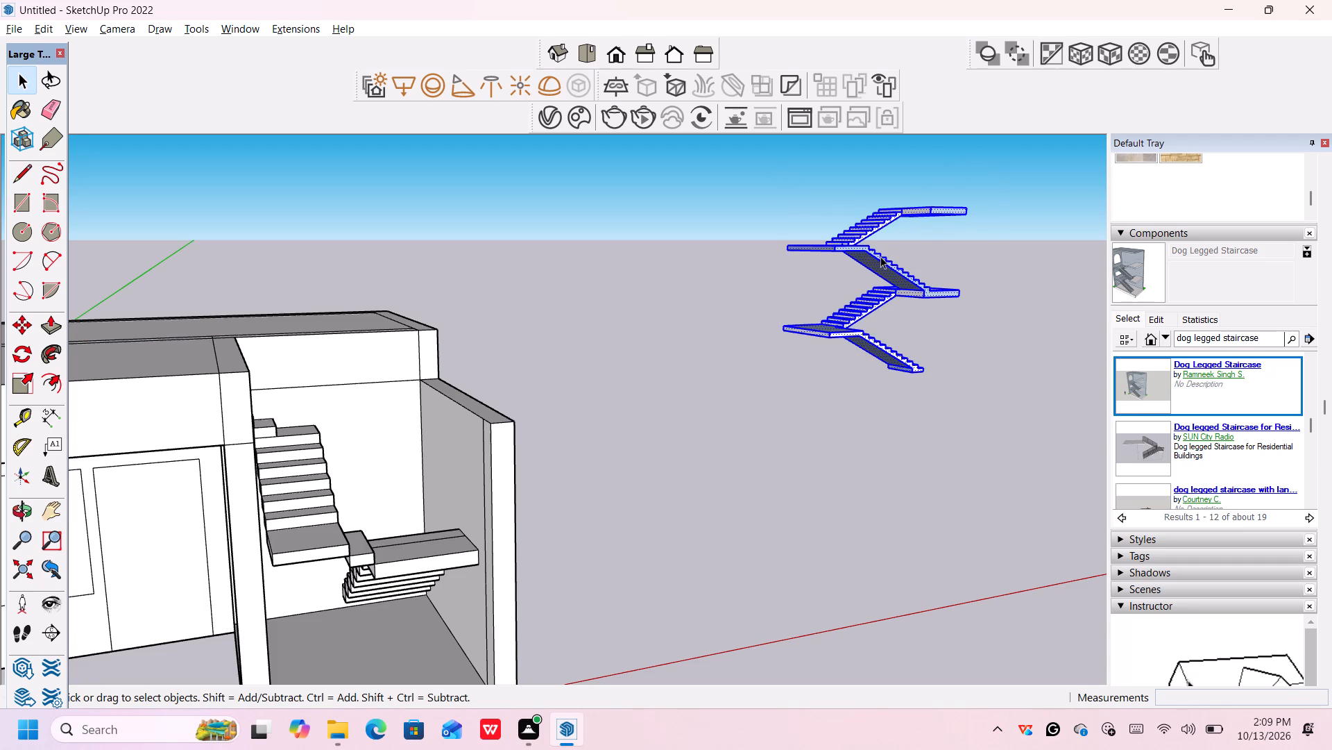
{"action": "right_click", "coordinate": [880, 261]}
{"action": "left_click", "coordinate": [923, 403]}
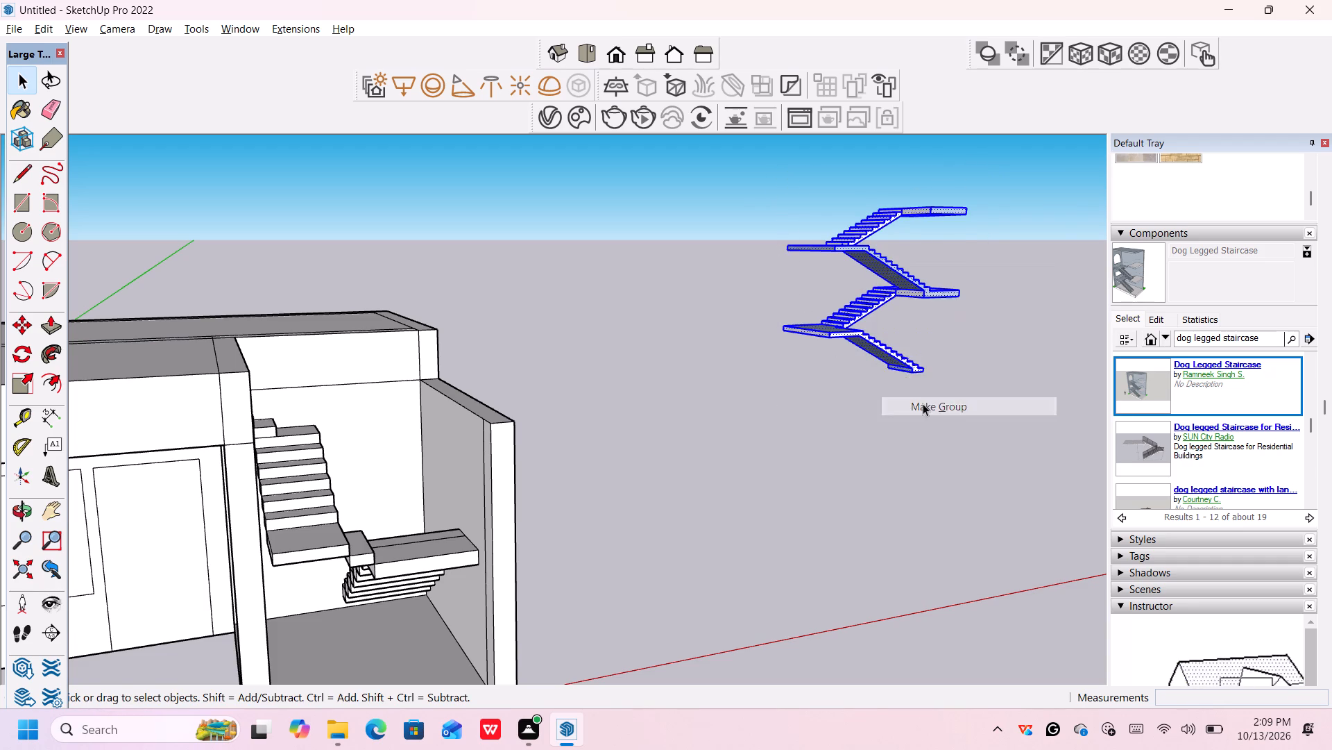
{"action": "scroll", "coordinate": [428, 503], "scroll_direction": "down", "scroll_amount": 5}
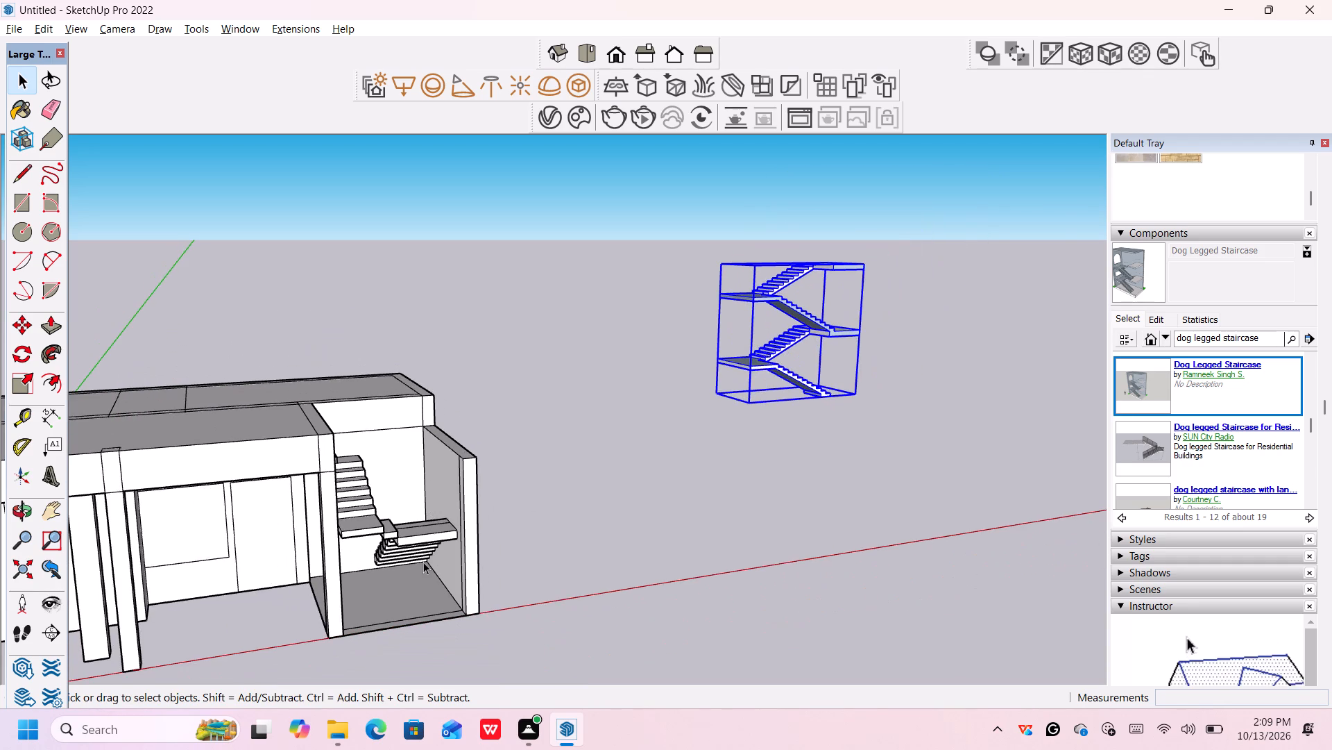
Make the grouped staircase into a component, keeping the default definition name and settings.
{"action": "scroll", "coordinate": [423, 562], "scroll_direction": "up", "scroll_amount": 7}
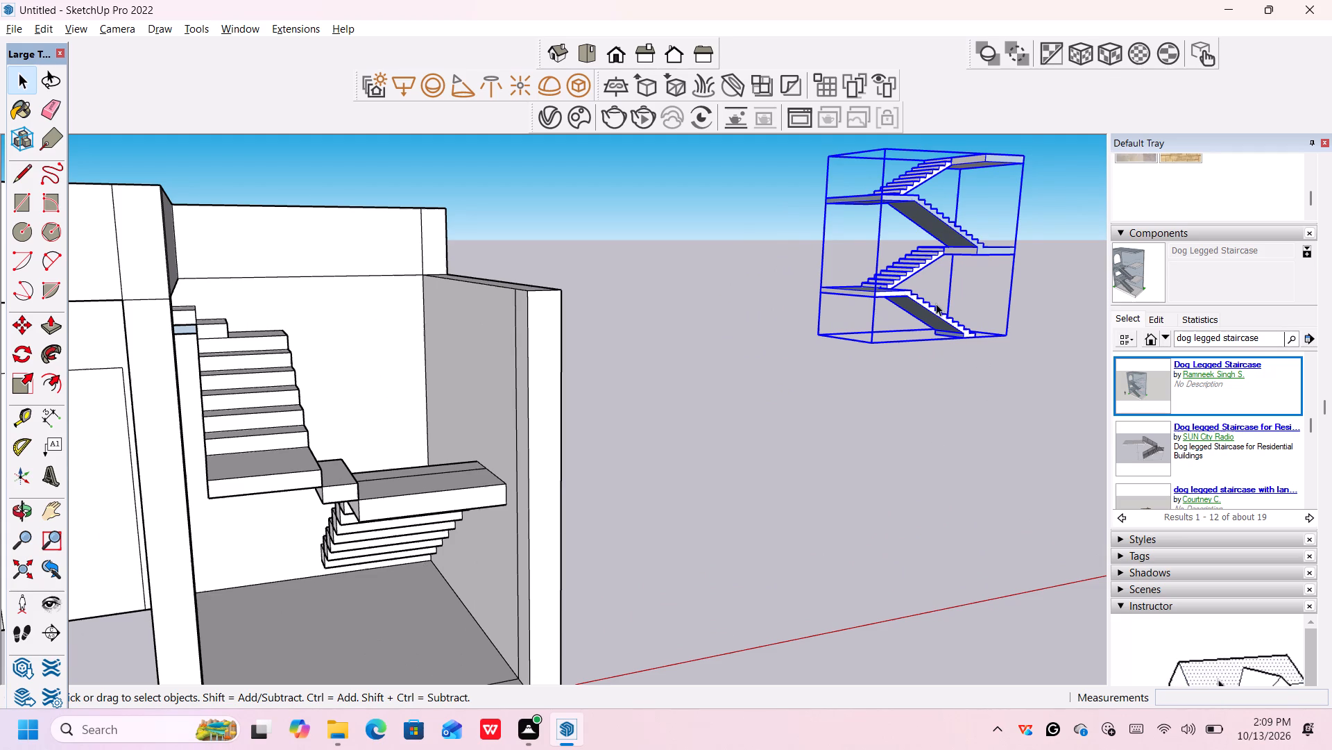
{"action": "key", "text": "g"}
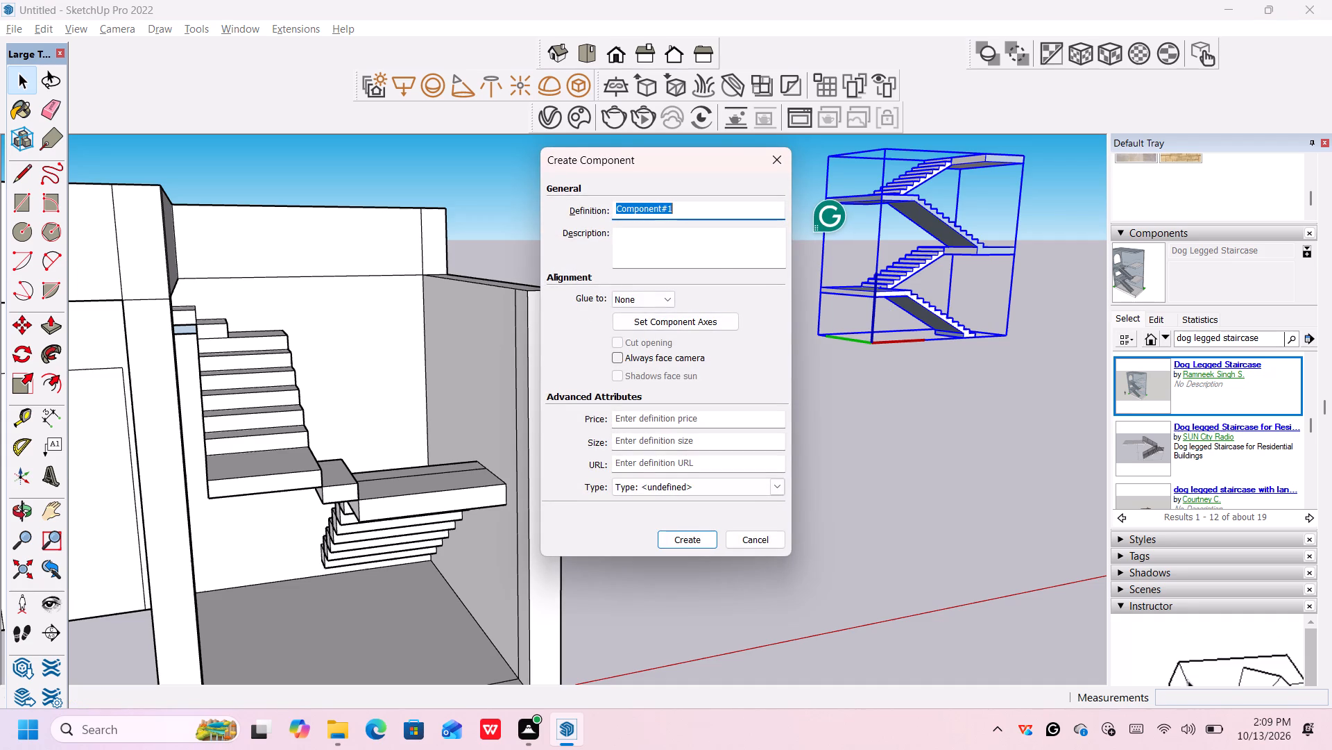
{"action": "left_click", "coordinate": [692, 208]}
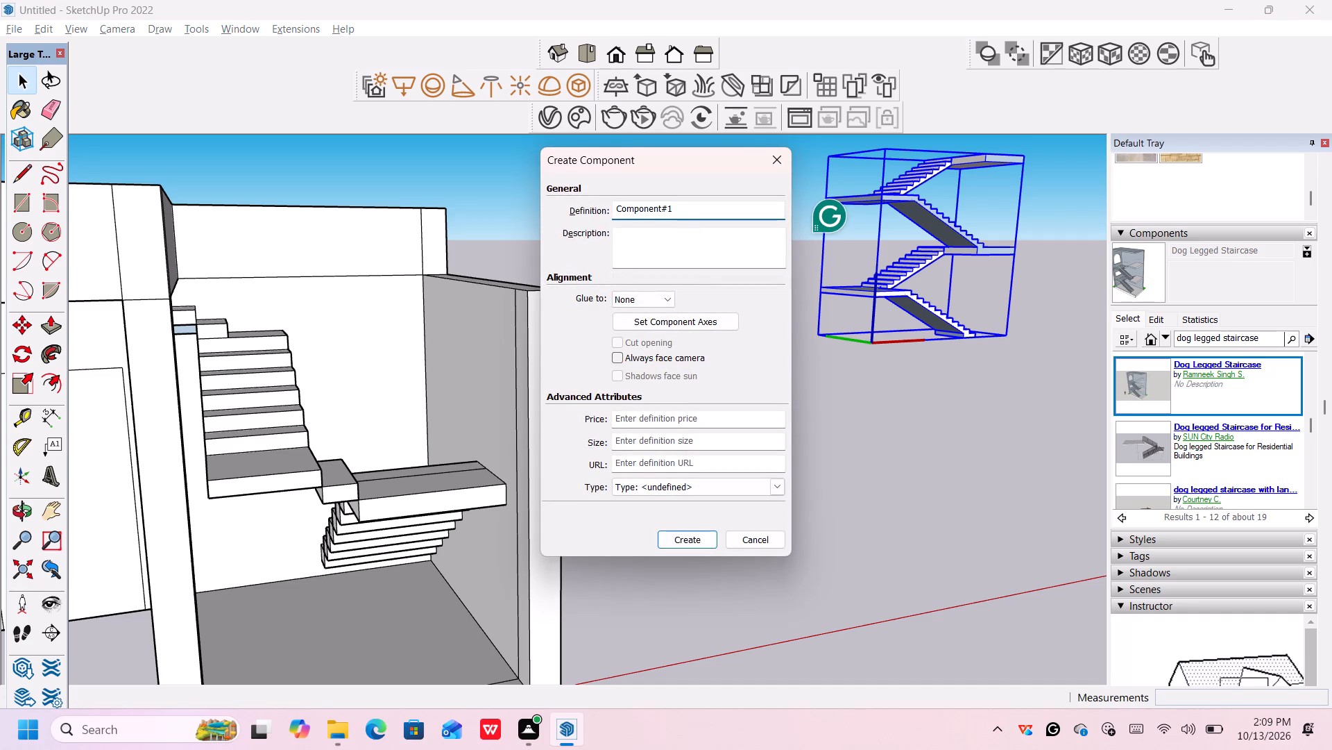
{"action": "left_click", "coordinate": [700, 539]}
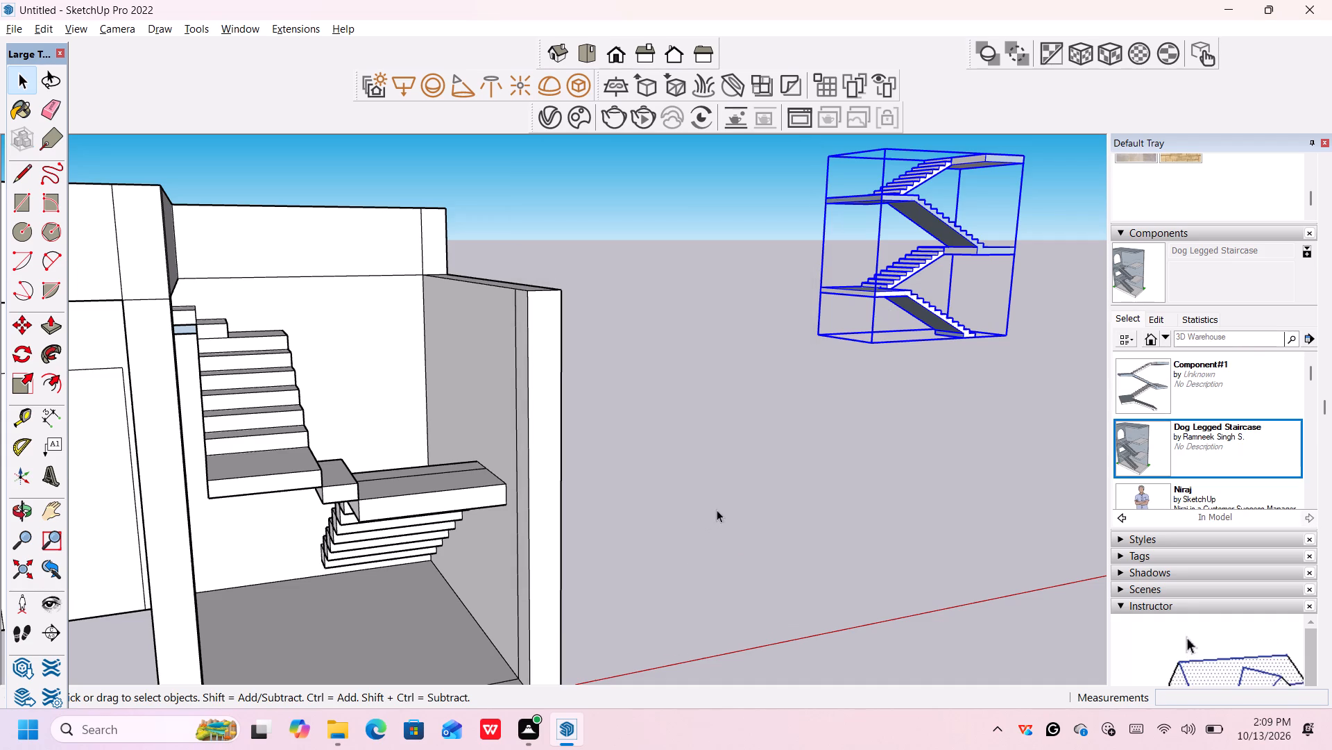
Examine the existing stair in the building's side bay, including its flights, landing and the space around them.
{"action": "scroll", "coordinate": [821, 393], "scroll_direction": "down", "scroll_amount": 4}
{"action": "scroll", "coordinate": [684, 448], "scroll_direction": "up", "scroll_amount": 4}
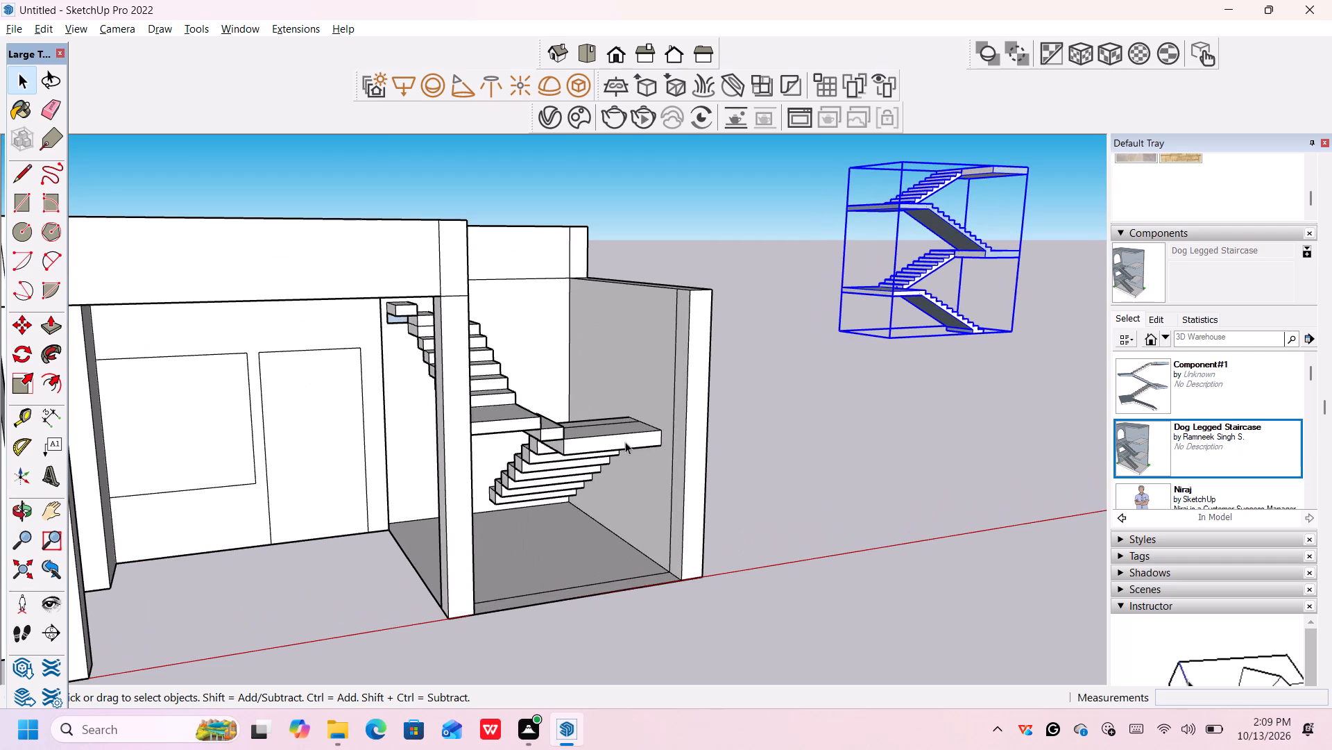
{"action": "middle_click_drag", "start_coordinate": [561, 447], "coordinate": [658, 453]}
{"action": "scroll", "coordinate": [496, 500], "scroll_direction": "up", "scroll_amount": 3}
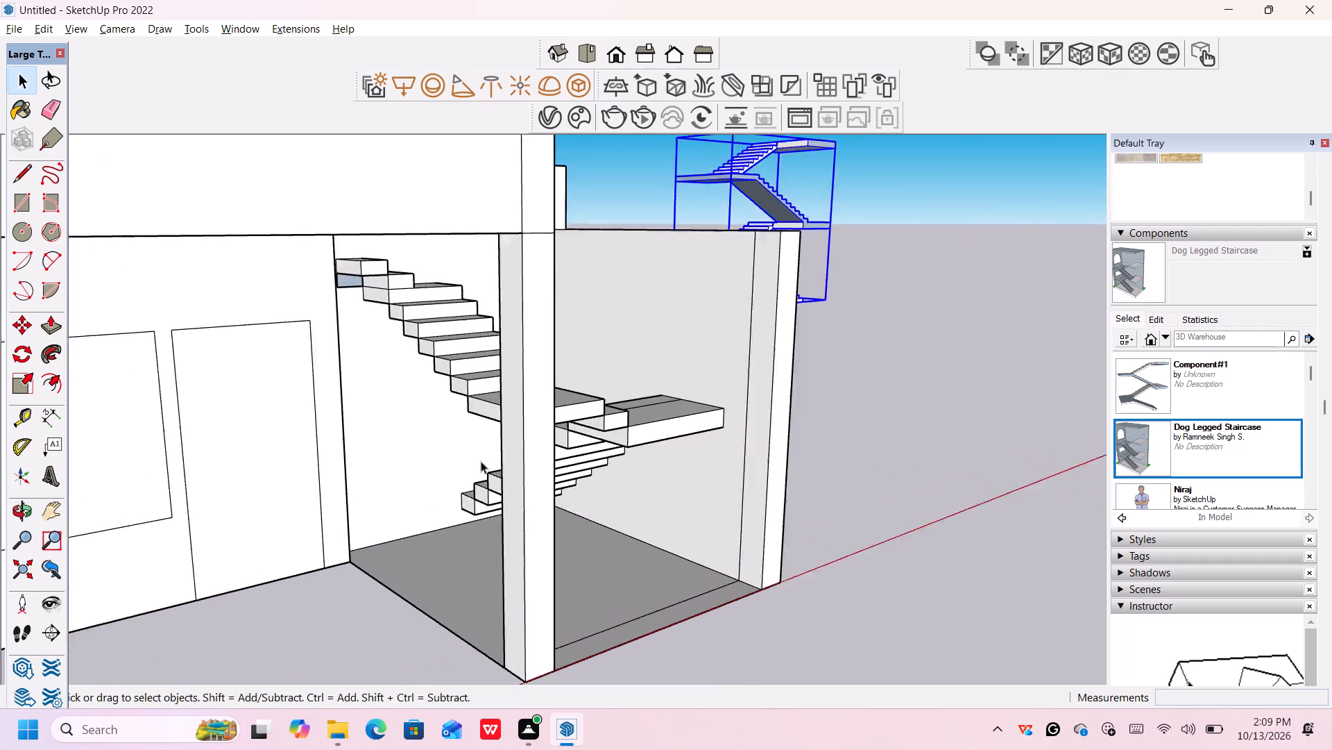
{"action": "scroll", "coordinate": [481, 461], "scroll_direction": "up", "scroll_amount": 3}
{"action": "middle_click_drag", "start_coordinate": [462, 324], "coordinate": [447, 386]}
{"action": "scroll", "coordinate": [459, 358], "scroll_direction": "down", "scroll_amount": 4}
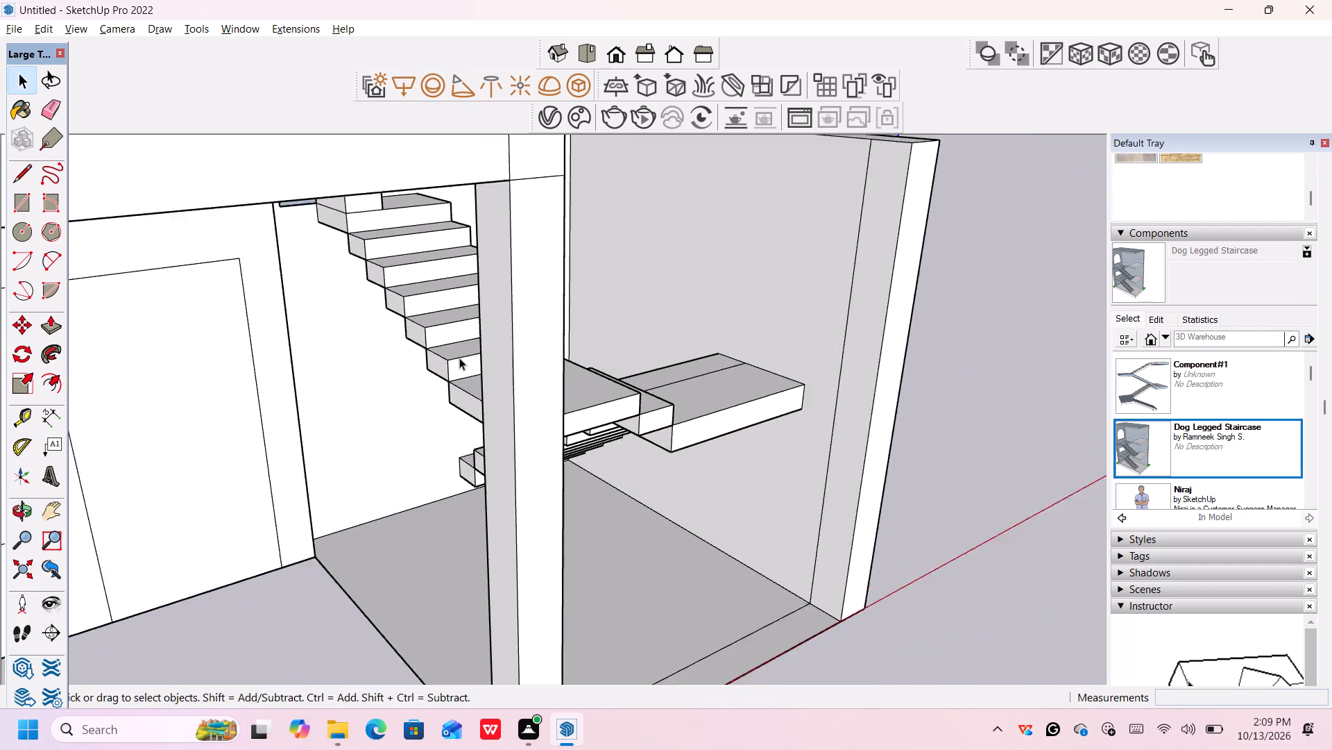
{"action": "scroll", "coordinate": [459, 358], "scroll_direction": "down", "scroll_amount": 9}
{"action": "scroll", "coordinate": [774, 322], "scroll_direction": "down", "scroll_amount": 6}
Undo the component and the group made from the stripped dog-legged staircase.
{"action": "key", "text": "ctrl+z"}
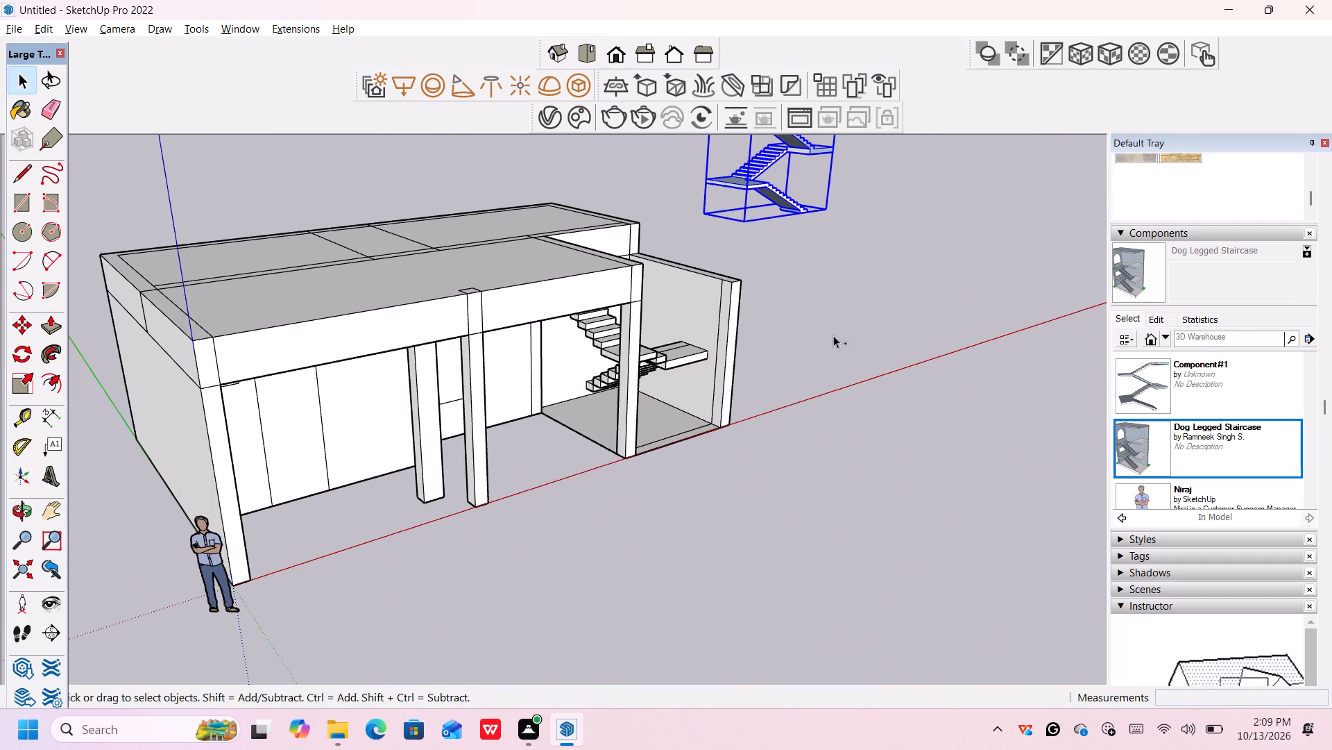
{"action": "key", "text": "ctrl+z"}
{"action": "key", "text": "ctrl+z"}
{"action": "key", "text": "ctrl+z"}
{"action": "key", "text": "ctrl+z"}
{"action": "key", "text": "ctrl+z"}
{"action": "key", "text": "ctrl+z"}
{"action": "key", "text": "ctrl+z"}
{"action": "key", "text": "ctrl+z"}
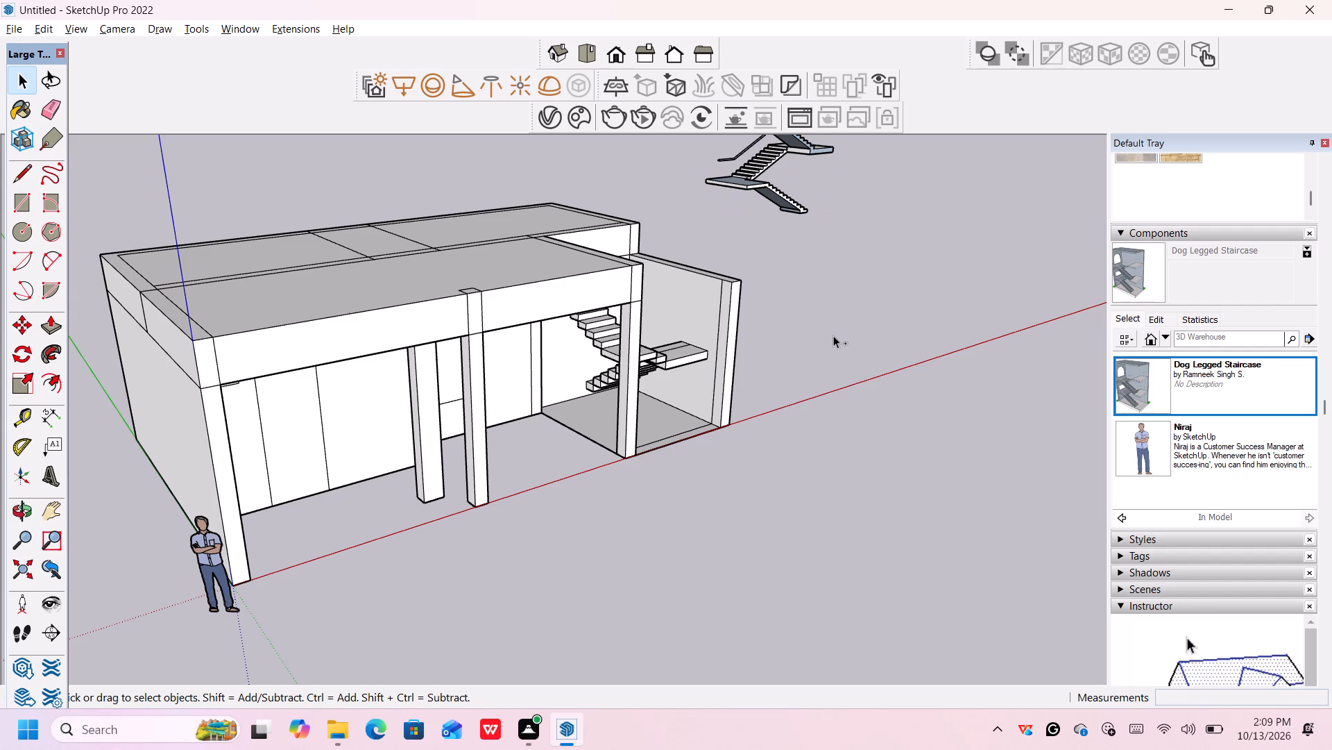
Undo the clean-up of the dog-legged staircase, restoring its railings, walls and base.
{"action": "key", "text": "ctrl+z"}
{"action": "key", "text": "ctrl+z"}
{"action": "key", "text": "ctrl+z"}
{"action": "key", "text": "ctrl+z"}
{"action": "key", "text": "ctrl+z"}
{"action": "key", "text": "ctrl+z"}
{"action": "key", "text": "ctrl+z"}
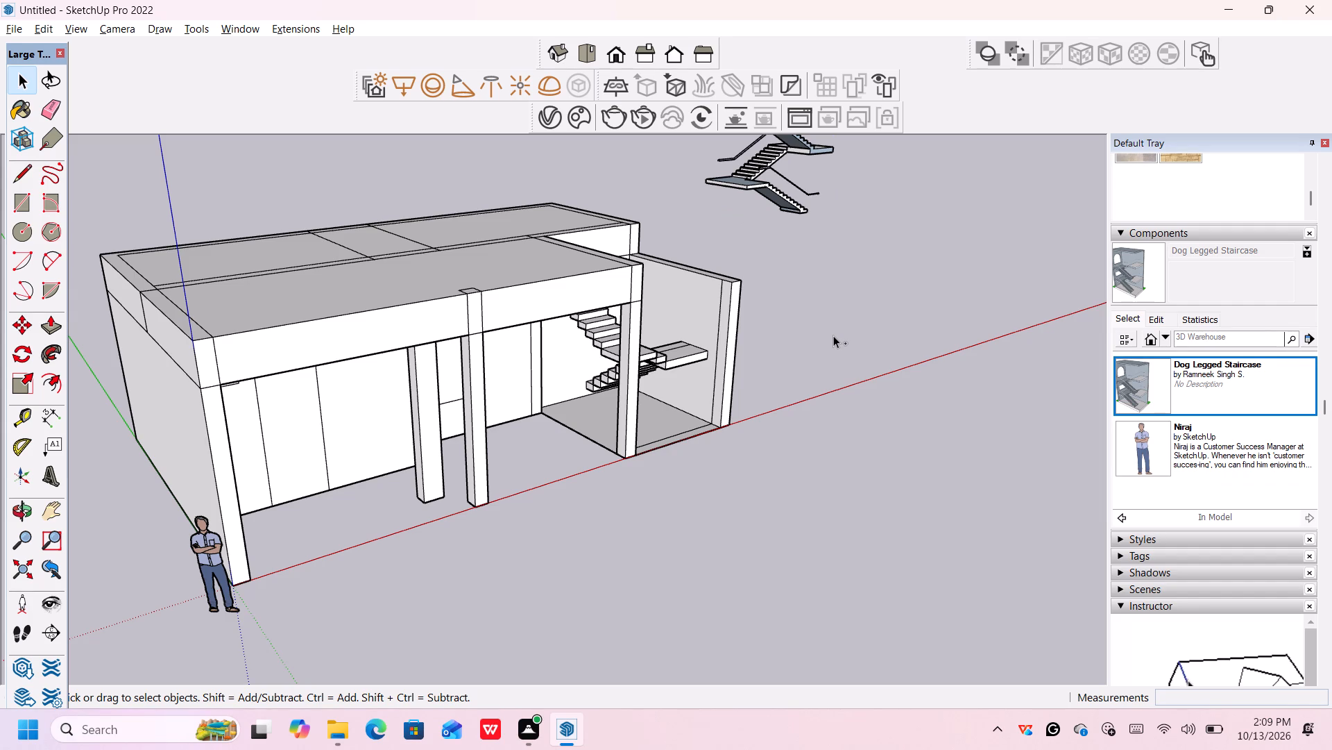
{"action": "key", "text": "ctrl+z"}
{"action": "key", "text": "ctrl+z"}
{"action": "key", "text": "ctrl+z"}
{"action": "key", "text": "ctrl+z"}
{"action": "key", "text": "ctrl+z"}
{"action": "key", "text": "ctrl+z"}
{"action": "key", "text": "ctrl+z"}
{"action": "key", "text": "ctrl+z"}
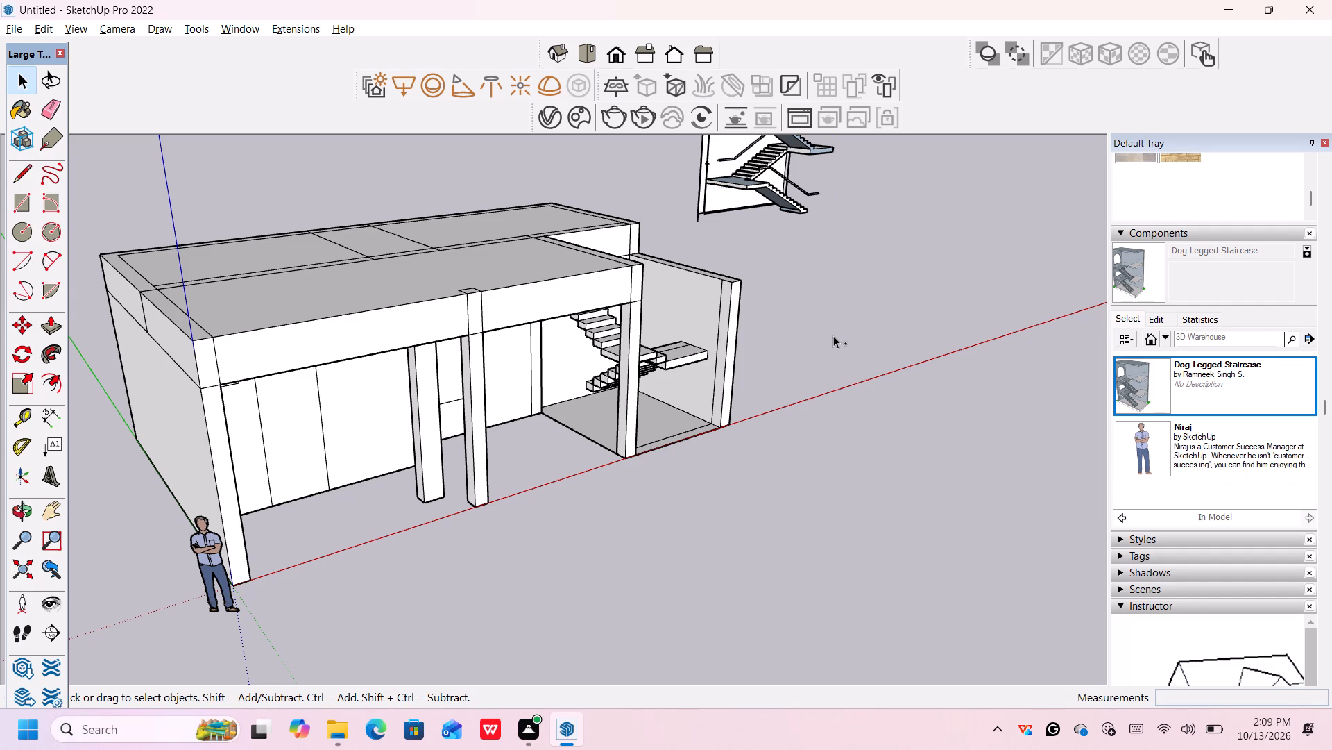
{"action": "key", "text": "ctrl+z"}
{"action": "key", "text": "ctrl+z"}
{"action": "key", "text": "ctrl+z"}
{"action": "key", "text": "ctrl+z"}
{"action": "key", "text": "ctrl+z"}
{"action": "key", "text": "ctrl+z"}
{"action": "key", "text": "ctrl+z"}
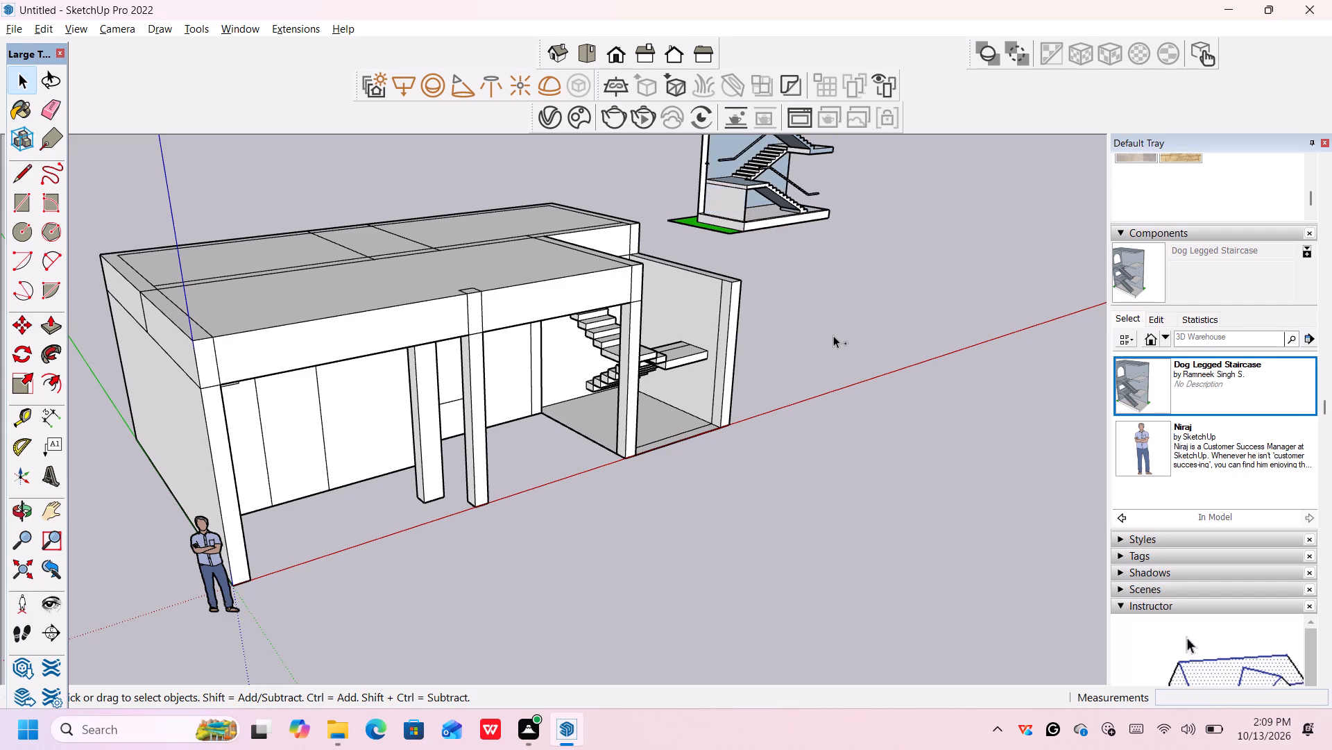
Undo the positioning and the import of the dog-legged staircase, so it is removed from the model.
{"action": "key", "text": "ctrl+z"}
{"action": "key", "text": "ctrl+z"}
{"action": "key", "text": "ctrl+z"}
{"action": "key", "text": "ctrl+z"}
{"action": "key", "text": "ctrl+z"}
{"action": "key", "text": "ctrl+z"}
{"action": "key", "text": "ctrl+z"}
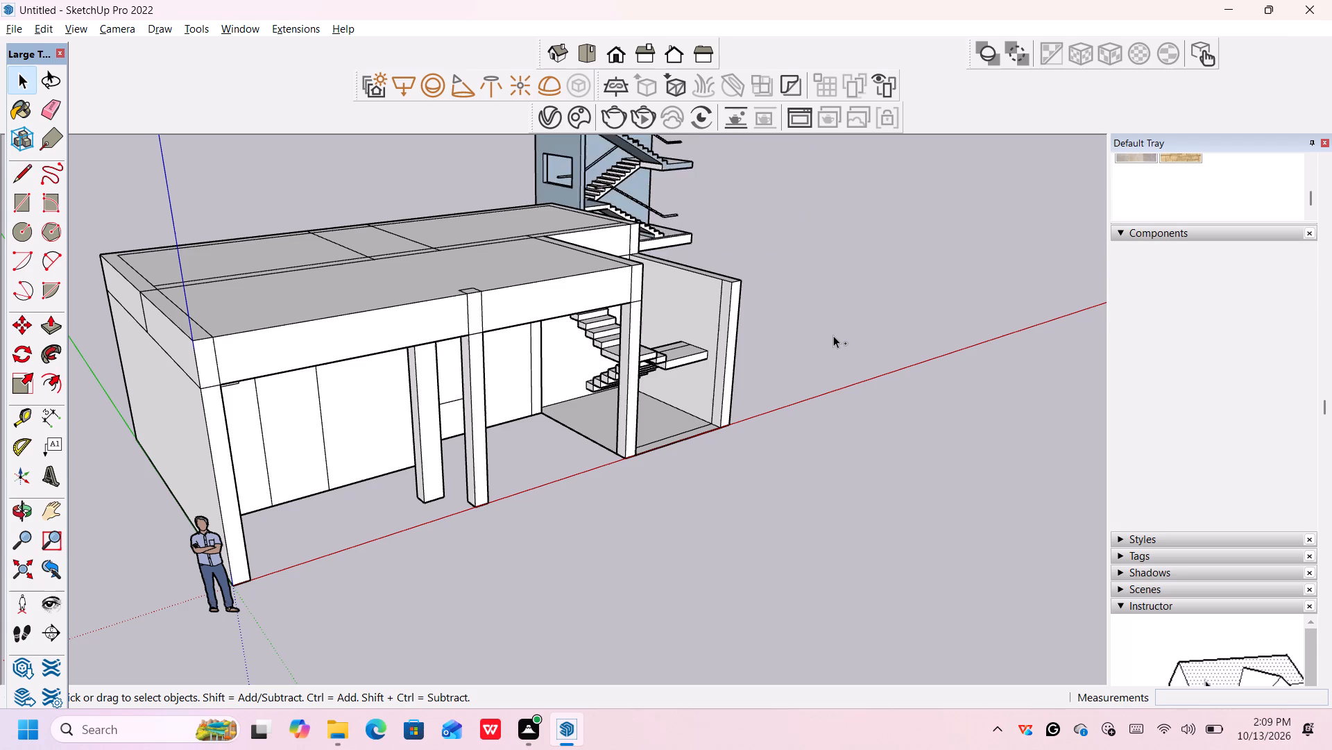
{"action": "key", "text": "ctrl+z"}
{"action": "key", "text": "ctrl+z"}
{"action": "key", "text": "ctrl+z"}
{"action": "key", "text": "ctrl+z"}
{"action": "key", "text": "ctrl+z"}
{"action": "key", "text": "ctrl+z"}
{"action": "key", "text": "ctrl+z"}
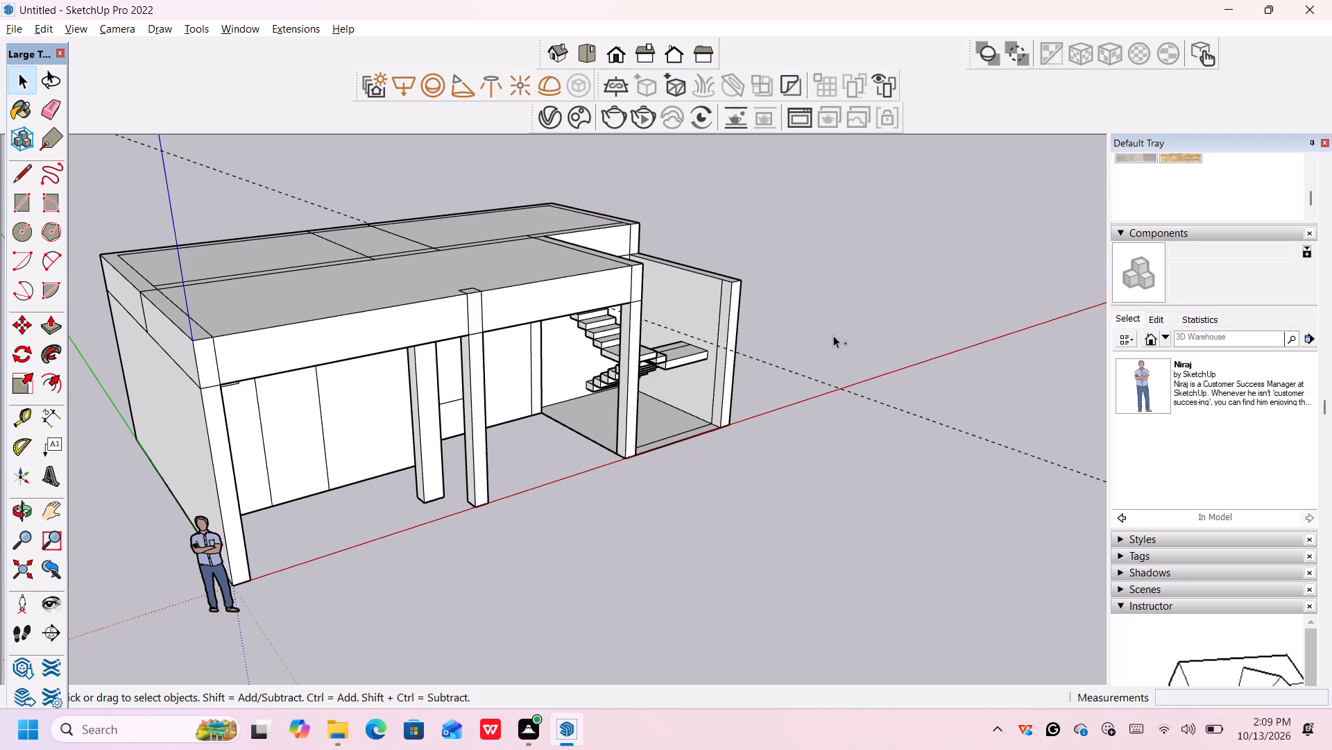
Undo the modelling of the upper flight of the stair in the building's side bay, including its guide.
{"action": "key", "text": "ctrl+z"}
{"action": "key", "text": "ctrl+z"}
{"action": "key", "text": "ctrl+z"}
{"action": "key", "text": "ctrl+z"}
{"action": "key", "text": "ctrl+z"}
{"action": "key", "text": "ctrl+z"}
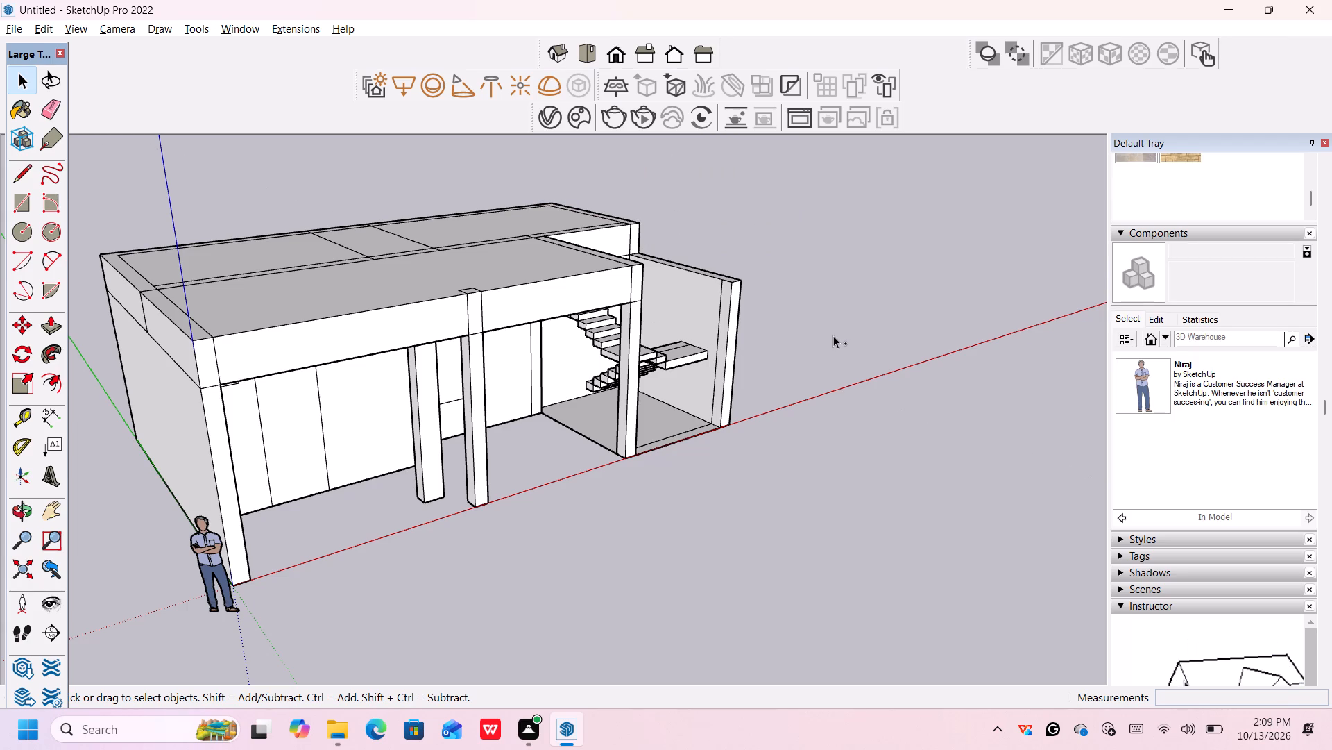
{"action": "key", "text": "ctrl+z"}
{"action": "key", "text": "ctrl+z"}
{"action": "key", "text": "ctrl+z"}
{"action": "key", "text": "ctrl+z"}
{"action": "key", "text": "ctrl+z"}
{"action": "key", "text": "ctrl+z"}
{"action": "key", "text": "ctrl+z"}
{"action": "key", "text": "ctrl+z"}
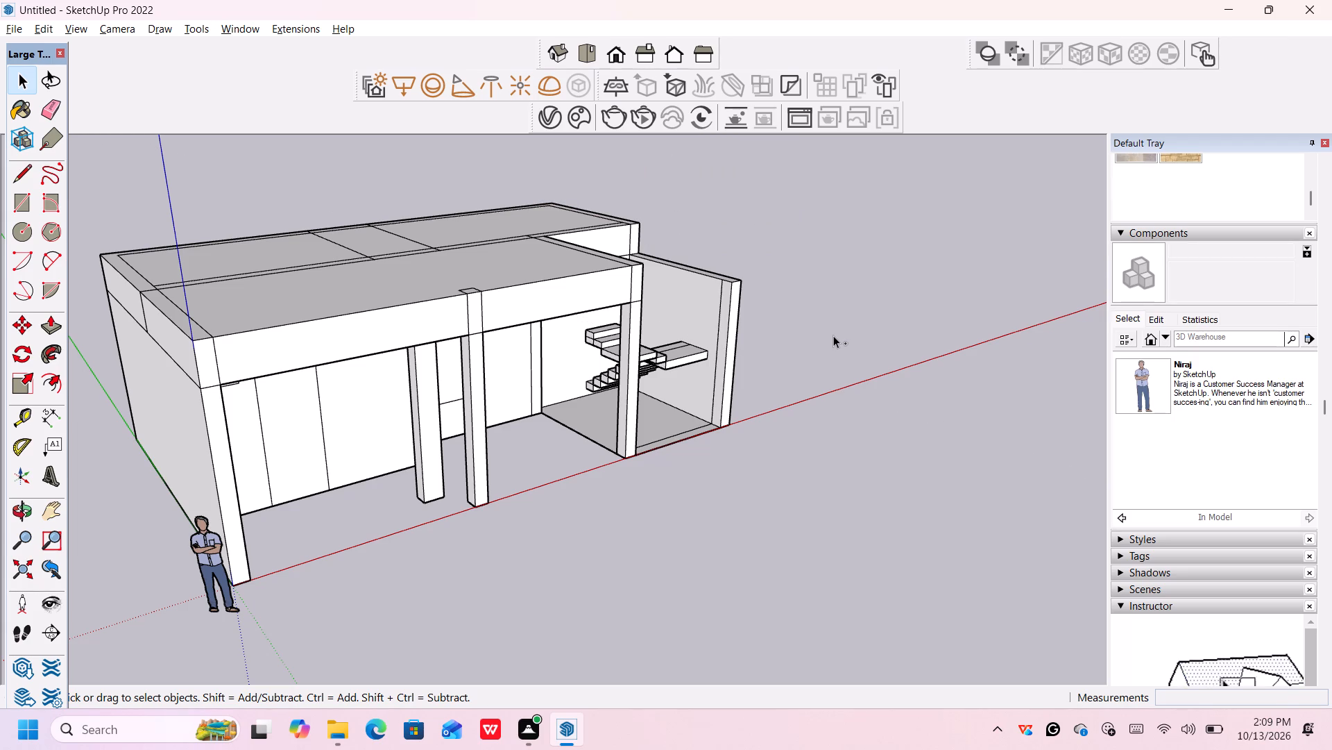
{"action": "key", "text": "ctrl+z"}
{"action": "key", "text": "ctrl+z"}
{"action": "key", "text": "ctrl+z"}
{"action": "key", "text": "ctrl+z"}
{"action": "key", "text": "ctrl+z"}
{"action": "key", "text": "ctrl+z"}
{"action": "key", "text": "ctrl+z"}
{"action": "key", "text": "ctrl+z"}
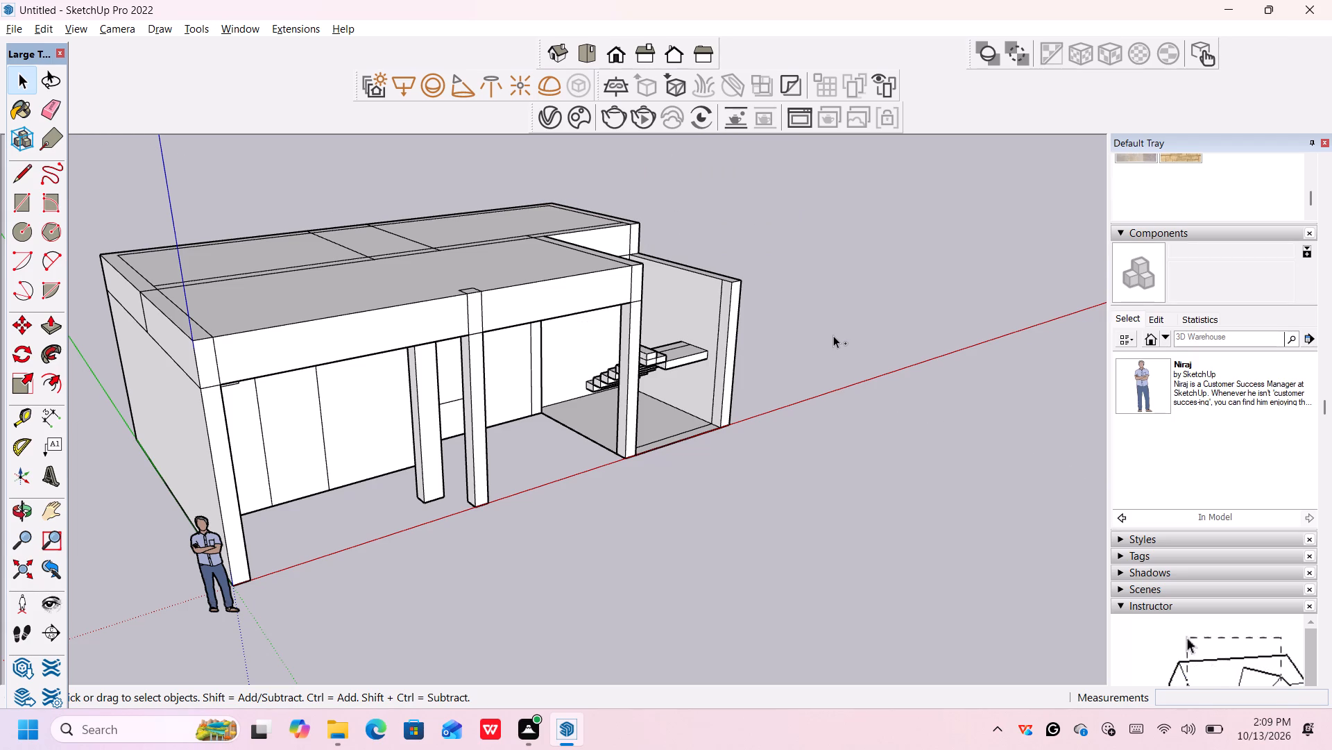
Undo the modelling of the landing and lower flight in the side bay, back to the flat stair profile and guides.
{"action": "key", "text": "ctrl+z"}
{"action": "key", "text": "ctrl+z"}
{"action": "key", "text": "ctrl+z"}
{"action": "key", "text": "ctrl+z"}
{"action": "key", "text": "ctrl+z"}
{"action": "key", "text": "ctrl+z"}
{"action": "key", "text": "ctrl+z"}
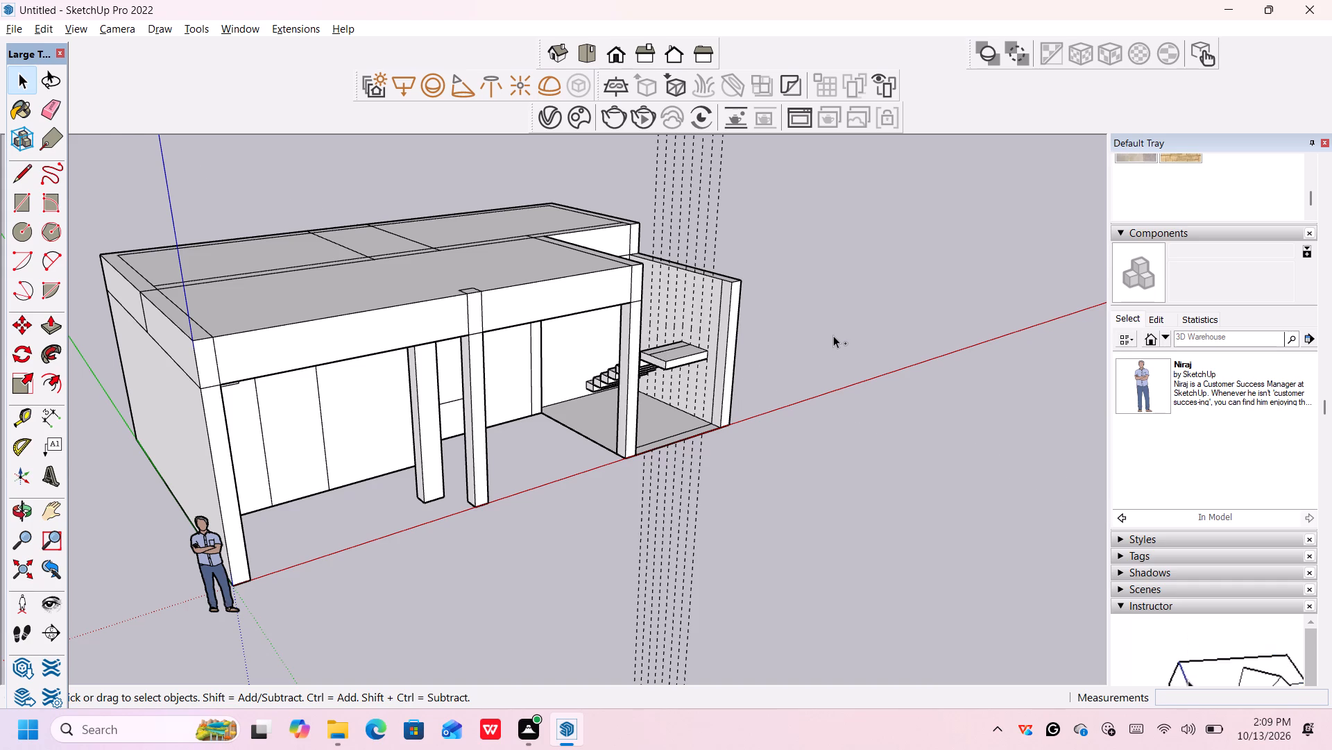
{"action": "key", "text": "ctrl+z"}
{"action": "key", "text": "ctrl+z"}
{"action": "key", "text": "ctrl+z"}
{"action": "key", "text": "ctrl+z"}
{"action": "key", "text": "ctrl+z"}
{"action": "key", "text": "ctrl+z"}
{"action": "key", "text": "ctrl+z"}
{"action": "key", "text": "ctrl+z"}
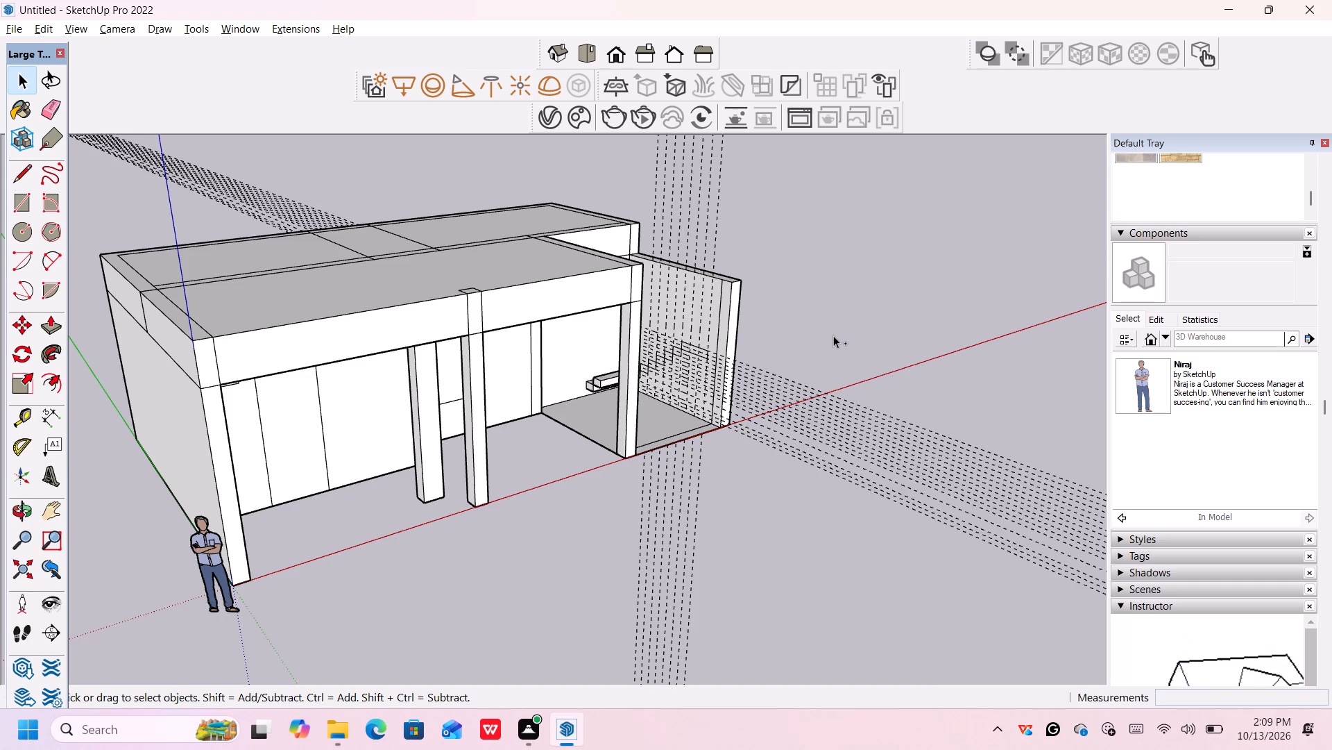
{"action": "key", "text": "ctrl+z"}
{"action": "key", "text": "ctrl+z"}
{"action": "key", "text": "ctrl+z"}
{"action": "key", "text": "ctrl+z"}
{"action": "key", "text": "ctrl+z"}
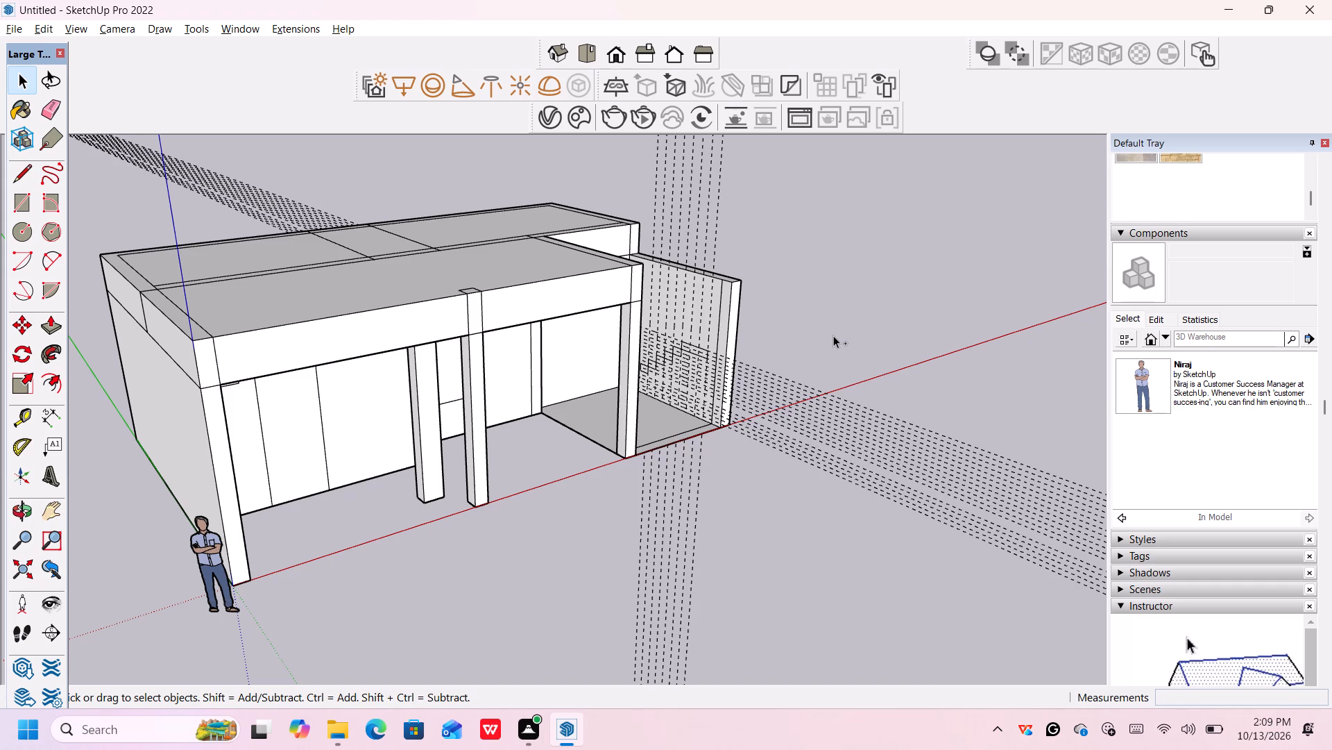
Undo the latest edits to the stepped stair profile drawn on the side bay's wall.
{"action": "key", "text": "ctrl+z"}
{"action": "key", "text": "ctrl+z"}
{"action": "key", "text": "ctrl+z"}
{"action": "key", "text": "ctrl+z"}
{"action": "key", "text": "ctrl+z"}
{"action": "key", "text": "ctrl+z"}
{"action": "key", "text": "ctrl+z"}
{"action": "key", "text": "ctrl+z"}
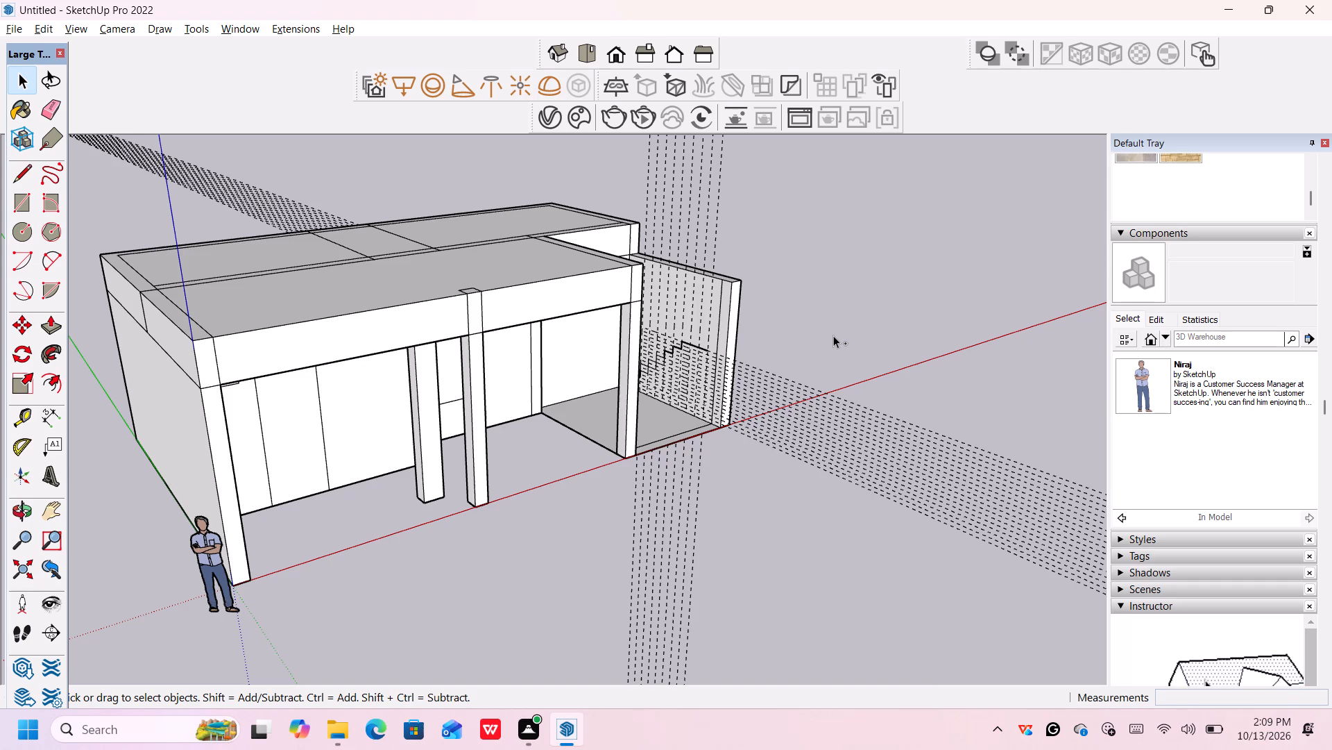
{"action": "key", "text": "ctrl+z"}
{"action": "key", "text": "ctrl+z"}
{"action": "key", "text": "ctrl+z"}
{"action": "key", "text": "ctrl+z"}
{"action": "key", "text": "ctrl+z"}
{"action": "key", "text": "ctrl+z"}
{"action": "key", "text": "ctrl+z"}
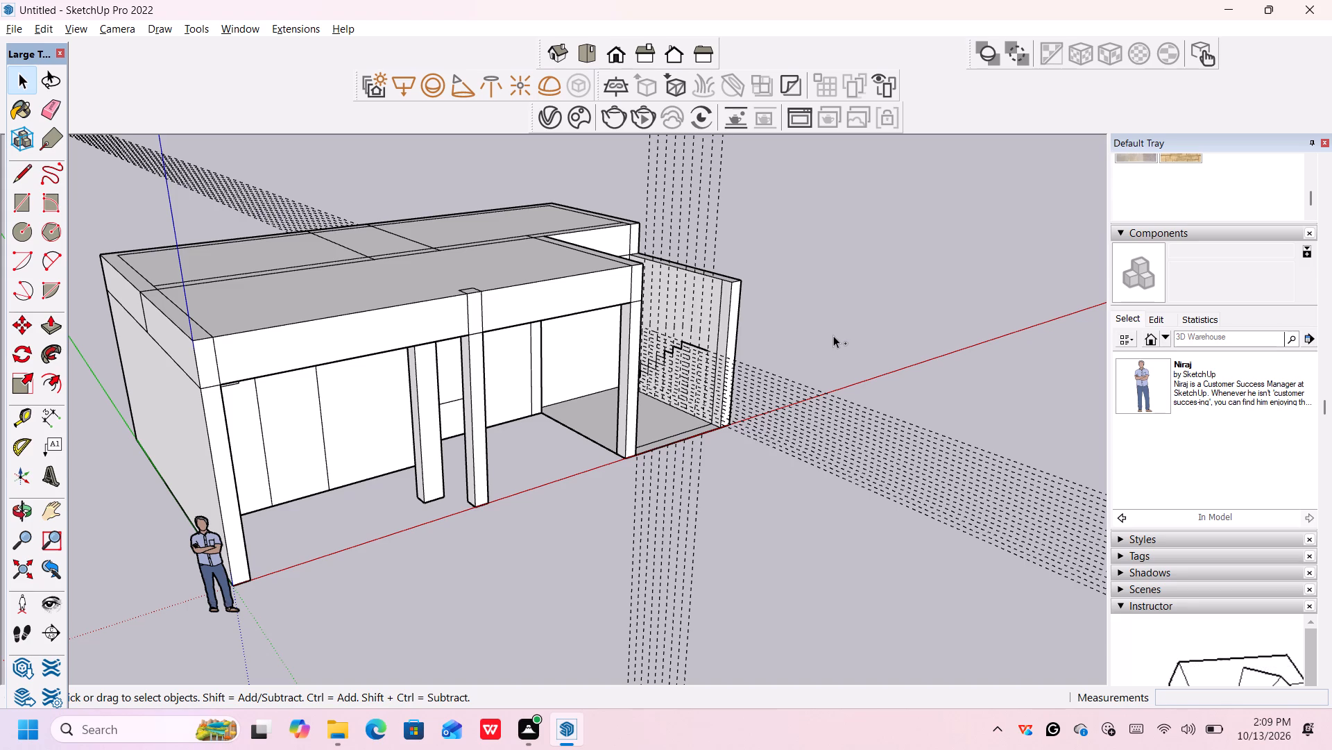
{"action": "key", "text": "ctrl+z"}
{"action": "key", "text": "ctrl+z"}
{"action": "key", "text": "ctrl+z"}
{"action": "key", "text": "ctrl+z"}
{"action": "key", "text": "ctrl+z"}
{"action": "key", "text": "ctrl+z"}
{"action": "key", "text": "ctrl+z"}
{"action": "key", "text": "ctrl+z"}
{"action": "middle_click_drag", "start_coordinate": [741, 412], "coordinate": [643, 406]}
{"action": "scroll", "coordinate": [655, 411], "scroll_direction": "up", "scroll_amount": 6}
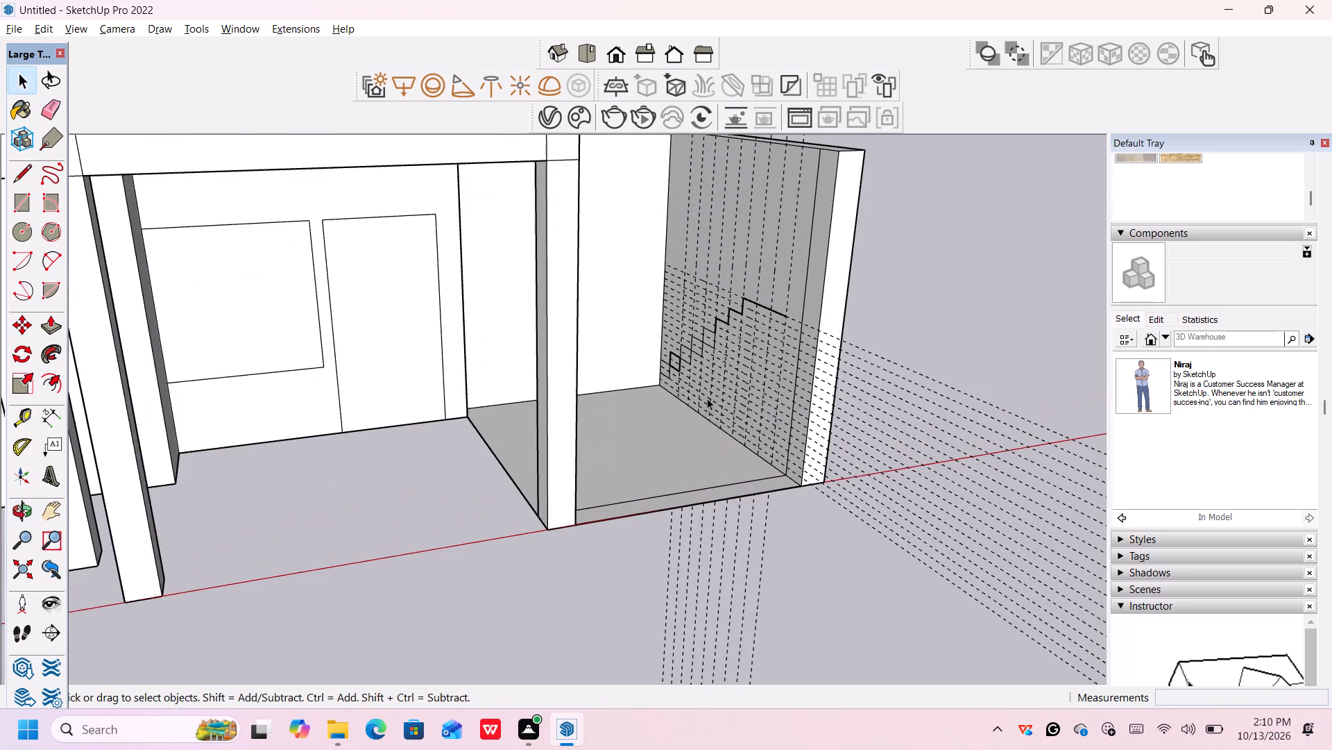
{"action": "scroll", "coordinate": [733, 416], "scroll_direction": "up", "scroll_amount": 2}
{"action": "scroll", "coordinate": [755, 426], "scroll_direction": "down", "scroll_amount": 1}
{"action": "key", "text": "ctrl+z"}
{"action": "key", "text": "ctrl+z"}
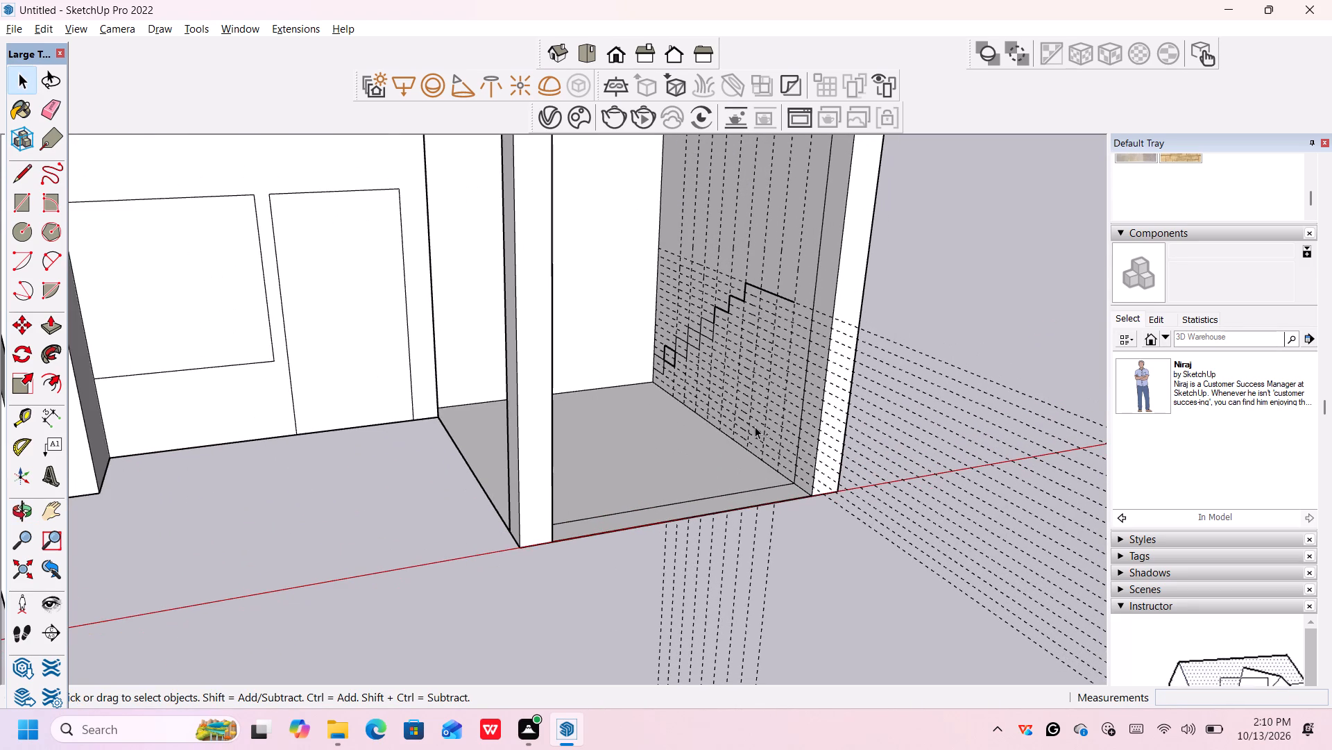
{"action": "key", "text": "ctrl+z"}
Delete all the horizontal and vertical construction guides around the stair profile in the side bay.
{"action": "left_click_drag", "start_coordinate": [1014, 354], "coordinate": [884, 647]}
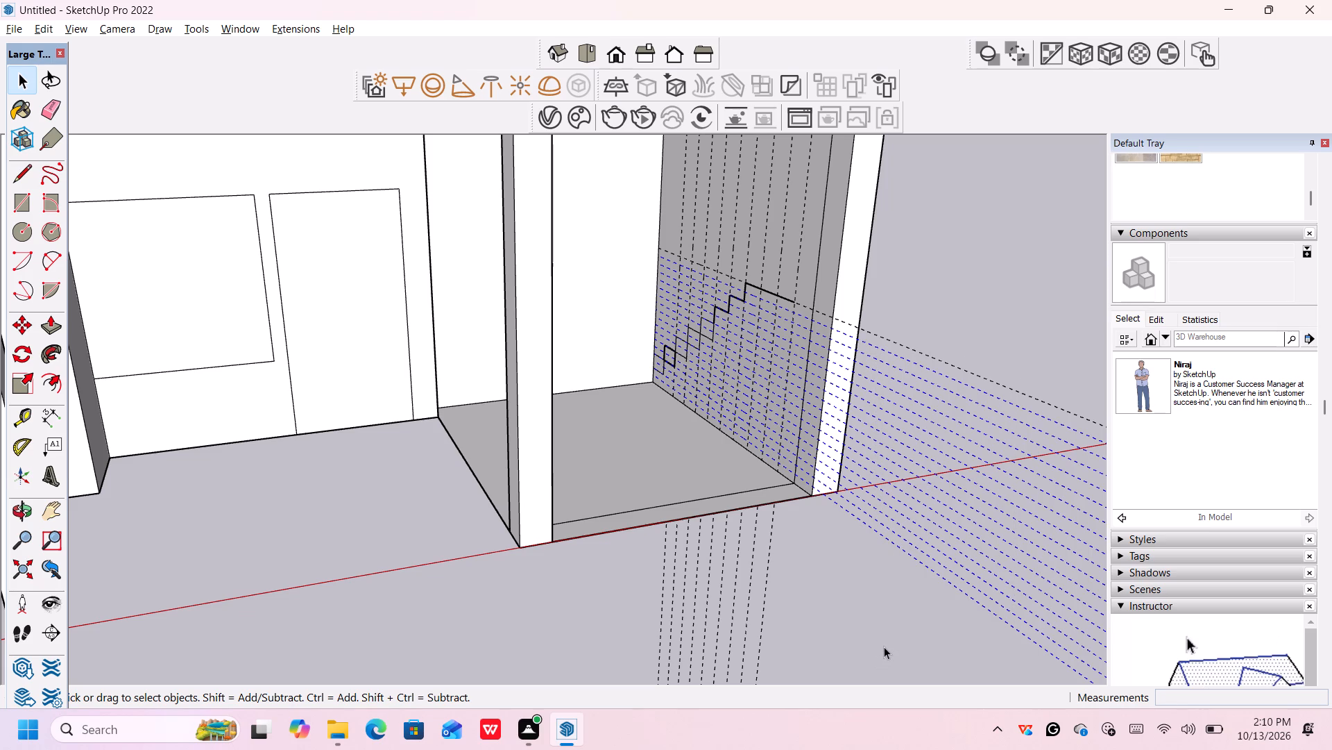
{"action": "key", "text": "Delete"}
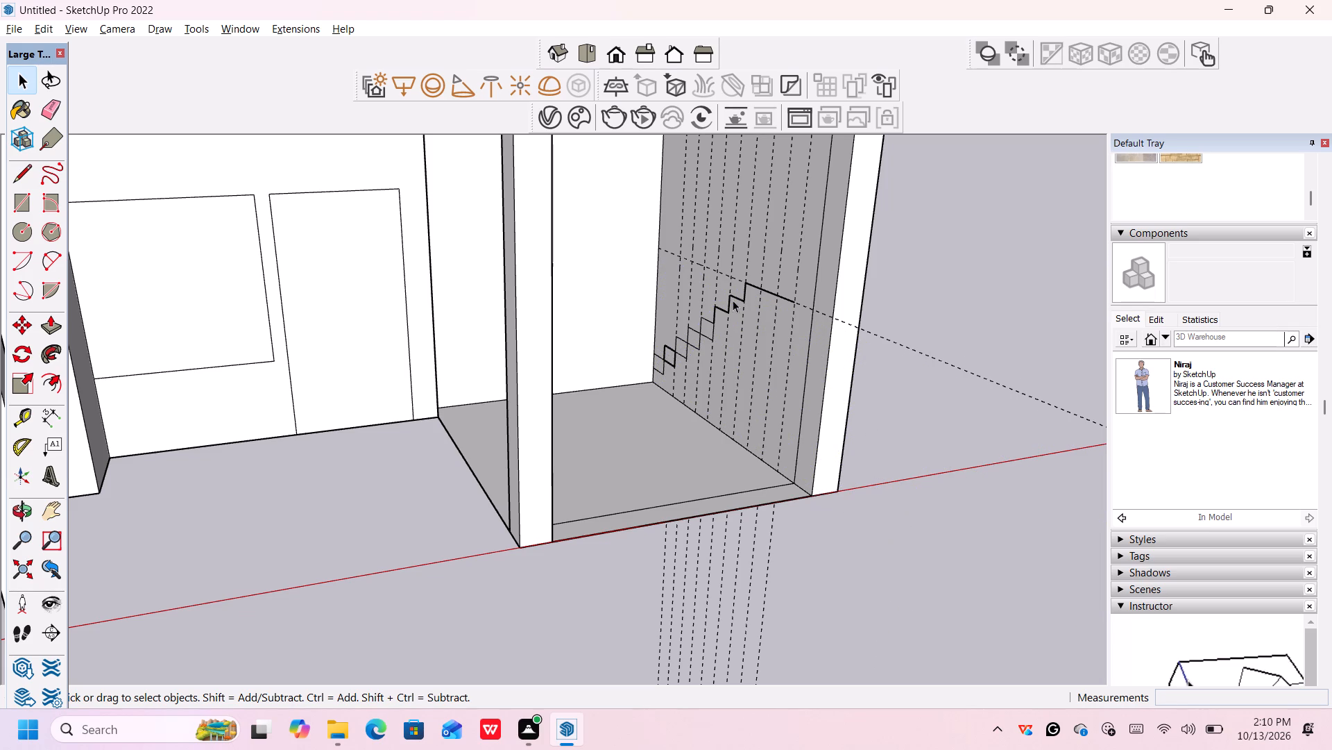
{"action": "left_click_drag", "start_coordinate": [973, 333], "coordinate": [951, 440]}
{"action": "key", "text": "Delete"}
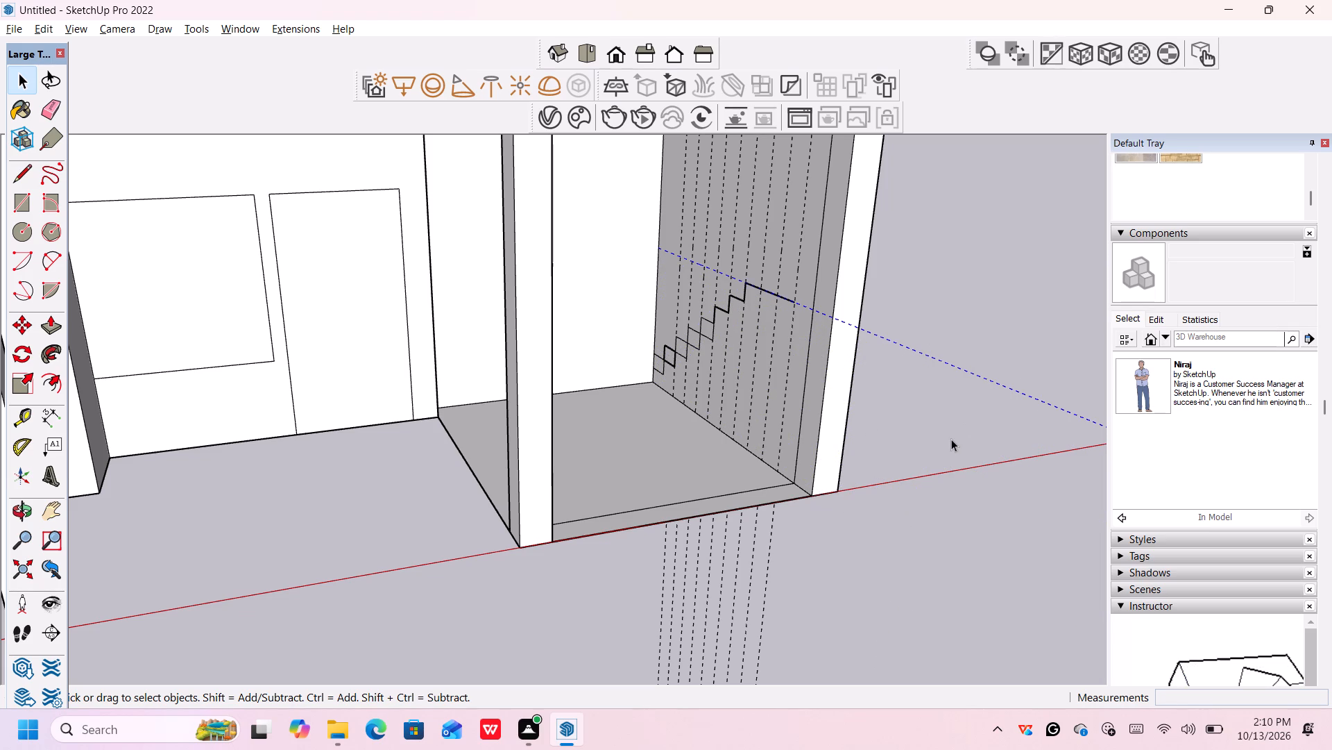
{"action": "left_click_drag", "start_coordinate": [835, 558], "coordinate": [599, 665]}
{"action": "key", "text": "Delete"}
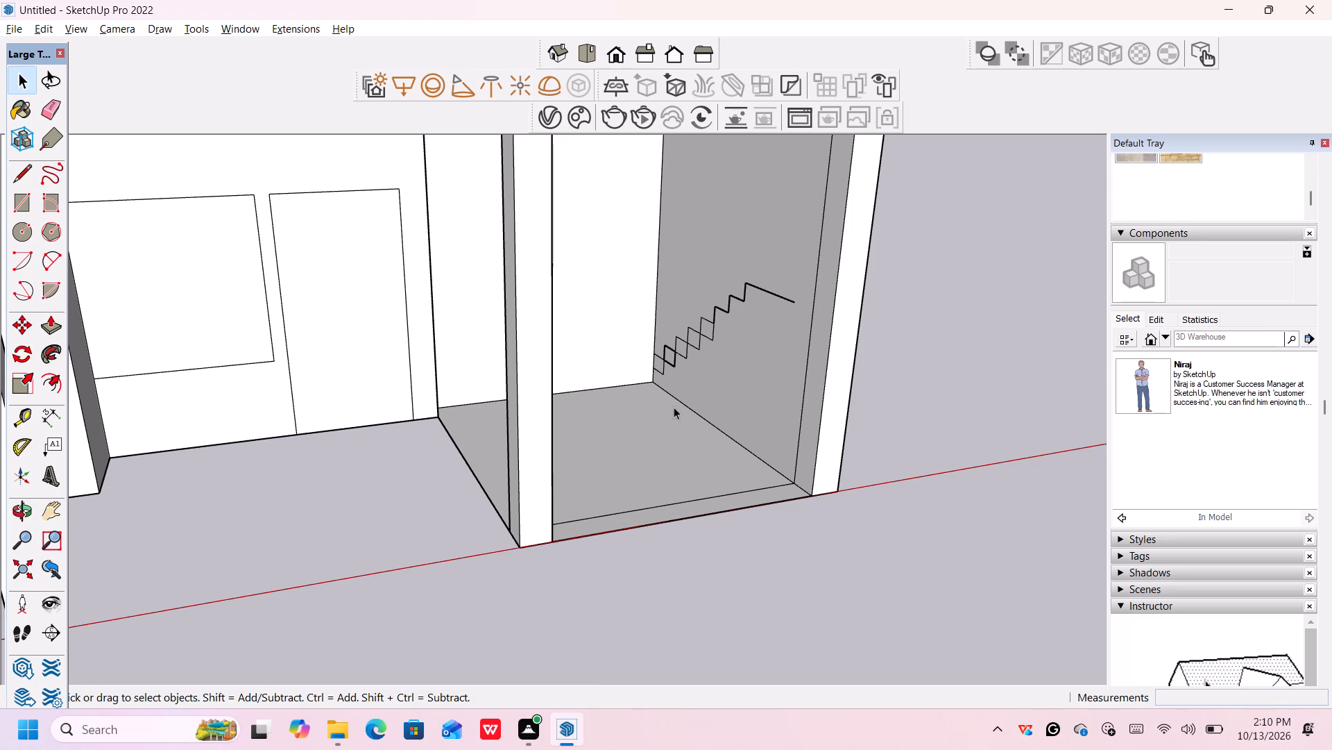
Erase the landing line and the upper single-line treads and risers of the stair profile on the side bay's wall.
{"action": "scroll", "coordinate": [678, 393], "scroll_direction": "up", "scroll_amount": 7}
{"action": "middle_click_drag", "start_coordinate": [678, 398], "coordinate": [694, 413]}
{"action": "scroll", "coordinate": [697, 411], "scroll_direction": "down", "scroll_amount": 4}
{"action": "scroll", "coordinate": [697, 411], "scroll_direction": "up", "scroll_amount": 1}
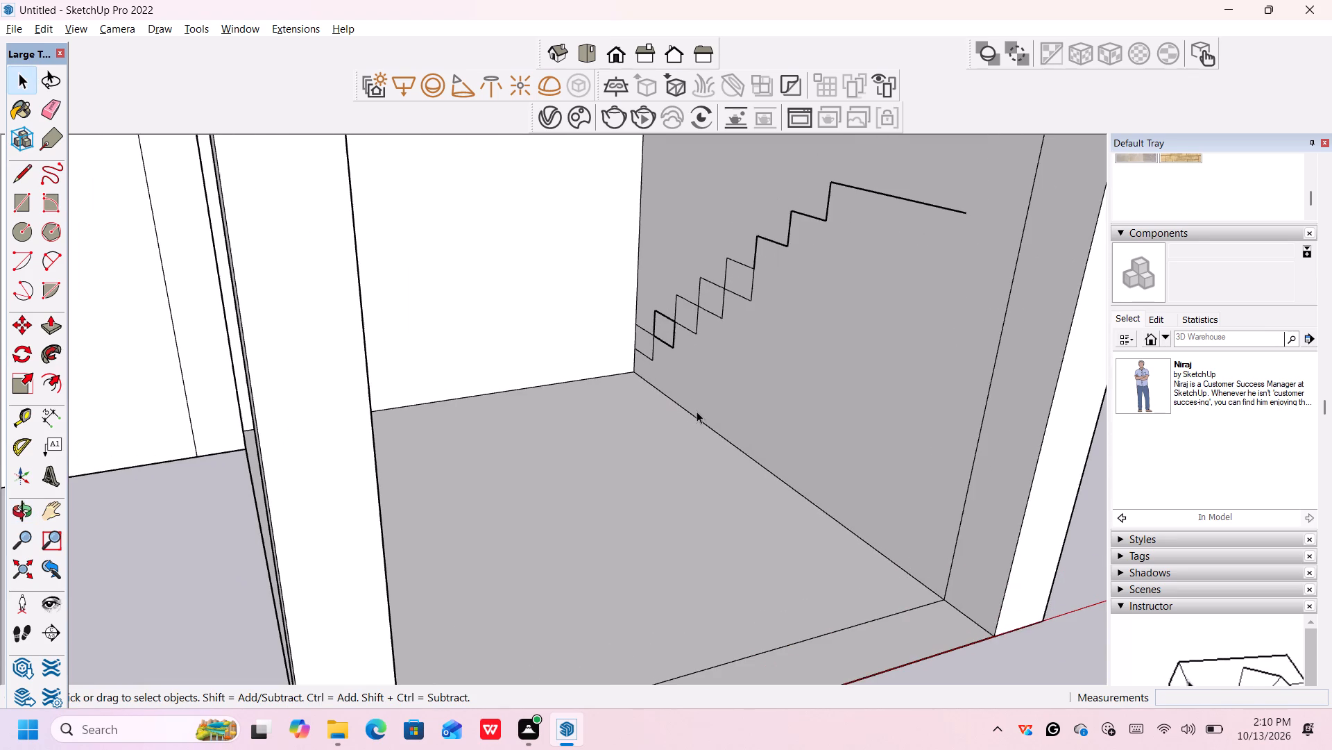
{"action": "key", "text": "e"}
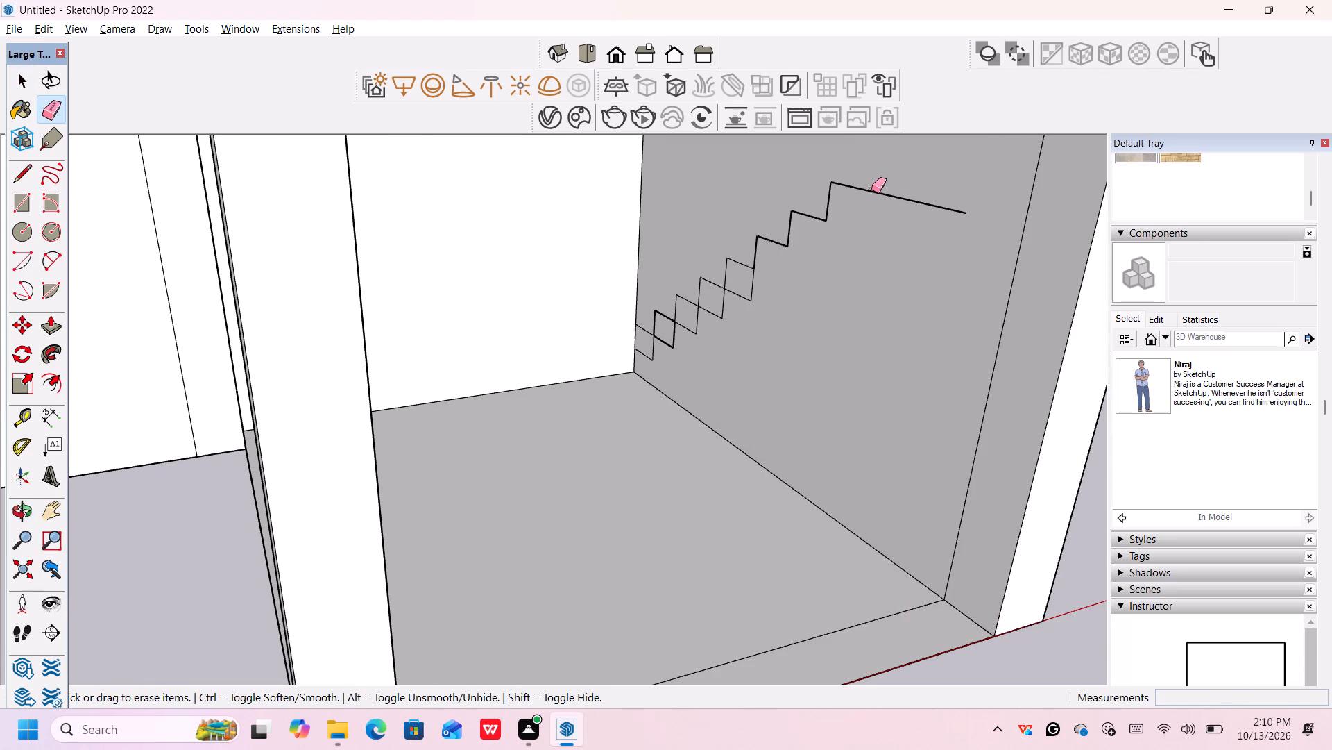
{"action": "left_click", "coordinate": [871, 192]}
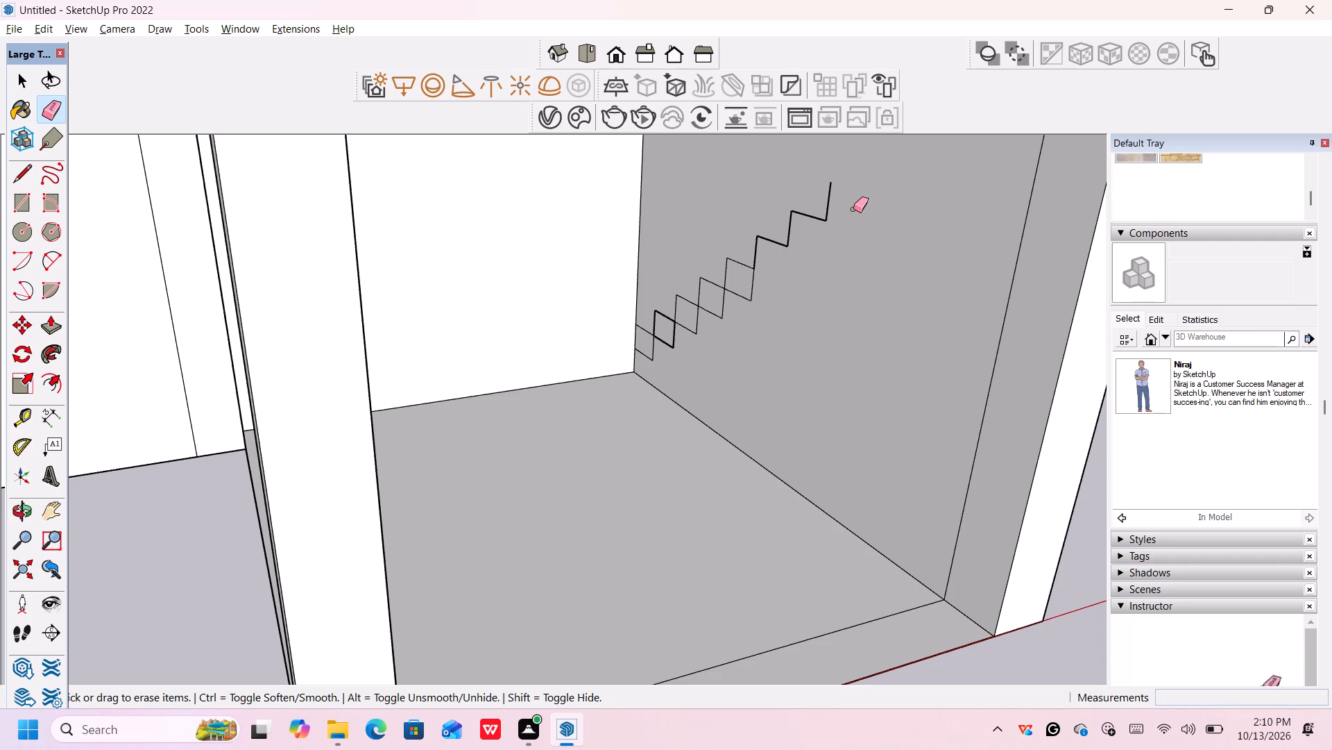
{"action": "left_click", "coordinate": [825, 212]}
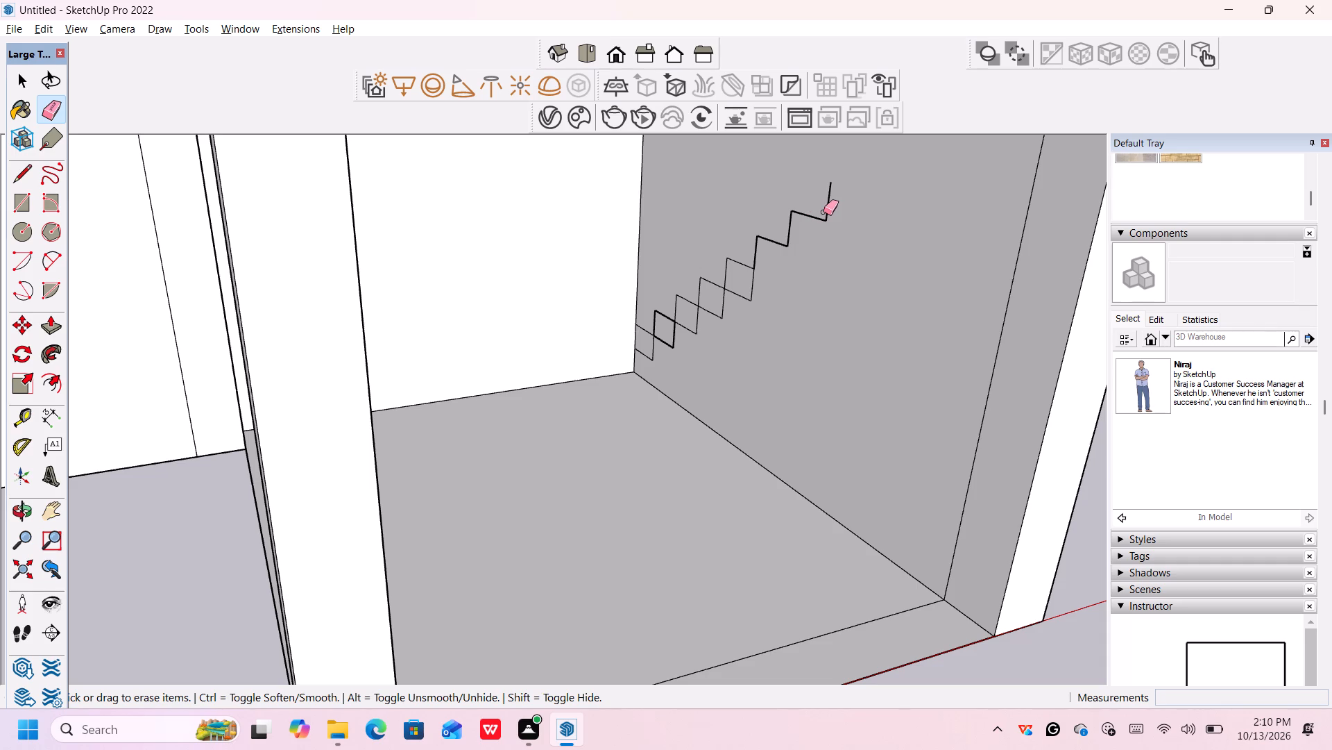
{"action": "left_click", "coordinate": [828, 211]}
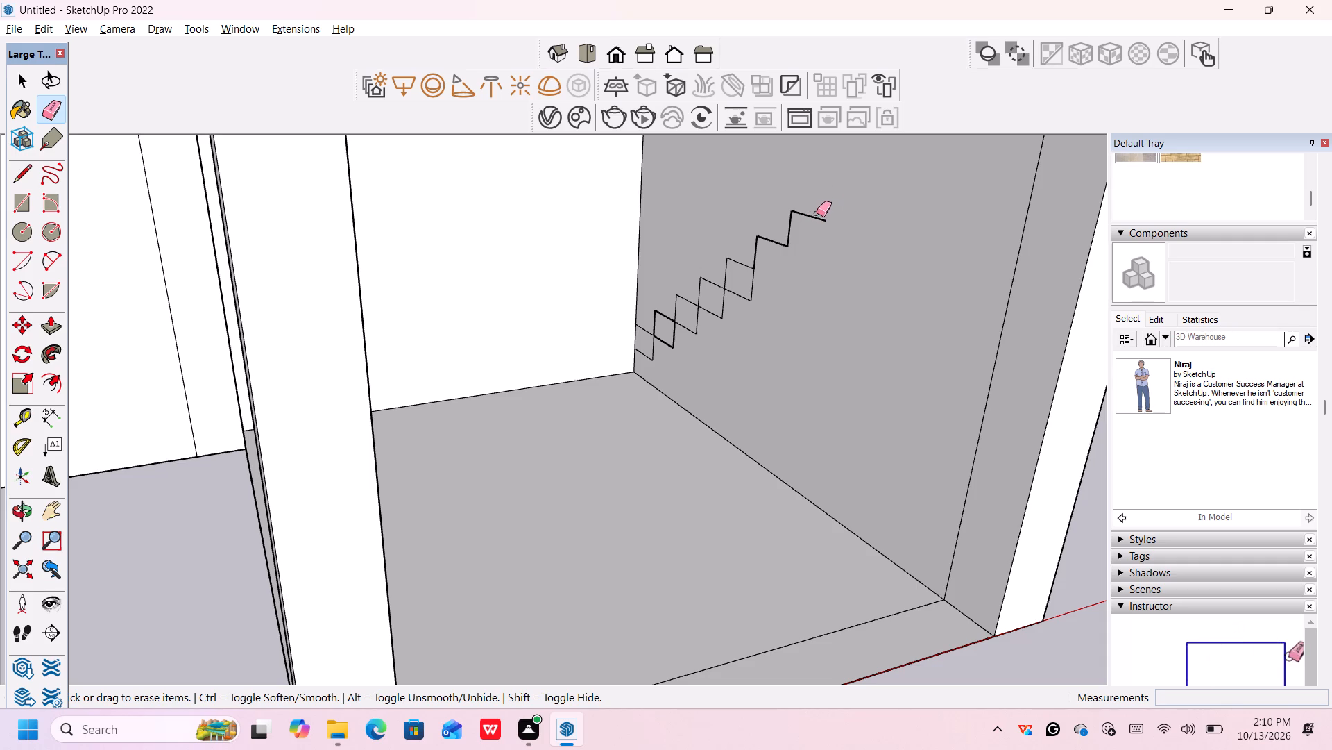
{"action": "left_click", "coordinate": [806, 215]}
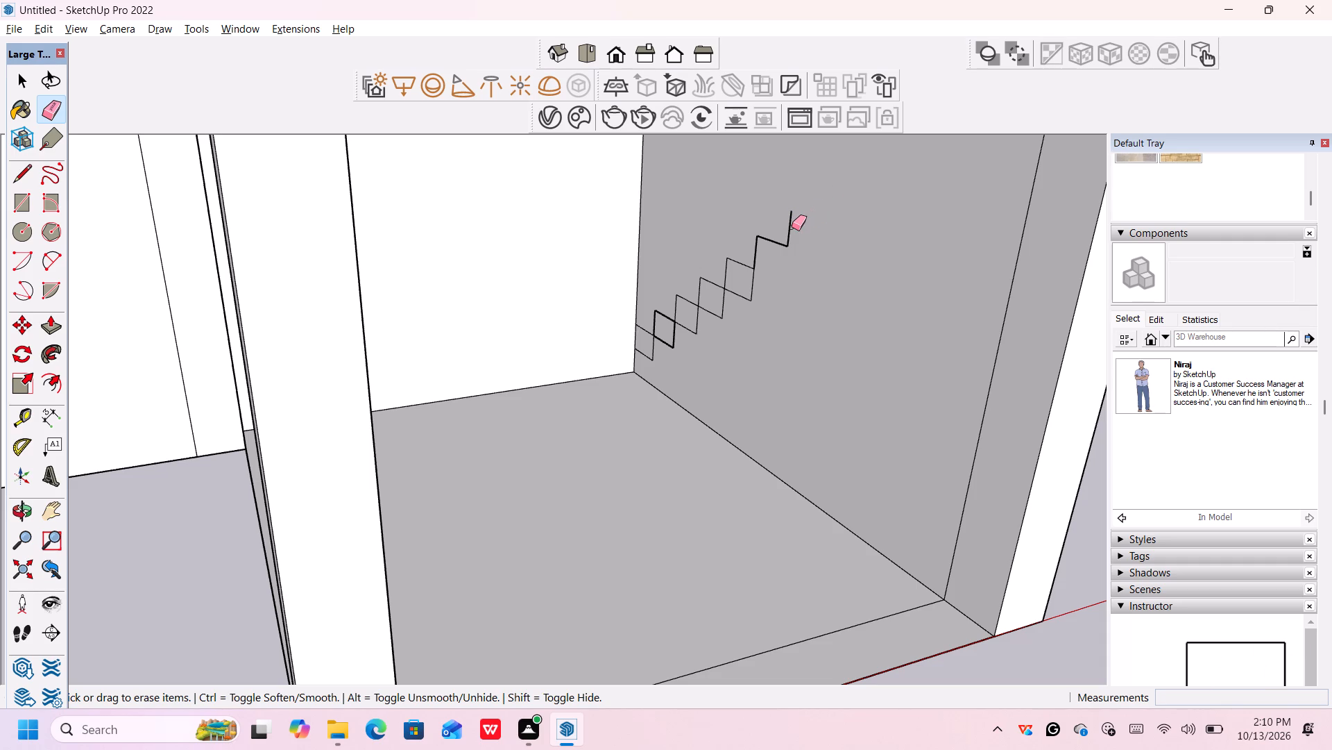
{"action": "left_click", "coordinate": [789, 227]}
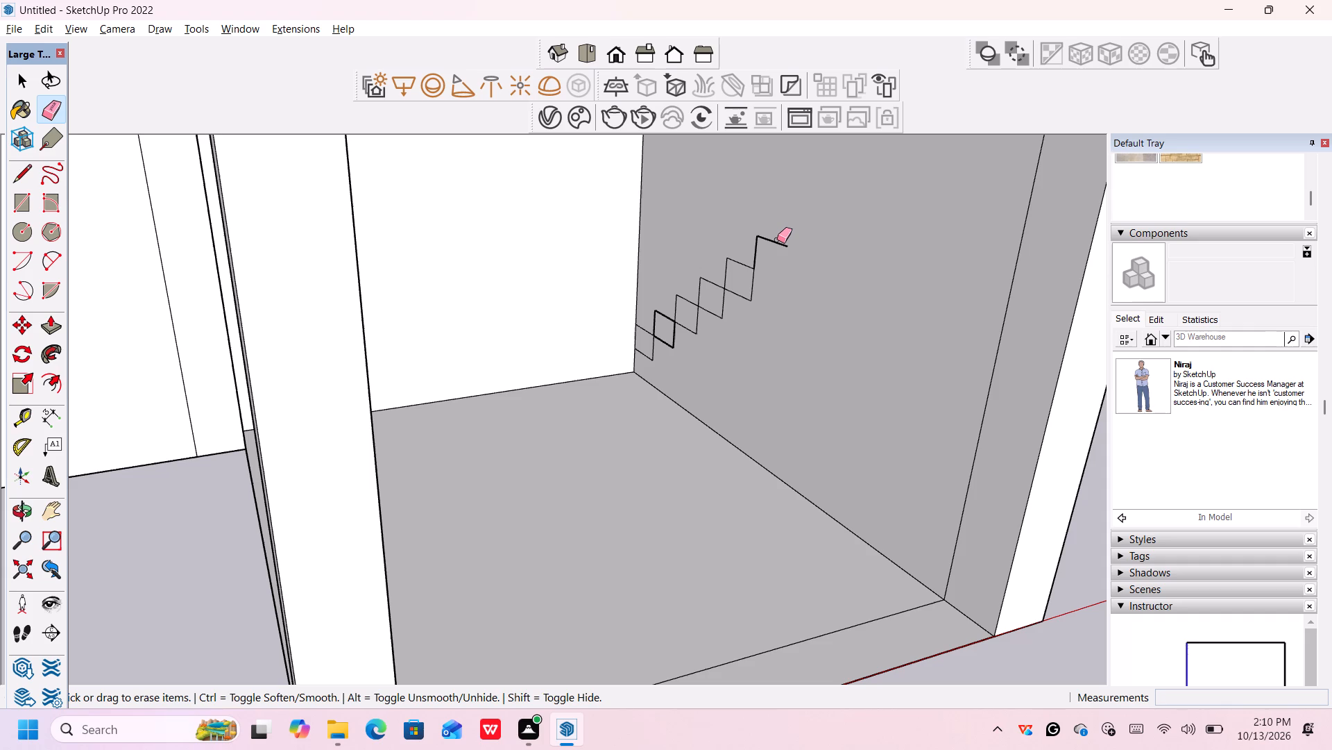
{"action": "left_click", "coordinate": [777, 241]}
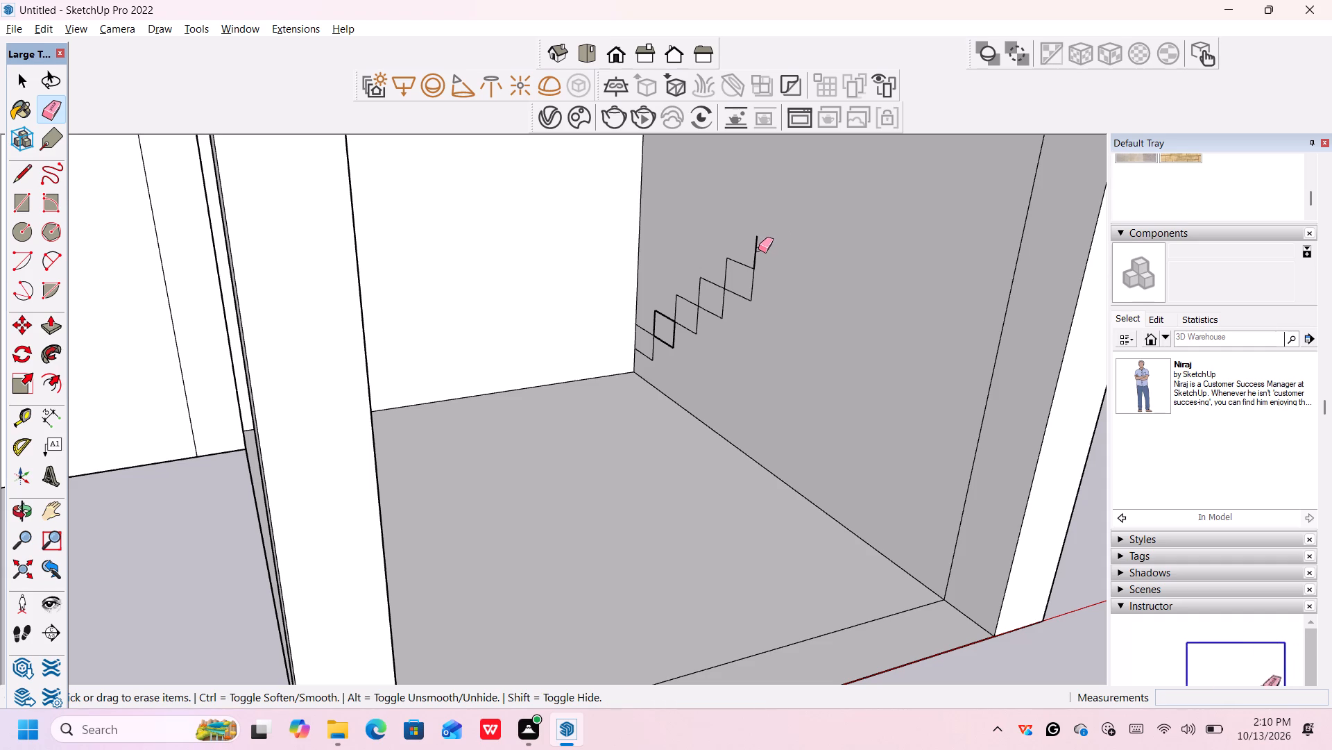
{"action": "left_click", "coordinate": [756, 248]}
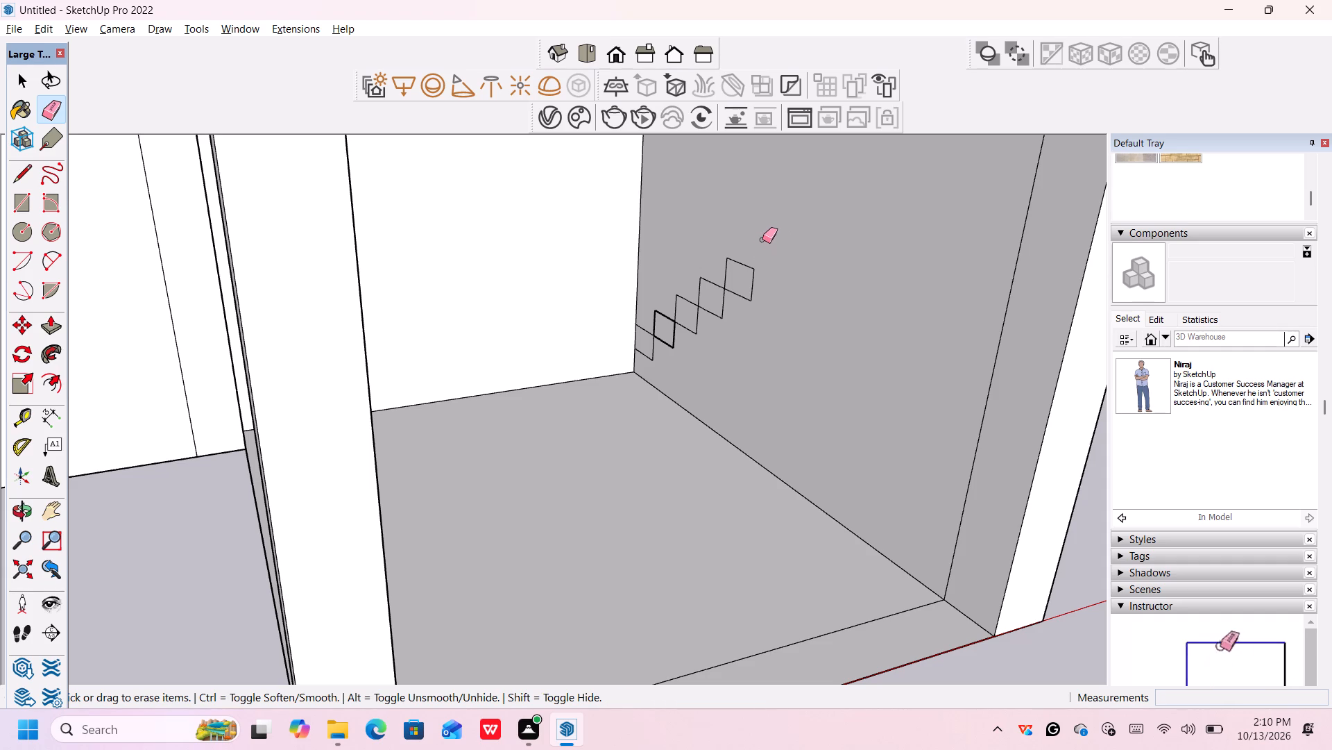
Erase the remaining doubled stepped lines of the stair profile down to the side bay's inner corner.
{"action": "scroll", "coordinate": [737, 273], "scroll_direction": "up", "scroll_amount": 5}
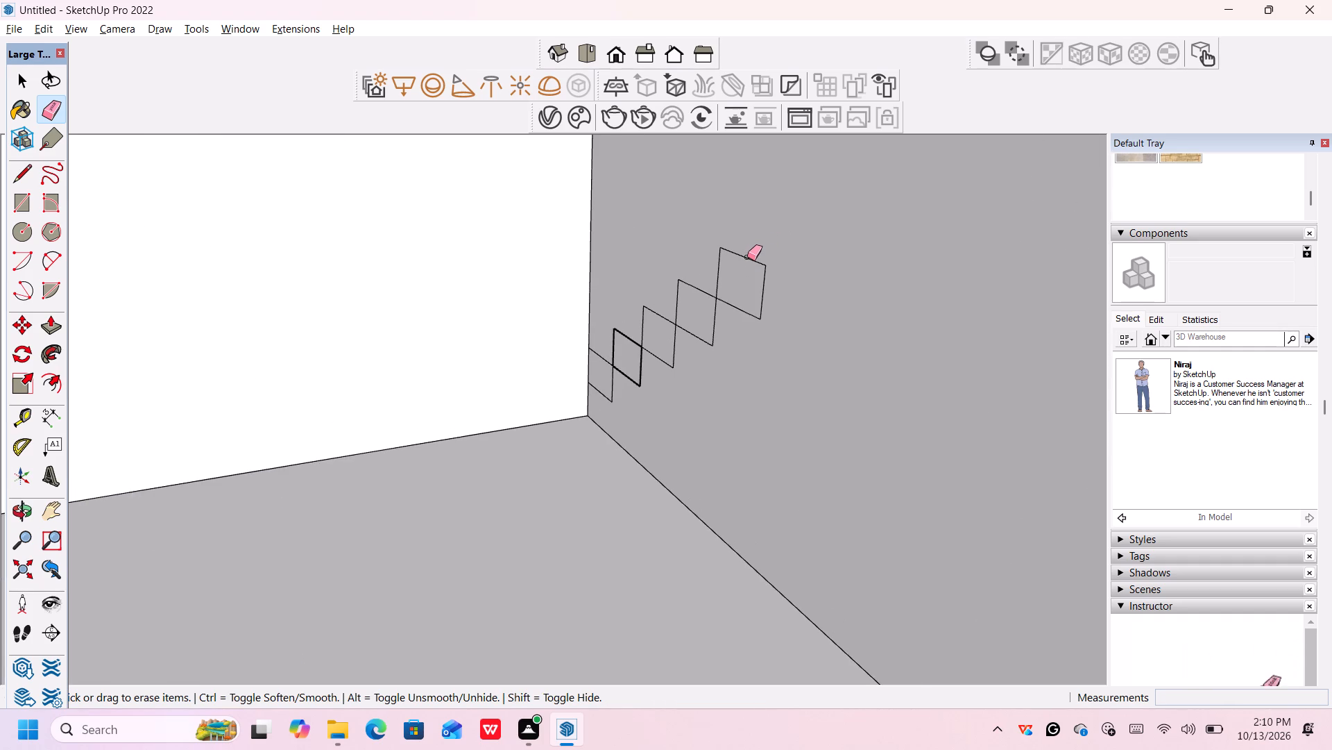
{"action": "left_click", "coordinate": [747, 257]}
{"action": "left_click", "coordinate": [763, 285]}
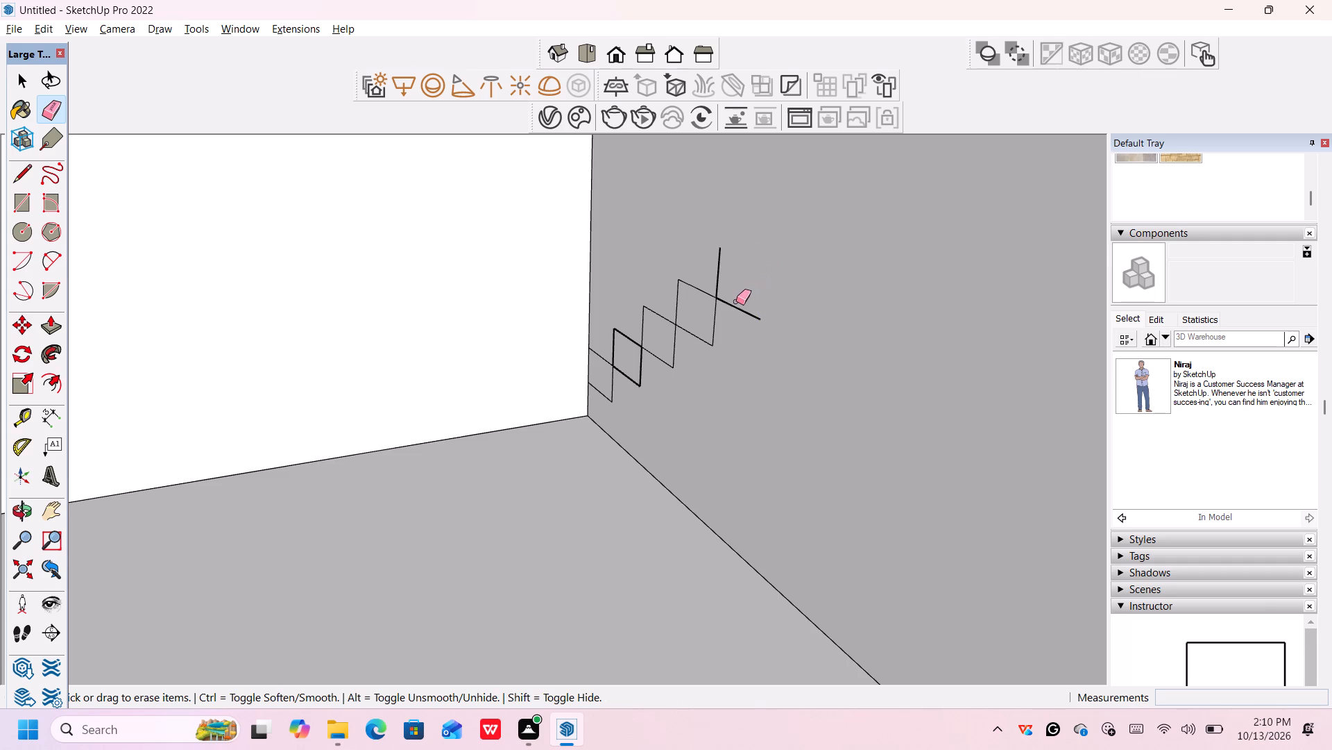
{"action": "left_click", "coordinate": [735, 305]}
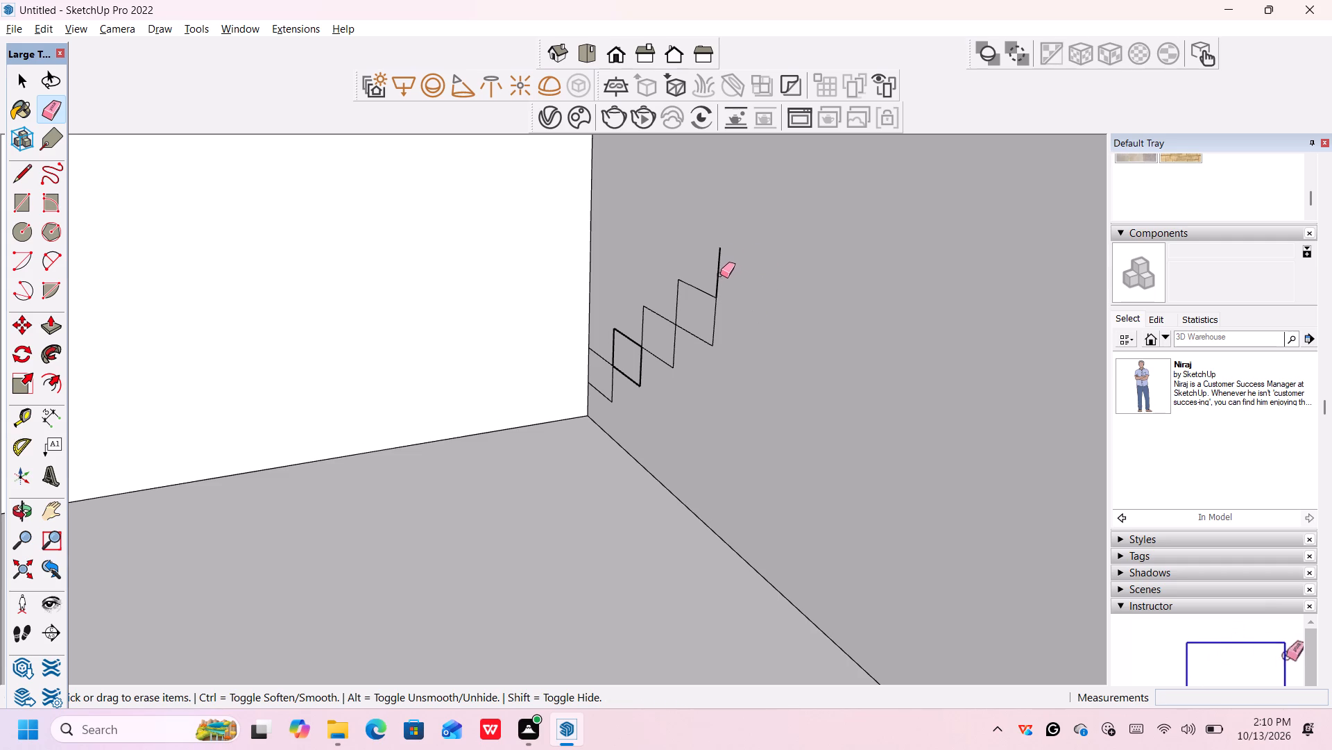
{"action": "left_click", "coordinate": [718, 273]}
{"action": "left_click", "coordinate": [703, 292]}
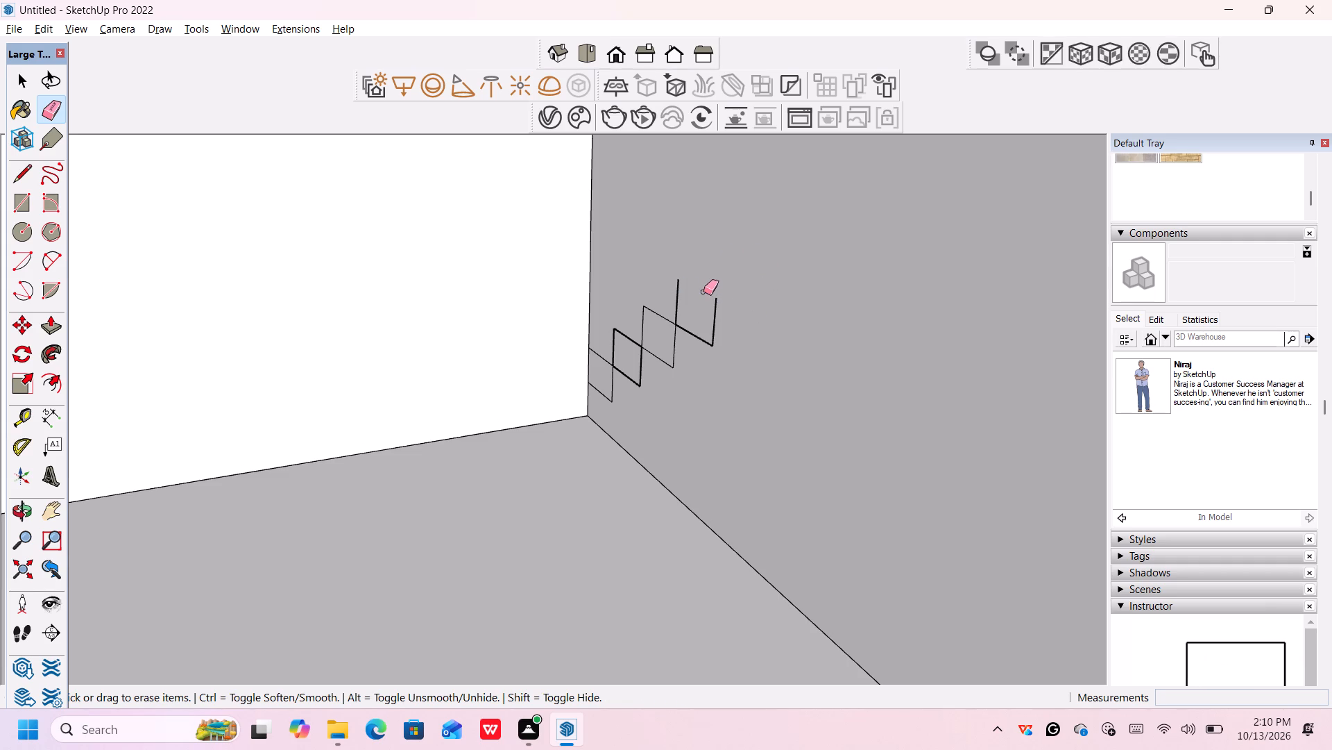
{"action": "left_click", "coordinate": [716, 309]}
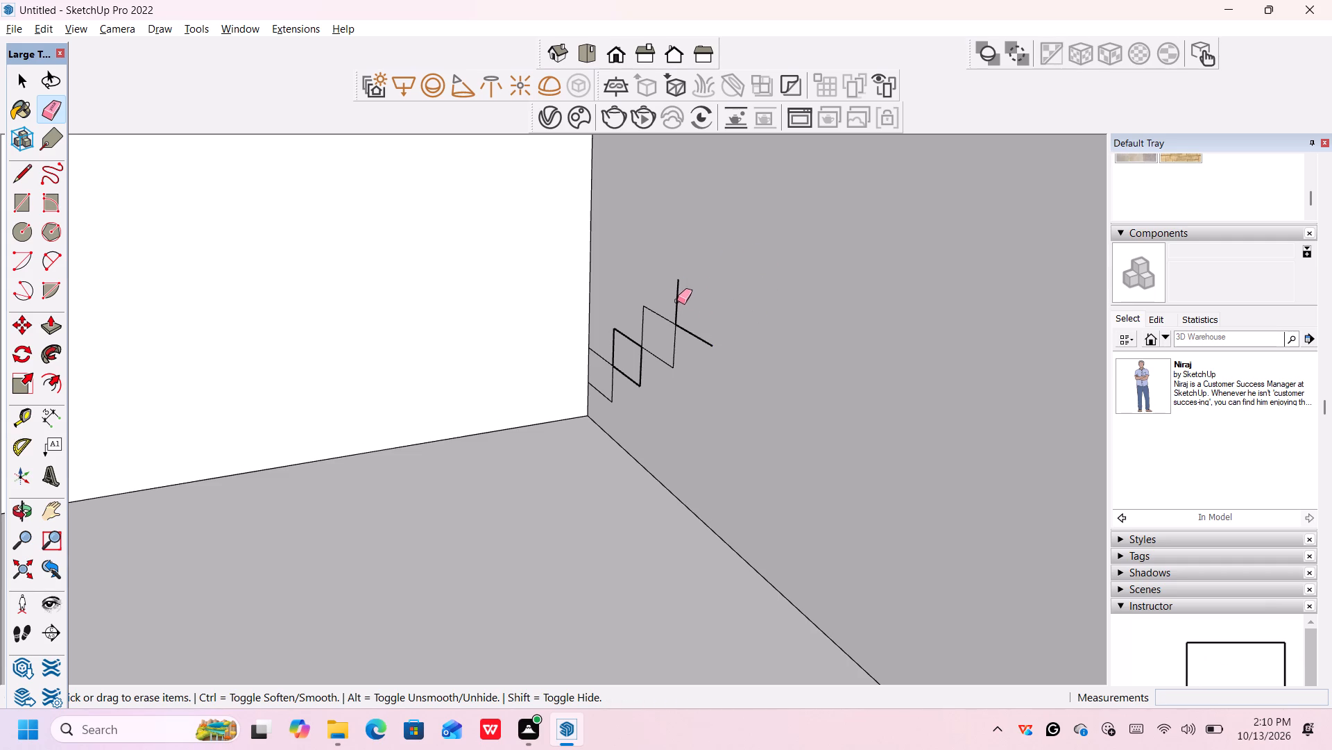
{"action": "left_click", "coordinate": [676, 301]}
{"action": "left_click", "coordinate": [697, 336]}
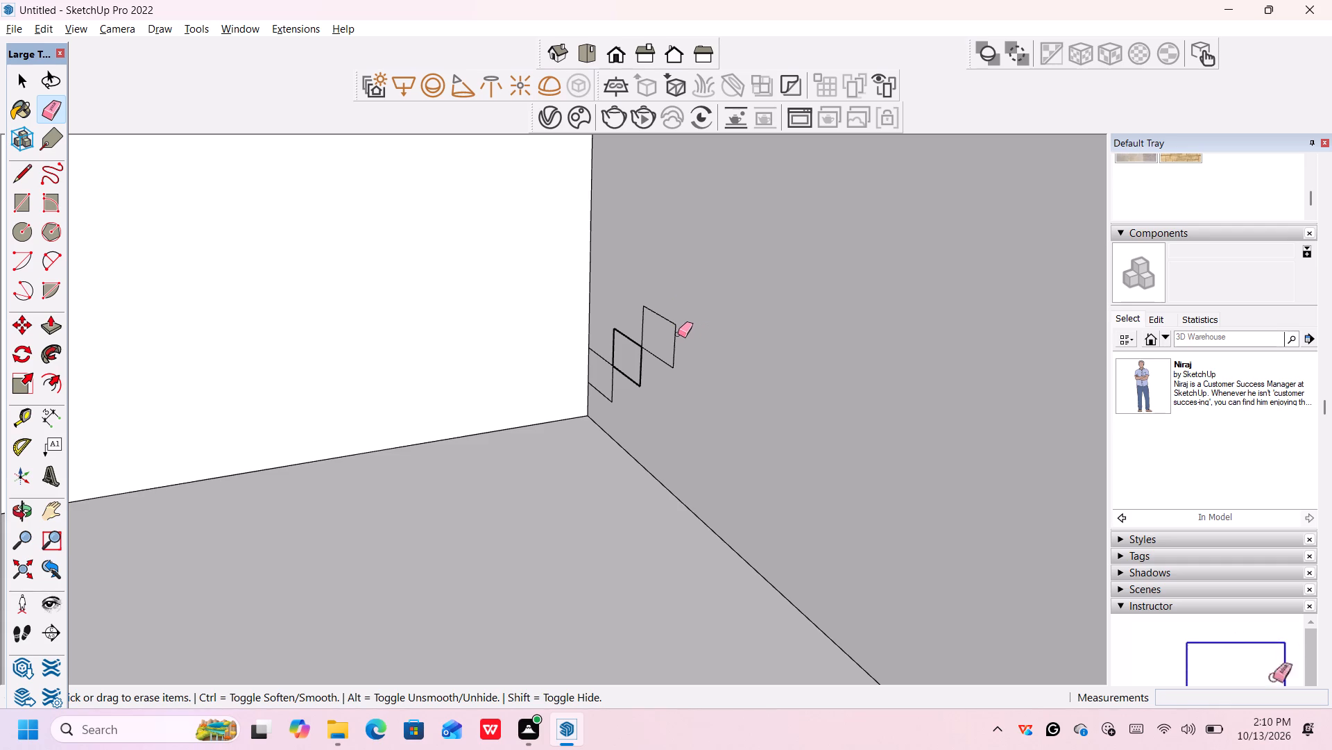
{"action": "left_click", "coordinate": [675, 334]}
{"action": "left_click", "coordinate": [667, 320]}
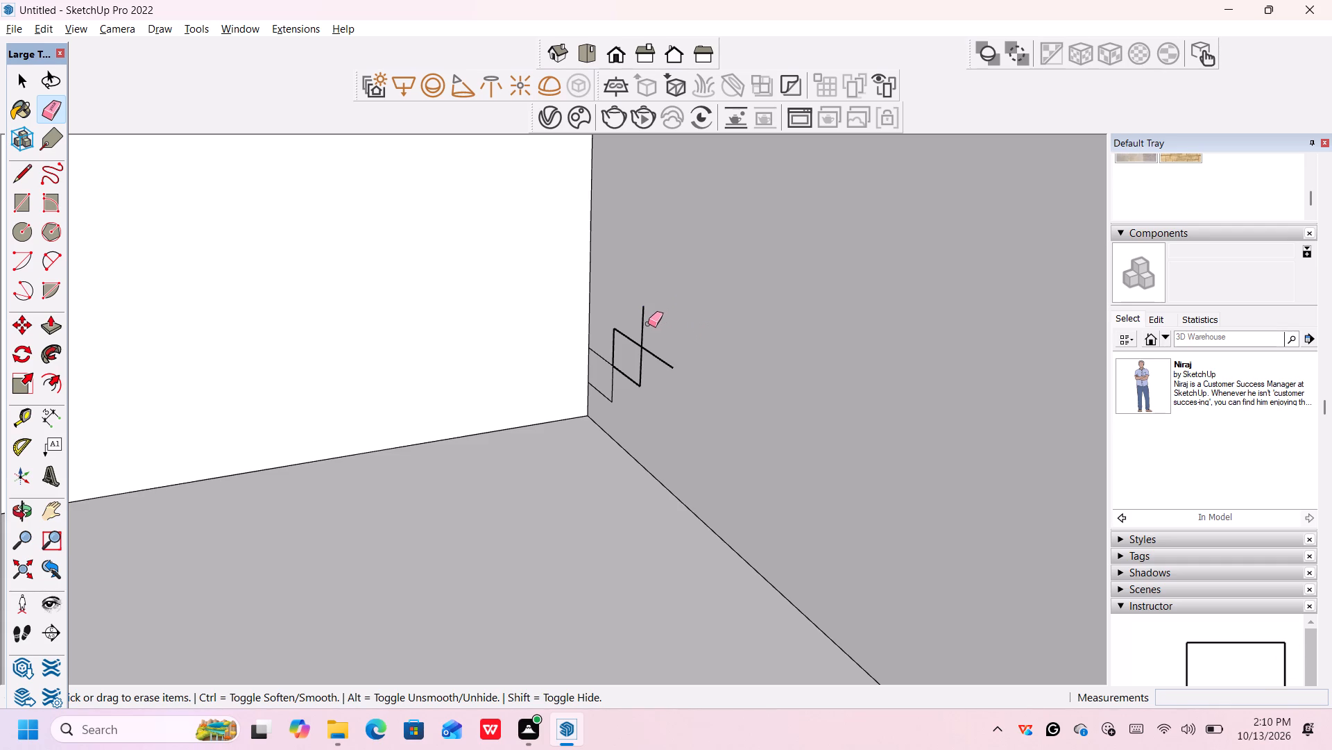
{"action": "left_click", "coordinate": [642, 324]}
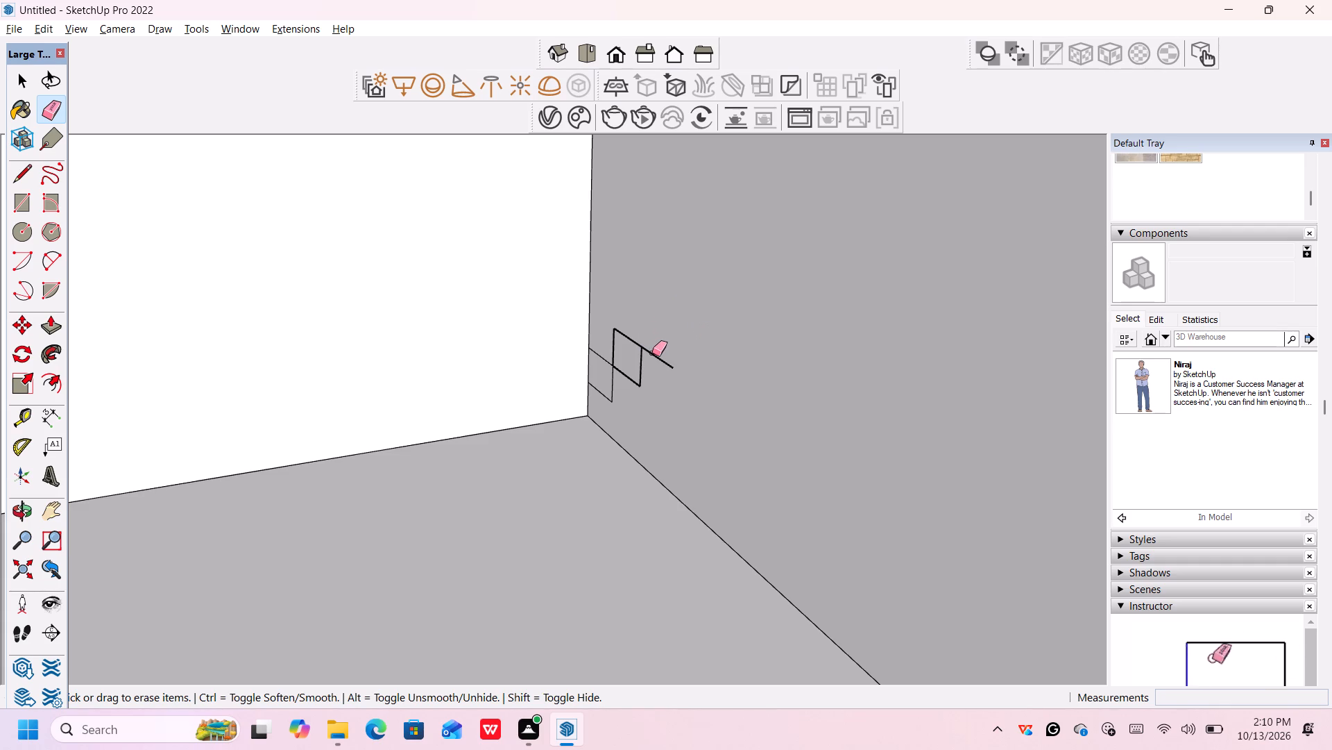
{"action": "left_click", "coordinate": [651, 353]}
{"action": "left_click", "coordinate": [640, 359]}
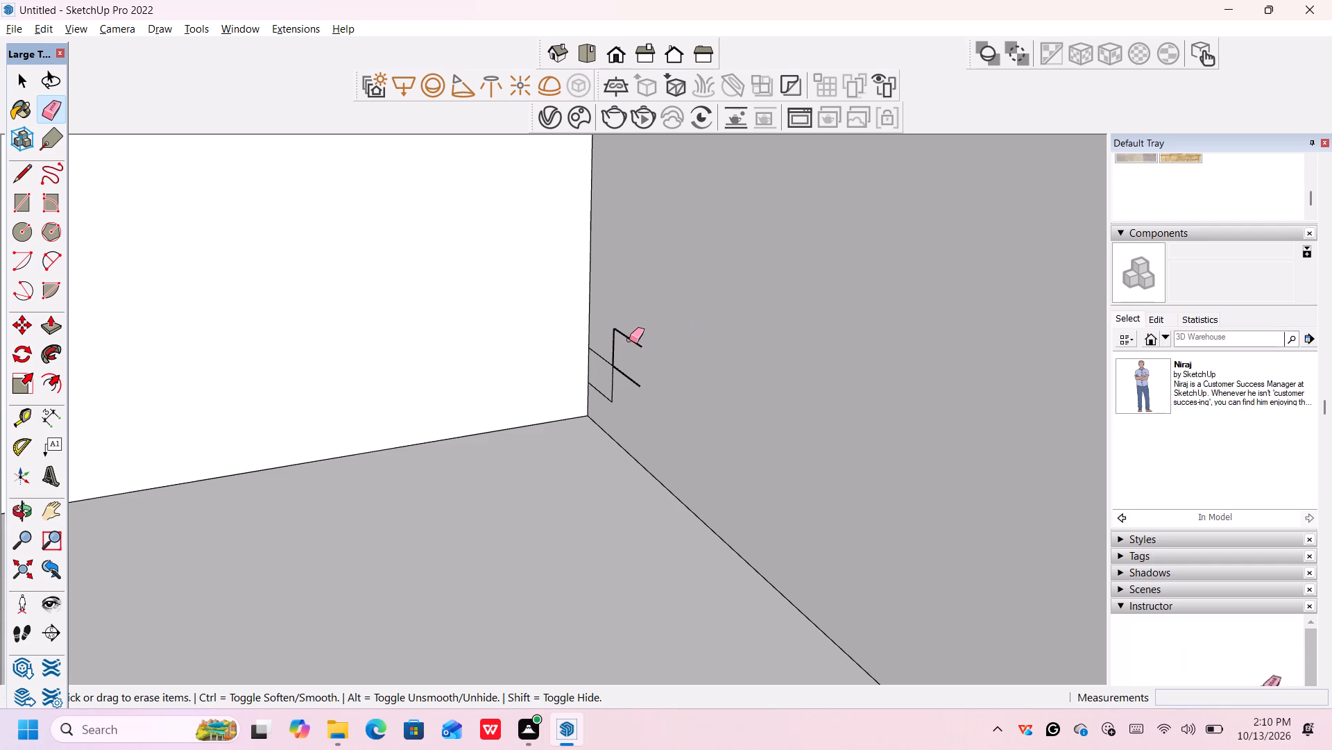
{"action": "left_click", "coordinate": [629, 340]}
{"action": "left_click", "coordinate": [613, 349]}
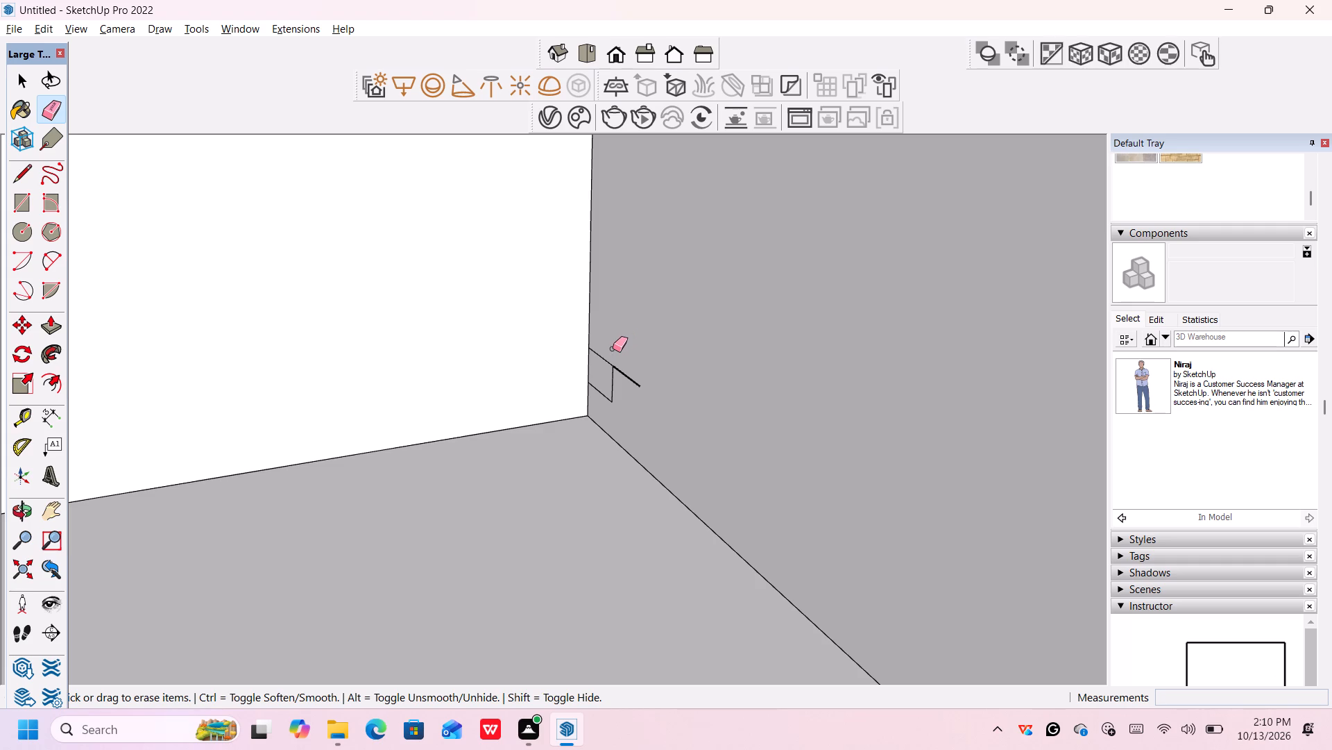
{"action": "left_click", "coordinate": [621, 372]}
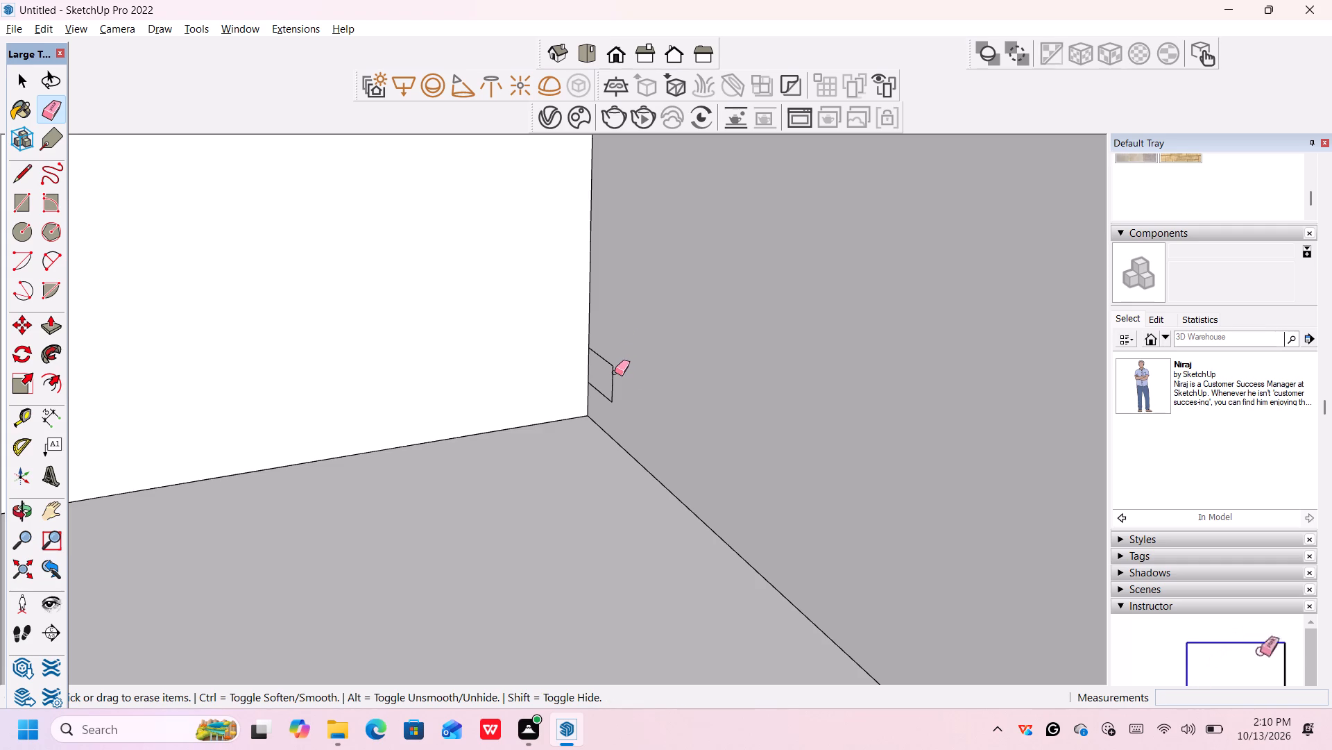
{"action": "left_click", "coordinate": [611, 378]}
{"action": "left_click", "coordinate": [608, 363]}
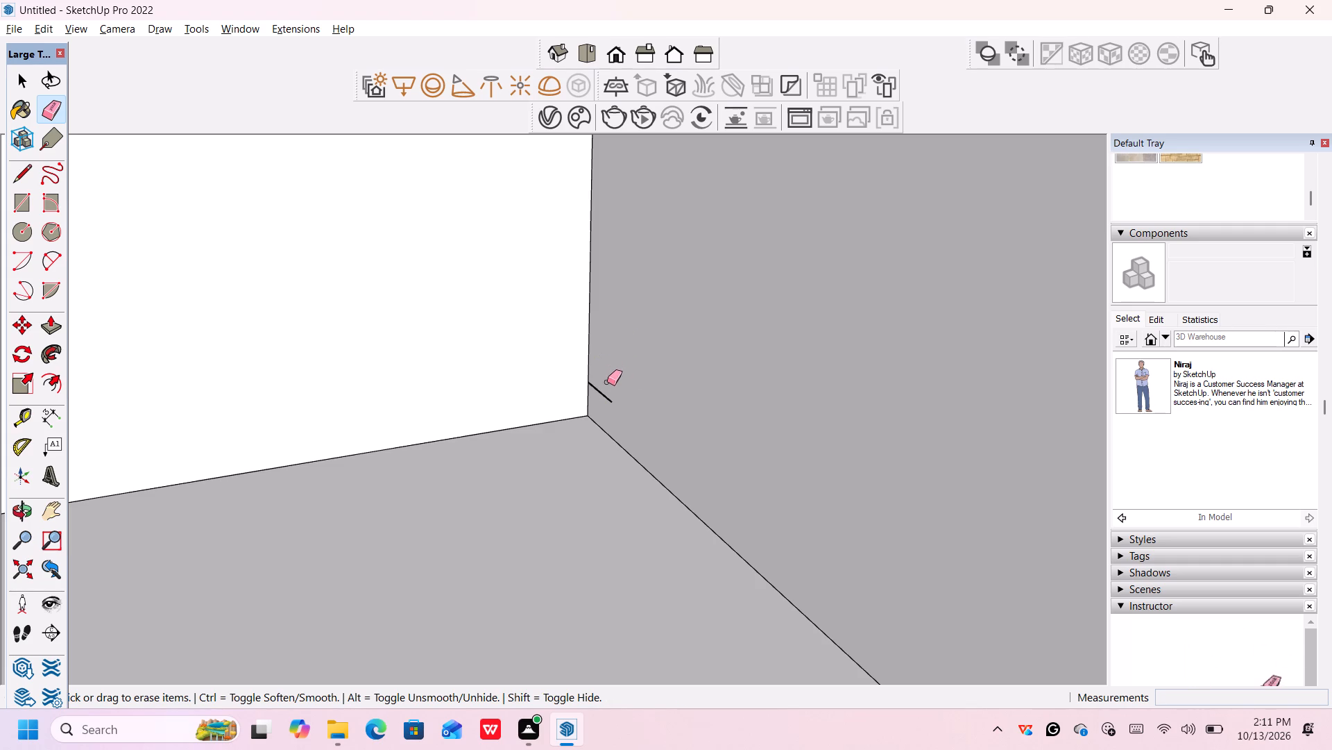
{"action": "left_click", "coordinate": [599, 393]}
Search the 3D Warehouse components for "dog legged staircase".
{"action": "scroll", "coordinate": [613, 381], "scroll_direction": "down", "scroll_amount": 15}
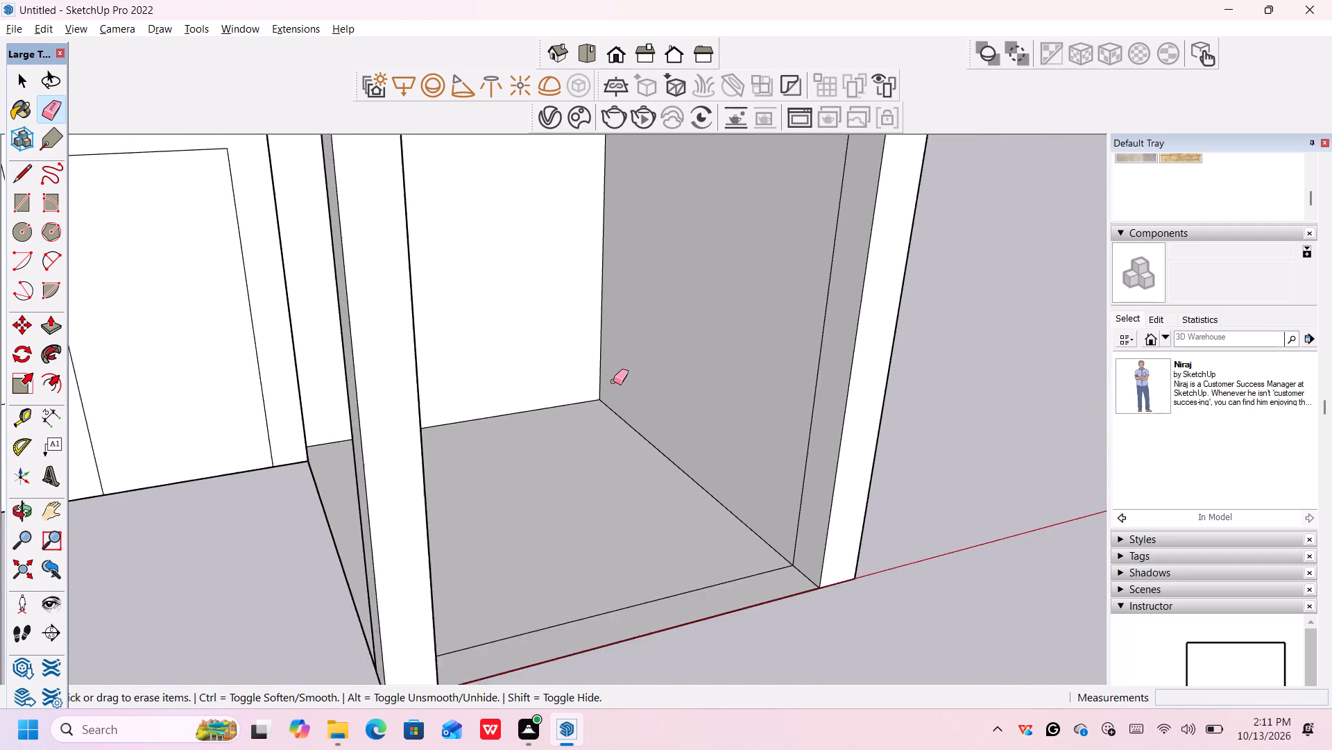
{"action": "scroll", "coordinate": [613, 381], "scroll_direction": "down", "scroll_amount": 18}
{"action": "scroll", "coordinate": [869, 429], "scroll_direction": "down", "scroll_amount": 8}
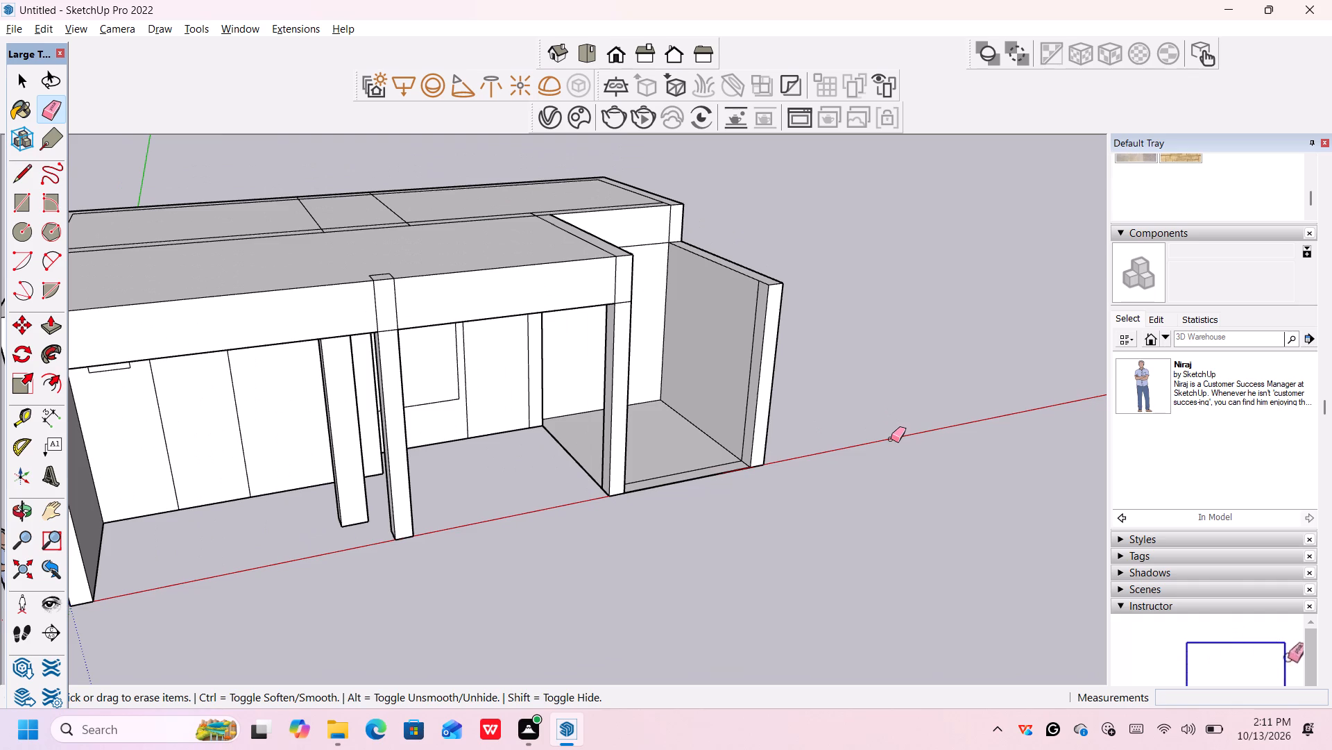
{"action": "middle_click_drag", "start_coordinate": [890, 439], "coordinate": [696, 309]}
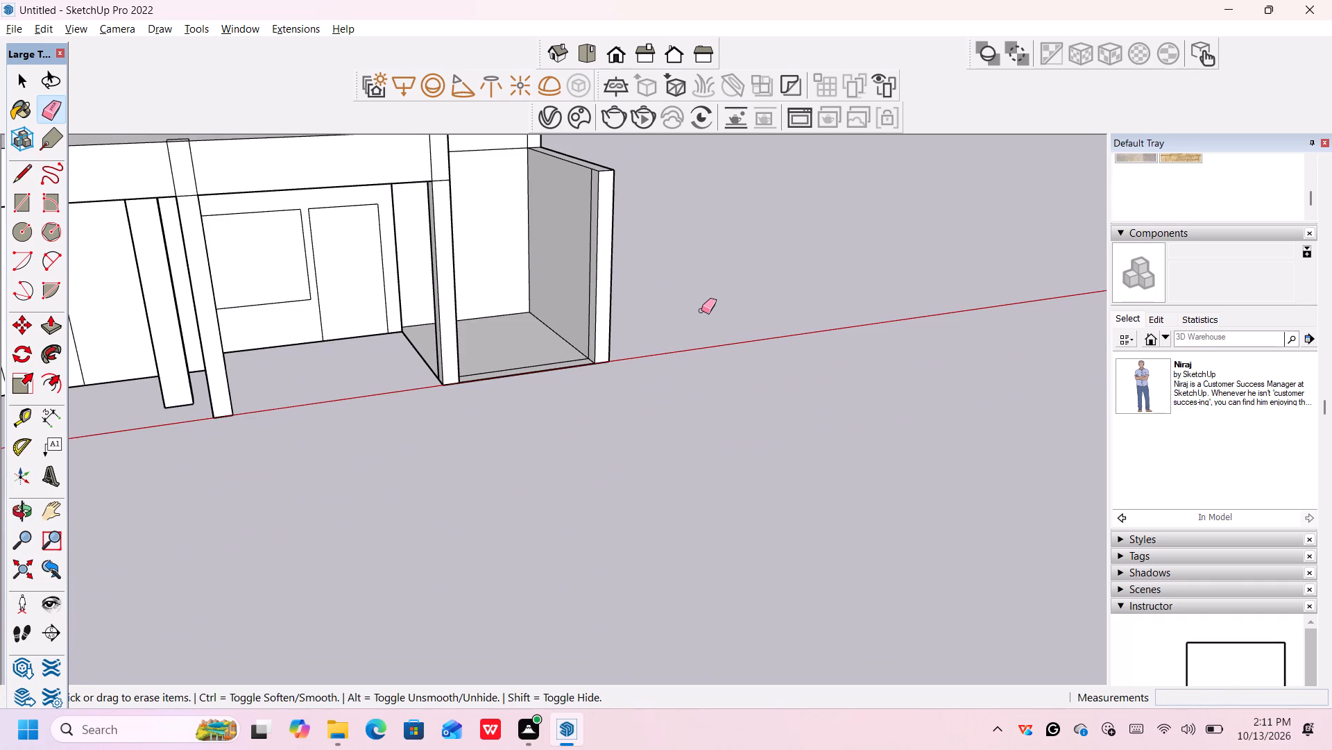
{"action": "key", "text": "space"}
{"action": "scroll", "coordinate": [701, 310], "scroll_direction": "down", "scroll_amount": 13}
{"action": "middle_click_drag", "start_coordinate": [705, 315], "coordinate": [626, 312]}
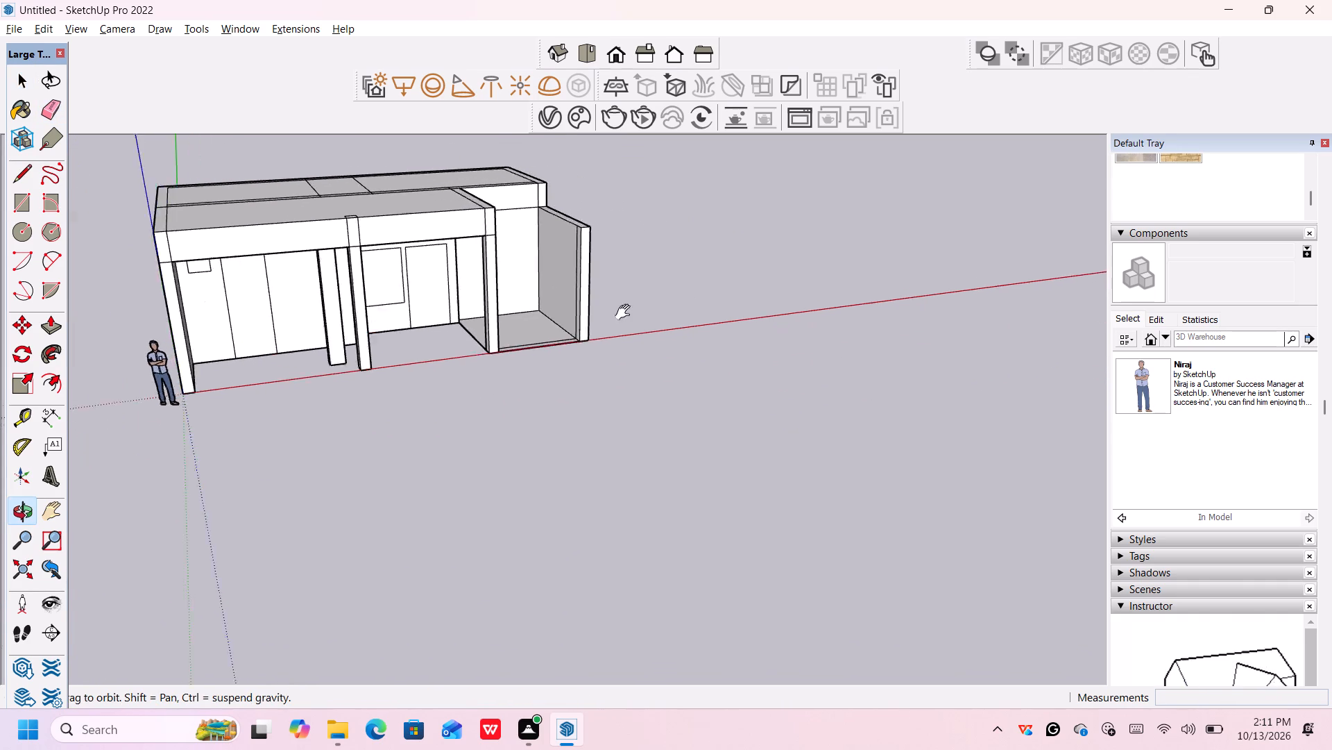
{"action": "middle_click_drag", "start_coordinate": [626, 312], "coordinate": [318, 360]}
{"action": "scroll", "coordinate": [1163, 428], "scroll_direction": "down", "scroll_amount": 4}
{"action": "scroll", "coordinate": [1173, 442], "scroll_direction": "up", "scroll_amount": 3}
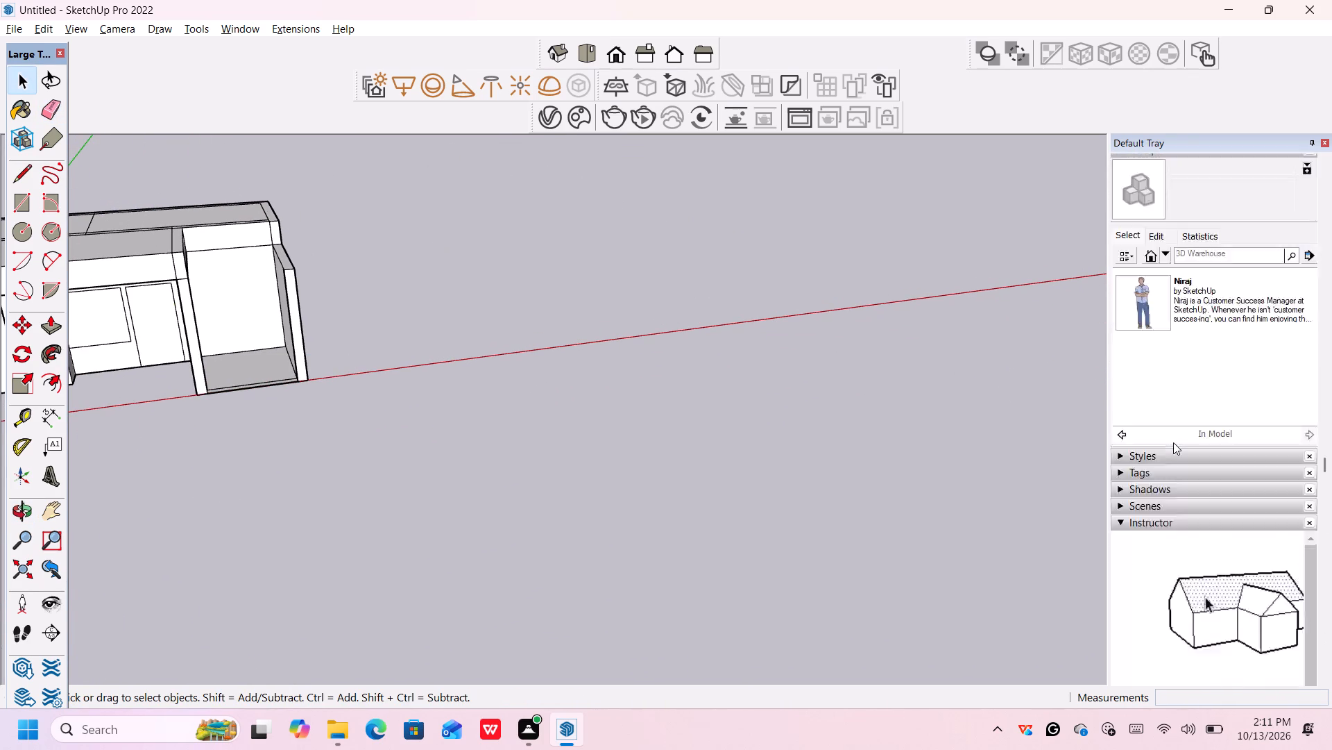
{"action": "scroll", "coordinate": [1173, 442], "scroll_direction": "up", "scroll_amount": 2}
{"action": "left_click", "coordinate": [1215, 424]}
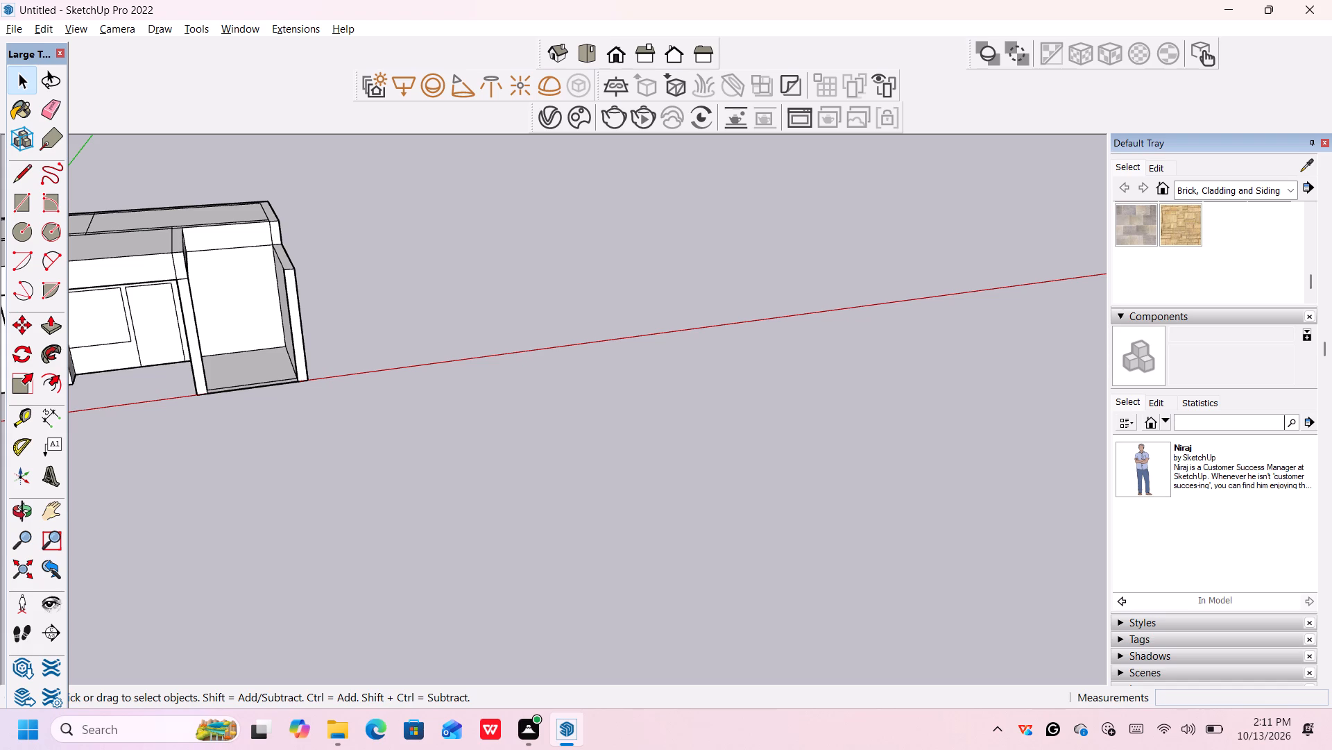
{"action": "key", "text": "d"}
{"action": "key", "text": "o"}
{"action": "type", "text": "g le"}
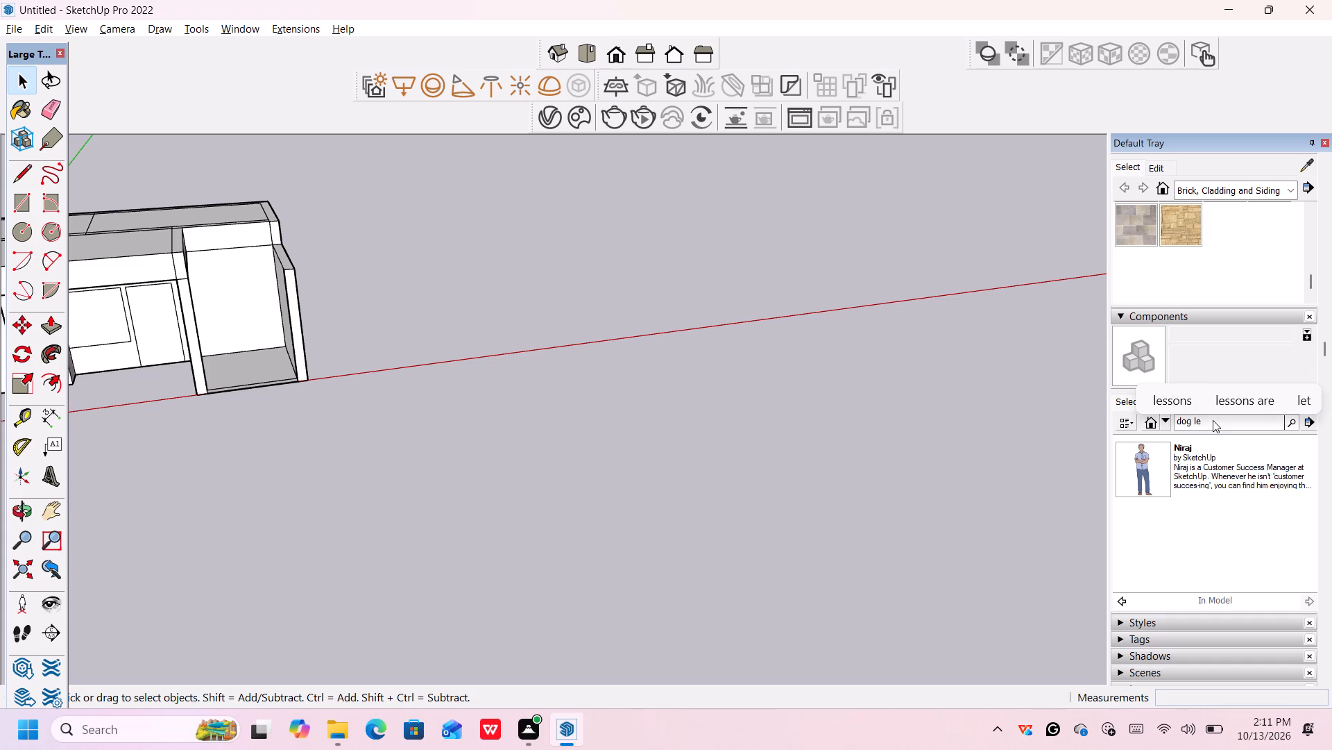
{"action": "type", "text": "gg"}
{"action": "type", "text": "ed staircase"}
{"action": "key", "text": "Return"}
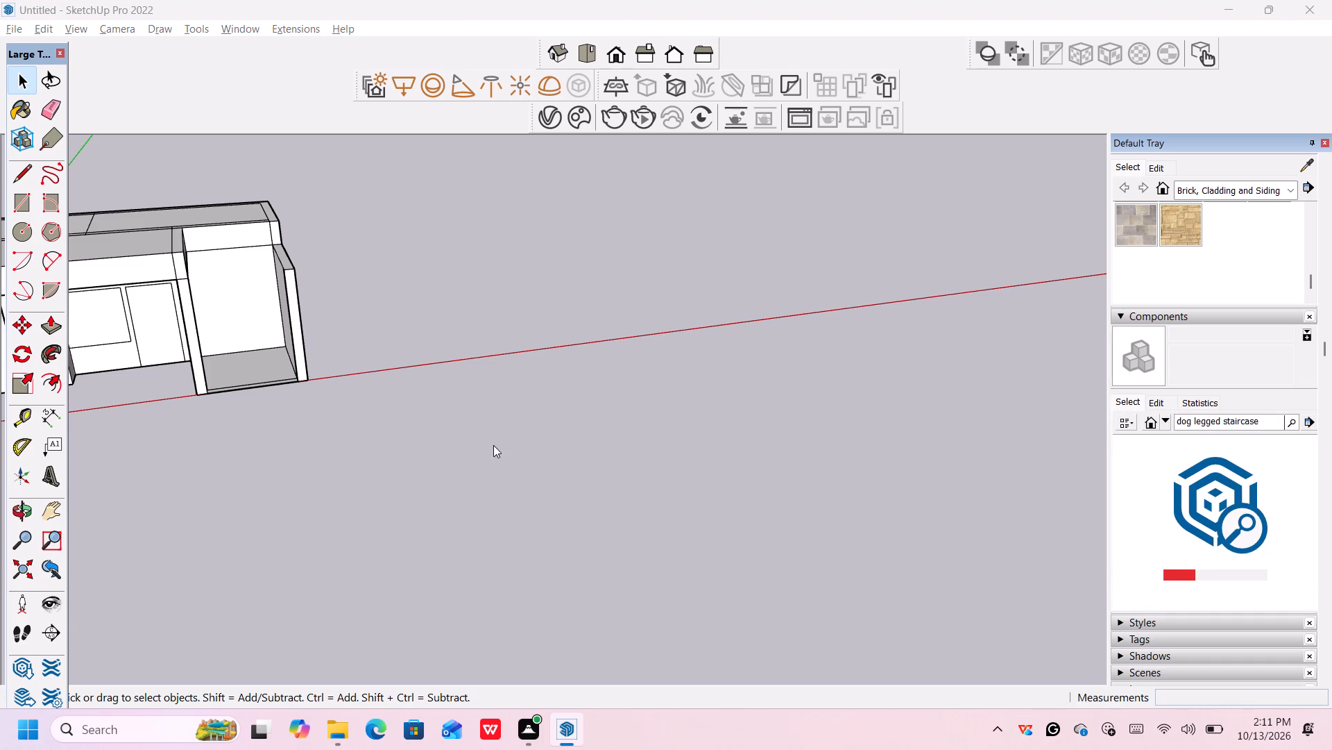
Insert a DOG LEGGED STAIRCASE component with two flights and a landing on the open ground beside the building's side bay.
{"action": "scroll", "coordinate": [492, 442], "scroll_direction": "down", "scroll_amount": 7}
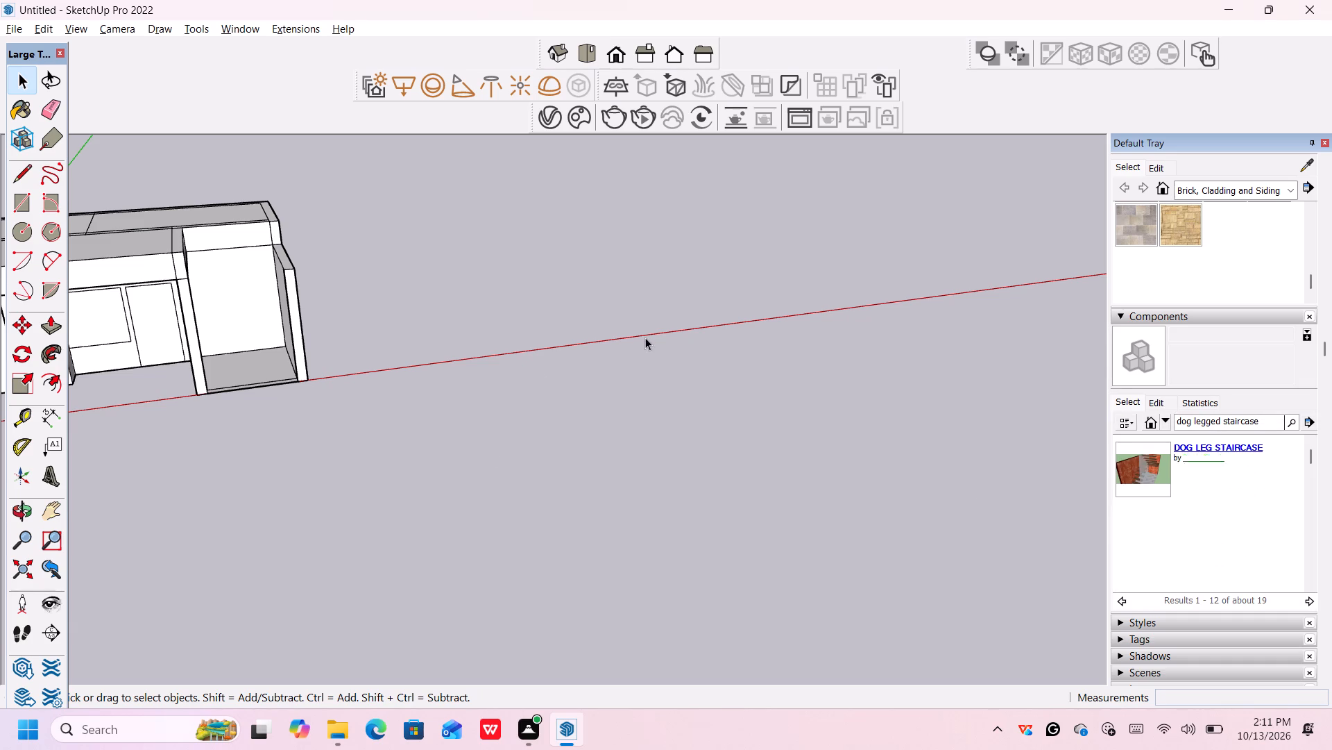
{"action": "scroll", "coordinate": [1192, 491], "scroll_direction": "down", "scroll_amount": 3}
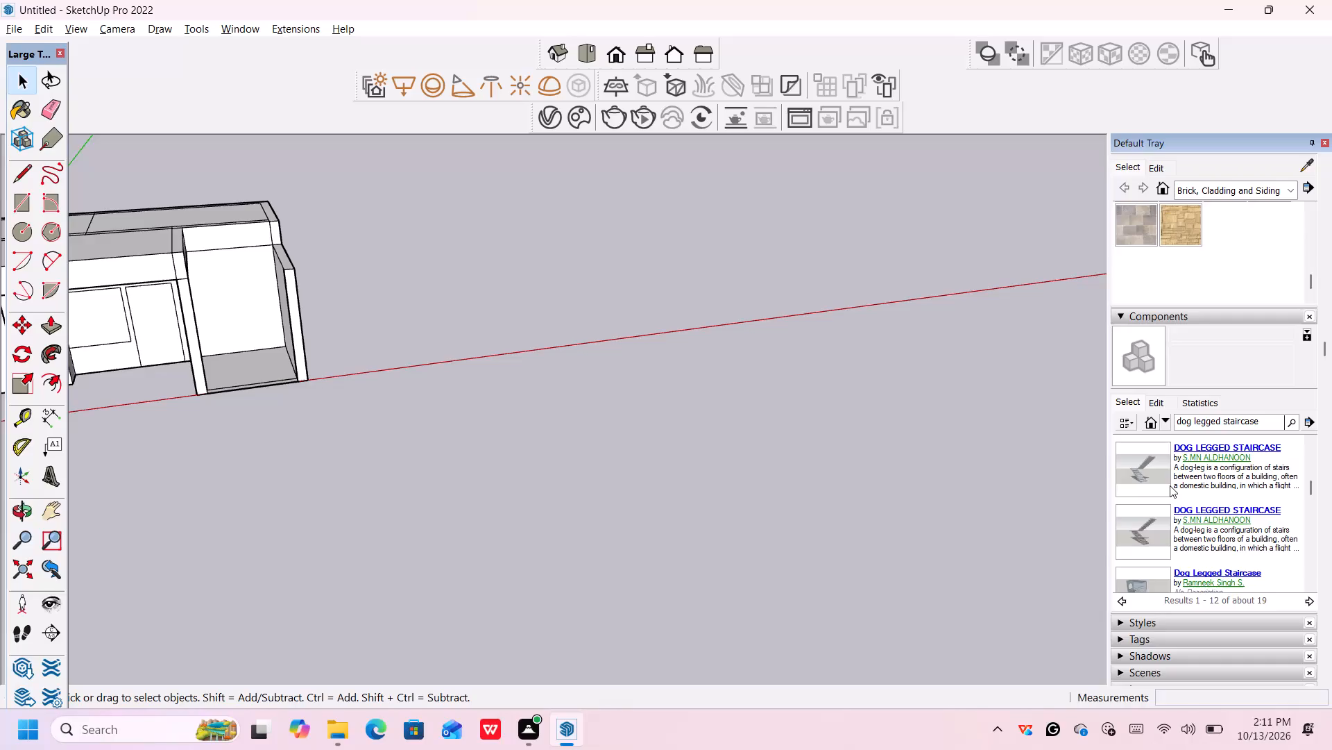
{"action": "left_click", "coordinate": [1153, 469]}
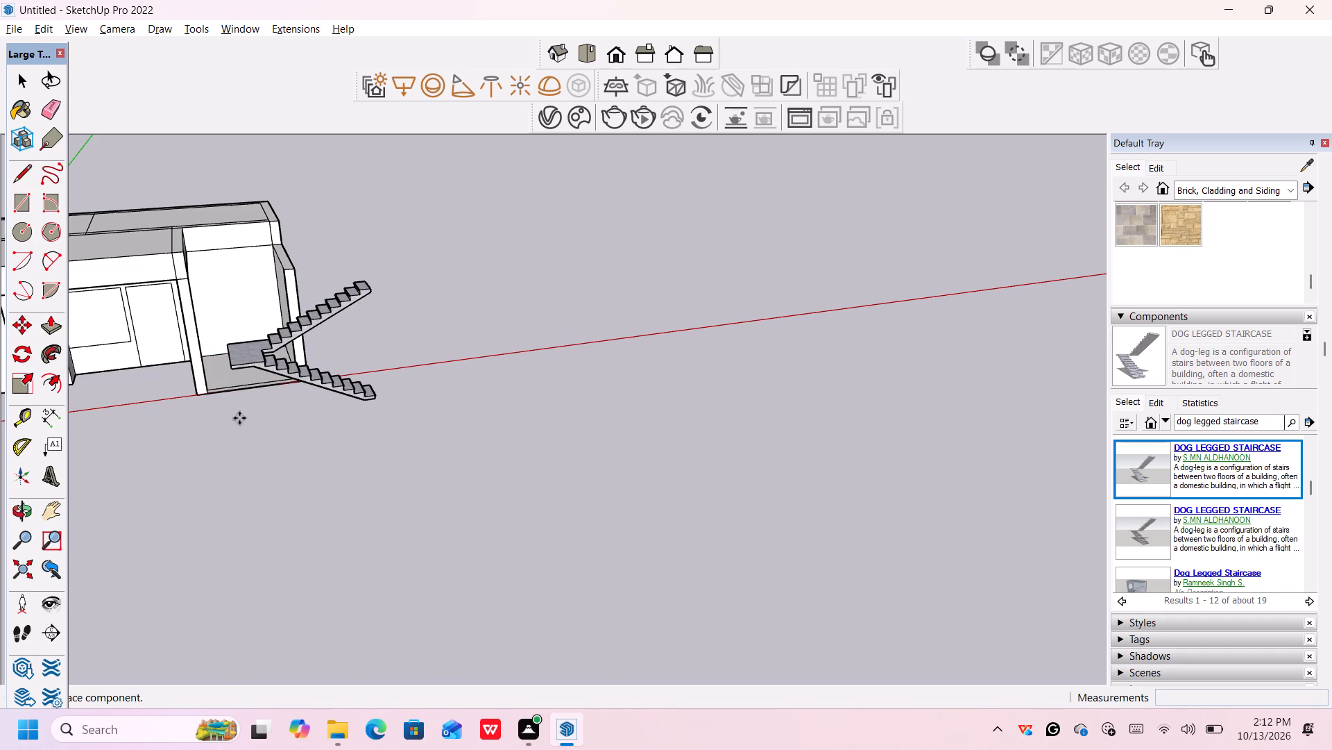
{"action": "left_click", "coordinate": [343, 493]}
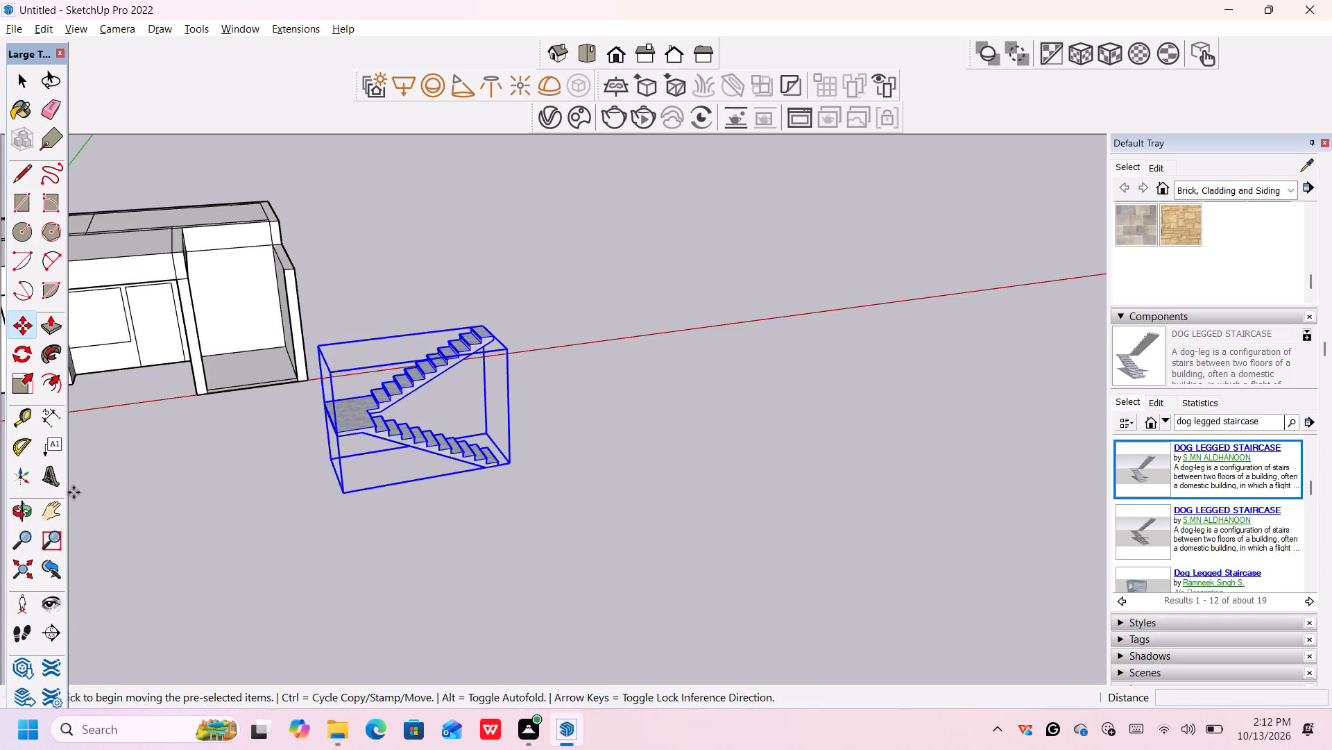
Scale the dog-legged staircase to 0.71 of its height and shorten it along the red axis from its landing end.
{"action": "left_click", "coordinate": [22, 378]}
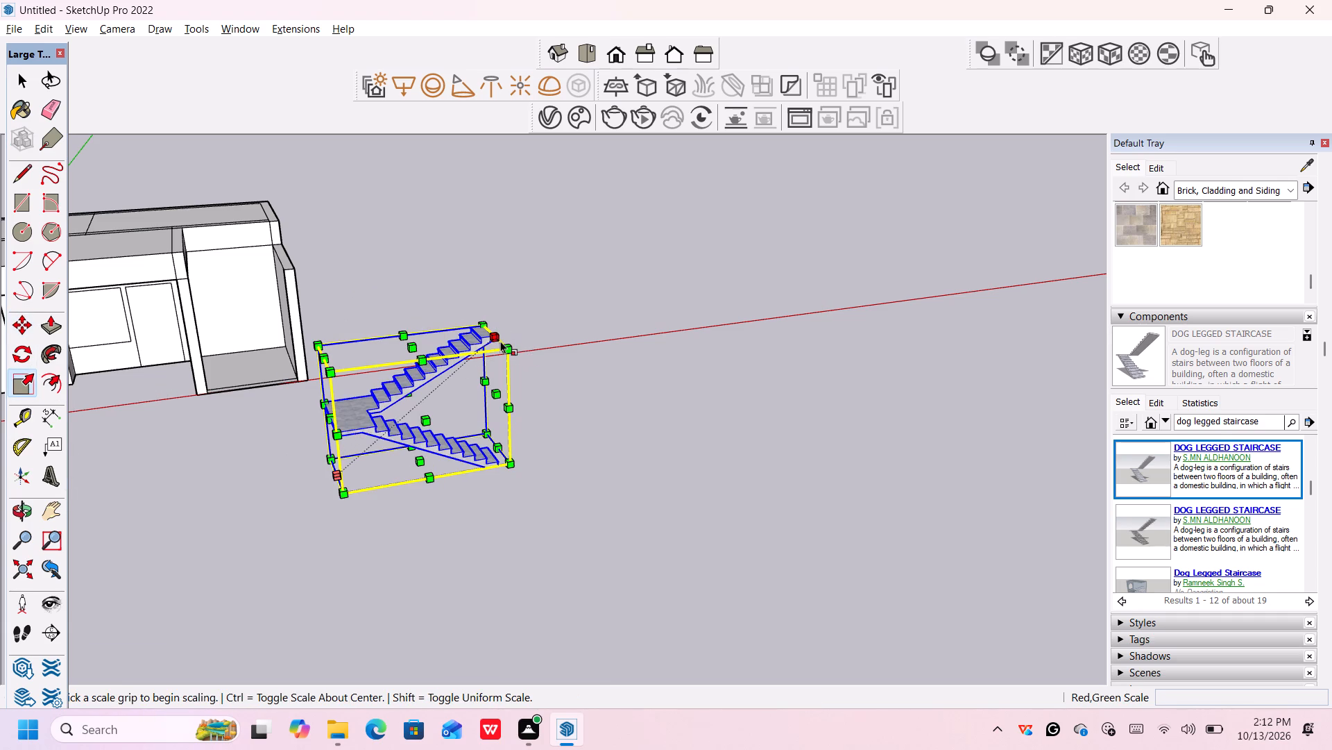
{"action": "left_click", "coordinate": [411, 345]}
{"action": "left_click", "coordinate": [414, 382]}
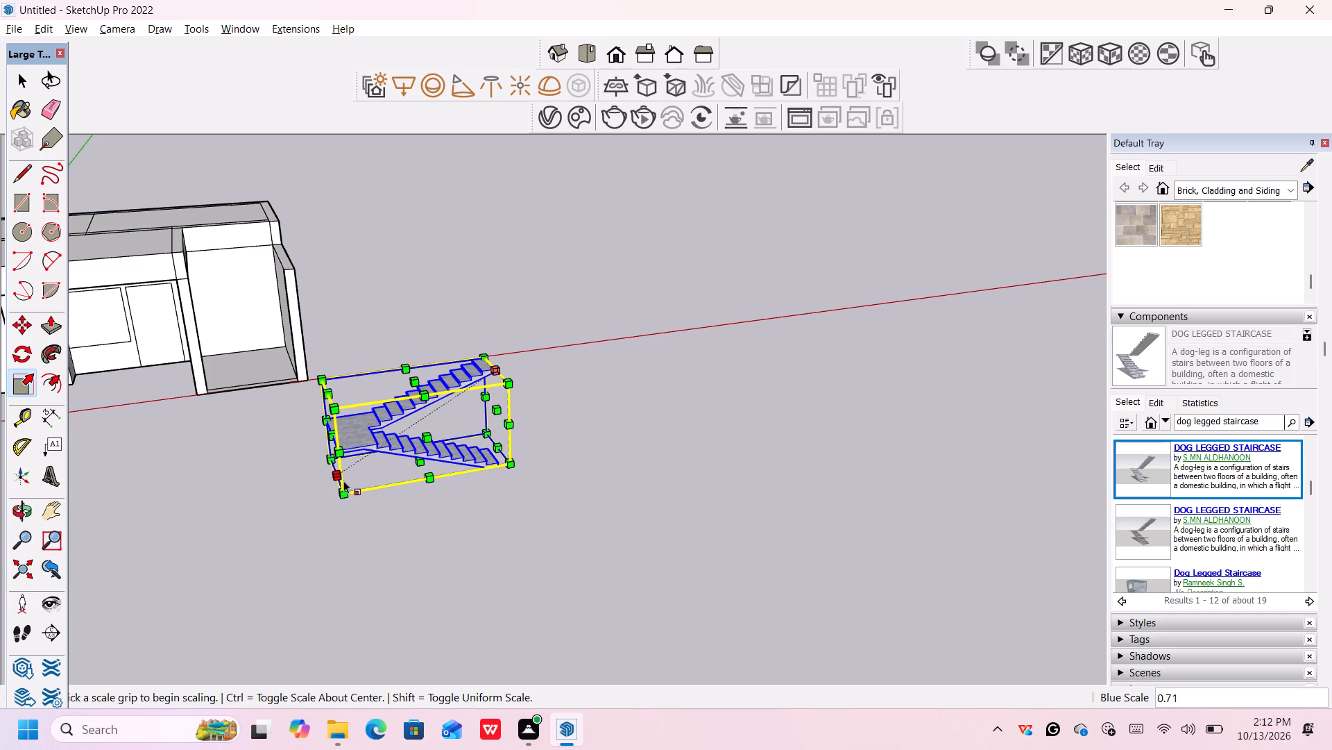
{"action": "left_click_drag", "start_coordinate": [327, 435], "coordinate": [395, 431]}
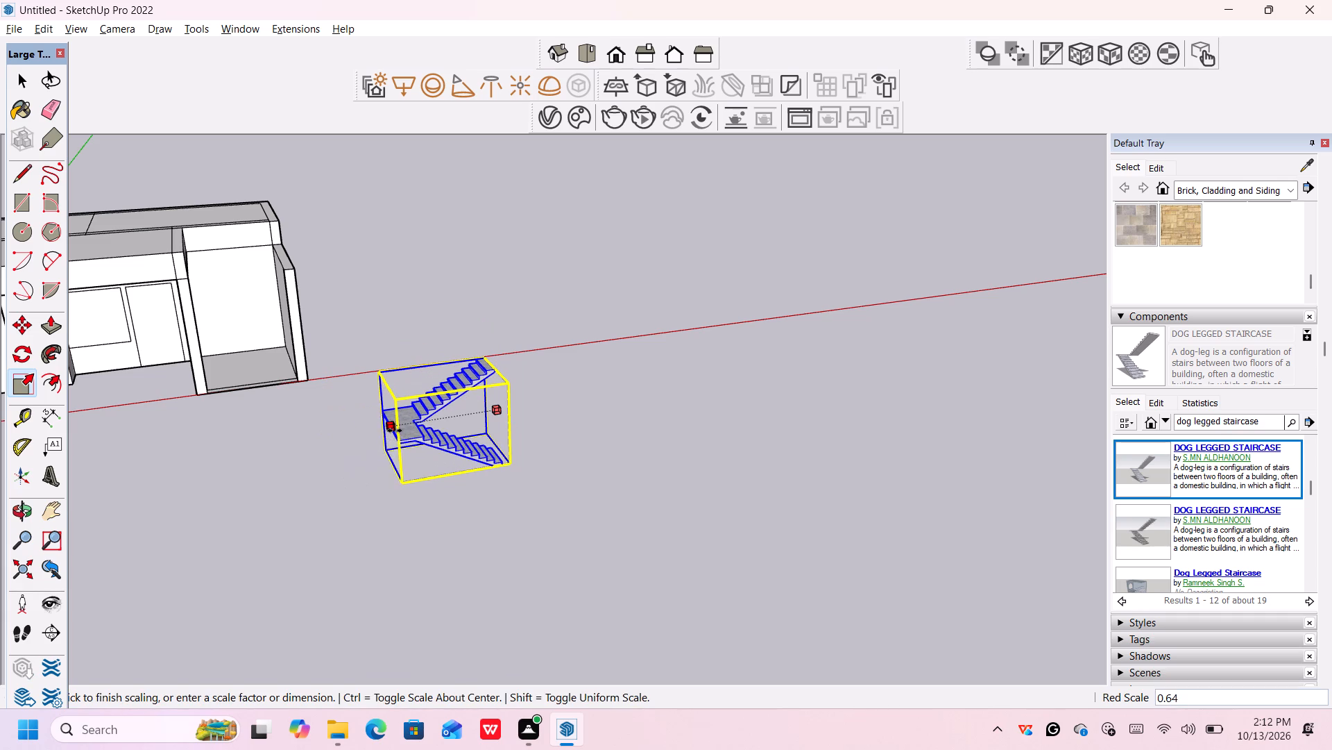
{"action": "left_click_drag", "start_coordinate": [395, 431], "coordinate": [413, 431]}
Rotate the scaled staircase 90 degrees about the vertical axis, using a point on its upper flight as the centre.
{"action": "middle_click_drag", "start_coordinate": [374, 437], "coordinate": [377, 436]}
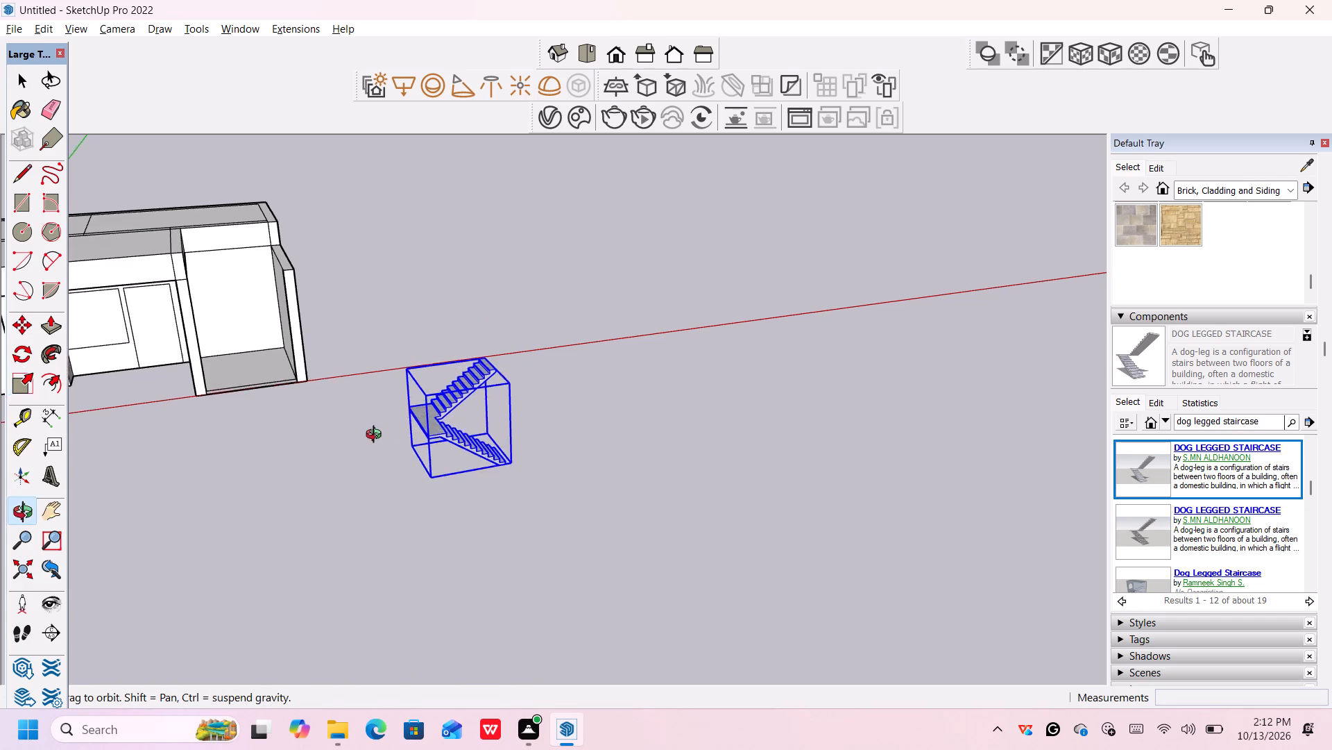
{"action": "middle_click_drag", "start_coordinate": [377, 436], "coordinate": [568, 483]}
{"action": "middle_click_drag", "start_coordinate": [567, 483], "coordinate": [490, 465]}
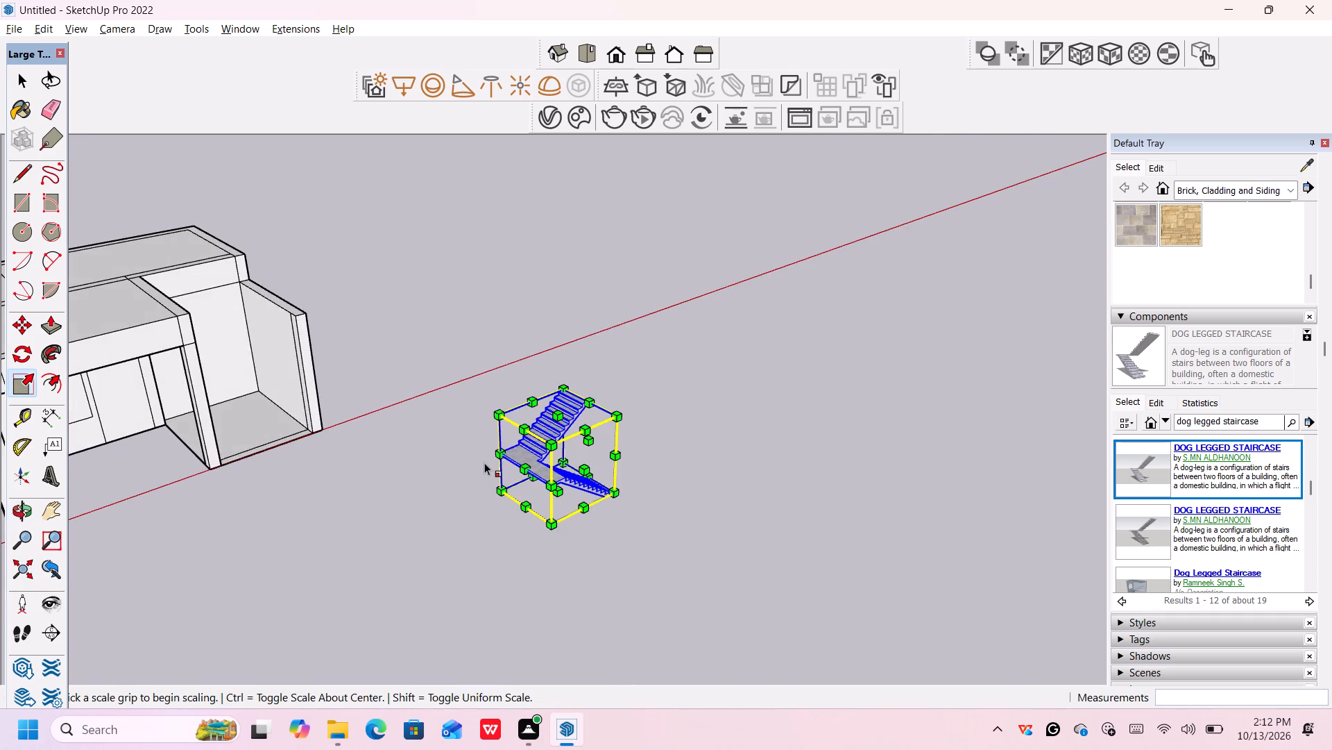
{"action": "scroll", "coordinate": [484, 461], "scroll_direction": "down", "scroll_amount": 11}
{"action": "middle_click_drag", "start_coordinate": [438, 509], "coordinate": [438, 508]}
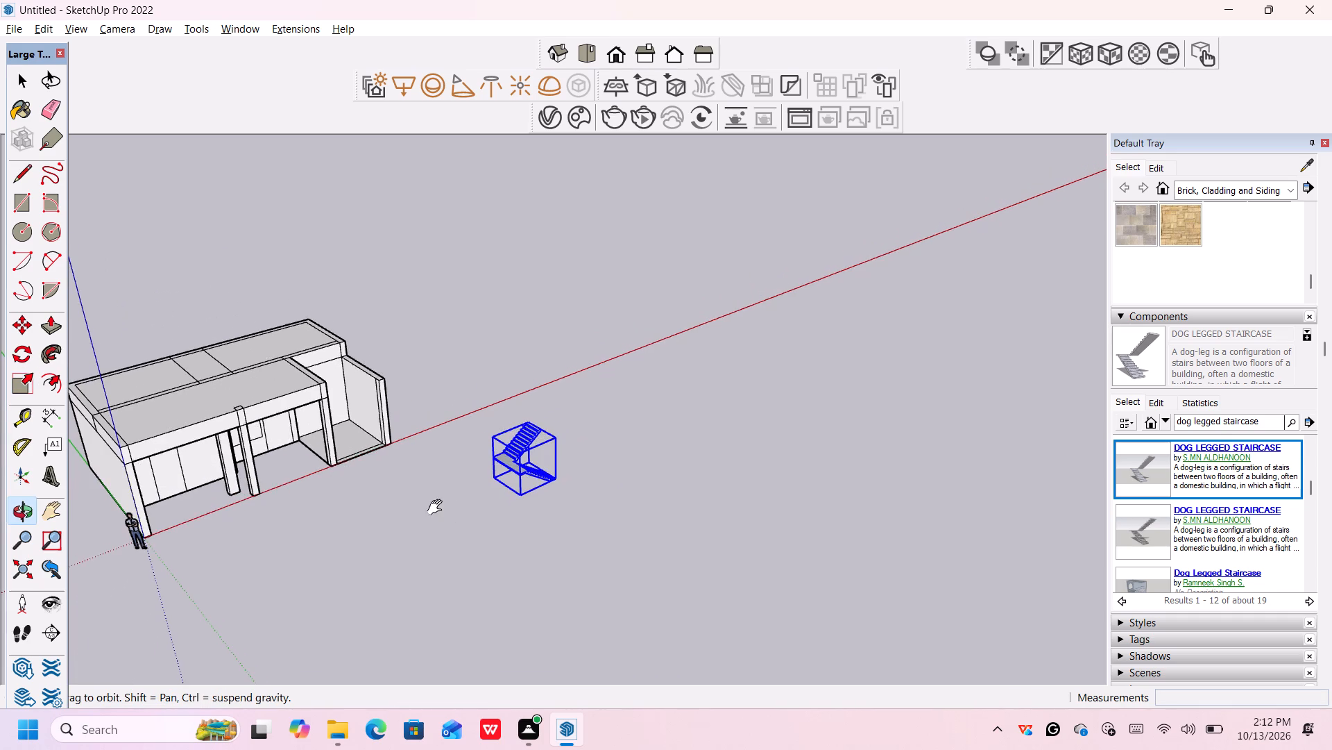
{"action": "middle_click_drag", "start_coordinate": [438, 508], "coordinate": [713, 518]}
{"action": "scroll", "coordinate": [712, 518], "scroll_direction": "up", "scroll_amount": 11}
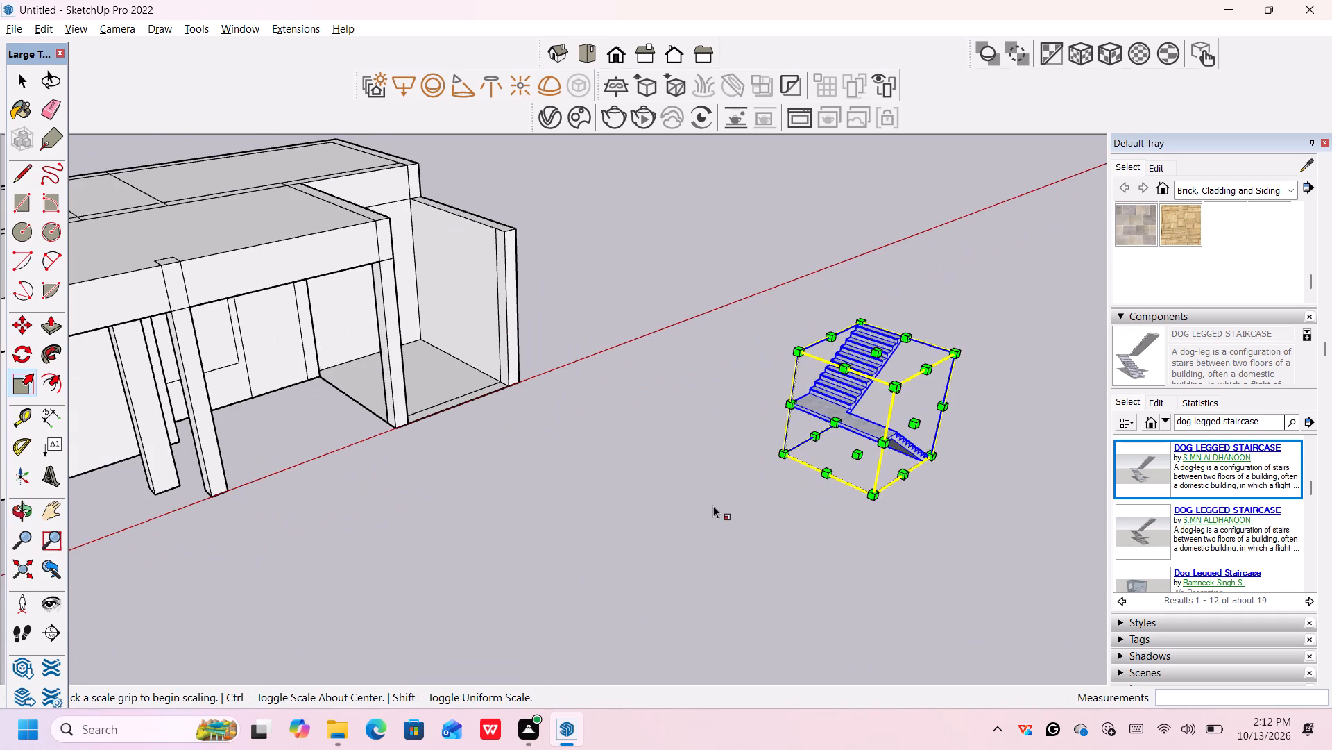
{"action": "middle_click_drag", "start_coordinate": [726, 499], "coordinate": [720, 453]}
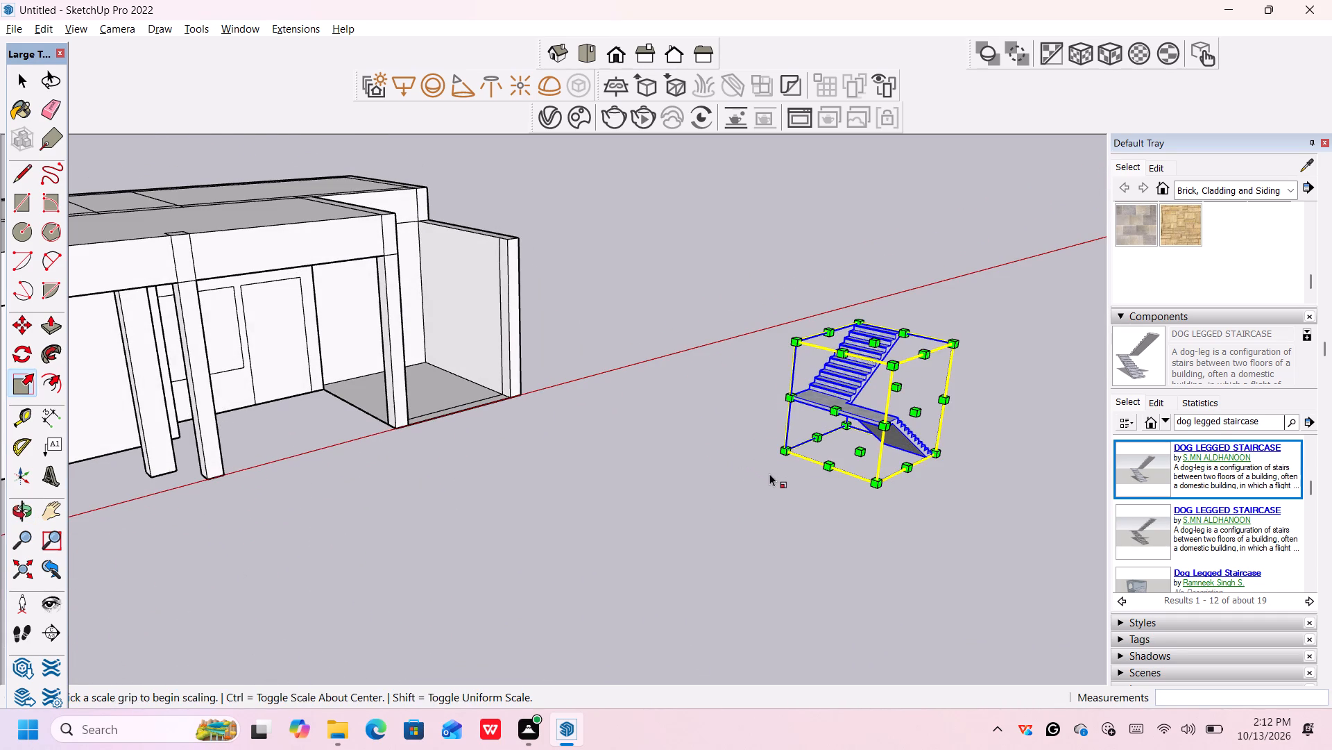
{"action": "key", "text": "space"}
{"action": "left_click", "coordinate": [19, 354]}
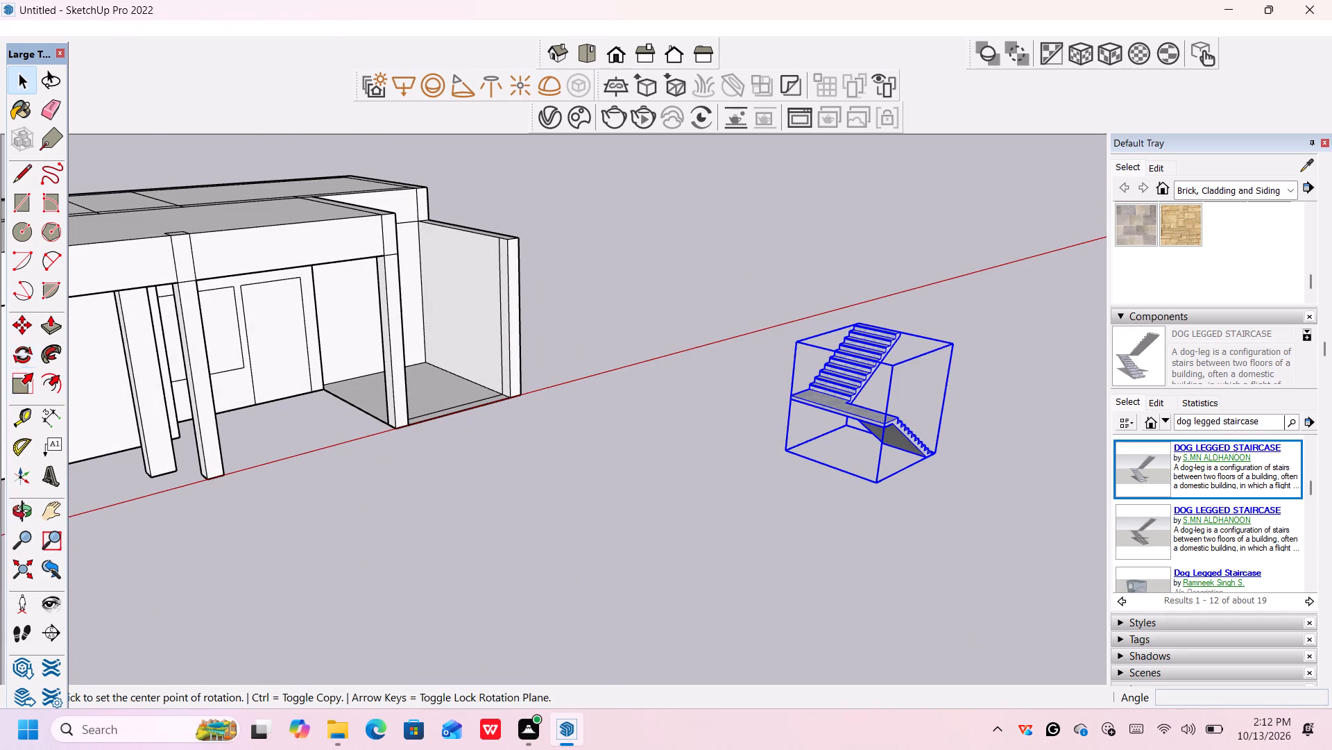
{"action": "left_click", "coordinate": [846, 326]}
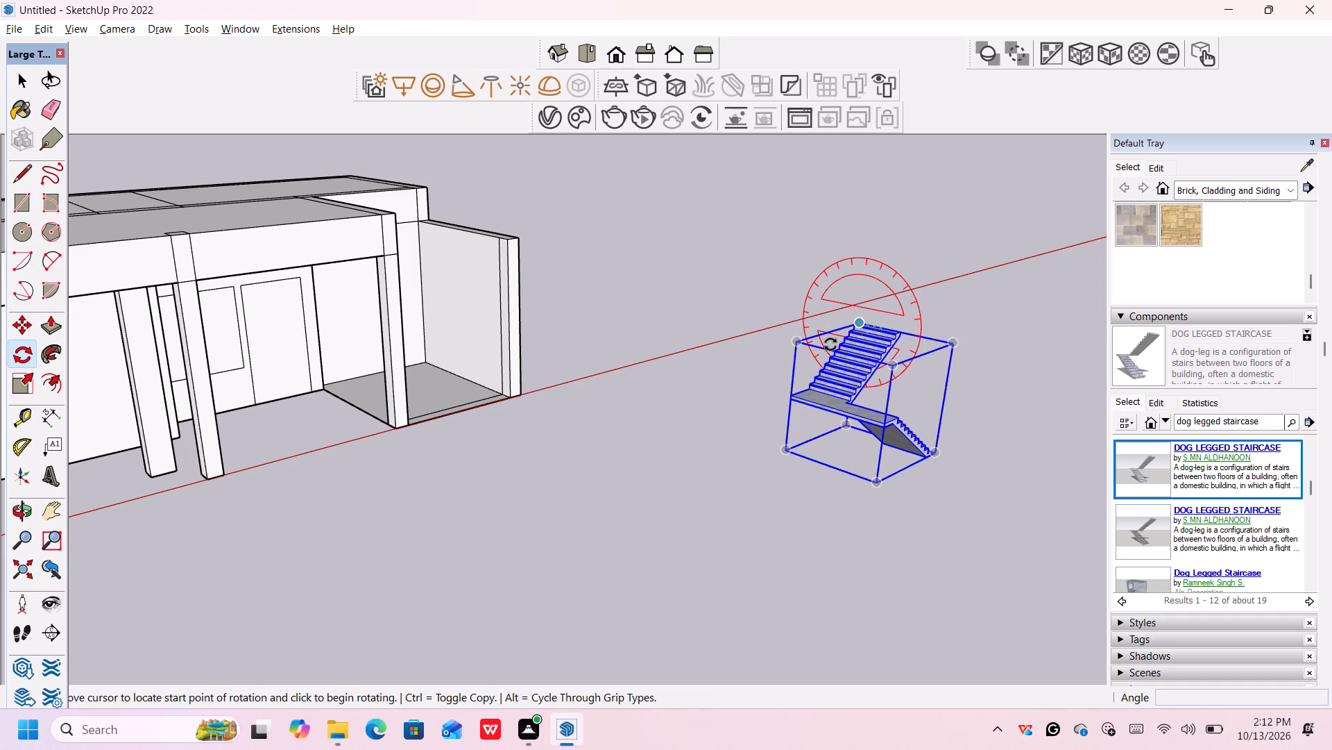
{"action": "key", "text": "Escape"}
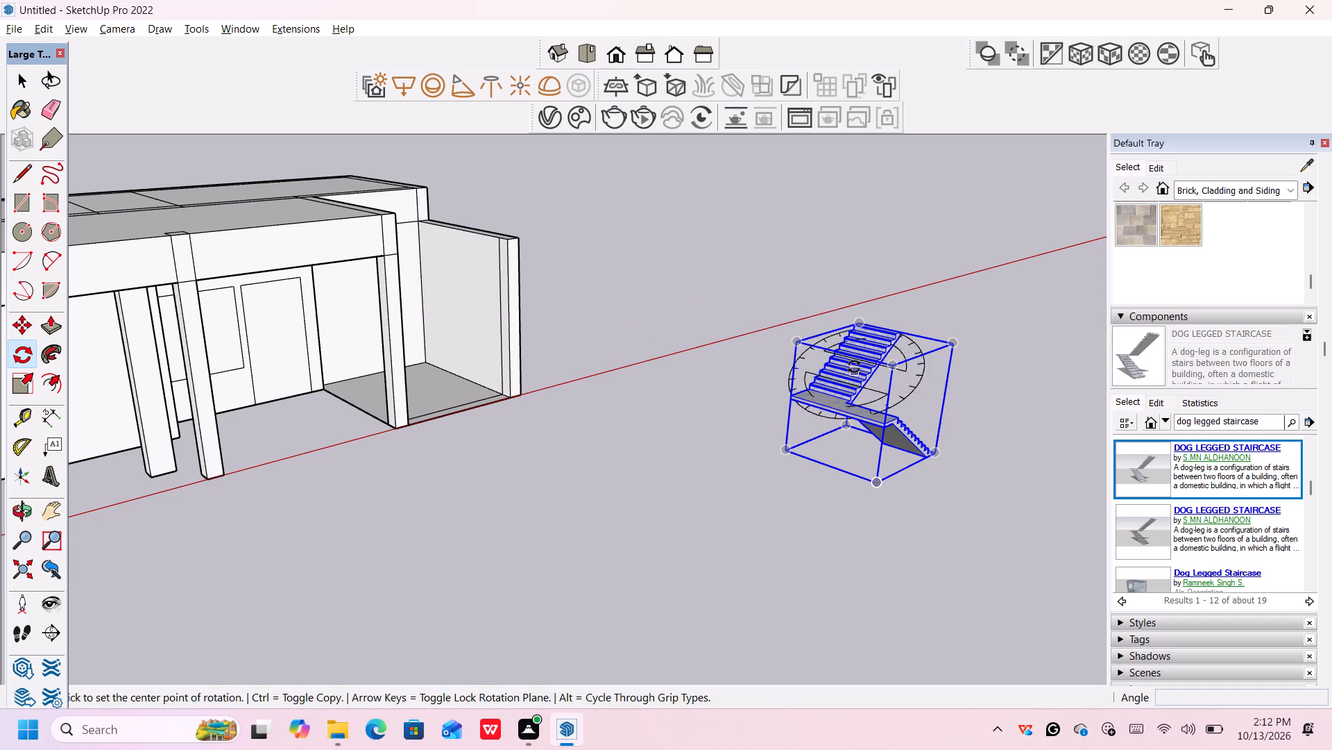
{"action": "left_click", "coordinate": [851, 369]}
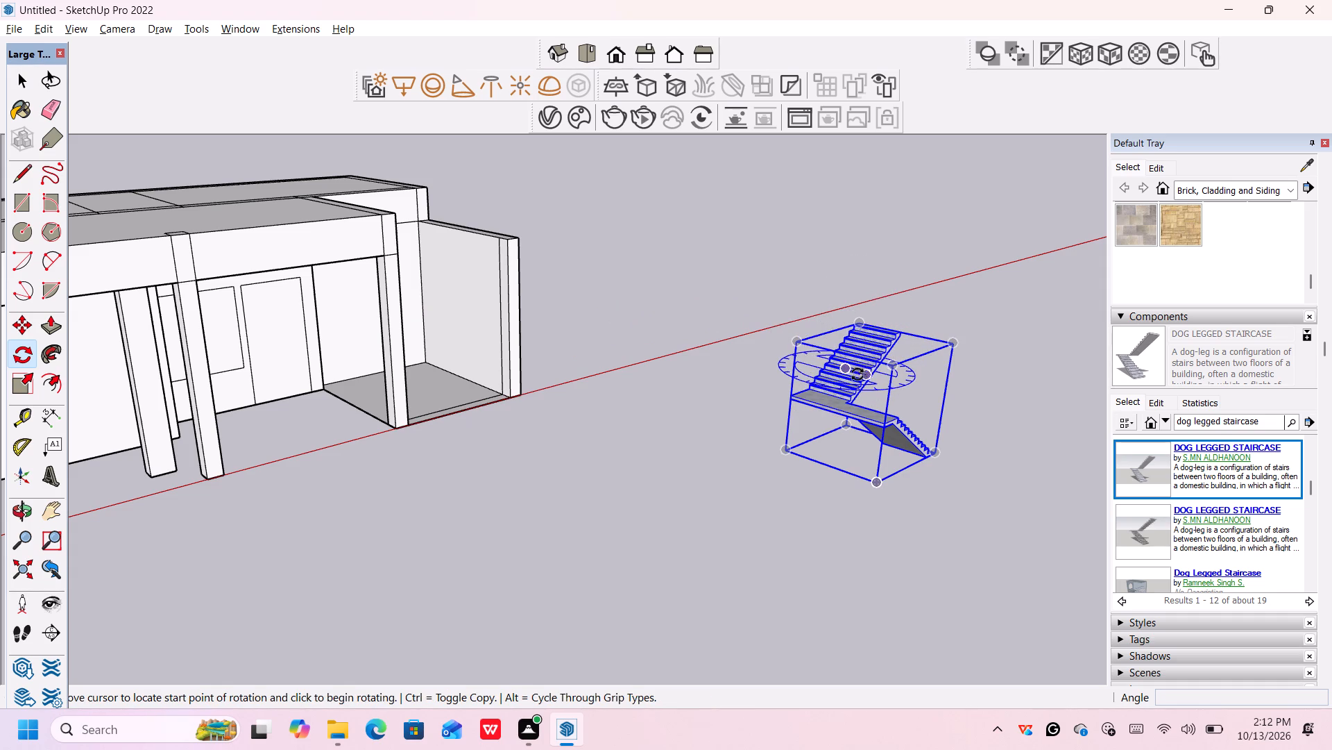
{"action": "left_click", "coordinate": [846, 378]}
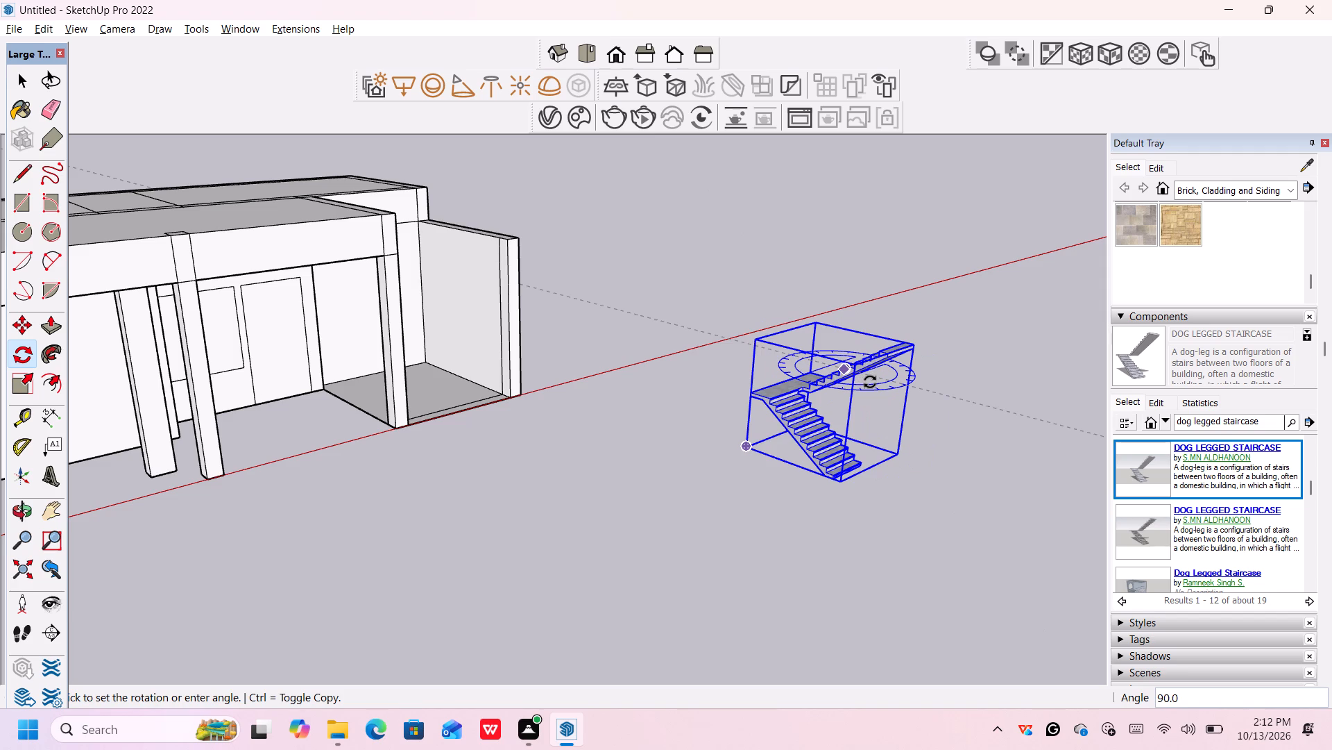
{"action": "left_click", "coordinate": [870, 382]}
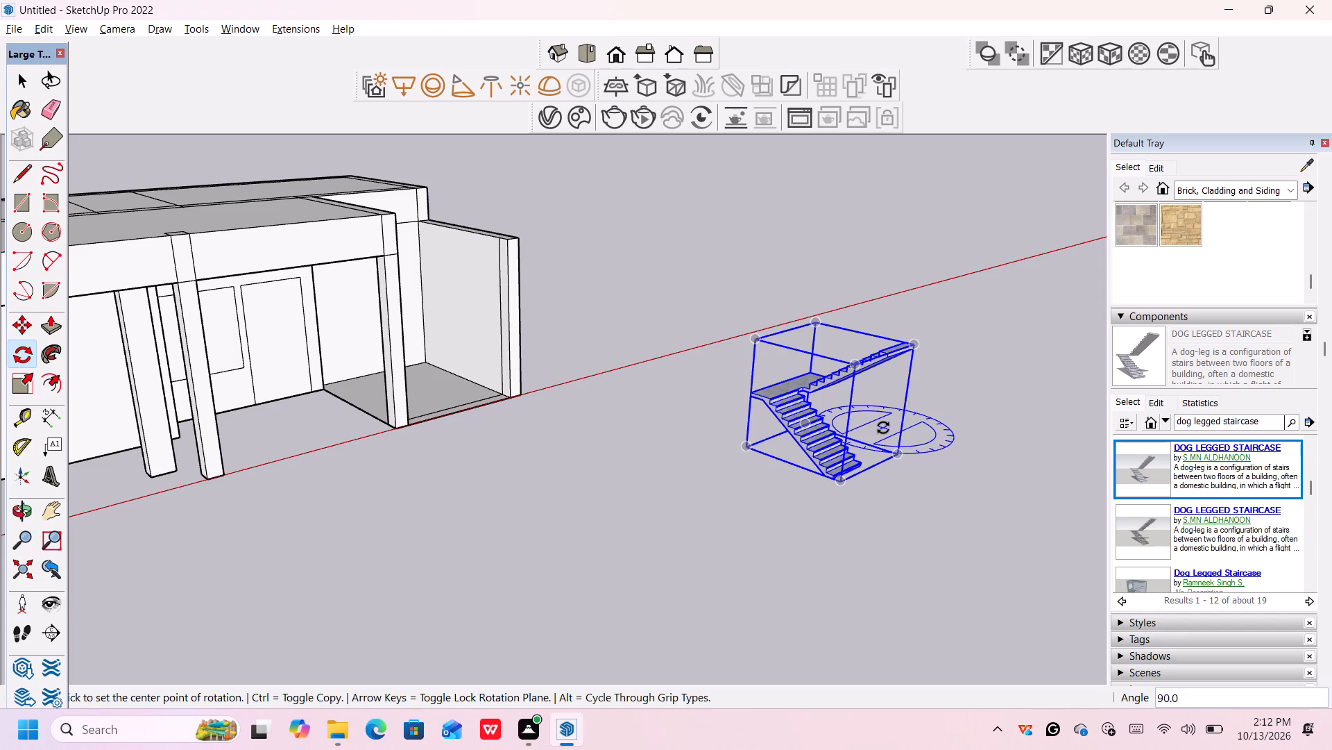
Rotate the staircase a further 180 degrees about the vertical axis, using a point on top of its bounding box as the centre.
{"action": "middle_click_drag", "start_coordinate": [955, 474], "coordinate": [955, 476]}
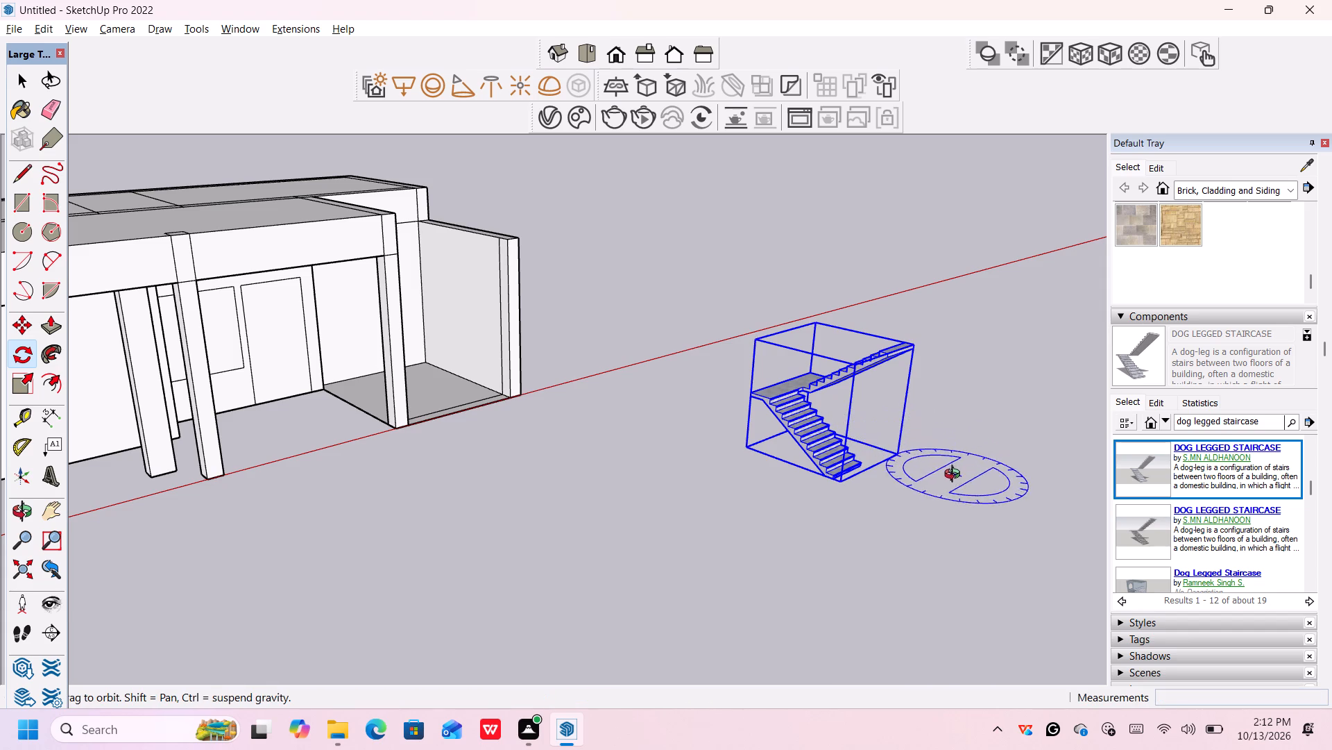
{"action": "middle_click_drag", "start_coordinate": [955, 476], "coordinate": [894, 478]}
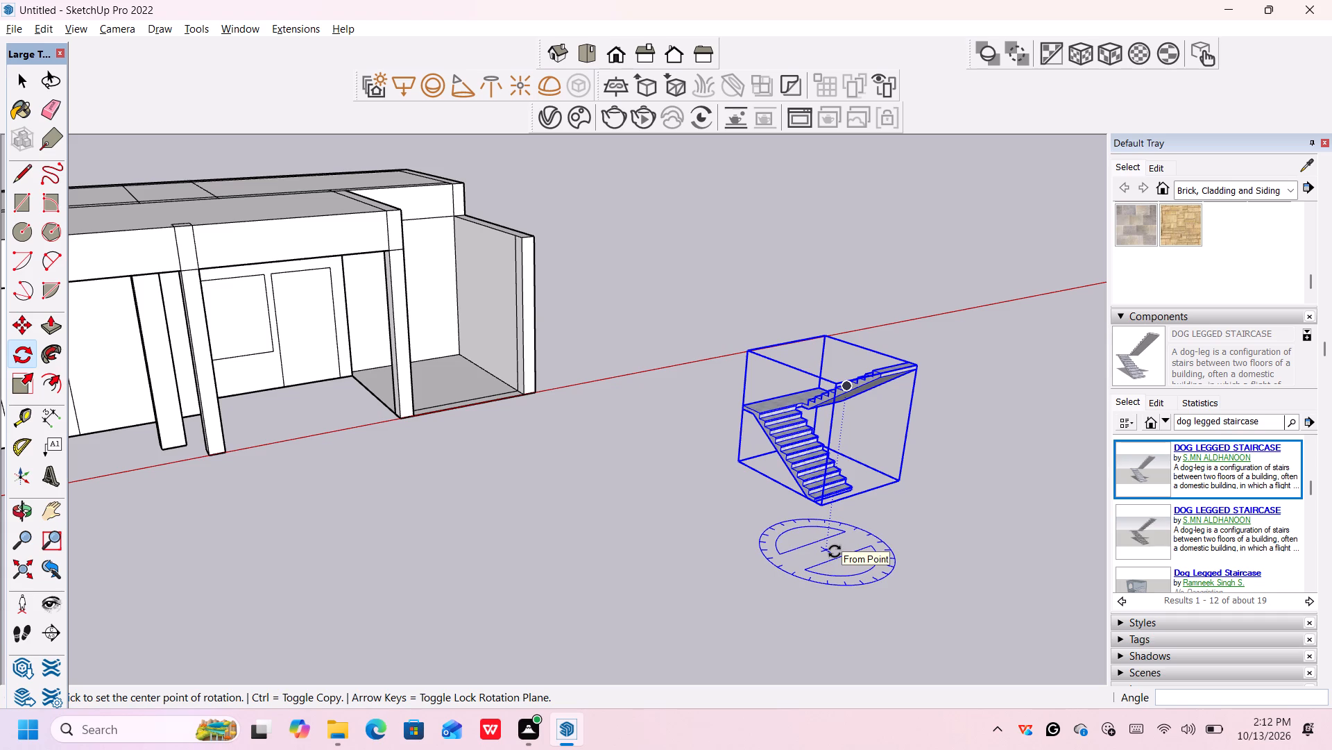
{"action": "key", "text": "space"}
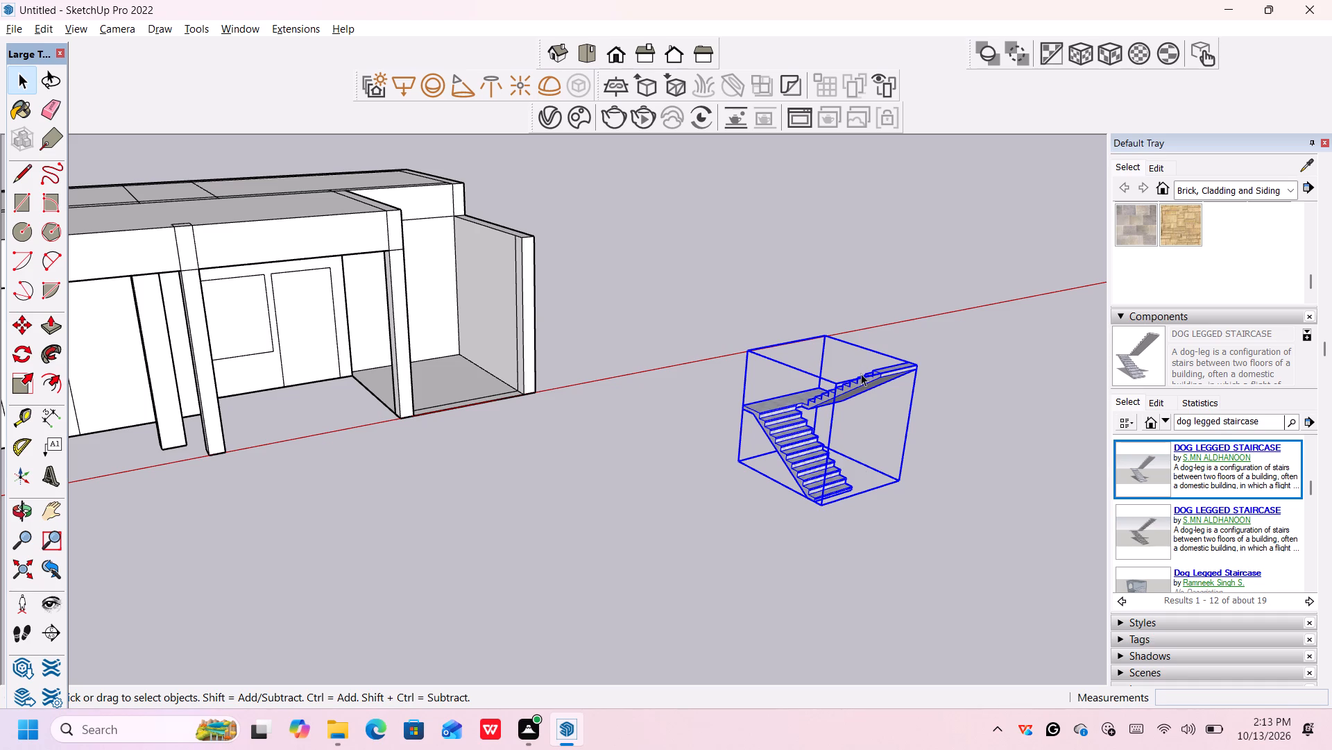
{"action": "left_click", "coordinate": [22, 353]}
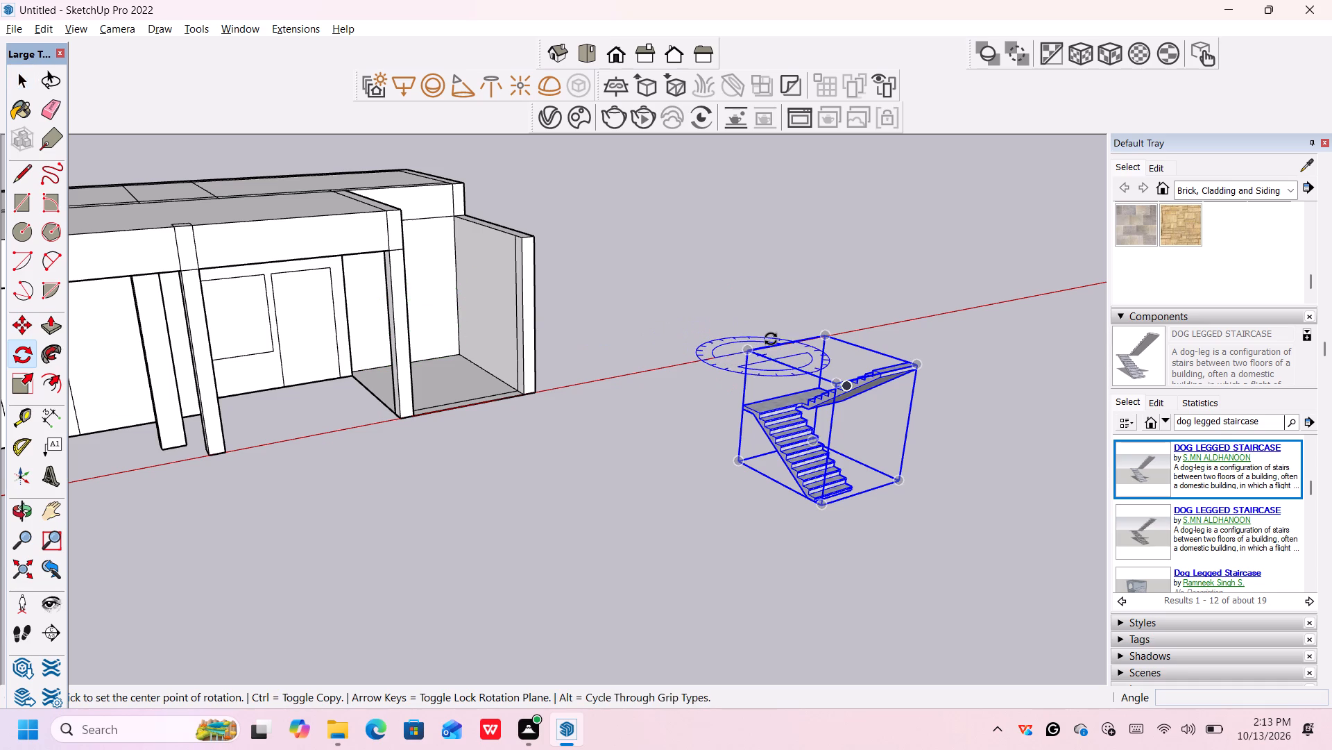
{"action": "left_click", "coordinate": [774, 347]}
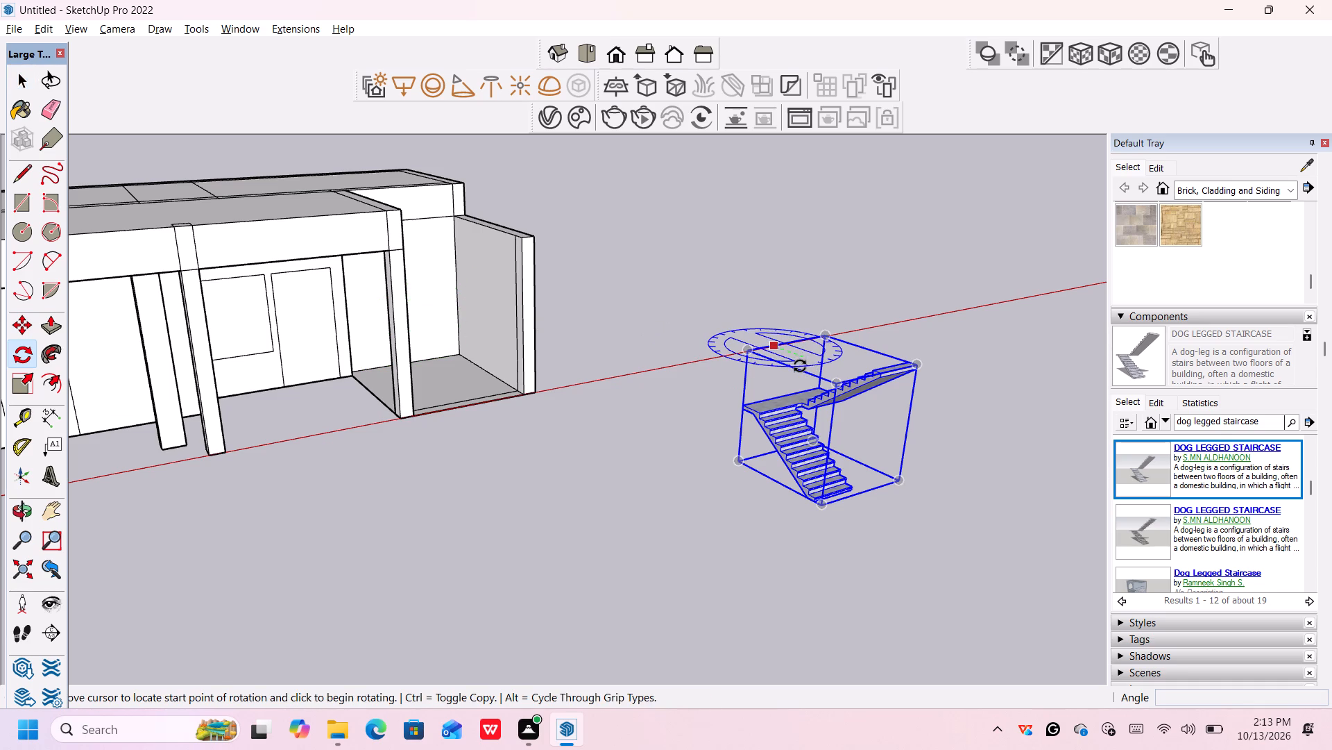
{"action": "left_click", "coordinate": [803, 365]}
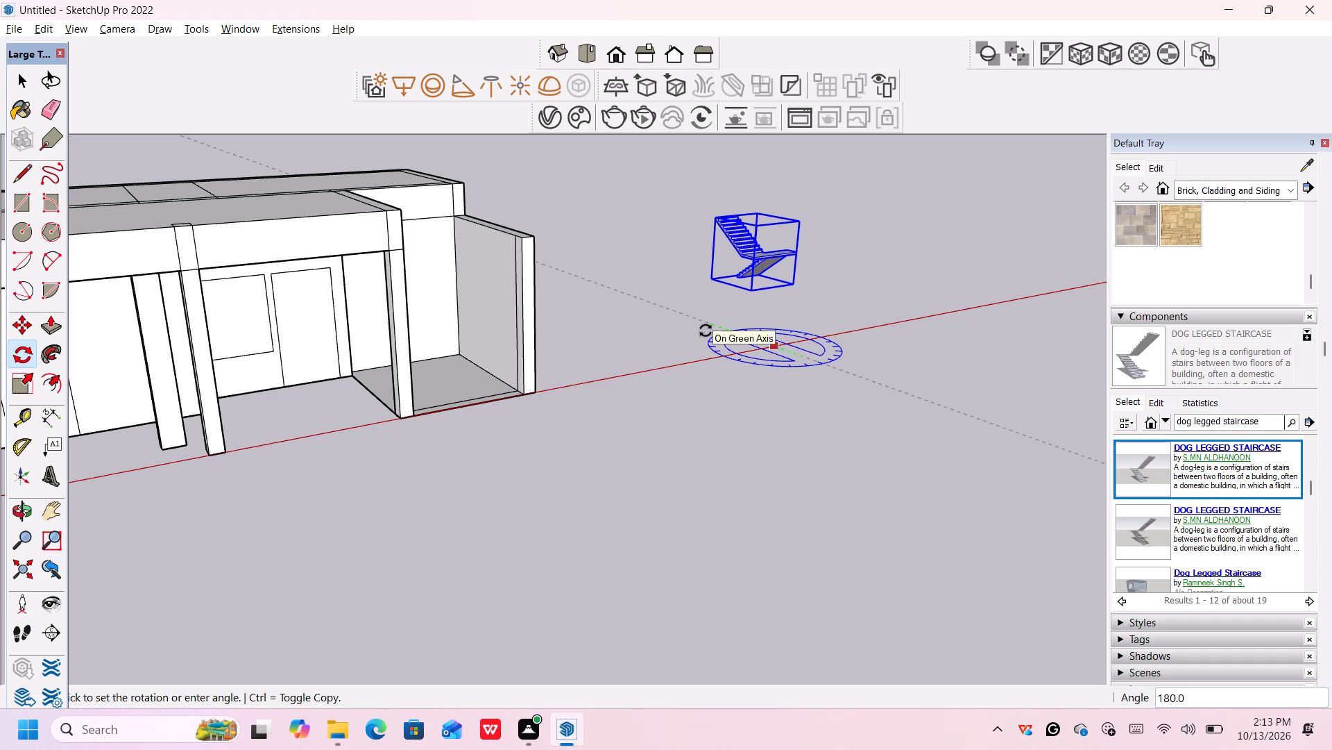
{"action": "scroll", "coordinate": [706, 331], "scroll_direction": "down", "scroll_amount": 1}
{"action": "scroll", "coordinate": [706, 331], "scroll_direction": "up", "scroll_amount": 3}
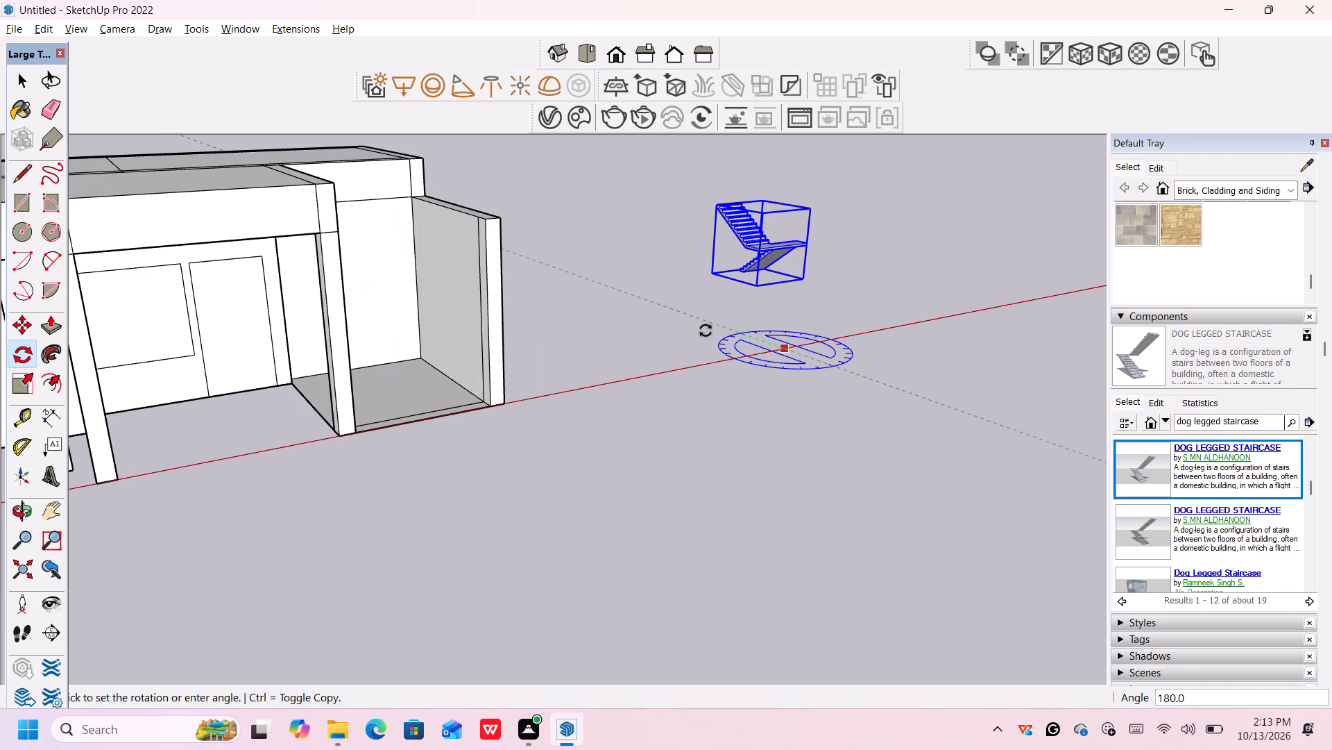
{"action": "left_click", "coordinate": [706, 331]}
{"action": "scroll", "coordinate": [753, 276], "scroll_direction": "up", "scroll_amount": 2}
{"action": "scroll", "coordinate": [755, 282], "scroll_direction": "down", "scroll_amount": 2}
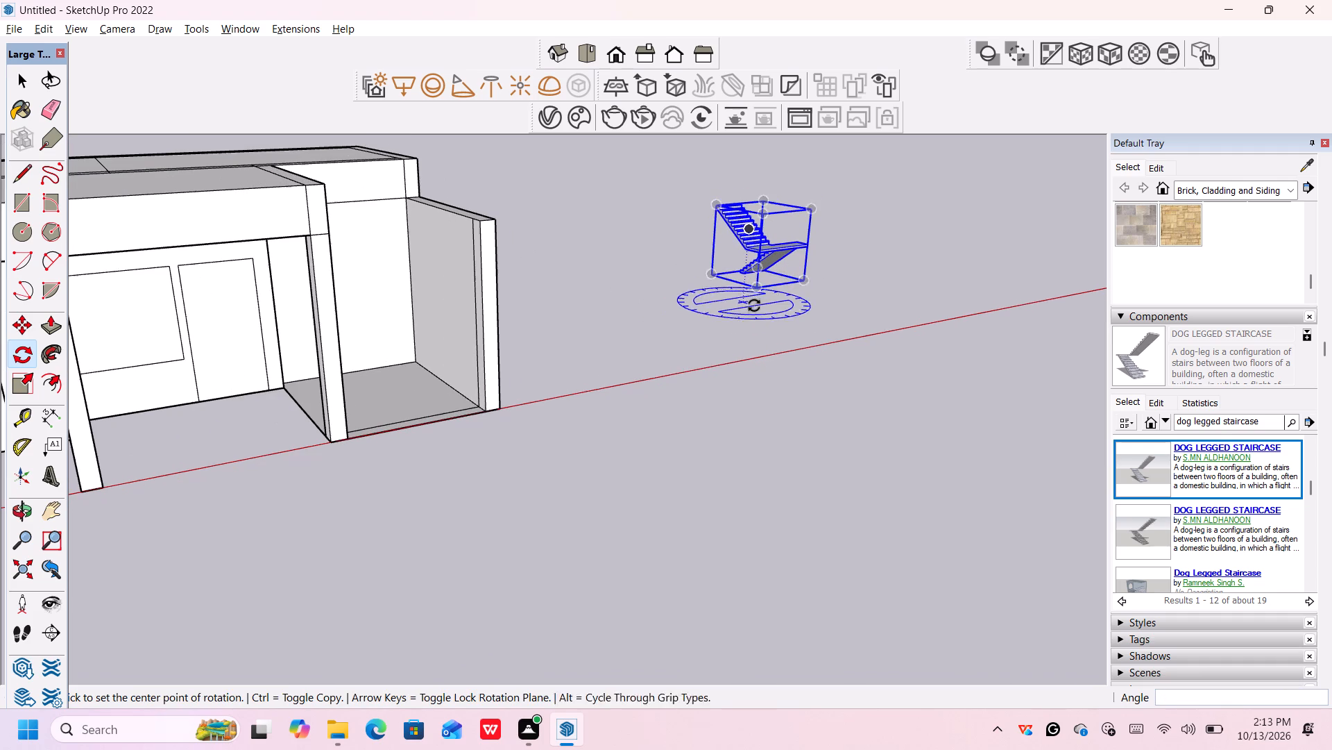
{"action": "key", "text": "space"}
Examine the rotated staircase against the side bay and look through the remaining dog legged staircase models in the component search.
{"action": "middle_click_drag", "start_coordinate": [755, 272], "coordinate": [751, 280]}
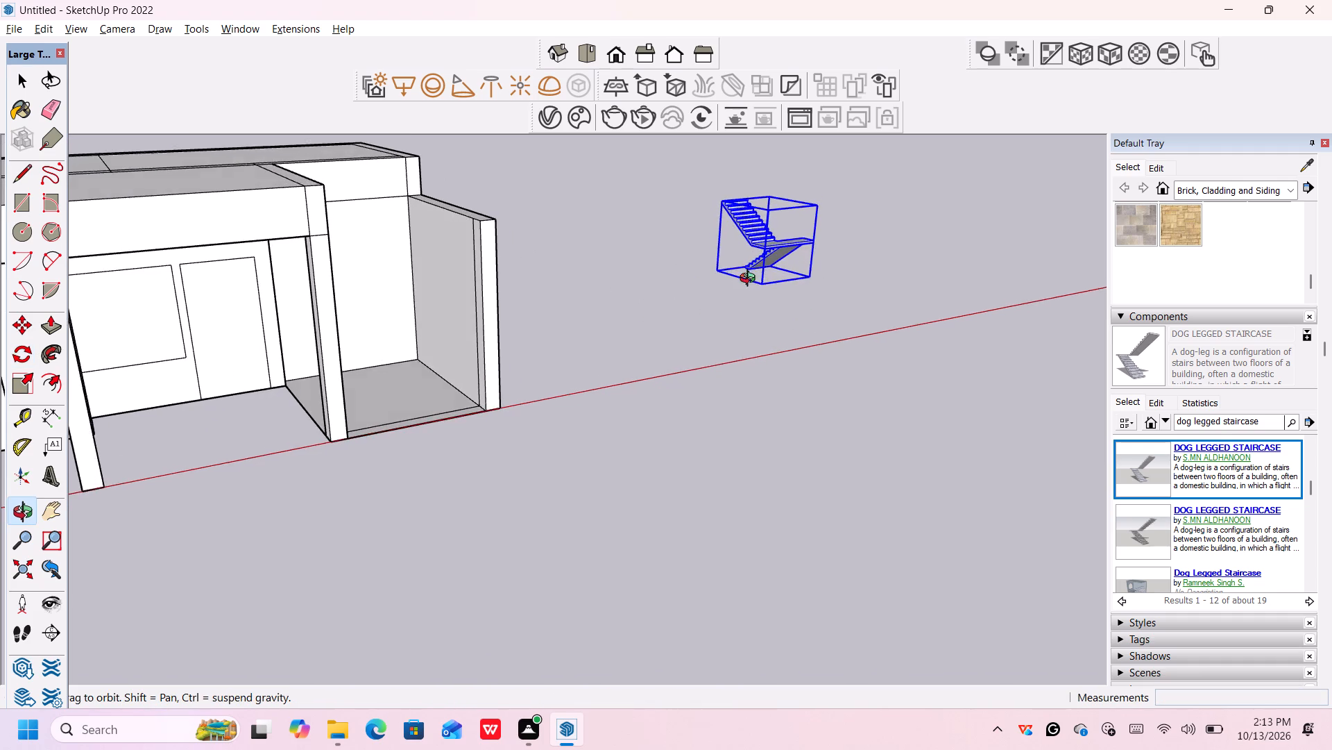
{"action": "middle_click_drag", "start_coordinate": [751, 280], "coordinate": [720, 273]}
{"action": "scroll", "coordinate": [808, 281], "scroll_direction": "up", "scroll_amount": 1}
{"action": "scroll", "coordinate": [863, 269], "scroll_direction": "up", "scroll_amount": 1}
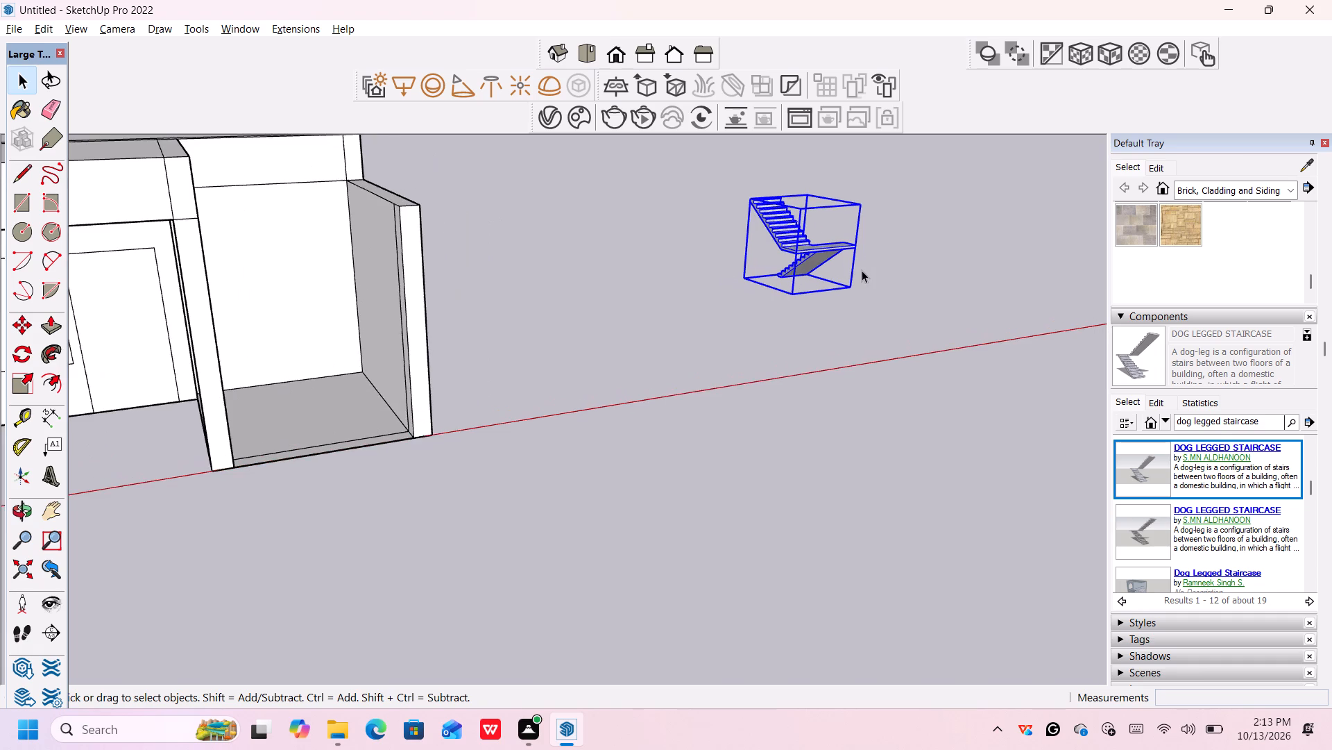
{"action": "scroll", "coordinate": [860, 270], "scroll_direction": "down", "scroll_amount": 2}
{"action": "scroll", "coordinate": [860, 270], "scroll_direction": "up", "scroll_amount": 1}
{"action": "scroll", "coordinate": [858, 272], "scroll_direction": "down", "scroll_amount": 2}
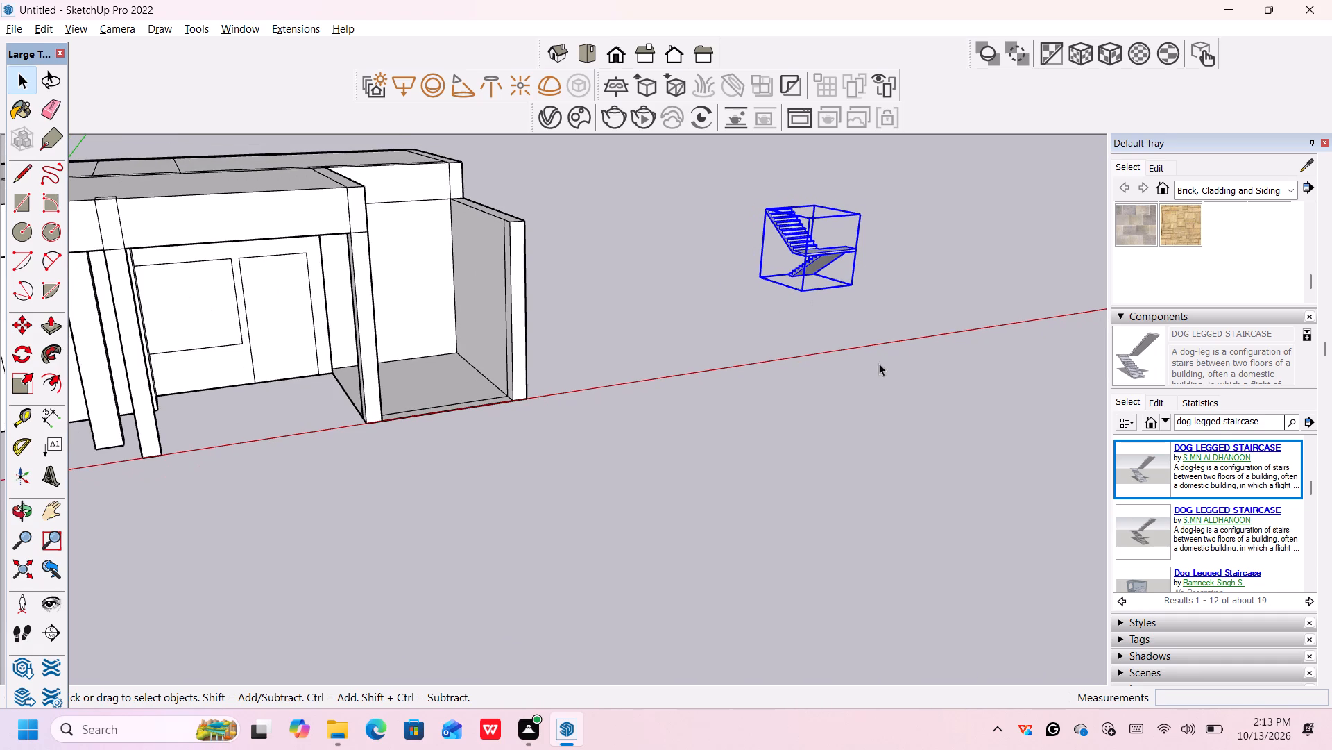
{"action": "scroll", "coordinate": [1159, 523], "scroll_direction": "down", "scroll_amount": 4}
{"action": "scroll", "coordinate": [1159, 522], "scroll_direction": "up", "scroll_amount": 1}
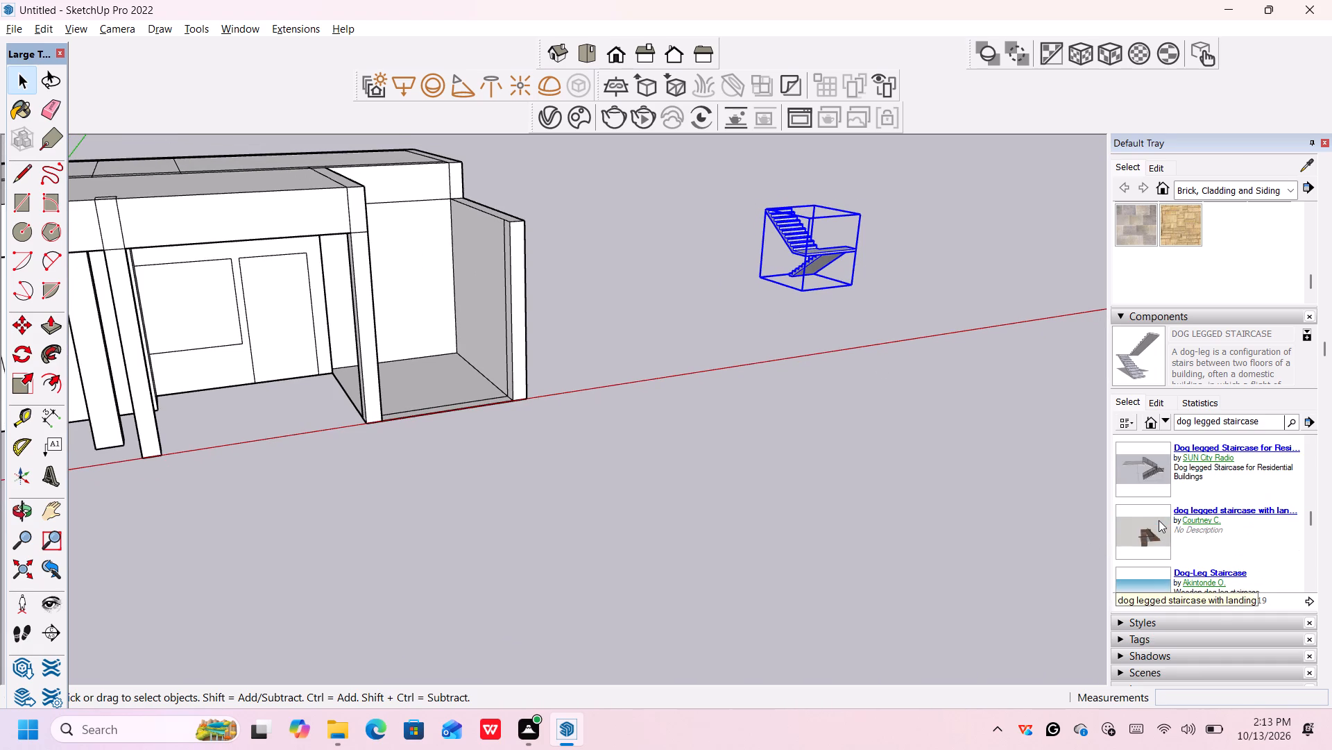
{"action": "scroll", "coordinate": [1159, 520], "scroll_direction": "down", "scroll_amount": 5}
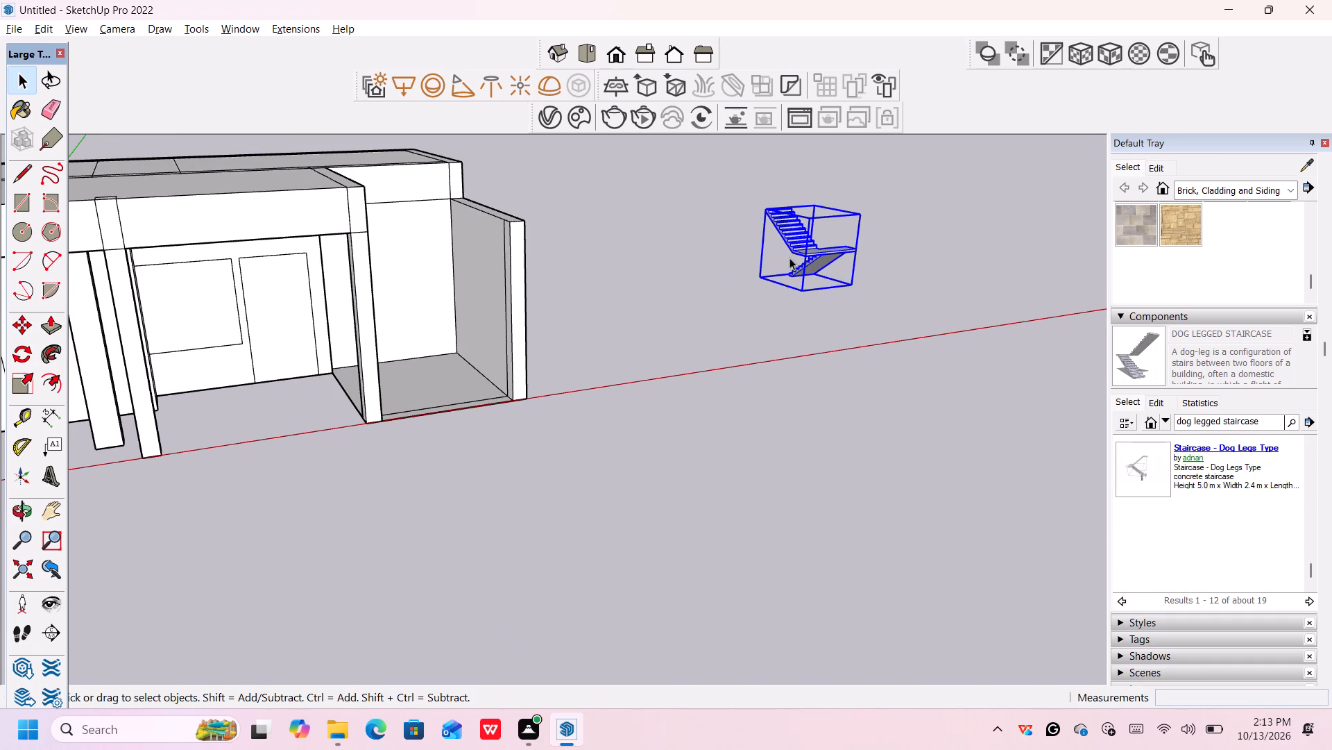
Copy the rotated dog-legged staircase from its base corner onto the side bay's floor, about 48' 8" away.
{"action": "middle_click_drag", "start_coordinate": [789, 258], "coordinate": [776, 242]}
{"action": "scroll", "coordinate": [796, 274], "scroll_direction": "up", "scroll_amount": 4}
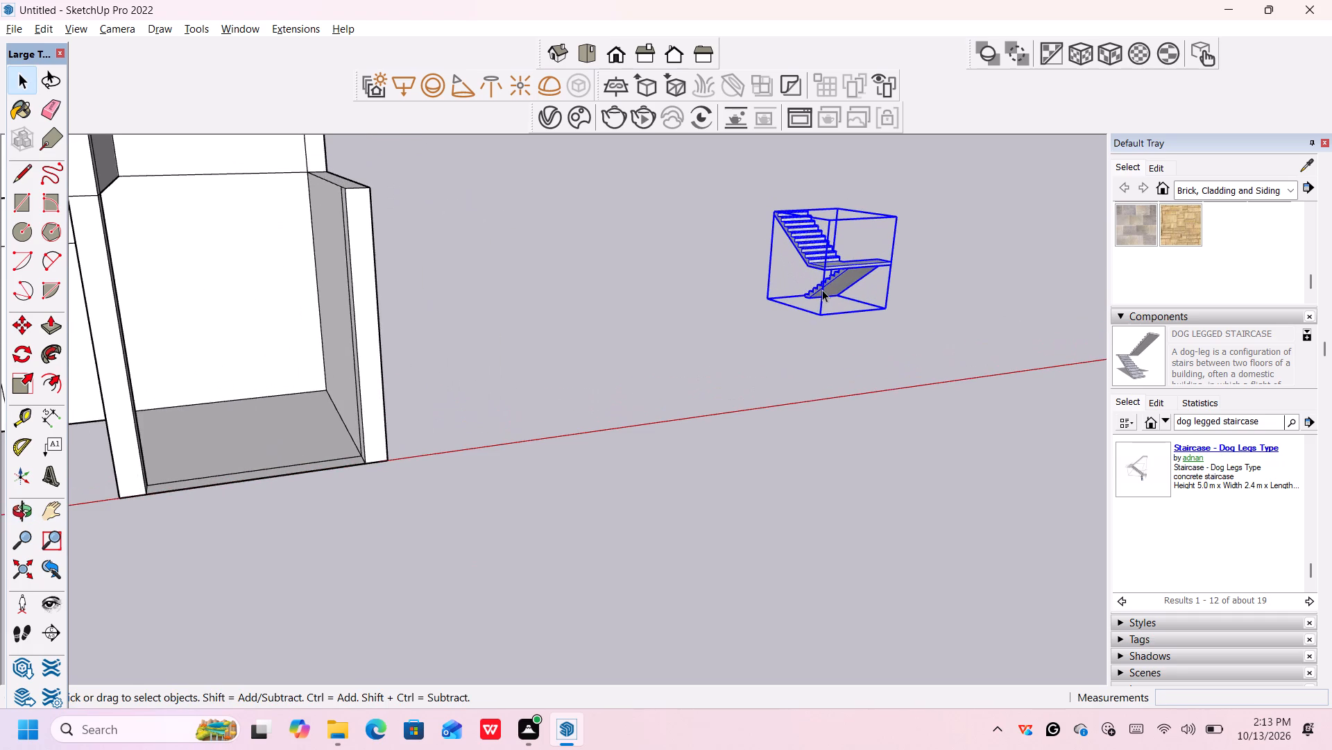
{"action": "middle_click_drag", "start_coordinate": [822, 290], "coordinate": [815, 285]}
{"action": "scroll", "coordinate": [815, 284], "scroll_direction": "down", "scroll_amount": 4}
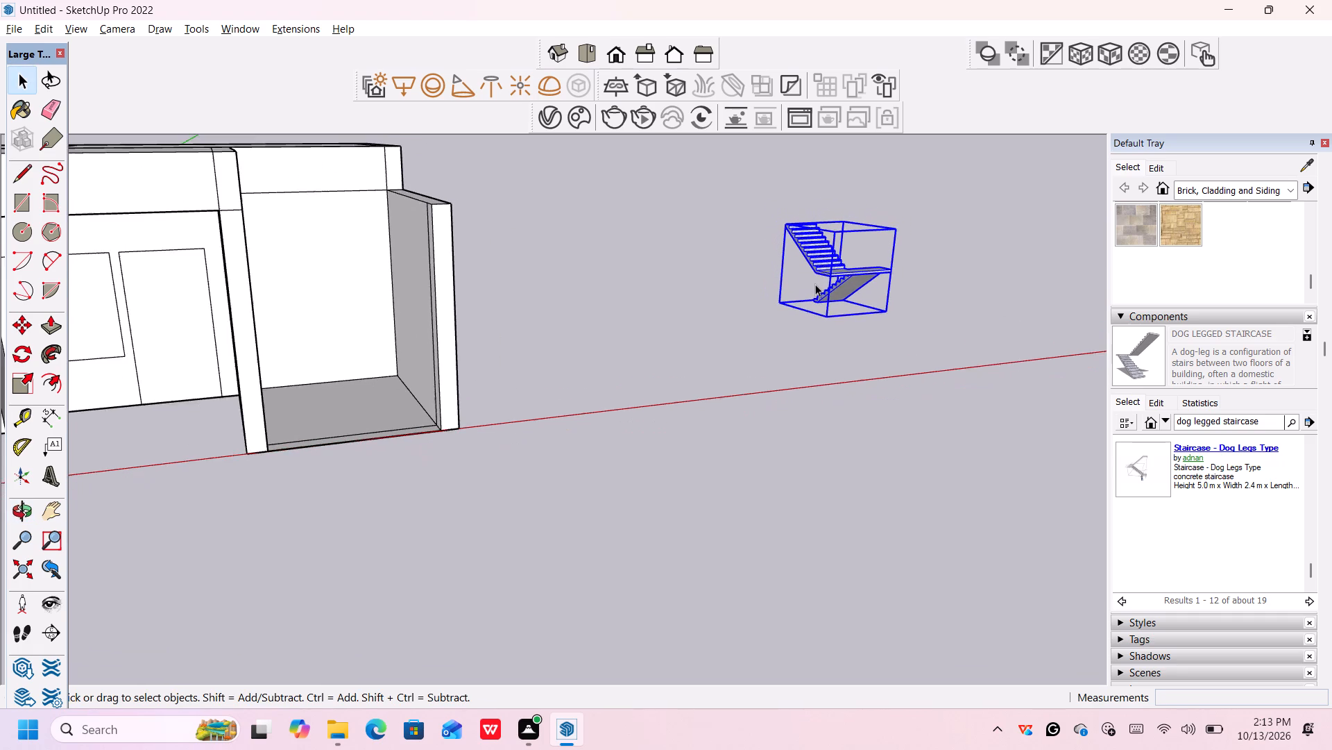
{"action": "scroll", "coordinate": [815, 284], "scroll_direction": "down", "scroll_amount": 1}
{"action": "scroll", "coordinate": [815, 289], "scroll_direction": "up", "scroll_amount": 4}
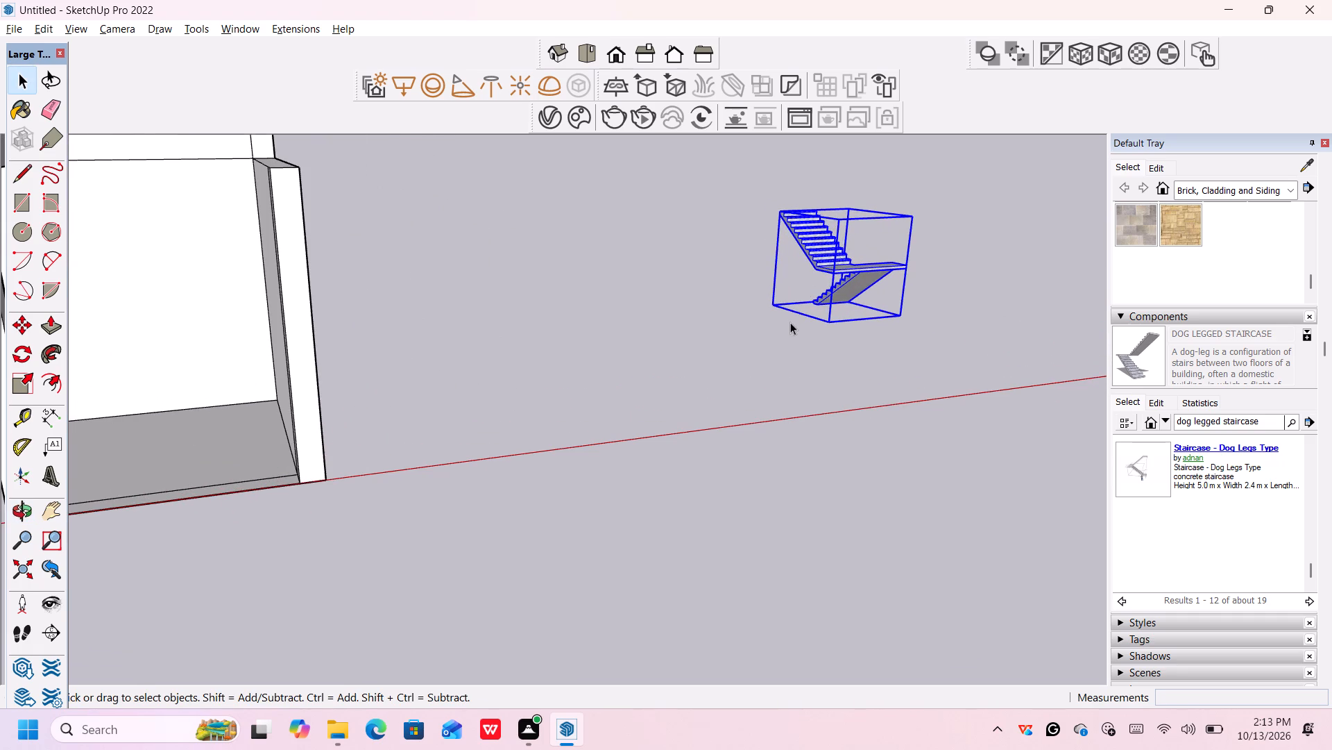
{"action": "key", "text": "m"}
{"action": "left_click", "coordinate": [772, 306]}
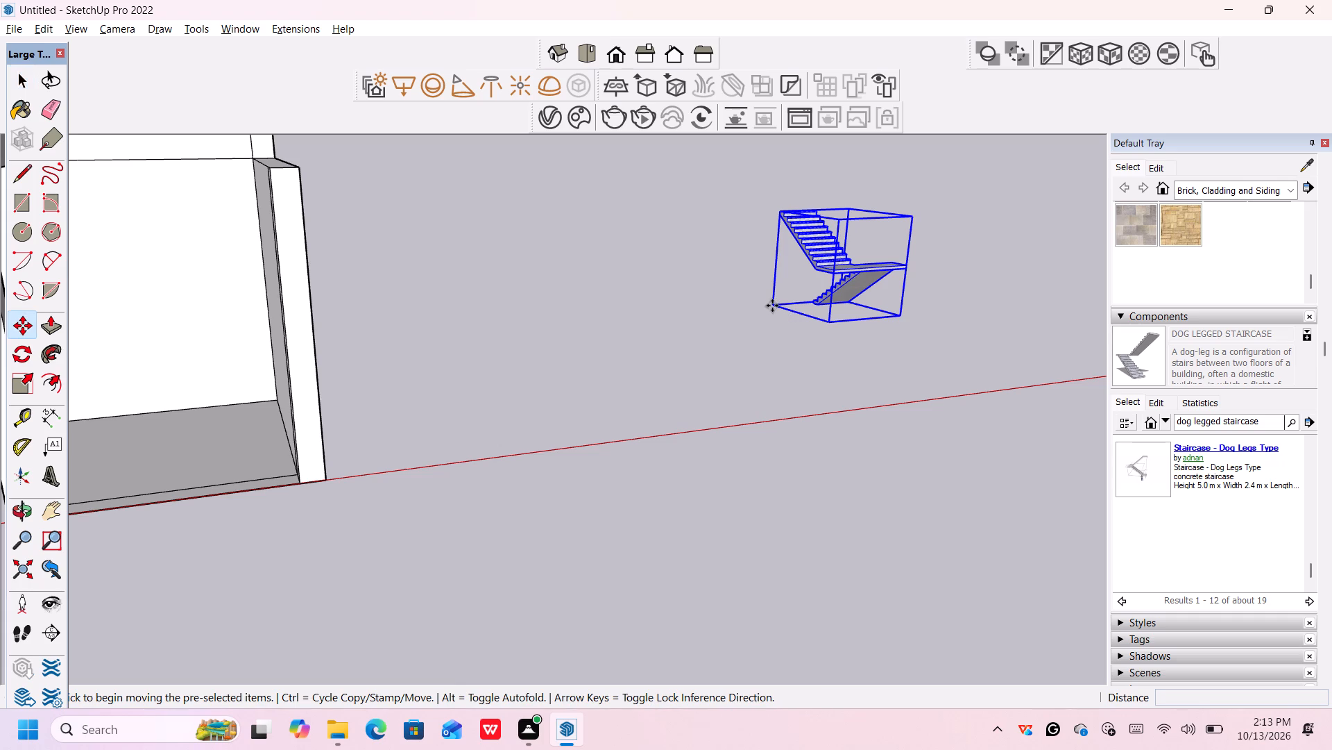
{"action": "scroll", "coordinate": [110, 506], "scroll_direction": "down", "scroll_amount": 8}
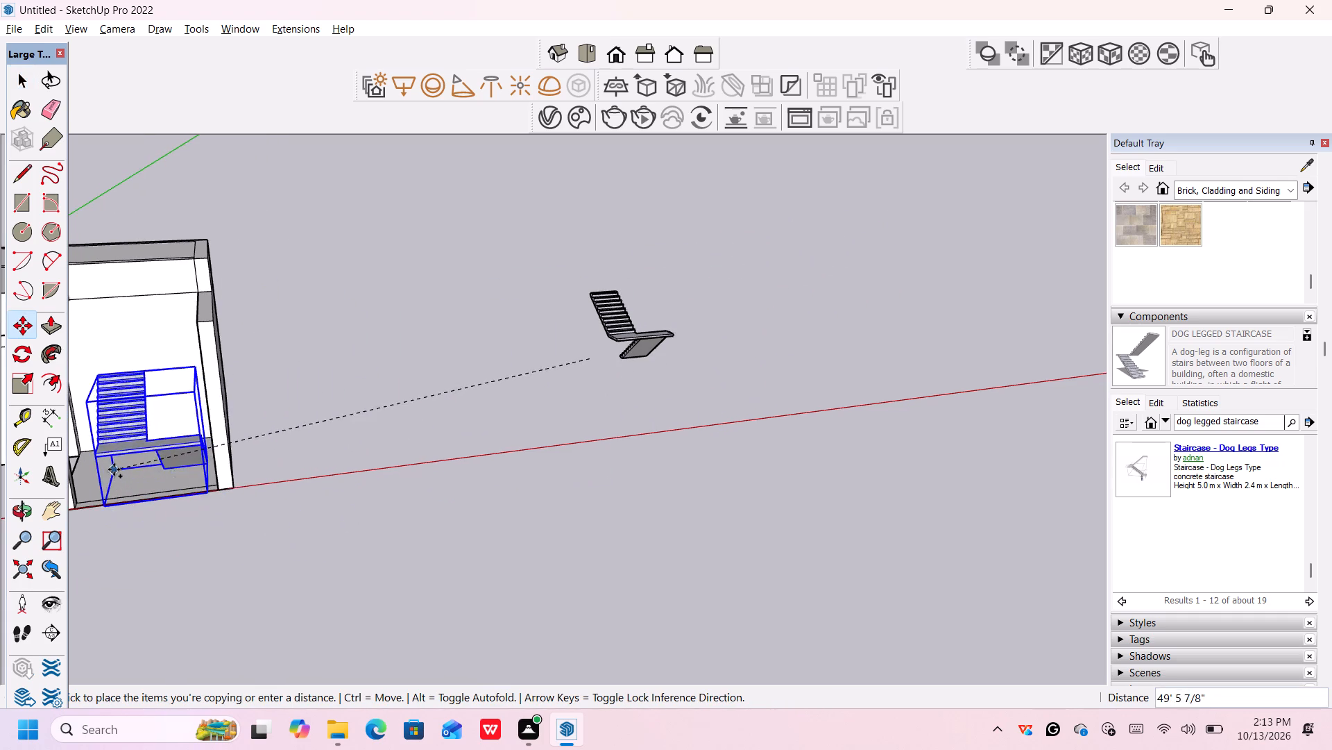
{"action": "middle_click_drag", "start_coordinate": [114, 469], "coordinate": [391, 506]}
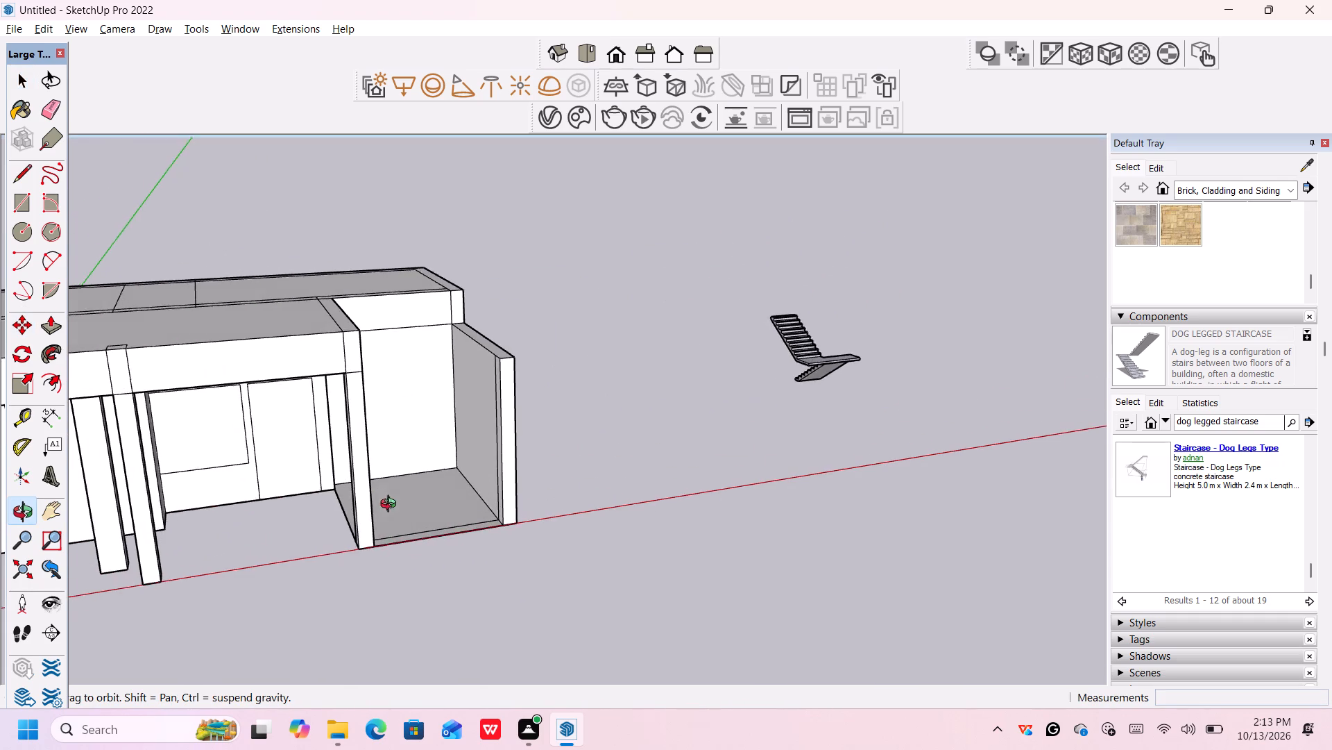
{"action": "middle_click_drag", "start_coordinate": [391, 506], "coordinate": [518, 517]}
{"action": "scroll", "coordinate": [393, 503], "scroll_direction": "up", "scroll_amount": 4}
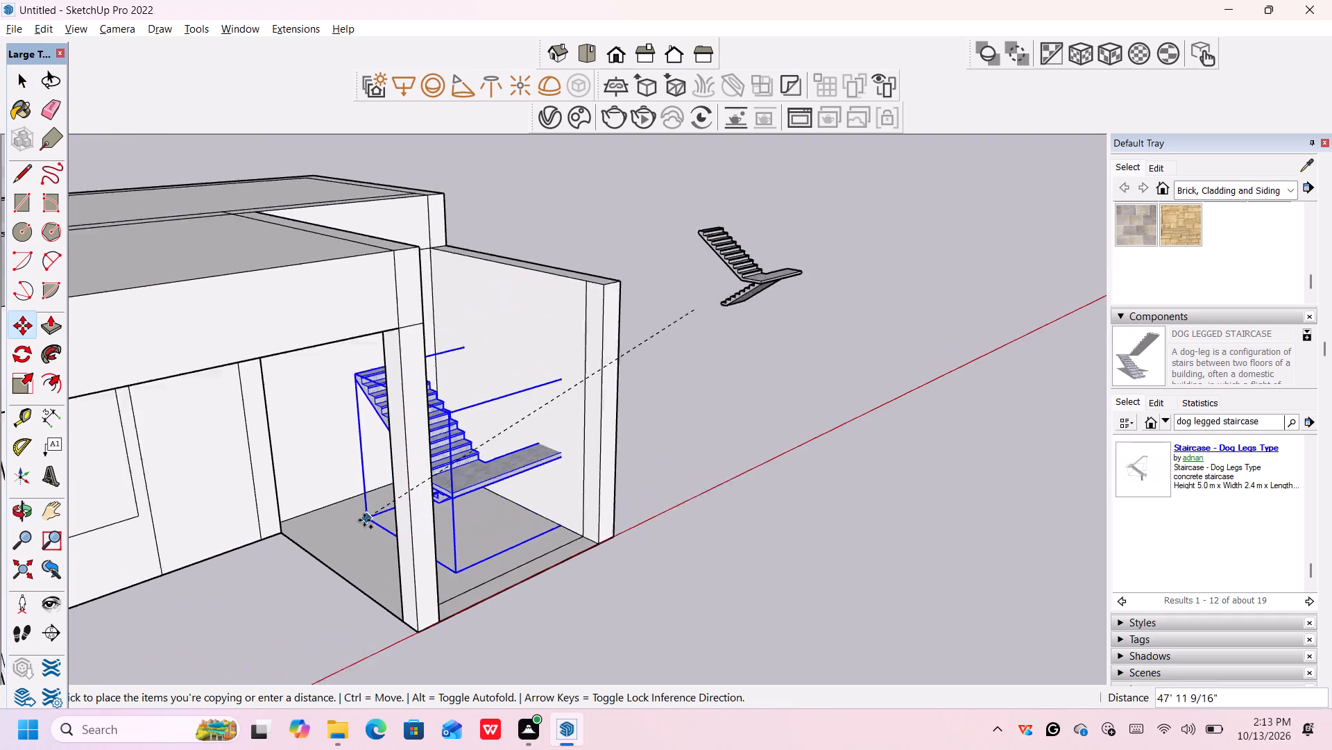
{"action": "scroll", "coordinate": [364, 520], "scroll_direction": "up", "scroll_amount": 5}
{"action": "middle_click_drag", "start_coordinate": [365, 521], "coordinate": [454, 508]}
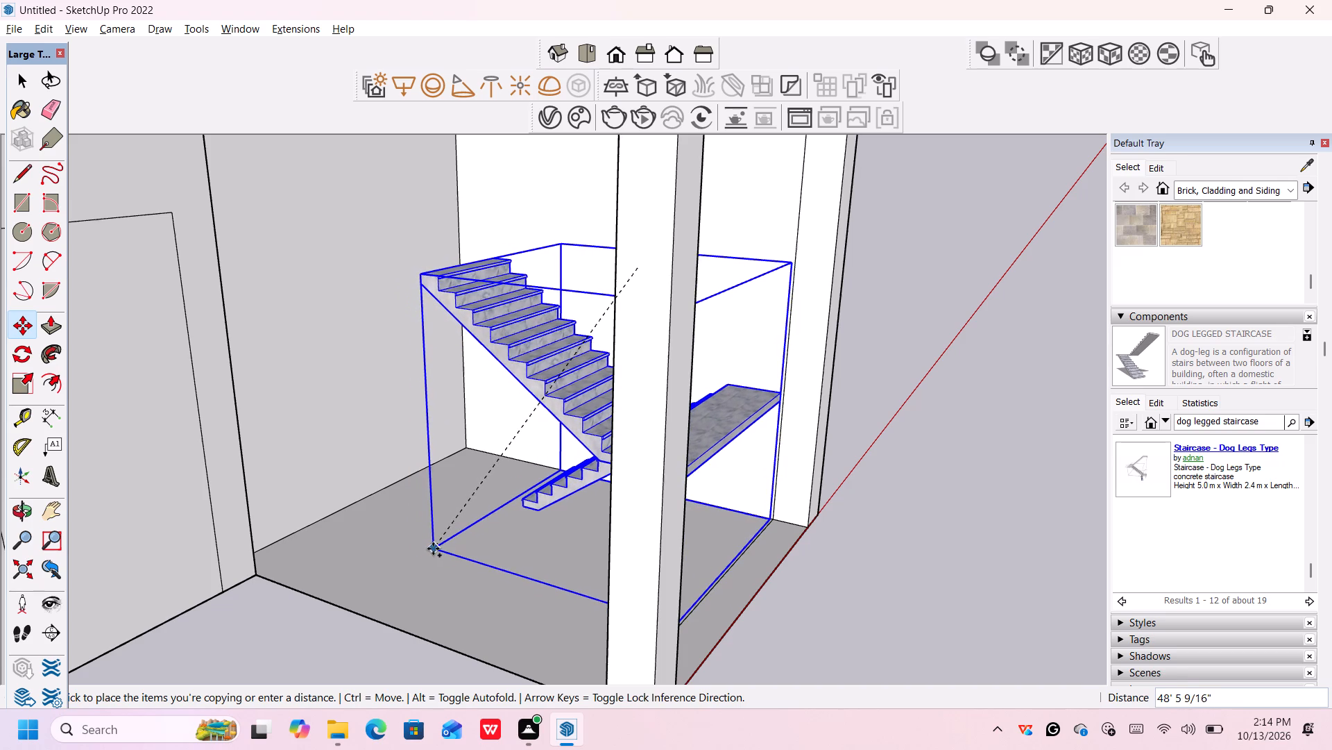
{"action": "left_click", "coordinate": [429, 551]}
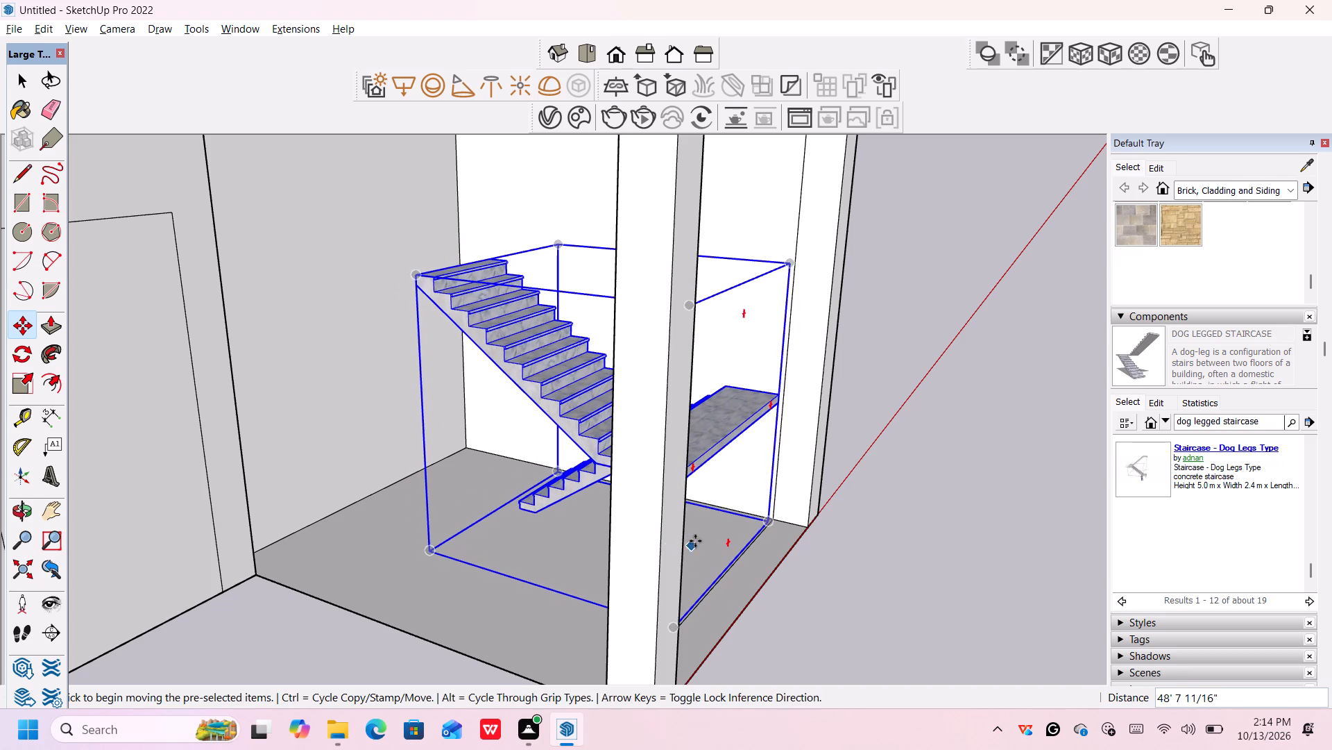
Move the copied staircase so its outer front base corner meets the floor line's endpoint at the bay's outer wall.
{"action": "scroll", "coordinate": [914, 525], "scroll_direction": "up", "scroll_amount": 5}
{"action": "scroll", "coordinate": [678, 529], "scroll_direction": "up", "scroll_amount": 5}
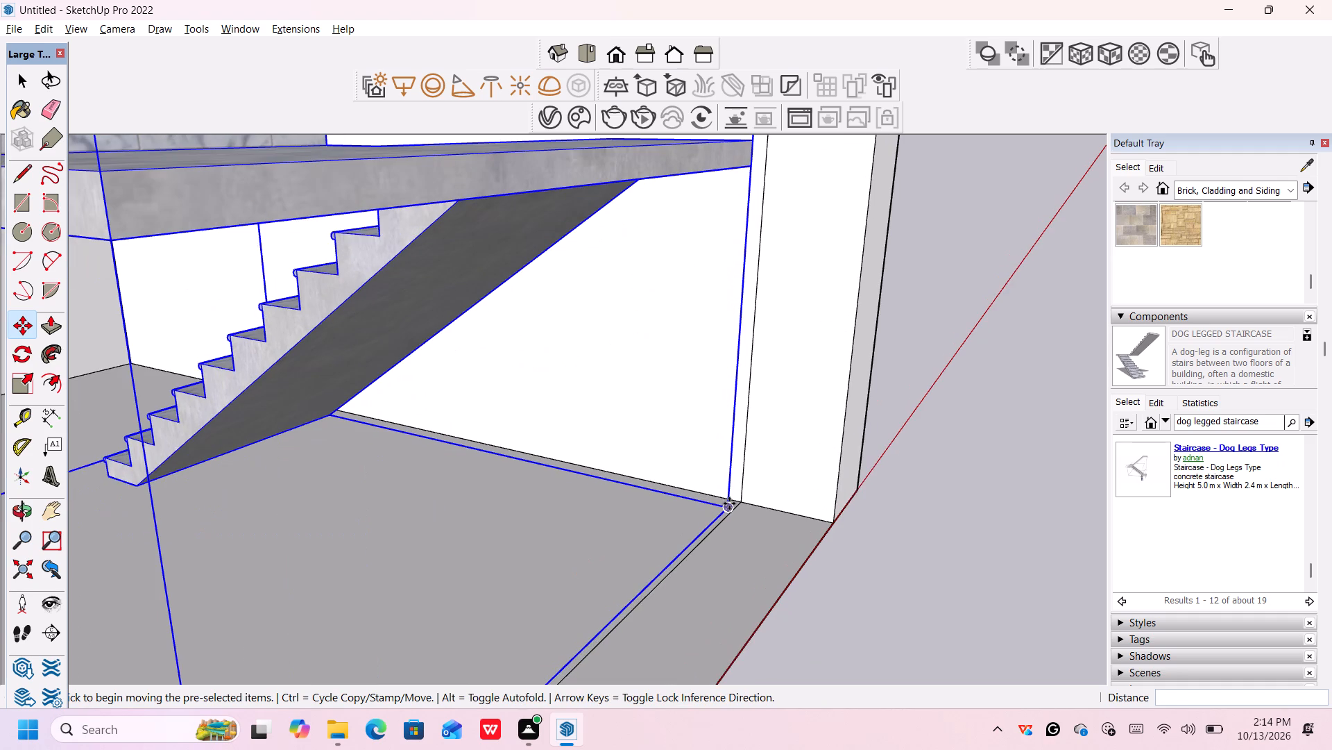
{"action": "left_click", "coordinate": [728, 507]}
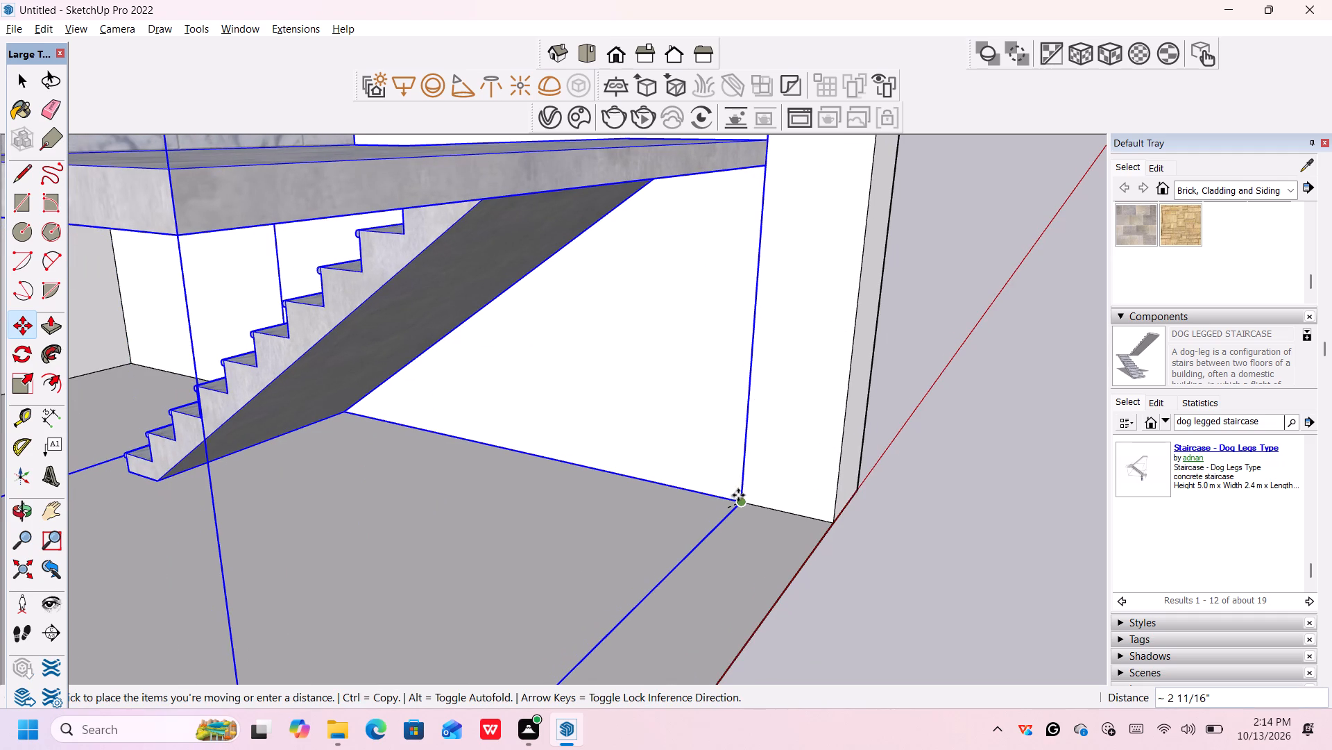
{"action": "left_click", "coordinate": [740, 499]}
Move the staircase 1' along the green axis, deeper into the side bay.
{"action": "scroll", "coordinate": [738, 498], "scroll_direction": "down", "scroll_amount": 20}
{"action": "scroll", "coordinate": [738, 498], "scroll_direction": "down", "scroll_amount": 4}
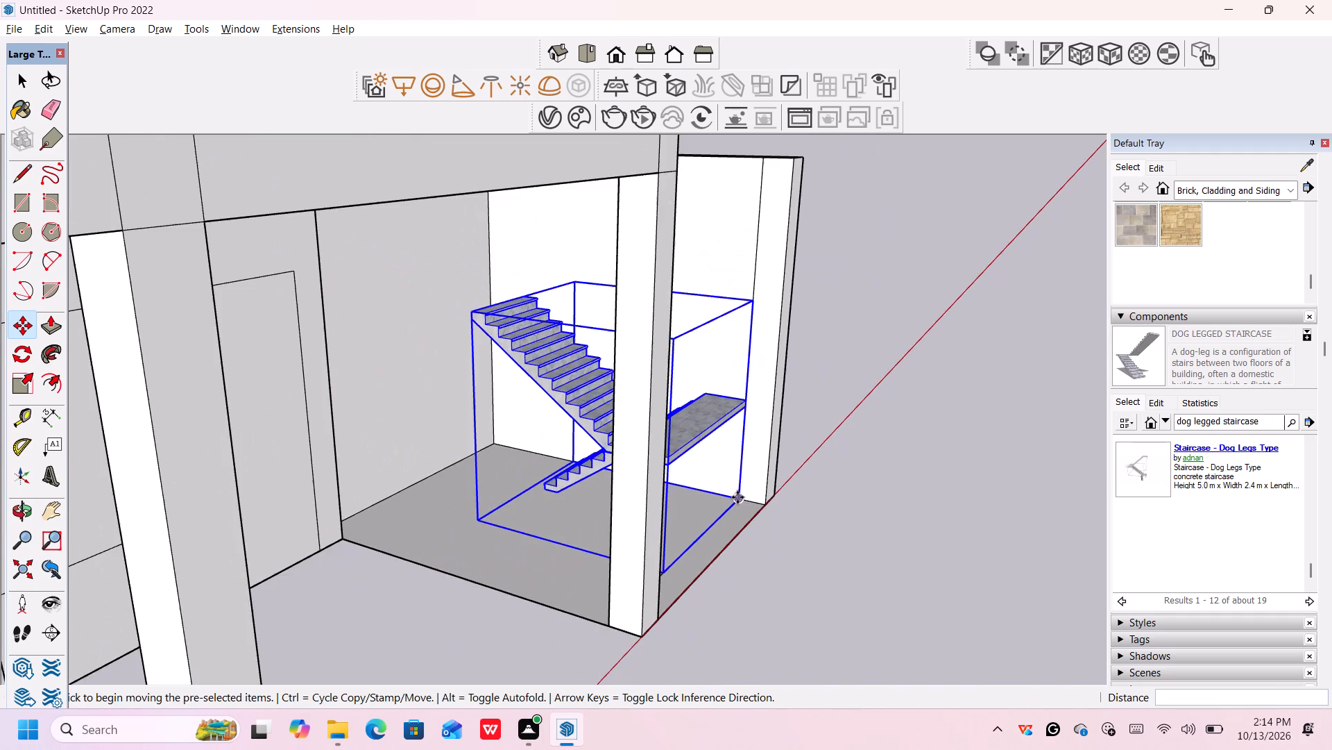
{"action": "scroll", "coordinate": [331, 453], "scroll_direction": "down", "scroll_amount": 2}
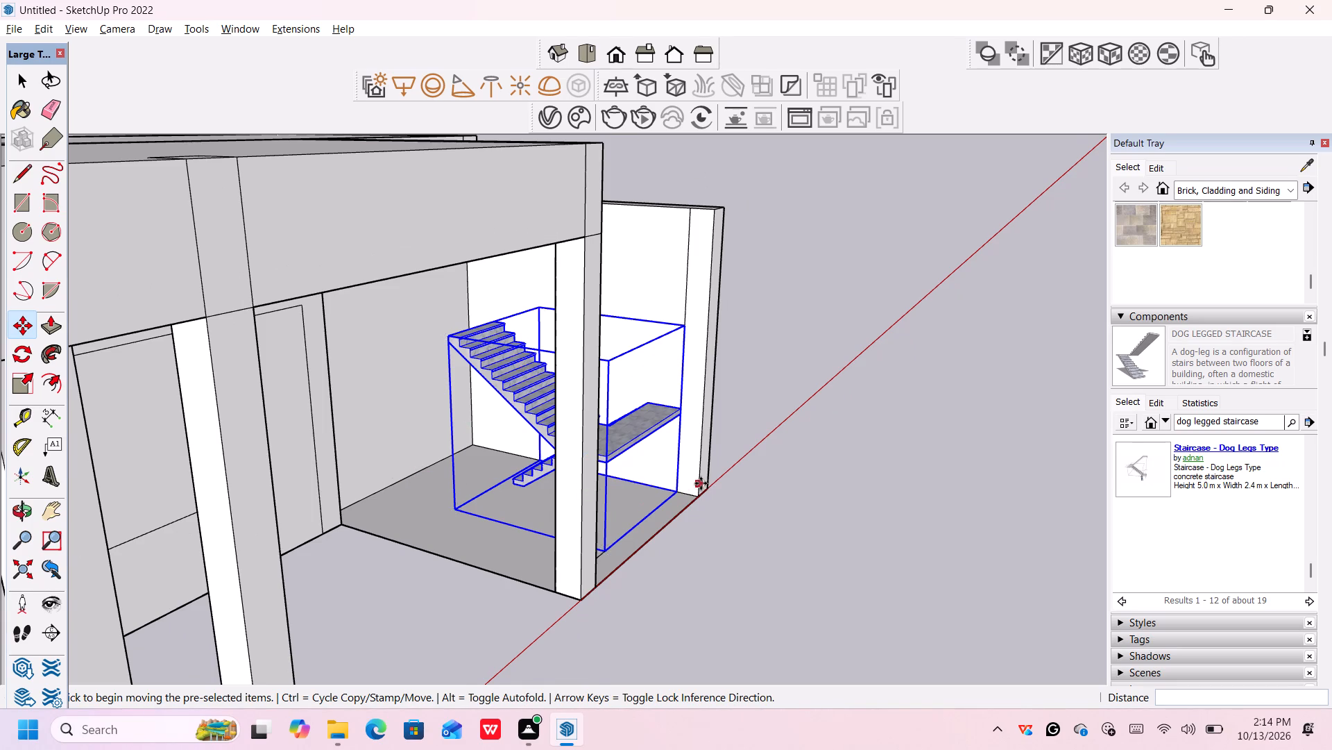
{"action": "scroll", "coordinate": [701, 486], "scroll_direction": "up", "scroll_amount": 8}
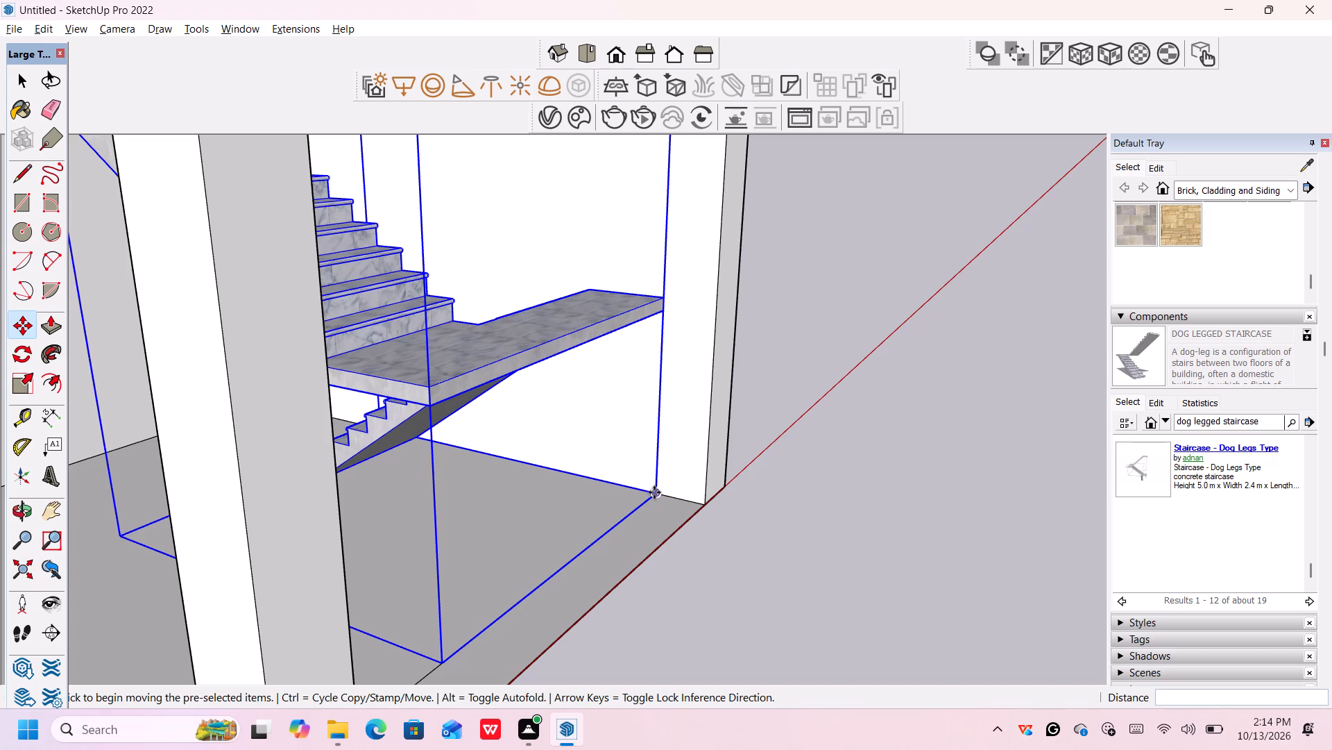
{"action": "left_click", "coordinate": [655, 492]}
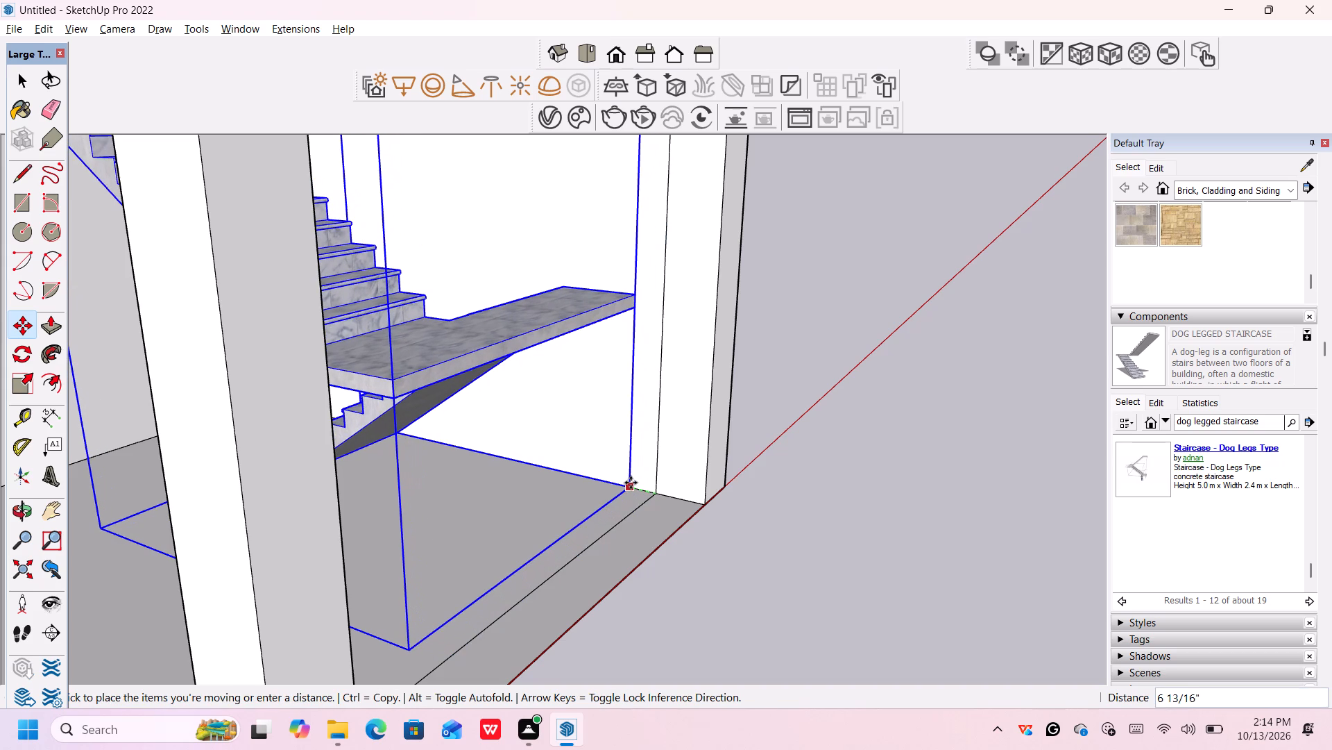
{"action": "type", "text": "1'"}
{"action": "key", "text": "Return"}
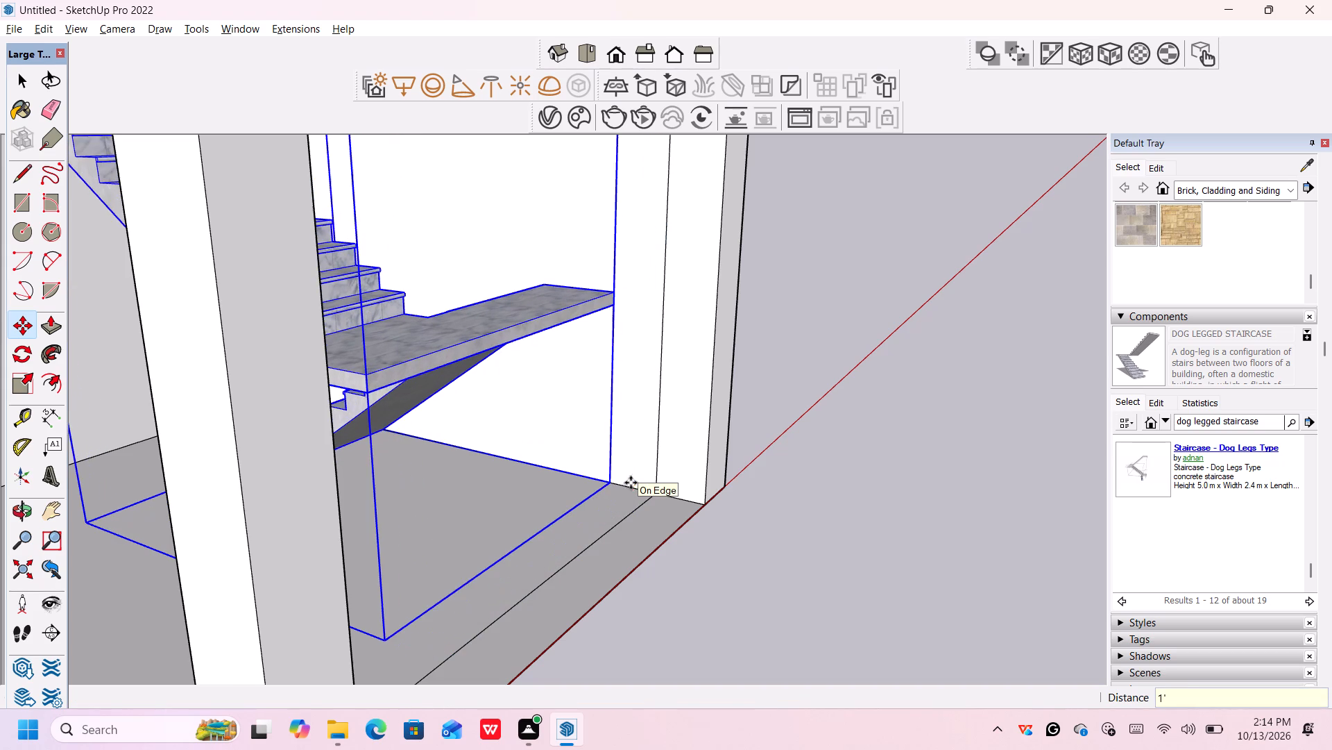
Scale the staircase's height by about 1.64 to reach the top of the bay's outer wall.
{"action": "scroll", "coordinate": [676, 533], "scroll_direction": "down", "scroll_amount": 8}
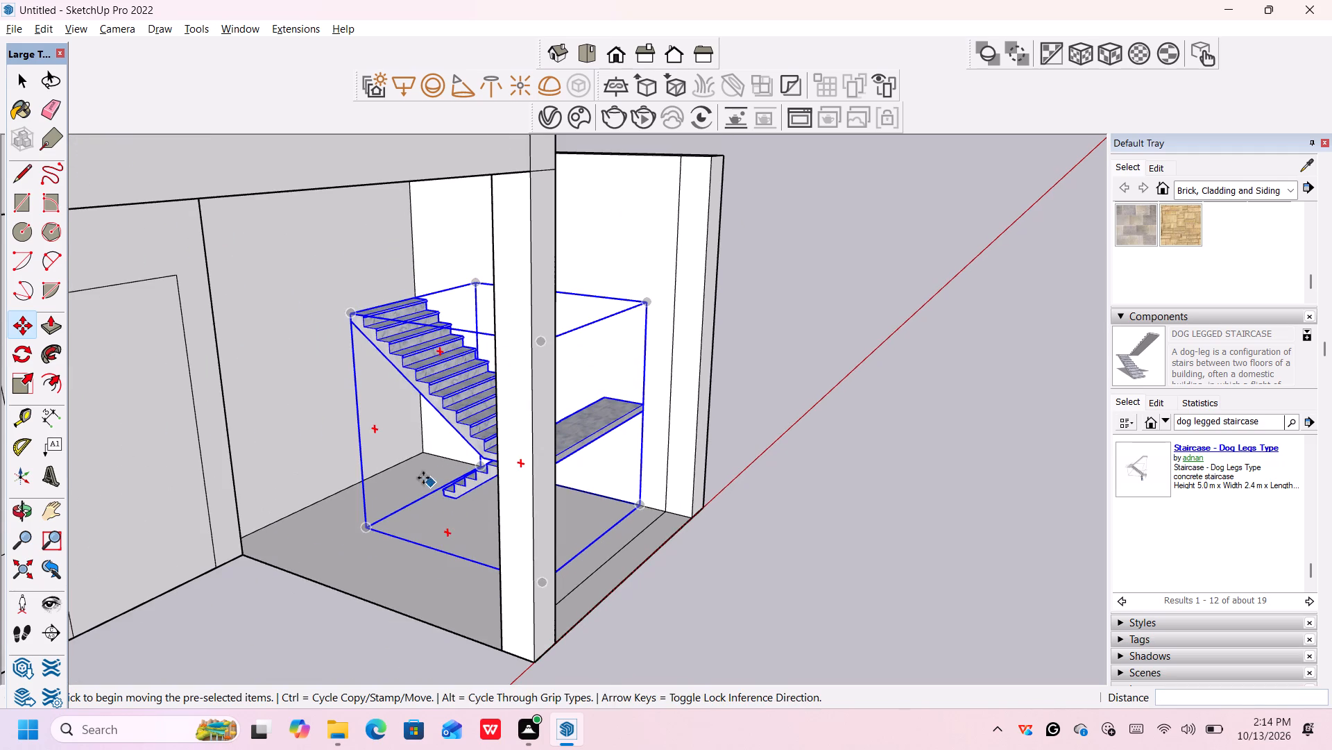
{"action": "middle_click_drag", "start_coordinate": [422, 476], "coordinate": [393, 473]}
{"action": "scroll", "coordinate": [403, 472], "scroll_direction": "up", "scroll_amount": 2}
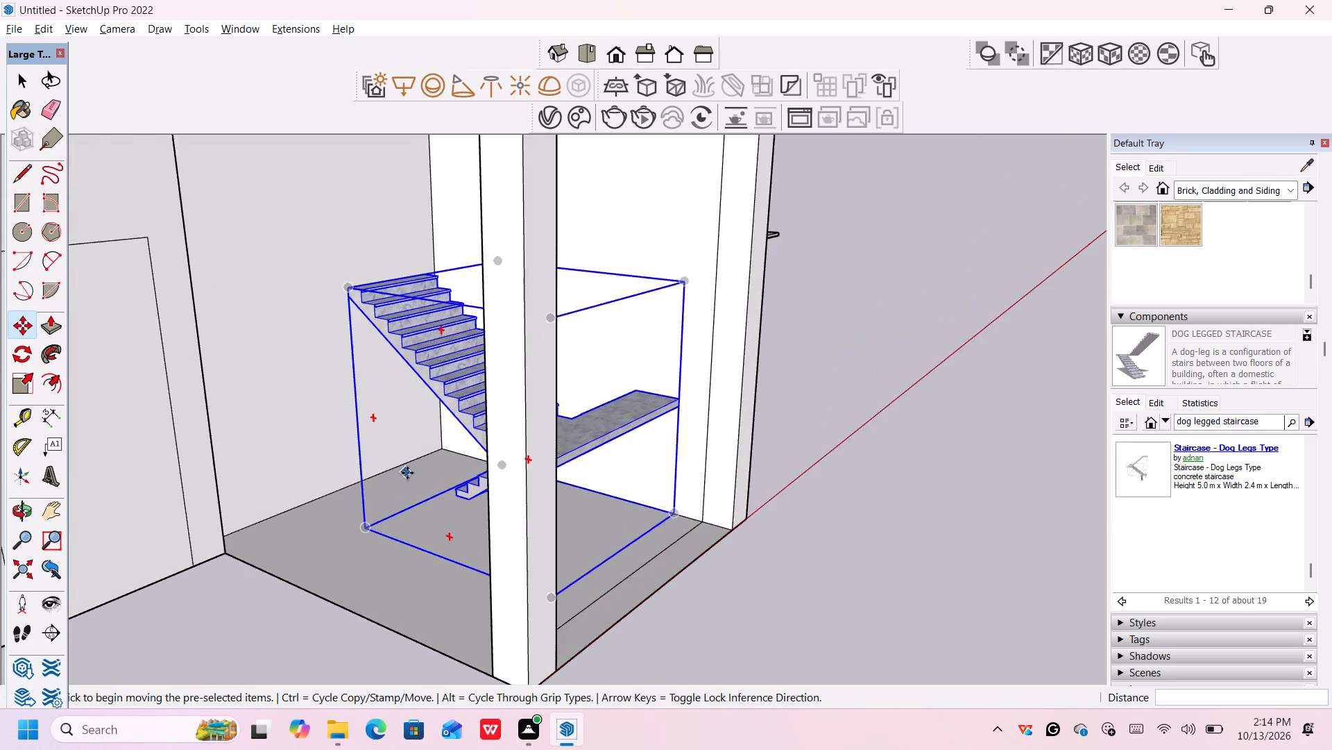
{"action": "scroll", "coordinate": [407, 473], "scroll_direction": "up", "scroll_amount": 1}
{"action": "scroll", "coordinate": [721, 517], "scroll_direction": "down", "scroll_amount": 2}
{"action": "middle_click_drag", "start_coordinate": [722, 517], "coordinate": [715, 519]}
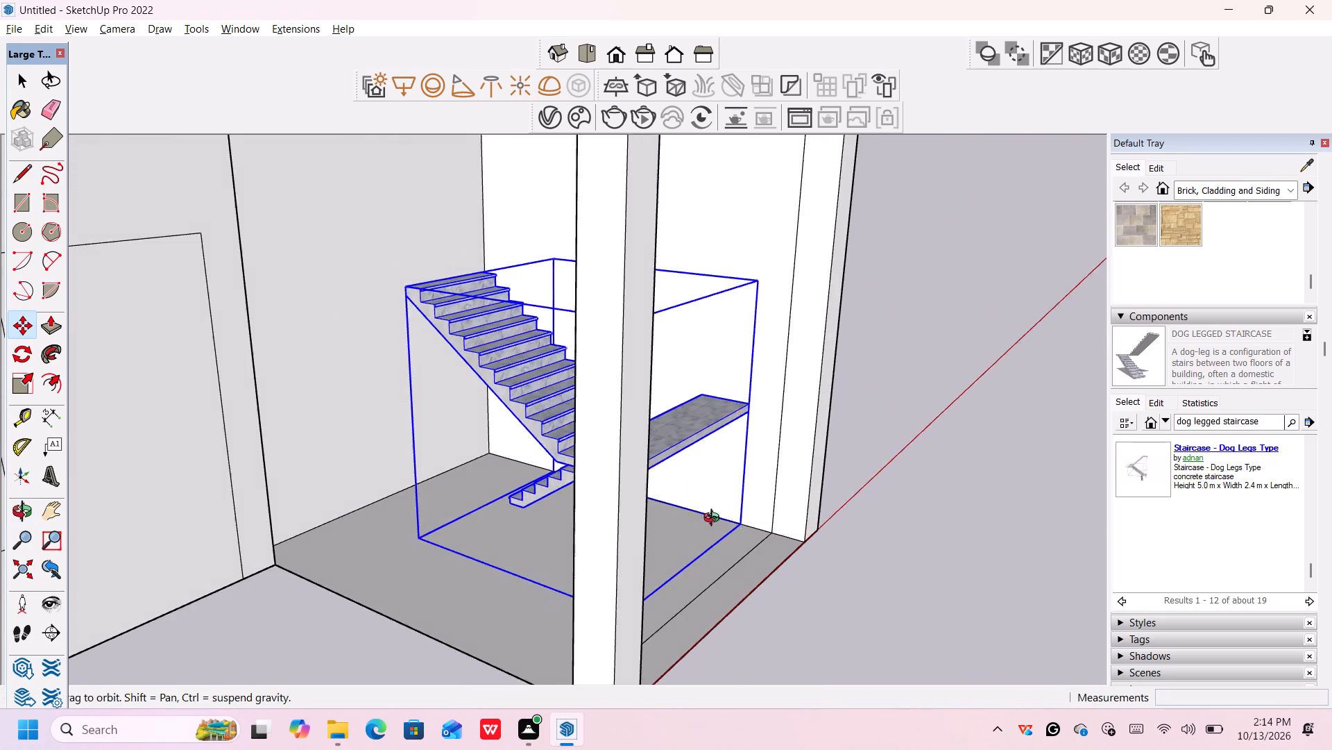
{"action": "middle_click_drag", "start_coordinate": [715, 519], "coordinate": [441, 562]}
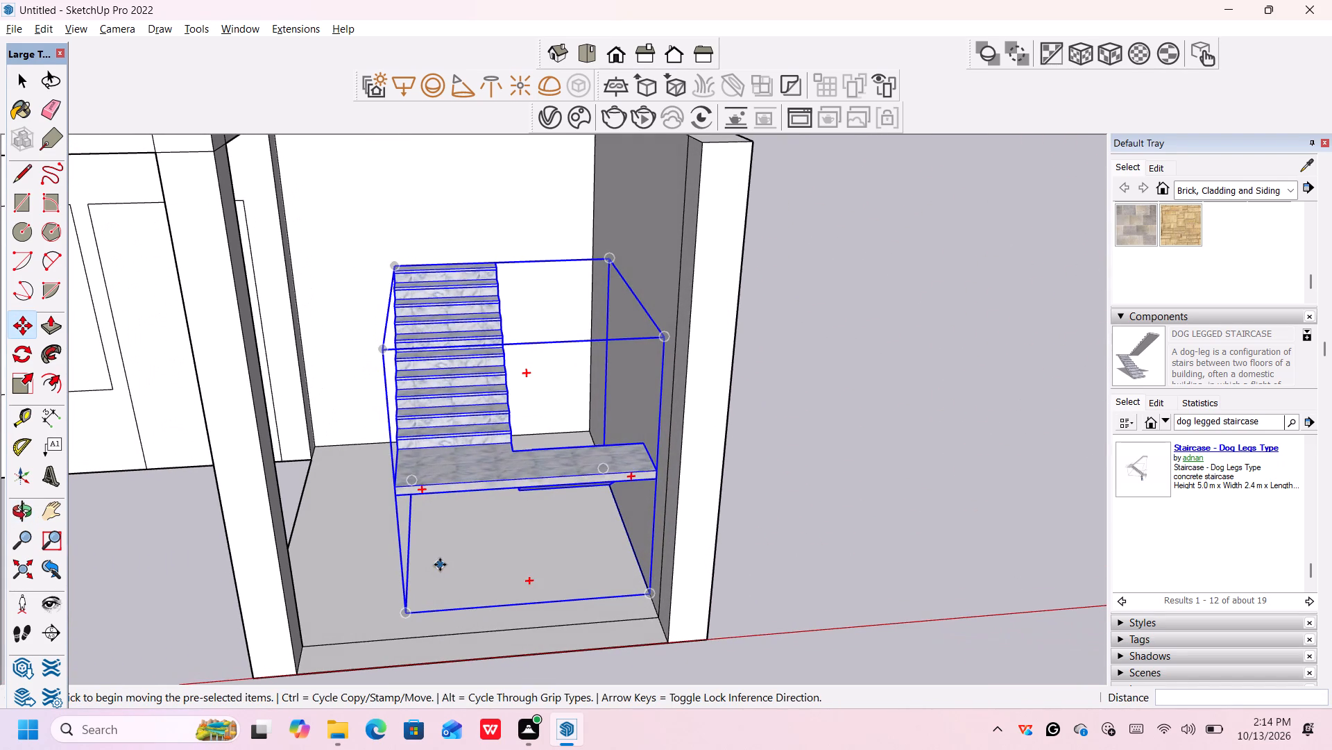
{"action": "left_click", "coordinate": [15, 383]}
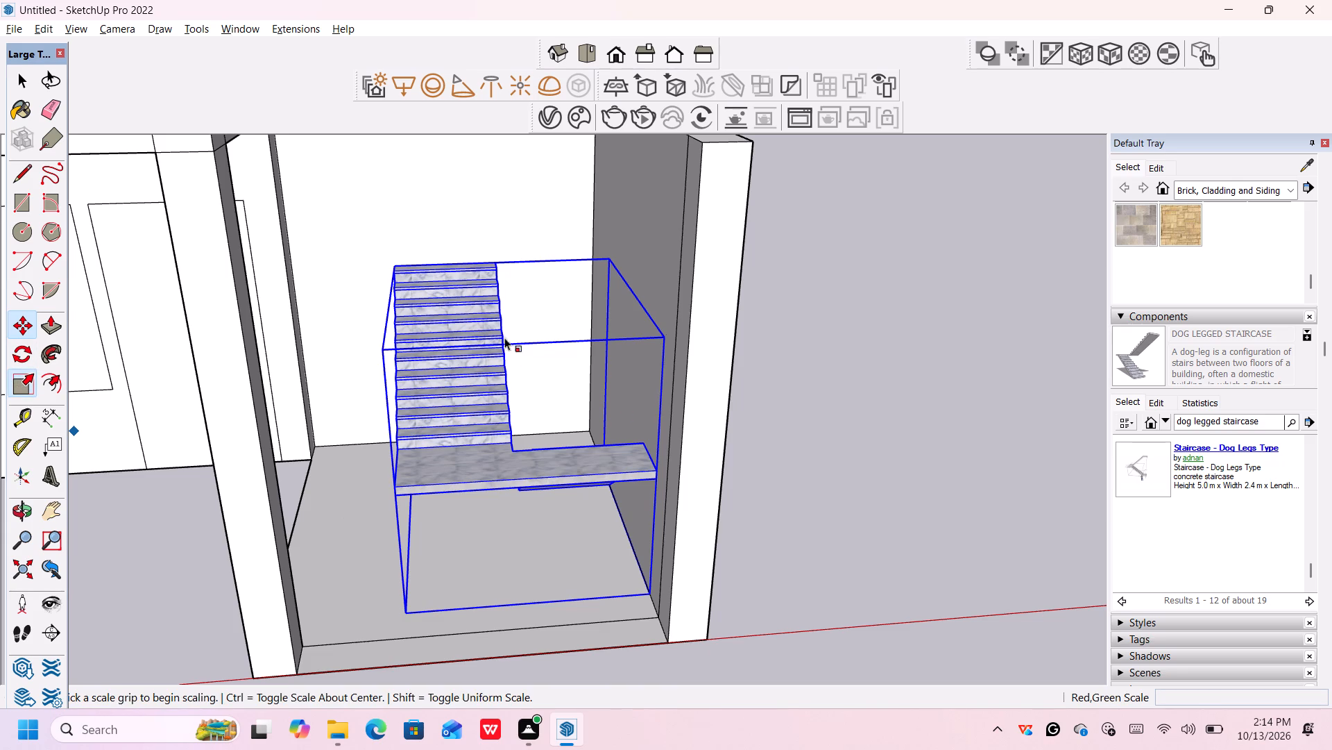
{"action": "left_click", "coordinate": [518, 297]}
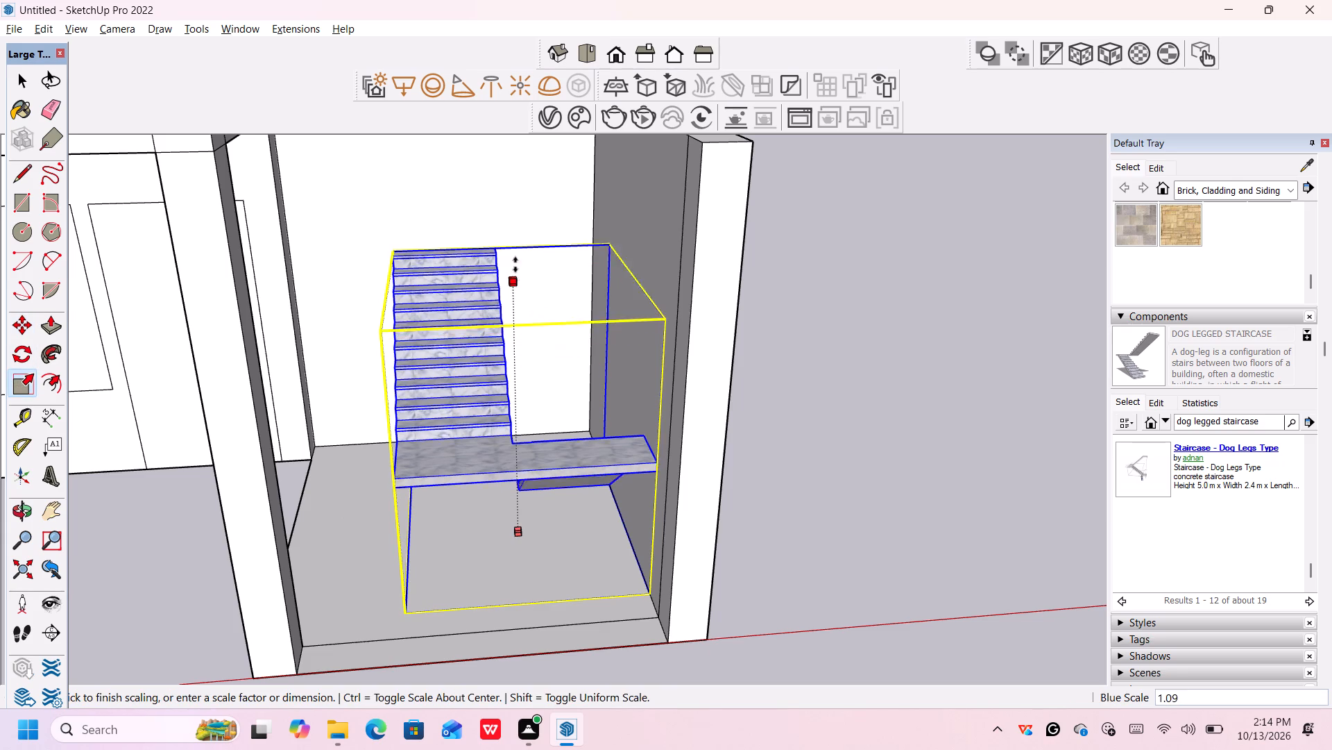
{"action": "scroll", "coordinate": [511, 227], "scroll_direction": "down", "scroll_amount": 6}
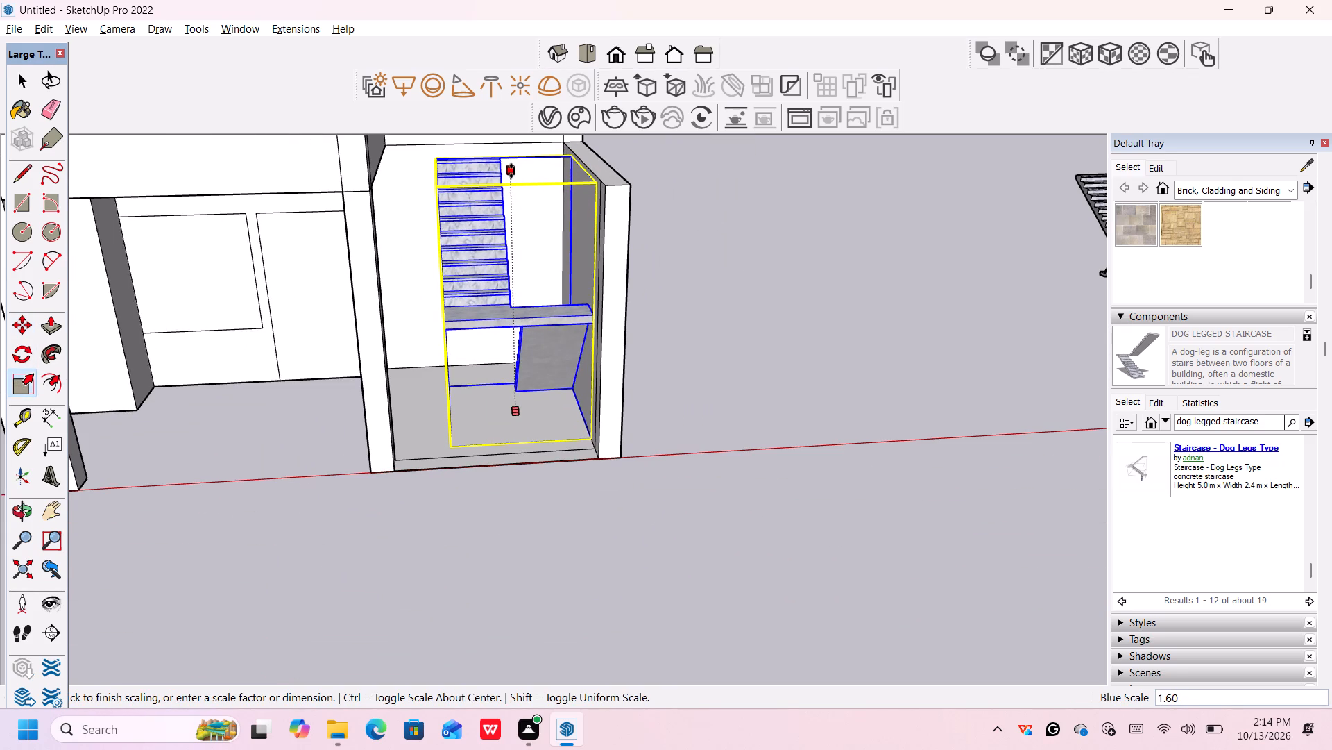
{"action": "scroll", "coordinate": [511, 171], "scroll_direction": "up", "scroll_amount": 1}
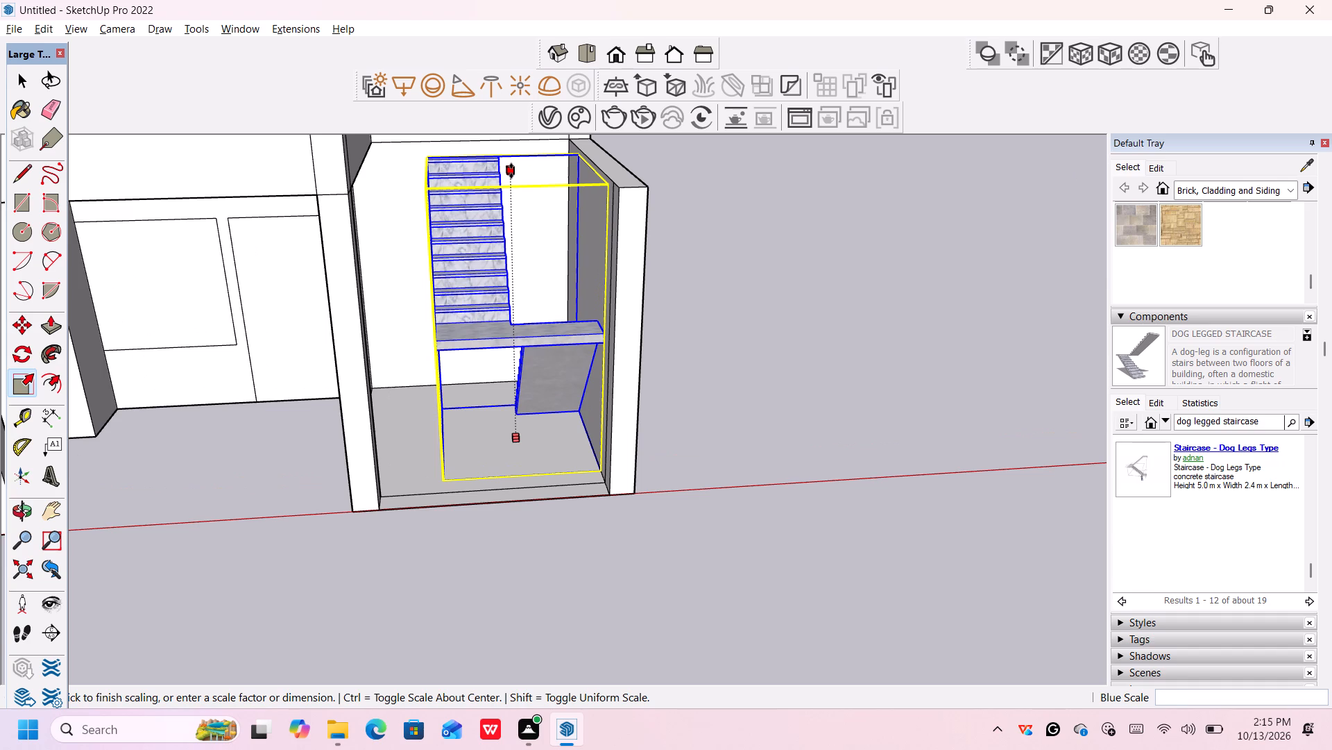
{"action": "left_click", "coordinate": [608, 173]}
Widen the staircase across the bay by a green scale factor of 1.39 from its upper-flight side.
{"action": "scroll", "coordinate": [429, 305], "scroll_direction": "up", "scroll_amount": 4}
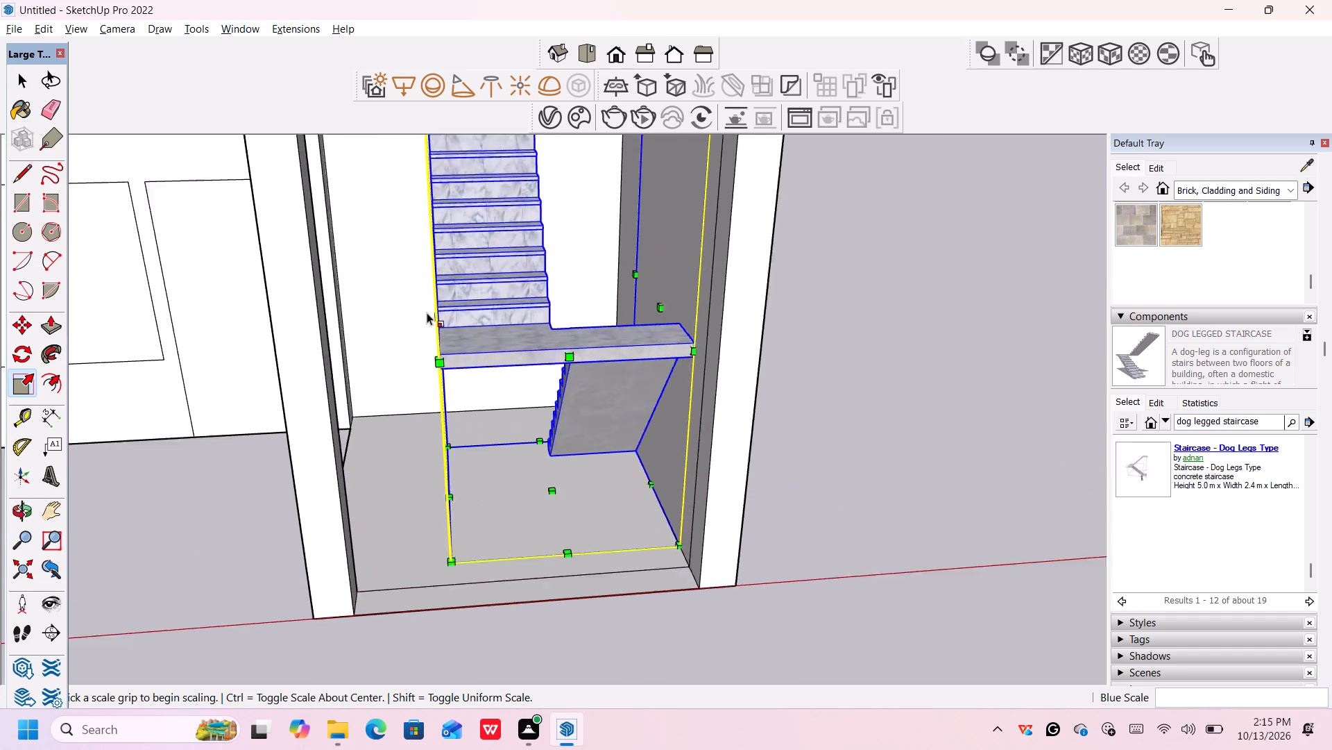
{"action": "scroll", "coordinate": [427, 312], "scroll_direction": "up", "scroll_amount": 2}
{"action": "left_click", "coordinate": [441, 318]}
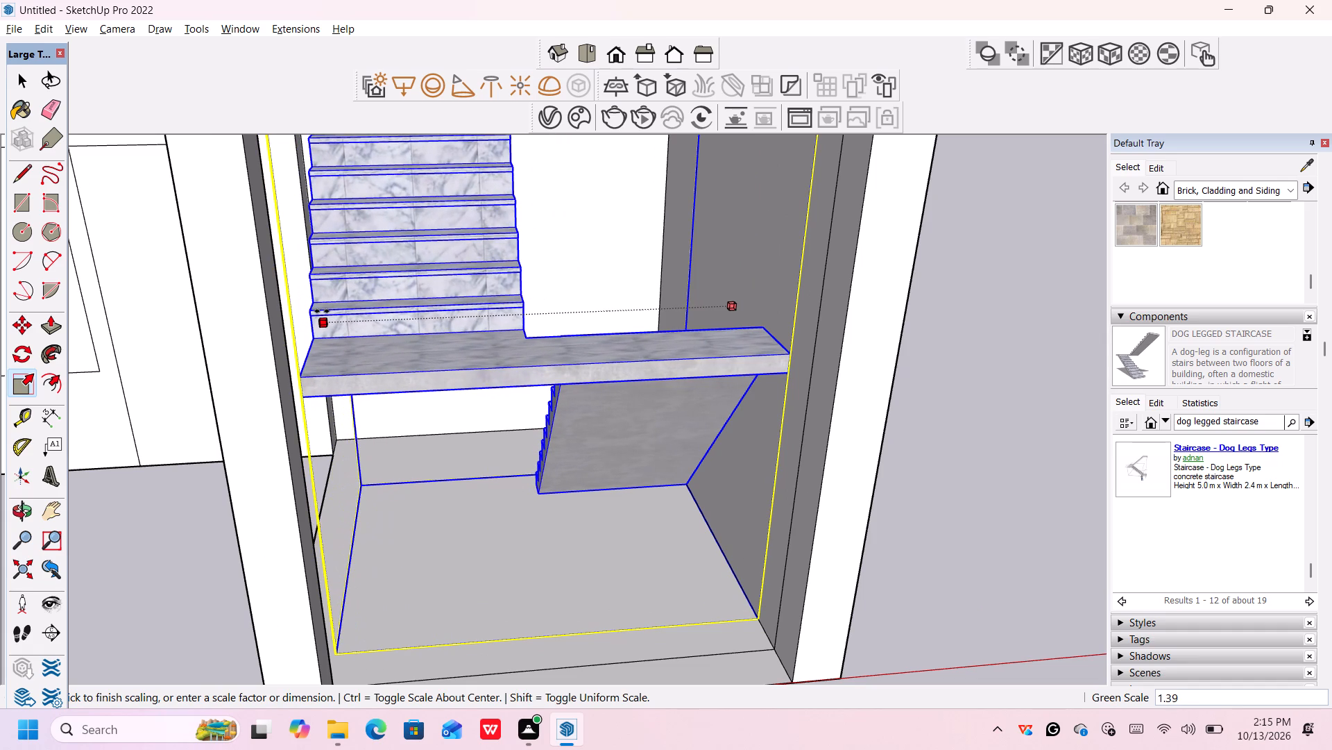
{"action": "left_click", "coordinate": [322, 311]}
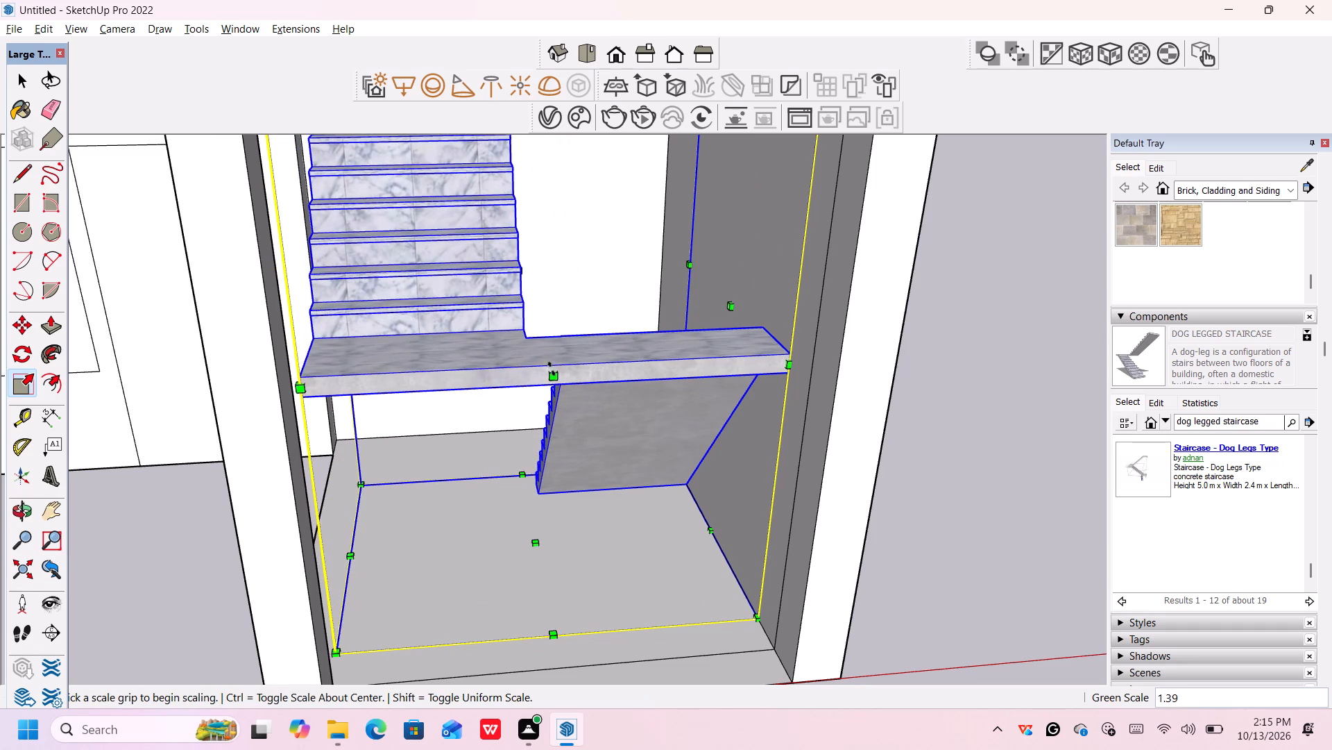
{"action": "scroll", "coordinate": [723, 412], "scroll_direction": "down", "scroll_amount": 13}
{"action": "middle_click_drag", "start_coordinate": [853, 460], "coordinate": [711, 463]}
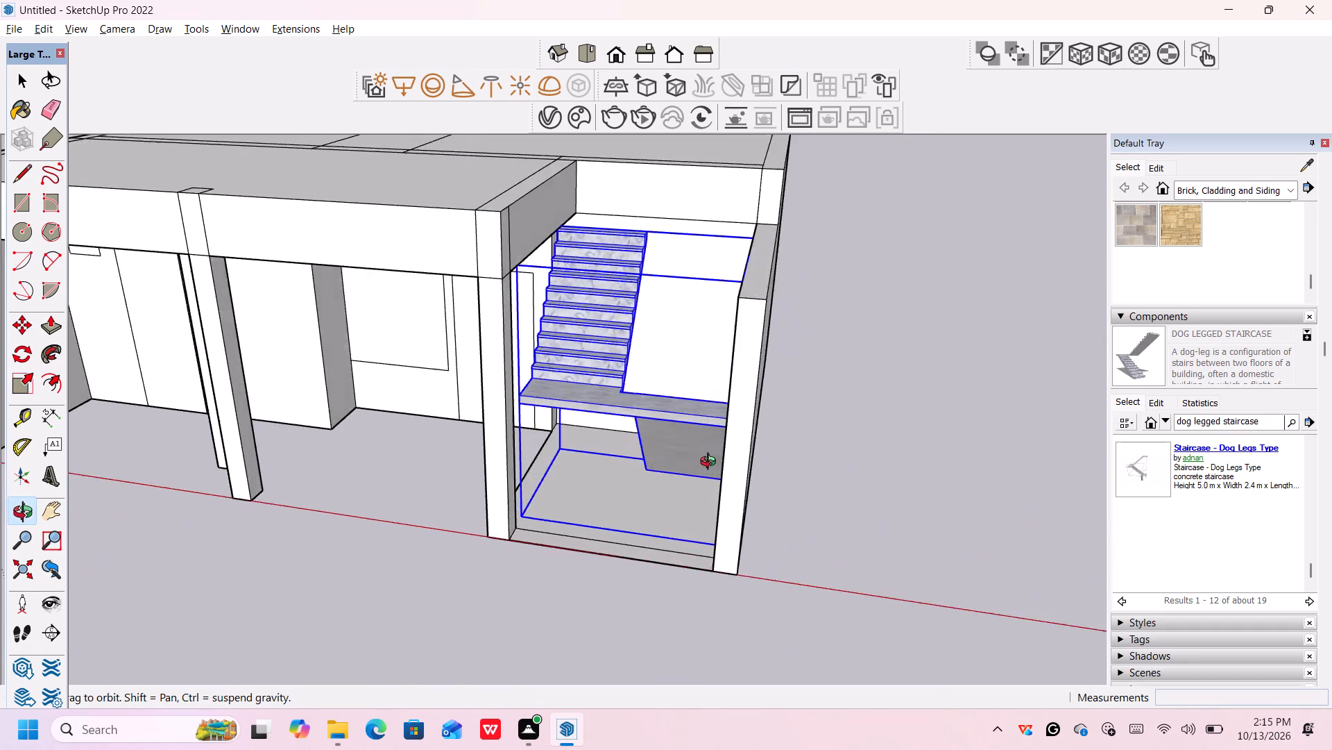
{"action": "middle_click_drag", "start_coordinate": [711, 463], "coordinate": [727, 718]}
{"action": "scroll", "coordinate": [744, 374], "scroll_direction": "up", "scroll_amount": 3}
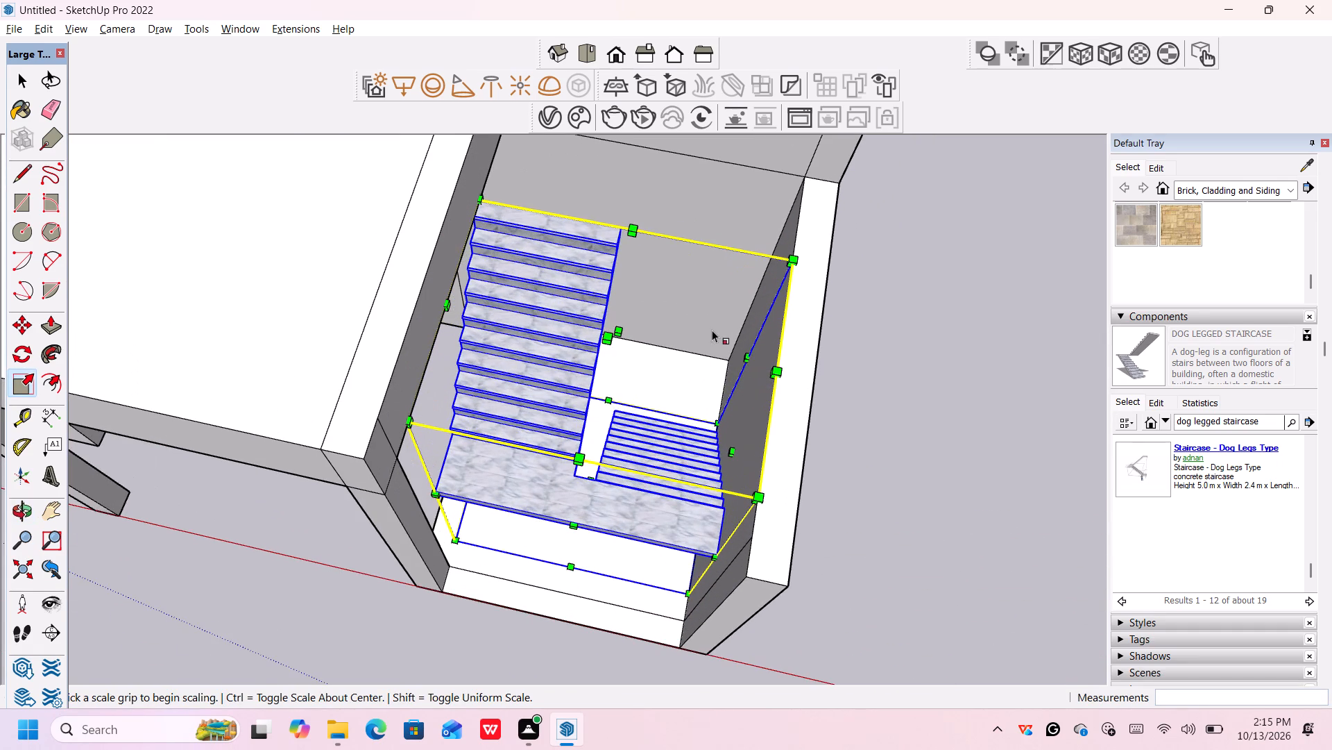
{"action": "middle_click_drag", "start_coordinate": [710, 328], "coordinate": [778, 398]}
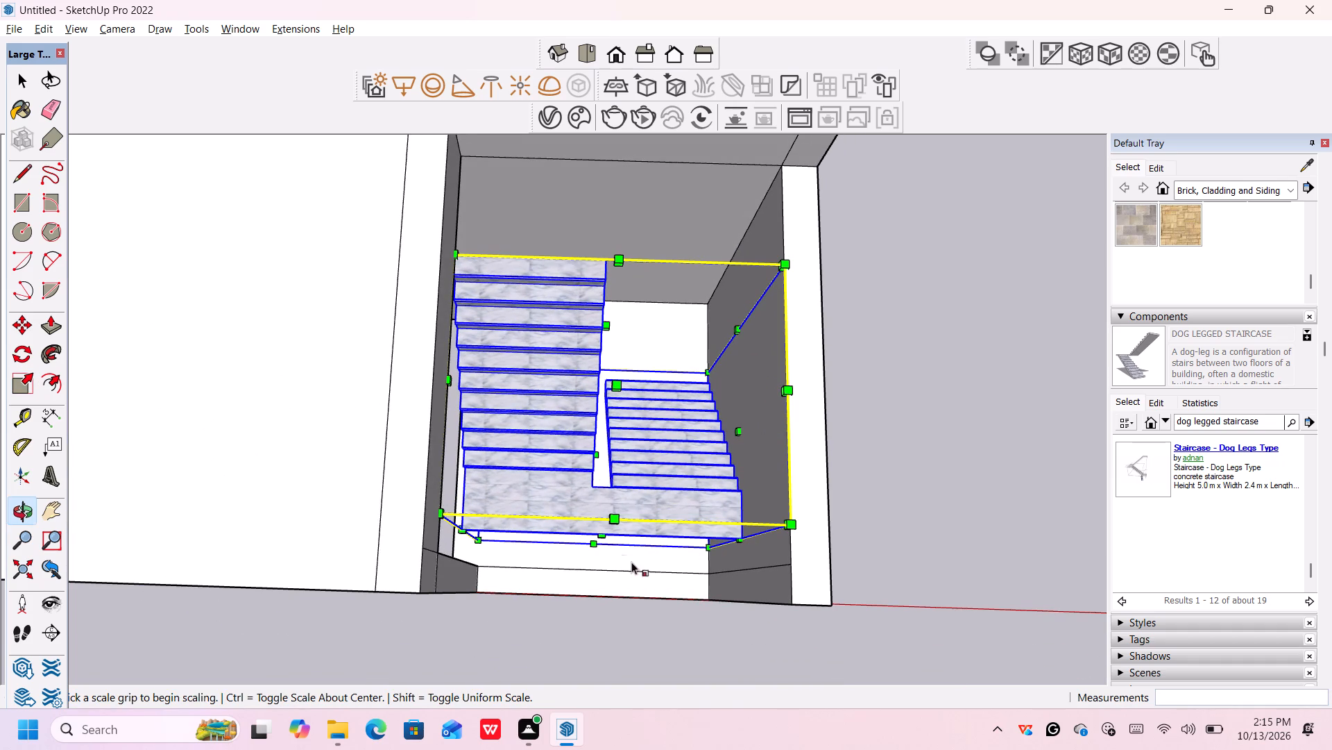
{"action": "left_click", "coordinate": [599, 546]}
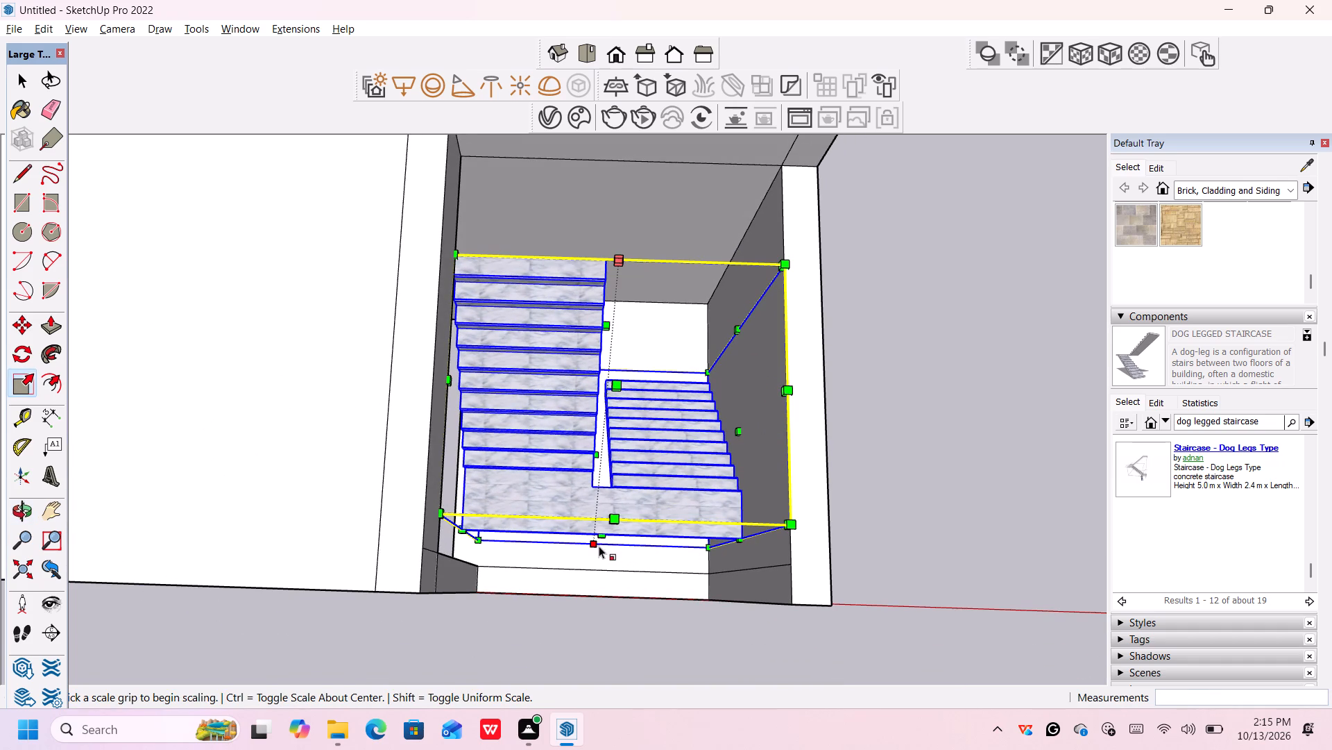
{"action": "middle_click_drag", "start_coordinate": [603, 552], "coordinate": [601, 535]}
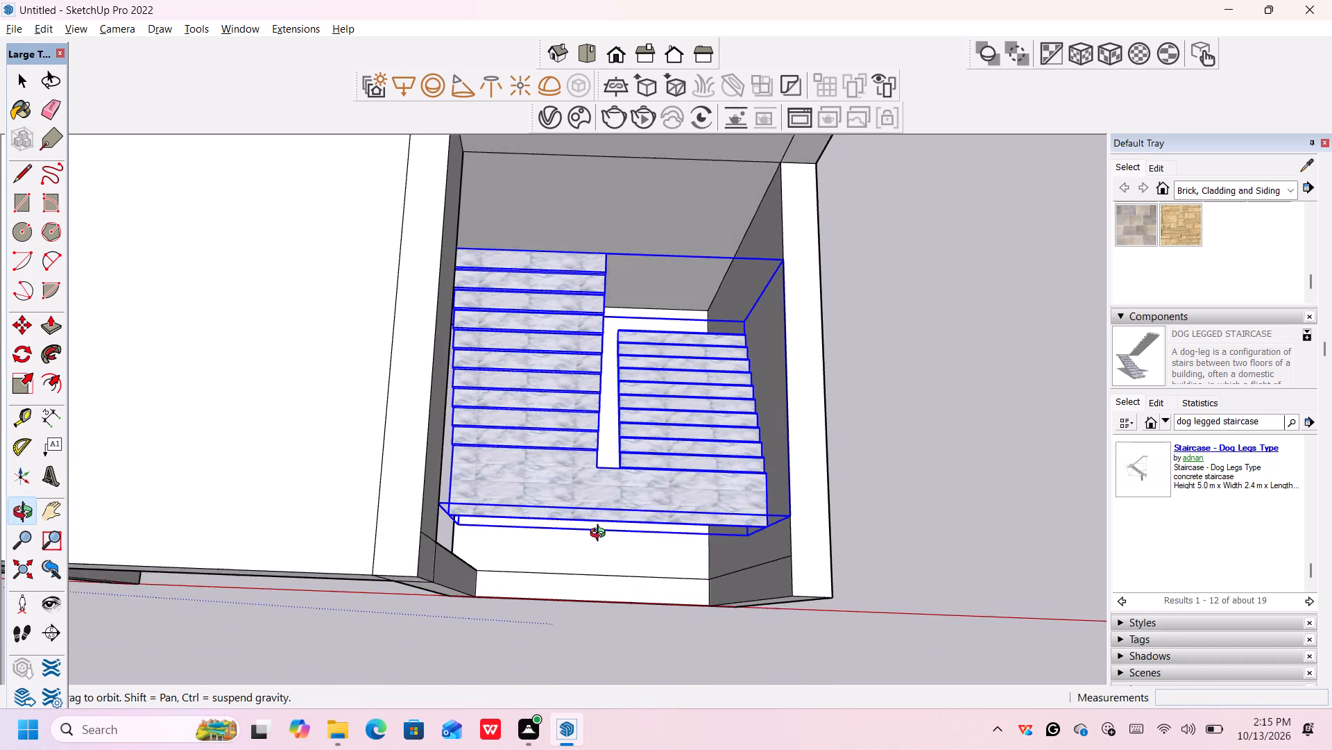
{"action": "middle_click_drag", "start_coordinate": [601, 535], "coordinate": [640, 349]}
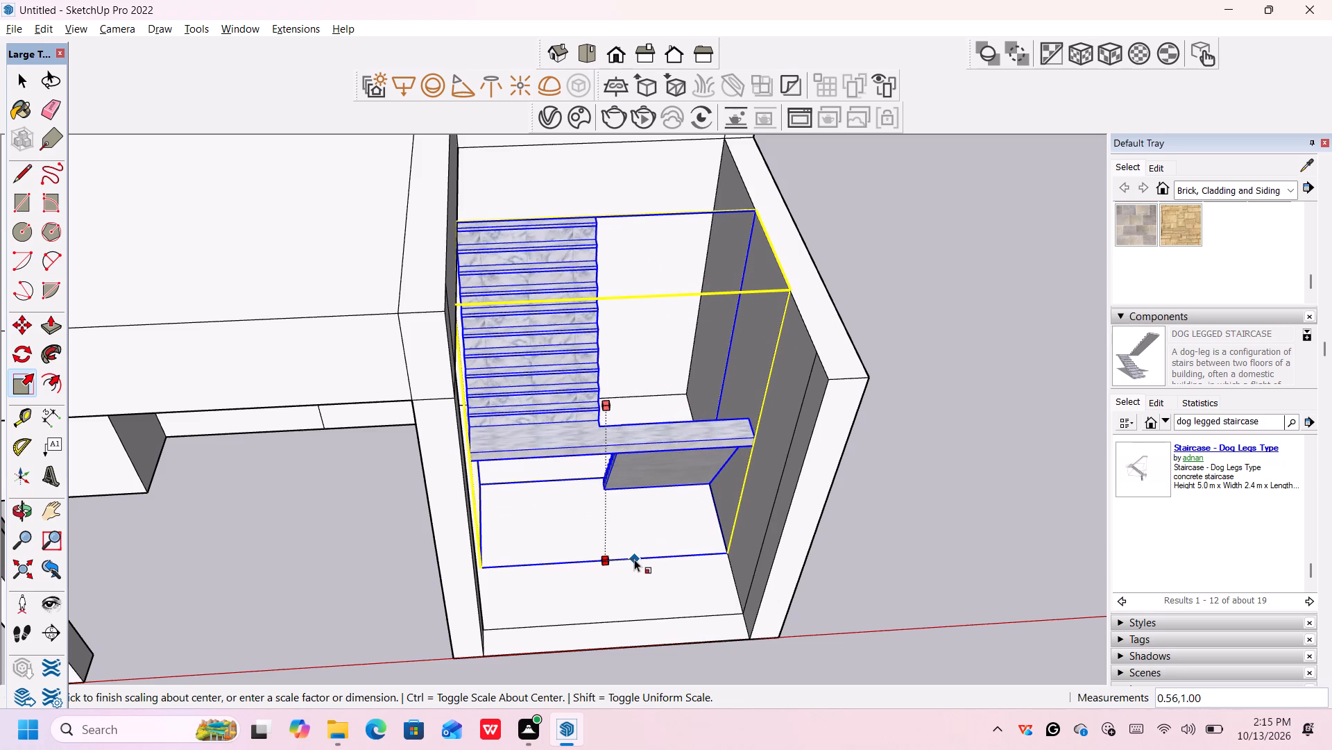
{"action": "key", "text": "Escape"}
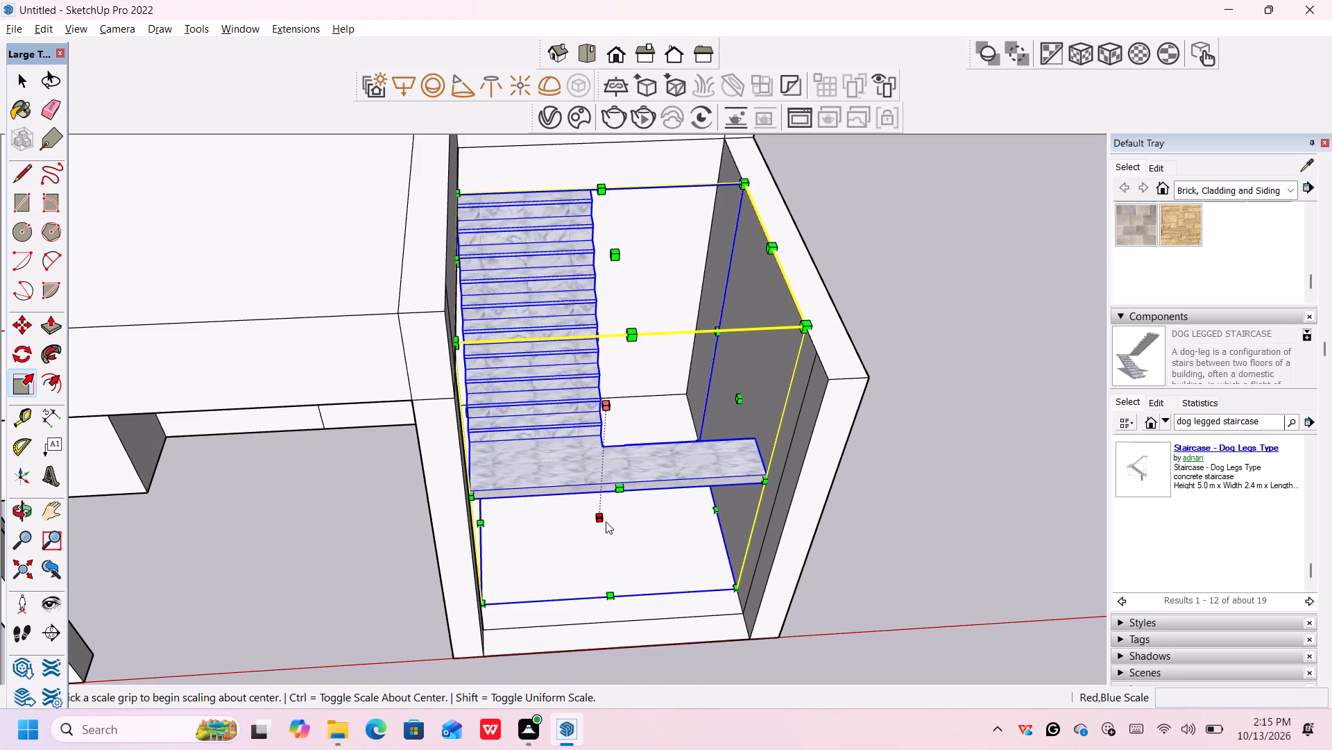
Lengthen the staircase about its center by a red scale factor of 1.32.
{"action": "left_click", "coordinate": [623, 487]}
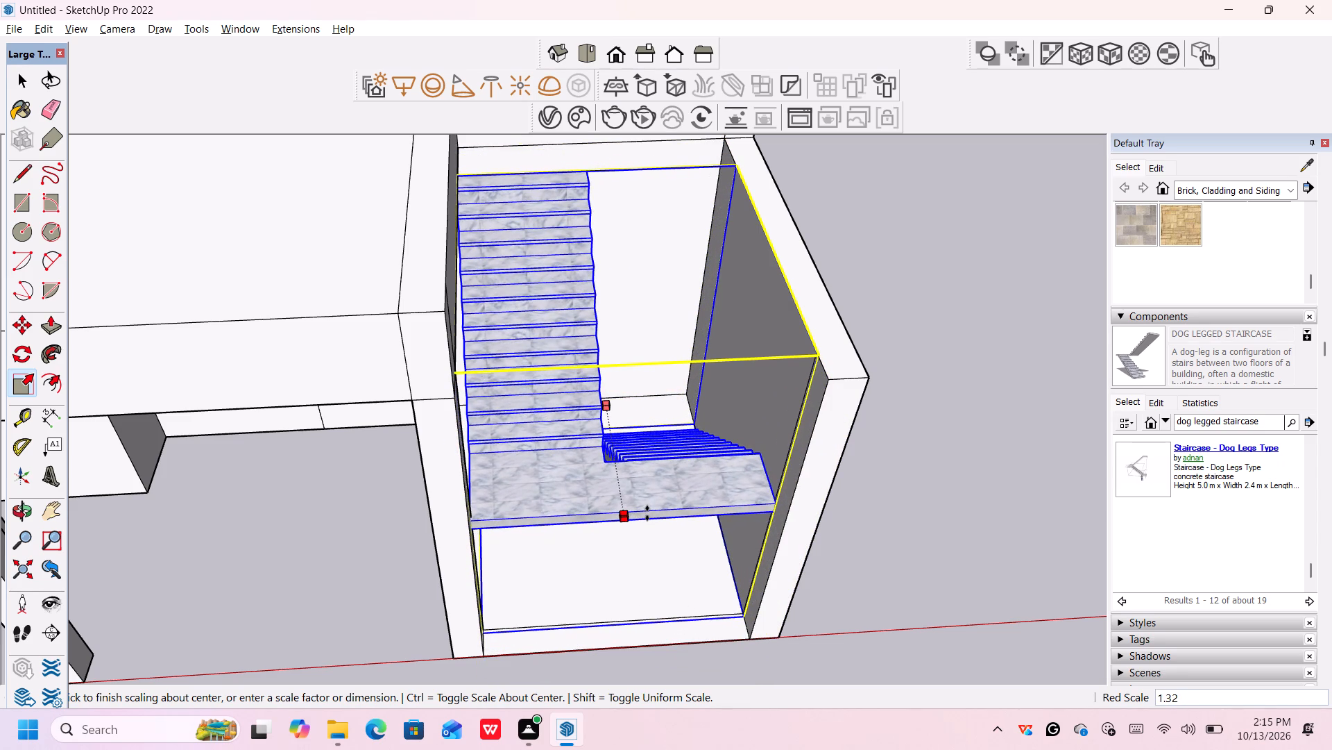
{"action": "left_click", "coordinate": [647, 513]}
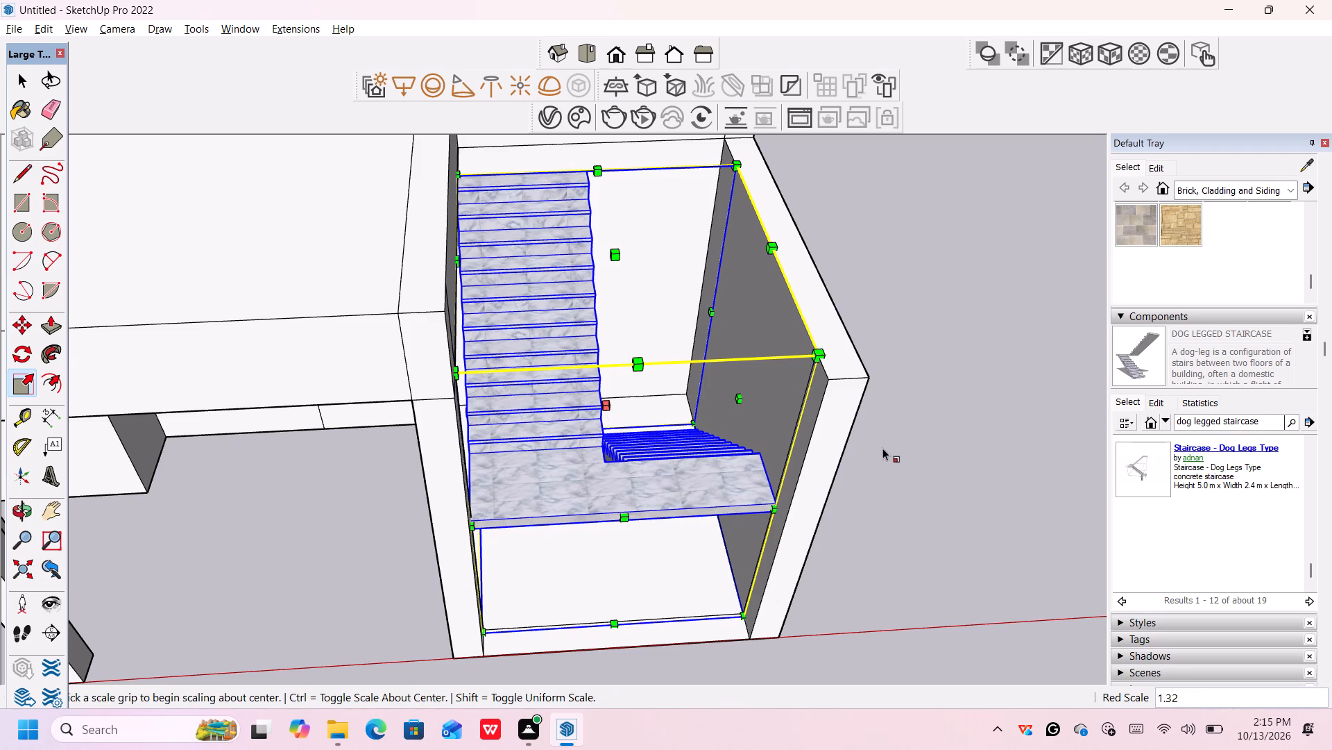
{"action": "scroll", "coordinate": [882, 448], "scroll_direction": "up", "scroll_amount": 1}
{"action": "key", "text": "space"}
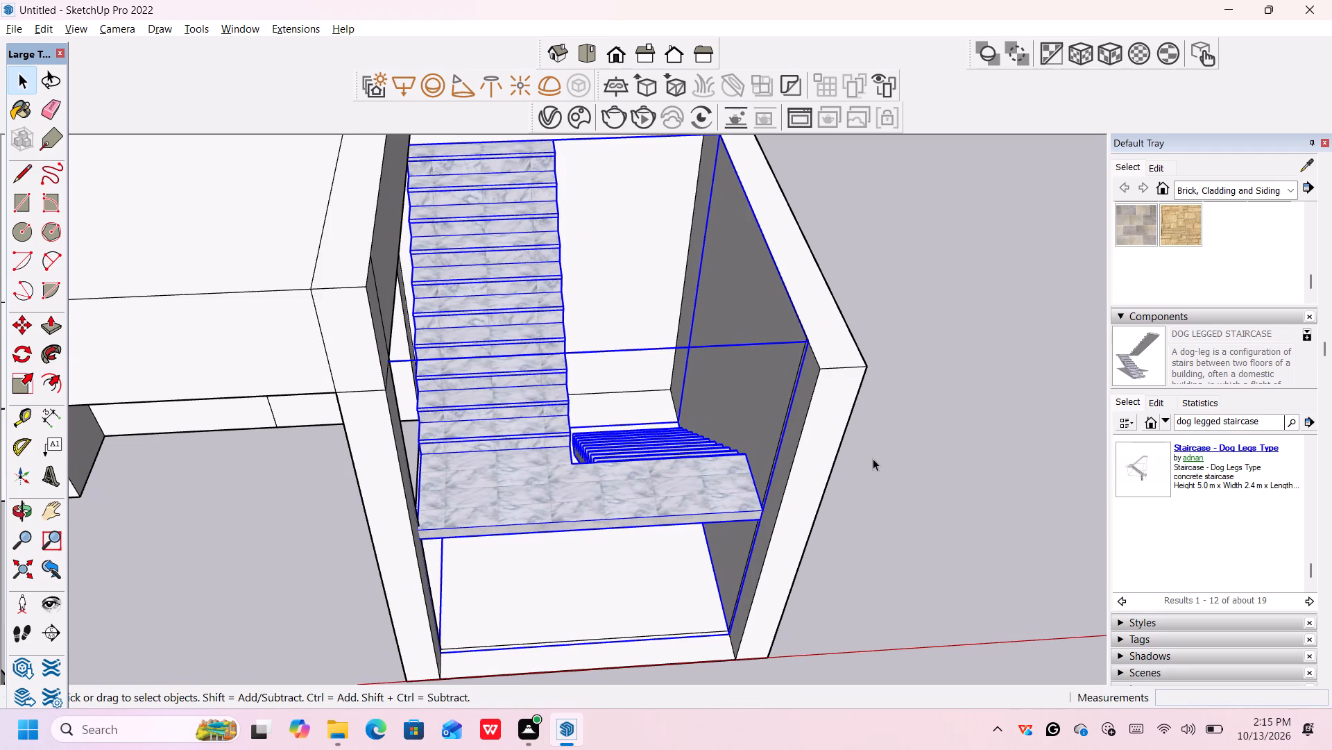
{"action": "left_click", "coordinate": [873, 458]}
Examine the staircase's fit in the bay from above, especially the space between the upper flight's top end and the back wall.
{"action": "scroll", "coordinate": [417, 508], "scroll_direction": "up", "scroll_amount": 3}
{"action": "middle_click_drag", "start_coordinate": [428, 494], "coordinate": [430, 494]}
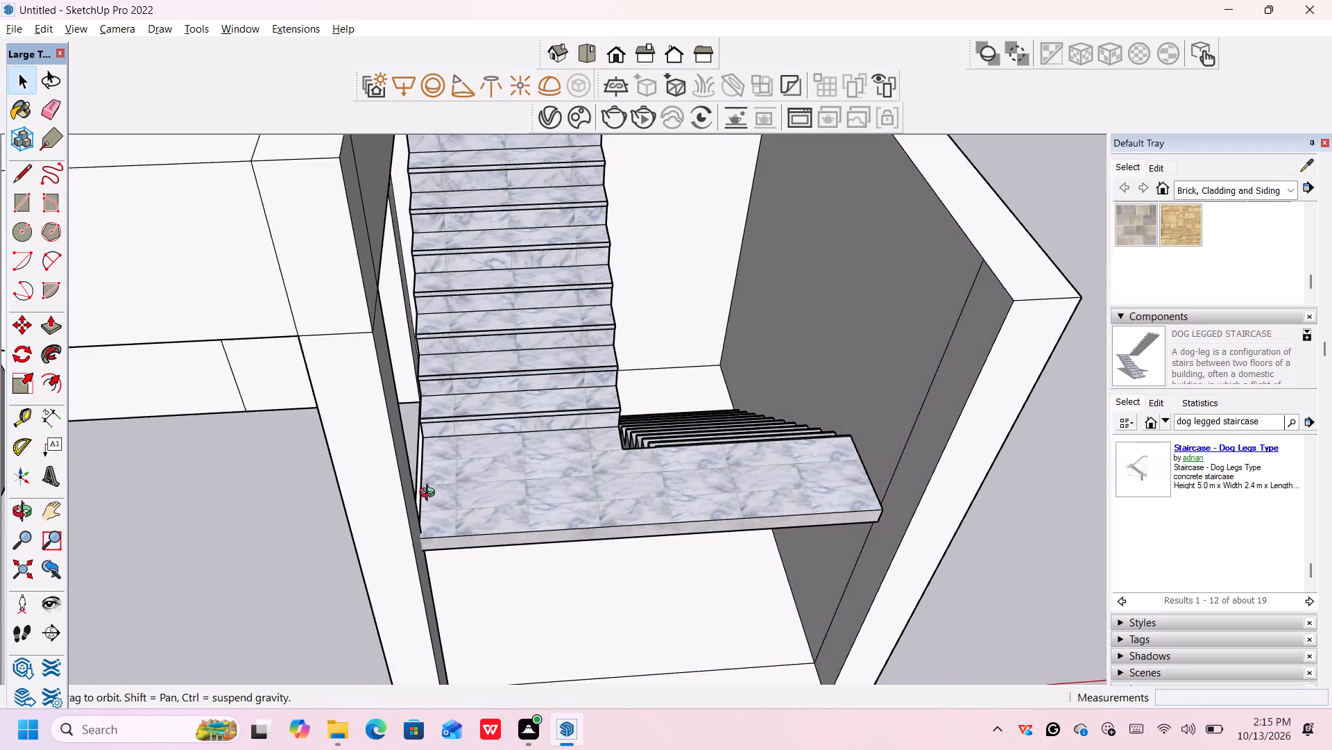
{"action": "middle_click_drag", "start_coordinate": [430, 494], "coordinate": [504, 497]}
{"action": "scroll", "coordinate": [527, 412], "scroll_direction": "down", "scroll_amount": 5}
{"action": "scroll", "coordinate": [563, 365], "scroll_direction": "down", "scroll_amount": 5}
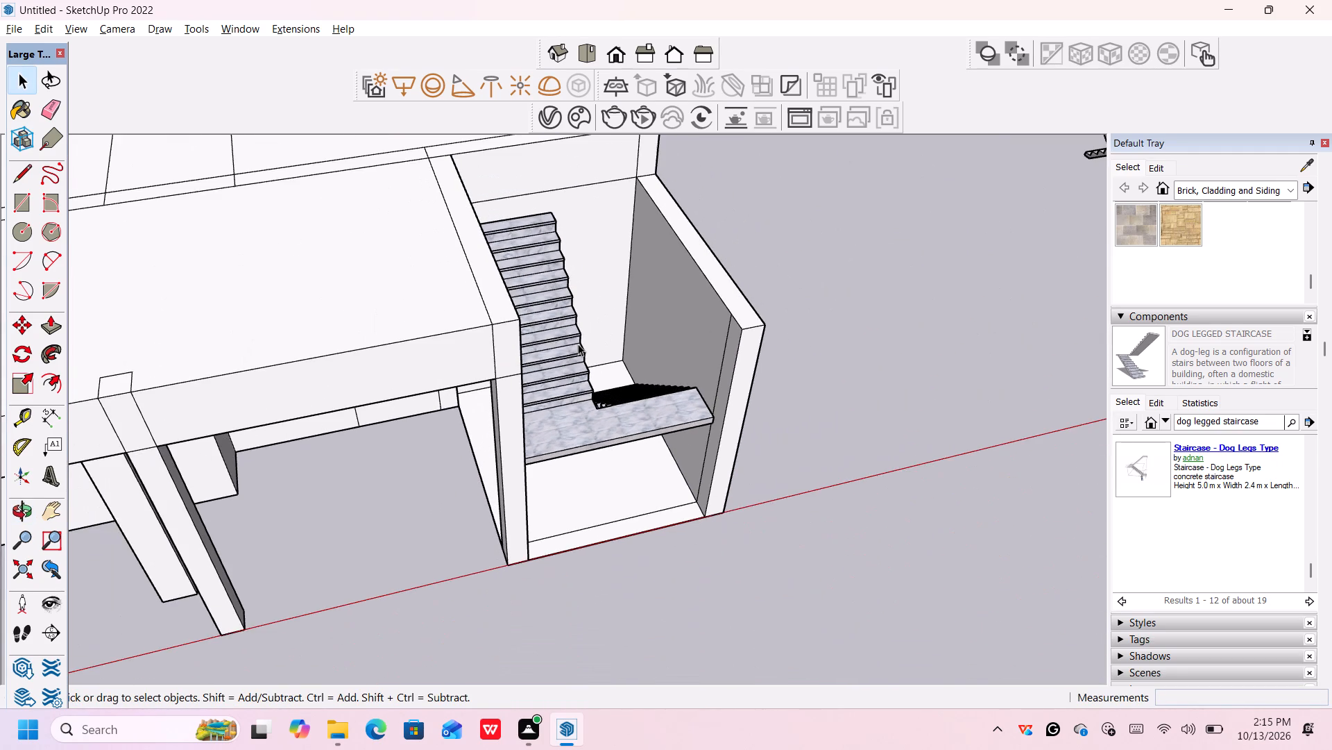
{"action": "middle_click_drag", "start_coordinate": [578, 343], "coordinate": [626, 443]}
{"action": "scroll", "coordinate": [529, 243], "scroll_direction": "up", "scroll_amount": 4}
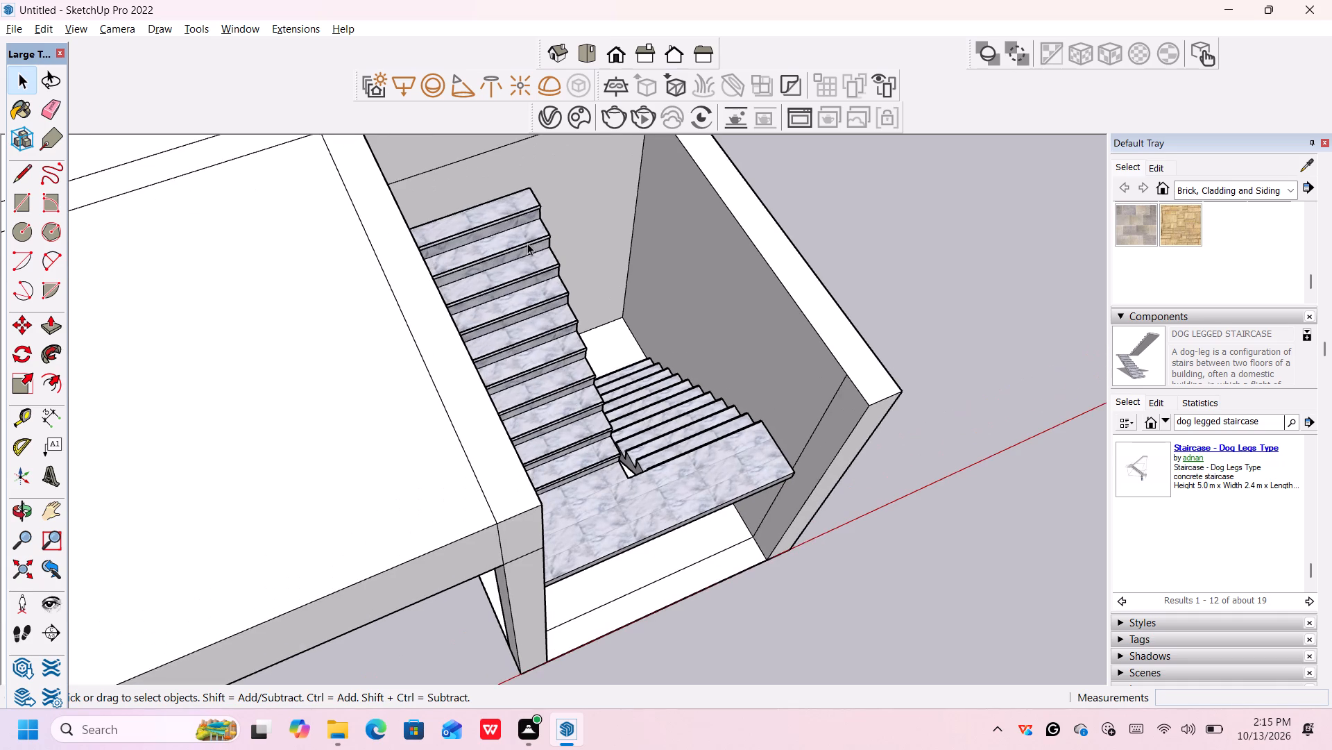
{"action": "middle_click_drag", "start_coordinate": [527, 243], "coordinate": [584, 453]}
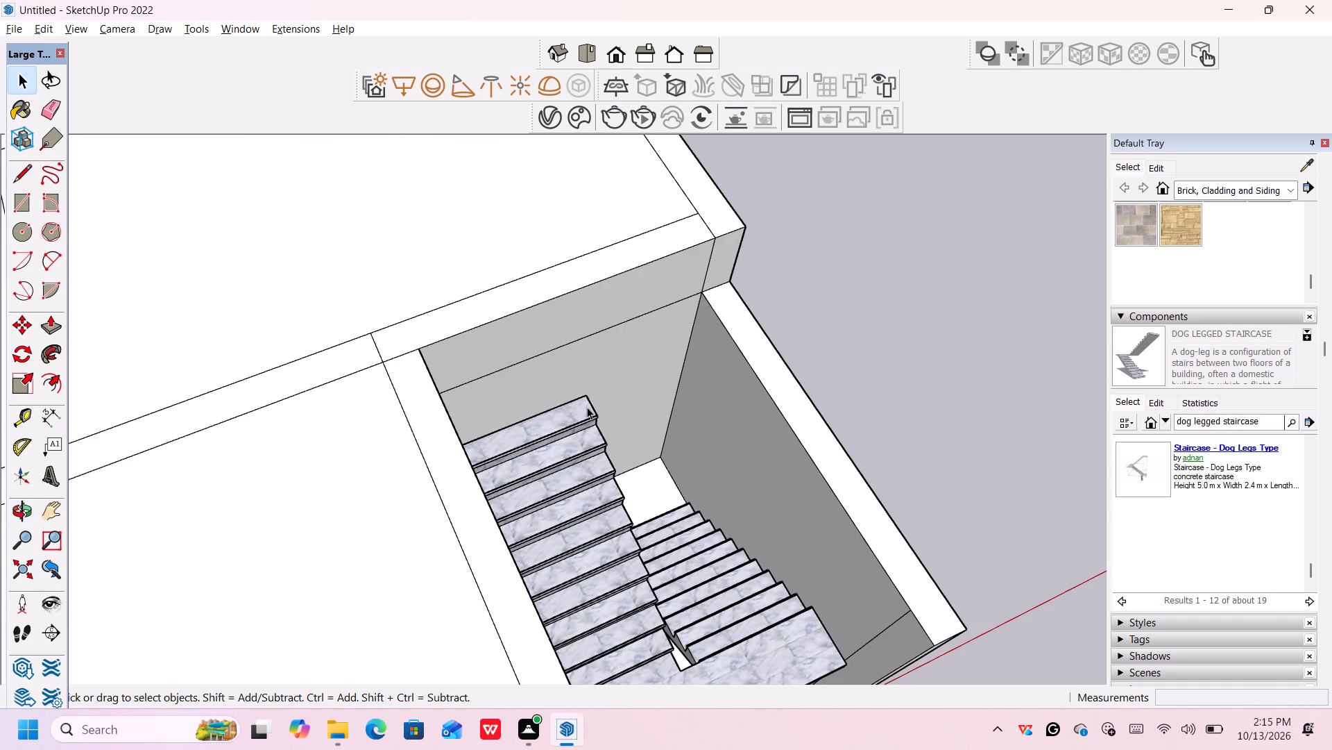
{"action": "middle_click_drag", "start_coordinate": [587, 407], "coordinate": [640, 466]}
{"action": "scroll", "coordinate": [626, 383], "scroll_direction": "up", "scroll_amount": 3}
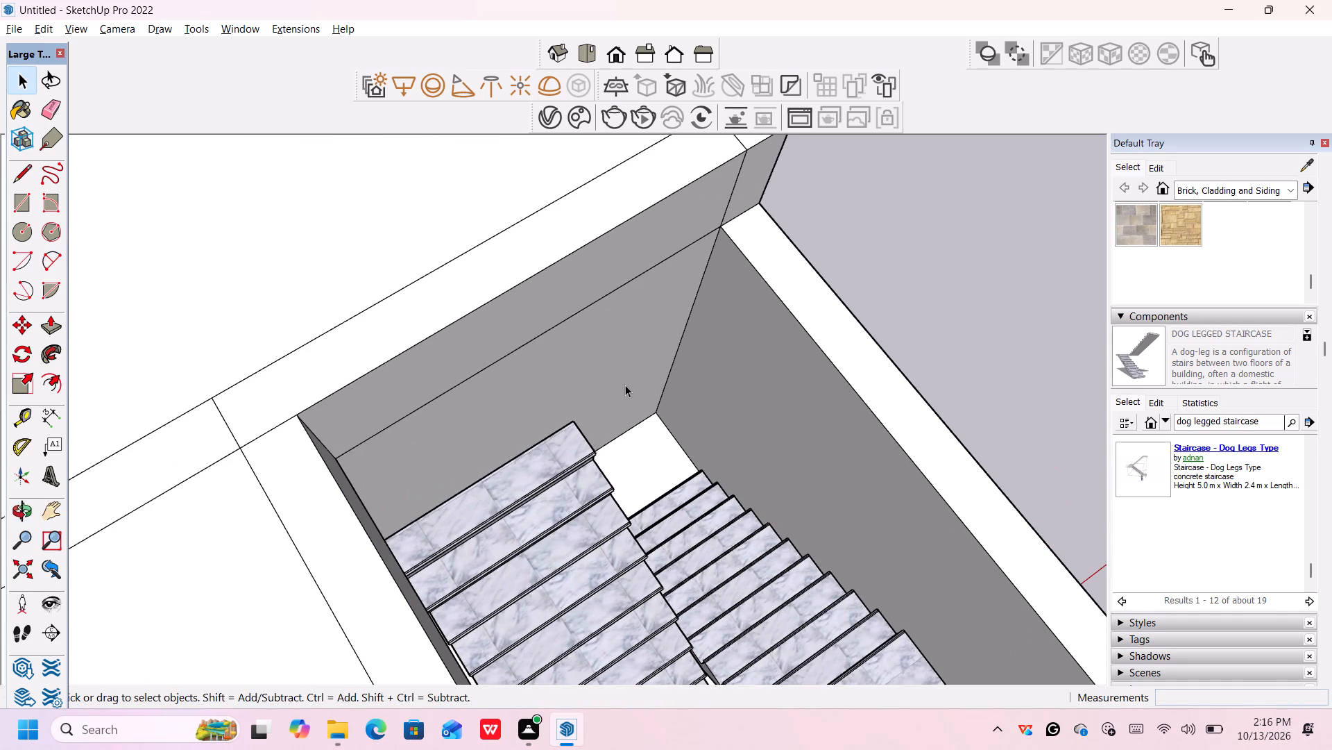
{"action": "scroll", "coordinate": [625, 385], "scroll_direction": "down", "scroll_amount": 4}
{"action": "scroll", "coordinate": [622, 402], "scroll_direction": "up", "scroll_amount": 1}
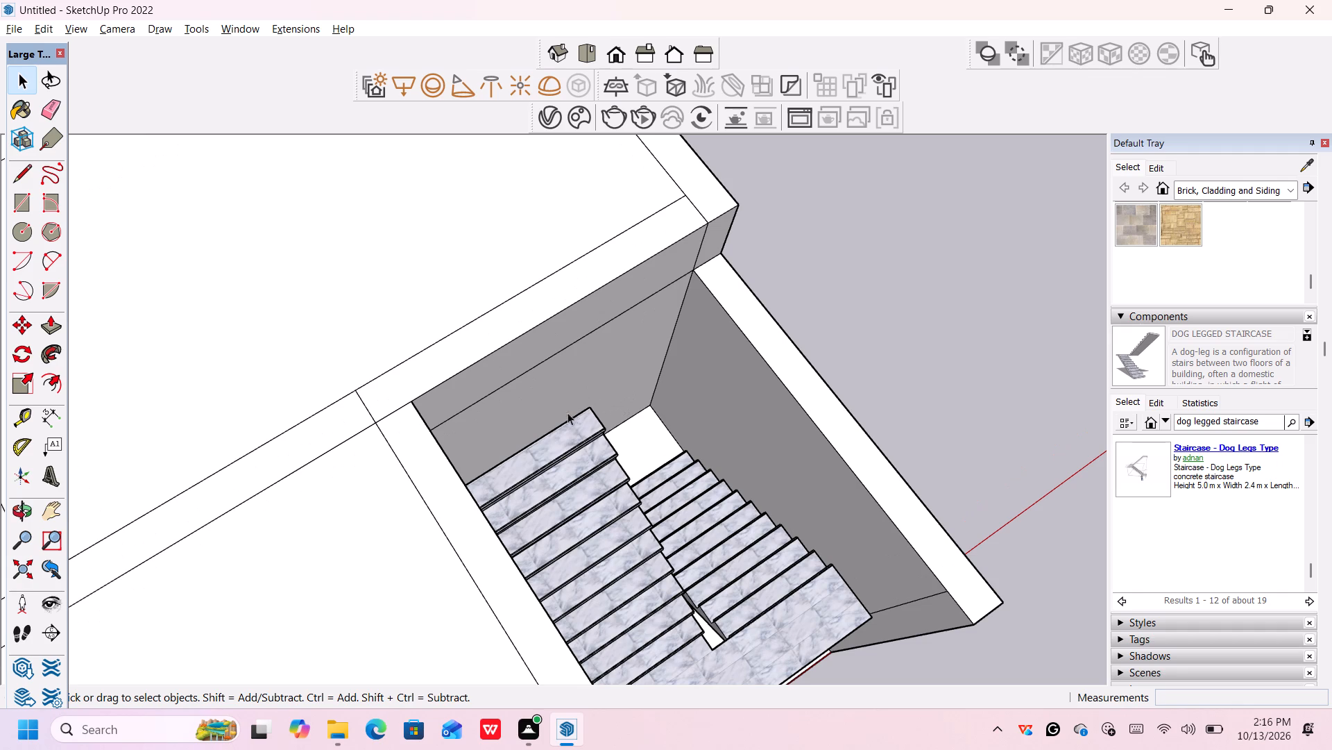
{"action": "middle_click_drag", "start_coordinate": [553, 422], "coordinate": [200, 481]}
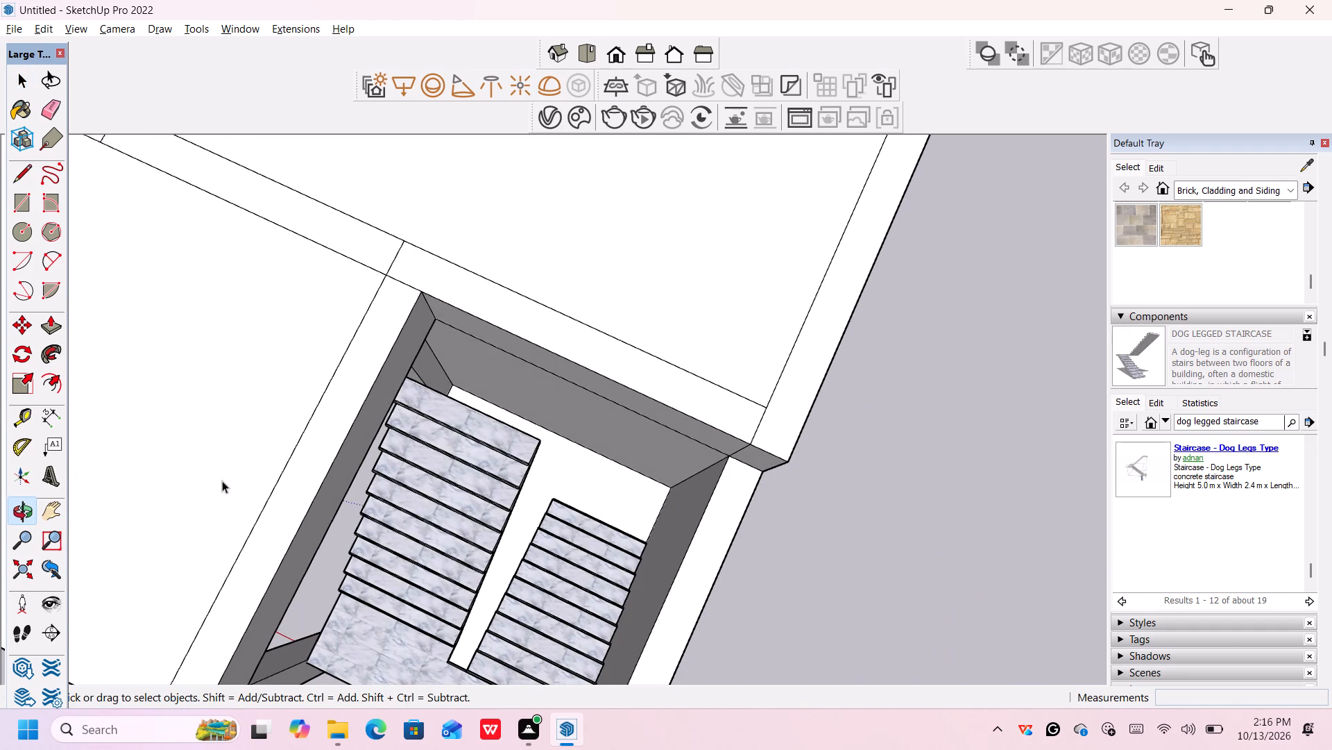
{"action": "middle_click_drag", "start_coordinate": [601, 467], "coordinate": [263, 418]}
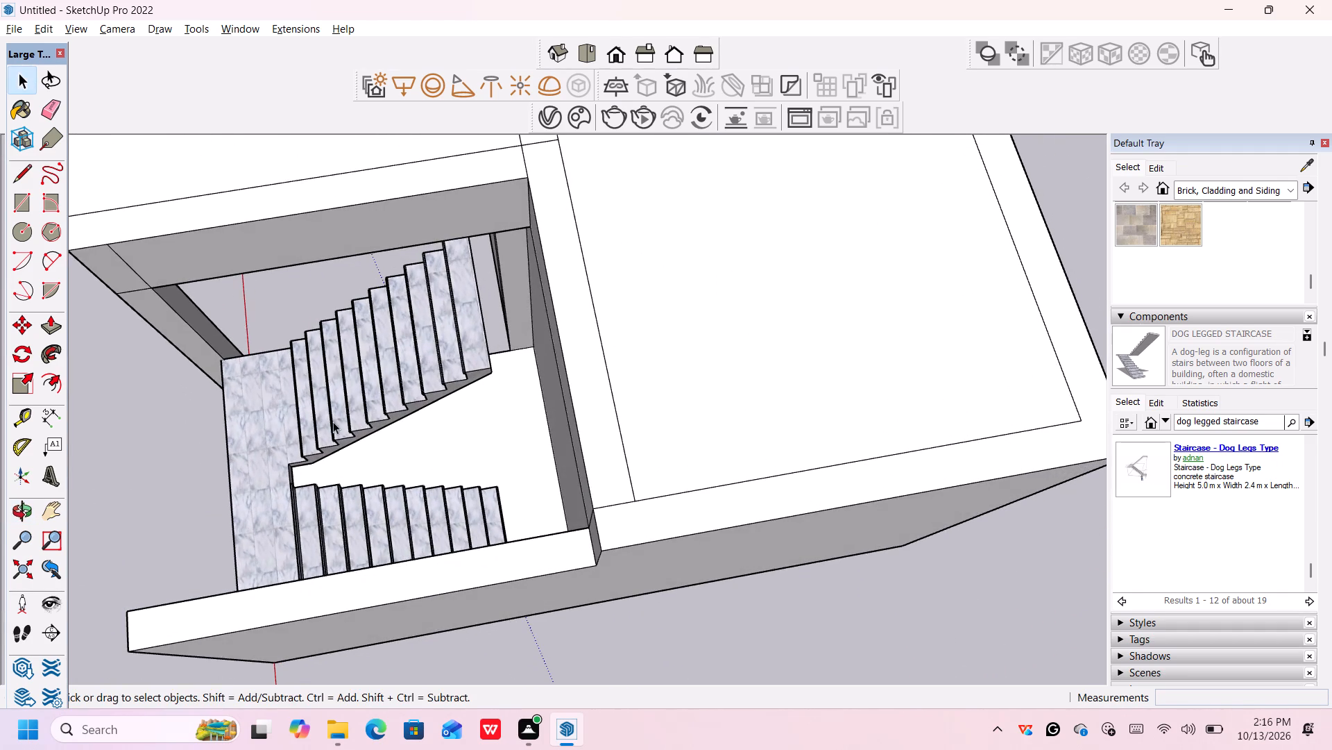
{"action": "scroll", "coordinate": [488, 393], "scroll_direction": "up", "scroll_amount": 4}
{"action": "middle_click_drag", "start_coordinate": [506, 406], "coordinate": [386, 394]}
{"action": "scroll", "coordinate": [415, 299], "scroll_direction": "up", "scroll_amount": 8}
{"action": "middle_click_drag", "start_coordinate": [457, 317], "coordinate": [442, 321]}
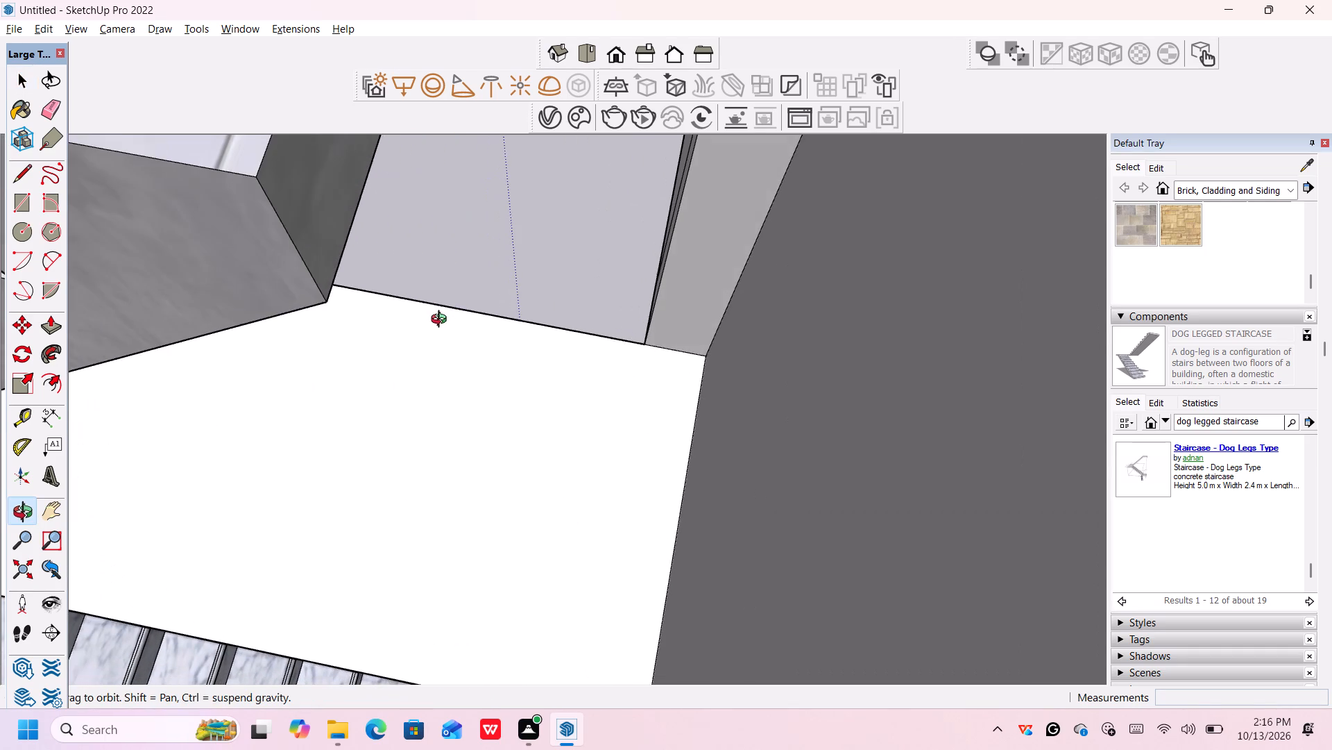
{"action": "middle_click_drag", "start_coordinate": [442, 321], "coordinate": [450, 376]}
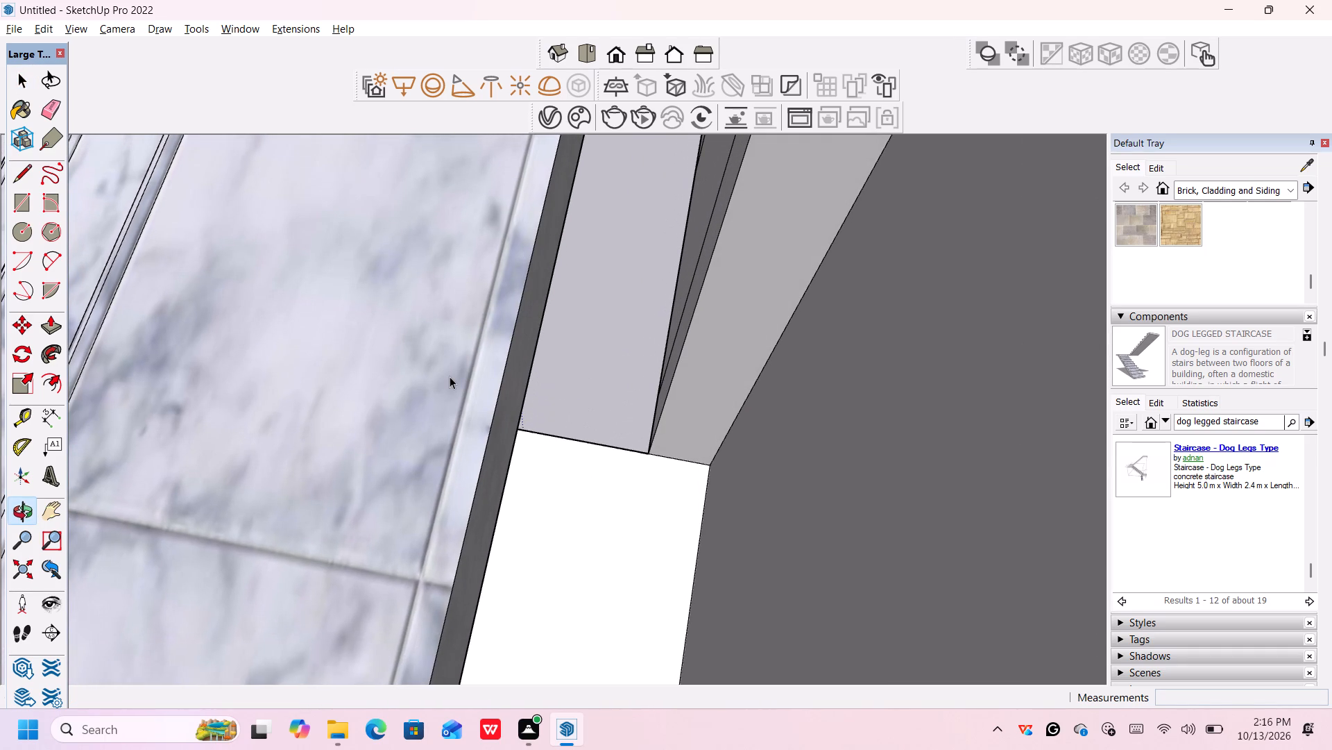
{"action": "scroll", "coordinate": [449, 376], "scroll_direction": "down", "scroll_amount": 12}
{"action": "middle_click_drag", "start_coordinate": [527, 418], "coordinate": [526, 418]}
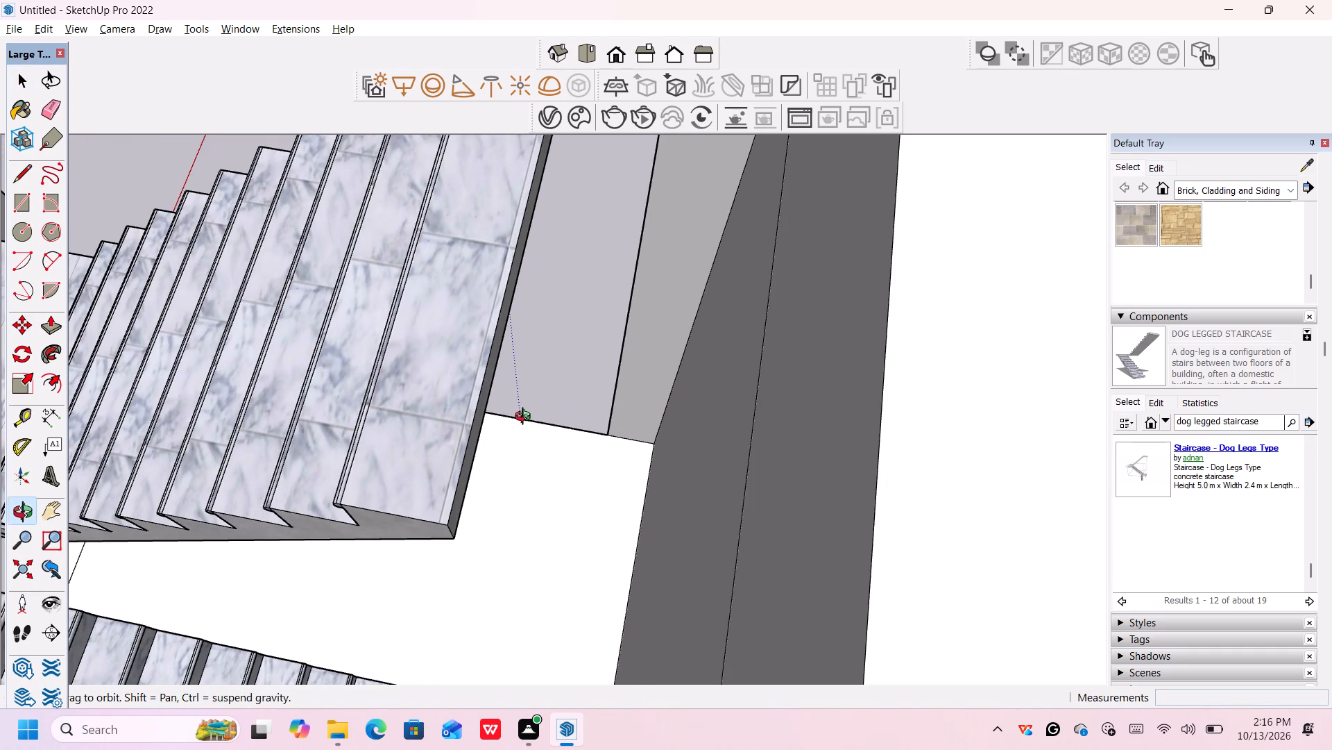
{"action": "middle_click_drag", "start_coordinate": [526, 418], "coordinate": [514, 403]}
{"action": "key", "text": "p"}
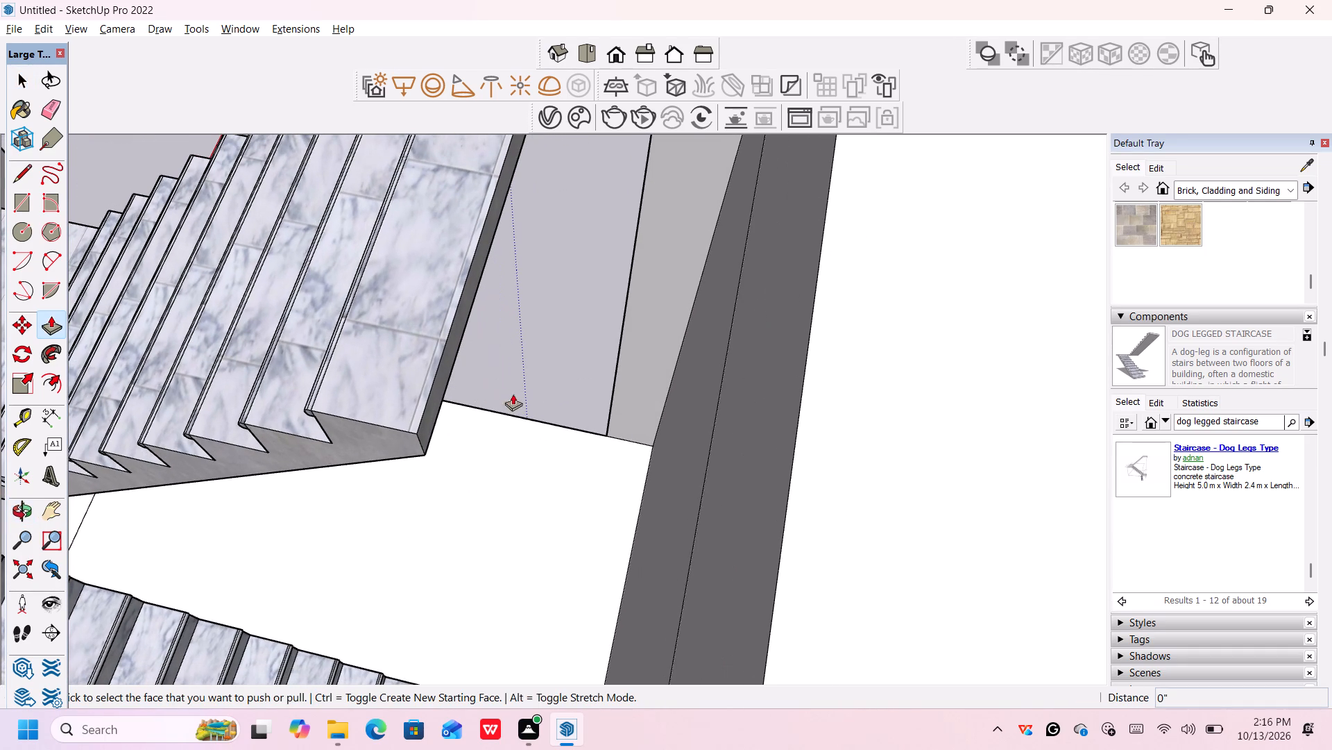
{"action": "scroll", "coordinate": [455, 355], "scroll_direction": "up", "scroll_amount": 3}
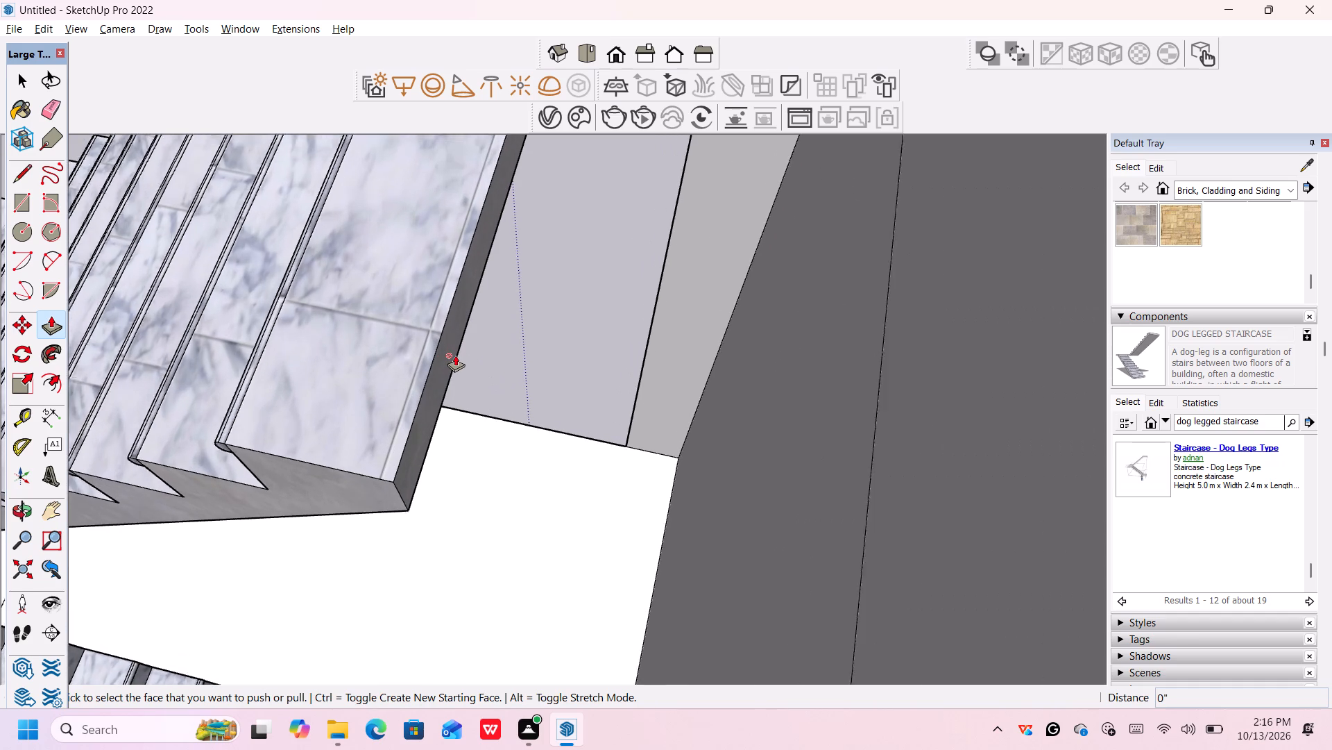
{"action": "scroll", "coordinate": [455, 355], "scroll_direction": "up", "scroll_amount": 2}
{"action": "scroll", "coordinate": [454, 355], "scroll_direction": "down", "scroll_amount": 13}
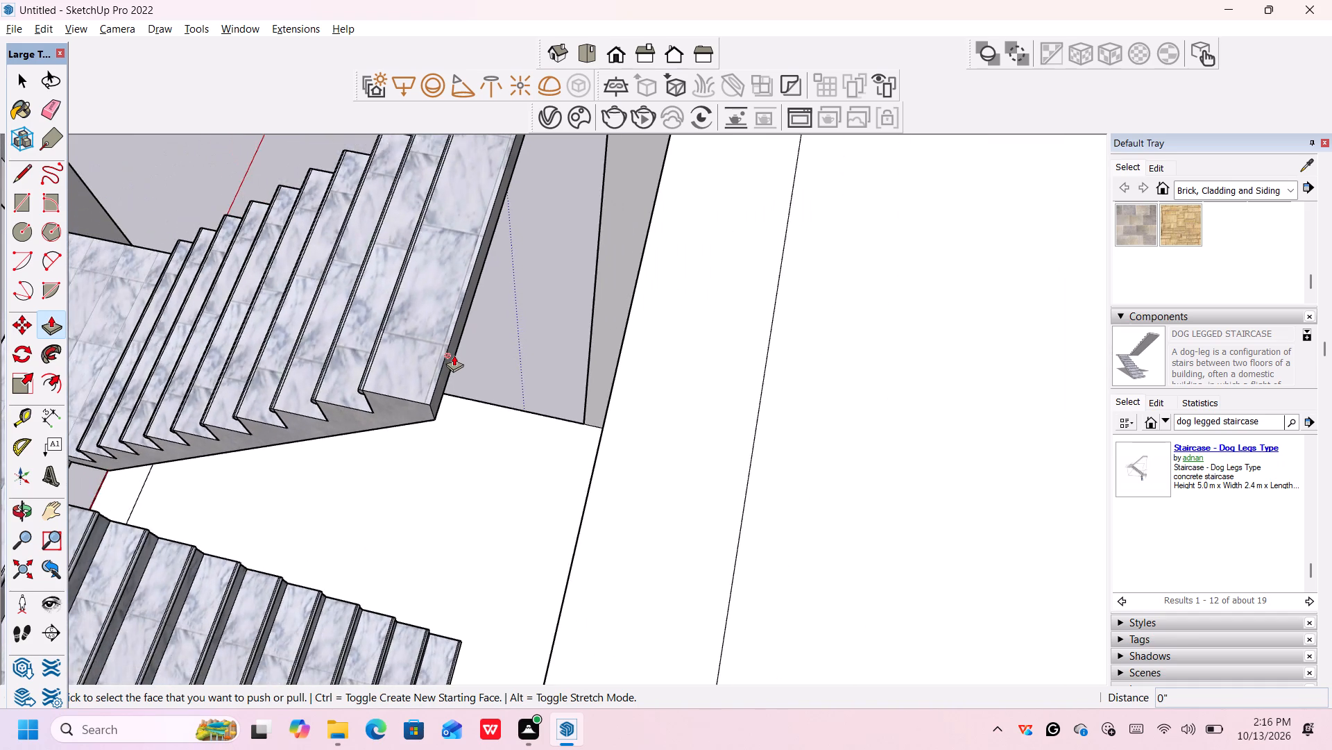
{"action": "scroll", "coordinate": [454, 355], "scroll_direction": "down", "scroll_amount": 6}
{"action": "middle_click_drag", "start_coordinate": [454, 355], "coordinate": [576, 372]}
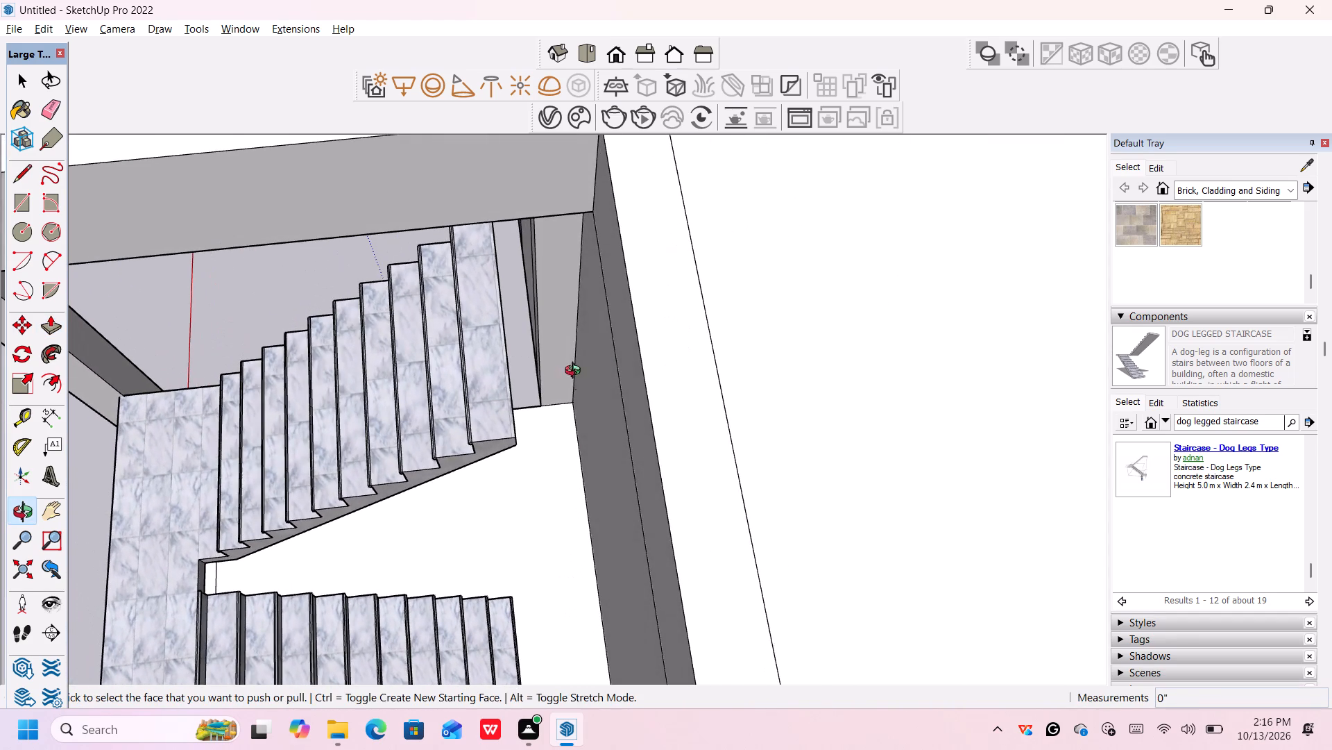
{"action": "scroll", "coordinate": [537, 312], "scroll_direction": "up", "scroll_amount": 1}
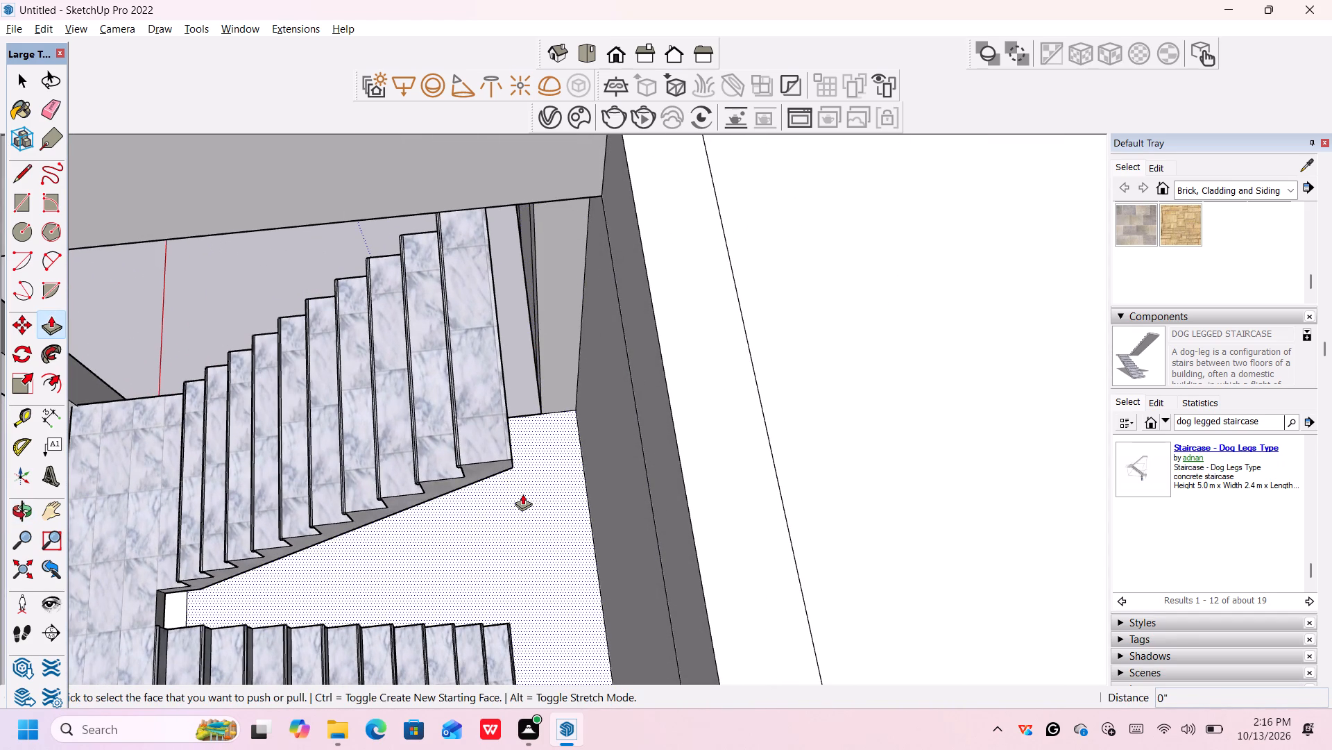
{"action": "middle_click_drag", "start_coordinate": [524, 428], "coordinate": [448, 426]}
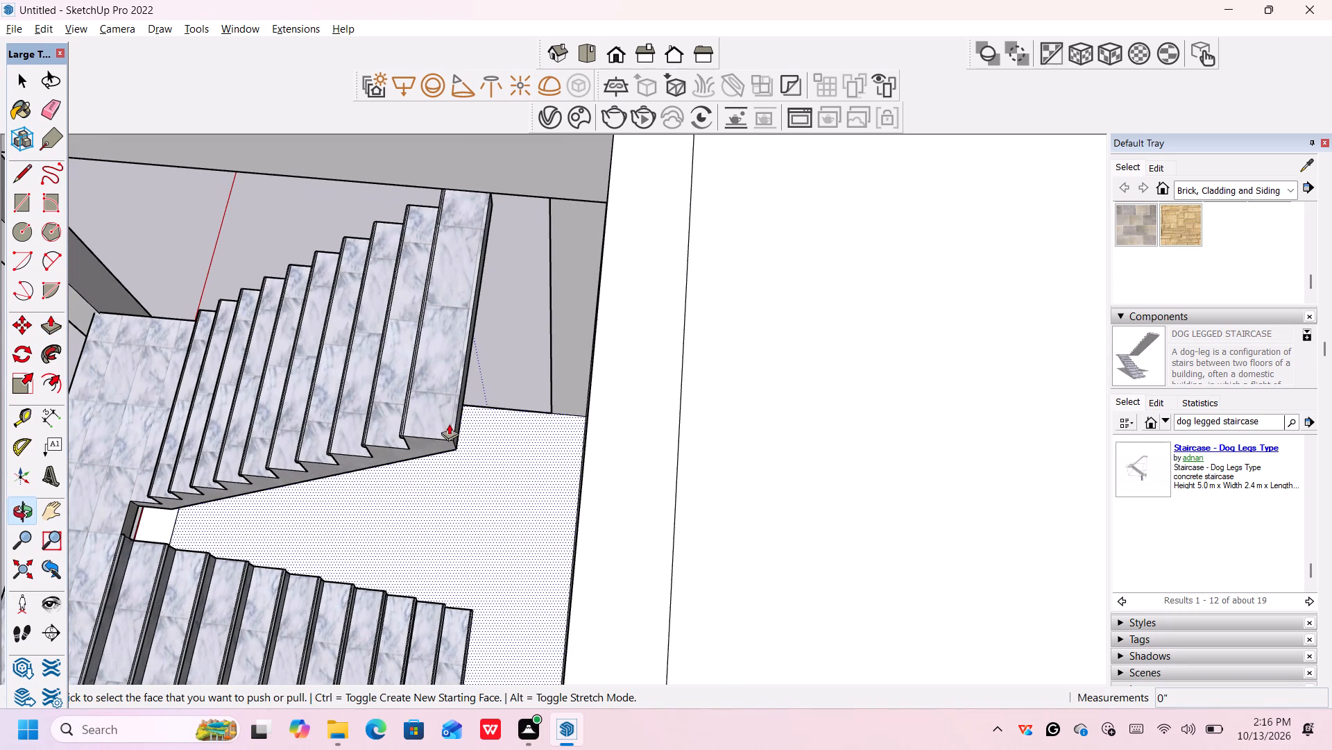
Explode the staircase component in the side bay and clear its selection.
{"action": "key", "text": "space"}
{"action": "left_click", "coordinate": [447, 419]}
{"action": "right_click", "coordinate": [458, 417]}
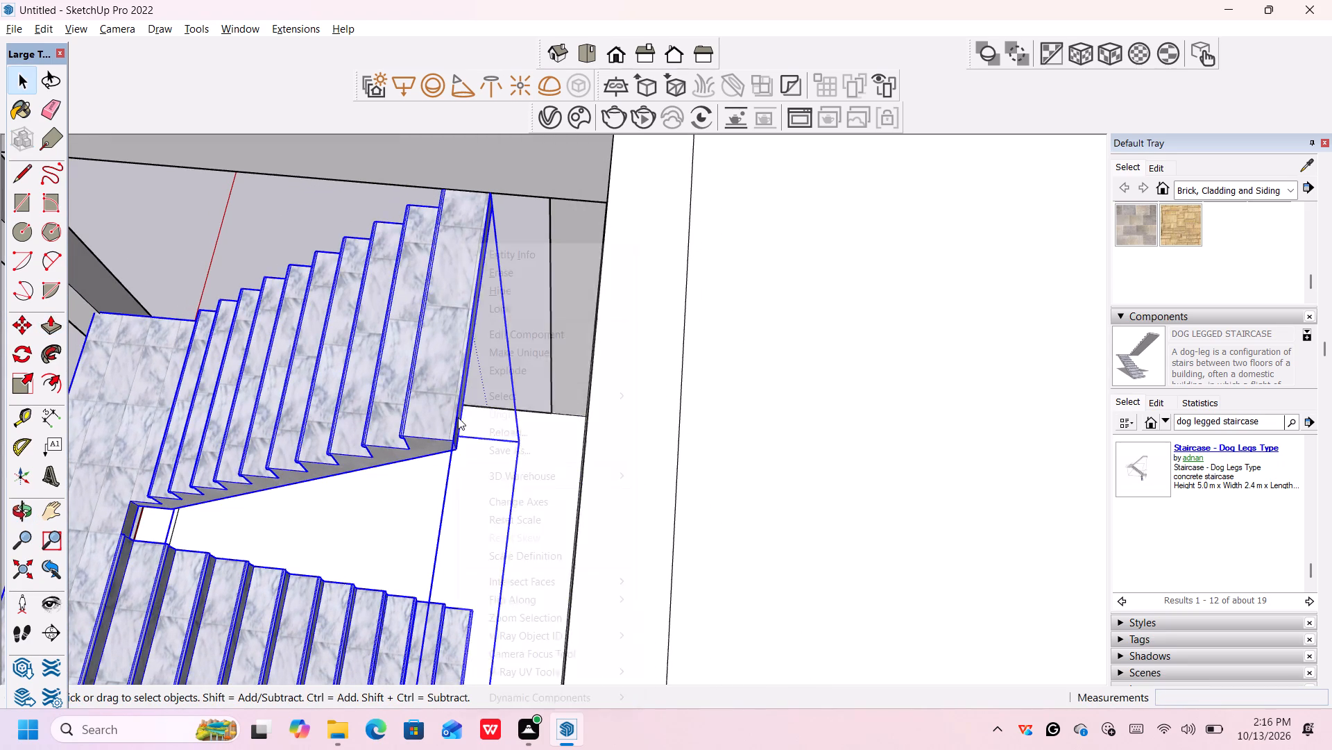
{"action": "left_click", "coordinate": [515, 366]}
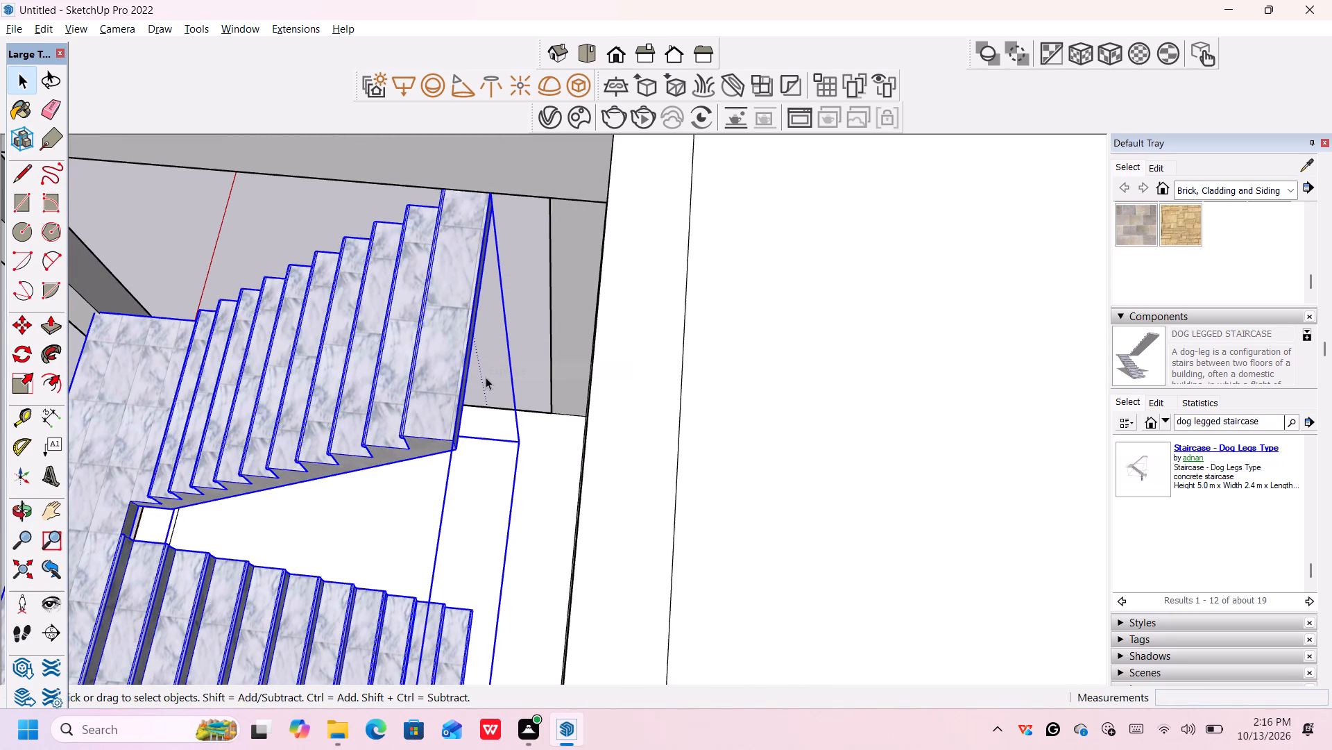
{"action": "left_click", "coordinate": [393, 506]}
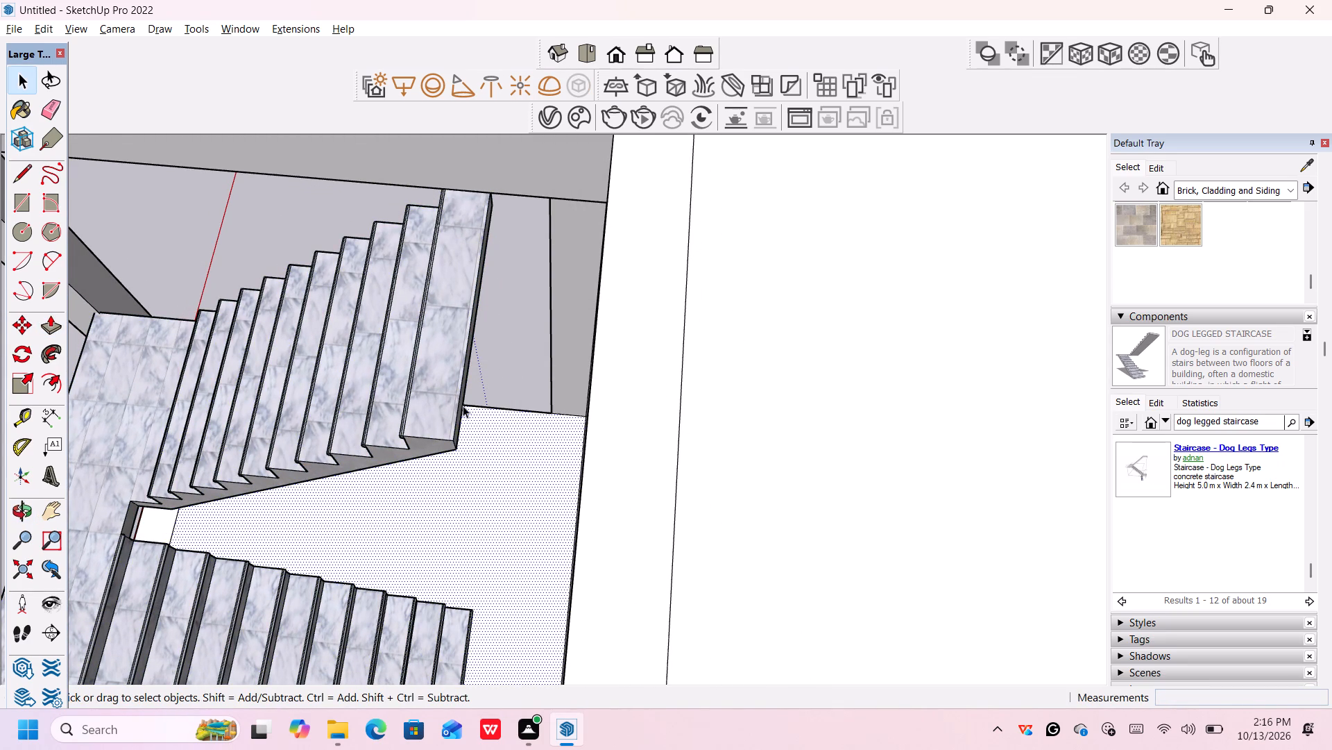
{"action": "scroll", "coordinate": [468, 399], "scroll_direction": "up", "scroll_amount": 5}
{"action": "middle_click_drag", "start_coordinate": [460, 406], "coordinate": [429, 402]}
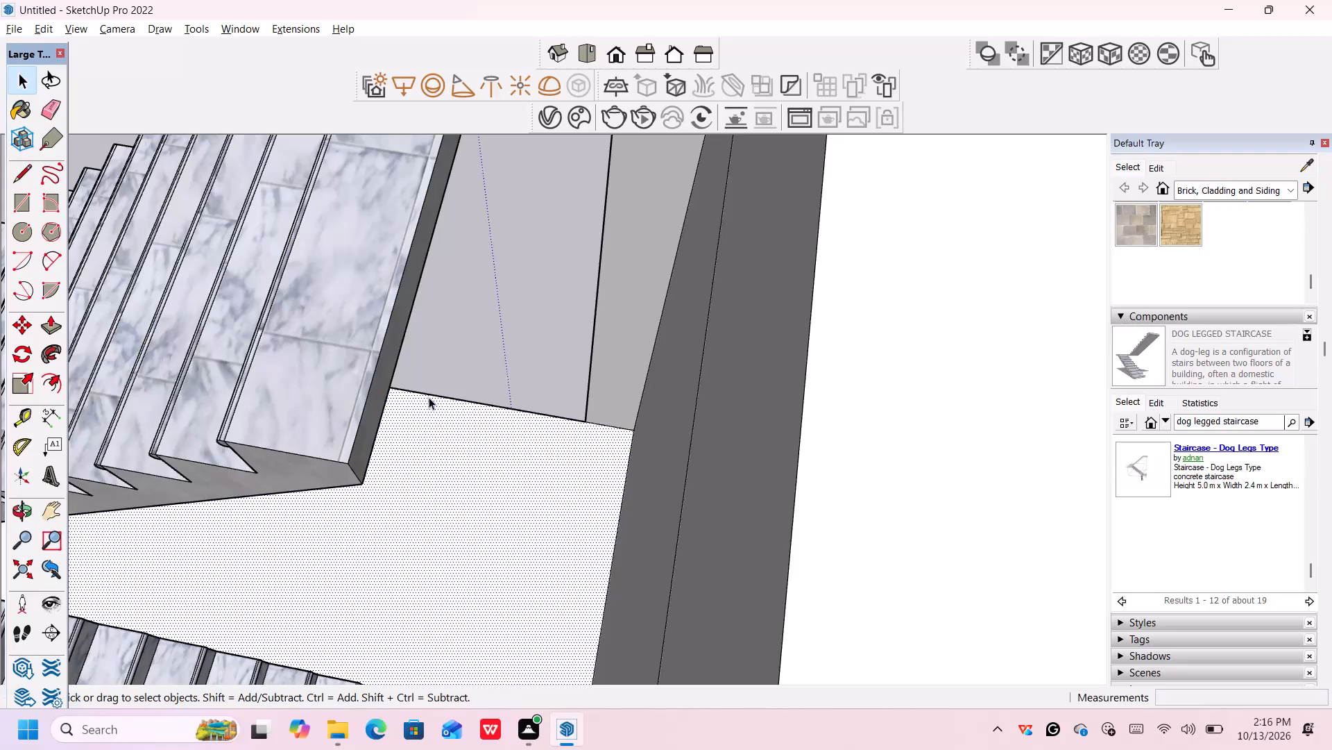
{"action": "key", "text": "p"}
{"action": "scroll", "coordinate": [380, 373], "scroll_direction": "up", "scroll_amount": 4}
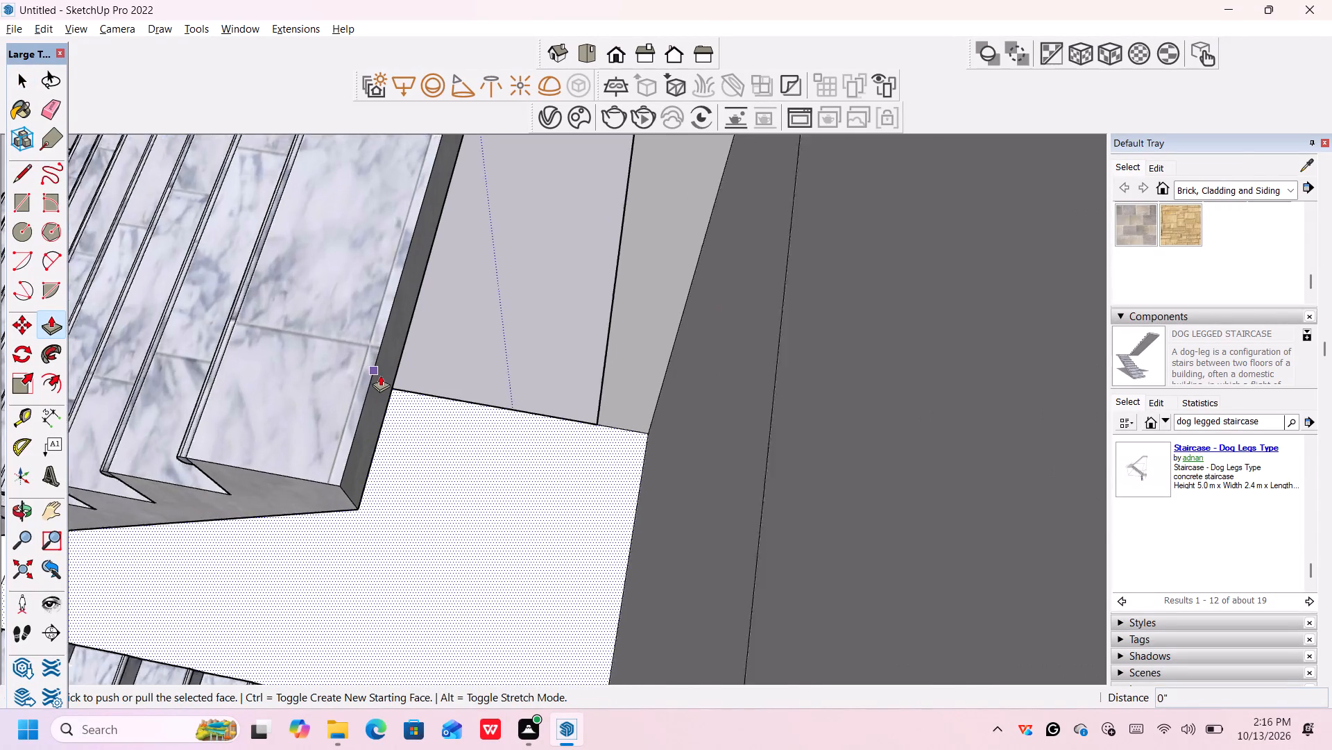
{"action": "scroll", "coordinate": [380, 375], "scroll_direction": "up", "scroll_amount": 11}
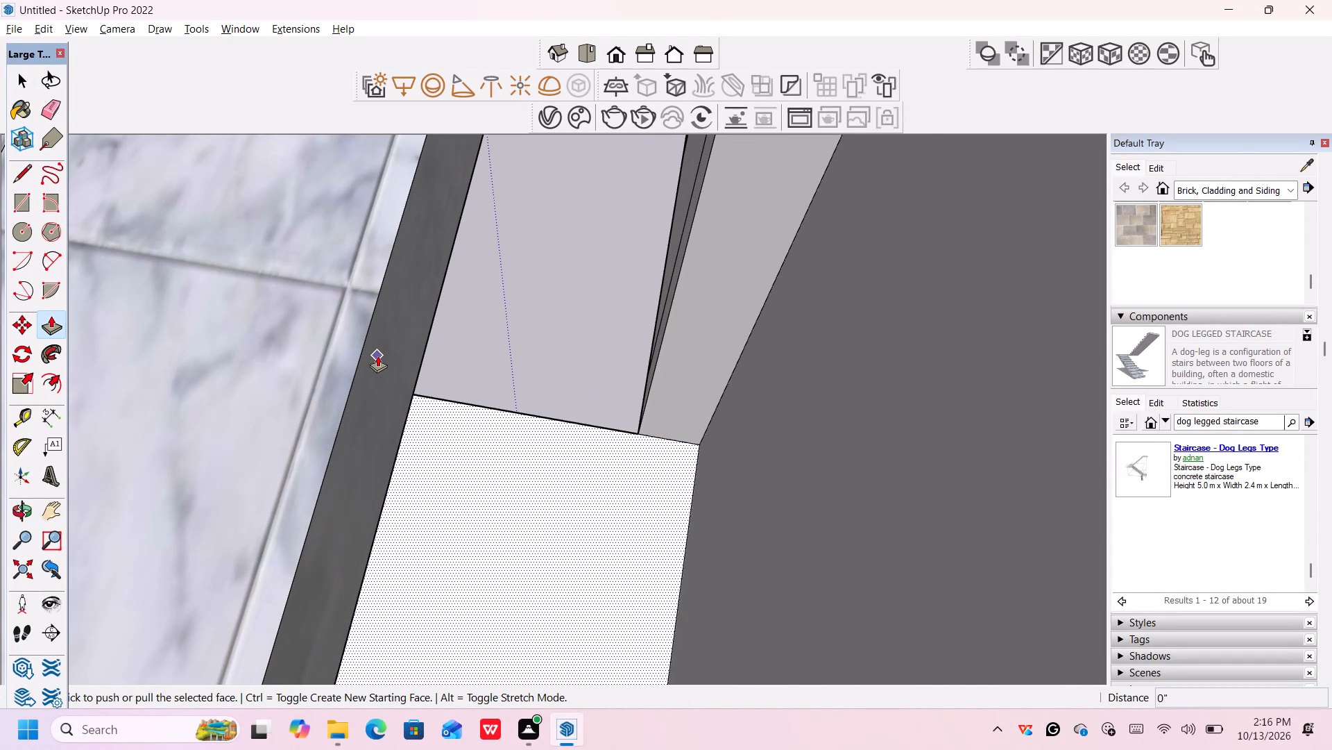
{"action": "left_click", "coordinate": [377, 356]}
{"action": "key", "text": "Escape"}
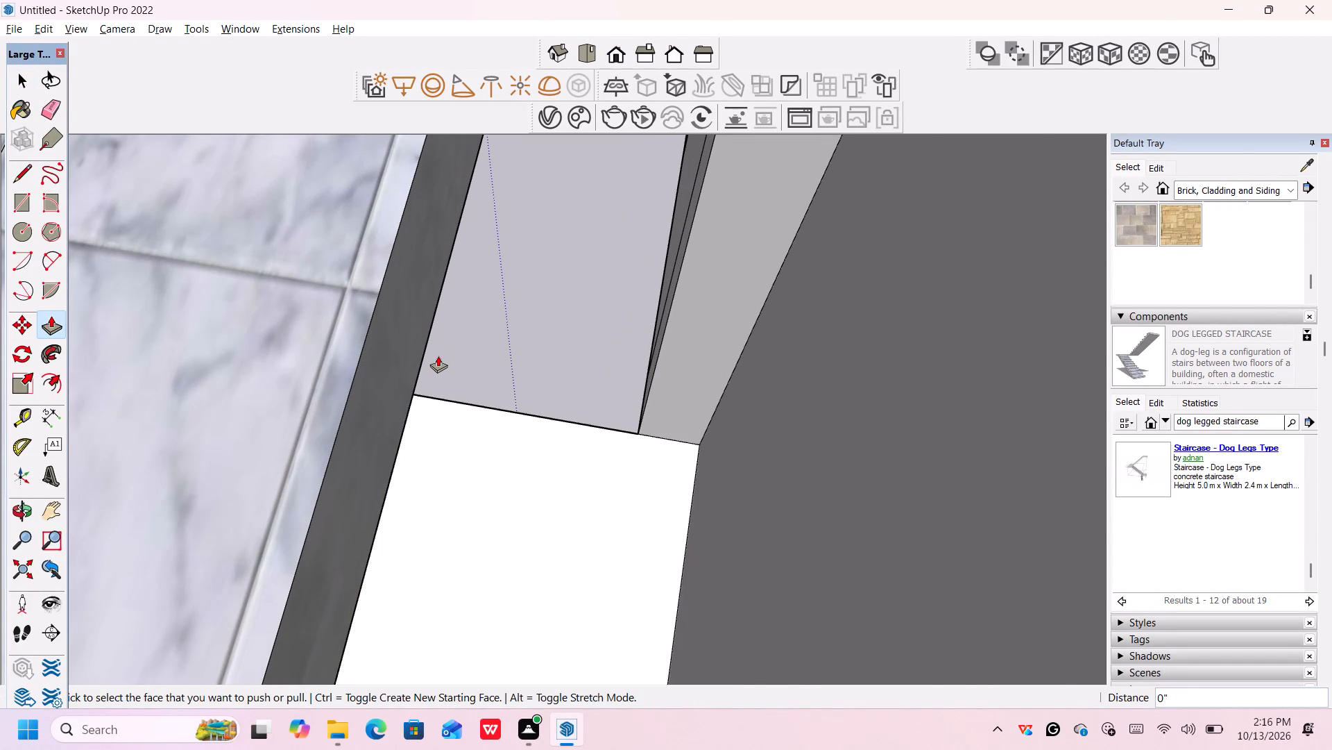
Explode the remaining staircase group into loose faces and edges and clear its selection.
{"action": "scroll", "coordinate": [439, 356], "scroll_direction": "down", "scroll_amount": 5}
{"action": "middle_click_drag", "start_coordinate": [426, 363], "coordinate": [370, 350]}
{"action": "scroll", "coordinate": [398, 356], "scroll_direction": "up", "scroll_amount": 6}
{"action": "scroll", "coordinate": [440, 400], "scroll_direction": "up", "scroll_amount": 7}
{"action": "key", "text": "space"}
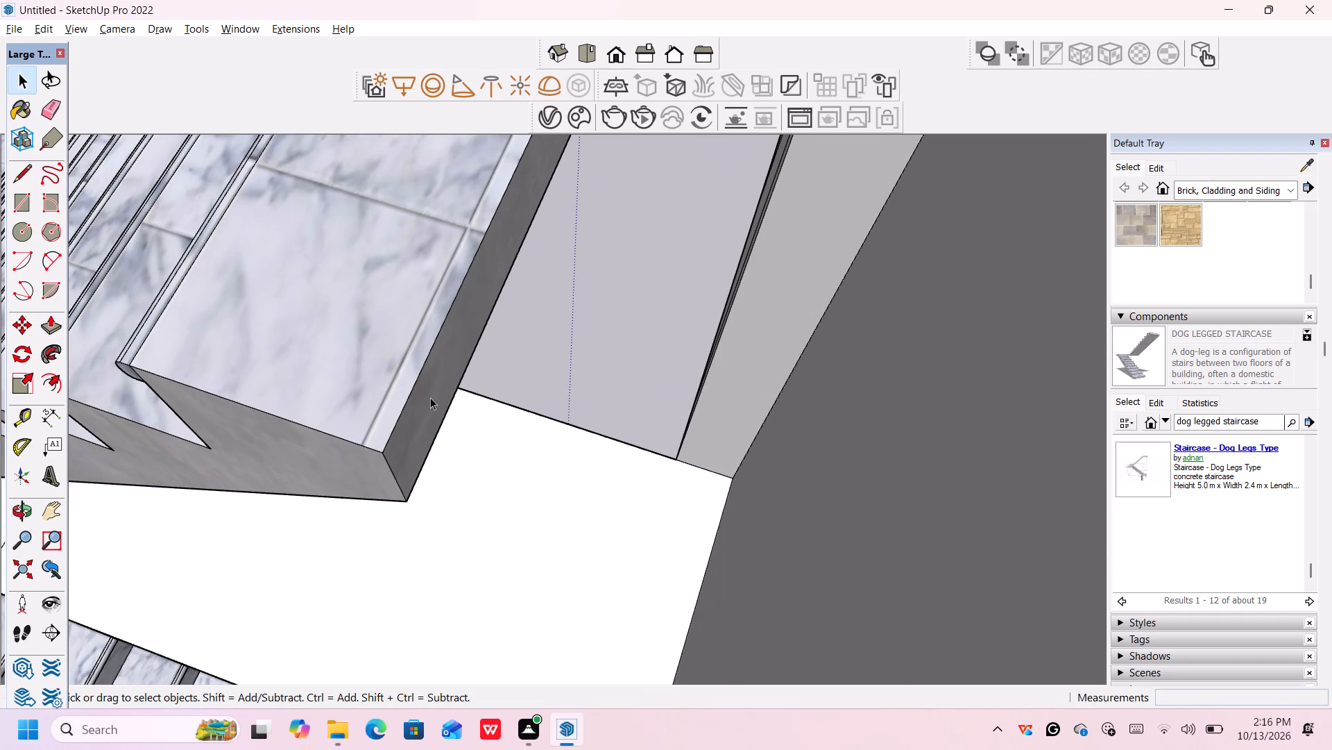
{"action": "left_click", "coordinate": [410, 390]}
{"action": "right_click", "coordinate": [409, 391]}
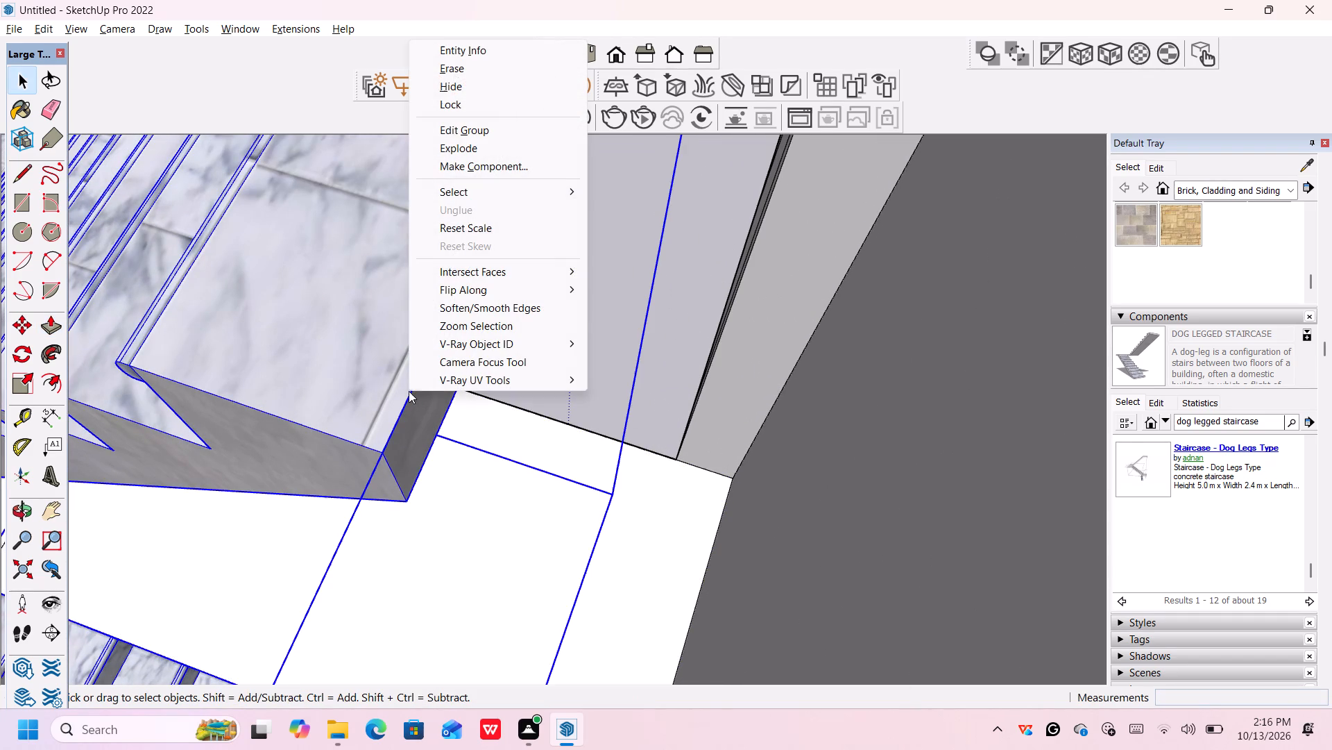
{"action": "left_click", "coordinate": [467, 147]}
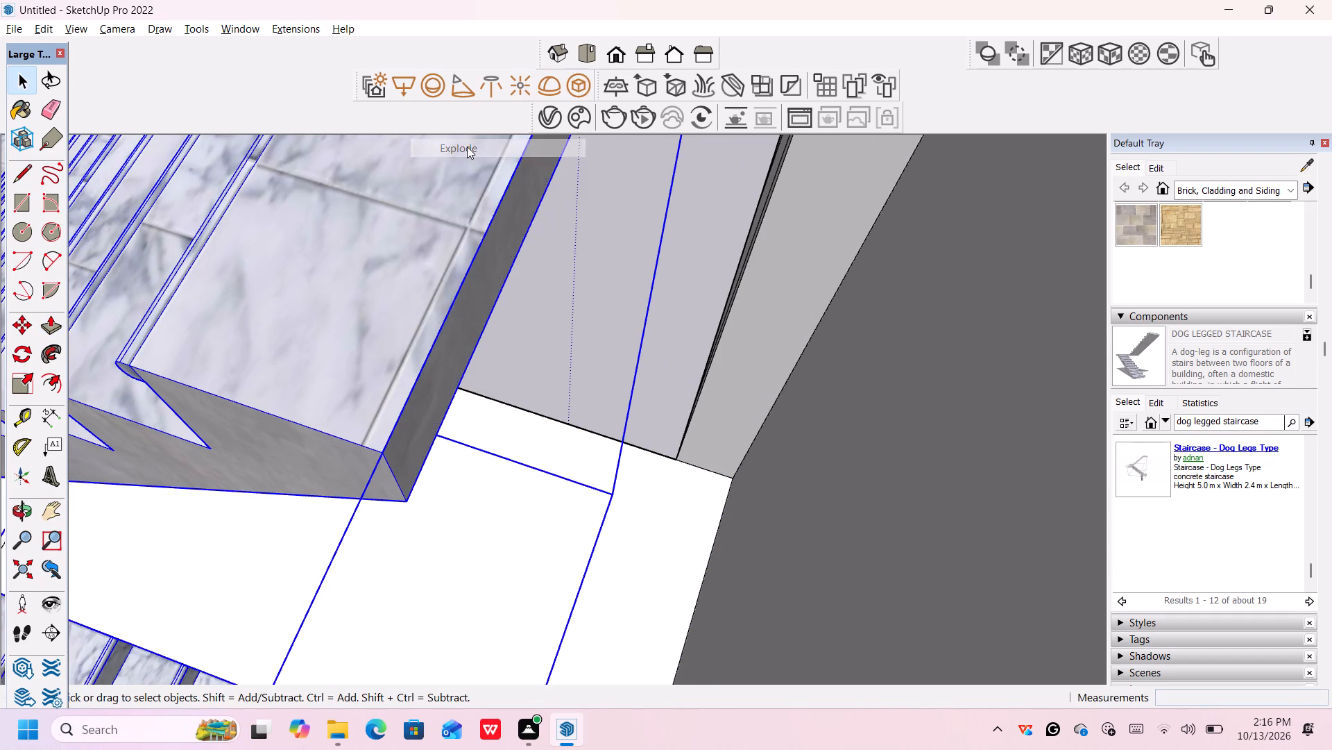
{"action": "scroll", "coordinate": [436, 427], "scroll_direction": "up", "scroll_amount": 4}
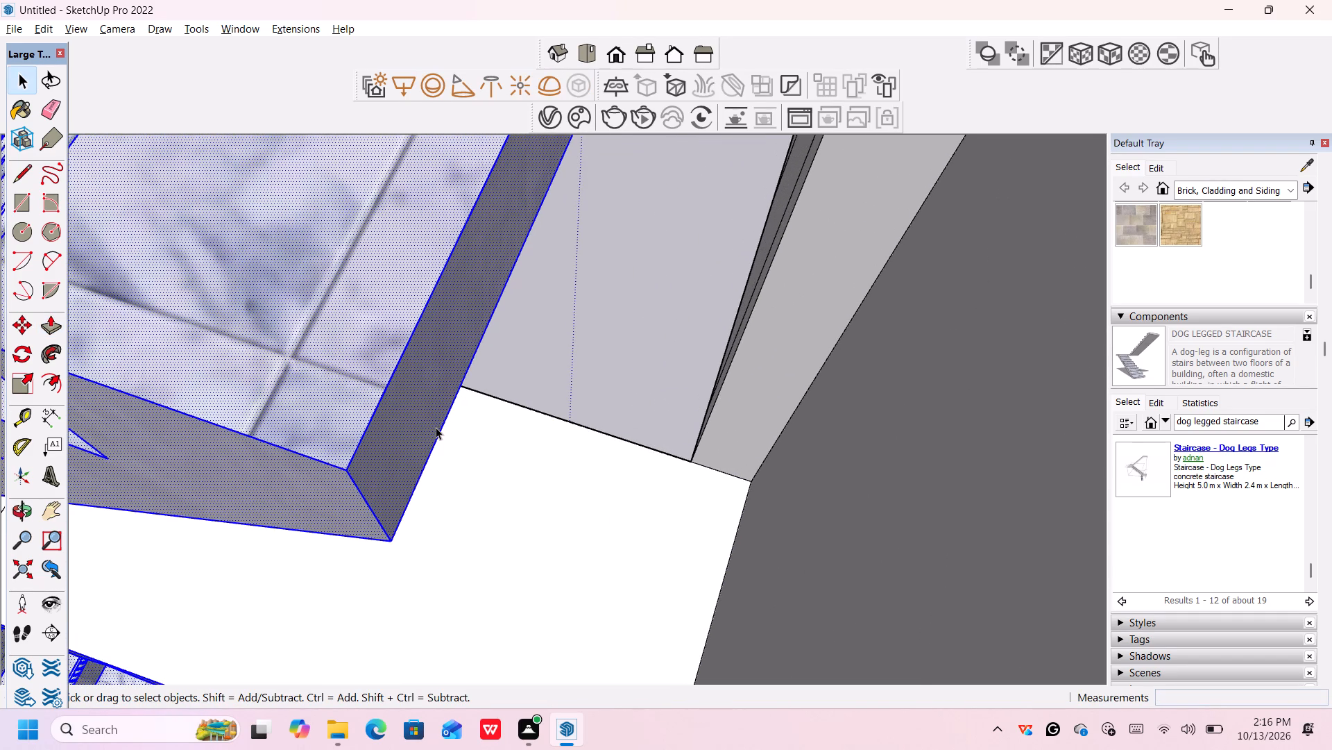
{"action": "left_click", "coordinate": [481, 451]}
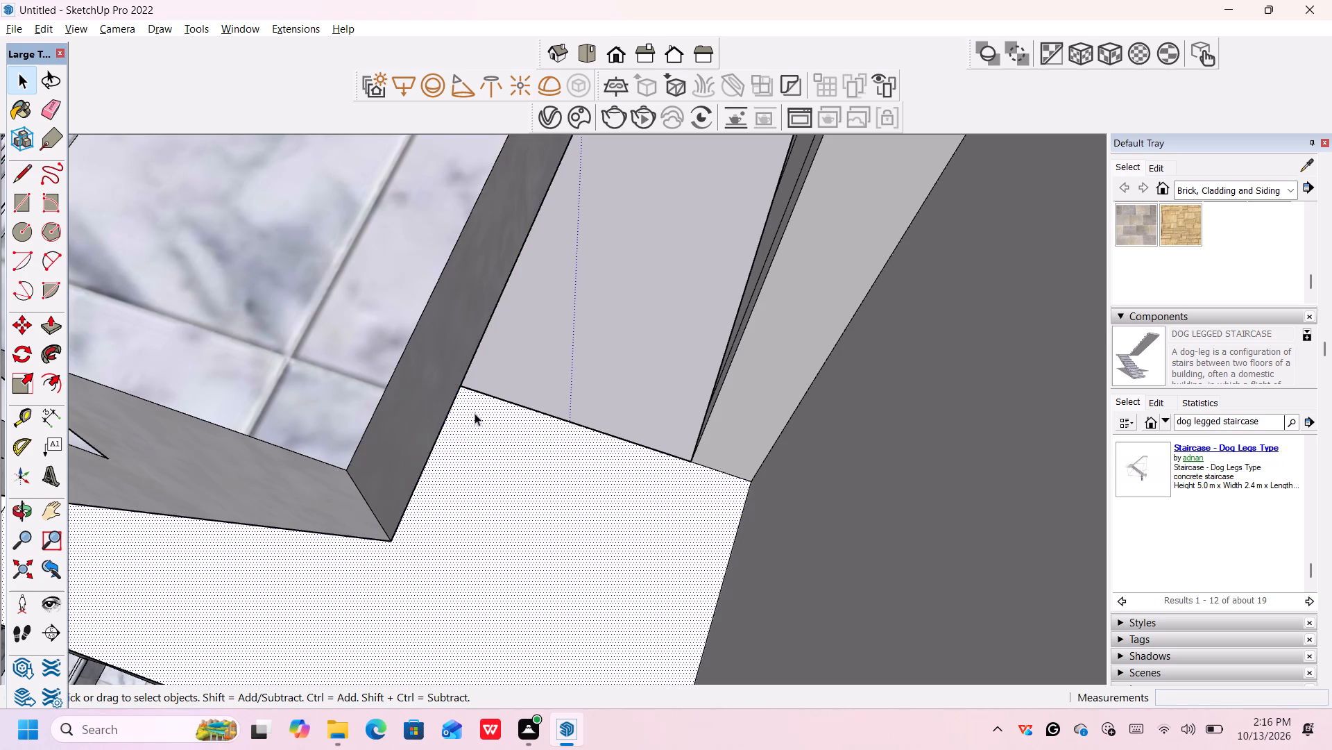
Push/Pull the end face of the upper flight's top step about 1' 10" out to the back wall to form a landing.
{"action": "key", "text": "p"}
{"action": "scroll", "coordinate": [426, 366], "scroll_direction": "down", "scroll_amount": 3}
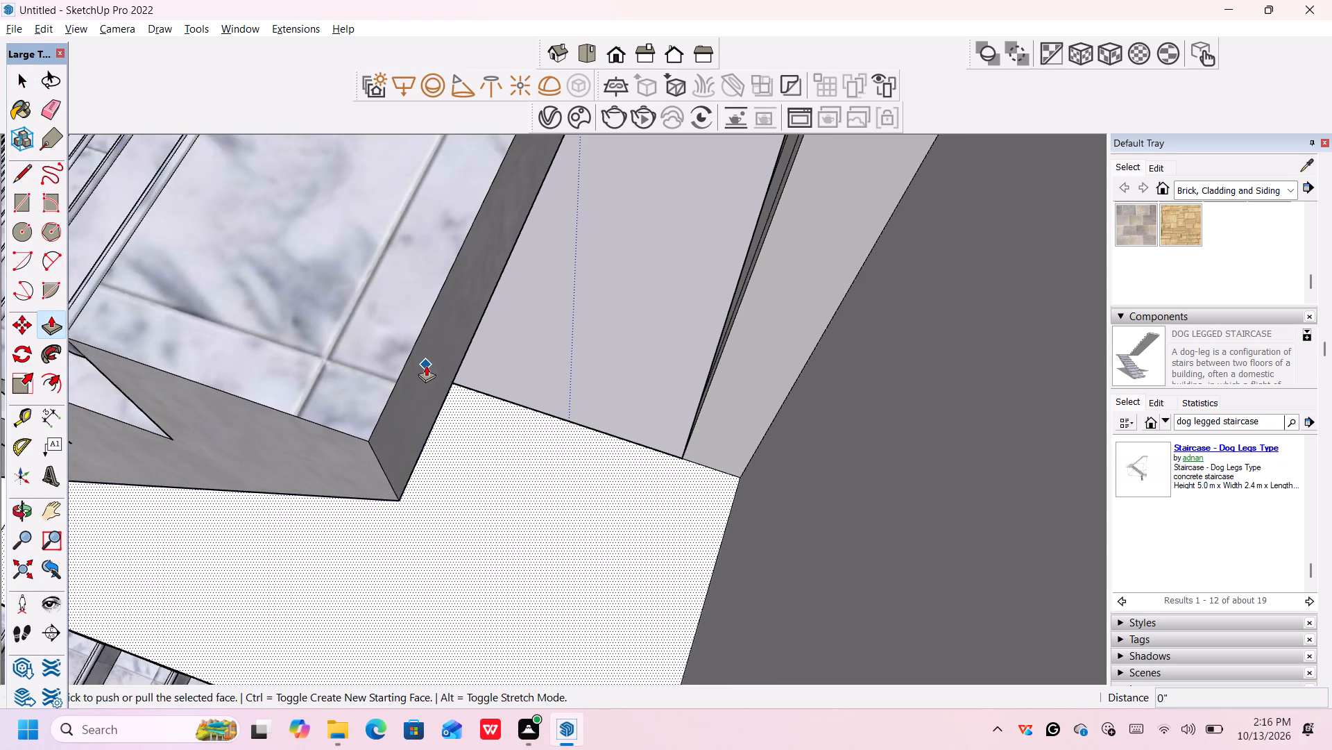
{"action": "scroll", "coordinate": [426, 365], "scroll_direction": "down", "scroll_amount": 3}
{"action": "key", "text": "space"}
{"action": "left_click", "coordinate": [411, 357]}
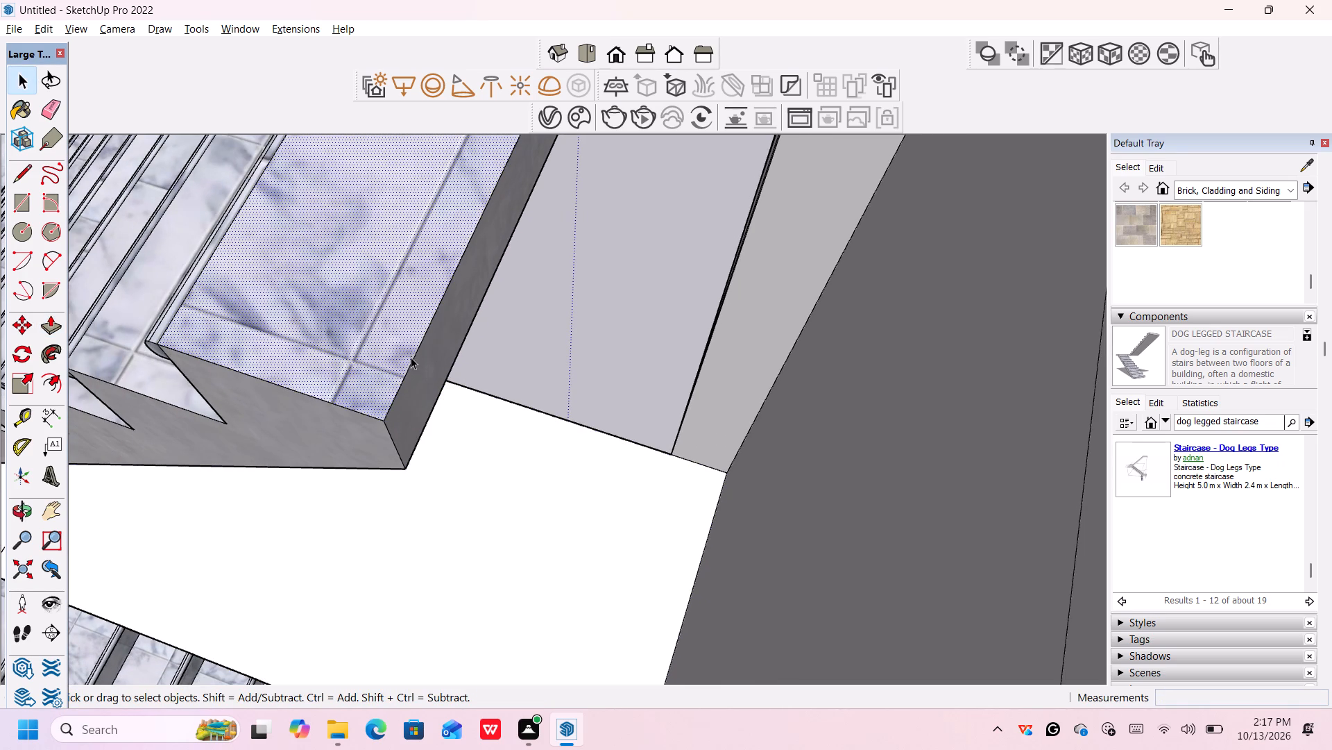
{"action": "scroll", "coordinate": [368, 391], "scroll_direction": "down", "scroll_amount": 5}
{"action": "middle_click_drag", "start_coordinate": [389, 444], "coordinate": [377, 444]}
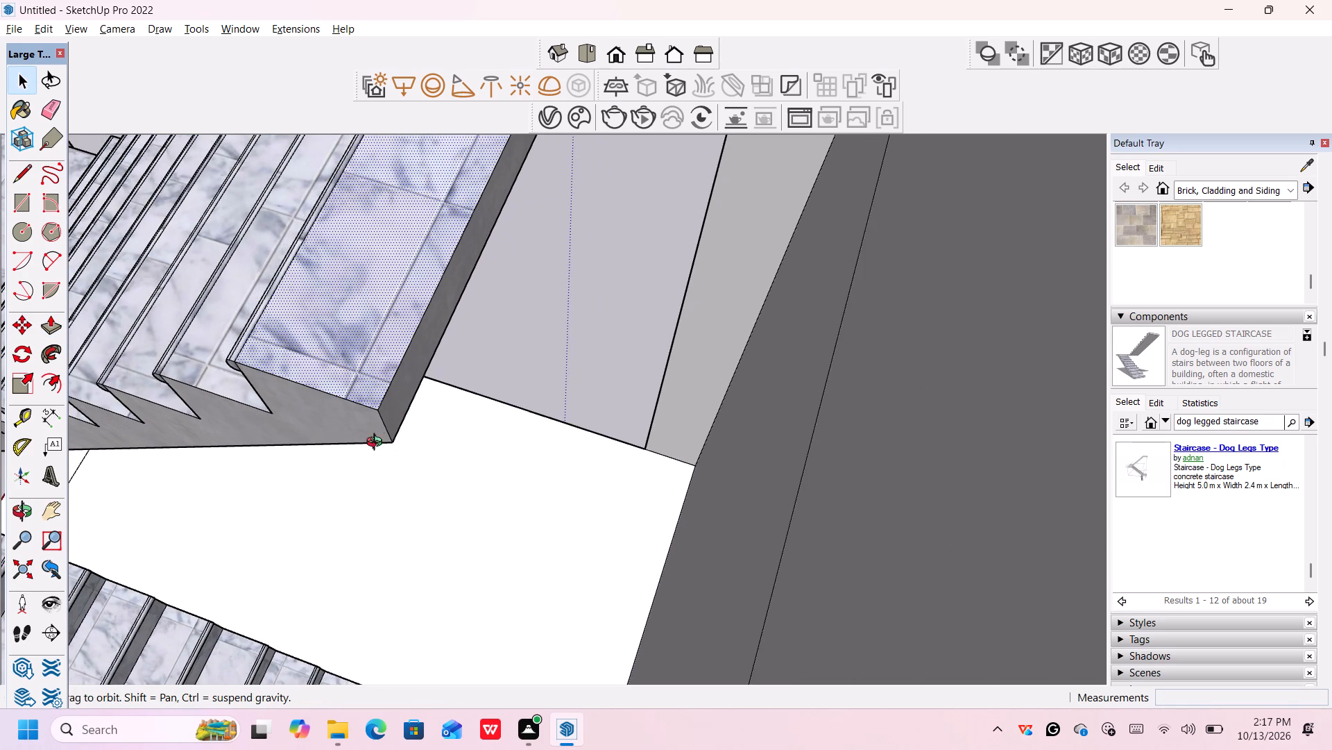
{"action": "middle_click_drag", "start_coordinate": [377, 444], "coordinate": [298, 415]}
{"action": "scroll", "coordinate": [365, 340], "scroll_direction": "up", "scroll_amount": 5}
{"action": "left_click", "coordinate": [372, 335]}
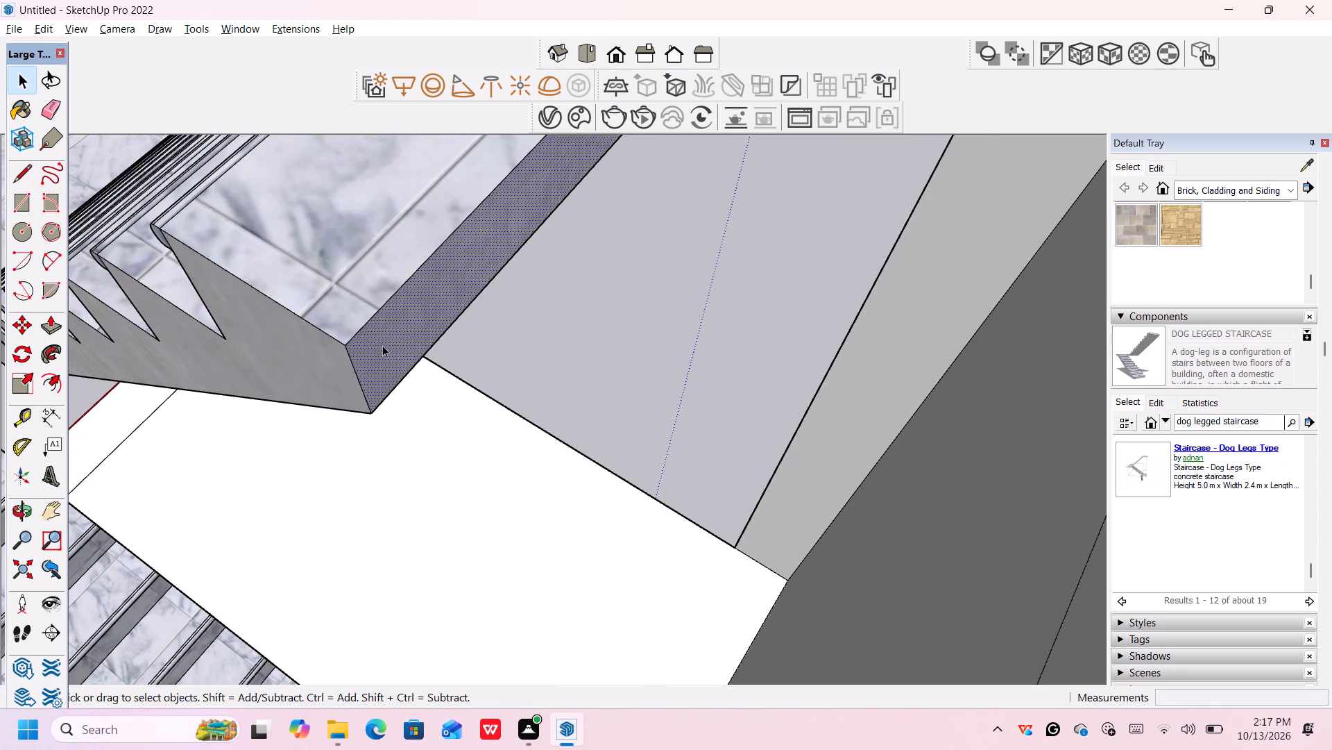
{"action": "key", "text": "p"}
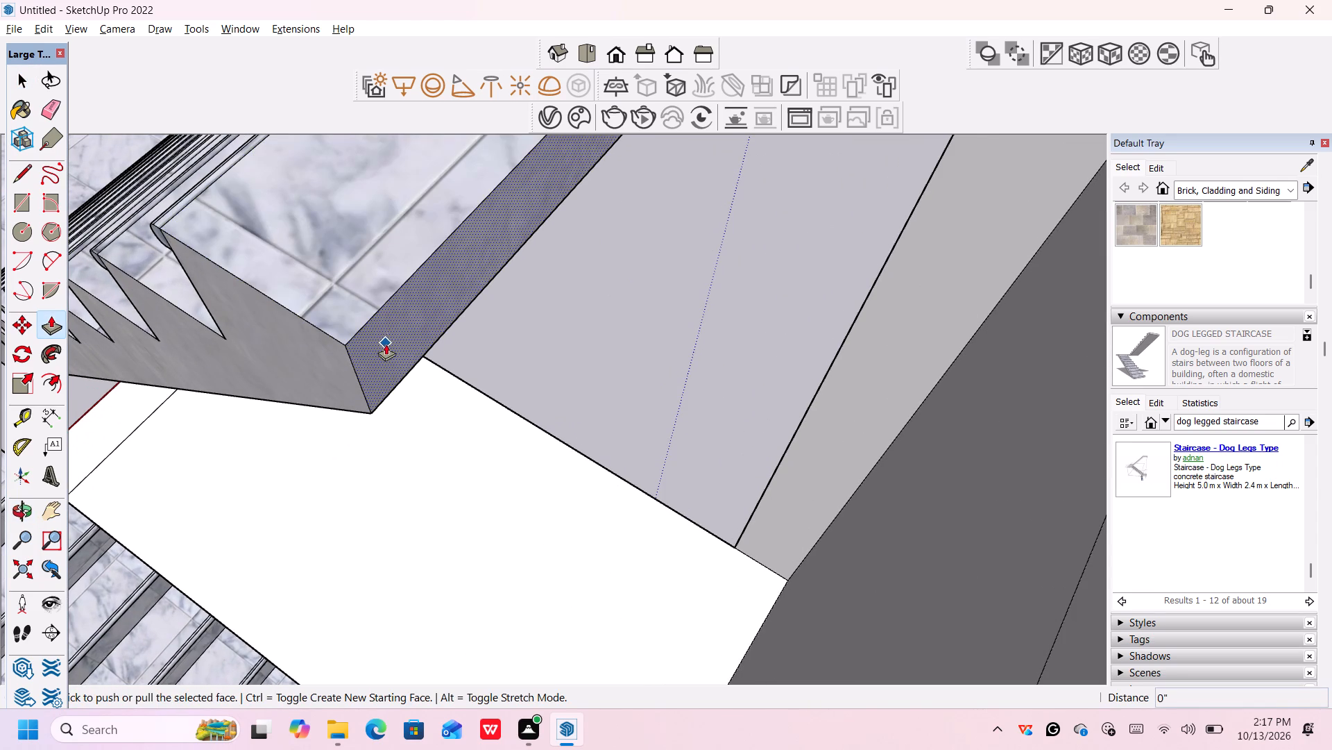
{"action": "left_click", "coordinate": [384, 348]}
{"action": "scroll", "coordinate": [505, 397], "scroll_direction": "down", "scroll_amount": 3}
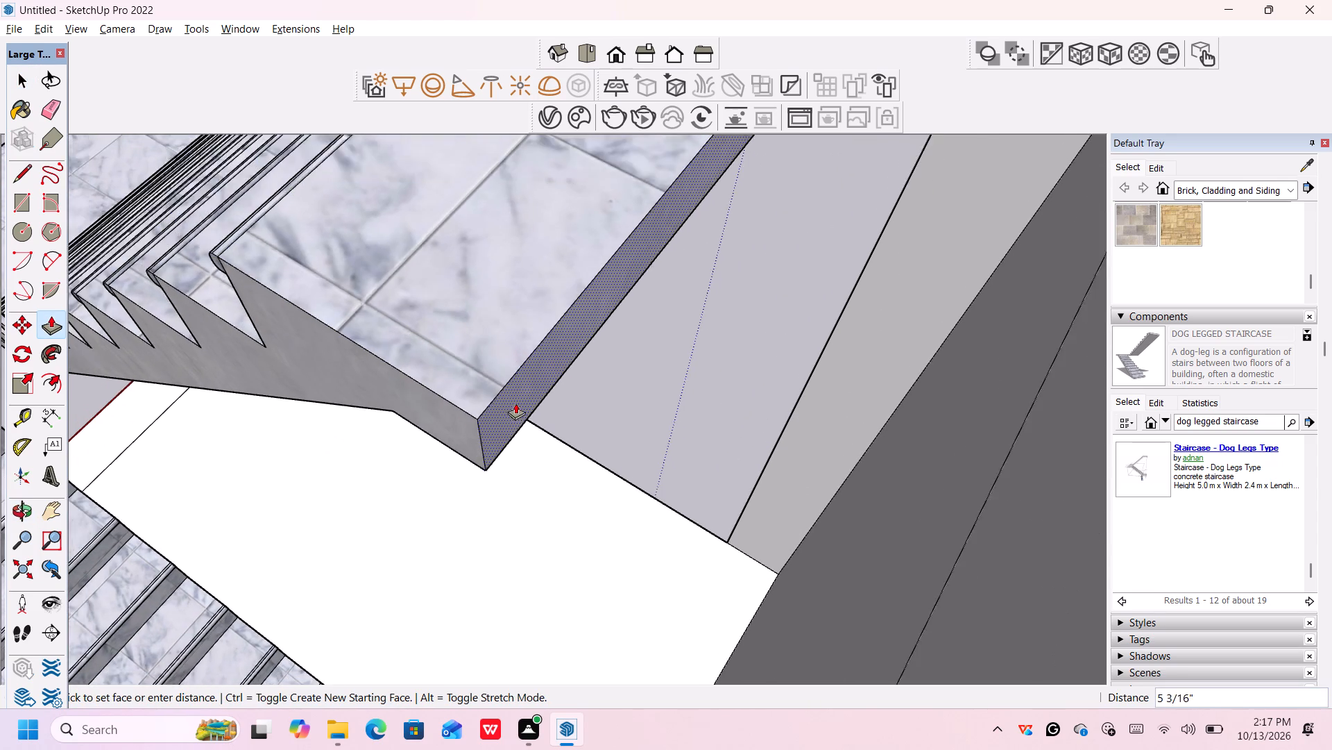
{"action": "scroll", "coordinate": [515, 403], "scroll_direction": "down", "scroll_amount": 11}
{"action": "middle_click_drag", "start_coordinate": [645, 455], "coordinate": [676, 456]}
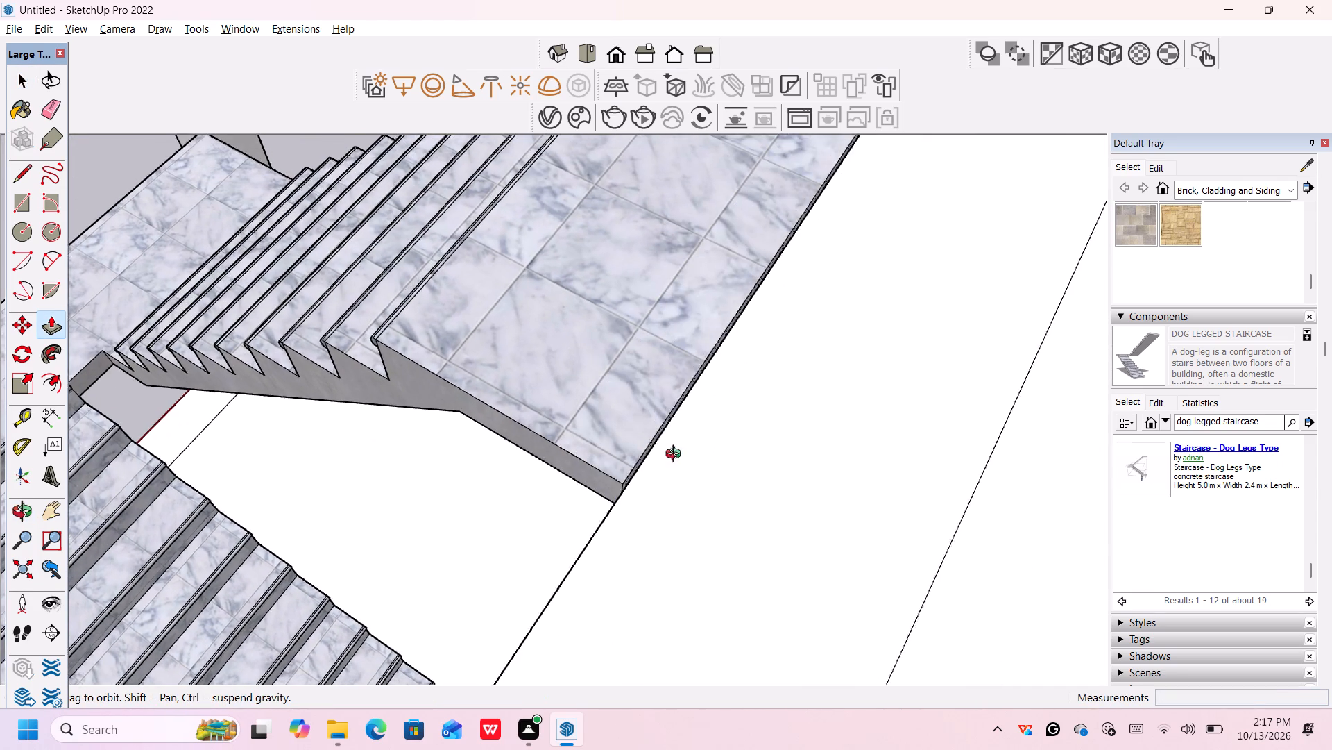
{"action": "middle_click_drag", "start_coordinate": [676, 456], "coordinate": [791, 428]}
{"action": "scroll", "coordinate": [787, 431], "scroll_direction": "up", "scroll_amount": 2}
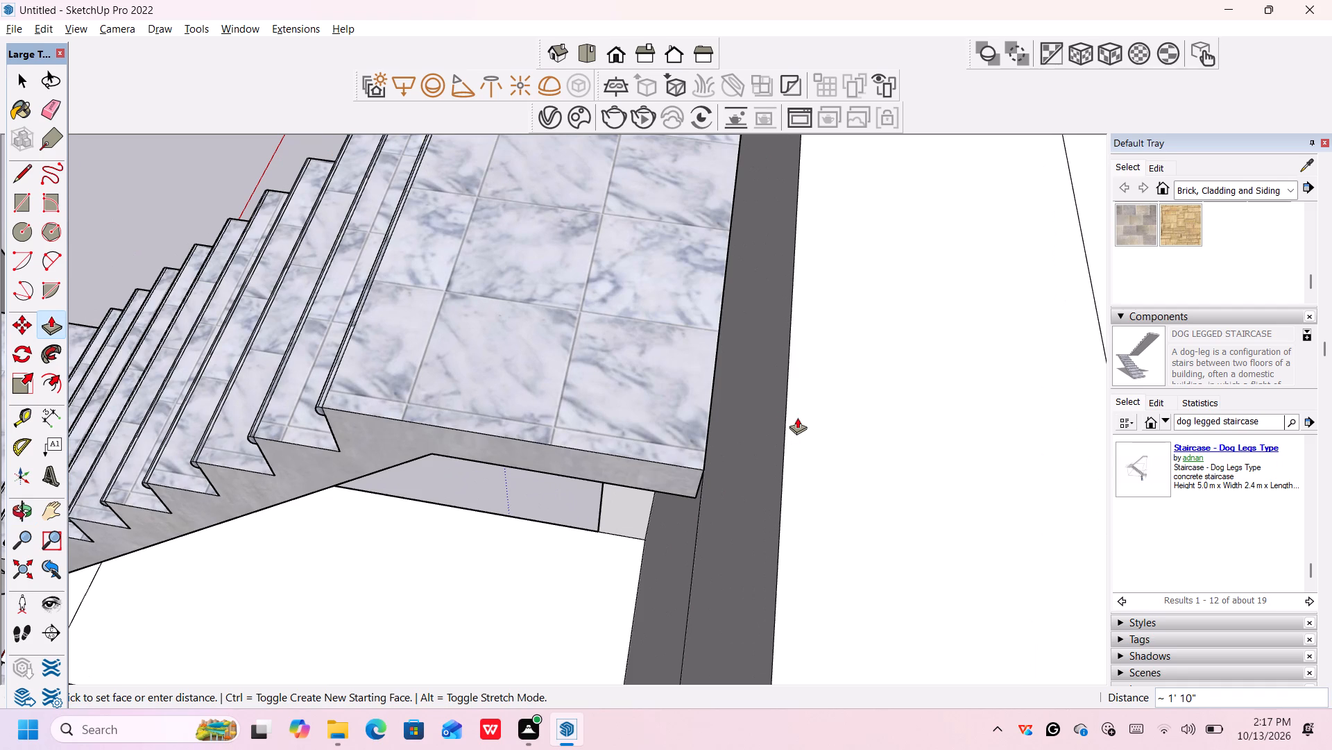
{"action": "left_click", "coordinate": [797, 417]}
Draw a vertical line across the top landing's side face, from the underside corner where the slope begins up to the top edge.
{"action": "scroll", "coordinate": [542, 462], "scroll_direction": "down", "scroll_amount": 5}
{"action": "middle_click_drag", "start_coordinate": [541, 464], "coordinate": [616, 410]}
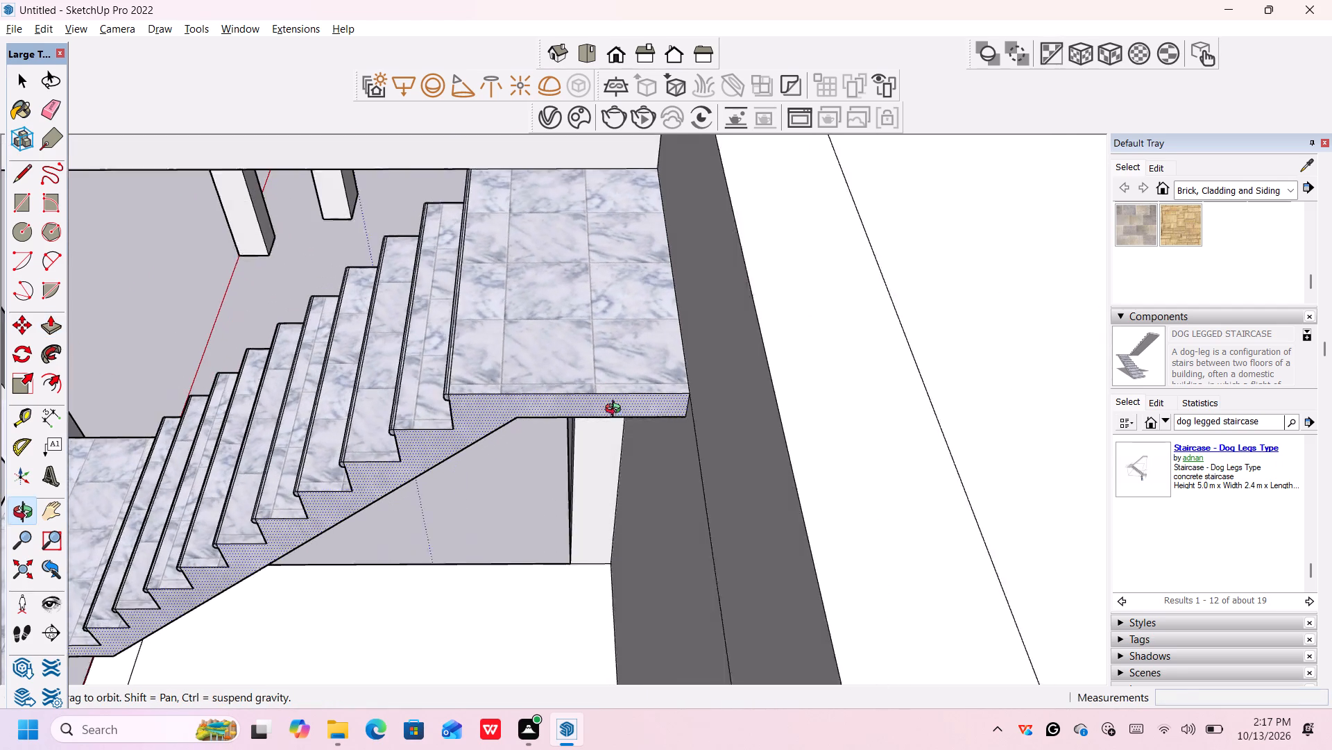
{"action": "middle_click_drag", "start_coordinate": [616, 410], "coordinate": [620, 406]}
{"action": "scroll", "coordinate": [606, 386], "scroll_direction": "up", "scroll_amount": 4}
{"action": "key", "text": "space"}
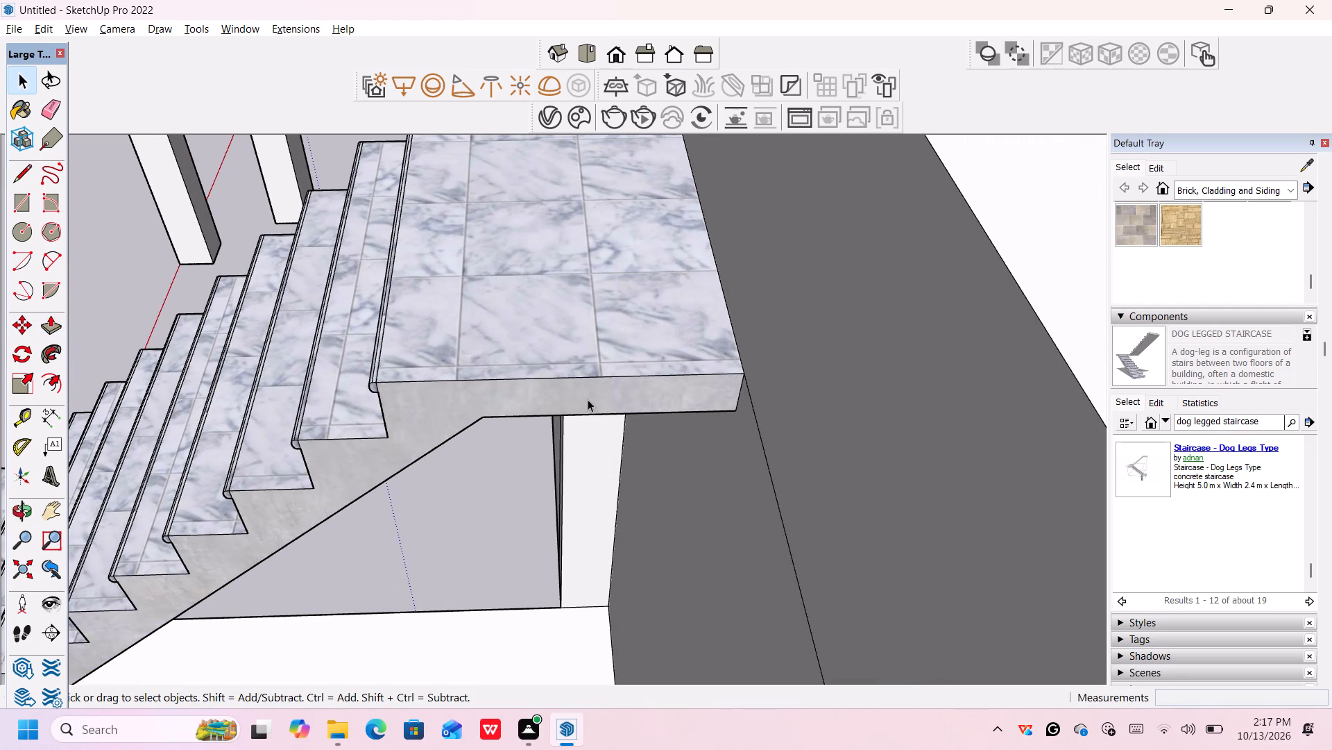
{"action": "key", "text": "l"}
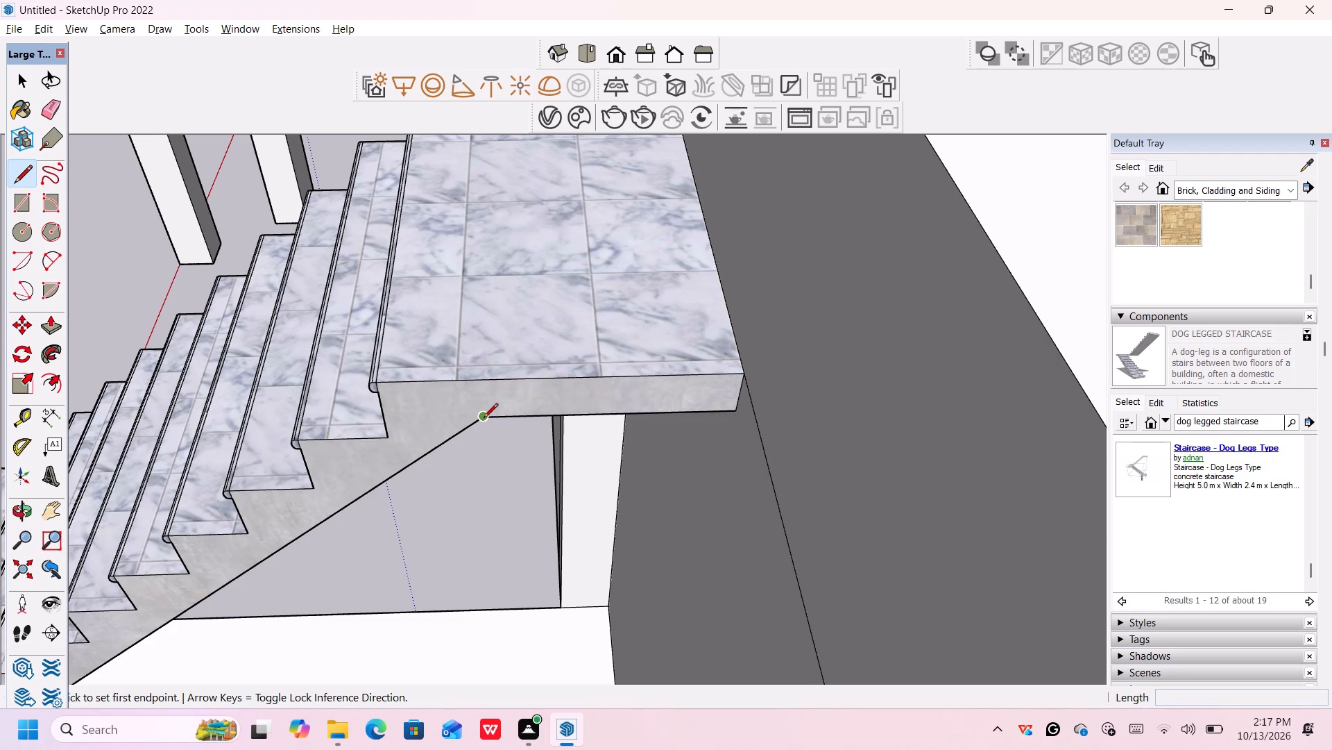
{"action": "left_click", "coordinate": [484, 419]}
{"action": "left_click", "coordinate": [482, 377]}
{"action": "key", "text": "space"}
Push/Pull the divided side face of the top landing about 4' 10 3/8" across the bay to the outer side wall.
{"action": "scroll", "coordinate": [533, 485], "scroll_direction": "down", "scroll_amount": 8}
{"action": "scroll", "coordinate": [535, 470], "scroll_direction": "up", "scroll_amount": 1}
{"action": "middle_click_drag", "start_coordinate": [541, 490], "coordinate": [578, 440]}
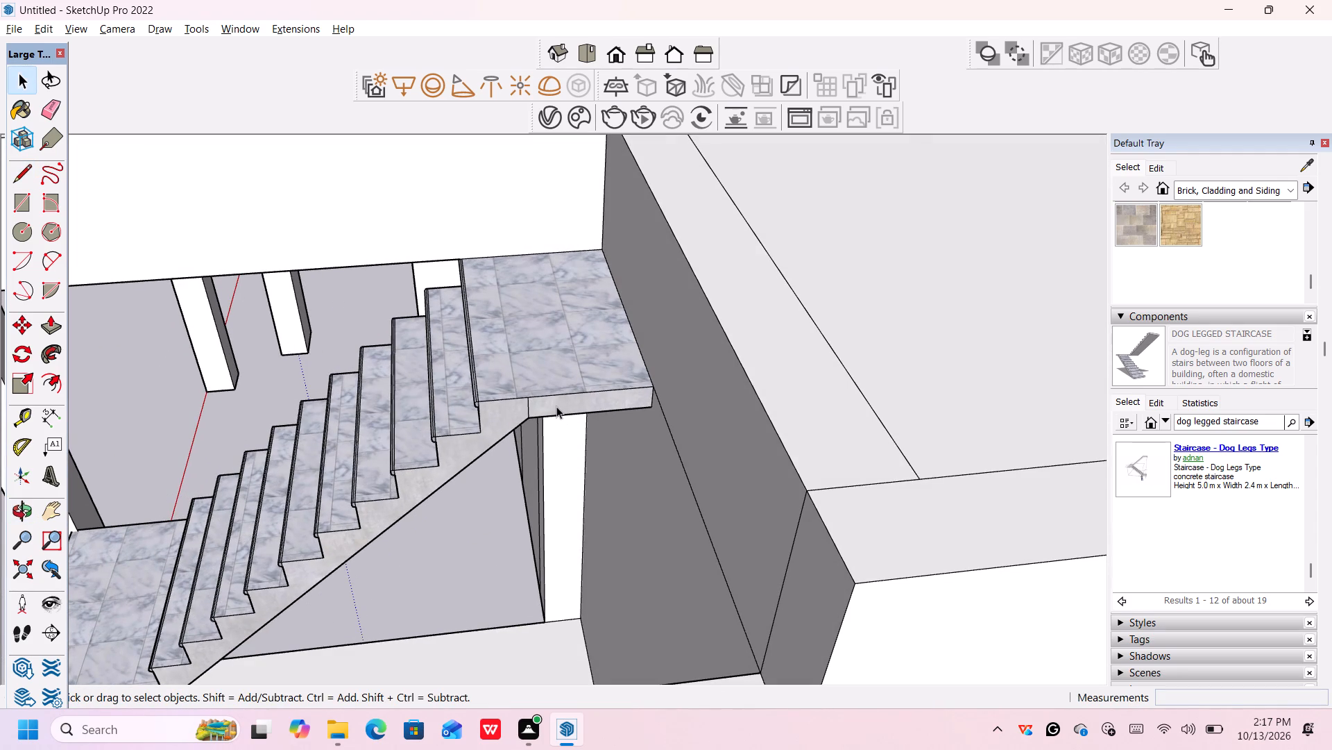
{"action": "key", "text": "p"}
{"action": "left_click", "coordinate": [590, 399]}
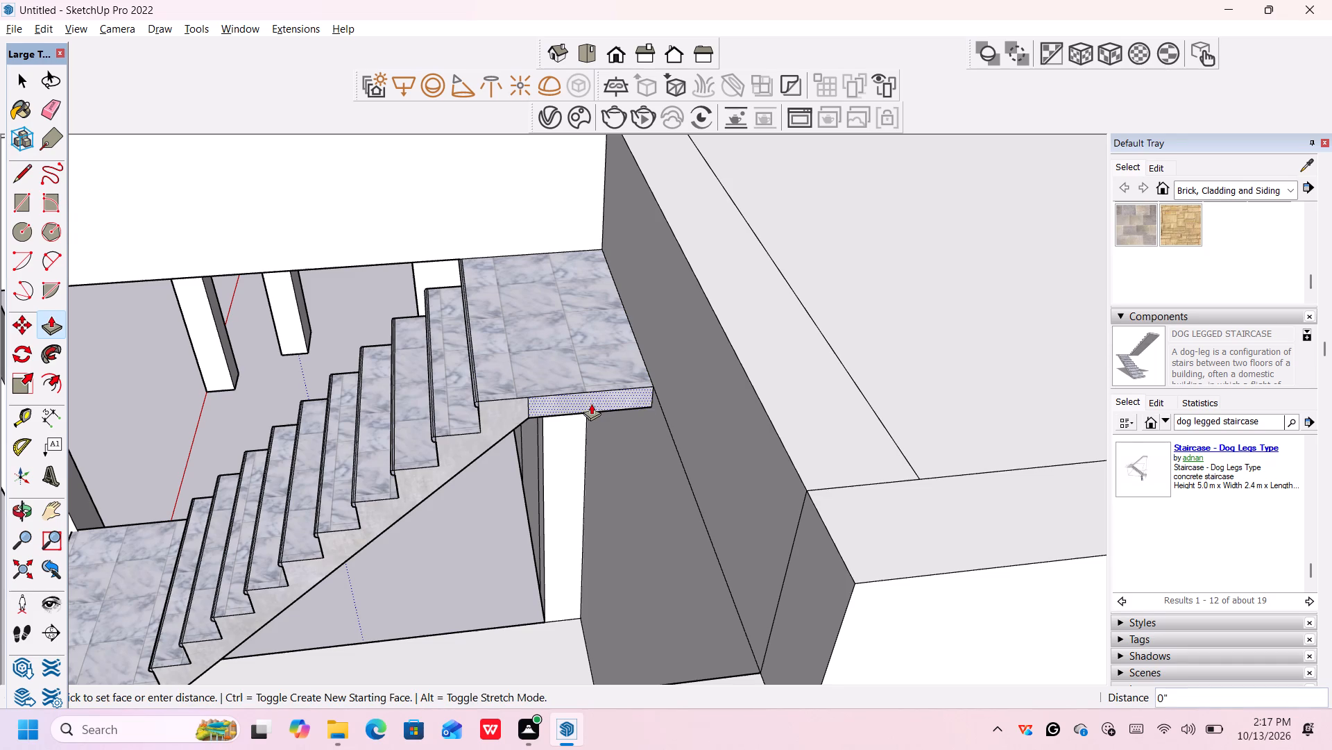
{"action": "scroll", "coordinate": [612, 489], "scroll_direction": "down", "scroll_amount": 11}
{"action": "middle_click_drag", "start_coordinate": [606, 496], "coordinate": [609, 497]}
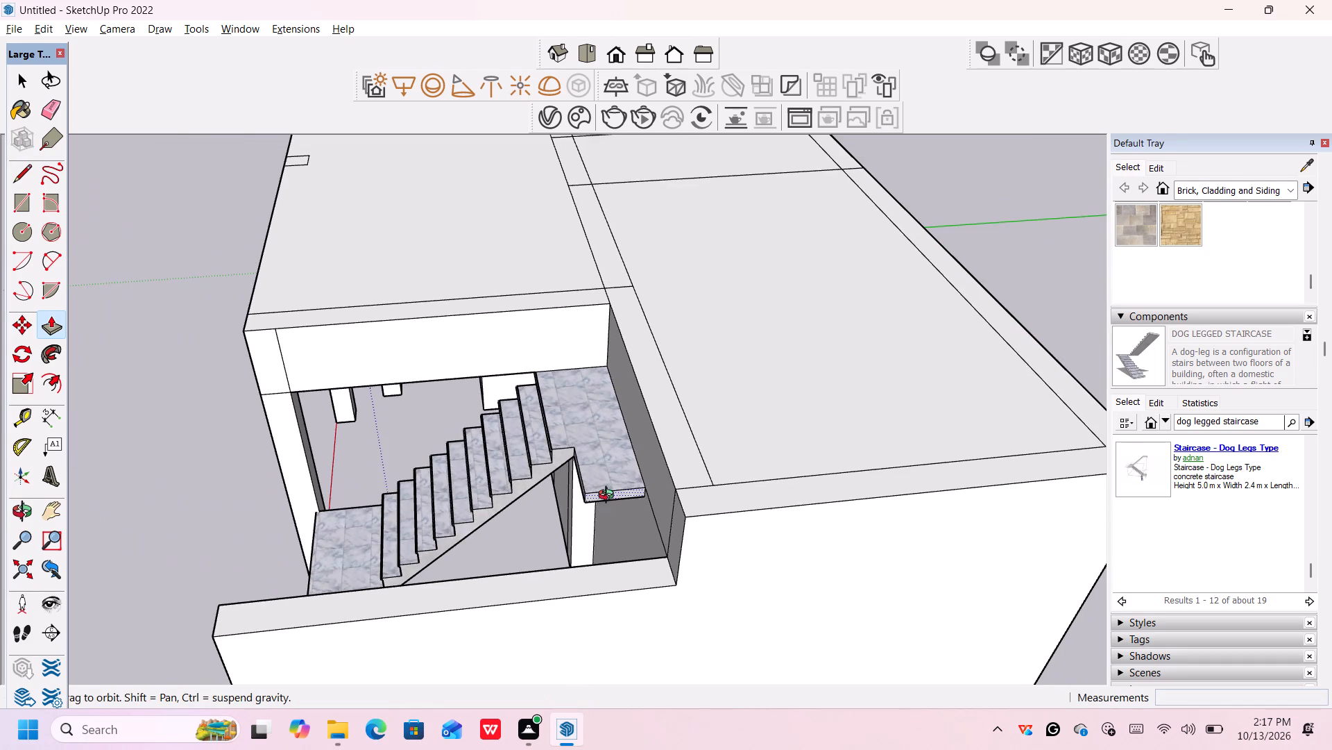
{"action": "middle_click_drag", "start_coordinate": [609, 497], "coordinate": [788, 517]}
{"action": "scroll", "coordinate": [732, 493], "scroll_direction": "down", "scroll_amount": 3}
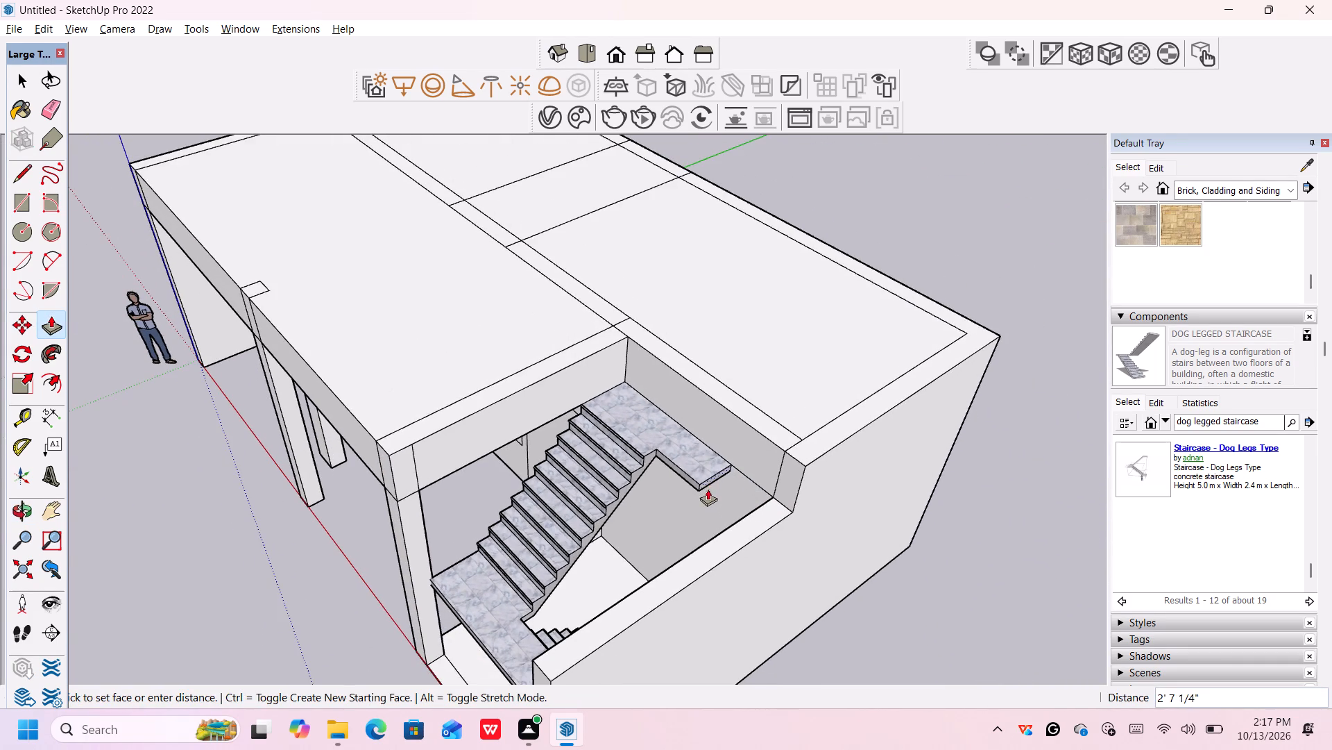
{"action": "middle_click_drag", "start_coordinate": [706, 491], "coordinate": [871, 480]}
{"action": "scroll", "coordinate": [711, 491], "scroll_direction": "down", "scroll_amount": 1}
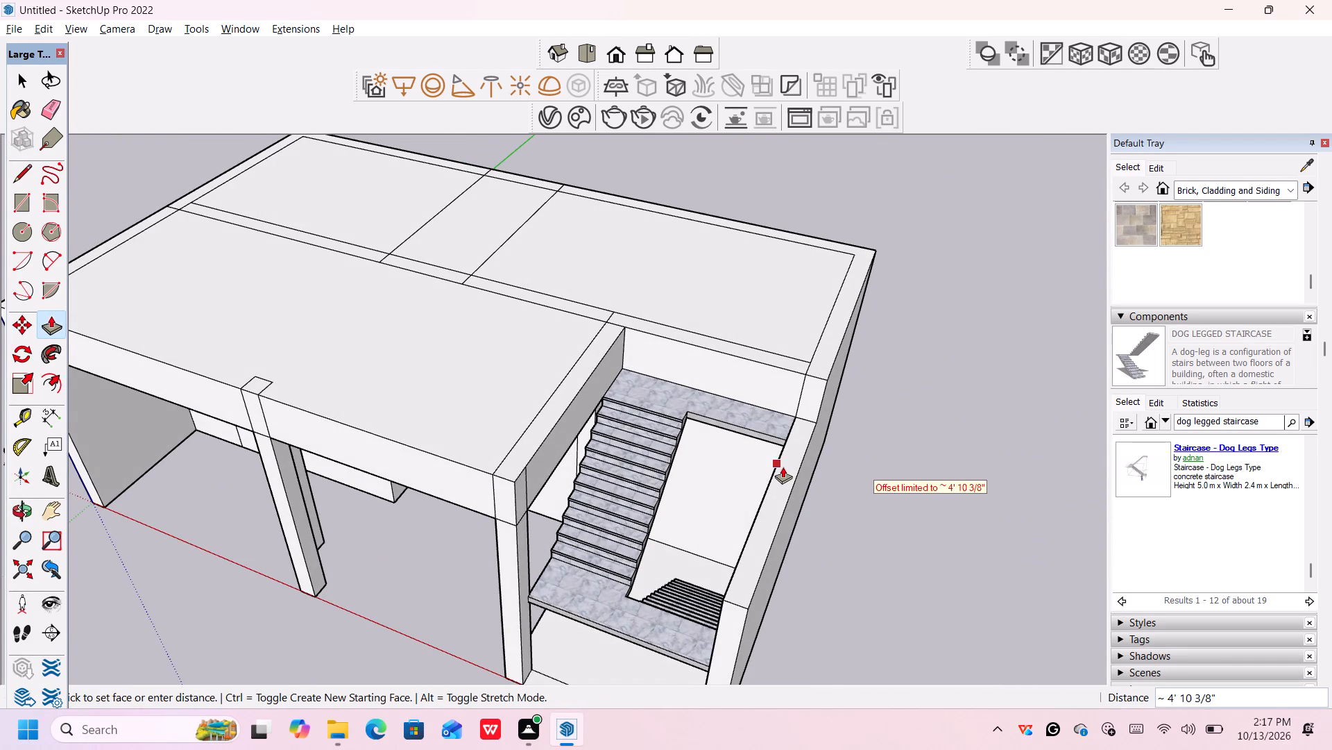
{"action": "scroll", "coordinate": [782, 466], "scroll_direction": "up", "scroll_amount": 3}
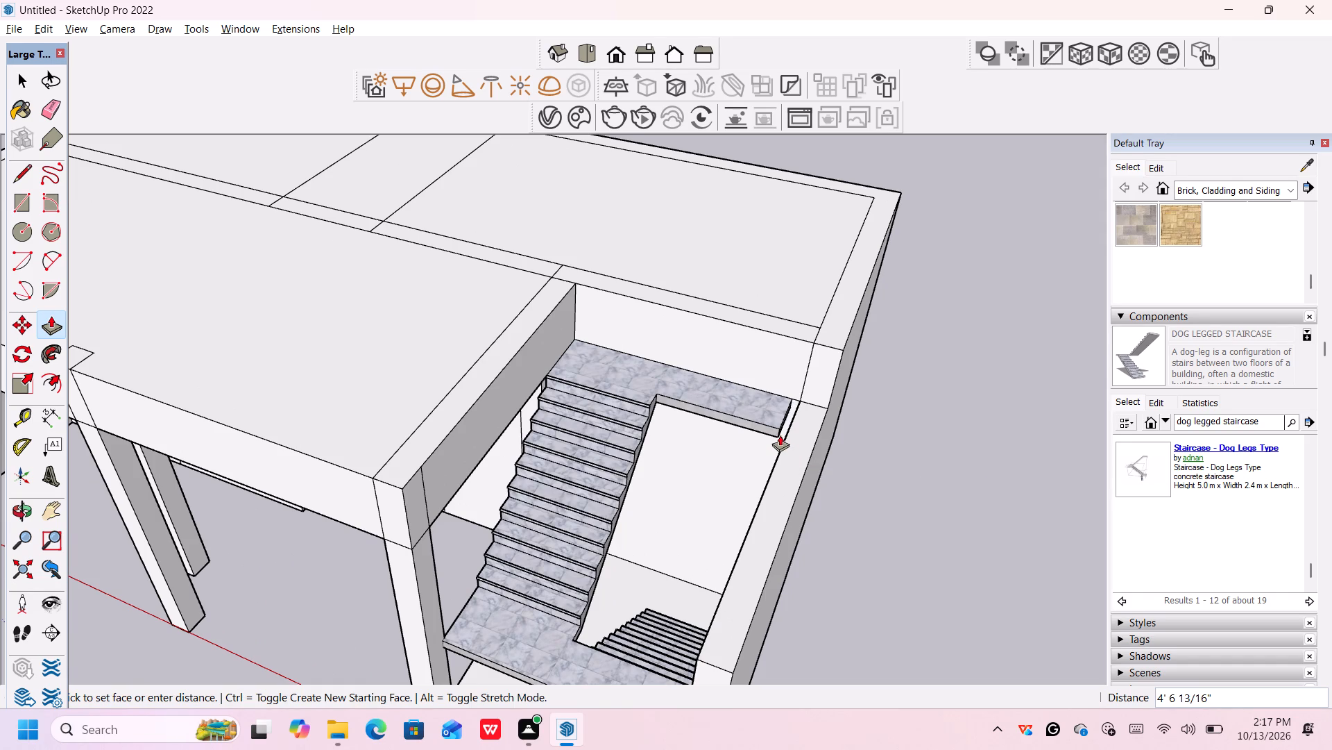
{"action": "left_click", "coordinate": [792, 441]}
Examine the extended top landing and staircase within the building's side bay from several angles.
{"action": "scroll", "coordinate": [841, 469], "scroll_direction": "down", "scroll_amount": 8}
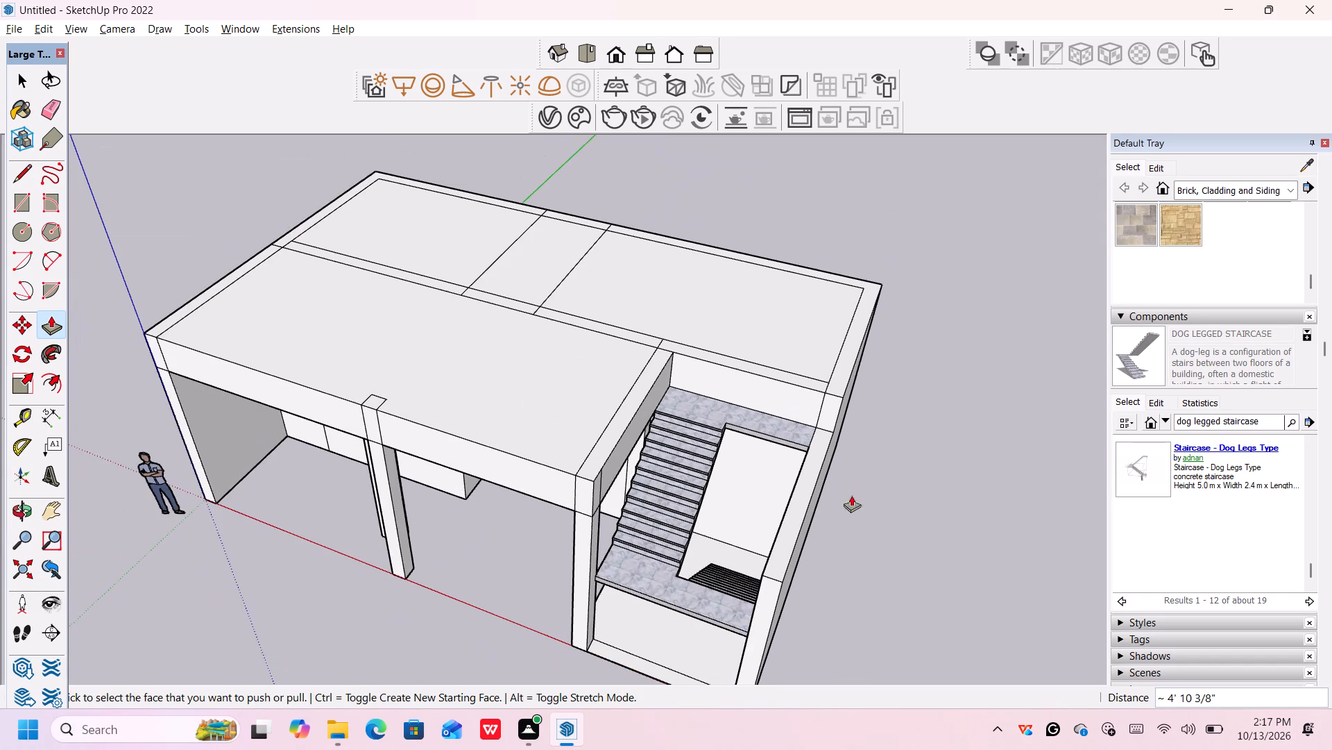
{"action": "middle_click_drag", "start_coordinate": [876, 612], "coordinate": [1023, 551]}
{"action": "scroll", "coordinate": [1023, 551], "scroll_direction": "up", "scroll_amount": 1}
{"action": "middle_click_drag", "start_coordinate": [889, 512], "coordinate": [882, 547]}
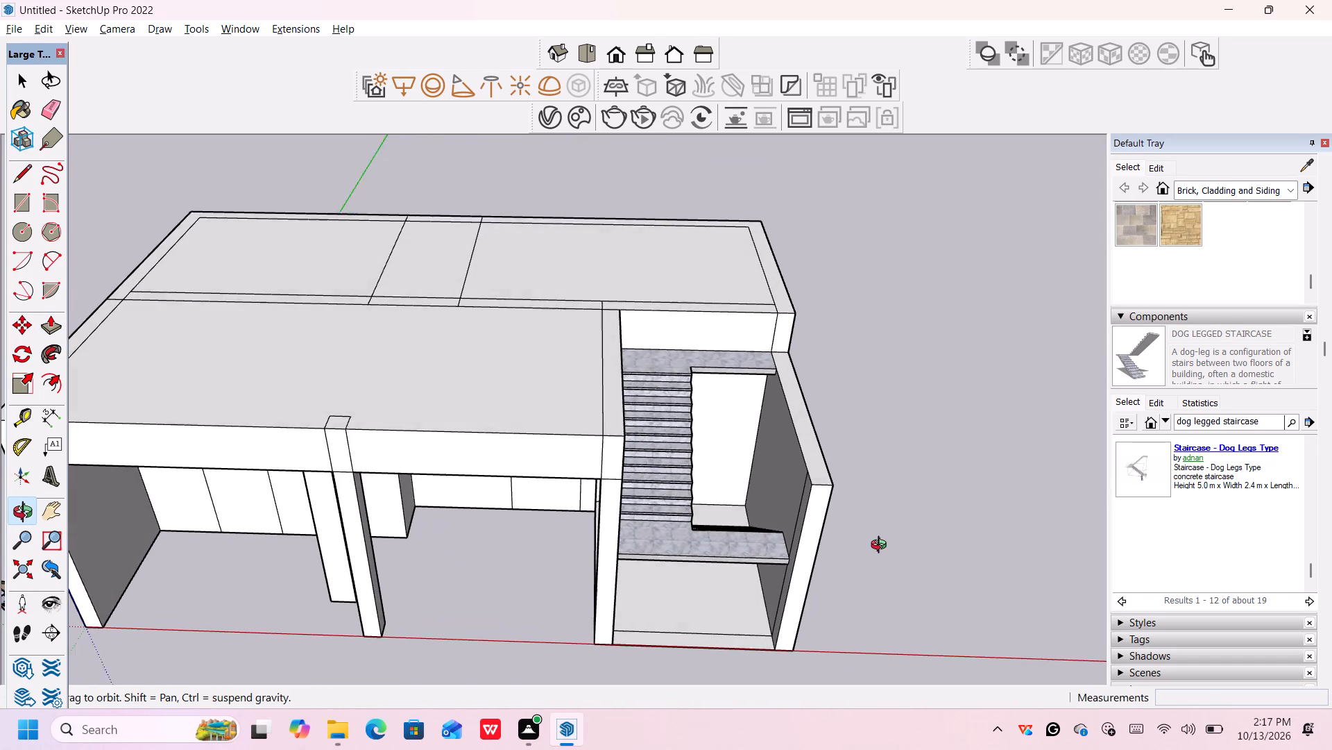
{"action": "middle_click_drag", "start_coordinate": [882, 547], "coordinate": [877, 561]}
{"action": "key", "text": "space"}
{"action": "scroll", "coordinate": [710, 533], "scroll_direction": "up", "scroll_amount": 4}
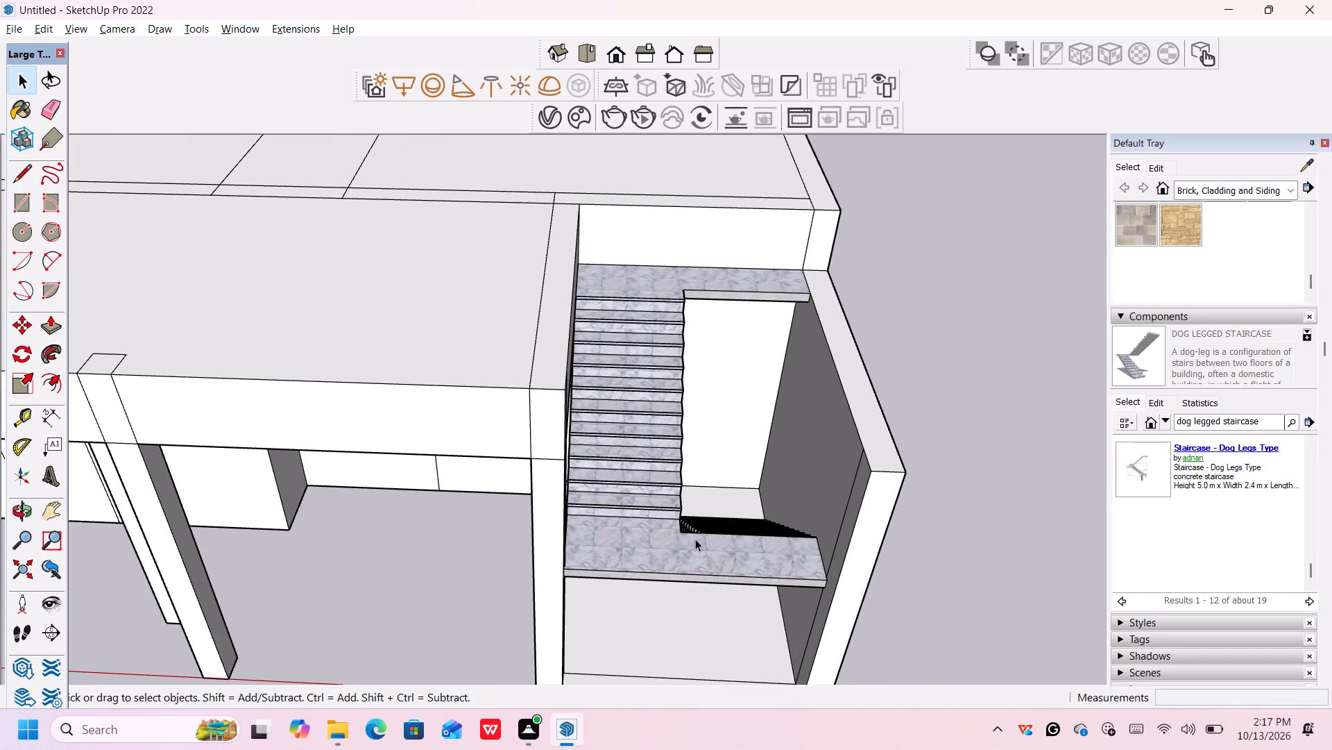
{"action": "middle_click_drag", "start_coordinate": [667, 433], "coordinate": [489, 431]}
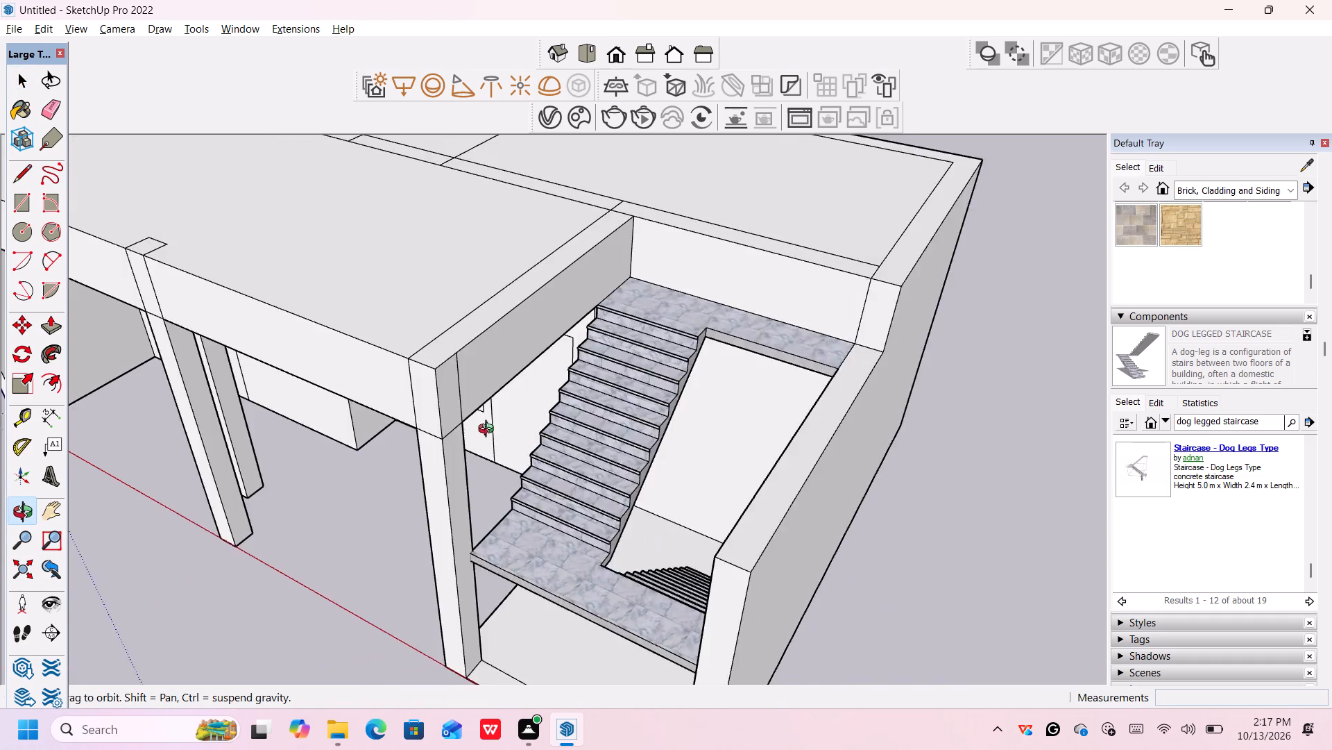
{"action": "middle_click_drag", "start_coordinate": [489, 431], "coordinate": [678, 424]}
{"action": "scroll", "coordinate": [758, 384], "scroll_direction": "down", "scroll_amount": 19}
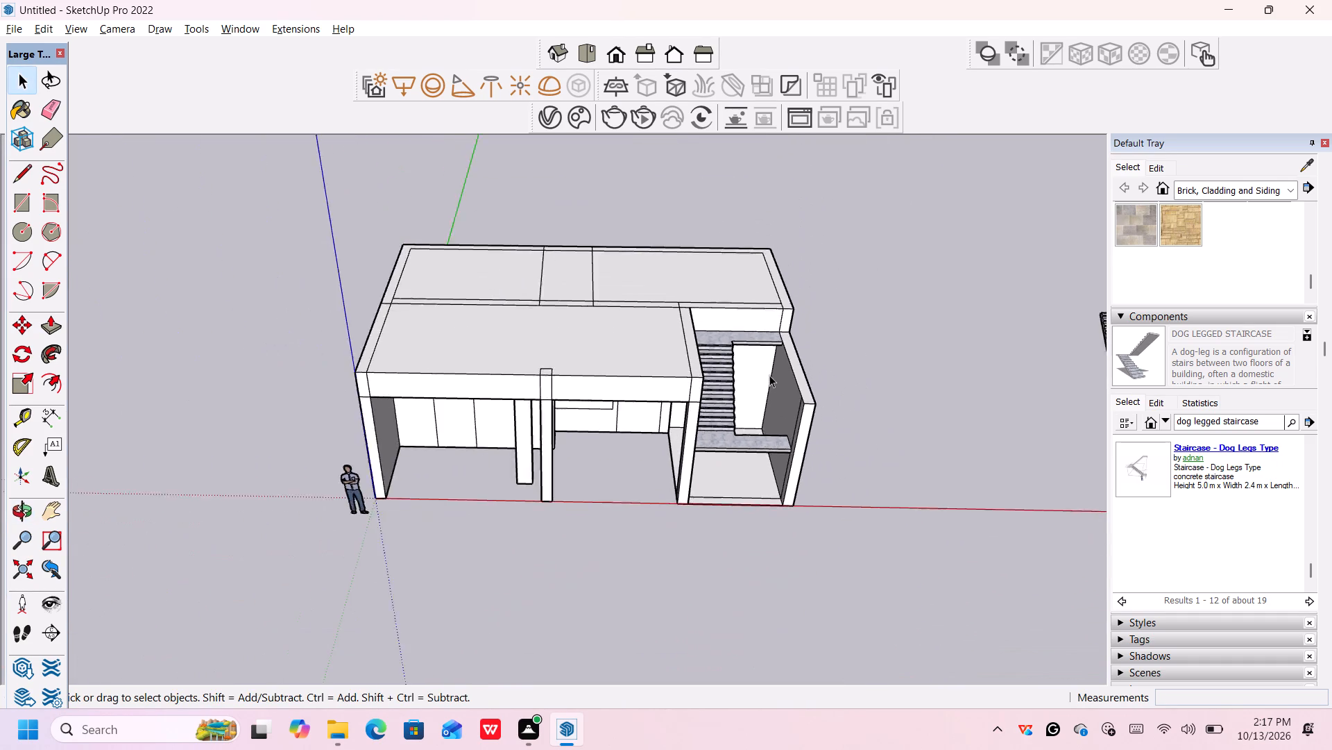
{"action": "scroll", "coordinate": [769, 375], "scroll_direction": "down", "scroll_amount": 12}
Copy the spare staircase standing beside the building, placing its bottom step corner on the extended top landing, about 50' 10" away.
{"action": "scroll", "coordinate": [1007, 356], "scroll_direction": "up", "scroll_amount": 8}
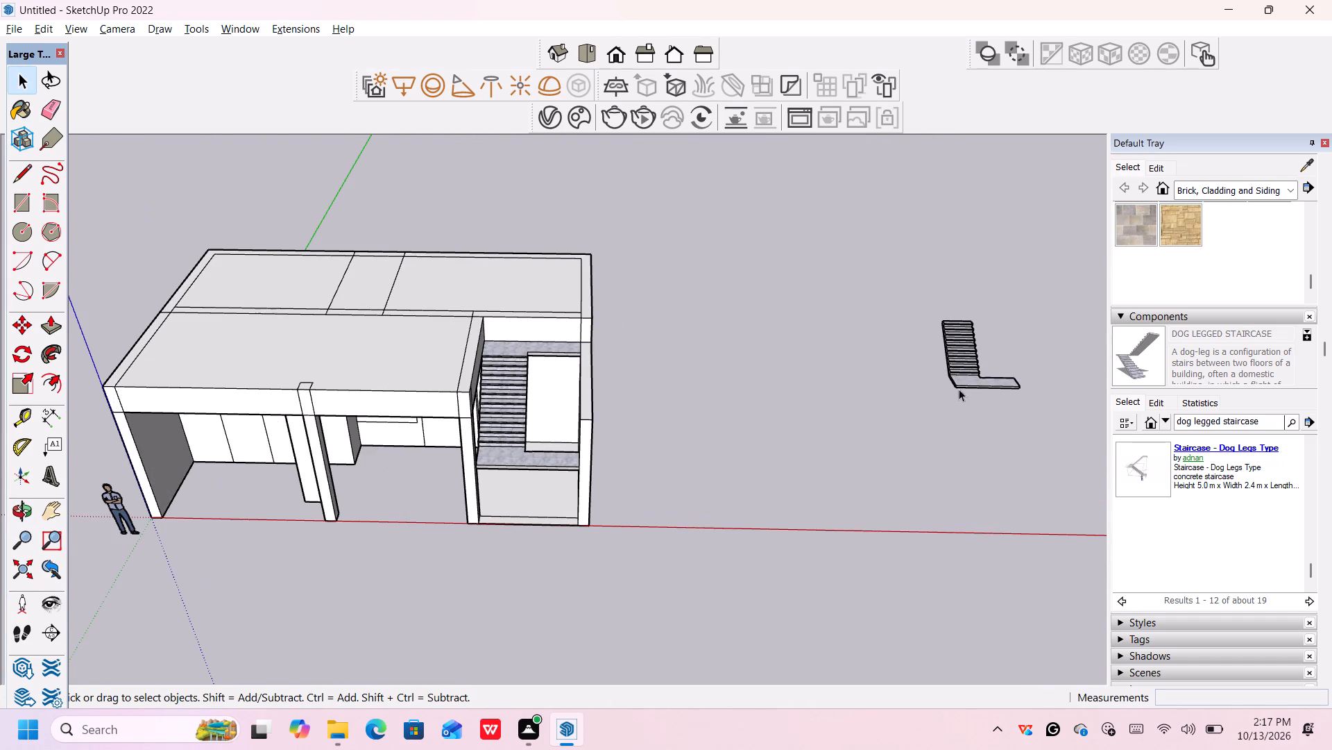
{"action": "scroll", "coordinate": [959, 370], "scroll_direction": "up", "scroll_amount": 1}
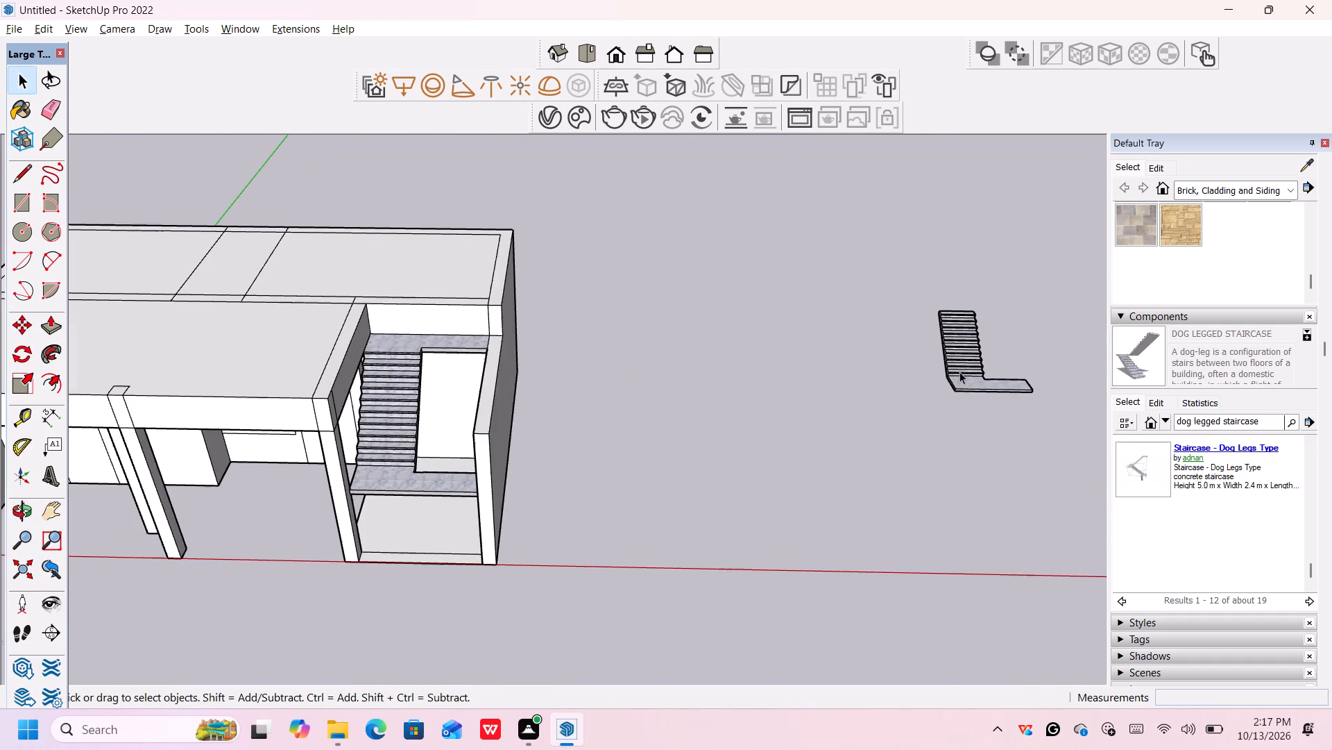
{"action": "scroll", "coordinate": [959, 372], "scroll_direction": "up", "scroll_amount": 1}
{"action": "middle_click_drag", "start_coordinate": [971, 414], "coordinate": [1073, 387]}
{"action": "scroll", "coordinate": [899, 354], "scroll_direction": "up", "scroll_amount": 7}
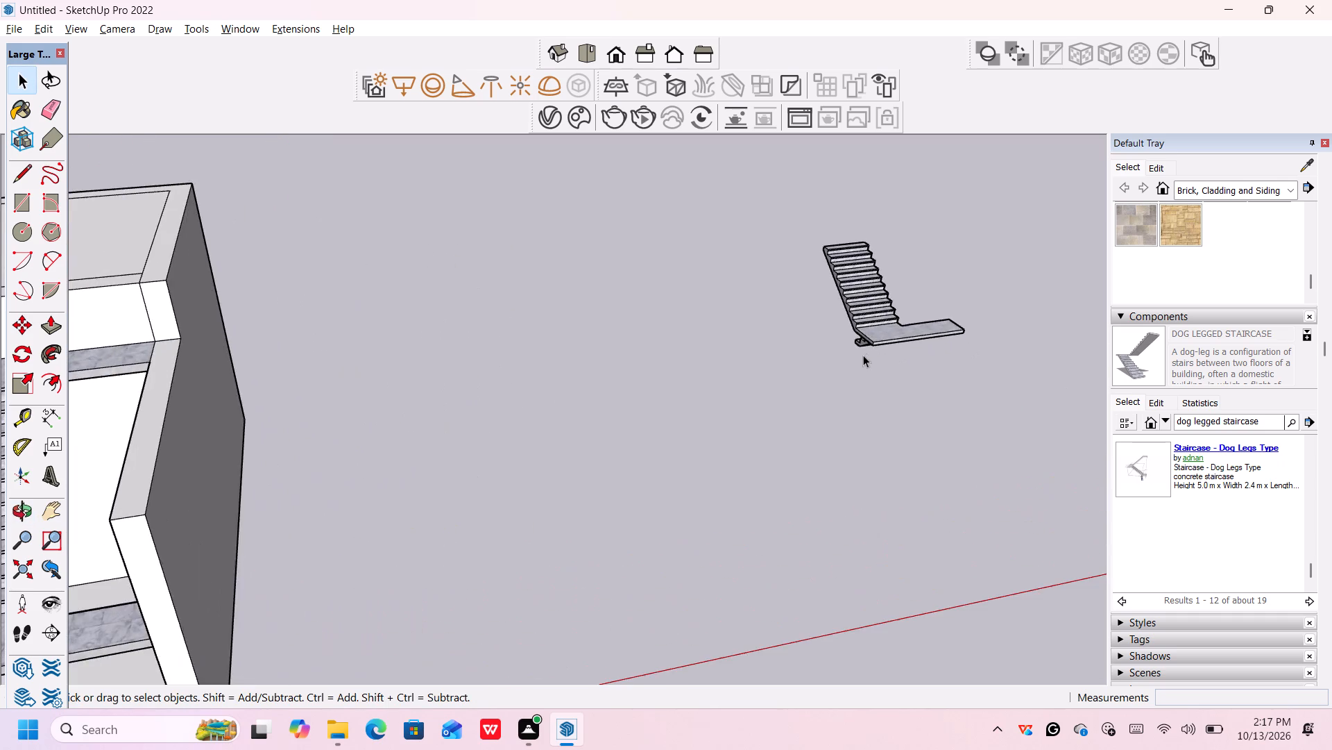
{"action": "scroll", "coordinate": [852, 347], "scroll_direction": "up", "scroll_amount": 20}
{"action": "scroll", "coordinate": [853, 350], "scroll_direction": "down", "scroll_amount": 1}
{"action": "scroll", "coordinate": [852, 350], "scroll_direction": "up", "scroll_amount": 1}
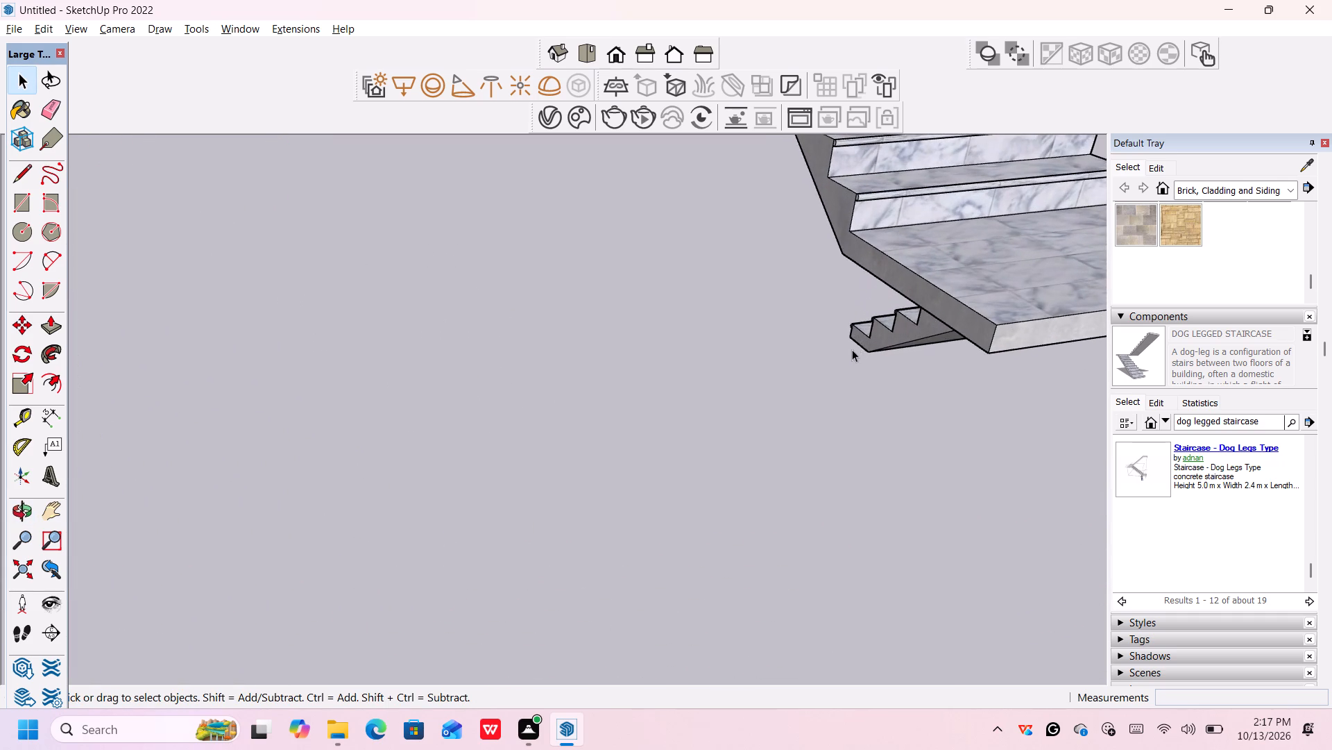
{"action": "middle_click_drag", "start_coordinate": [855, 344], "coordinate": [889, 347]}
{"action": "scroll", "coordinate": [865, 328], "scroll_direction": "up", "scroll_amount": 1}
{"action": "left_click", "coordinate": [844, 324]}
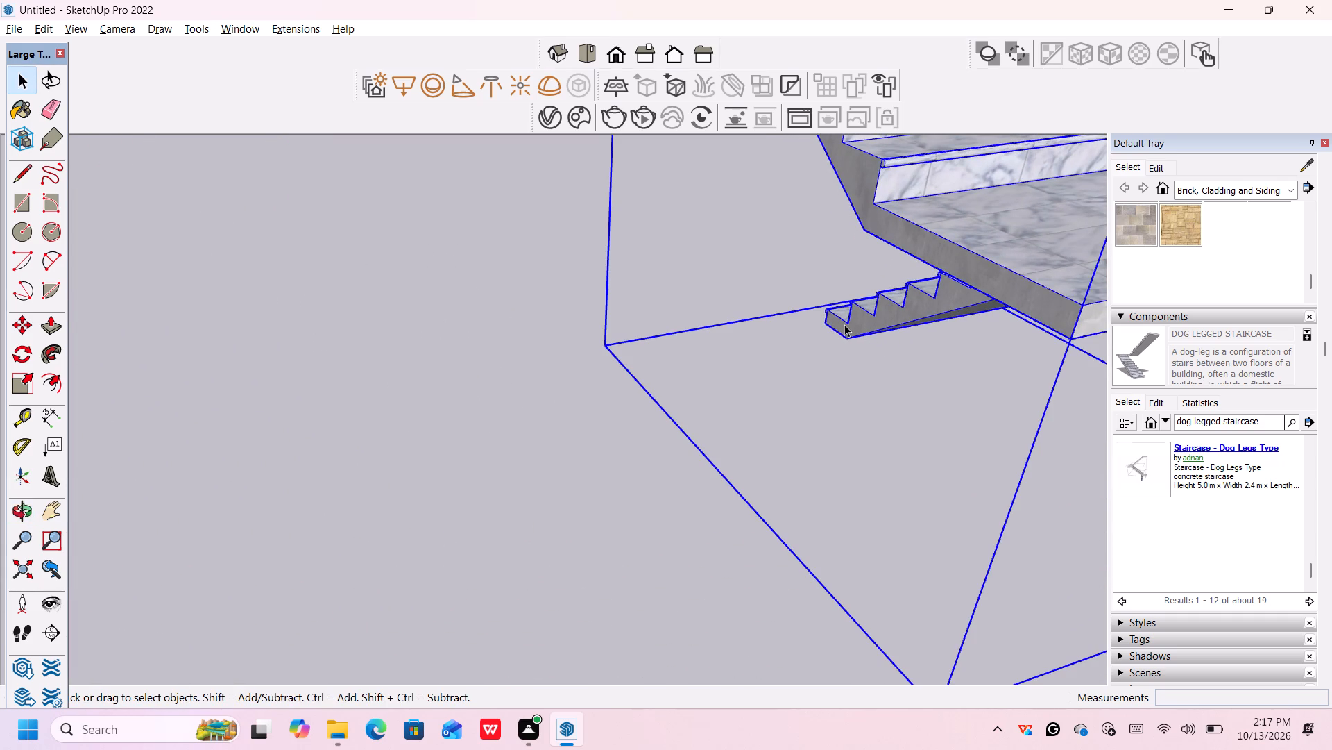
{"action": "scroll", "coordinate": [815, 315], "scroll_direction": "up", "scroll_amount": 12}
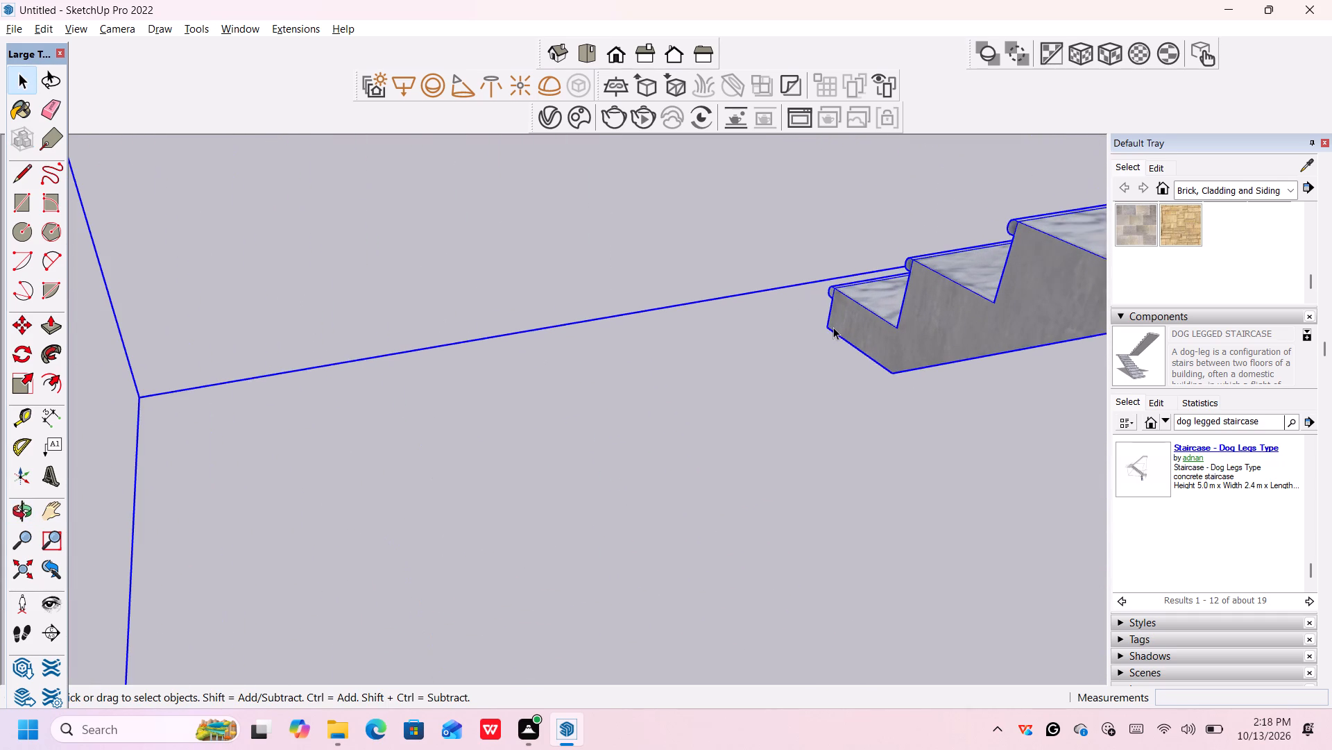
{"action": "key", "text": "m"}
{"action": "left_click", "coordinate": [826, 326]}
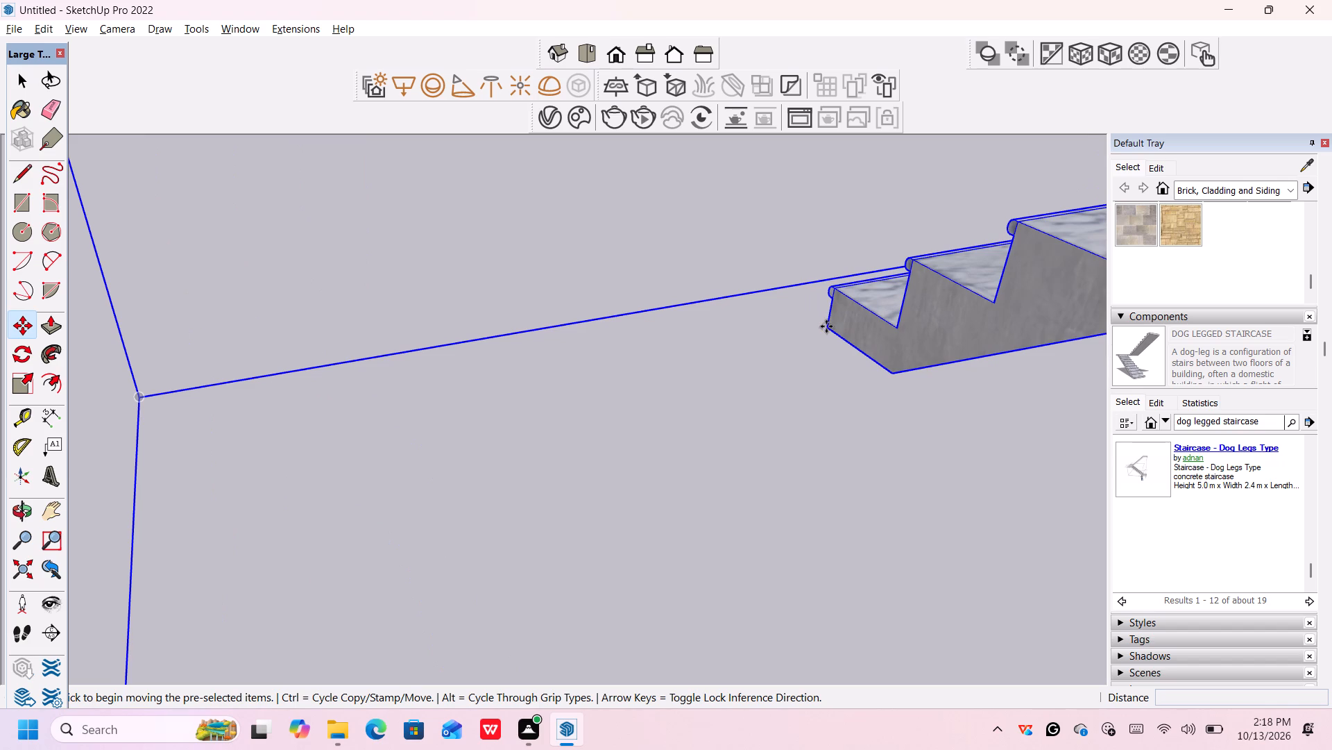
{"action": "scroll", "coordinate": [818, 340], "scroll_direction": "down", "scroll_amount": 3}
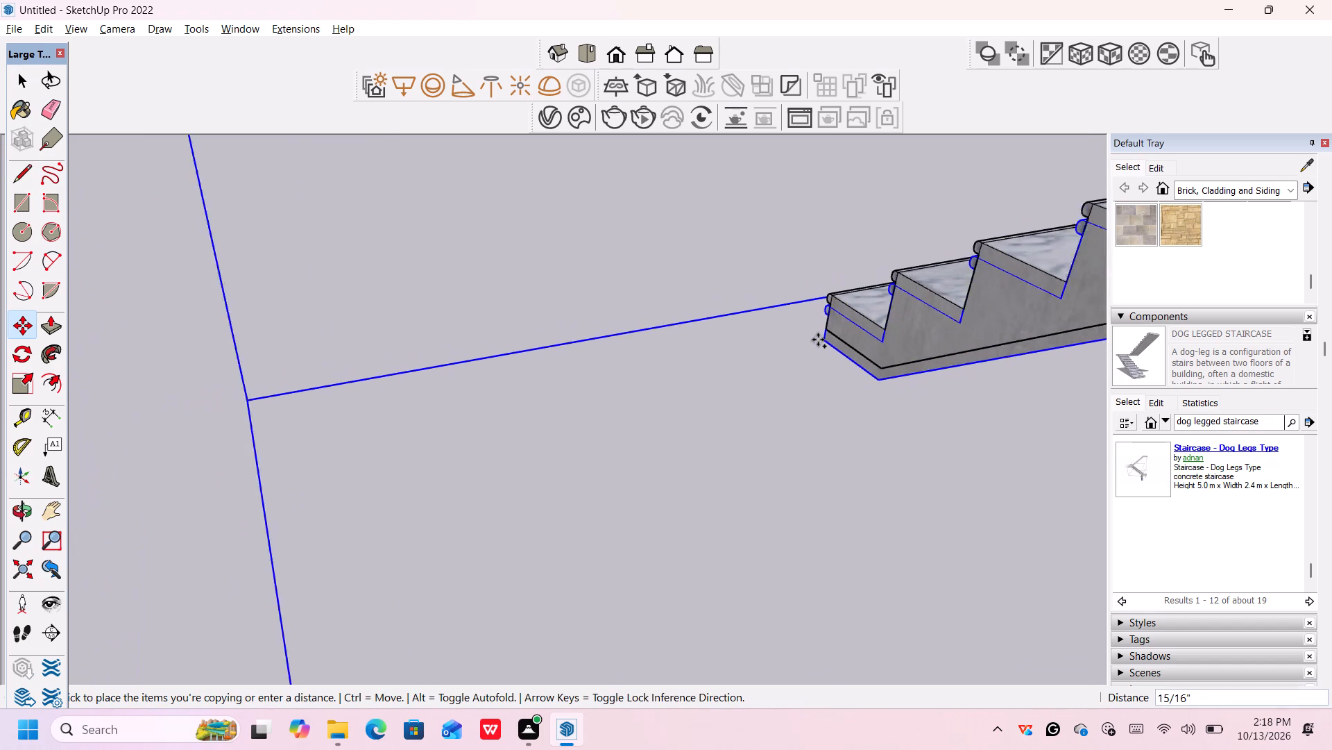
{"action": "scroll", "coordinate": [818, 340], "scroll_direction": "down", "scroll_amount": 20}
{"action": "scroll", "coordinate": [818, 340], "scroll_direction": "down", "scroll_amount": 17}
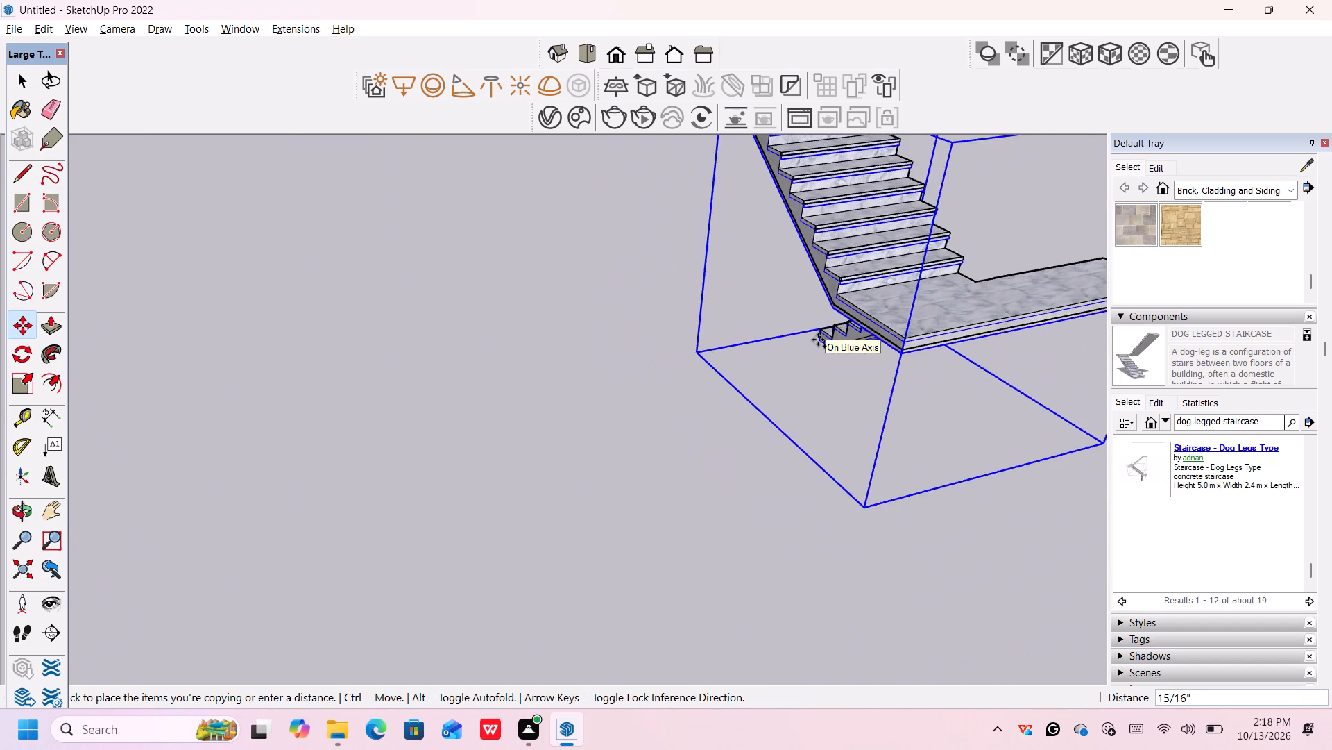
{"action": "scroll", "coordinate": [818, 340], "scroll_direction": "down", "scroll_amount": 5}
{"action": "scroll", "coordinate": [818, 340], "scroll_direction": "down", "scroll_amount": 20}
{"action": "scroll", "coordinate": [818, 340], "scroll_direction": "down", "scroll_amount": 1}
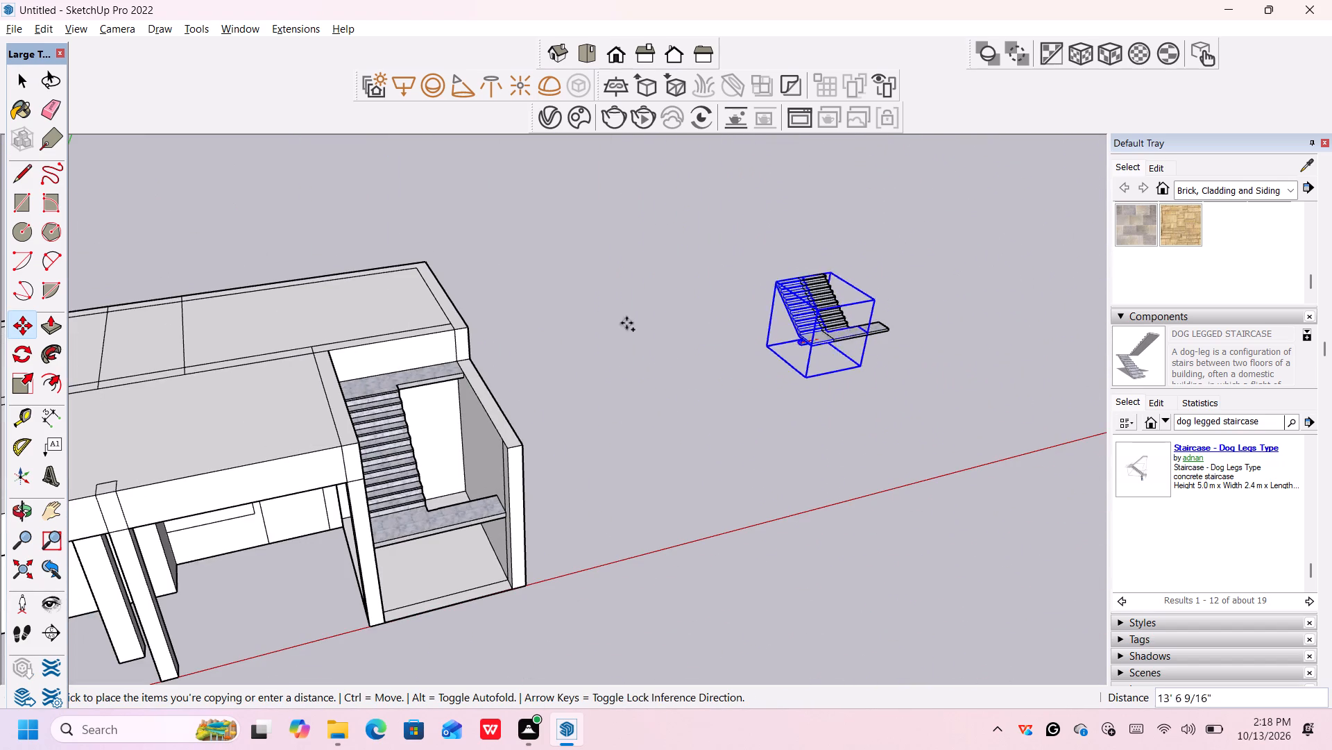
{"action": "scroll", "coordinate": [452, 396], "scroll_direction": "up", "scroll_amount": 1}
{"action": "scroll", "coordinate": [429, 396], "scroll_direction": "down", "scroll_amount": 1}
{"action": "scroll", "coordinate": [420, 395], "scroll_direction": "up", "scroll_amount": 7}
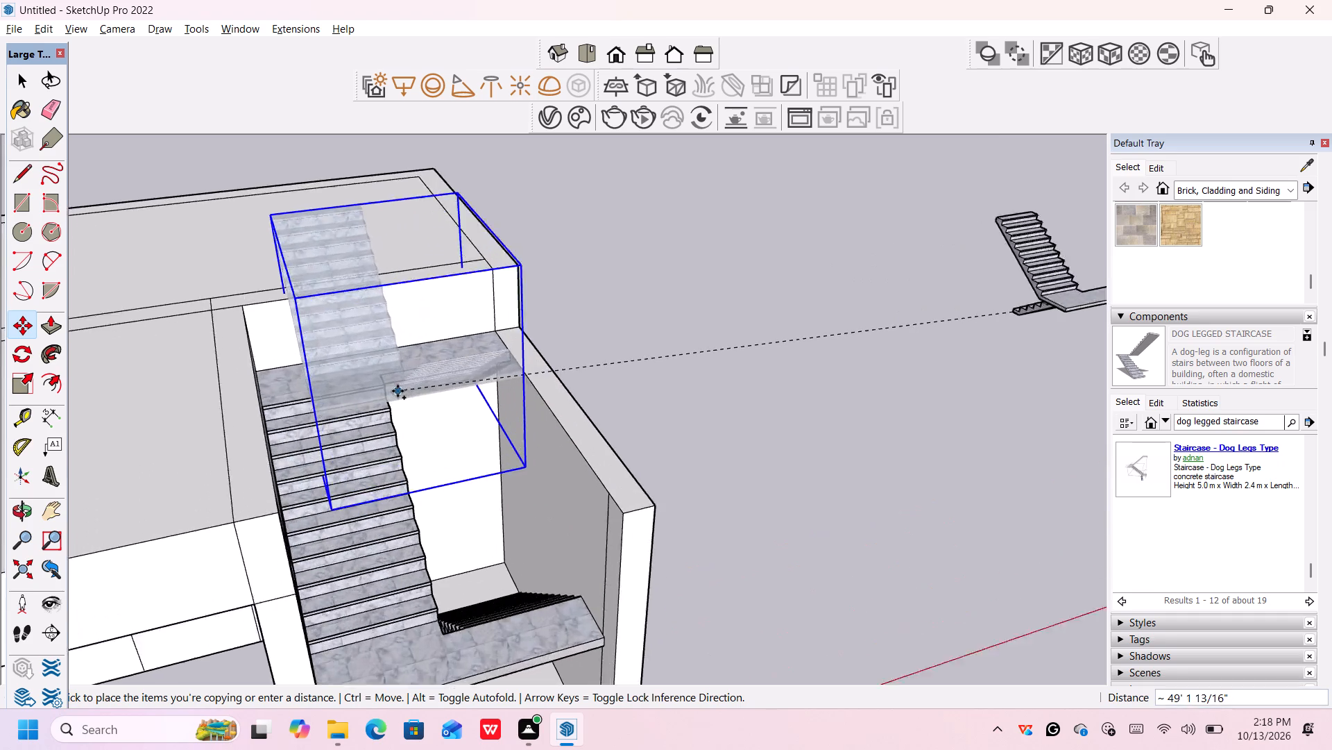
{"action": "scroll", "coordinate": [398, 391], "scroll_direction": "up", "scroll_amount": 3}
{"action": "middle_click_drag", "start_coordinate": [369, 388], "coordinate": [602, 389]}
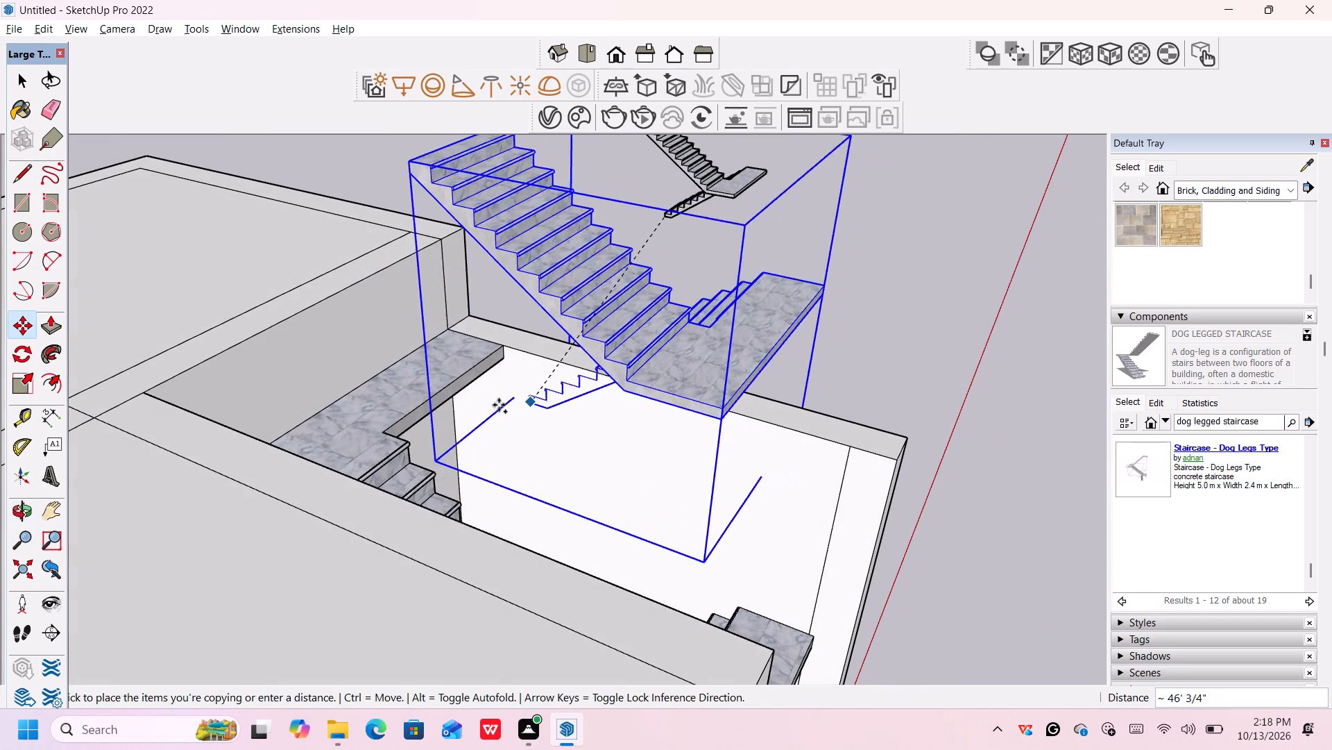
{"action": "scroll", "coordinate": [413, 431], "scroll_direction": "up", "scroll_amount": 3}
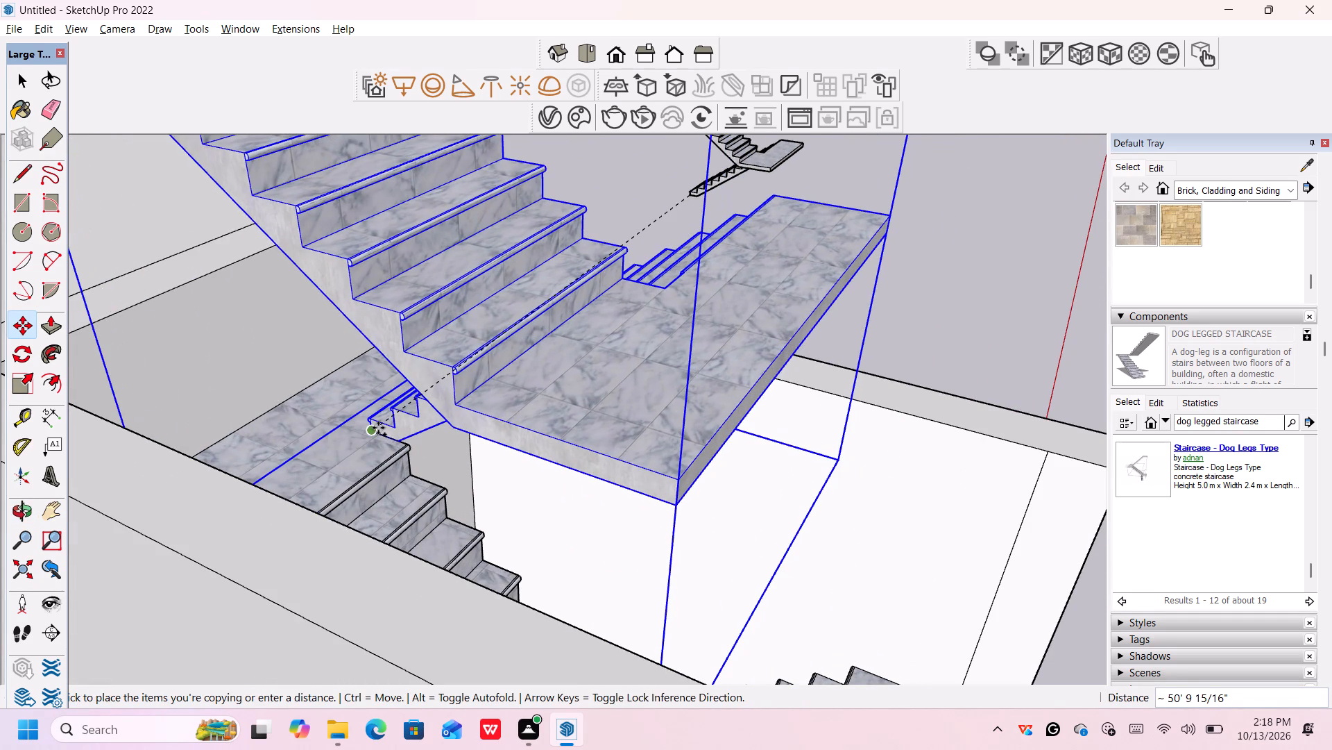
{"action": "scroll", "coordinate": [376, 428], "scroll_direction": "up", "scroll_amount": 13}
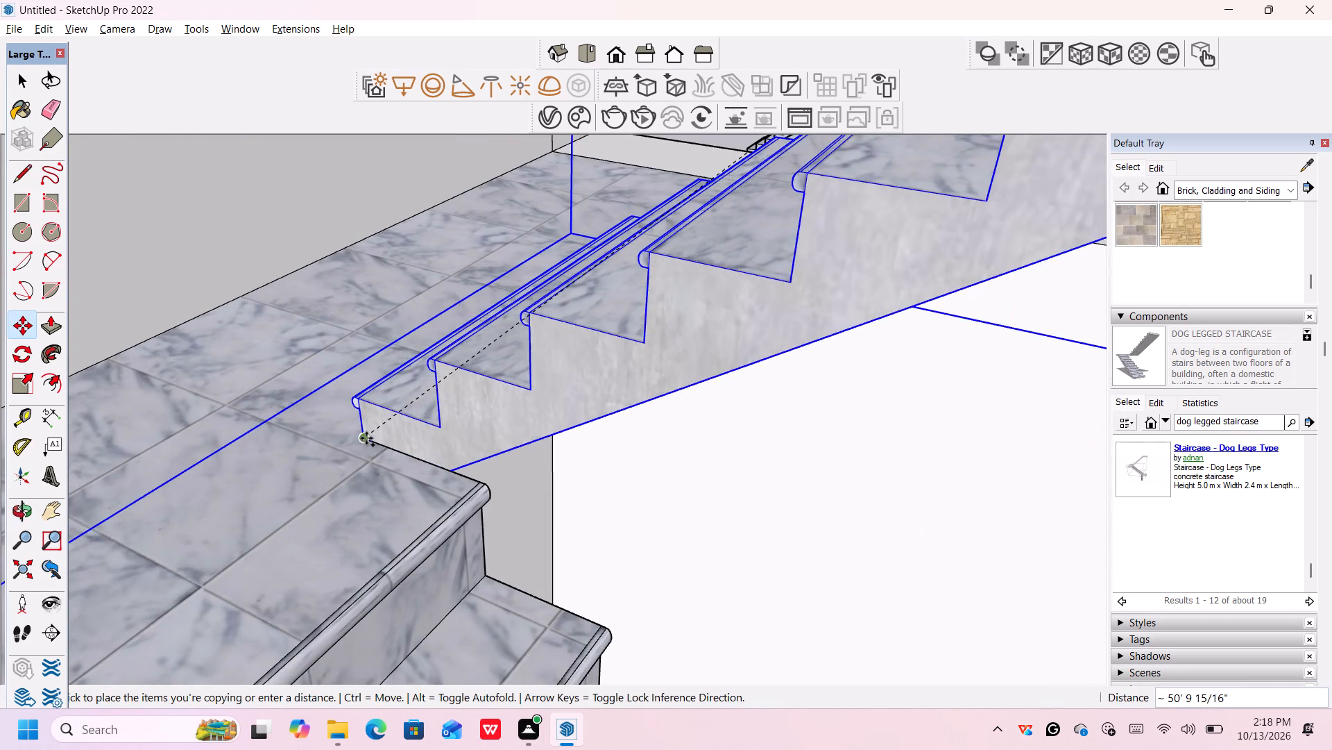
{"action": "scroll", "coordinate": [363, 442], "scroll_direction": "up", "scroll_amount": 1}
{"action": "scroll", "coordinate": [363, 441], "scroll_direction": "down", "scroll_amount": 1}
{"action": "scroll", "coordinate": [363, 441], "scroll_direction": "up", "scroll_amount": 4}
{"action": "left_click", "coordinate": [362, 440]}
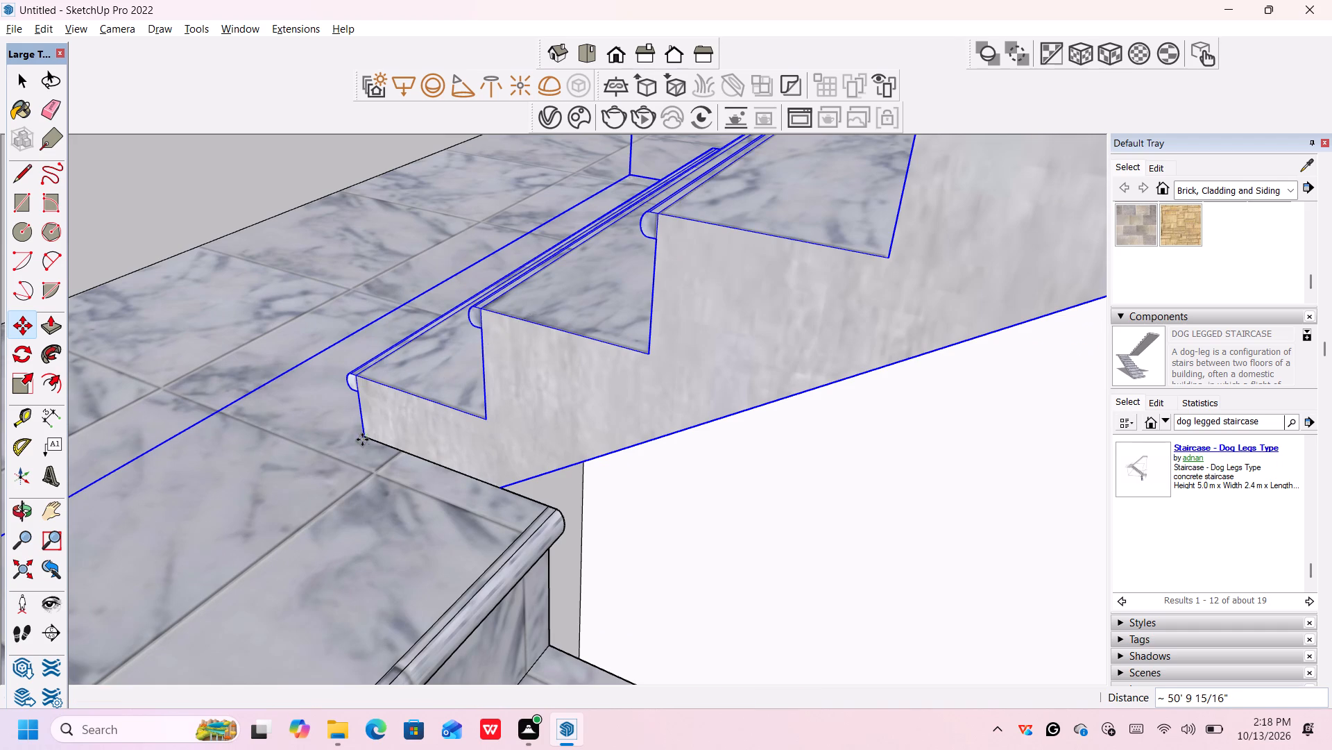
Scale the stacked staircase copy lengthwise toward the front of the bay by about 1.55 along red.
{"action": "scroll", "coordinate": [456, 444], "scroll_direction": "down", "scroll_amount": 20}
{"action": "scroll", "coordinate": [456, 444], "scroll_direction": "down", "scroll_amount": 17}
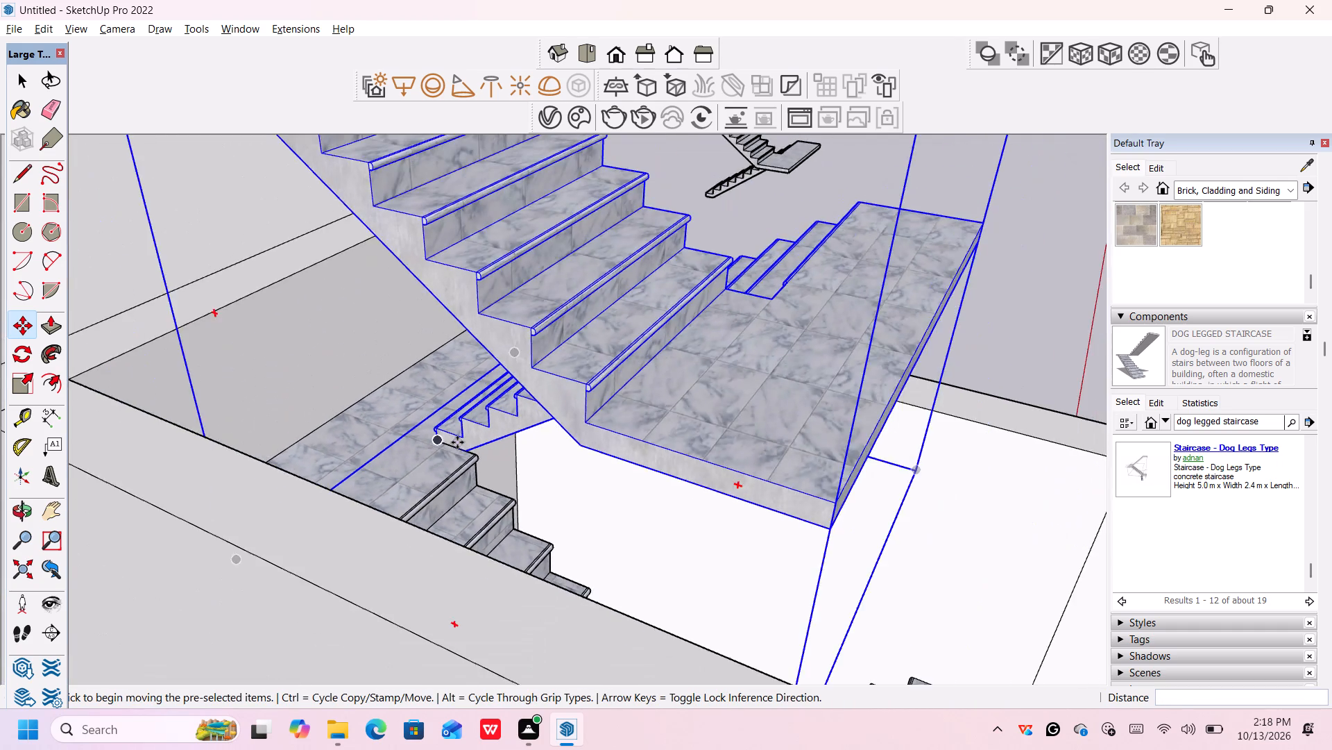
{"action": "scroll", "coordinate": [457, 442], "scroll_direction": "down", "scroll_amount": 20}
{"action": "scroll", "coordinate": [457, 442], "scroll_direction": "down", "scroll_amount": 6}
{"action": "scroll", "coordinate": [762, 466], "scroll_direction": "down", "scroll_amount": 5}
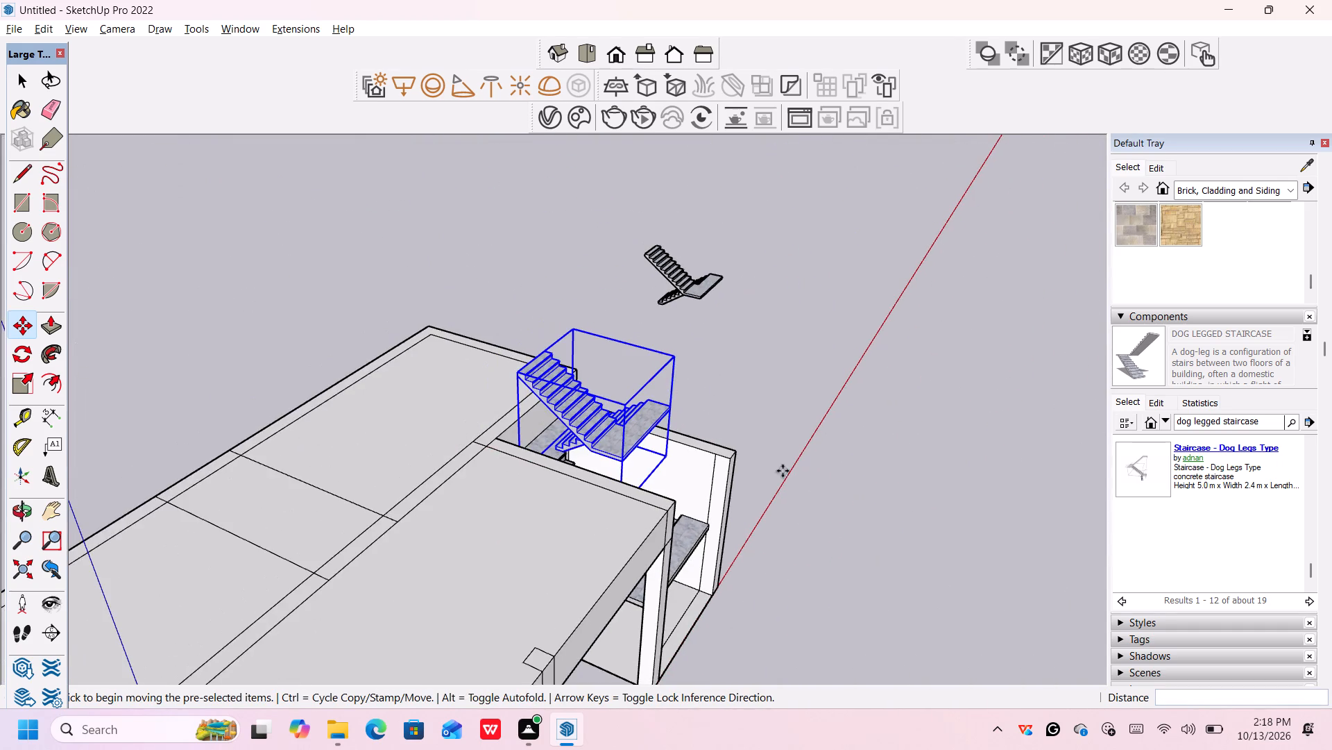
{"action": "middle_click_drag", "start_coordinate": [795, 507], "coordinate": [348, 506]}
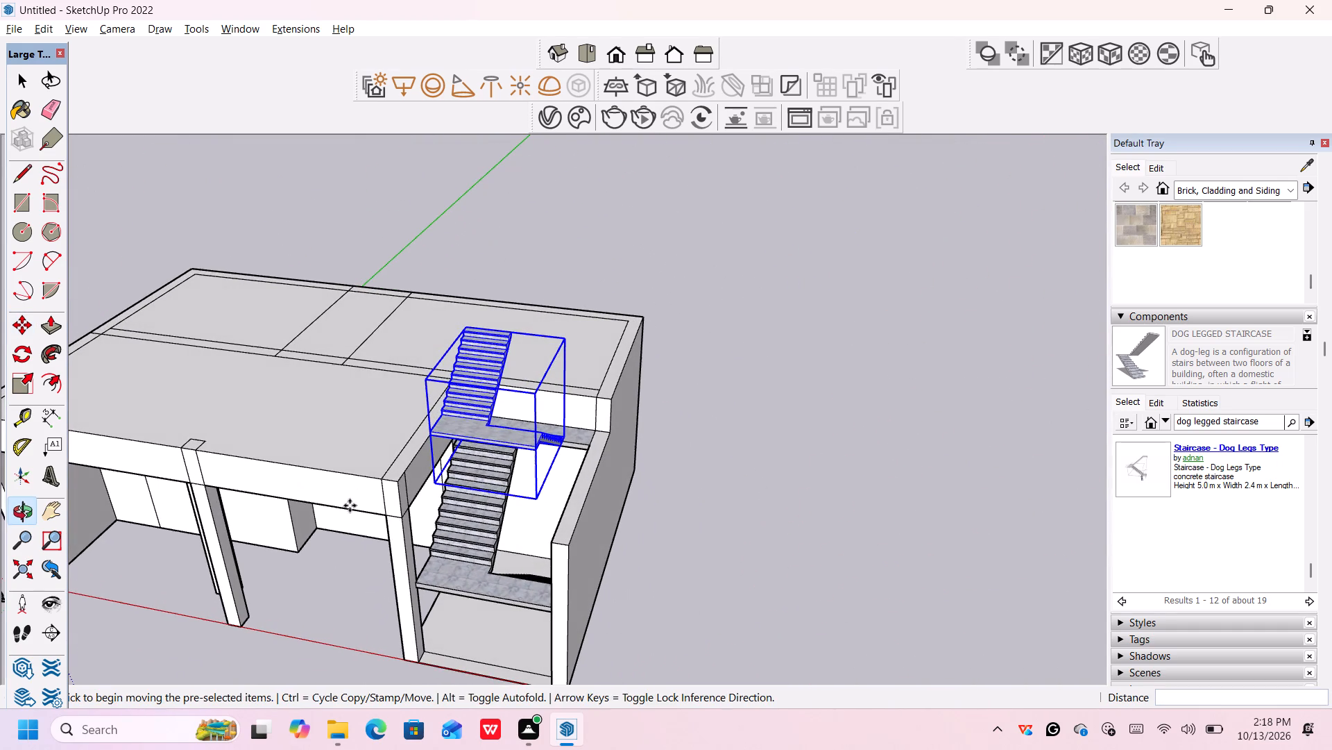
{"action": "left_click", "coordinate": [22, 385]}
{"action": "scroll", "coordinate": [490, 451], "scroll_direction": "up", "scroll_amount": 2}
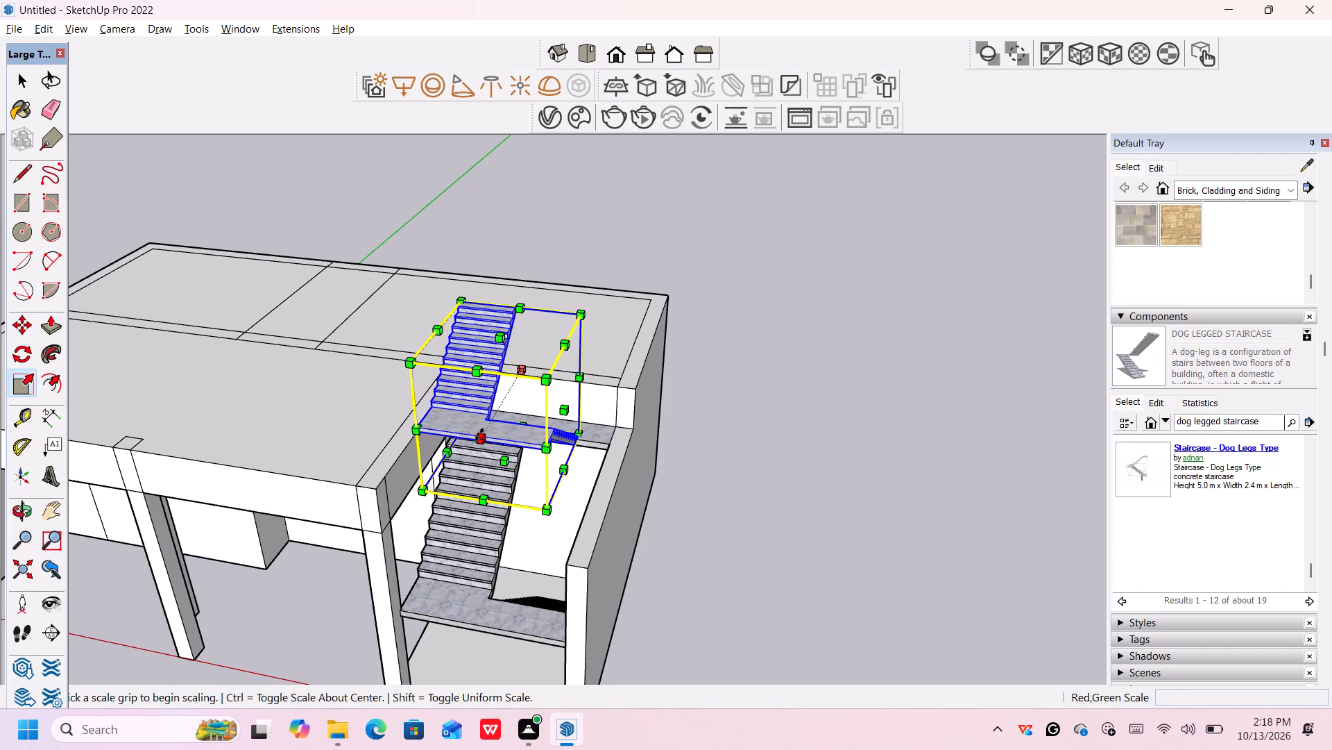
{"action": "left_click", "coordinate": [480, 434]}
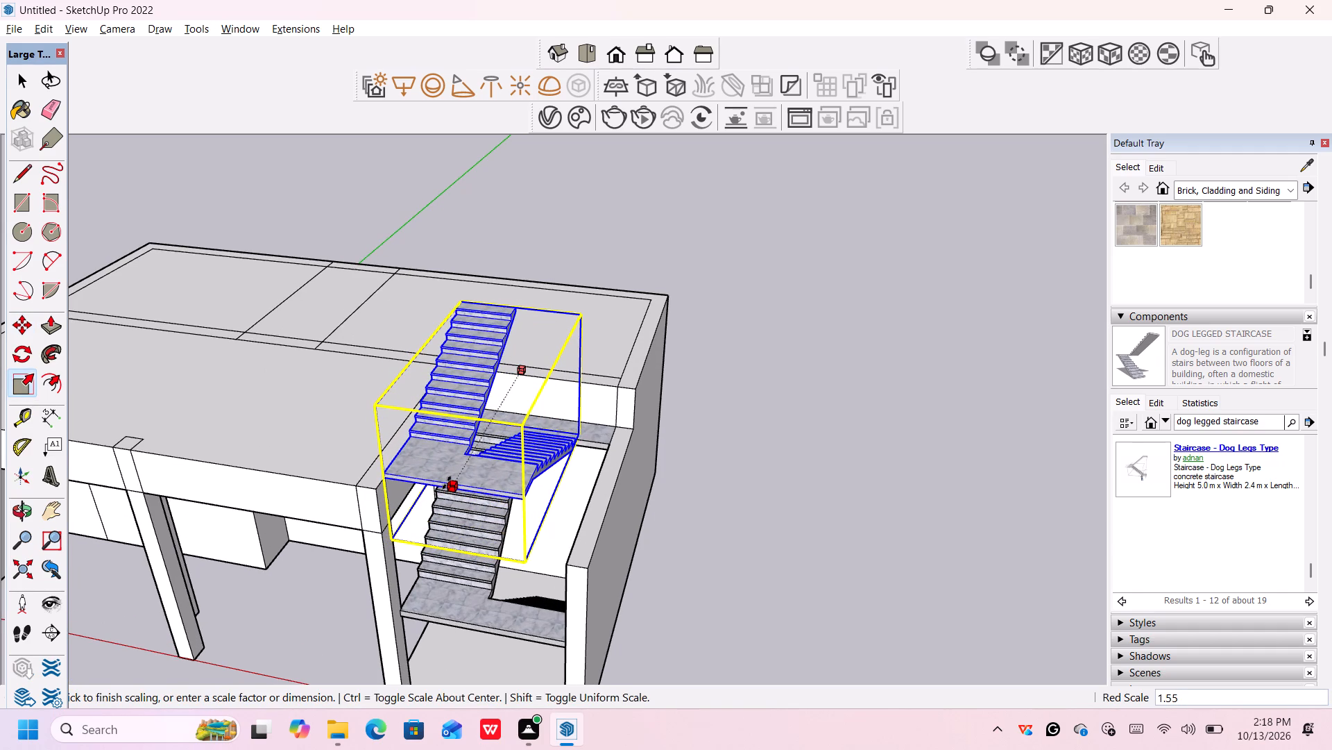
{"action": "left_click", "coordinate": [446, 483]}
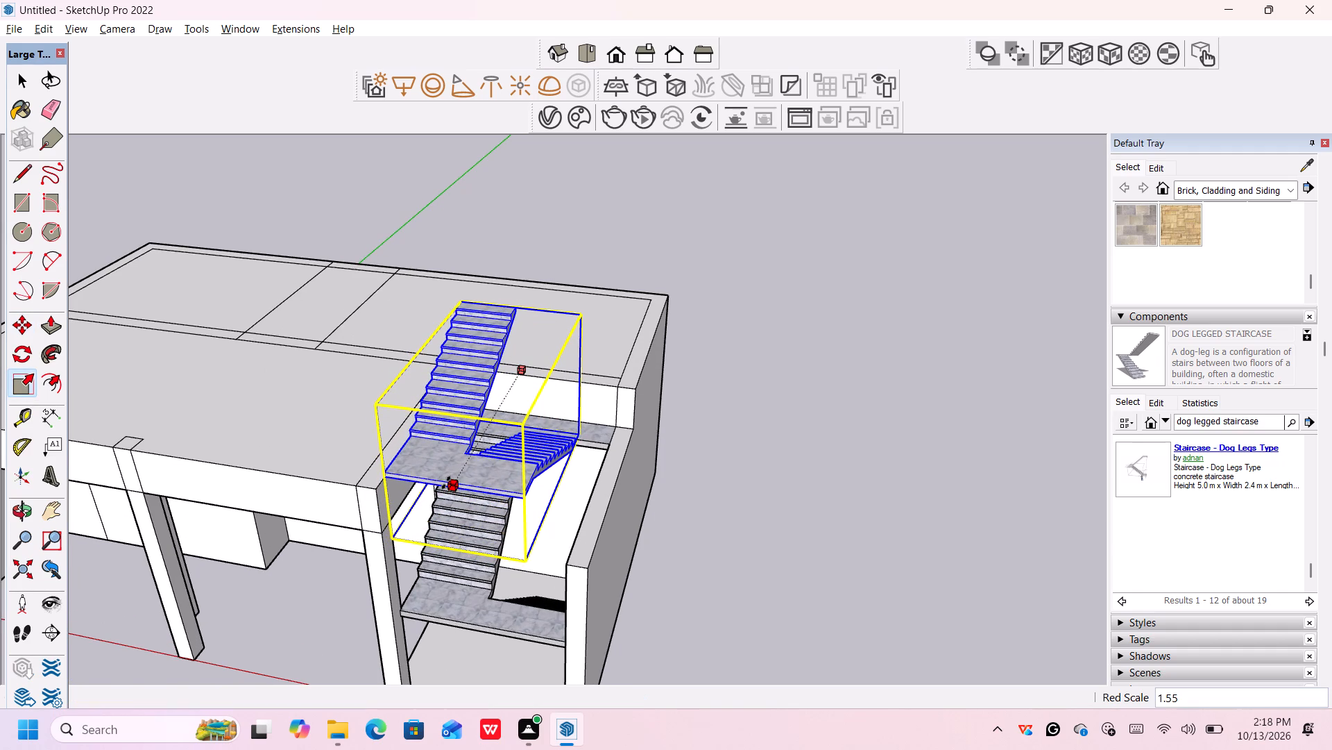
Scale the stacked staircase copy's width toward the outer side wall by about 1.28 along green.
{"action": "left_click", "coordinate": [555, 426]}
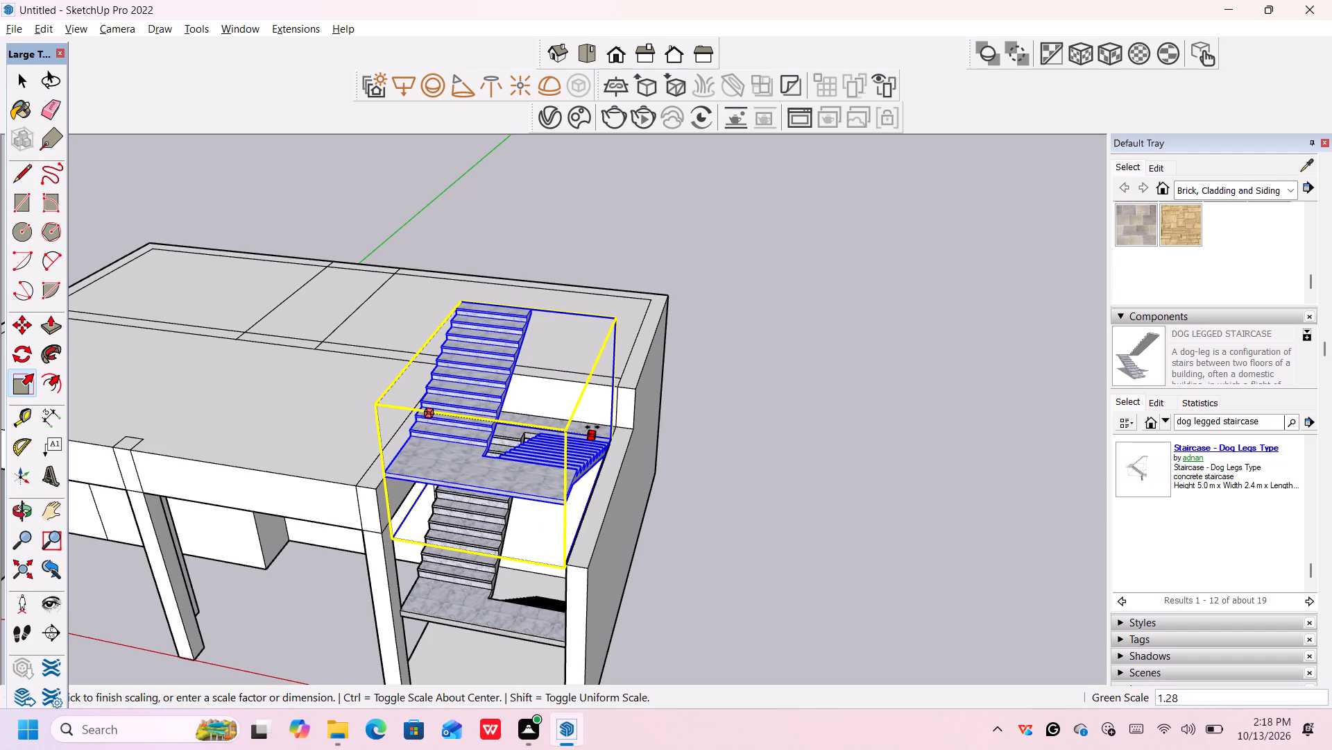
{"action": "left_click", "coordinate": [592, 427]}
Scale the stacked staircase copy's height upward by about 1.42 along blue.
{"action": "scroll", "coordinate": [463, 421], "scroll_direction": "down", "scroll_amount": 10}
{"action": "middle_click_drag", "start_coordinate": [645, 417], "coordinate": [310, 465]}
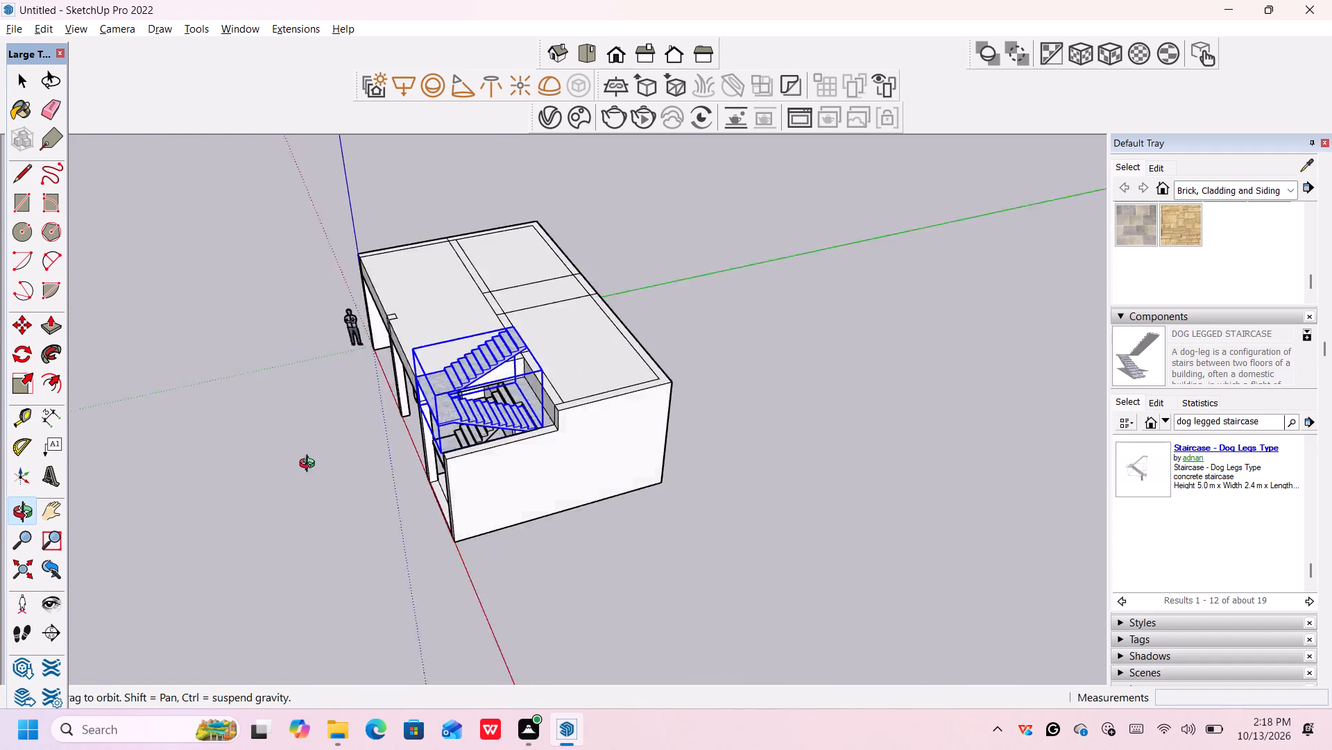
{"action": "middle_click_drag", "start_coordinate": [310, 465], "coordinate": [194, 426]}
{"action": "middle_click_drag", "start_coordinate": [709, 411], "coordinate": [678, 422]}
{"action": "scroll", "coordinate": [567, 356], "scroll_direction": "up", "scroll_amount": 8}
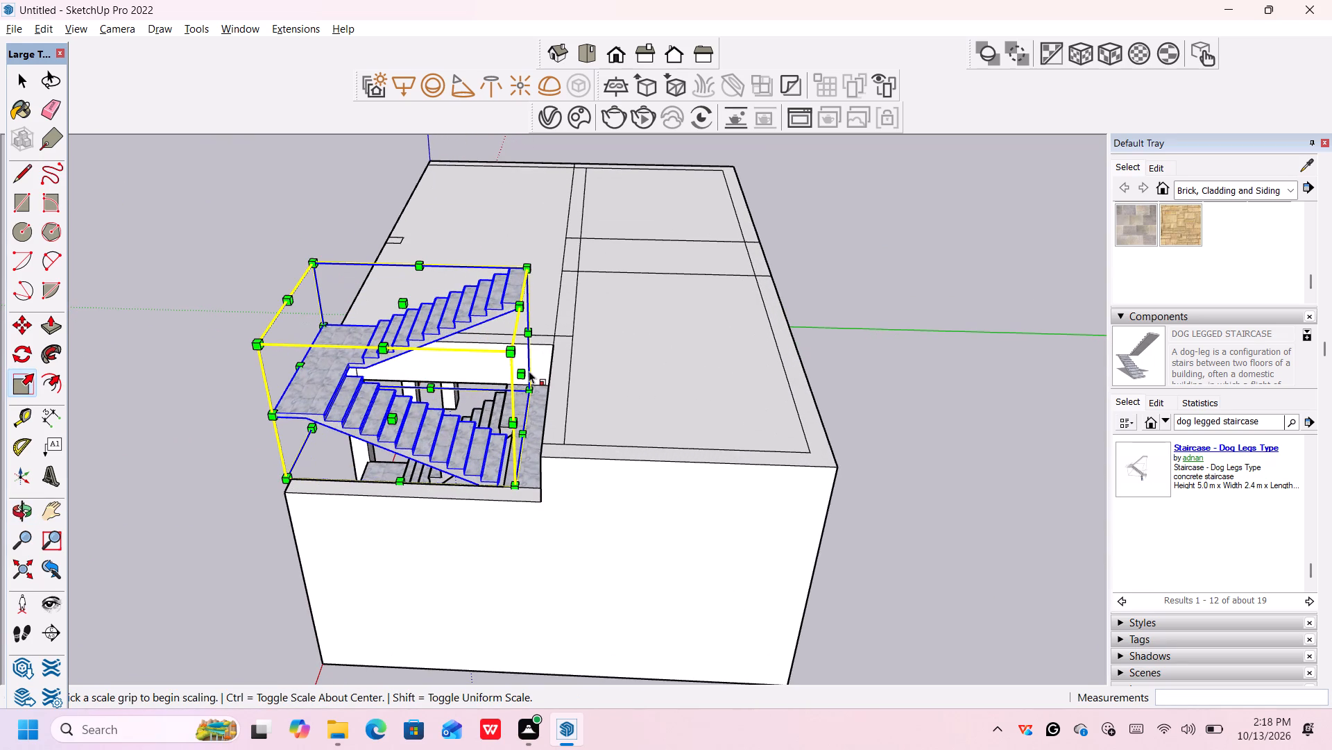
{"action": "scroll", "coordinate": [529, 371], "scroll_direction": "down", "scroll_amount": 20}
{"action": "scroll", "coordinate": [529, 371], "scroll_direction": "down", "scroll_amount": 2}
{"action": "middle_click_drag", "start_coordinate": [685, 487], "coordinate": [700, 481]}
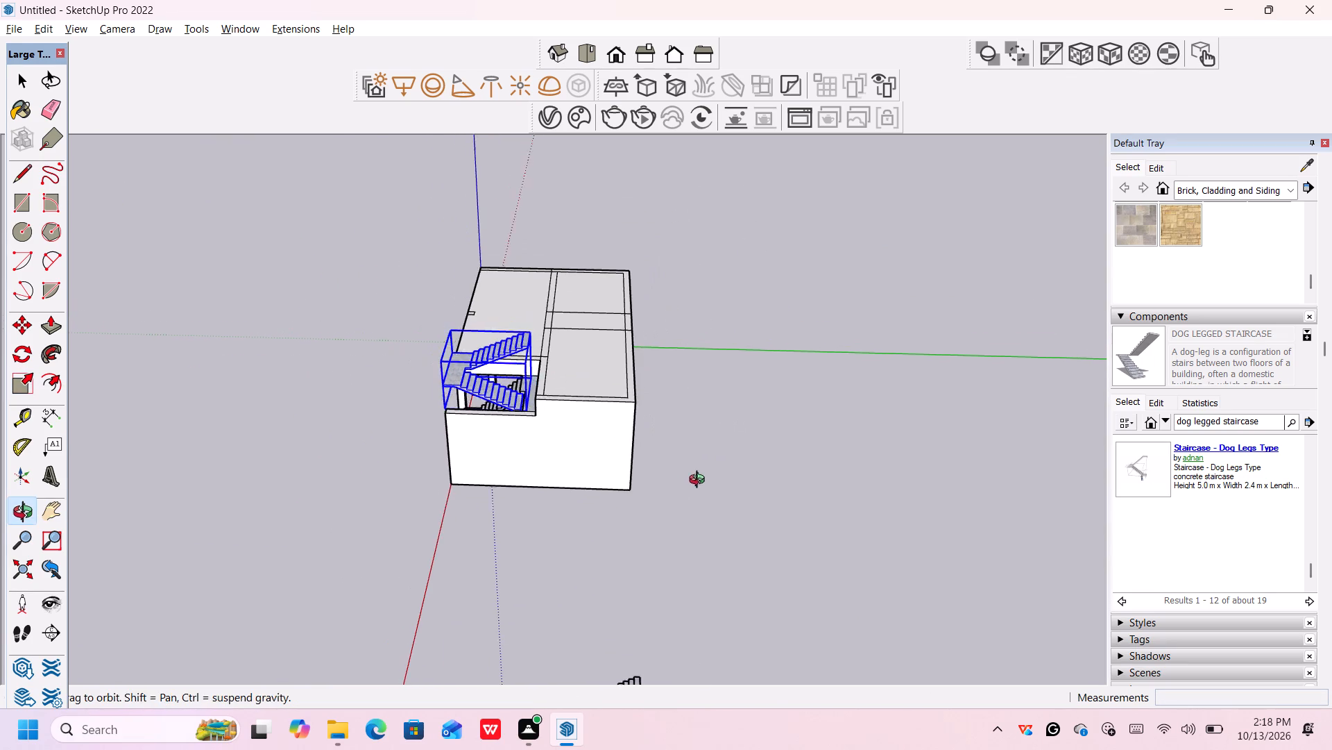
{"action": "middle_click_drag", "start_coordinate": [700, 481], "coordinate": [844, 401]}
{"action": "middle_click_drag", "start_coordinate": [607, 459], "coordinate": [677, 567]}
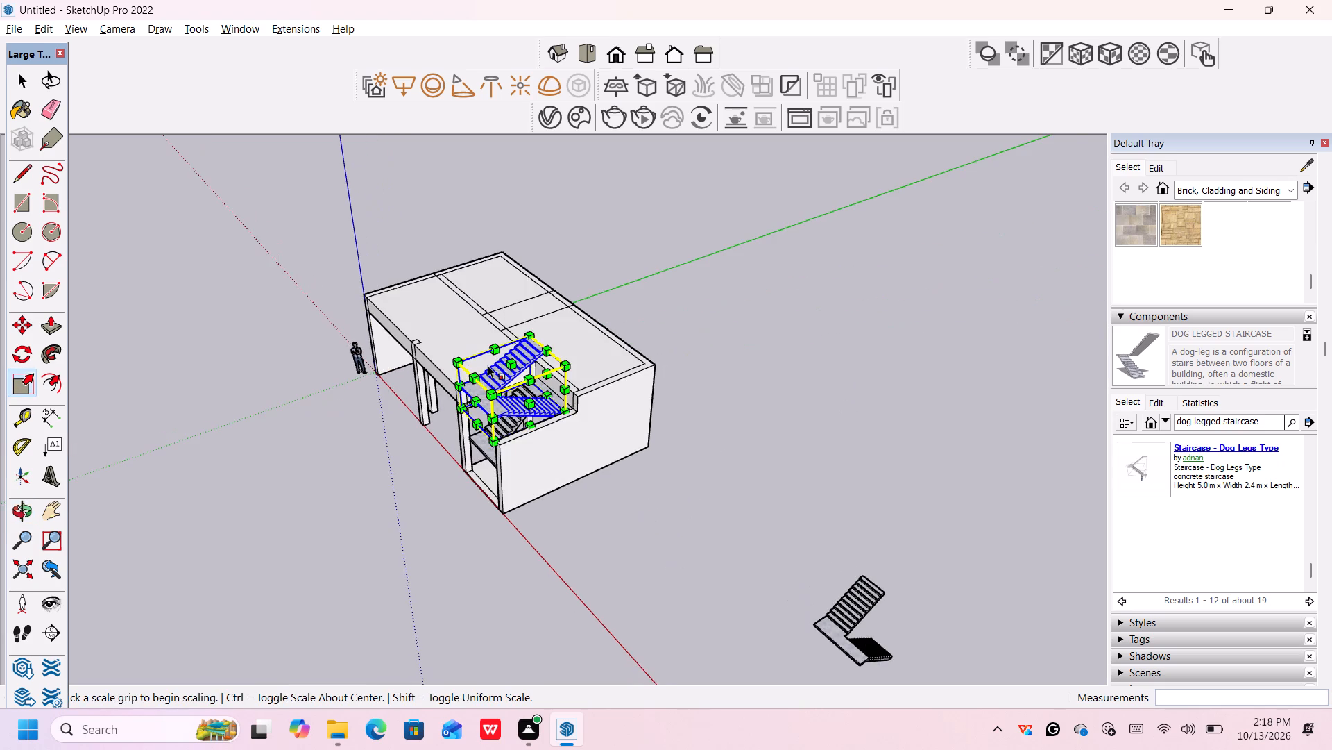
{"action": "scroll", "coordinate": [500, 342], "scroll_direction": "up", "scroll_amount": 6}
{"action": "left_click", "coordinate": [515, 378]}
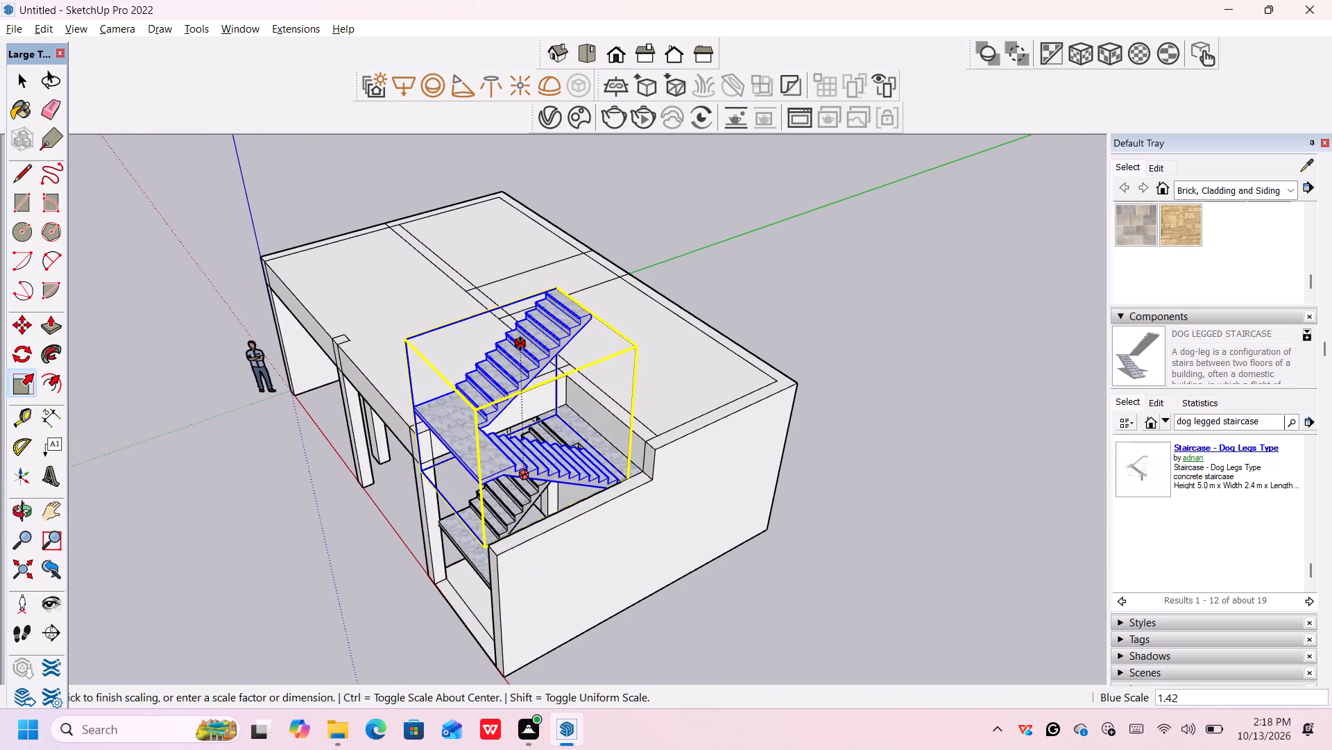
{"action": "left_click", "coordinate": [521, 344]}
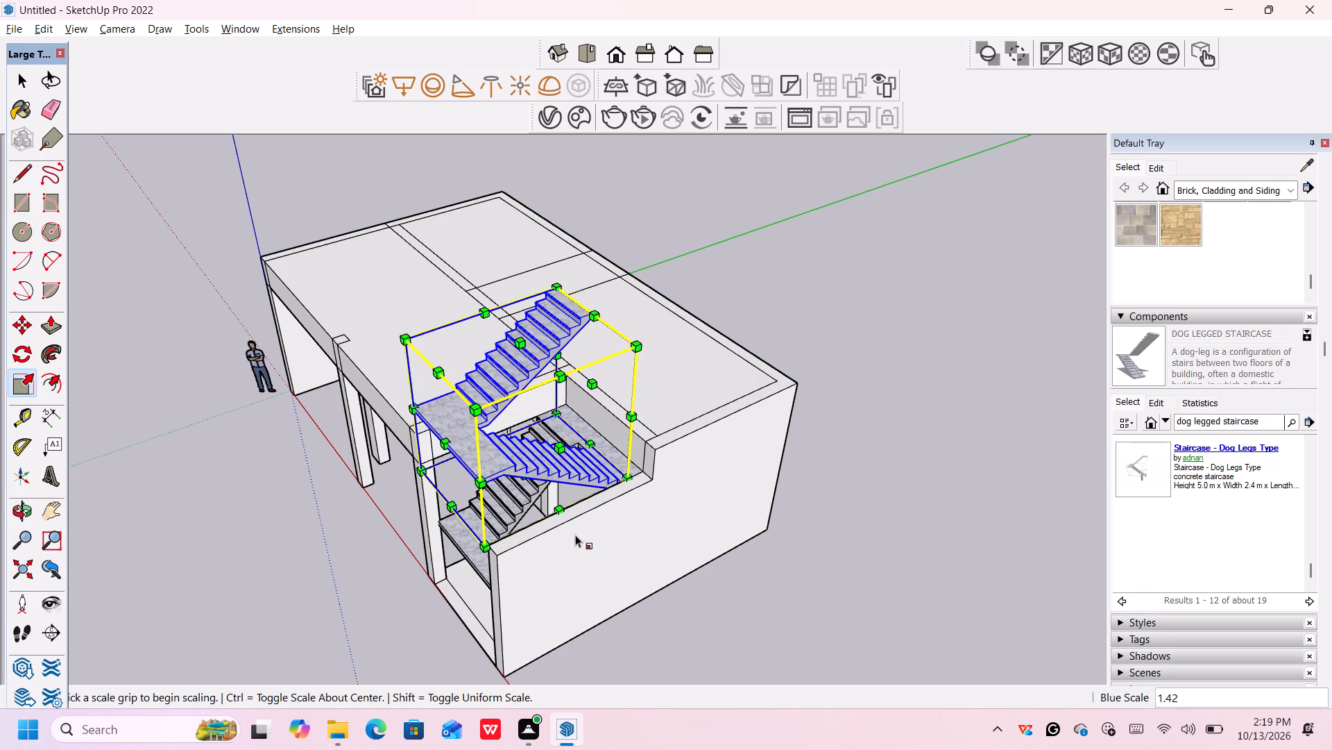
Scale the stacked staircase copy's width toward the main building by about 1.10 along green, lining it up with the bay's inner column.
{"action": "scroll", "coordinate": [585, 554], "scroll_direction": "down", "scroll_amount": 6}
{"action": "middle_click_drag", "start_coordinate": [680, 631], "coordinate": [896, 378]}
{"action": "middle_click_drag", "start_coordinate": [617, 640], "coordinate": [712, 617]}
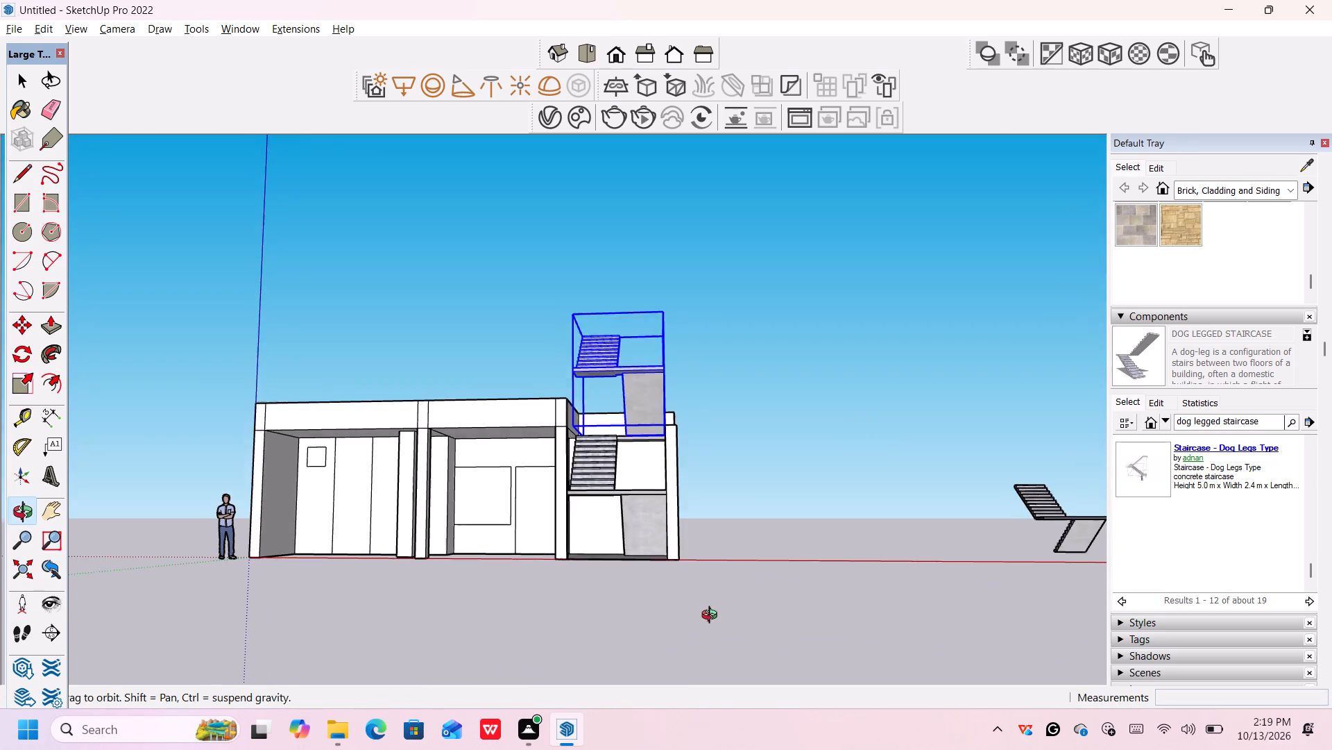
{"action": "middle_click_drag", "start_coordinate": [712, 617], "coordinate": [719, 617]}
{"action": "middle_click_drag", "start_coordinate": [590, 589], "coordinate": [583, 631]}
{"action": "scroll", "coordinate": [608, 601], "scroll_direction": "up", "scroll_amount": 1}
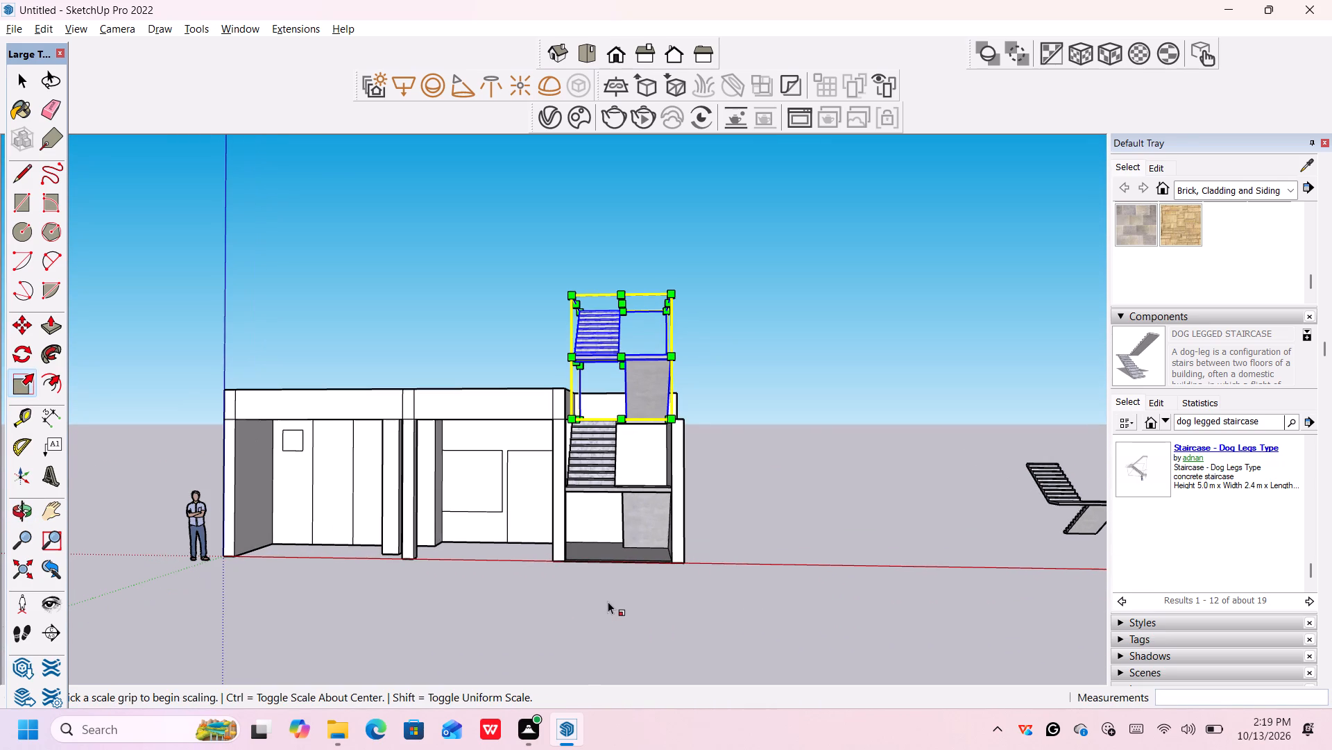
{"action": "middle_click_drag", "start_coordinate": [623, 576], "coordinate": [621, 578]}
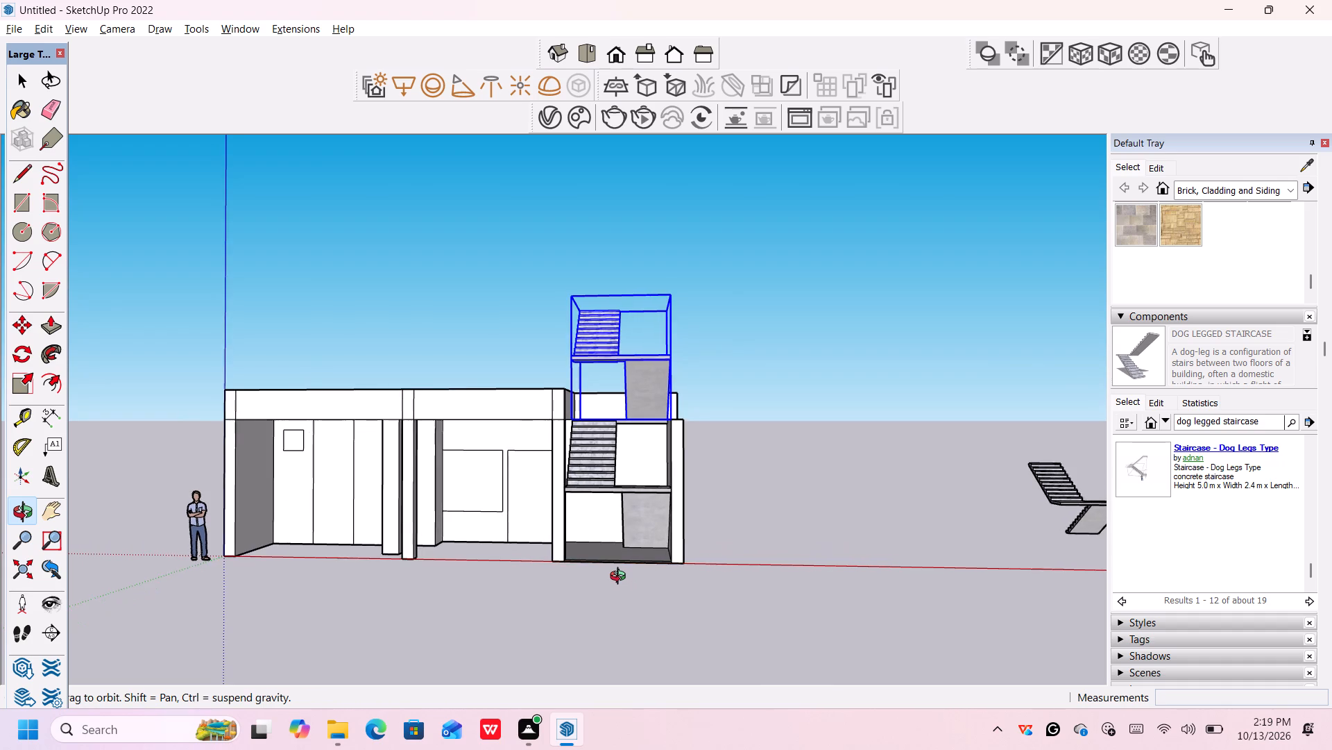
{"action": "middle_click_drag", "start_coordinate": [621, 578], "coordinate": [624, 583]}
{"action": "scroll", "coordinate": [624, 582], "scroll_direction": "up", "scroll_amount": 1}
{"action": "middle_click_drag", "start_coordinate": [624, 583], "coordinate": [654, 614]}
{"action": "middle_click_drag", "start_coordinate": [534, 581], "coordinate": [609, 627]}
{"action": "scroll", "coordinate": [551, 398], "scroll_direction": "up", "scroll_amount": 1}
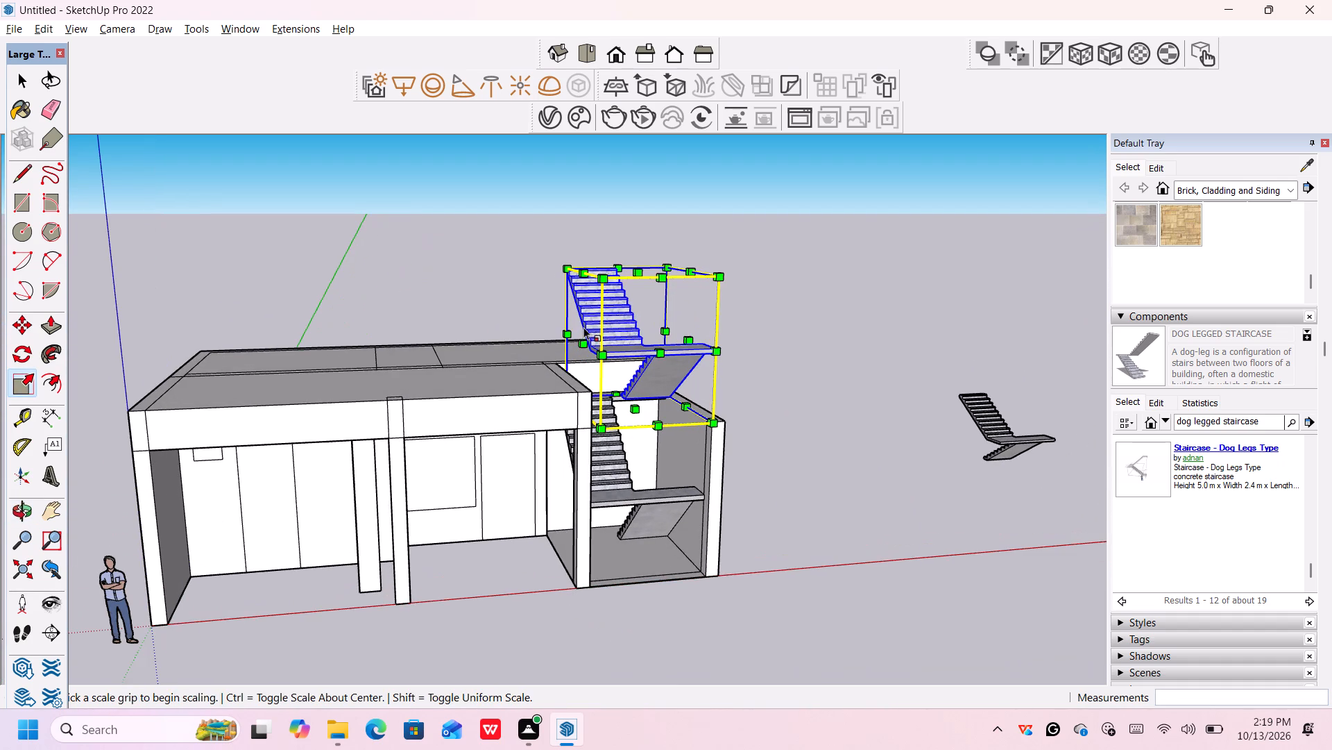
{"action": "scroll", "coordinate": [583, 327], "scroll_direction": "up", "scroll_amount": 1}
{"action": "left_click", "coordinate": [581, 342]}
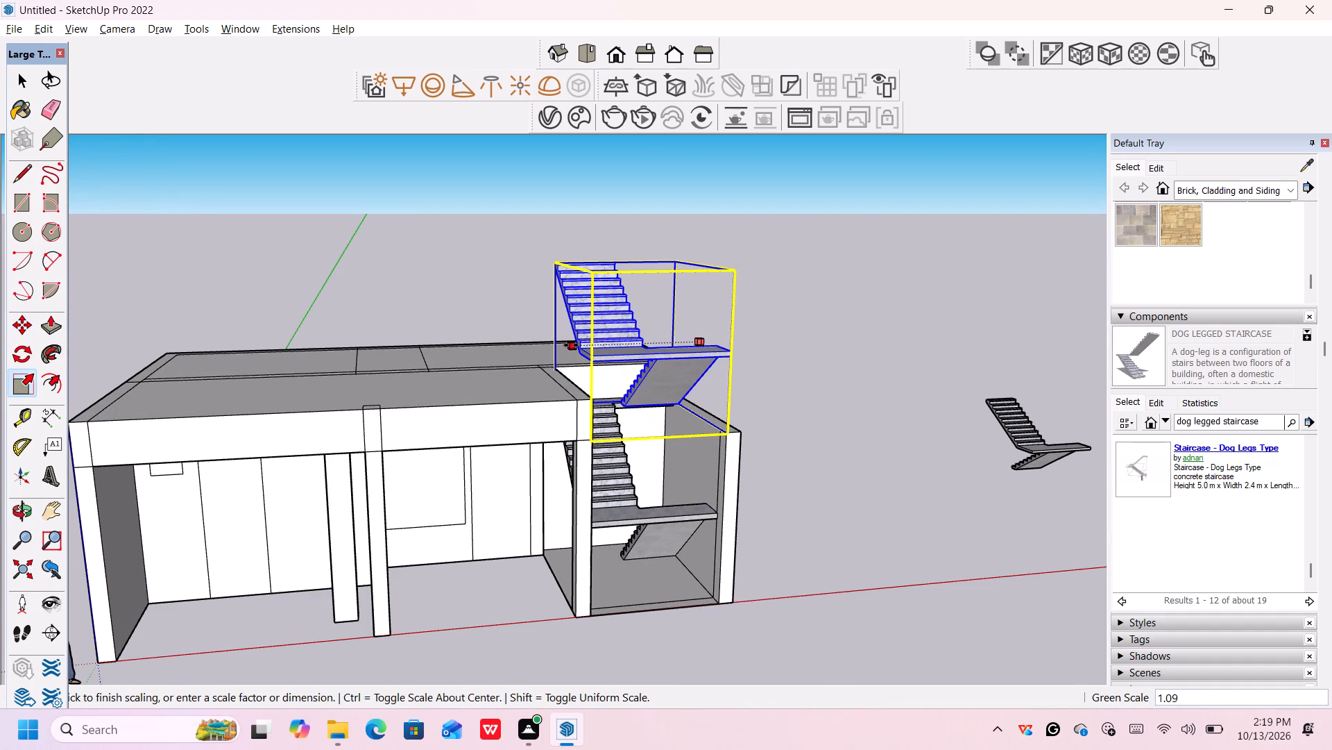
{"action": "scroll", "coordinate": [572, 348], "scroll_direction": "up", "scroll_amount": 2}
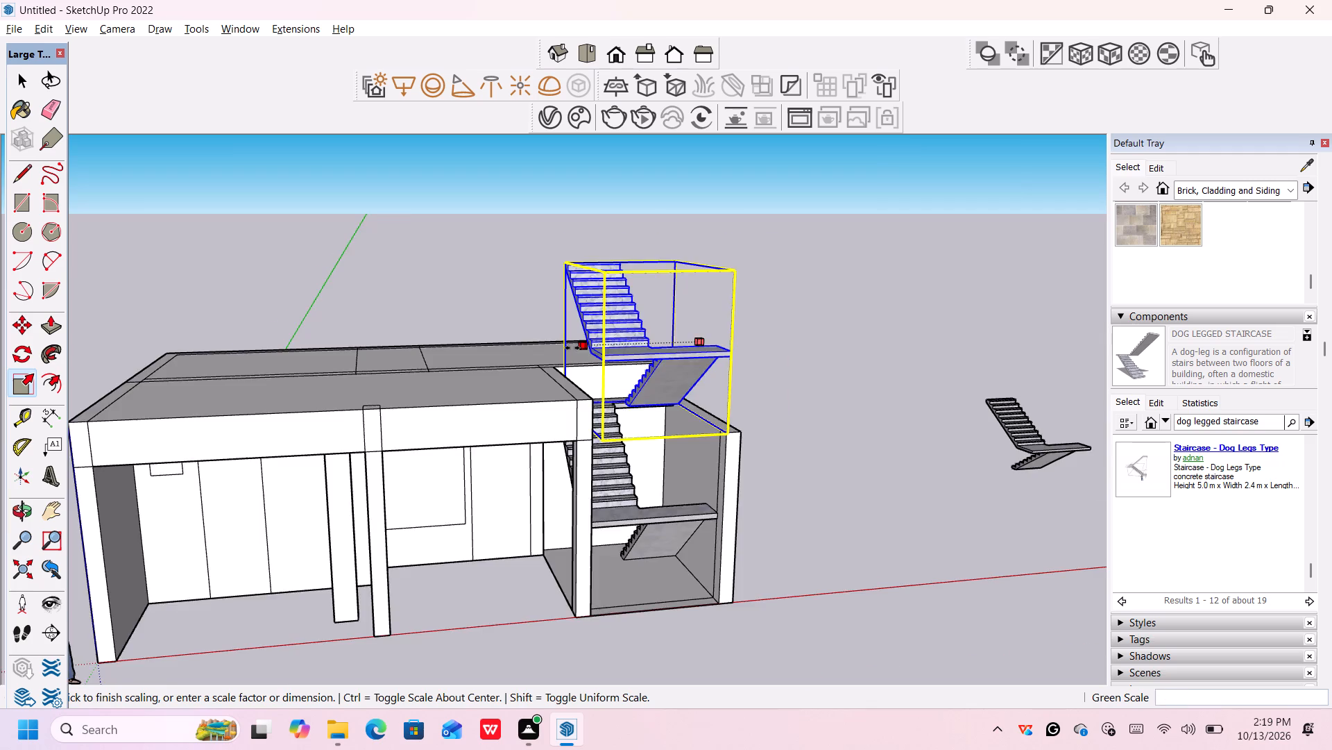
{"action": "scroll", "coordinate": [572, 348], "scroll_direction": "up", "scroll_amount": 9}
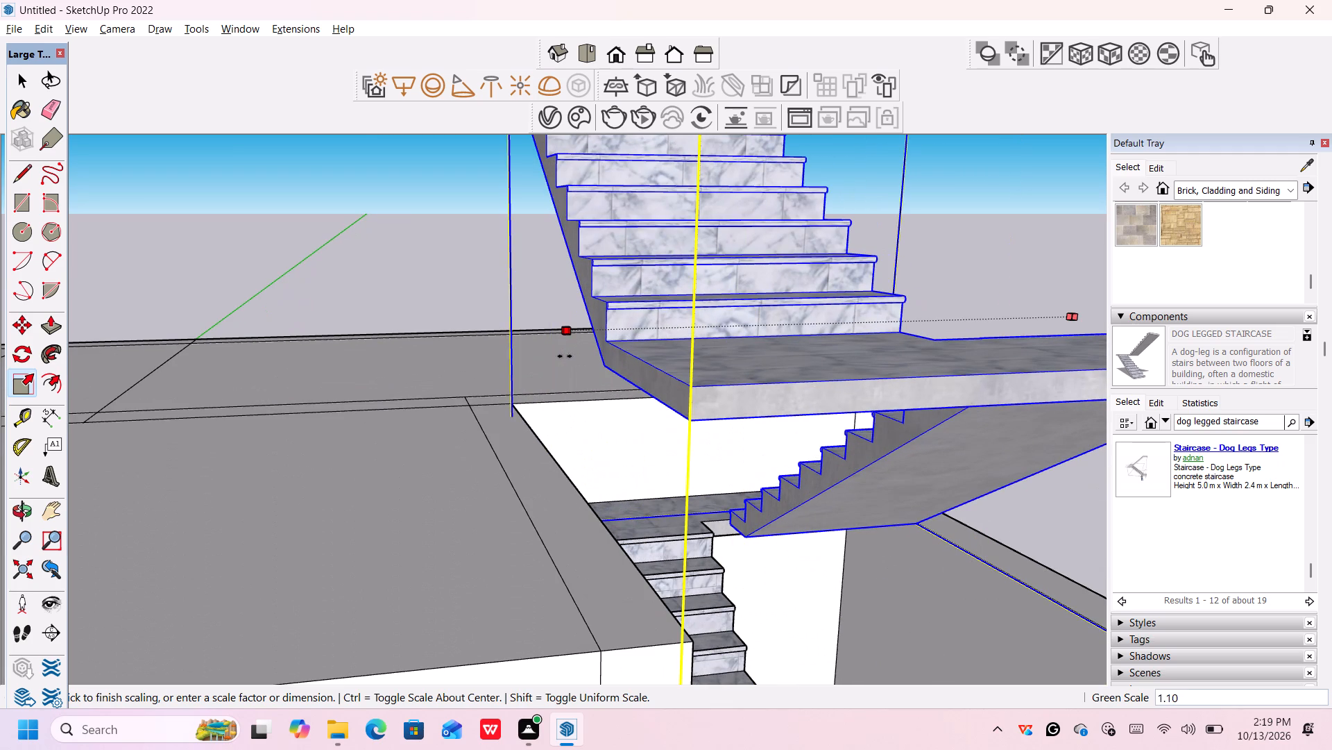
{"action": "left_click", "coordinate": [568, 356]}
Scale the stacked staircase copy's height upward by about 1.12 along blue and deselect it.
{"action": "scroll", "coordinate": [576, 356], "scroll_direction": "down", "scroll_amount": 10}
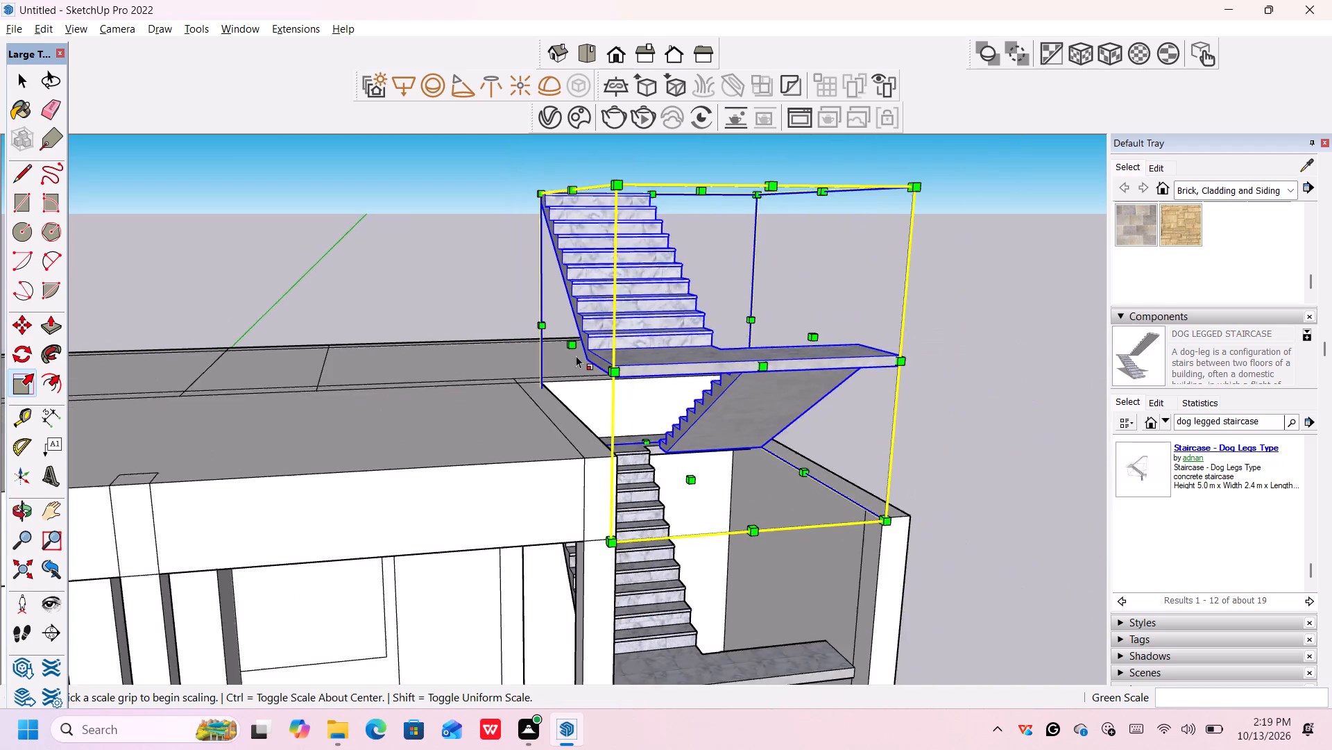
{"action": "scroll", "coordinate": [576, 356], "scroll_direction": "down", "scroll_amount": 15}
{"action": "scroll", "coordinate": [575, 356], "scroll_direction": "up", "scroll_amount": 1}
{"action": "scroll", "coordinate": [575, 356], "scroll_direction": "down", "scroll_amount": 7}
{"action": "scroll", "coordinate": [752, 422], "scroll_direction": "down", "scroll_amount": 1}
{"action": "middle_click_drag", "start_coordinate": [793, 533], "coordinate": [690, 497]}
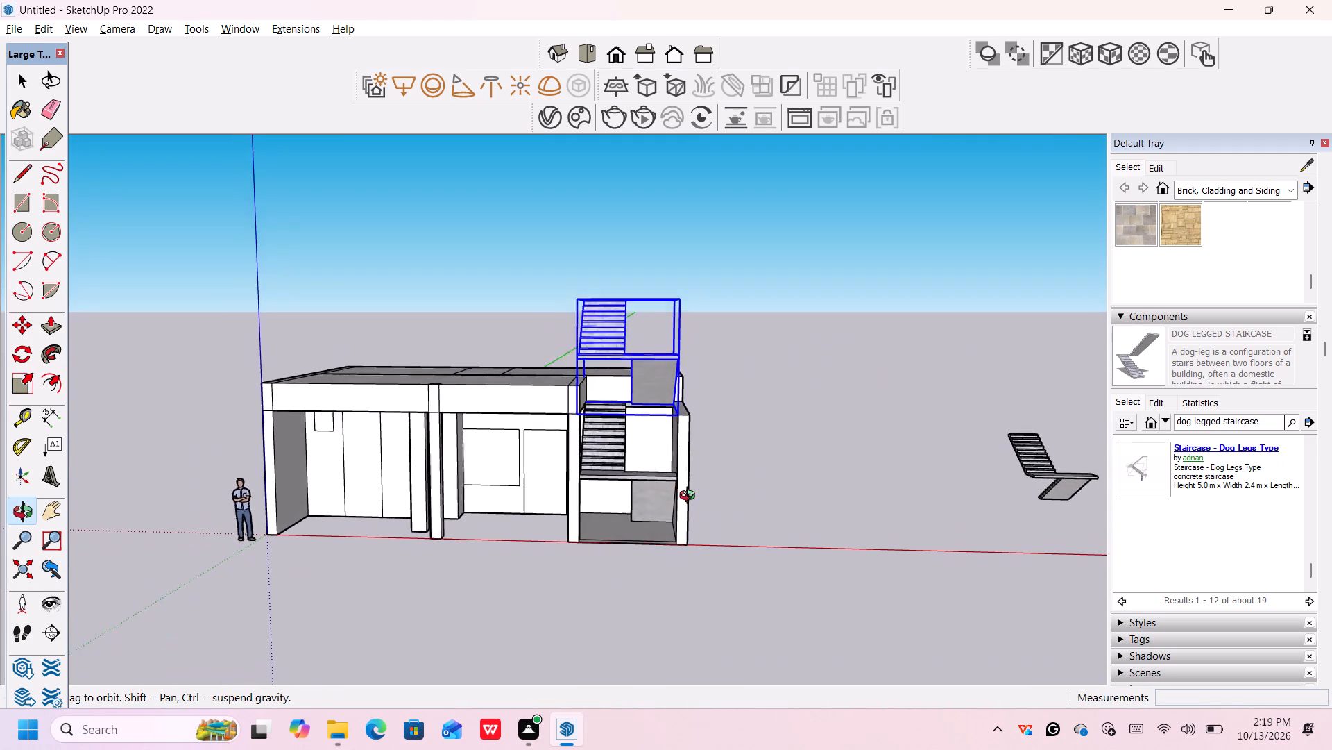
{"action": "middle_click_drag", "start_coordinate": [690, 497], "coordinate": [695, 575]}
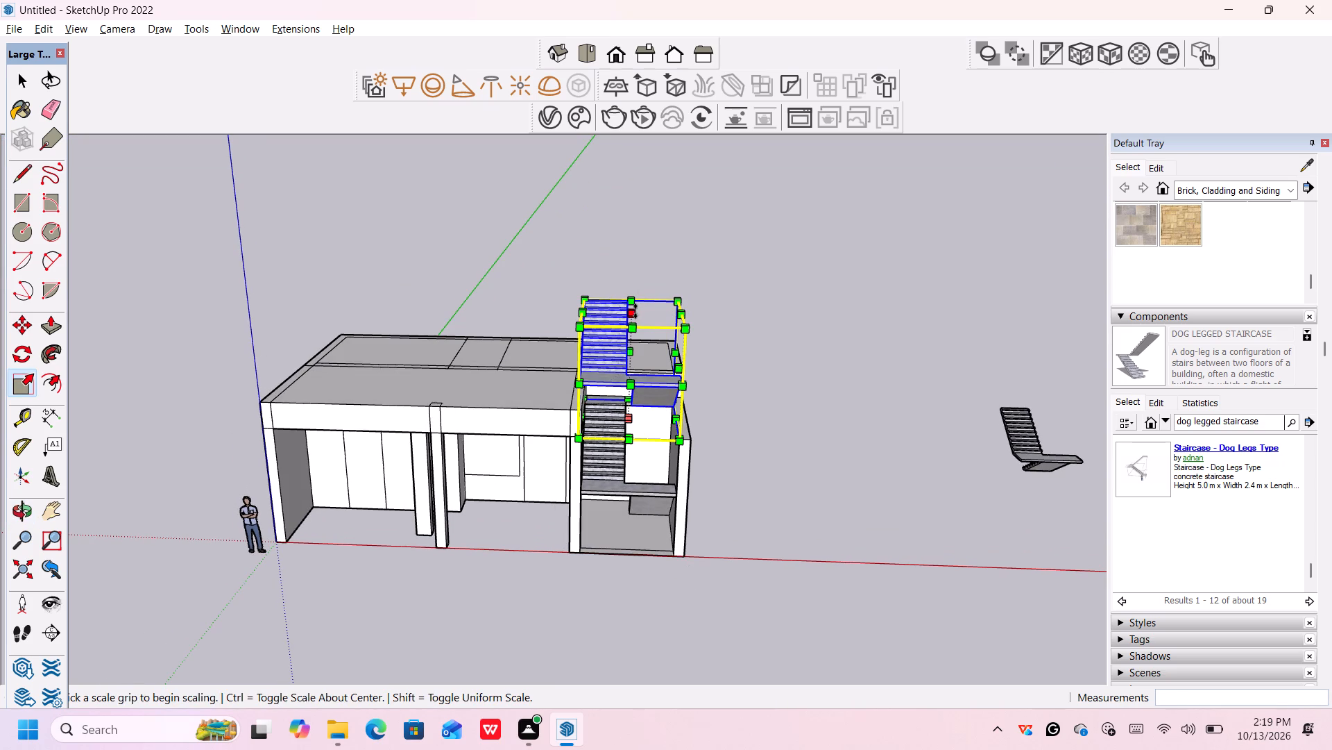
{"action": "left_click", "coordinate": [635, 311]}
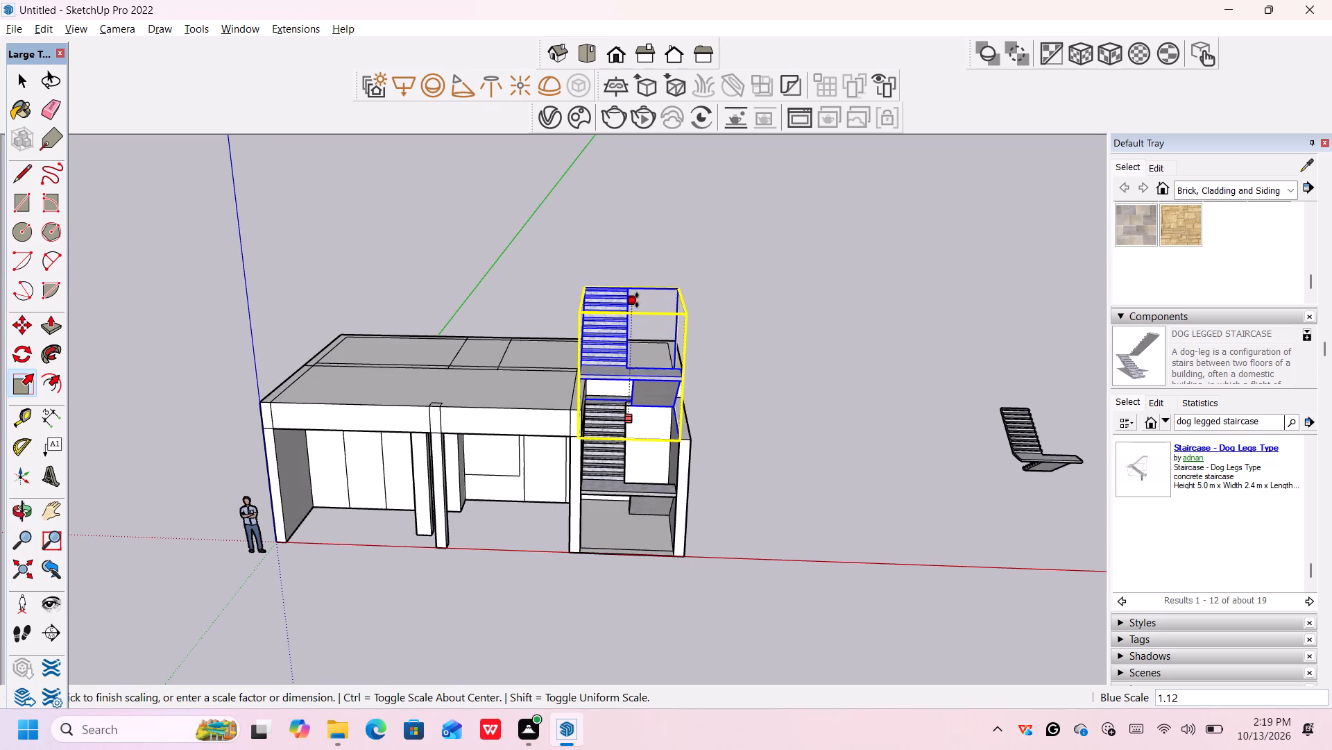
{"action": "left_click", "coordinate": [637, 300]}
{"action": "middle_click_drag", "start_coordinate": [681, 635], "coordinate": [689, 487]}
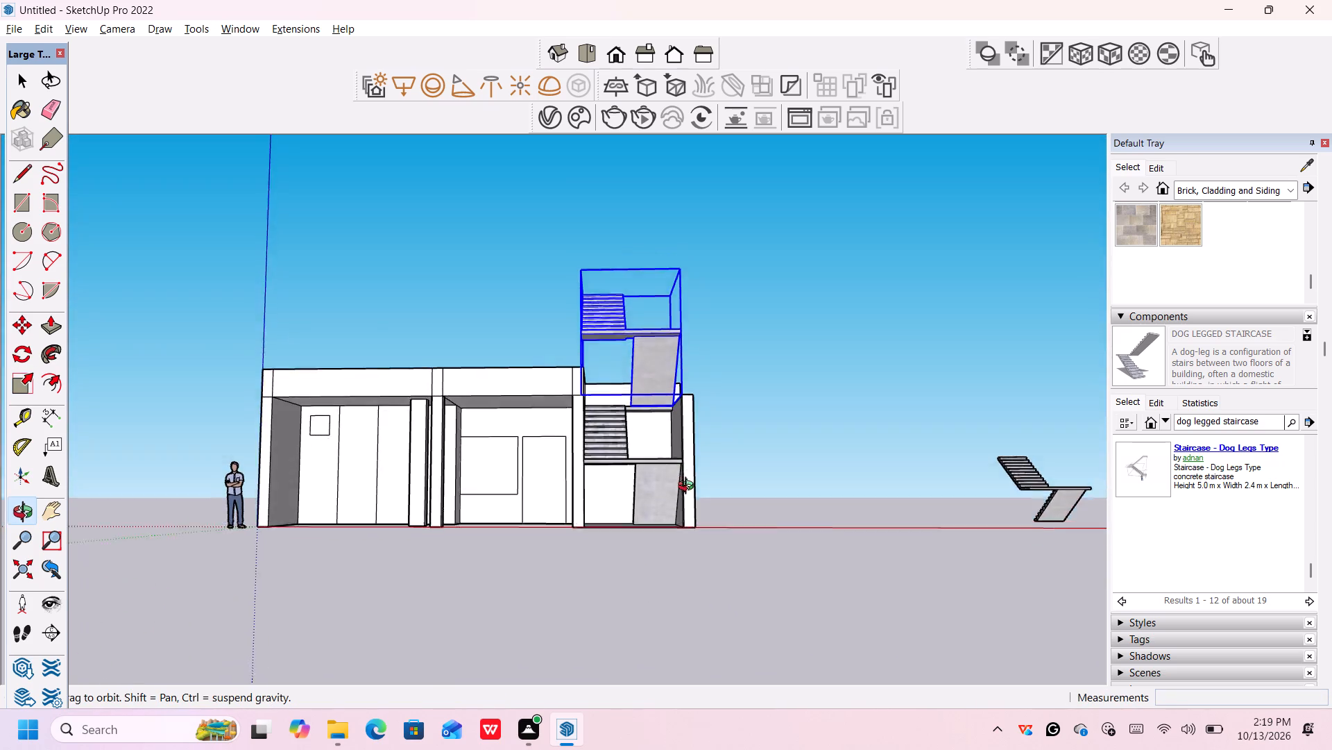
{"action": "middle_click_drag", "start_coordinate": [689, 487], "coordinate": [680, 569]}
{"action": "key", "text": "space"}
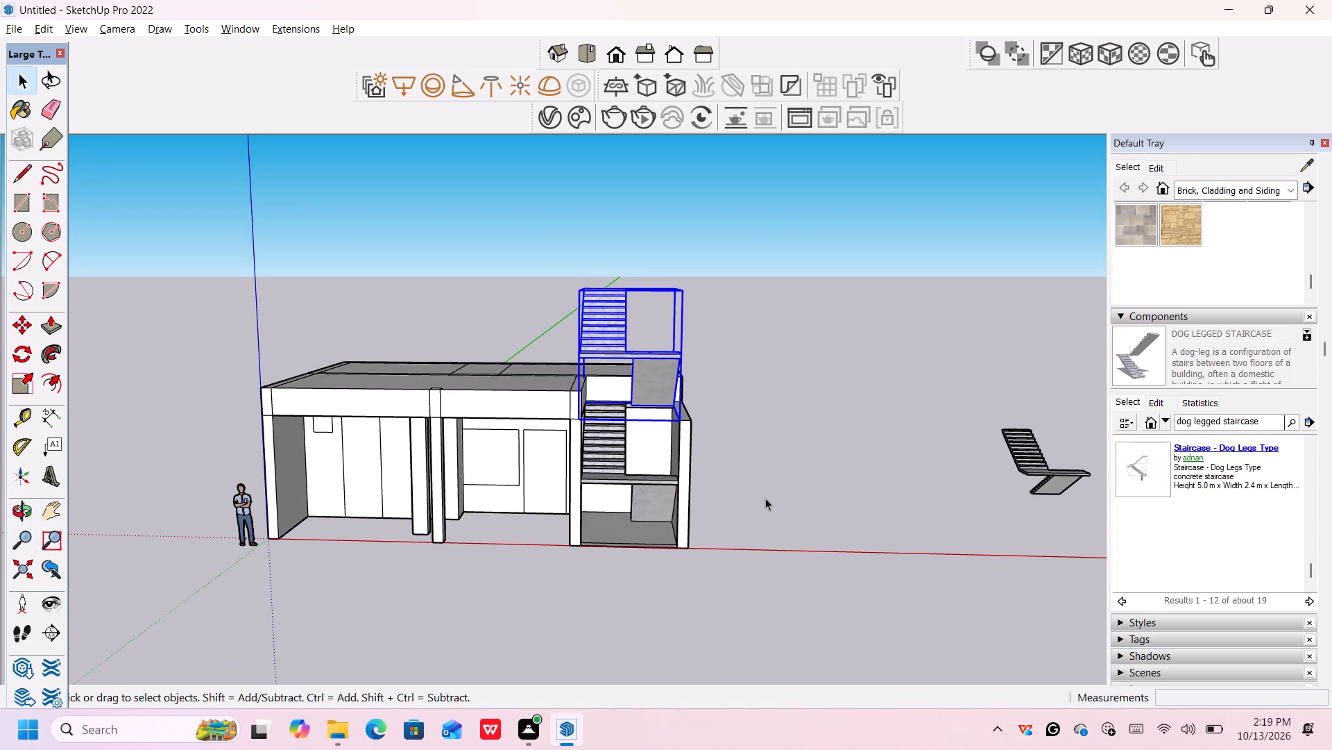
{"action": "left_click", "coordinate": [765, 494]}
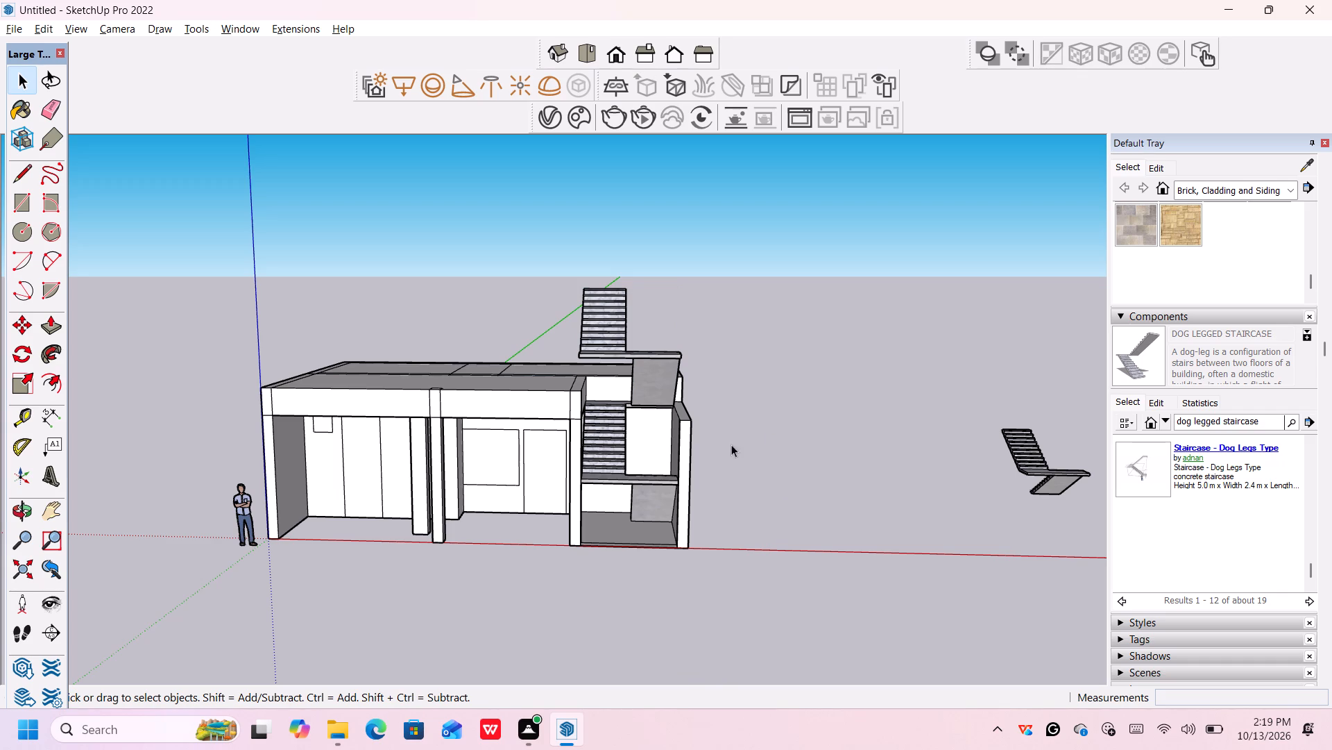
Push/Pull the lowered top of the stair bay's outer side wall up about 2' 7" to roof level.
{"action": "middle_click_drag", "start_coordinate": [427, 559], "coordinate": [586, 596]}
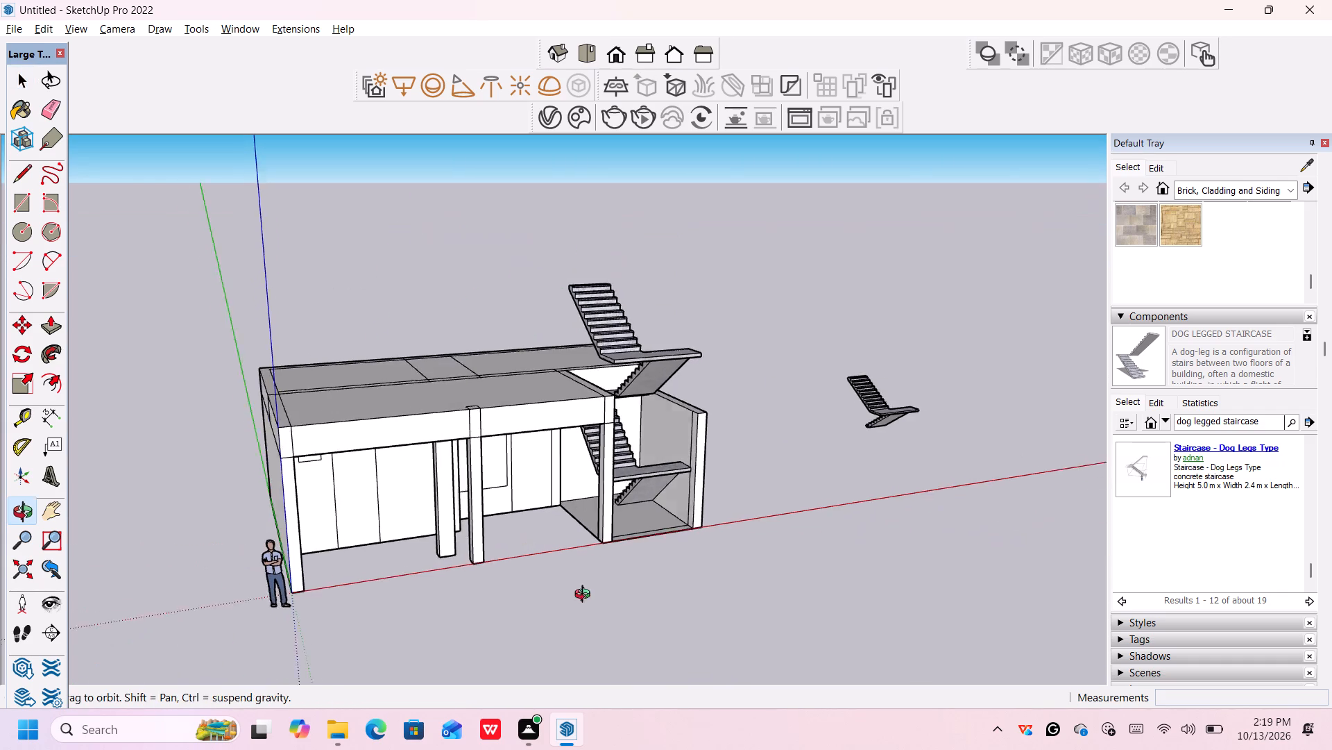
{"action": "middle_click_drag", "start_coordinate": [586, 596], "coordinate": [606, 596]}
{"action": "scroll", "coordinate": [578, 592], "scroll_direction": "down", "scroll_amount": 1}
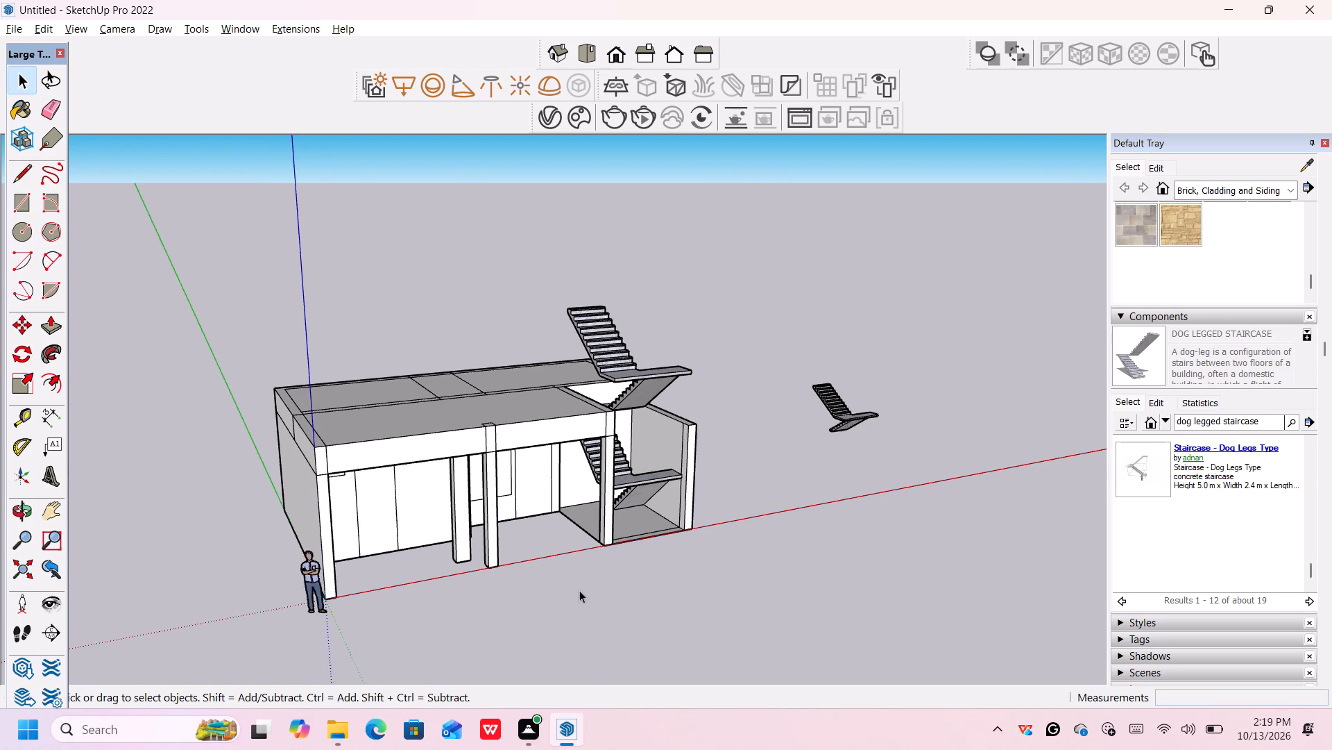
{"action": "scroll", "coordinate": [581, 589], "scroll_direction": "down", "scroll_amount": 4}
{"action": "middle_click_drag", "start_coordinate": [658, 570], "coordinate": [153, 545]}
{"action": "scroll", "coordinate": [638, 516], "scroll_direction": "up", "scroll_amount": 5}
{"action": "middle_click_drag", "start_coordinate": [604, 552], "coordinate": [697, 698]}
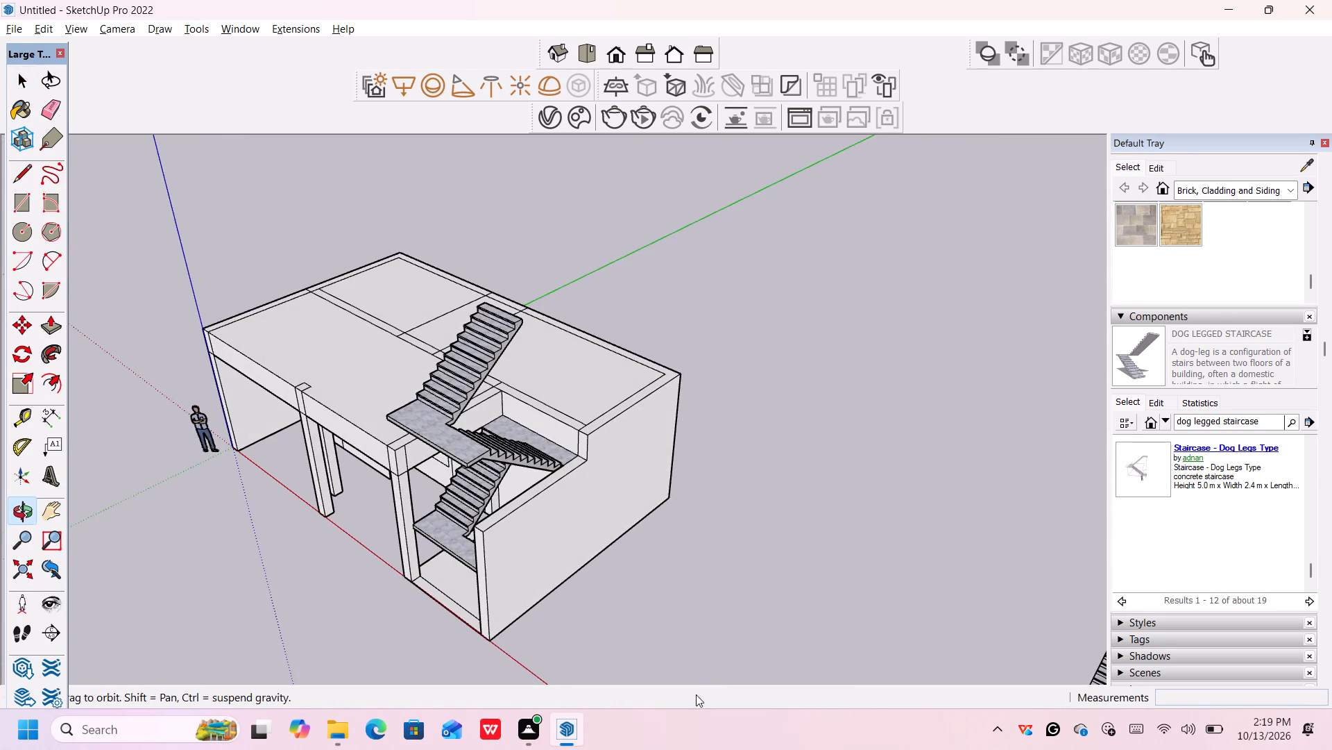
{"action": "scroll", "coordinate": [602, 594], "scroll_direction": "down", "scroll_amount": 2}
{"action": "scroll", "coordinate": [602, 592], "scroll_direction": "up", "scroll_amount": 3}
{"action": "middle_click_drag", "start_coordinate": [602, 593], "coordinate": [624, 621]}
{"action": "key", "text": "p"}
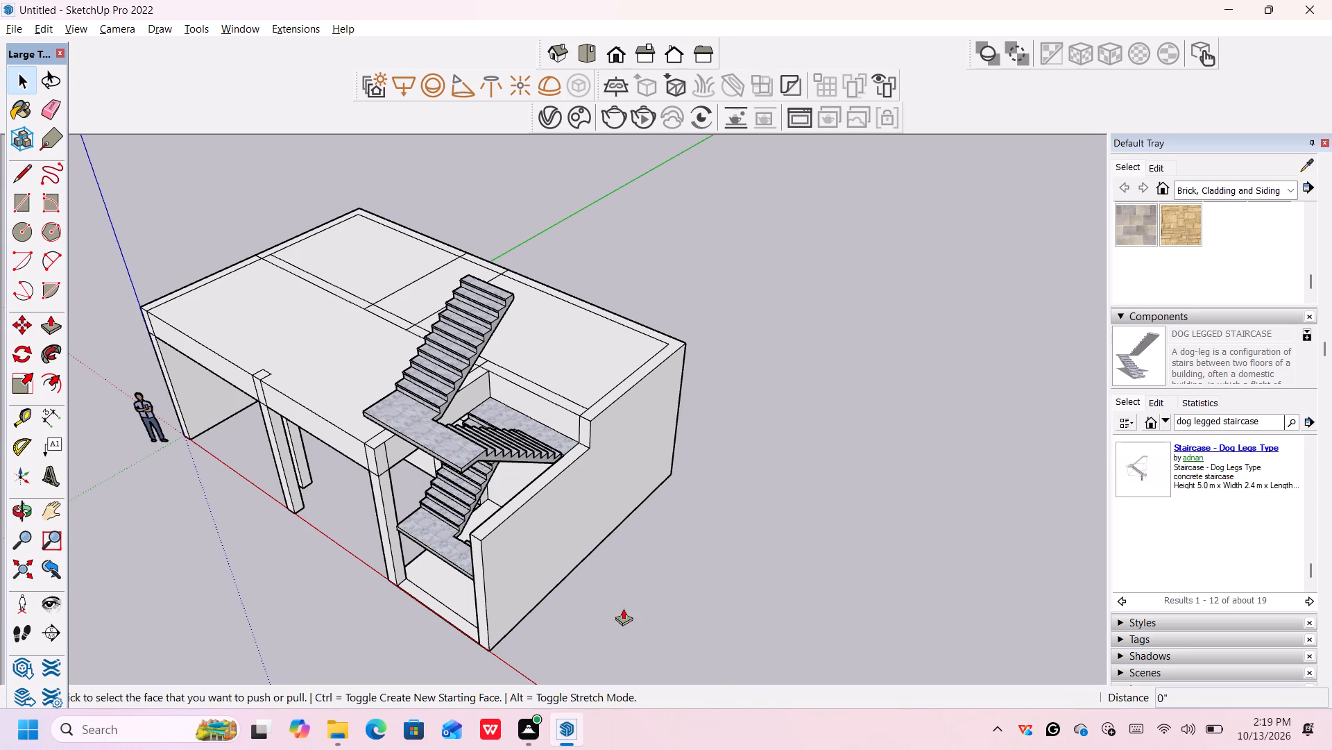
{"action": "left_click", "coordinate": [544, 476]}
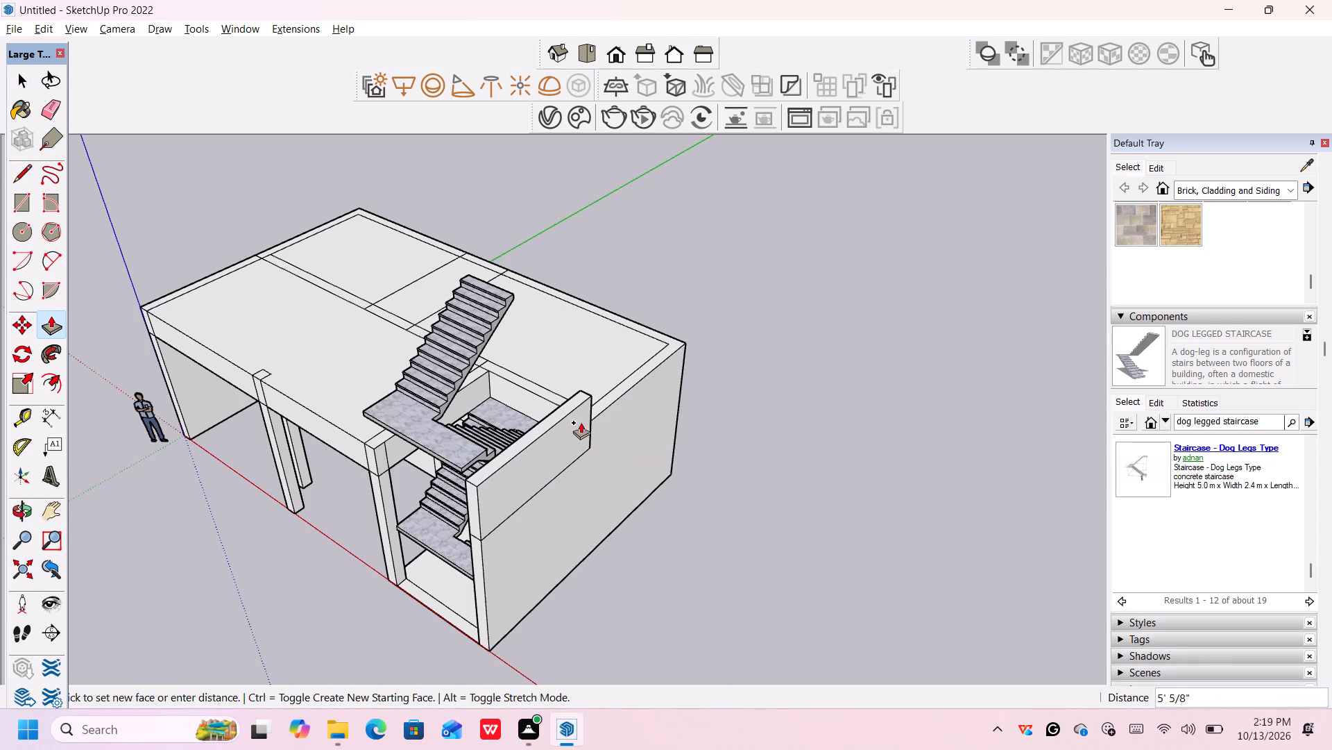
{"action": "left_click", "coordinate": [593, 421]}
Erase the leftover short edge segments on the wall tops at the two rear corners of the stair opening.
{"action": "scroll", "coordinate": [563, 442], "scroll_direction": "down", "scroll_amount": 3}
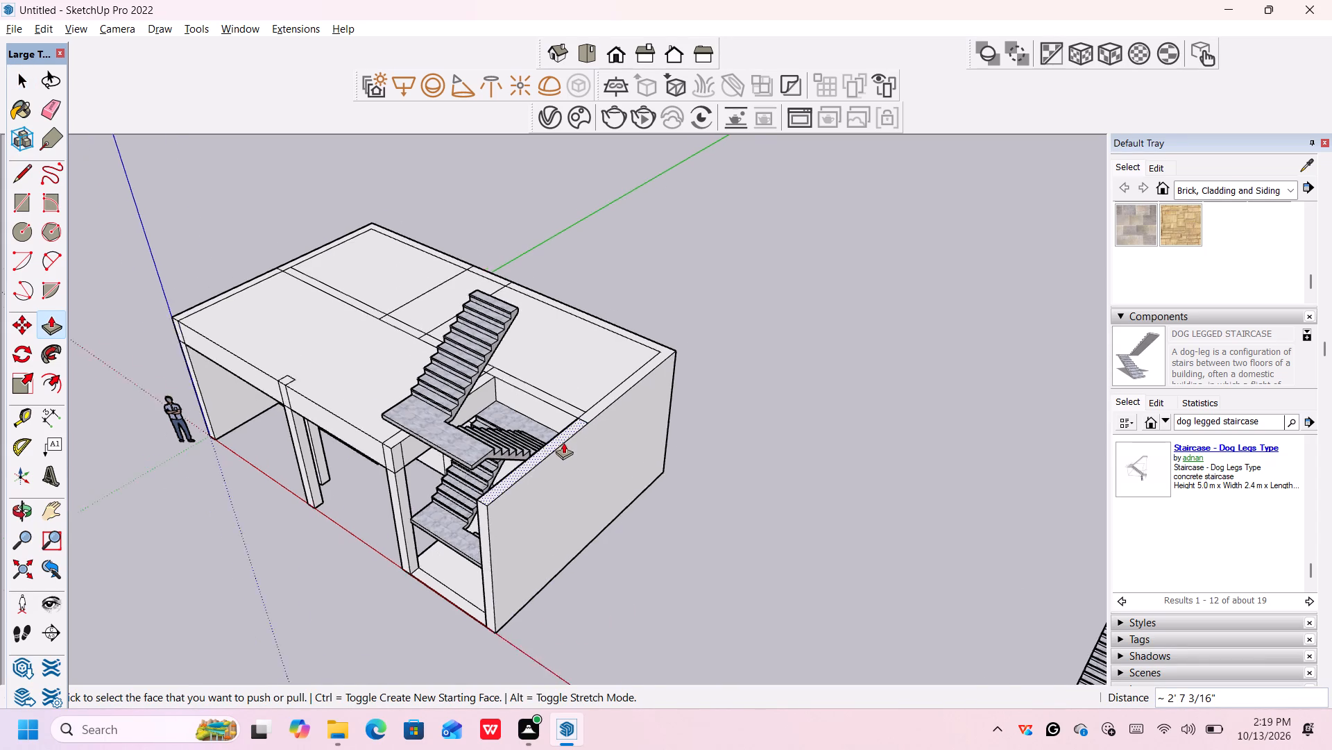
{"action": "scroll", "coordinate": [563, 442], "scroll_direction": "down", "scroll_amount": 7}
{"action": "middle_click_drag", "start_coordinate": [570, 450], "coordinate": [624, 514]}
{"action": "scroll", "coordinate": [605, 437], "scroll_direction": "up", "scroll_amount": 5}
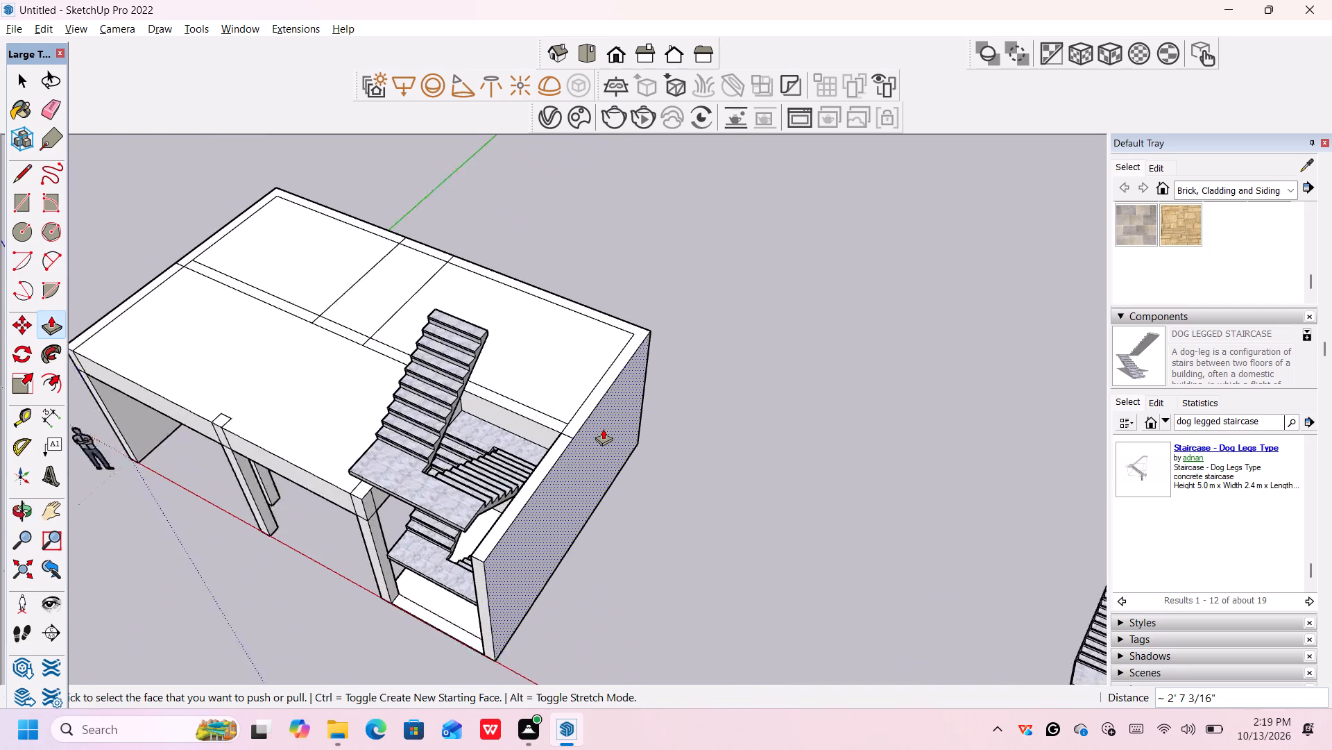
{"action": "scroll", "coordinate": [603, 428], "scroll_direction": "up", "scroll_amount": 1}
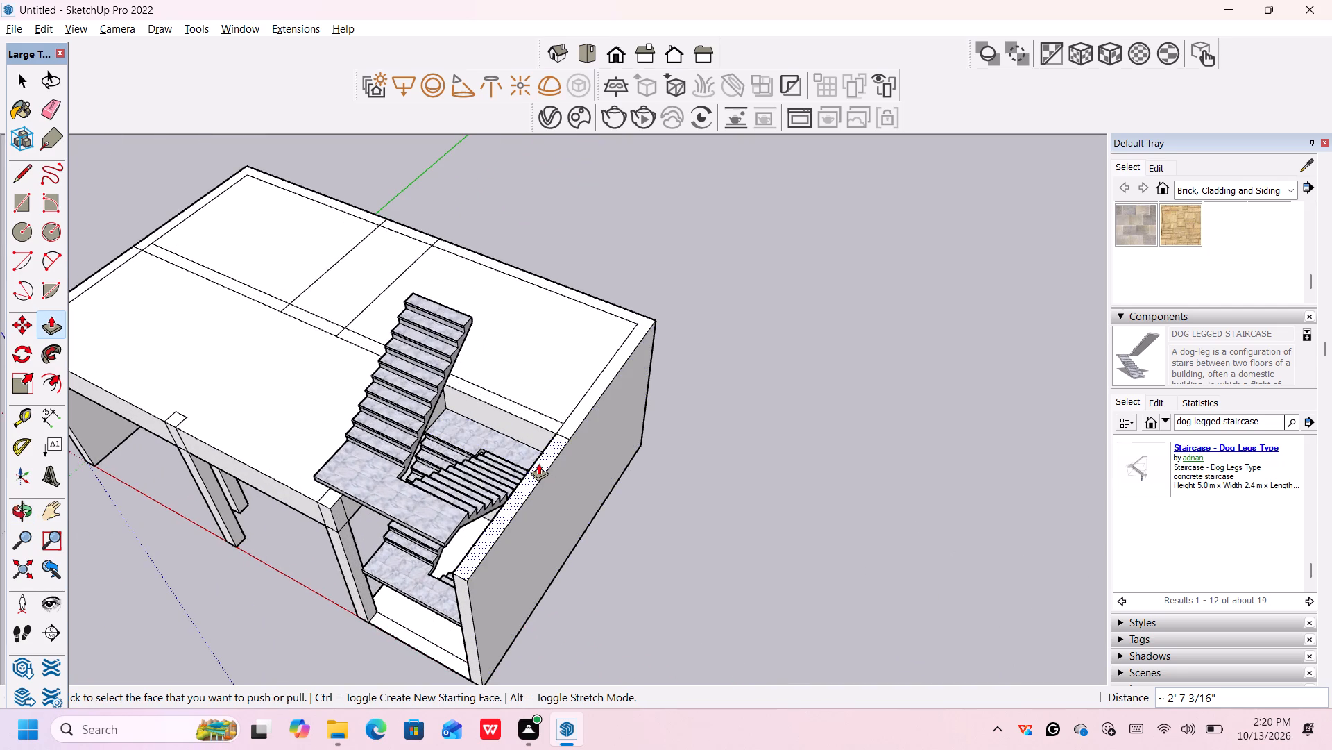
{"action": "key", "text": "space"}
{"action": "key", "text": "e"}
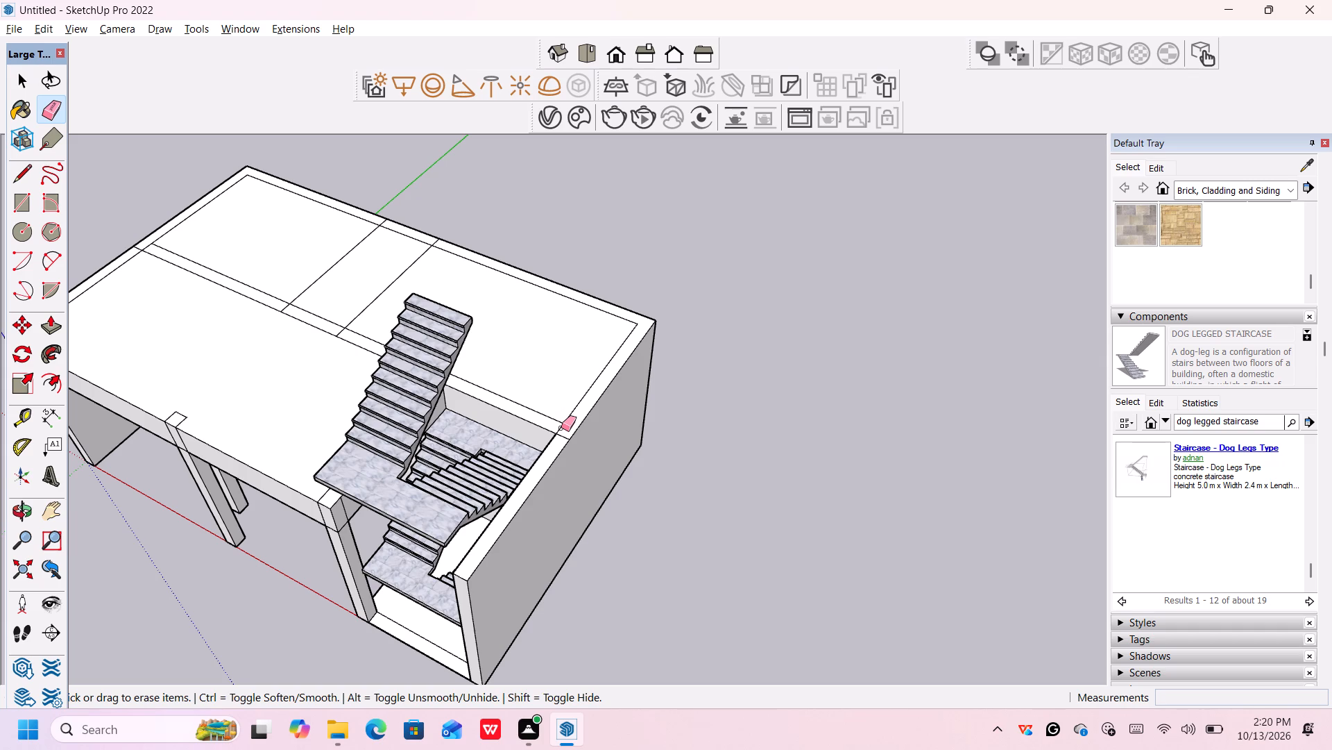
{"action": "left_click", "coordinate": [561, 428]}
{"action": "key", "text": "space"}
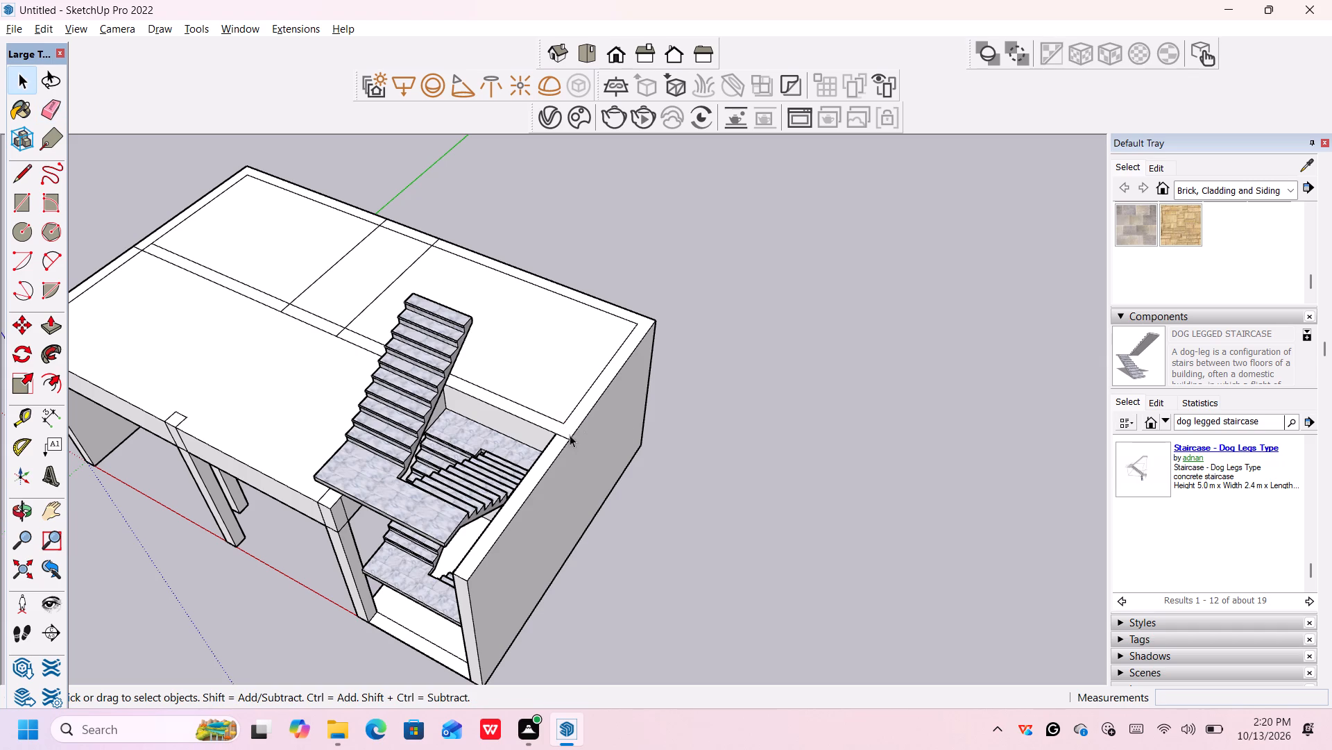
{"action": "scroll", "coordinate": [565, 435], "scroll_direction": "up", "scroll_amount": 6}
{"action": "middle_click_drag", "start_coordinate": [567, 433], "coordinate": [530, 429]}
{"action": "scroll", "coordinate": [531, 429], "scroll_direction": "up", "scroll_amount": 5}
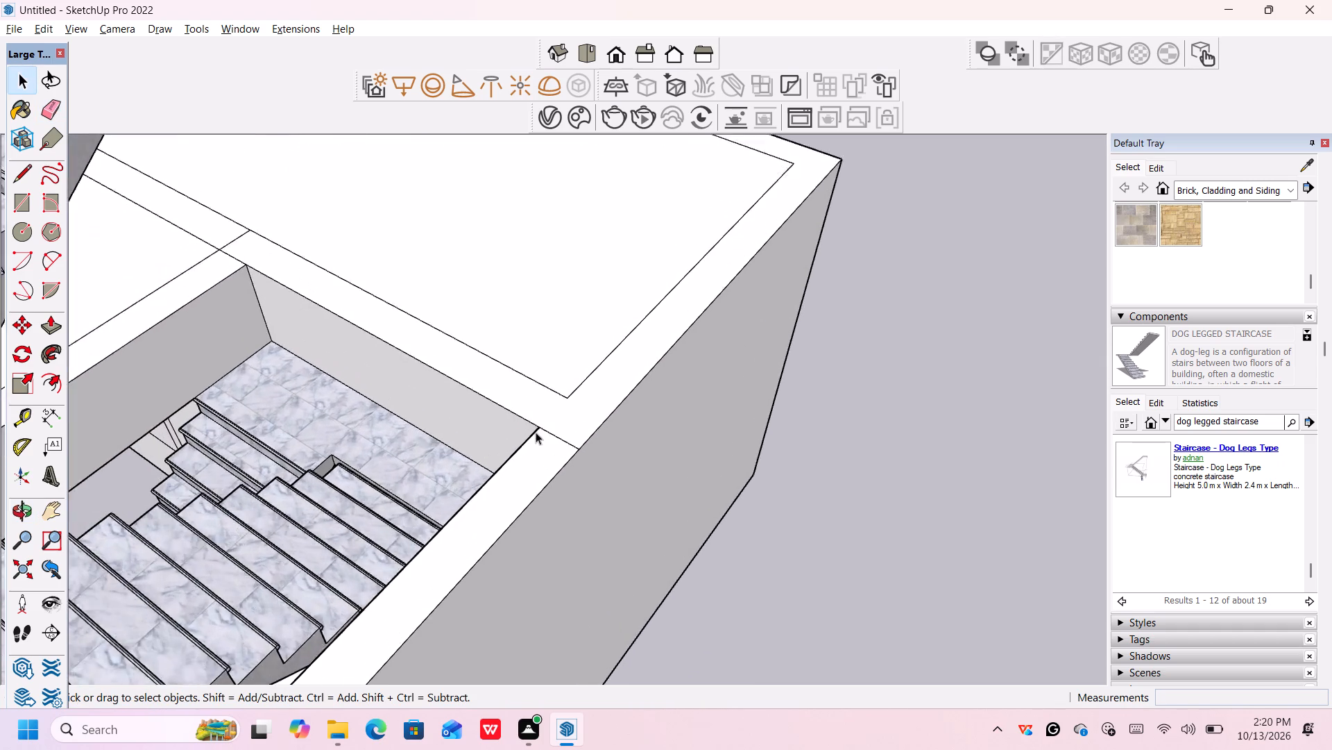
{"action": "scroll", "coordinate": [536, 432], "scroll_direction": "down", "scroll_amount": 2}
{"action": "key", "text": "e"}
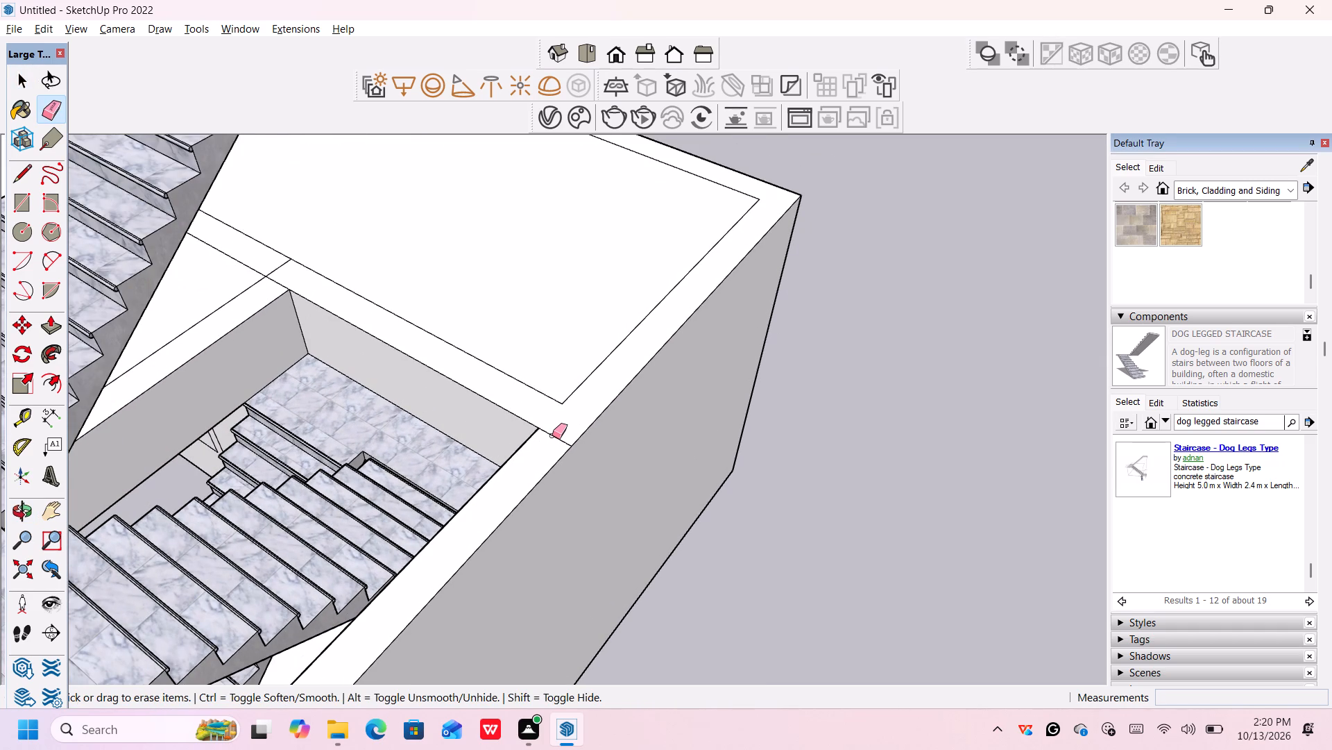
{"action": "left_click", "coordinate": [554, 434]}
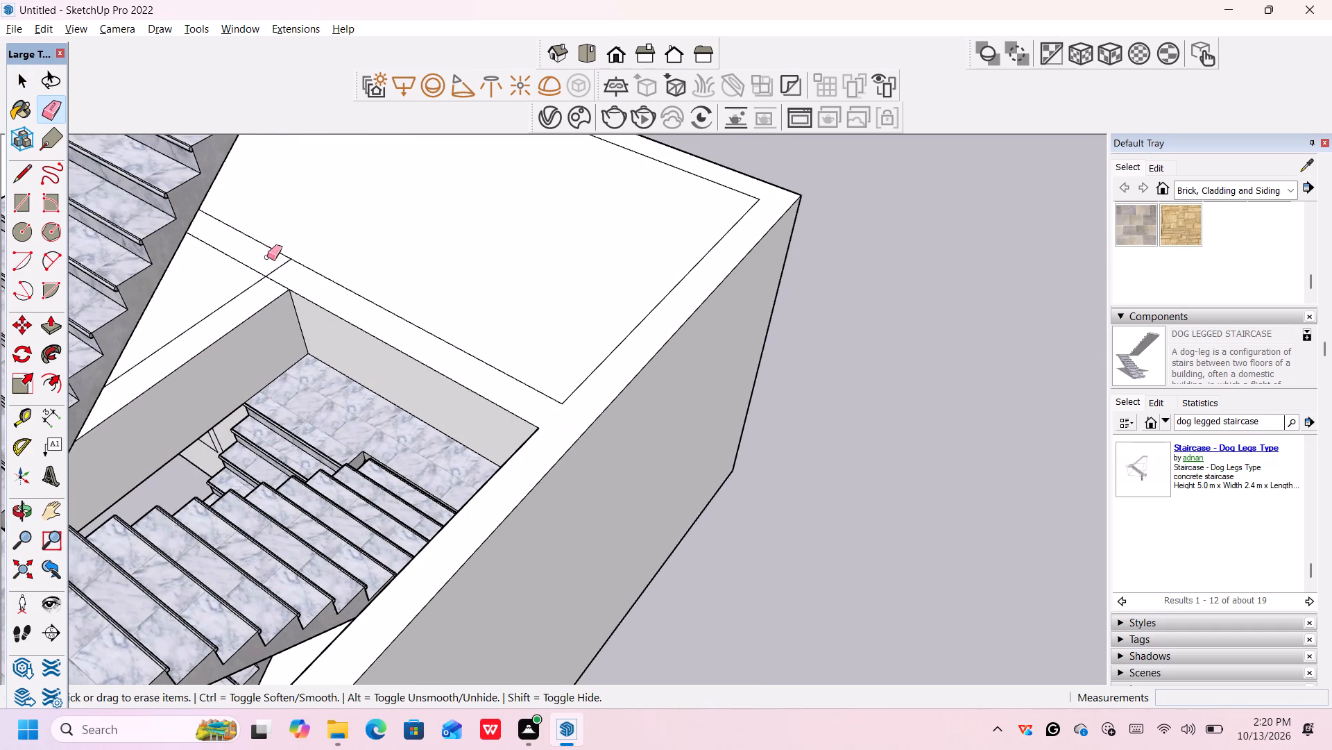
{"action": "left_click", "coordinate": [273, 280]}
{"action": "key", "text": "space"}
Draw a 1' line across the side wall top, from the rear roof outline's inner corner to the outer edge.
{"action": "key", "text": "l"}
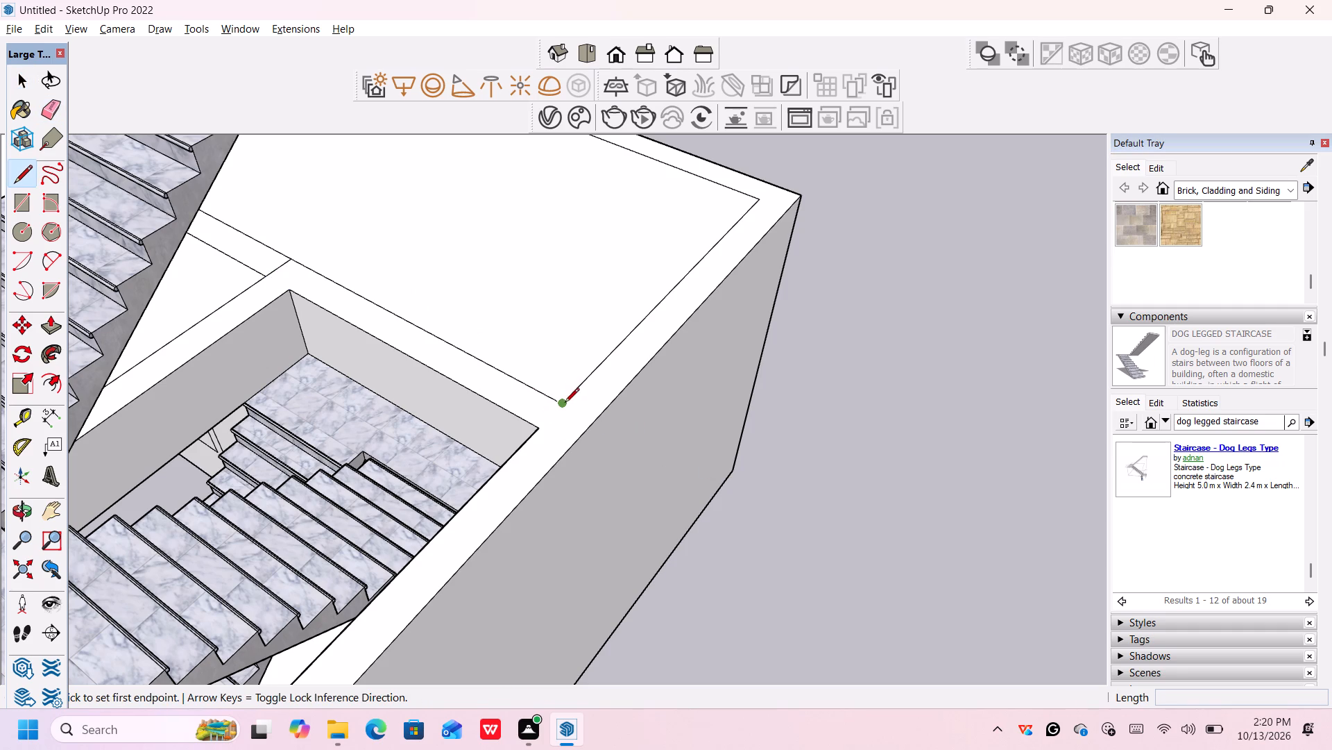
{"action": "left_click", "coordinate": [565, 403]}
{"action": "left_click", "coordinate": [592, 424]}
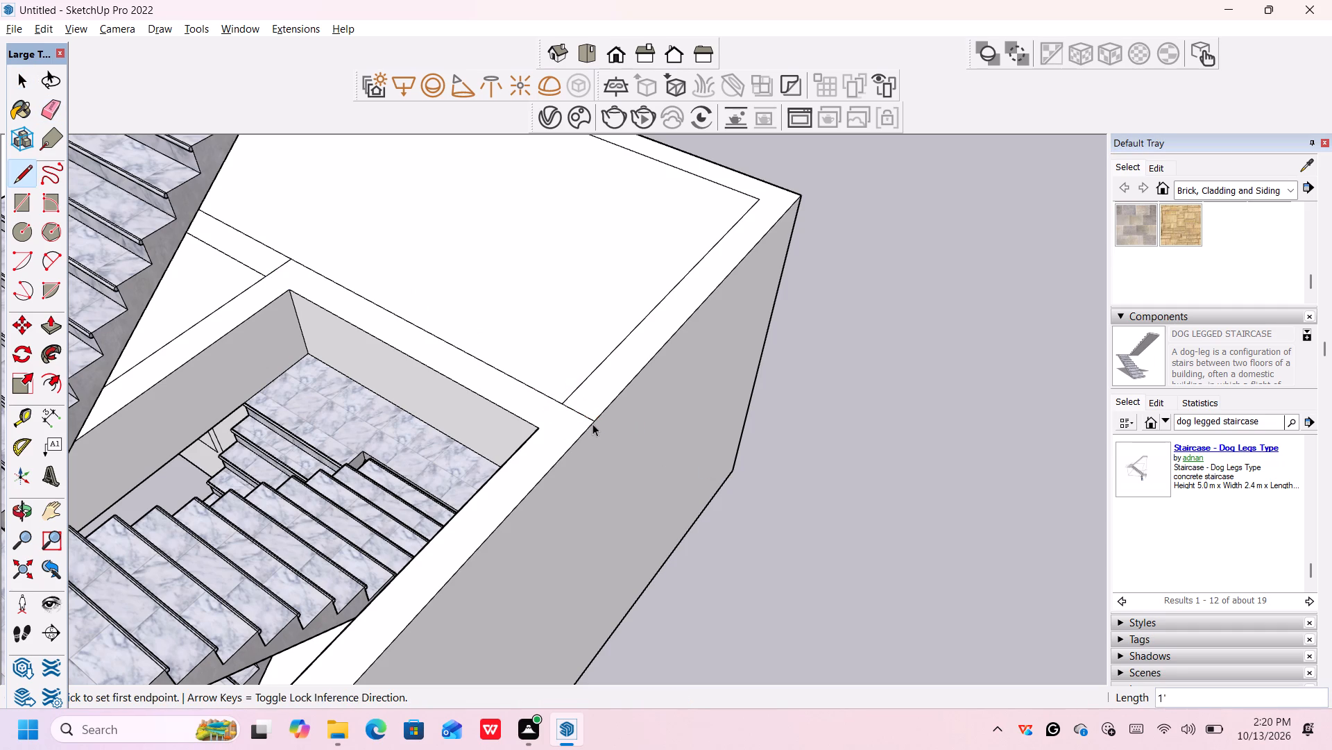
{"action": "key", "text": "space"}
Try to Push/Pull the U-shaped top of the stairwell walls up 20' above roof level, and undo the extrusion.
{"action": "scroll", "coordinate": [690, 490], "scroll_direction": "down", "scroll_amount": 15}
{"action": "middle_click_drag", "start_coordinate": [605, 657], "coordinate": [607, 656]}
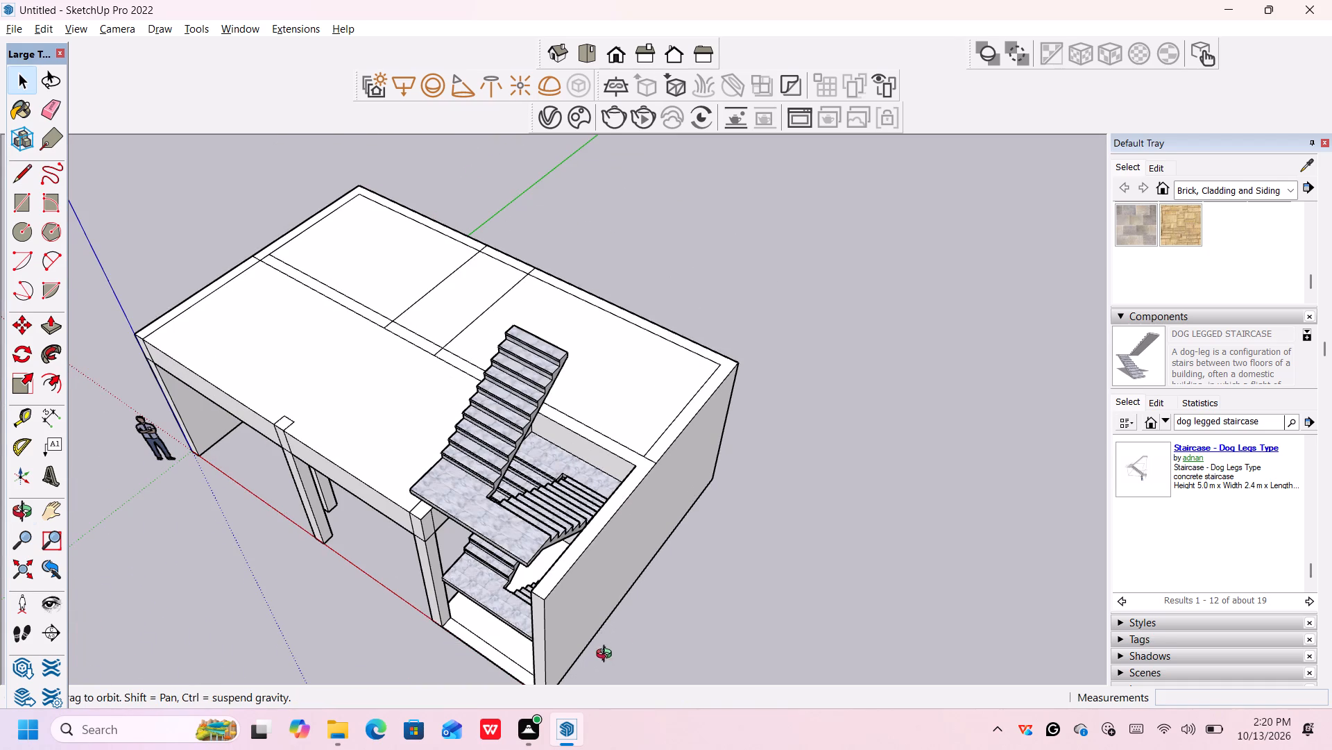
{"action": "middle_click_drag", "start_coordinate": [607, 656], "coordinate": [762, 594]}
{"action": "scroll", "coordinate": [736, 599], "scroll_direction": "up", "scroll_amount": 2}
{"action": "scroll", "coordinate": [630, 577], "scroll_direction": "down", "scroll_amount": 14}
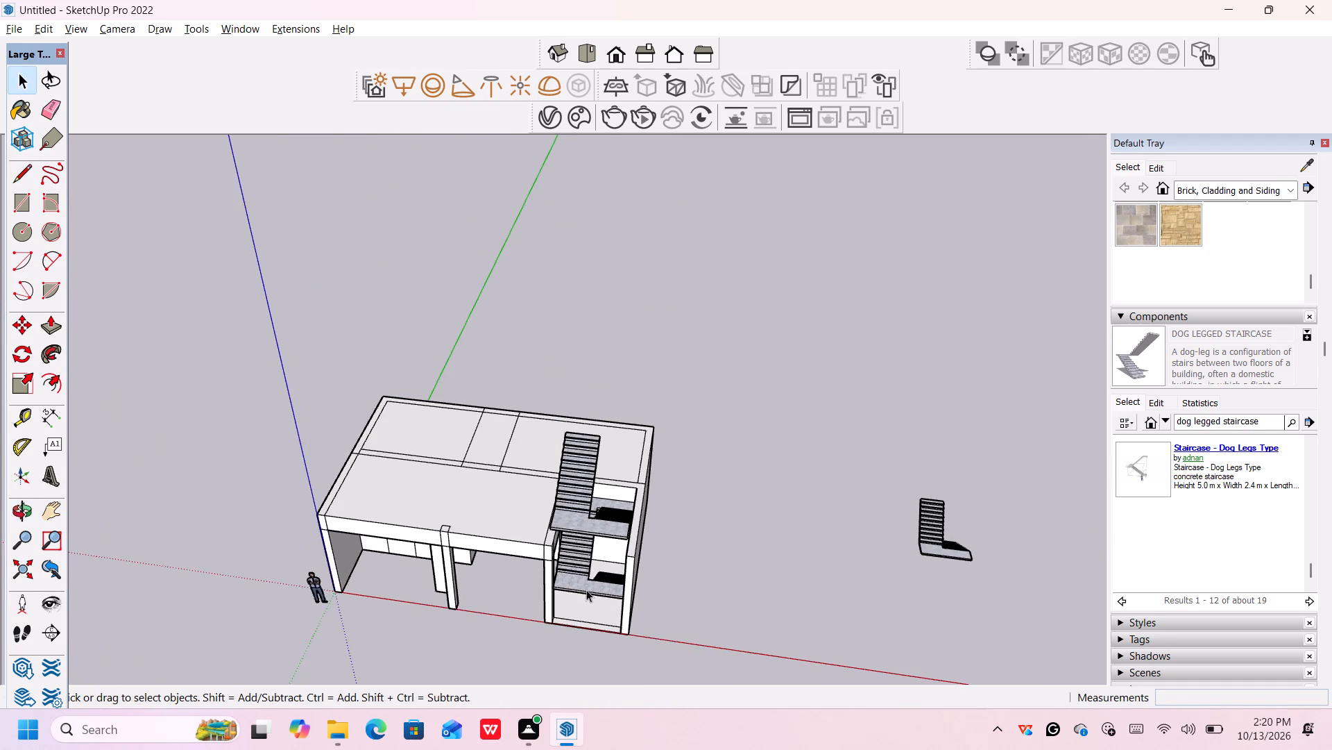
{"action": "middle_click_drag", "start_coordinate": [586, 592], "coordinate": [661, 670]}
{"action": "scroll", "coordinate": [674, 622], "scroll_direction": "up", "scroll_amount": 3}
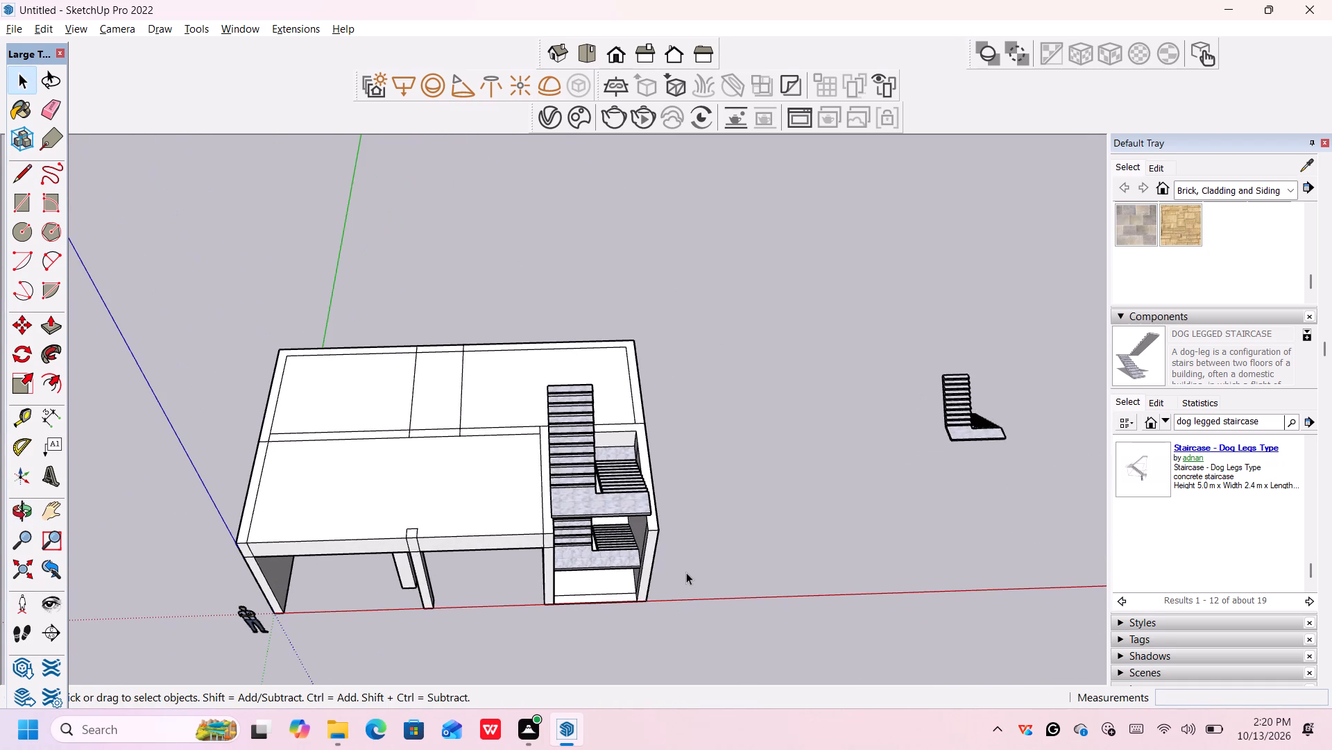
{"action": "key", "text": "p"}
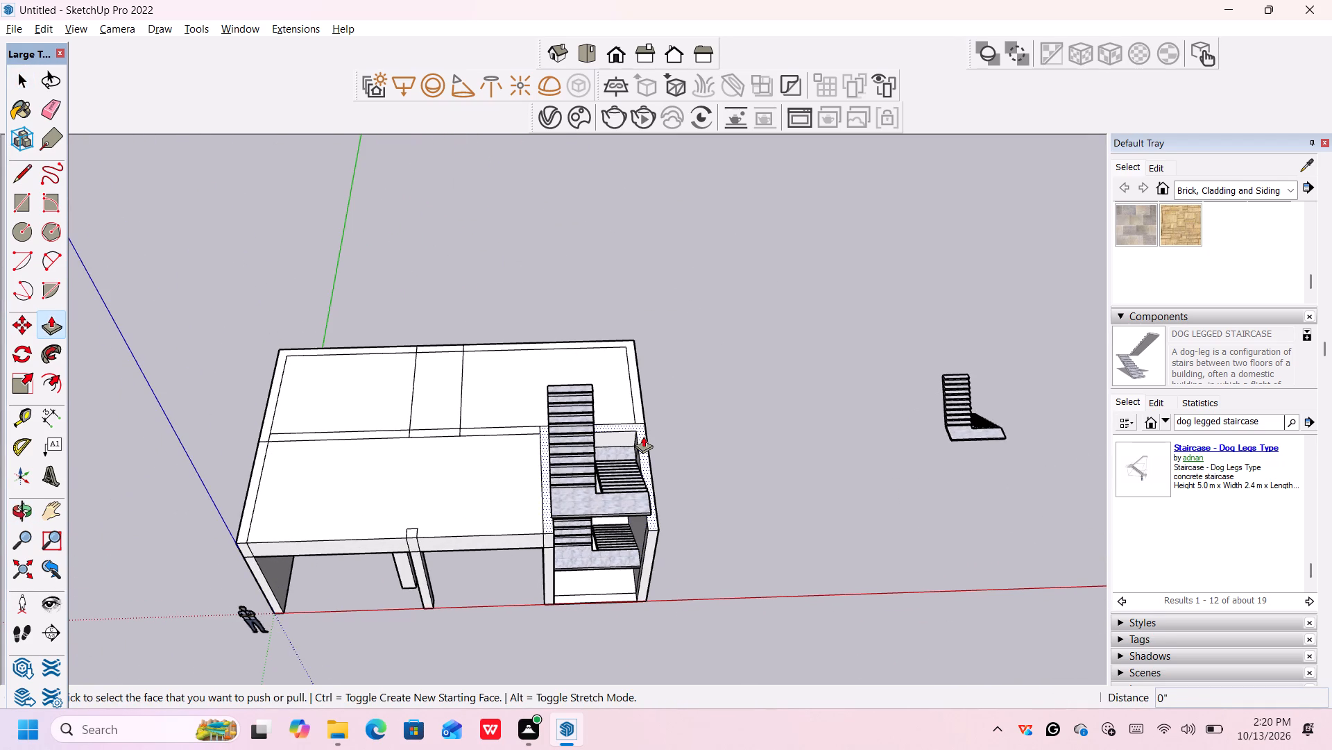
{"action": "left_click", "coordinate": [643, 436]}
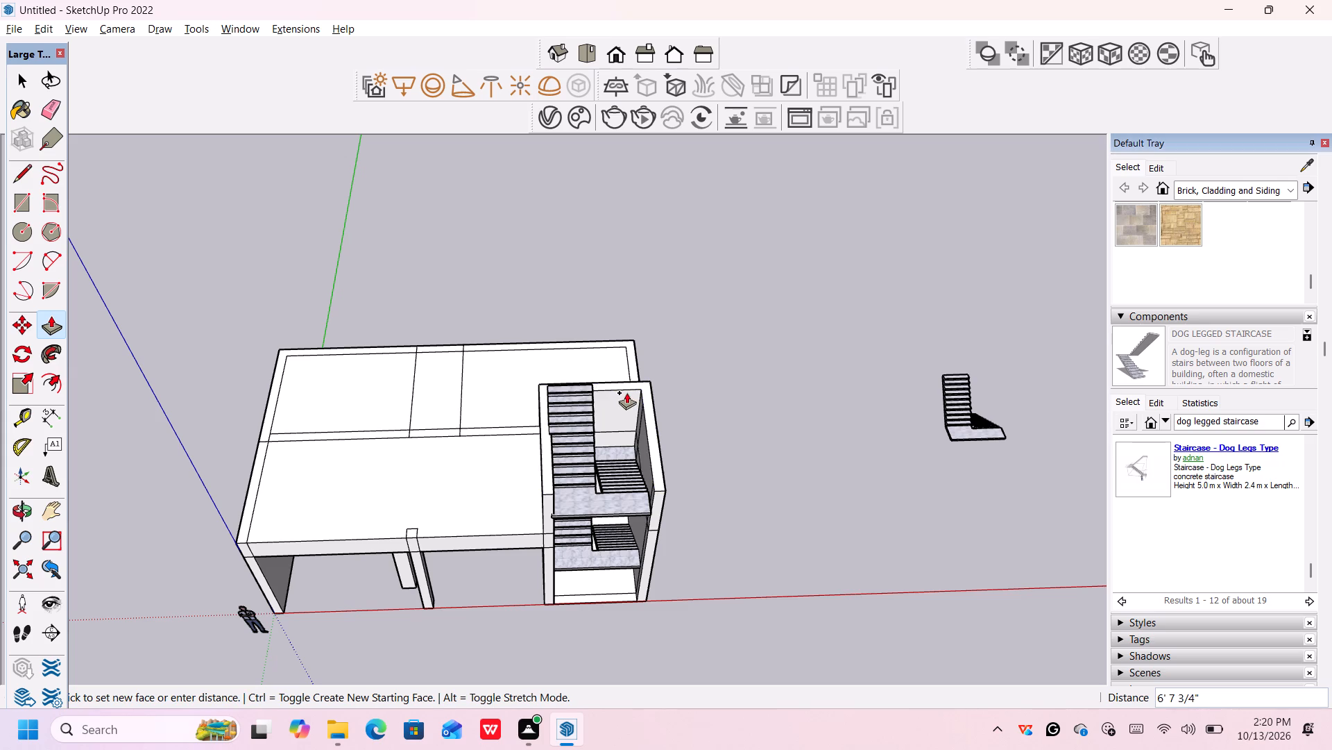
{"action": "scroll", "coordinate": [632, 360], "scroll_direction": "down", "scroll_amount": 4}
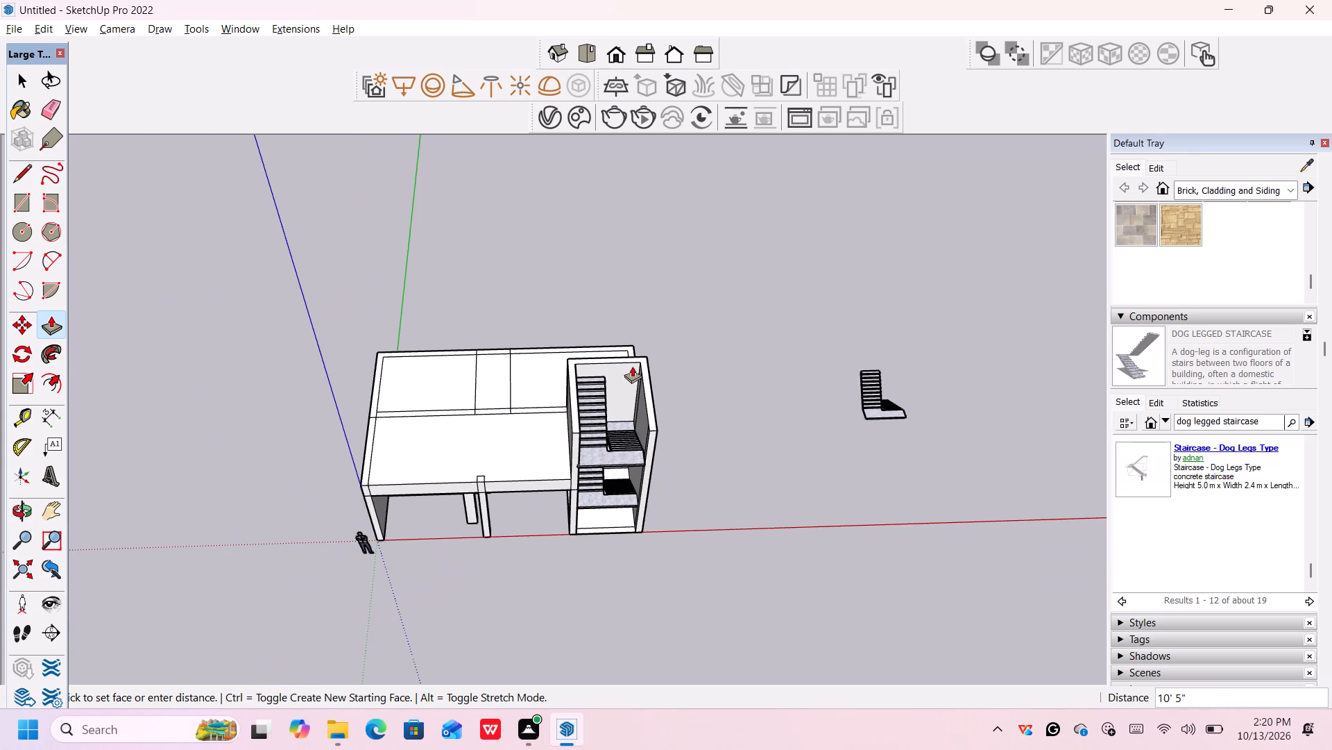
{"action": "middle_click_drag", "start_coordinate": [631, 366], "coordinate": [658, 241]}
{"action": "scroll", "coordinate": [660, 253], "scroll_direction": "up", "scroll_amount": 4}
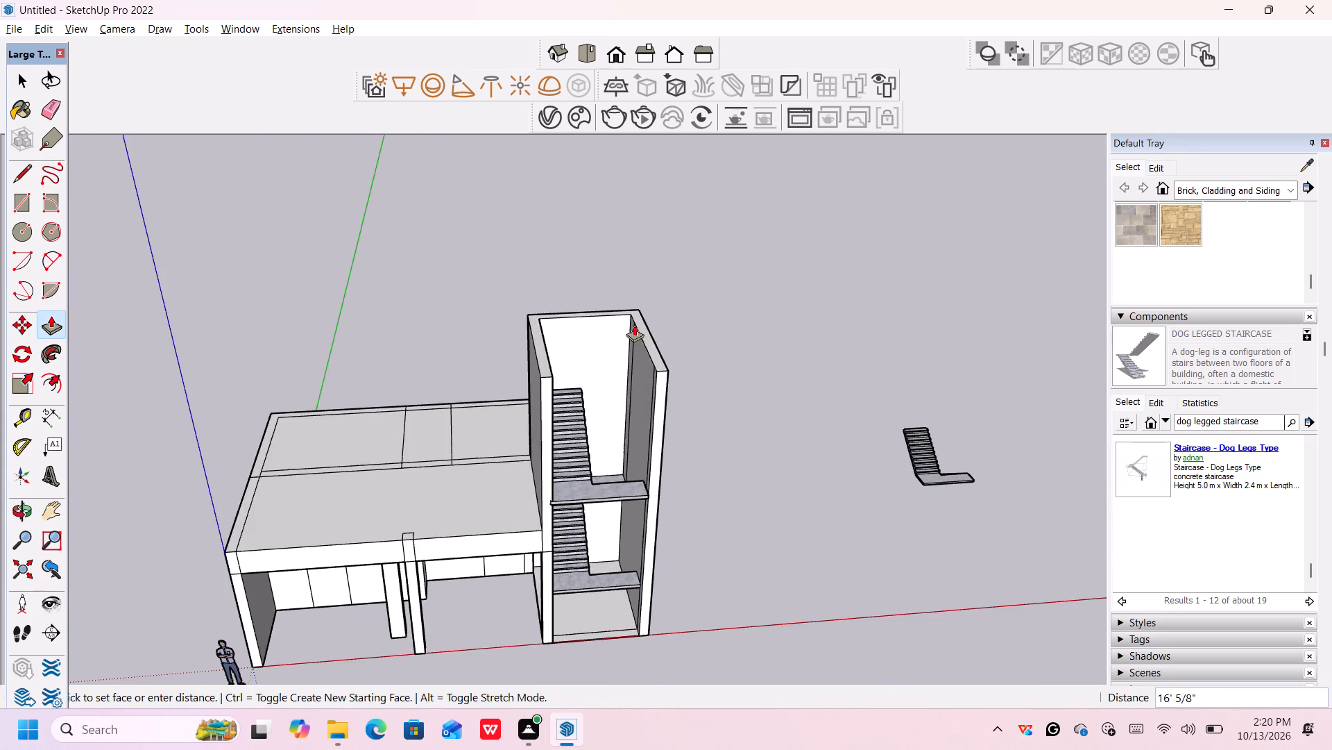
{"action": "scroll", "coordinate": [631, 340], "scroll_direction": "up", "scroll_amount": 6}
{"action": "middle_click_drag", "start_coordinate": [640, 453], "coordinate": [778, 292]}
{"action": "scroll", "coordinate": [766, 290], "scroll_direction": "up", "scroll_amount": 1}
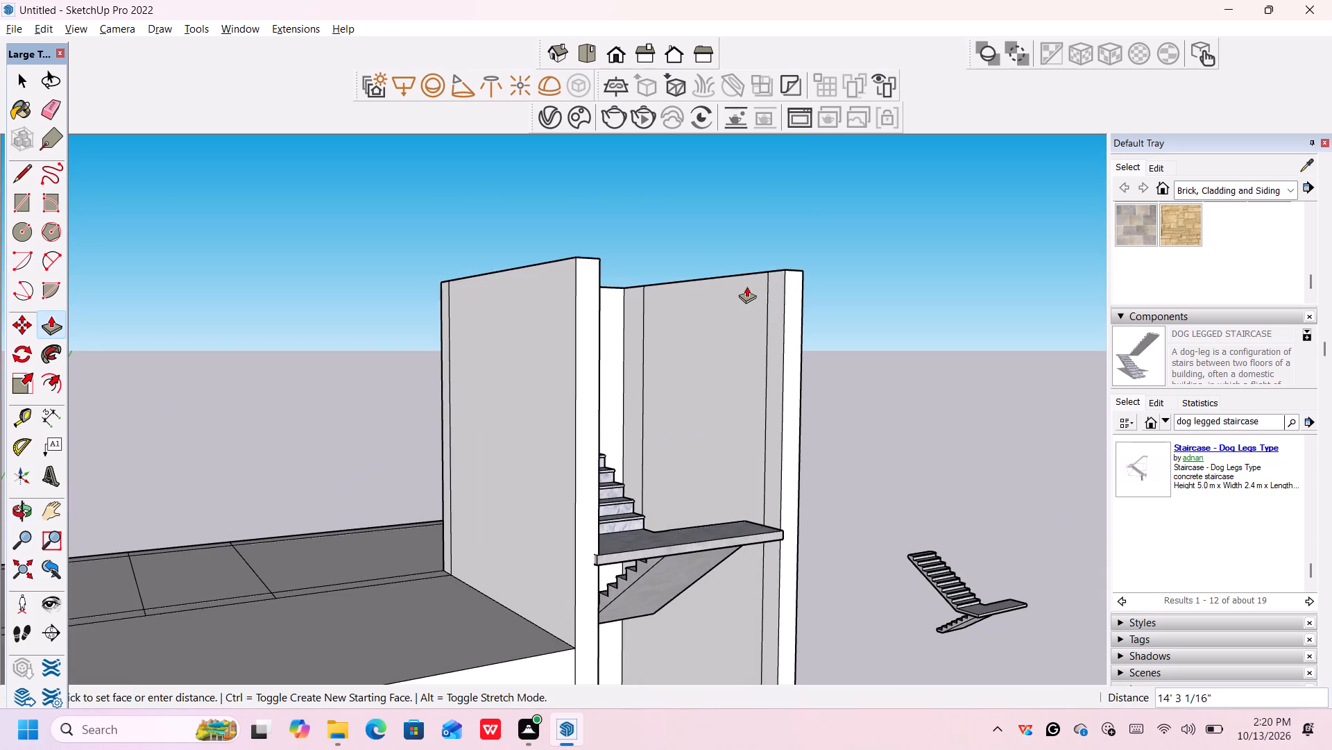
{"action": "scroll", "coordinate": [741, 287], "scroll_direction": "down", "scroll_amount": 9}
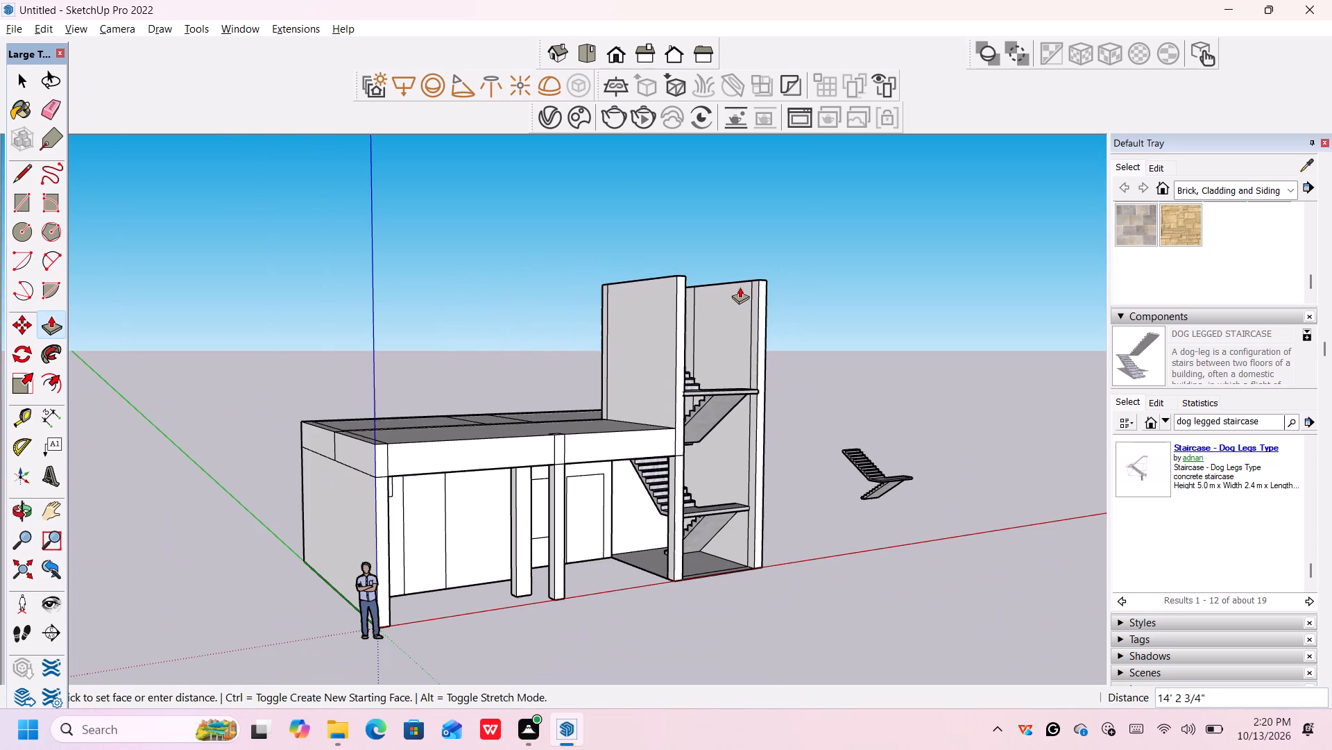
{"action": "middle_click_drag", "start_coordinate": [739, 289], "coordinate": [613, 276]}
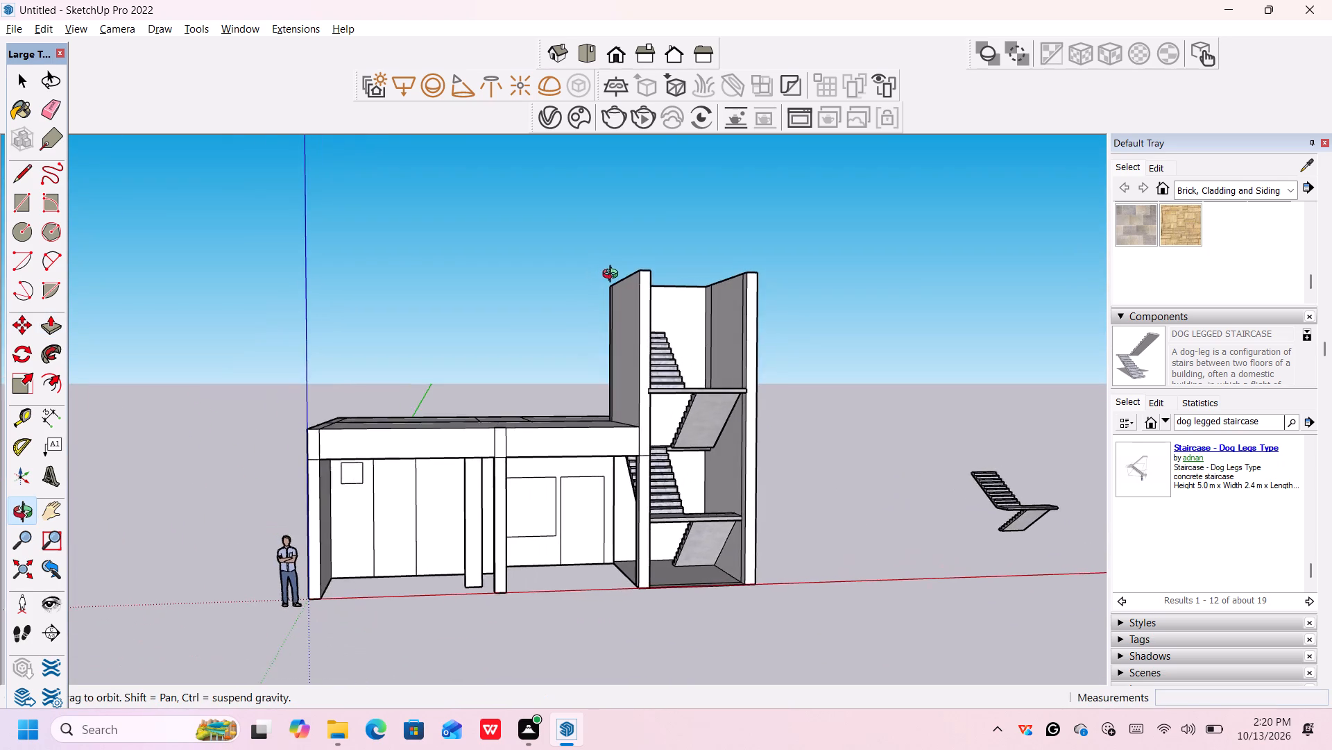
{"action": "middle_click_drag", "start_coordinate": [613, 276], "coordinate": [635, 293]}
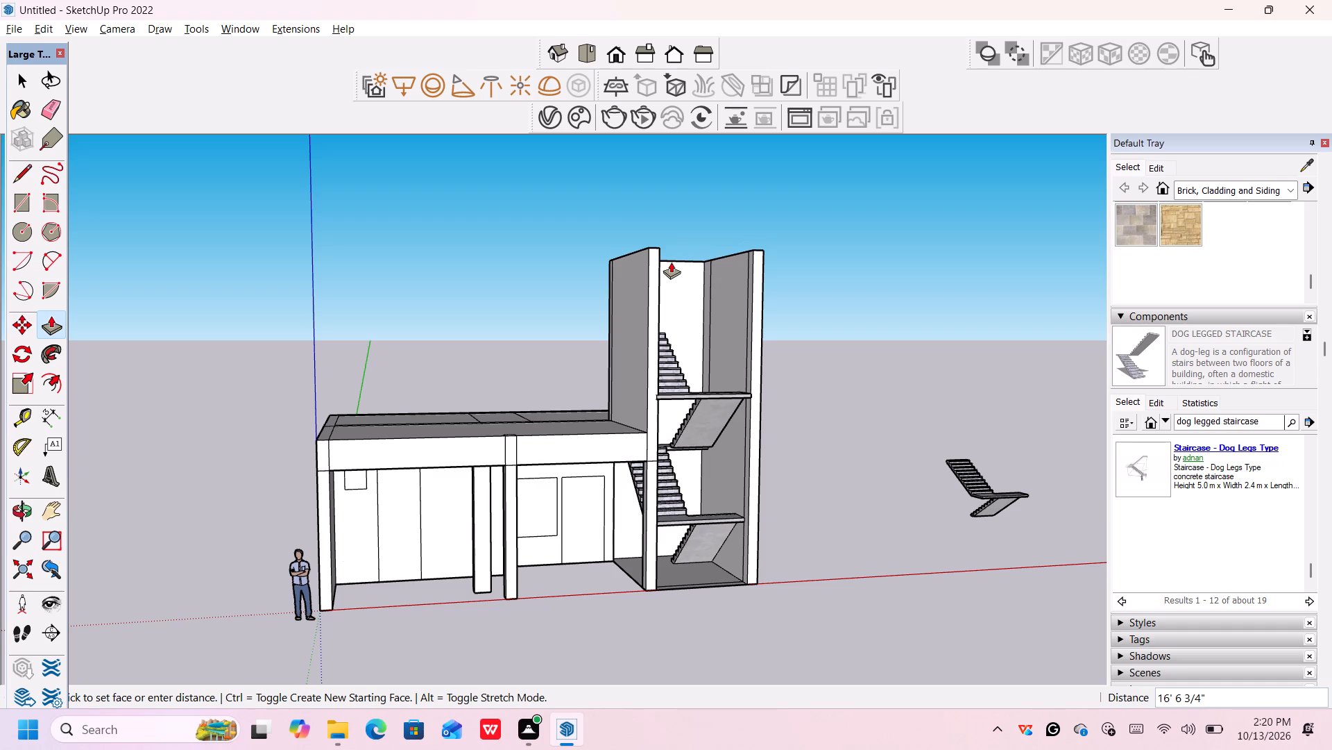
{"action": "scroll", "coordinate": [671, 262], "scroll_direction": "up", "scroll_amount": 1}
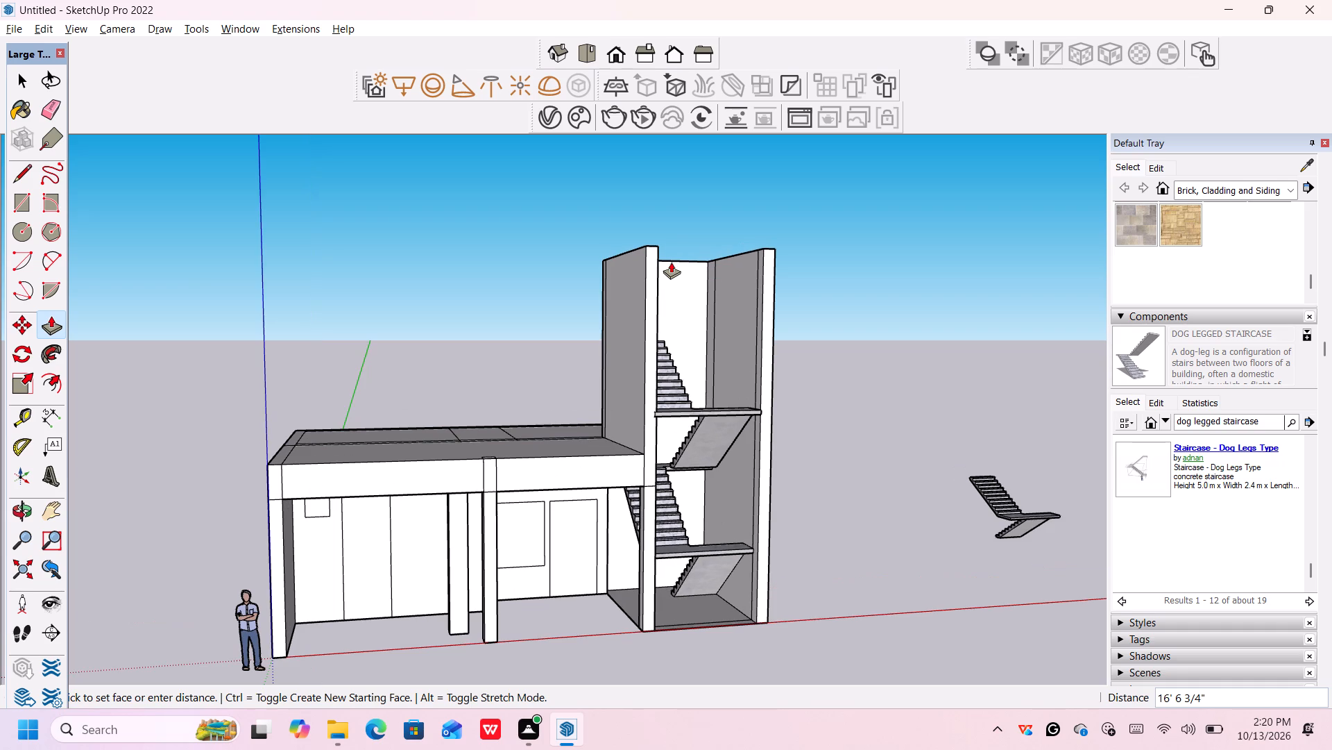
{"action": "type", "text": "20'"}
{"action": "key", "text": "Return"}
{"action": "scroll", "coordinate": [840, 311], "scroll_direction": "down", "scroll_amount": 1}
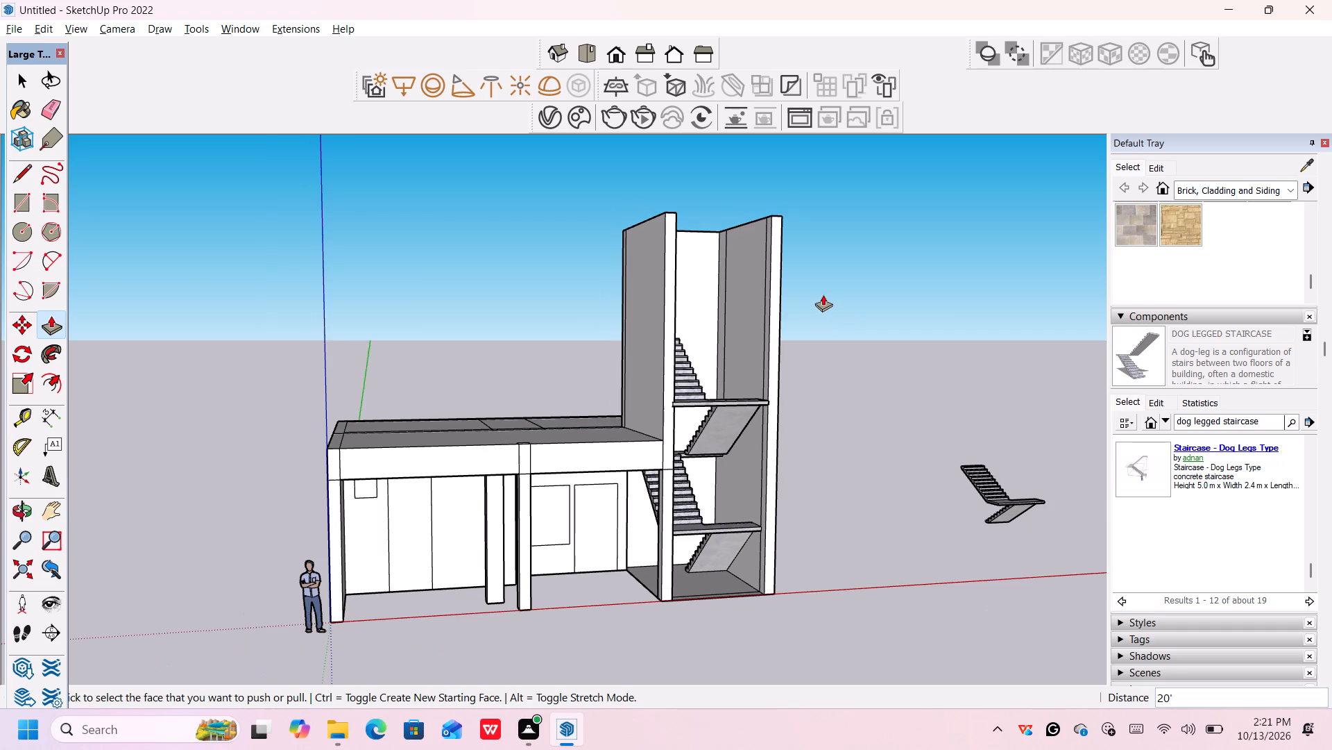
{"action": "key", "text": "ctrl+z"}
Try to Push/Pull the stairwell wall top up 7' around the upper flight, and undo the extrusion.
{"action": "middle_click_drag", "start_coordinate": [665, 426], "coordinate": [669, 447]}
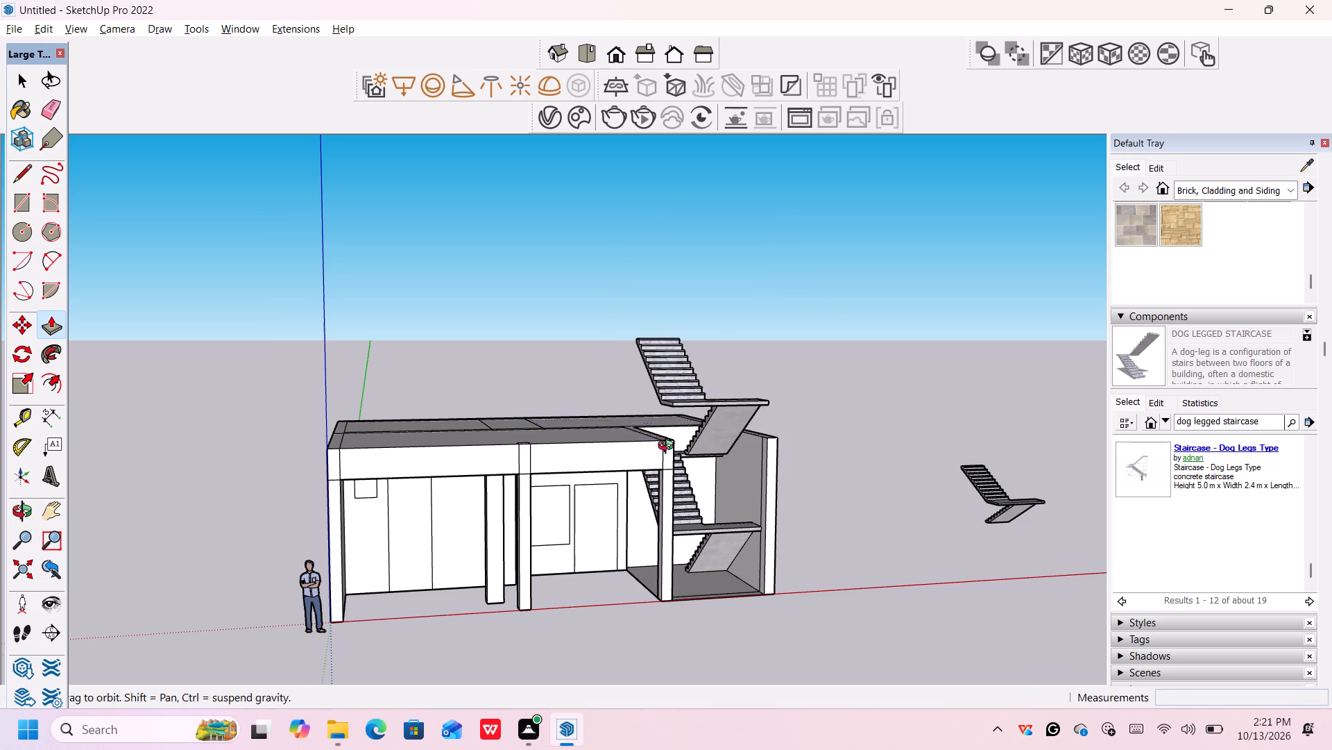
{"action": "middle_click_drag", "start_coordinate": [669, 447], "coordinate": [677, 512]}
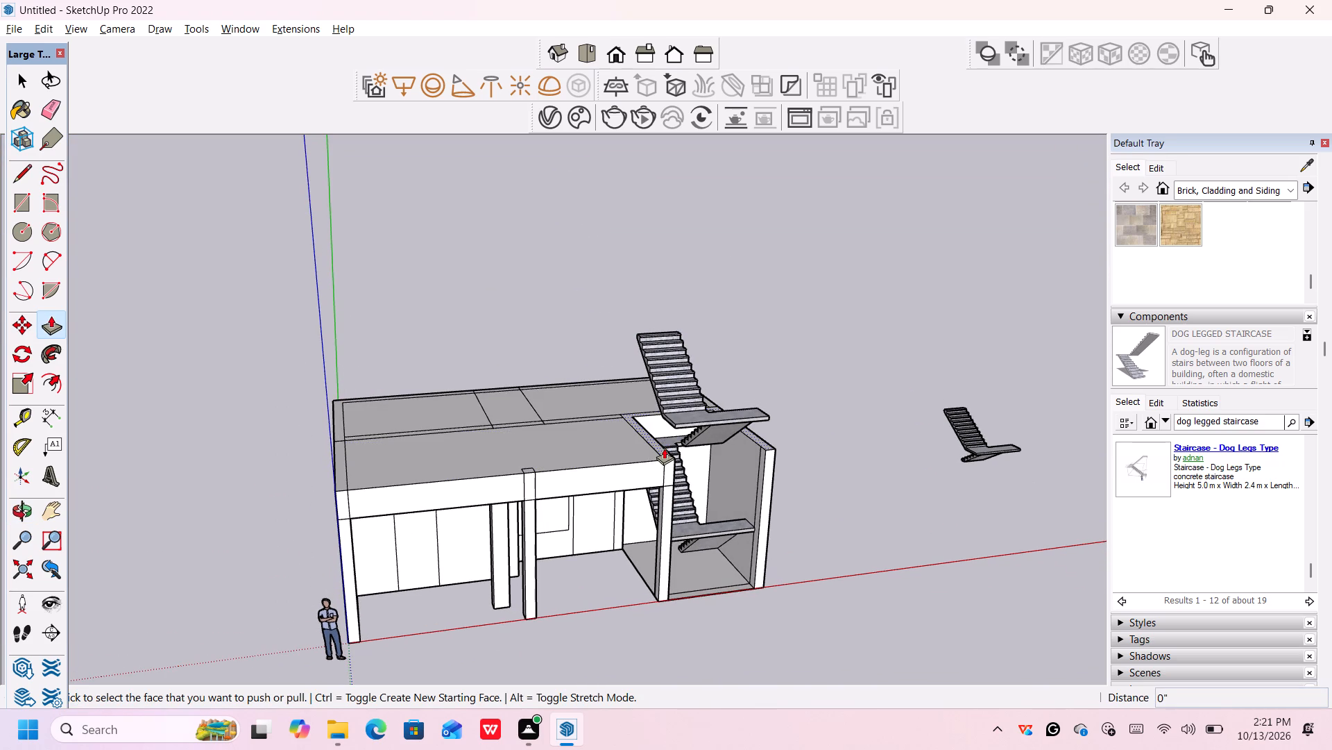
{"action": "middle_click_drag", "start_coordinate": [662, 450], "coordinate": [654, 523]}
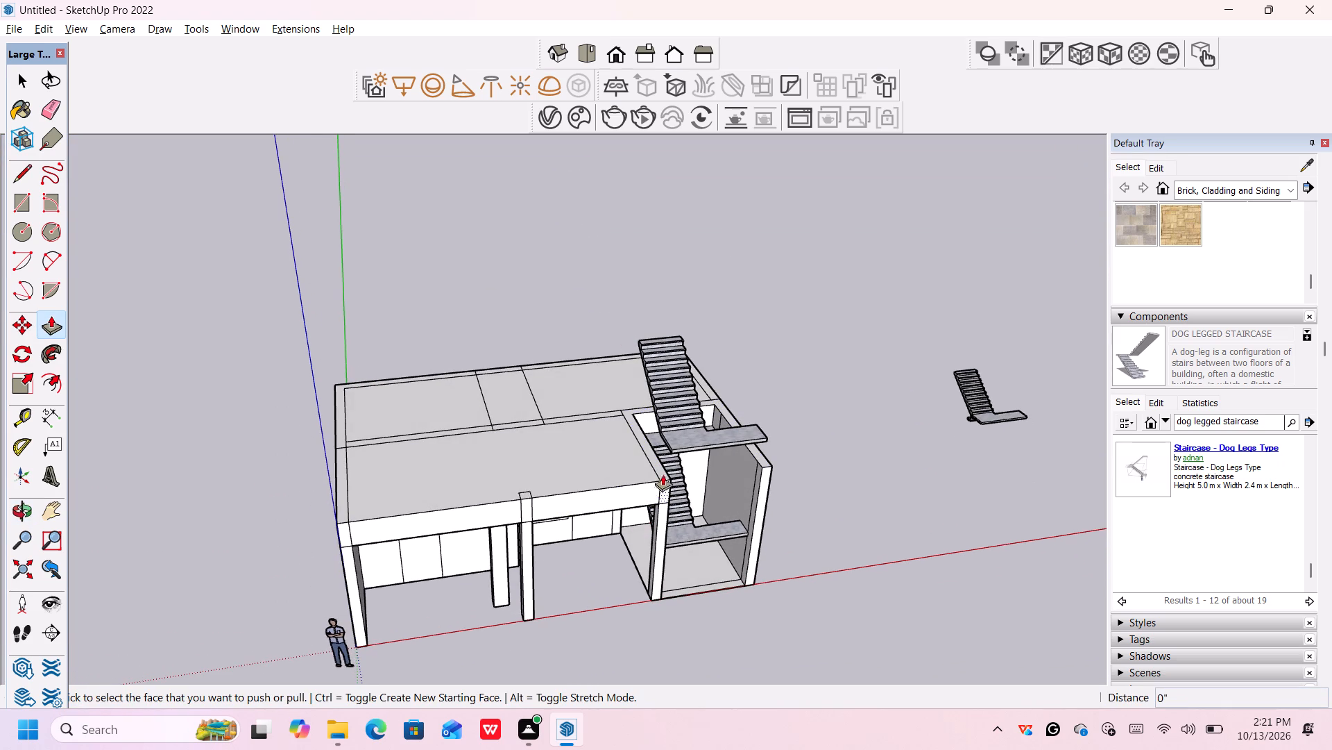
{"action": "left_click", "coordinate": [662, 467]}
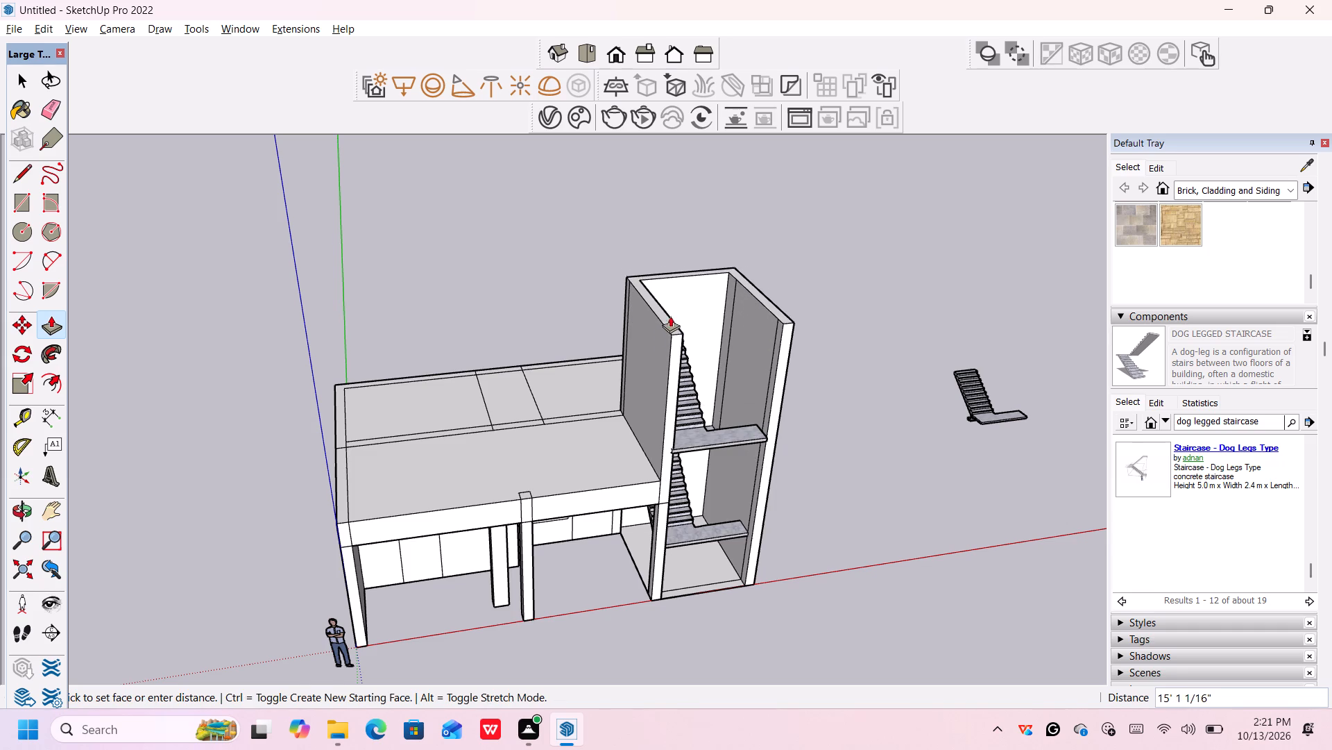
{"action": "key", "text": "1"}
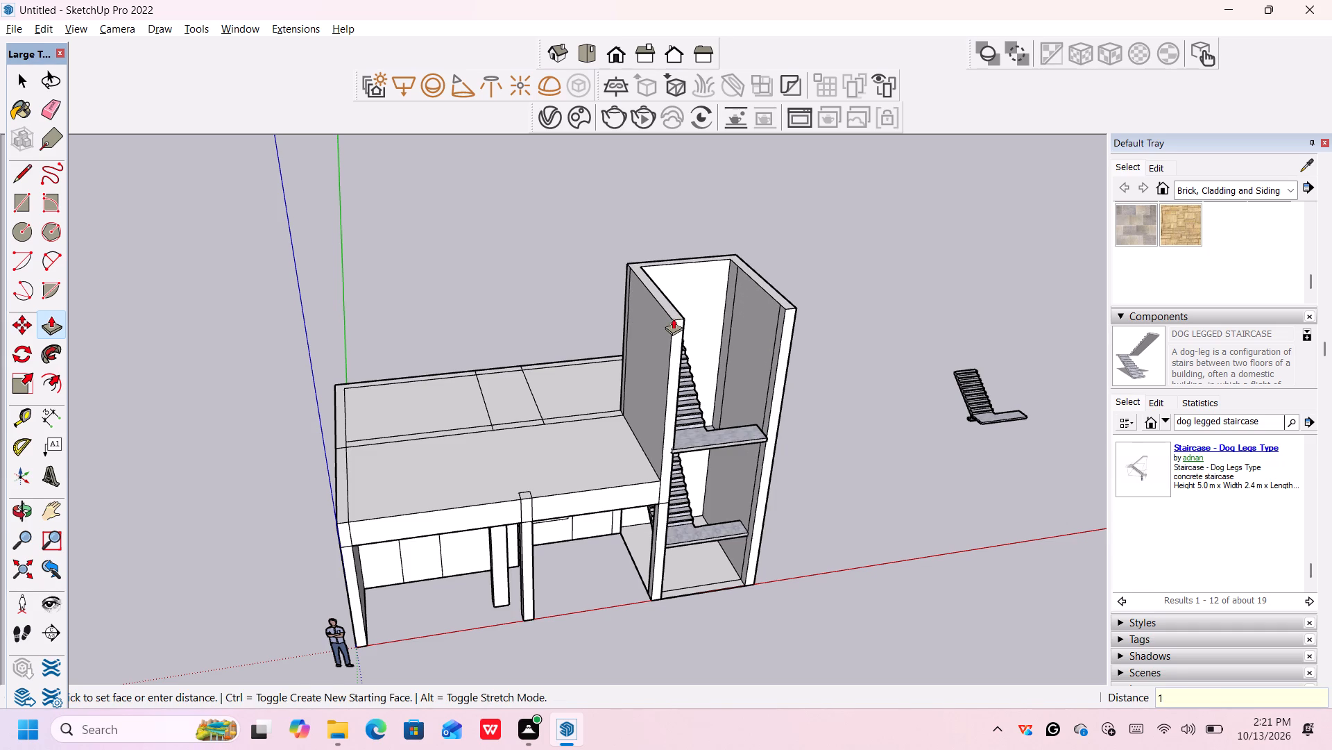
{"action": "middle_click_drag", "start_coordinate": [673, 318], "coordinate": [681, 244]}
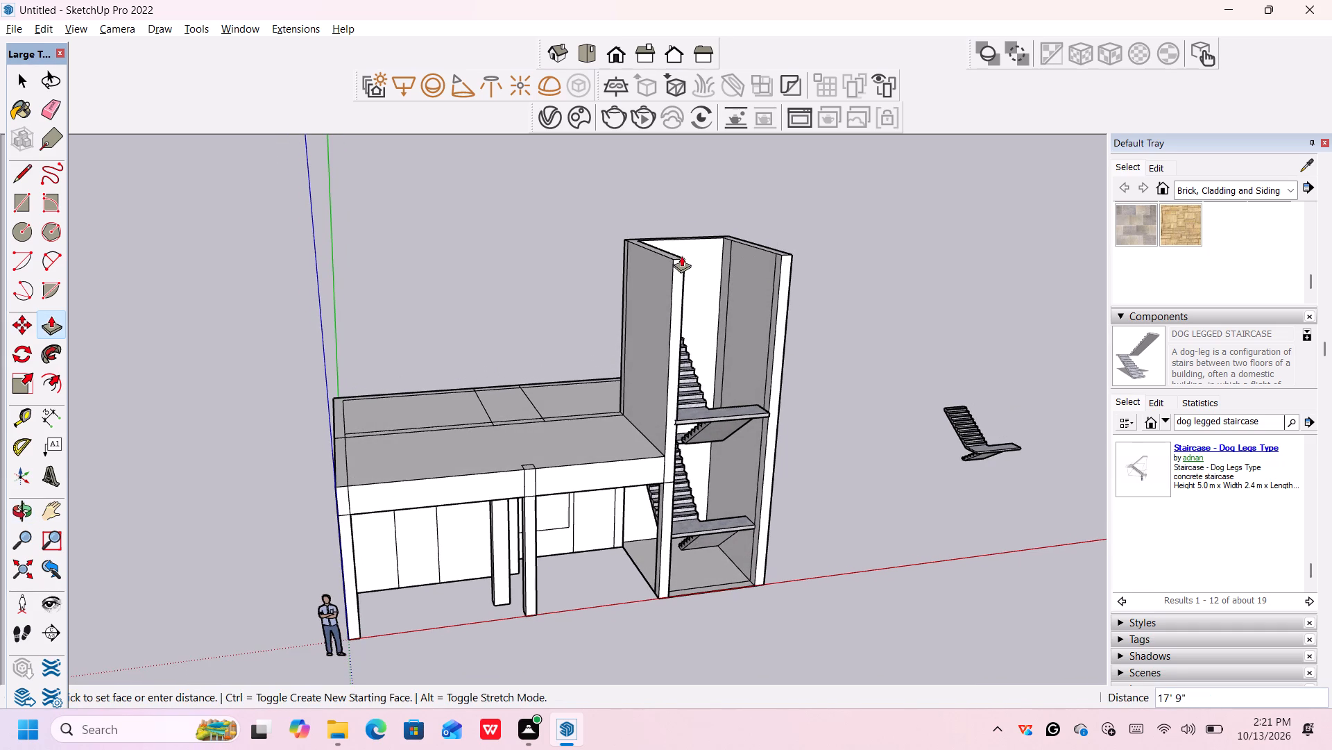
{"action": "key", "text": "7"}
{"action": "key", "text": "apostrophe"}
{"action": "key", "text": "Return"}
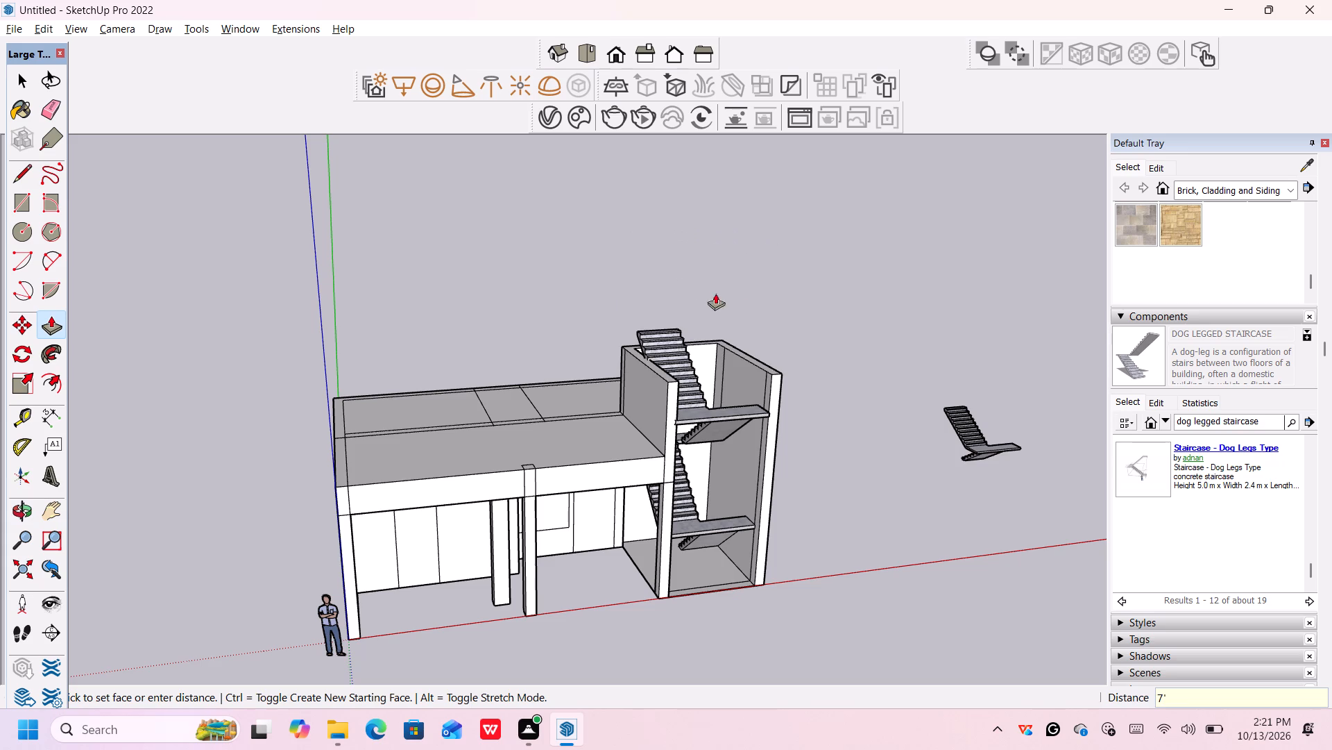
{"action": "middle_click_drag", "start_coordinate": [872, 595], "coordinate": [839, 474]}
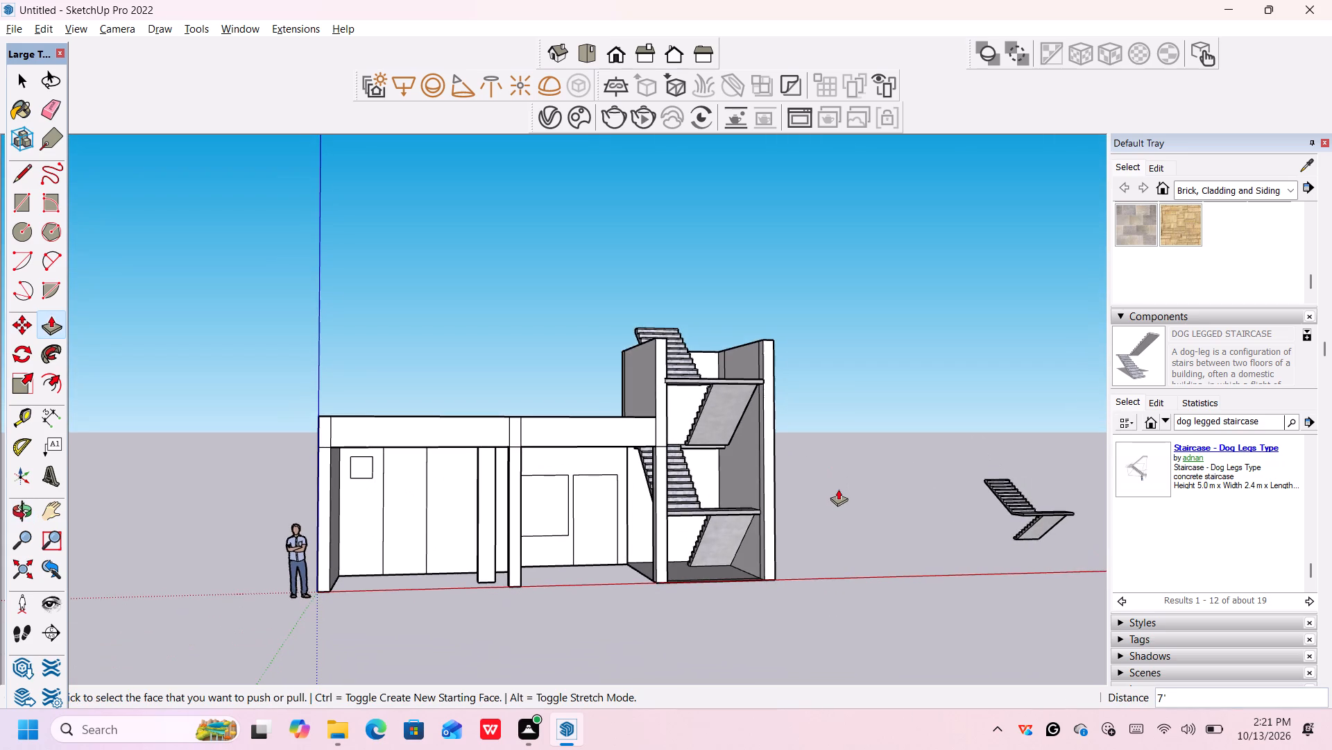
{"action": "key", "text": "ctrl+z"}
Scale the upper staircase to about 0.93 along red, pulling its landing edge inward, and deselect it.
{"action": "middle_click_drag", "start_coordinate": [783, 410], "coordinate": [829, 662]}
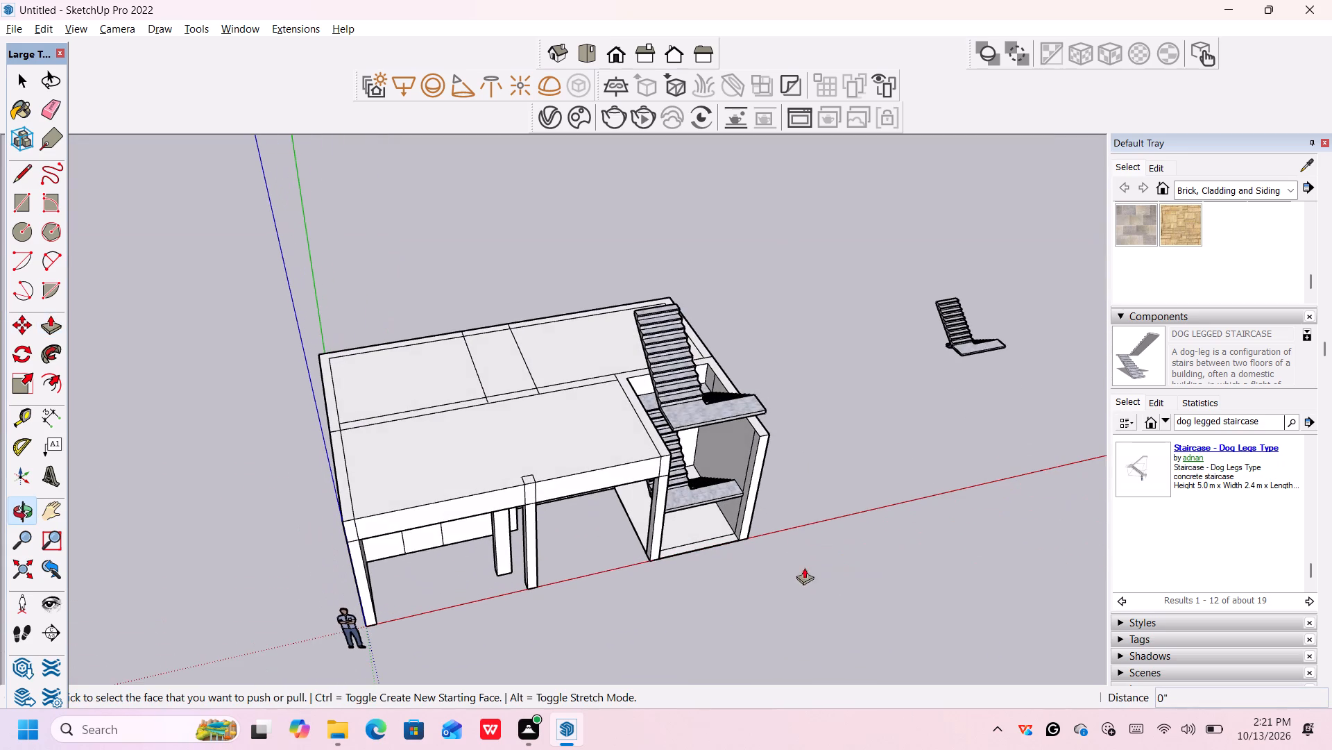
{"action": "scroll", "coordinate": [801, 483], "scroll_direction": "down", "scroll_amount": 1}
{"action": "scroll", "coordinate": [801, 478], "scroll_direction": "up", "scroll_amount": 3}
{"action": "key", "text": "space"}
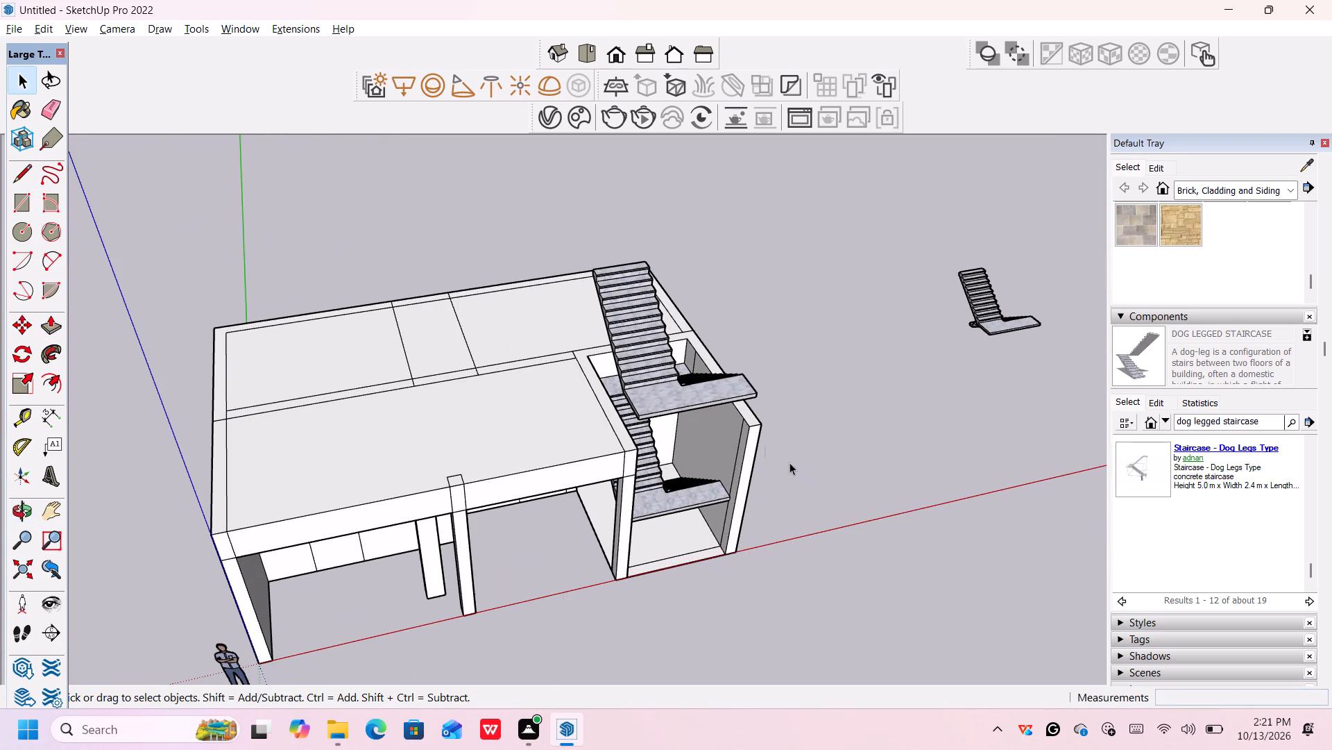
{"action": "left_click", "coordinate": [706, 404]}
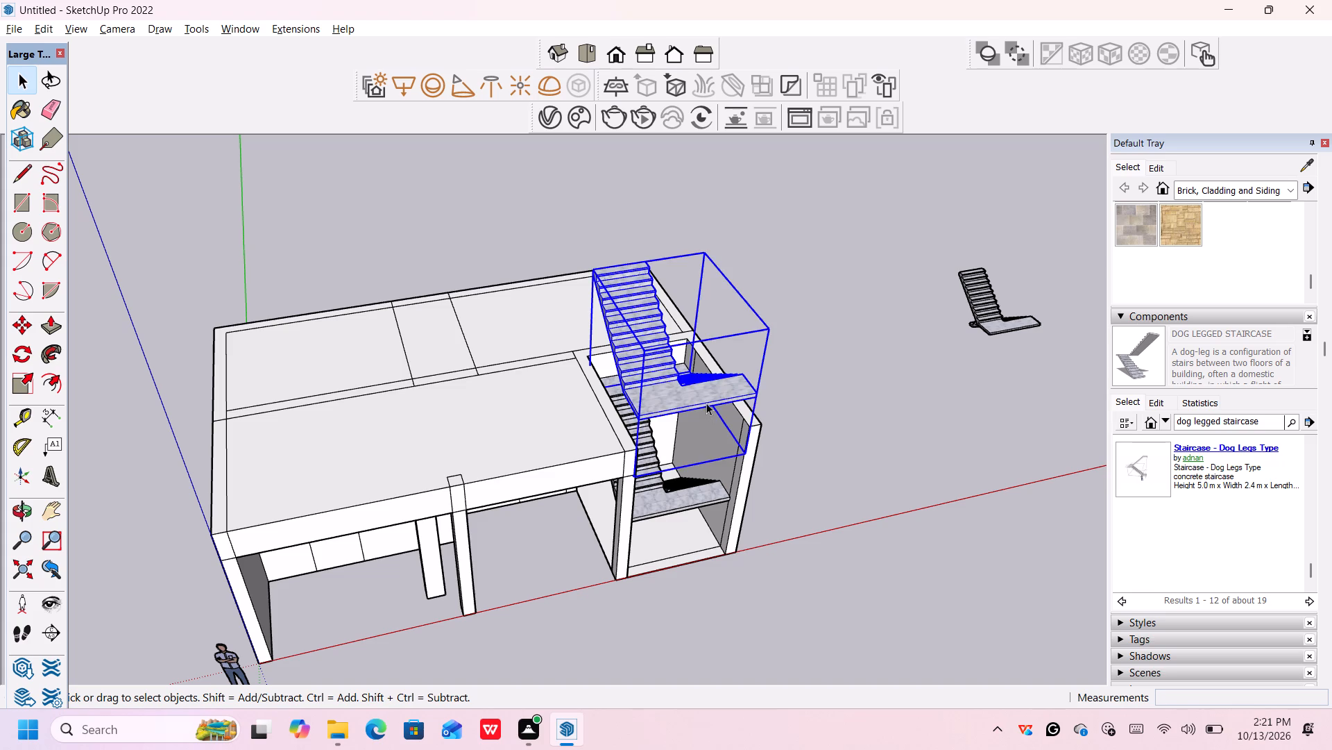
{"action": "middle_click_drag", "start_coordinate": [742, 423], "coordinate": [743, 494]}
{"action": "scroll", "coordinate": [624, 460], "scroll_direction": "down", "scroll_amount": 1}
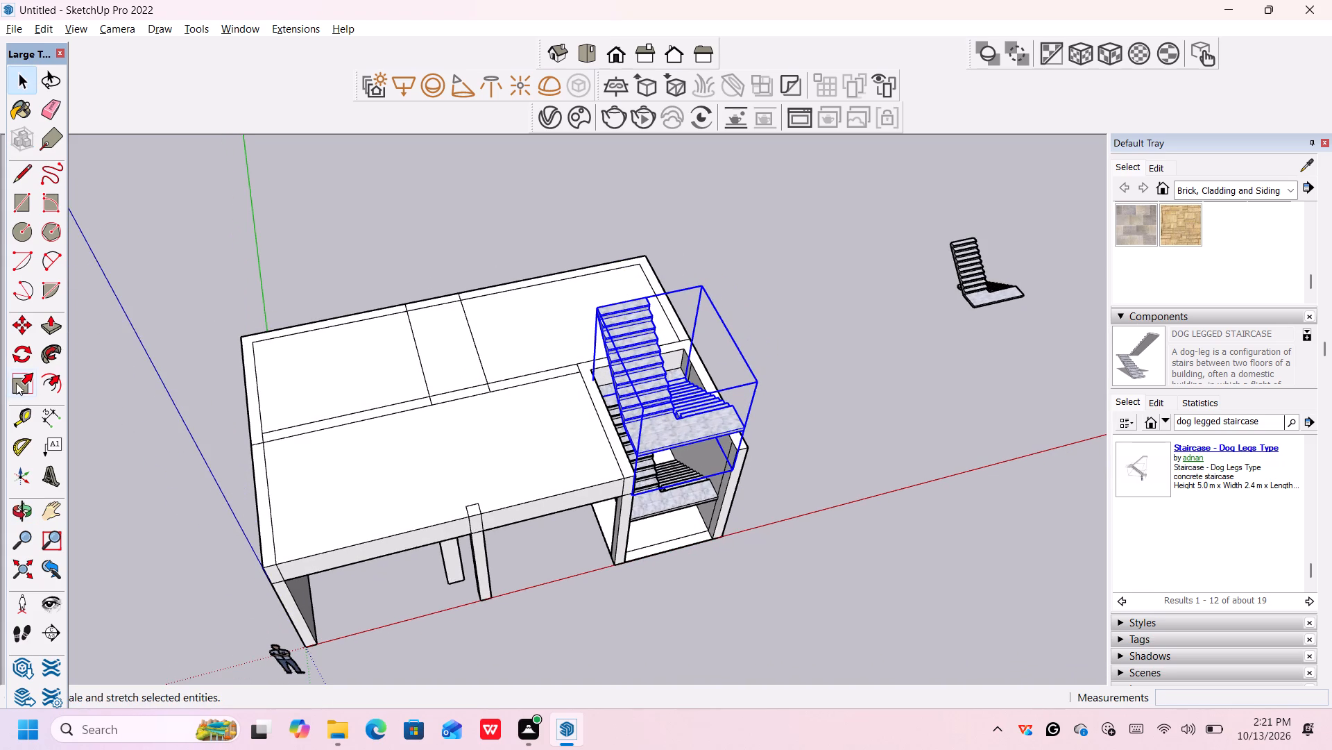
{"action": "left_click", "coordinate": [16, 383]}
{"action": "scroll", "coordinate": [718, 453], "scroll_direction": "up", "scroll_amount": 3}
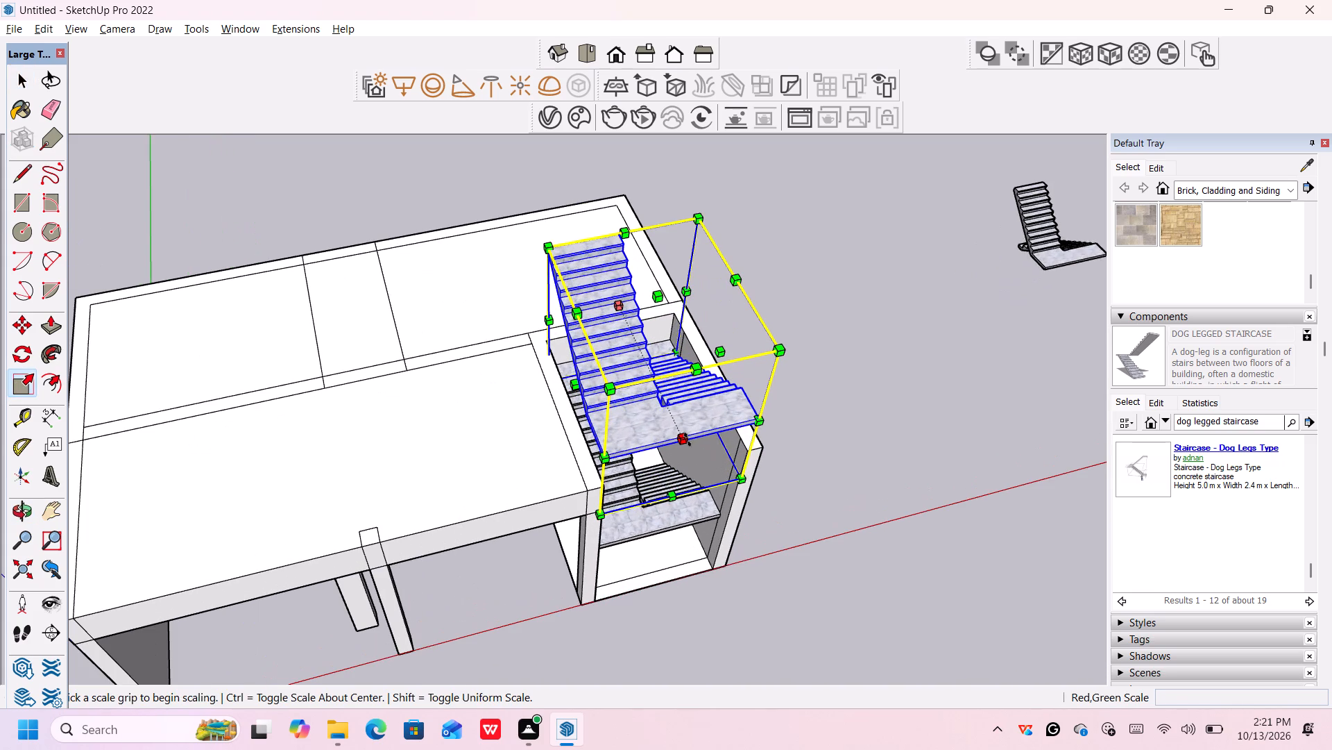
{"action": "left_click", "coordinate": [687, 440]}
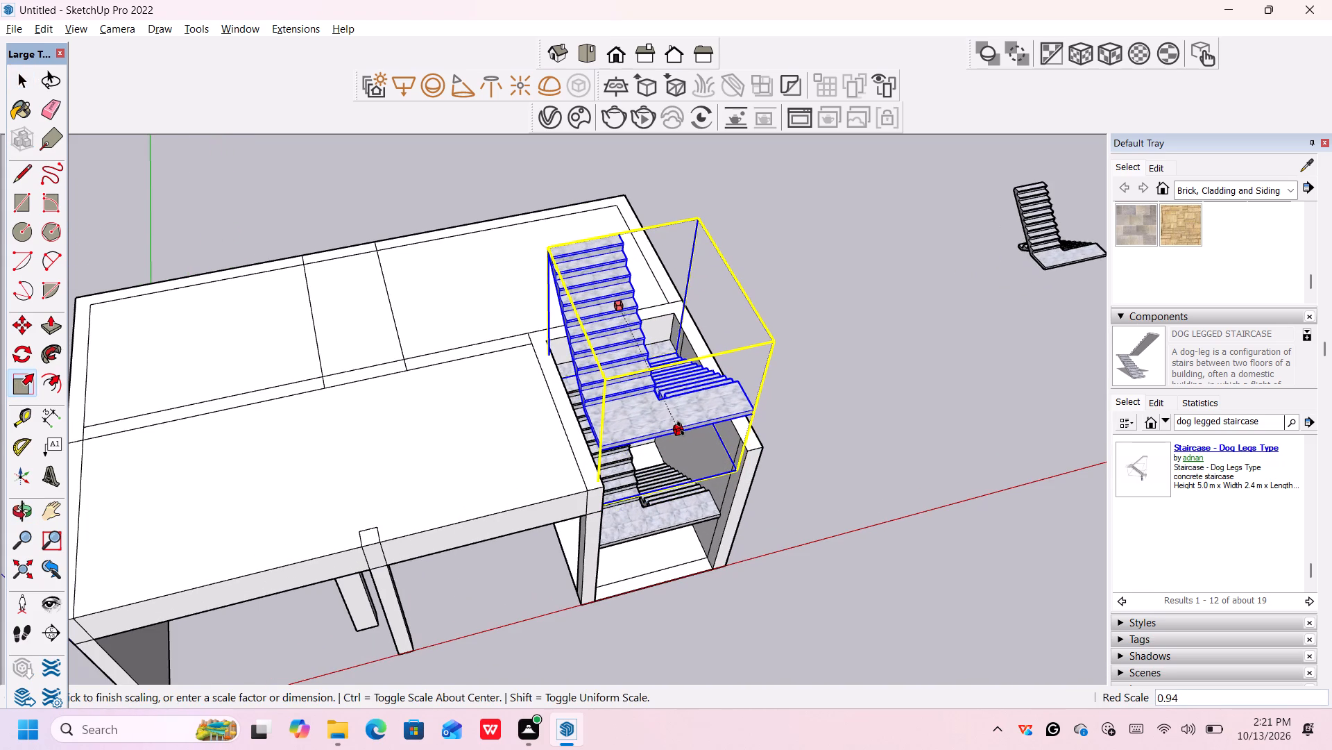
{"action": "left_click", "coordinate": [681, 427]}
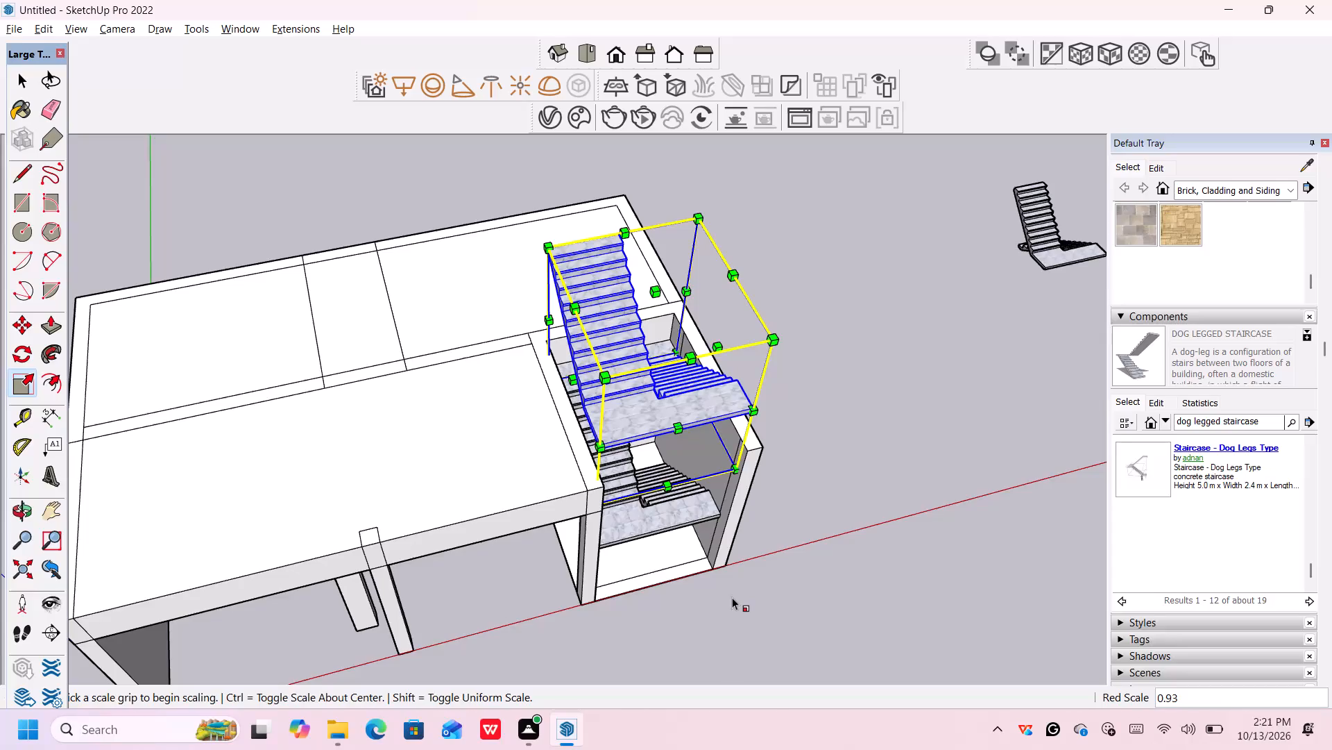
{"action": "key", "text": "space"}
{"action": "scroll", "coordinate": [835, 545], "scroll_direction": "down", "scroll_amount": 5}
{"action": "middle_click_drag", "start_coordinate": [828, 543], "coordinate": [789, 472]}
{"action": "scroll", "coordinate": [789, 469], "scroll_direction": "up", "scroll_amount": 1}
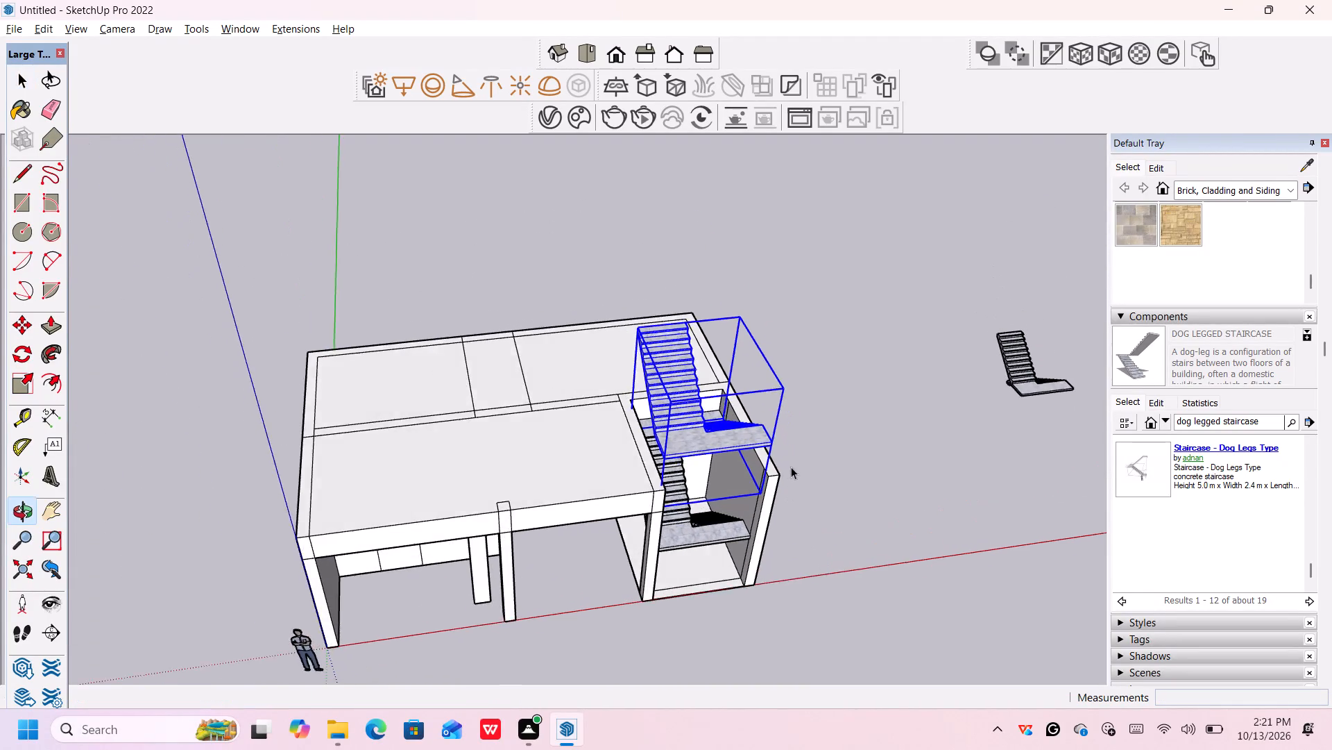
{"action": "left_click", "coordinate": [825, 491]}
{"action": "middle_click_drag", "start_coordinate": [836, 573], "coordinate": [828, 535]}
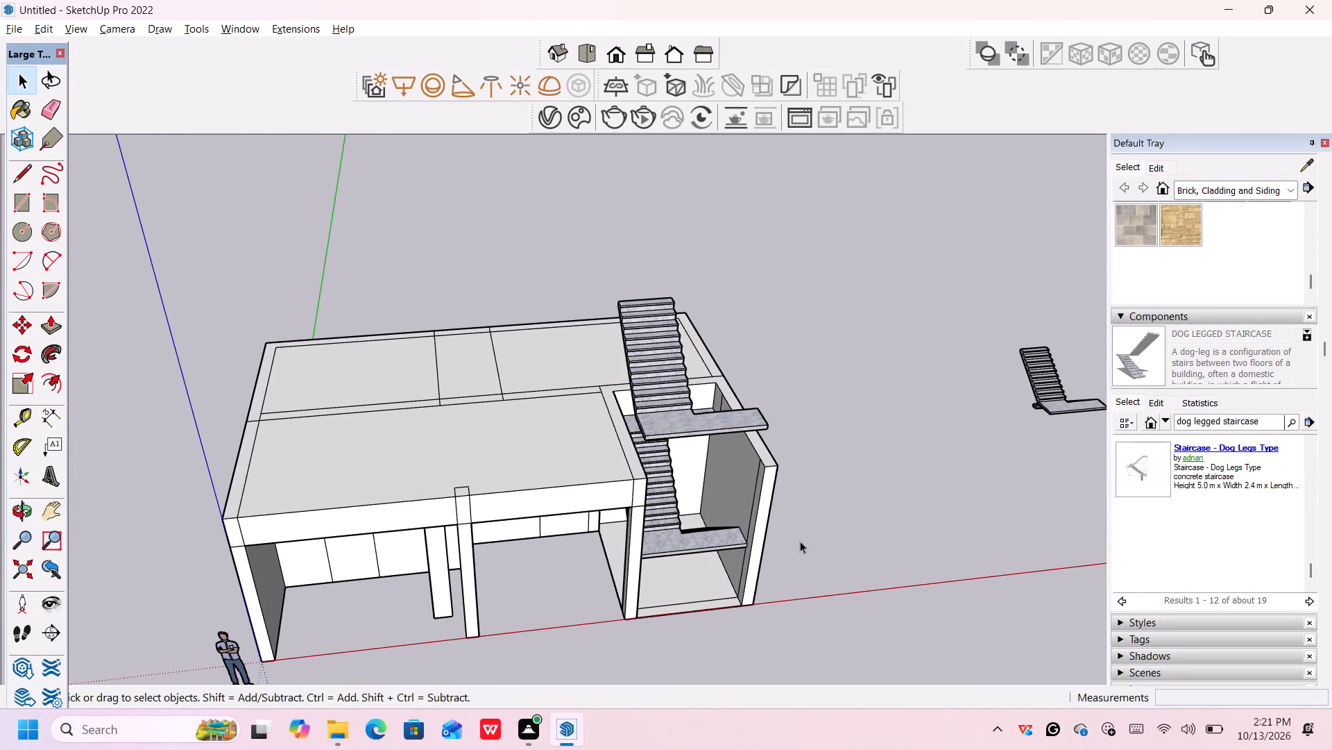
Push/Pull the U-shaped top of the stairwell walls up 17' above roof level around the upper flight.
{"action": "key", "text": "p"}
{"action": "left_click", "coordinate": [768, 451]}
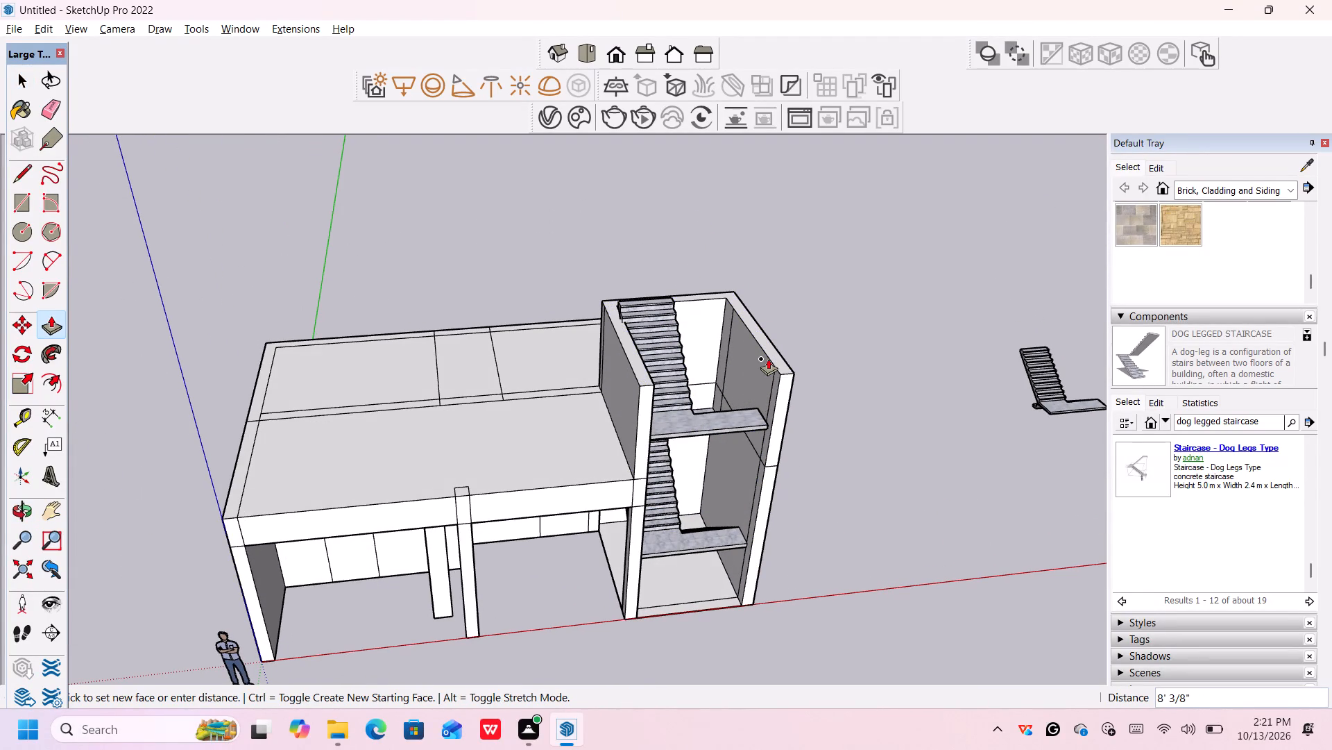
{"action": "scroll", "coordinate": [777, 286], "scroll_direction": "down", "scroll_amount": 2}
{"action": "scroll", "coordinate": [777, 286], "scroll_direction": "up", "scroll_amount": 2}
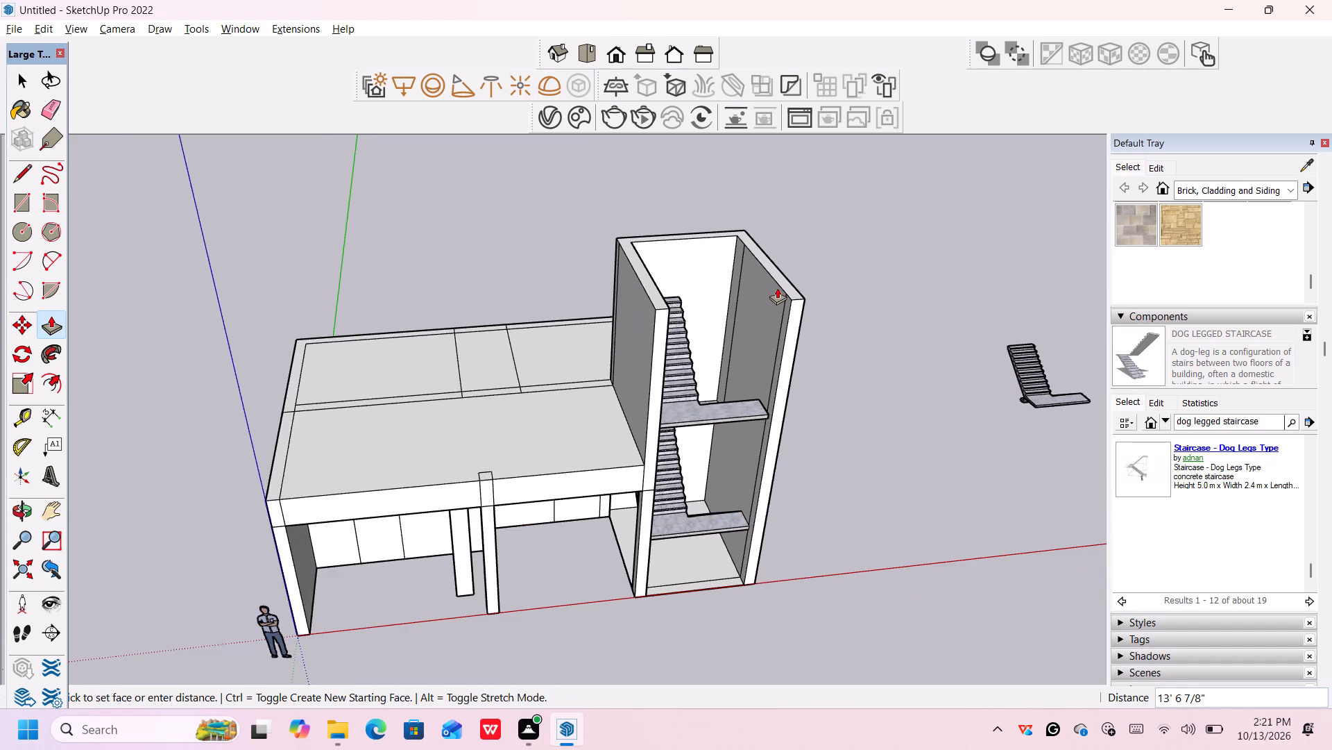
{"action": "type", "text": "17"}
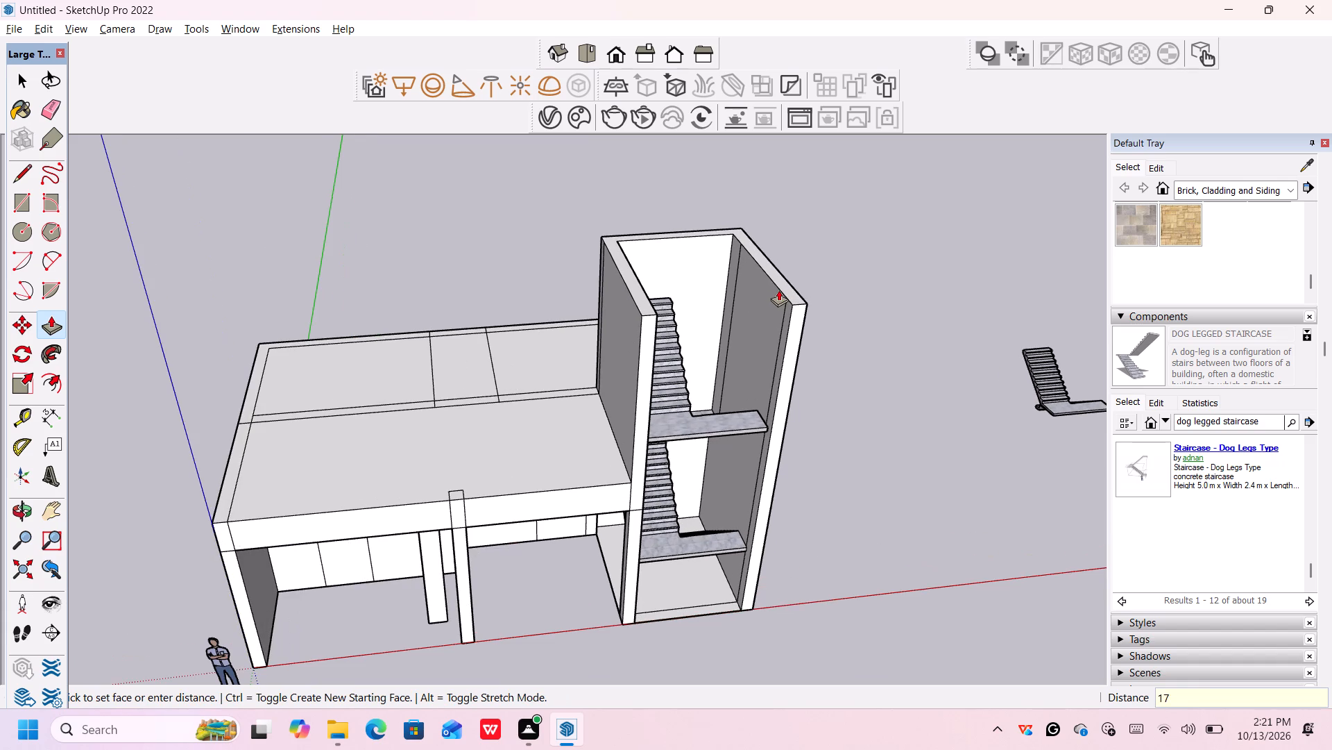
{"action": "key", "text": "apostrophe"}
{"action": "key", "text": "Return"}
{"action": "scroll", "coordinate": [908, 455], "scroll_direction": "down", "scroll_amount": 1}
{"action": "middle_click_drag", "start_coordinate": [890, 583], "coordinate": [858, 376]}
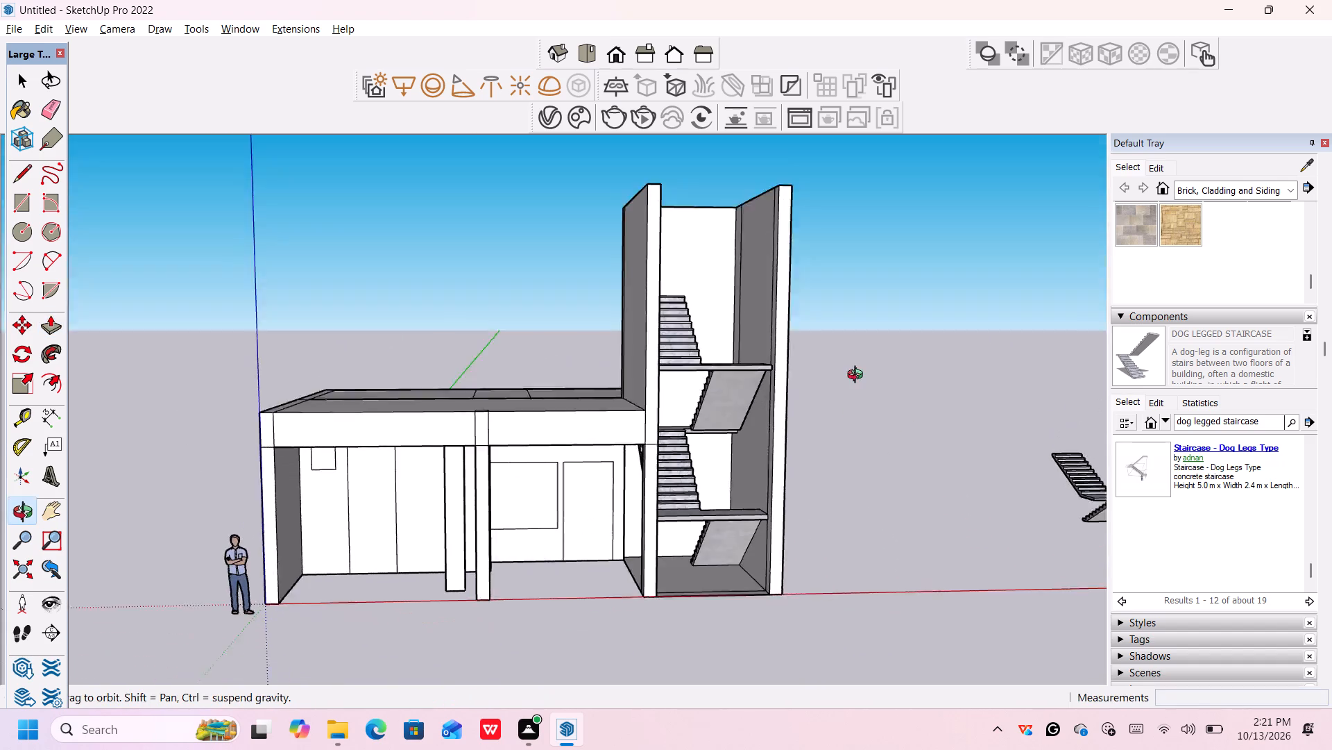
{"action": "middle_click_drag", "start_coordinate": [858, 376], "coordinate": [858, 363]}
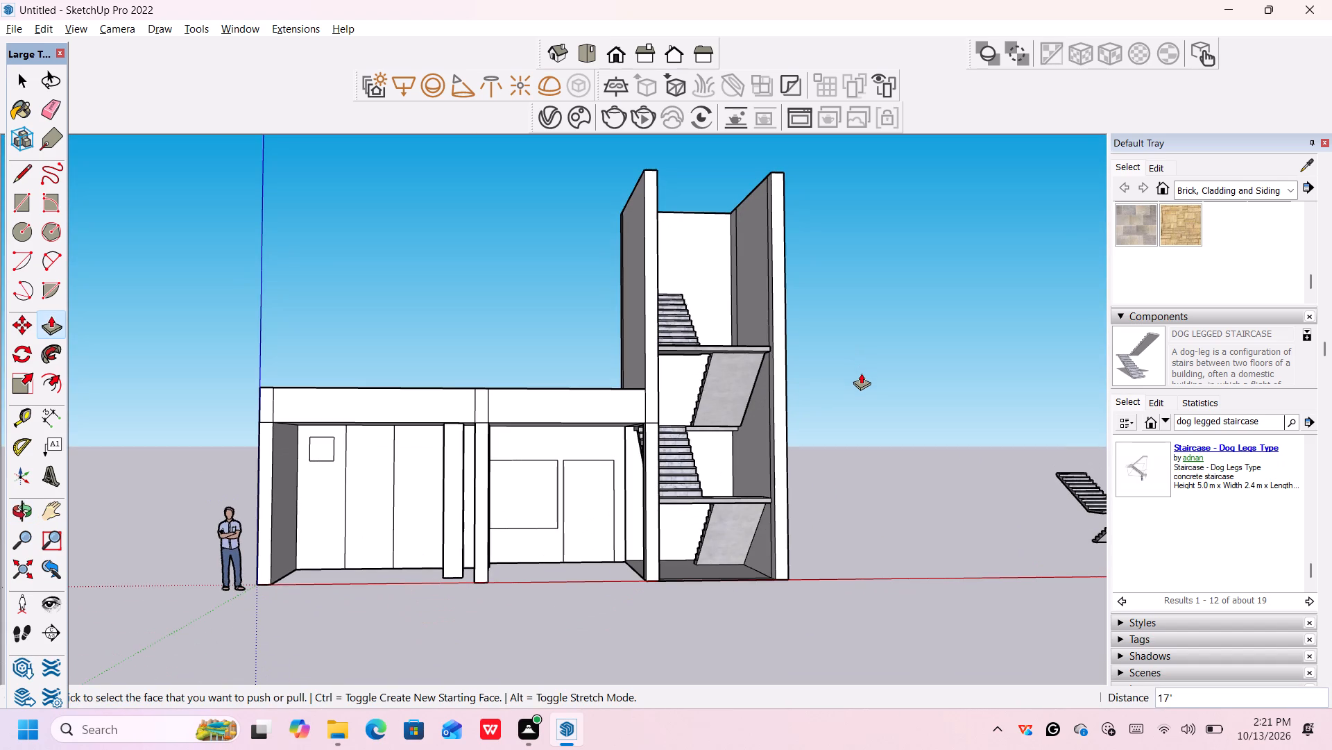
Push/Pull the large front roof panel beside the stairwell up 10' to start the upper storey.
{"action": "middle_click_drag", "start_coordinate": [839, 290], "coordinate": [839, 291]}
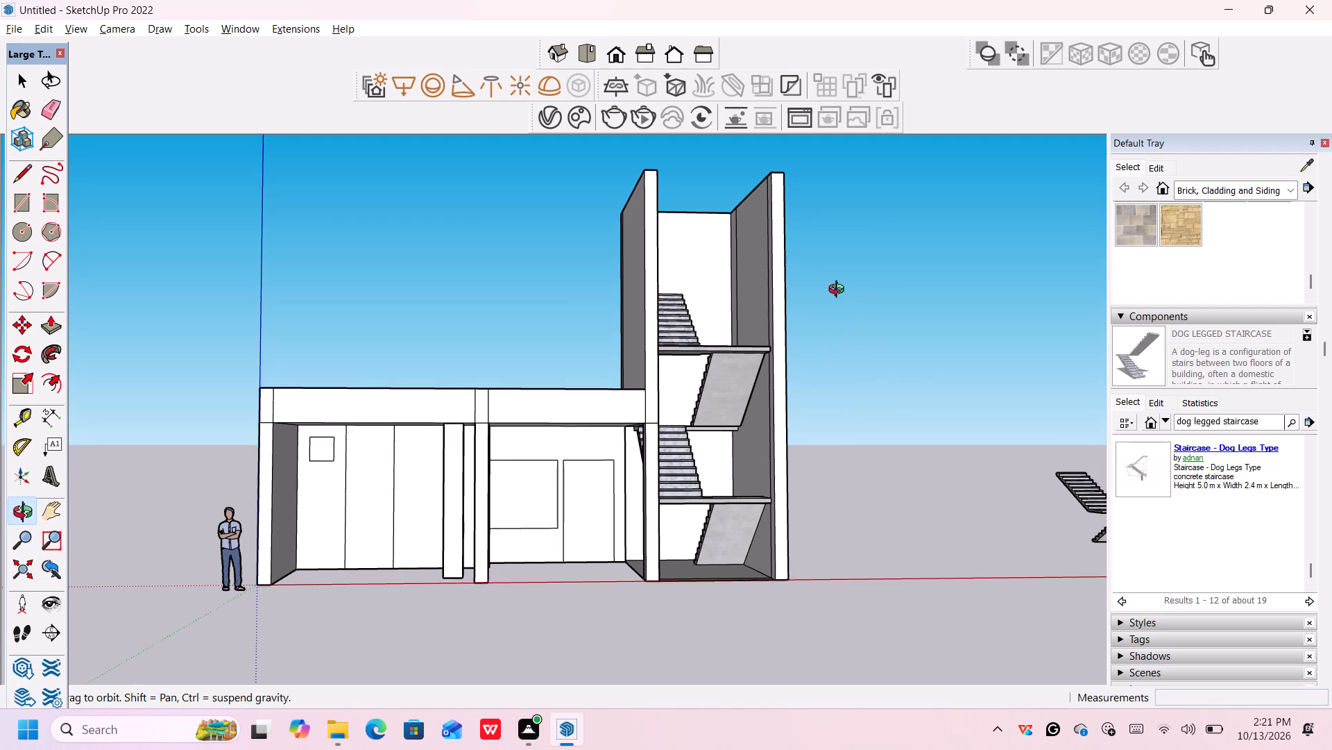
{"action": "middle_click_drag", "start_coordinate": [839, 291], "coordinate": [848, 317]}
{"action": "scroll", "coordinate": [848, 316], "scroll_direction": "down", "scroll_amount": 2}
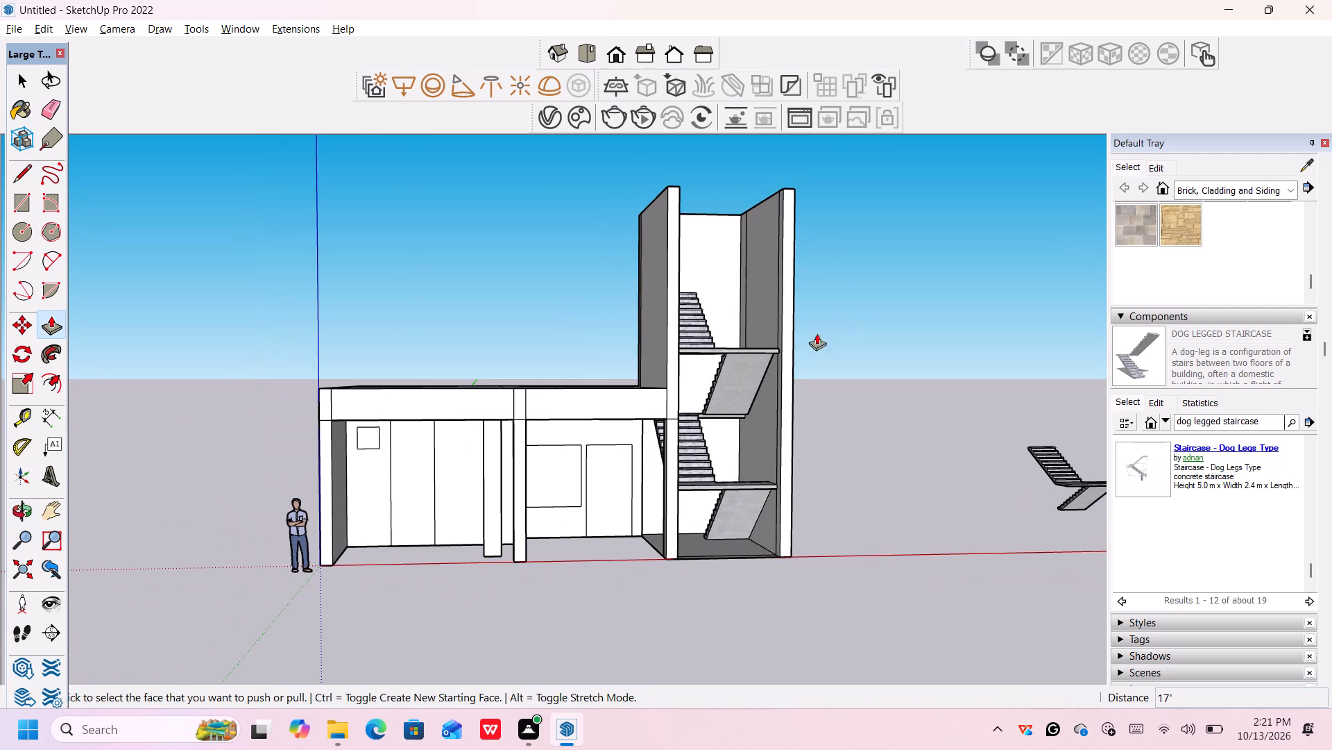
{"action": "middle_click_drag", "start_coordinate": [601, 319], "coordinate": [604, 330]}
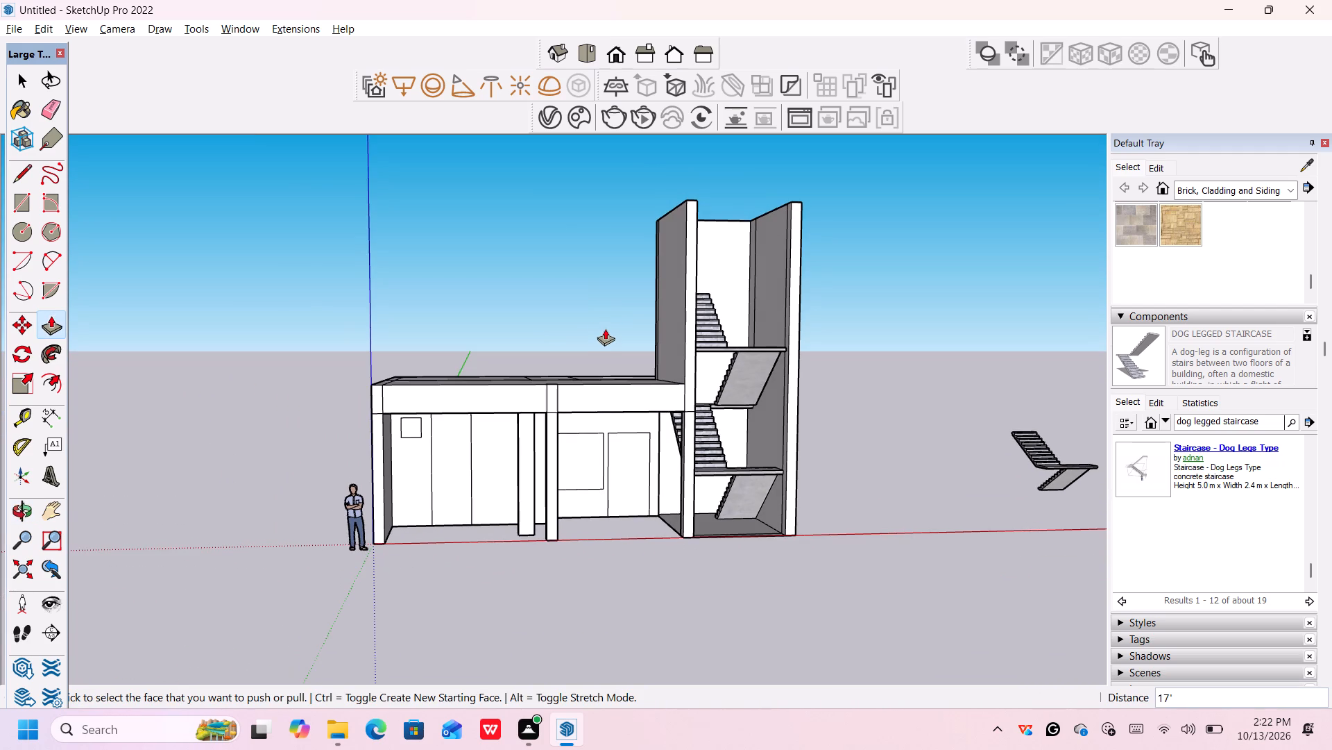
{"action": "middle_click_drag", "start_coordinate": [617, 324], "coordinate": [588, 333]}
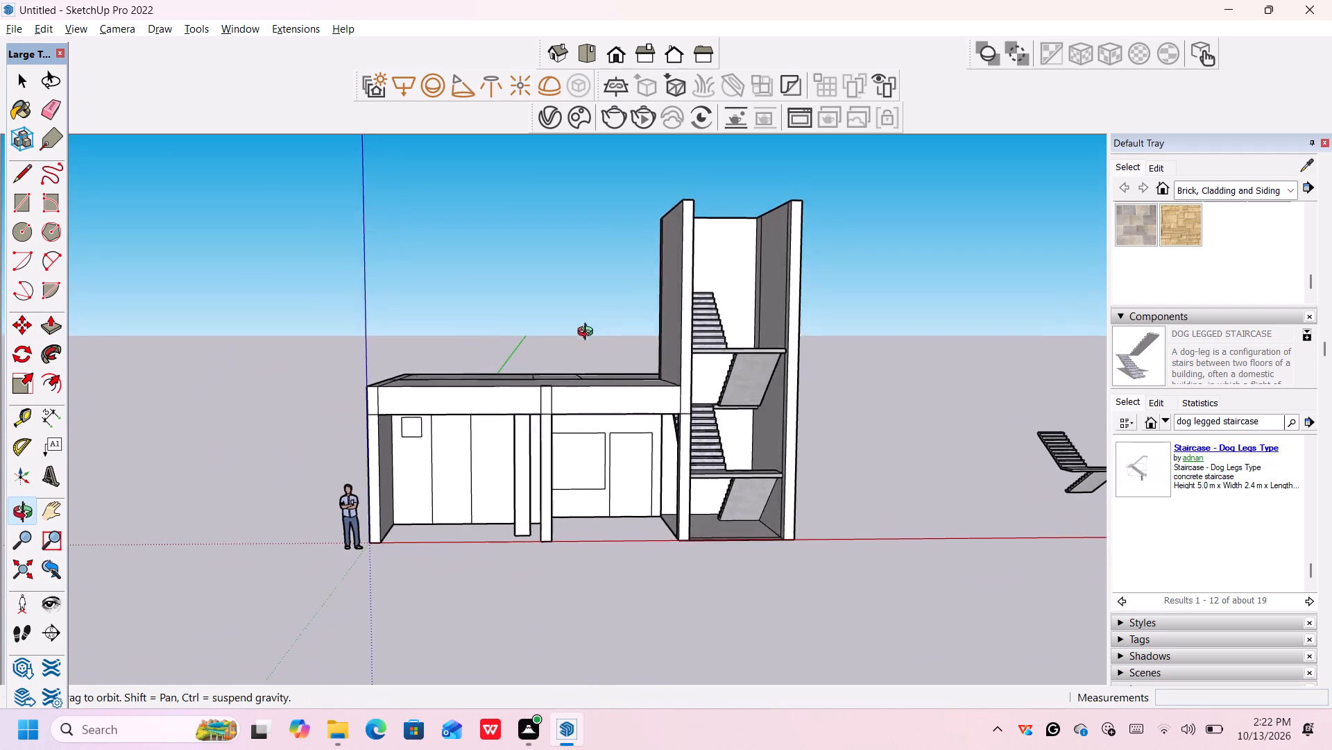
{"action": "middle_click_drag", "start_coordinate": [588, 333], "coordinate": [547, 426]}
{"action": "scroll", "coordinate": [542, 408], "scroll_direction": "up", "scroll_amount": 3}
{"action": "middle_click_drag", "start_coordinate": [440, 385], "coordinate": [445, 410]}
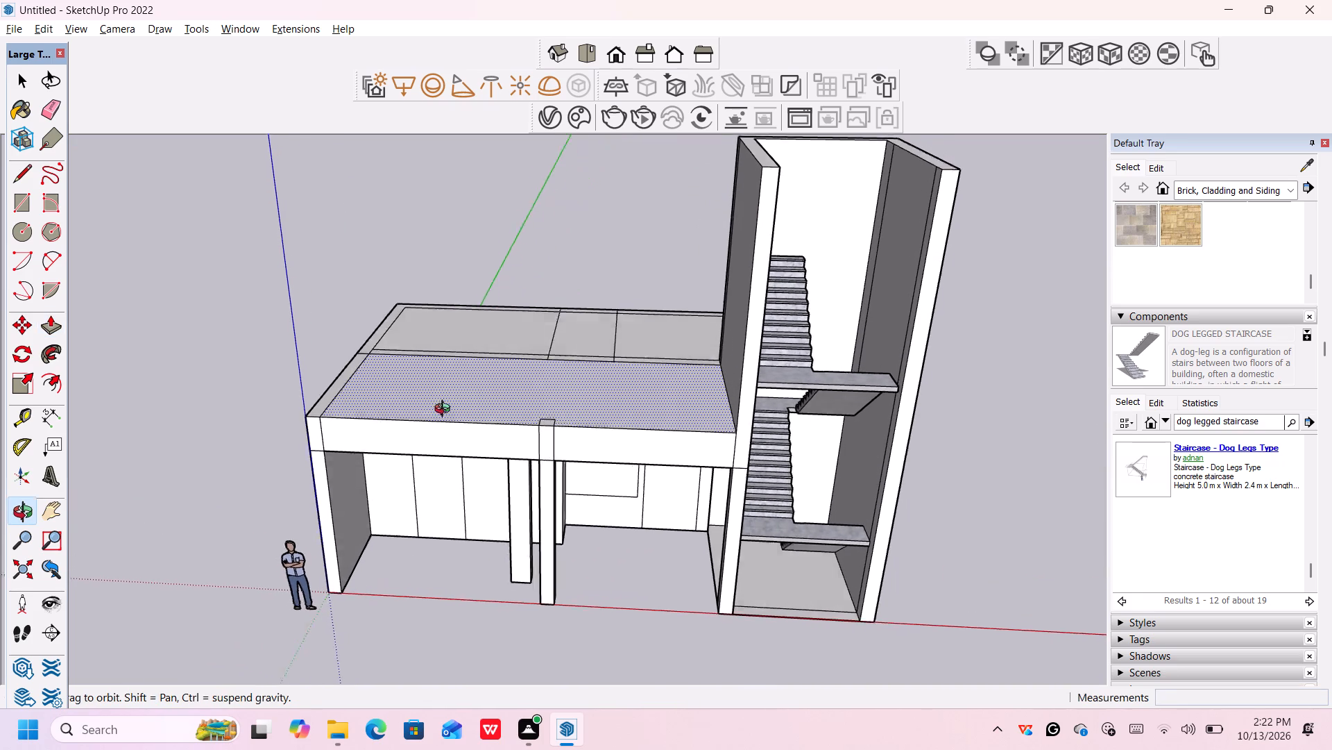
{"action": "middle_click_drag", "start_coordinate": [445, 410], "coordinate": [451, 421]}
{"action": "scroll", "coordinate": [451, 416], "scroll_direction": "down", "scroll_amount": 2}
{"action": "scroll", "coordinate": [451, 416], "scroll_direction": "up", "scroll_amount": 1}
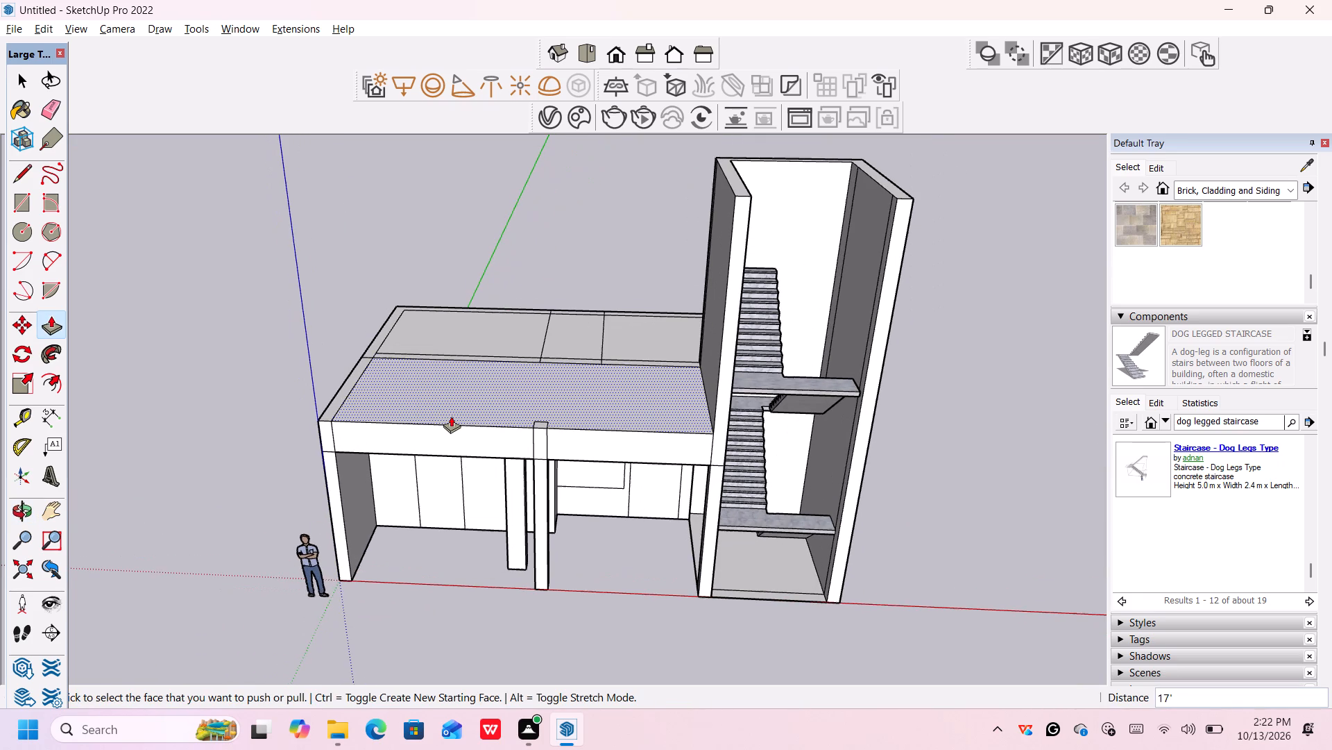
{"action": "middle_click_drag", "start_coordinate": [452, 388], "coordinate": [458, 406]}
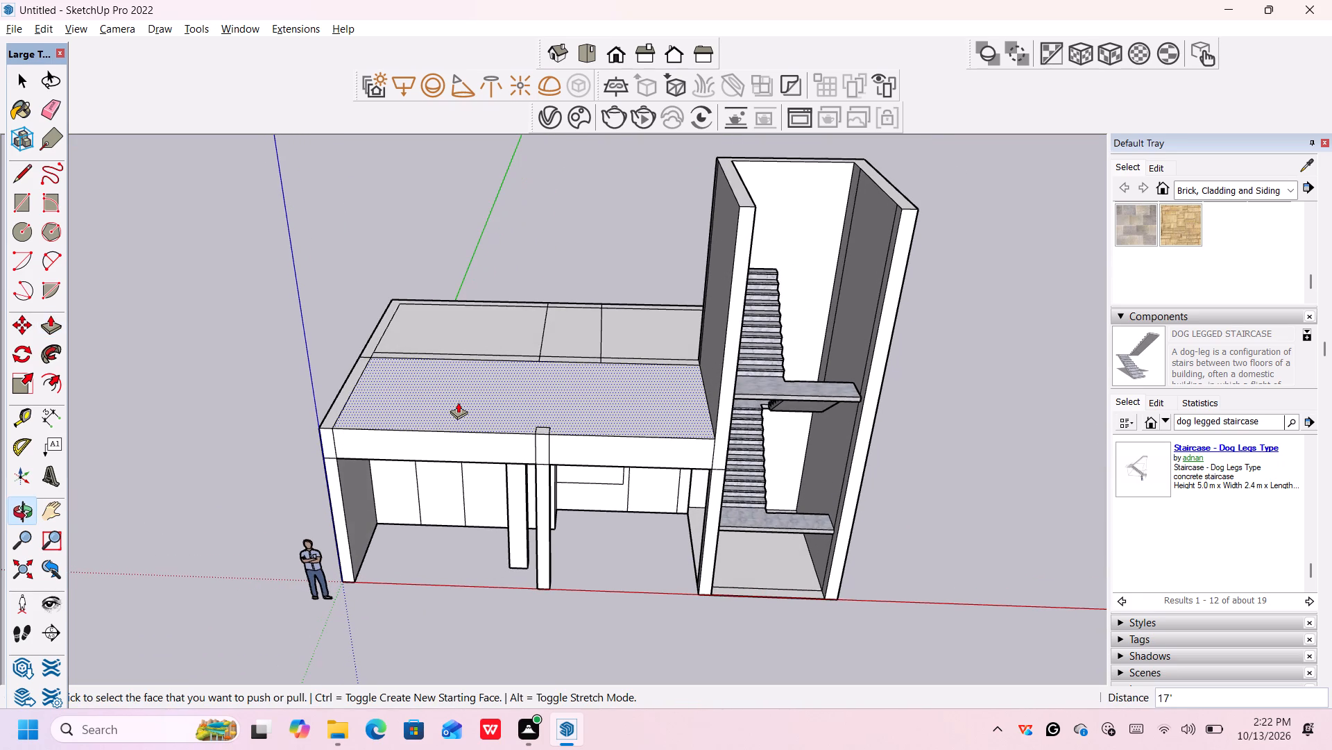
{"action": "left_click", "coordinate": [458, 401]}
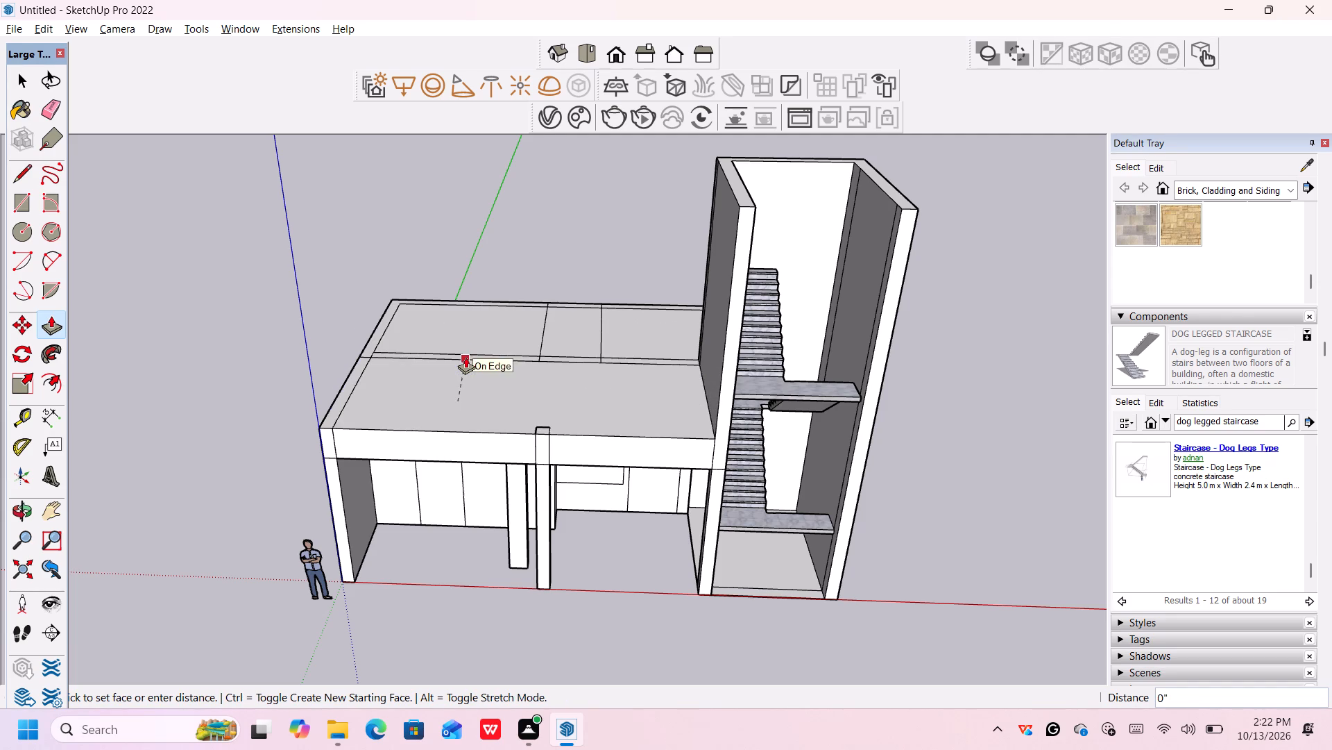
{"action": "type", "text": "12"}
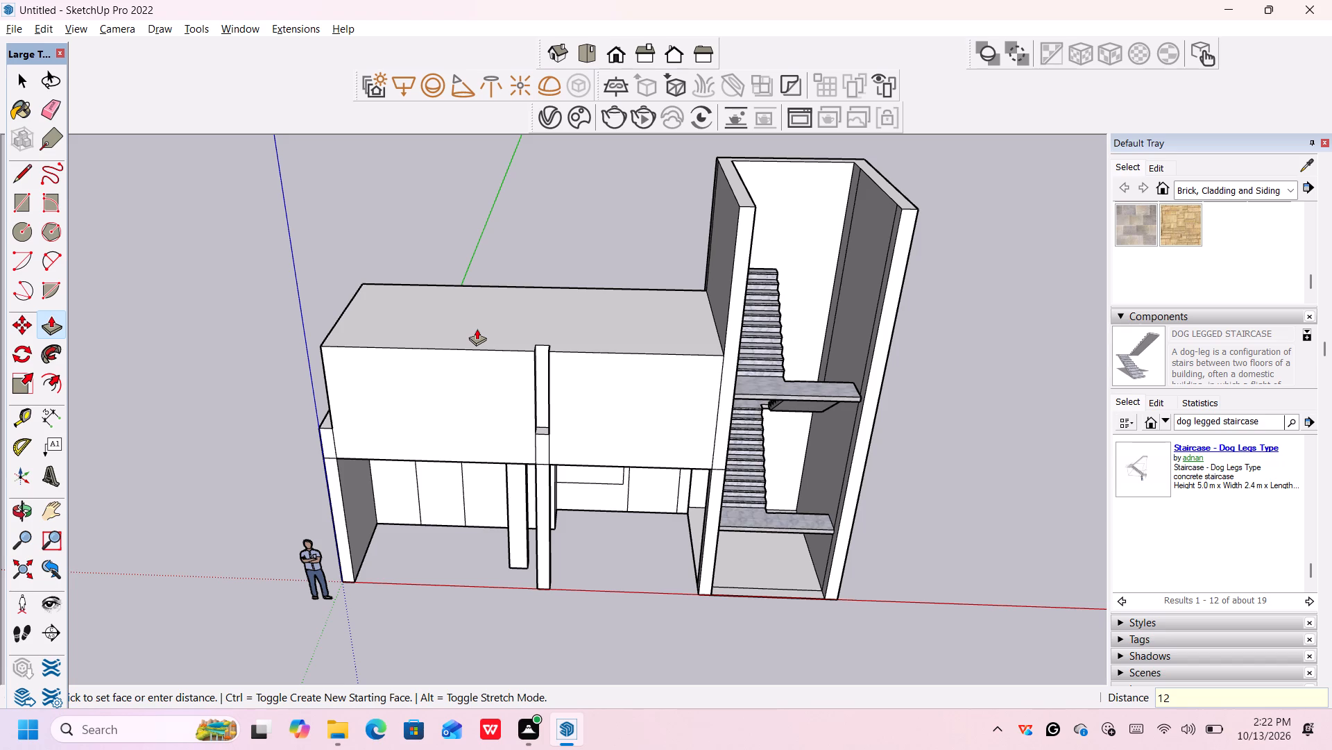
{"action": "key", "text": "BackSpace"}
{"action": "key", "text": "0"}
{"action": "key", "text": "apostrophe"}
{"action": "key", "text": "Return"}
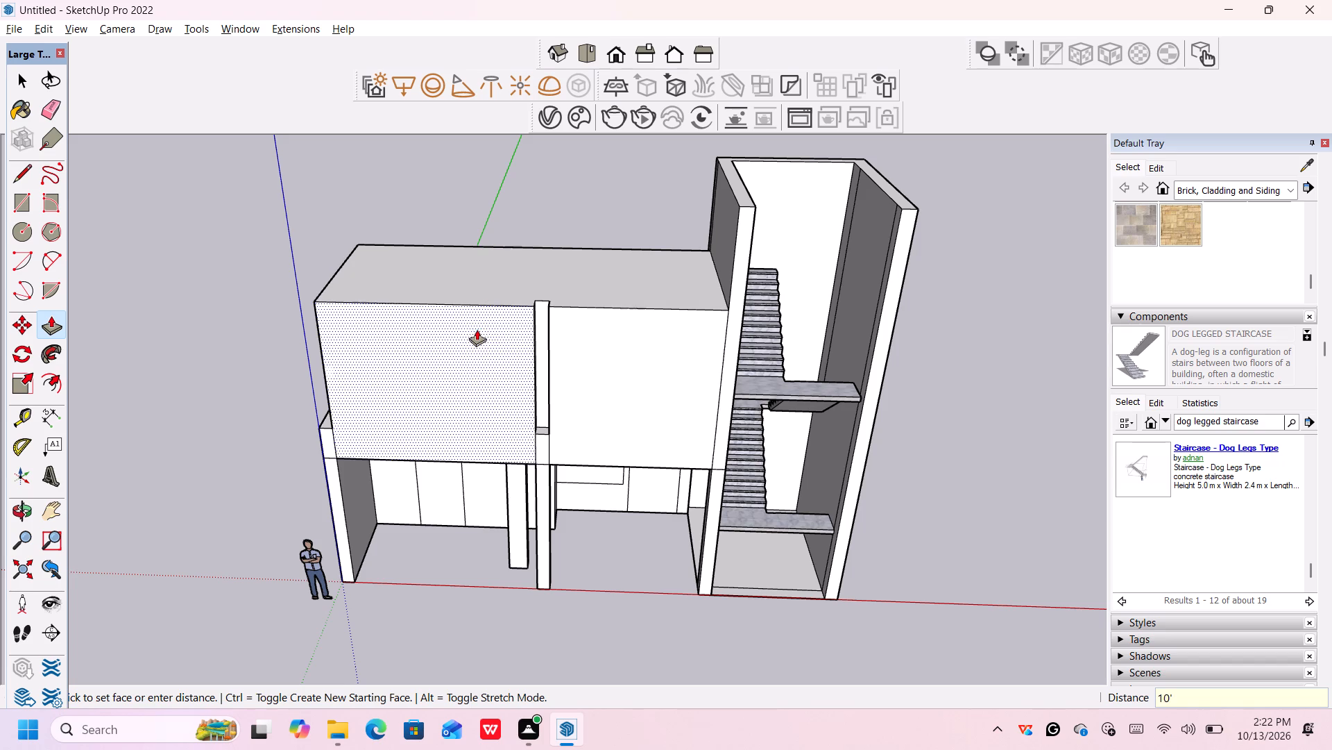
Push/Pull the front column's top face up 10', flush with the top of the raised front block.
{"action": "scroll", "coordinate": [757, 604], "scroll_direction": "down", "scroll_amount": 5}
{"action": "middle_click_drag", "start_coordinate": [663, 665], "coordinate": [694, 484]}
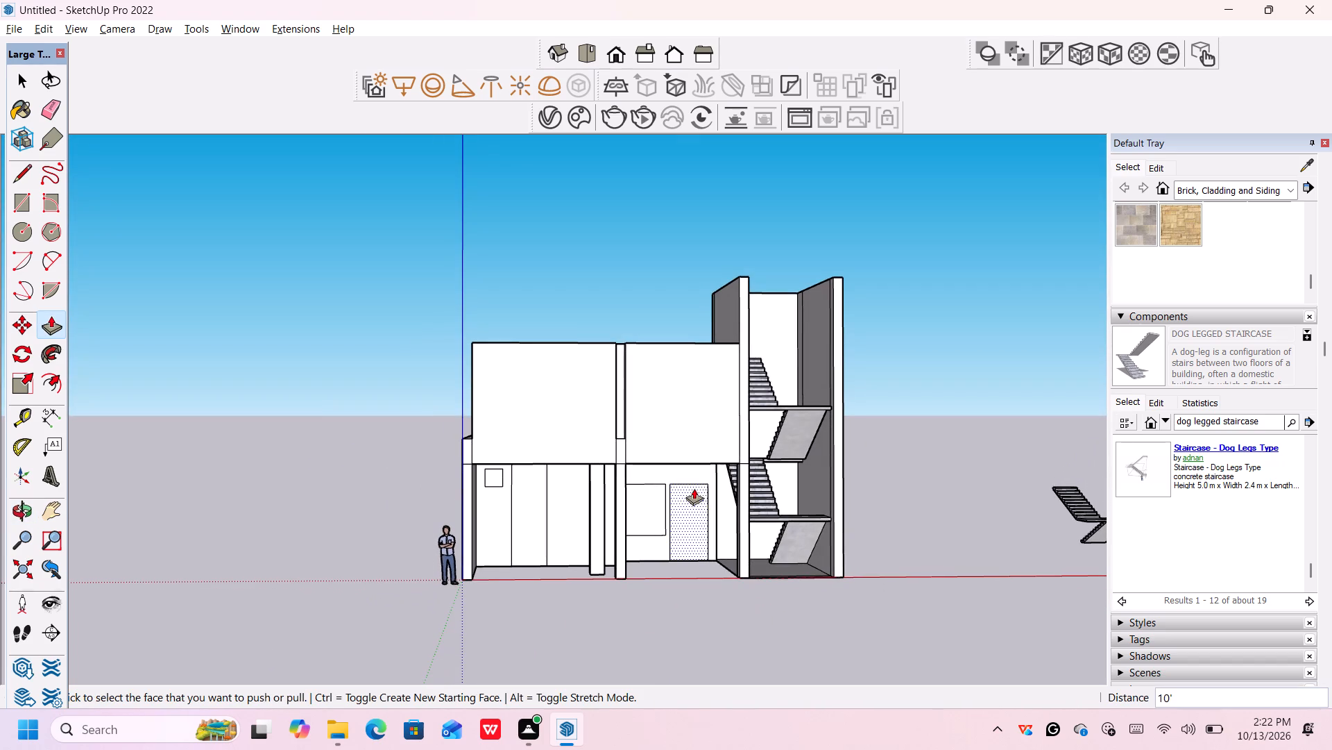
{"action": "middle_click_drag", "start_coordinate": [694, 559], "coordinate": [672, 555]}
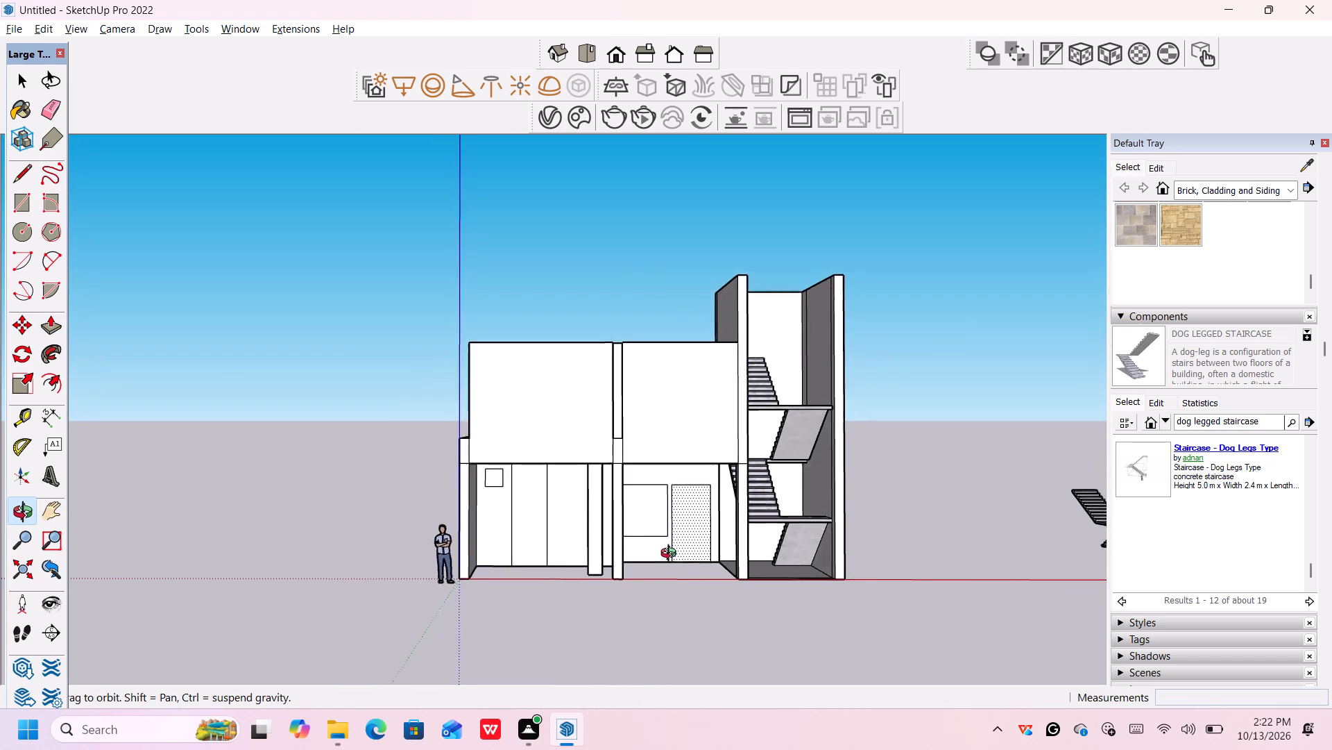
{"action": "middle_click_drag", "start_coordinate": [672, 555], "coordinate": [679, 575]}
{"action": "scroll", "coordinate": [624, 433], "scroll_direction": "up", "scroll_amount": 2}
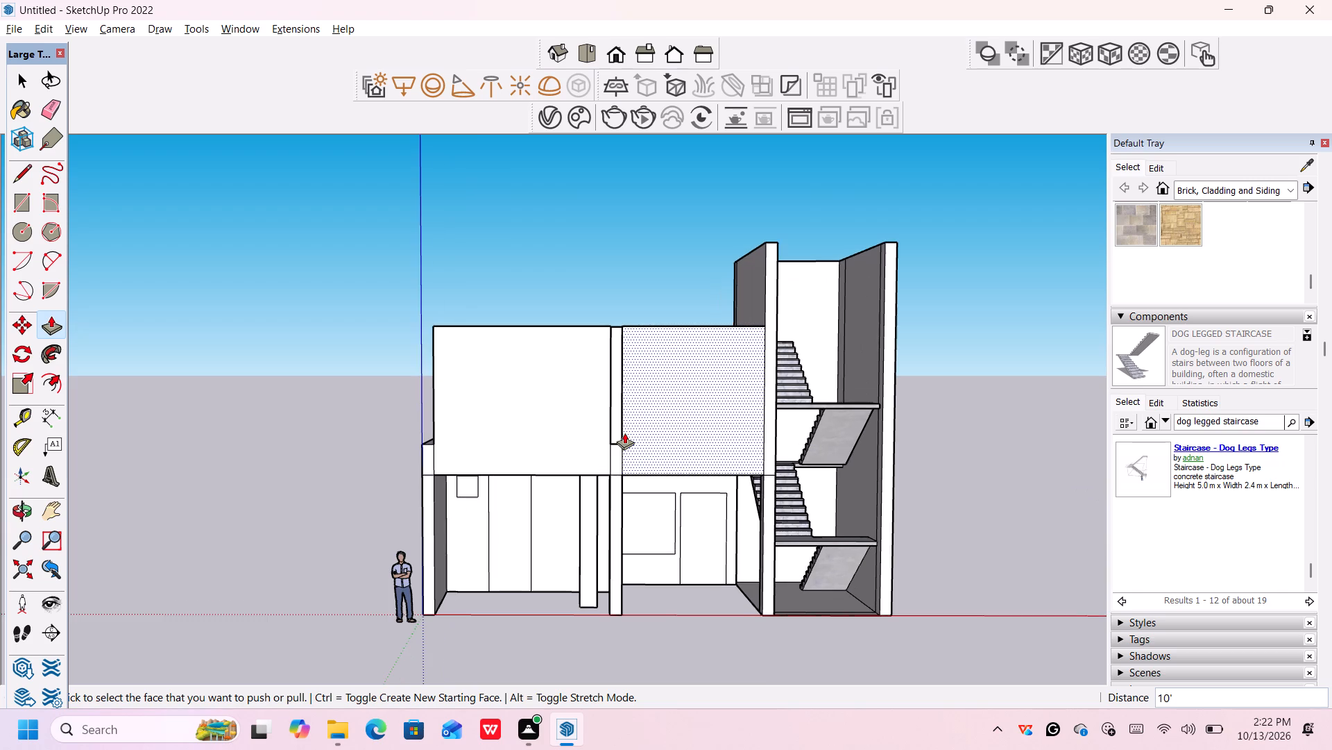
{"action": "middle_click_drag", "start_coordinate": [622, 433], "coordinate": [659, 545]}
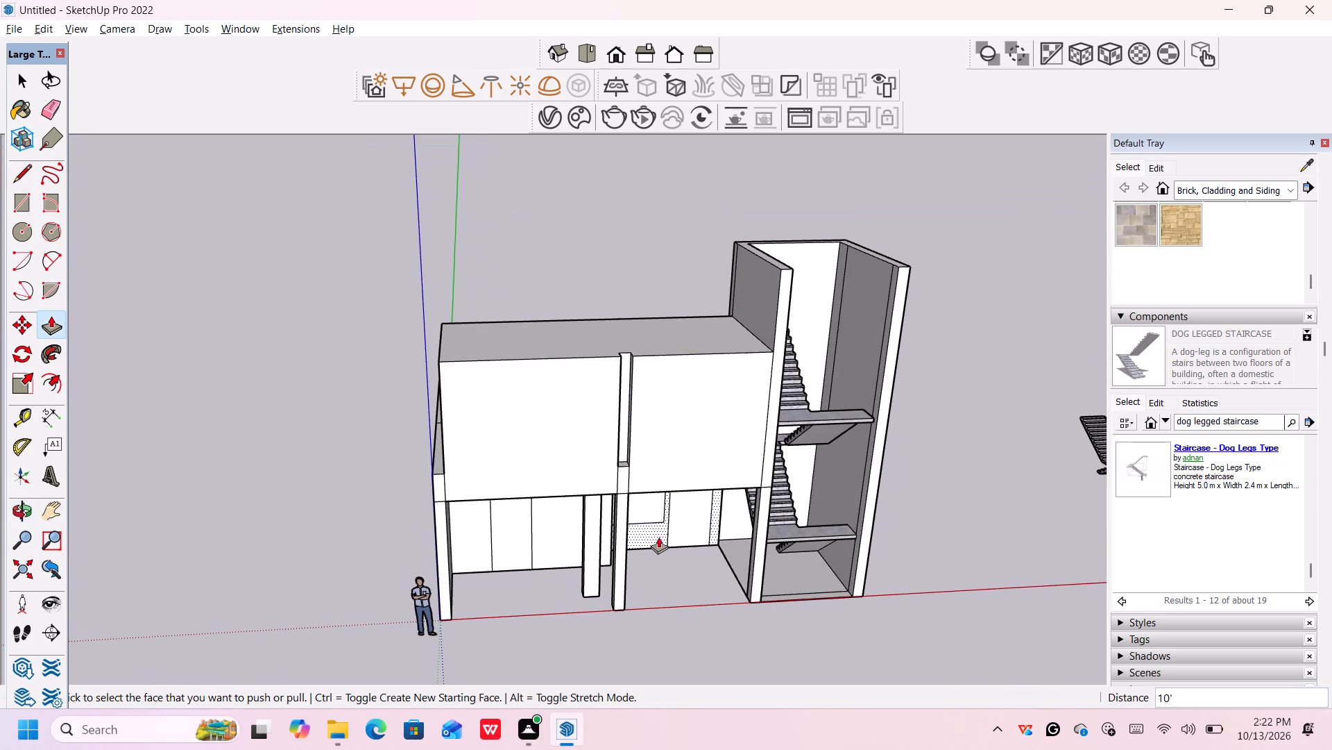
{"action": "middle_click_drag", "start_coordinate": [626, 445], "coordinate": [645, 532]}
{"action": "scroll", "coordinate": [644, 522], "scroll_direction": "up", "scroll_amount": 4}
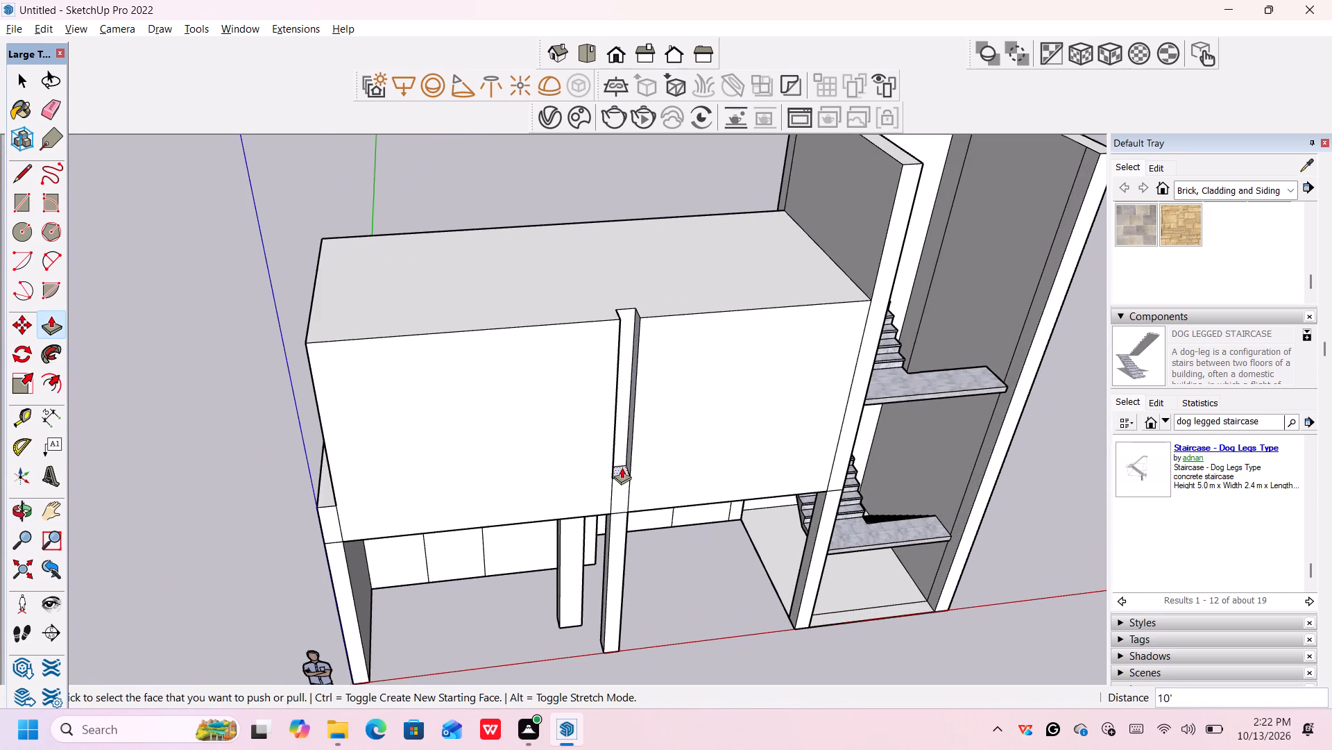
{"action": "left_click", "coordinate": [622, 467]}
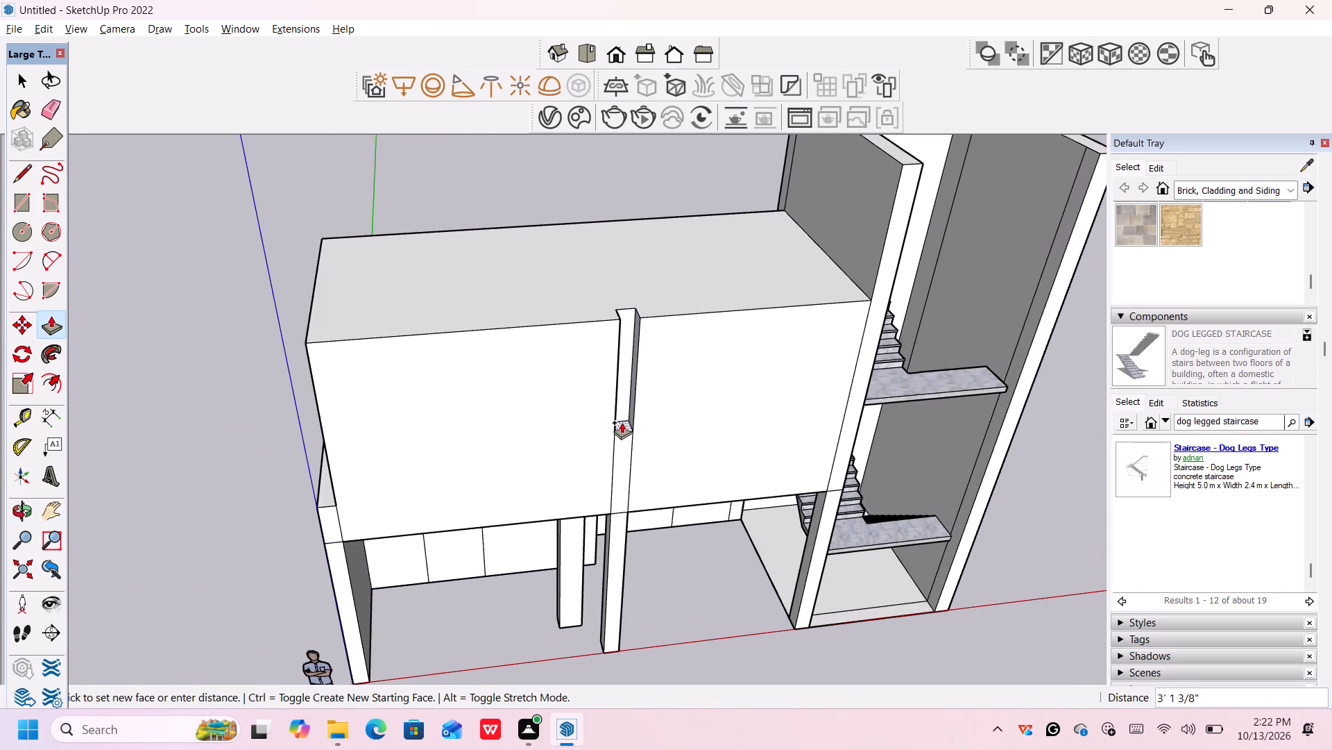
{"action": "left_click", "coordinate": [620, 310]}
Push/Pull the end-wall strip near the origin up 10', level with the raised front block.
{"action": "scroll", "coordinate": [643, 456], "scroll_direction": "down", "scroll_amount": 8}
{"action": "scroll", "coordinate": [735, 599], "scroll_direction": "down", "scroll_amount": 4}
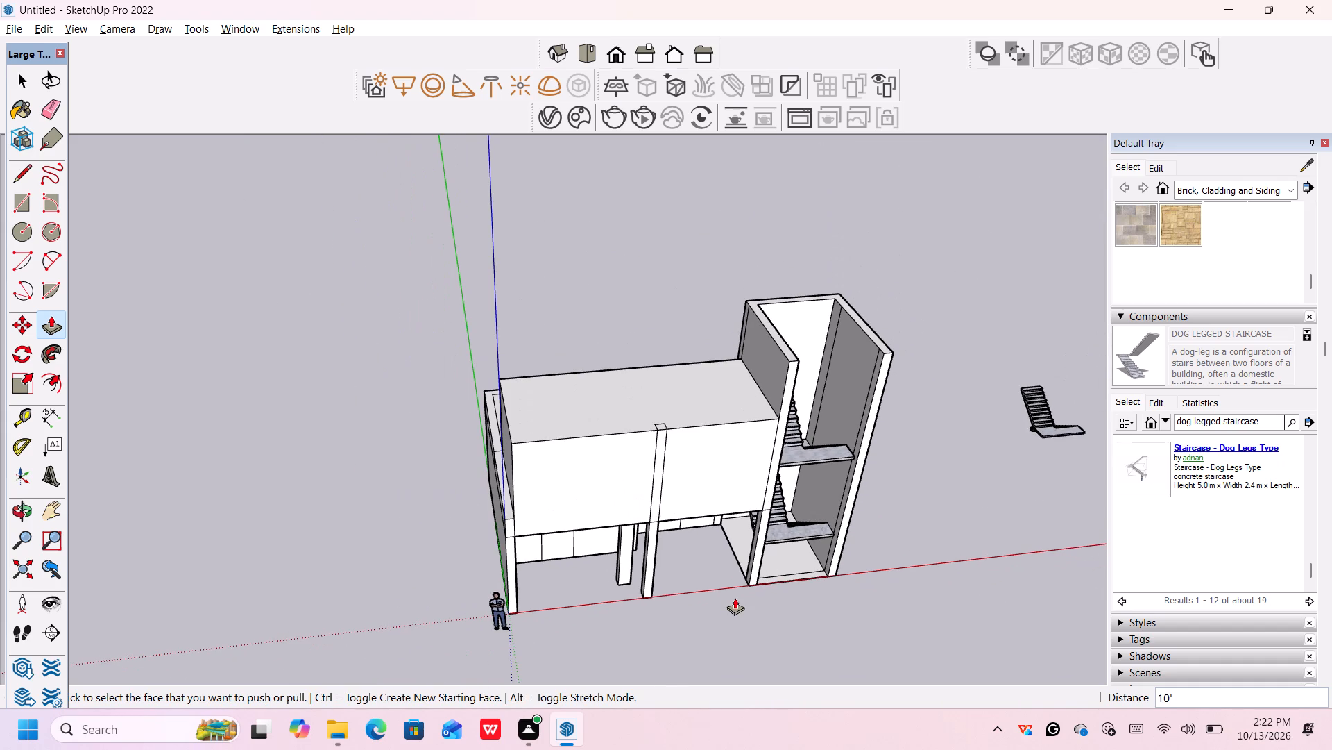
{"action": "scroll", "coordinate": [688, 628], "scroll_direction": "up", "scroll_amount": 4}
{"action": "scroll", "coordinate": [692, 619], "scroll_direction": "down", "scroll_amount": 6}
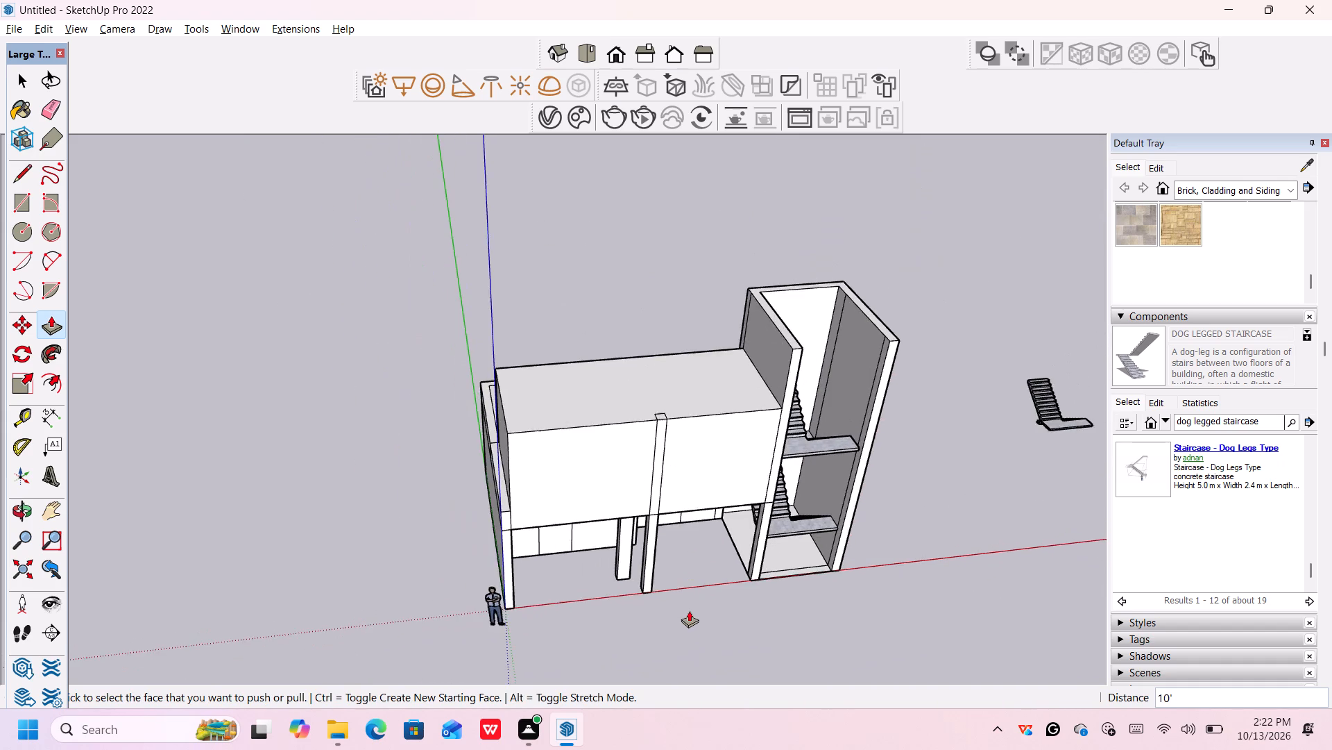
{"action": "scroll", "coordinate": [689, 610], "scroll_direction": "down", "scroll_amount": 4}
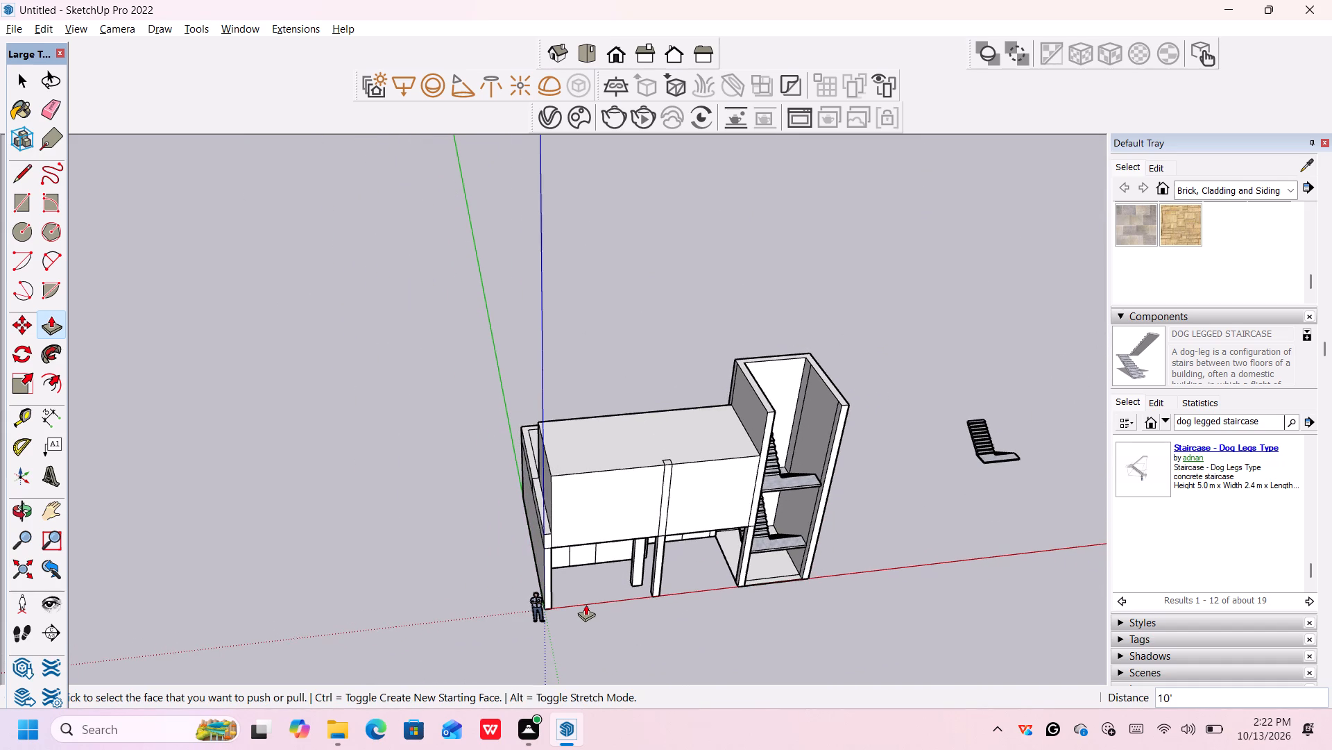
{"action": "scroll", "coordinate": [588, 606], "scroll_direction": "down", "scroll_amount": 1}
{"action": "middle_click_drag", "start_coordinate": [588, 606], "coordinate": [801, 594]}
{"action": "middle_click_drag", "start_coordinate": [562, 524], "coordinate": [631, 662]}
{"action": "scroll", "coordinate": [631, 660], "scroll_direction": "up", "scroll_amount": 2}
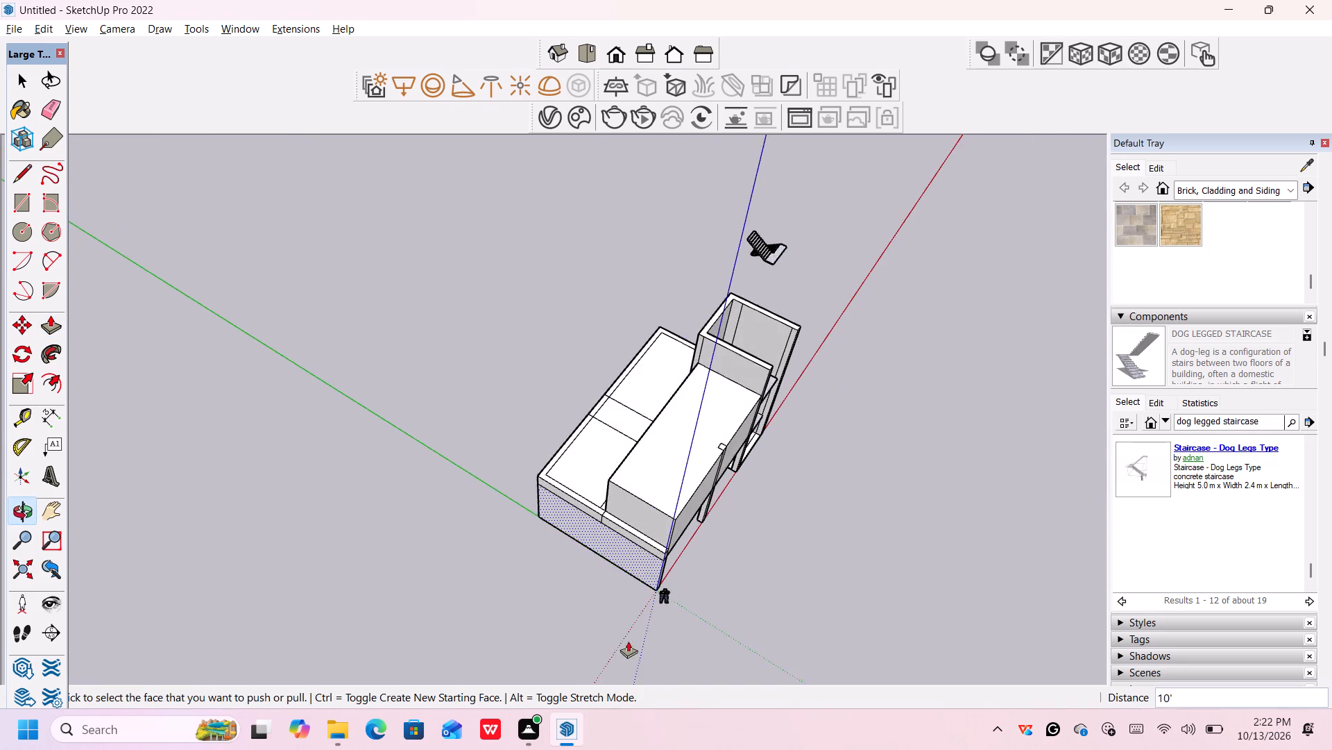
{"action": "scroll", "coordinate": [628, 641], "scroll_direction": "up", "scroll_amount": 2}
{"action": "left_click", "coordinate": [633, 499]}
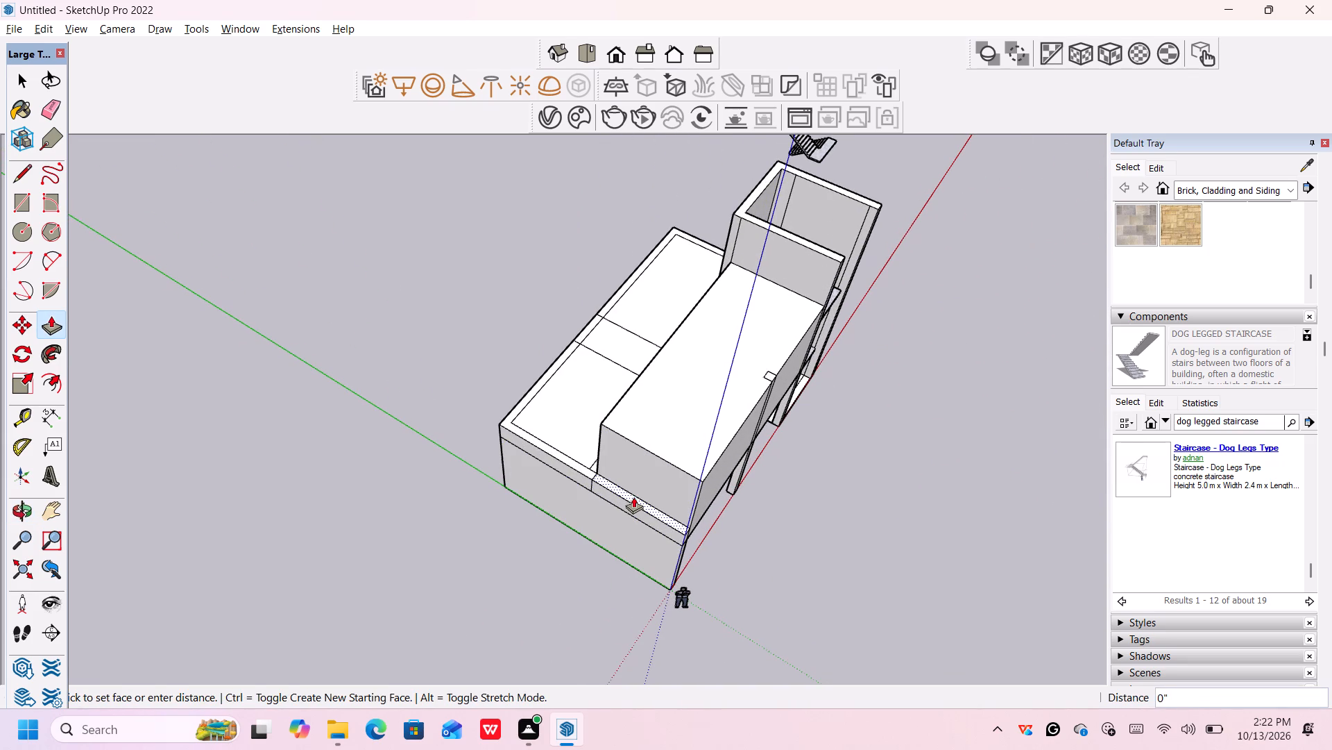
{"action": "left_click", "coordinate": [655, 447]}
Push/Pull the dividing-wall strip and the L-shaped outer-wall strip around the rear corner room up 10' to the front block's level.
{"action": "scroll", "coordinate": [563, 408], "scroll_direction": "down", "scroll_amount": 1}
{"action": "middle_click_drag", "start_coordinate": [558, 406], "coordinate": [619, 469]}
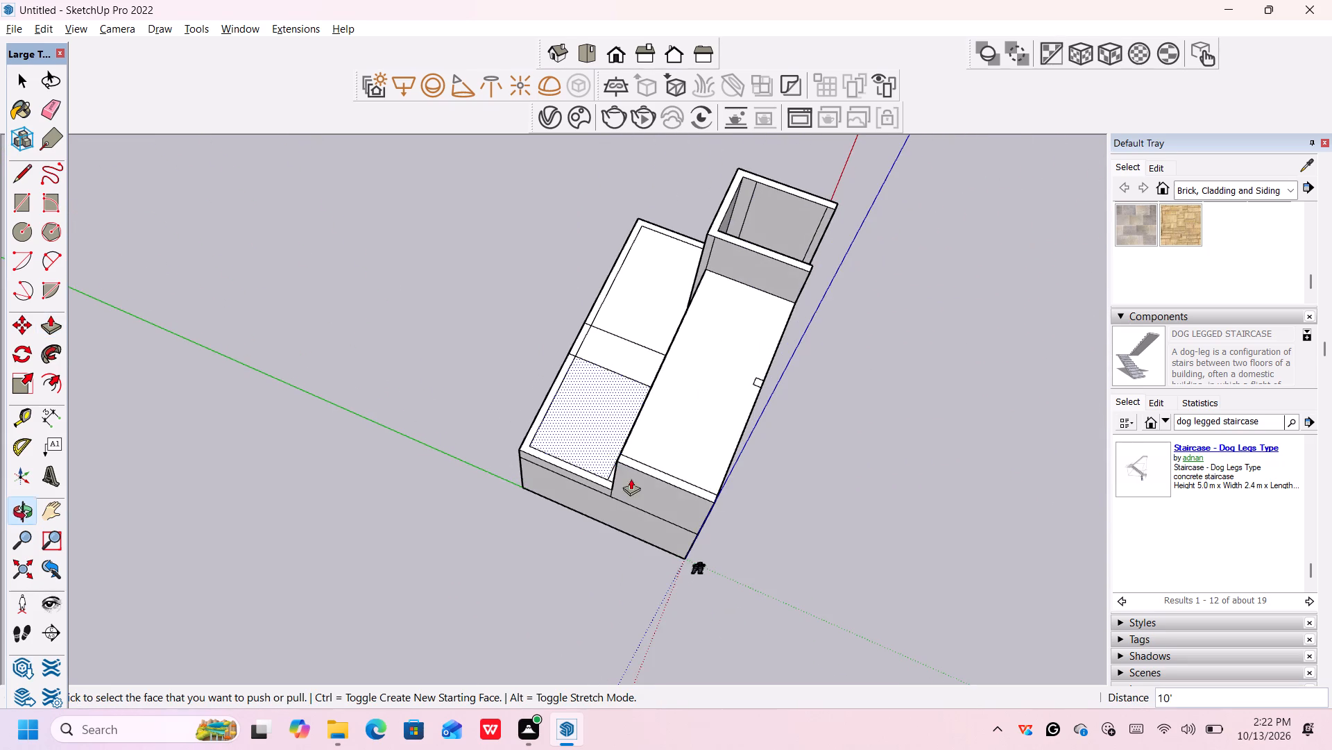
{"action": "scroll", "coordinate": [601, 427], "scroll_direction": "down", "scroll_amount": 1}
{"action": "scroll", "coordinate": [601, 427], "scroll_direction": "up", "scroll_amount": 4}
{"action": "middle_click_drag", "start_coordinate": [561, 430], "coordinate": [722, 478]}
{"action": "scroll", "coordinate": [674, 440], "scroll_direction": "up", "scroll_amount": 4}
{"action": "left_click", "coordinate": [674, 441]}
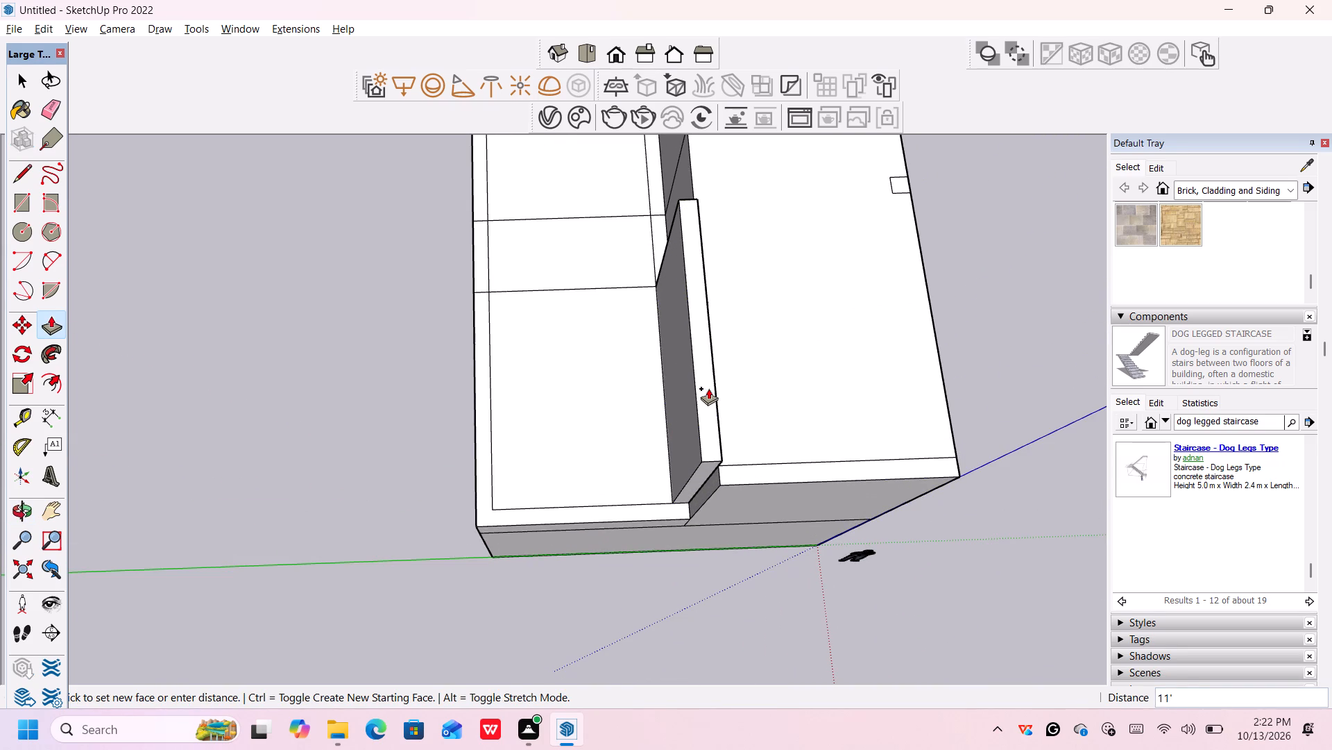
{"action": "left_click", "coordinate": [716, 388]}
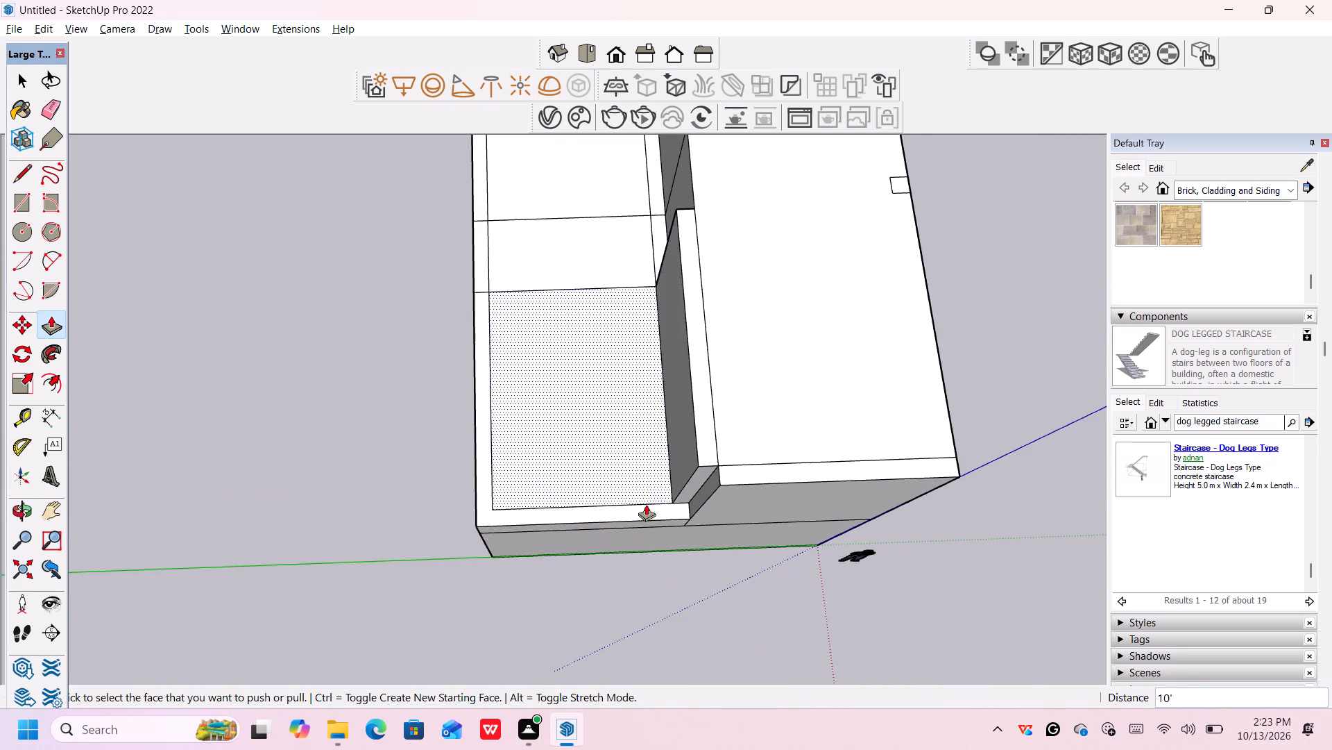
{"action": "left_click", "coordinate": [643, 509]}
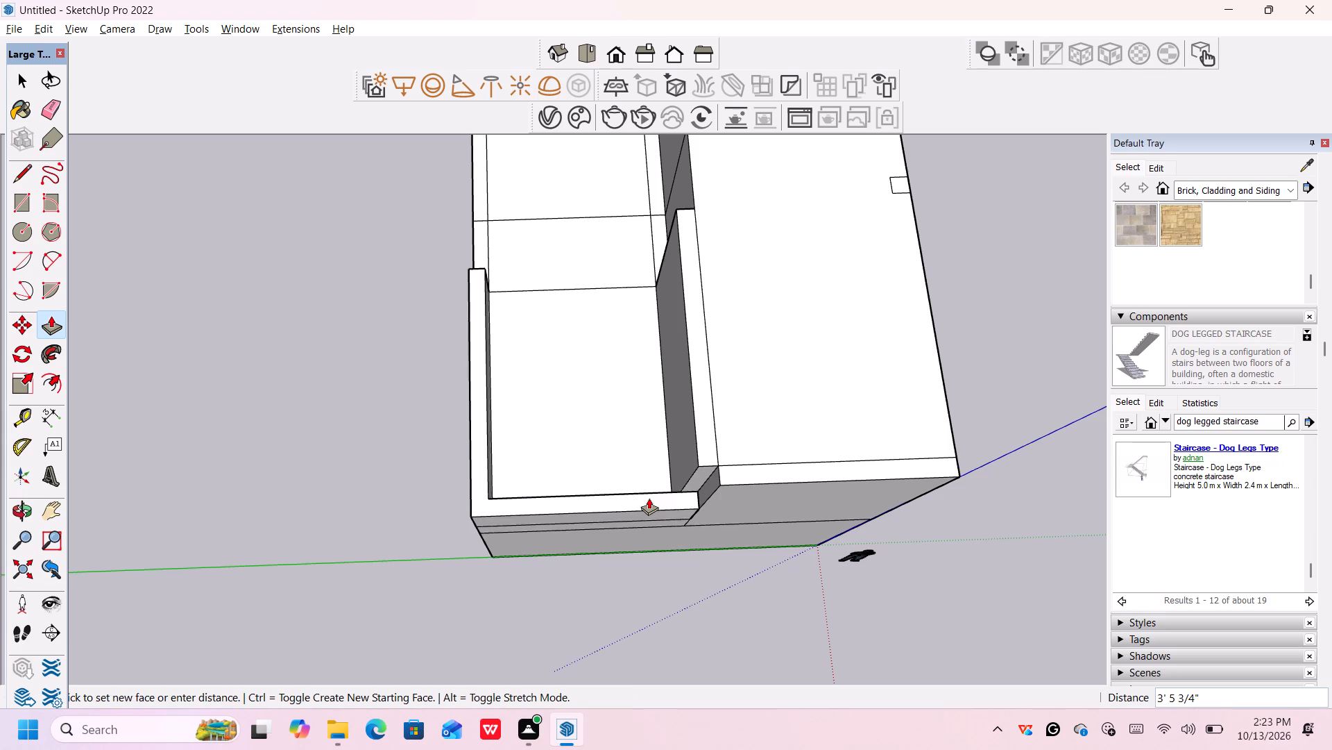
{"action": "left_click", "coordinate": [719, 472]}
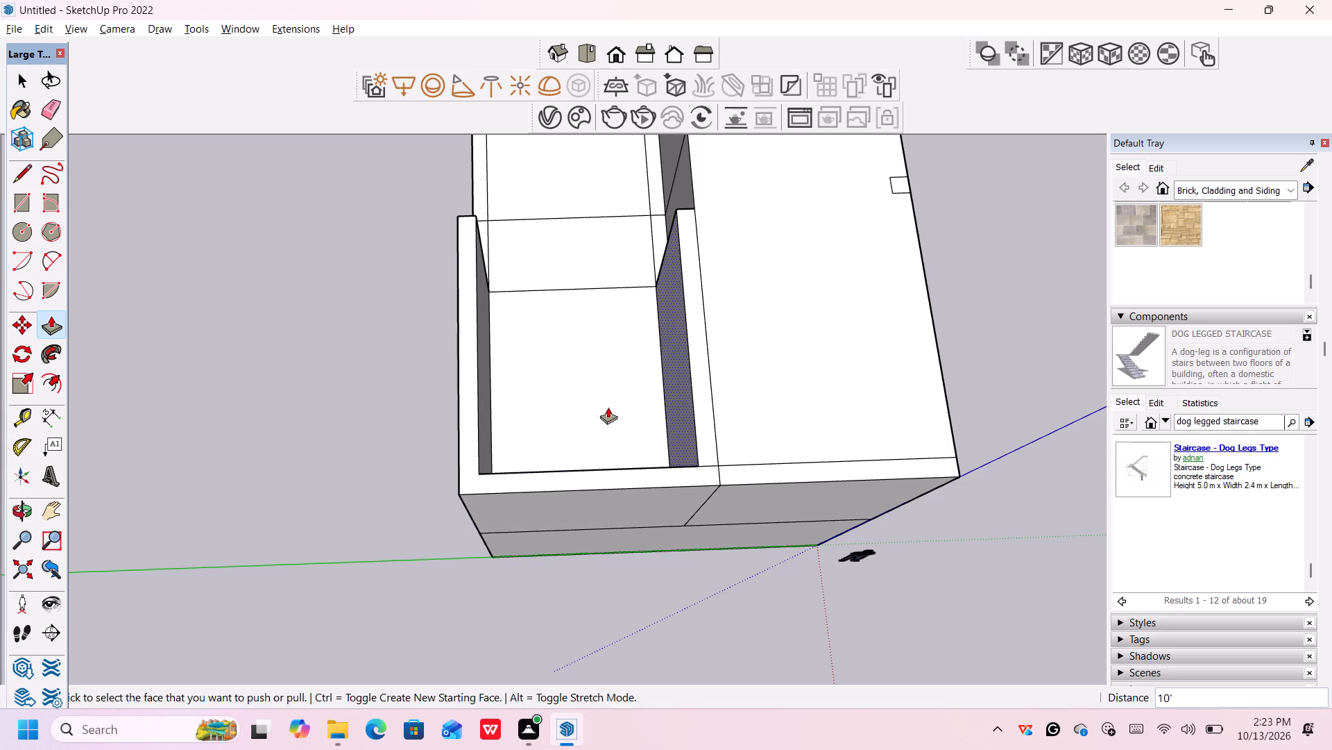
Push/Pull the rear corner room's roof panel up 10', level with its surrounding walls.
{"action": "left_click", "coordinate": [601, 406]}
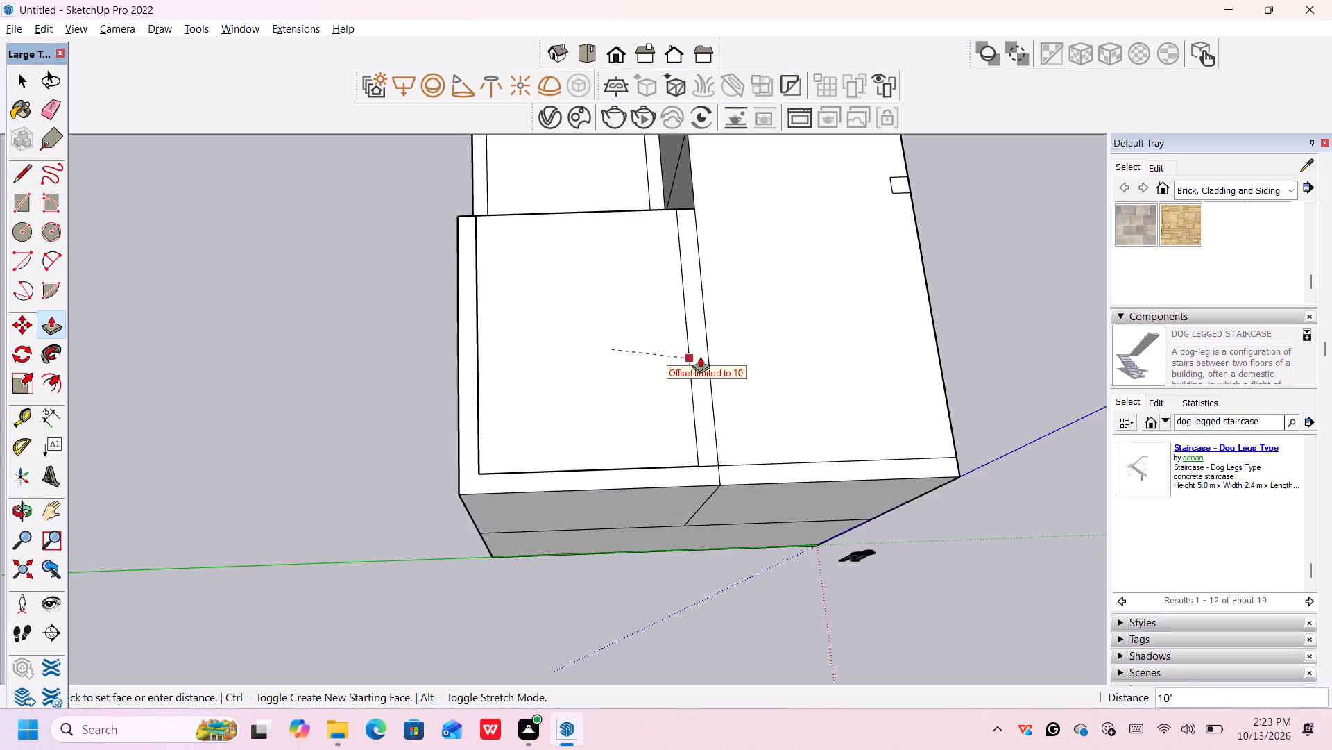
{"action": "left_click", "coordinate": [703, 354]}
Push/Pull the two remaining dividing-wall strips between the stairwell and the raised corner room up 10', level with the front block.
{"action": "scroll", "coordinate": [693, 354], "scroll_direction": "down", "scroll_amount": 10}
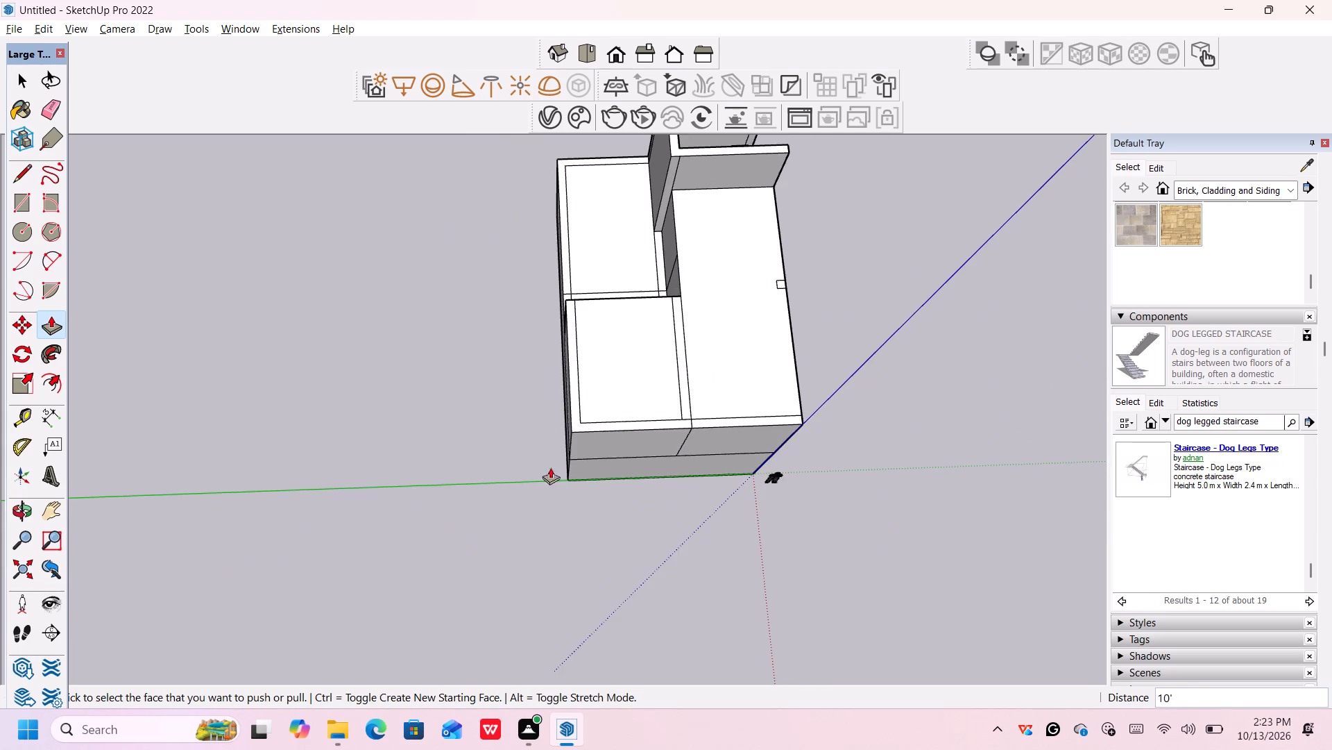
{"action": "middle_click_drag", "start_coordinate": [543, 471], "coordinate": [1043, 431]}
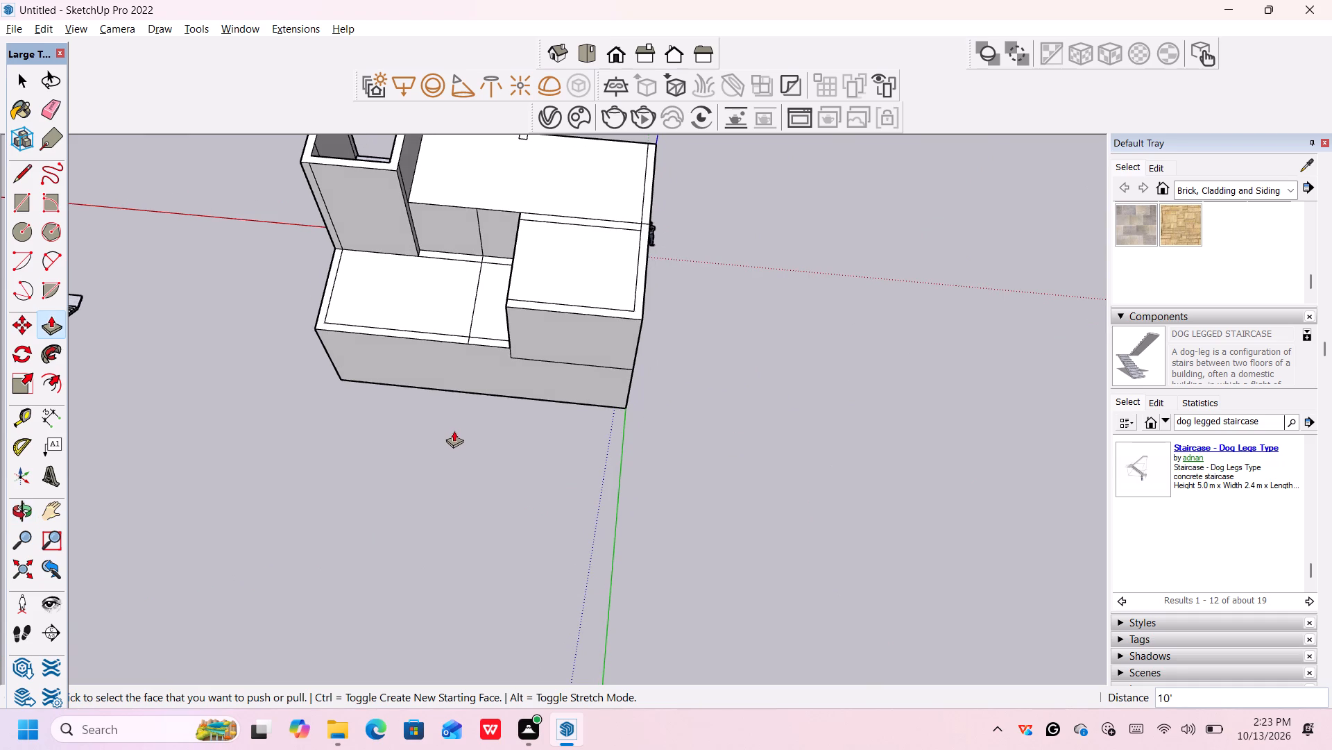
{"action": "scroll", "coordinate": [427, 426], "scroll_direction": "up", "scroll_amount": 2}
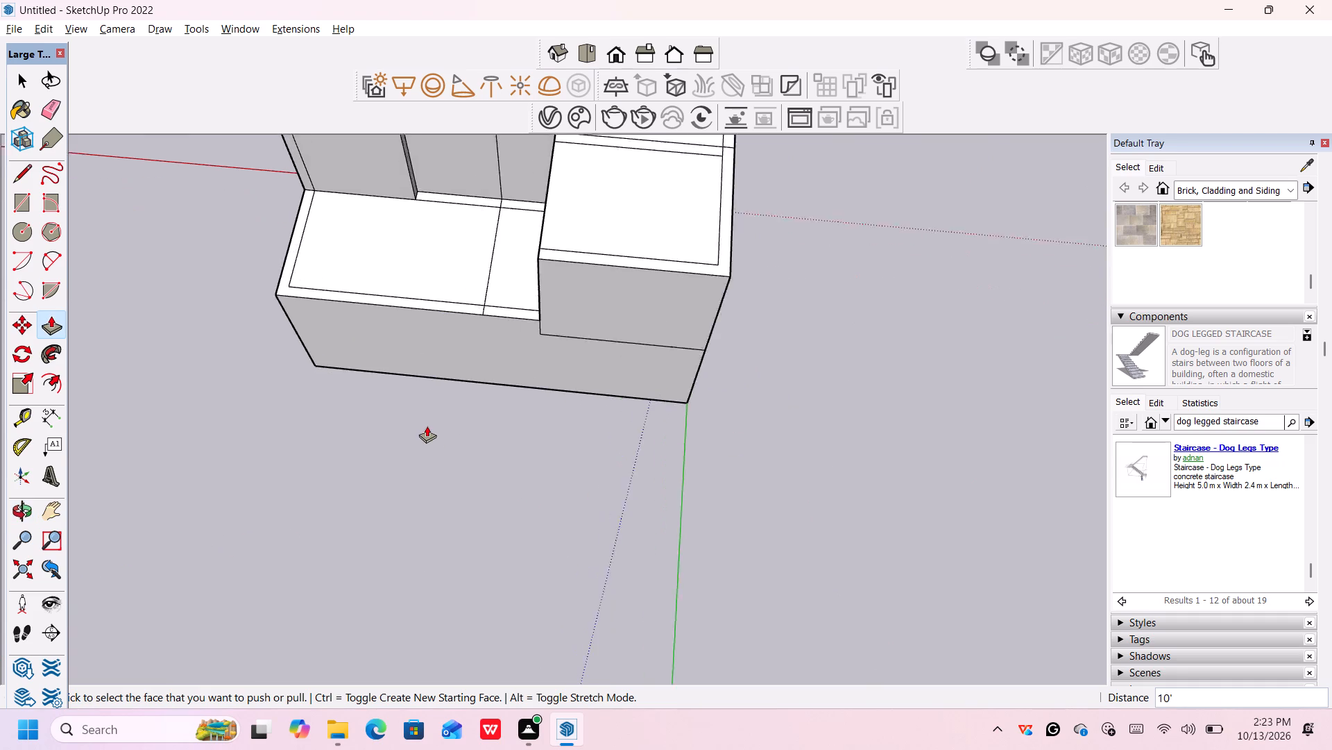
{"action": "scroll", "coordinate": [427, 426], "scroll_direction": "up", "scroll_amount": 2}
{"action": "middle_click_drag", "start_coordinate": [436, 409], "coordinate": [492, 611], "text": "shift"}
{"action": "left_click", "coordinate": [503, 392]}
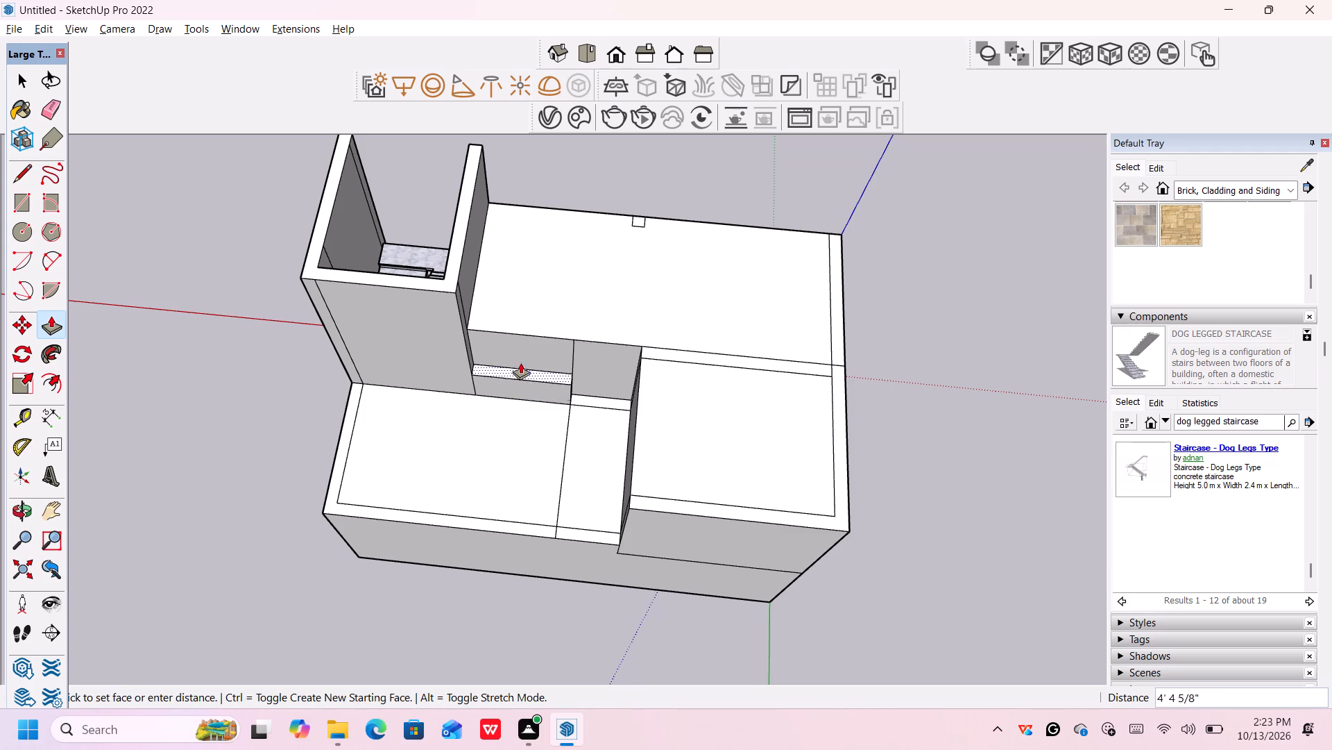
{"action": "left_click", "coordinate": [527, 334]}
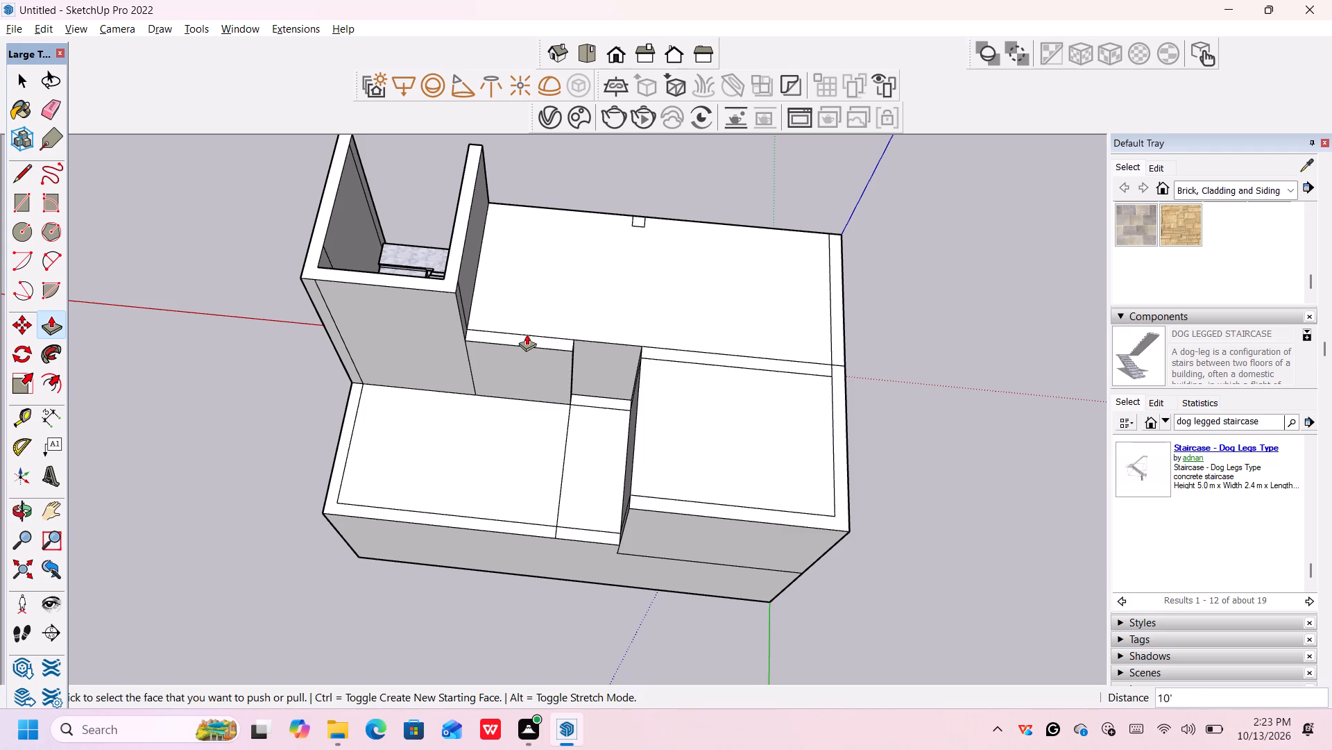
{"action": "left_click", "coordinate": [596, 401]}
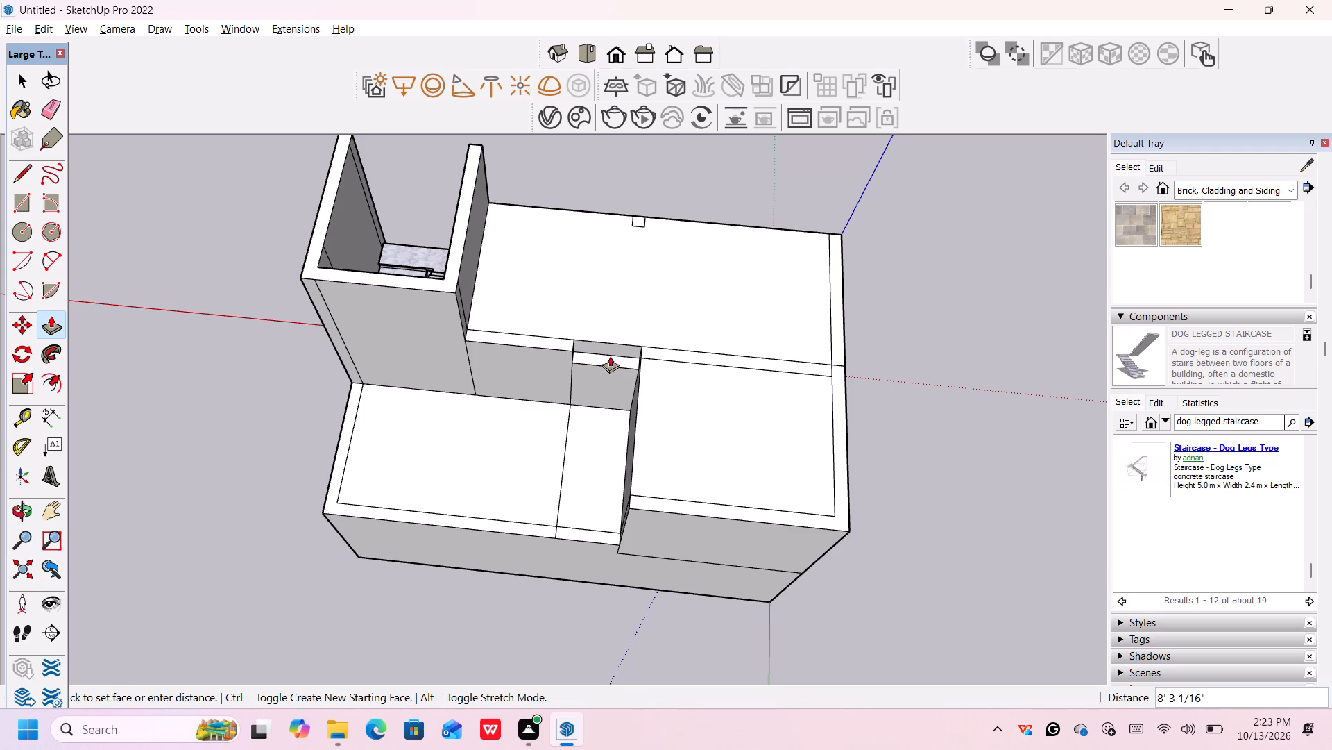
{"action": "left_click", "coordinate": [631, 340]}
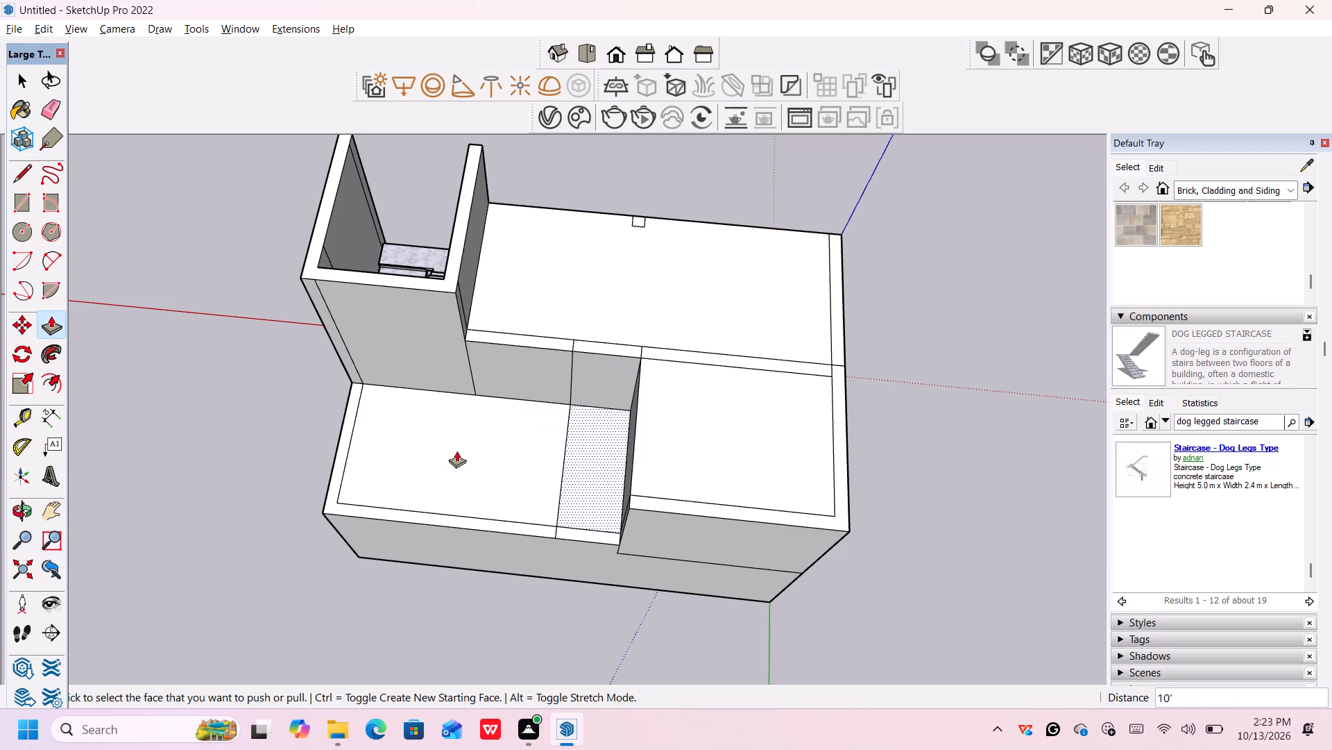
Push/Pull the large roof panel beside the stairwell and the narrow panel next to it up 10', level with the raised block.
{"action": "left_click", "coordinate": [456, 451]}
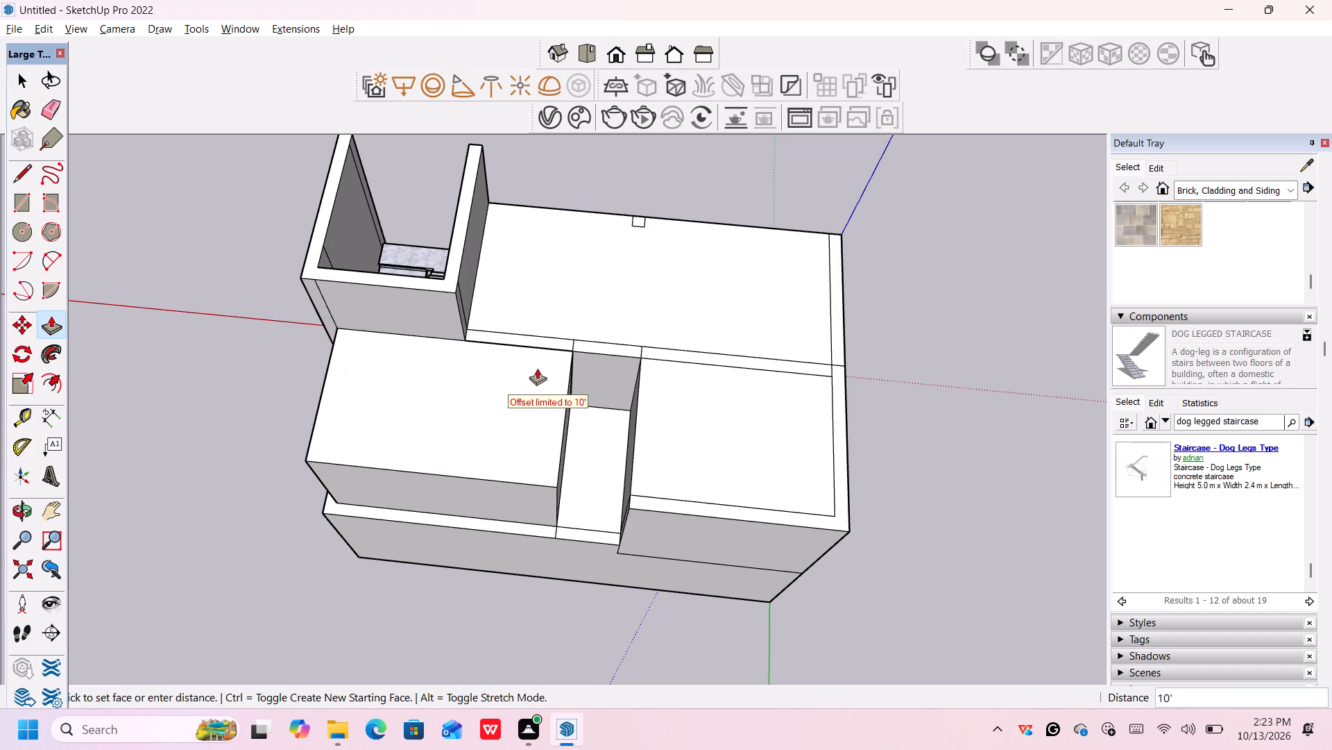
{"action": "left_click", "coordinate": [558, 347]}
{"action": "left_click", "coordinate": [592, 447]}
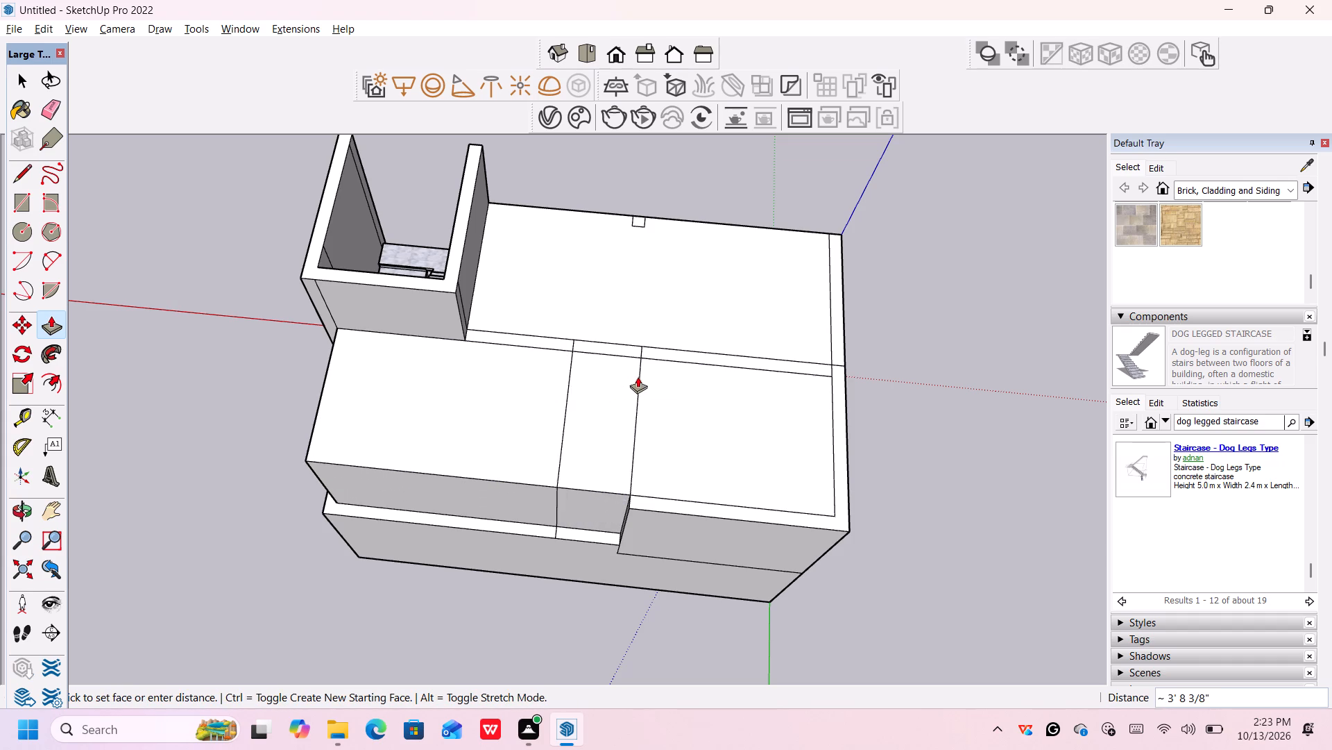
{"action": "left_click", "coordinate": [655, 374]}
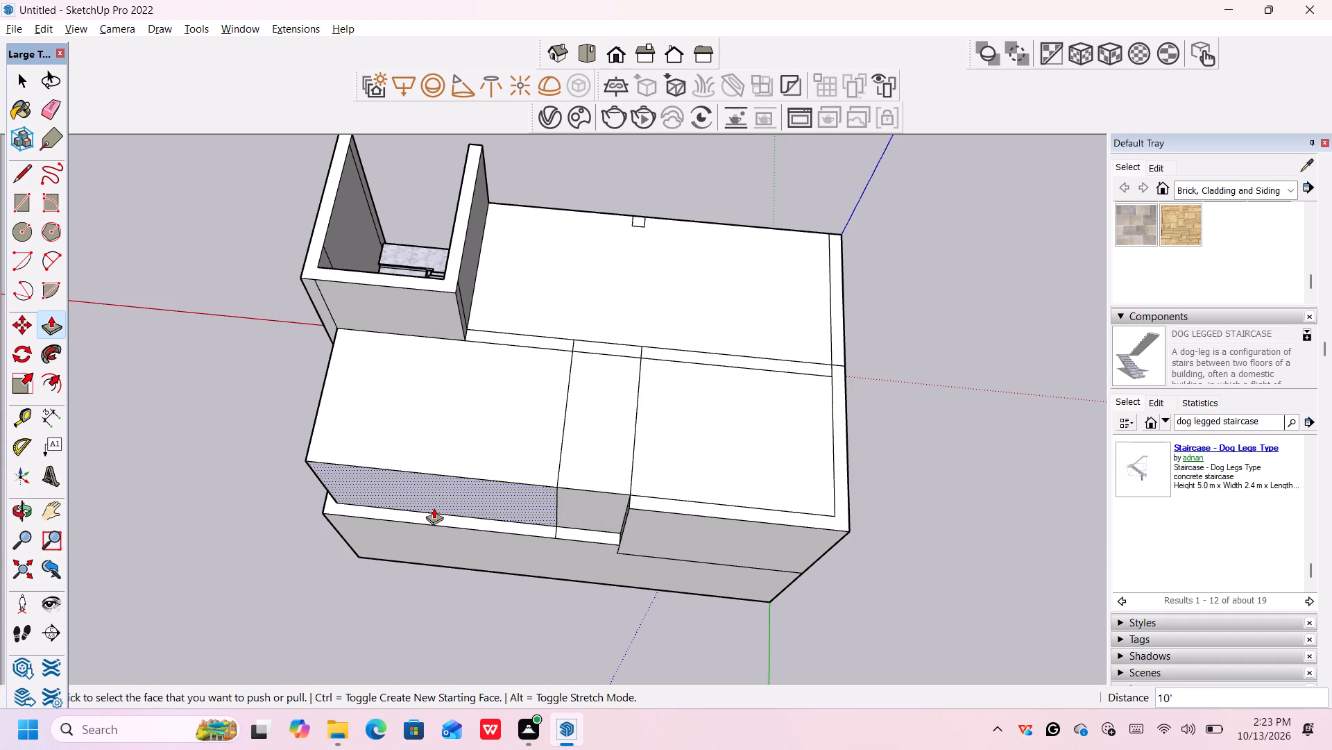
Push/Pull the L-shaped outer-wall strip and the short wall strip beside it up 10' to the raised roof level.
{"action": "scroll", "coordinate": [434, 508], "scroll_direction": "down", "scroll_amount": 3}
{"action": "middle_click_drag", "start_coordinate": [409, 519], "coordinate": [667, 462]}
{"action": "scroll", "coordinate": [483, 567], "scroll_direction": "up", "scroll_amount": 1}
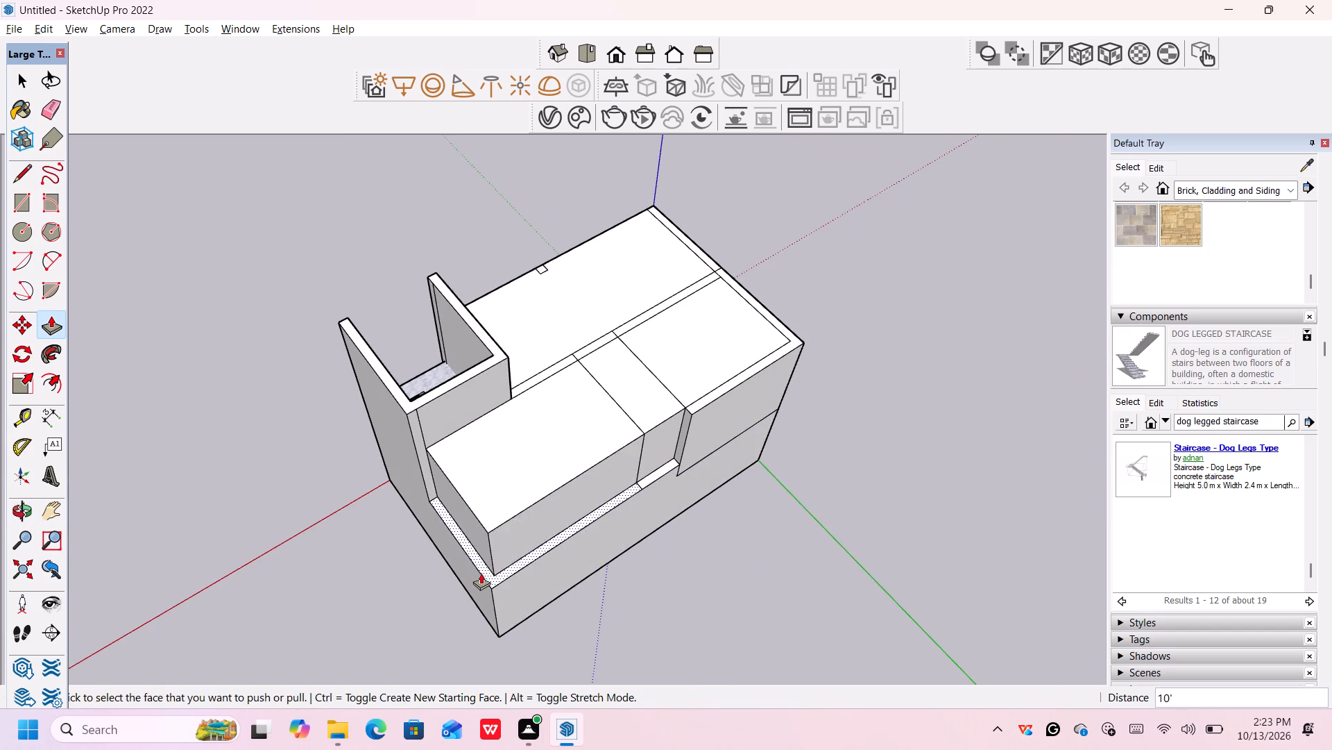
{"action": "scroll", "coordinate": [481, 573], "scroll_direction": "up", "scroll_amount": 2}
{"action": "left_click", "coordinate": [490, 575]}
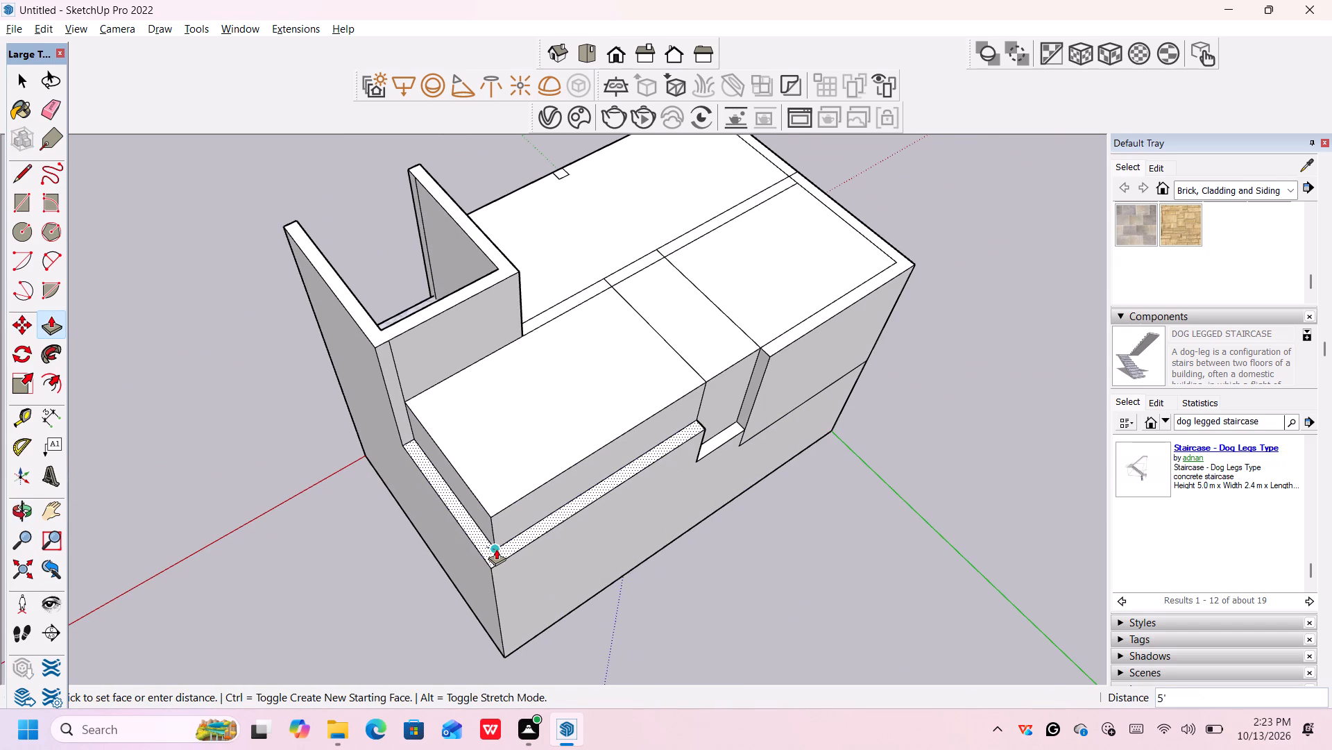
{"action": "left_click", "coordinate": [512, 500]}
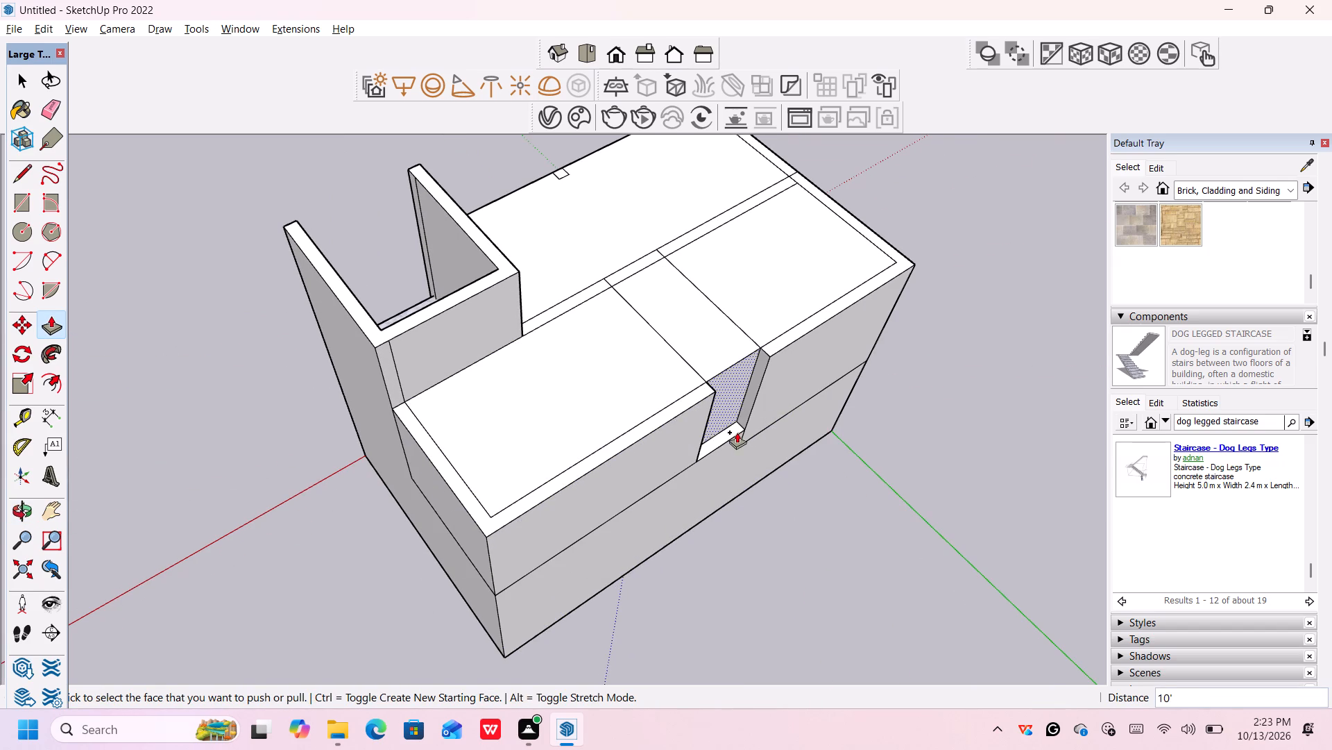
{"action": "left_click", "coordinate": [737, 433]}
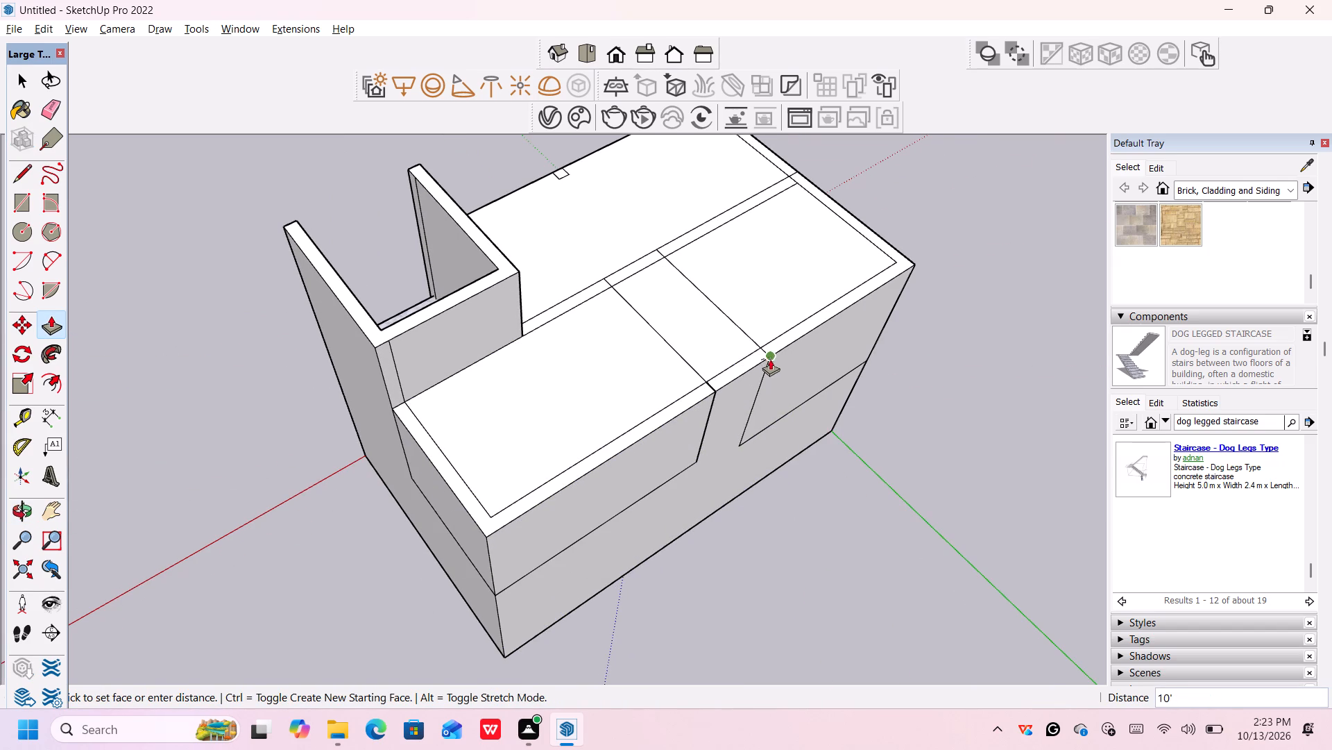
{"action": "left_click", "coordinate": [775, 351]}
{"action": "scroll", "coordinate": [760, 431], "scroll_direction": "down", "scroll_amount": 7}
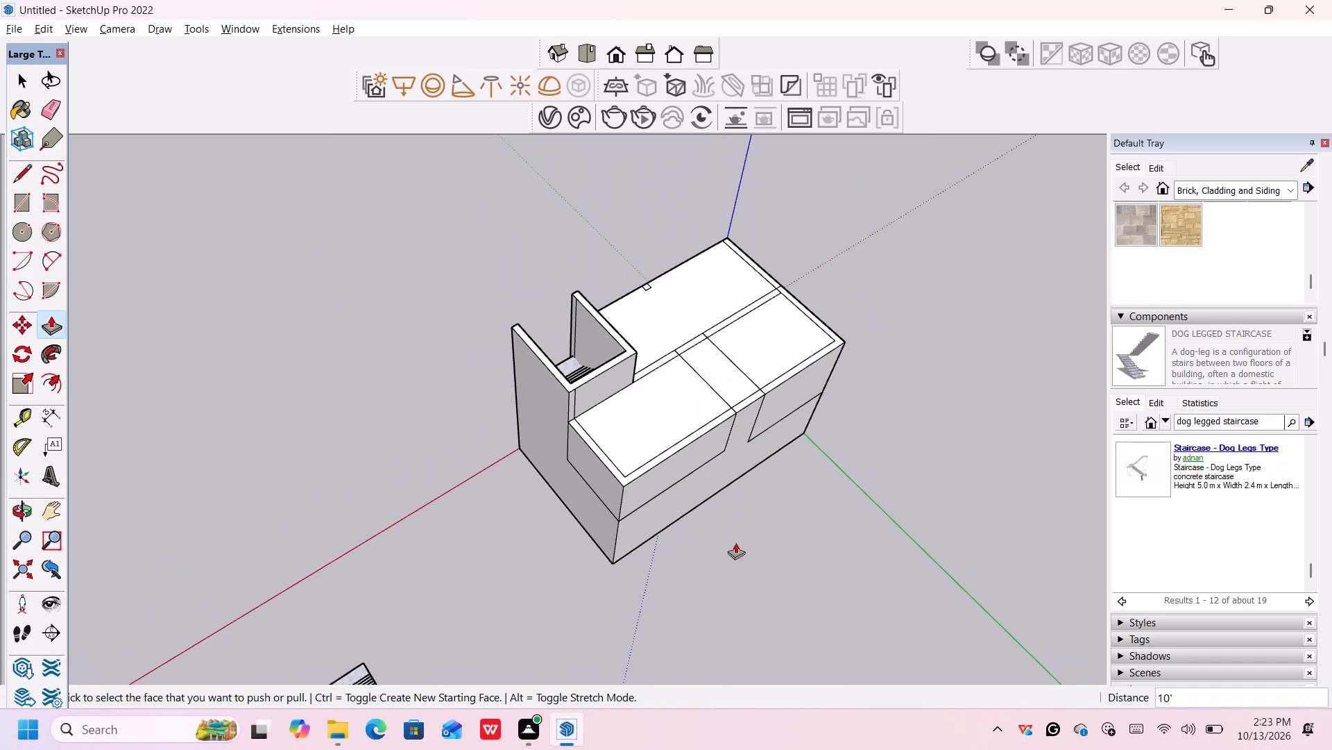
{"action": "scroll", "coordinate": [735, 542], "scroll_direction": "down", "scroll_amount": 2}
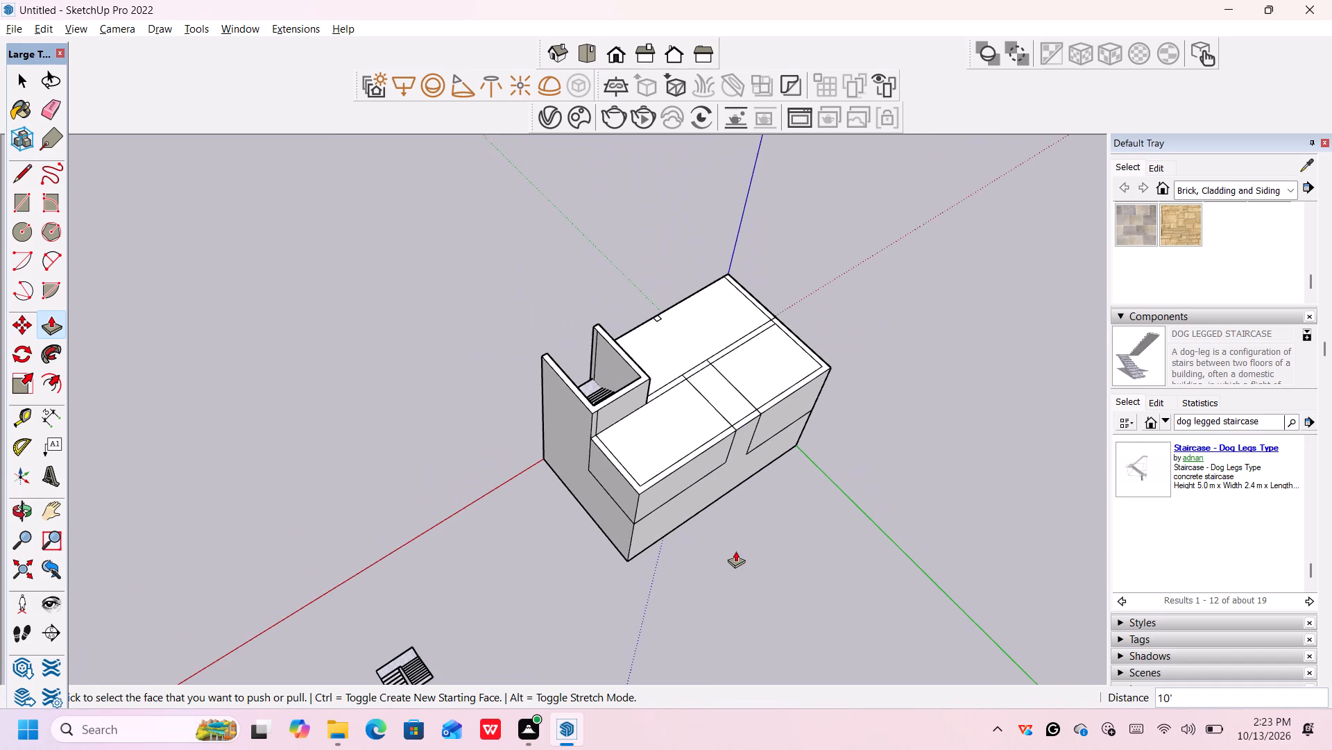
{"action": "middle_click_drag", "start_coordinate": [735, 551], "coordinate": [688, 521]}
{"action": "key", "text": "space"}
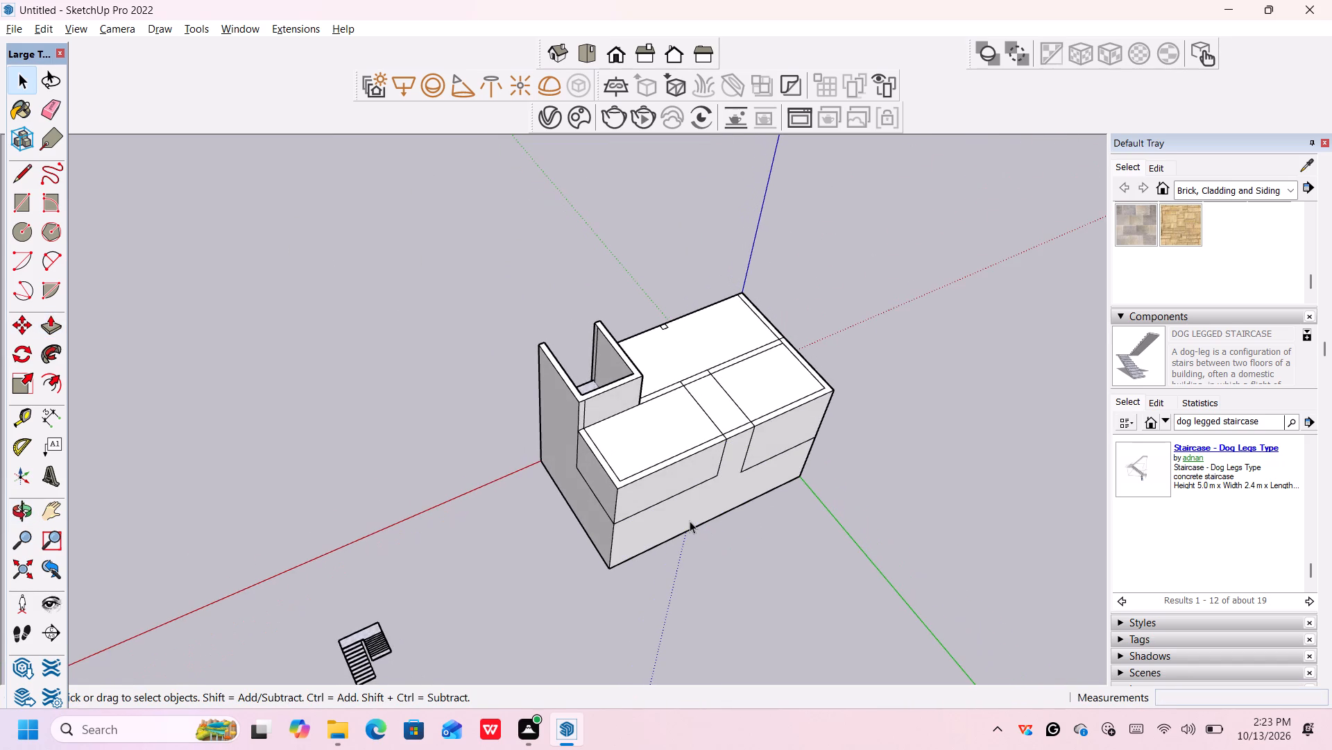
Erase the dividing-wall lines on the roof from the stairwell across the narrow middle panel, including its stairwell-side border.
{"action": "key", "text": "e"}
{"action": "scroll", "coordinate": [697, 374], "scroll_direction": "up", "scroll_amount": 7}
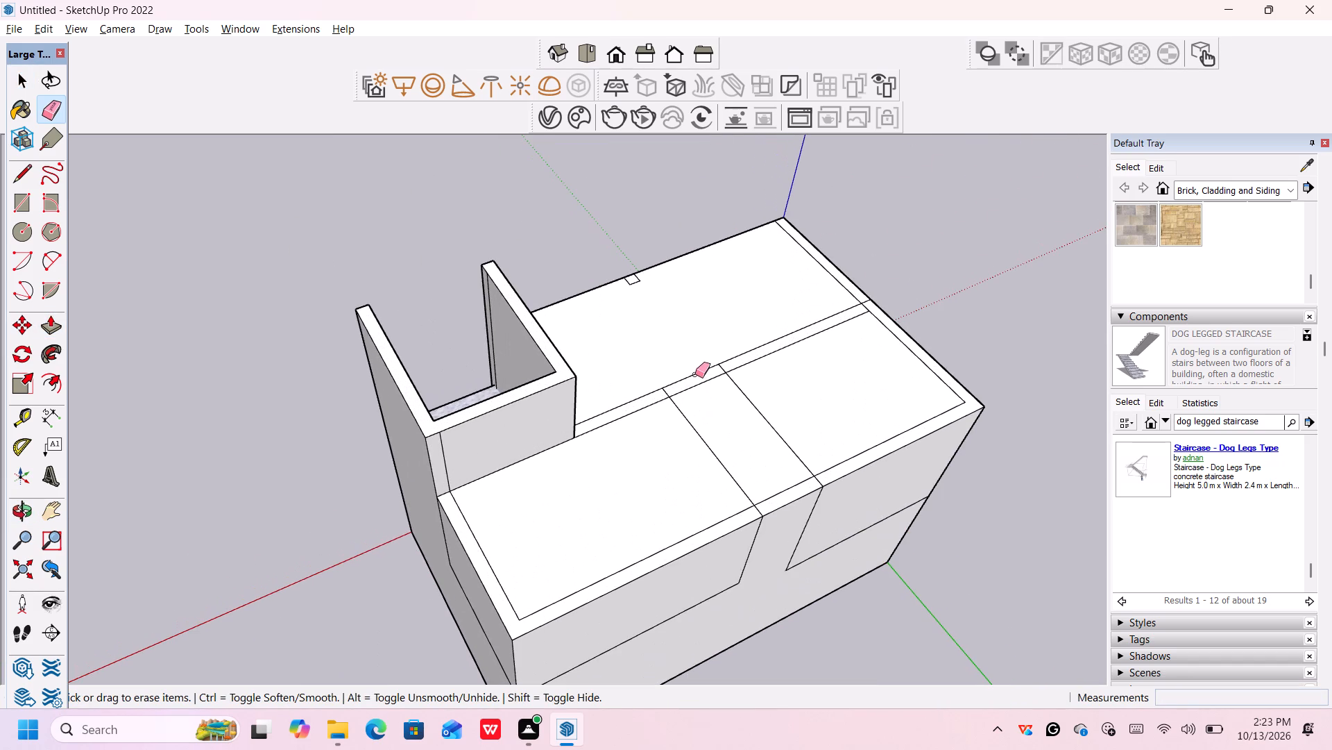
{"action": "left_click", "coordinate": [695, 373]}
{"action": "left_click", "coordinate": [699, 384]}
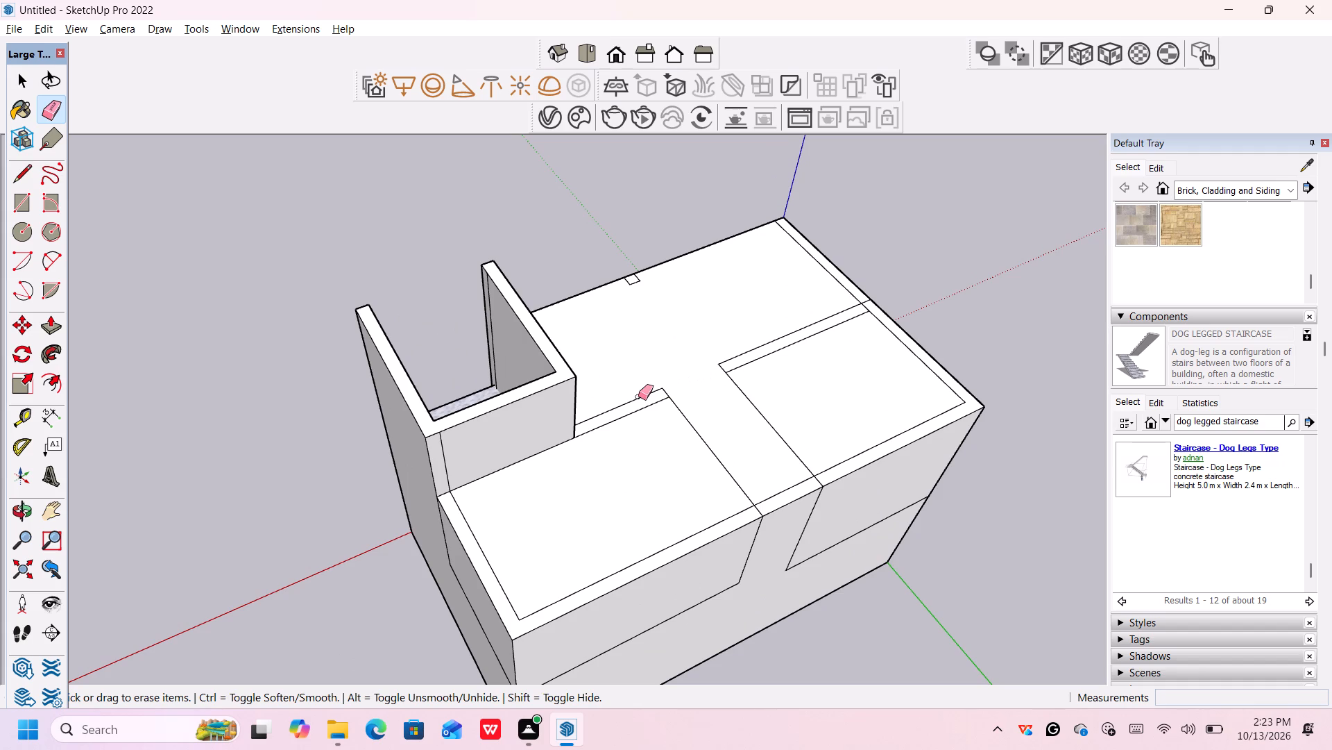
{"action": "left_click", "coordinate": [638, 396]}
{"action": "left_click", "coordinate": [639, 407]}
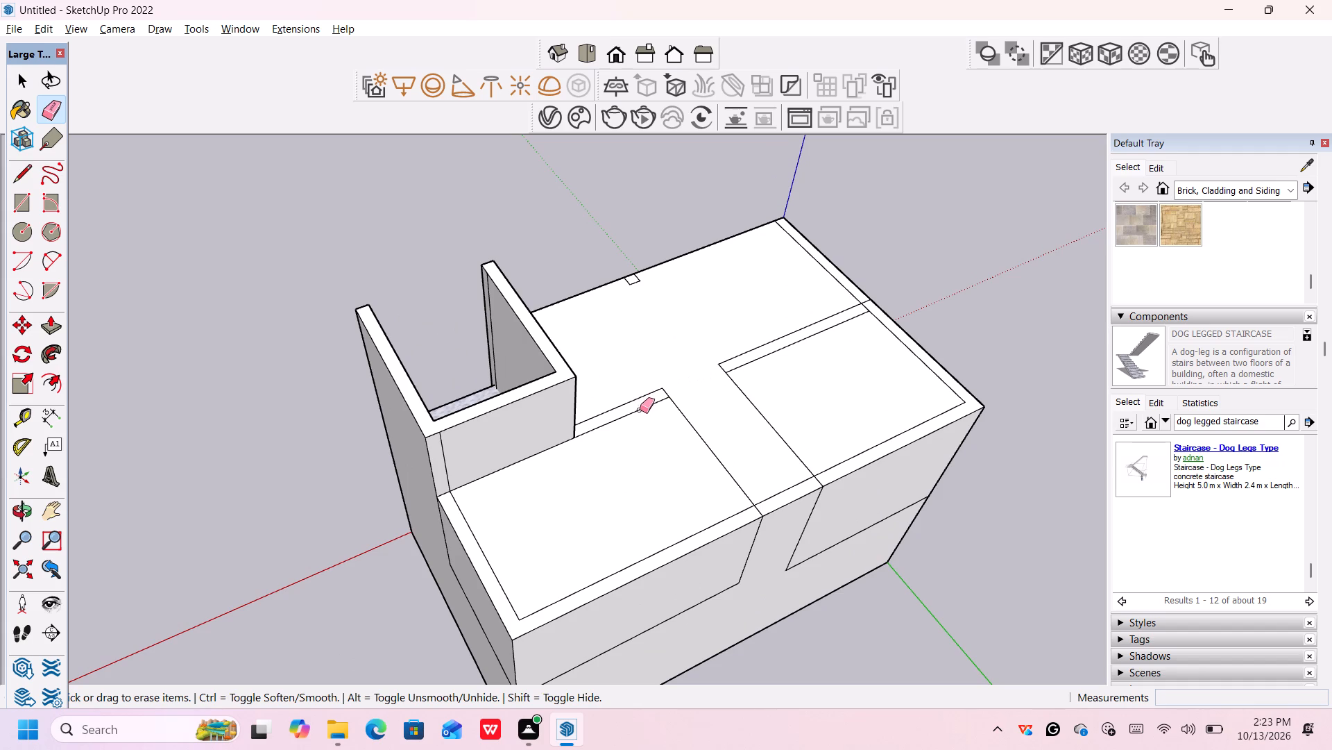
{"action": "left_click", "coordinate": [640, 410]}
{"action": "left_click", "coordinate": [638, 398]}
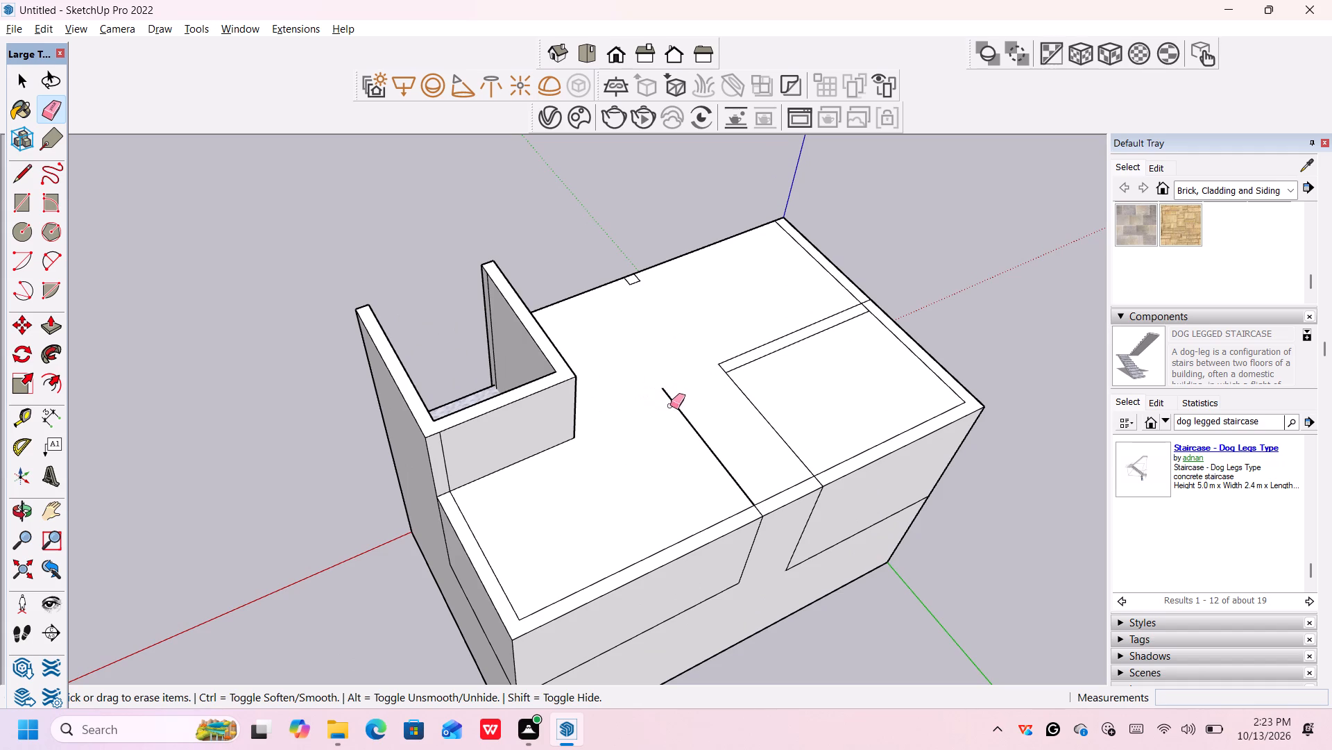
{"action": "left_click", "coordinate": [682, 411]}
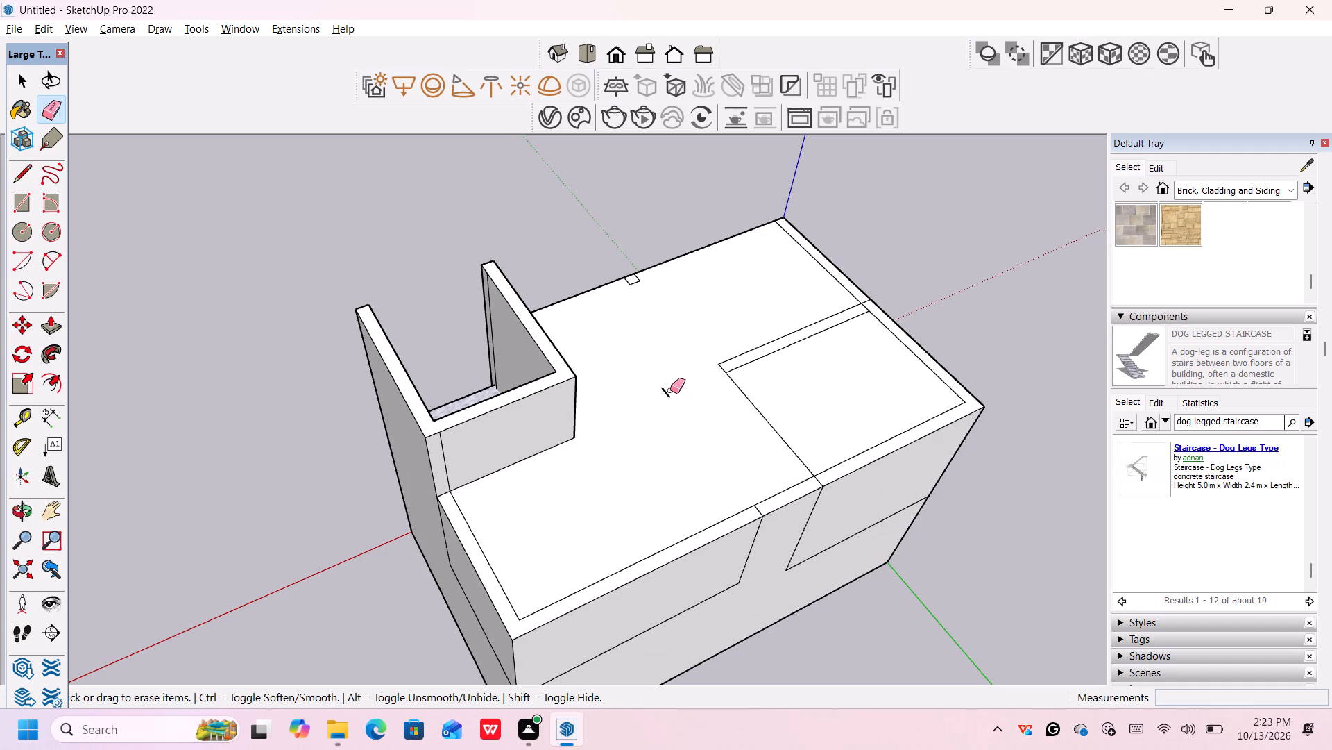
{"action": "left_click", "coordinate": [667, 392]}
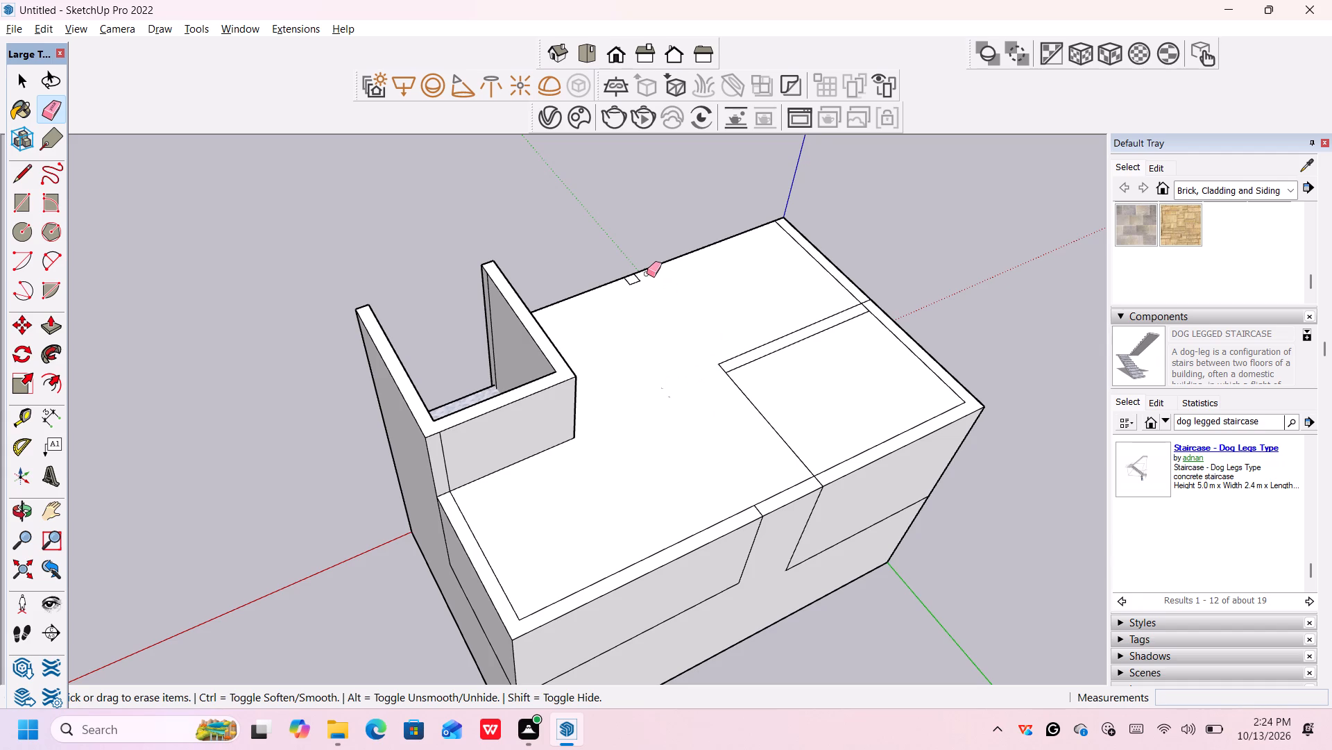
Erase the three lines of the small rectangle at the roof's edge near the green axis.
{"action": "scroll", "coordinate": [644, 272], "scroll_direction": "up", "scroll_amount": 4}
{"action": "scroll", "coordinate": [631, 275], "scroll_direction": "down", "scroll_amount": 1}
{"action": "scroll", "coordinate": [631, 274], "scroll_direction": "up", "scroll_amount": 7}
{"action": "left_click", "coordinate": [640, 280]}
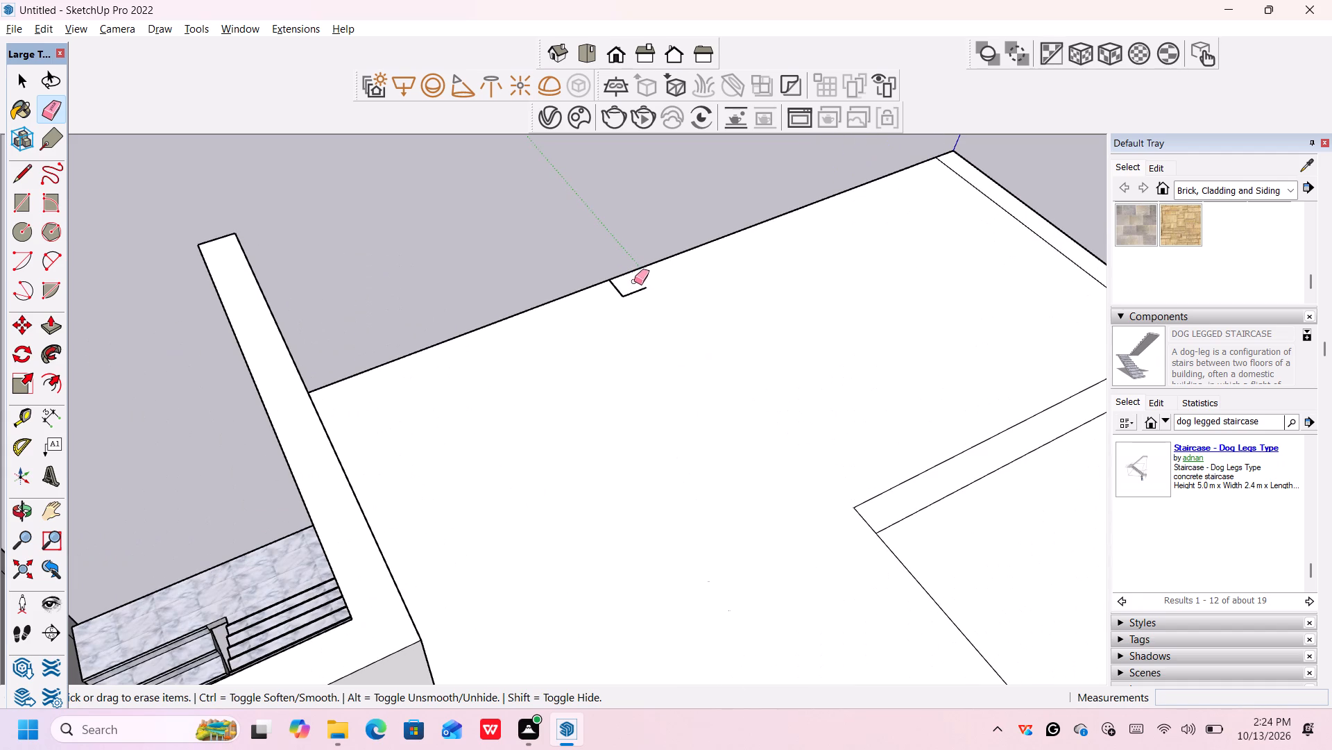
{"action": "left_click", "coordinate": [616, 285]}
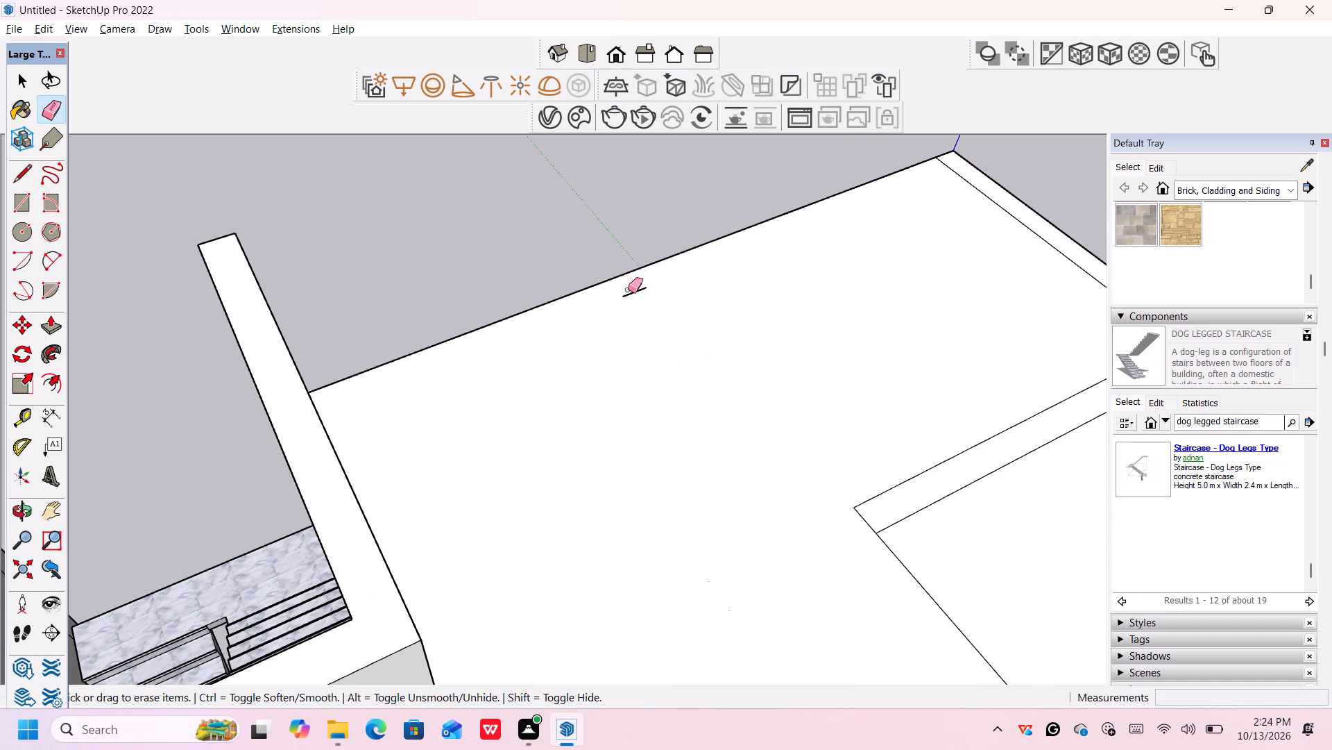
{"action": "left_click", "coordinate": [630, 293]}
Erase the remaining dividing-wall lines on the roof around the rear corner room, including the leftover short stub.
{"action": "scroll", "coordinate": [780, 352], "scroll_direction": "down", "scroll_amount": 6}
{"action": "scroll", "coordinate": [837, 406], "scroll_direction": "down", "scroll_amount": 2}
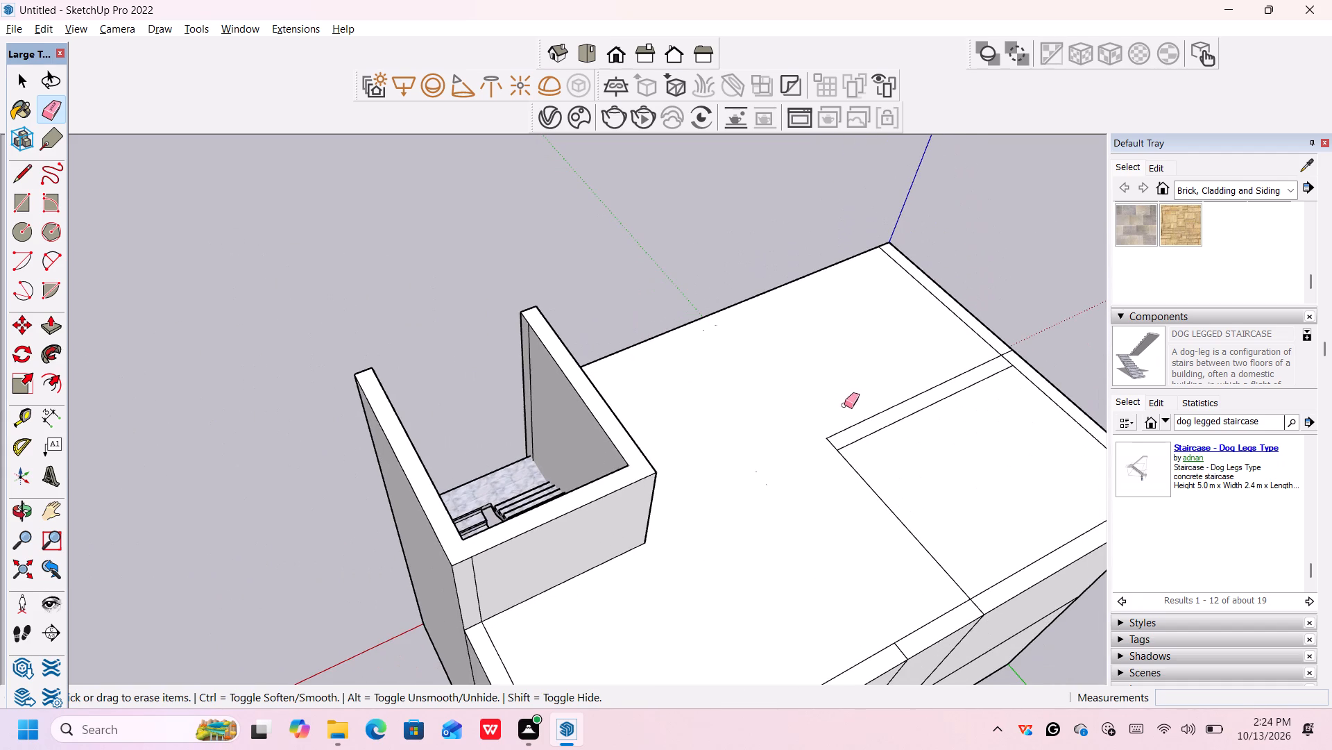
{"action": "left_click", "coordinate": [866, 419]}
{"action": "left_click", "coordinate": [873, 432]}
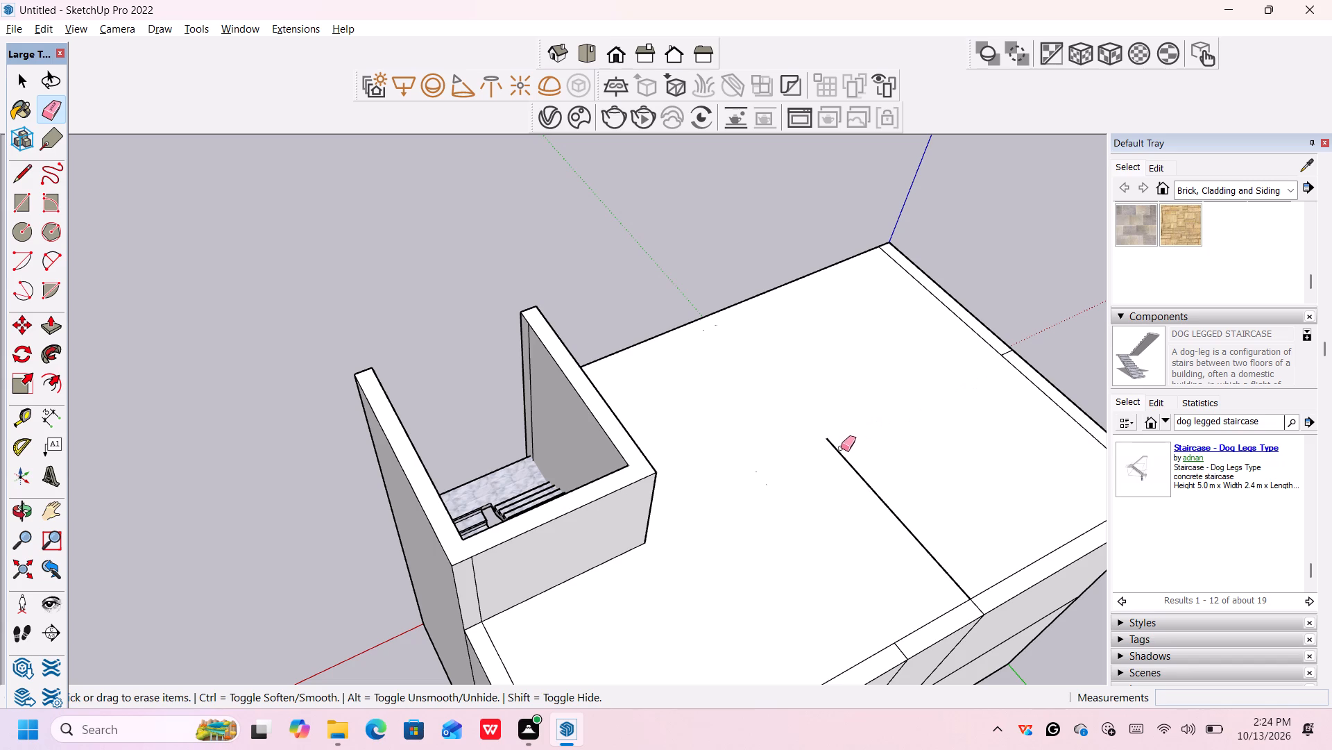
{"action": "left_click", "coordinate": [839, 453]}
{"action": "scroll", "coordinate": [852, 481], "scroll_direction": "down", "scroll_amount": 6}
{"action": "scroll", "coordinate": [852, 477], "scroll_direction": "up", "scroll_amount": 5}
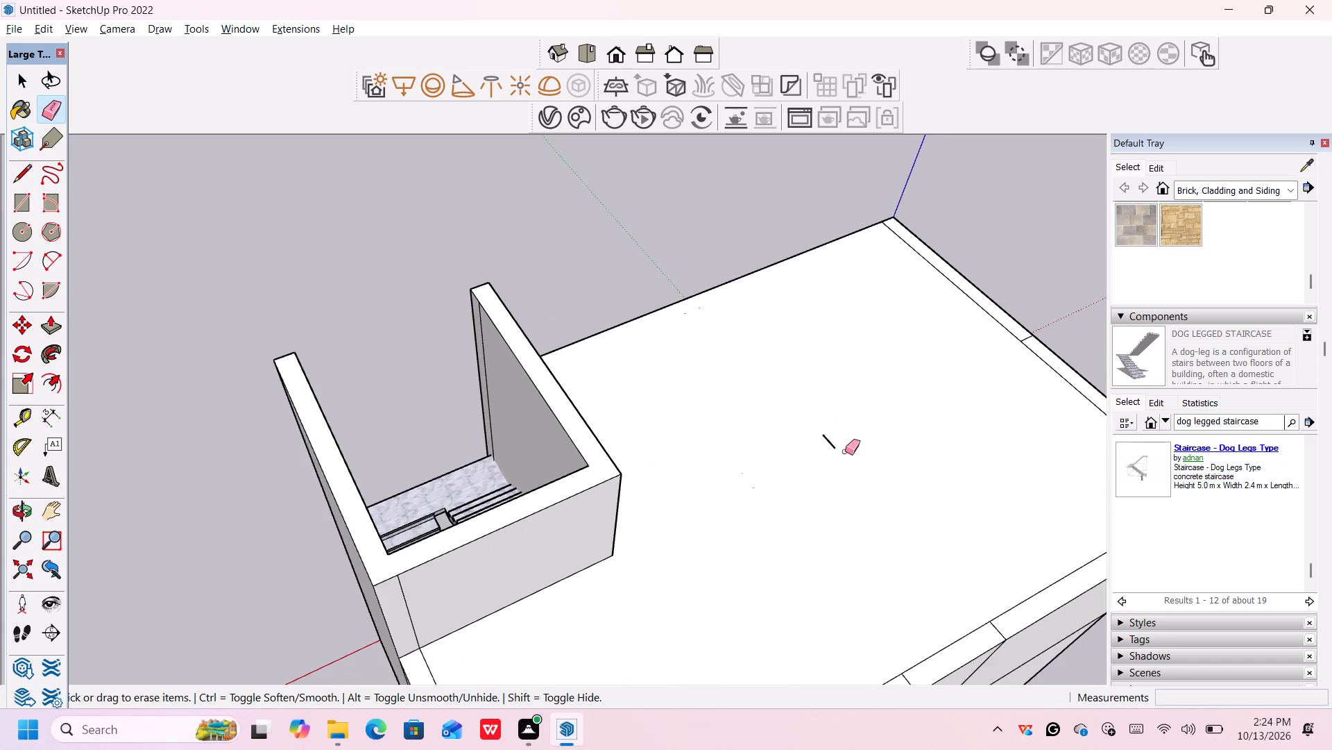
{"action": "scroll", "coordinate": [845, 451], "scroll_direction": "up", "scroll_amount": 1}
{"action": "left_click", "coordinate": [828, 441]}
Erase the three short seam lines crossing the perimeter wall tops, two on the long wall and one on the end wall.
{"action": "scroll", "coordinate": [840, 454], "scroll_direction": "down", "scroll_amount": 7}
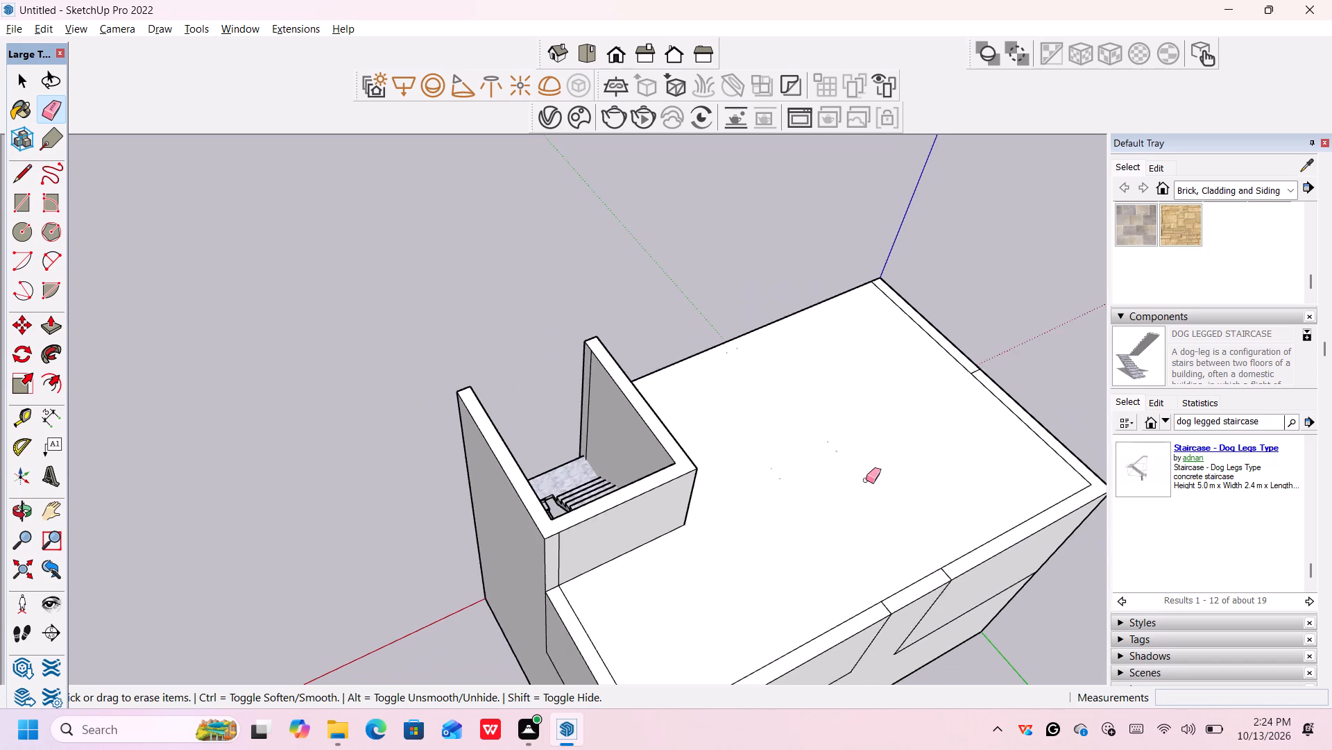
{"action": "scroll", "coordinate": [867, 481], "scroll_direction": "down", "scroll_amount": 4}
{"action": "scroll", "coordinate": [913, 554], "scroll_direction": "up", "scroll_amount": 1}
{"action": "scroll", "coordinate": [913, 556], "scroll_direction": "down", "scroll_amount": 1}
{"action": "scroll", "coordinate": [913, 558], "scroll_direction": "up", "scroll_amount": 6}
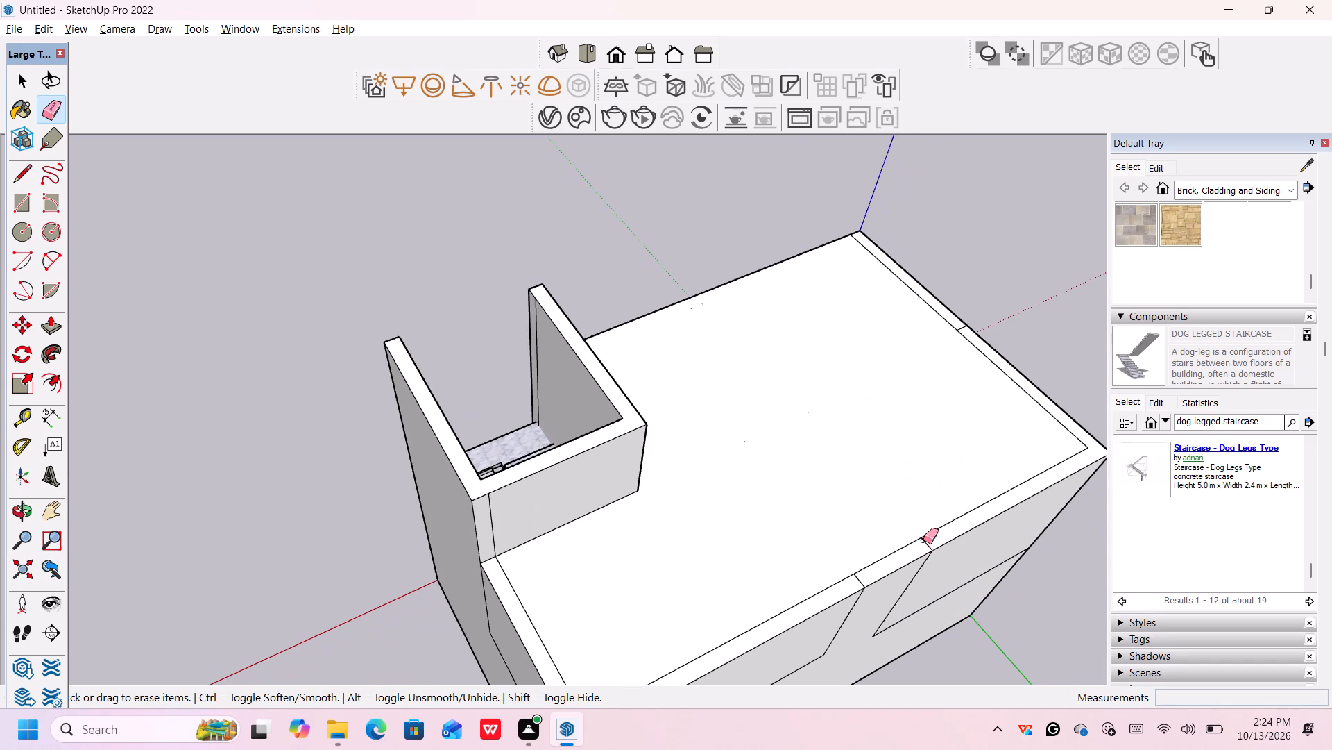
{"action": "left_click", "coordinate": [923, 540]}
{"action": "left_click", "coordinate": [859, 579]}
{"action": "scroll", "coordinate": [891, 502], "scroll_direction": "down", "scroll_amount": 4}
{"action": "middle_click_drag", "start_coordinate": [891, 502], "coordinate": [873, 492], "text": "shift"}
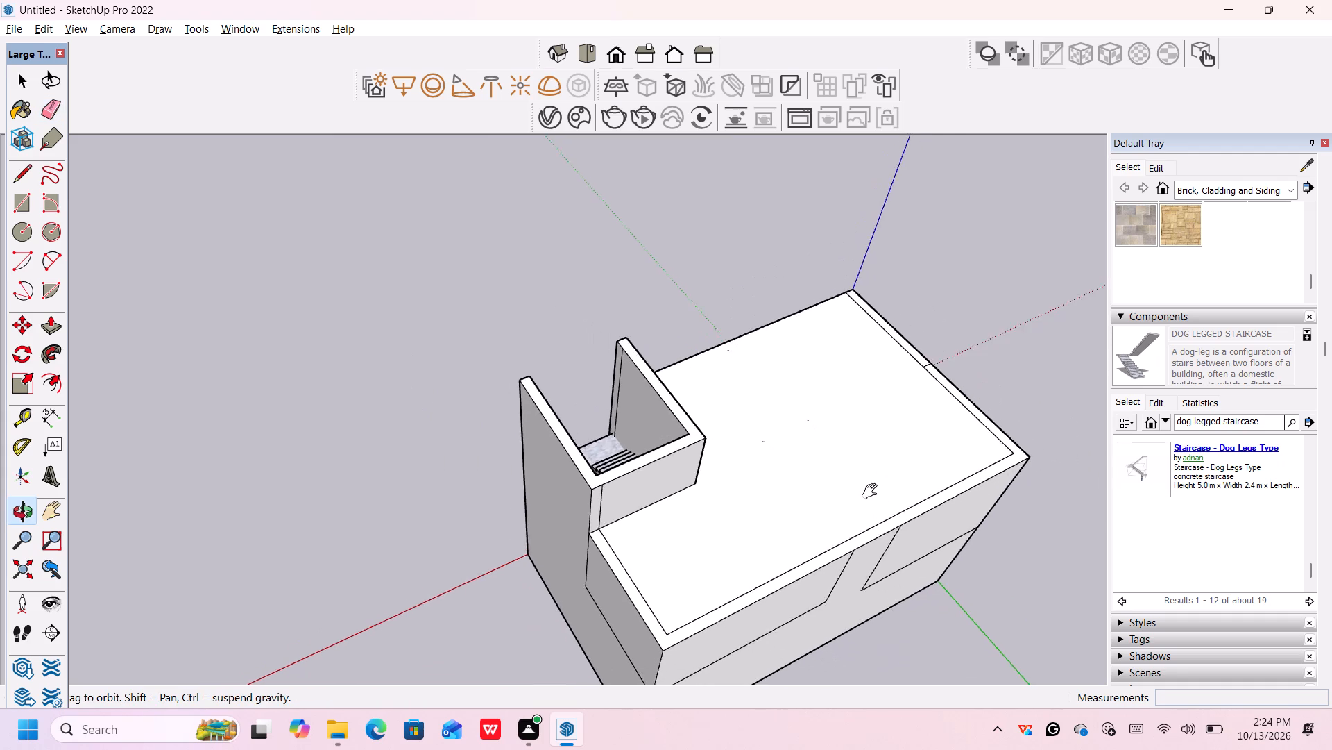
{"action": "middle_click_drag", "start_coordinate": [873, 492], "coordinate": [578, 418], "text": "shift"}
{"action": "scroll", "coordinate": [581, 417], "scroll_direction": "up", "scroll_amount": 1}
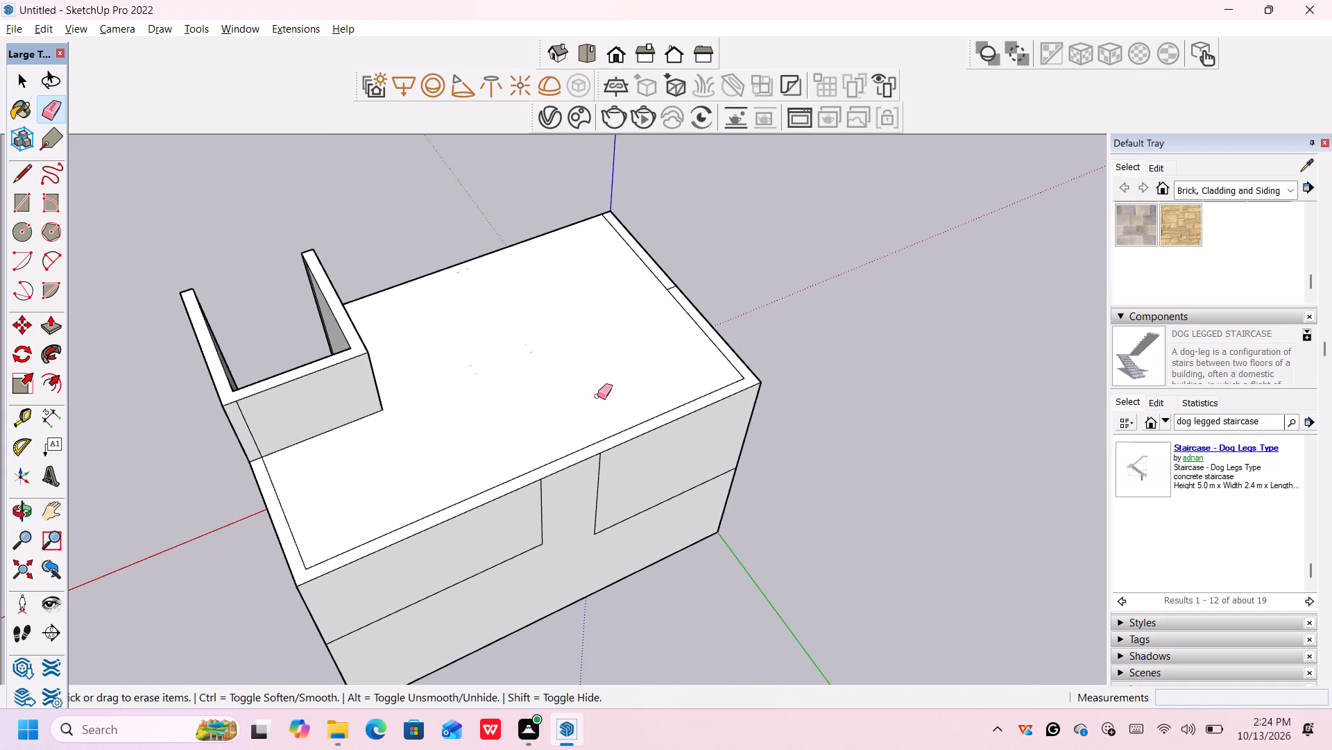
{"action": "scroll", "coordinate": [650, 337], "scroll_direction": "up", "scroll_amount": 3}
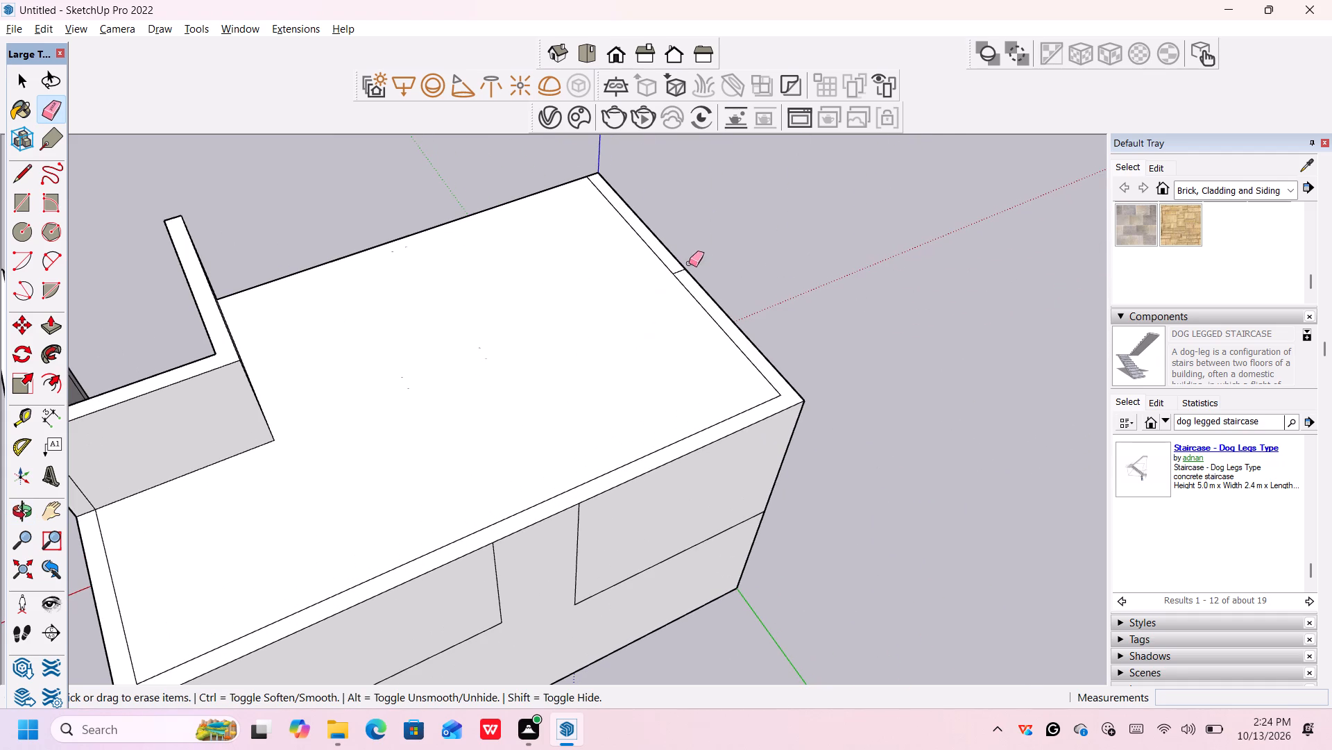
{"action": "left_click", "coordinate": [680, 270]}
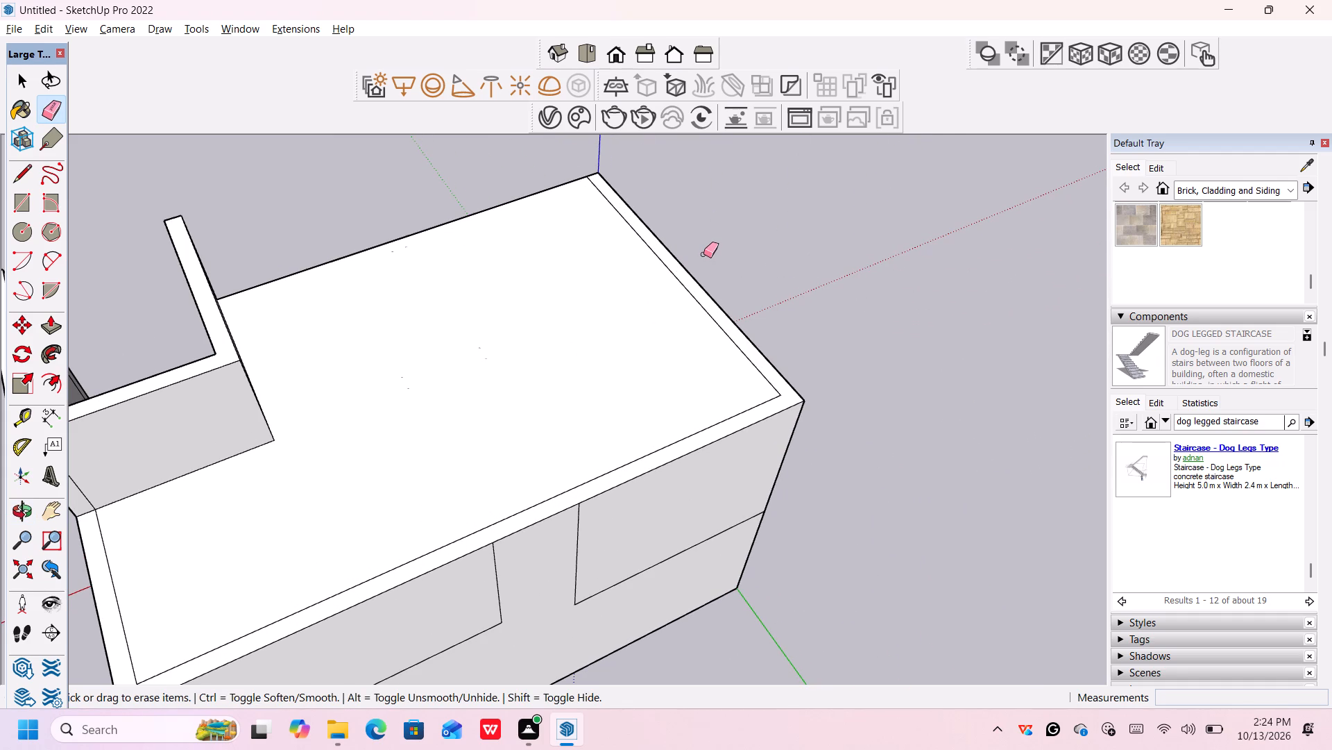
{"action": "scroll", "coordinate": [703, 254], "scroll_direction": "down", "scroll_amount": 2}
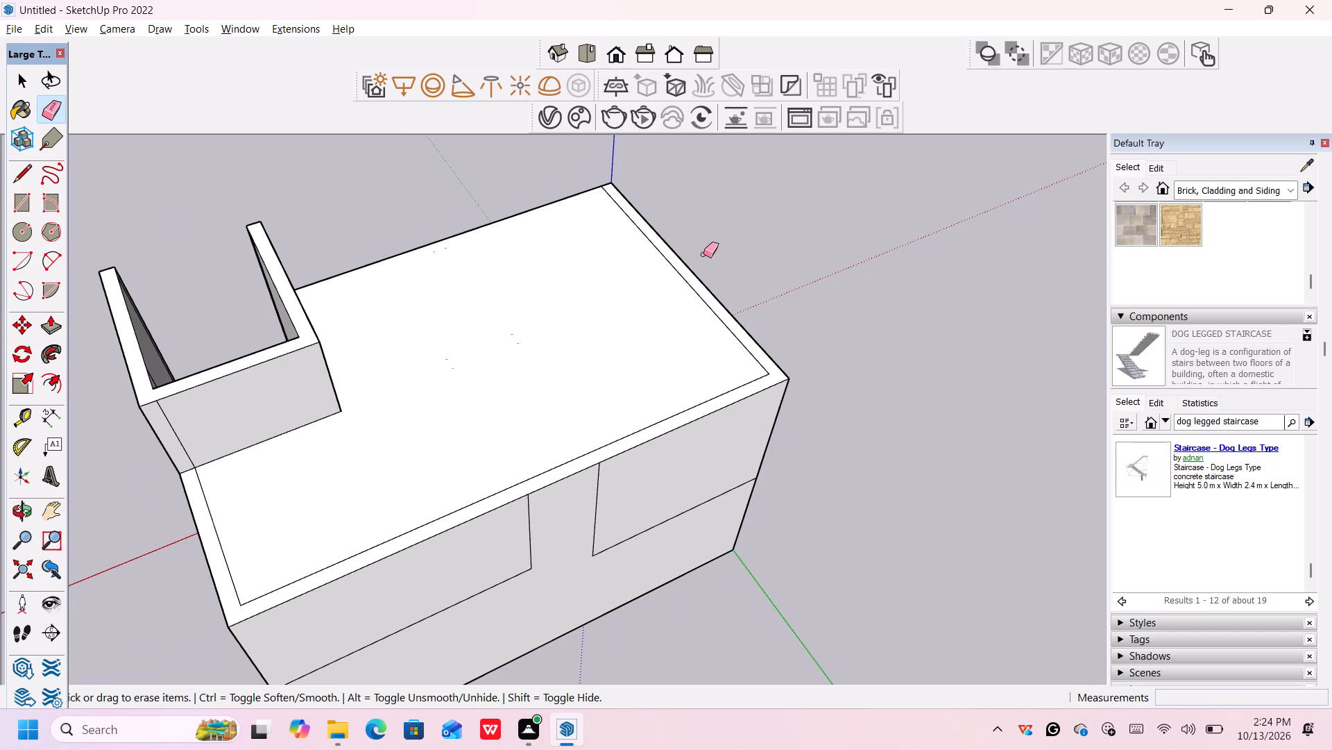
{"action": "scroll", "coordinate": [703, 254], "scroll_direction": "down", "scroll_amount": 3}
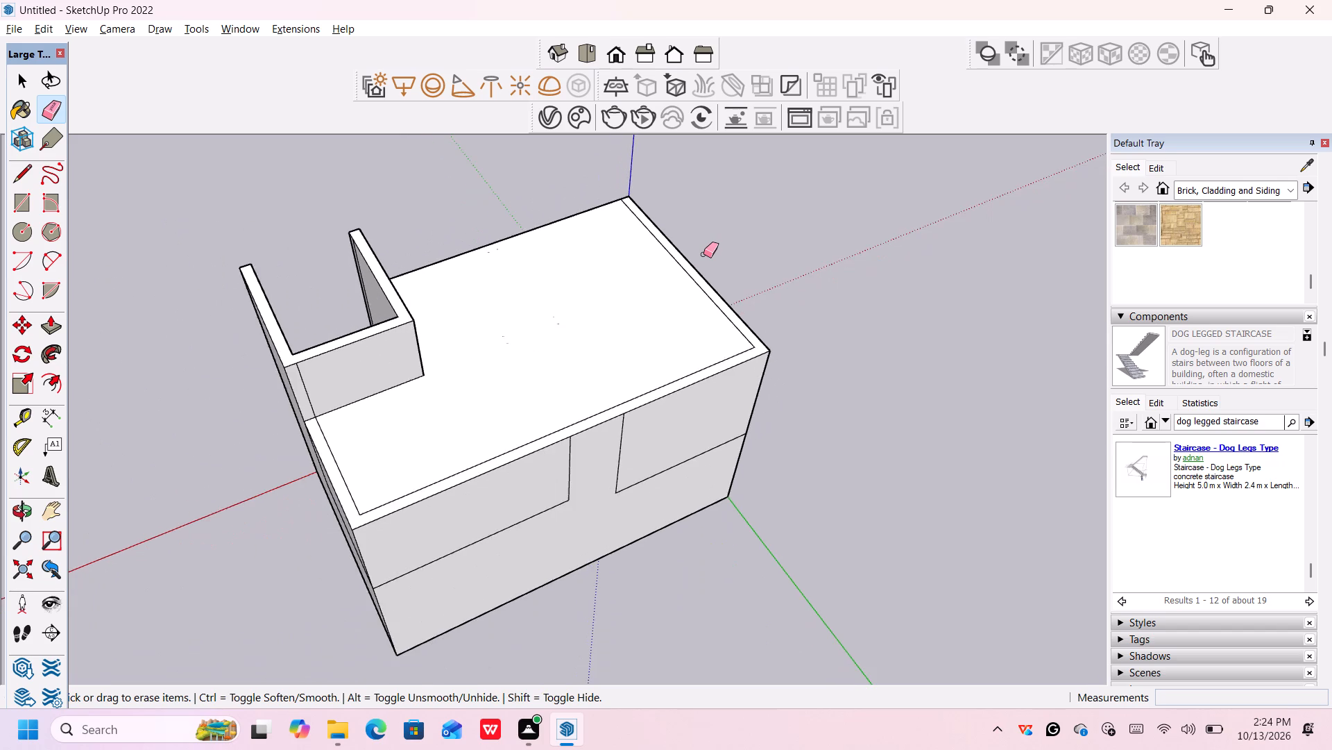
{"action": "scroll", "coordinate": [703, 254], "scroll_direction": "down", "scroll_amount": 4}
{"action": "scroll", "coordinate": [703, 254], "scroll_direction": "up", "scroll_amount": 2}
{"action": "key", "text": "space"}
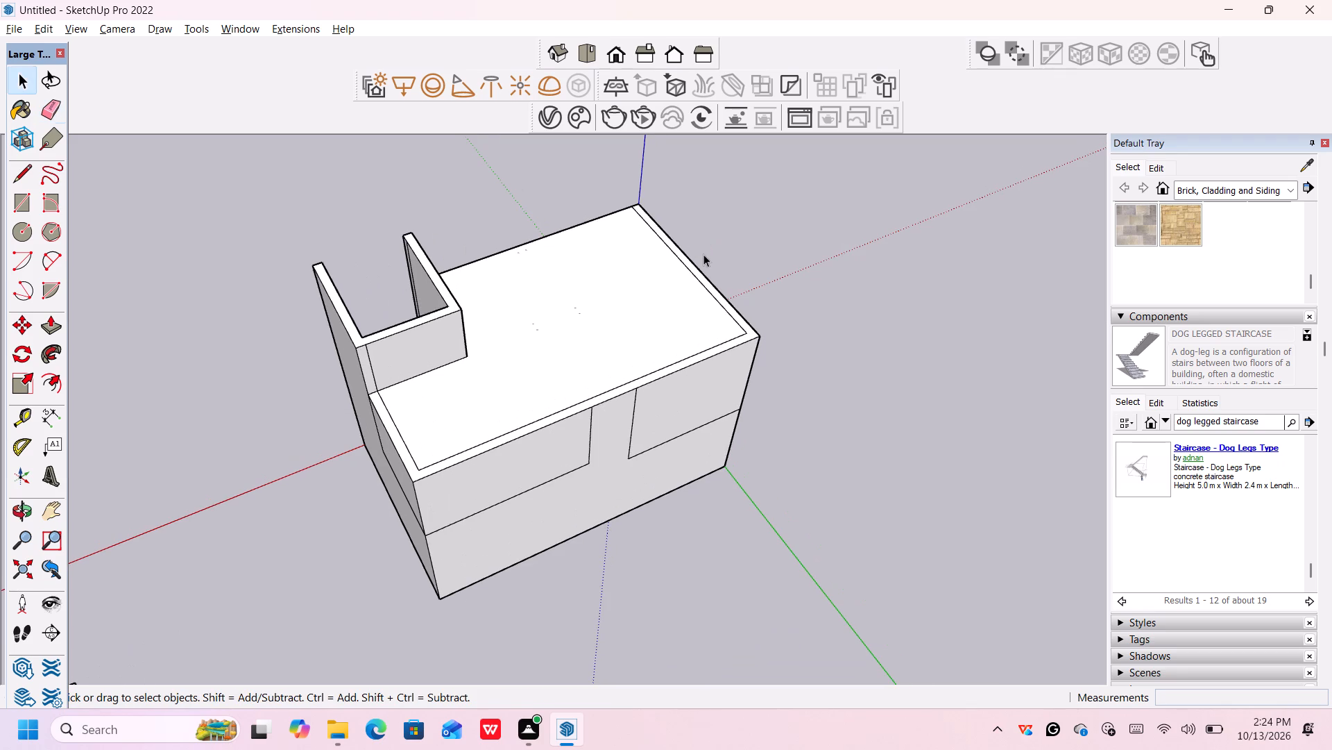
Erase the two vertical and two horizontal seam lines on the outer face of the long rear wall.
{"action": "scroll", "coordinate": [703, 252], "scroll_direction": "down", "scroll_amount": 1}
{"action": "middle_click_drag", "start_coordinate": [704, 250], "coordinate": [721, 303]}
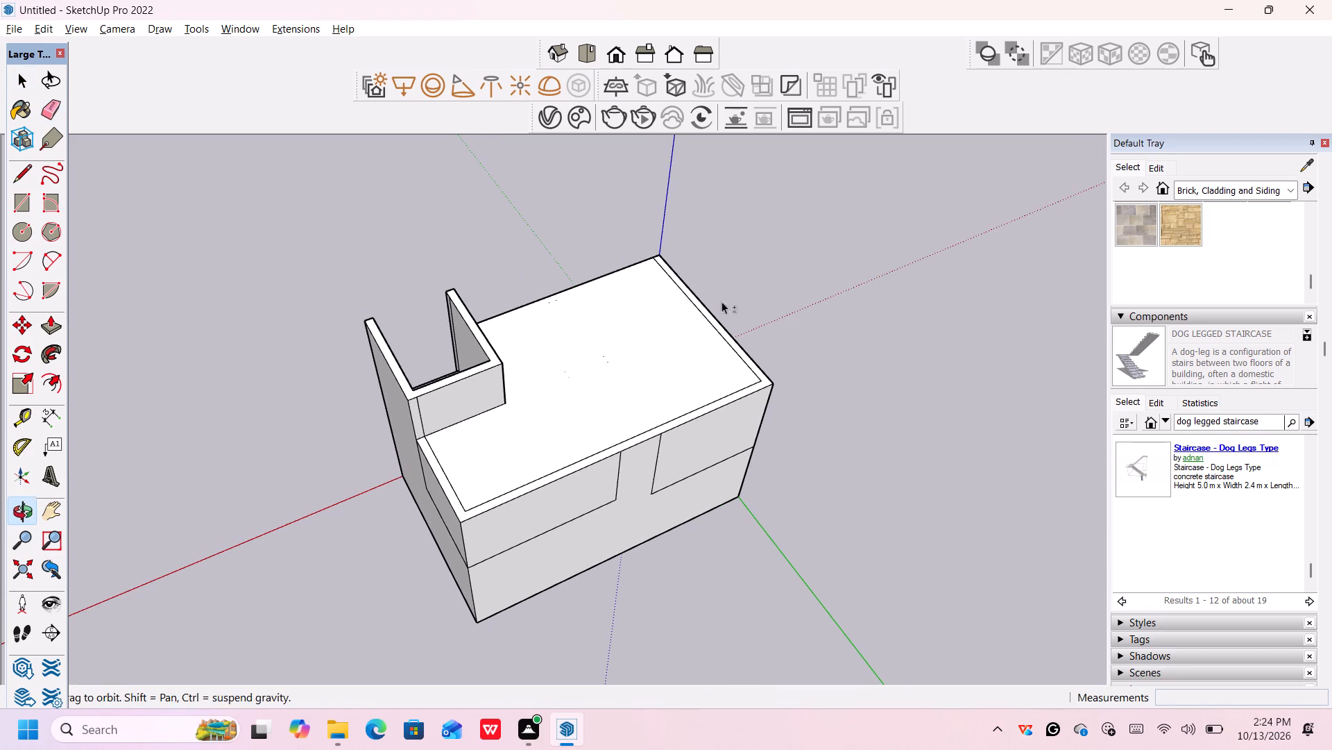
{"action": "middle_click_drag", "start_coordinate": [717, 509], "coordinate": [765, 476]}
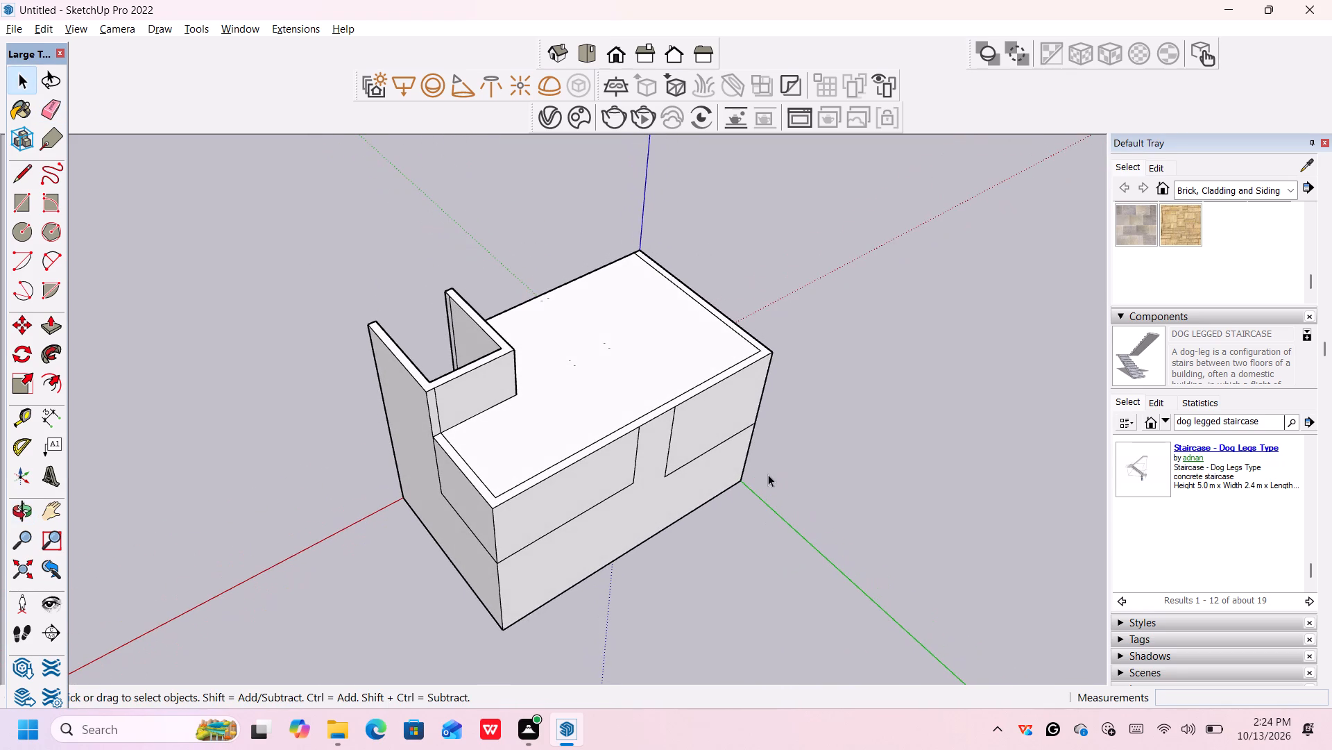
{"action": "key", "text": "e"}
{"action": "scroll", "coordinate": [697, 444], "scroll_direction": "up", "scroll_amount": 10}
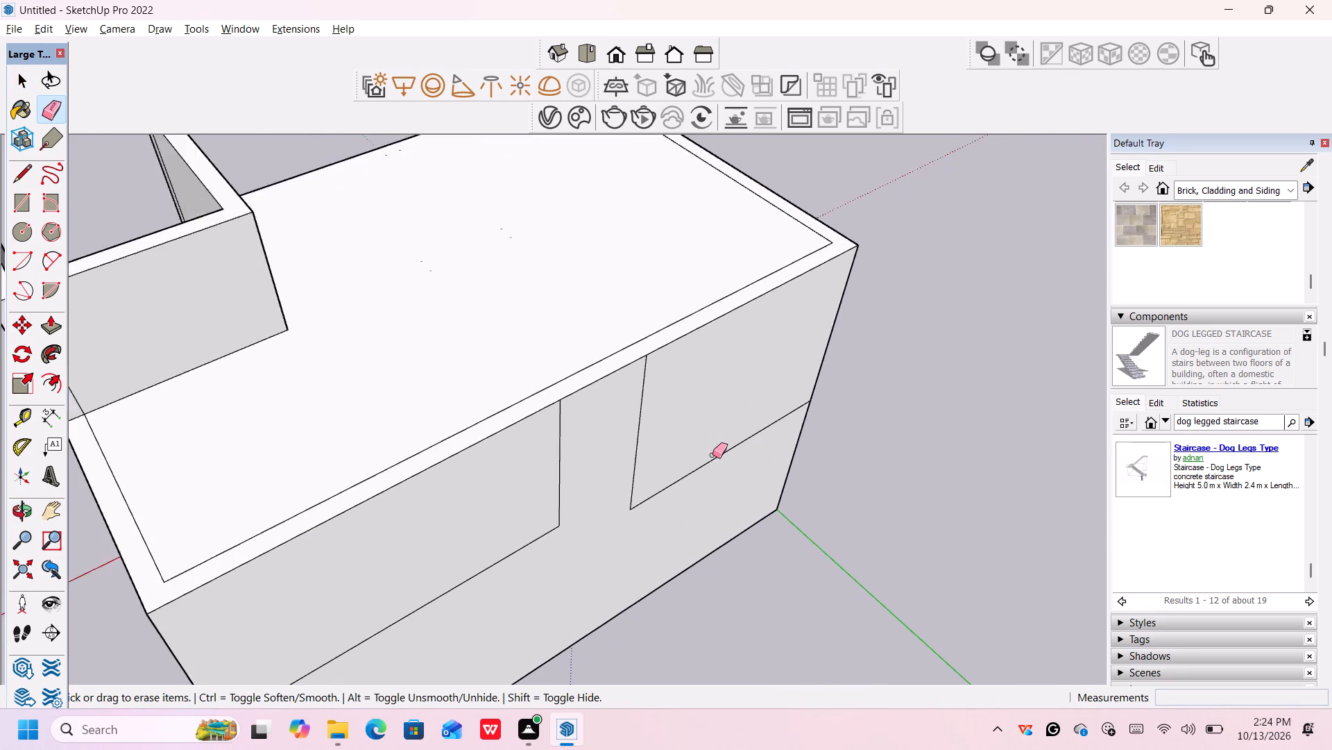
{"action": "scroll", "coordinate": [712, 455], "scroll_direction": "up", "scroll_amount": 4}
{"action": "left_click", "coordinate": [717, 460]}
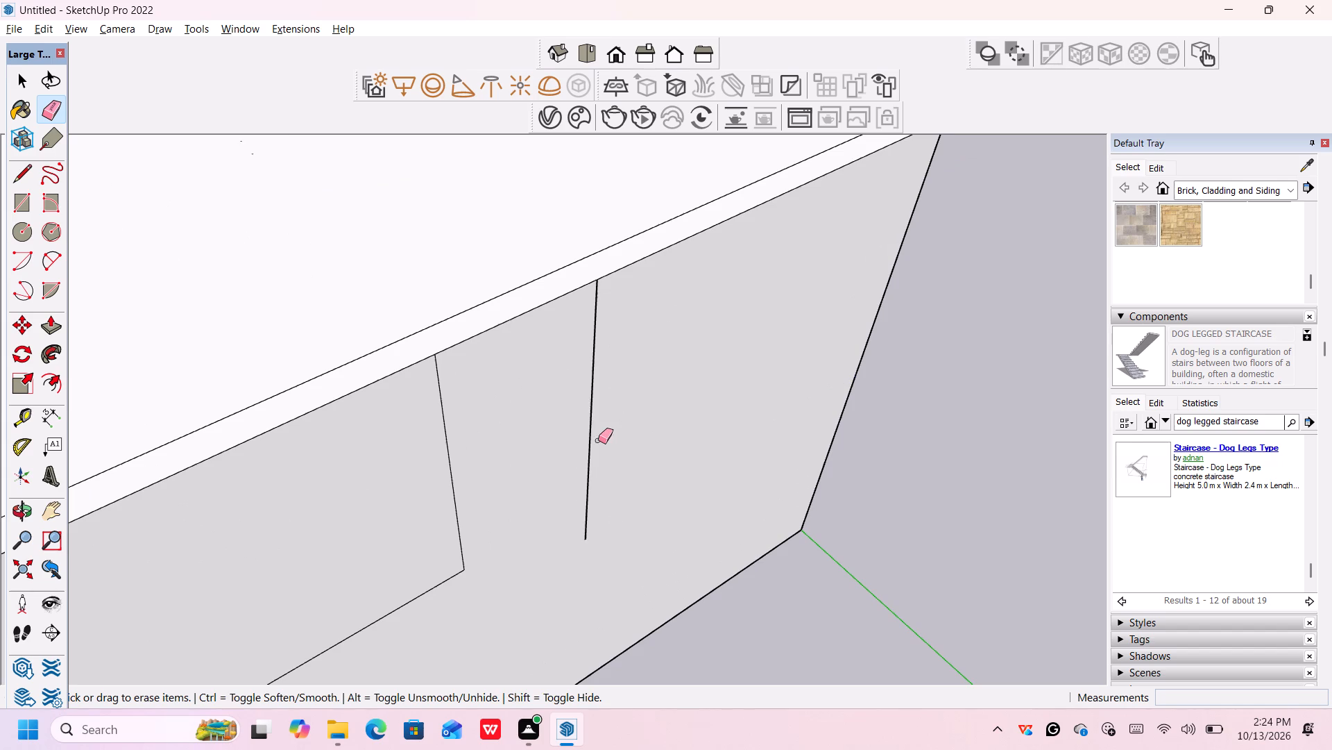
{"action": "left_click", "coordinate": [590, 430]}
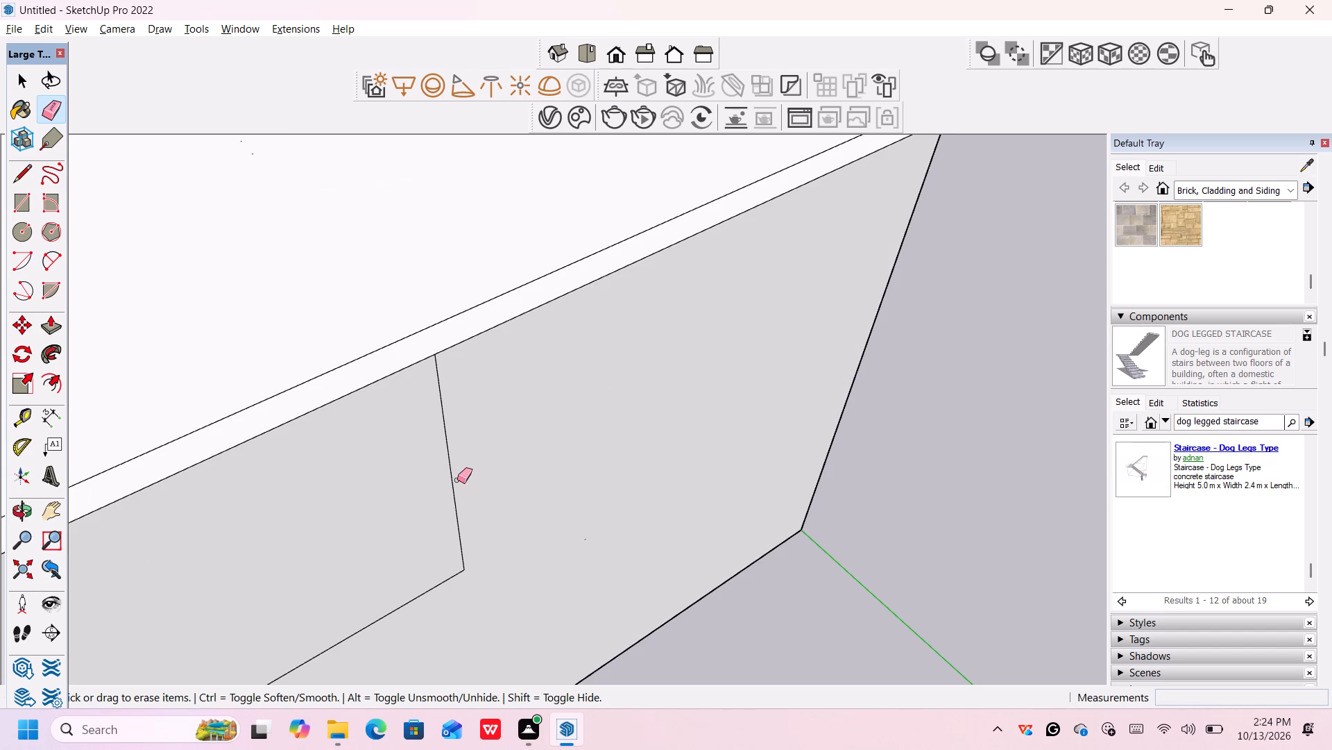
{"action": "left_click", "coordinate": [451, 475]}
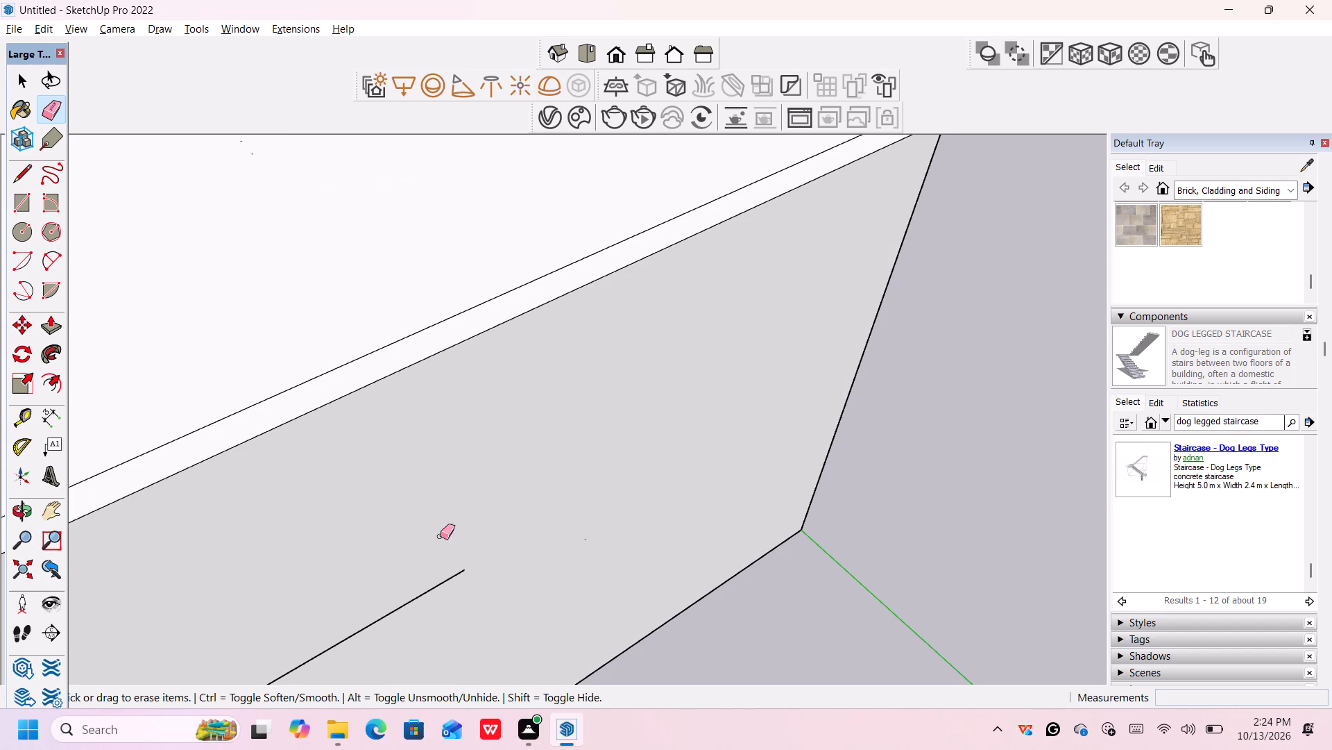
{"action": "left_click", "coordinate": [434, 587]}
Erase the horizontal and vertical seam lines on the end wall's outer face beside the stairwell.
{"action": "scroll", "coordinate": [480, 540], "scroll_direction": "down", "scroll_amount": 10}
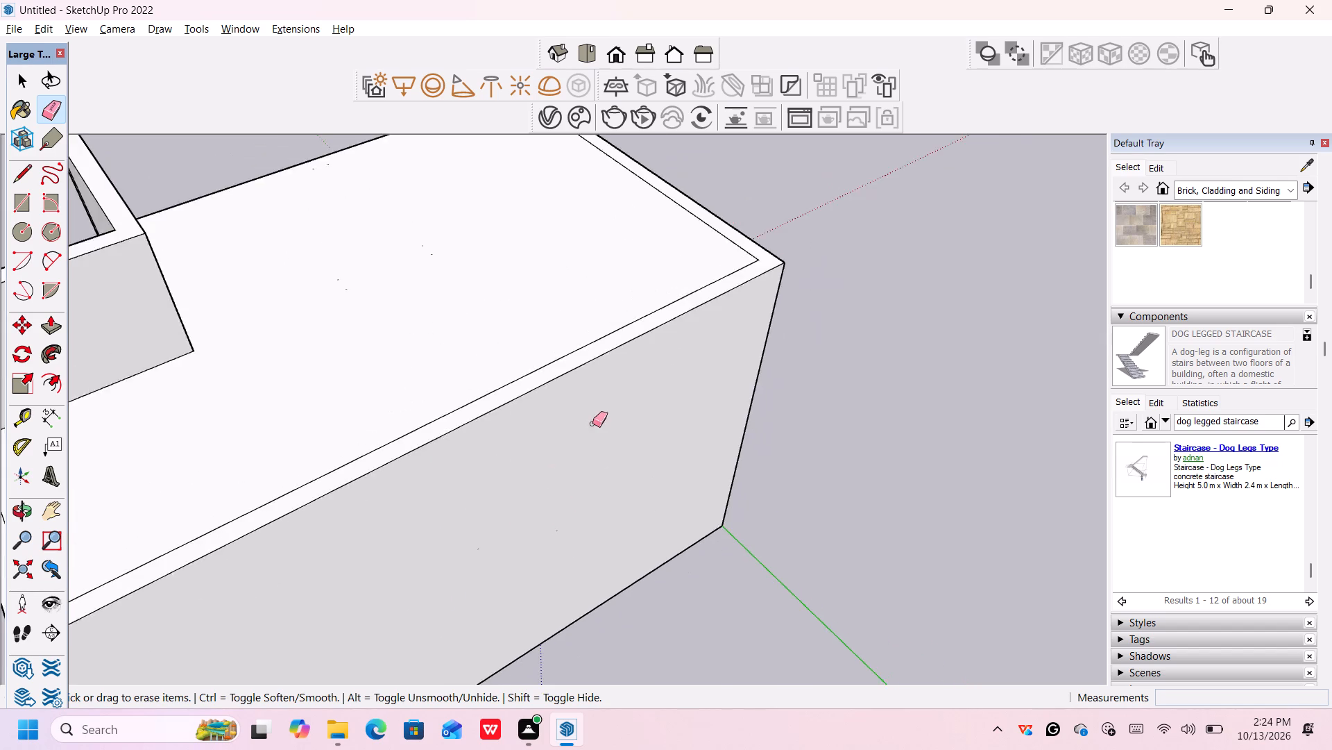
{"action": "scroll", "coordinate": [592, 424], "scroll_direction": "down", "scroll_amount": 14}
{"action": "middle_click_drag", "start_coordinate": [298, 556], "coordinate": [775, 473]}
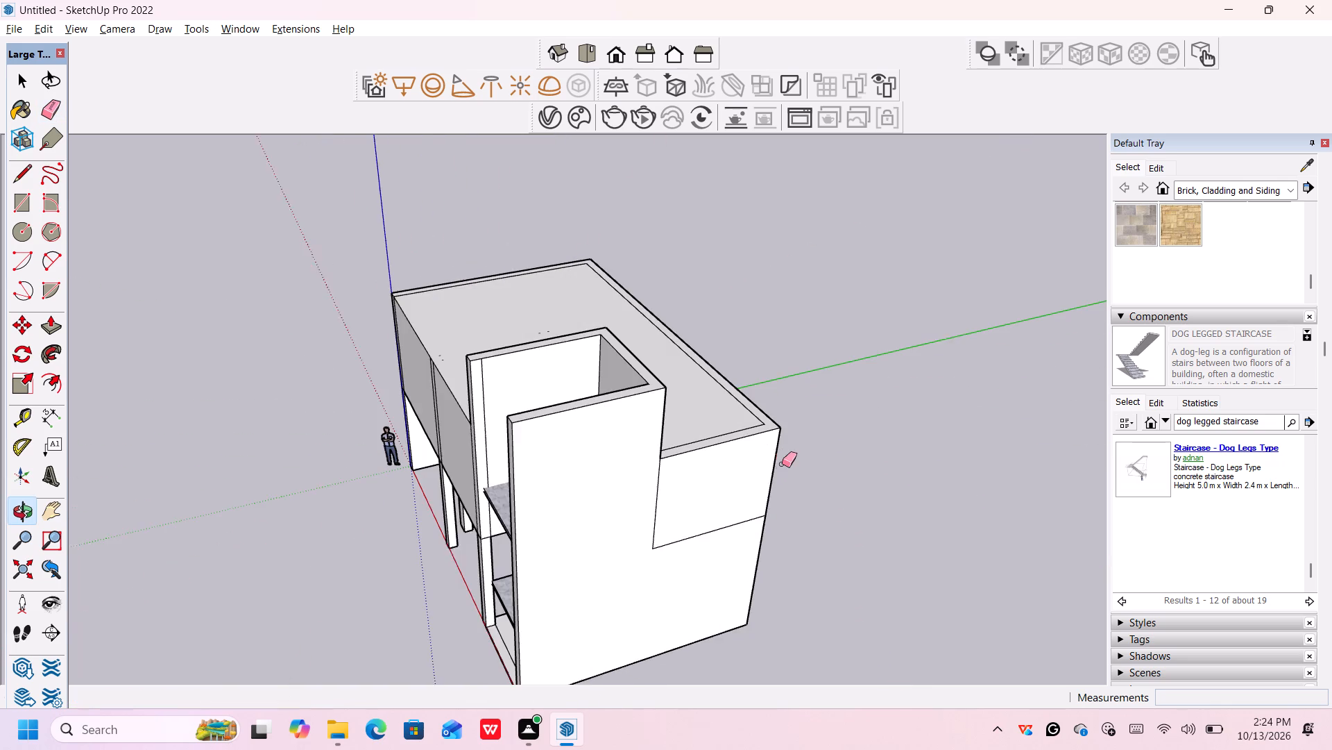
{"action": "middle_click_drag", "start_coordinate": [676, 543], "coordinate": [805, 519]}
{"action": "scroll", "coordinate": [766, 510], "scroll_direction": "up", "scroll_amount": 4}
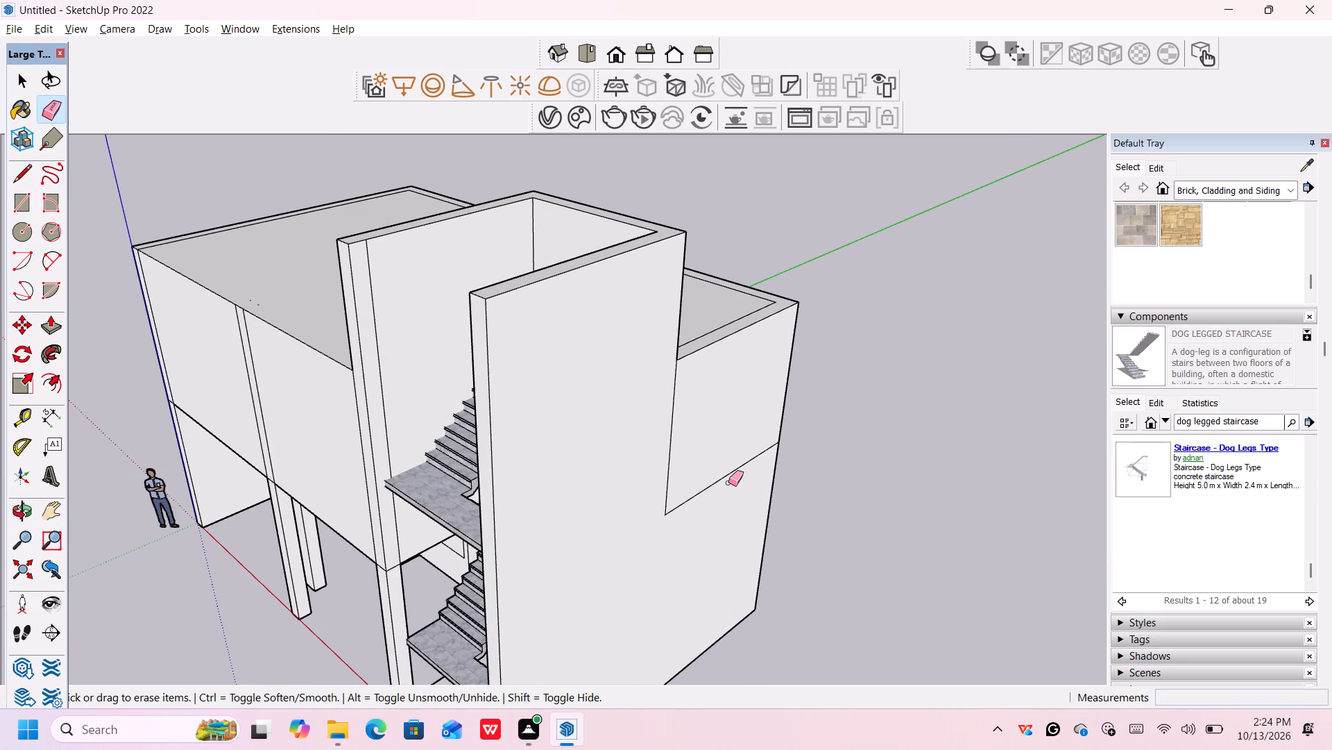
{"action": "left_click", "coordinate": [726, 481]}
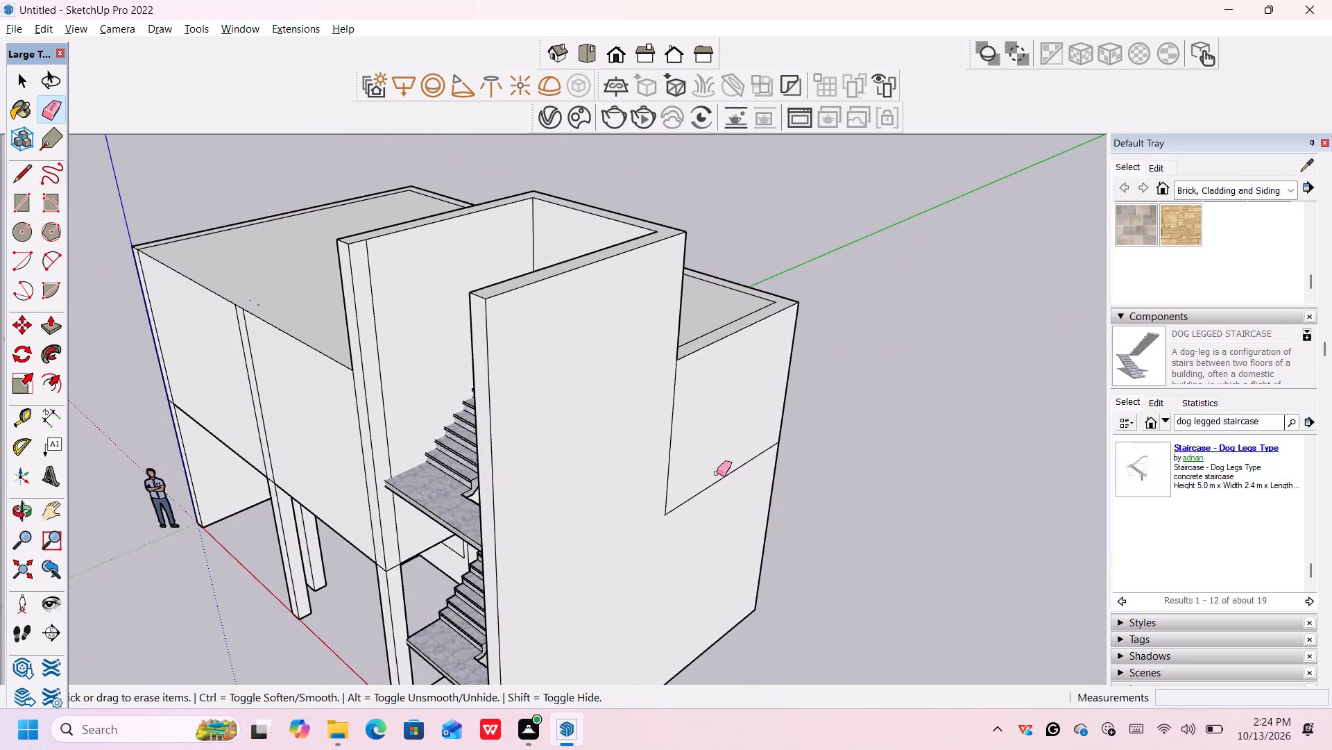
{"action": "left_click", "coordinate": [721, 480]}
{"action": "left_click", "coordinate": [667, 456]}
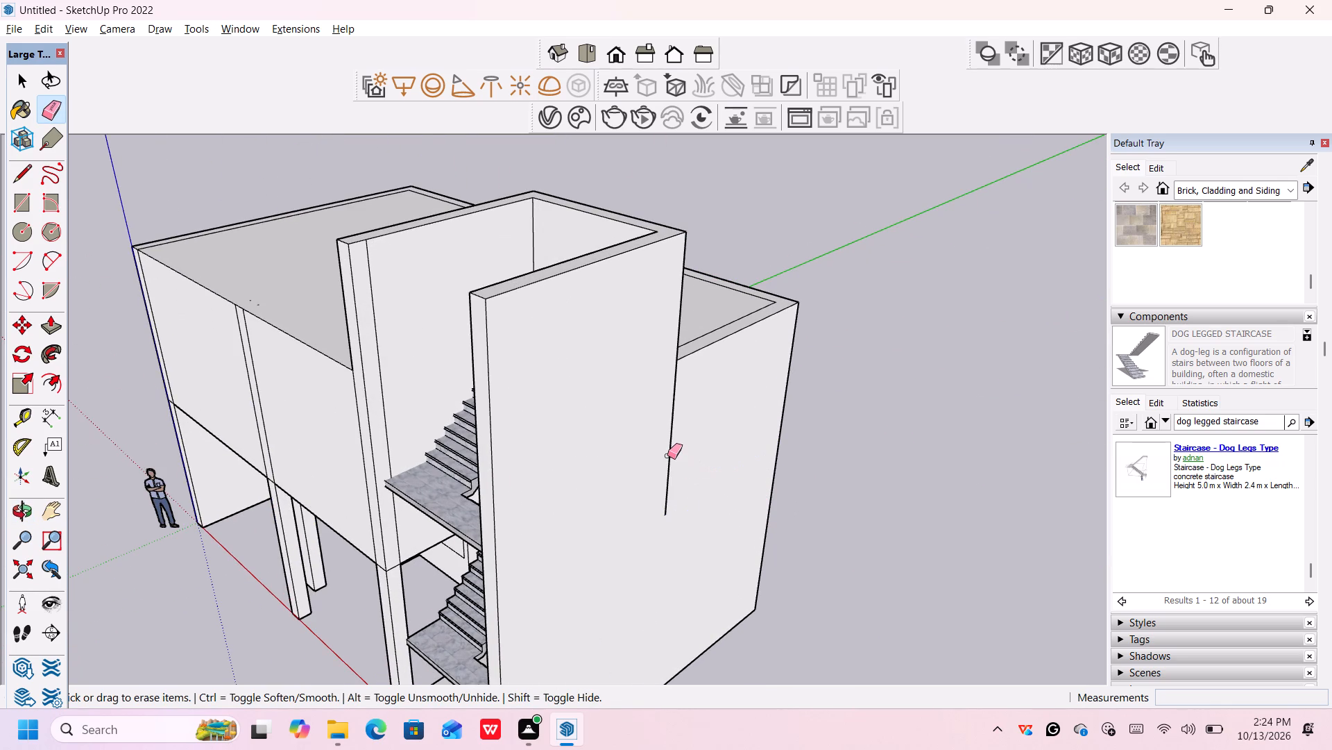
{"action": "left_click", "coordinate": [670, 455]}
Erase the three vertical seam lines on the upper storey's front wall, two near the middle and one beside the blue-axis corner.
{"action": "scroll", "coordinate": [674, 453], "scroll_direction": "down", "scroll_amount": 15}
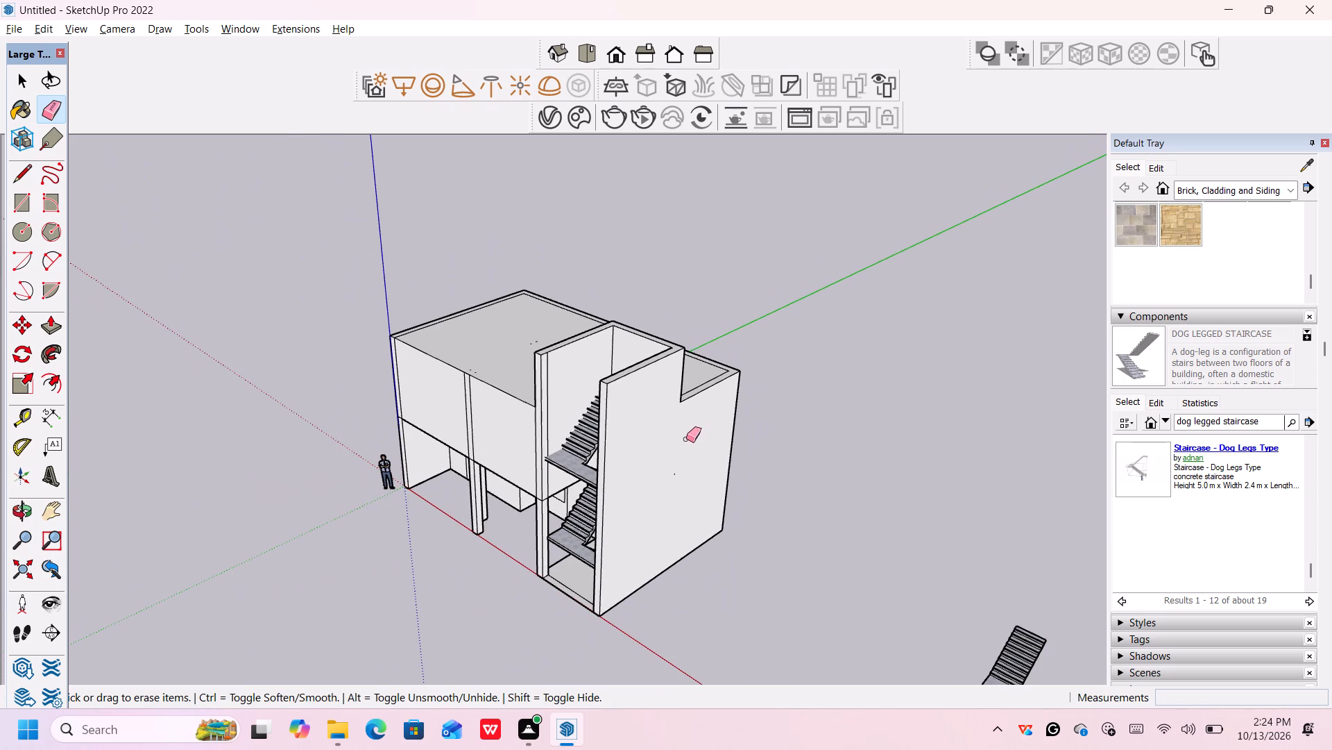
{"action": "middle_click_drag", "start_coordinate": [504, 615], "coordinate": [861, 587]}
{"action": "scroll", "coordinate": [497, 469], "scroll_direction": "up", "scroll_amount": 2}
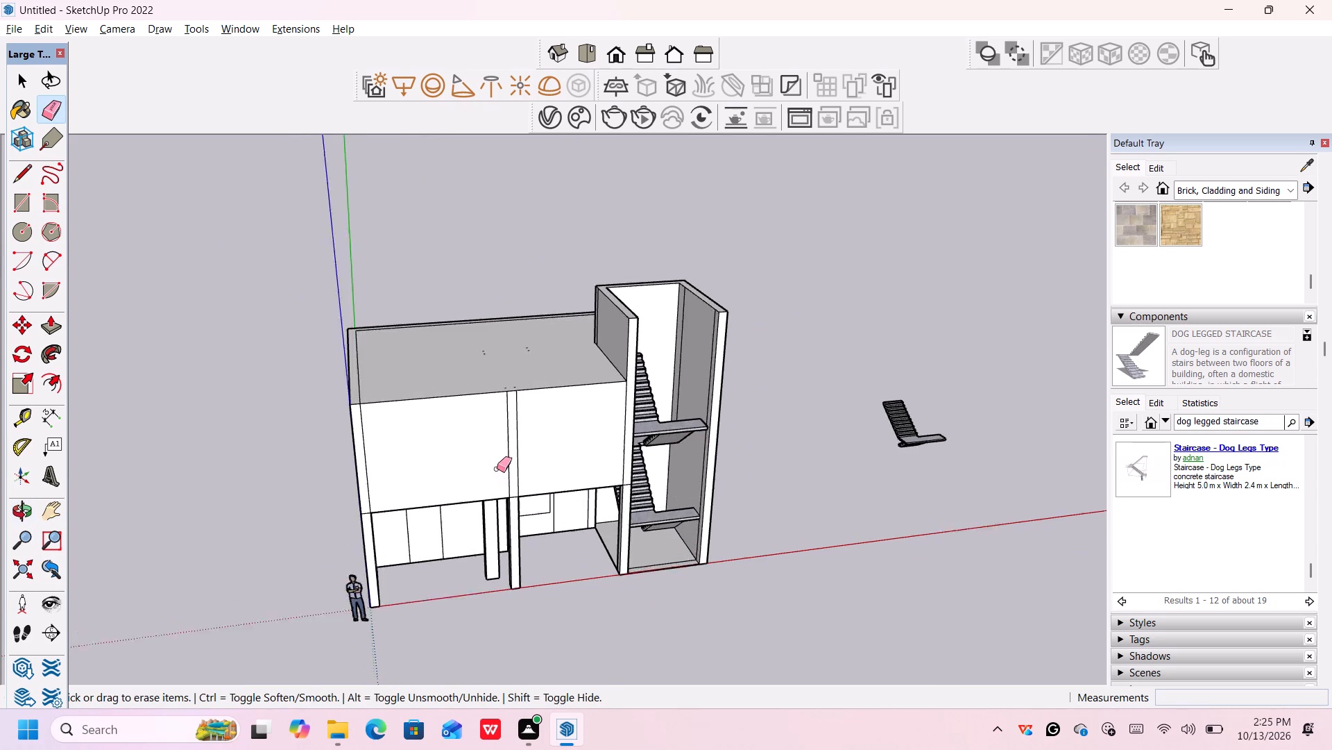
{"action": "scroll", "coordinate": [497, 469], "scroll_direction": "up", "scroll_amount": 3}
{"action": "left_click", "coordinate": [512, 458]}
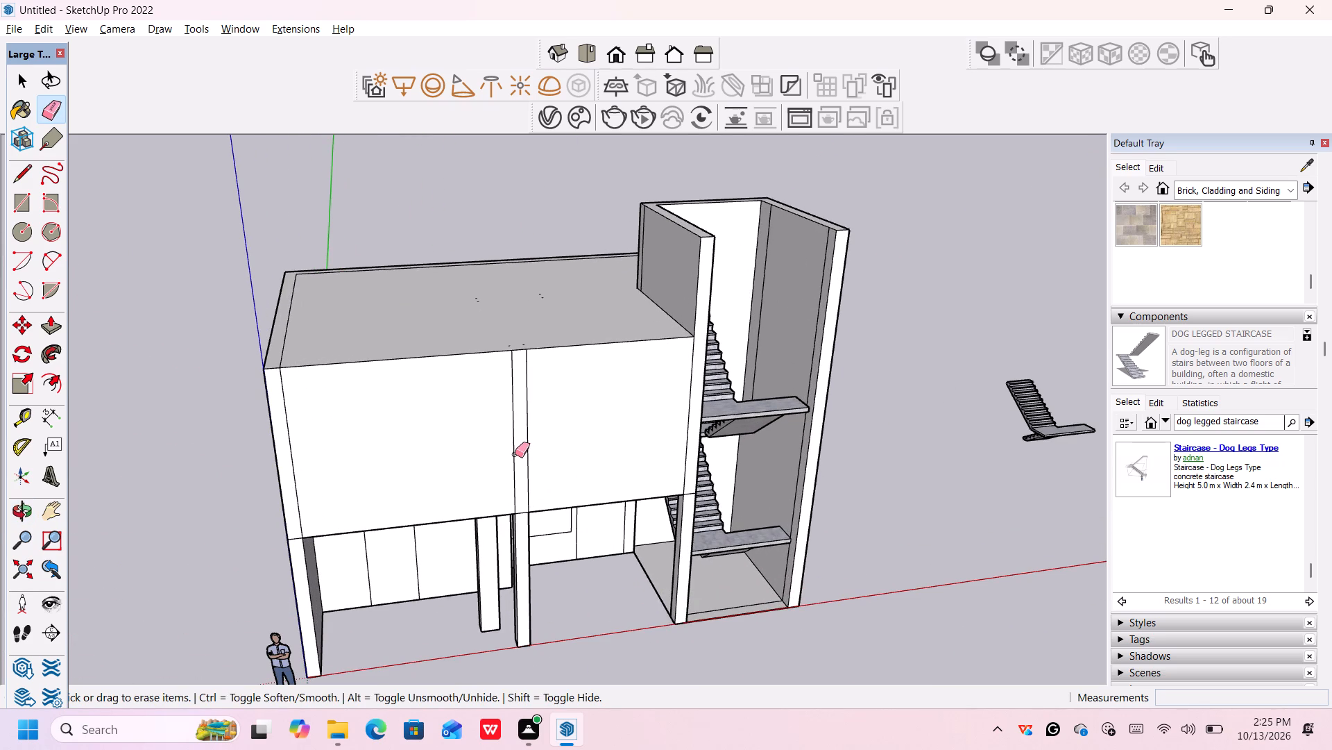
{"action": "left_click", "coordinate": [515, 454]}
{"action": "left_click", "coordinate": [527, 442]}
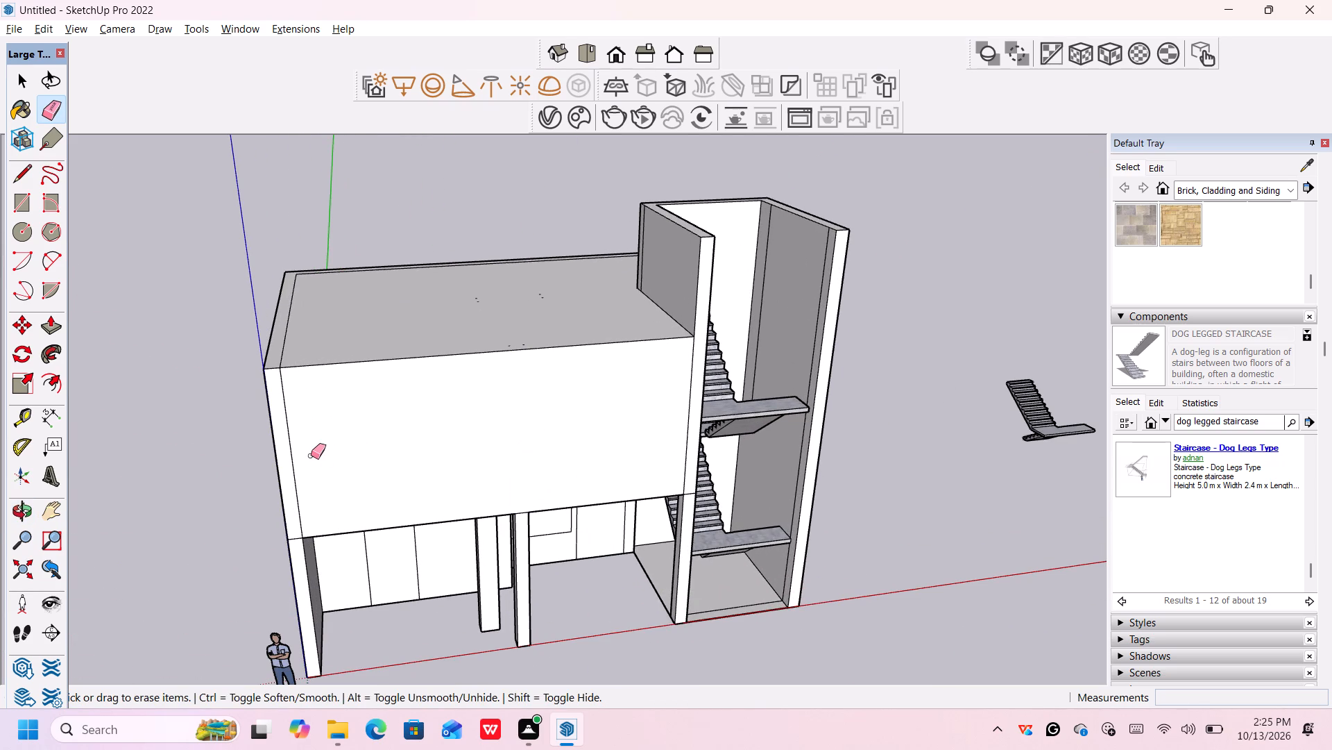
{"action": "left_click", "coordinate": [291, 448]}
Examine the front facade, roof and open stairwell from several angles and distances.
{"action": "middle_click_drag", "start_coordinate": [488, 426], "coordinate": [493, 506]}
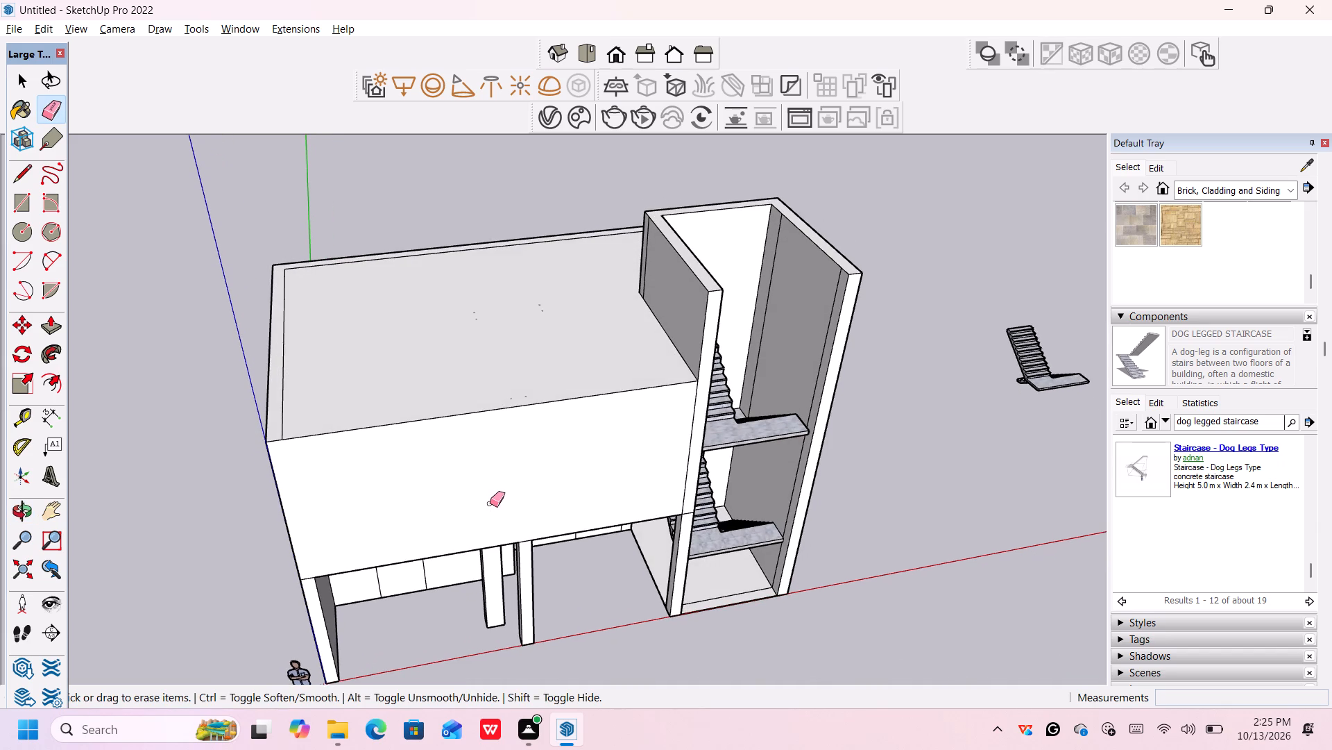
{"action": "scroll", "coordinate": [493, 493], "scroll_direction": "down", "scroll_amount": 3}
{"action": "scroll", "coordinate": [692, 567], "scroll_direction": "up", "scroll_amount": 4}
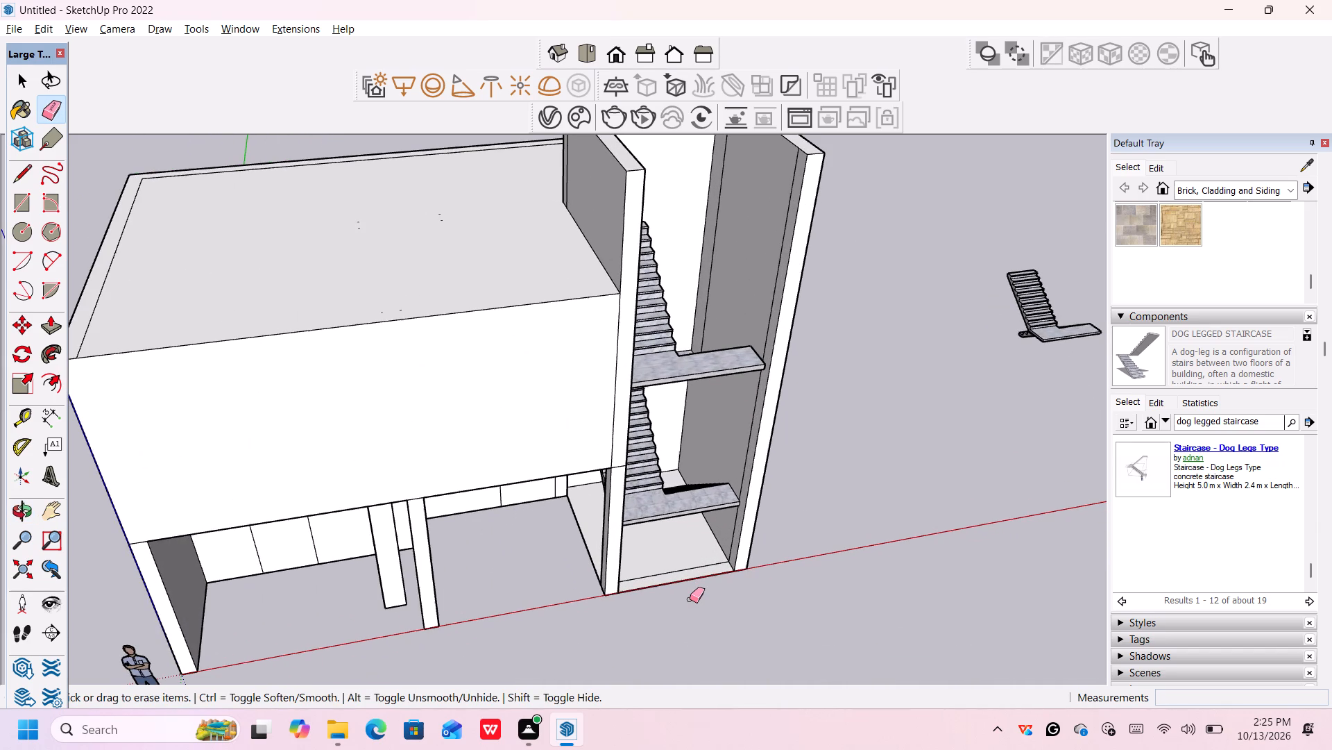
{"action": "key", "text": "space"}
{"action": "scroll", "coordinate": [713, 549], "scroll_direction": "down", "scroll_amount": 7}
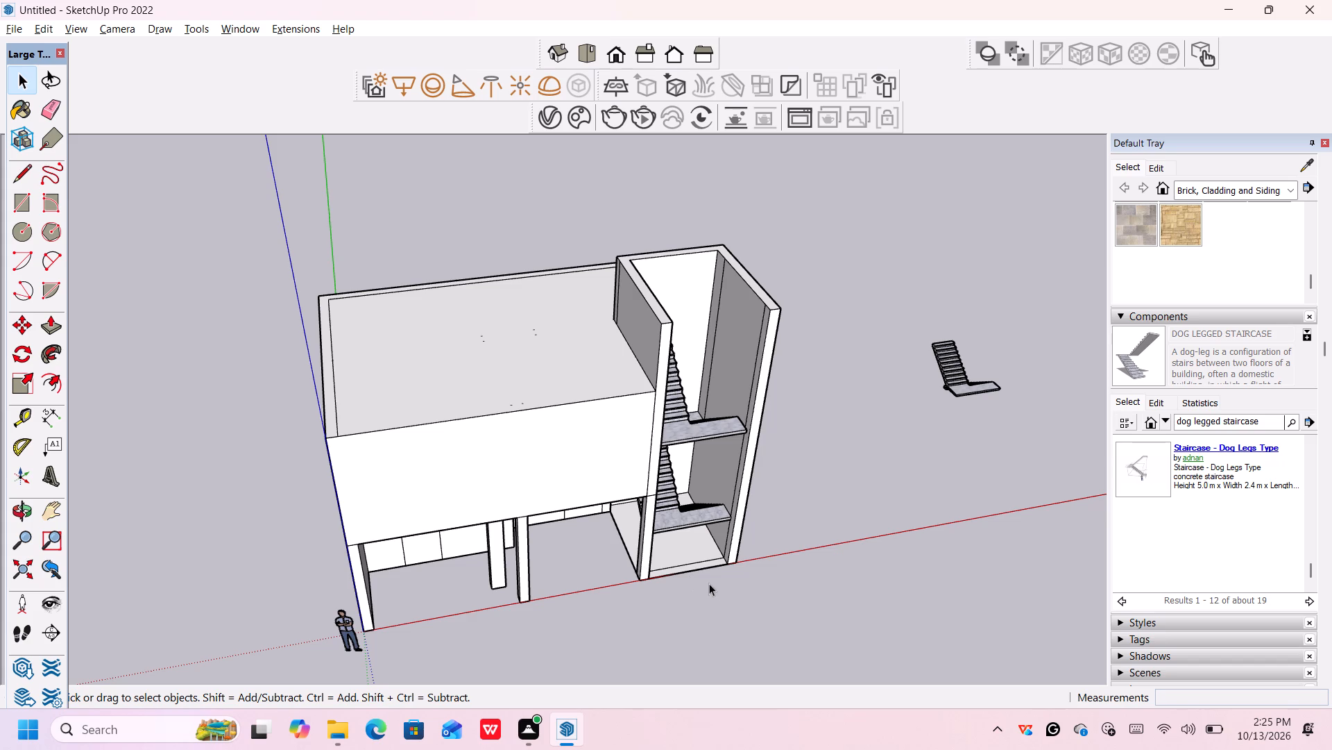
{"action": "middle_click_drag", "start_coordinate": [721, 617], "coordinate": [714, 592]}
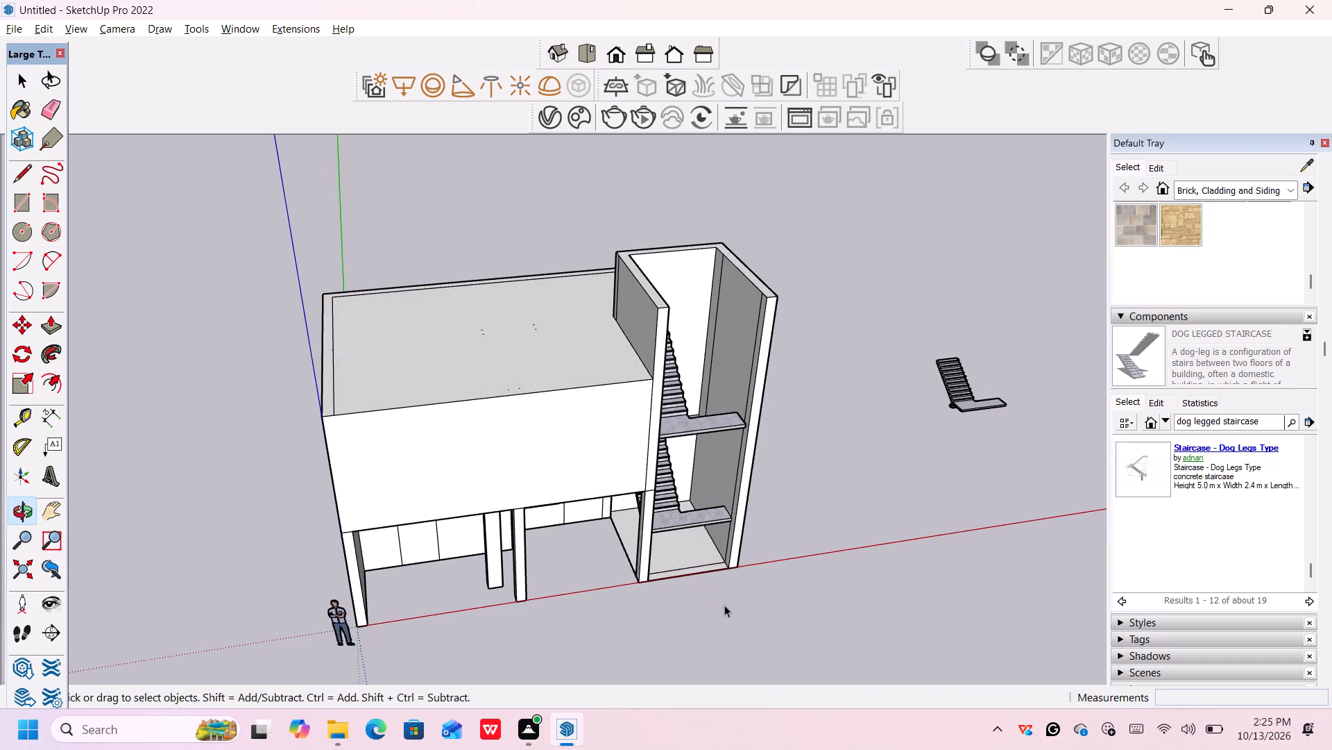
{"action": "scroll", "coordinate": [724, 605], "scroll_direction": "down", "scroll_amount": 2}
{"action": "scroll", "coordinate": [724, 603], "scroll_direction": "up", "scroll_amount": 4}
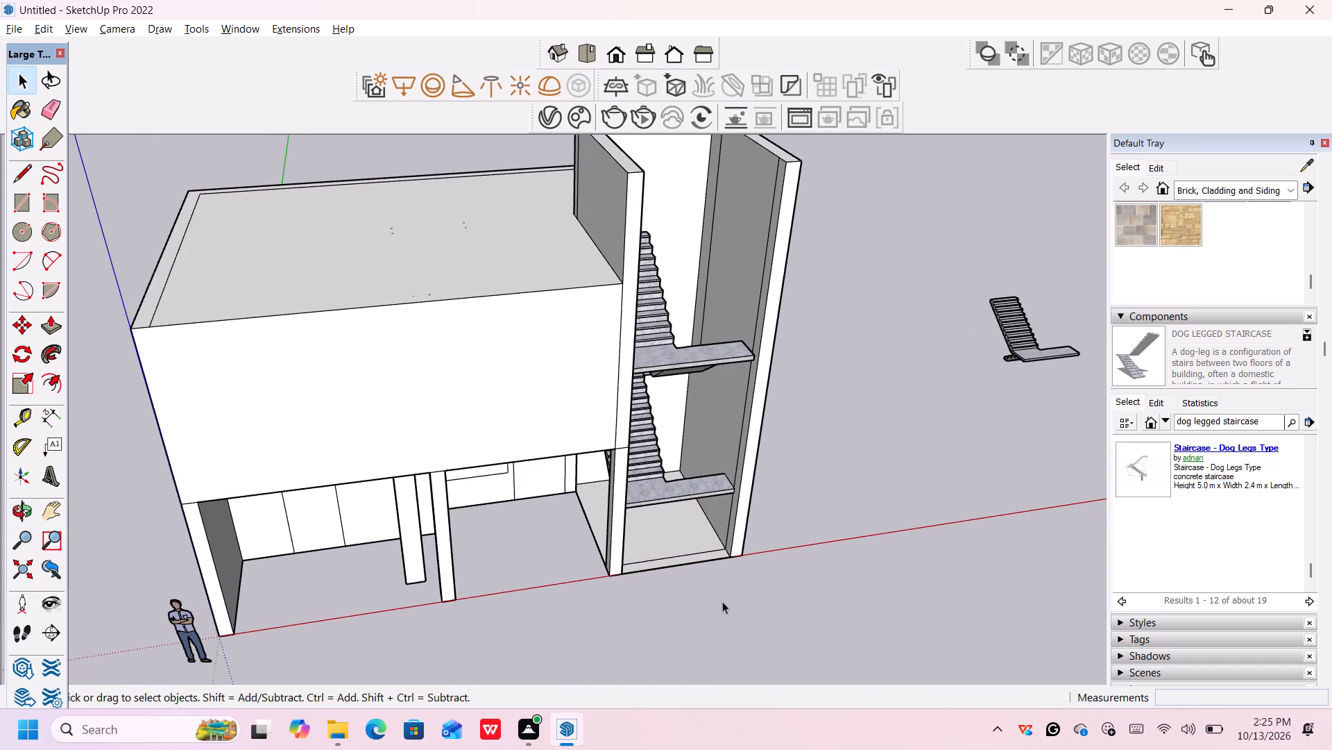
{"action": "scroll", "coordinate": [722, 600], "scroll_direction": "down", "scroll_amount": 3}
{"action": "middle_click_drag", "start_coordinate": [712, 620], "coordinate": [699, 508]}
{"action": "scroll", "coordinate": [699, 514], "scroll_direction": "up", "scroll_amount": 4}
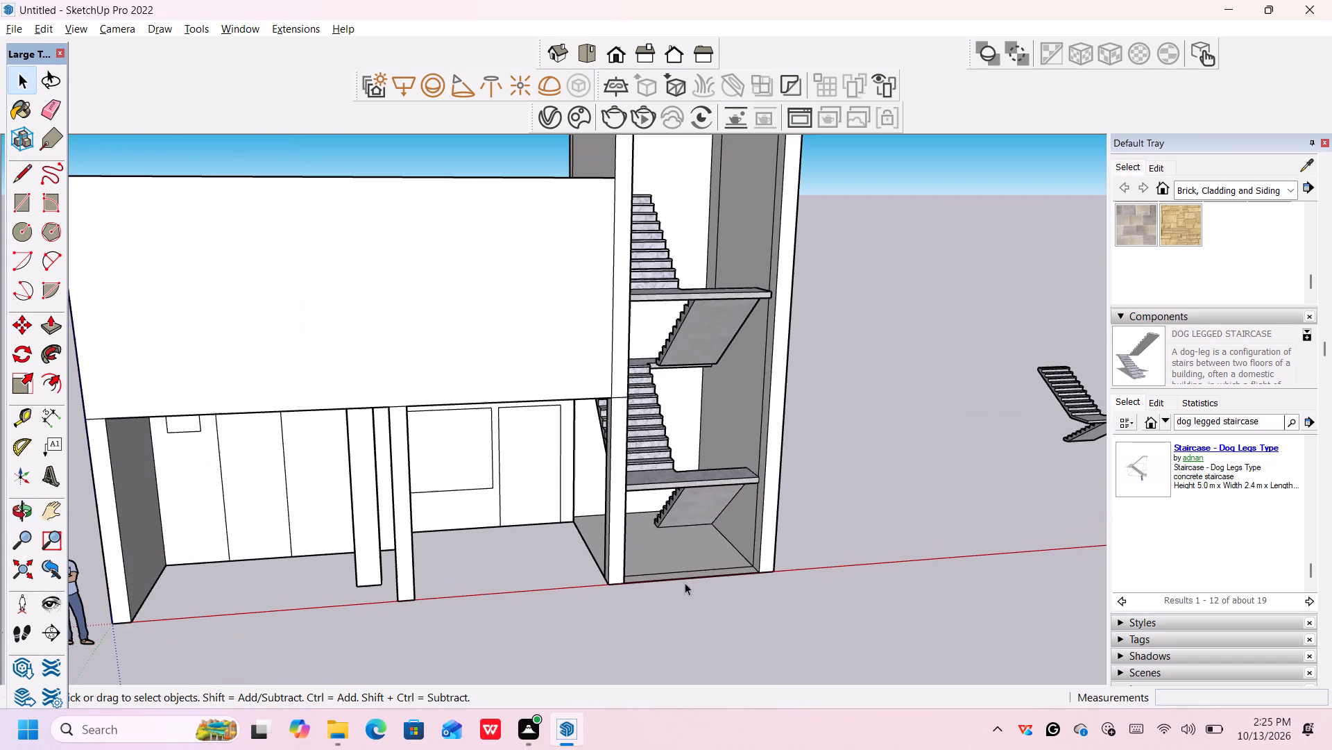
{"action": "middle_click_drag", "start_coordinate": [695, 610], "coordinate": [712, 669]}
{"action": "scroll", "coordinate": [540, 493], "scroll_direction": "down", "scroll_amount": 6}
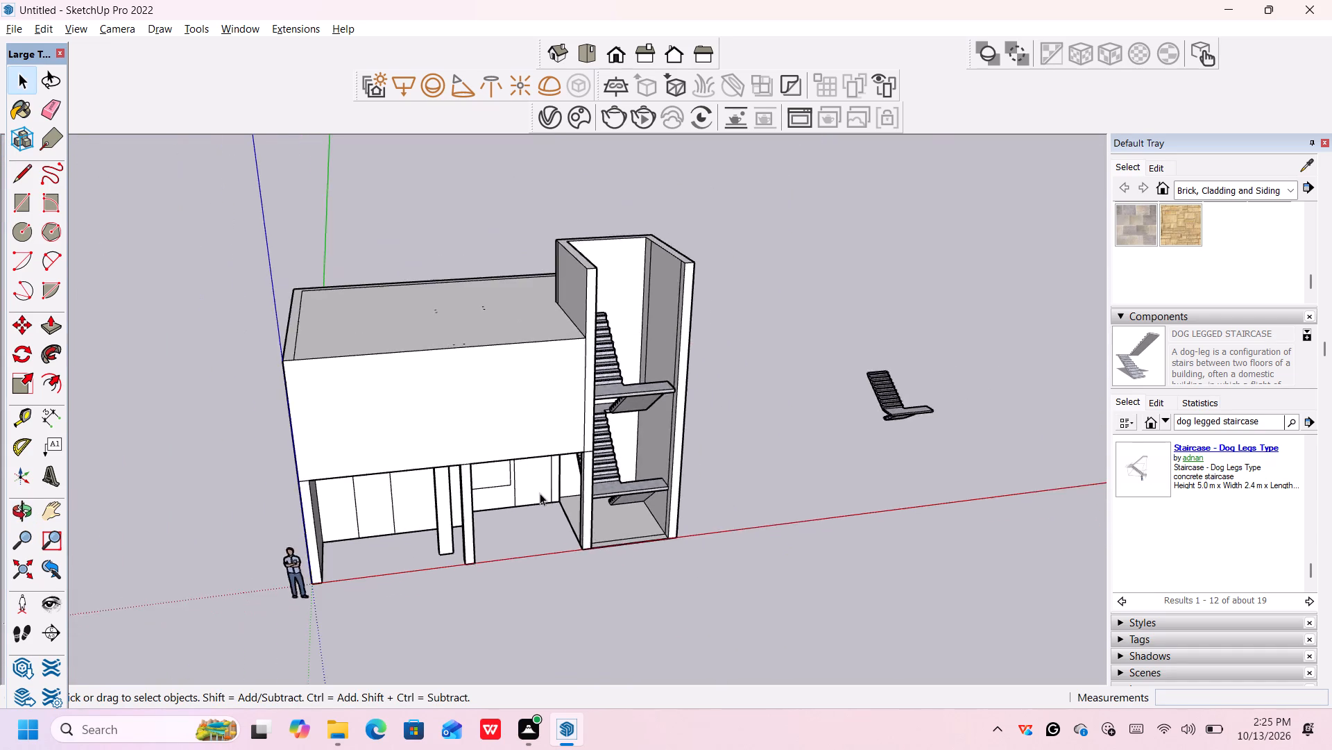
{"action": "scroll", "coordinate": [540, 493], "scroll_direction": "down", "scroll_amount": 6}
{"action": "middle_click_drag", "start_coordinate": [604, 546], "coordinate": [549, 495]}
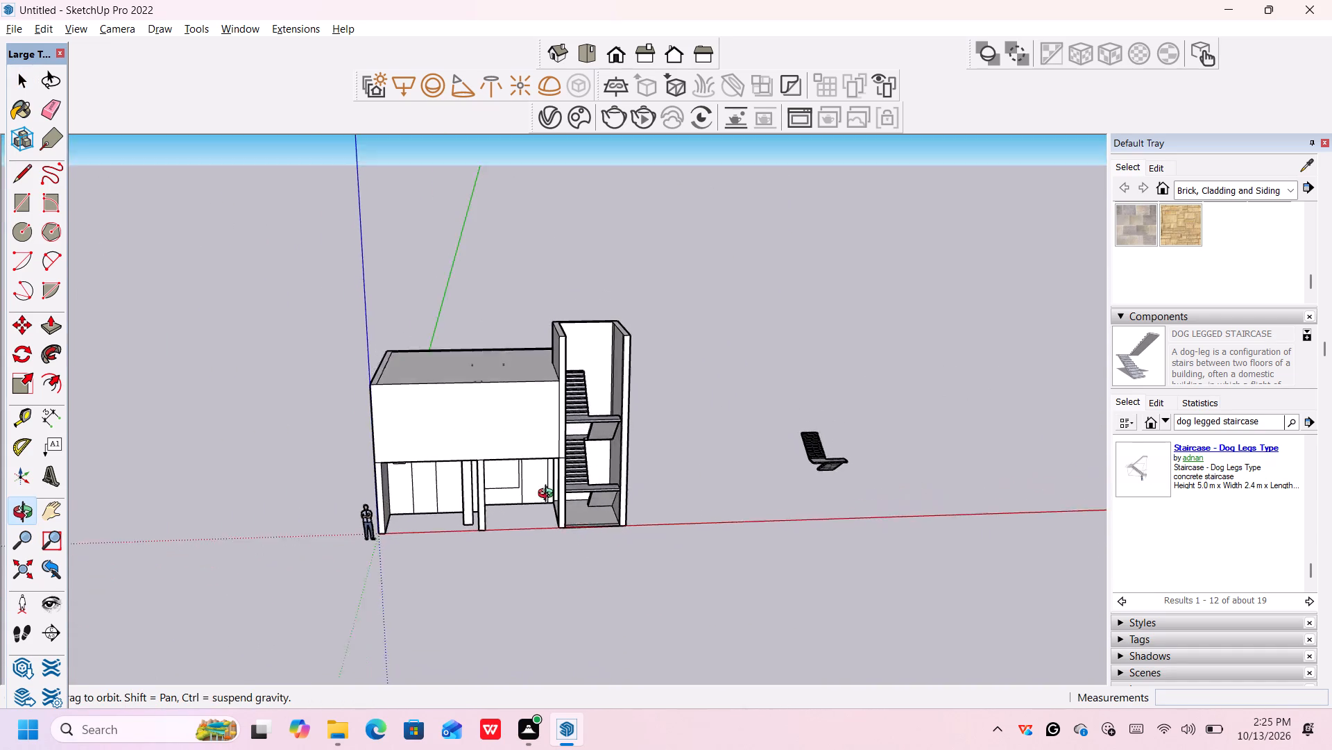
{"action": "middle_click_drag", "start_coordinate": [549, 495], "coordinate": [597, 490]}
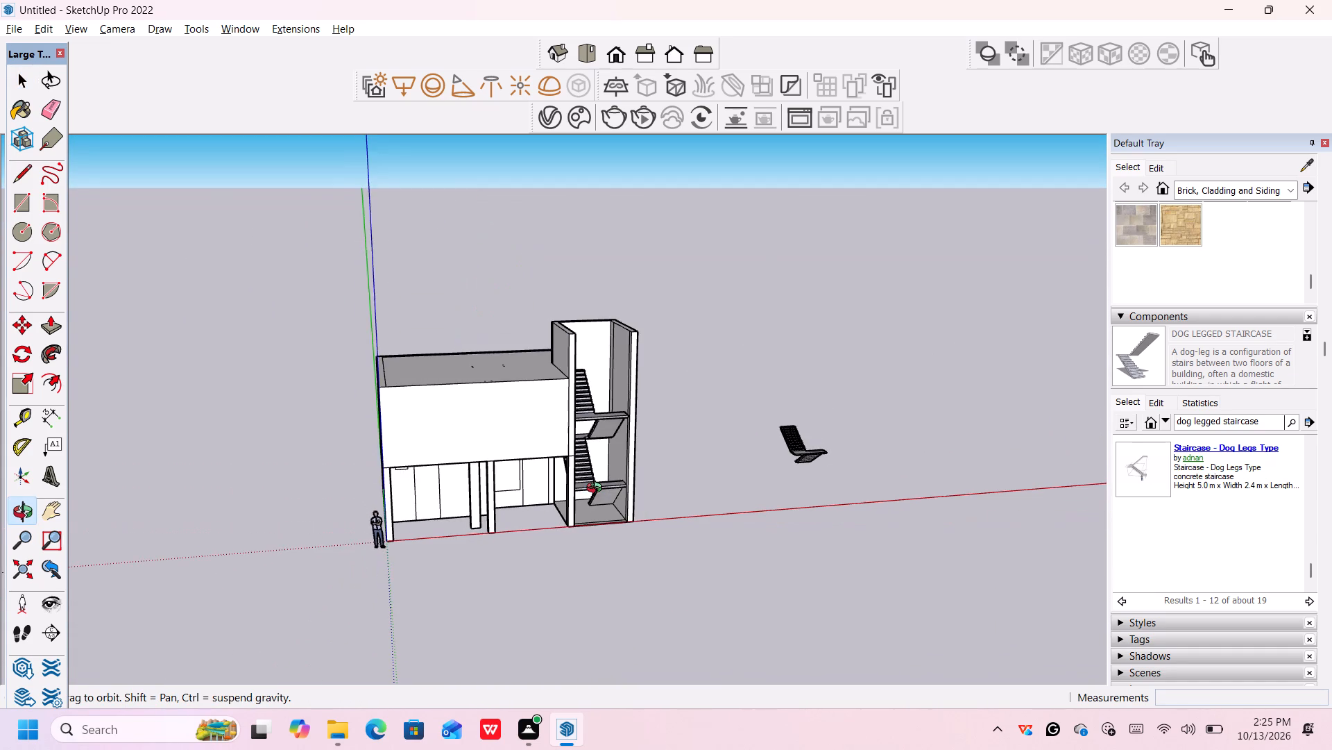
{"action": "middle_click_drag", "start_coordinate": [597, 490], "coordinate": [596, 490]}
{"action": "scroll", "coordinate": [445, 436], "scroll_direction": "up", "scroll_amount": 1}
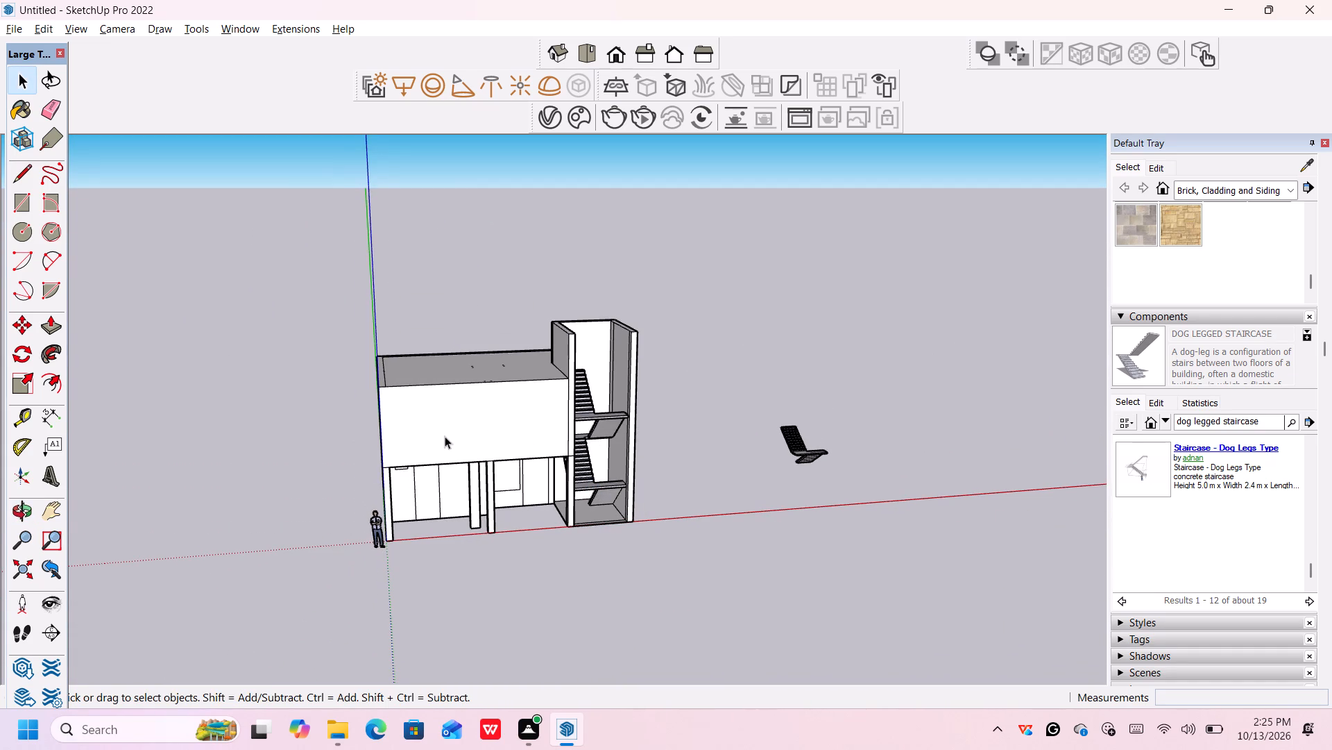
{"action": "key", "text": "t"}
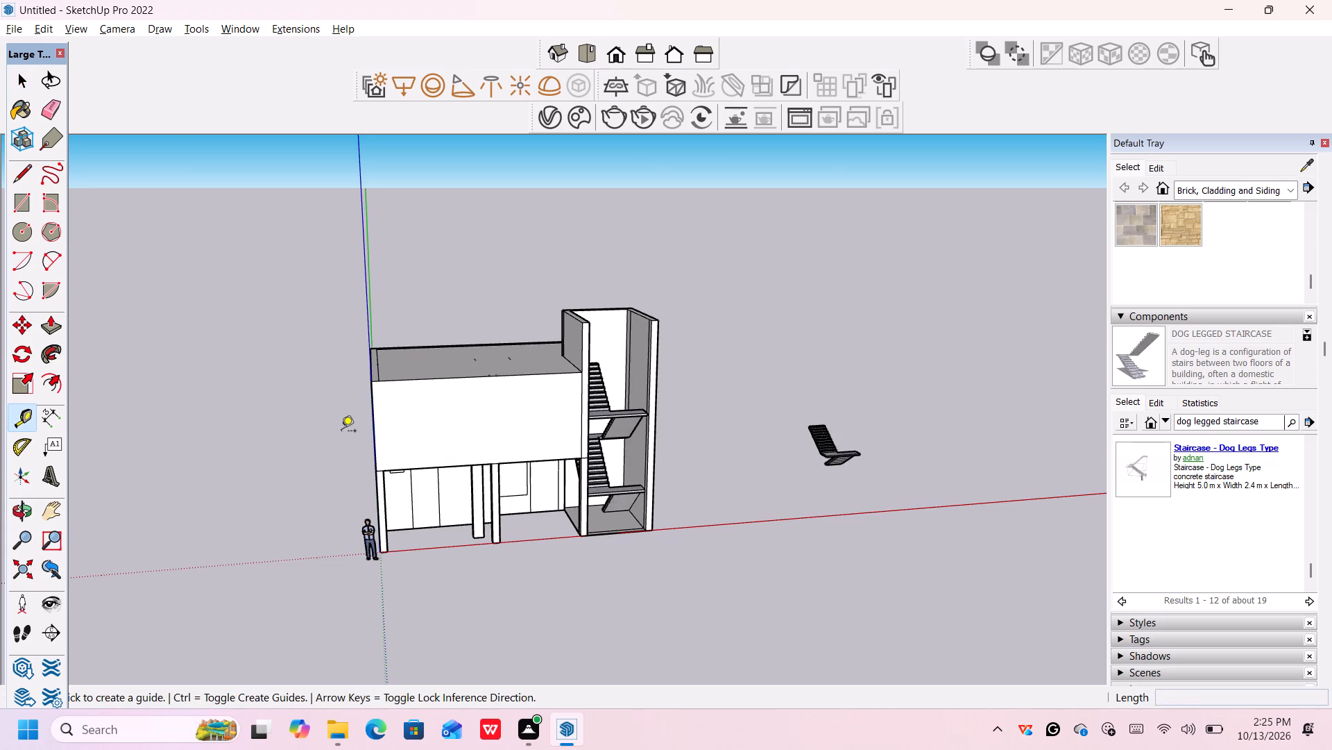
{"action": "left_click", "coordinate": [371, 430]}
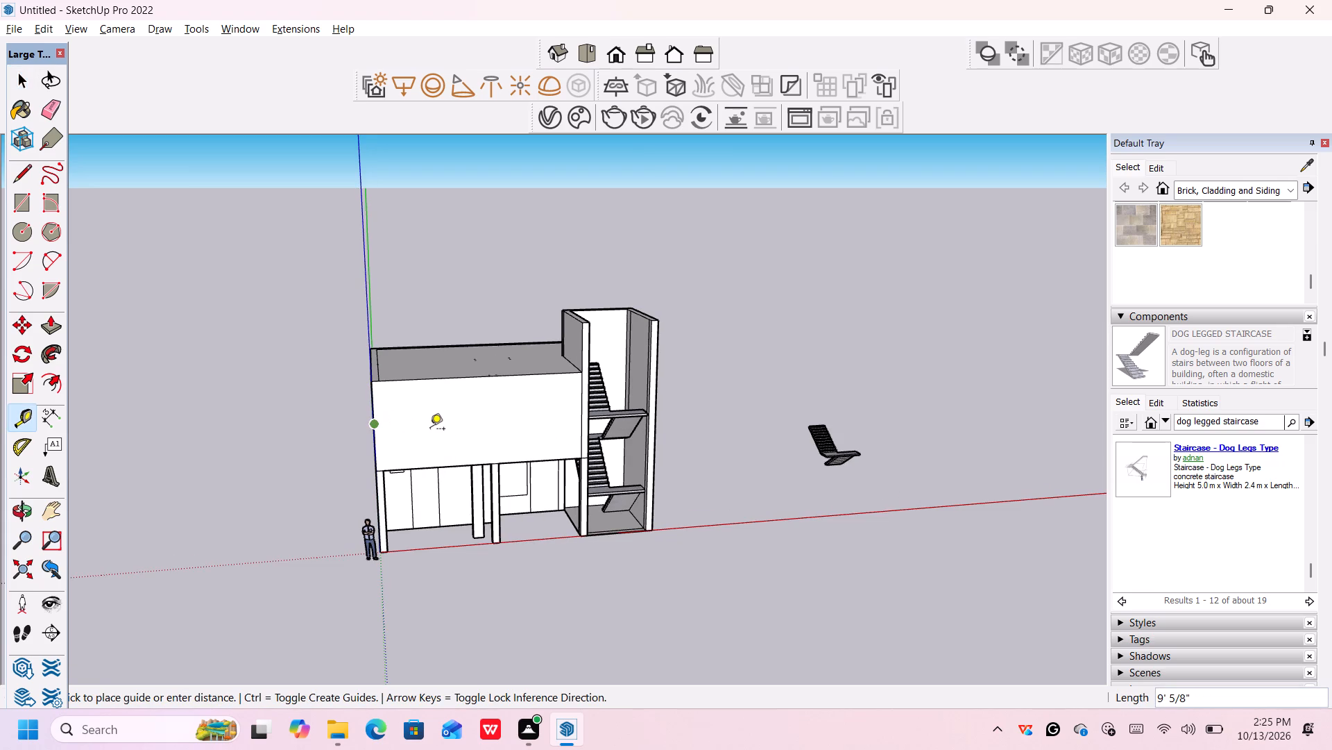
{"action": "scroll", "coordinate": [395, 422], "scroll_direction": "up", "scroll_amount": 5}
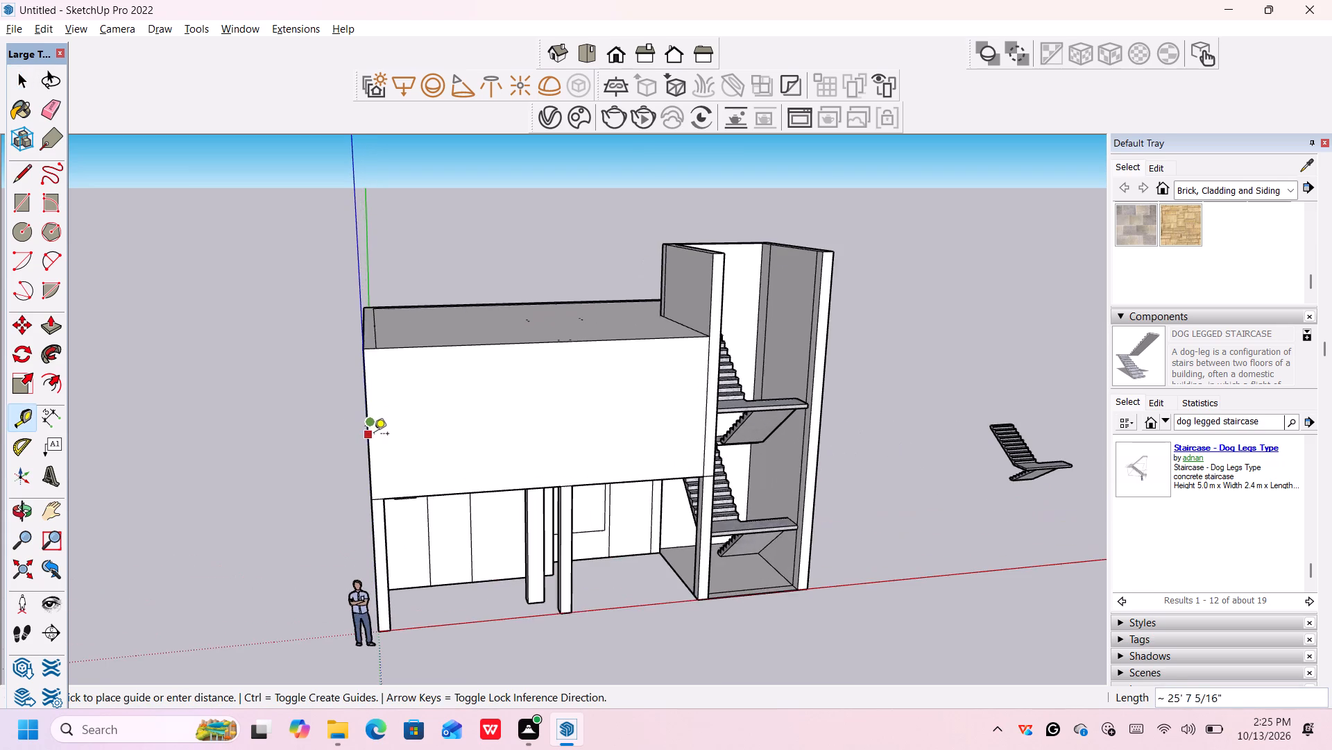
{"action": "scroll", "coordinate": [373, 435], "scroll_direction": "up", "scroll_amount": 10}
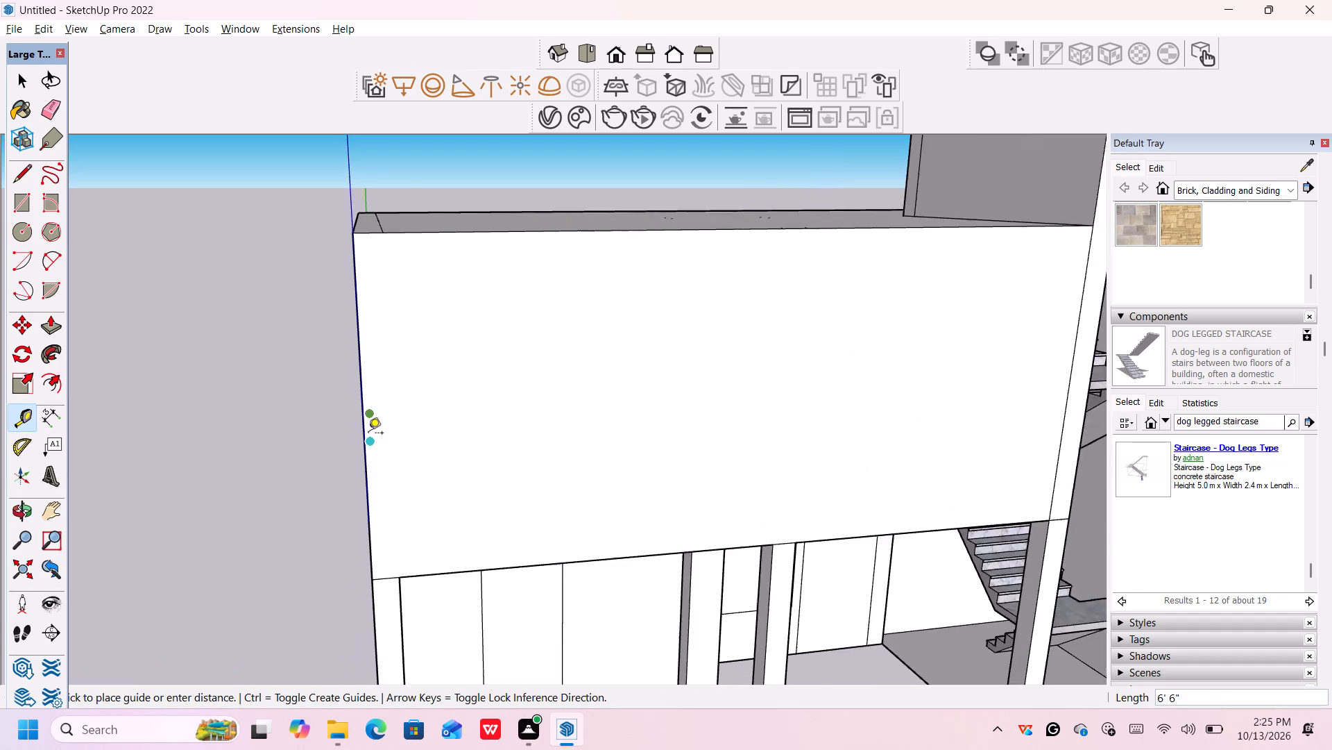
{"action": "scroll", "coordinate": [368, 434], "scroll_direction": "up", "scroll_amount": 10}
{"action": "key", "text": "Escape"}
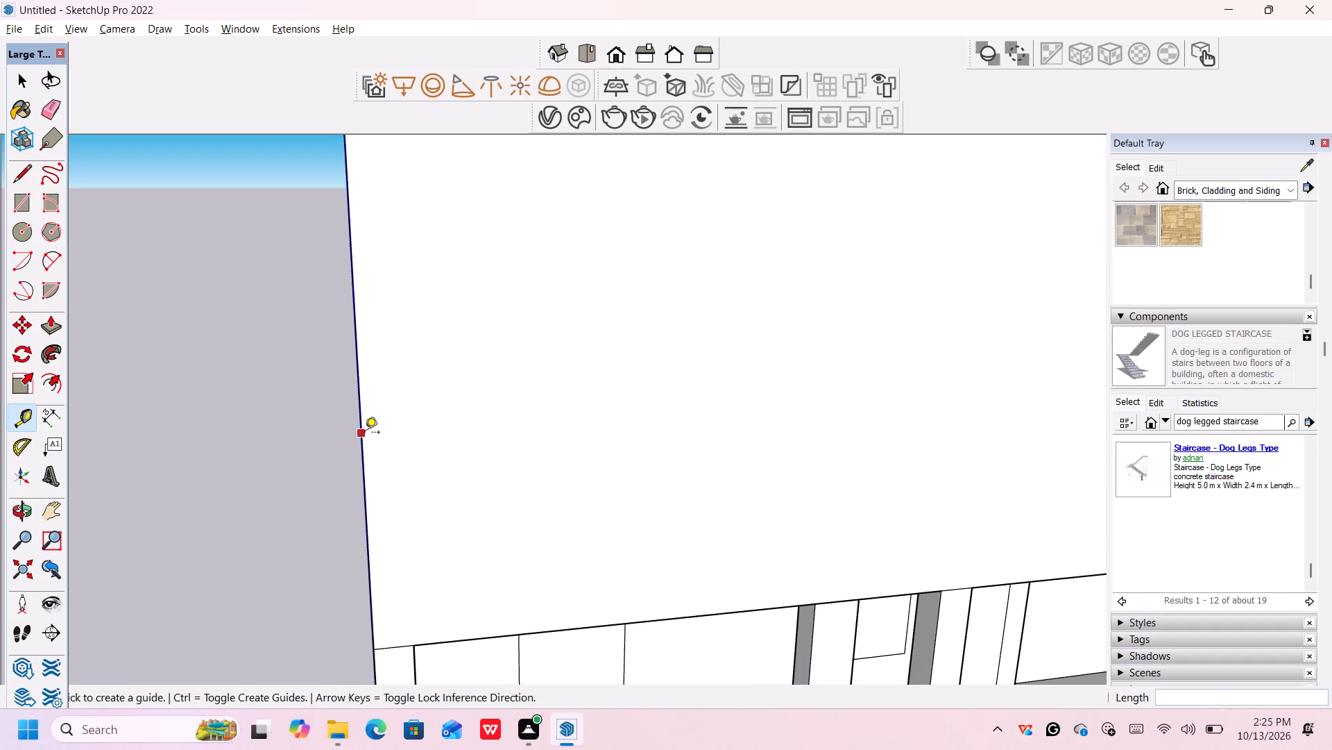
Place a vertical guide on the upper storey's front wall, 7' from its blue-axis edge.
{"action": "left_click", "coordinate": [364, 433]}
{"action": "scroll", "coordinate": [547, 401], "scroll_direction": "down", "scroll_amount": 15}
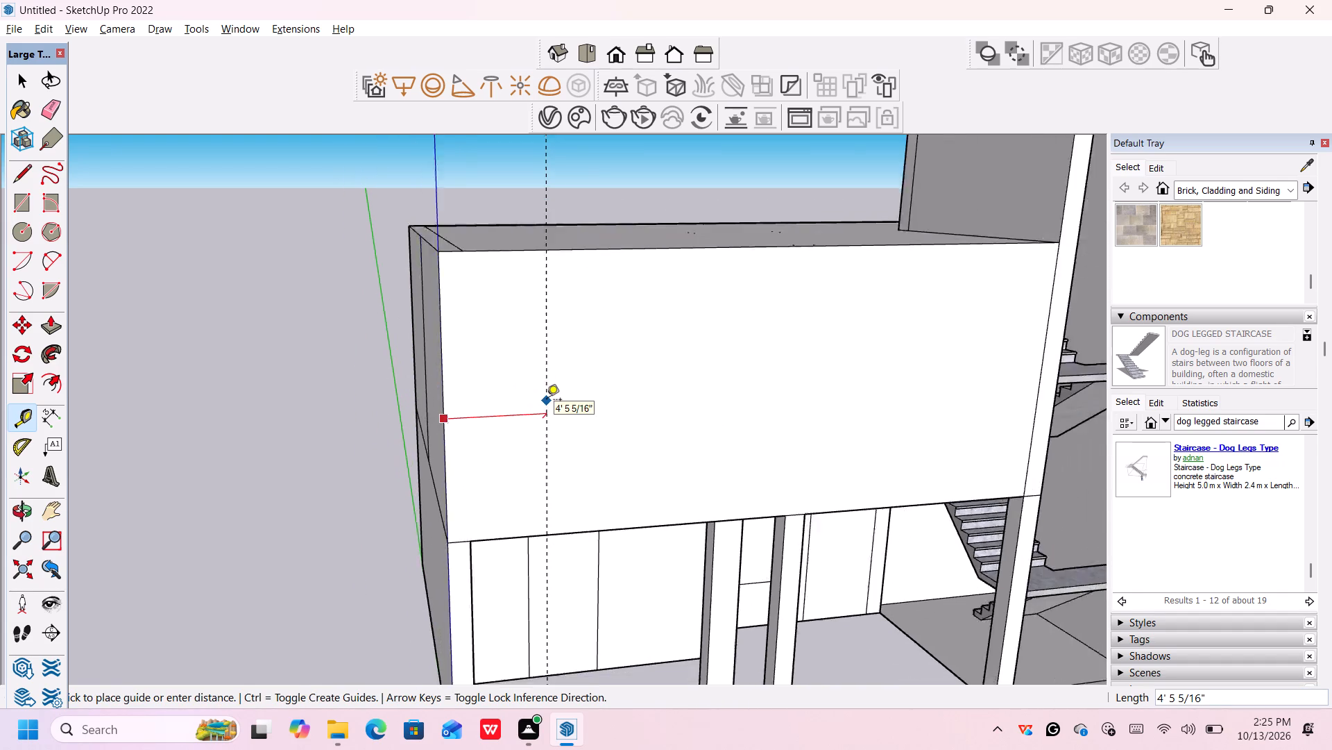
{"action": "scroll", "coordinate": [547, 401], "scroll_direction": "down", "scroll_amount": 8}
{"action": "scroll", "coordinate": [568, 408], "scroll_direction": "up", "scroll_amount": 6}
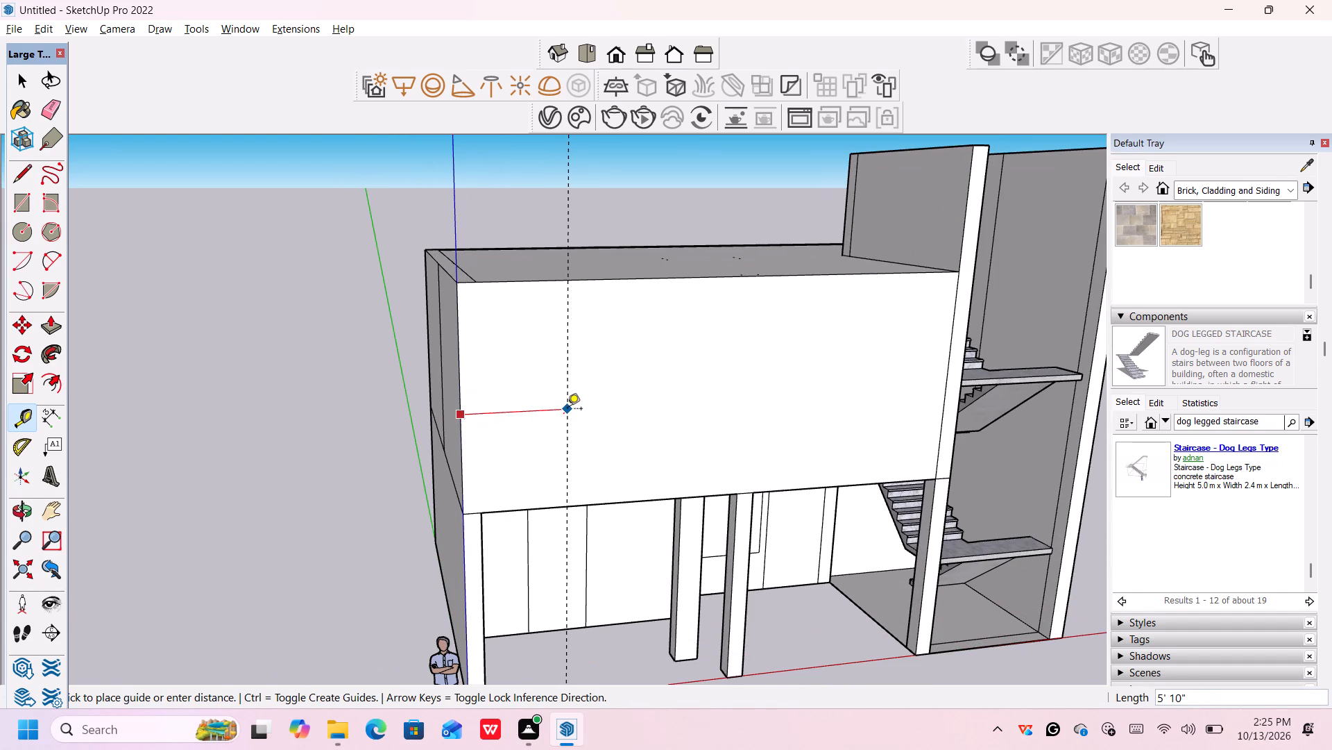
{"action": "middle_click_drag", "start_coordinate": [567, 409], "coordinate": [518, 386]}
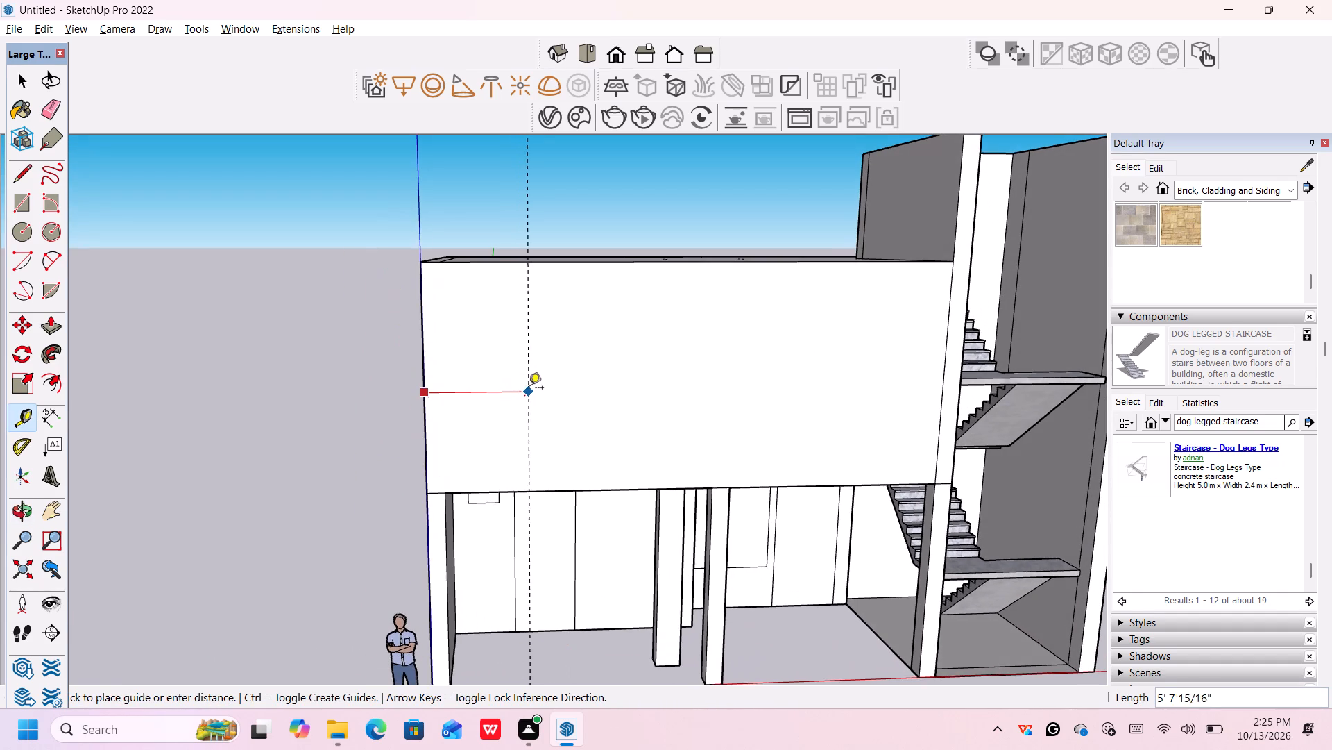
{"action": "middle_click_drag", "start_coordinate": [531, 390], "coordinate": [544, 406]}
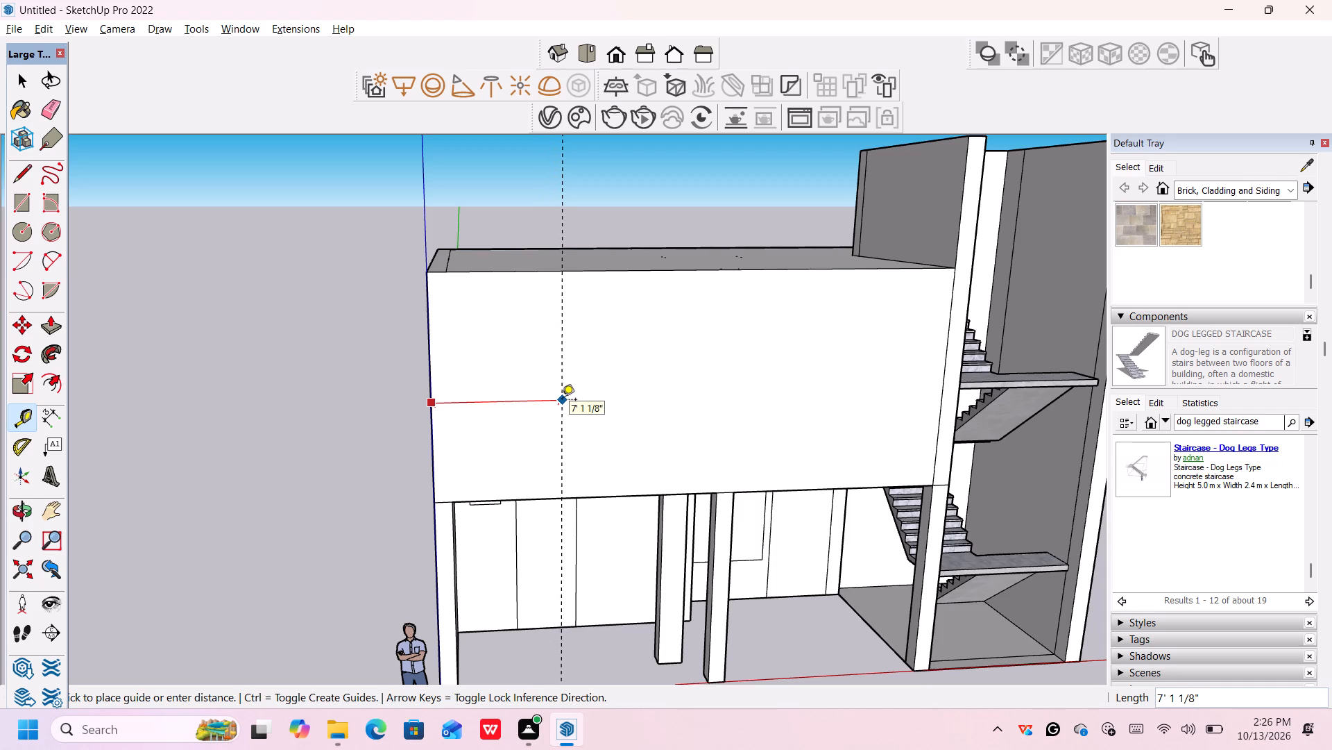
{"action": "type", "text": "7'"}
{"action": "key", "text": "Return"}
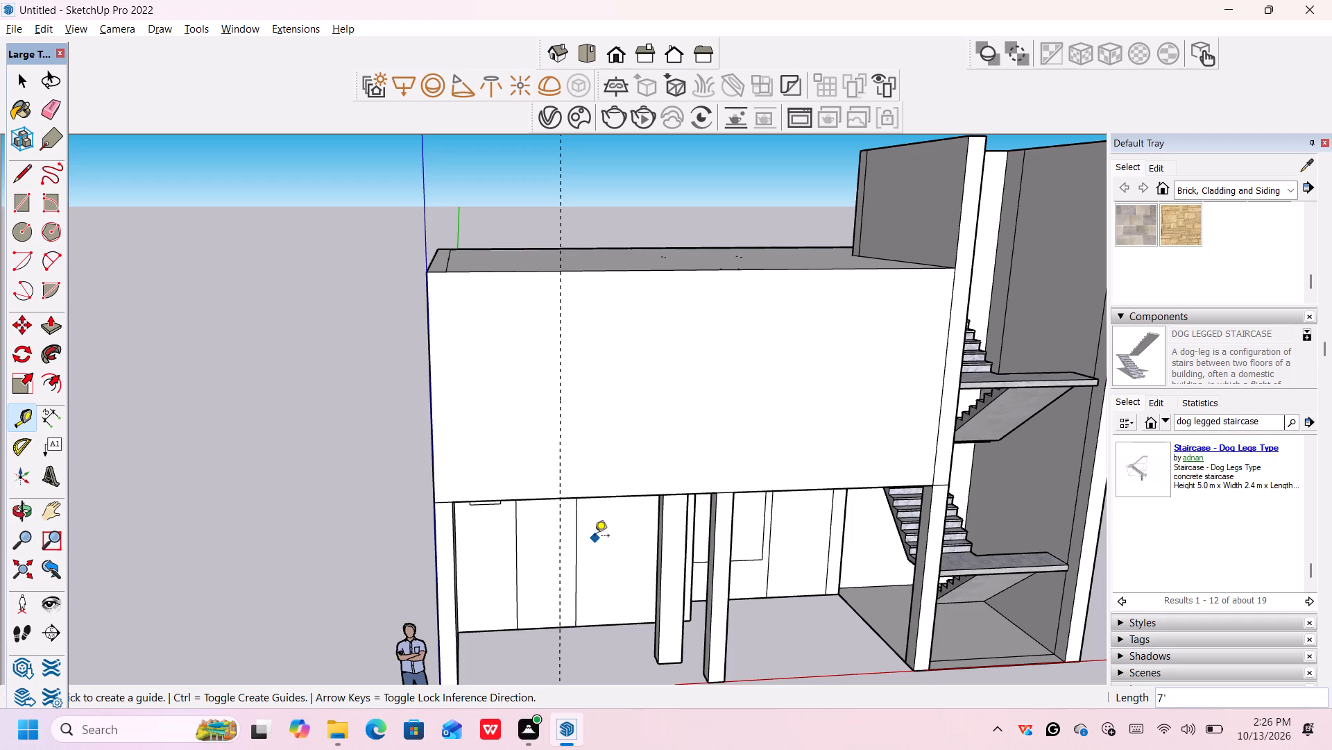
Place two horizontal guides on the upper front wall, 1.5' below its top edge and 1.5' above its bottom edge.
{"action": "left_click", "coordinate": [505, 276]}
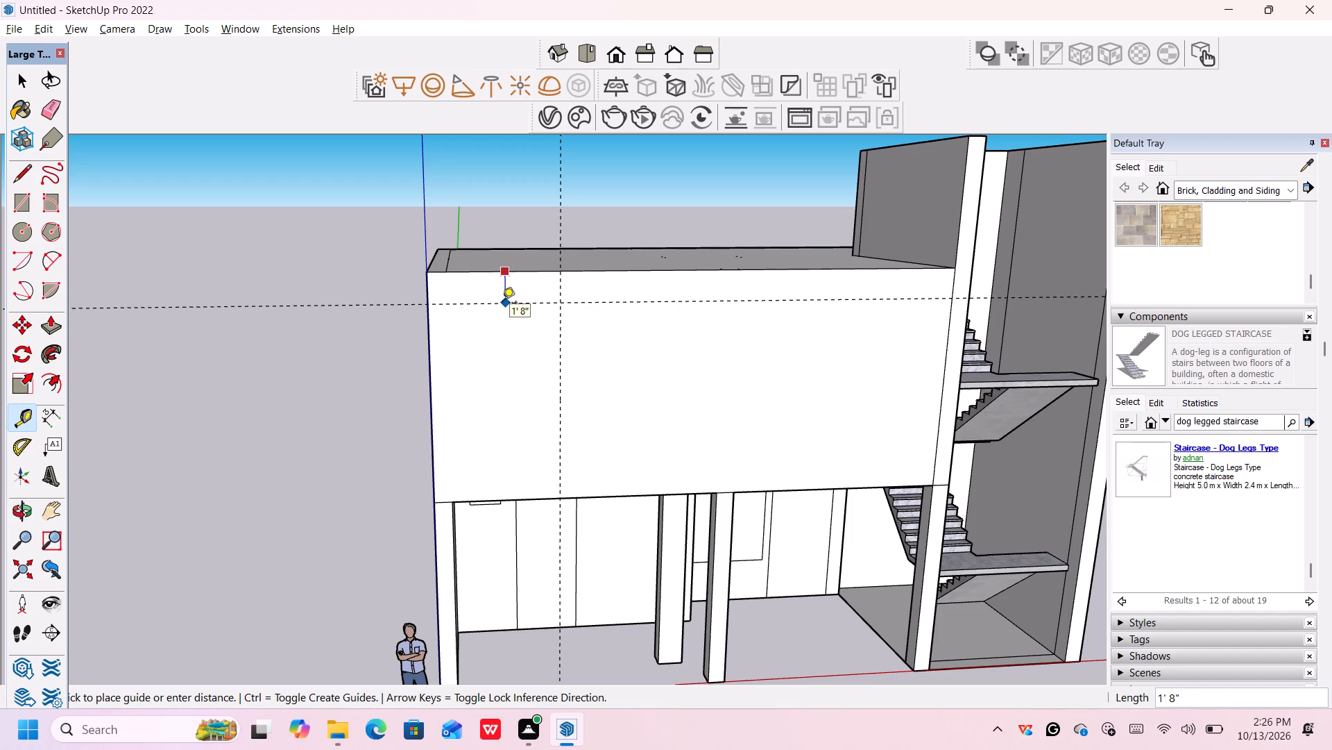
{"action": "type", "text": "1."}
{"action": "type", "text": "5'"}
{"action": "key", "text": "Return"}
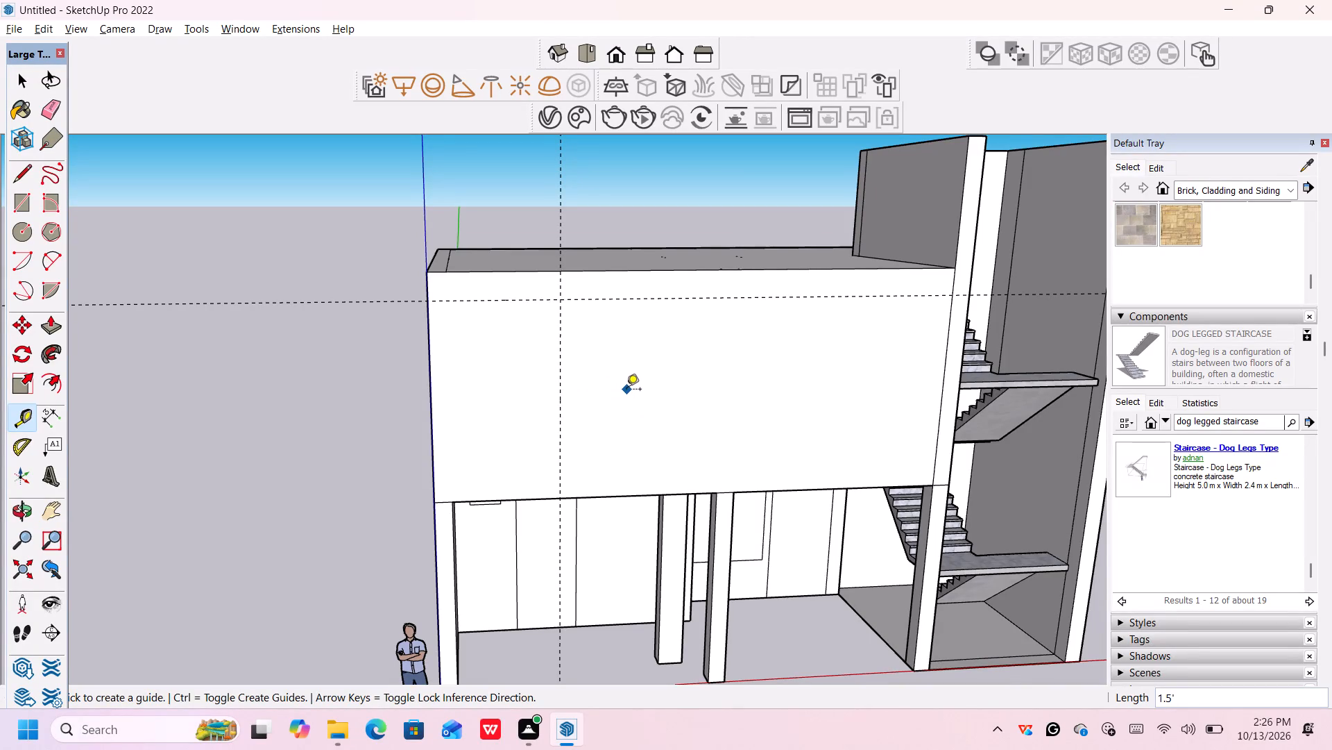
{"action": "middle_click_drag", "start_coordinate": [629, 397], "coordinate": [630, 342]}
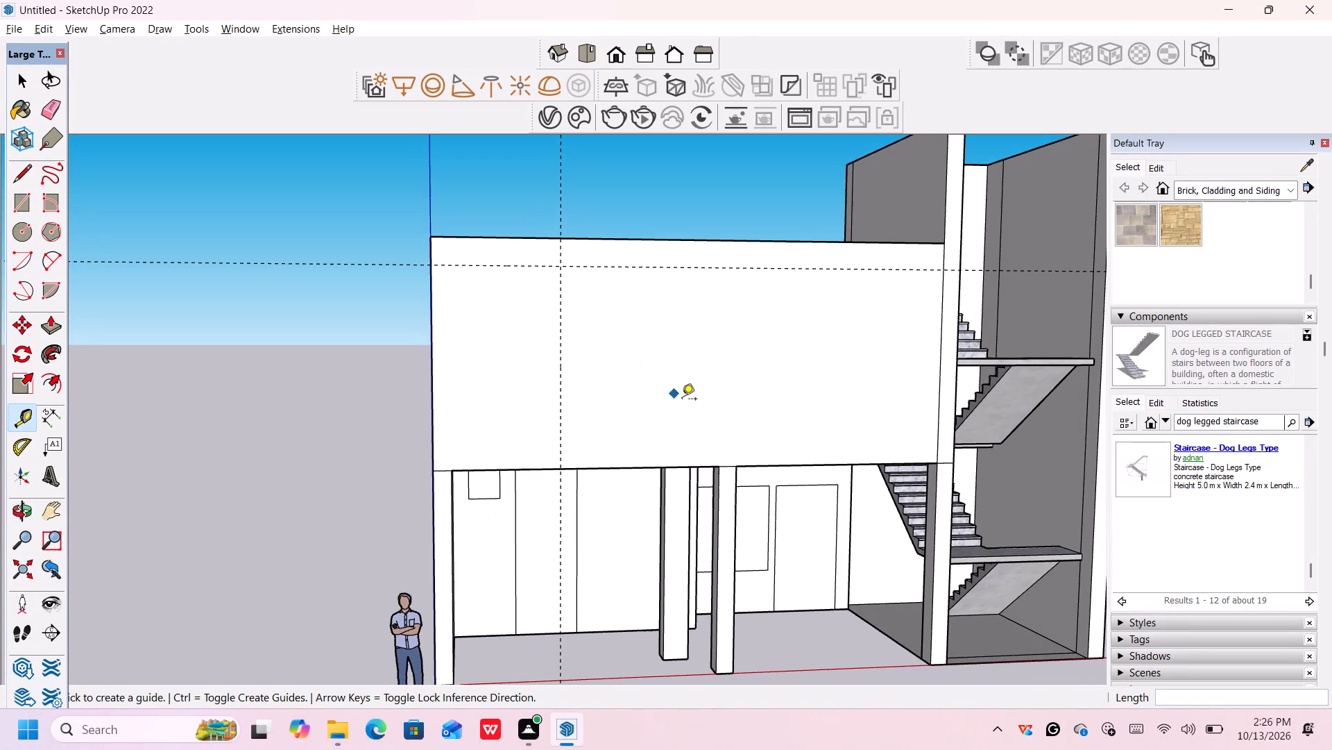
{"action": "scroll", "coordinate": [694, 394], "scroll_direction": "down", "scroll_amount": 5}
{"action": "scroll", "coordinate": [823, 378], "scroll_direction": "up", "scroll_amount": 1}
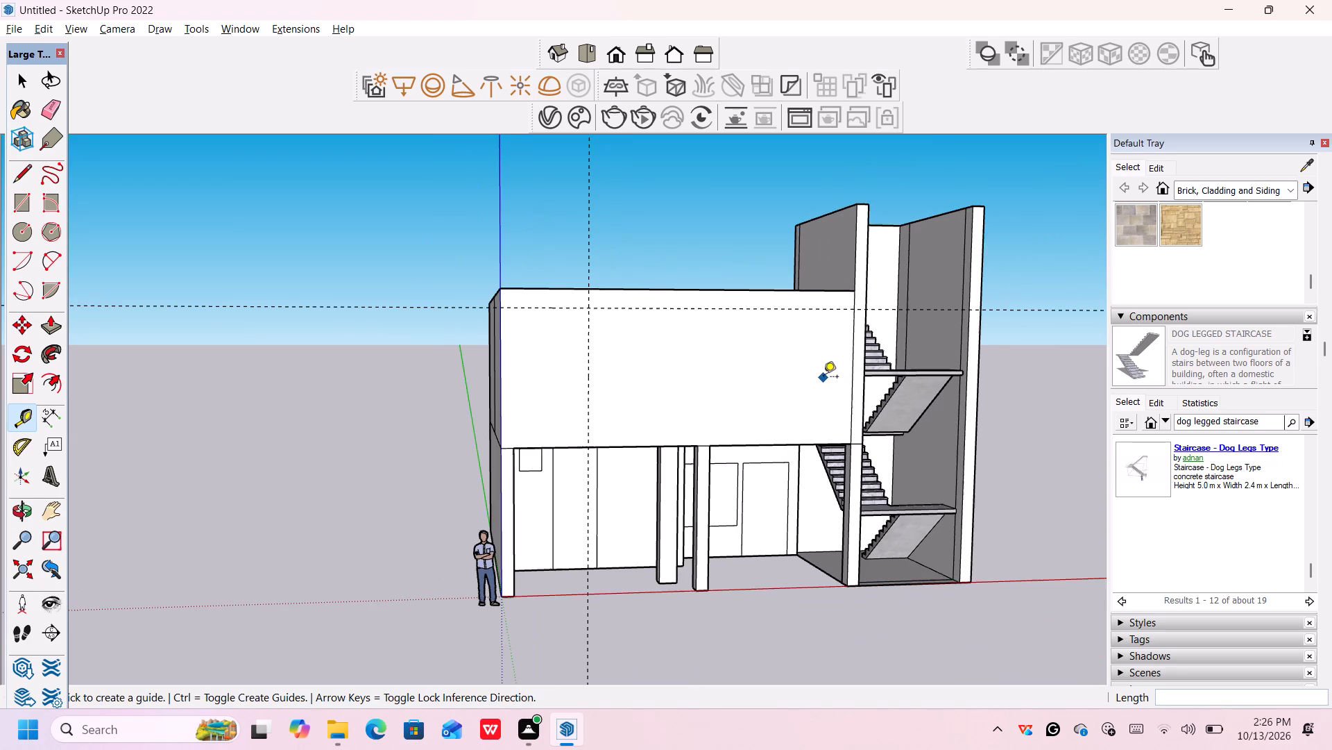
{"action": "middle_click_drag", "start_coordinate": [805, 378], "coordinate": [780, 376]}
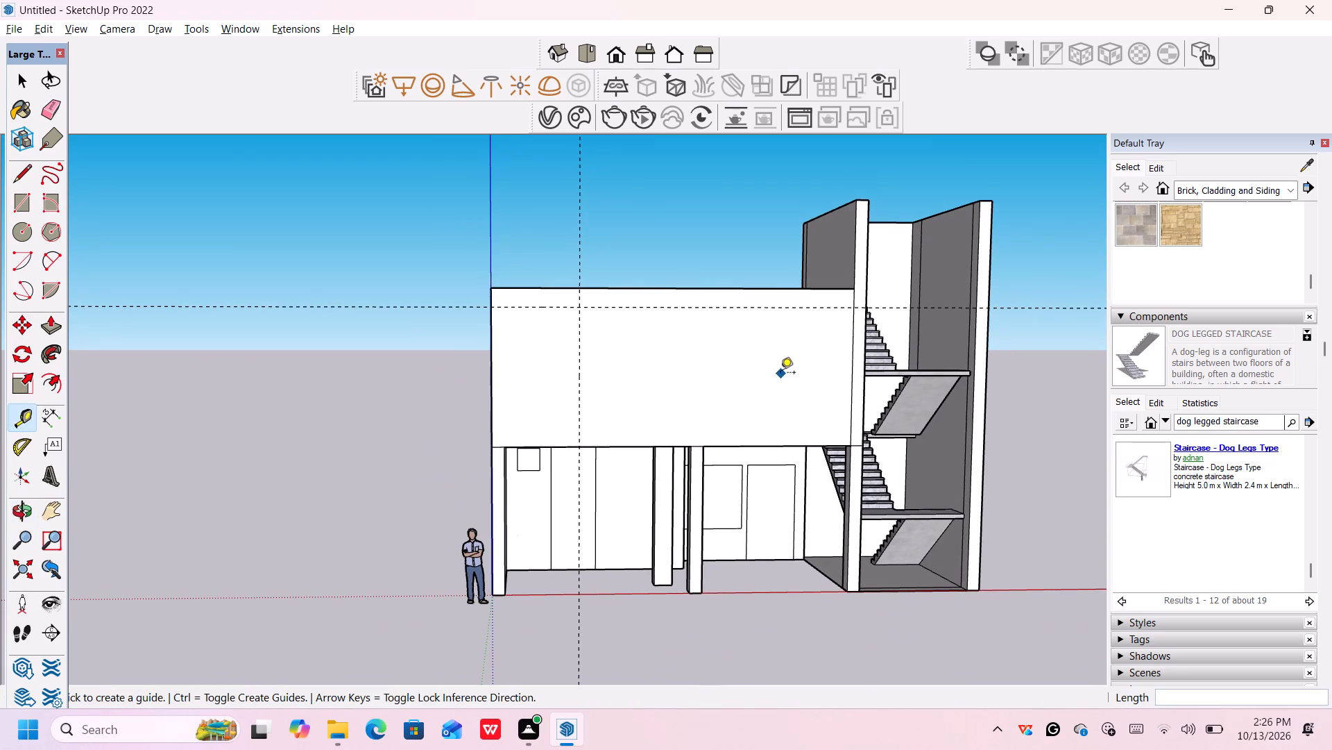
{"action": "left_click", "coordinate": [724, 447]}
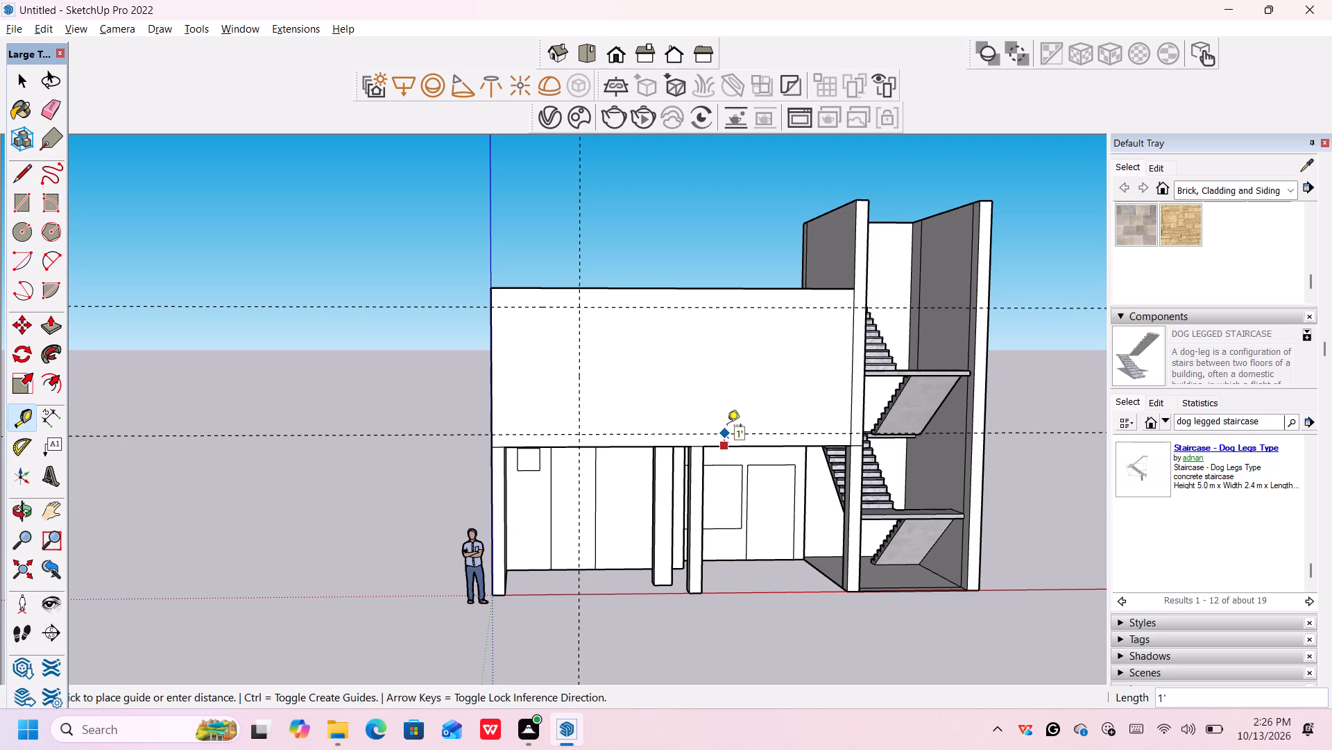
{"action": "key", "text": "1"}
{"action": "type", "text": ".5'"}
{"action": "key", "text": "Return"}
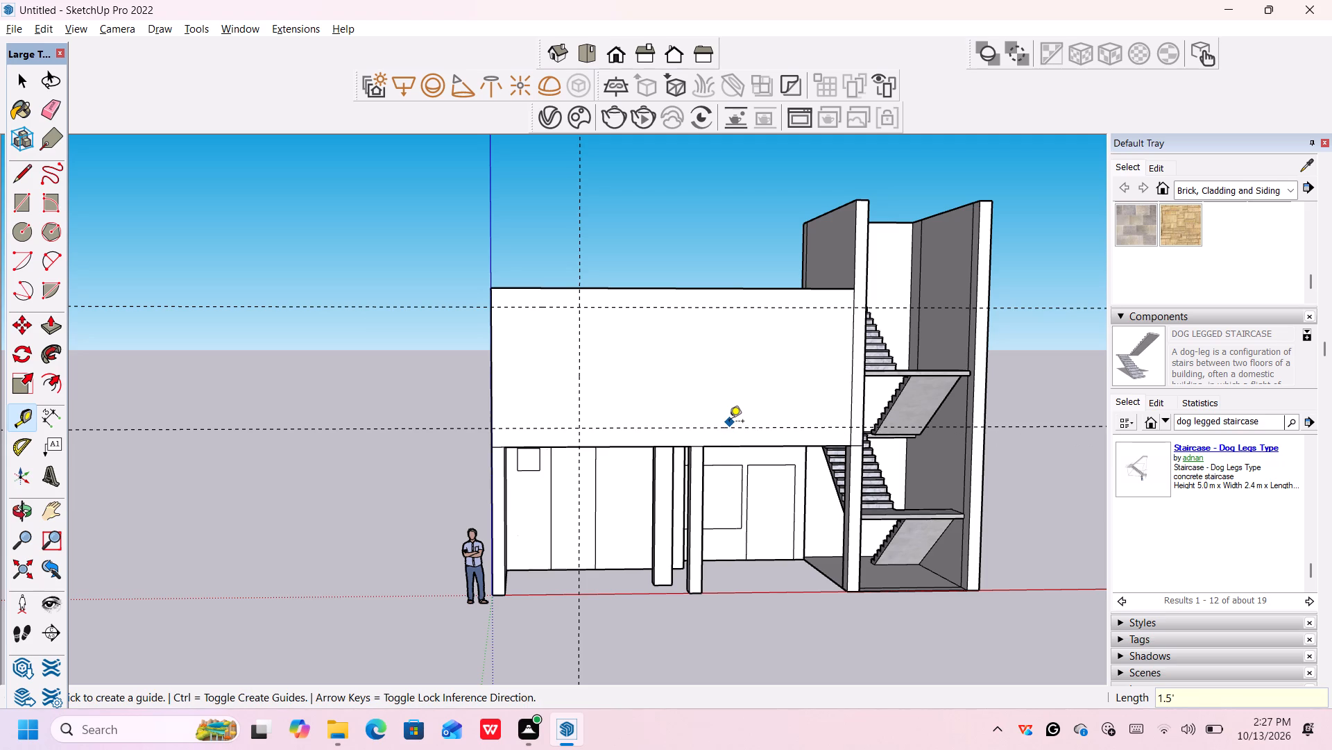
Place a vertical guide on the upper front wall, 1.5' in from its edge beside the stairwell.
{"action": "middle_click_drag", "start_coordinate": [733, 413], "coordinate": [740, 435]}
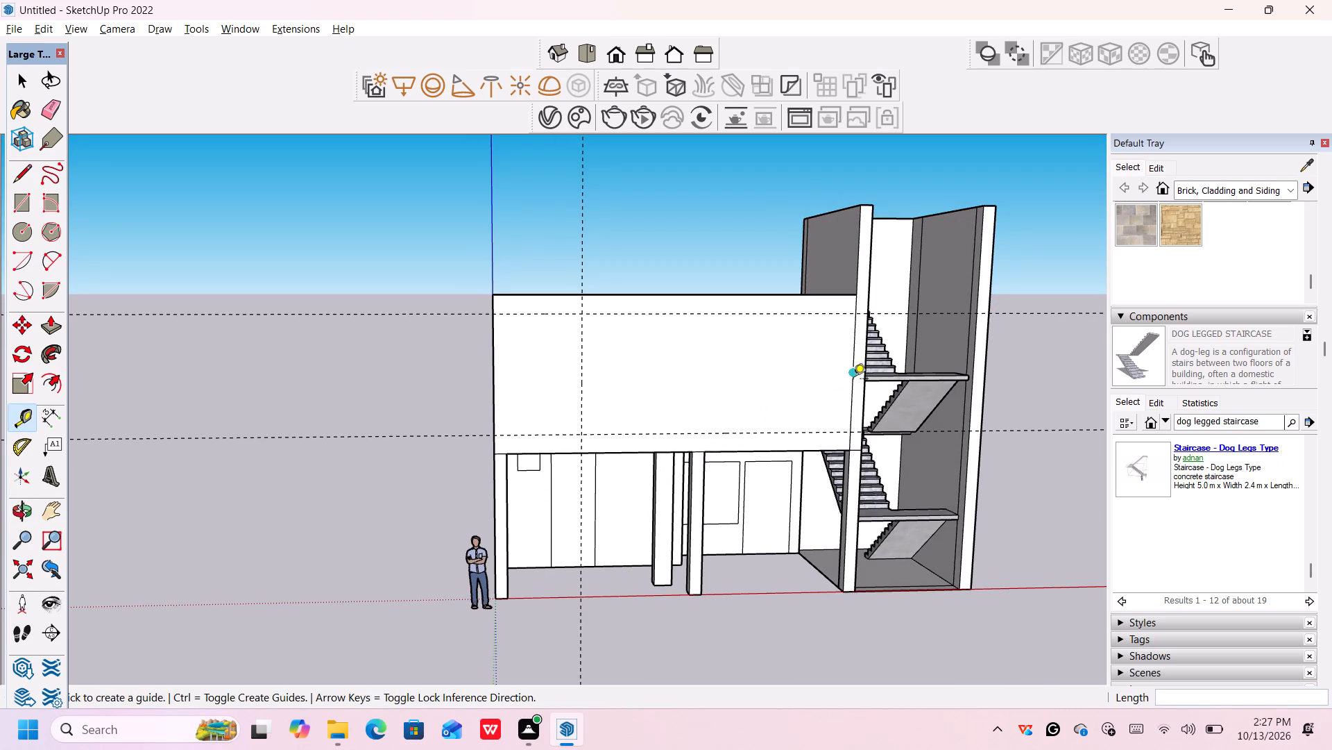
{"action": "left_click", "coordinate": [851, 389]}
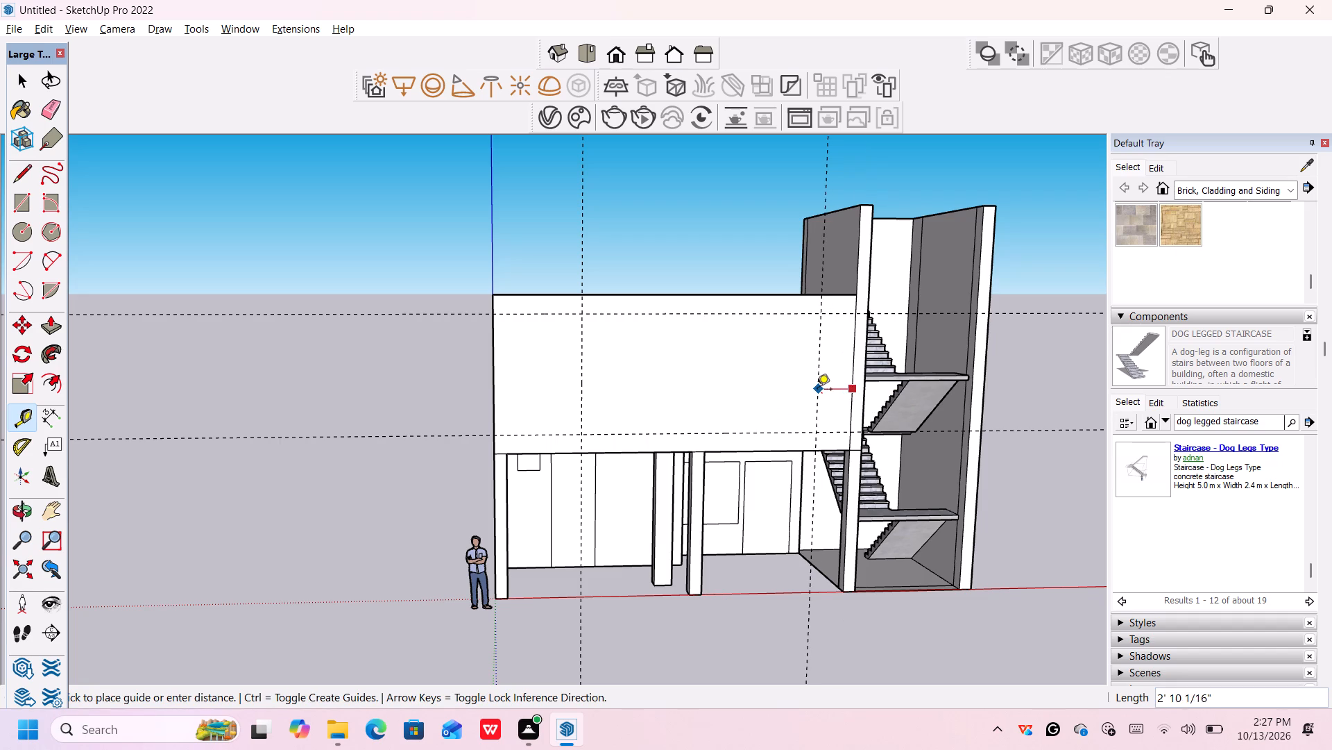
{"action": "type", "text": "1.5'"}
{"action": "key", "text": "Return"}
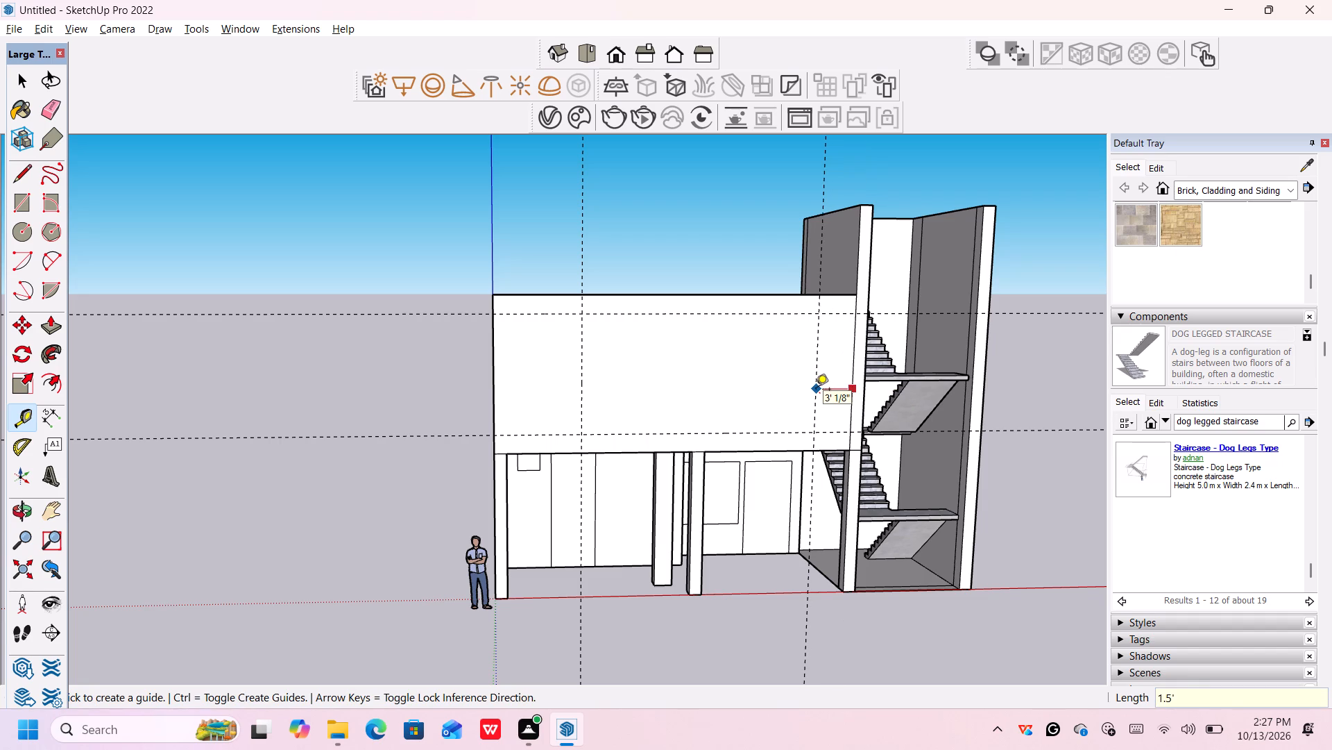
Place a second horizontal guide 1.5' below the guide near the upper front wall's top edge.
{"action": "left_click", "coordinate": [710, 315]}
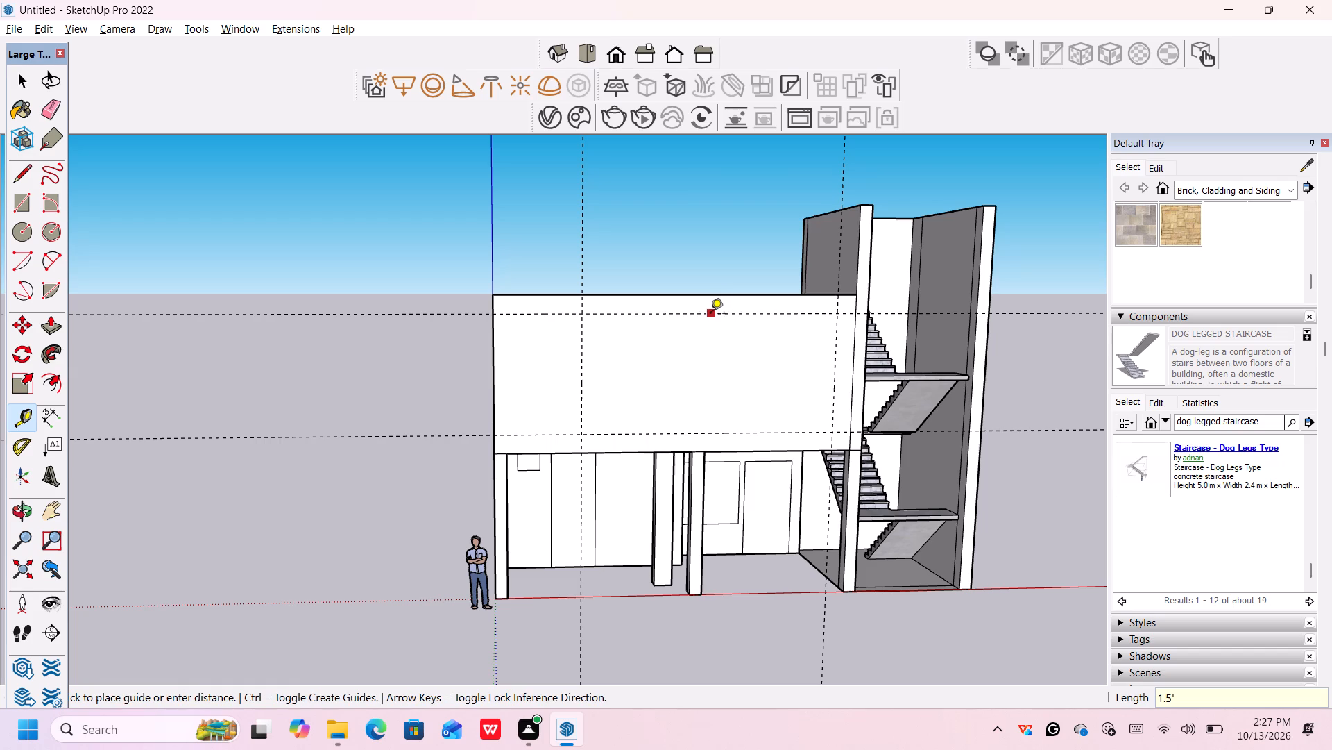
{"action": "type", "text": "1.5'"}
{"action": "key", "text": "Return"}
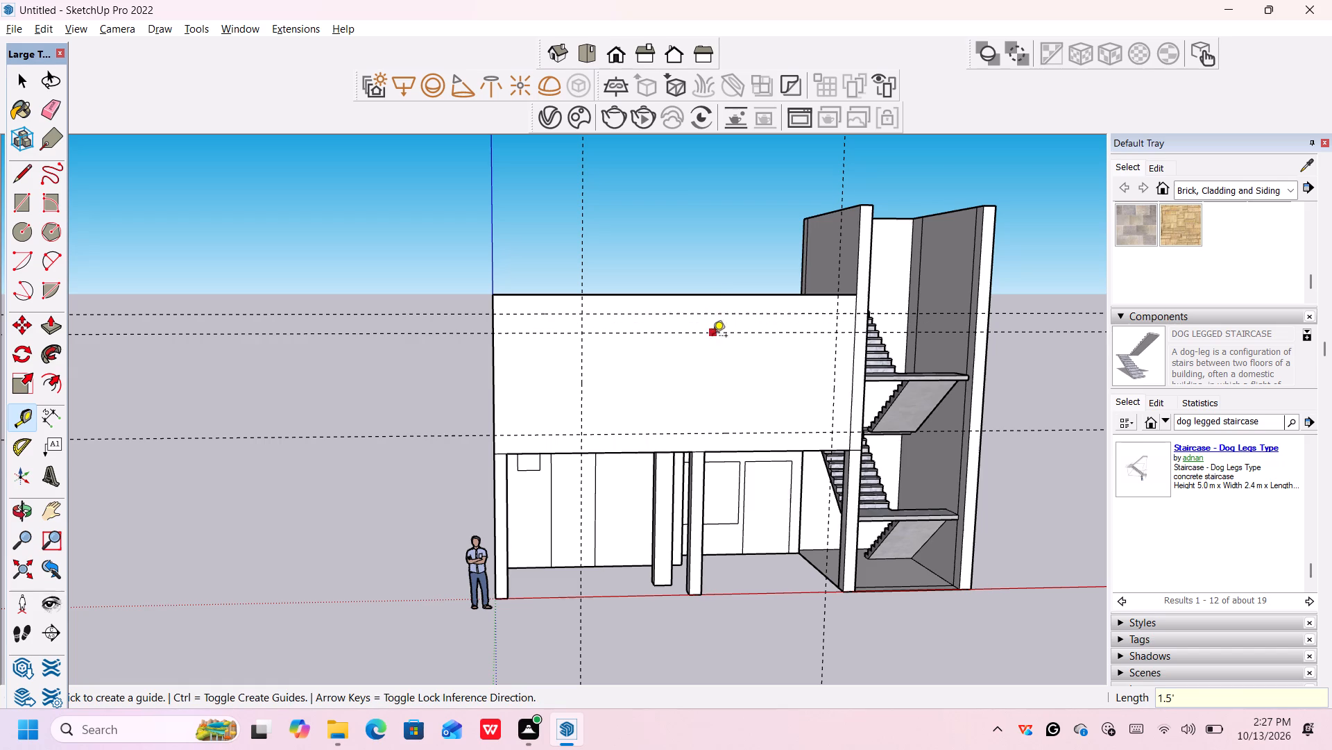
Place a vertical guide on the upper front wall, 8' from its blue-axis edge.
{"action": "middle_click_drag", "start_coordinate": [706, 408], "coordinate": [703, 408]}
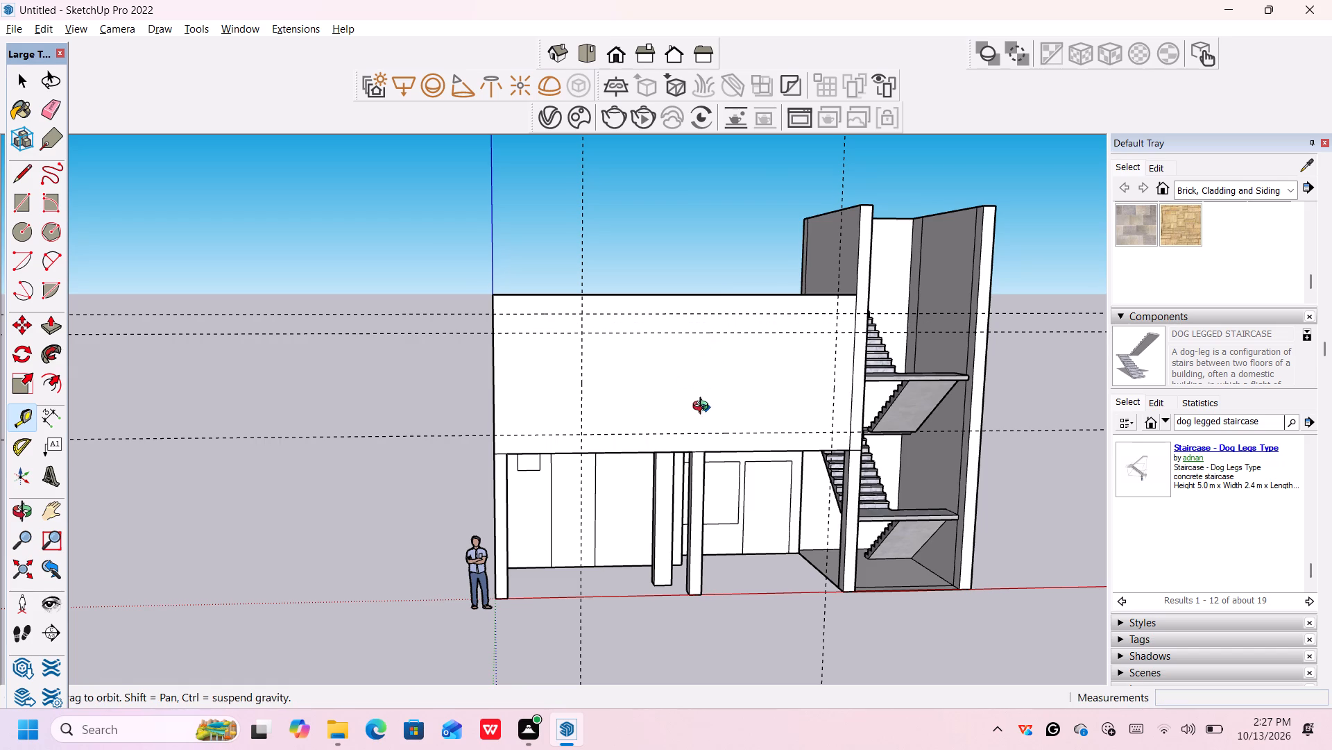
{"action": "middle_click_drag", "start_coordinate": [703, 408], "coordinate": [635, 392]}
{"action": "scroll", "coordinate": [664, 408], "scroll_direction": "up", "scroll_amount": 1}
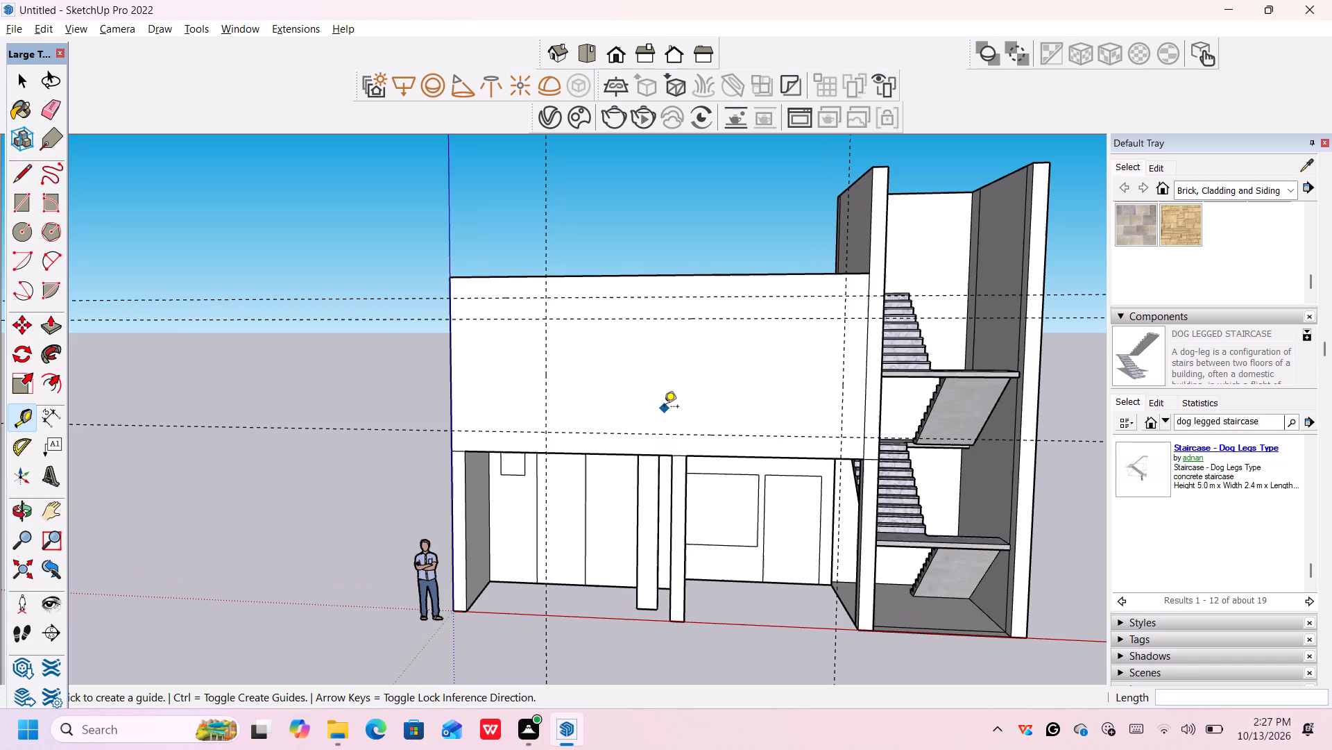
{"action": "scroll", "coordinate": [664, 408], "scroll_direction": "down", "scroll_amount": 1}
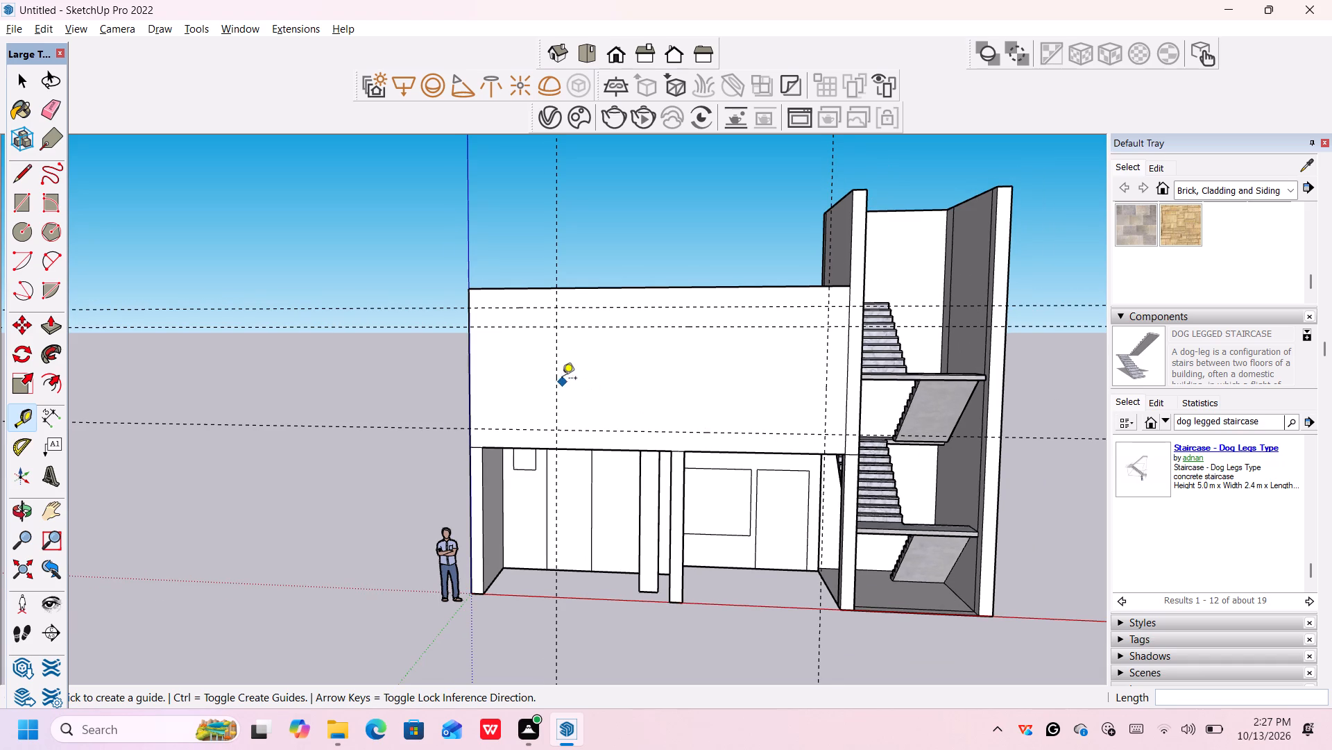
{"action": "middle_click_drag", "start_coordinate": [555, 374], "coordinate": [563, 377]}
{"action": "middle_click_drag", "start_coordinate": [563, 377], "coordinate": [602, 388]}
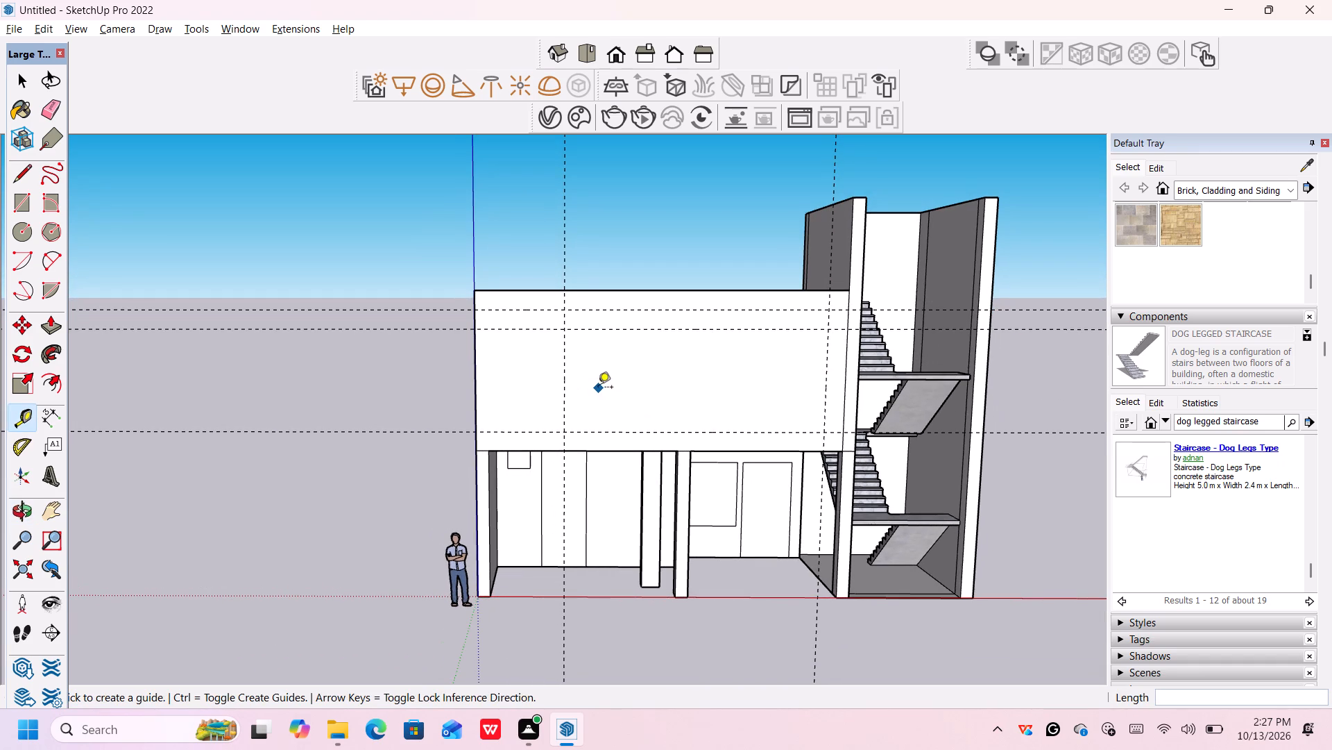
{"action": "left_click", "coordinate": [481, 370]}
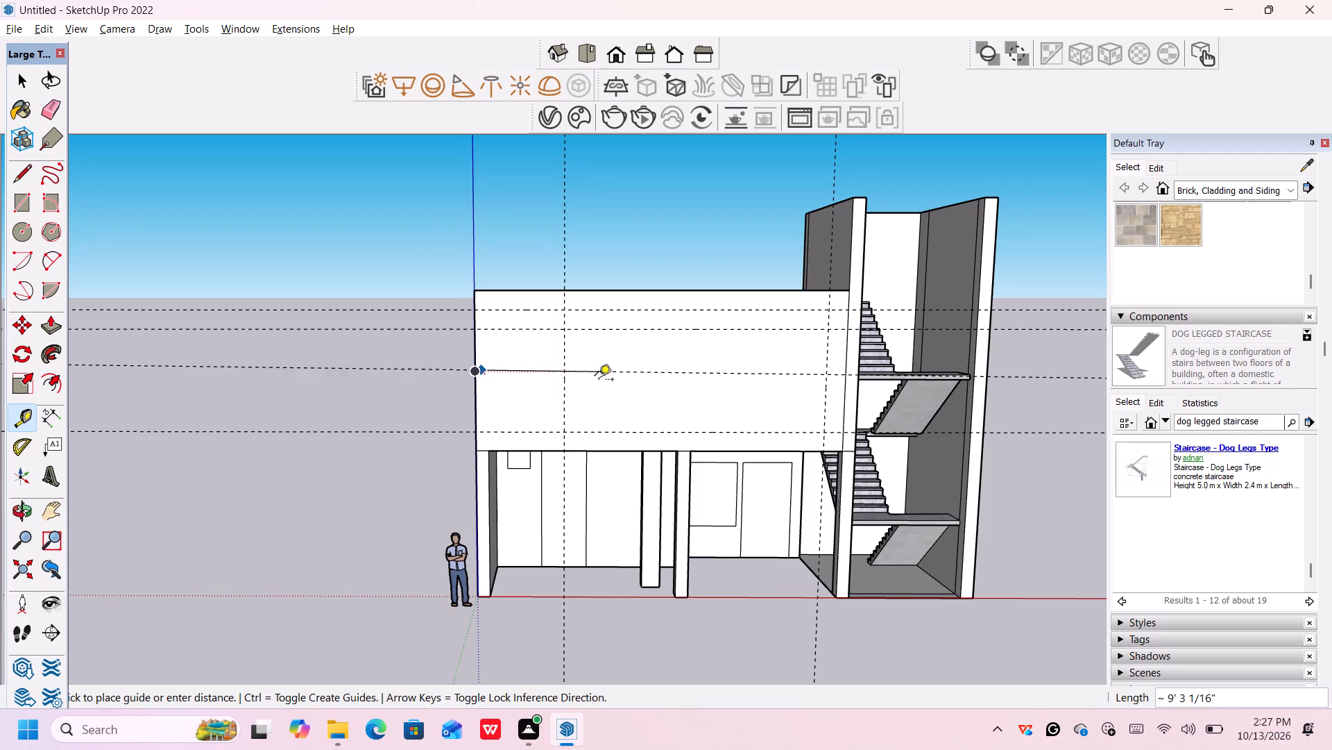
{"action": "key", "text": "Escape"}
{"action": "left_click", "coordinate": [473, 358]}
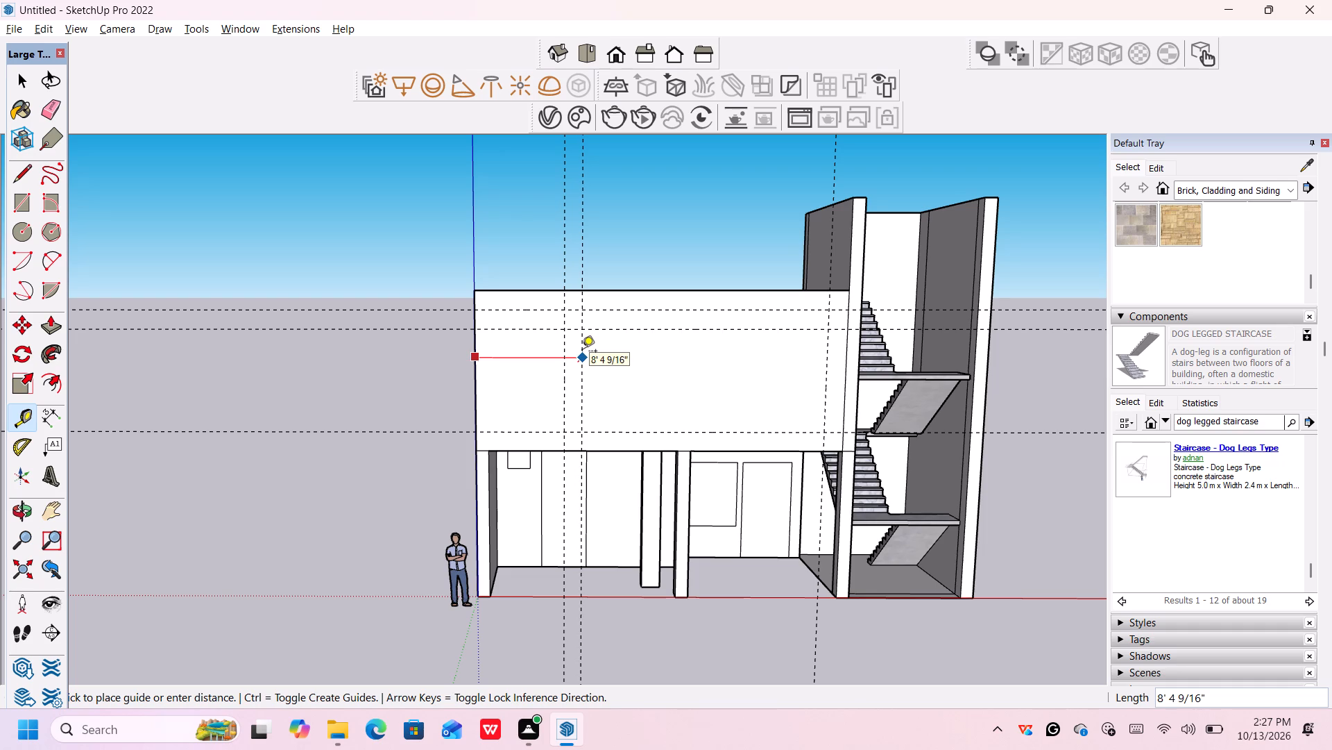
{"action": "type", "text": "8'"}
{"action": "key", "text": "Return"}
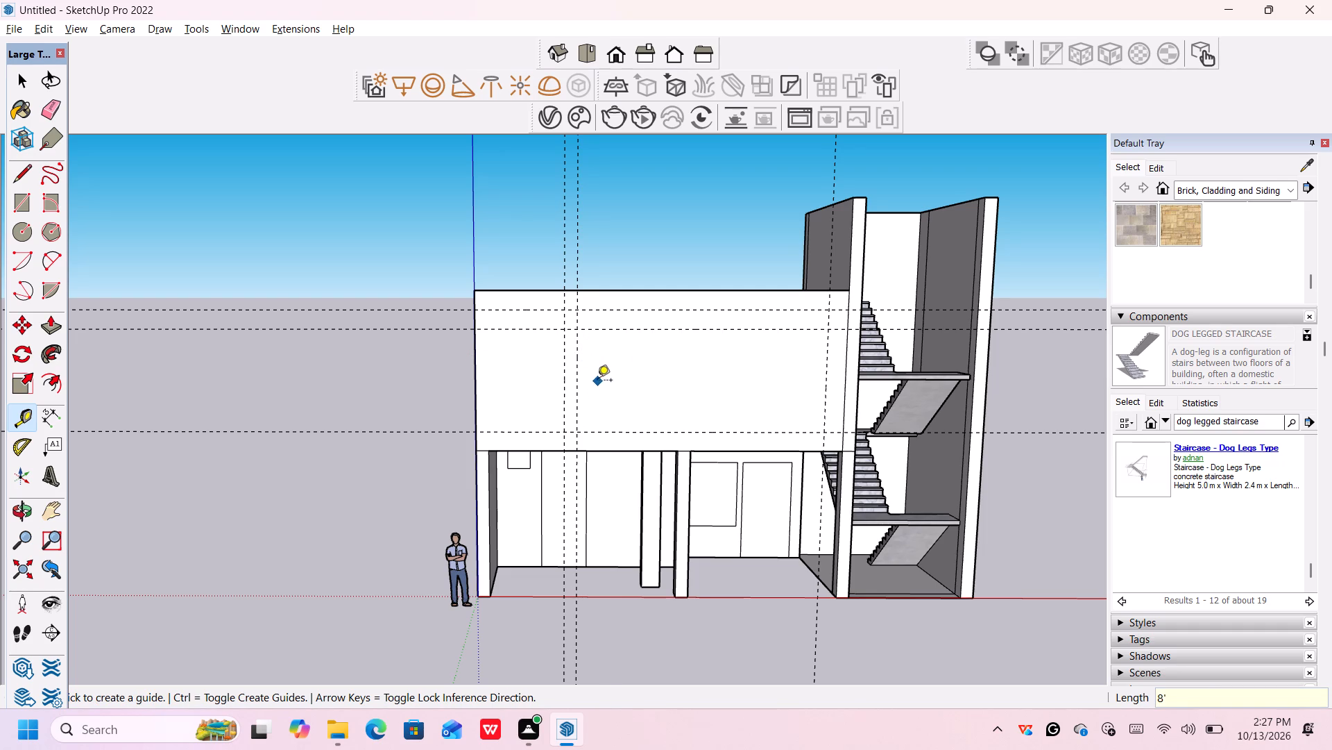
Place another vertical guide 1.5' from the 8' guide, on the side towards the stairwell.
{"action": "left_click", "coordinate": [579, 356]}
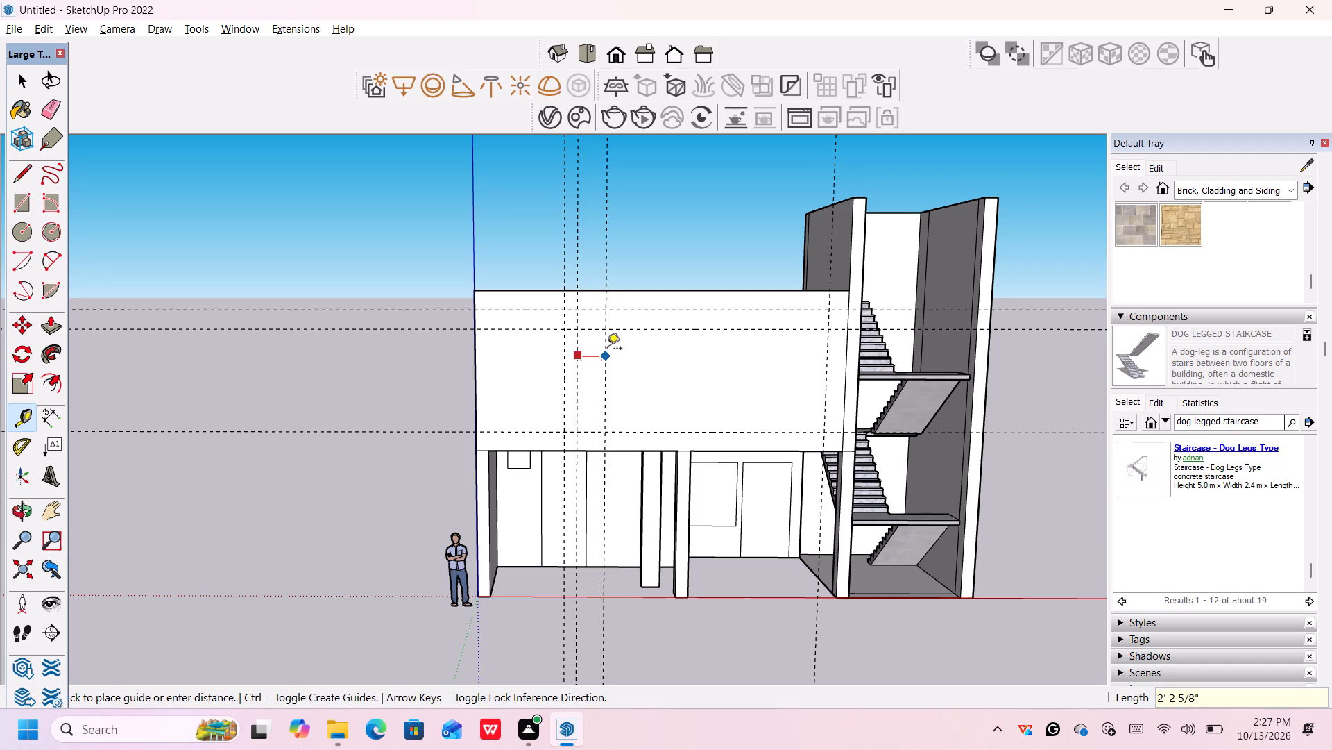
{"action": "type", "text": "1."}
{"action": "type", "text": "5'"}
{"action": "key", "text": "Return"}
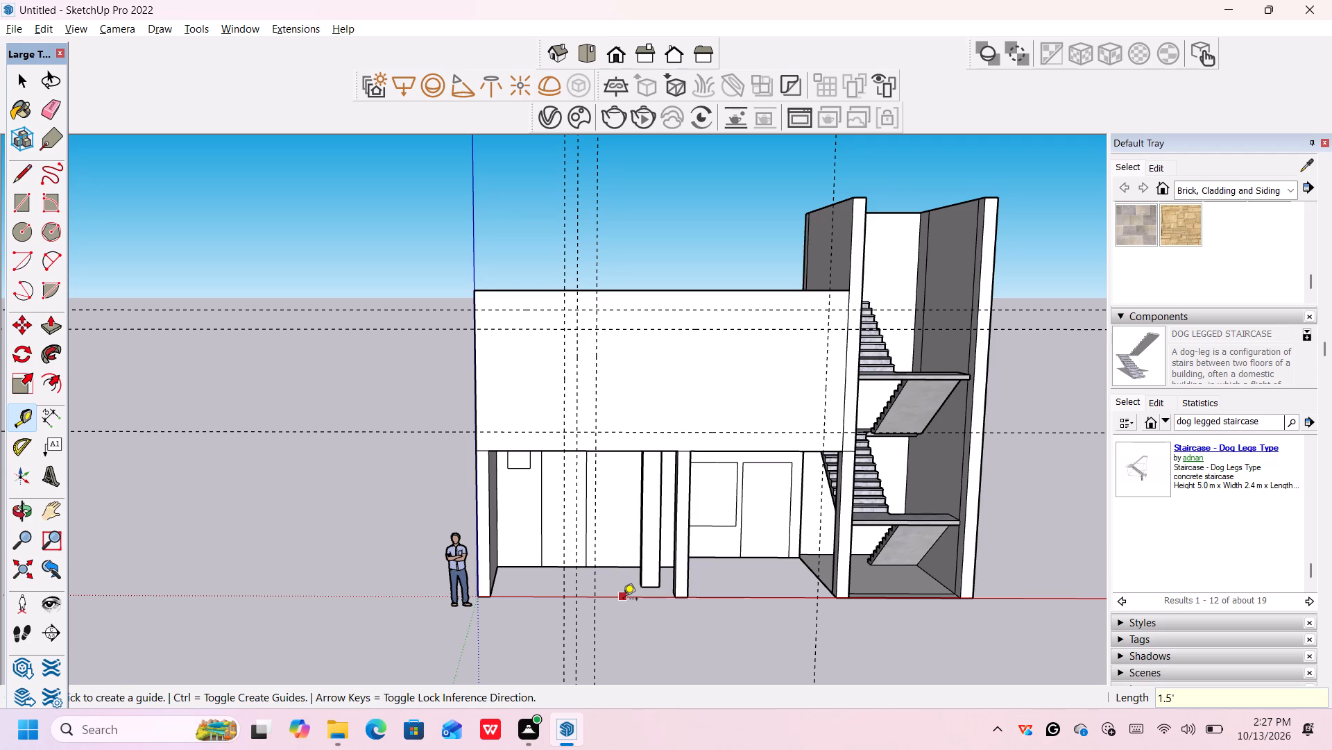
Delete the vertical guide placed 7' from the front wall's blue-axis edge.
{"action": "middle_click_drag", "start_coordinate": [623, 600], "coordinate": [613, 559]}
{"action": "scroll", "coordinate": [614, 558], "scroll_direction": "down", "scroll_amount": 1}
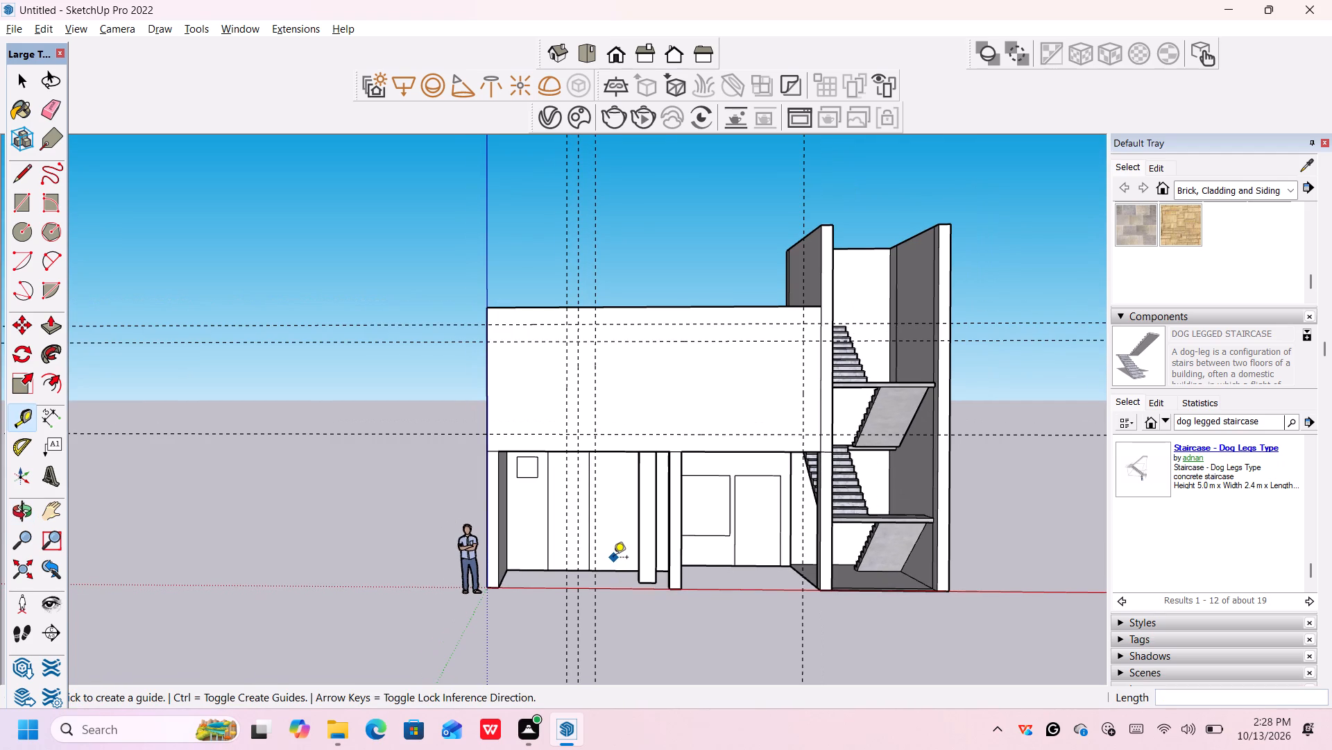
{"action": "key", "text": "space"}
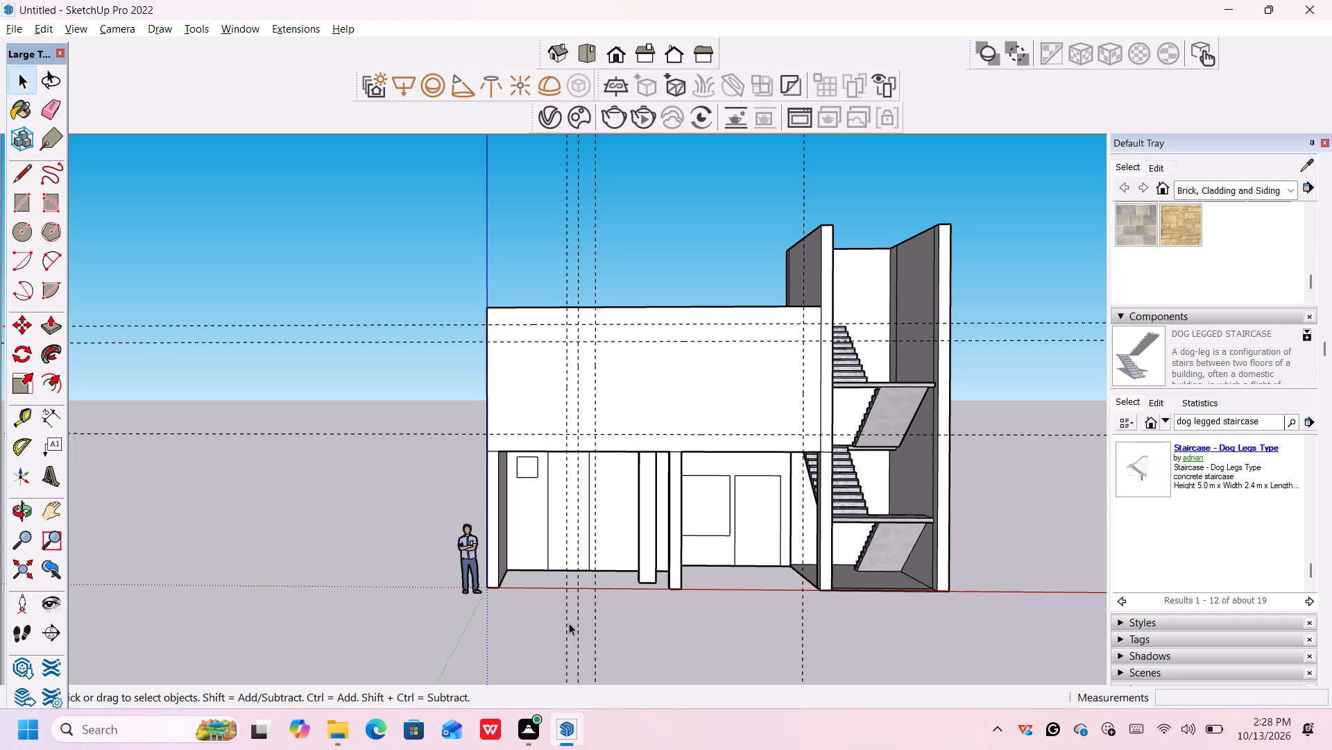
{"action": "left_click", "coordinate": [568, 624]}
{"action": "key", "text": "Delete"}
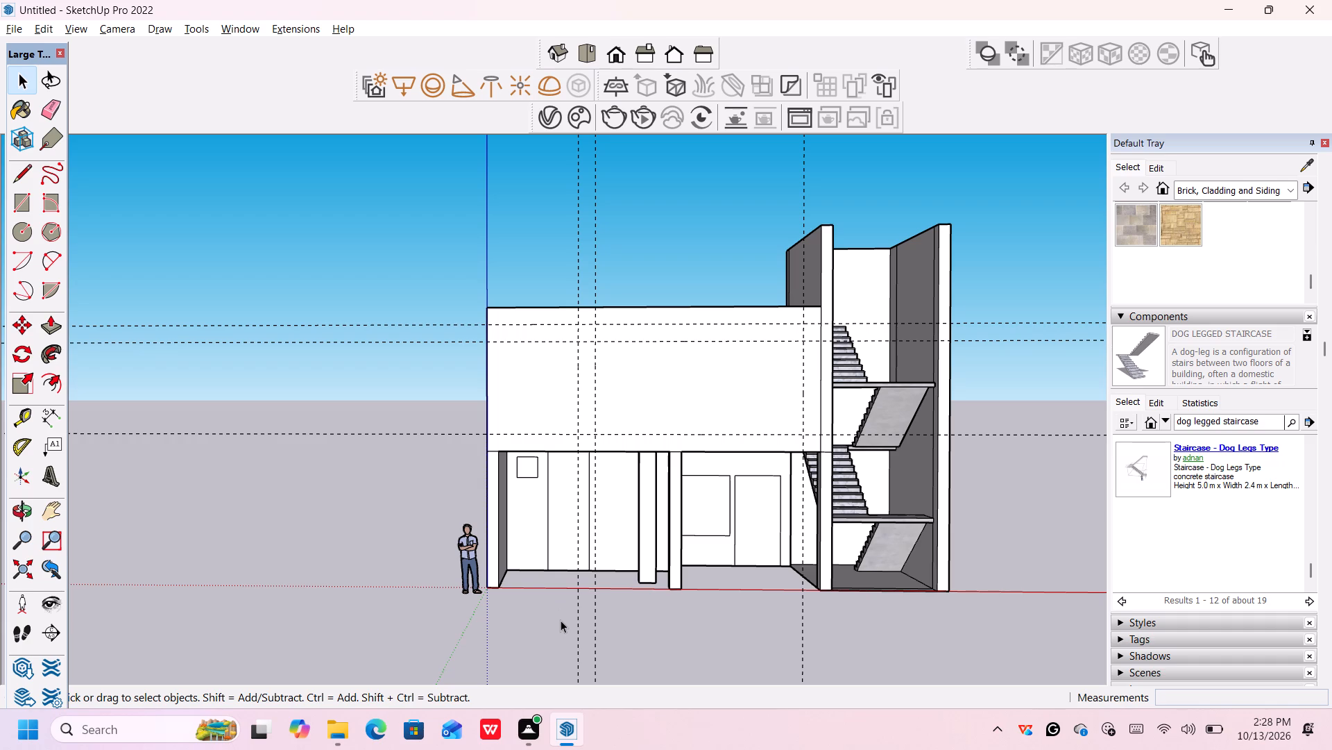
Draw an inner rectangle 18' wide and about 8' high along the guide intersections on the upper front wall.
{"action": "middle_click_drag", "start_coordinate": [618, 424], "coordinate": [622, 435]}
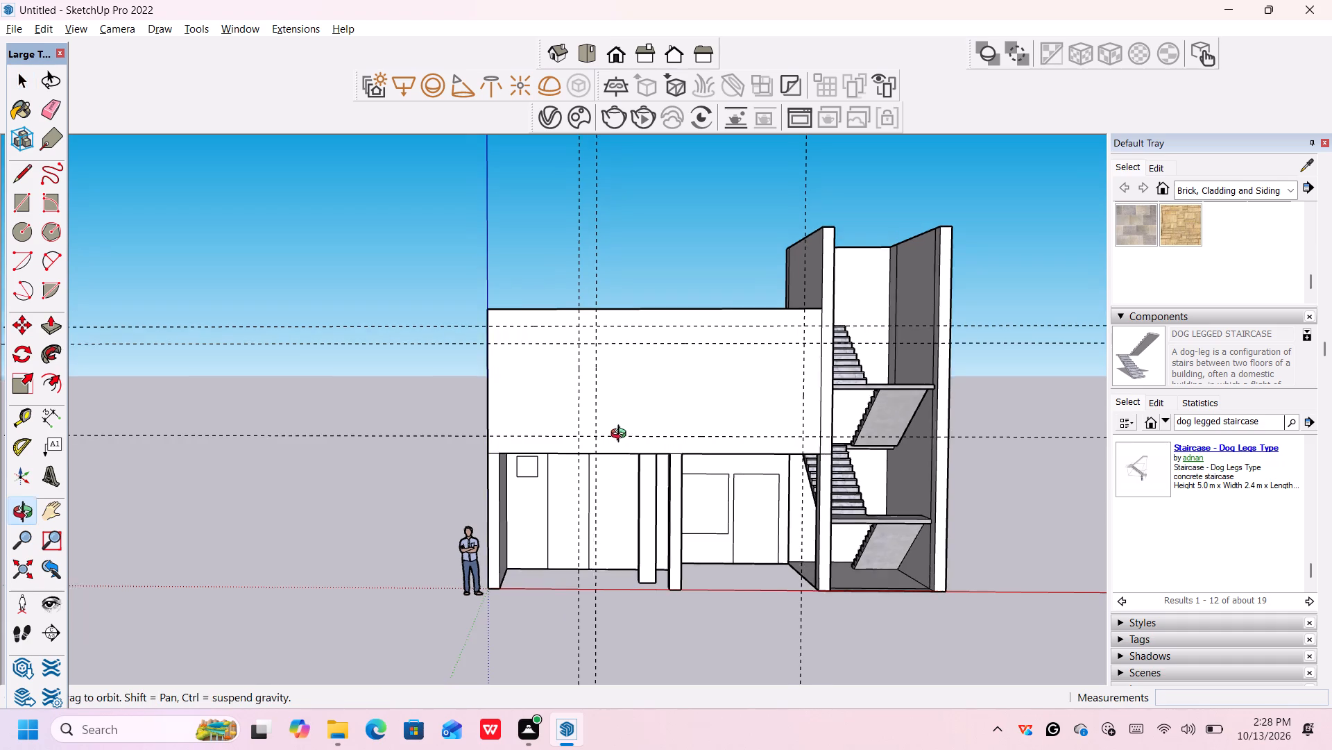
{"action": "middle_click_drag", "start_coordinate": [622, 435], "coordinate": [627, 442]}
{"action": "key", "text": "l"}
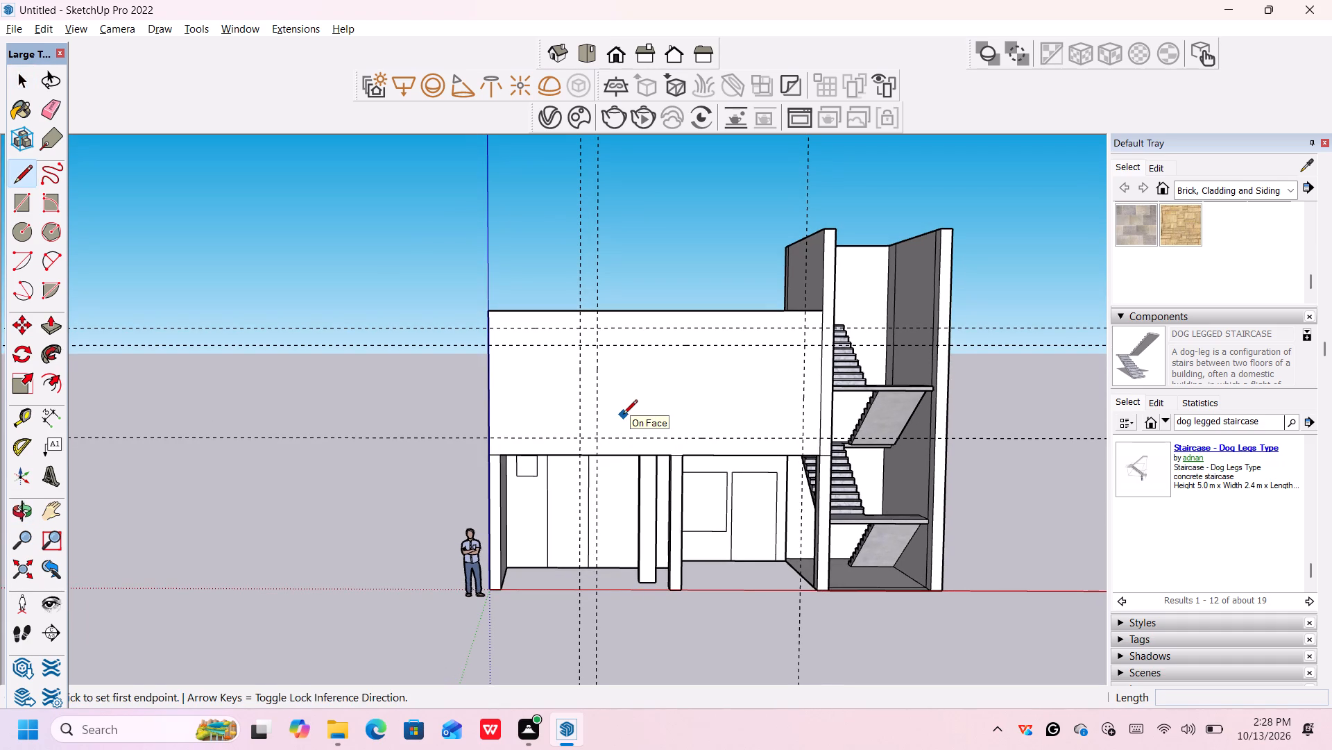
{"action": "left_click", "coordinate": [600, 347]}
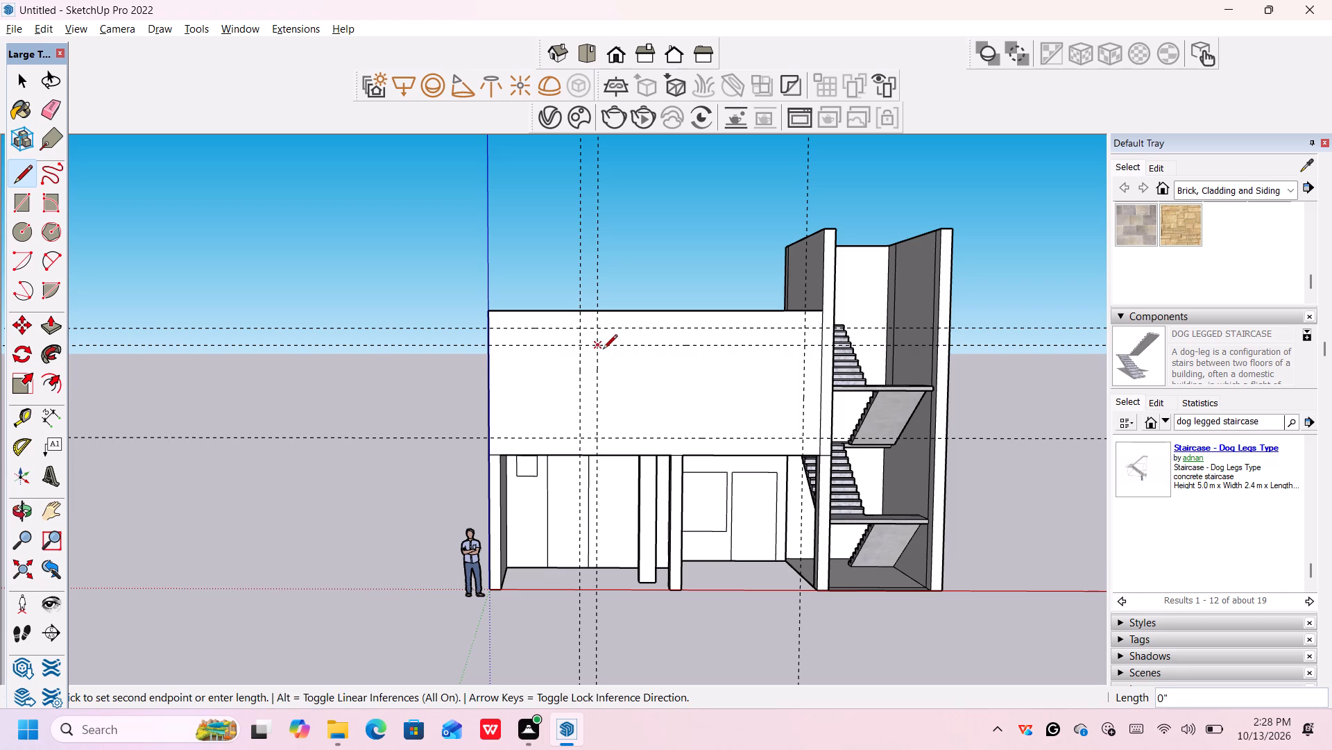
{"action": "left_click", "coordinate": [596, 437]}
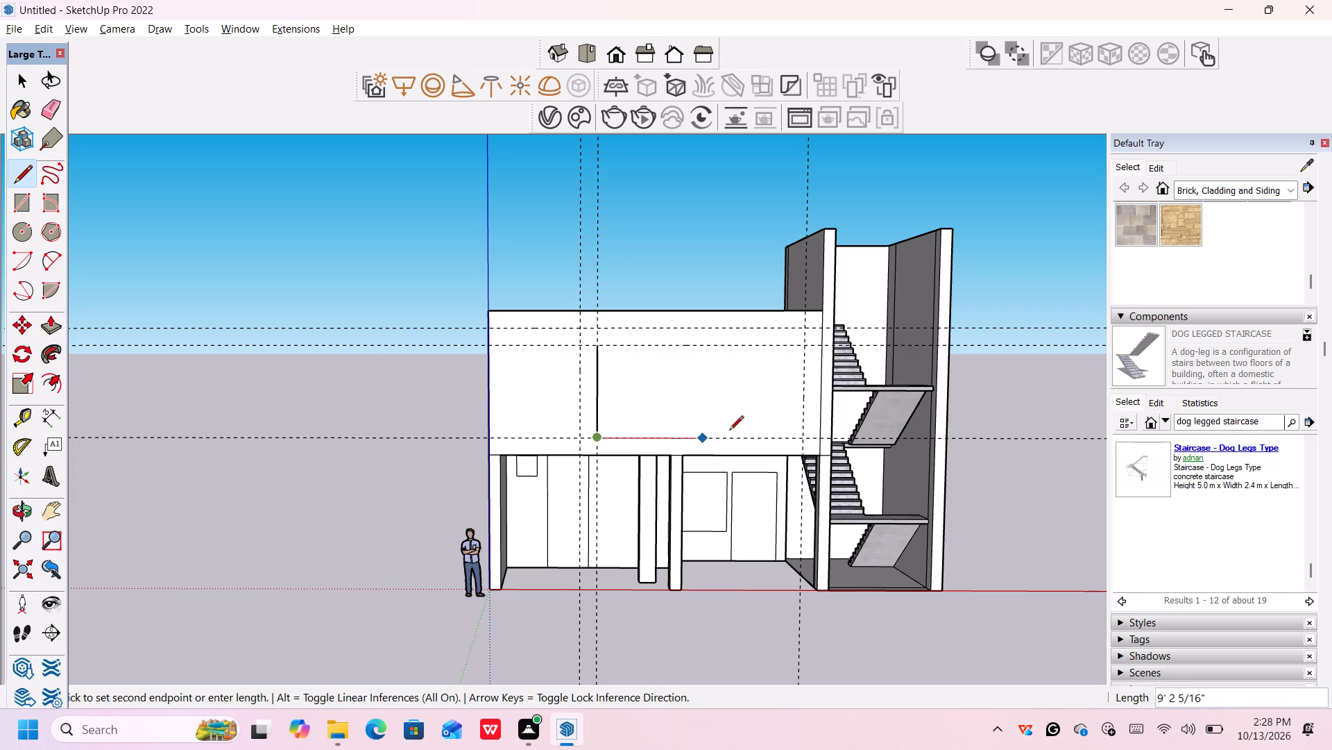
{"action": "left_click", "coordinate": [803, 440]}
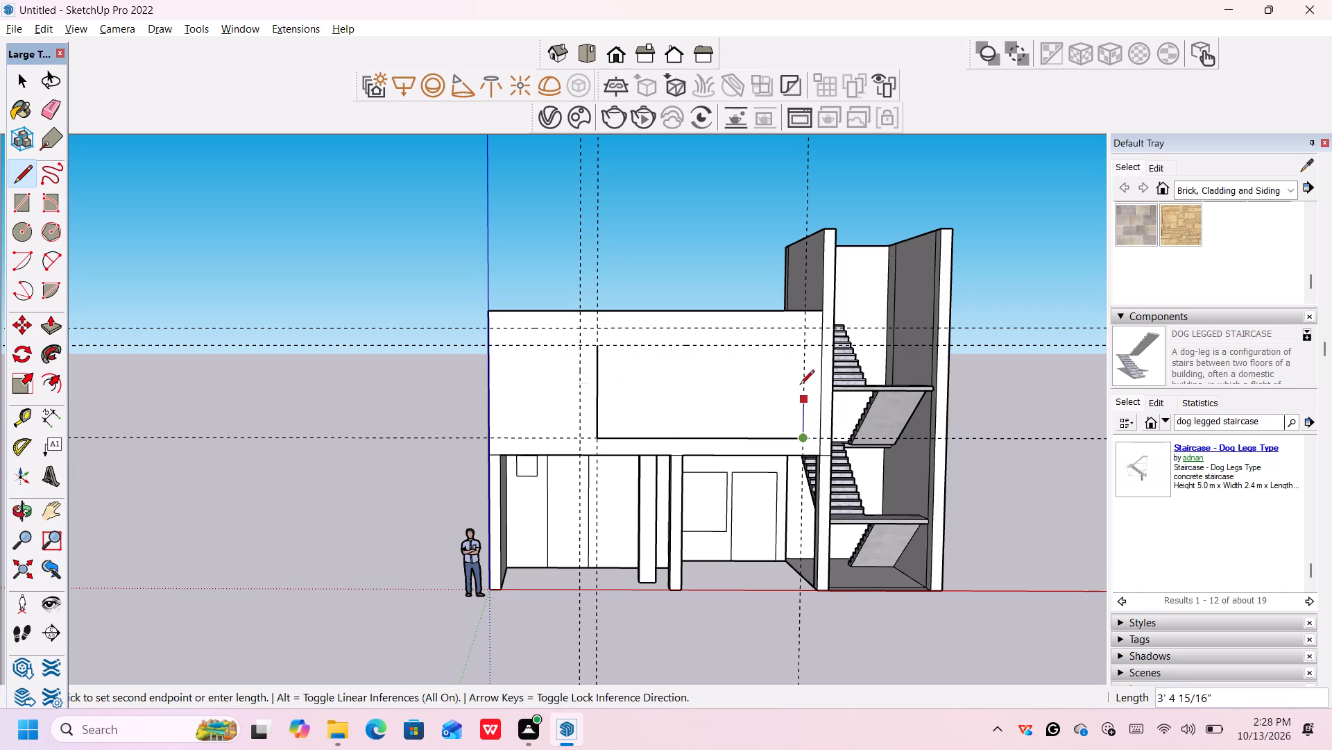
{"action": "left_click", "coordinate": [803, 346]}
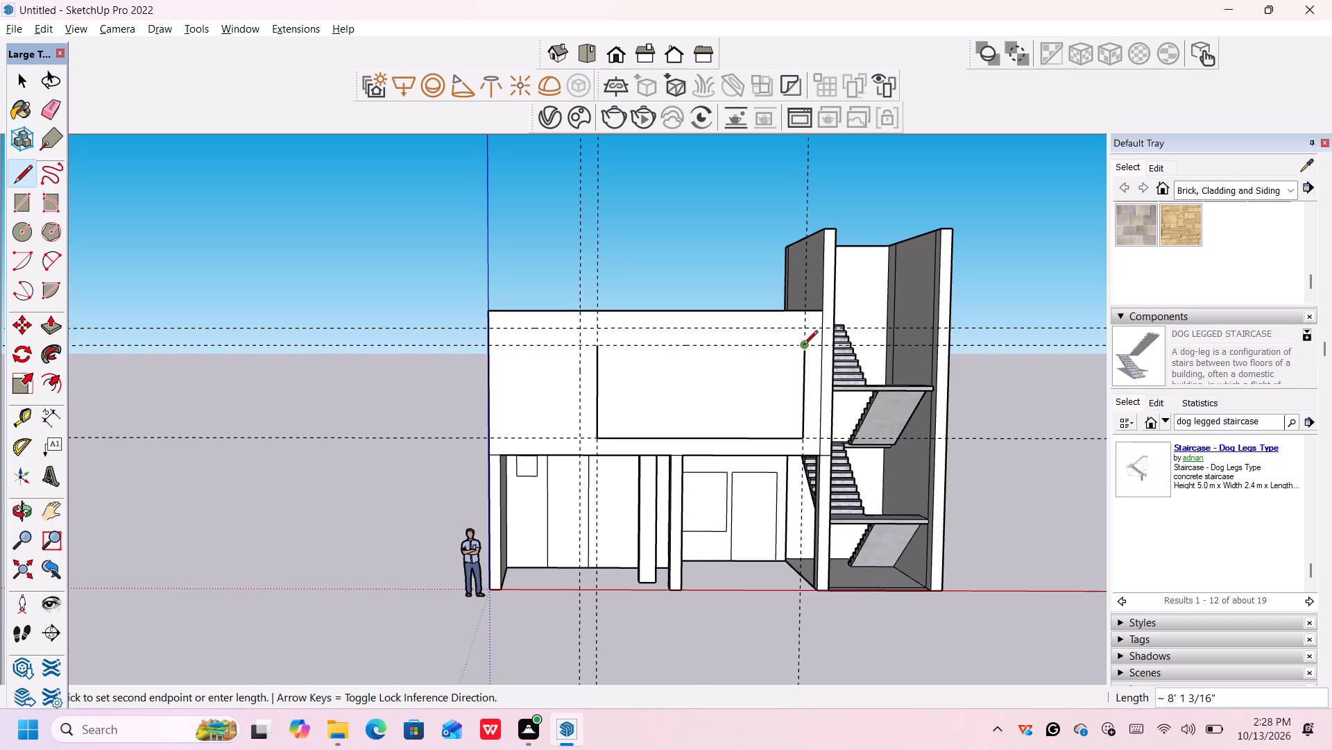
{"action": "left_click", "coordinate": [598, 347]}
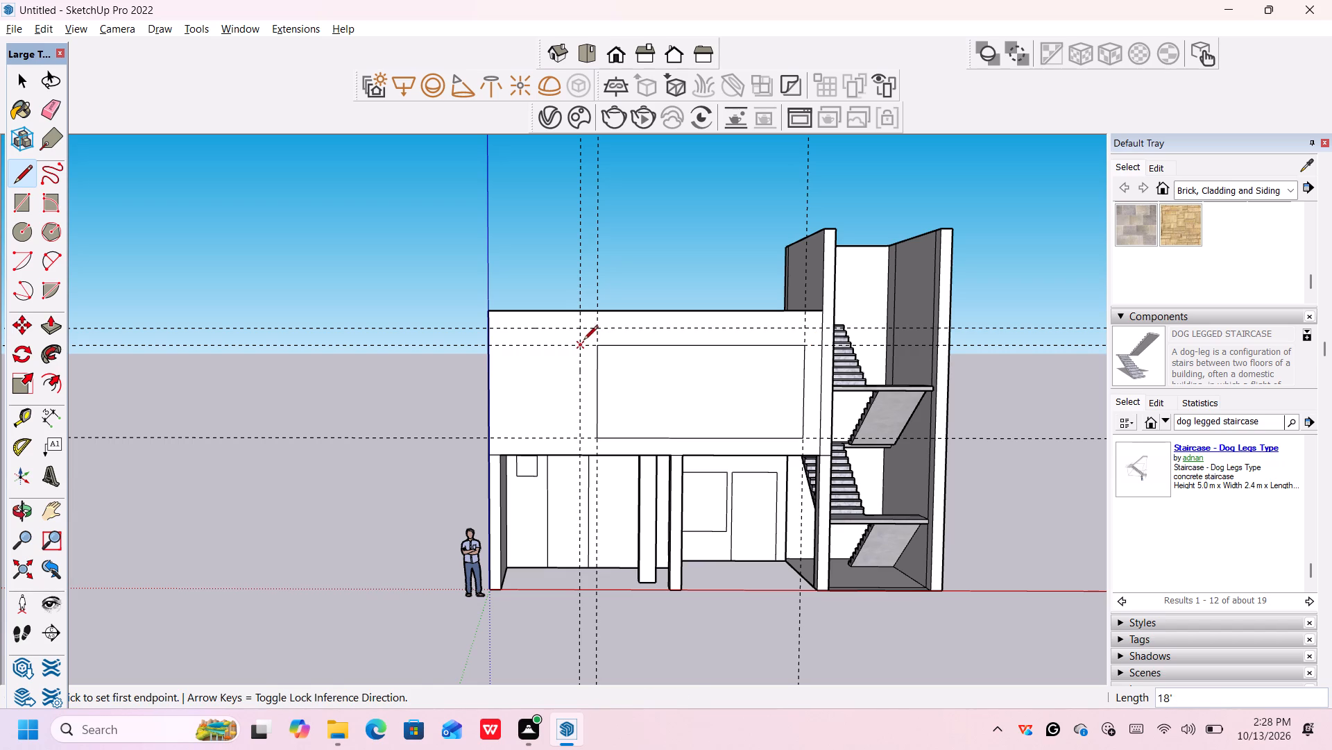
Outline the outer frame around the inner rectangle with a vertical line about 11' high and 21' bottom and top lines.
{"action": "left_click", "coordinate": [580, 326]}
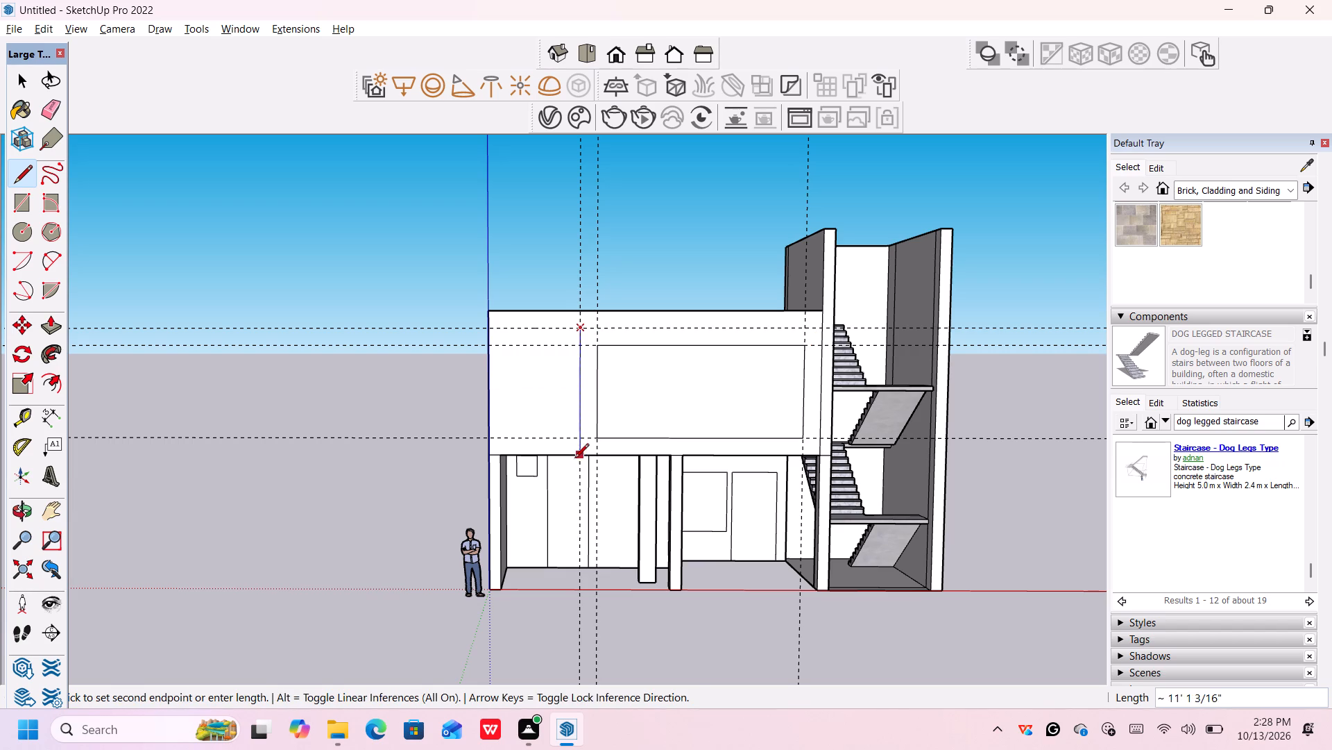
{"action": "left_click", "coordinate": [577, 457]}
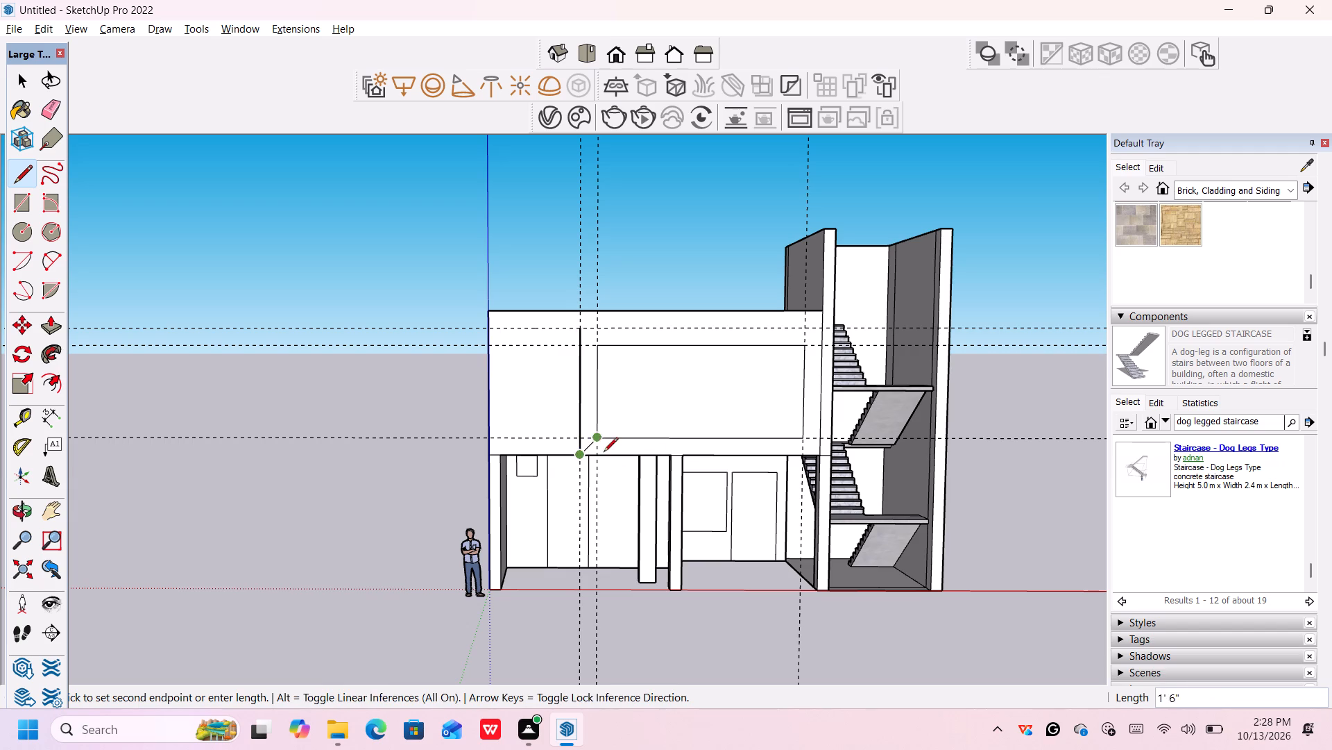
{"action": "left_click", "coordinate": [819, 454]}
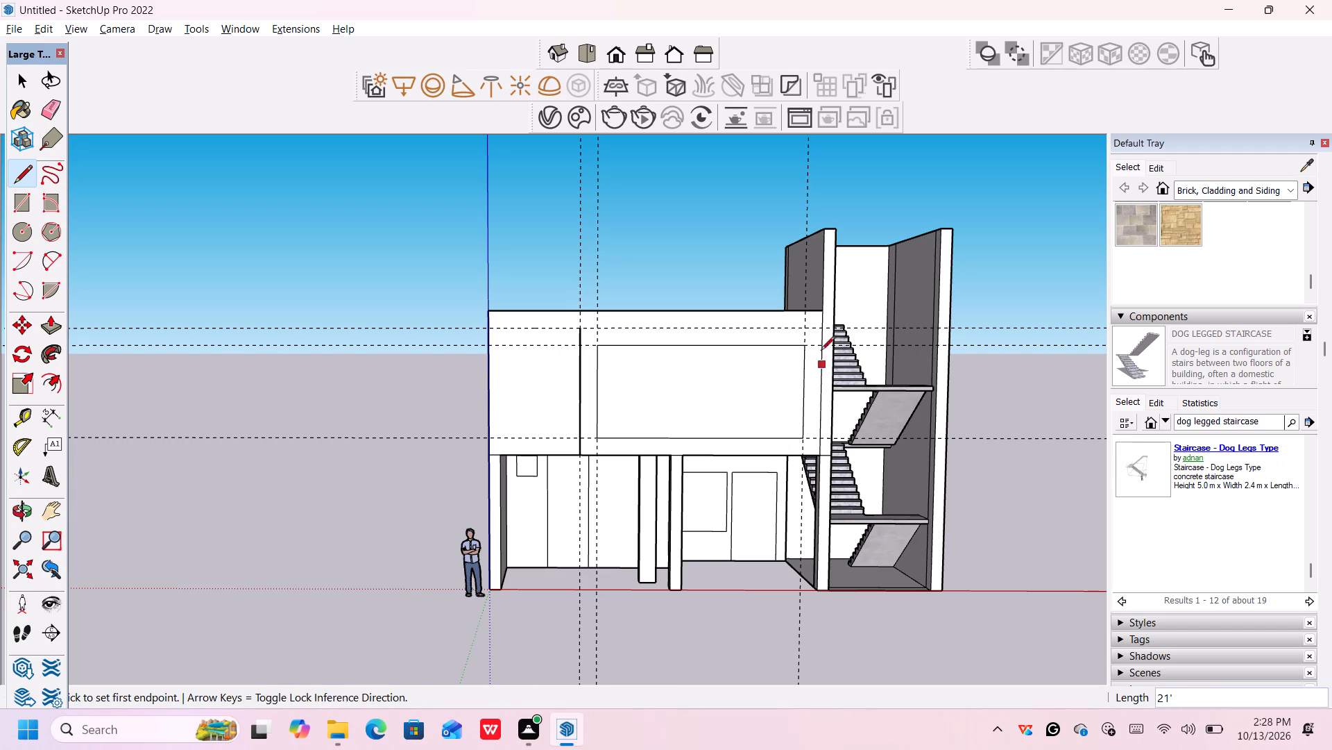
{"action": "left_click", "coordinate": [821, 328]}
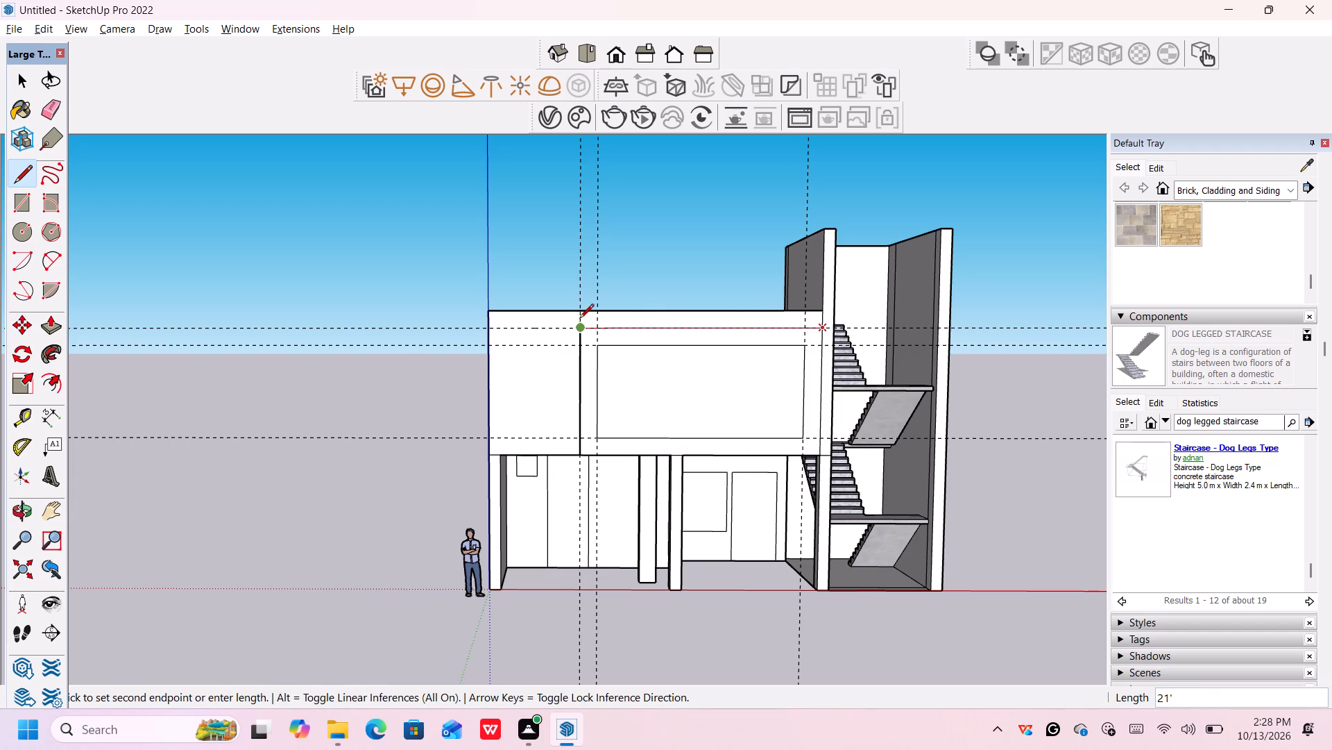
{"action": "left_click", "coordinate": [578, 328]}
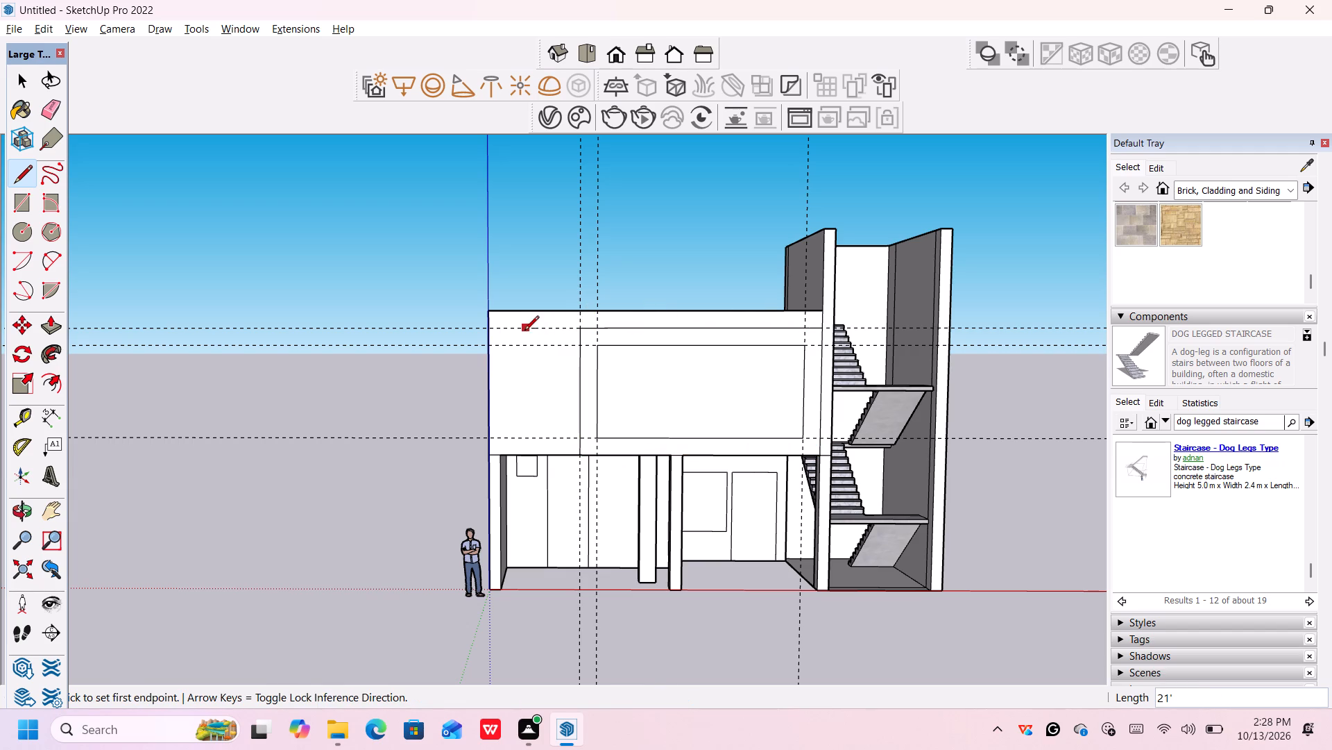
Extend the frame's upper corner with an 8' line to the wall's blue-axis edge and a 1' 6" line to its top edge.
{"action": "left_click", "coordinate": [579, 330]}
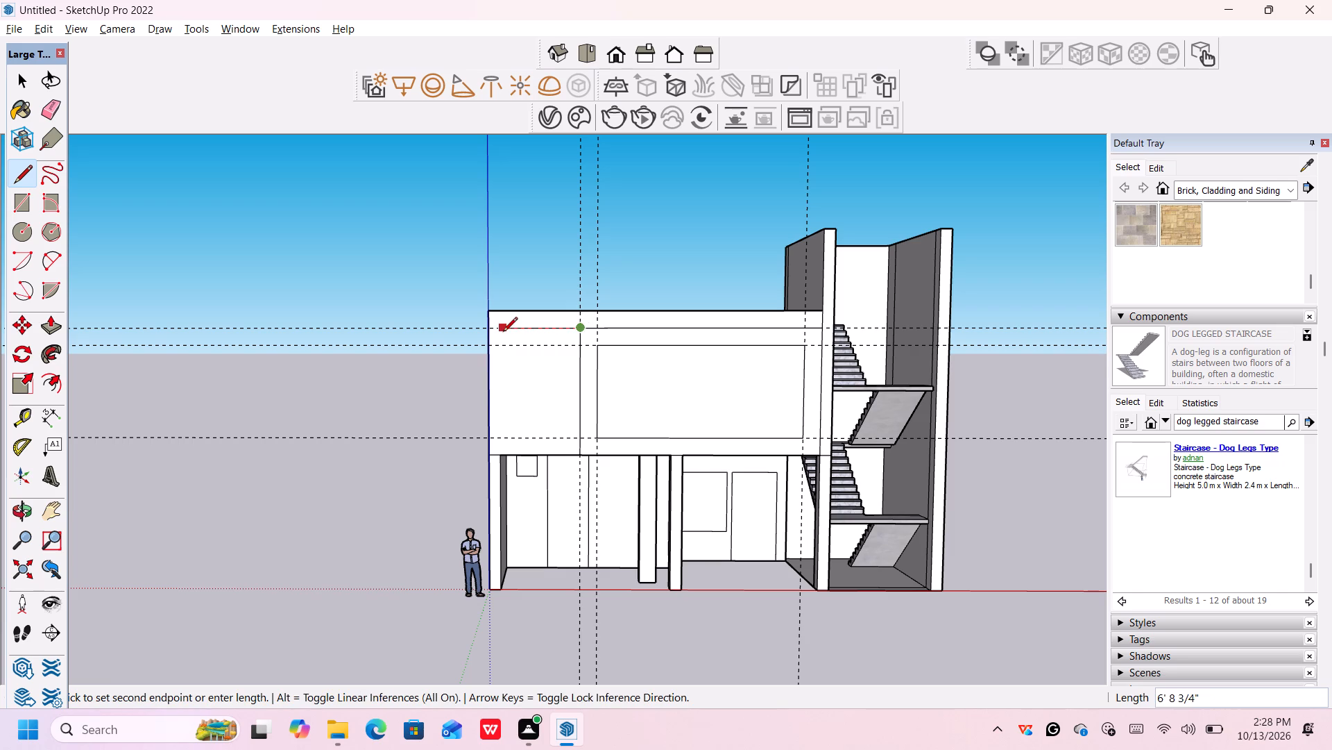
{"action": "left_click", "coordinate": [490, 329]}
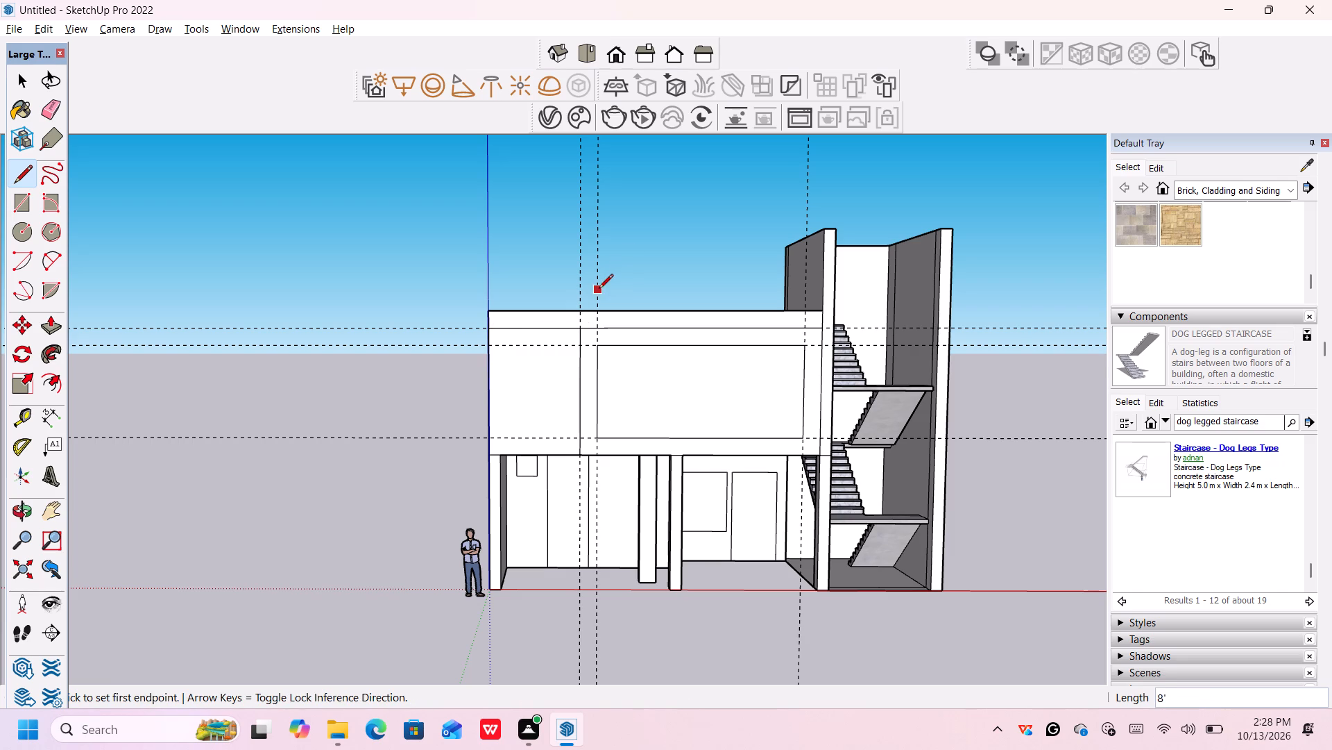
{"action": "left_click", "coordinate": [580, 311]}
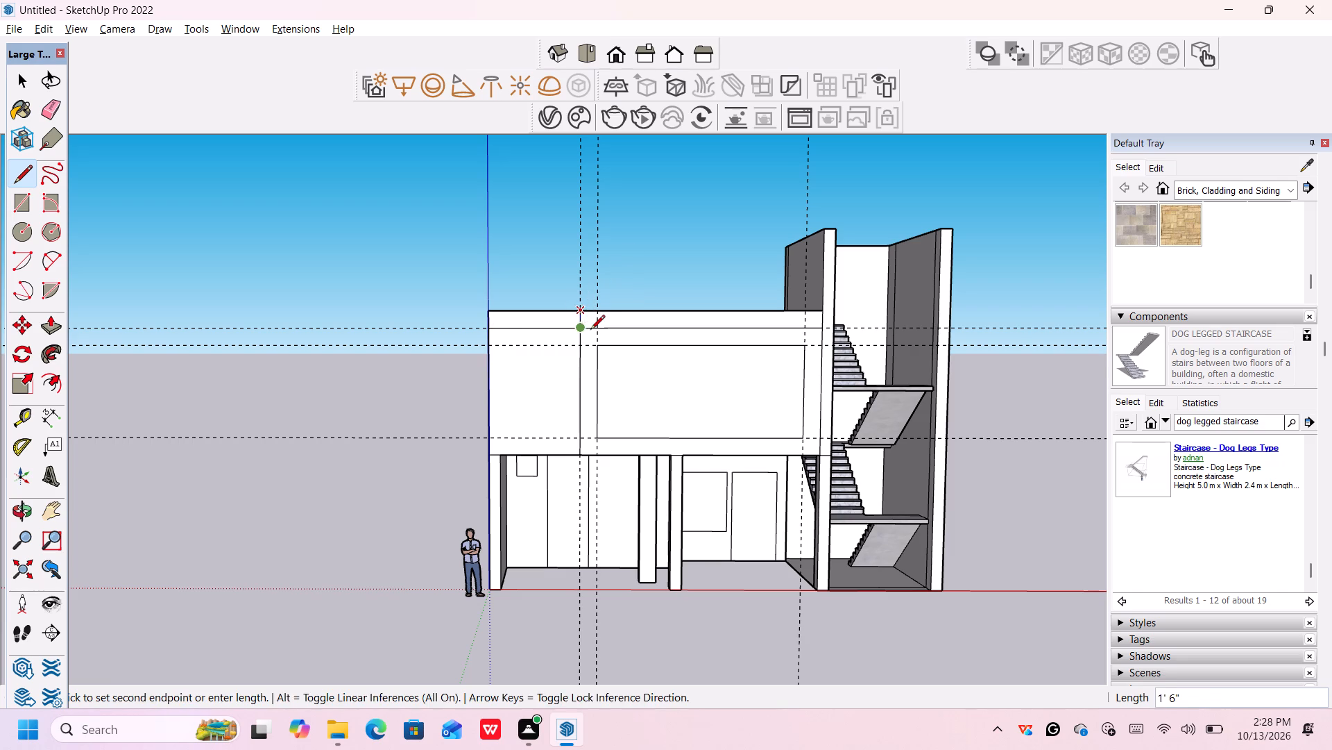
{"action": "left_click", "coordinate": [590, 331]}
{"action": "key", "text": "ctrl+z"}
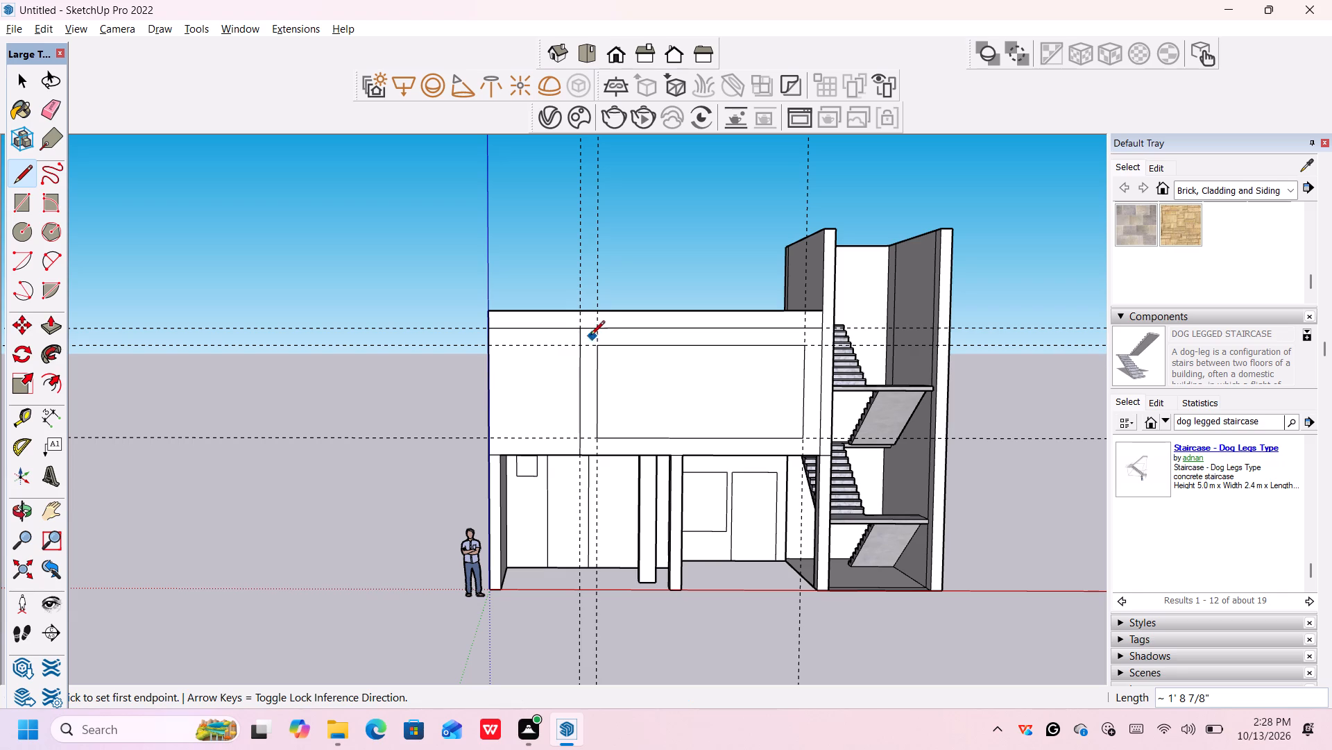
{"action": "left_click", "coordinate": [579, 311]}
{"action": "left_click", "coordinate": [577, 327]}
Undo all the frame lines and the offset guides on the upper front wall.
{"action": "middle_click", "coordinate": [678, 246]}
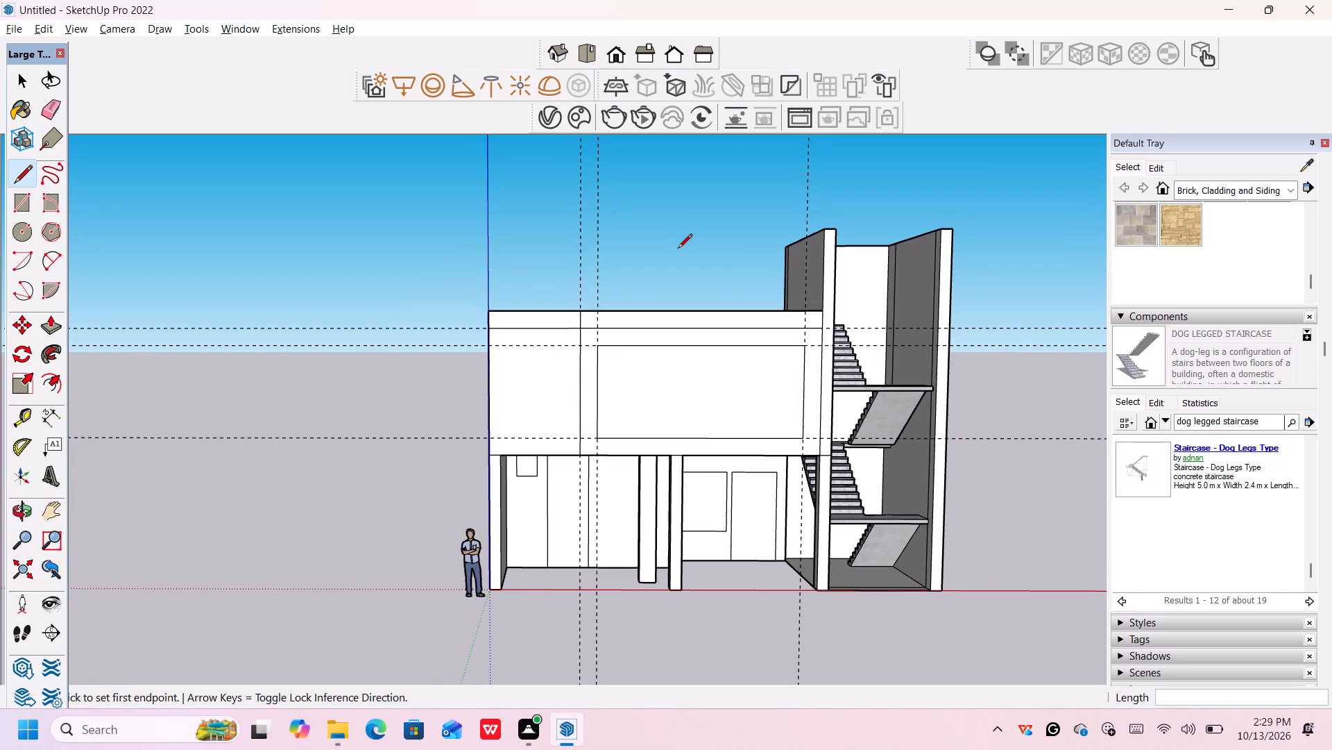
{"action": "key", "text": "ctrl+z"}
{"action": "key", "text": "ctrl+z"}
{"action": "key", "text": "ctrl+z"}
{"action": "key", "text": "ctrl+z"}
{"action": "key", "text": "ctrl+z"}
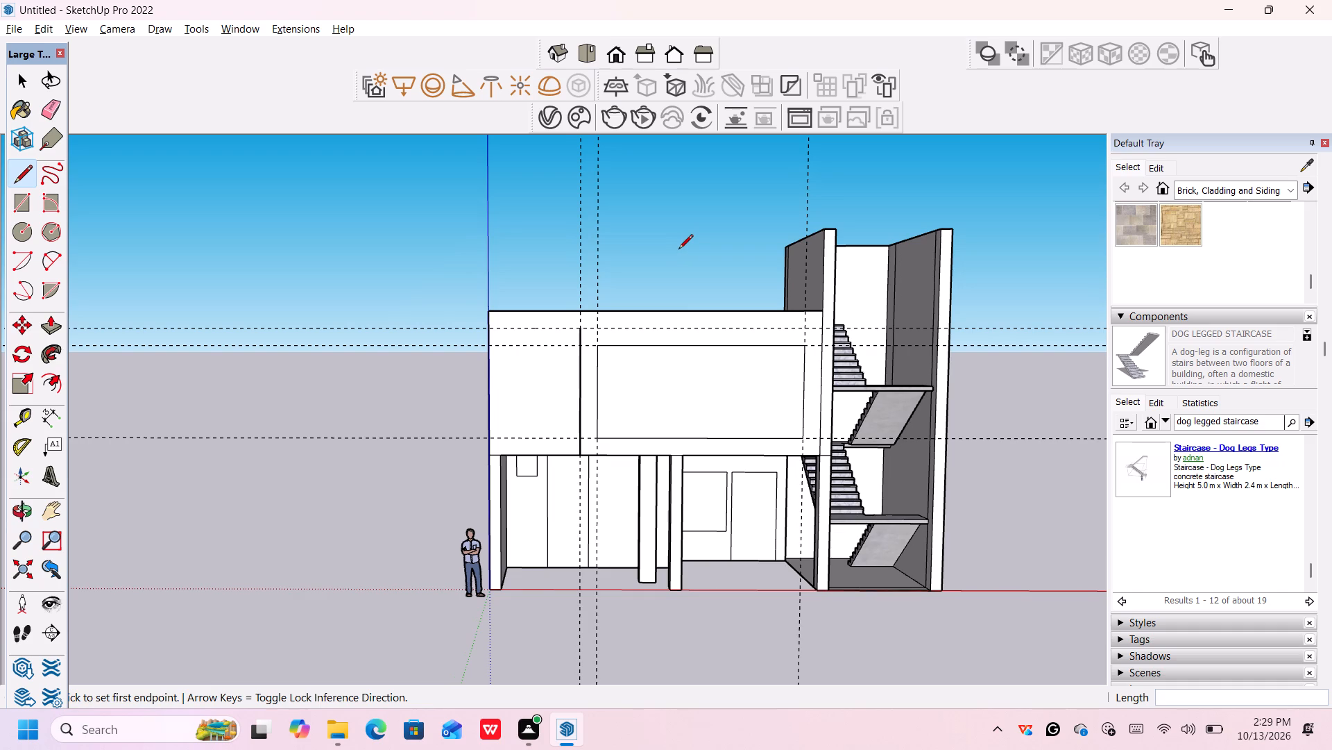
{"action": "key", "text": "ctrl+z"}
{"action": "key", "text": "ctrl+z"}
{"action": "key", "text": "ctrl+z"}
{"action": "key", "text": "ctrl+z"}
{"action": "key", "text": "ctrl+z"}
{"action": "key", "text": "ctrl+z"}
{"action": "key", "text": "ctrl+z"}
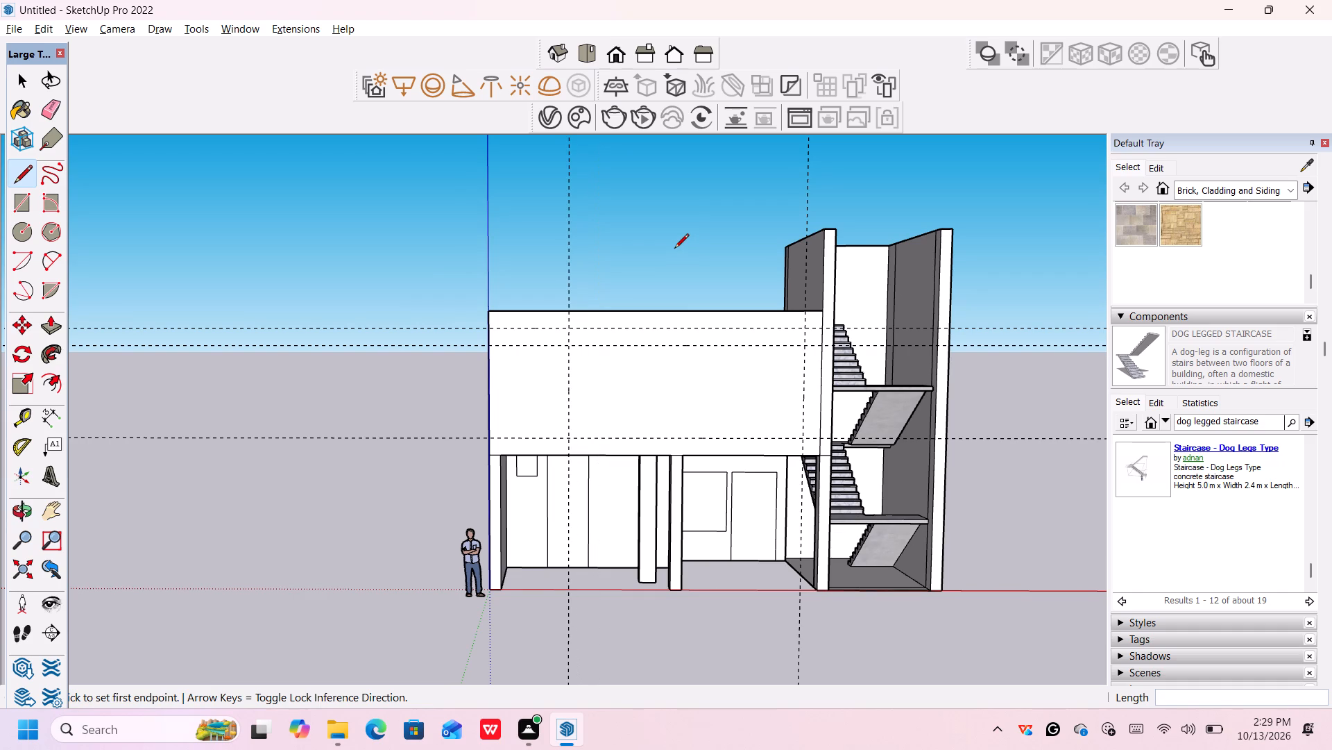
{"action": "key", "text": "ctrl+z"}
{"action": "key", "text": "ctrl+z"}
{"action": "key", "text": "ctrl+z"}
{"action": "key", "text": "ctrl+z"}
{"action": "key", "text": "ctrl+z"}
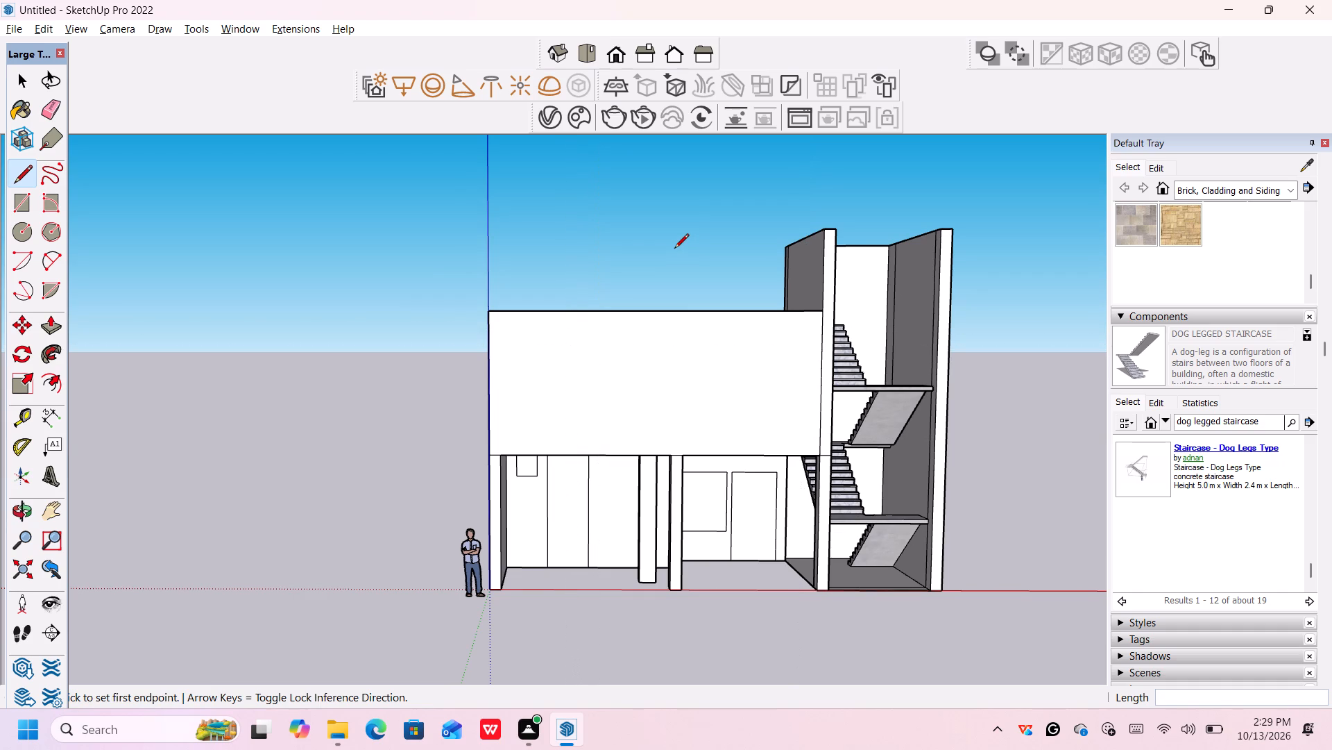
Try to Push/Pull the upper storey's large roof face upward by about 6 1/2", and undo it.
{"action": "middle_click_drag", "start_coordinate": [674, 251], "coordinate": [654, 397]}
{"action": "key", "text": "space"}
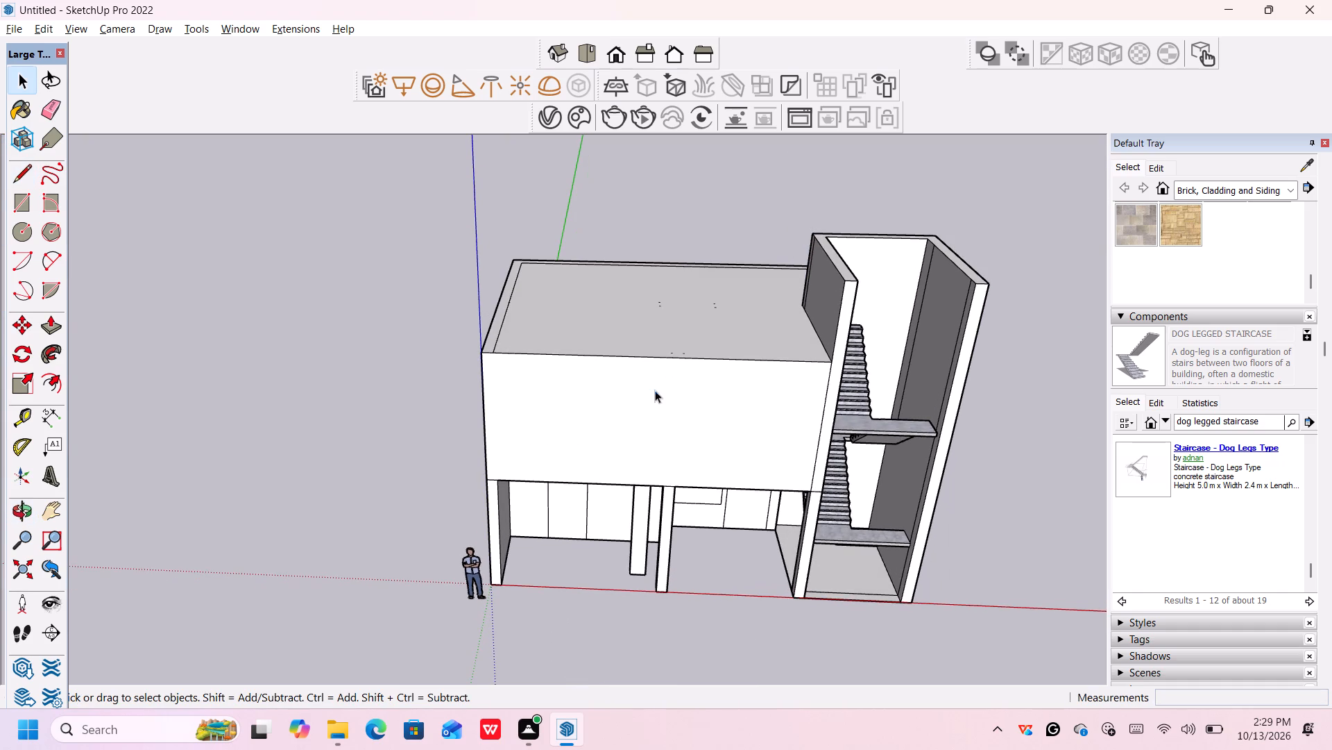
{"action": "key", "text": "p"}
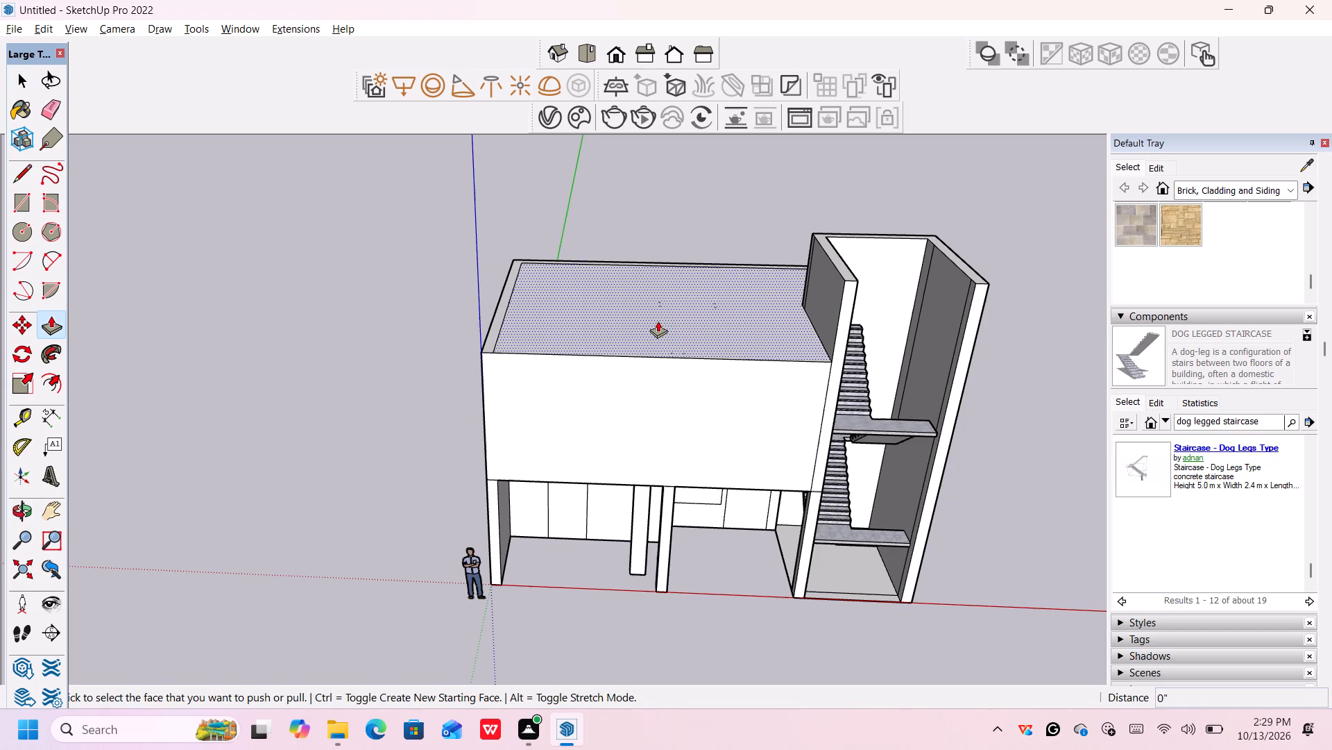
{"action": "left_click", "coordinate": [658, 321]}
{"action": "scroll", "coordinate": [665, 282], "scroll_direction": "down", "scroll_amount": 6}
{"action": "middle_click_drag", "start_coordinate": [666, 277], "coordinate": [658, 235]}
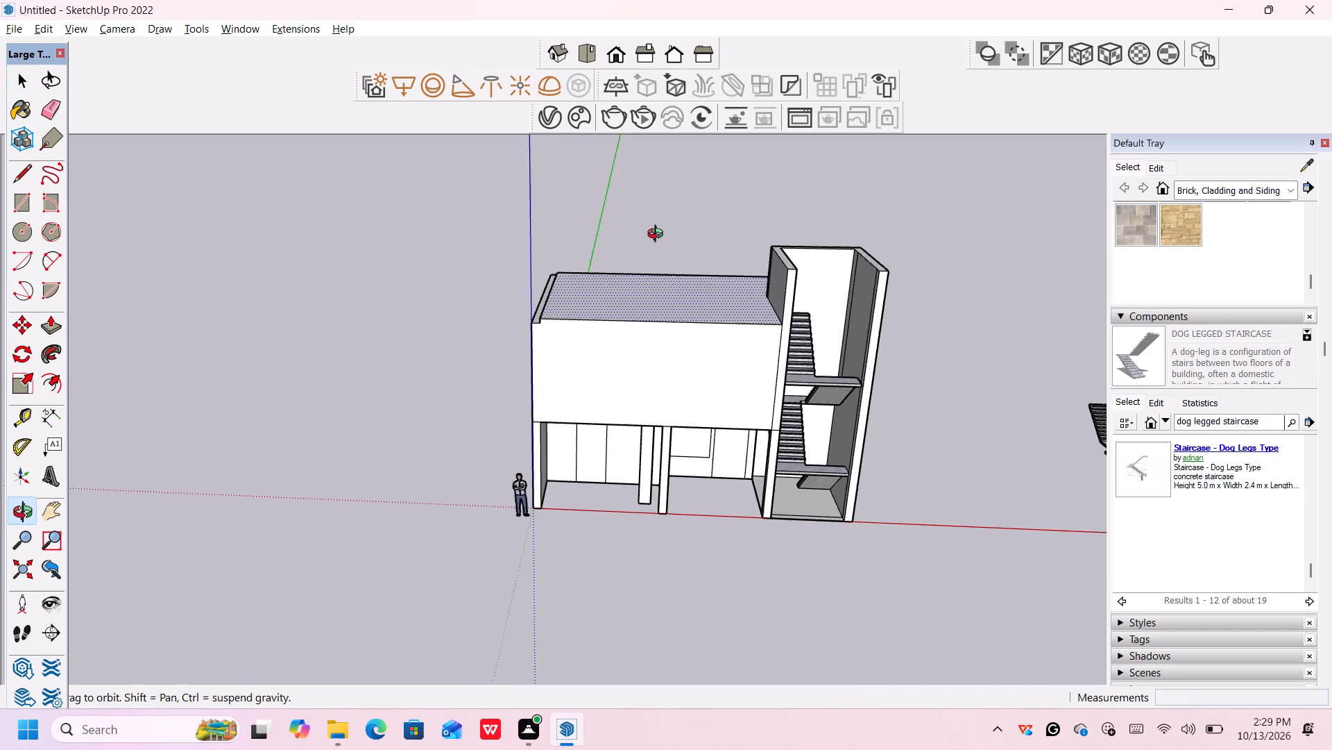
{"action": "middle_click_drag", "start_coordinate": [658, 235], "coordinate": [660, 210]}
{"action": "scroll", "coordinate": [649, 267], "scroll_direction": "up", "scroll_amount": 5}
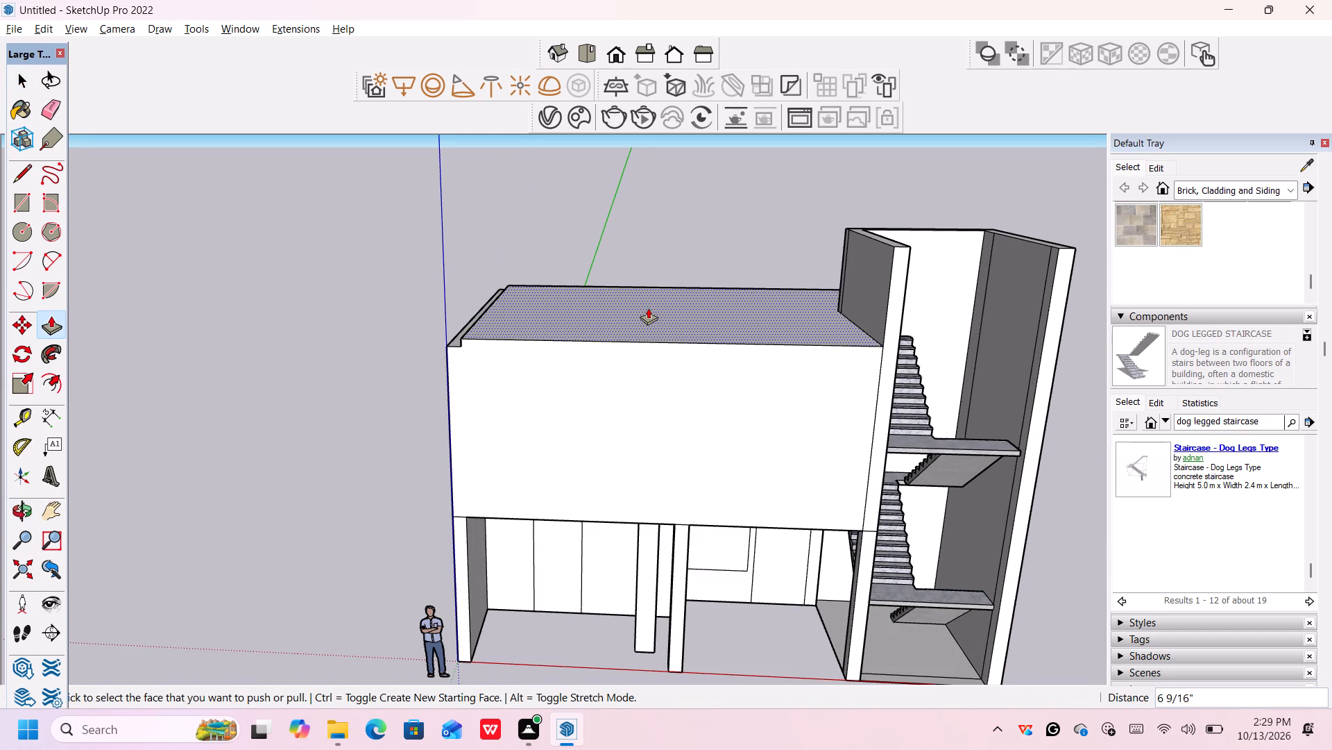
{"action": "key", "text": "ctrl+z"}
Push/Pull the upper storey's large roof face upward by 2'.
{"action": "left_click", "coordinate": [648, 322]}
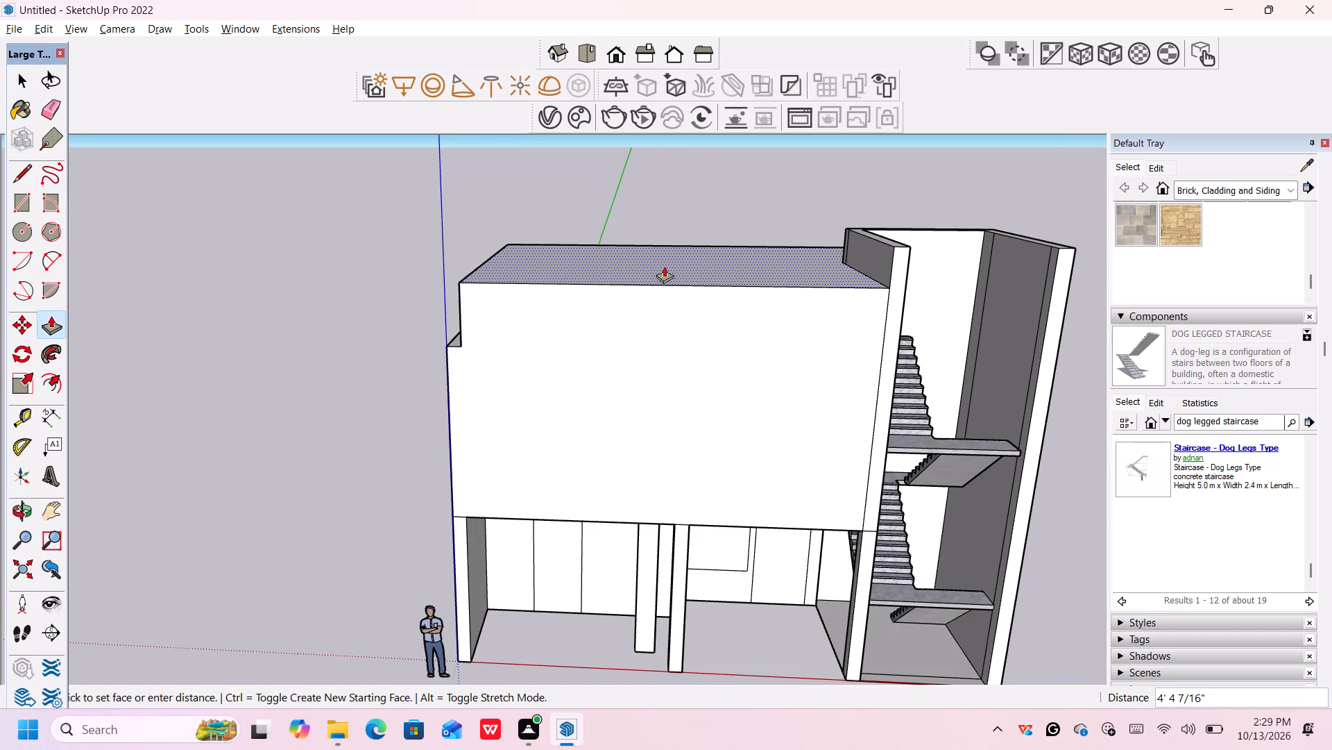
{"action": "scroll", "coordinate": [664, 266], "scroll_direction": "down", "scroll_amount": 6}
{"action": "middle_click_drag", "start_coordinate": [666, 282], "coordinate": [678, 231]}
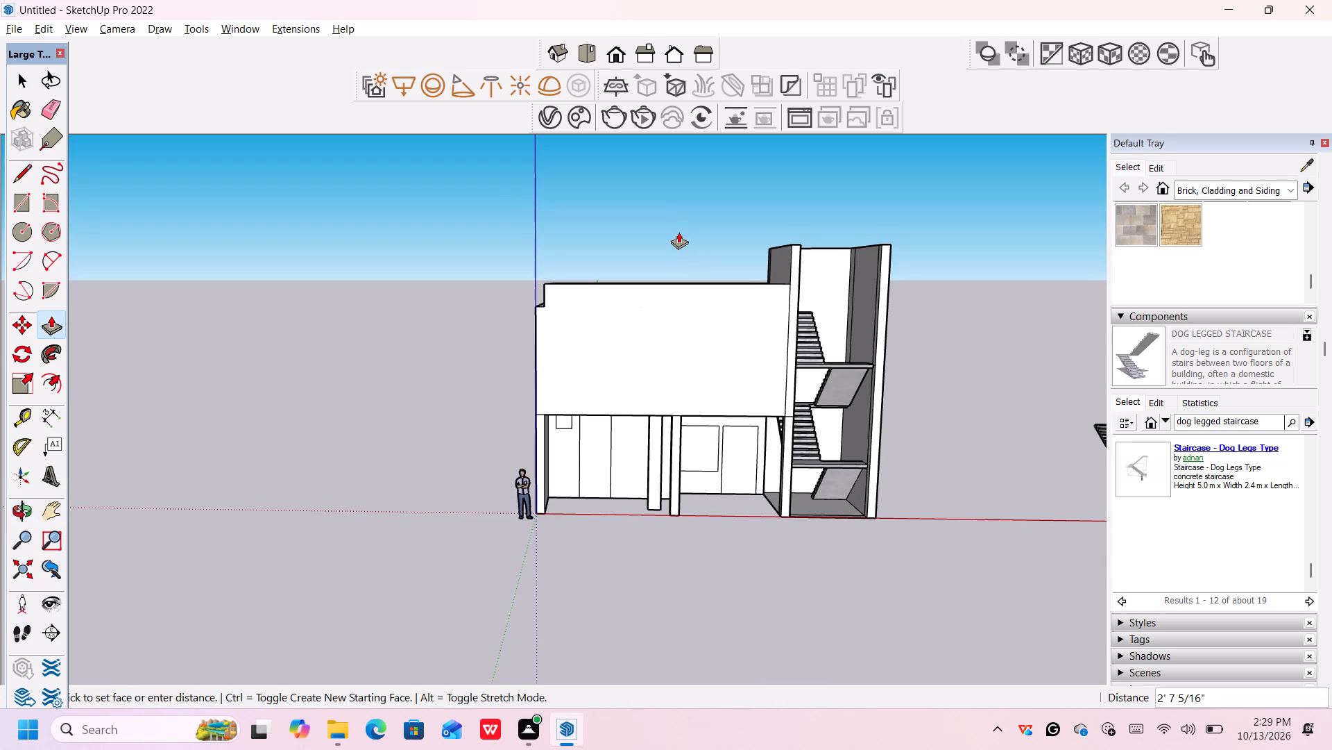
{"action": "scroll", "coordinate": [646, 295], "scroll_direction": "up", "scroll_amount": 1}
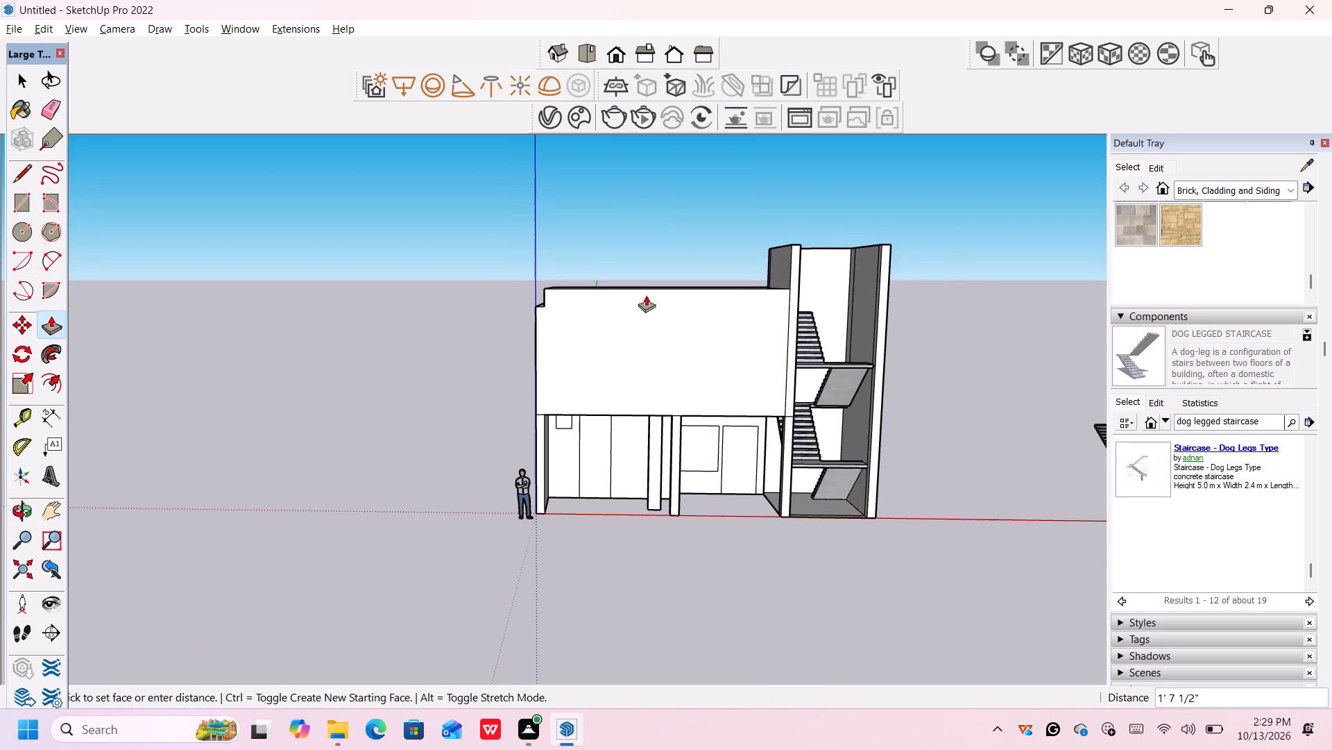
{"action": "scroll", "coordinate": [646, 295], "scroll_direction": "up", "scroll_amount": 2}
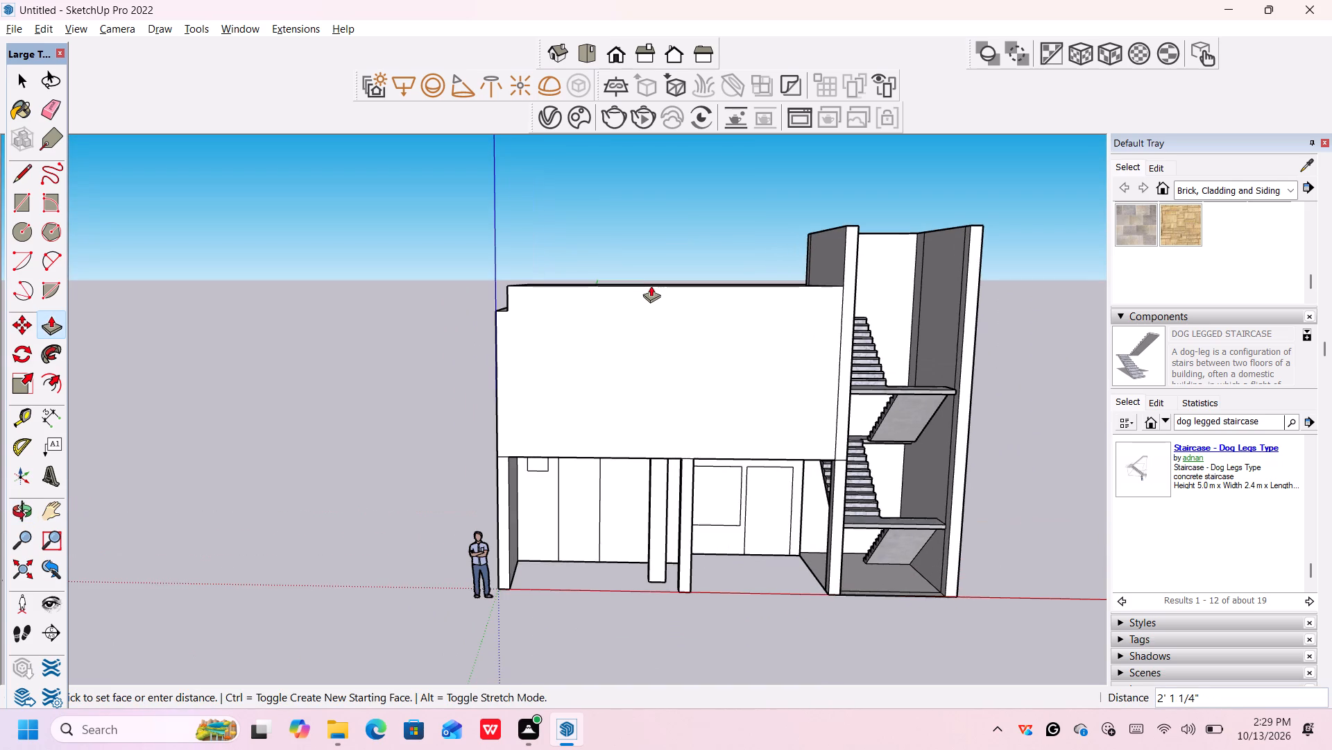
{"action": "type", "text": "2'"}
{"action": "key", "text": "Return"}
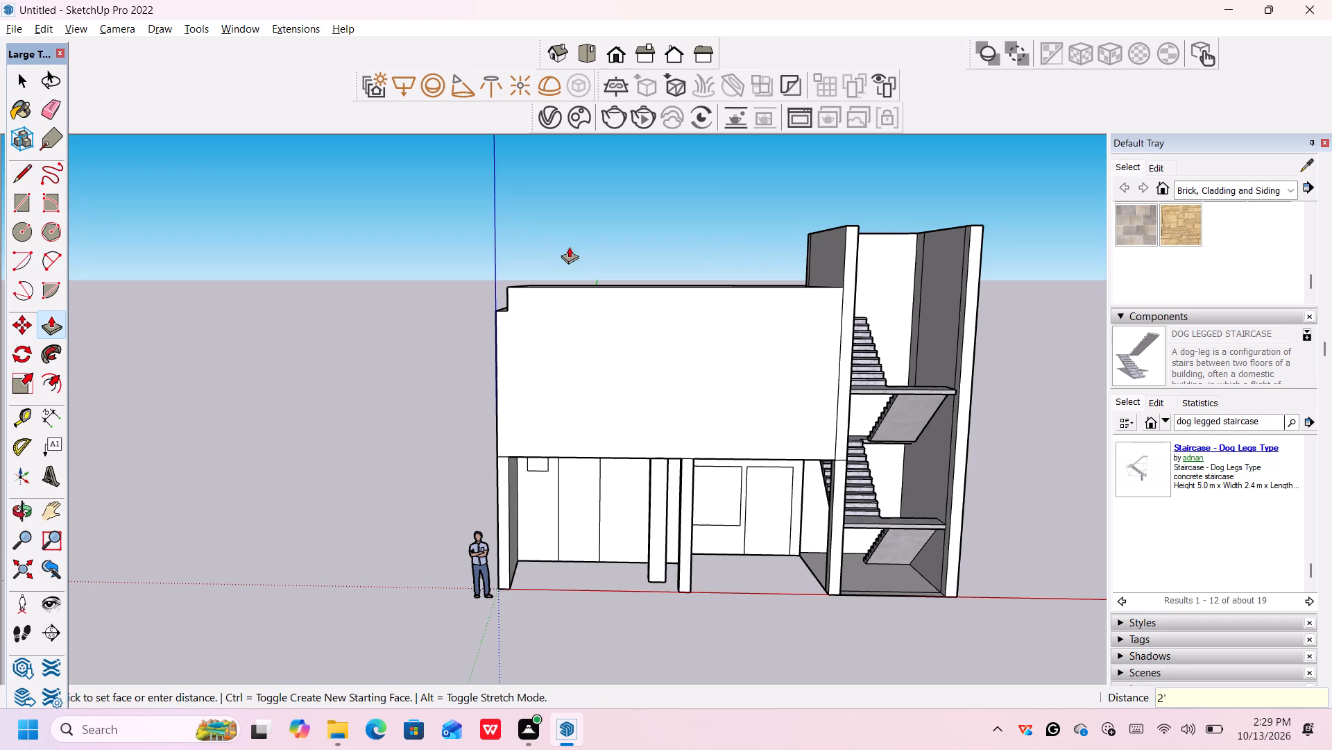
Push/Pull the narrow wall-top strip along the blue-axis side and back up 2', level with the raised roof face.
{"action": "scroll", "coordinate": [560, 247], "scroll_direction": "up", "scroll_amount": 2}
{"action": "middle_click_drag", "start_coordinate": [496, 264], "coordinate": [576, 369]}
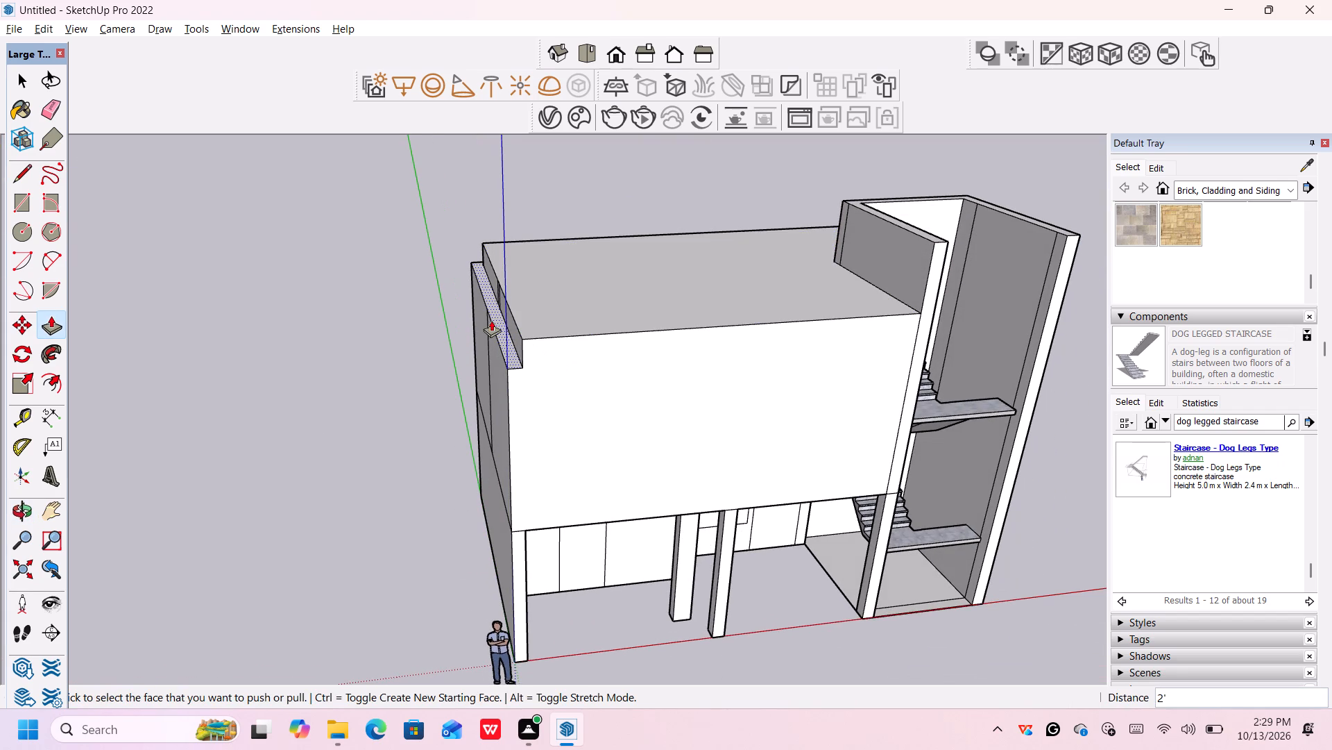
{"action": "left_click", "coordinate": [493, 317]}
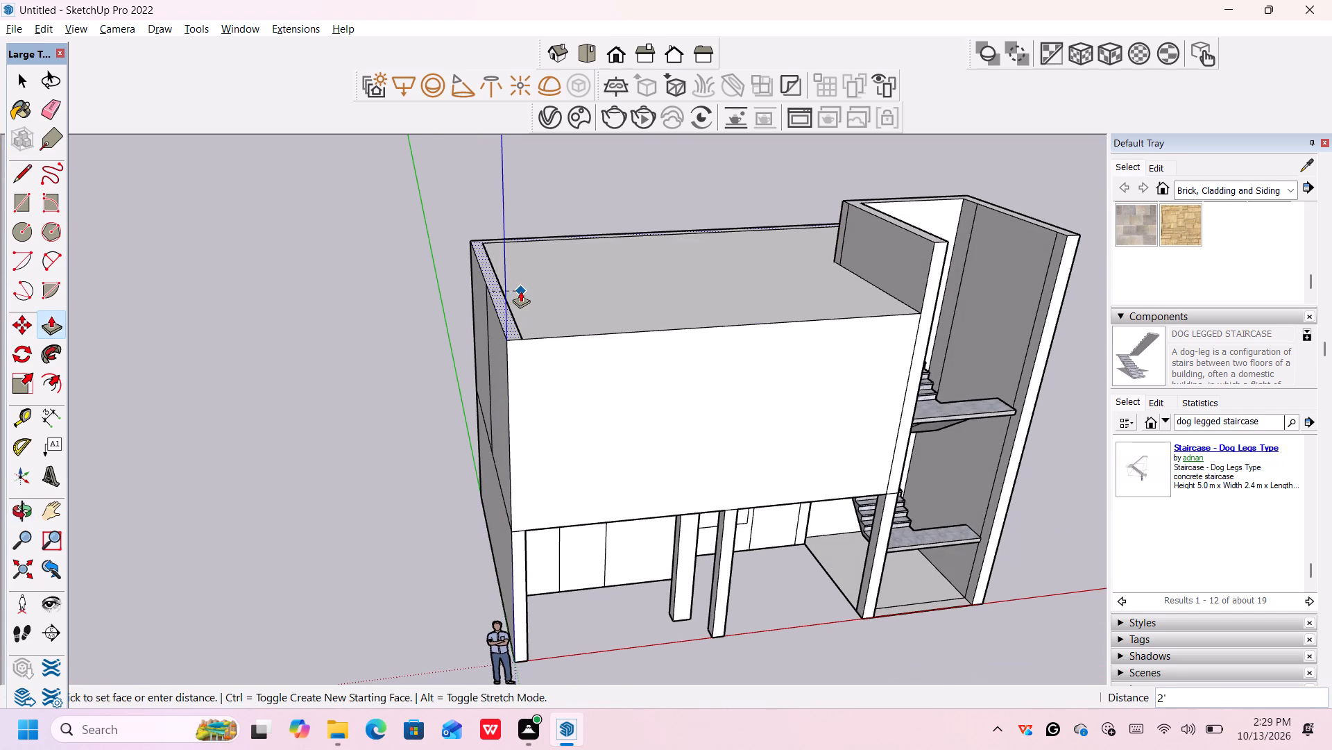
{"action": "left_click", "coordinate": [519, 285]}
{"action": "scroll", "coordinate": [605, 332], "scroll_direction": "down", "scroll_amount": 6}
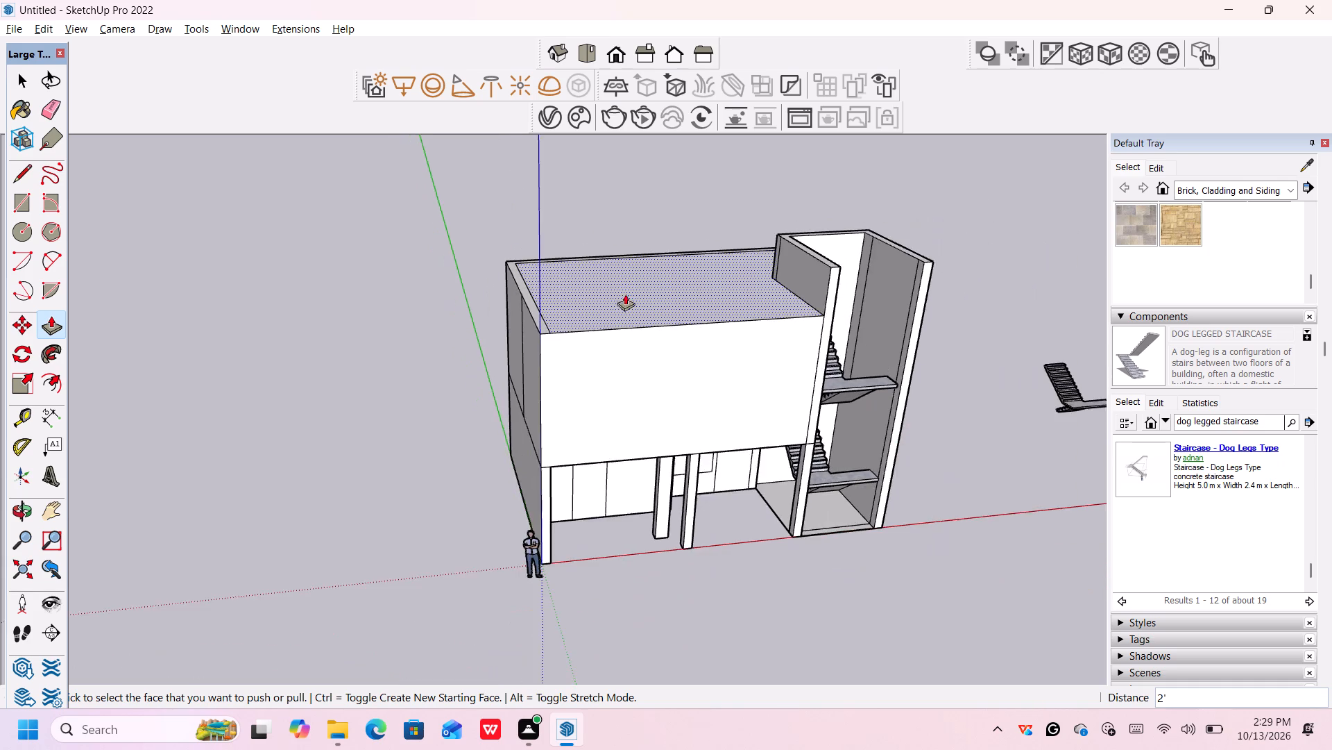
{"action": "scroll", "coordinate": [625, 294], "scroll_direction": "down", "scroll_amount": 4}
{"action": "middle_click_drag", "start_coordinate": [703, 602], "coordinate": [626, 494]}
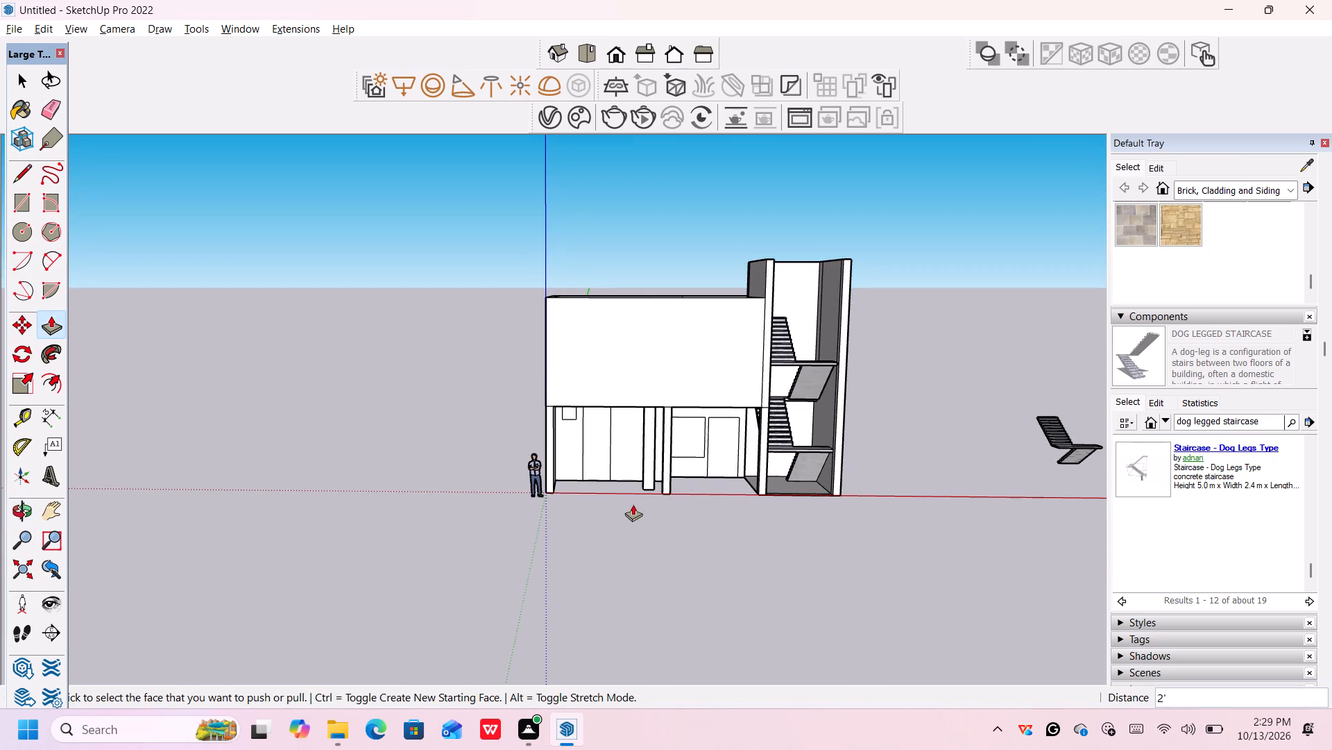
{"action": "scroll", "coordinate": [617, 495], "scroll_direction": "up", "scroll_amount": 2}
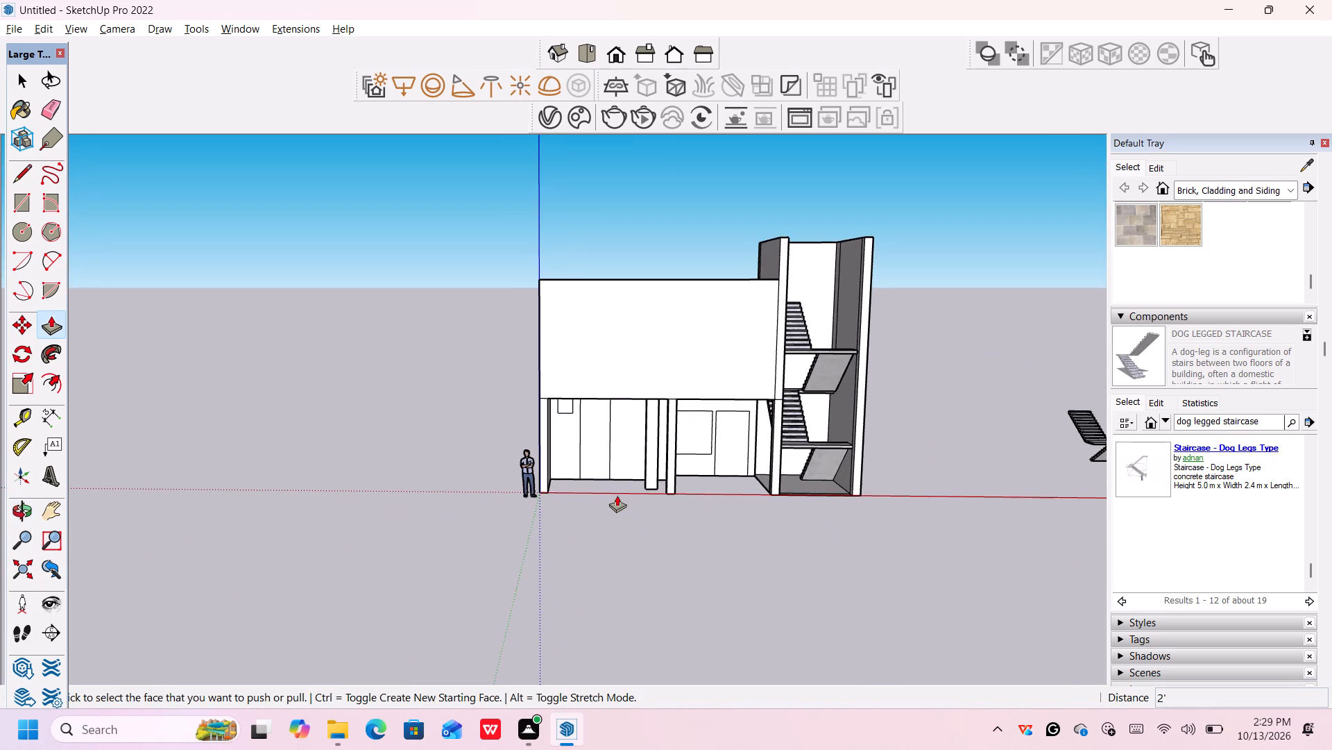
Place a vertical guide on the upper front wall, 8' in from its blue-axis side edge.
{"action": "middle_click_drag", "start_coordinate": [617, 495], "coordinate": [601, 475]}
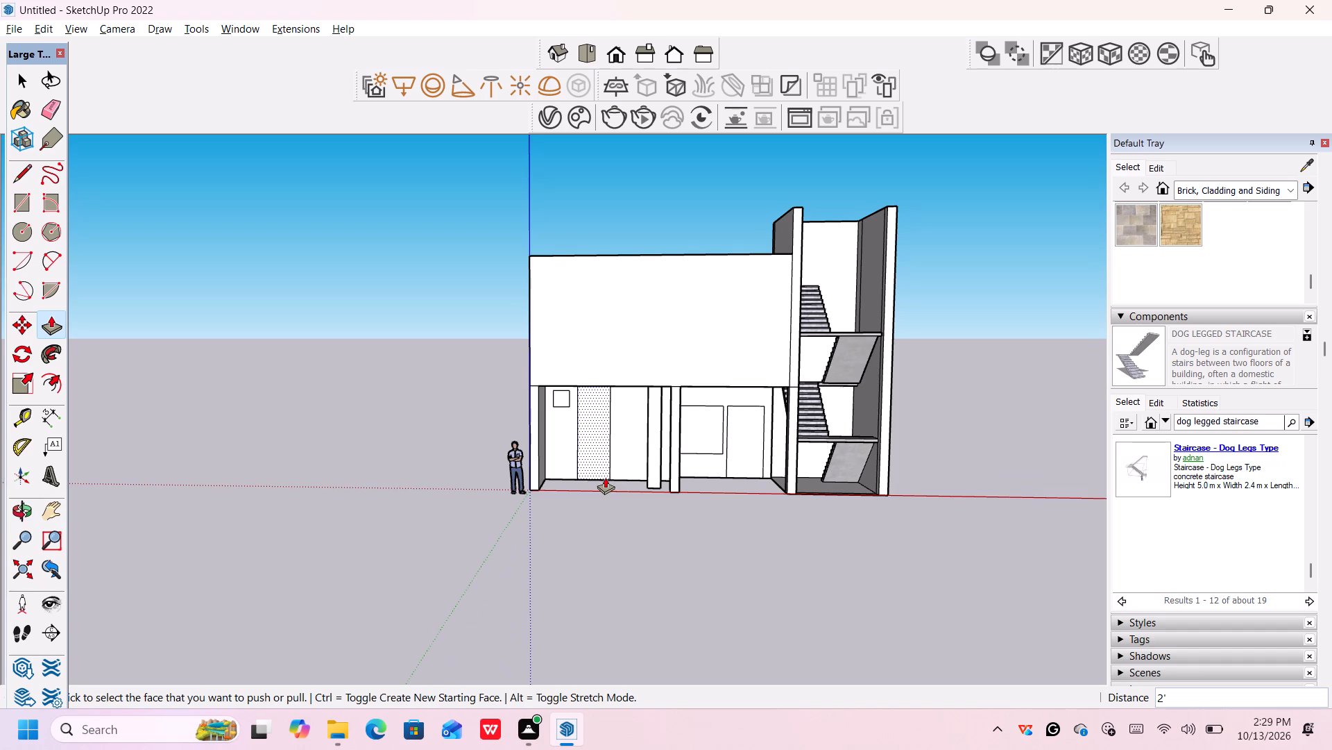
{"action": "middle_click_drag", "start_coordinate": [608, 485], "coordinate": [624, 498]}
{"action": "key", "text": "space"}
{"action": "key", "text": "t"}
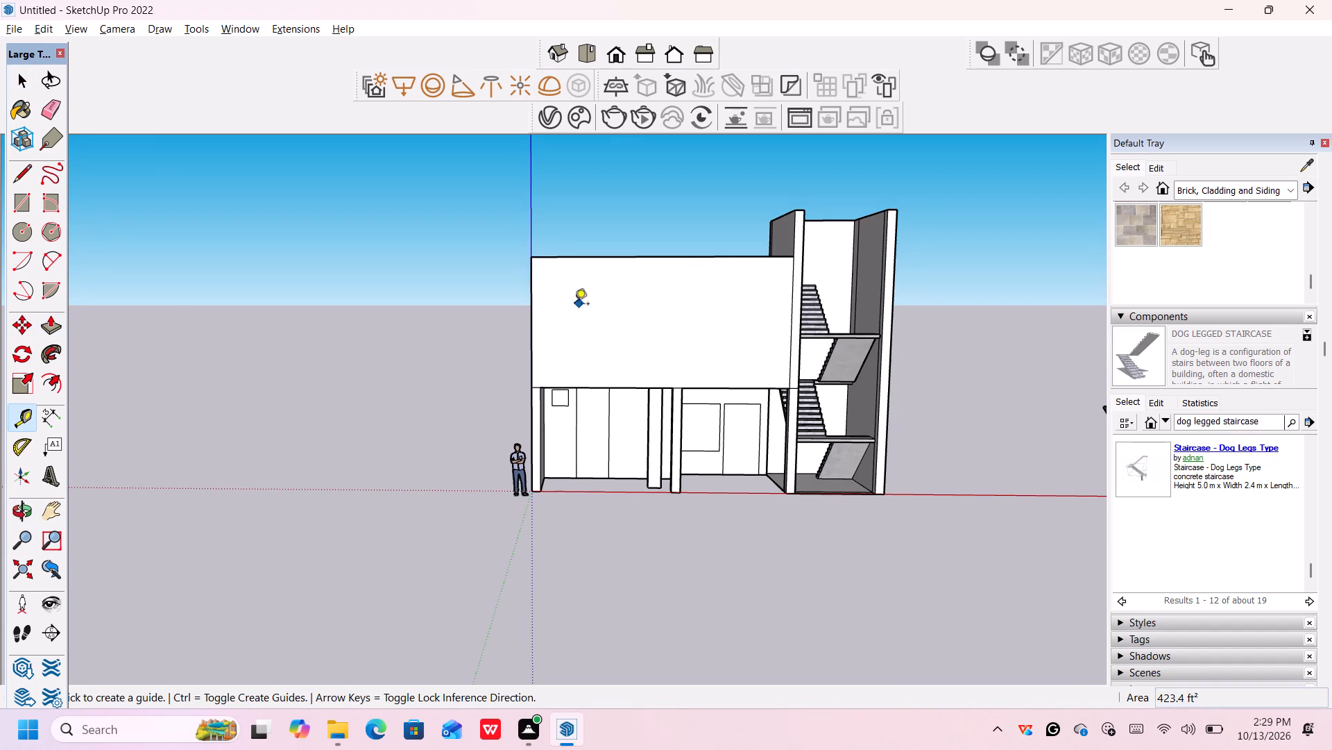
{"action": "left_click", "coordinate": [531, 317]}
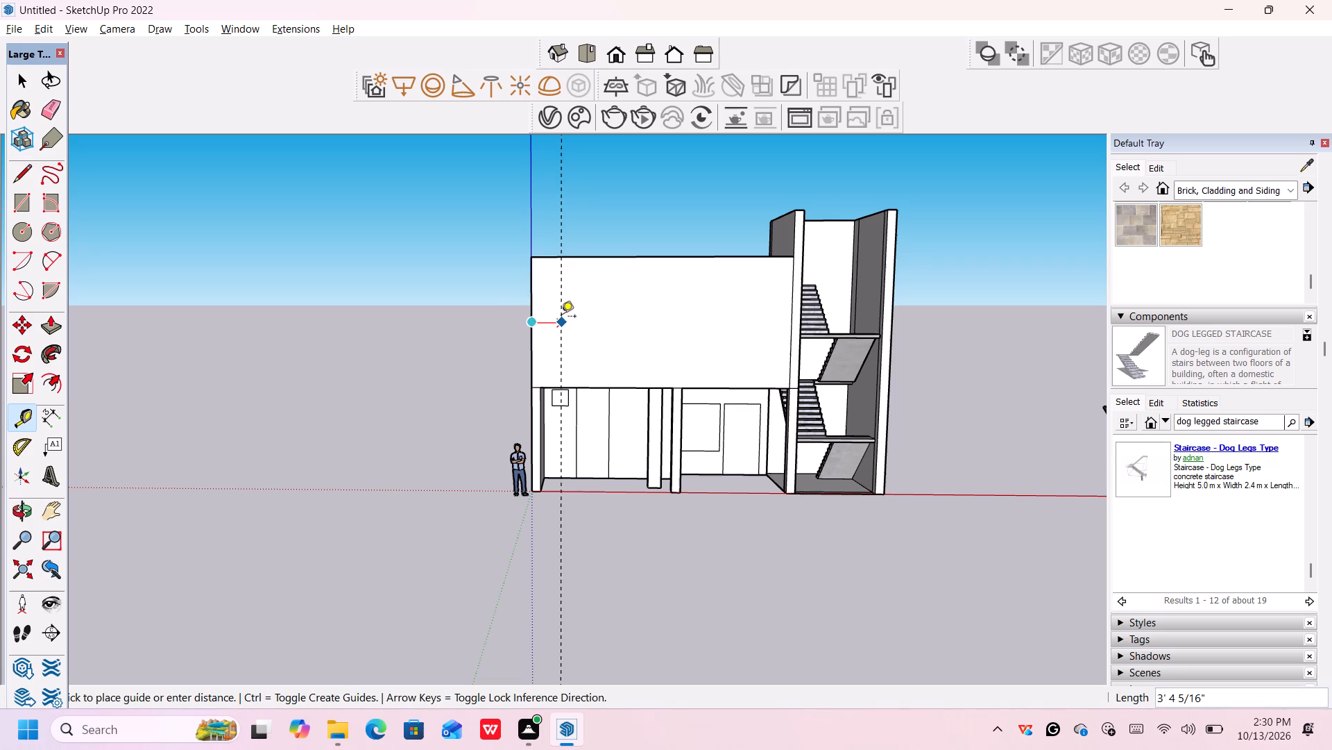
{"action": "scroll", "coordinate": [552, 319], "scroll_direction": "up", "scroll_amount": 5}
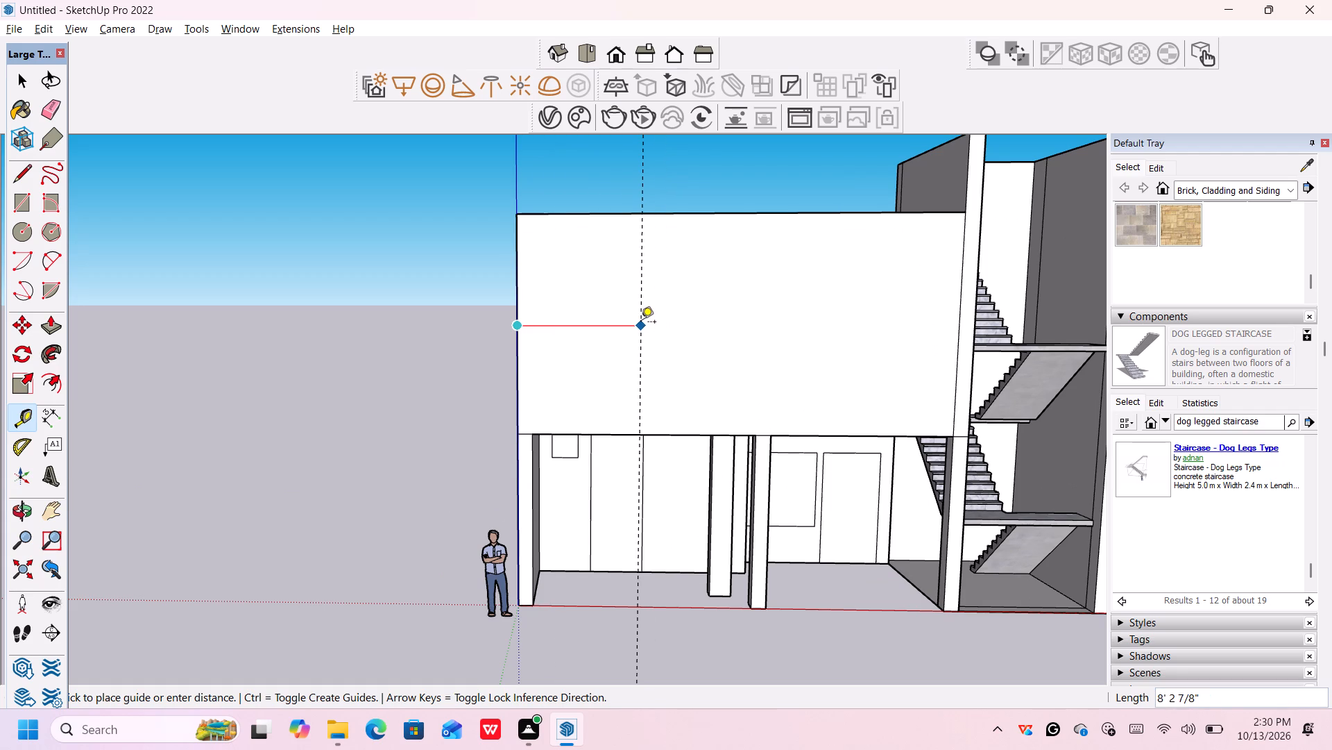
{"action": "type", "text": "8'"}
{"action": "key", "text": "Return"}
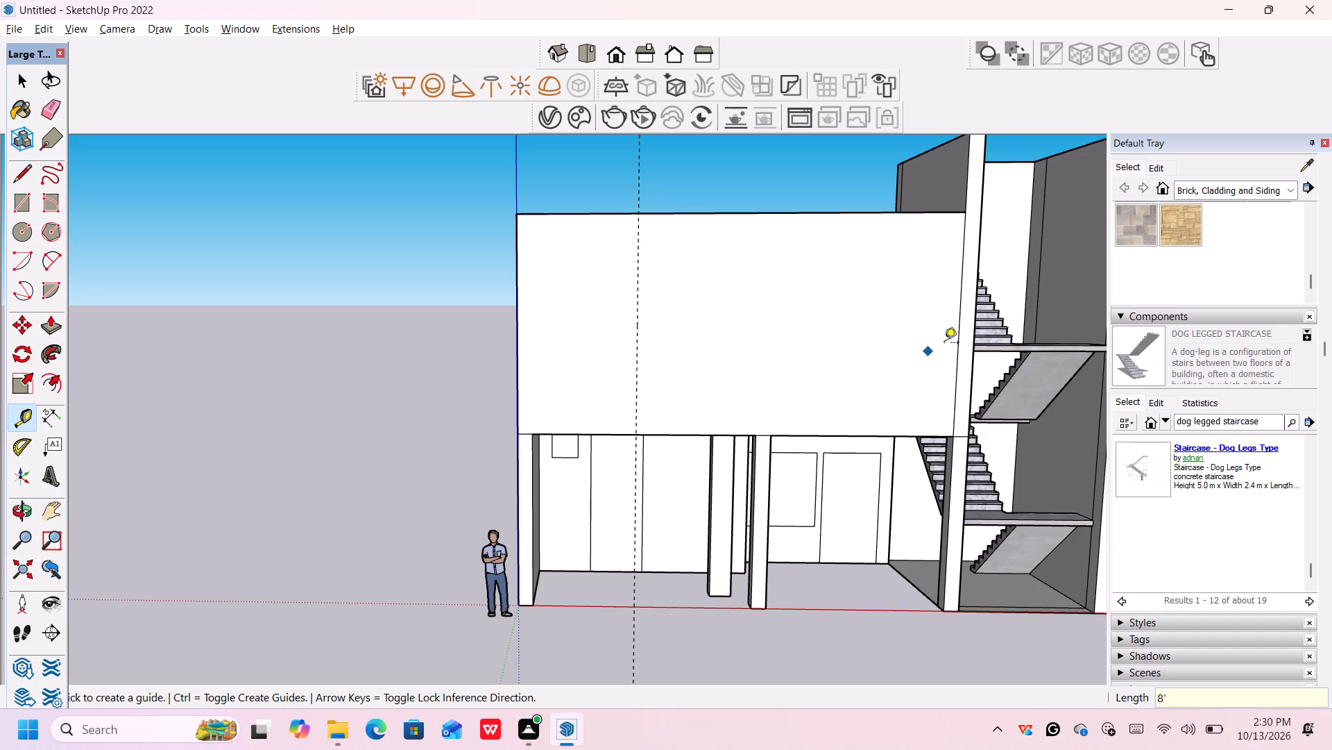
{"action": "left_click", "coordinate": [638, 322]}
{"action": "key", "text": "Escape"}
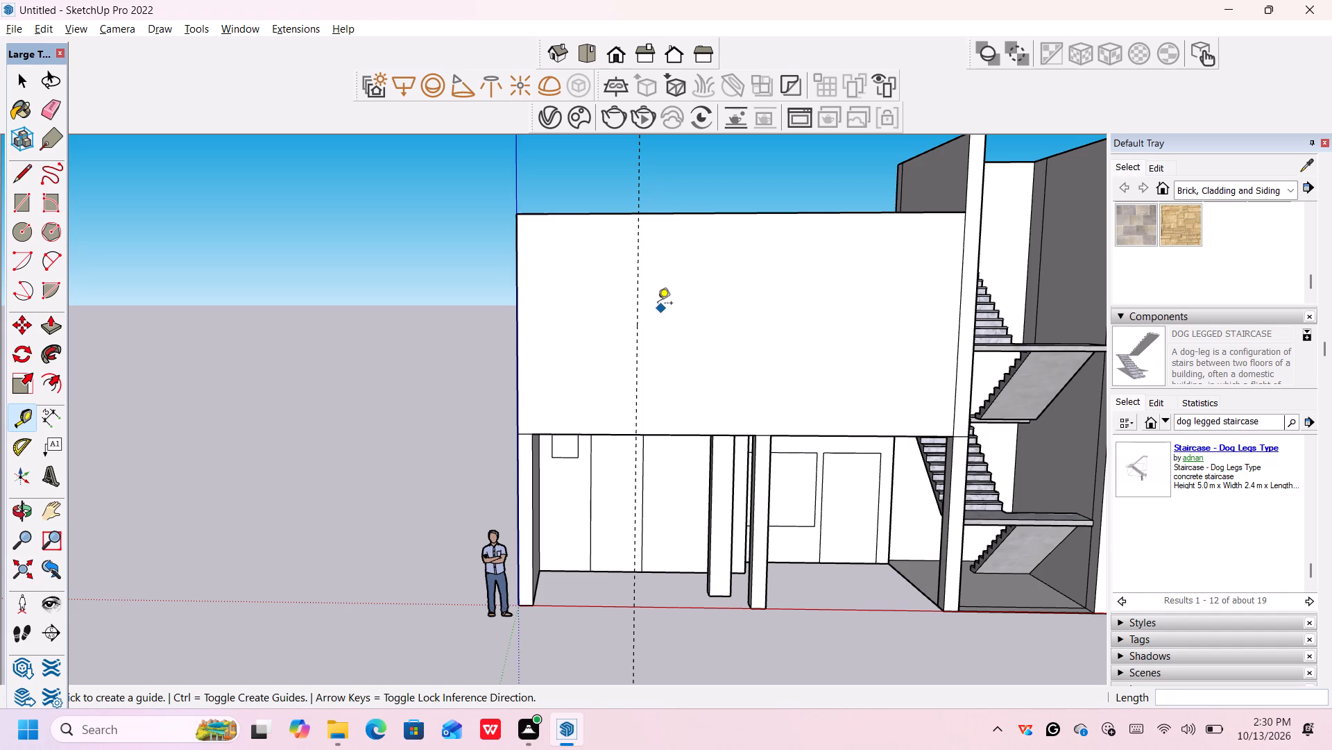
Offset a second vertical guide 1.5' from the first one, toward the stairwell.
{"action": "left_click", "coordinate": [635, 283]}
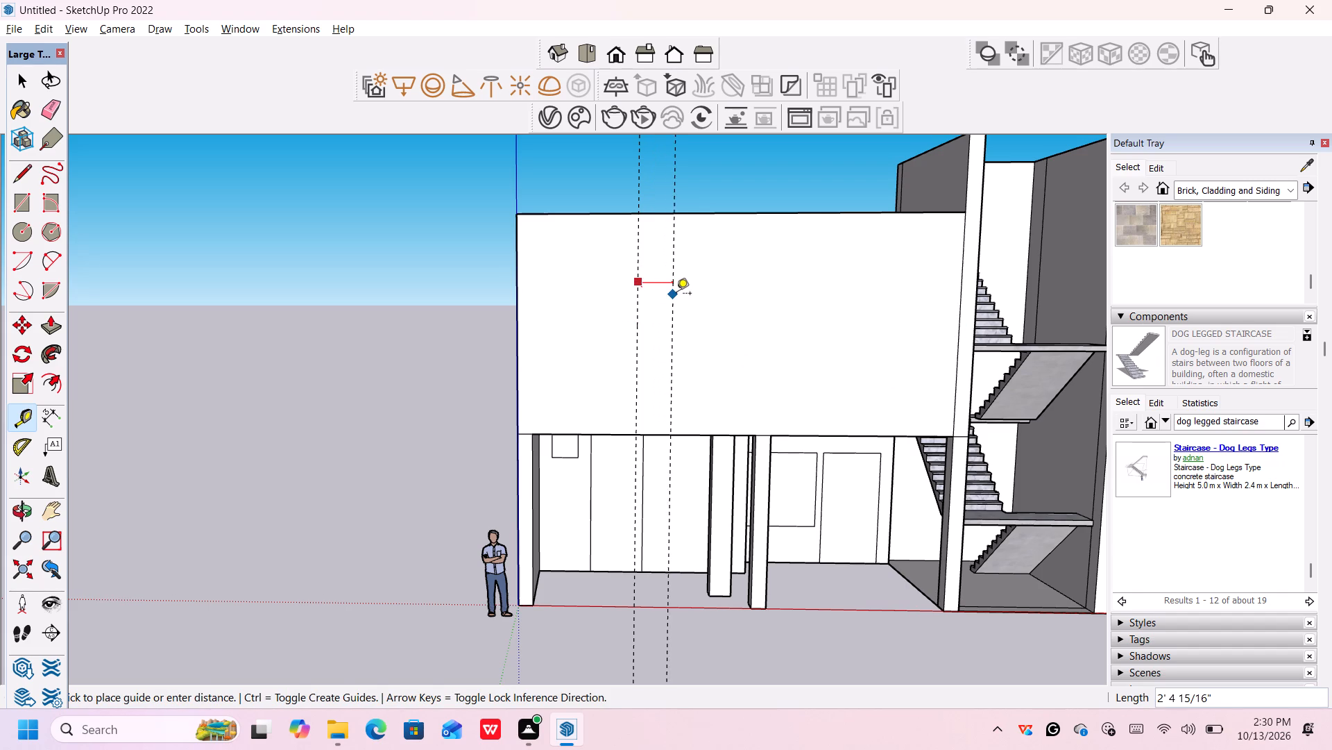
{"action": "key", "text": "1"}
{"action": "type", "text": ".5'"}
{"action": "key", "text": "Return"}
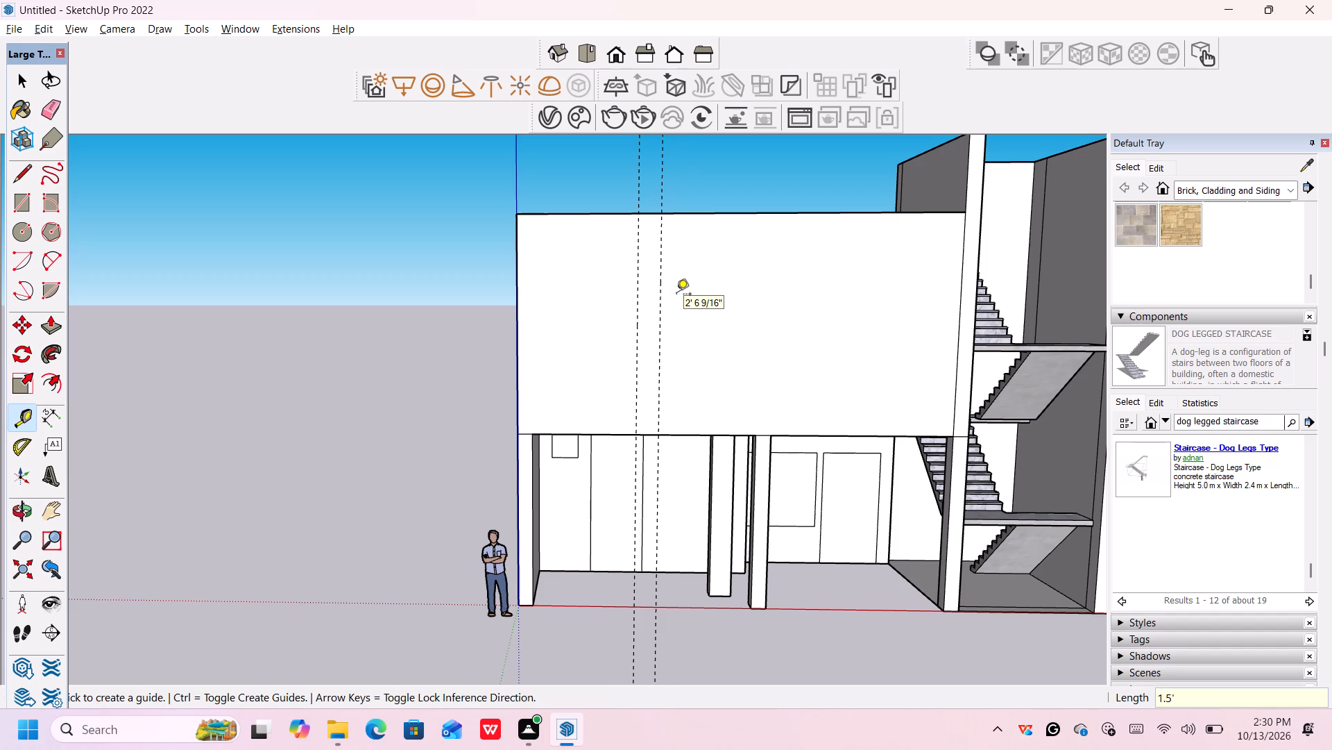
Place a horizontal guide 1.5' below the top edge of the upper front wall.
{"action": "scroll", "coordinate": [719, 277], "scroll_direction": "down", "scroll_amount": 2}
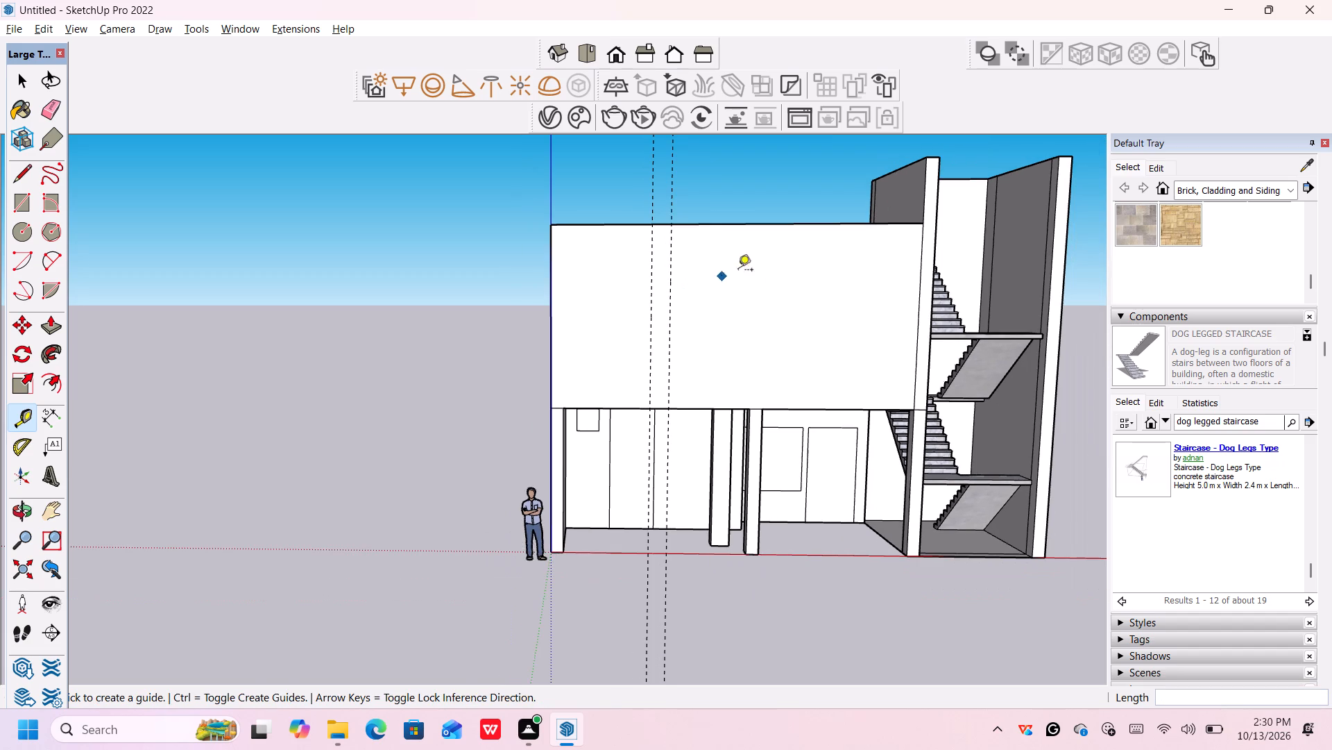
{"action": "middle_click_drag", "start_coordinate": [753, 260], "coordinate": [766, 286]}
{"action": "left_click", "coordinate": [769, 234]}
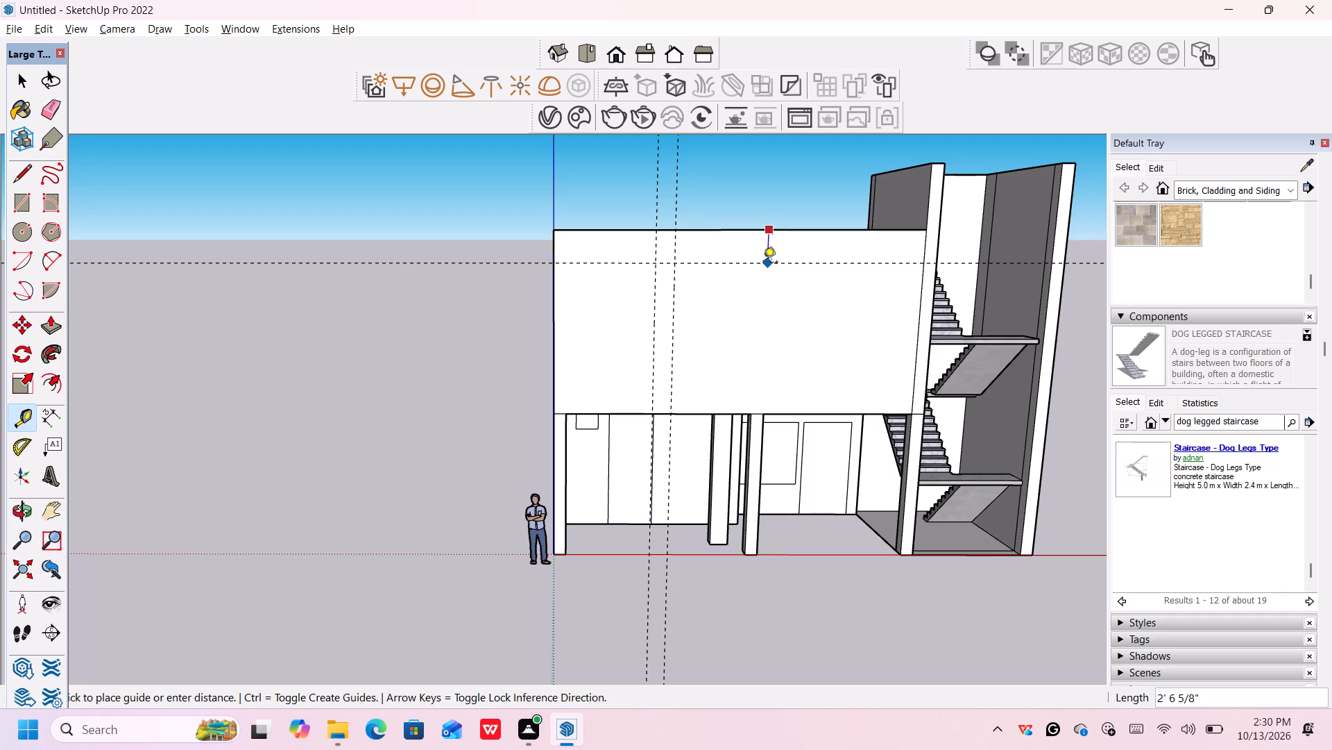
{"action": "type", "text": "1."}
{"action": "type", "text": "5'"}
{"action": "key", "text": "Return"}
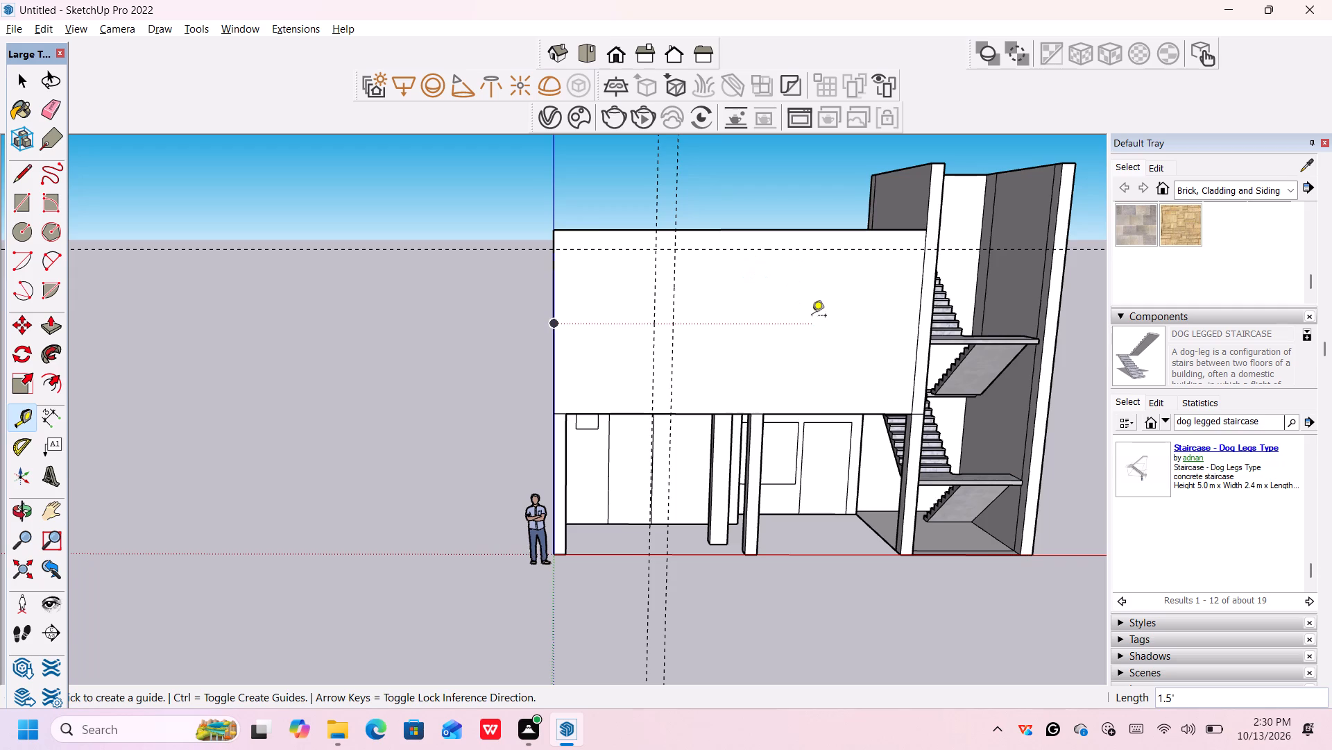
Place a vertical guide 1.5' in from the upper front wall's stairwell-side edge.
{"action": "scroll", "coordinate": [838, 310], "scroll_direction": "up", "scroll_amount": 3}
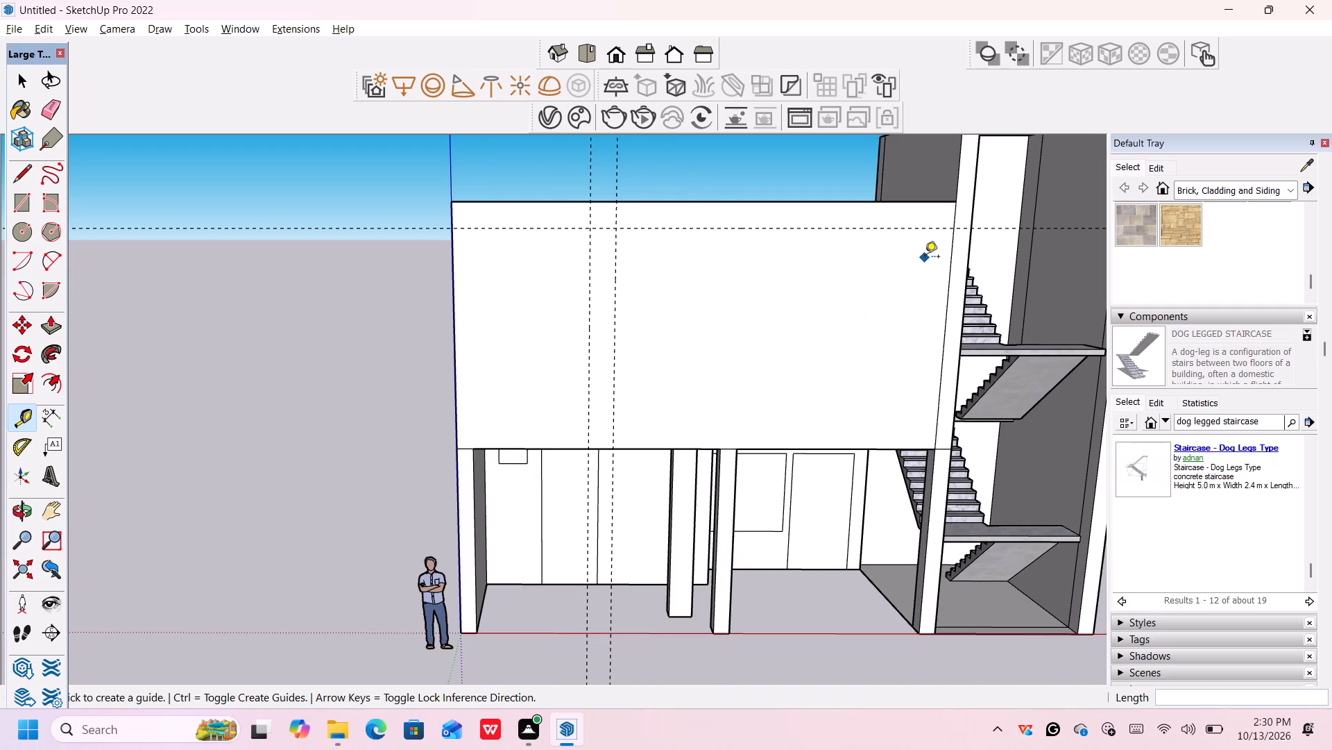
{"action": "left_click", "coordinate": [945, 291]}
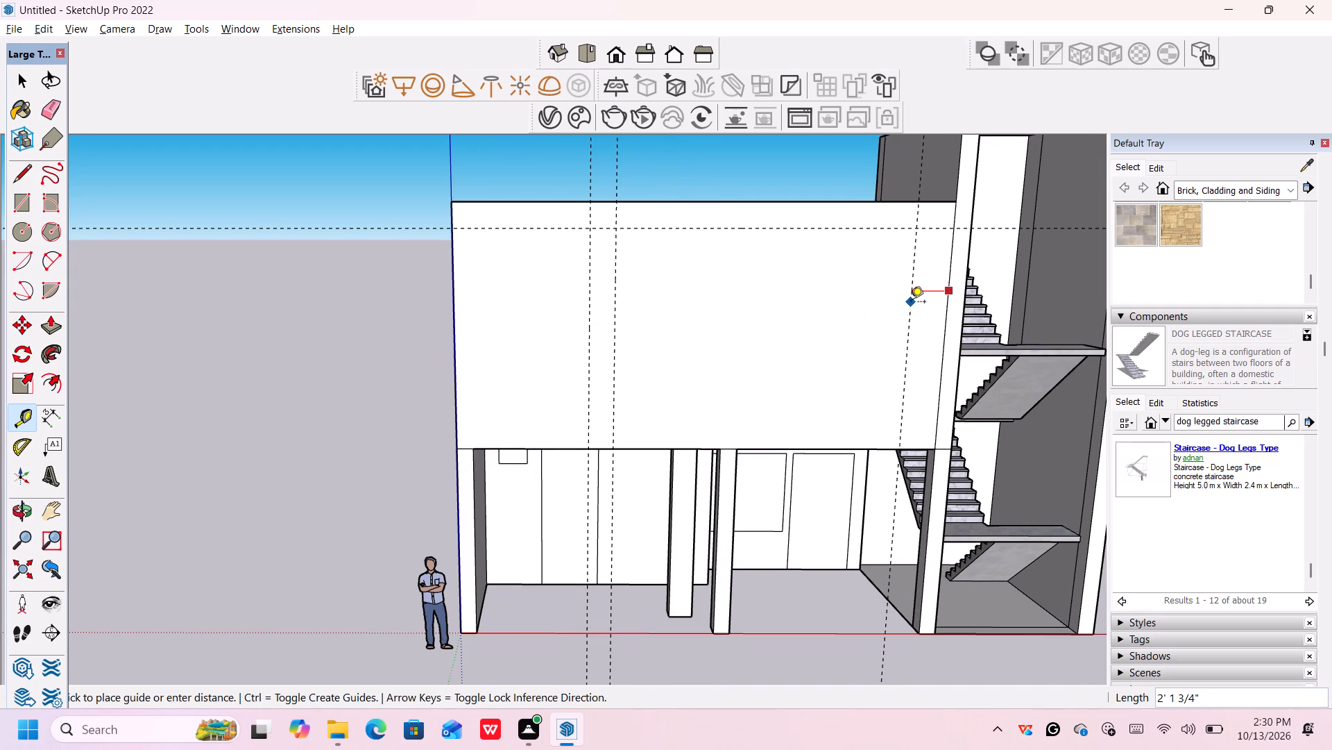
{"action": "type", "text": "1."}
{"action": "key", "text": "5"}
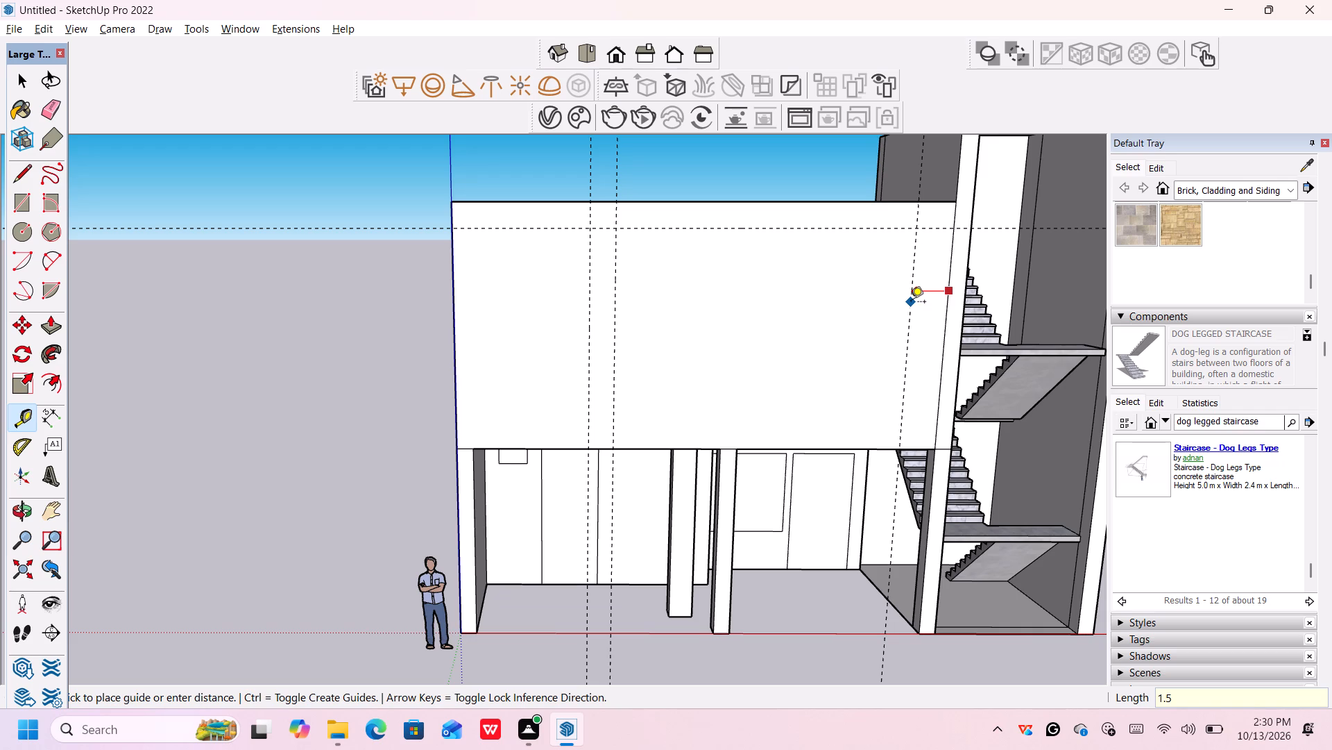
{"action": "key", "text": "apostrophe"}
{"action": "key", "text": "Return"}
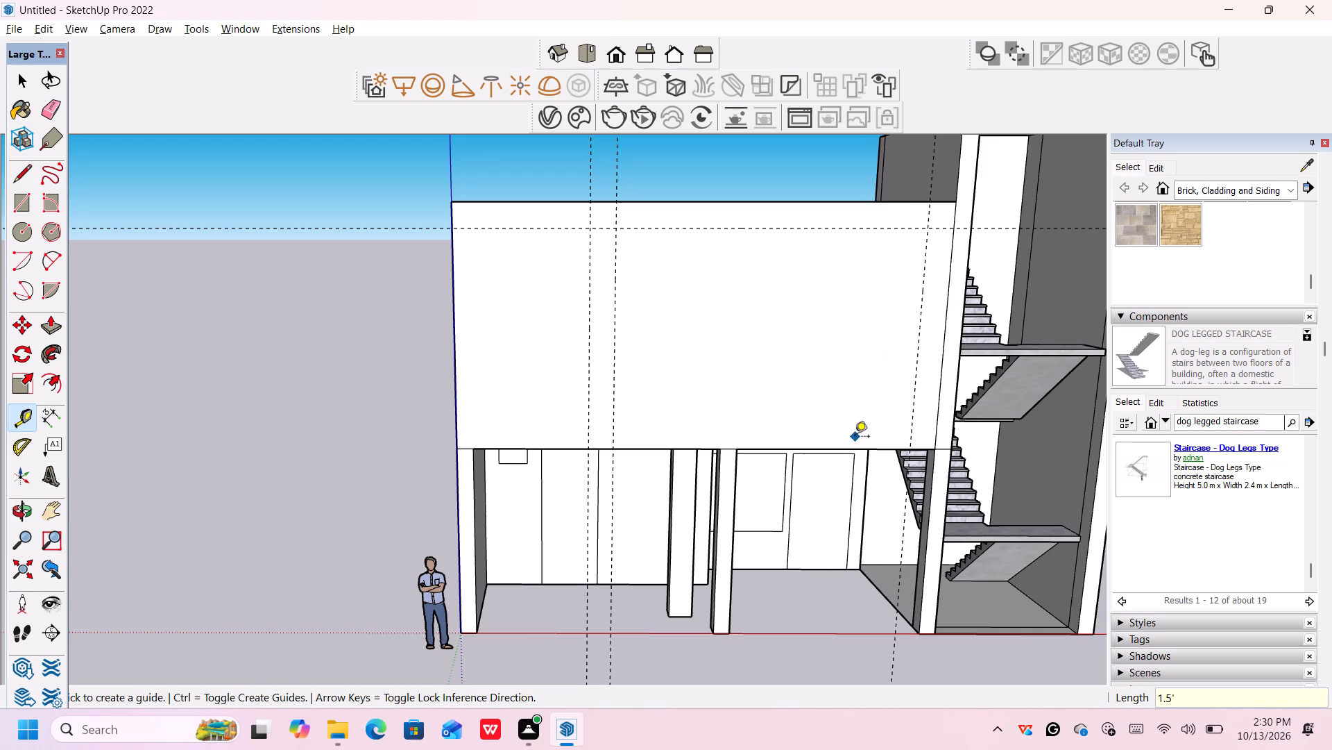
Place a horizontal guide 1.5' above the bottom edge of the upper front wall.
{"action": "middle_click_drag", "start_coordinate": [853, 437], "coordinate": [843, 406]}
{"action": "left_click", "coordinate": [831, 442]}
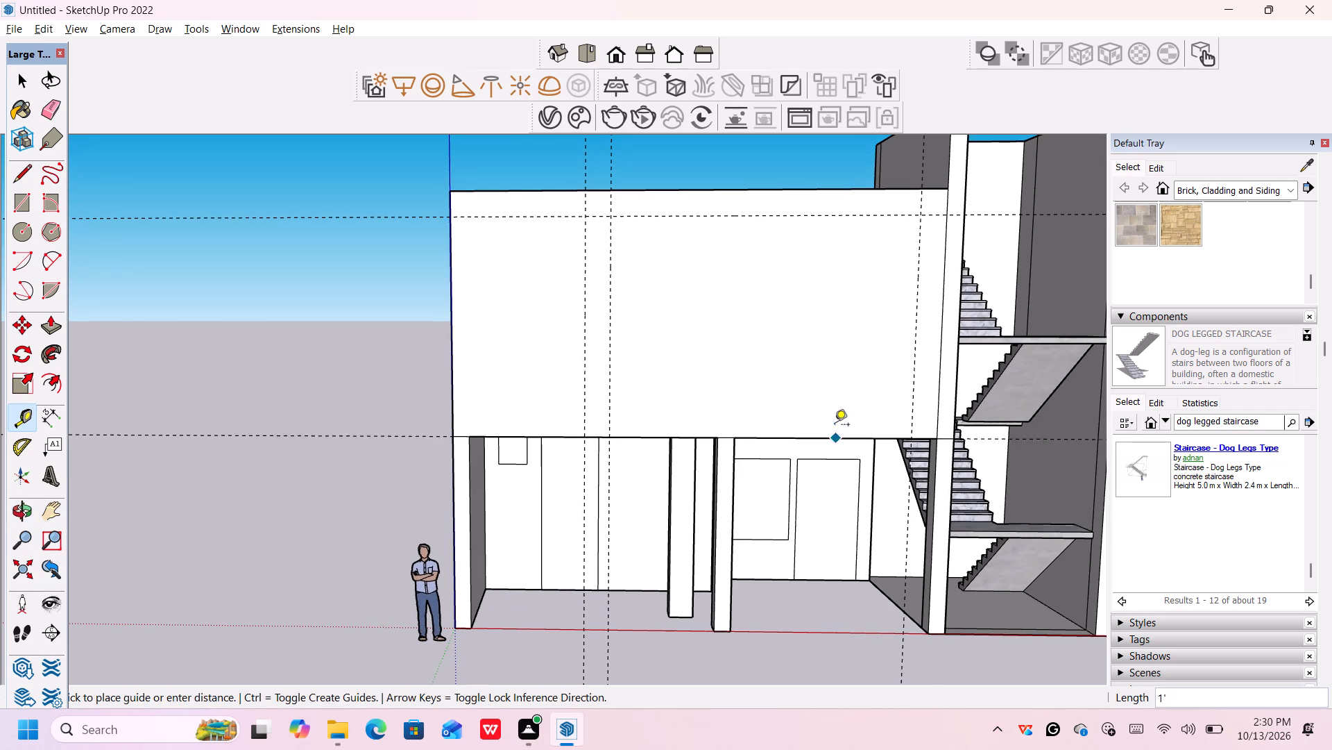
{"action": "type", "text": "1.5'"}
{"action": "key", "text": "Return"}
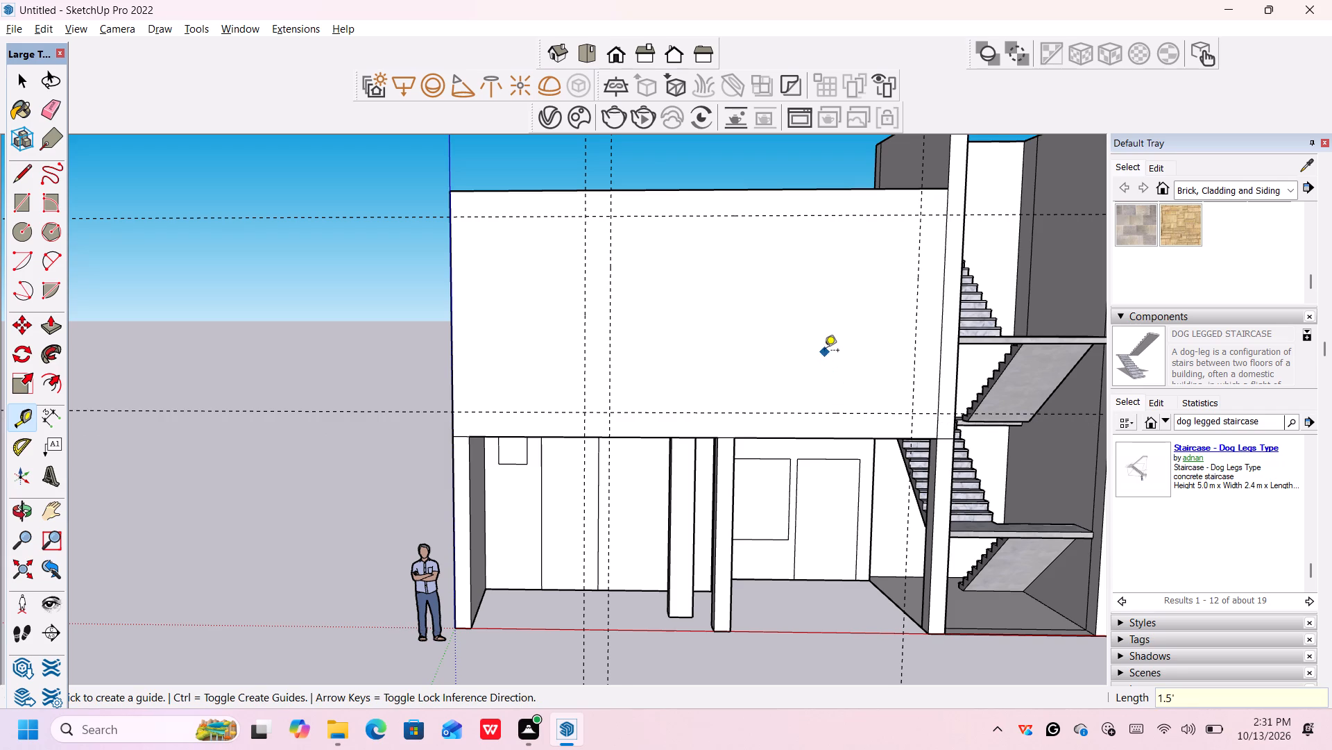
Examine the guide layout on the upper front wall from slightly different viewing heights and distances.
{"action": "scroll", "coordinate": [824, 351], "scroll_direction": "down", "scroll_amount": 2}
{"action": "scroll", "coordinate": [825, 349], "scroll_direction": "up", "scroll_amount": 1}
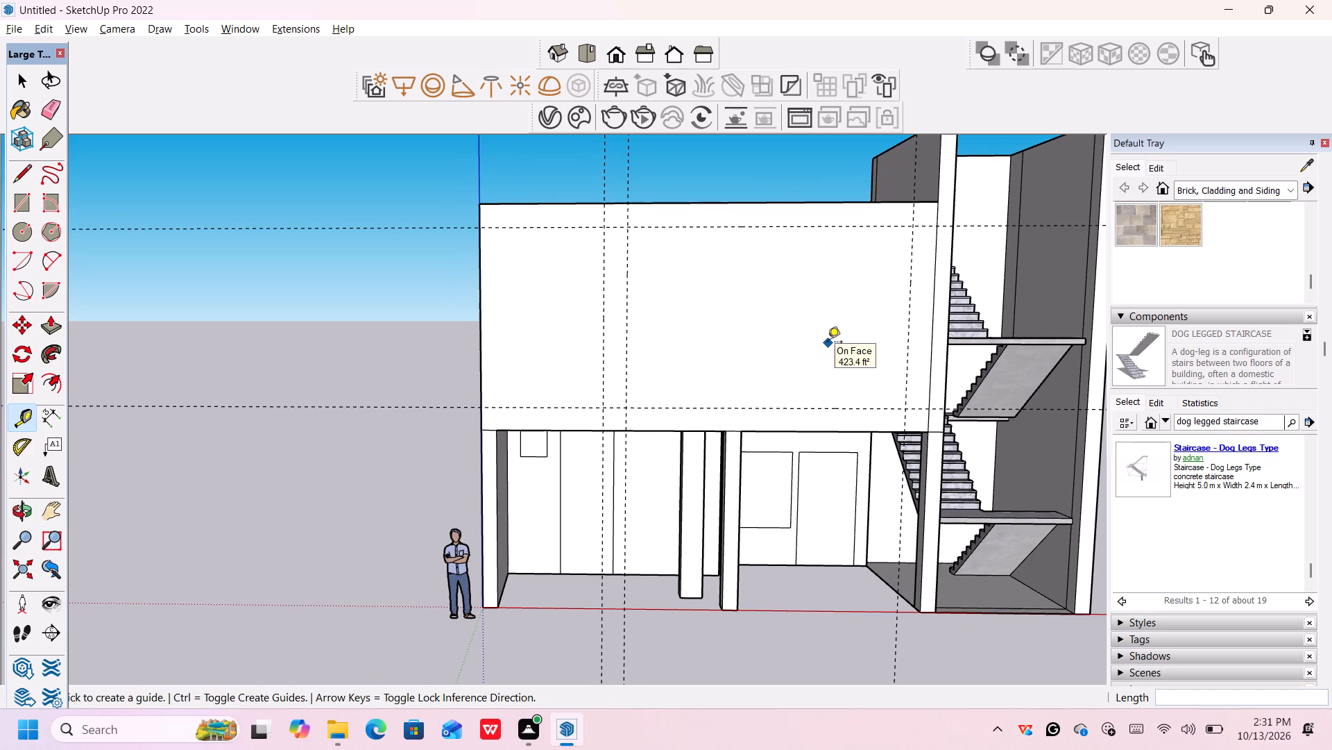
{"action": "key", "text": "space"}
{"action": "middle_click_drag", "start_coordinate": [837, 355], "coordinate": [745, 333]}
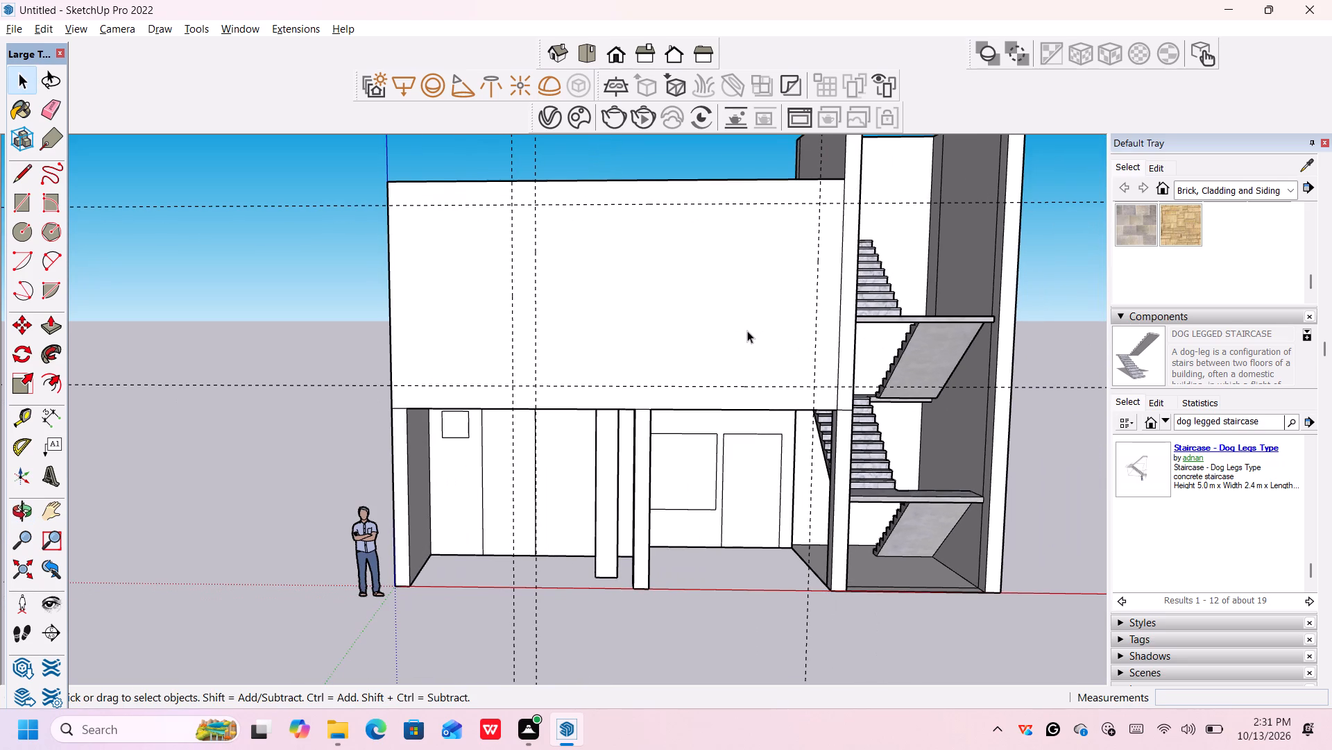
{"action": "scroll", "coordinate": [747, 328], "scroll_direction": "down", "scroll_amount": 3}
{"action": "scroll", "coordinate": [751, 325], "scroll_direction": "up", "scroll_amount": 4}
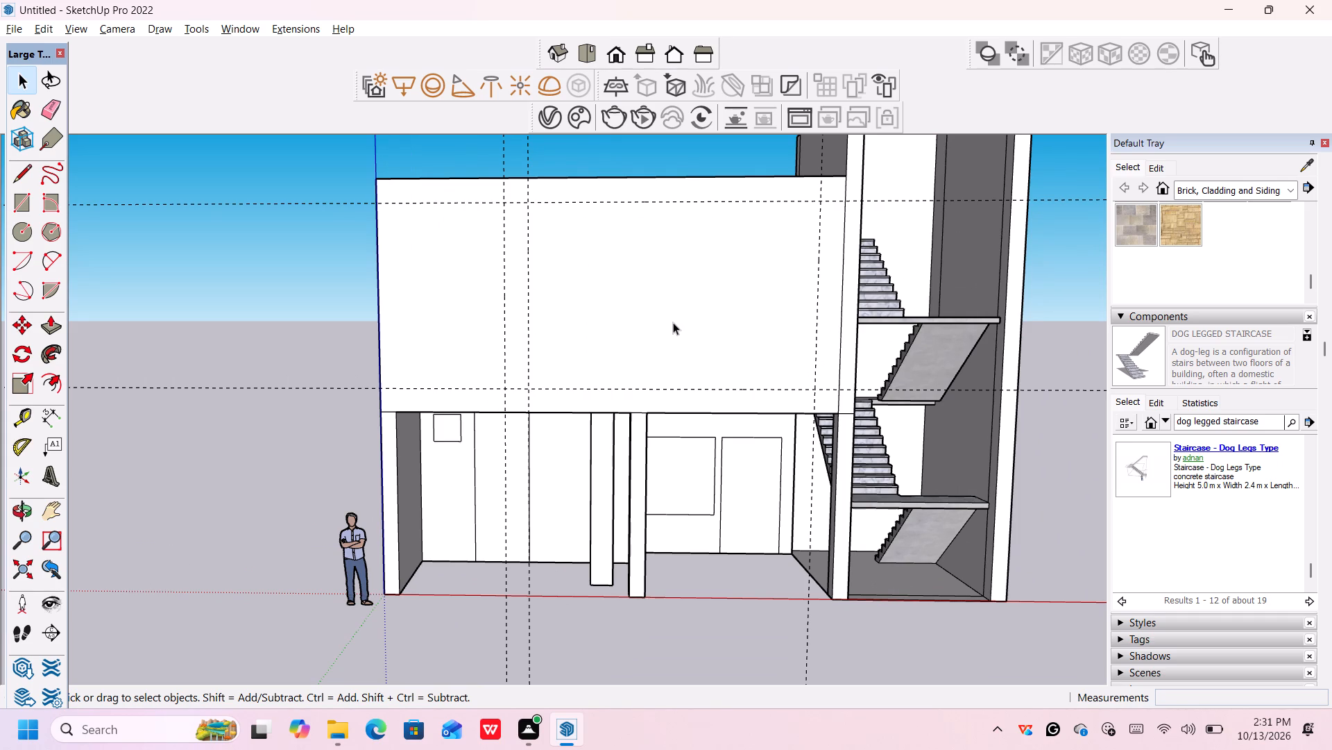
{"action": "middle_click_drag", "start_coordinate": [678, 312], "coordinate": [678, 347]}
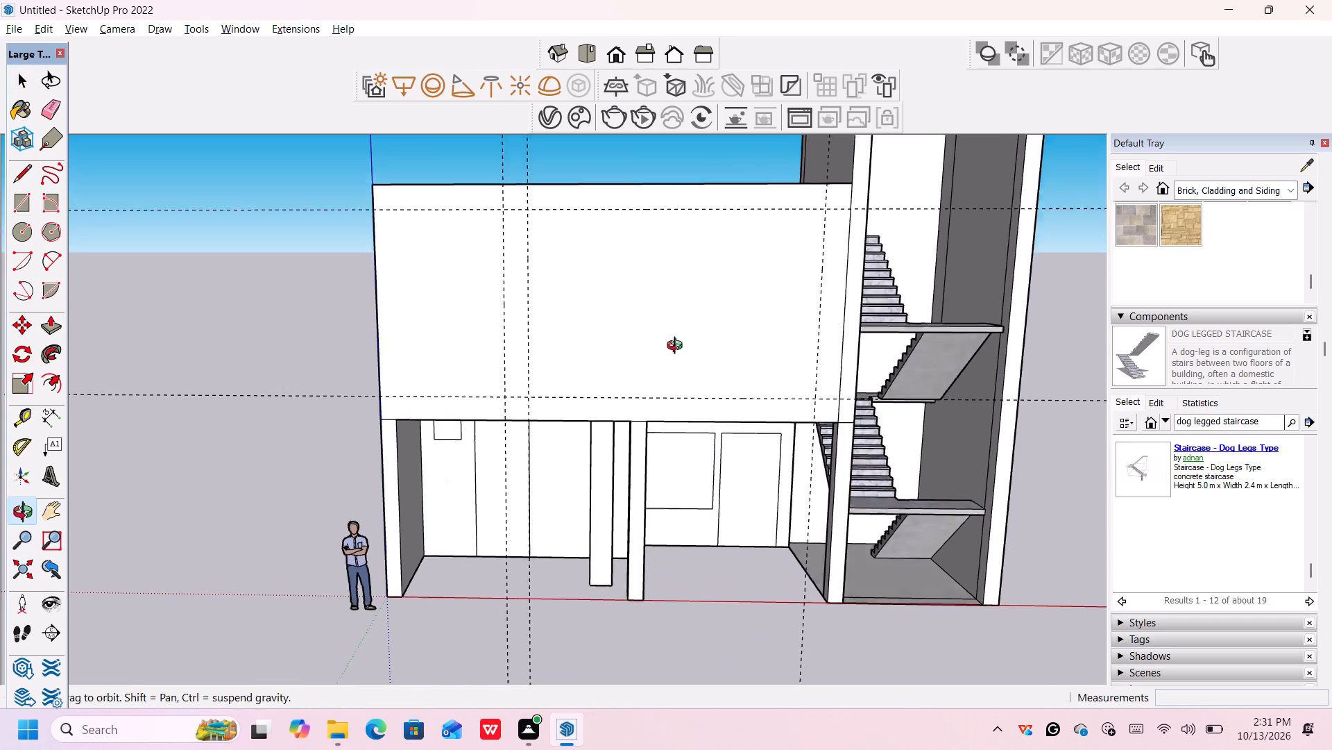
{"action": "middle_click_drag", "start_coordinate": [678, 347], "coordinate": [678, 357]}
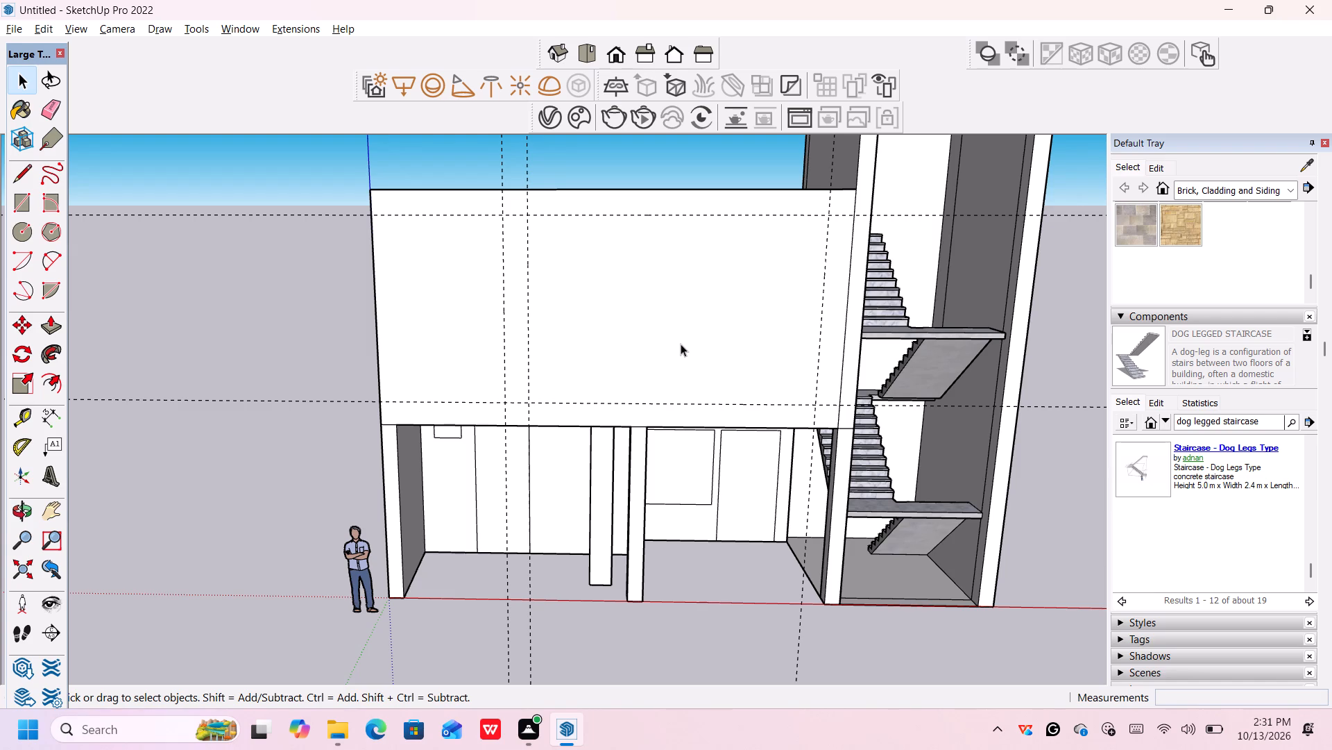
{"action": "middle_click_drag", "start_coordinate": [684, 335], "coordinate": [679, 312]}
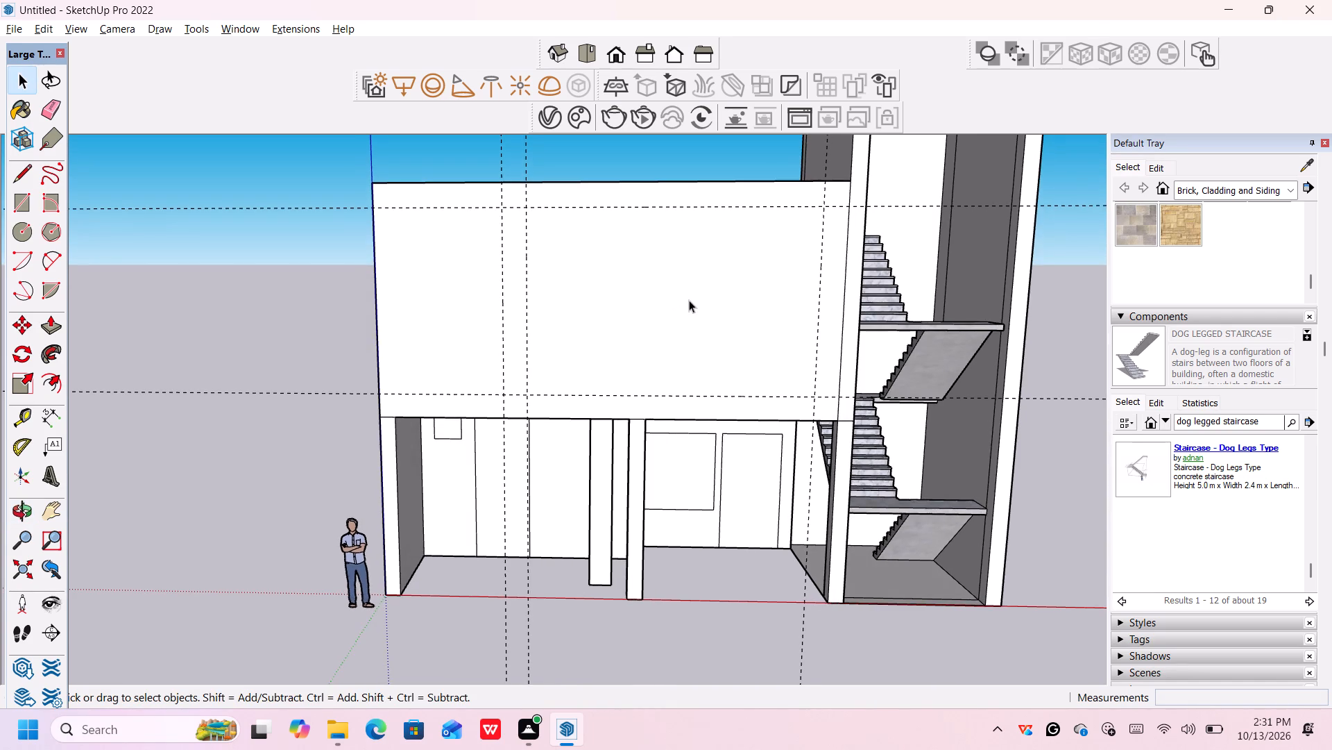
{"action": "scroll", "coordinate": [689, 299], "scroll_direction": "down", "scroll_amount": 3}
{"action": "scroll", "coordinate": [689, 299], "scroll_direction": "up", "scroll_amount": 3}
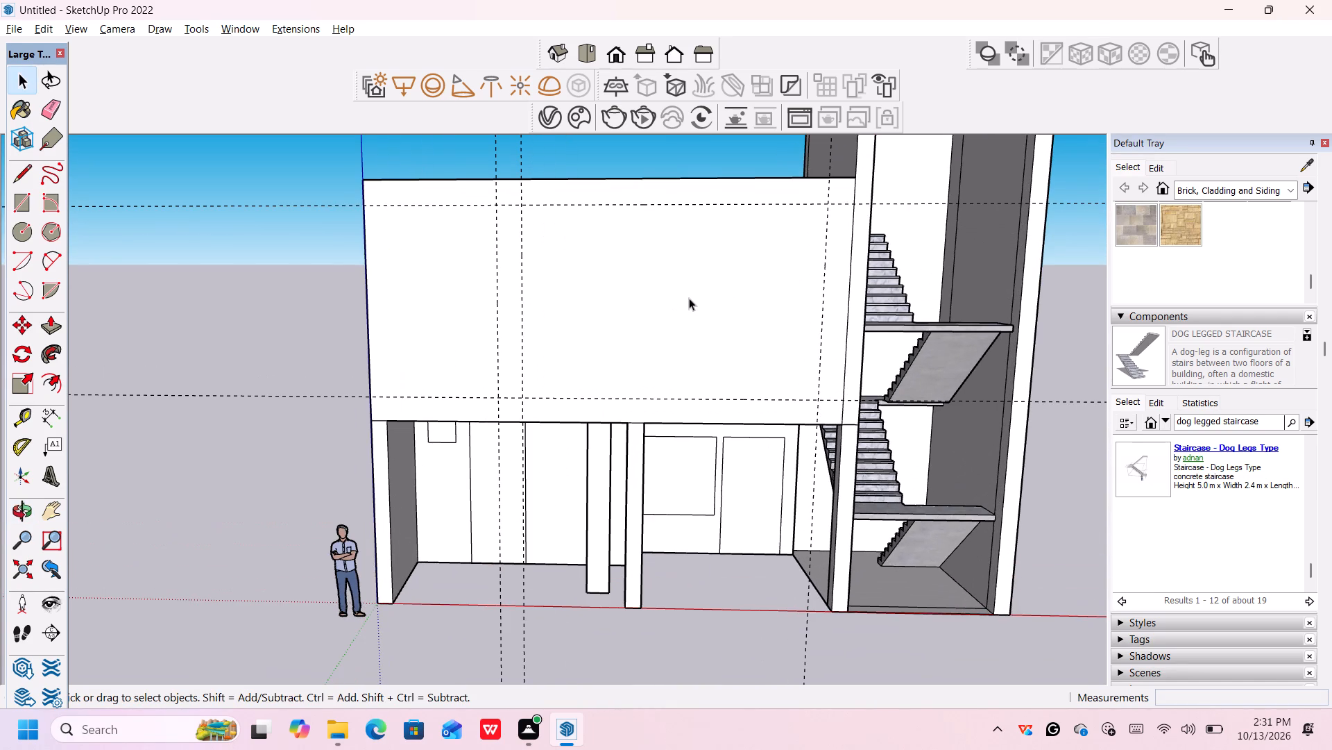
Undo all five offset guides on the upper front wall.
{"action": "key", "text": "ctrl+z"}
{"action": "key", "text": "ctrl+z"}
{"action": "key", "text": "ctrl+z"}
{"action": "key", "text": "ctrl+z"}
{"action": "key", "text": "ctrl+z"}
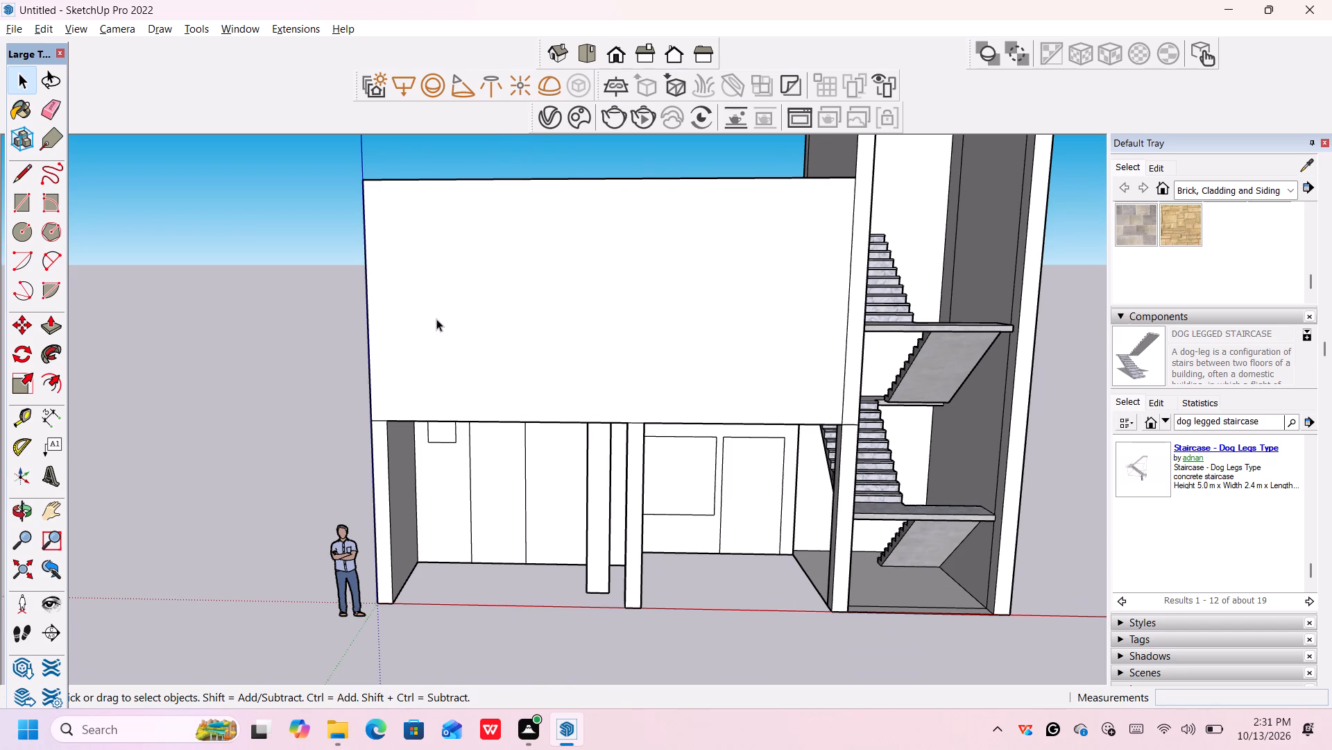
Start a new Tape Measure guide from the upper front wall's blue-axis side edge.
{"action": "key", "text": "t"}
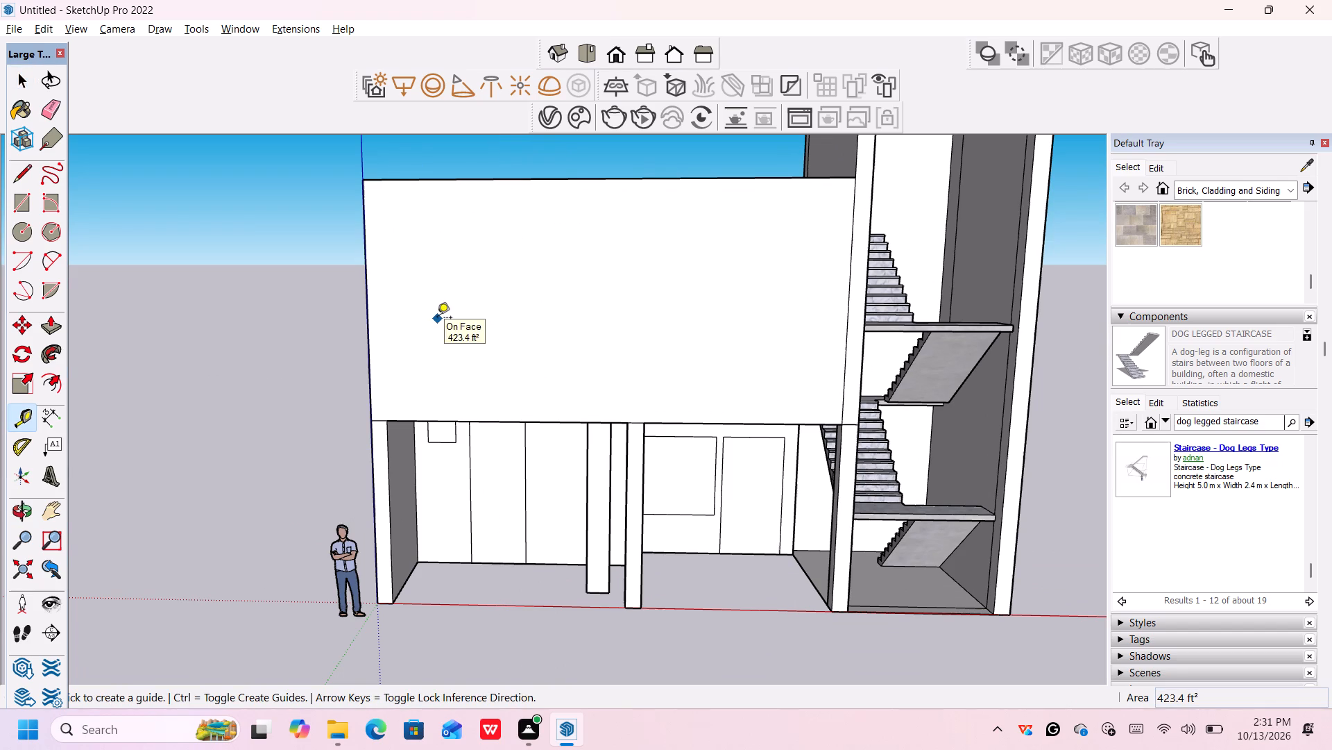
{"action": "left_click", "coordinate": [366, 319]}
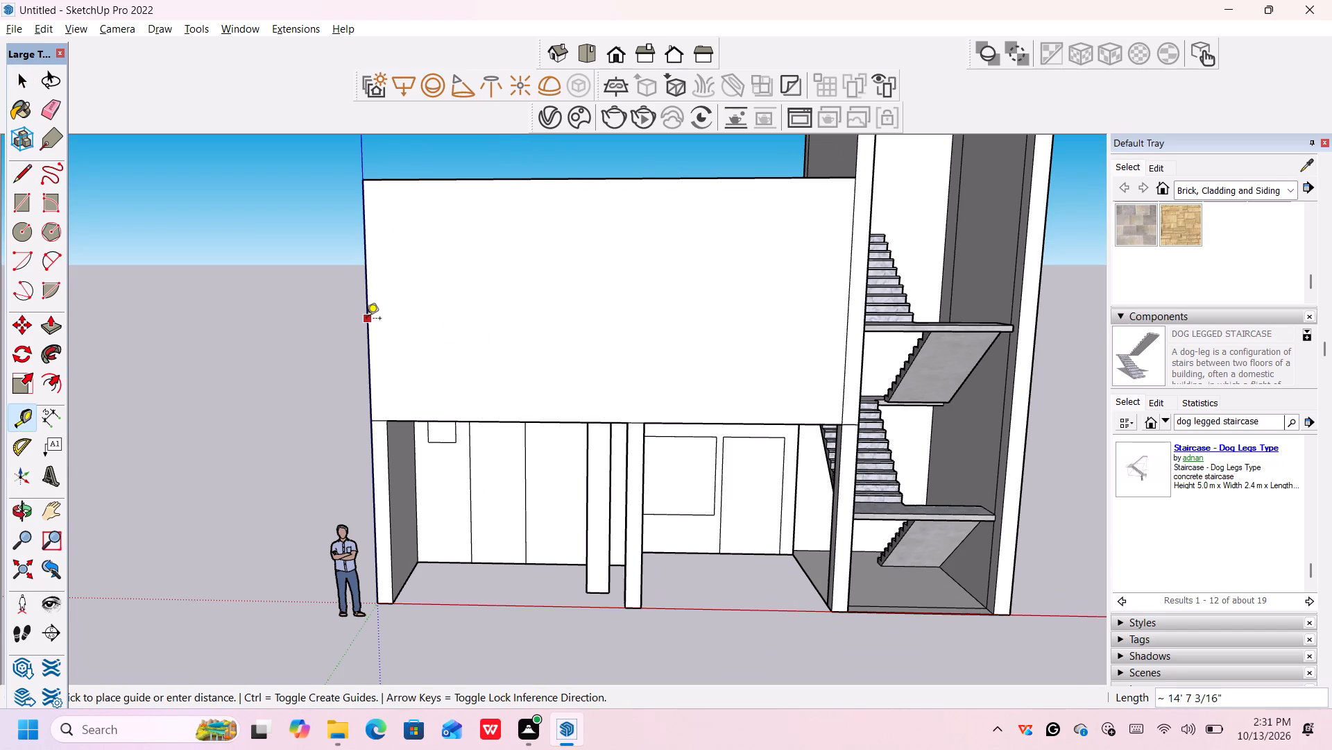
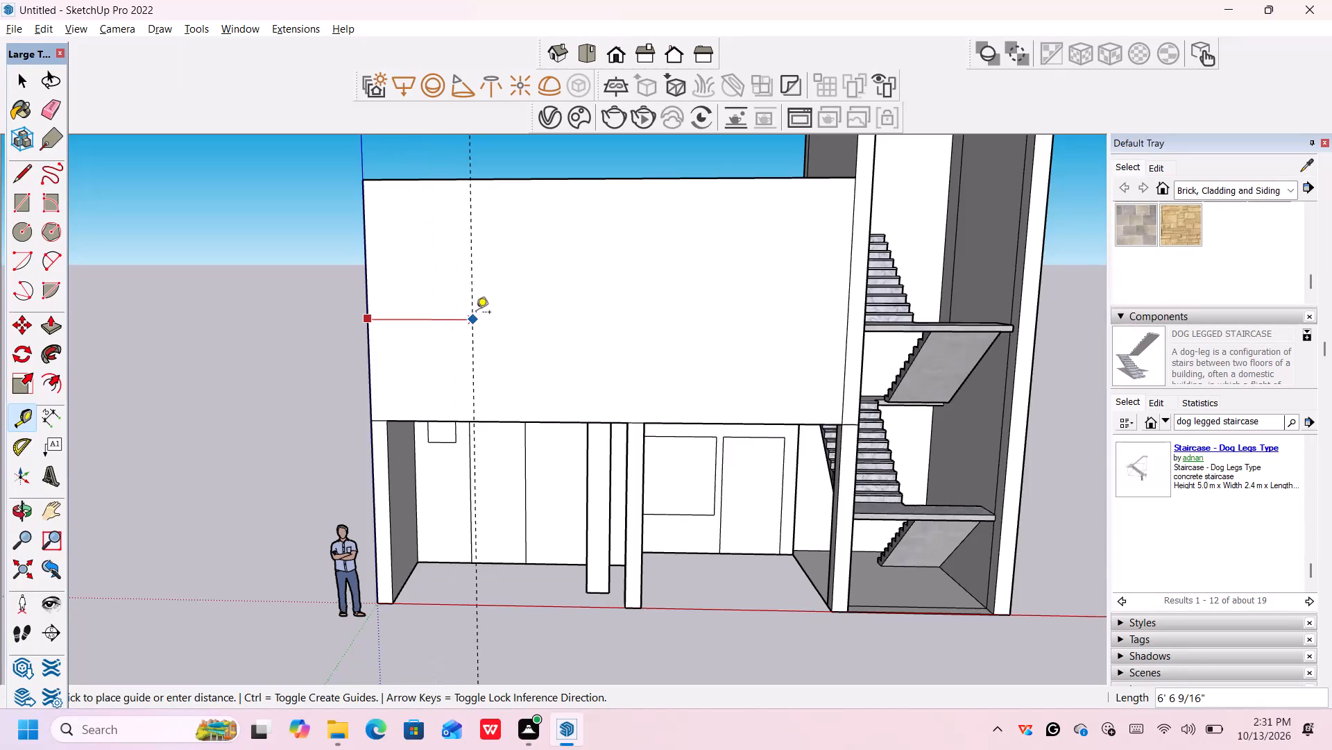
Place a vertical guide 9' in from the left edge of the upper-floor front wall.
{"action": "scroll", "coordinate": [506, 306], "scroll_direction": "down", "scroll_amount": 2}
{"action": "middle_click_drag", "start_coordinate": [507, 307], "coordinate": [532, 290]}
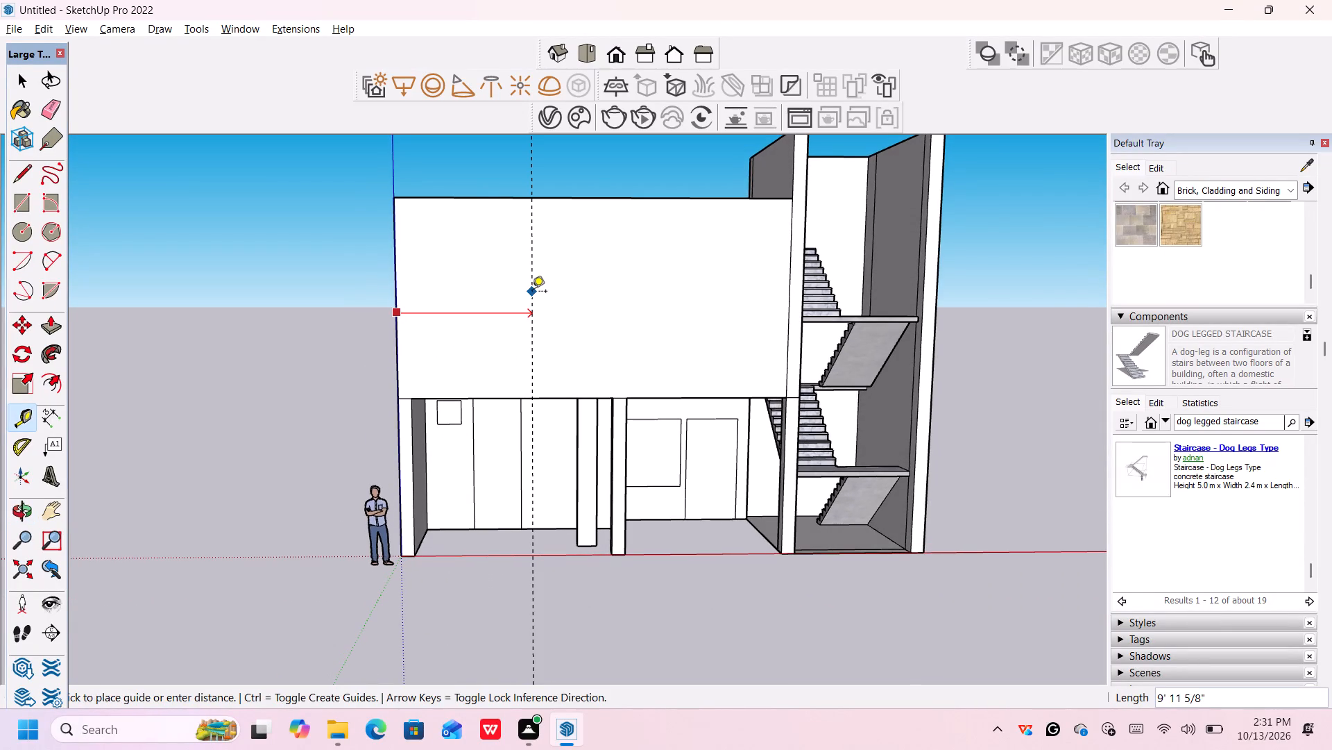
{"action": "middle_click_drag", "start_coordinate": [531, 292], "coordinate": [518, 290]}
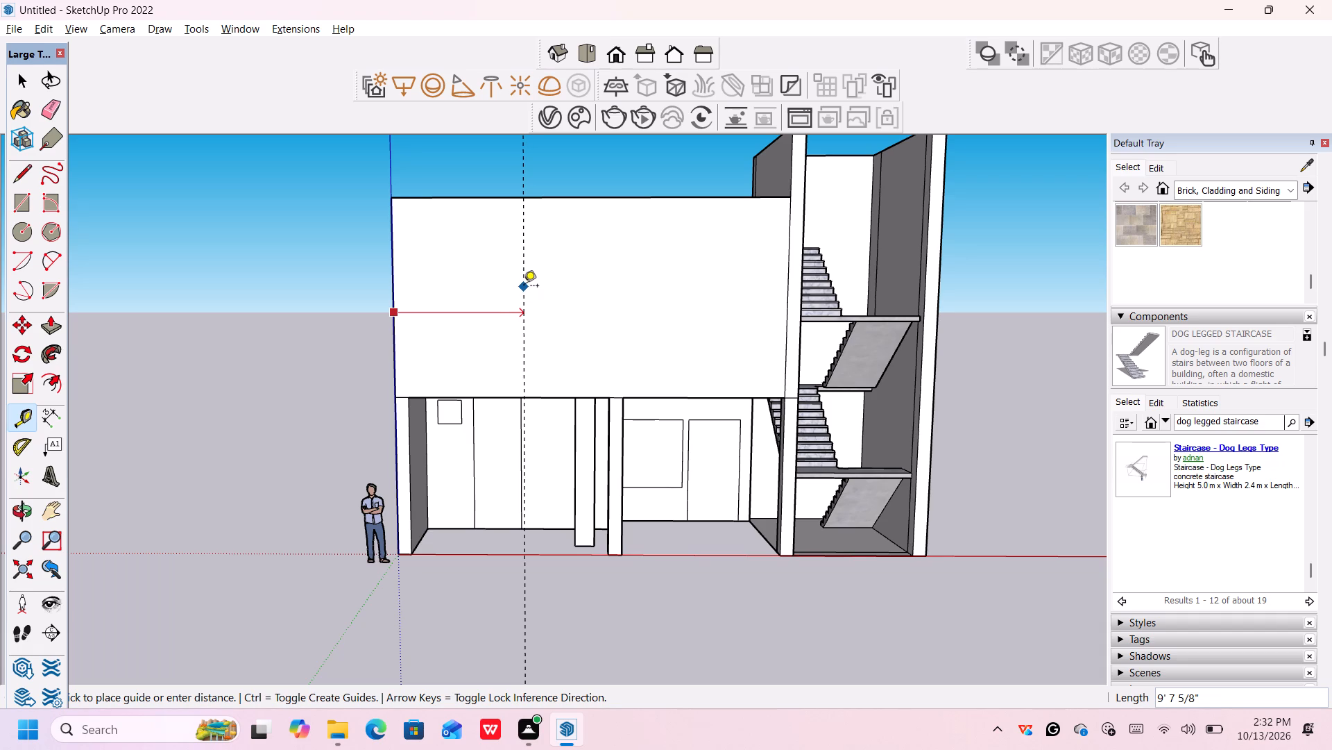
{"action": "middle_click_drag", "start_coordinate": [522, 289], "coordinate": [526, 307]}
{"action": "scroll", "coordinate": [513, 298], "scroll_direction": "up", "scroll_amount": 1}
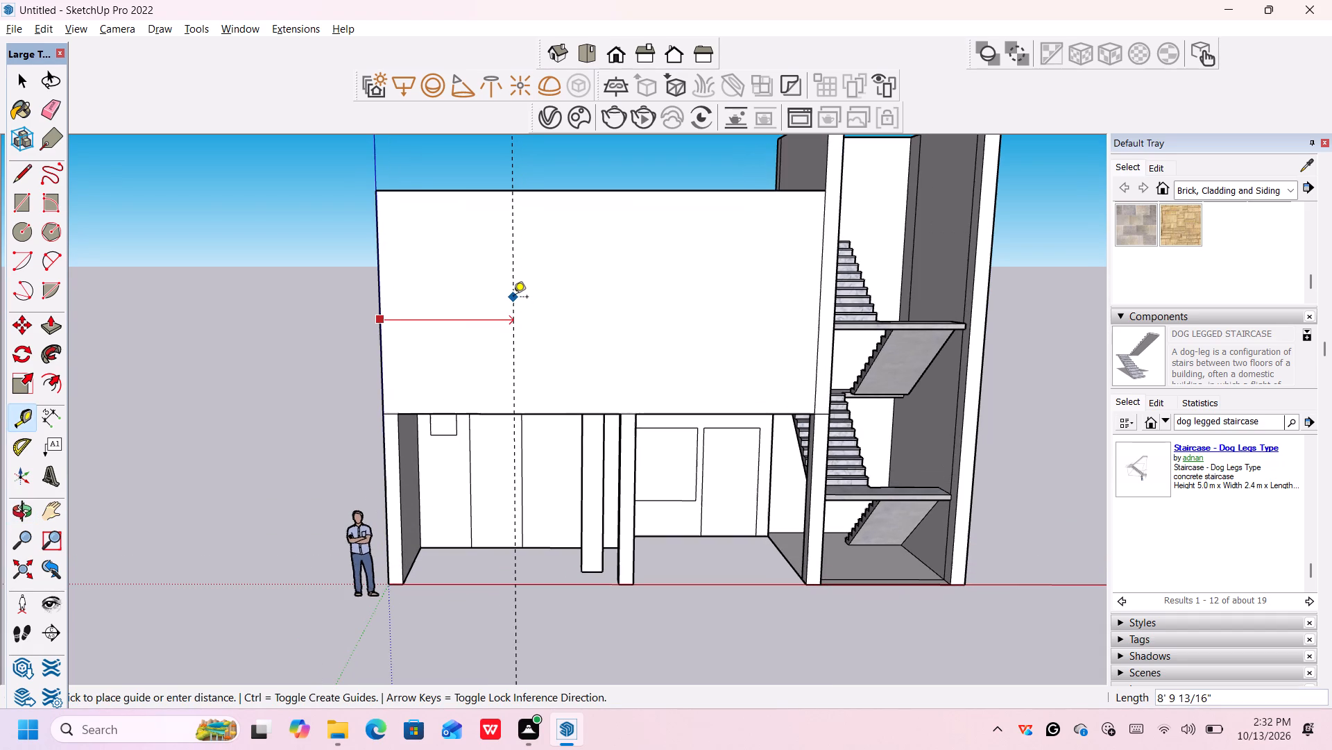
{"action": "scroll", "coordinate": [513, 295], "scroll_direction": "up", "scroll_amount": 1}
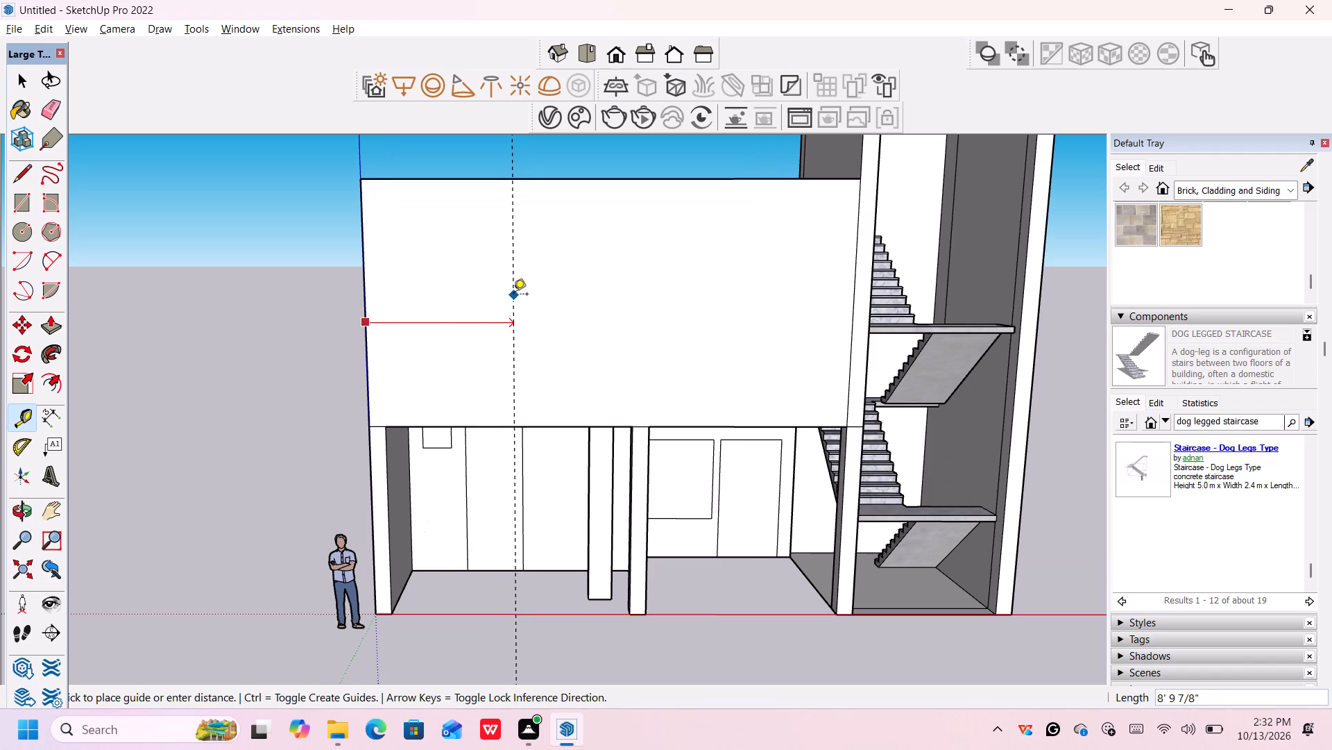
{"action": "middle_click_drag", "start_coordinate": [520, 297], "coordinate": [509, 294]}
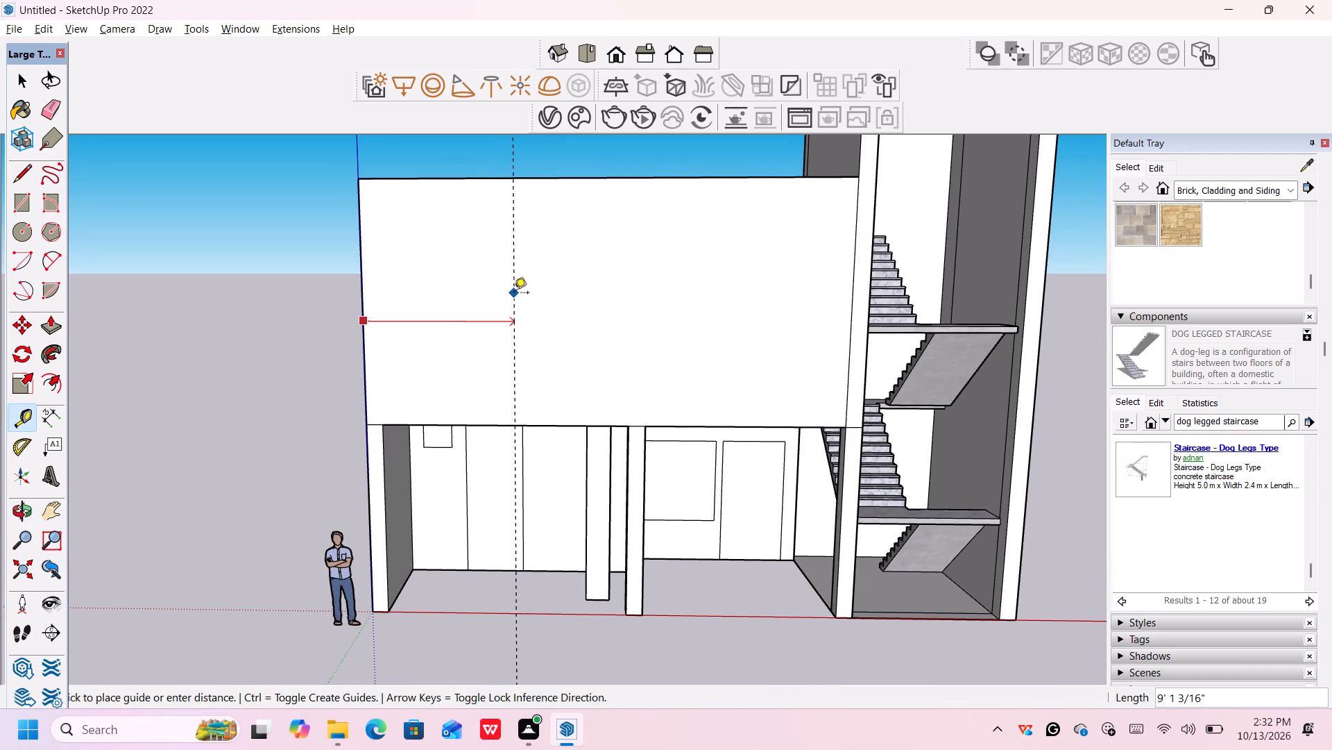
{"action": "key", "text": "9"}
{"action": "key", "text": "apostrophe"}
{"action": "key", "text": "Return"}
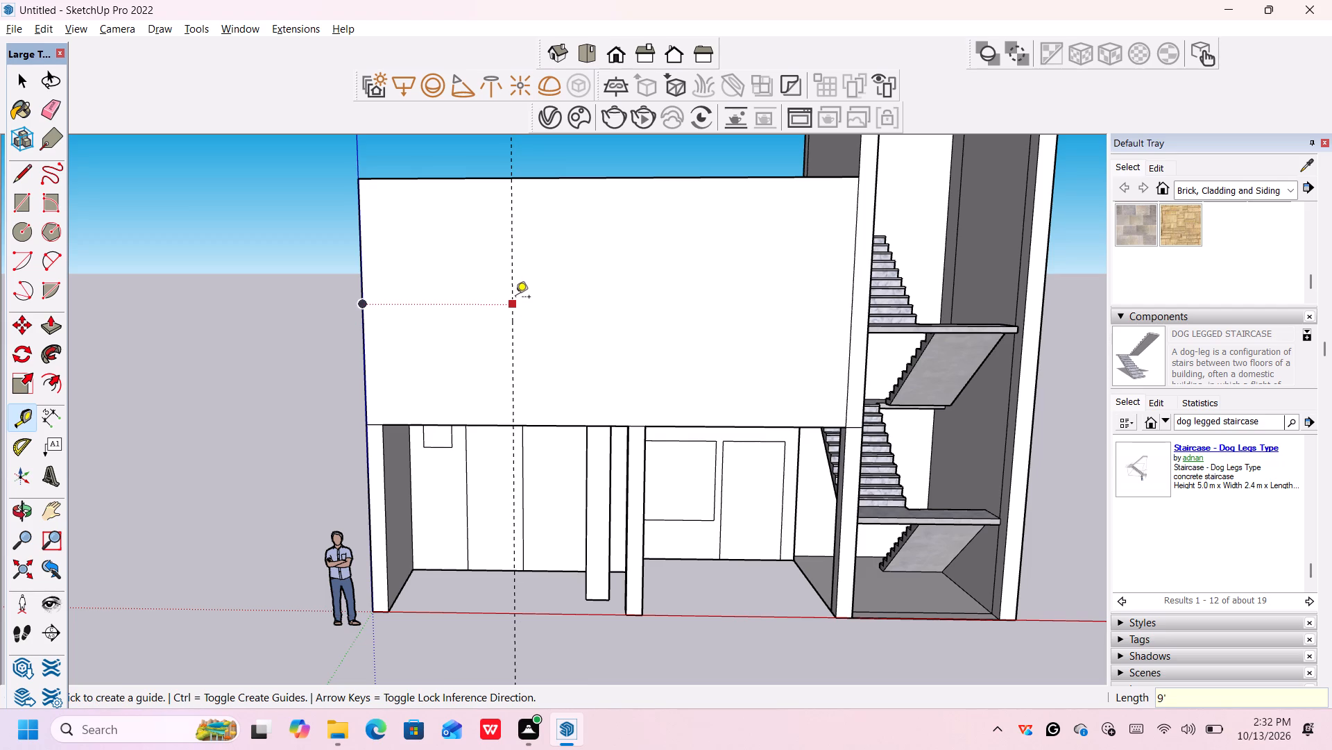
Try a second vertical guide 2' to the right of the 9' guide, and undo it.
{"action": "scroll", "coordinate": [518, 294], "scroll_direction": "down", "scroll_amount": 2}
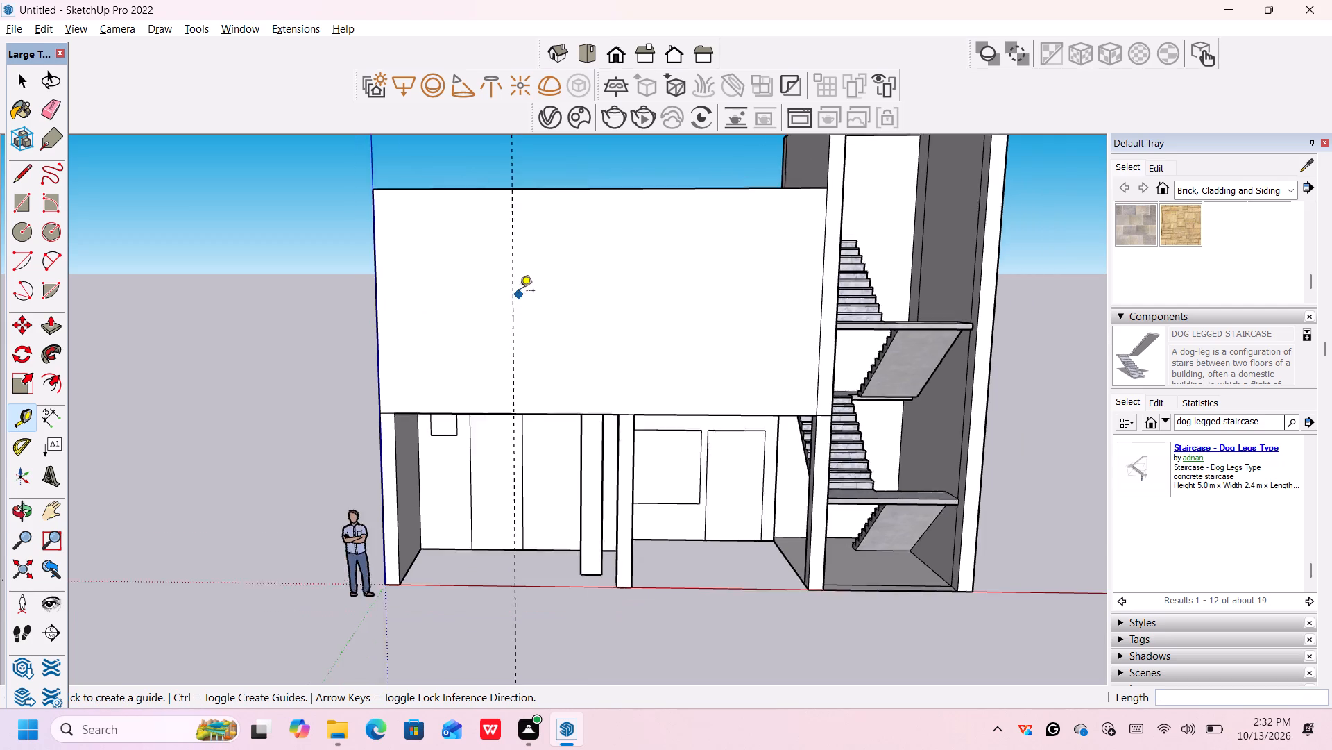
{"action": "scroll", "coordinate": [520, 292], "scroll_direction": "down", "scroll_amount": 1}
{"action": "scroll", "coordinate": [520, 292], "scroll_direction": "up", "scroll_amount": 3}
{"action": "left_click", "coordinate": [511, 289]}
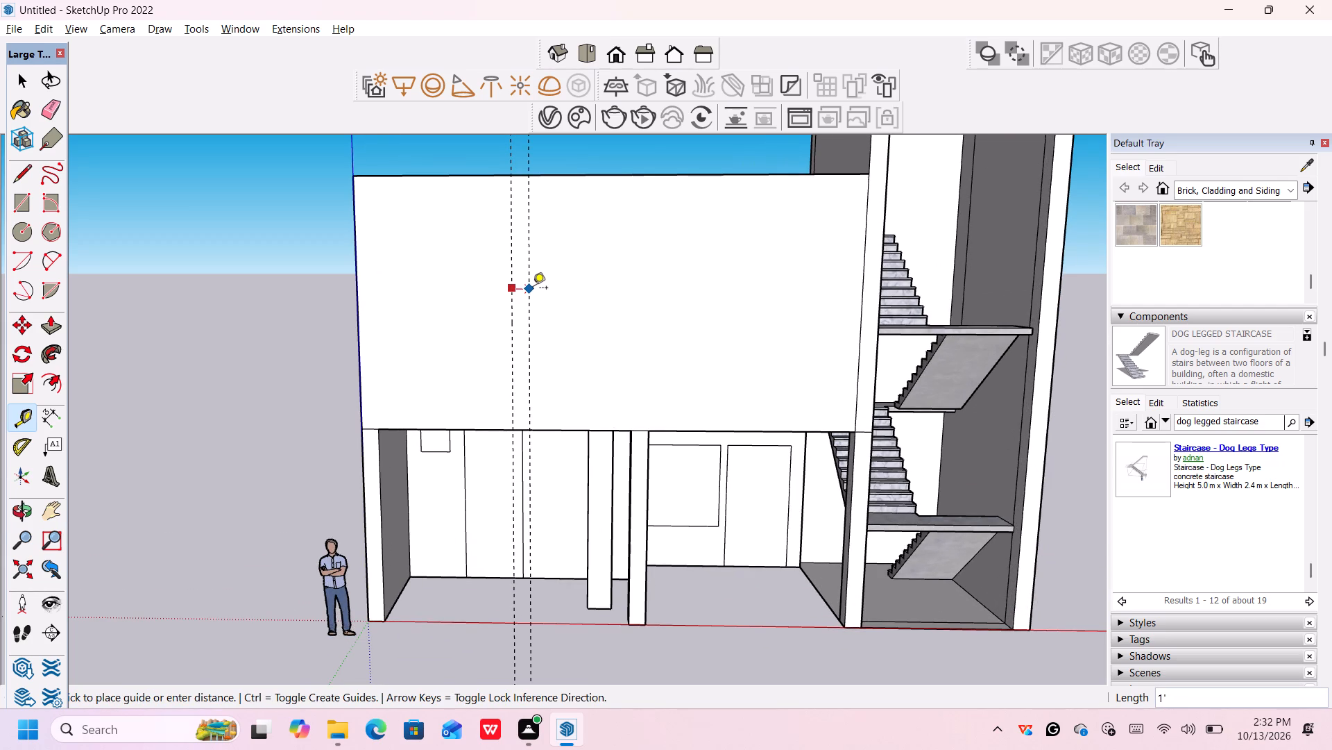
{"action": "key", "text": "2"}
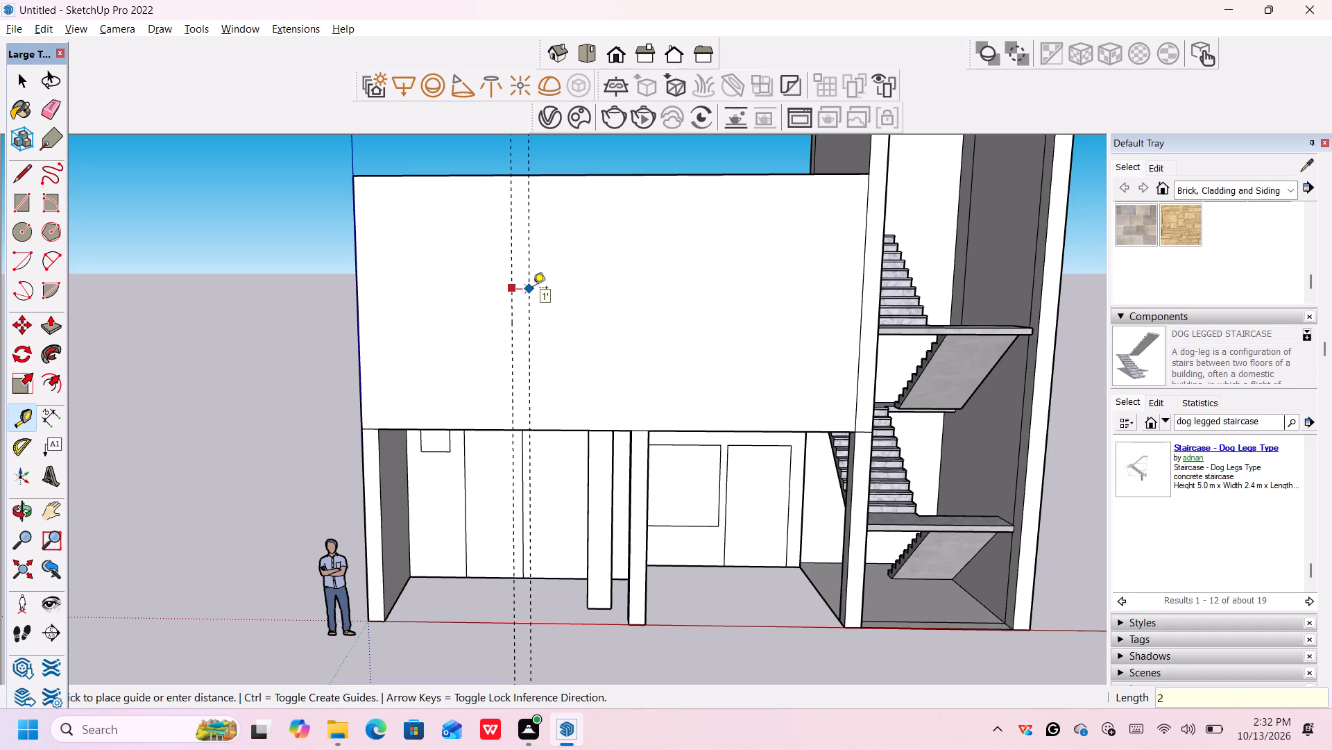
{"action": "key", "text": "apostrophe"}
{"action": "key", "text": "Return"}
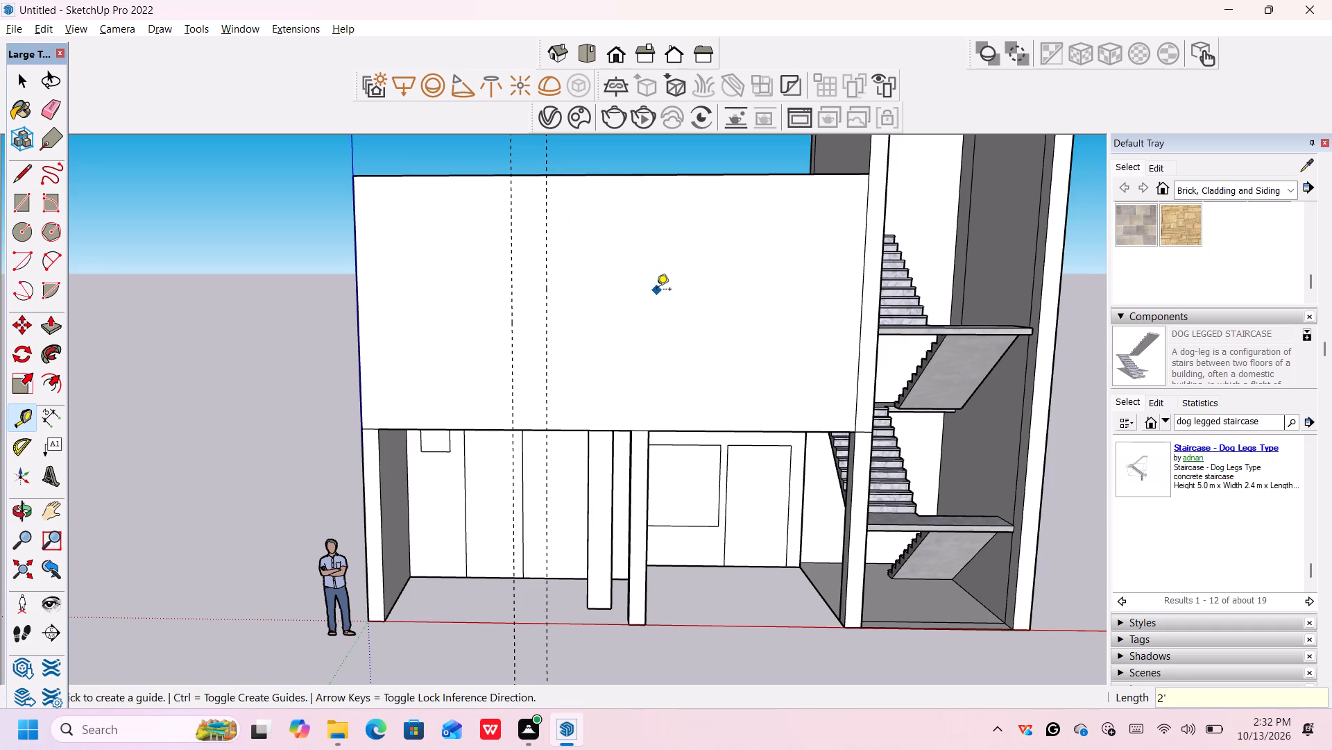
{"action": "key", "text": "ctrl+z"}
Place a vertical guide 1.5' to the right of the 9' guide on the front wall.
{"action": "left_click", "coordinate": [509, 277]}
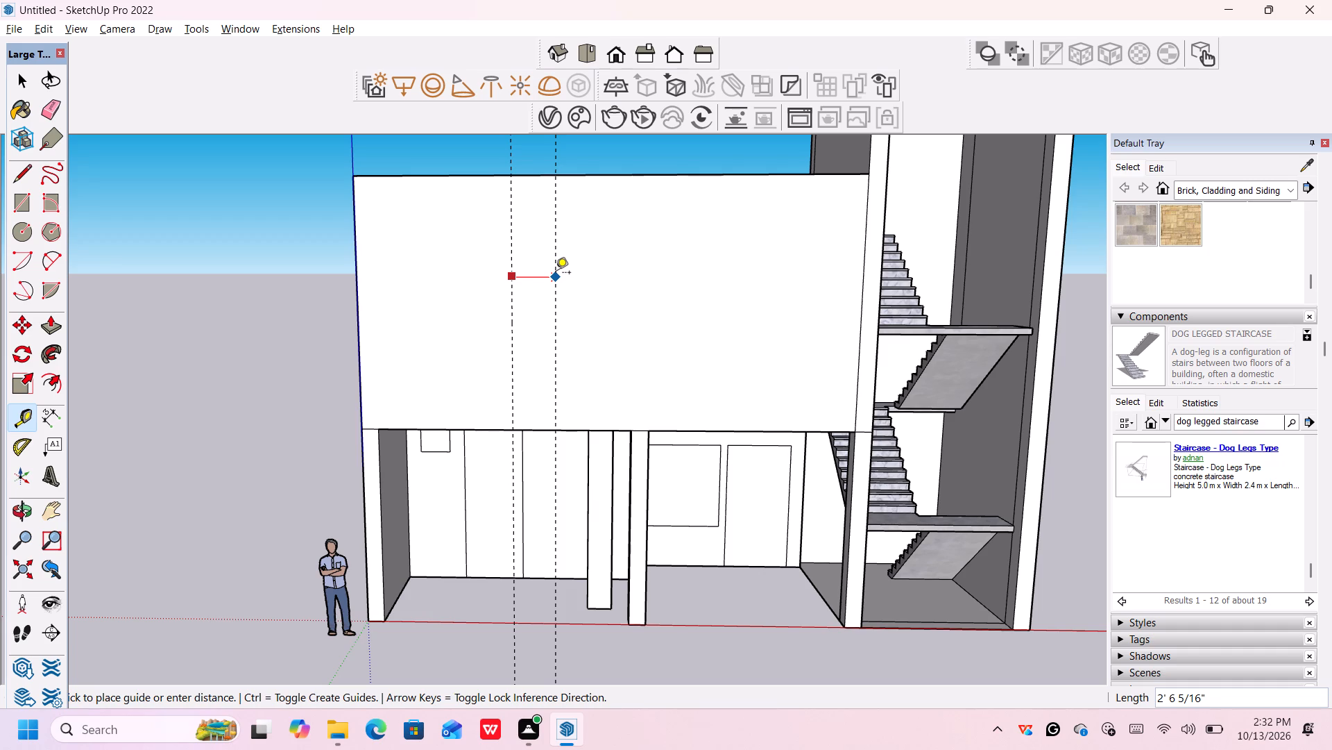
{"action": "key", "text": "1"}
{"action": "type", "text": ".5'"}
{"action": "key", "text": "Return"}
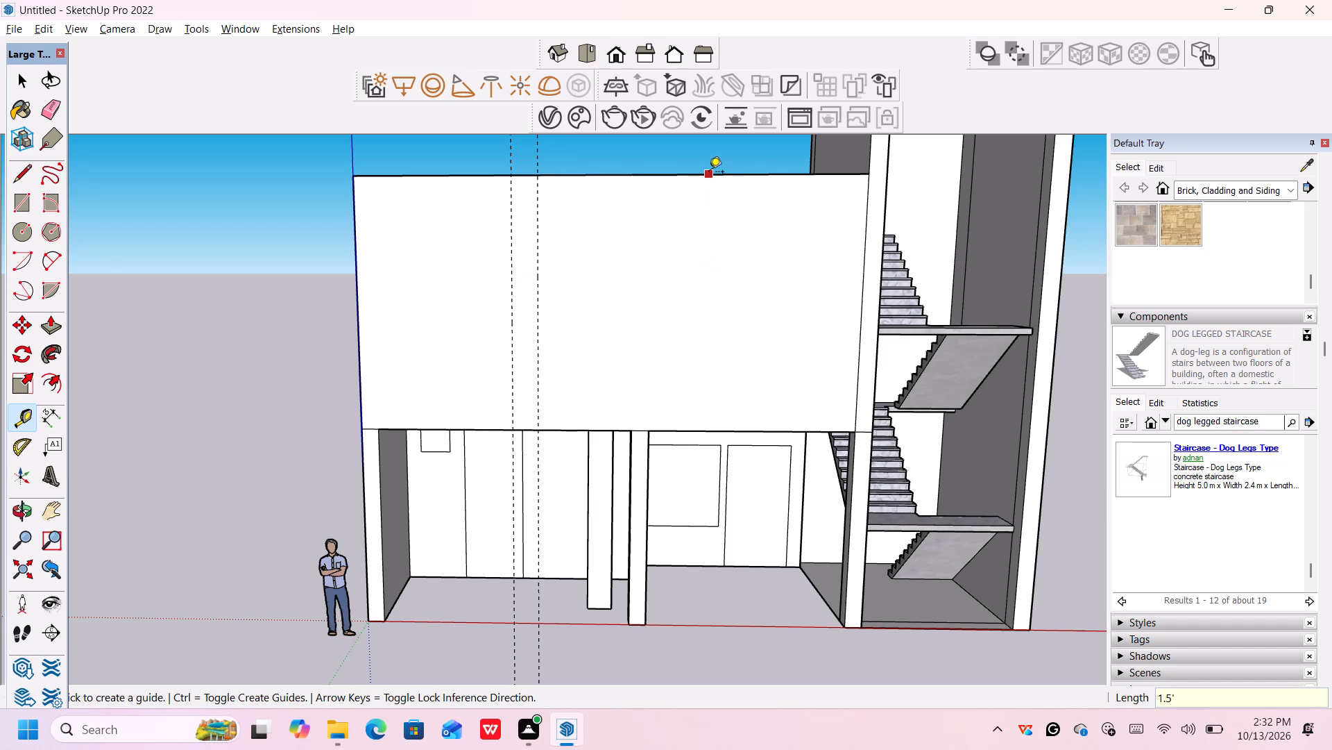
Place a horizontal guide 1.5' below the front wall's top edge and another 1.5' below that one.
{"action": "left_click", "coordinate": [708, 174]}
{"action": "type", "text": "1.5'"}
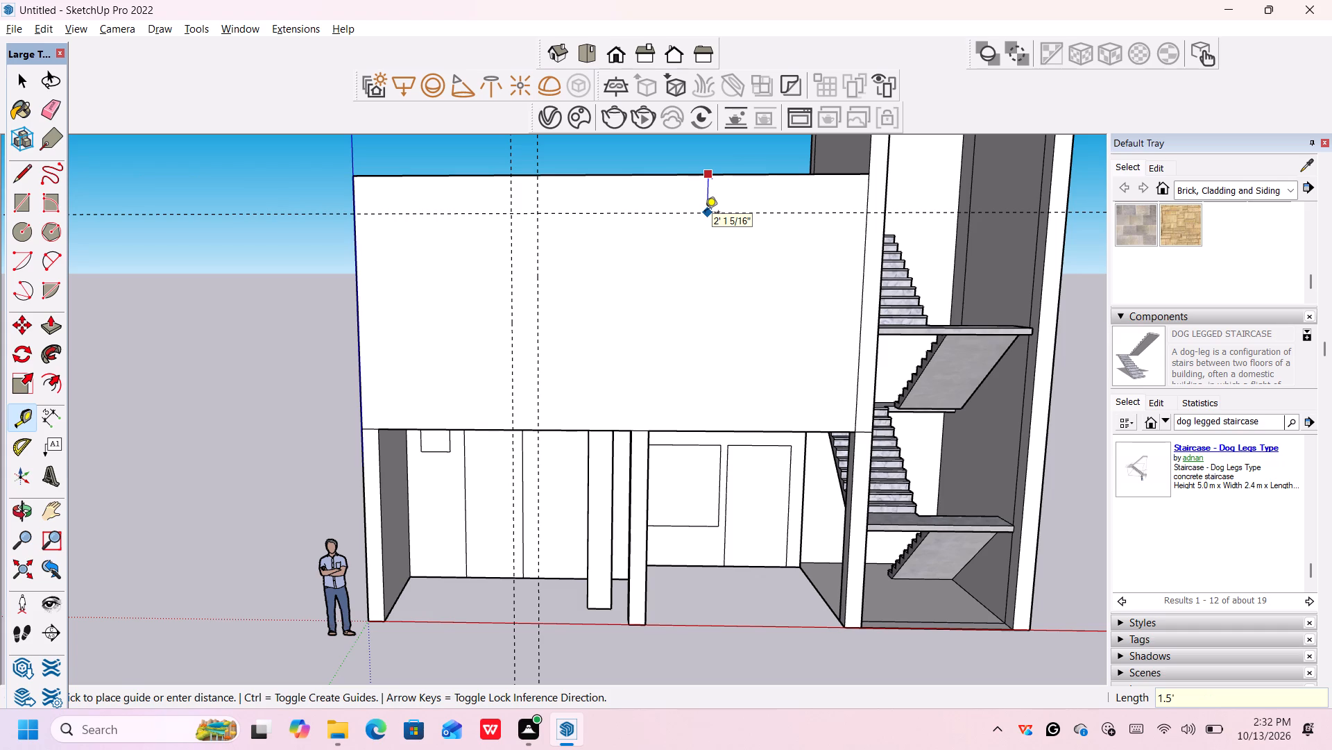
{"action": "key", "text": "Return"}
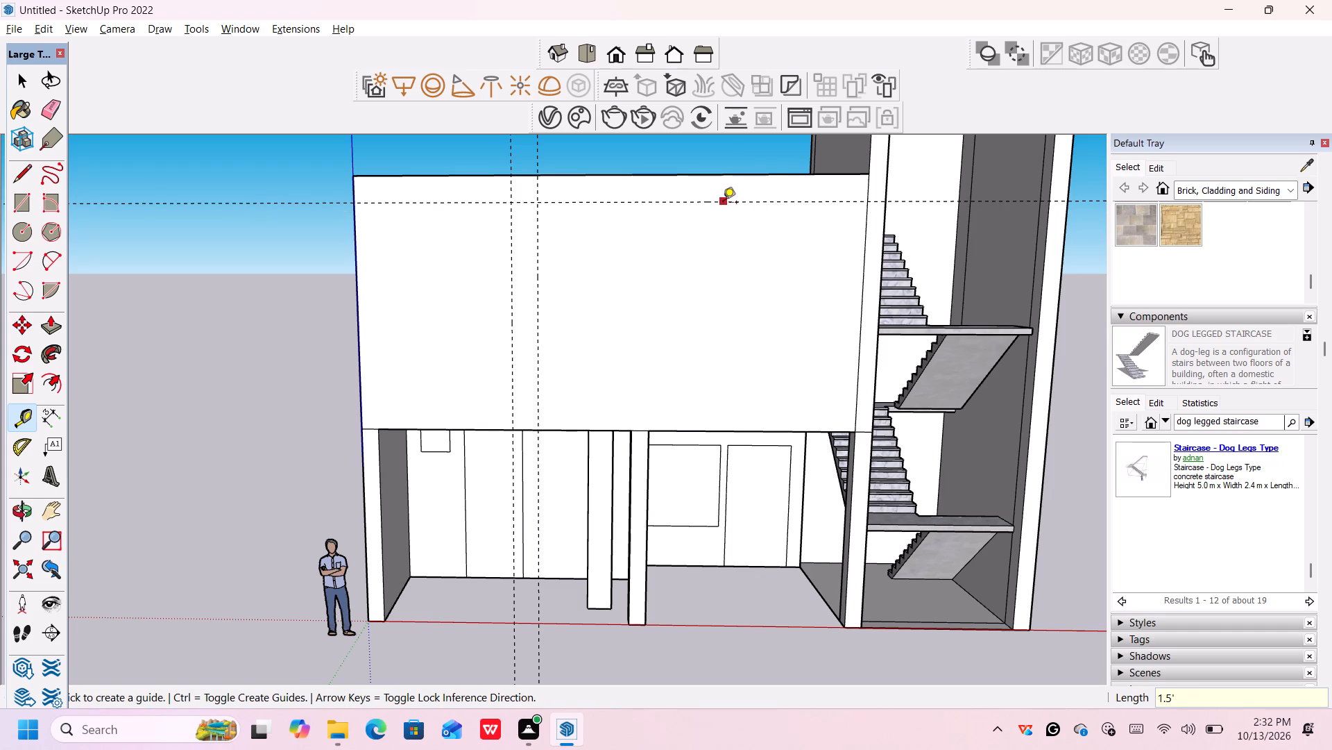
{"action": "left_click", "coordinate": [723, 203]}
{"action": "type", "text": "1.5'"}
{"action": "key", "text": "Return"}
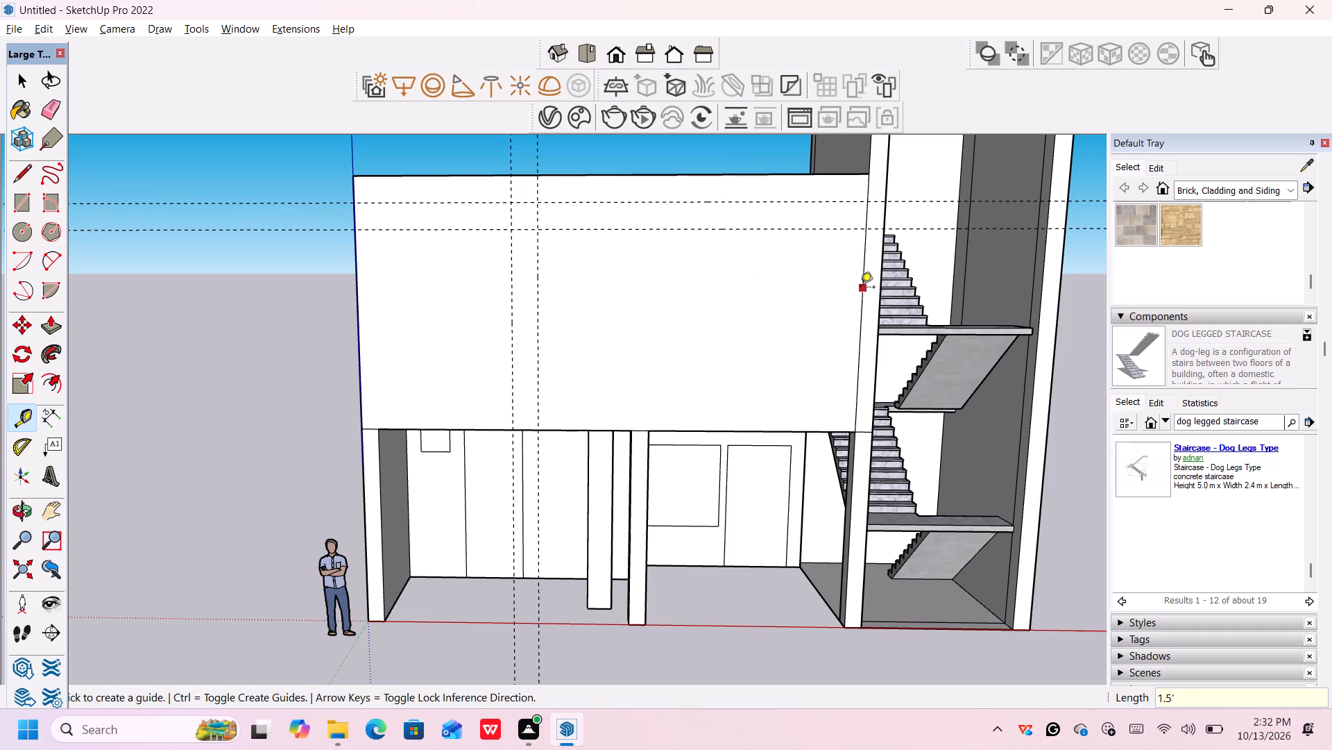
Place guides 1.5' in from the upper front wall's right edge and 1.5' above its bottom edge.
{"action": "left_click", "coordinate": [862, 288]}
{"action": "type", "text": "1.5'"}
{"action": "key", "text": "Return"}
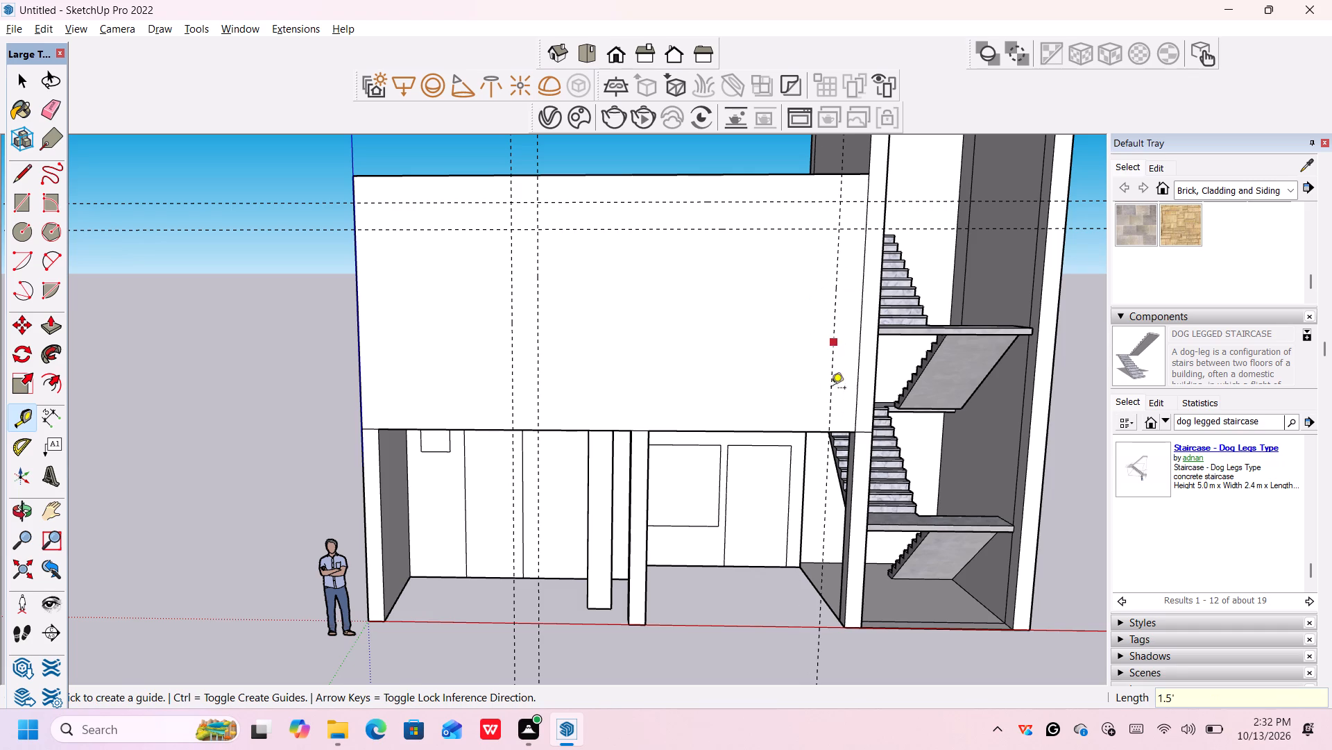
{"action": "left_click", "coordinate": [770, 429]}
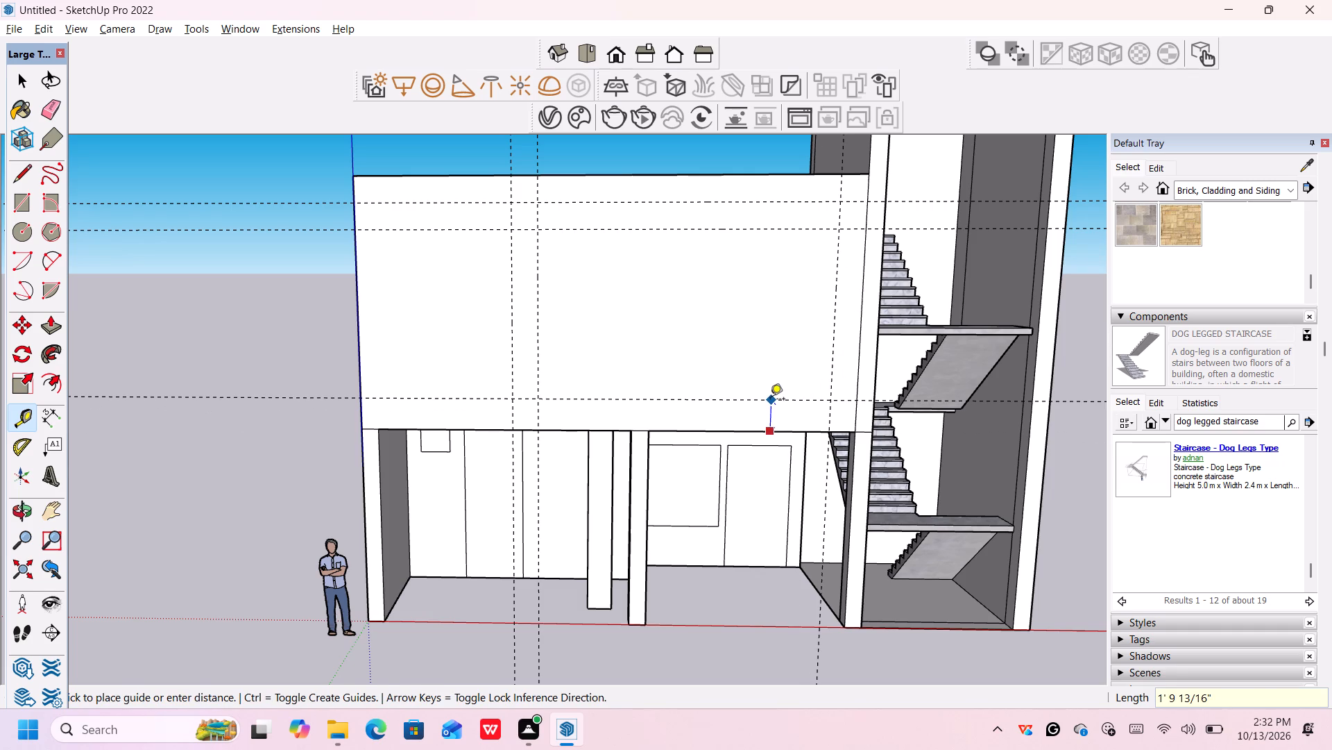
{"action": "type", "text": "1.5'"}
{"action": "key", "text": "Return"}
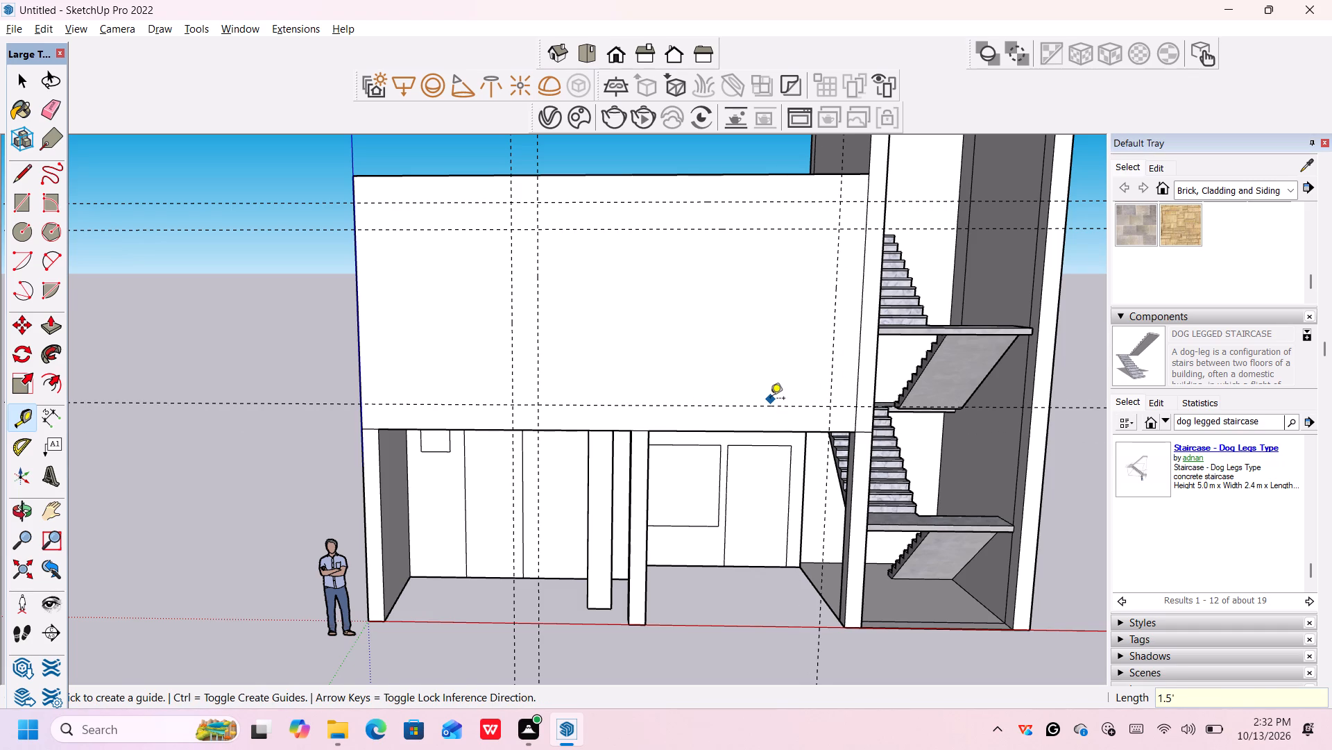
Place a vertical guide 7' to the right of the second of the two closely spaced vertical guides.
{"action": "middle_click_drag", "start_coordinate": [770, 400], "coordinate": [748, 381]}
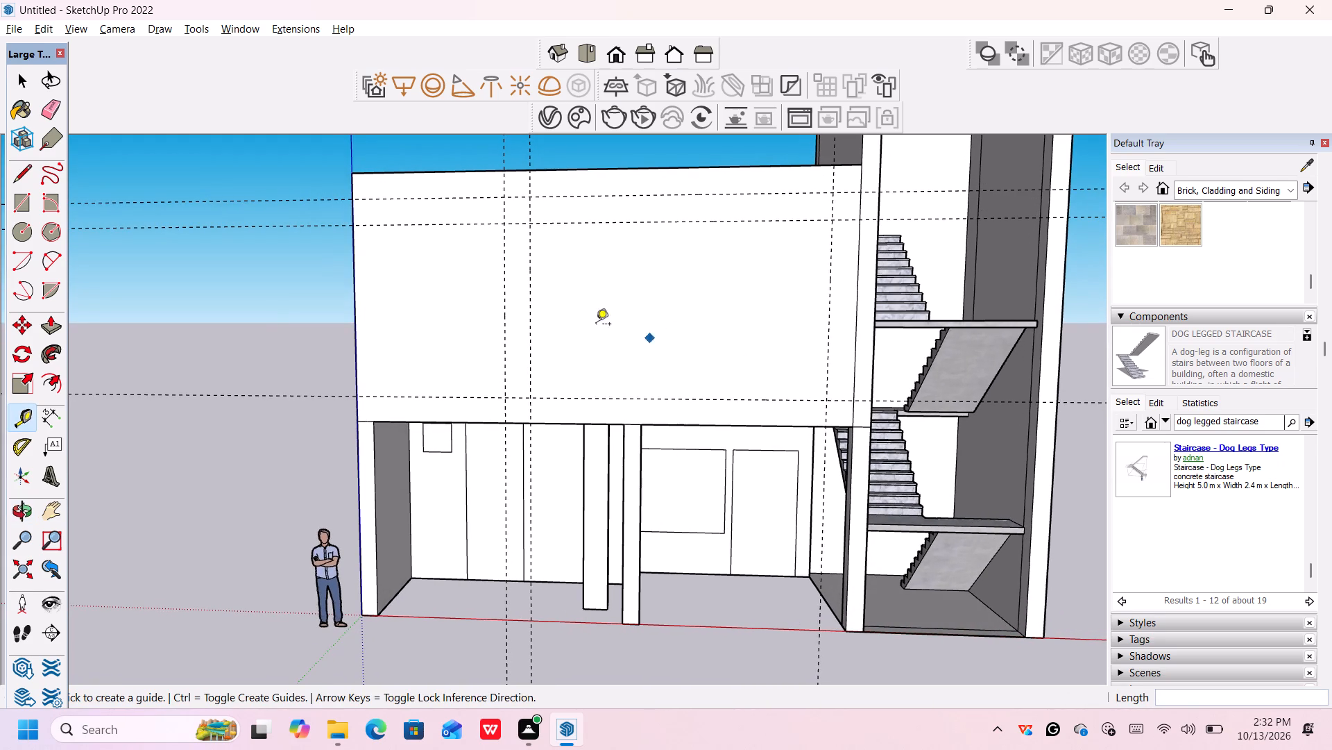
{"action": "left_click", "coordinate": [531, 307]}
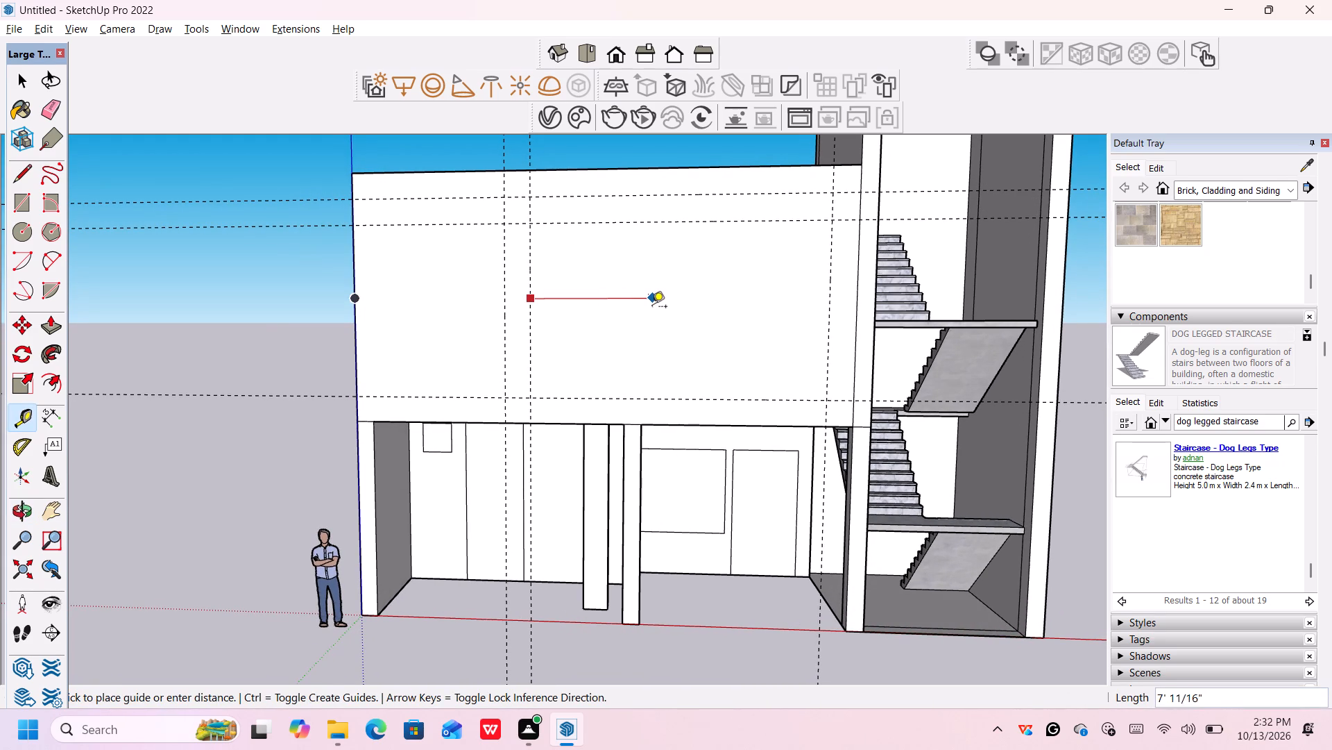
{"action": "key", "text": "Escape"}
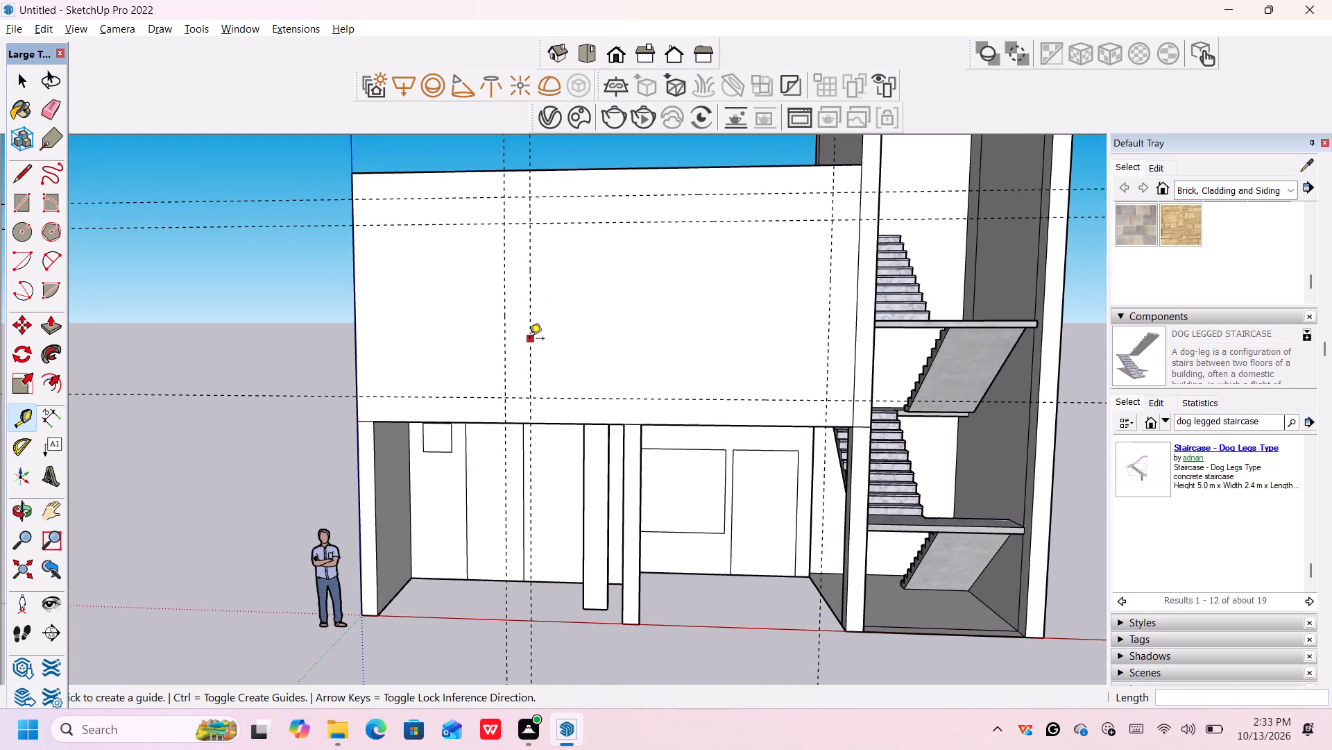
{"action": "left_click", "coordinate": [529, 340]}
{"action": "scroll", "coordinate": [643, 334], "scroll_direction": "down", "scroll_amount": 4}
{"action": "middle_click", "coordinate": [645, 337]}
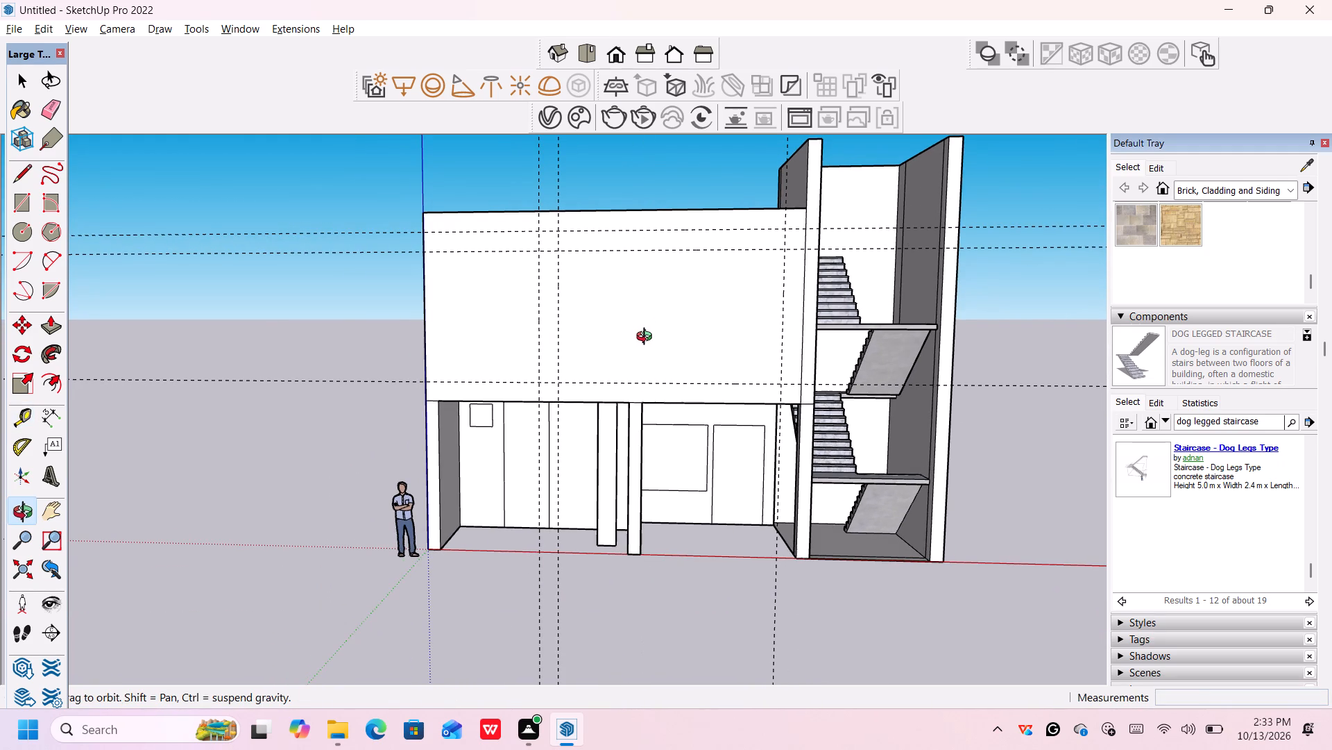
{"action": "scroll", "coordinate": [647, 337], "scroll_direction": "up", "scroll_amount": 2}
{"action": "middle_click_drag", "start_coordinate": [647, 337], "coordinate": [651, 337]}
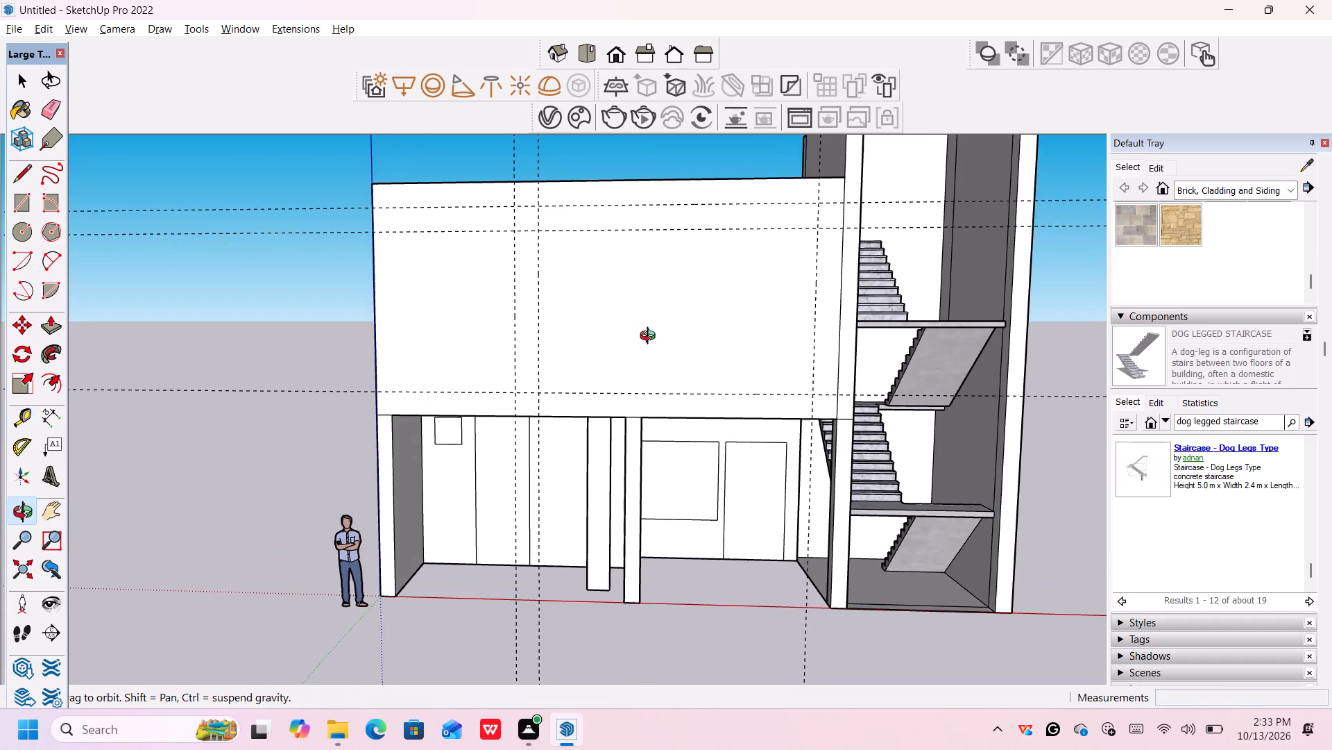
{"action": "middle_click_drag", "start_coordinate": [651, 337], "coordinate": [658, 336]}
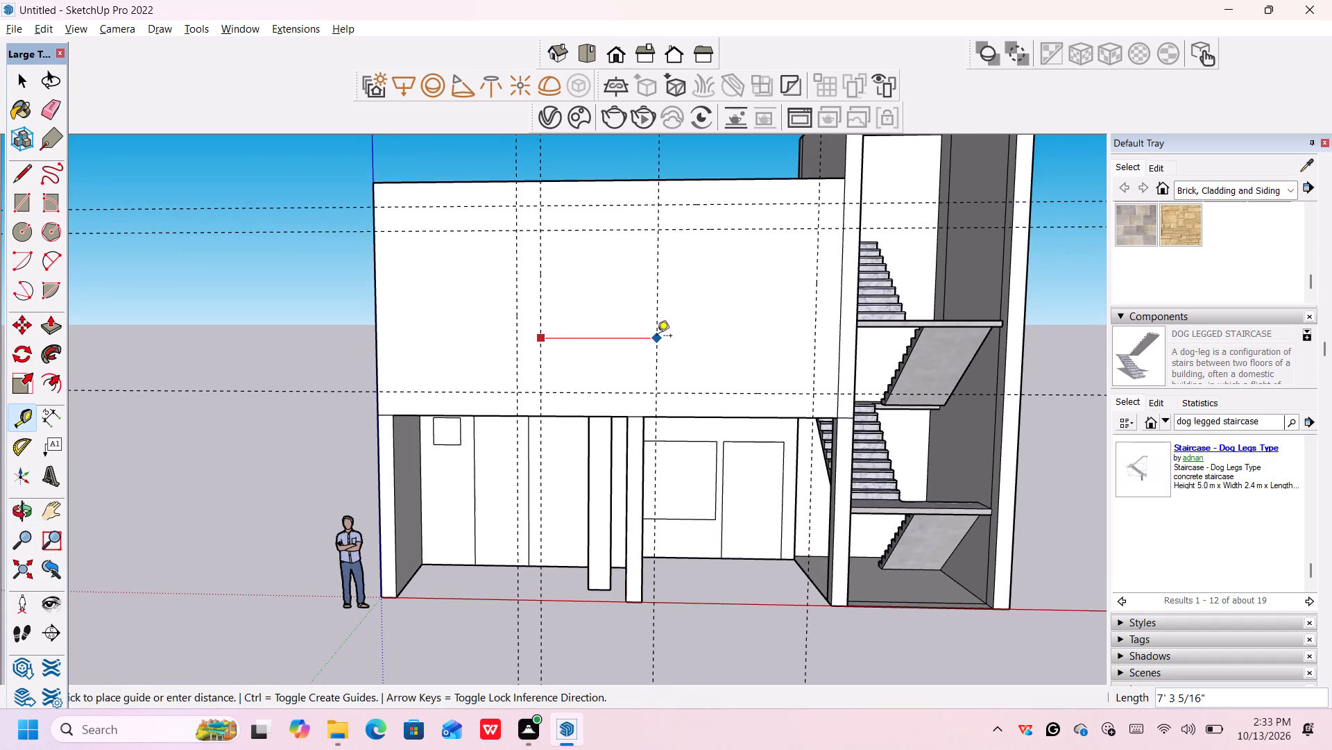
{"action": "type", "text": "7'"}
{"action": "key", "text": "Return"}
Place a vertical guide 2' in from the left edge of the upper front wall.
{"action": "scroll", "coordinate": [656, 336], "scroll_direction": "down", "scroll_amount": 1}
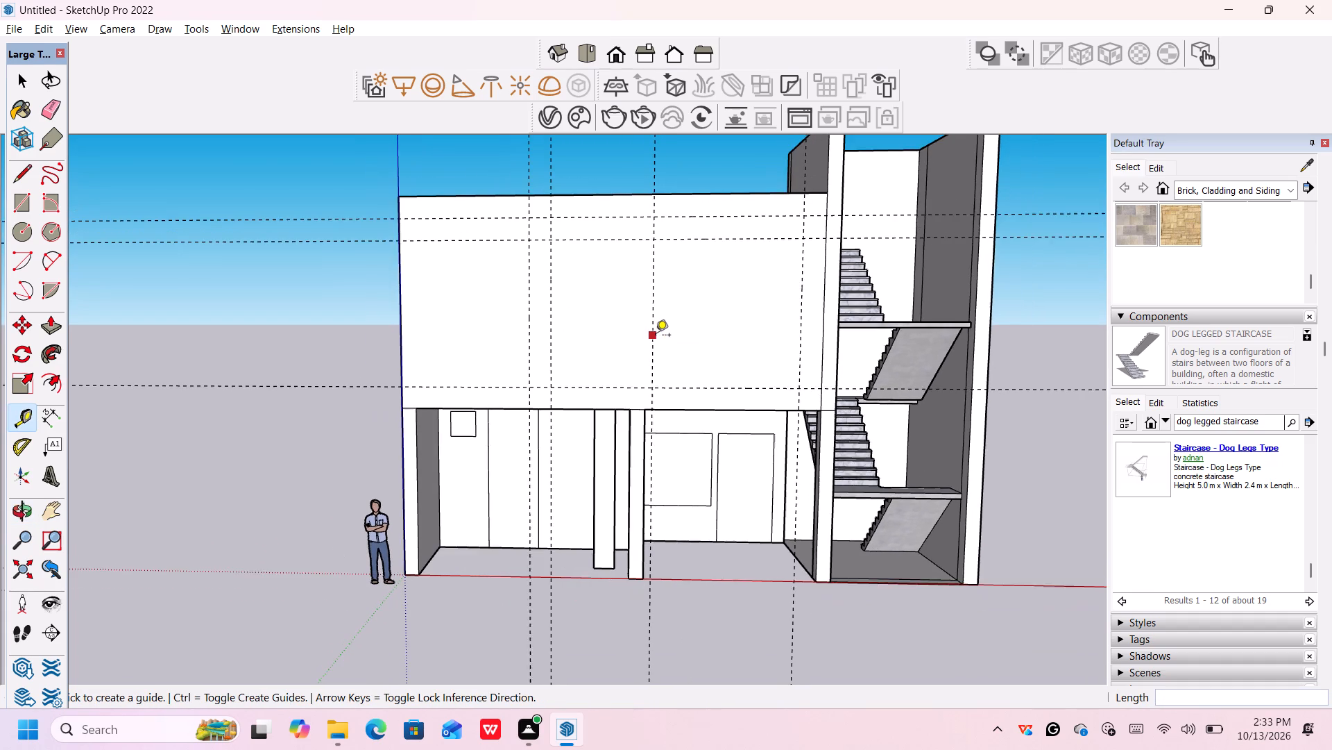
{"action": "scroll", "coordinate": [656, 336], "scroll_direction": "up", "scroll_amount": 1}
{"action": "scroll", "coordinate": [656, 336], "scroll_direction": "down", "scroll_amount": 2}
{"action": "middle_click_drag", "start_coordinate": [581, 358], "coordinate": [605, 365]}
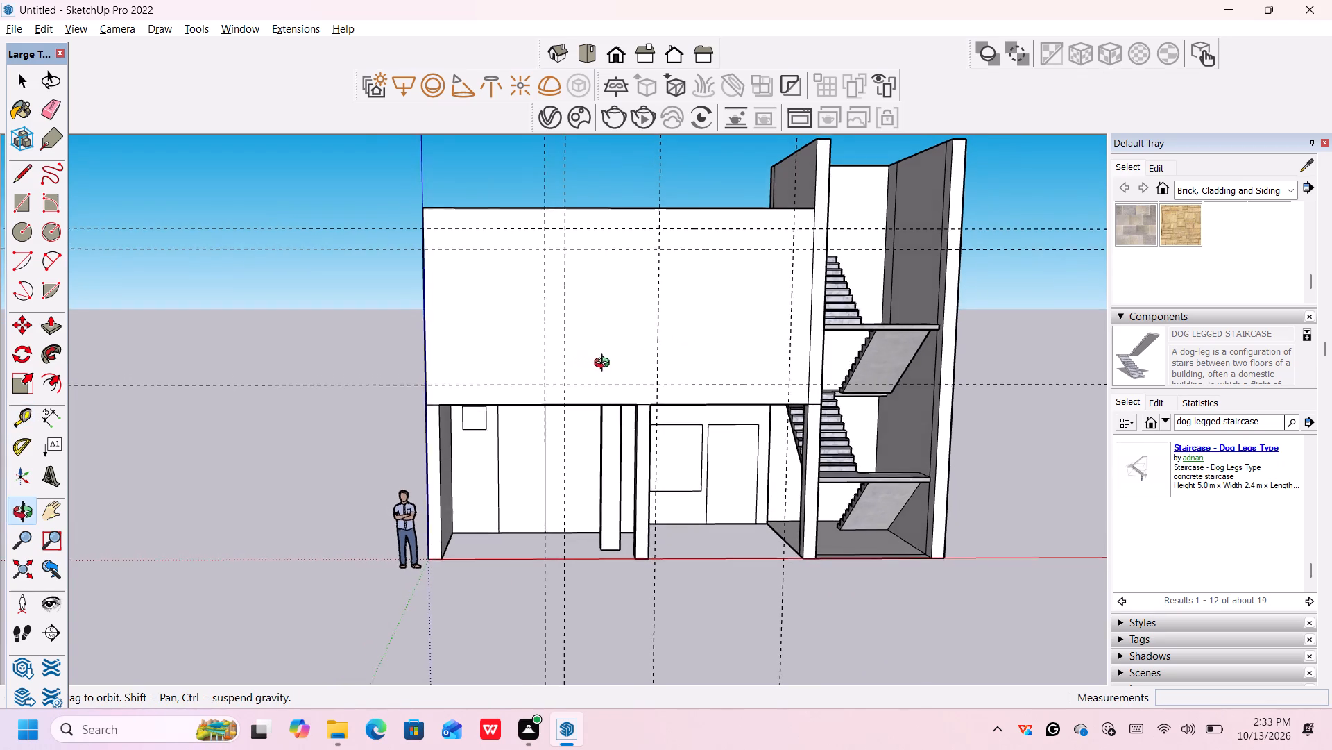
{"action": "middle_click_drag", "start_coordinate": [605, 365], "coordinate": [604, 365]}
{"action": "left_click", "coordinate": [426, 316]}
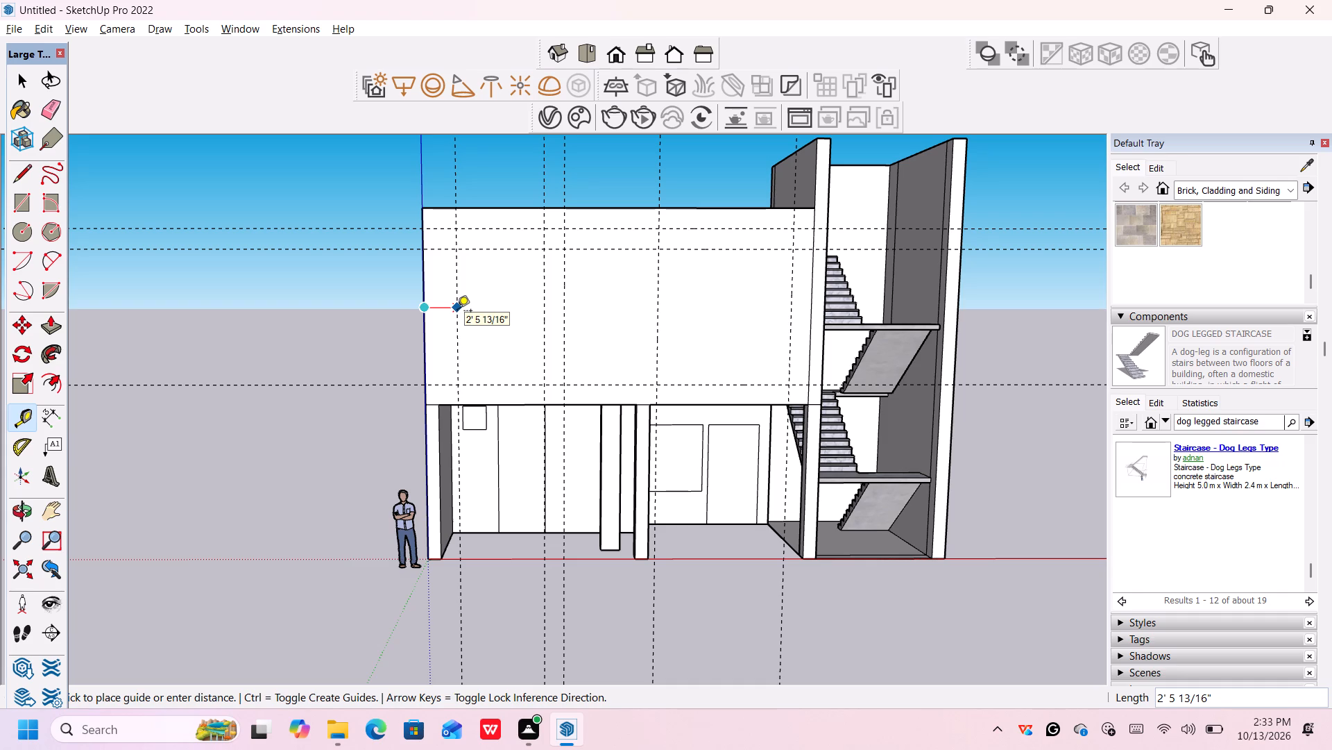
{"action": "type", "text": "2'"}
{"action": "key", "text": "Return"}
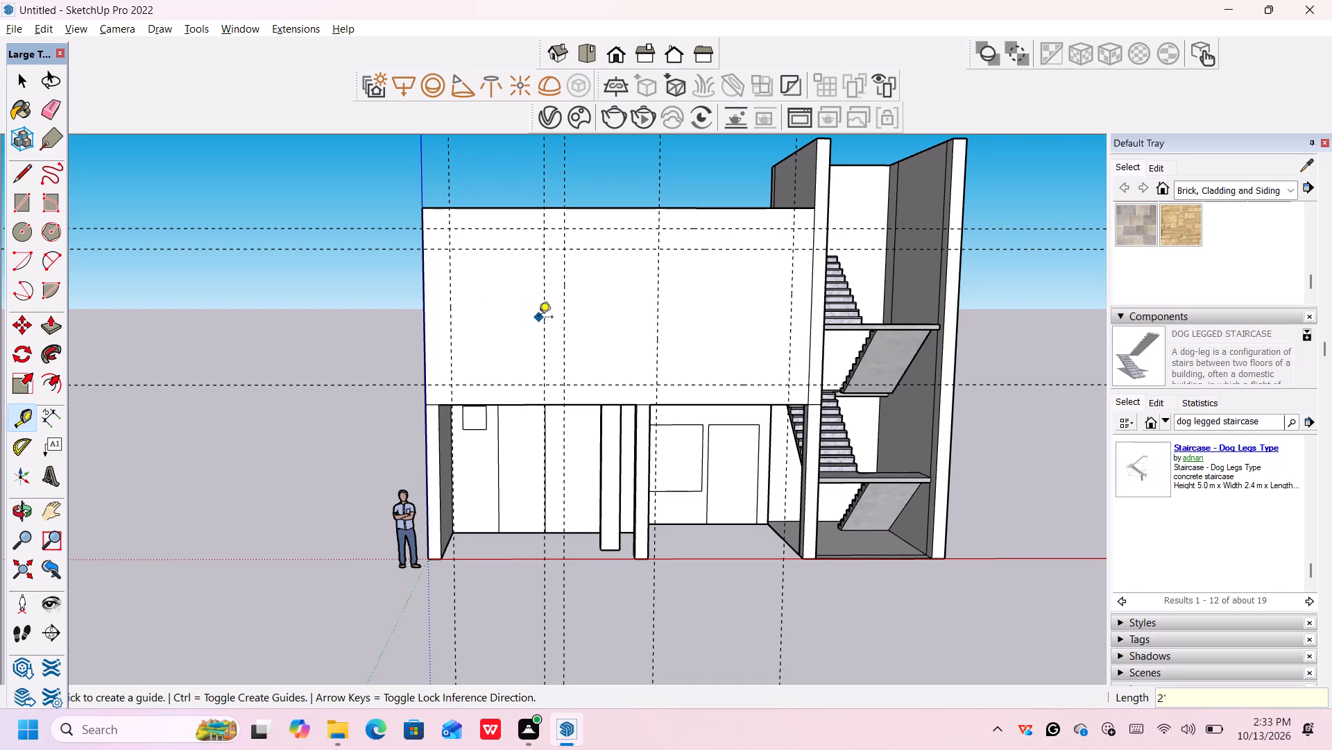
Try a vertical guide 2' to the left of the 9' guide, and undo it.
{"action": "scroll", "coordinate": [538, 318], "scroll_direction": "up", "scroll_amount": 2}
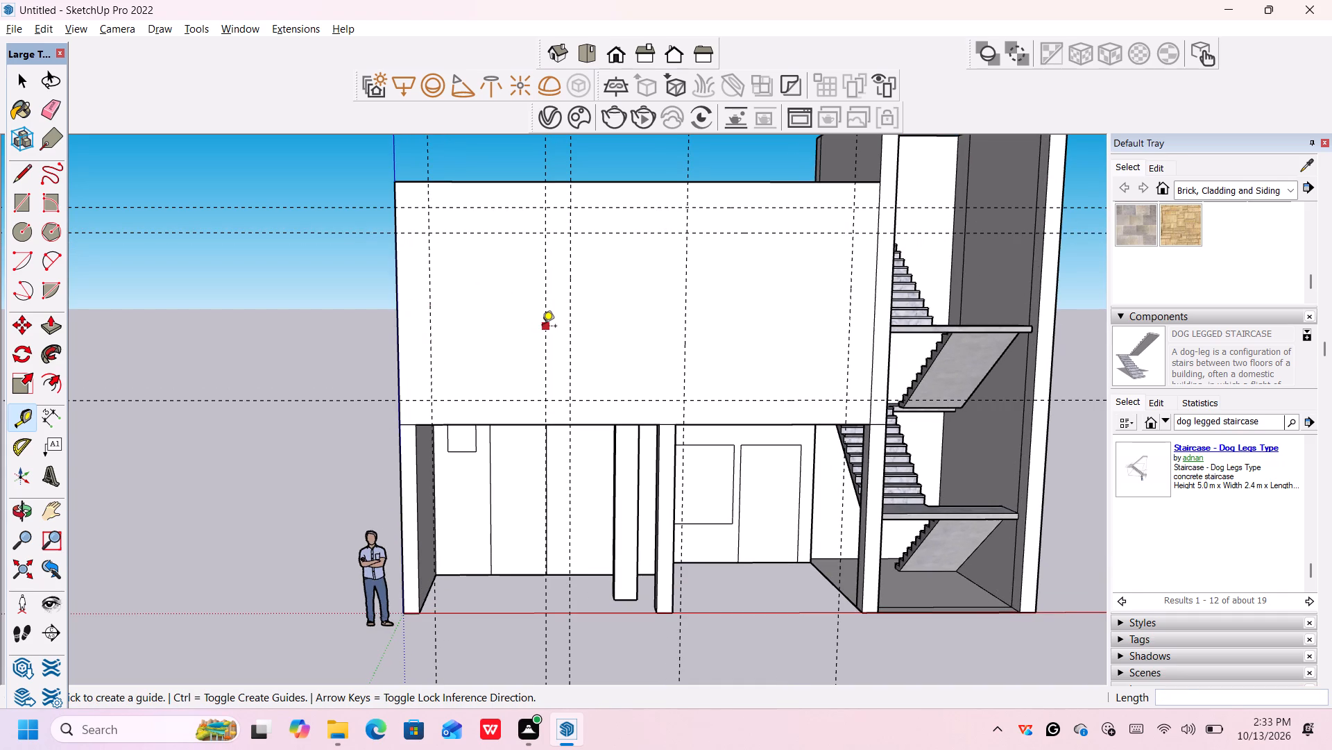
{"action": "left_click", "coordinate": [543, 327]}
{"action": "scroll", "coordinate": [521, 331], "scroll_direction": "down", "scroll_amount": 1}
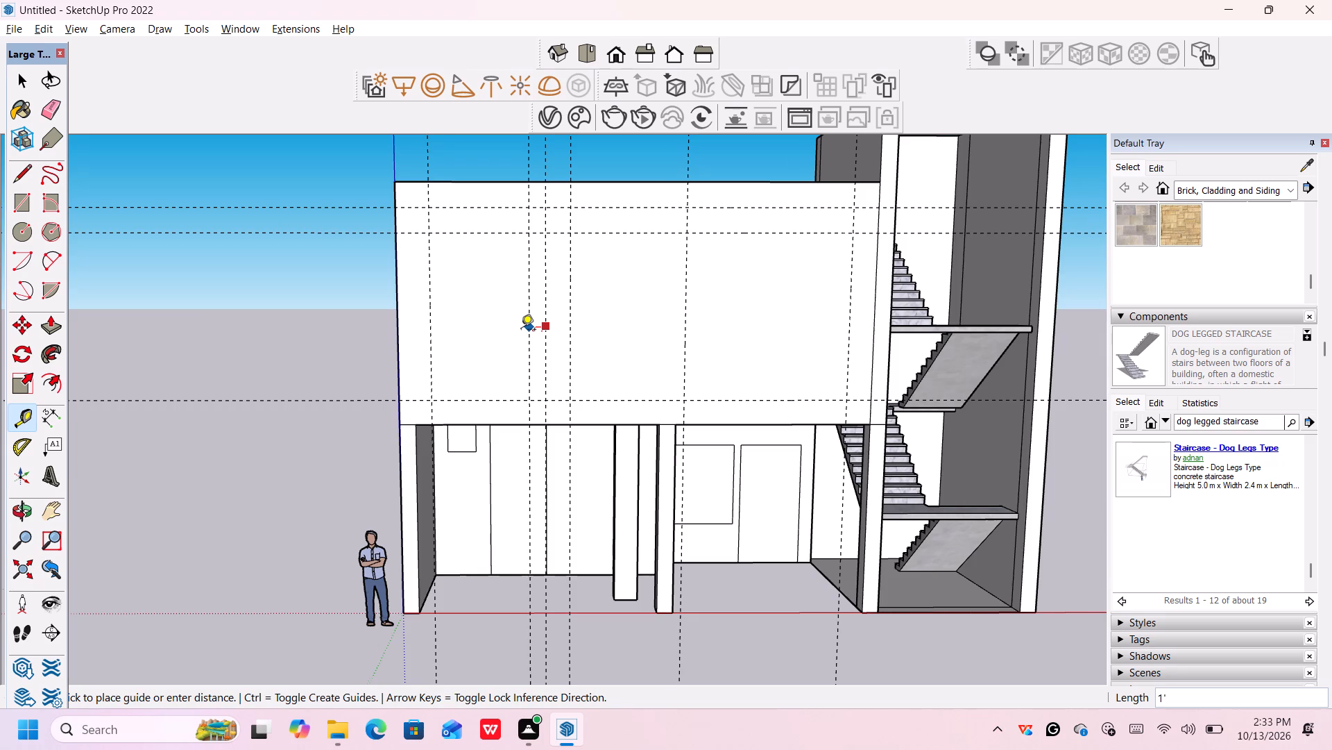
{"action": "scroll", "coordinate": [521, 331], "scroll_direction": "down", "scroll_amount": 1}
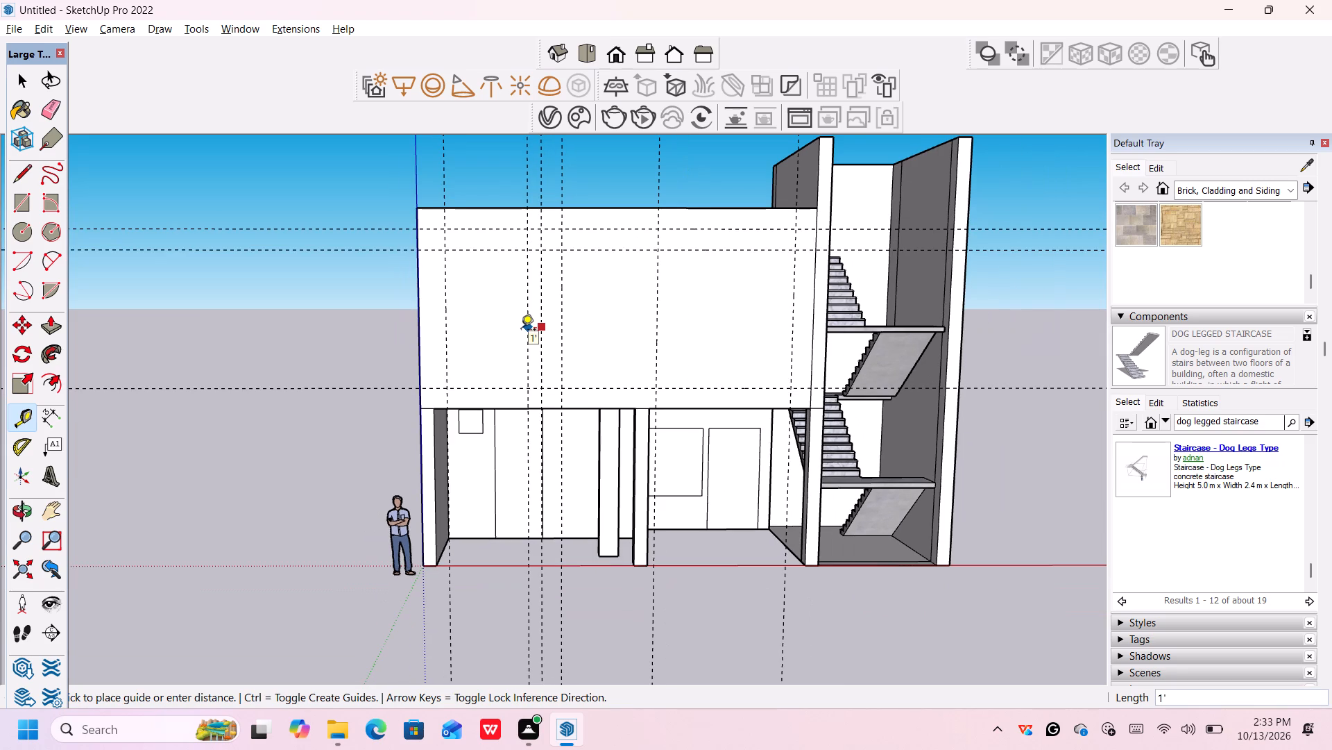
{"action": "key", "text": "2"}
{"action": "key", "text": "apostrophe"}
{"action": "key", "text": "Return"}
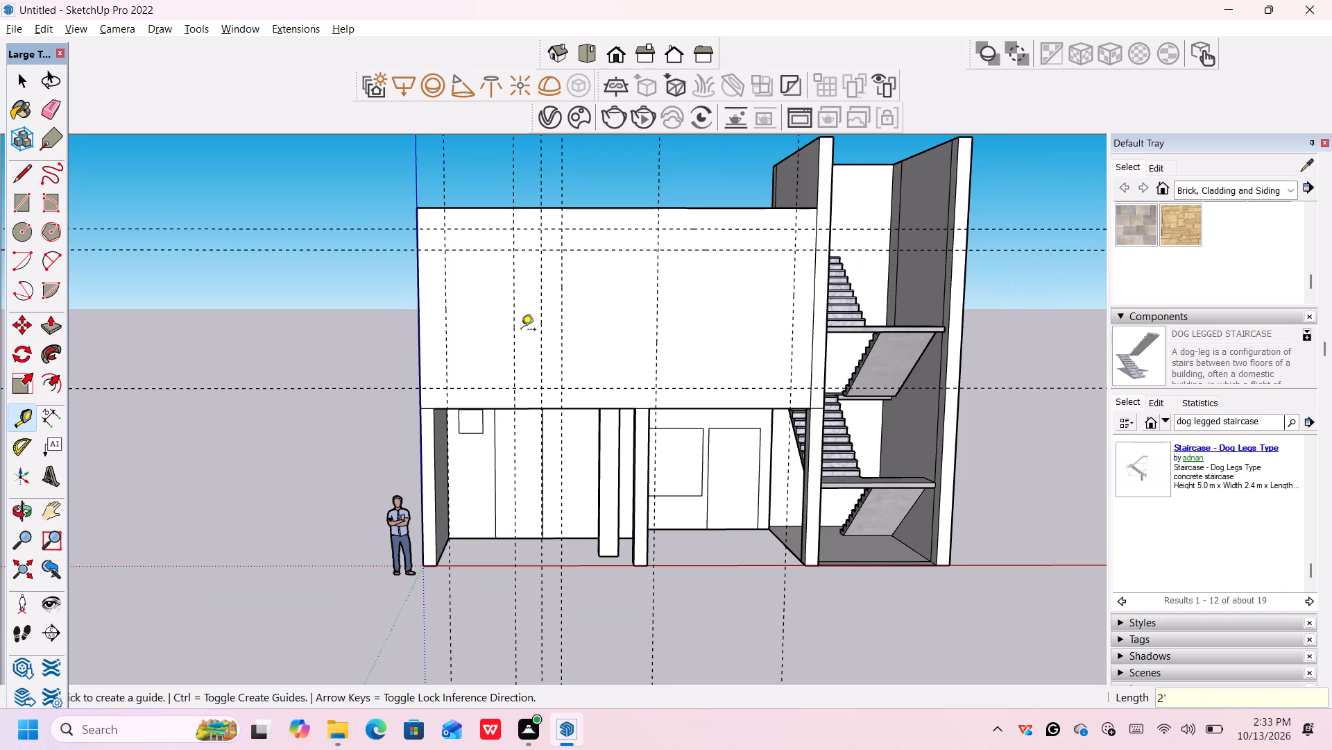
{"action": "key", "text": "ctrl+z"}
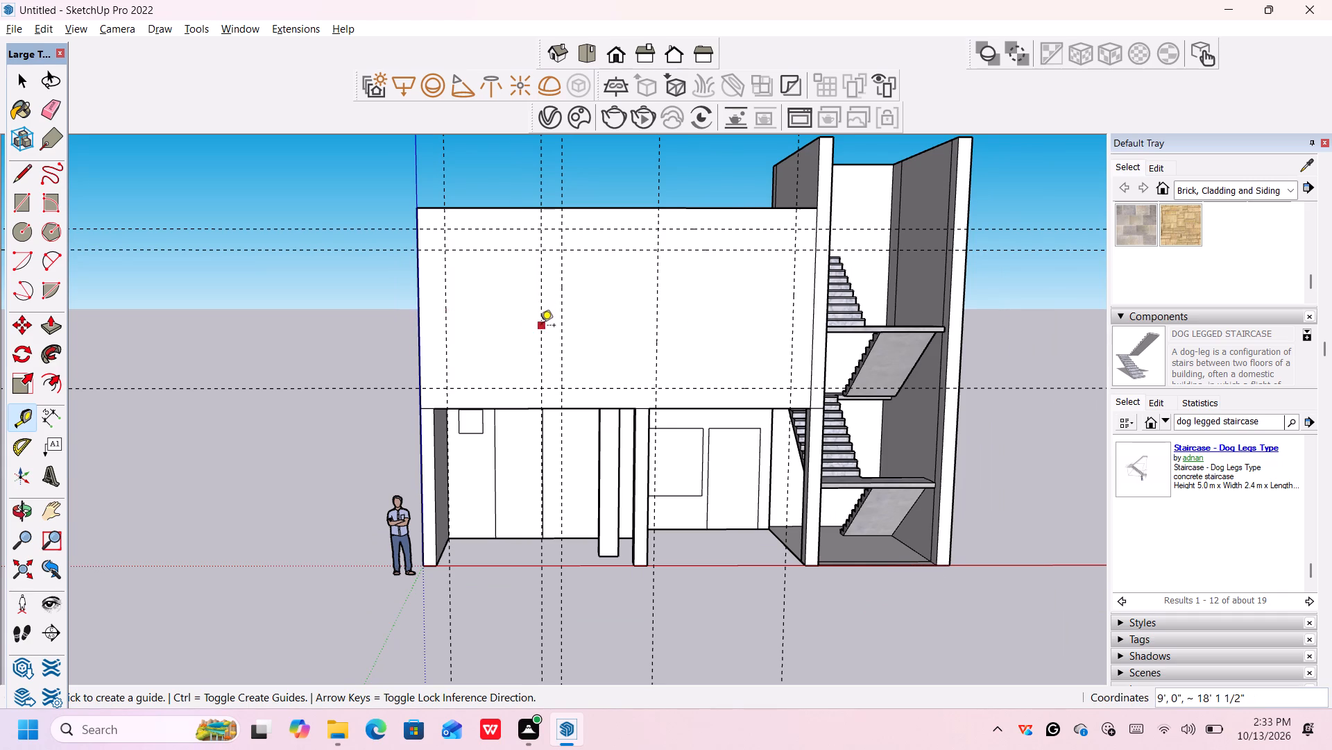
Place a vertical guide 1.5' to the left of the 9' guide on the upper front wall.
{"action": "left_click", "coordinate": [540, 331]}
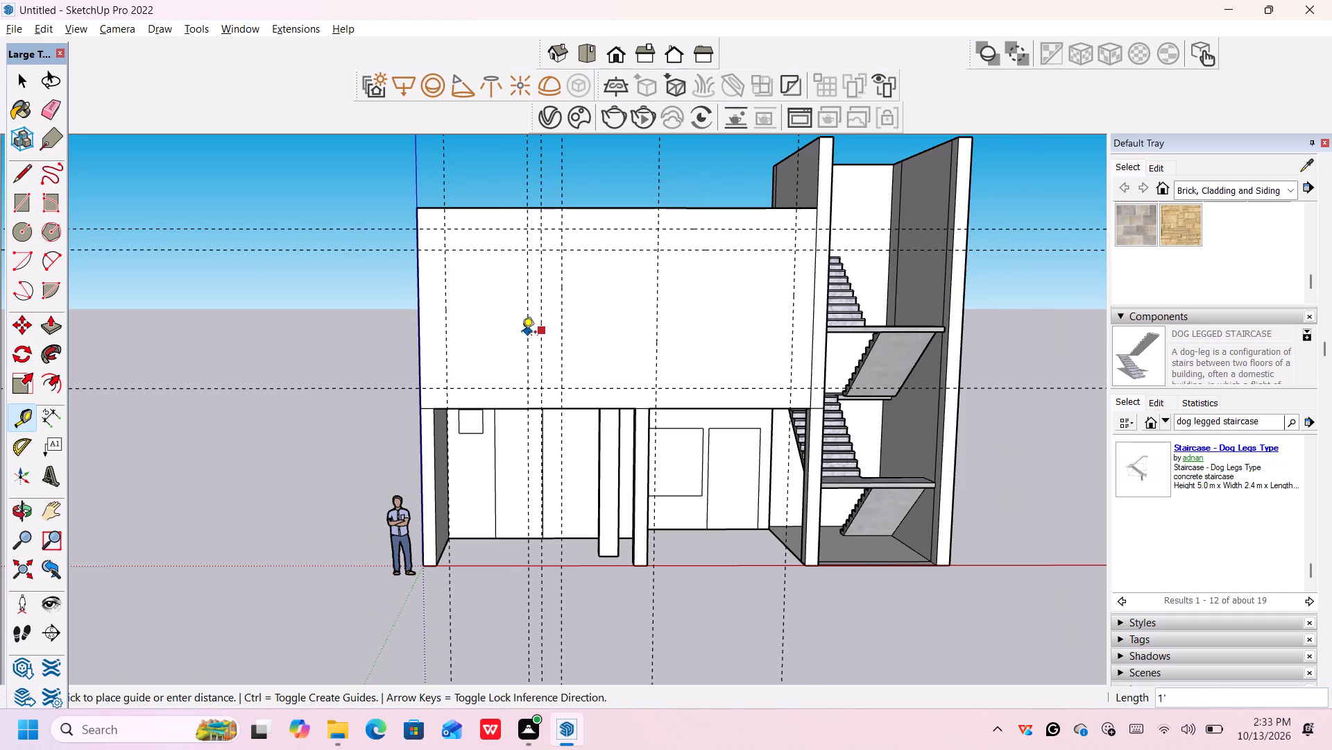
{"action": "scroll", "coordinate": [522, 333], "scroll_direction": "up", "scroll_amount": 1}
{"action": "type", "text": "1.5'"}
{"action": "key", "text": "Return"}
{"action": "scroll", "coordinate": [522, 333], "scroll_direction": "down", "scroll_amount": 3}
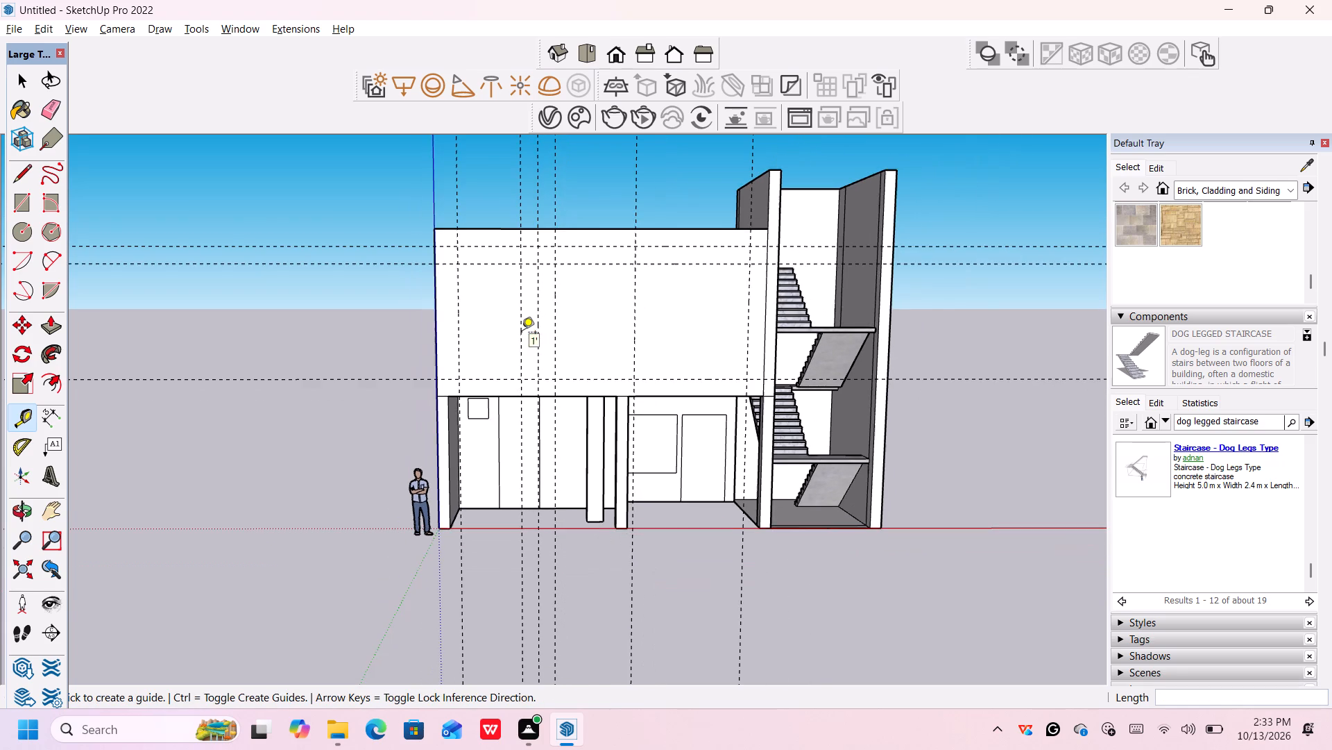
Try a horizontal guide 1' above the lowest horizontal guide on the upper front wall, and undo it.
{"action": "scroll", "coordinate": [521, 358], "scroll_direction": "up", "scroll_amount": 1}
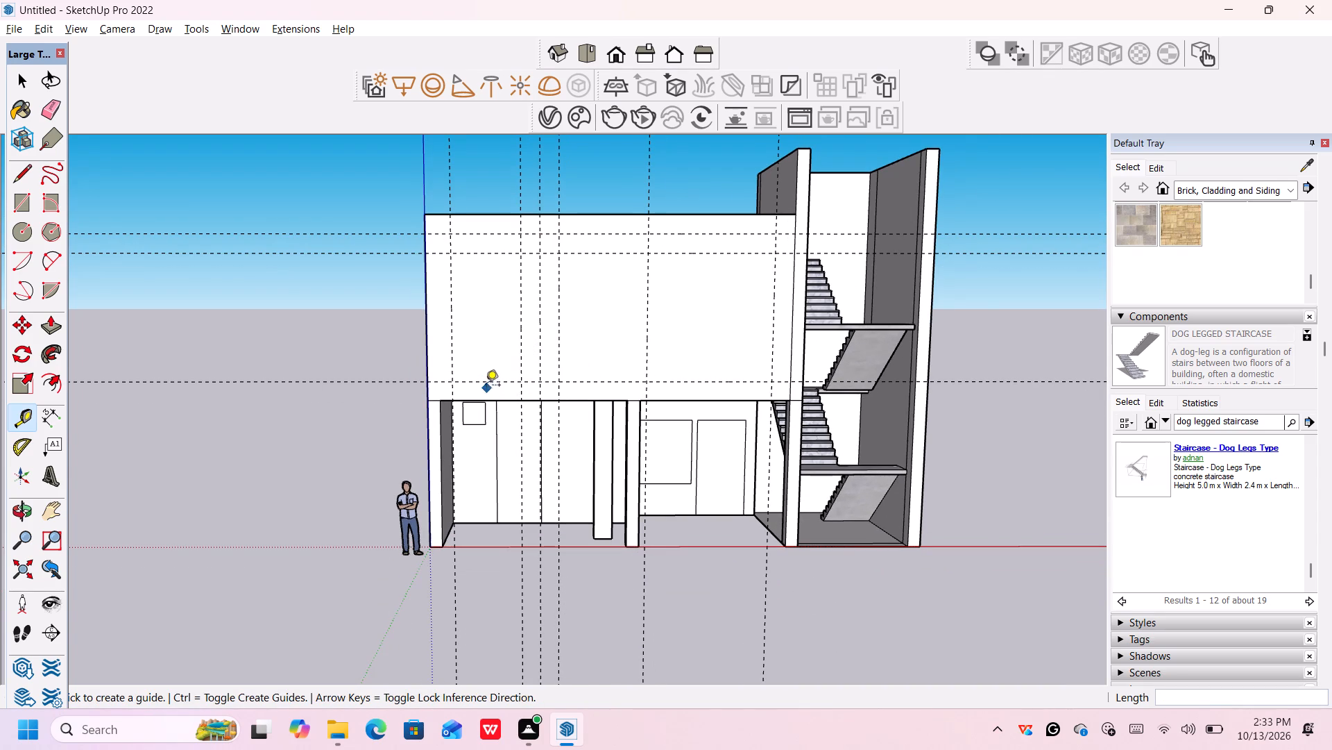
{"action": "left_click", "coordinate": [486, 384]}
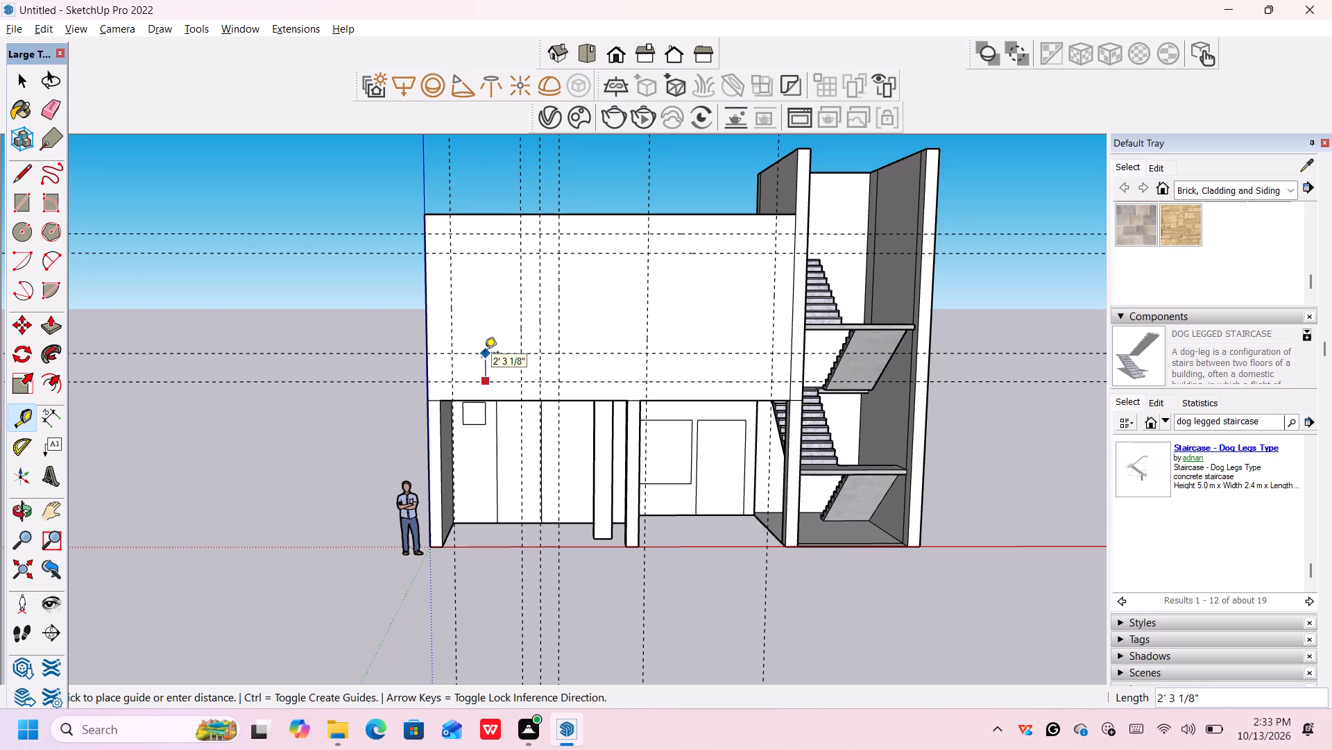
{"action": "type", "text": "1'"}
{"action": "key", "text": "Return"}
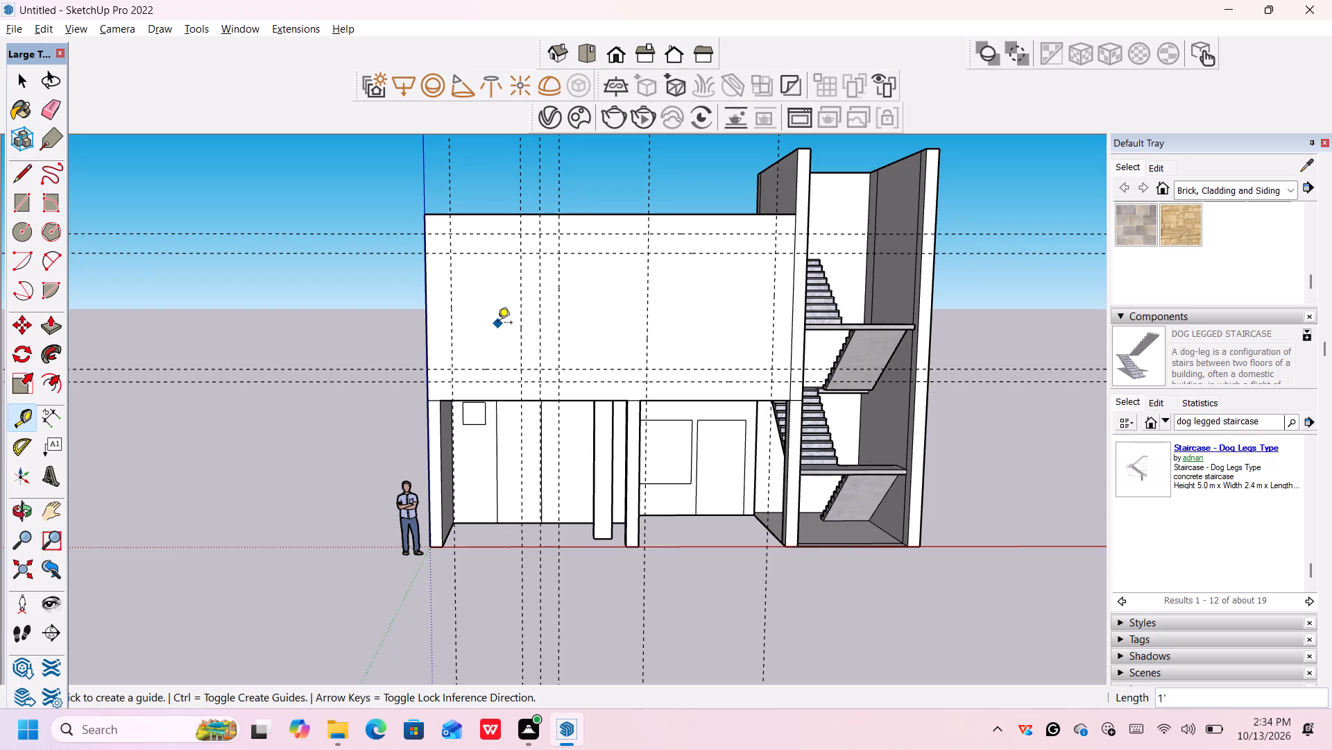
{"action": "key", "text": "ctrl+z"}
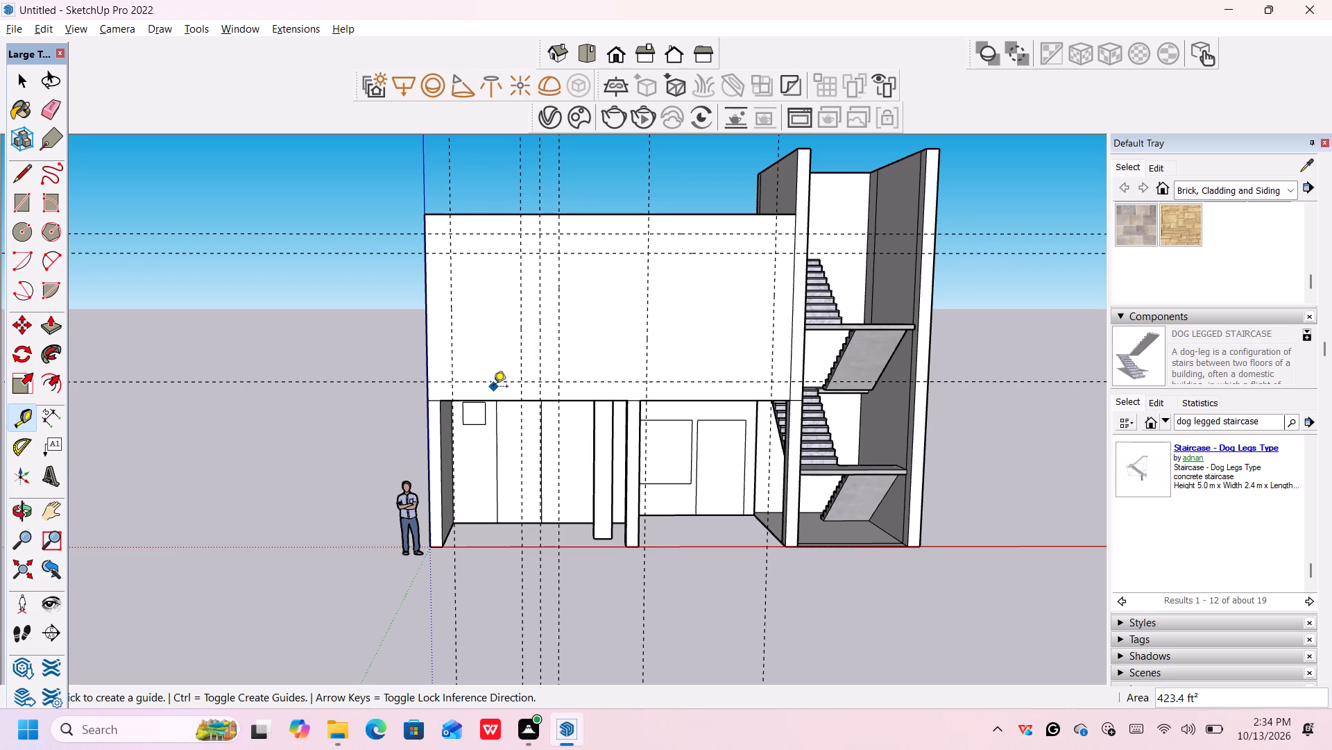
Place a horizontal guide 1.5' above the lowest horizontal guide on the upper front wall.
{"action": "left_click", "coordinate": [484, 381]}
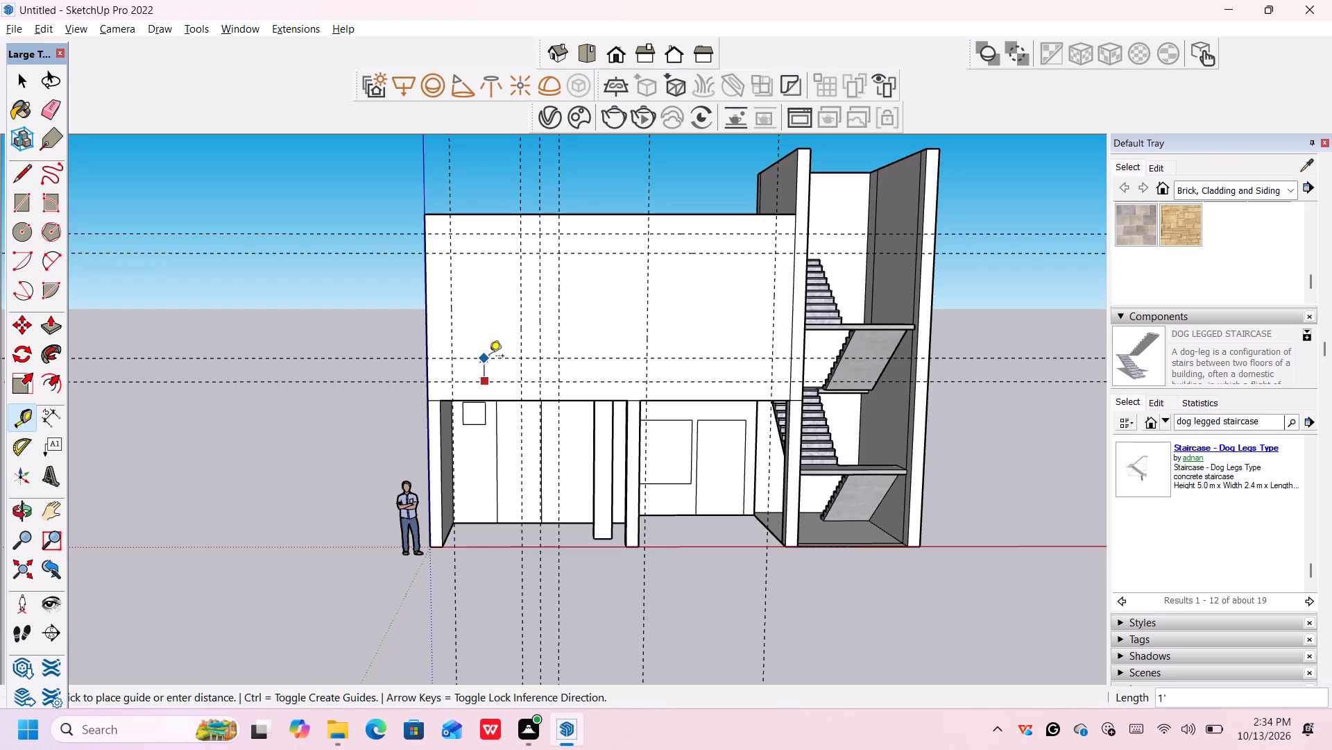
{"action": "type", "text": "1.5'"}
{"action": "key", "text": "Return"}
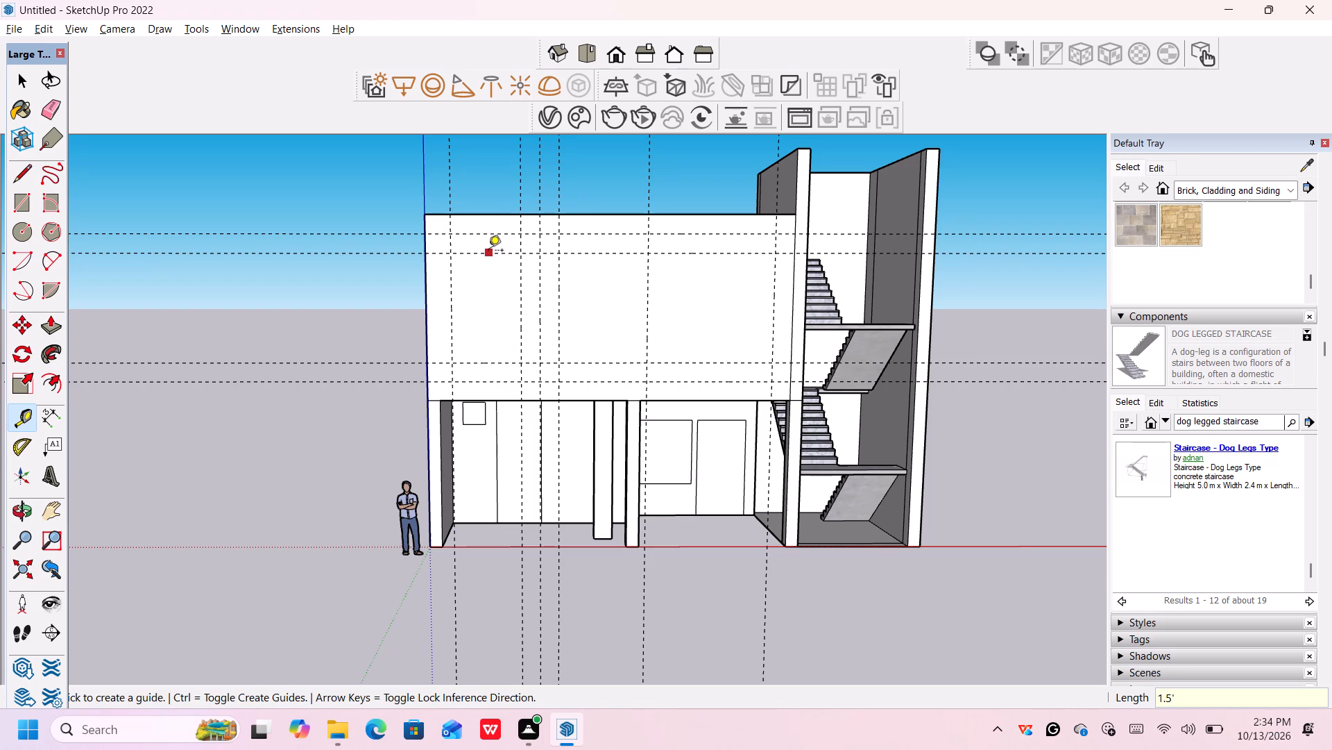
Place a horizontal guide 1.5' below the second horizontal guide from the top of the upper front wall.
{"action": "scroll", "coordinate": [486, 258], "scroll_direction": "up", "scroll_amount": 2}
{"action": "middle_click_drag", "start_coordinate": [486, 258], "coordinate": [489, 269]}
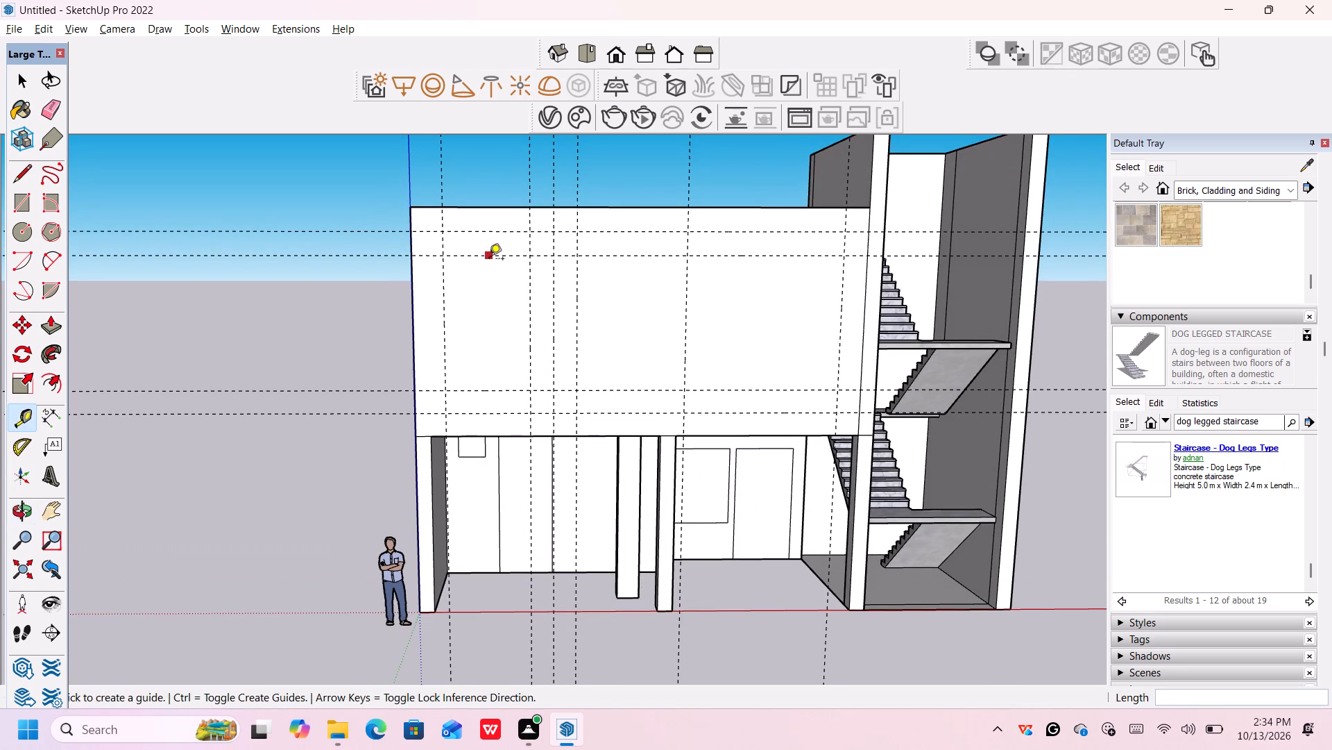
{"action": "left_click", "coordinate": [489, 260]}
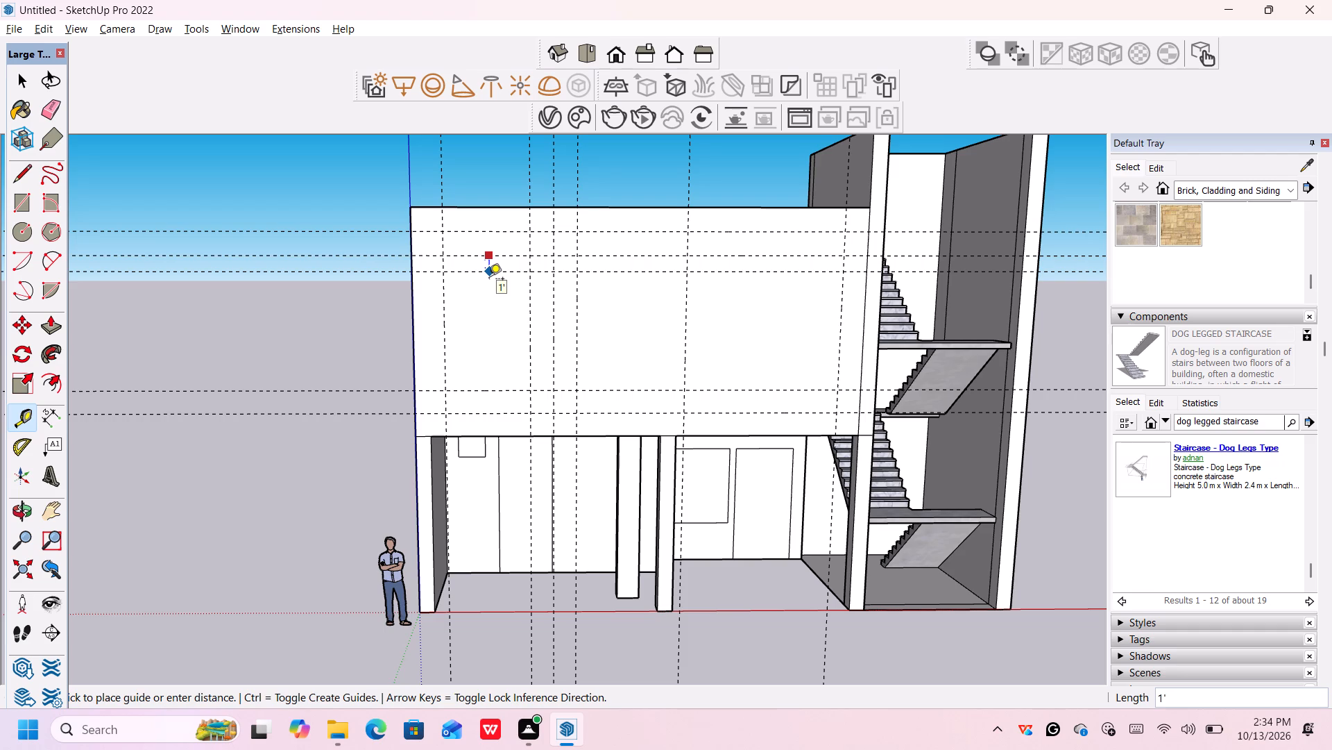
{"action": "type", "text": "1.5'"}
{"action": "key", "text": "Return"}
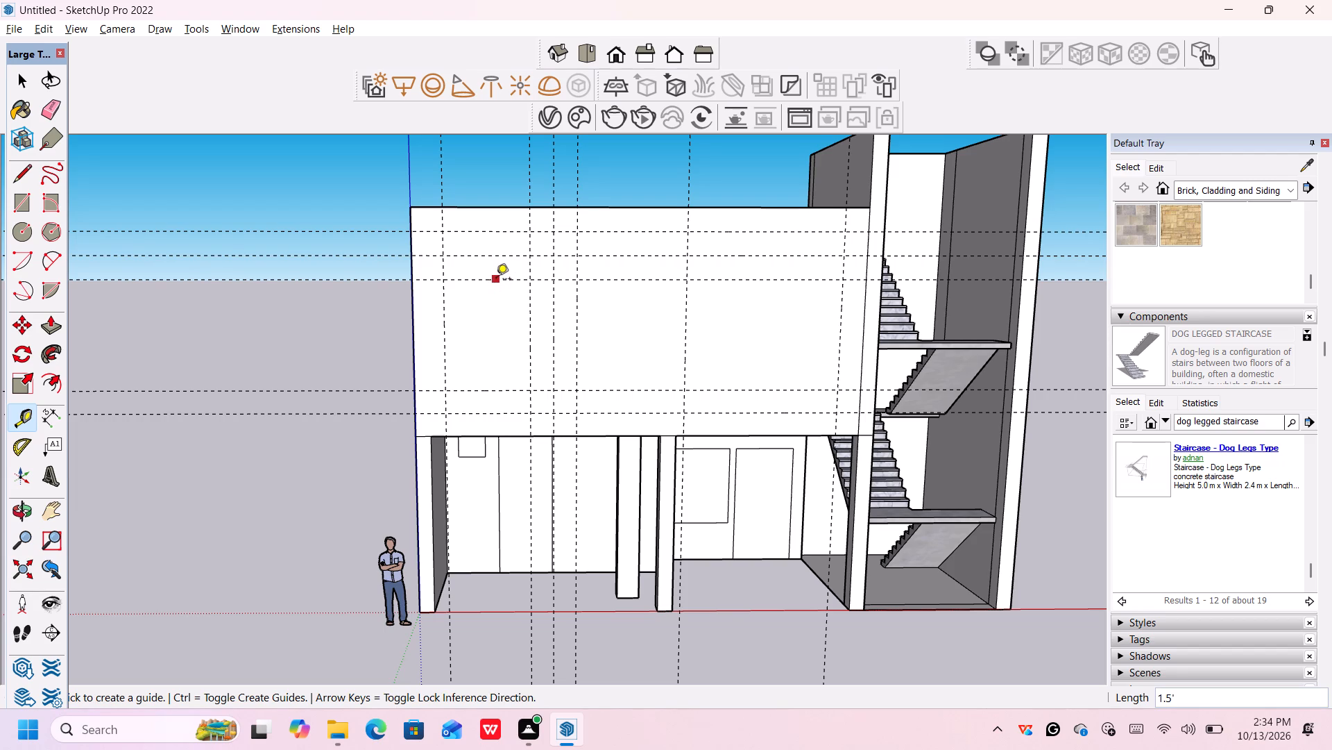
Place another horizontal guide 1' below the third horizontal guide from the top of the wall.
{"action": "left_click", "coordinate": [495, 281]}
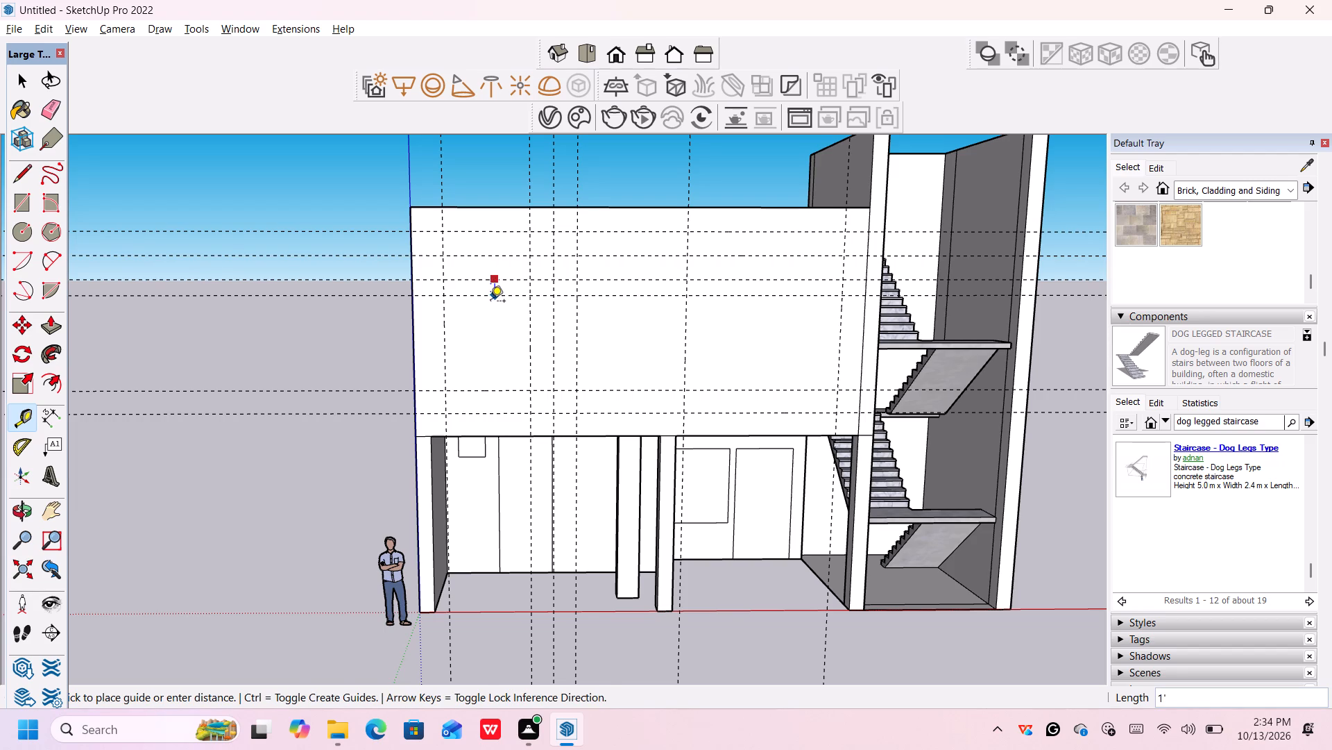
{"action": "left_click", "coordinate": [490, 302]}
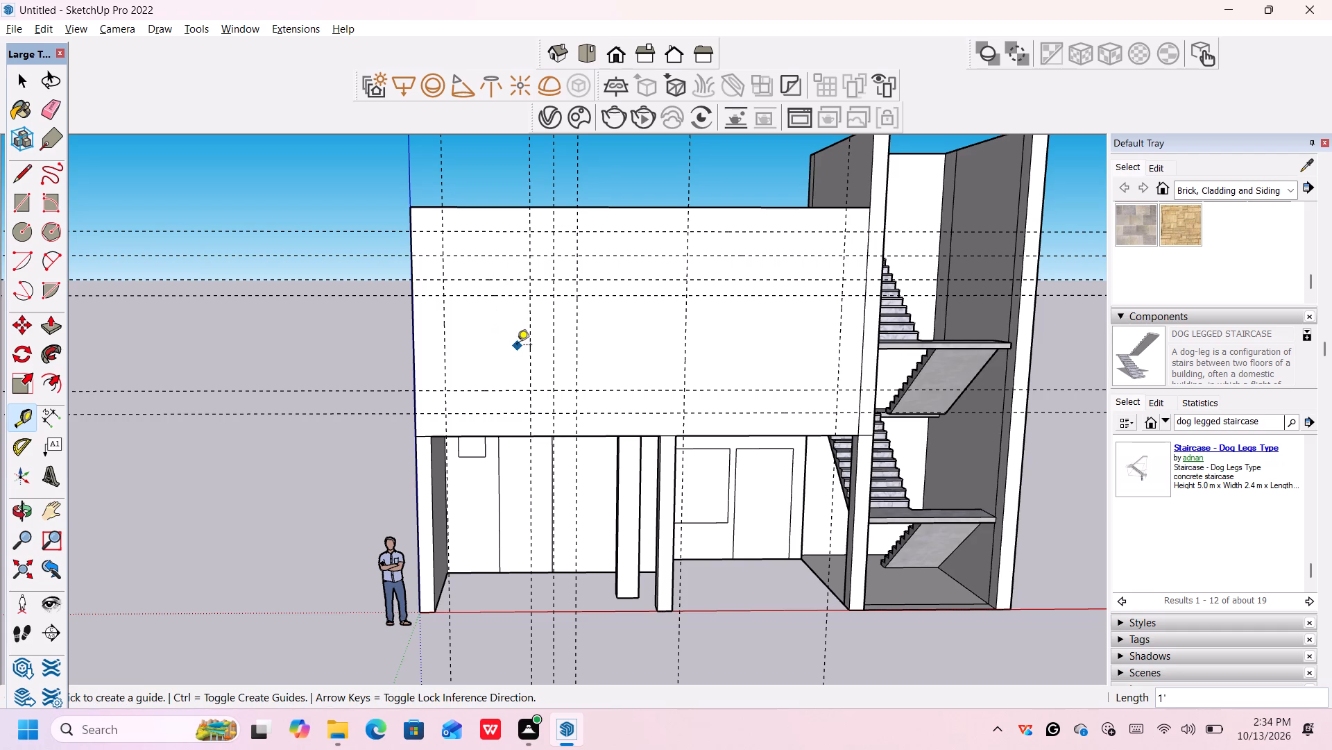
Place a vertical guide 6" to the left of the guide that sits 1.5' left of the 9' guide.
{"action": "left_click", "coordinate": [533, 340]}
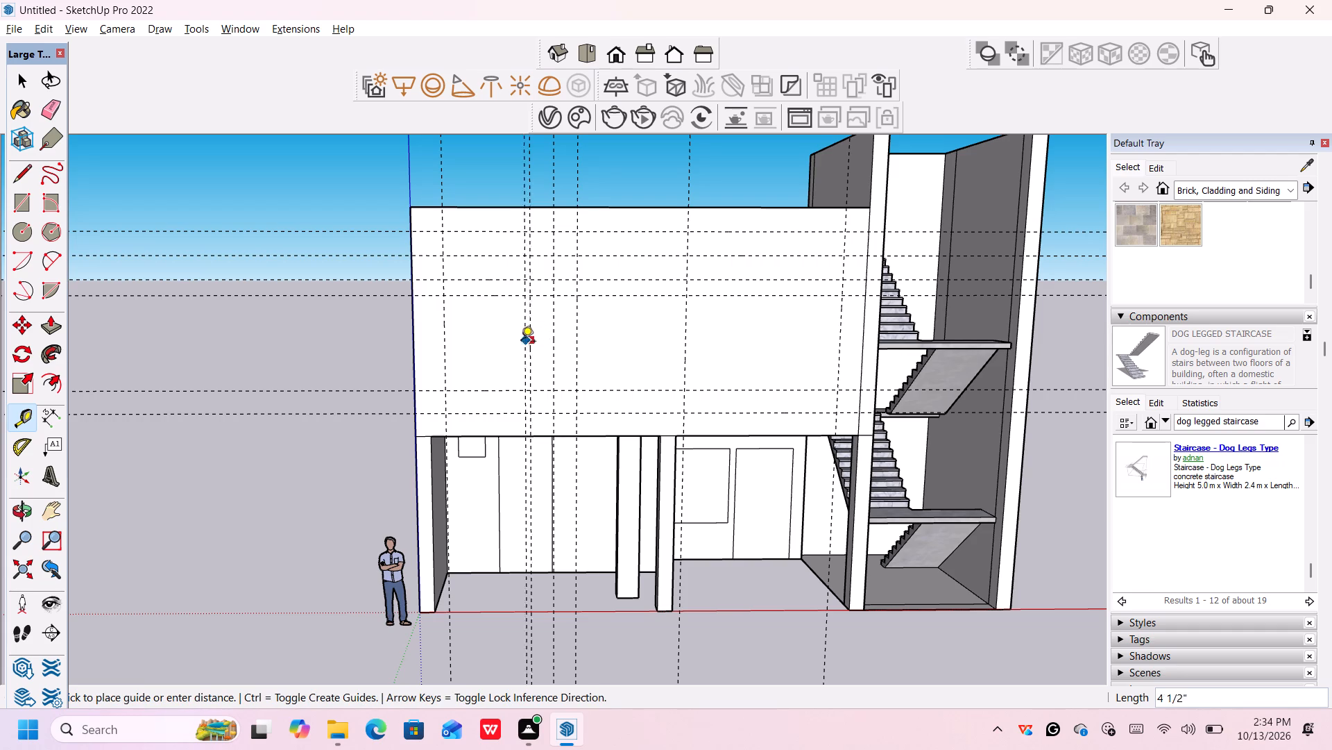
{"action": "key", "text": "6"}
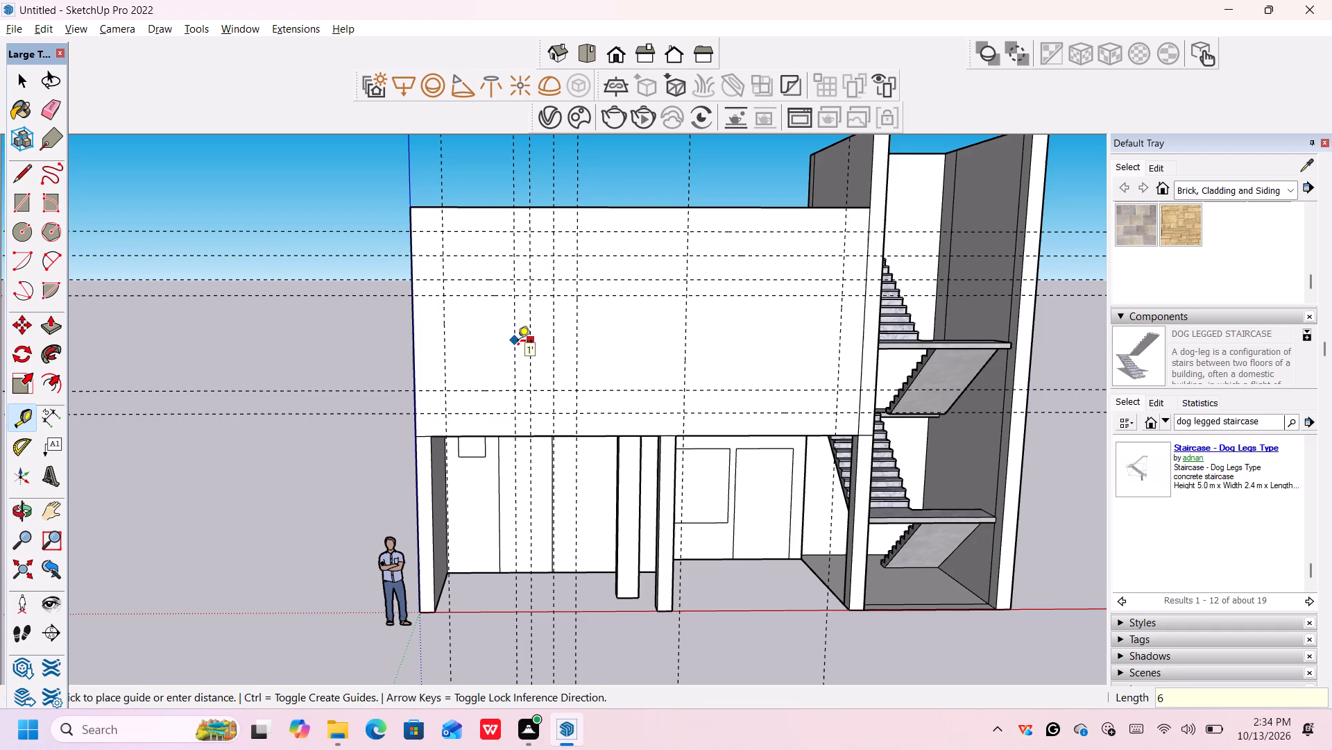
{"action": "key", "text": "shift+quotedbl"}
{"action": "key", "text": "Return"}
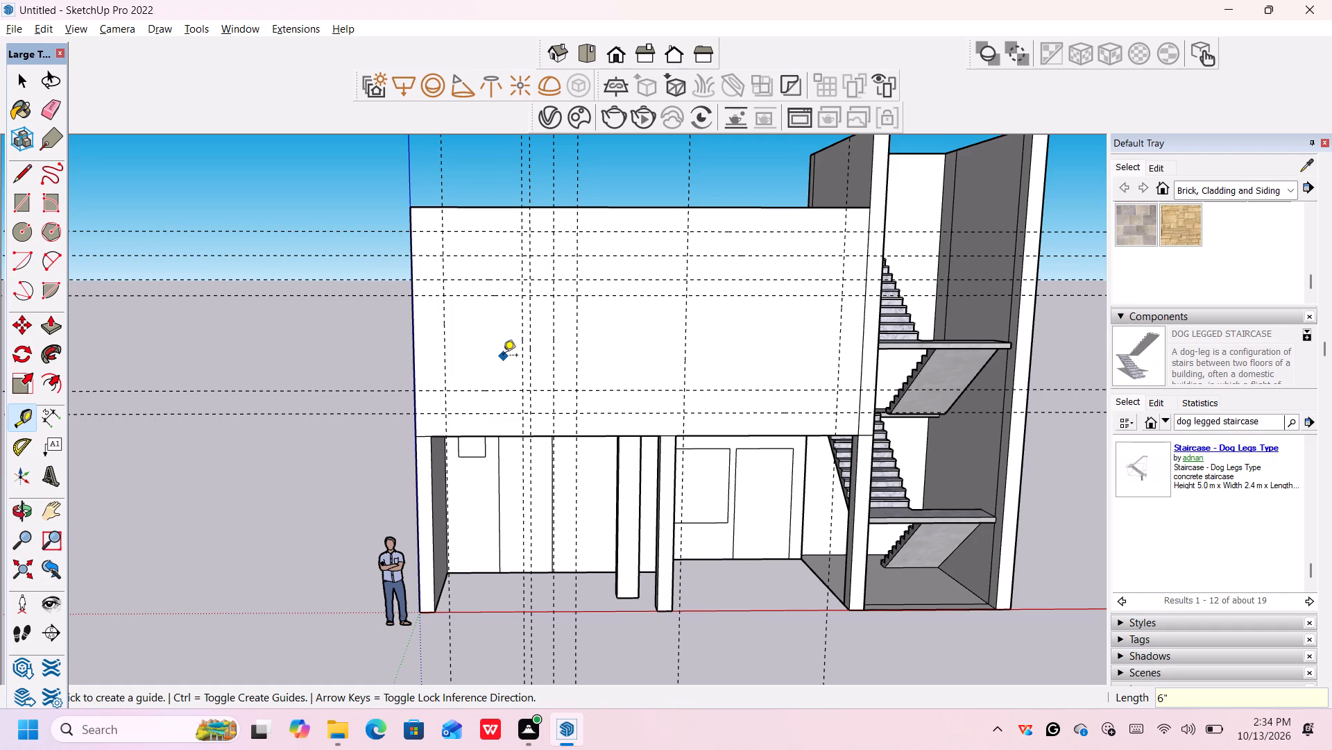
{"action": "middle_click_drag", "start_coordinate": [503, 356], "coordinate": [518, 355]}
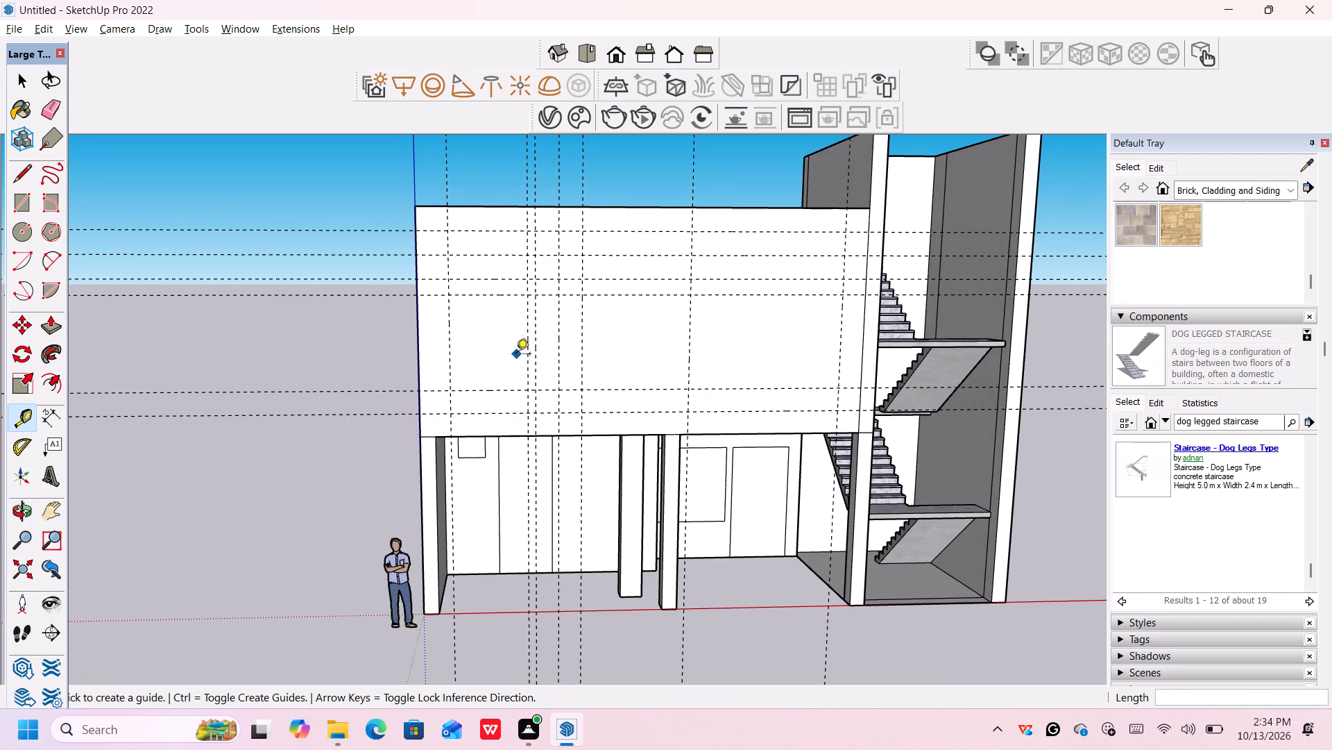
{"action": "key", "text": "Escape"}
{"action": "key", "text": "Escape"}
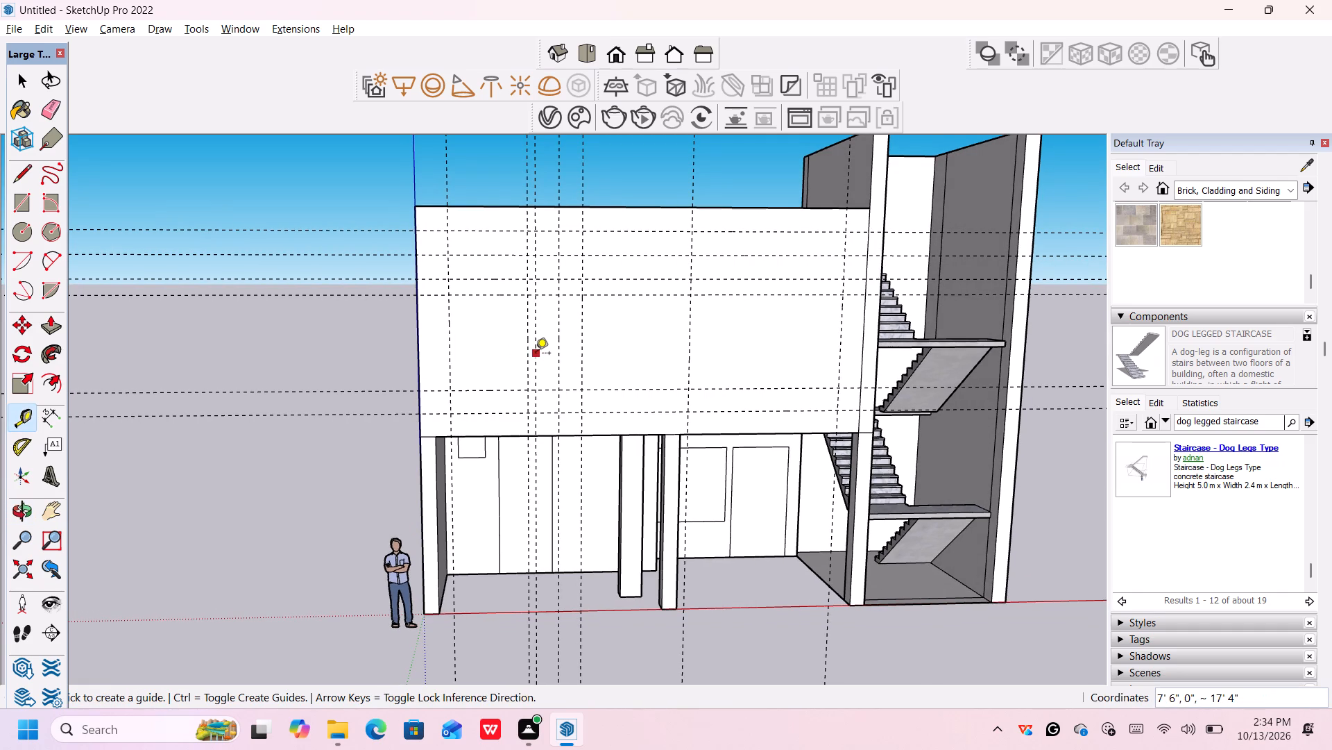
Delete the vertical guide 1.5' left of the 9' guide, keeping the one 6" beside it.
{"action": "key", "text": "space"}
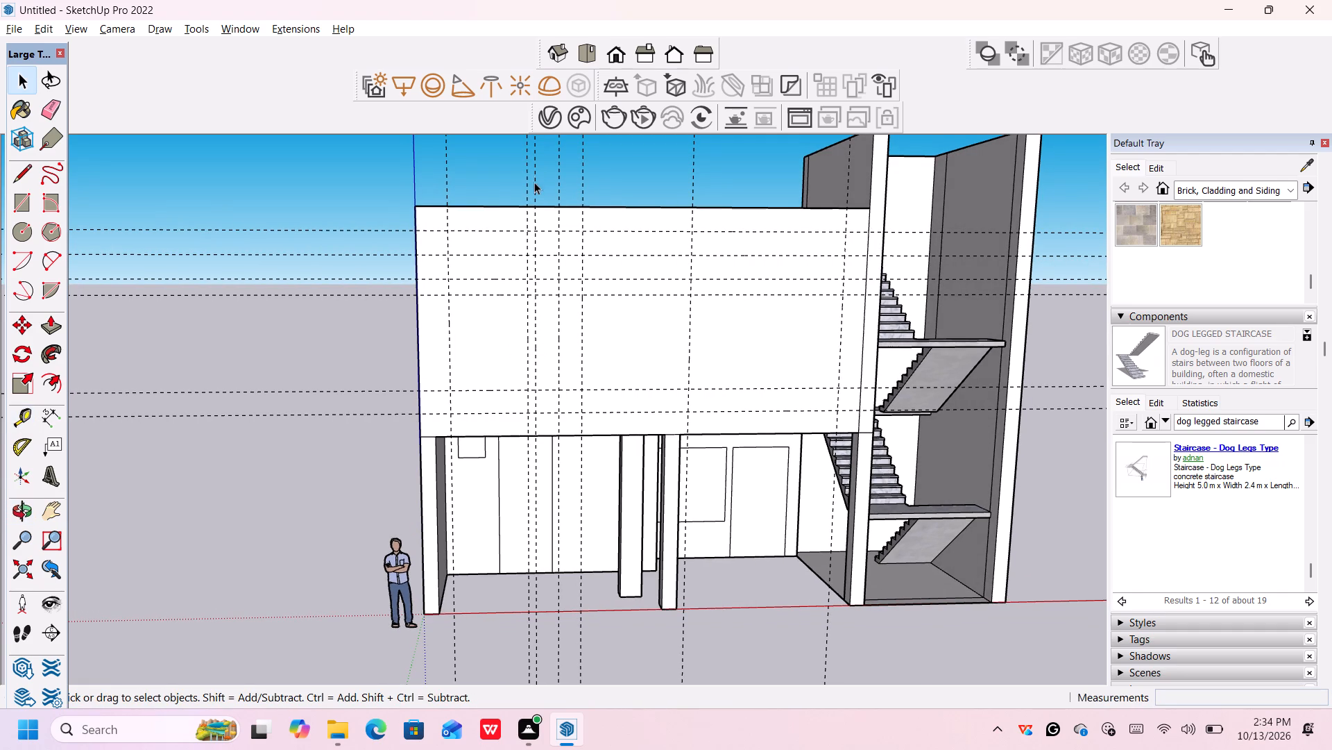
{"action": "left_click", "coordinate": [534, 172]}
{"action": "key", "text": "Delete"}
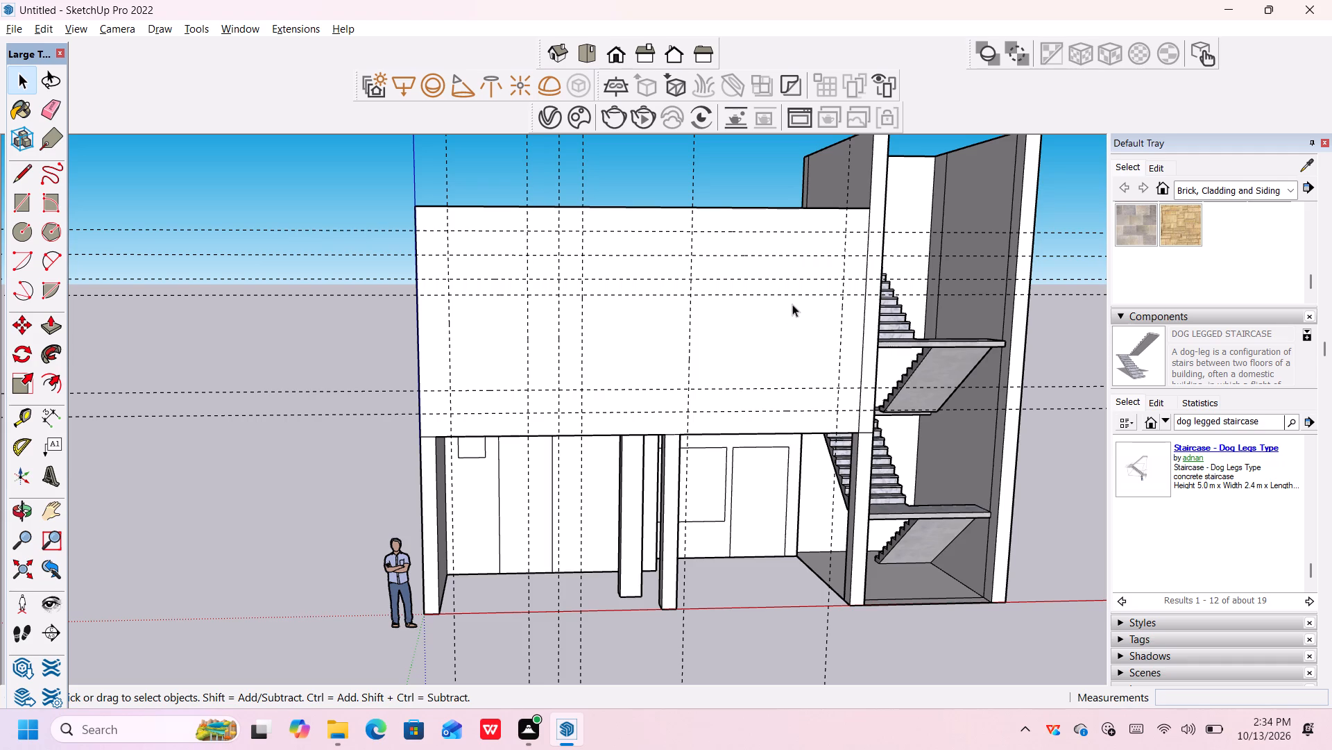
Draw a window outline 5' wide and about 6' 1" high on the guide intersections at the left of the upper front wall.
{"action": "middle_click_drag", "start_coordinate": [812, 307], "coordinate": [801, 310]}
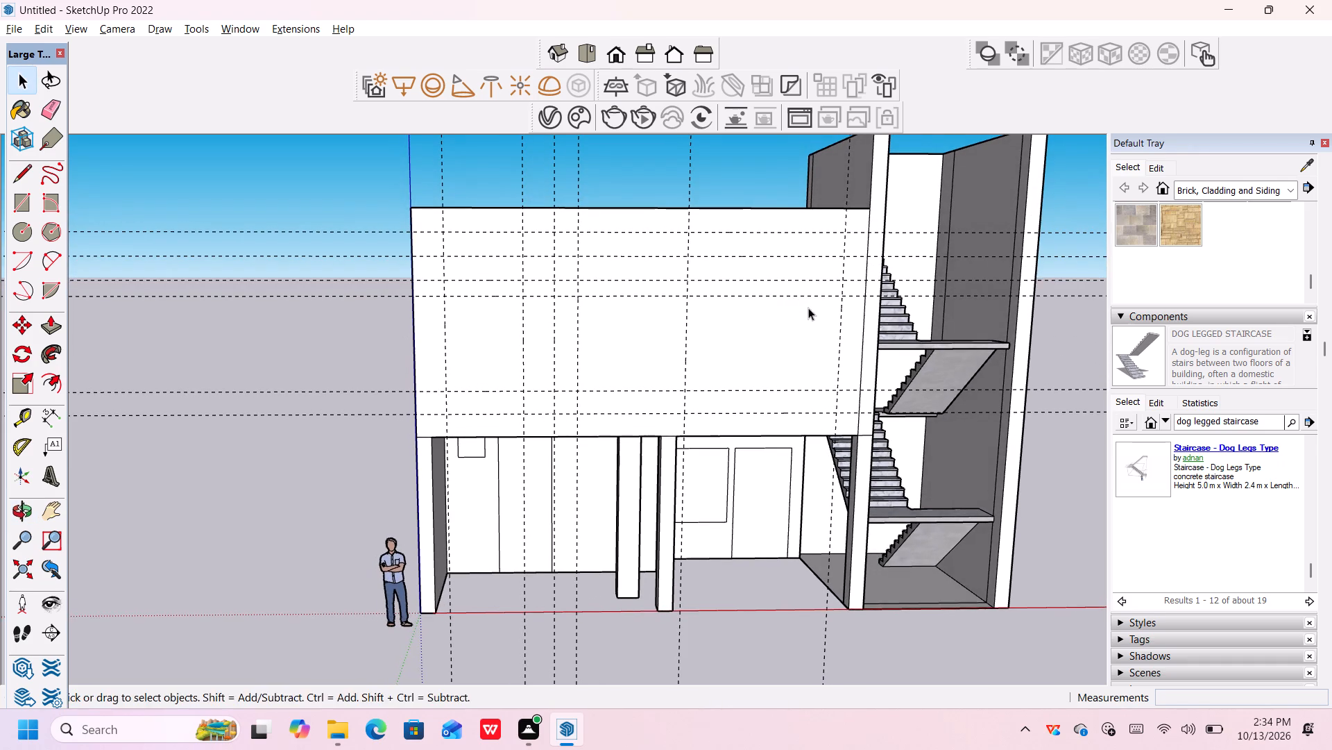
{"action": "middle_click_drag", "start_coordinate": [864, 347], "coordinate": [724, 364]}
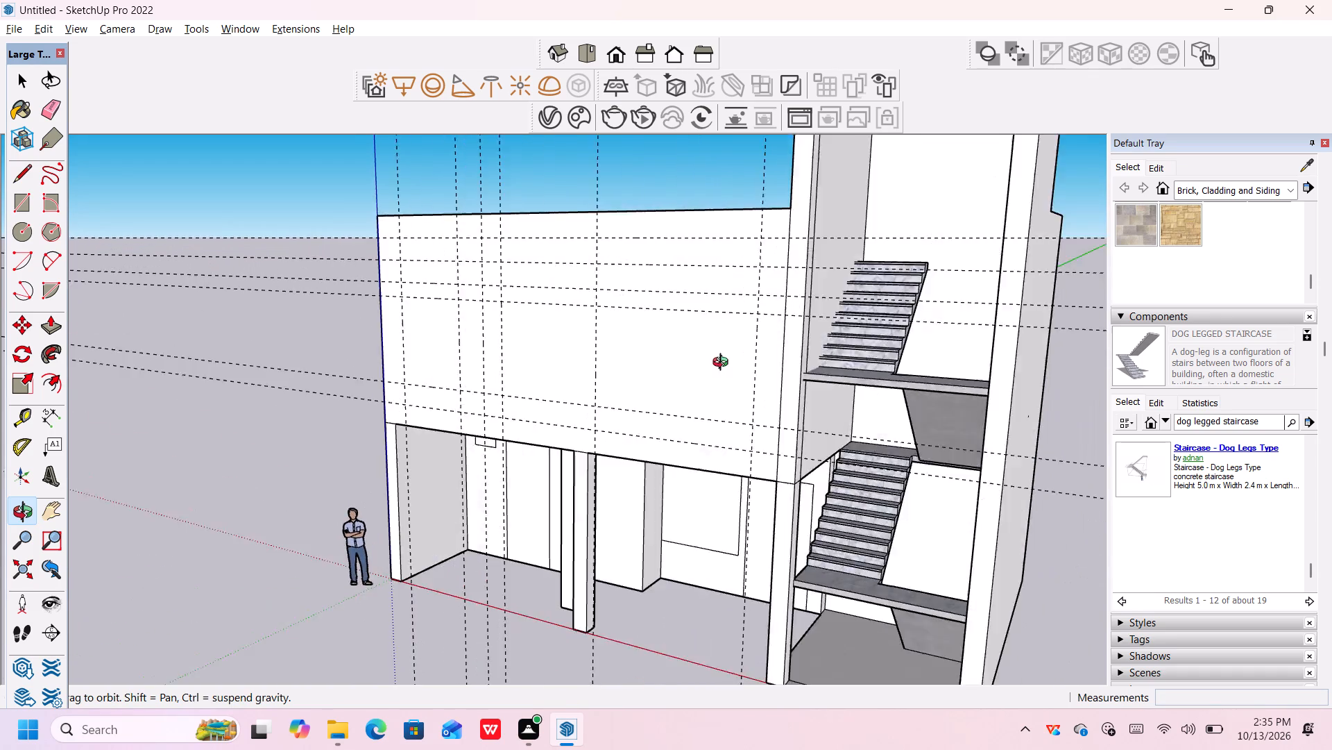
{"action": "middle_click_drag", "start_coordinate": [724, 364], "coordinate": [789, 361]}
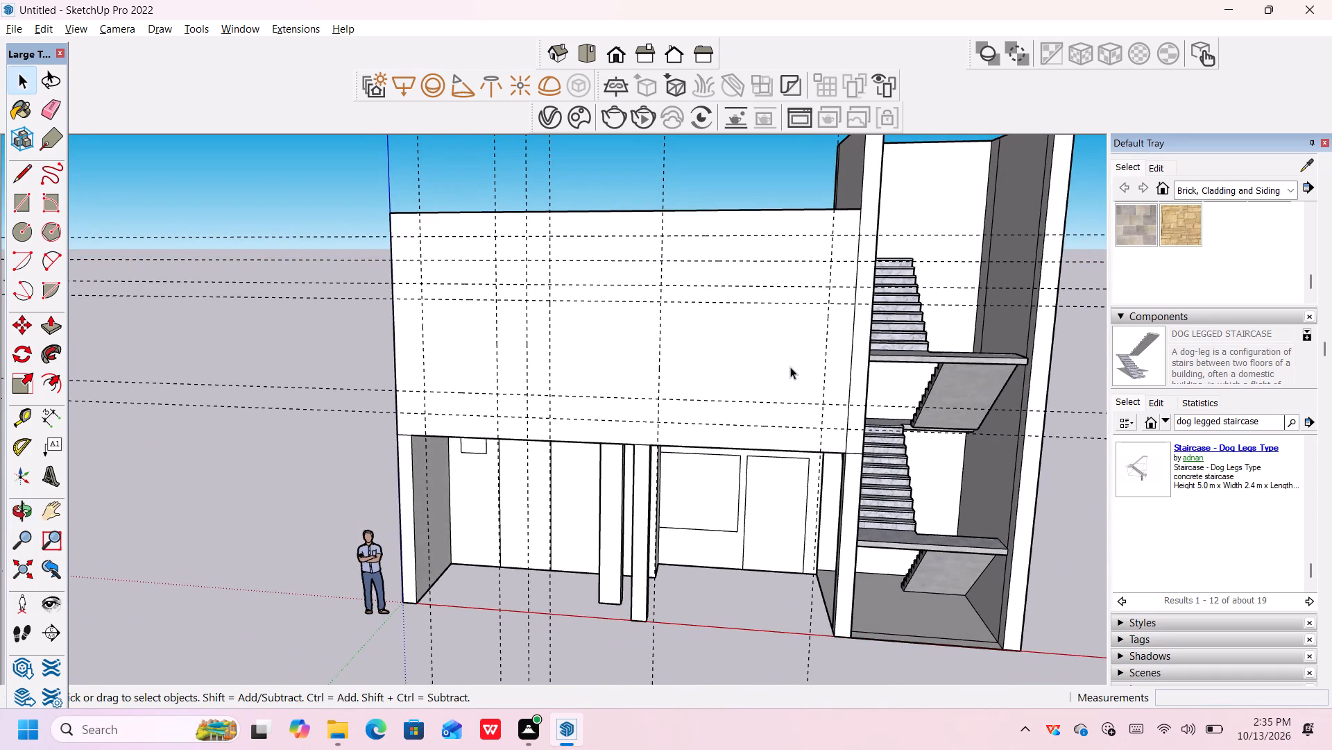
{"action": "key", "text": "l"}
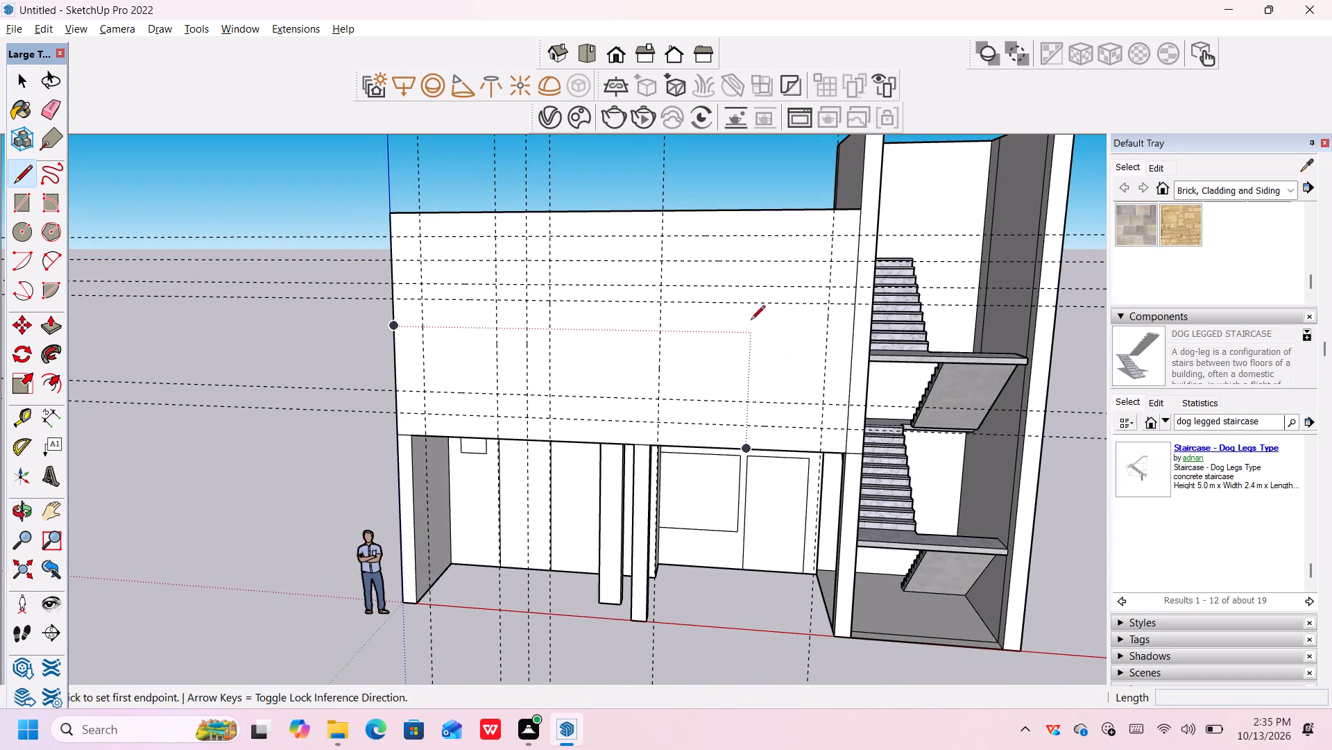
{"action": "middle_click_drag", "start_coordinate": [753, 342], "coordinate": [792, 346]}
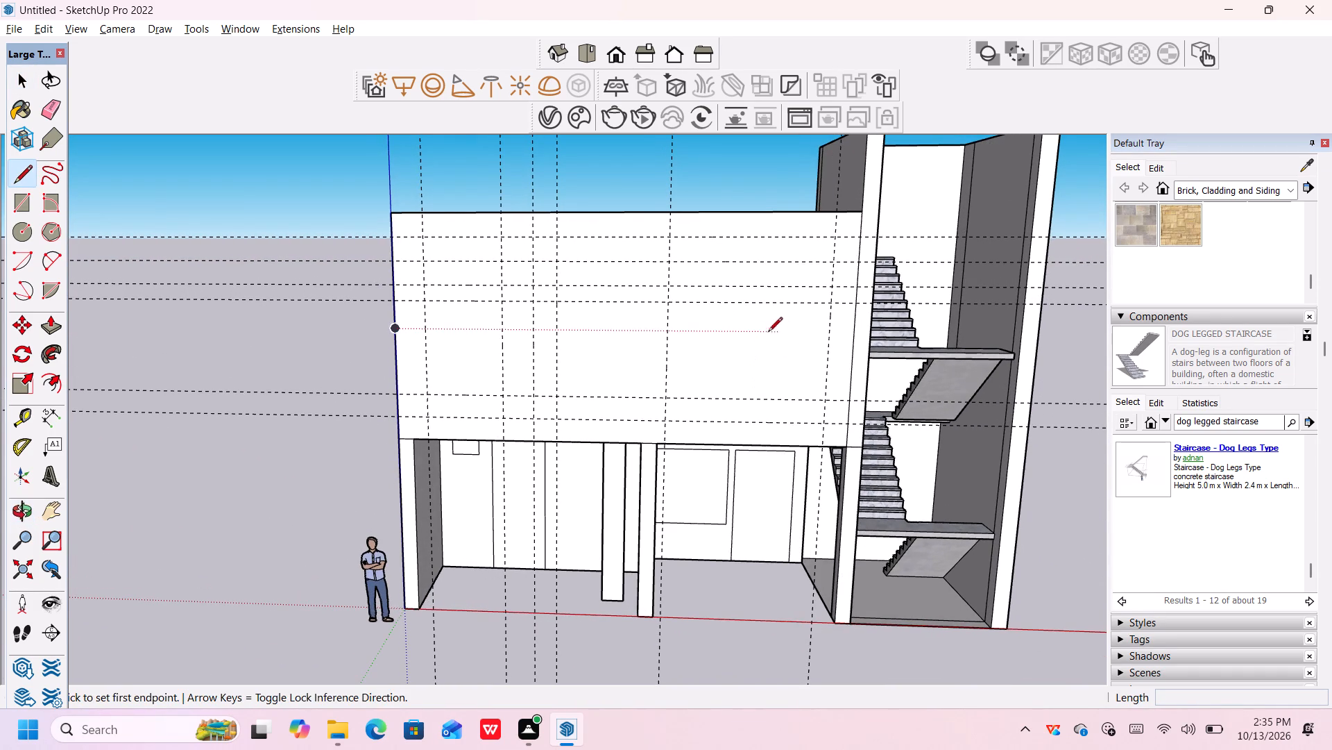
{"action": "left_click", "coordinate": [425, 301]}
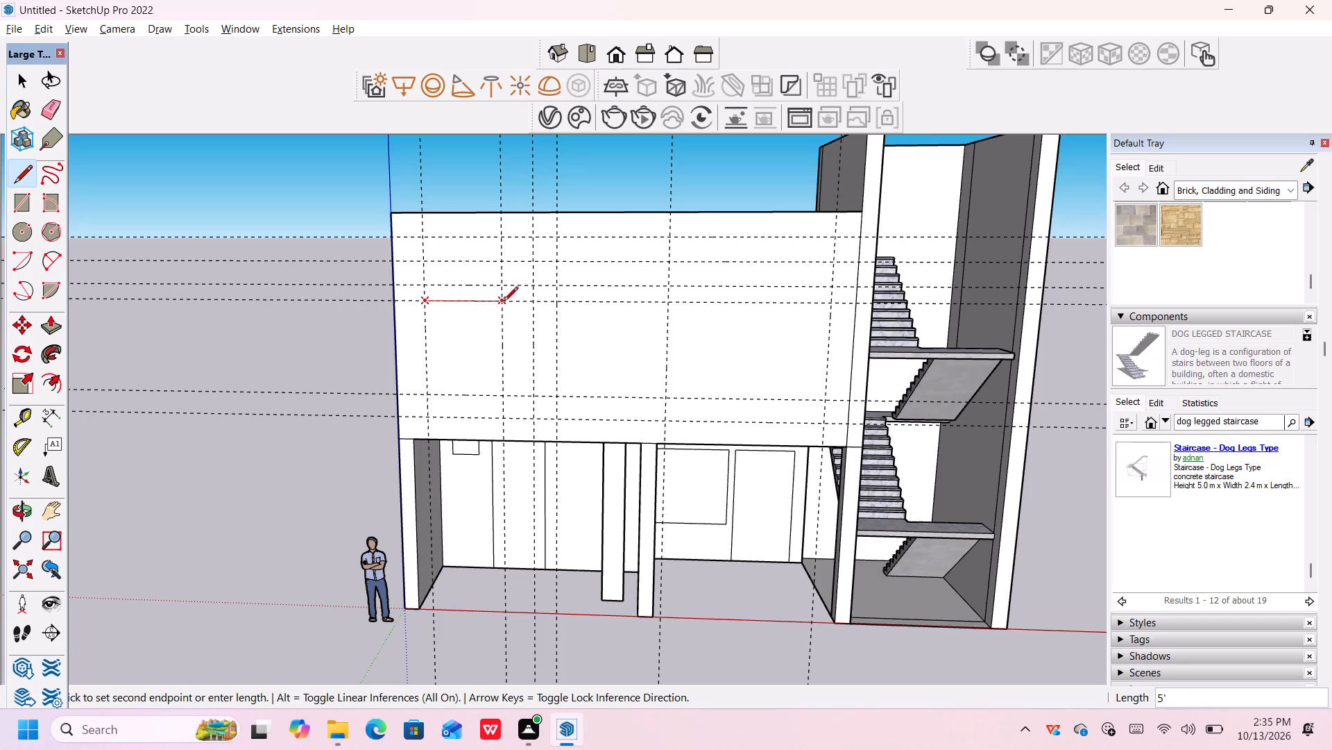
{"action": "left_click", "coordinate": [501, 303]}
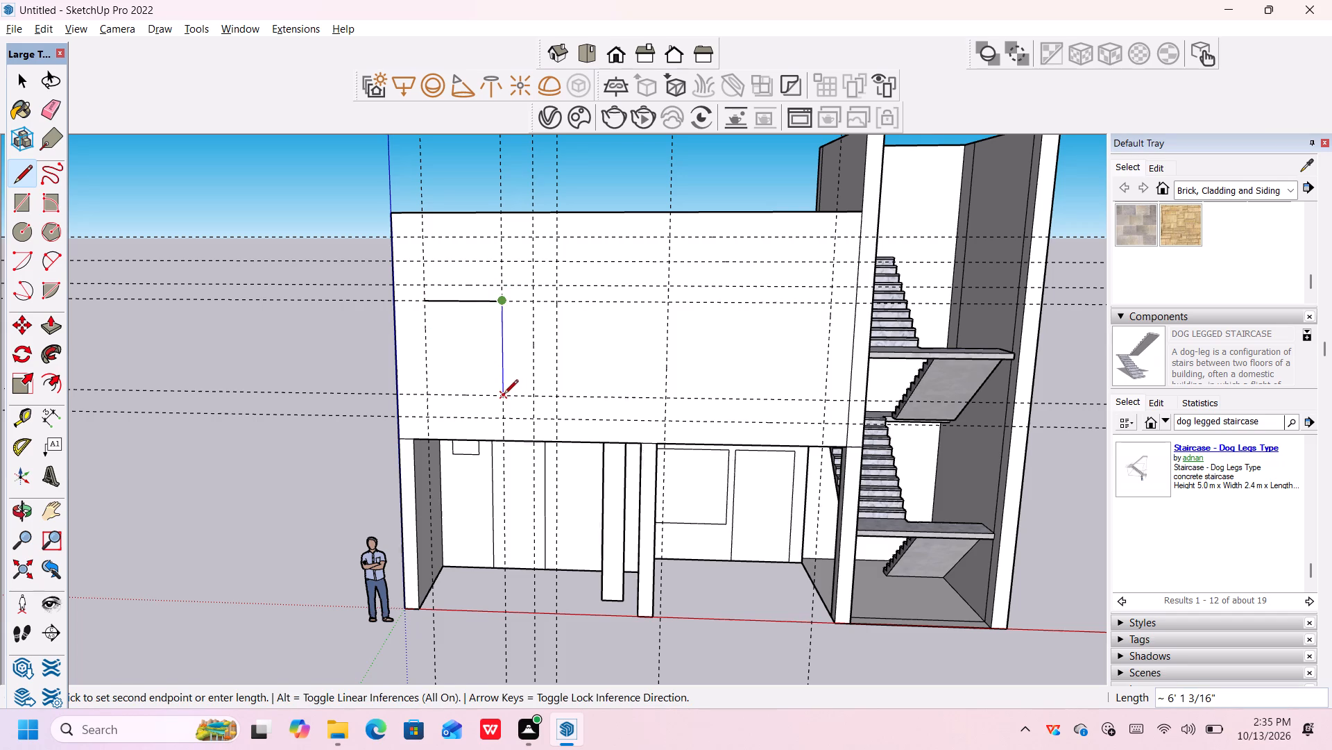
{"action": "left_click", "coordinate": [504, 395]}
{"action": "left_click", "coordinate": [427, 390]}
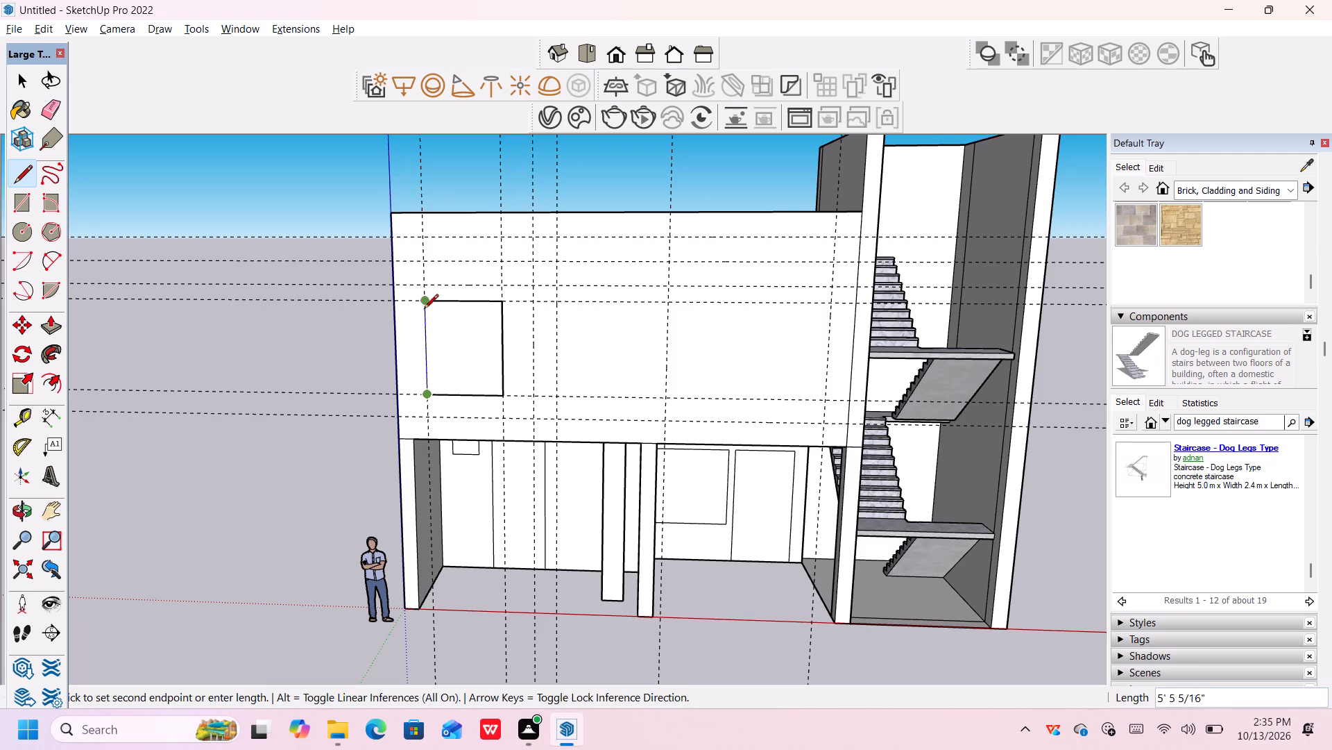
{"action": "left_click", "coordinate": [422, 306]}
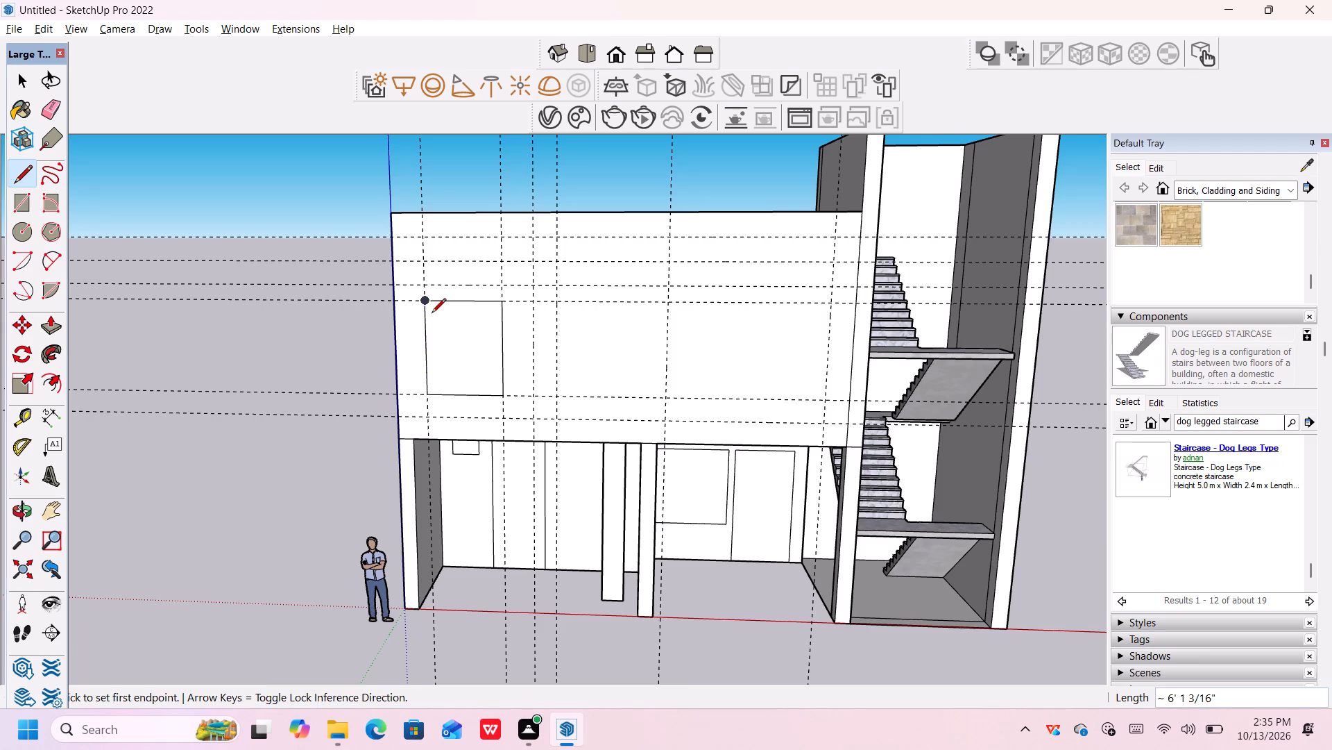
Draw a vertical line about 14' 7" long along the 9' guide, from the upper wall's top edge to its bottom edge.
{"action": "scroll", "coordinate": [432, 314], "scroll_direction": "down", "scroll_amount": 3}
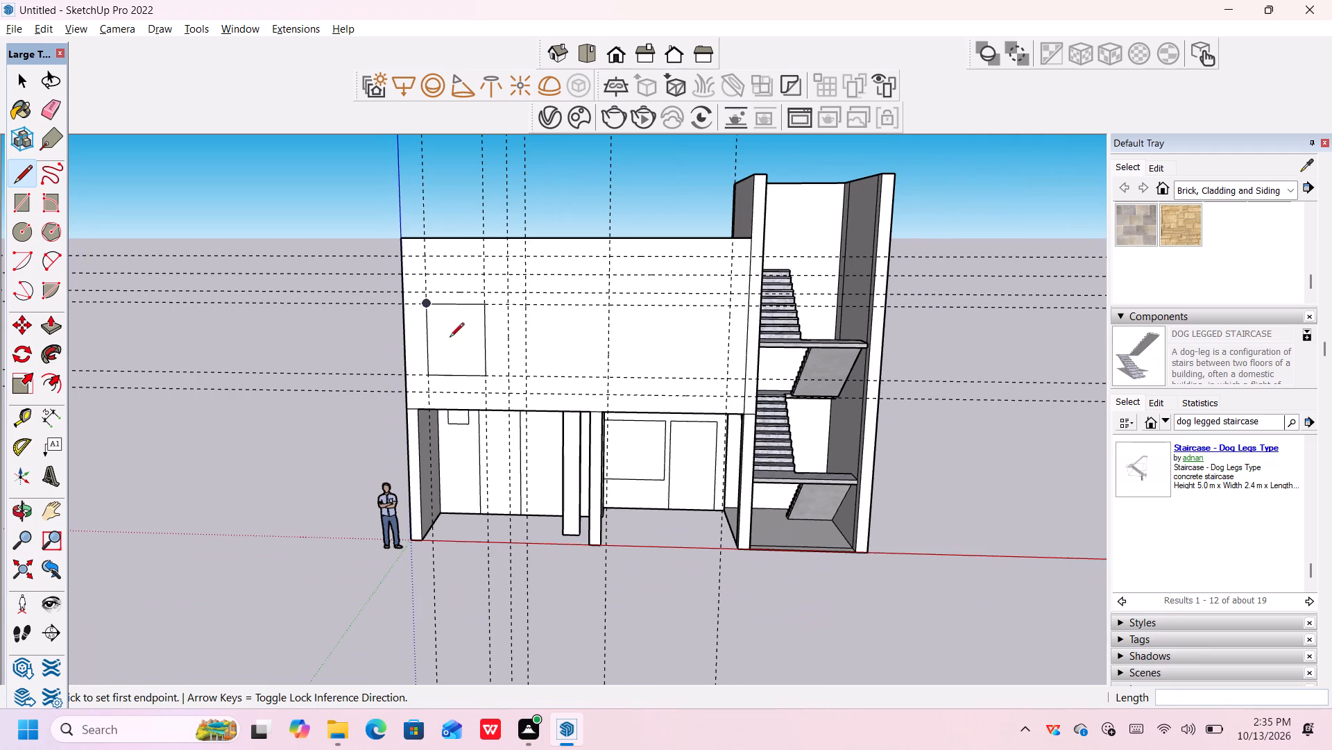
{"action": "middle_click_drag", "start_coordinate": [469, 368], "coordinate": [484, 392]}
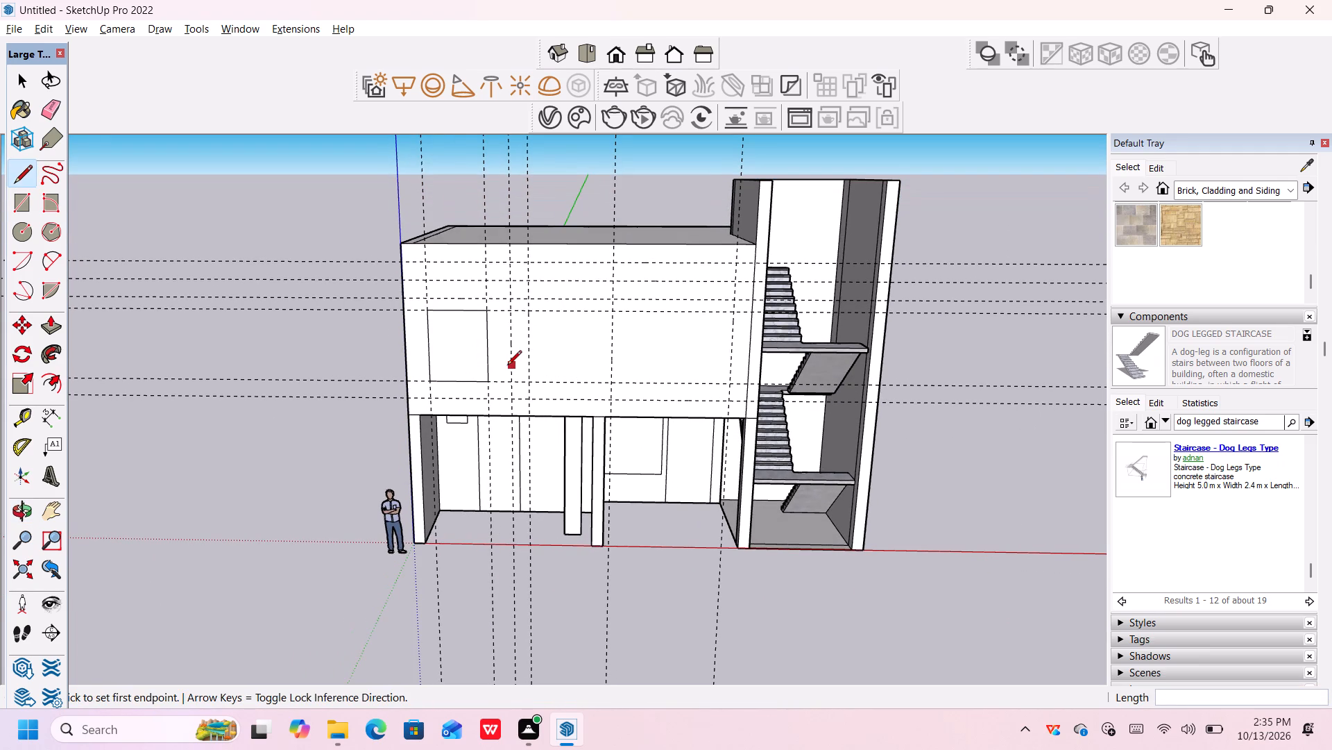
{"action": "scroll", "coordinate": [531, 340], "scroll_direction": "up", "scroll_amount": 2}
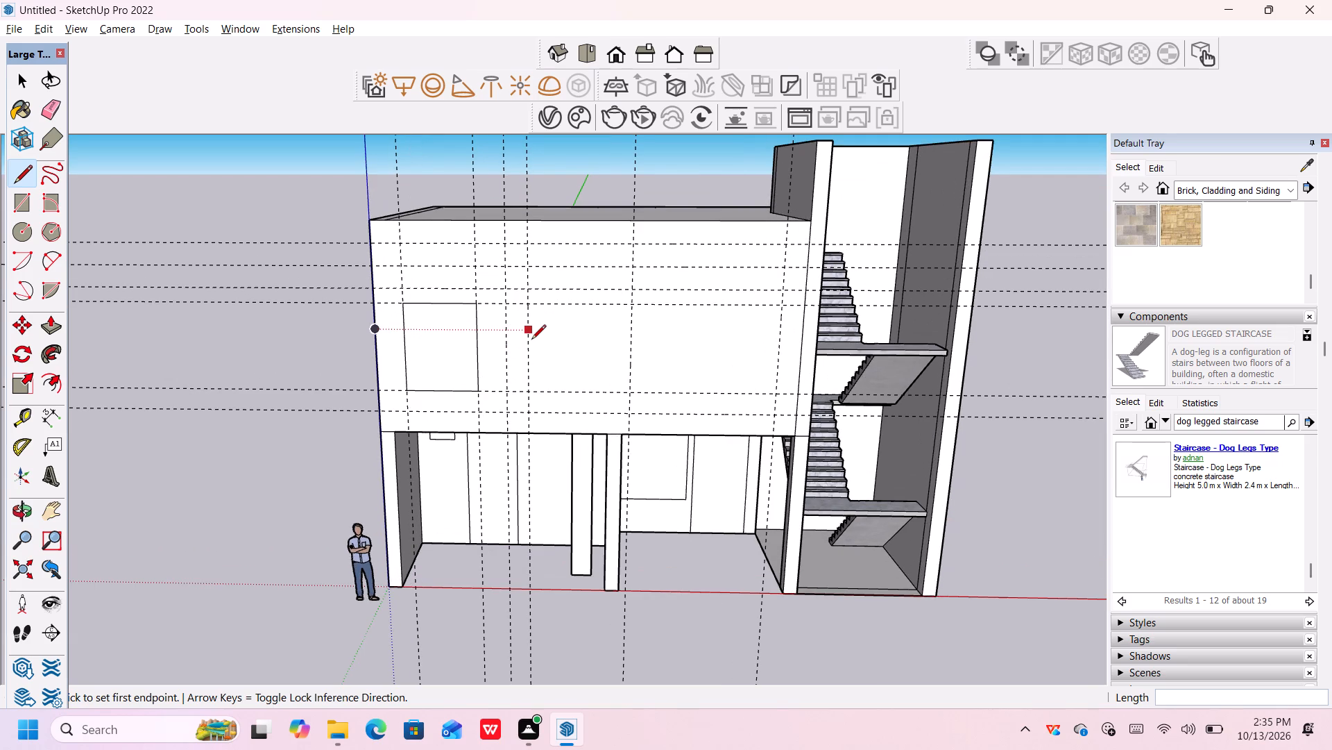
{"action": "left_click", "coordinate": [505, 219]}
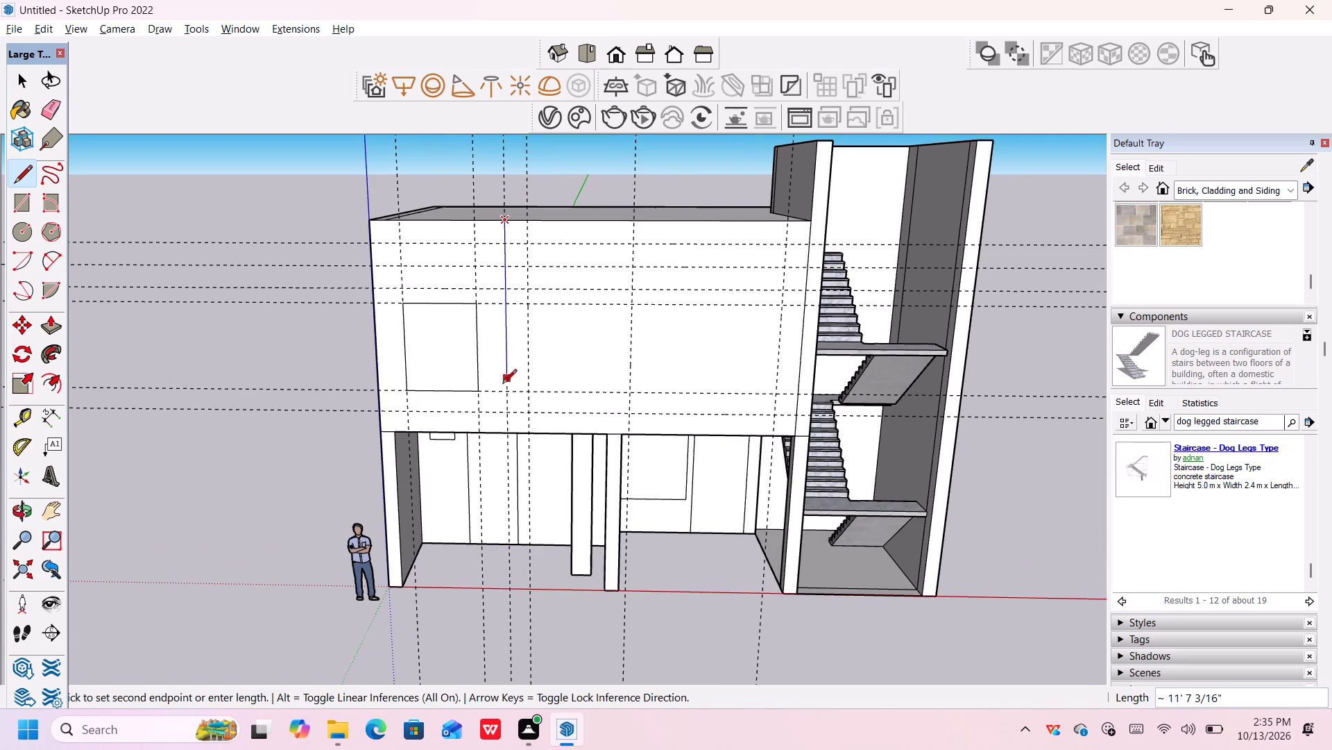
{"action": "left_click", "coordinate": [508, 431]}
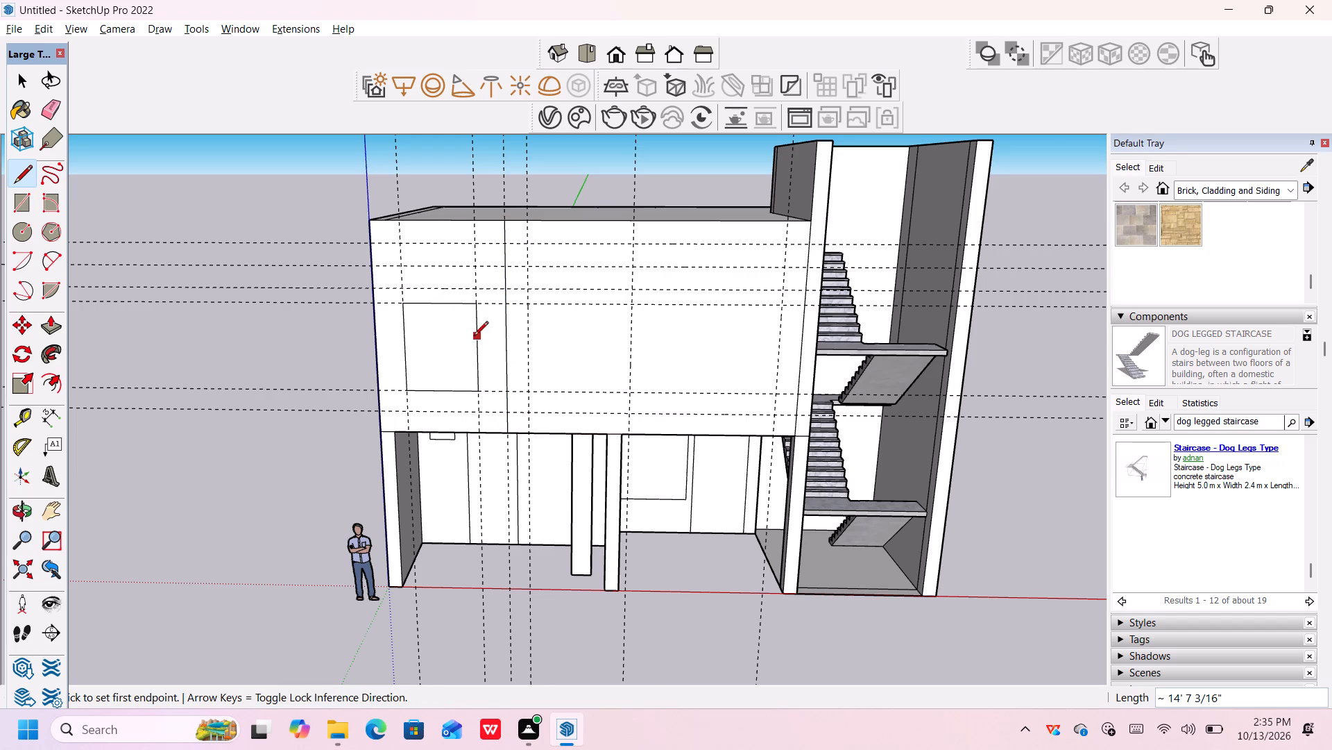
Draw a 9' horizontal line along the topmost guide, from the wall's left edge to the vertical dividing line.
{"action": "scroll", "coordinate": [410, 261], "scroll_direction": "up", "scroll_amount": 1}
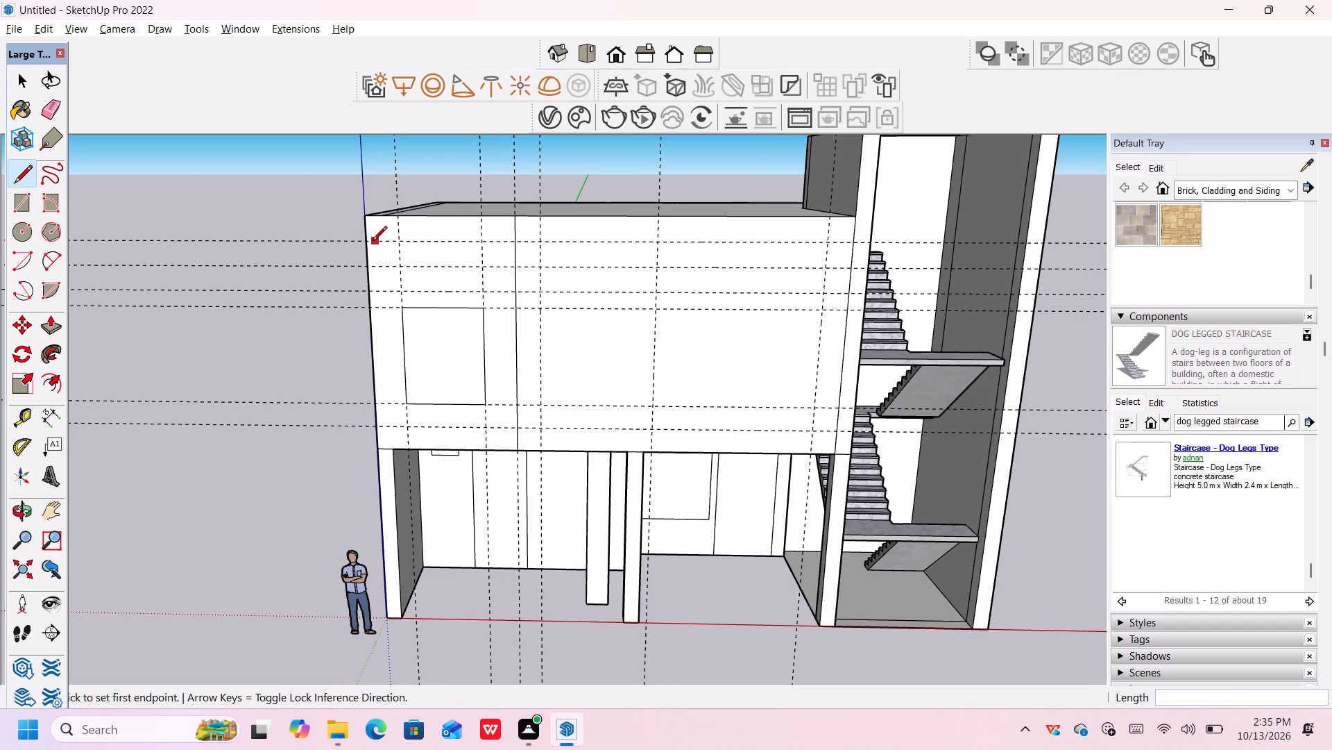
{"action": "left_click", "coordinate": [366, 242]}
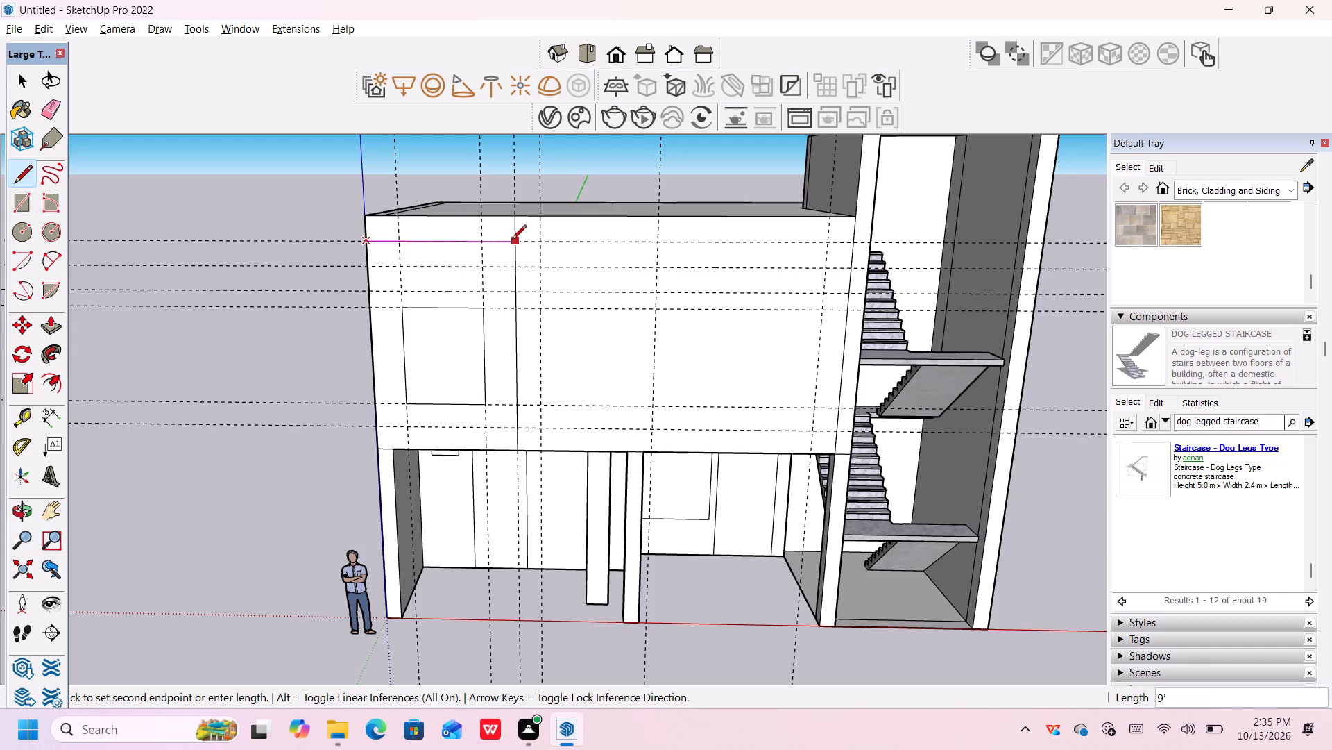
{"action": "left_click", "coordinate": [512, 240]}
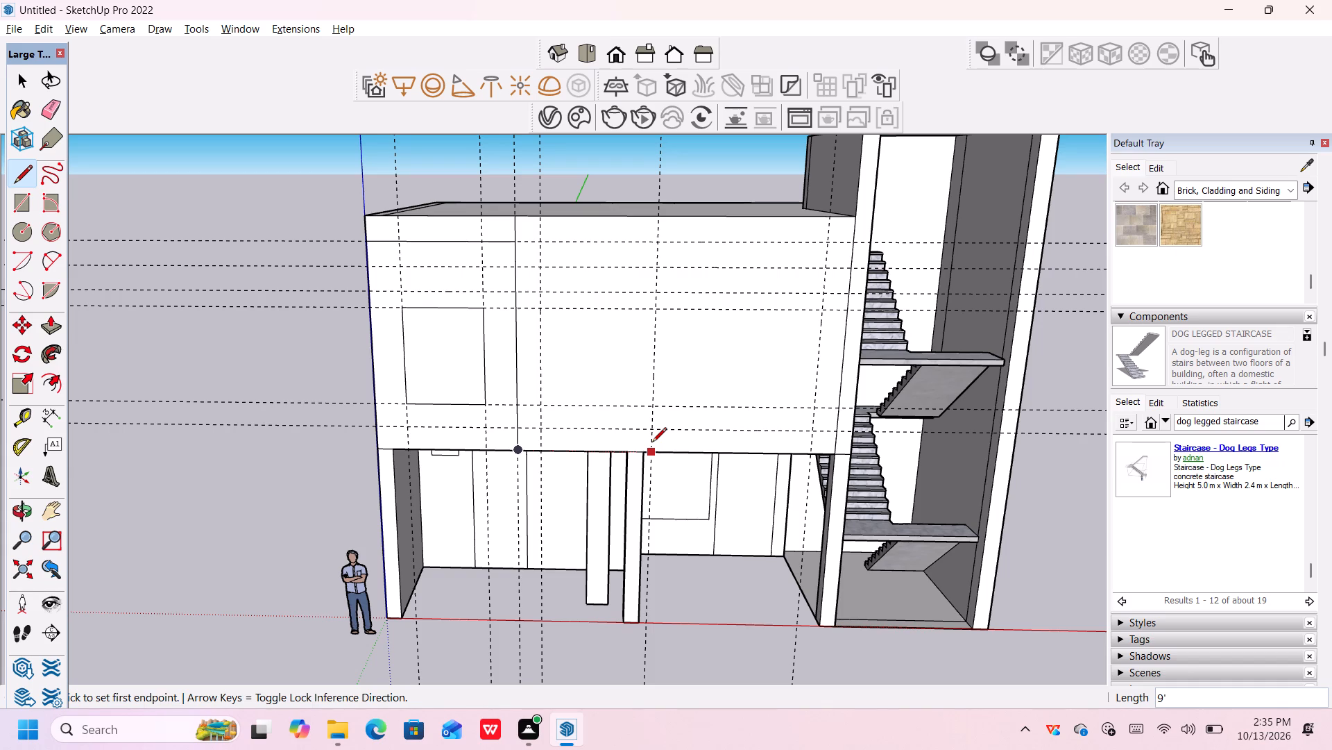
Draw a horizontal line along the topmost guide, from the vertical dividing line toward the wall's right side.
{"action": "scroll", "coordinate": [656, 433], "scroll_direction": "down", "scroll_amount": 2}
{"action": "scroll", "coordinate": [658, 430], "scroll_direction": "up", "scroll_amount": 2}
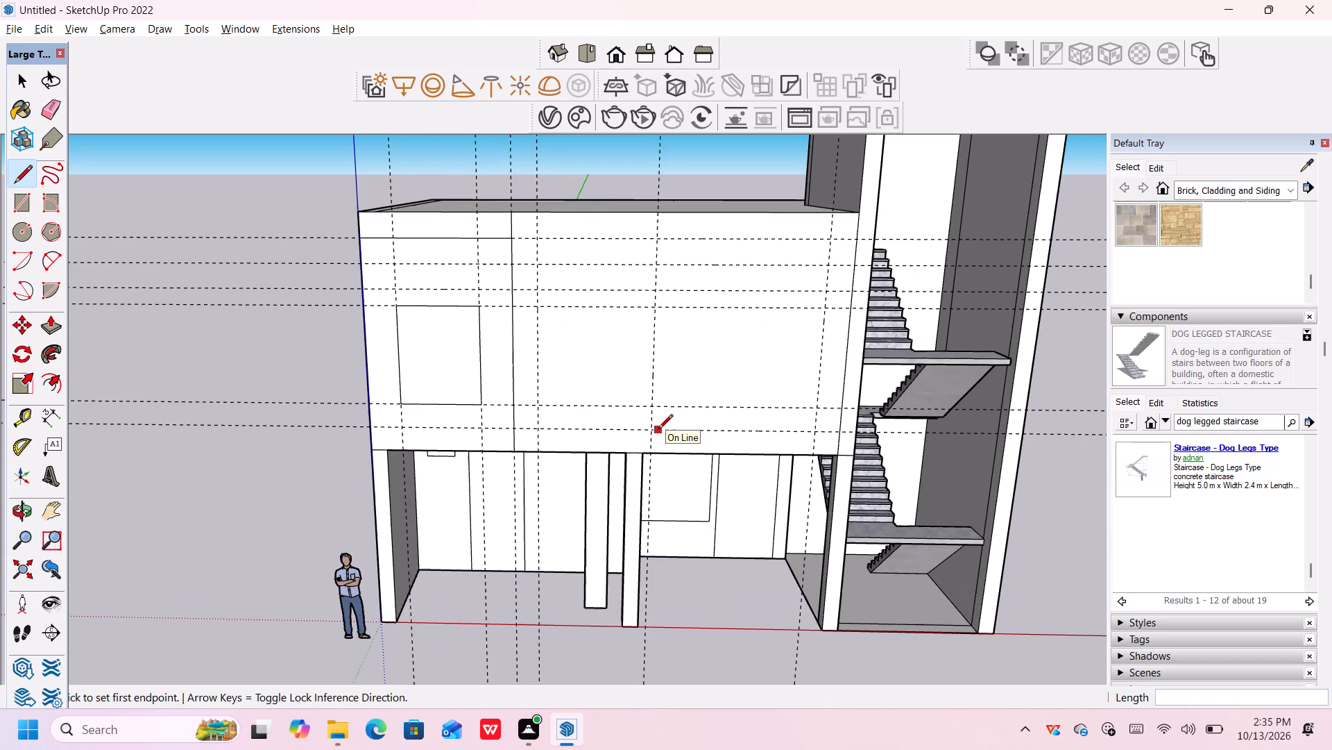
{"action": "middle_click", "coordinate": [659, 431]}
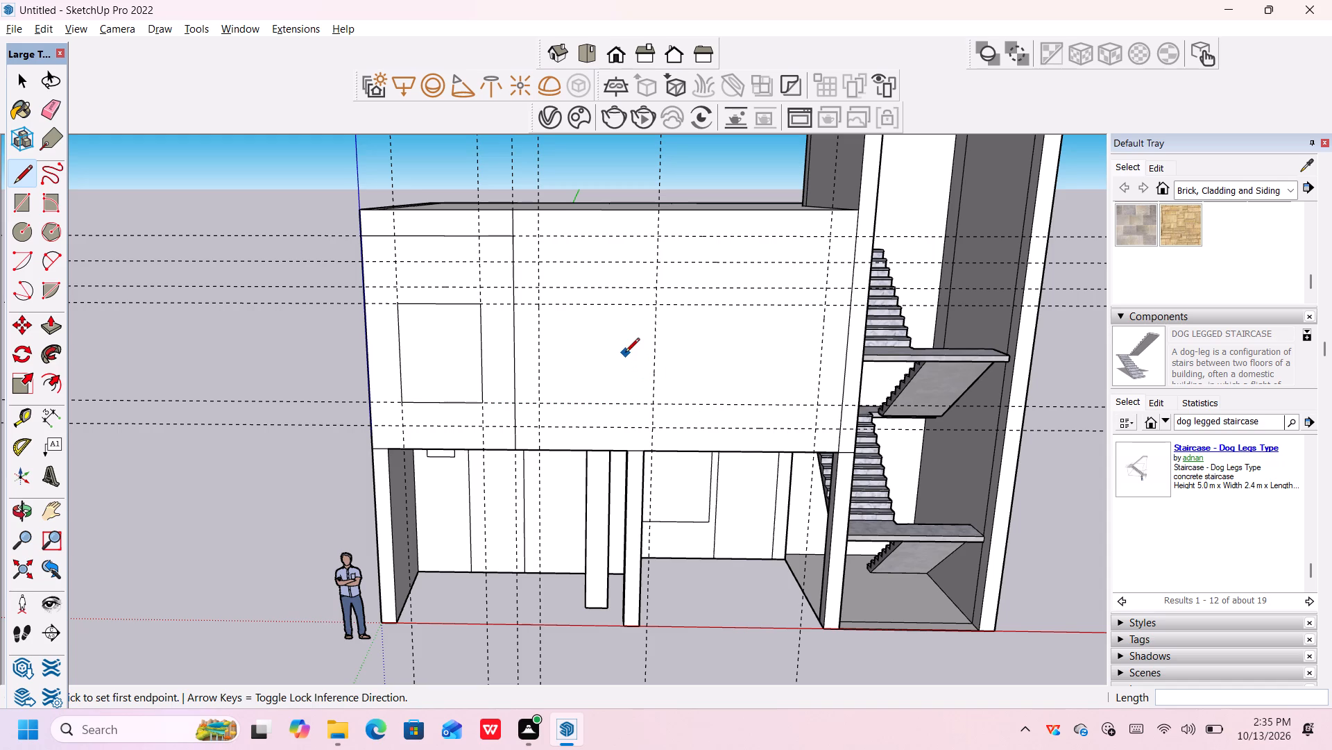
{"action": "left_click", "coordinate": [514, 237]}
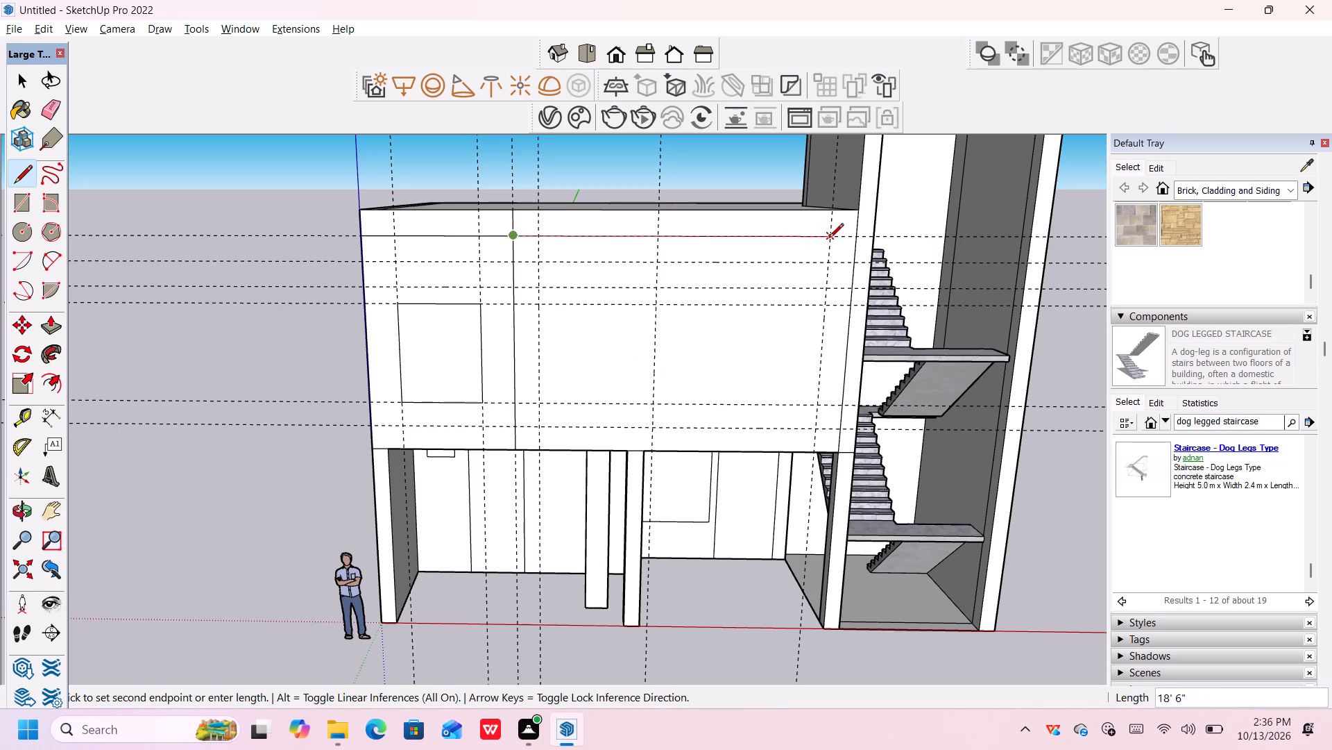
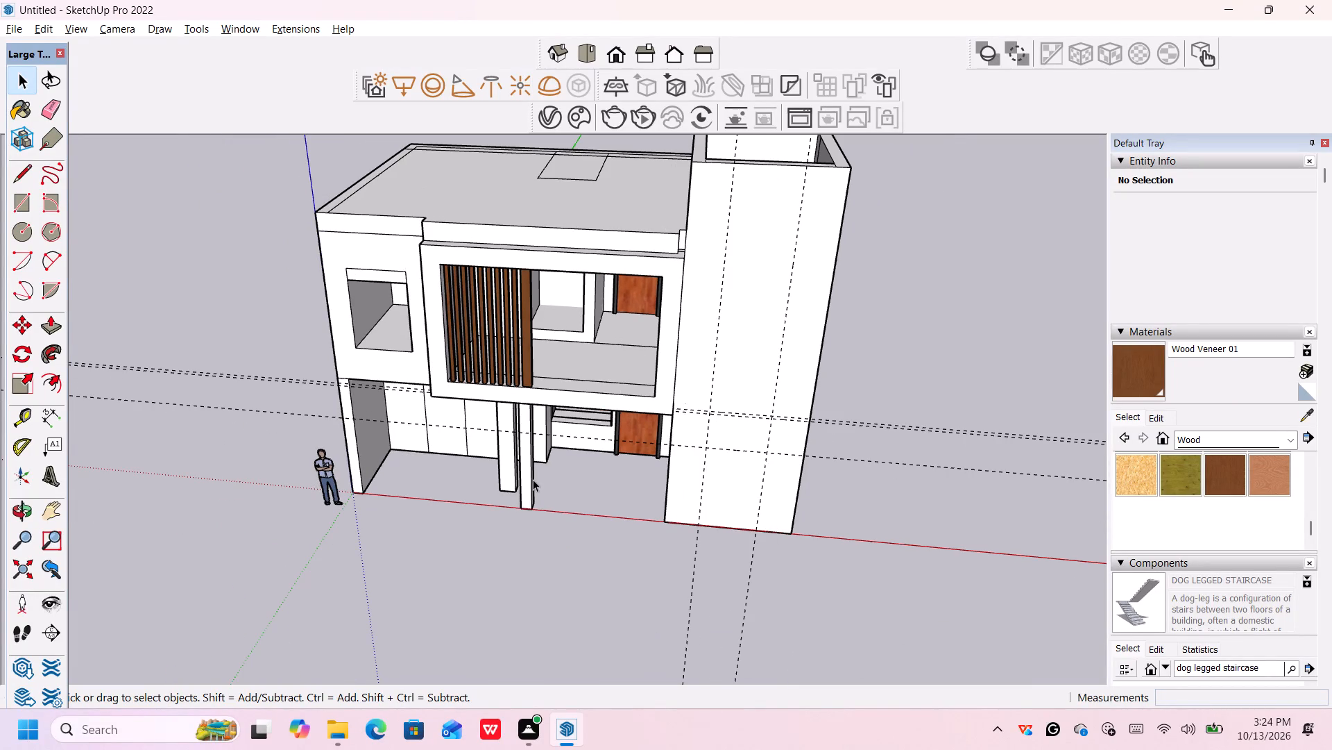
Examine the house's front facade, balcony frame, roof and stair tower from several angles.
{"action": "middle_click", "coordinate": [571, 605]}
{"action": "middle_click", "coordinate": [572, 594]}
{"action": "scroll", "coordinate": [572, 594], "scroll_direction": "down", "scroll_amount": 1}
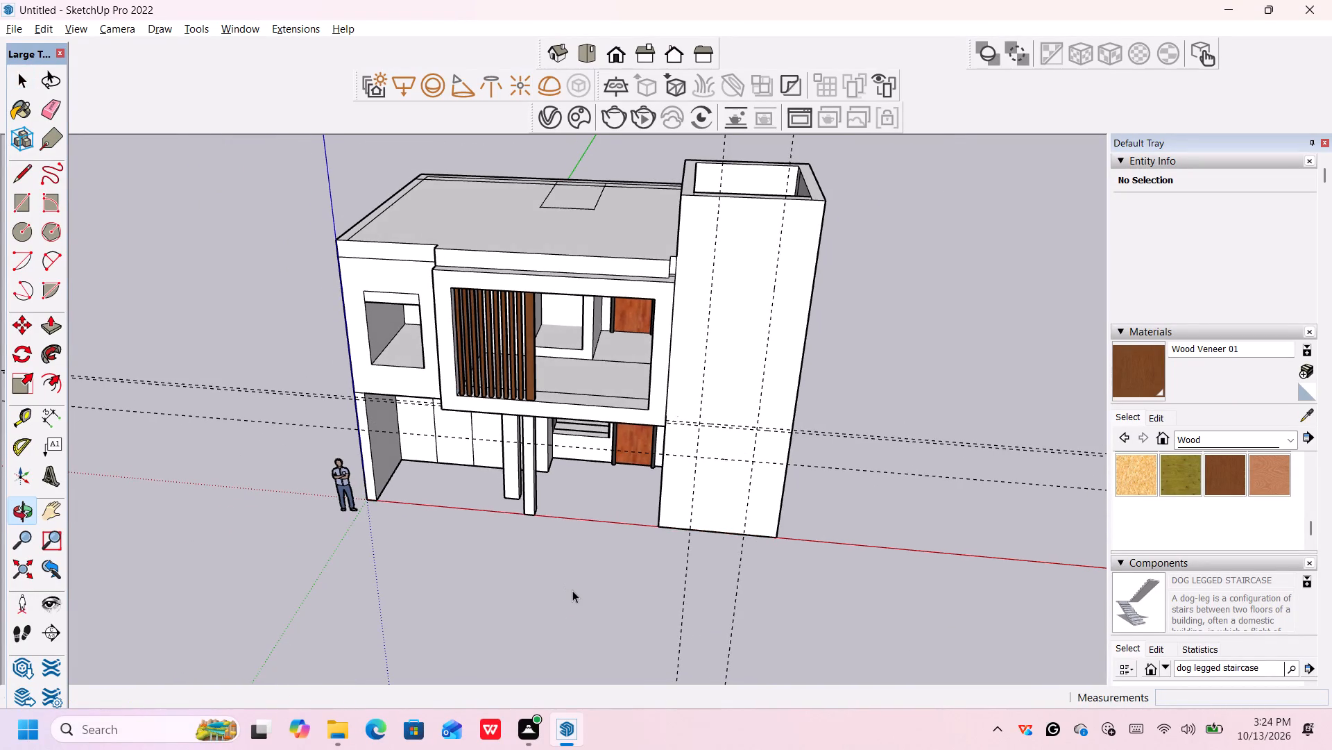
{"action": "scroll", "coordinate": [572, 590], "scroll_direction": "up", "scroll_amount": 8}
{"action": "scroll", "coordinate": [572, 589], "scroll_direction": "down", "scroll_amount": 2}
{"action": "middle_click_drag", "start_coordinate": [579, 578], "coordinate": [579, 576]}
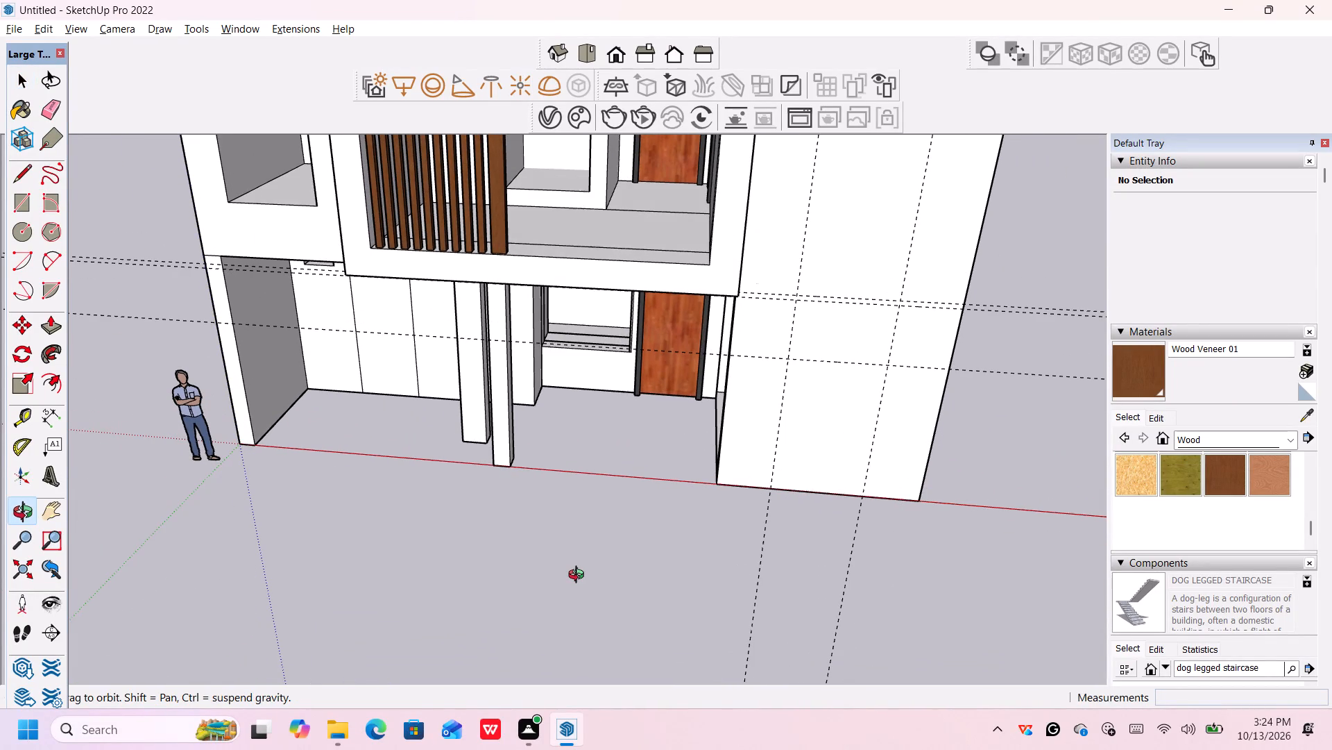
{"action": "middle_click_drag", "start_coordinate": [579, 576], "coordinate": [687, 560]}
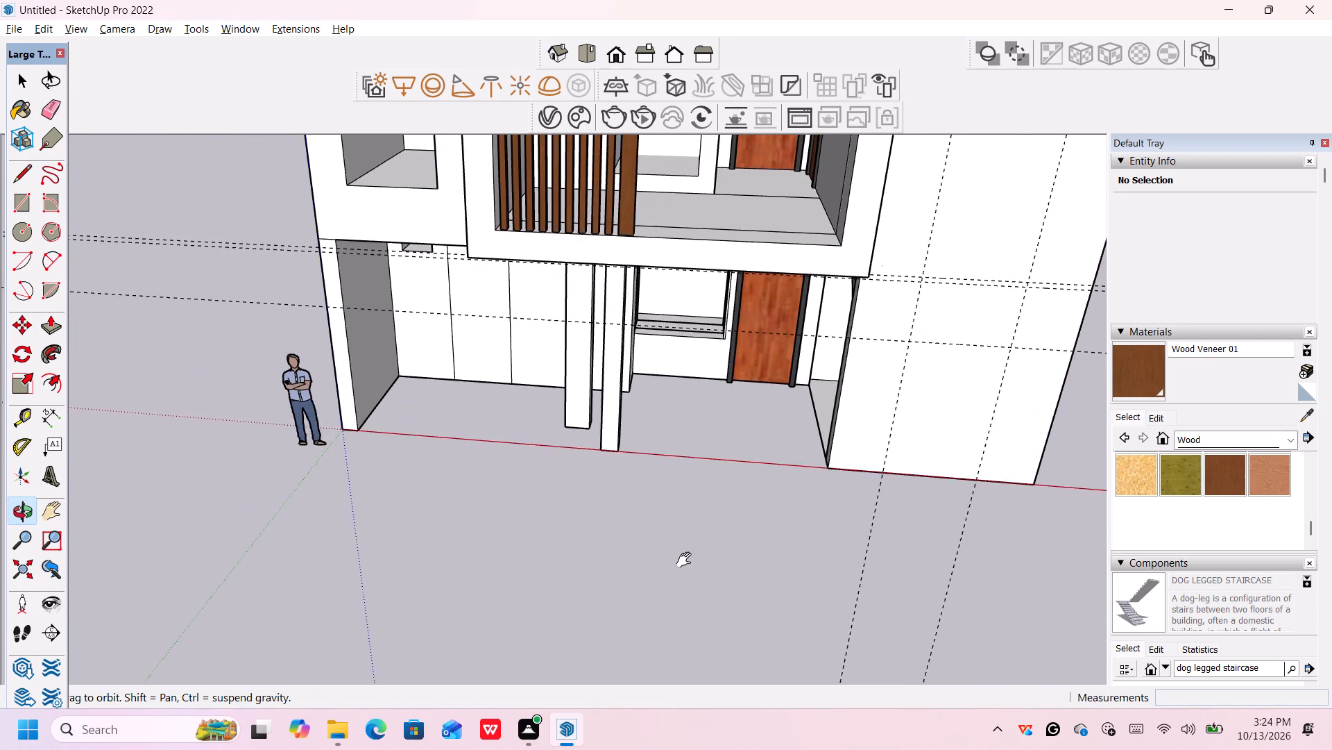
{"action": "middle_click_drag", "start_coordinate": [687, 560], "coordinate": [688, 690]}
{"action": "middle_click_drag", "start_coordinate": [688, 718], "coordinate": [674, 718], "text": "shift"}
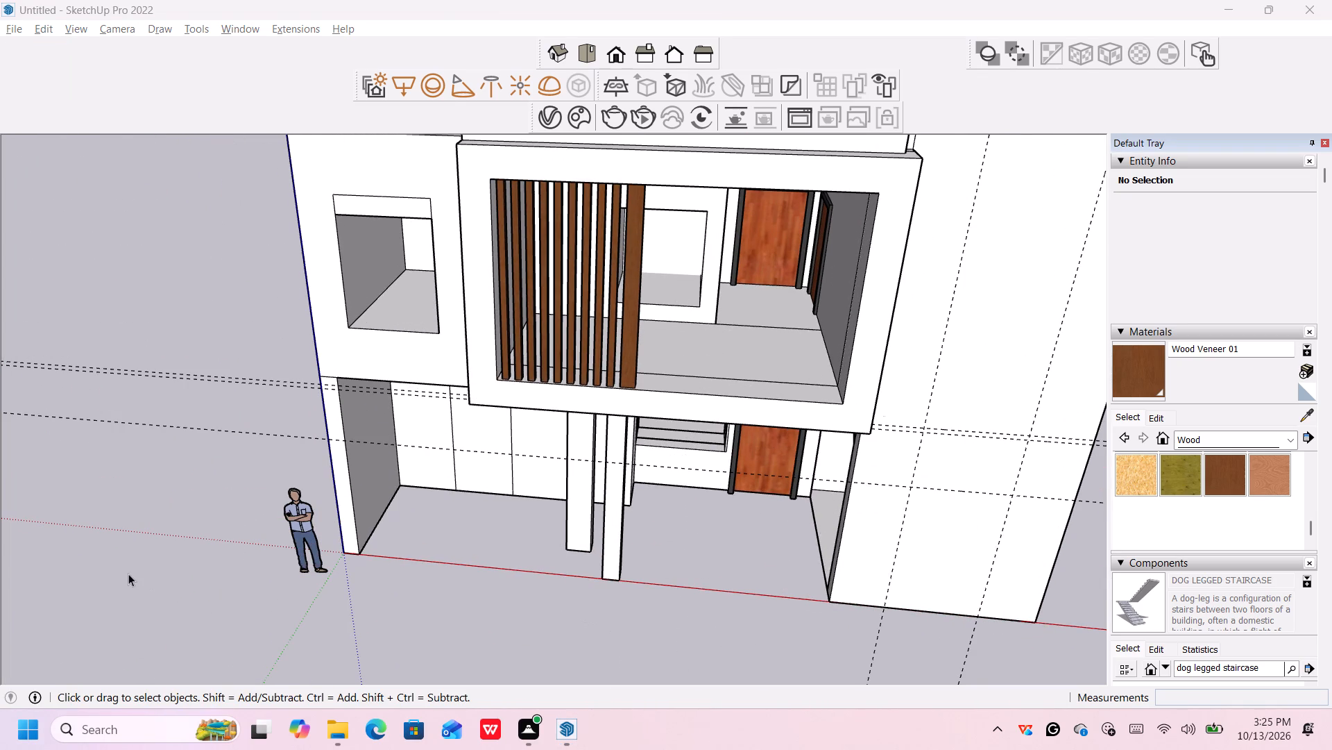
{"action": "left_click", "coordinate": [95, 574]}
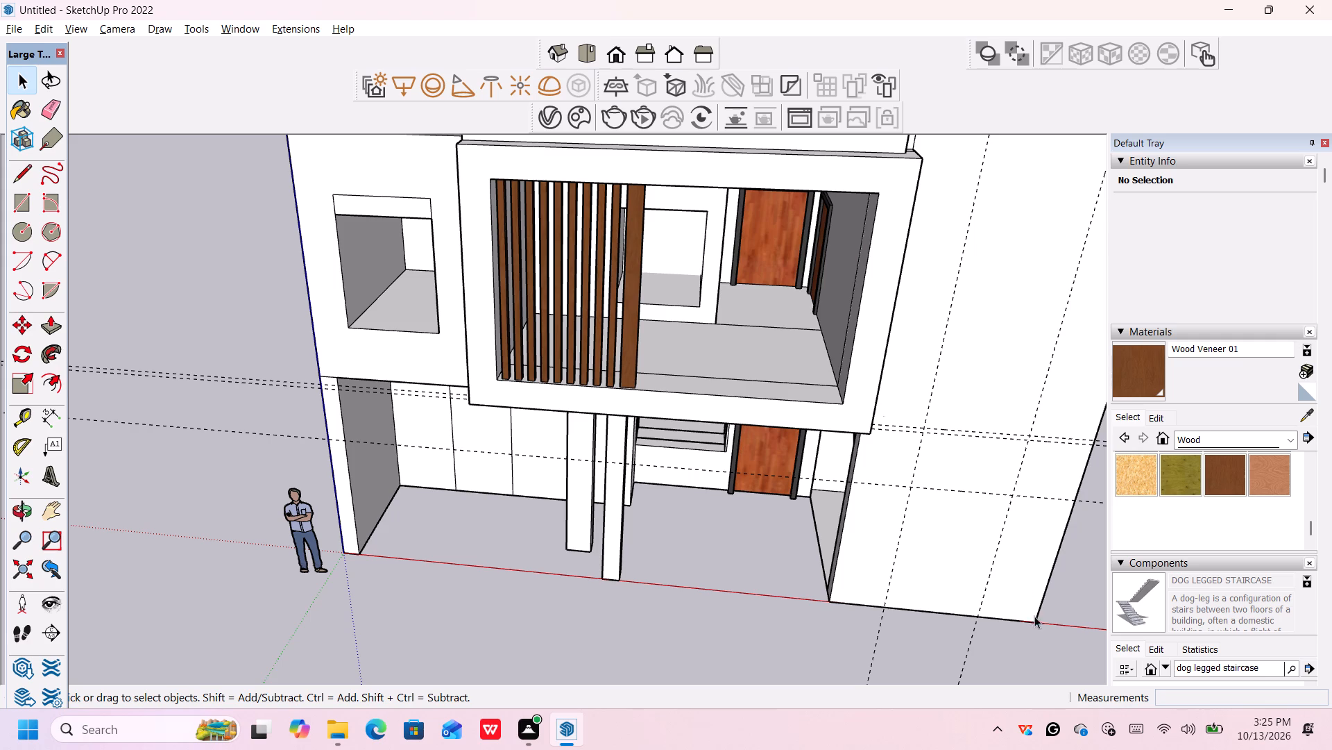
{"action": "middle_click_drag", "start_coordinate": [1034, 616], "coordinate": [1027, 524]}
{"action": "scroll", "coordinate": [984, 578], "scroll_direction": "down", "scroll_amount": 7}
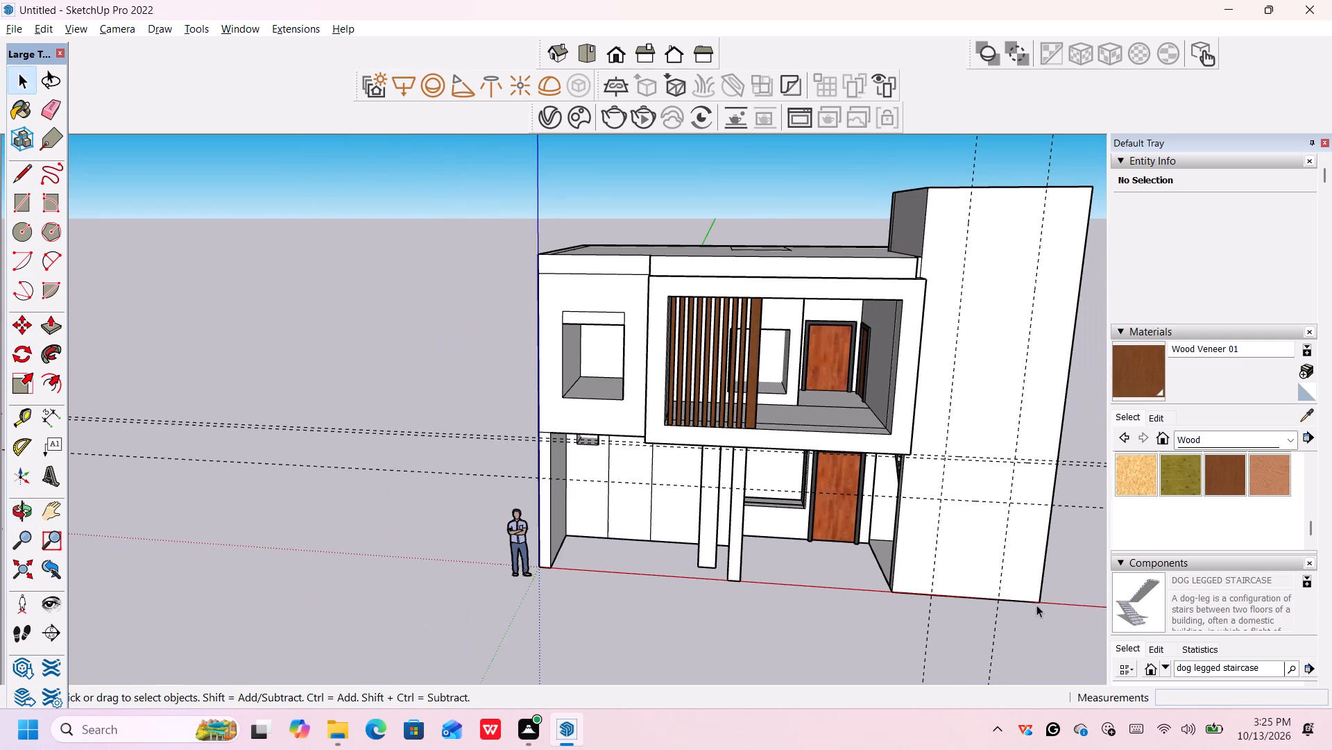
{"action": "scroll", "coordinate": [1049, 603], "scroll_direction": "up", "scroll_amount": 1}
{"action": "middle_click_drag", "start_coordinate": [1056, 595], "coordinate": [876, 636]}
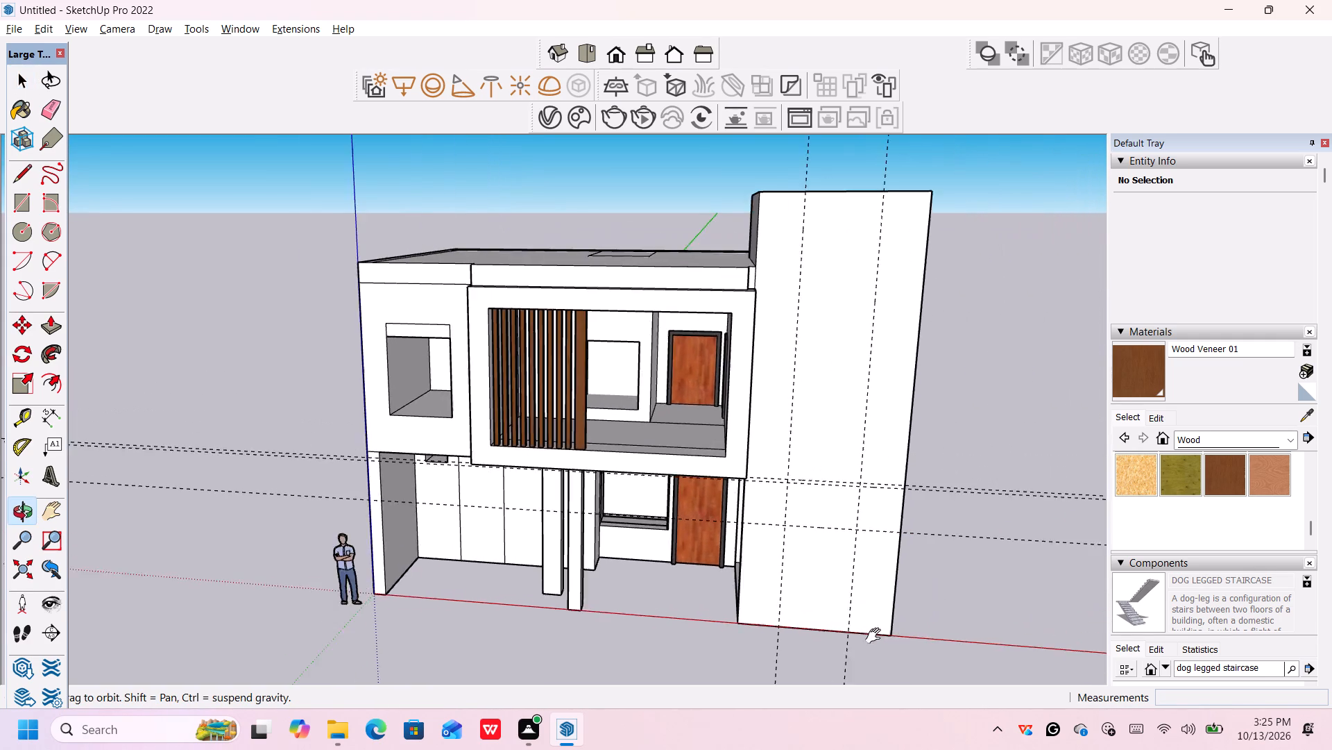
{"action": "middle_click_drag", "start_coordinate": [876, 636], "coordinate": [783, 644]}
{"action": "scroll", "coordinate": [608, 387], "scroll_direction": "up", "scroll_amount": 2}
{"action": "middle_click_drag", "start_coordinate": [612, 369], "coordinate": [635, 453]}
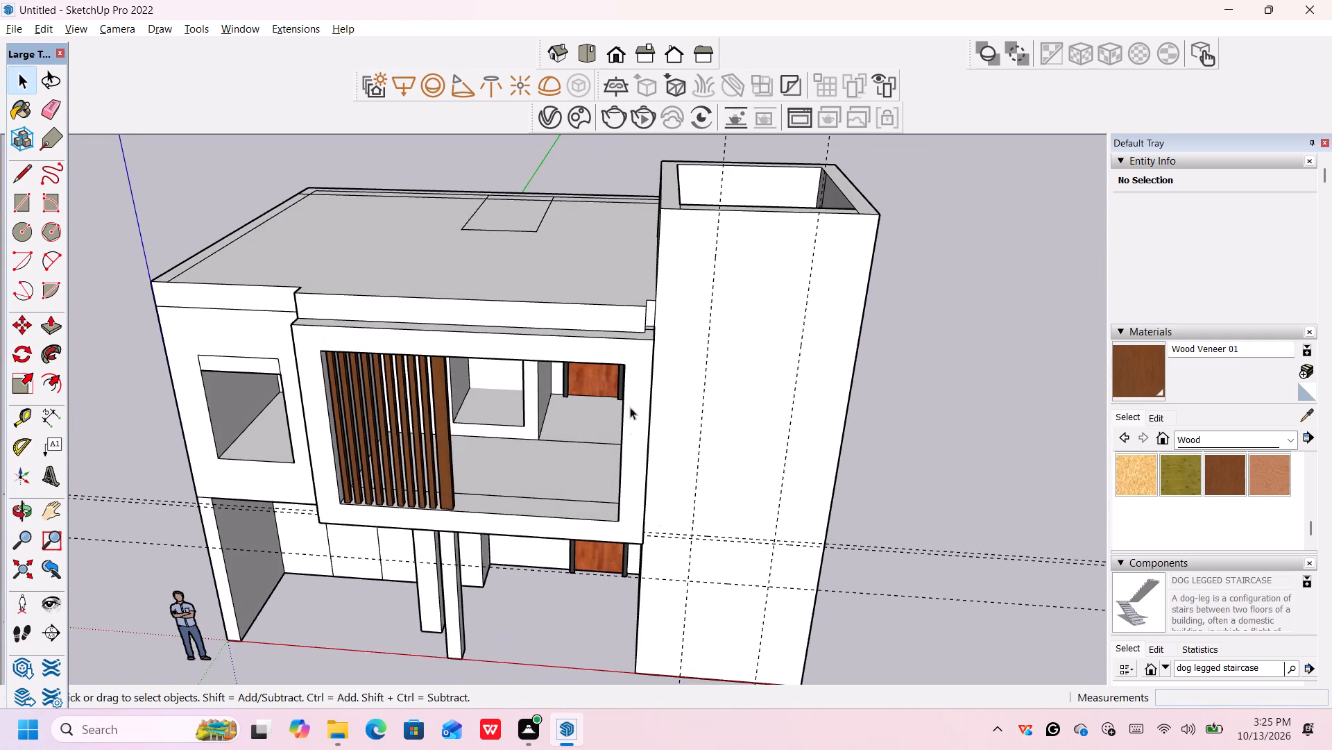
{"action": "scroll", "coordinate": [624, 385], "scroll_direction": "up", "scroll_amount": 1}
{"action": "middle_click_drag", "start_coordinate": [626, 373], "coordinate": [659, 427]}
{"action": "scroll", "coordinate": [657, 405], "scroll_direction": "down", "scroll_amount": 3}
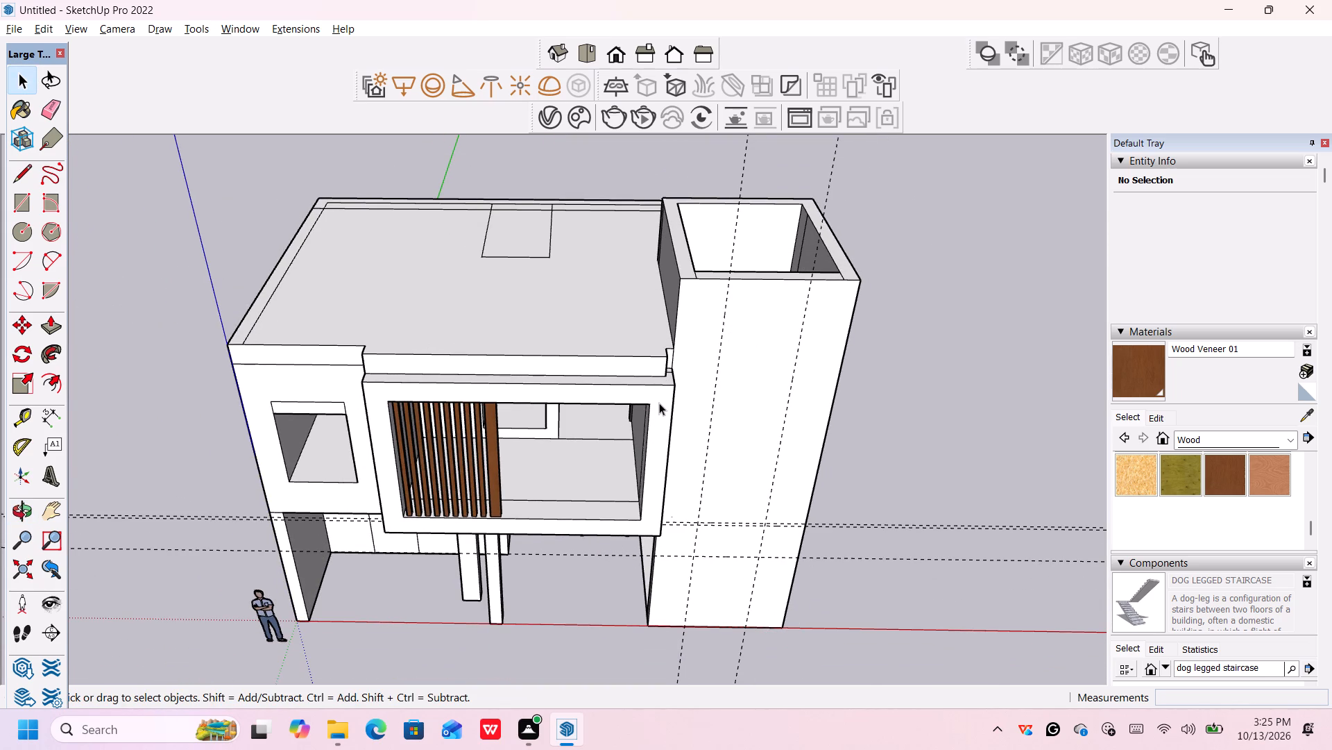
Place a guide along the top ledge of the balcony frame, 6" from the base edge of the roof parapet.
{"action": "scroll", "coordinate": [664, 386], "scroll_direction": "up", "scroll_amount": 2}
{"action": "middle_click_drag", "start_coordinate": [666, 383], "coordinate": [673, 437]}
{"action": "scroll", "coordinate": [672, 433], "scroll_direction": "up", "scroll_amount": 3}
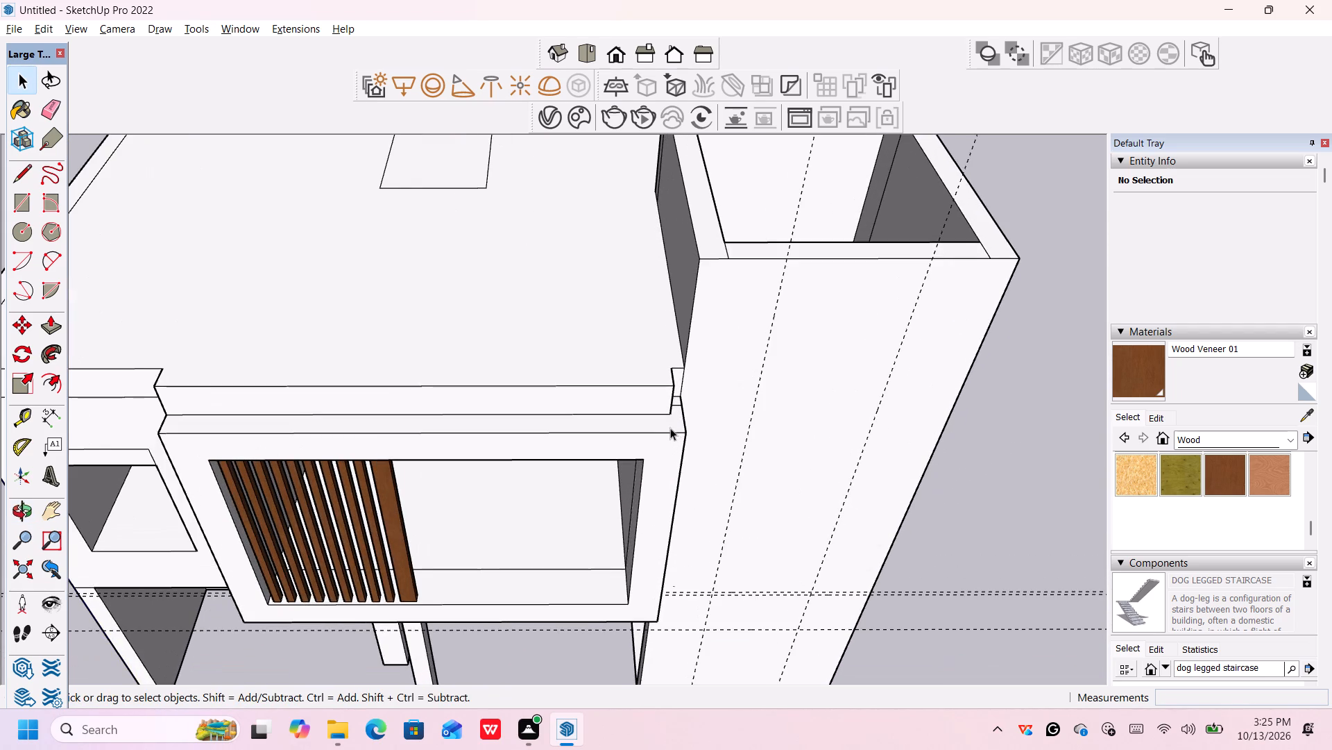
{"action": "middle_click_drag", "start_coordinate": [678, 433], "coordinate": [553, 476]}
{"action": "scroll", "coordinate": [563, 482], "scroll_direction": "up", "scroll_amount": 3}
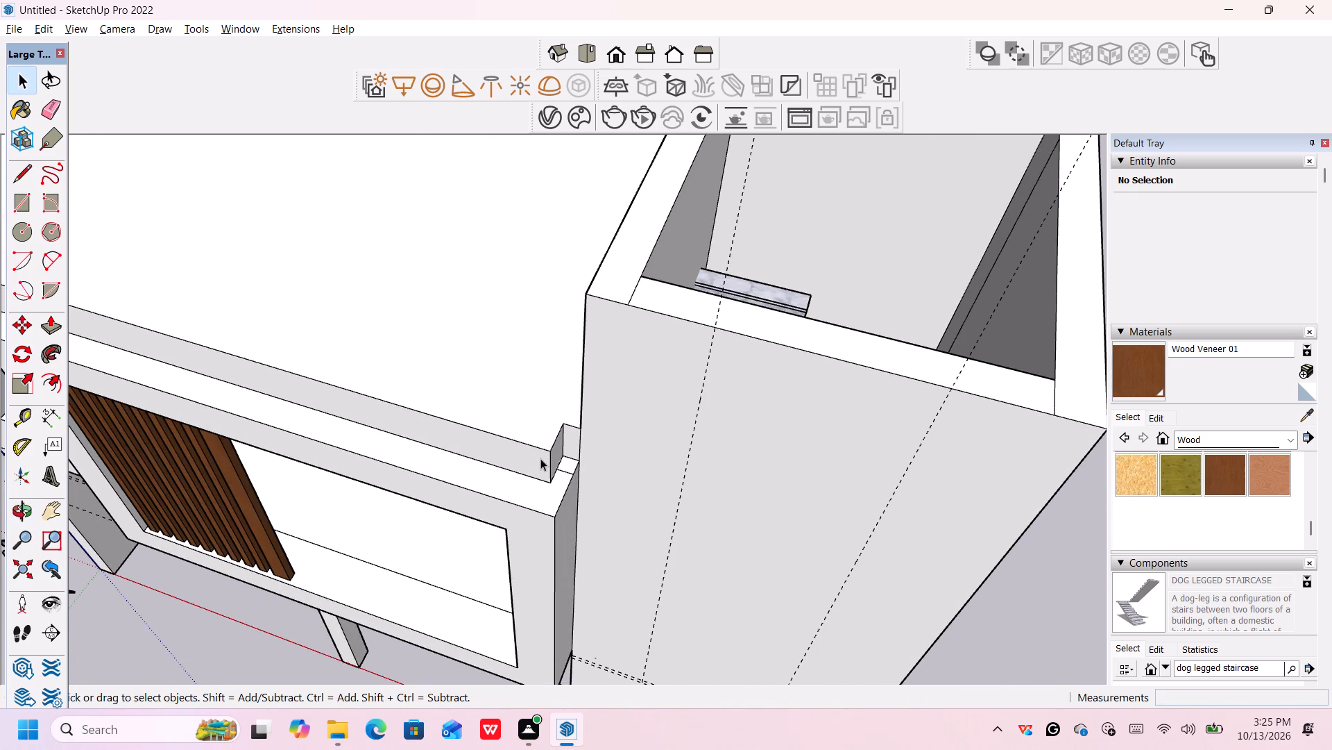
{"action": "scroll", "coordinate": [540, 460], "scroll_direction": "down", "scroll_amount": 3}
{"action": "middle_click_drag", "start_coordinate": [549, 467], "coordinate": [556, 473]}
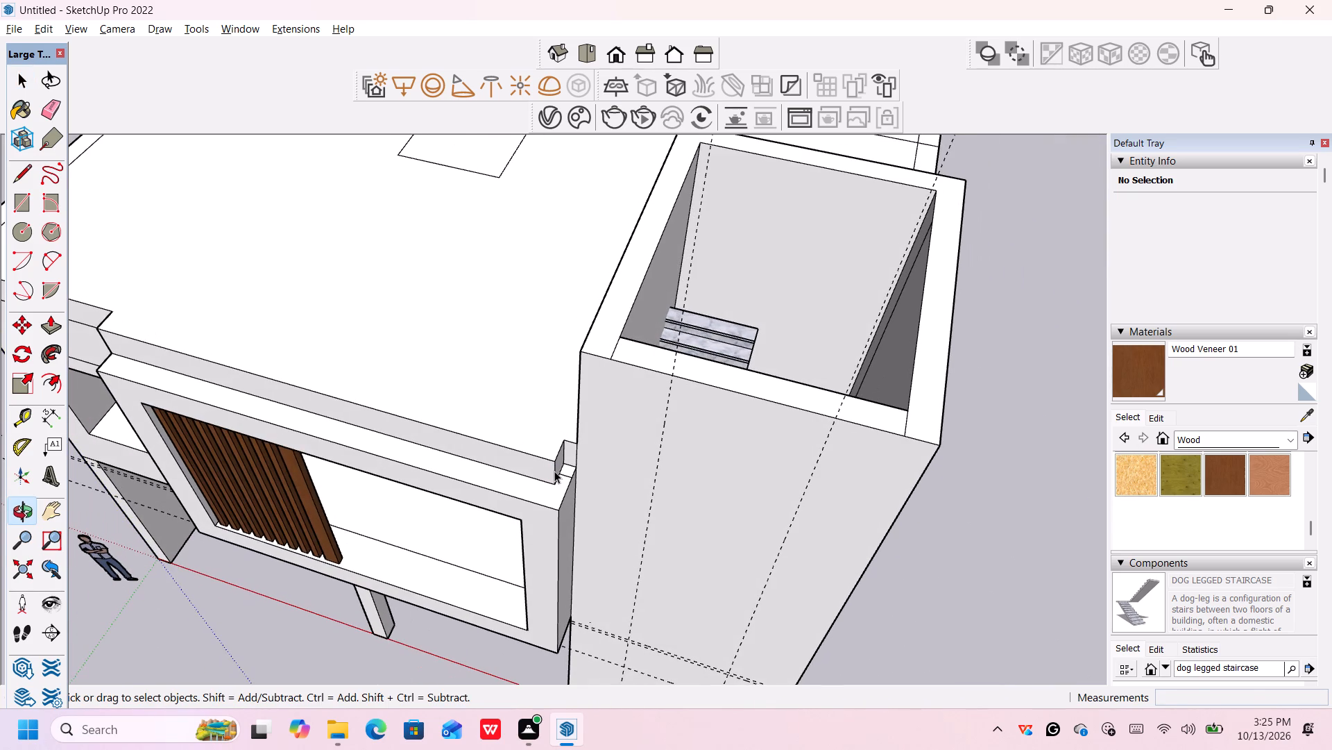
{"action": "key", "text": "t"}
{"action": "left_click", "coordinate": [529, 481]}
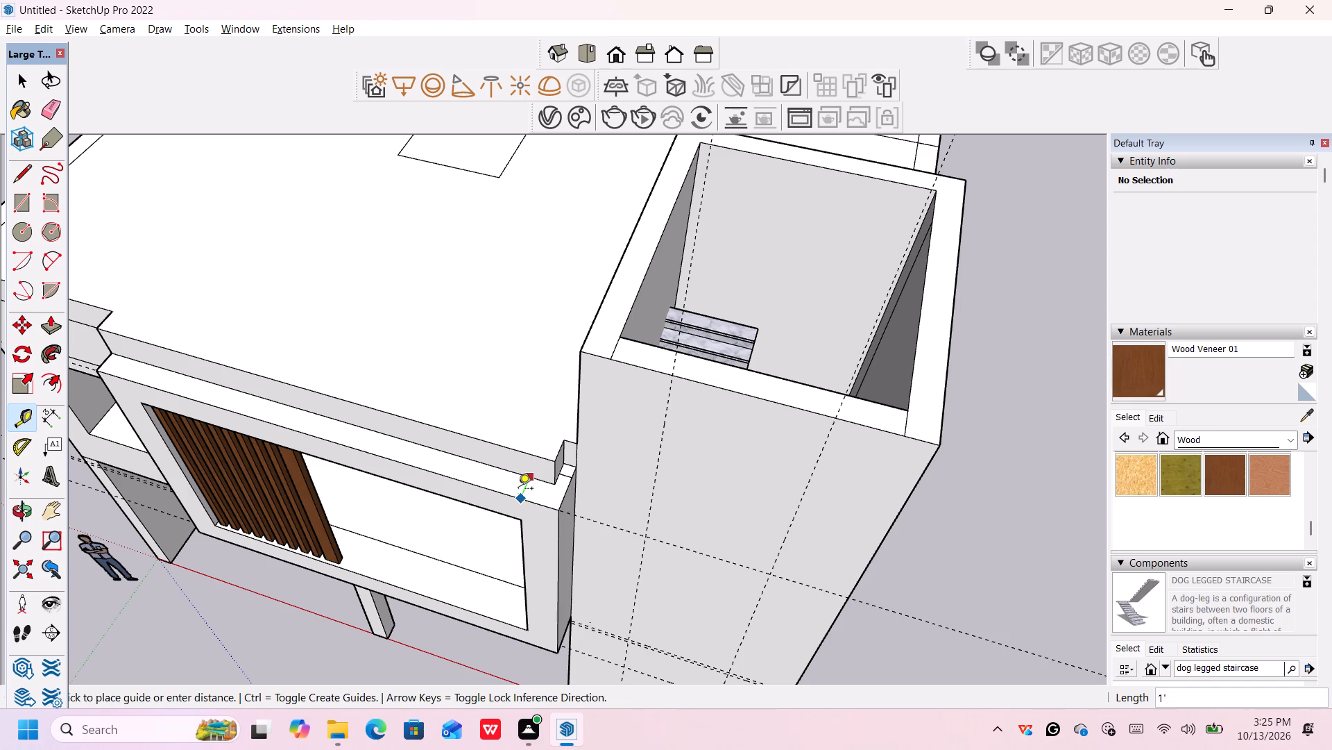
{"action": "scroll", "coordinate": [520, 487], "scroll_direction": "up", "scroll_amount": 2}
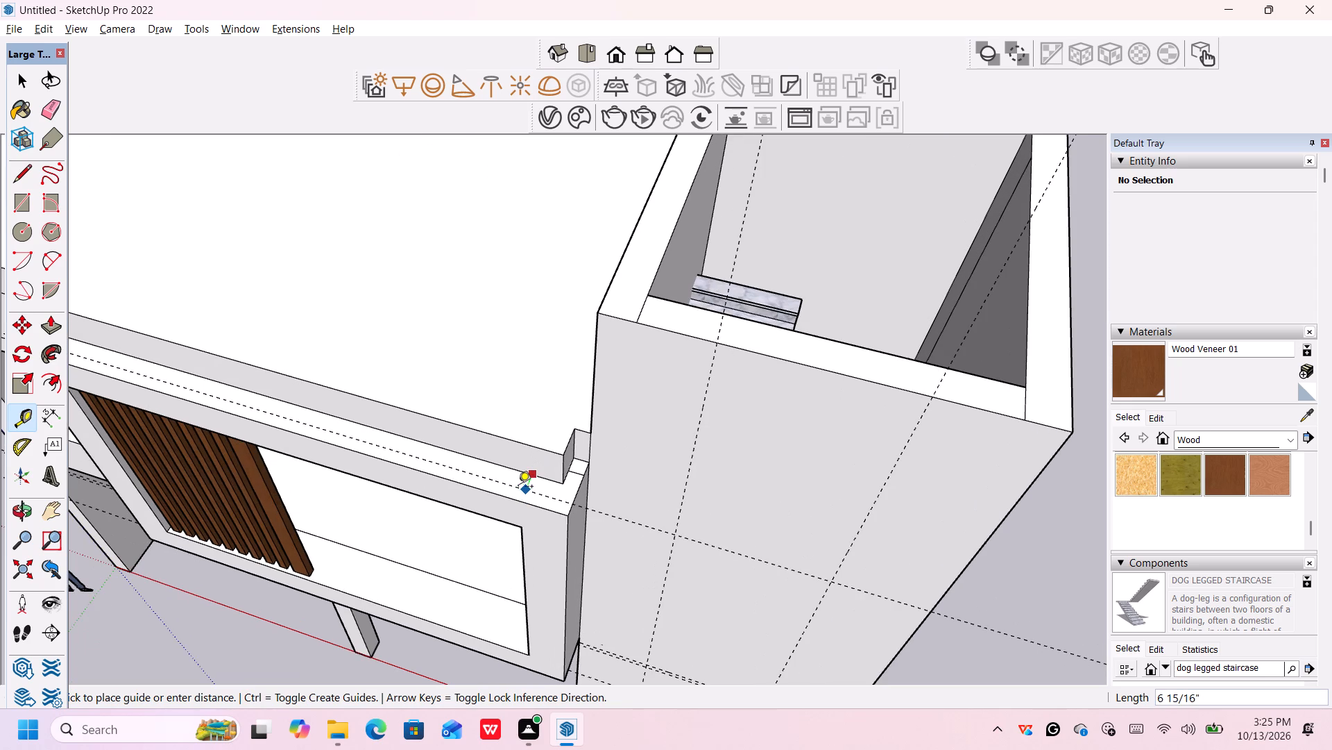
{"action": "type", "text": "6\""}
{"action": "key", "text": "Return"}
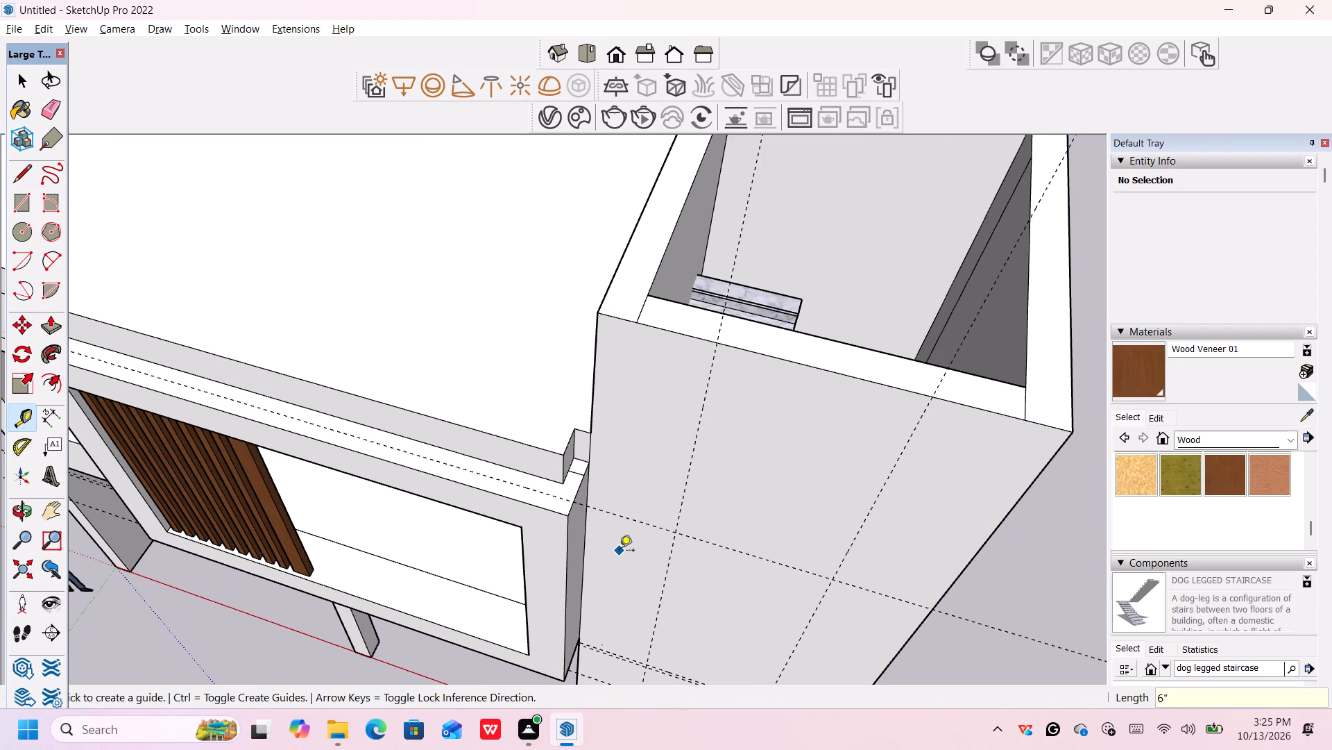
{"action": "key", "text": "space"}
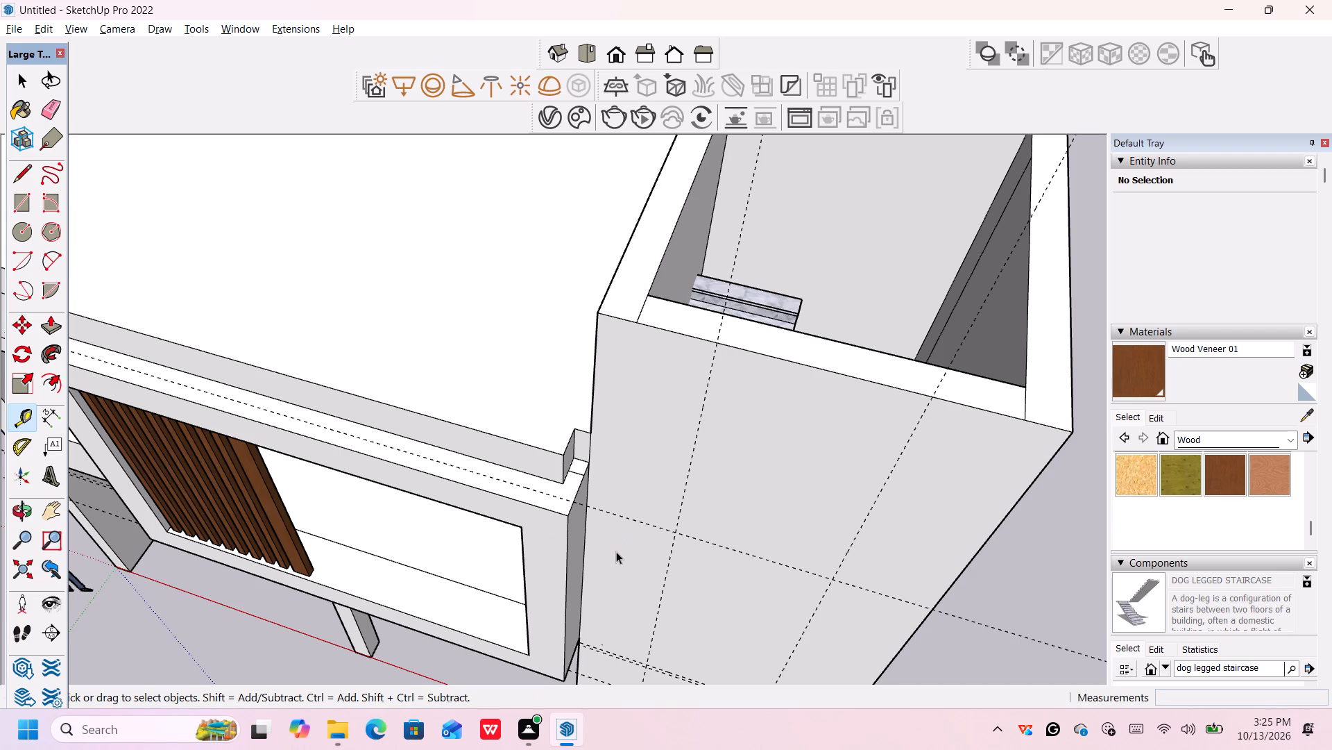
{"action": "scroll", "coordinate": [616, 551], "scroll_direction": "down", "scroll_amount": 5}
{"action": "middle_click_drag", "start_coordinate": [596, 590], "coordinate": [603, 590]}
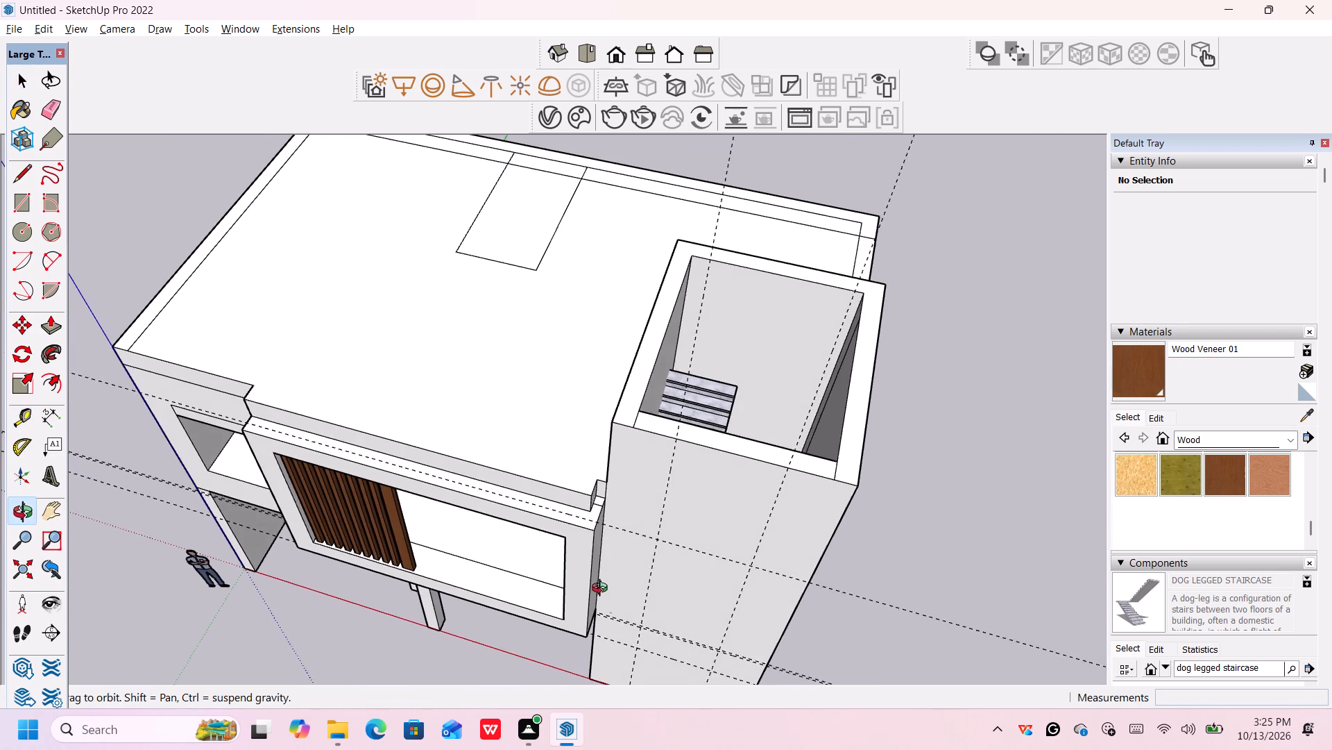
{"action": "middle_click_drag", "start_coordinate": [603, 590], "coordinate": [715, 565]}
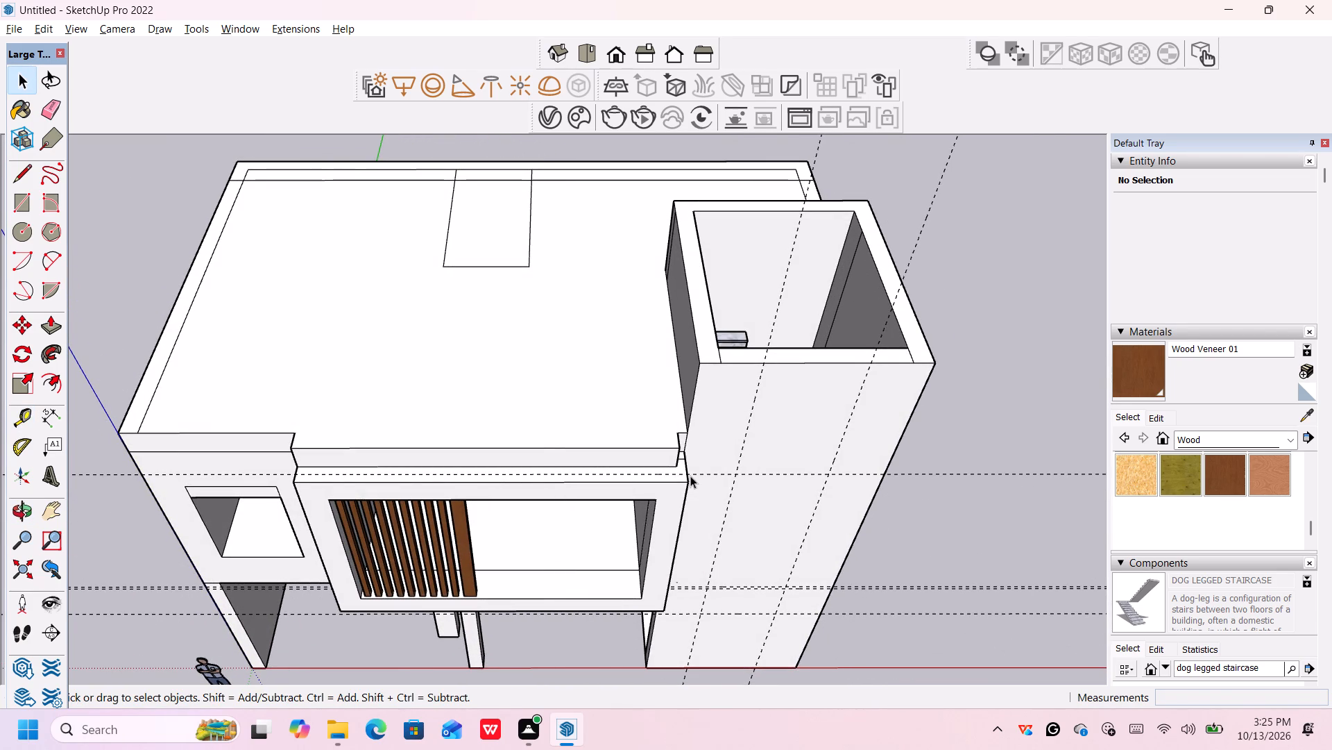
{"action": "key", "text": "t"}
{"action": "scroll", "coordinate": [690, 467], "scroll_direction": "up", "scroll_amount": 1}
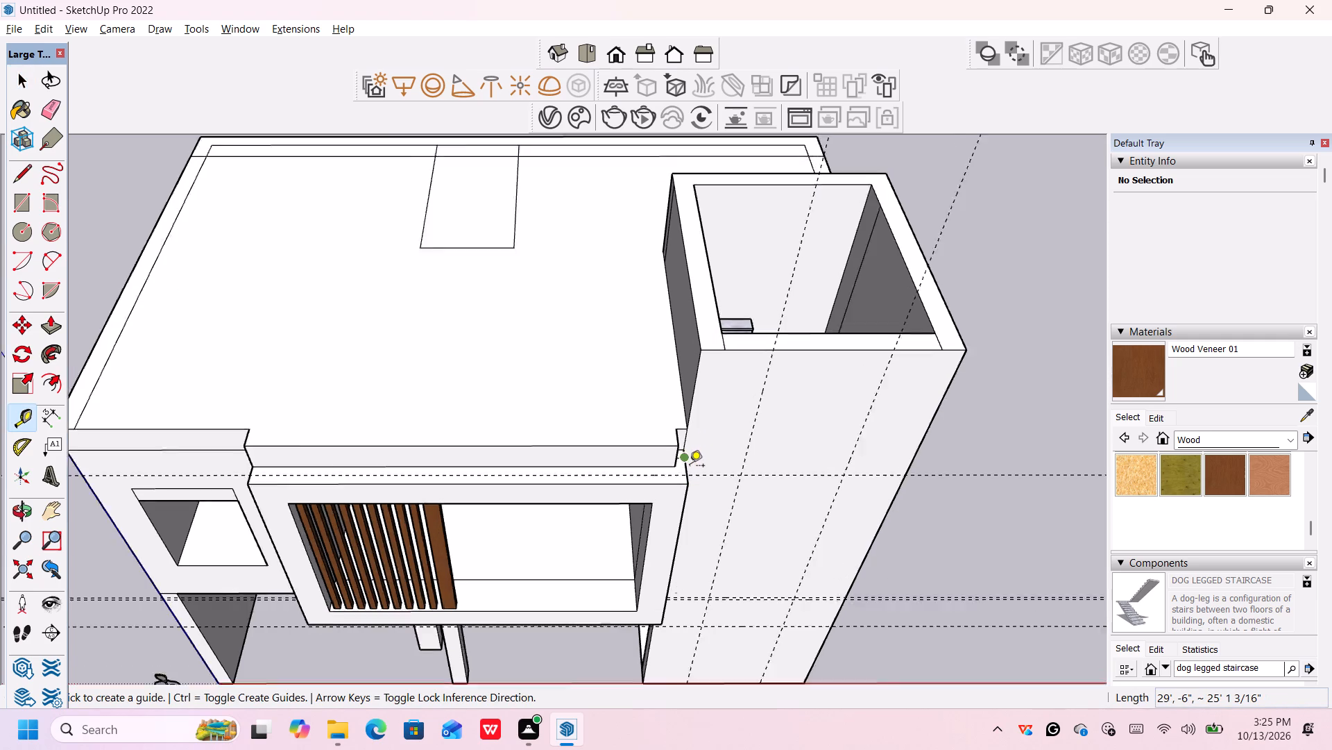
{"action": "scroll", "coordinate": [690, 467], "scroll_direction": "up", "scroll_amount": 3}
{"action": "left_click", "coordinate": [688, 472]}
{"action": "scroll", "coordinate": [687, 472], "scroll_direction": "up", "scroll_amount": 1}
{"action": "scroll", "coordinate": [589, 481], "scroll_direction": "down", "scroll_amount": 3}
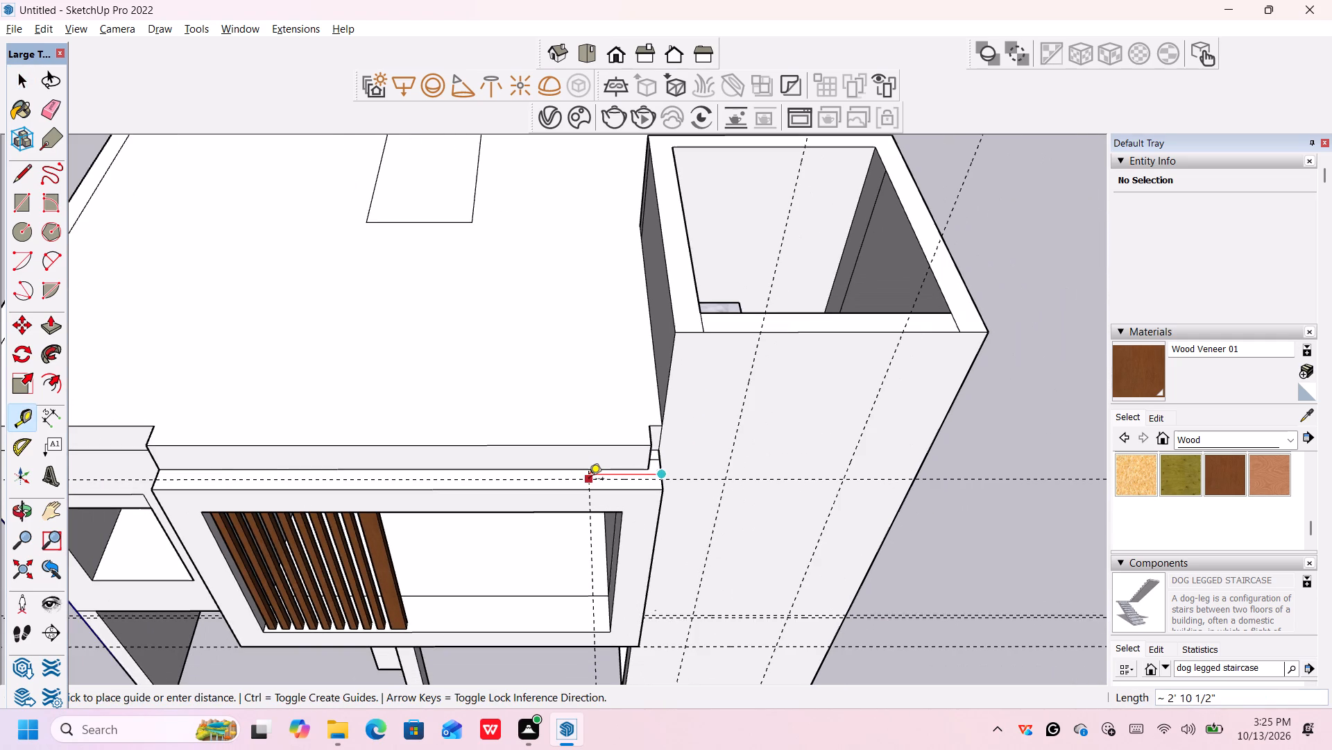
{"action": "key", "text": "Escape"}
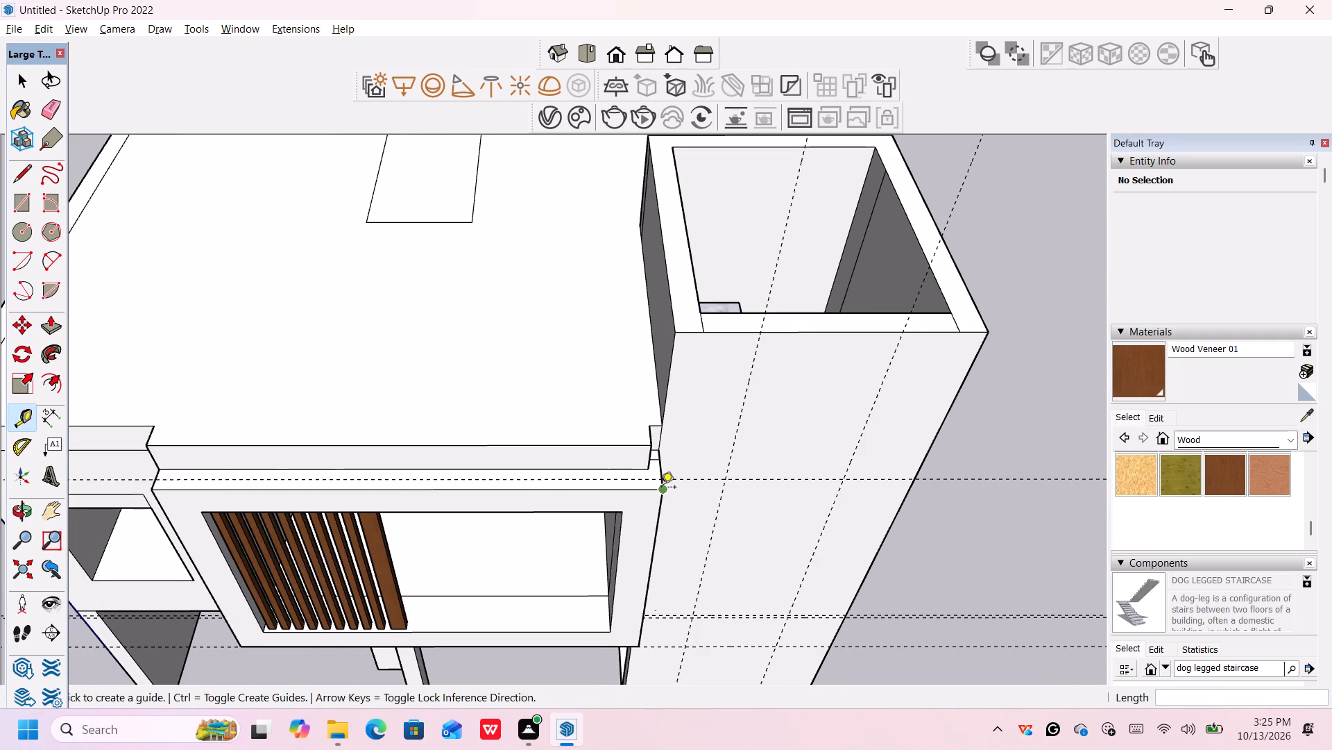
Place a guide across the balcony frame's top ledge, 9' in from its end edge beside the stair tower.
{"action": "scroll", "coordinate": [661, 488], "scroll_direction": "up", "scroll_amount": 13}
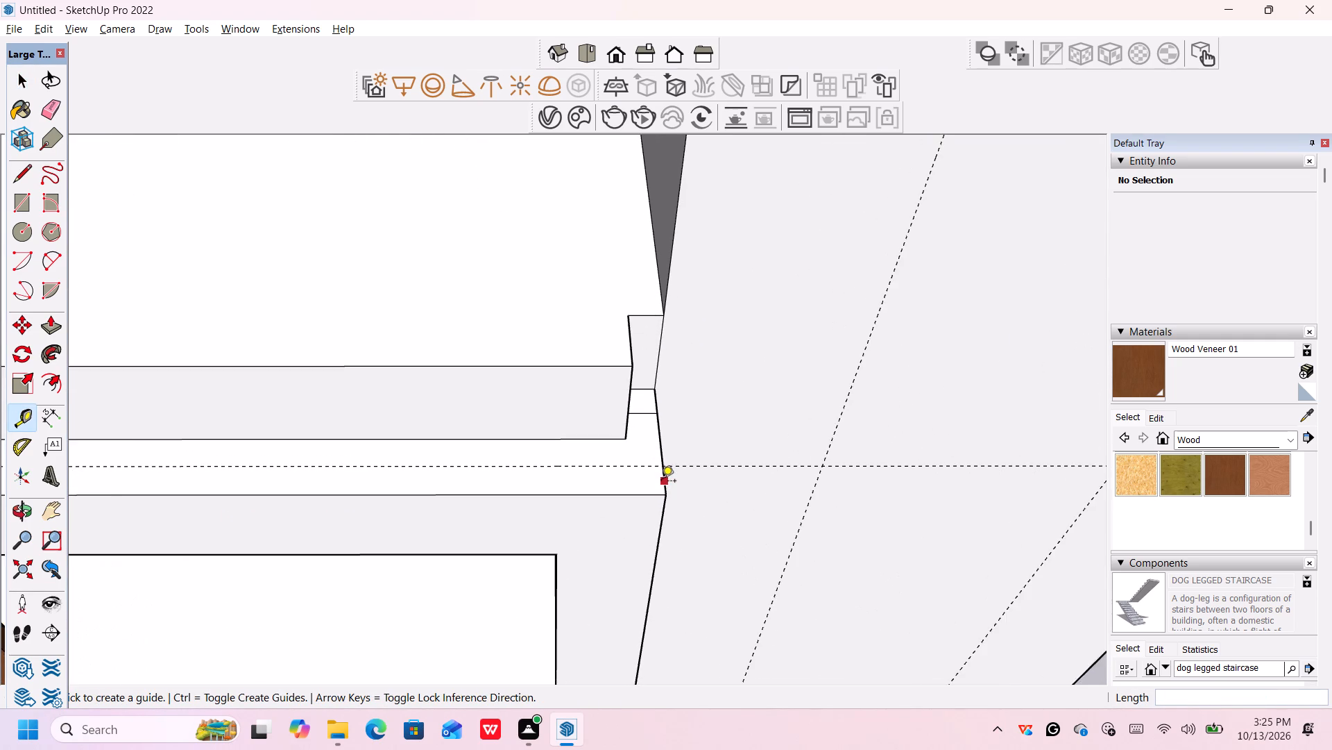
{"action": "scroll", "coordinate": [663, 479], "scroll_direction": "up", "scroll_amount": 2}
{"action": "left_click", "coordinate": [663, 478]}
{"action": "scroll", "coordinate": [563, 482], "scroll_direction": "down", "scroll_amount": 14}
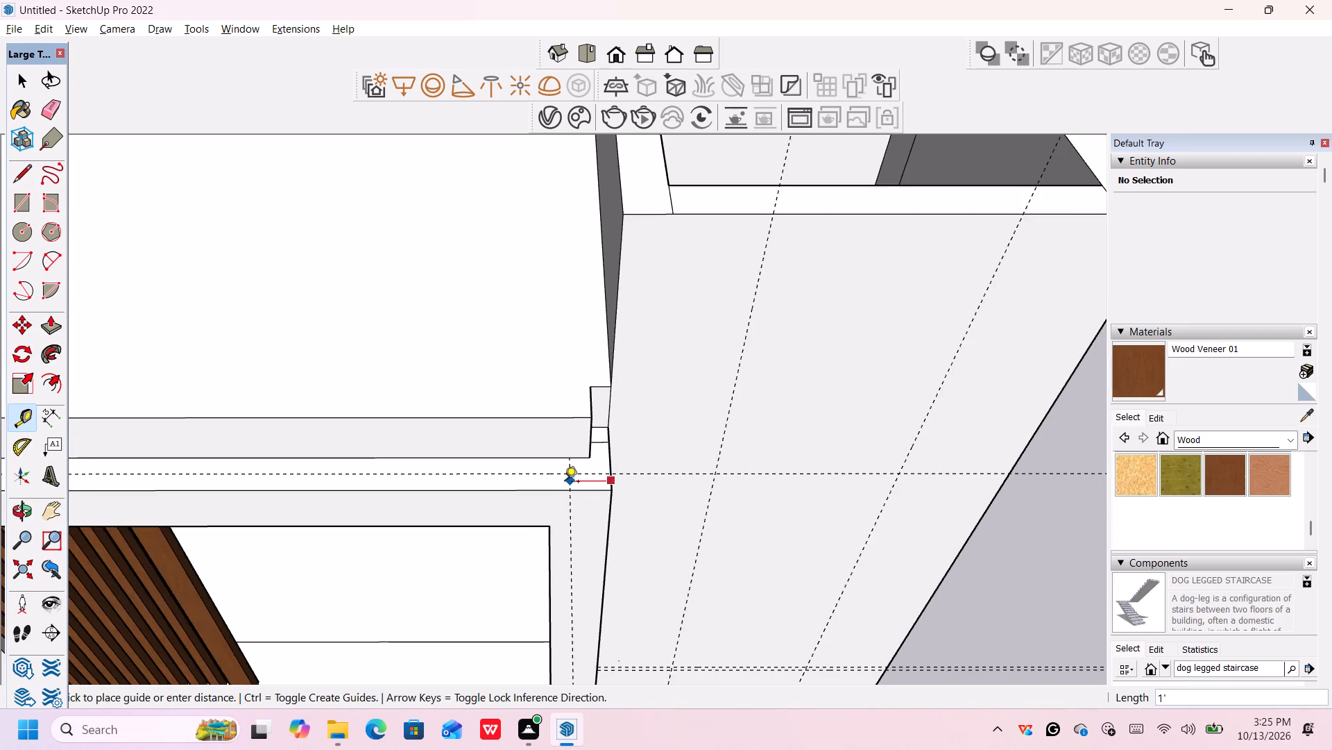
{"action": "scroll", "coordinate": [565, 483], "scroll_direction": "down", "scroll_amount": 12}
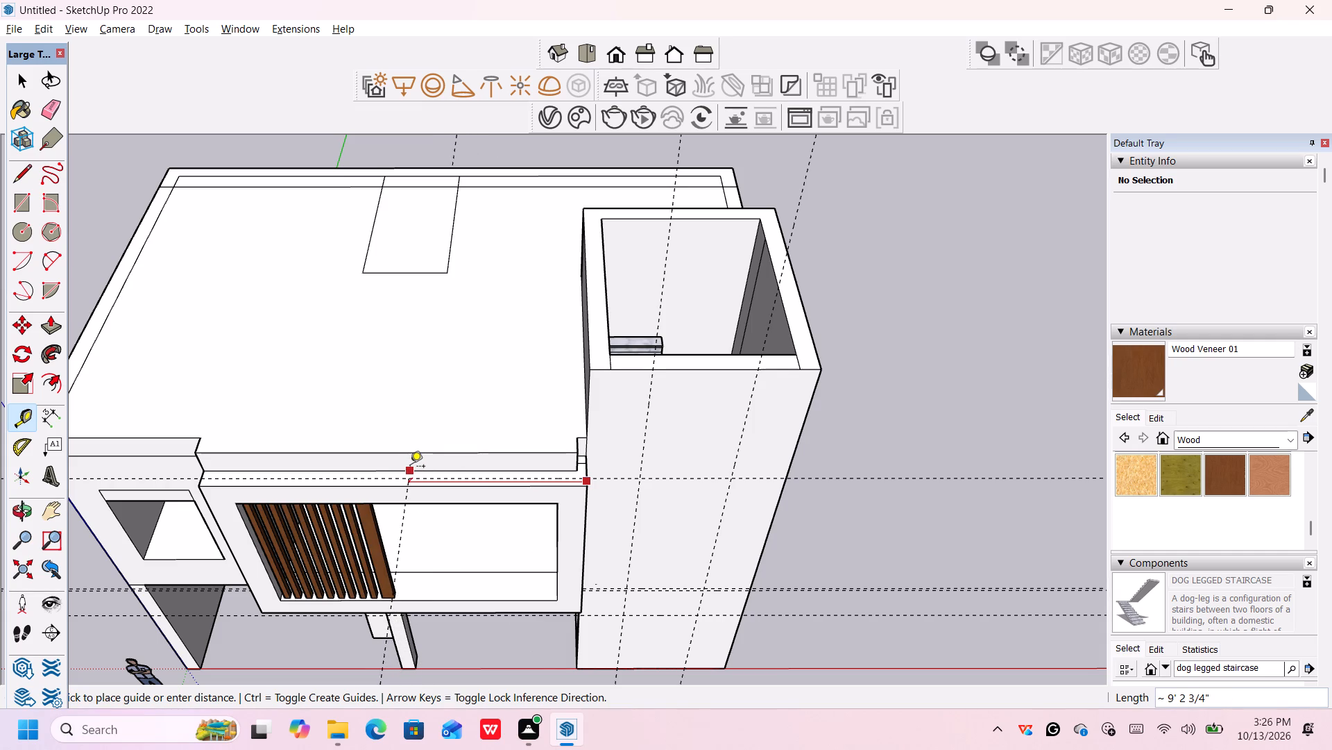
{"action": "type", "text": "9'"}
{"action": "key", "text": "Return"}
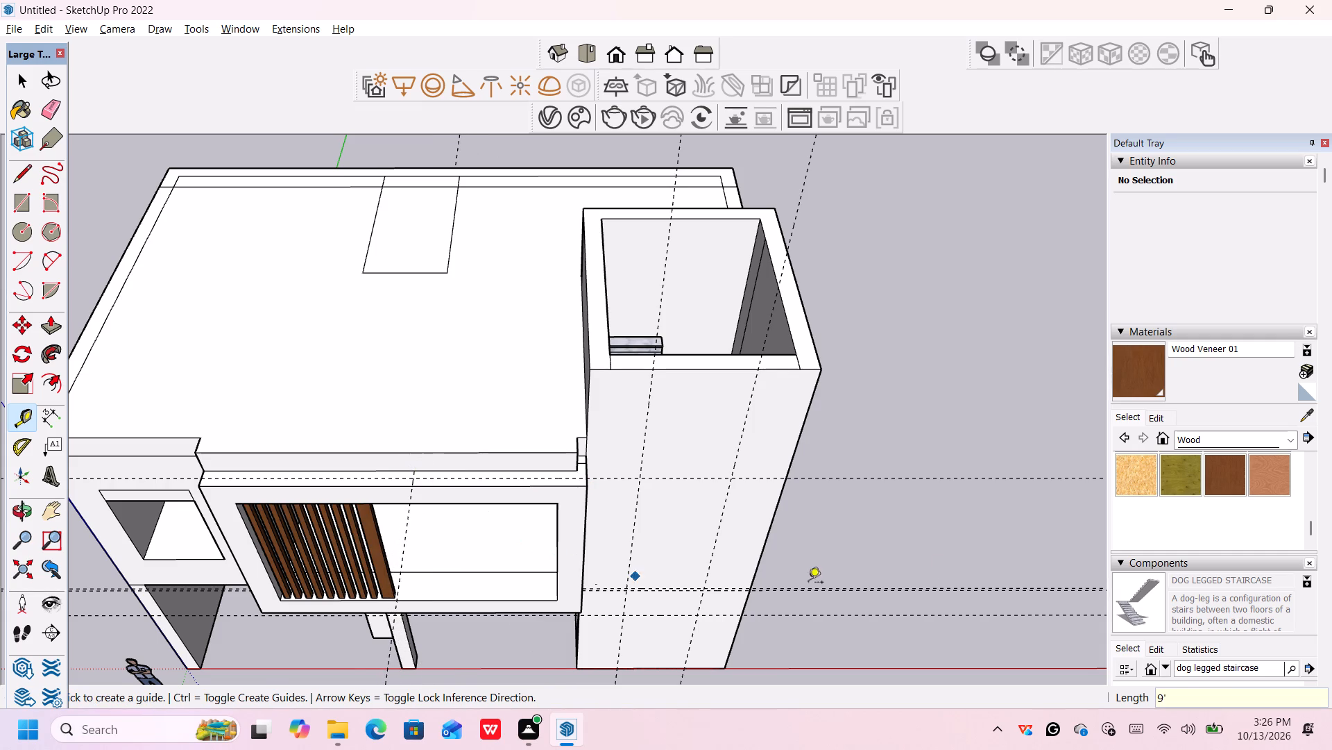
Examine the front facade and balcony to see how the guides line up with the slats and openings.
{"action": "middle_click_drag", "start_coordinate": [909, 687], "coordinate": [896, 617]}
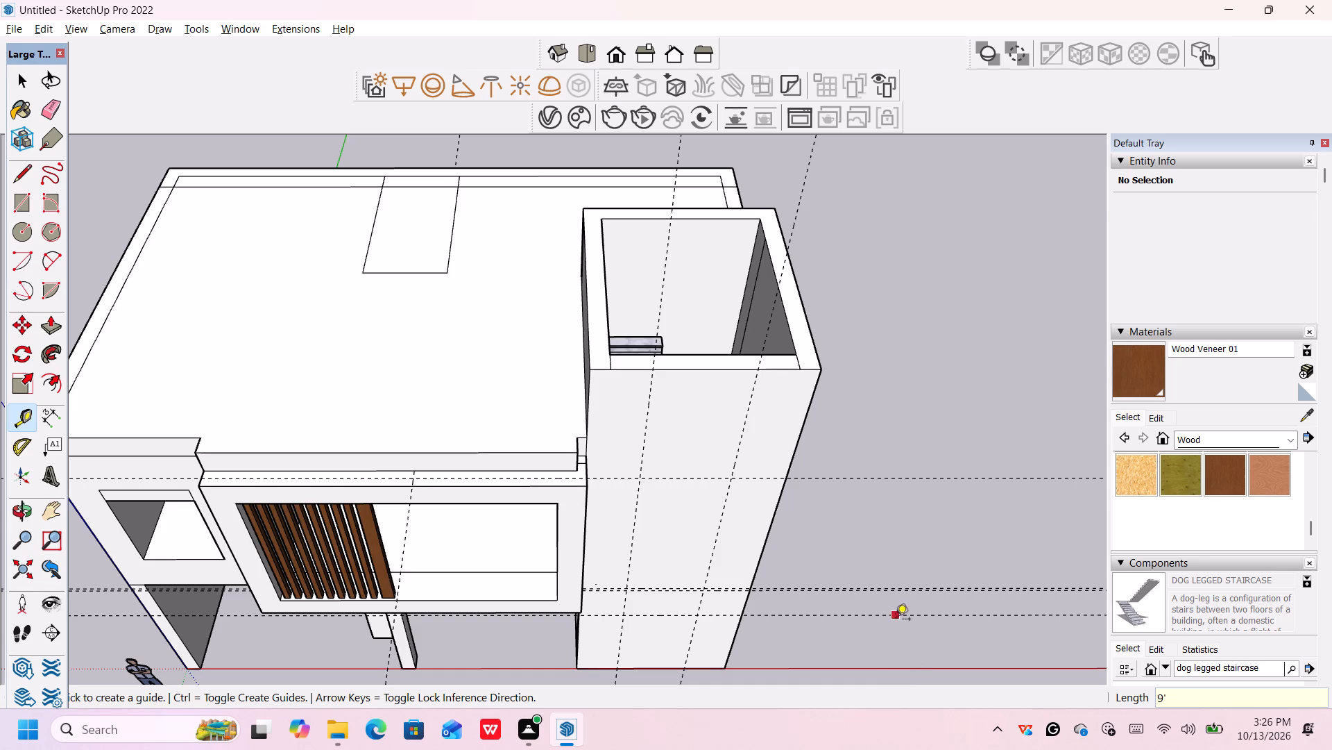
{"action": "middle_click_drag", "start_coordinate": [895, 651], "coordinate": [887, 539], "text": "shift"}
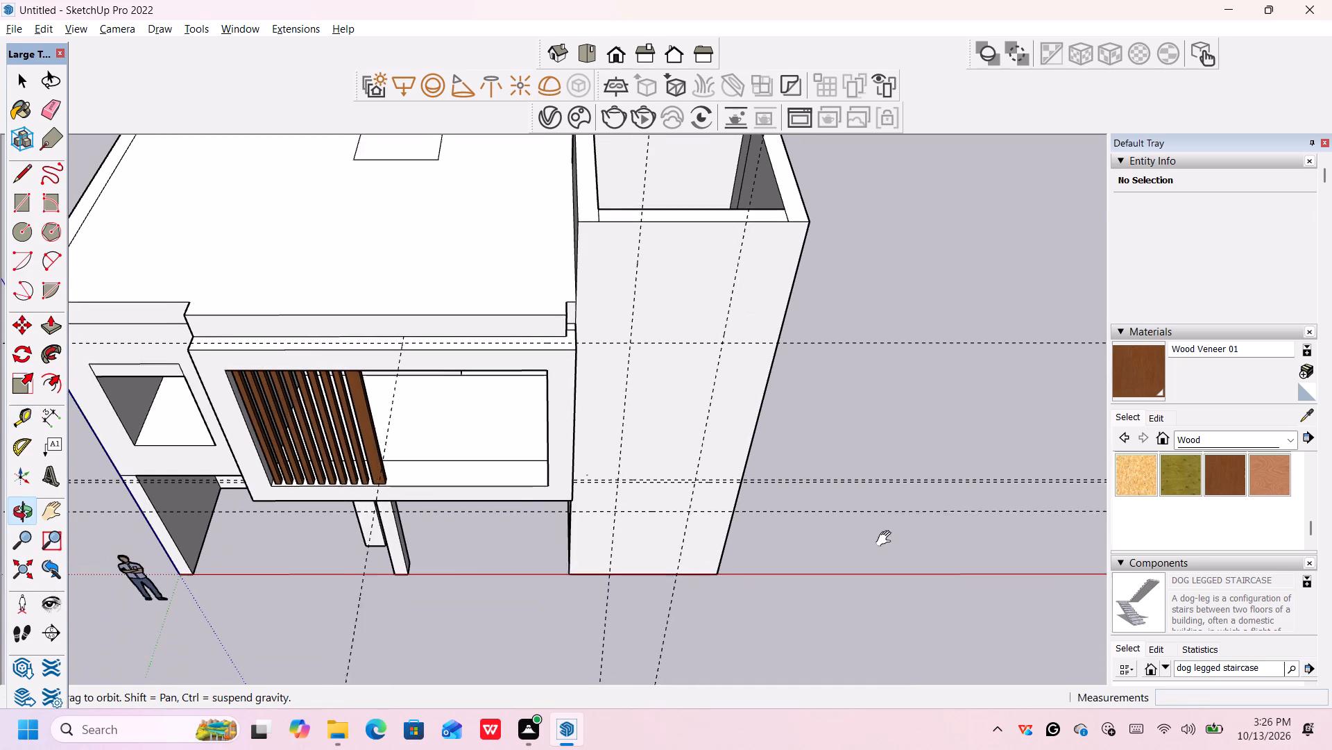
{"action": "middle_click_drag", "start_coordinate": [887, 539], "coordinate": [889, 542], "text": "shift"}
{"action": "middle_click_drag", "start_coordinate": [893, 583], "coordinate": [896, 395]}
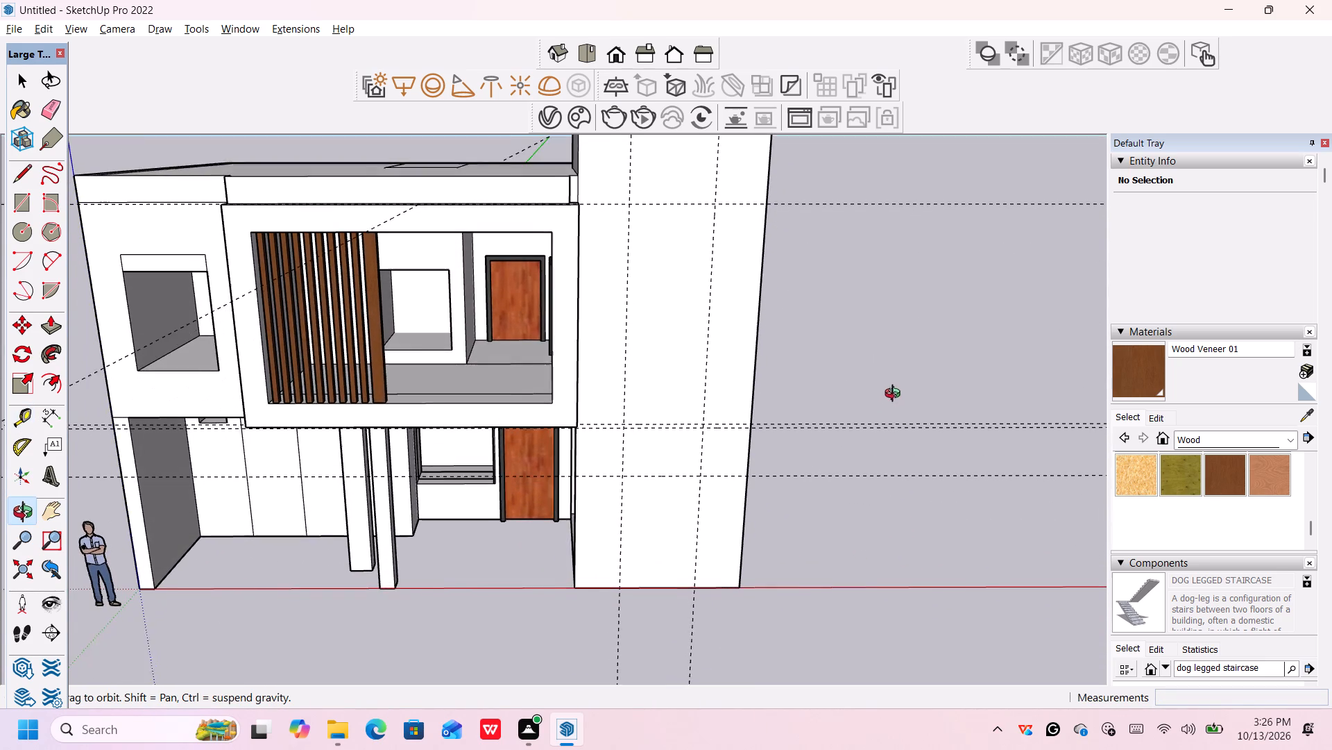
{"action": "middle_click_drag", "start_coordinate": [896, 395], "coordinate": [898, 394]}
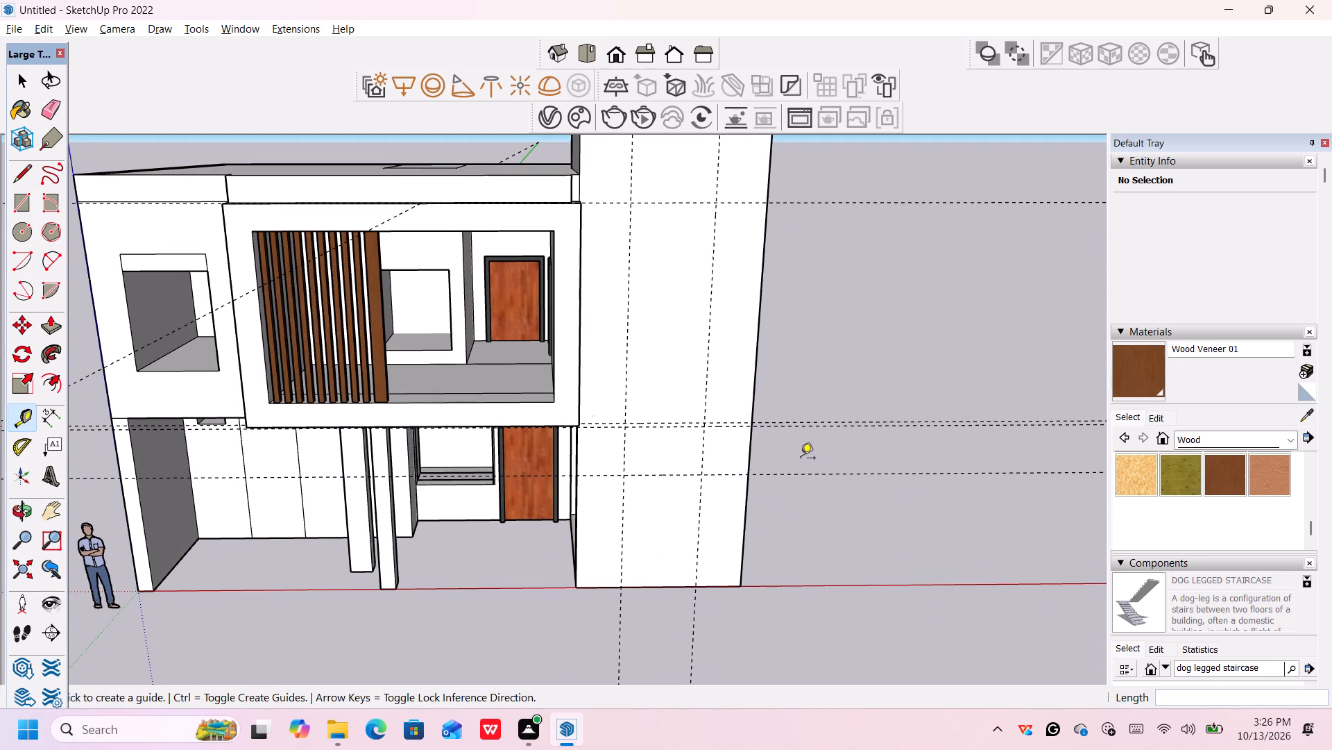
{"action": "scroll", "coordinate": [442, 306], "scroll_direction": "up", "scroll_amount": 2}
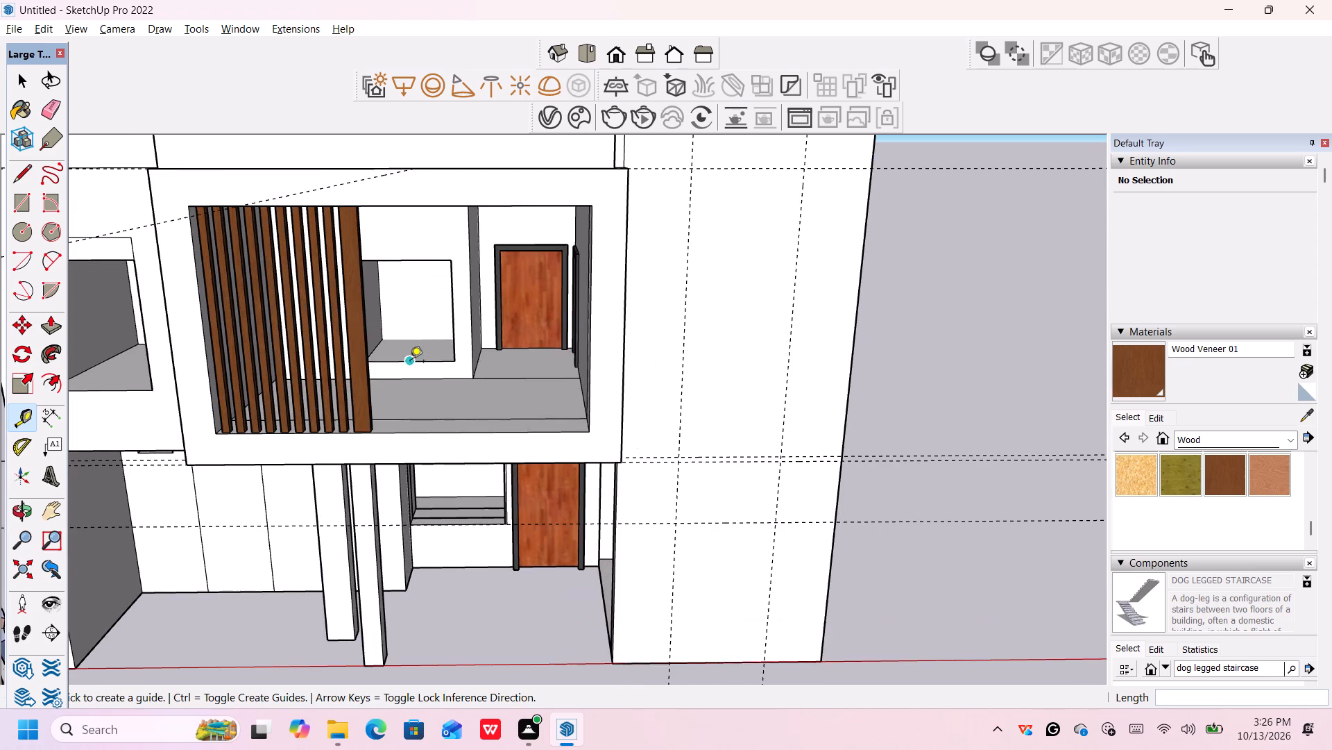
{"action": "middle_click_drag", "start_coordinate": [415, 364], "coordinate": [430, 356]}
{"action": "scroll", "coordinate": [434, 351], "scroll_direction": "down", "scroll_amount": 11}
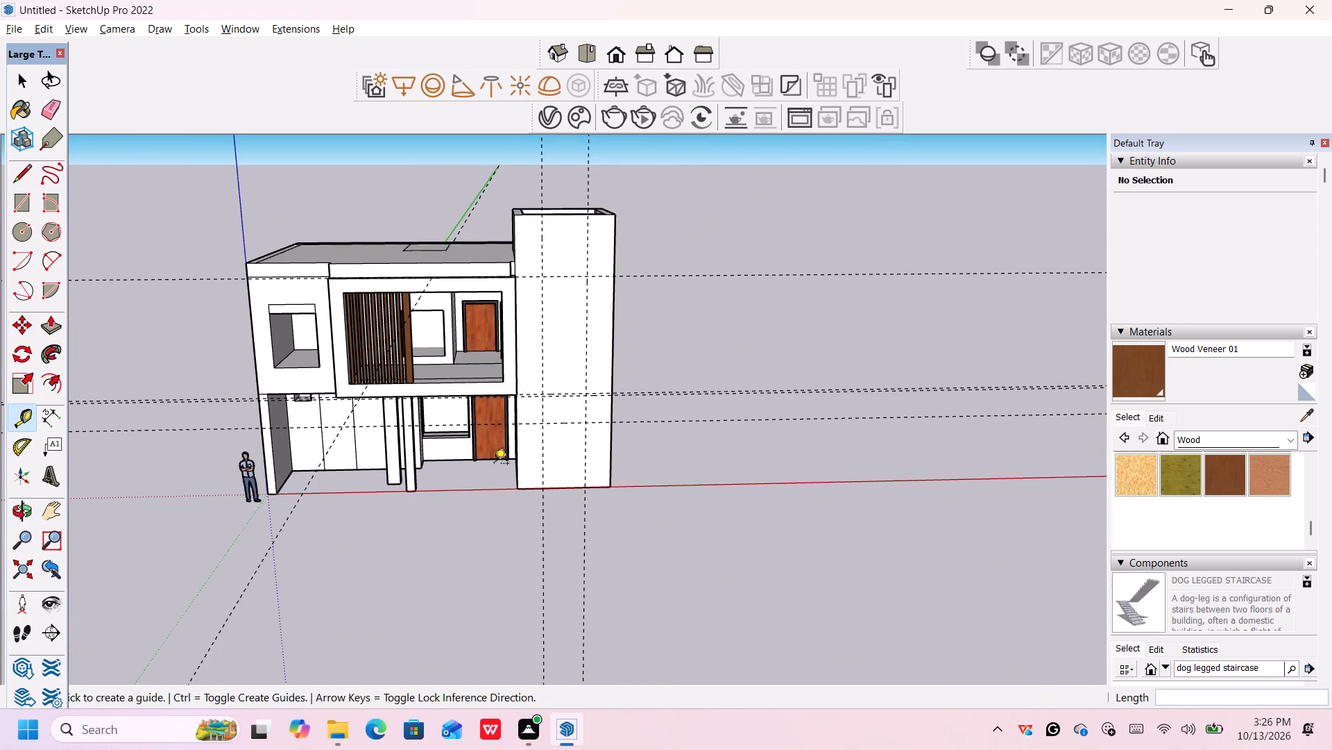
Place a guide across the balcony frame's top ledge, 2' from the existing cross guide toward the stair tower.
{"action": "middle_click_drag", "start_coordinate": [744, 347], "coordinate": [726, 580]}
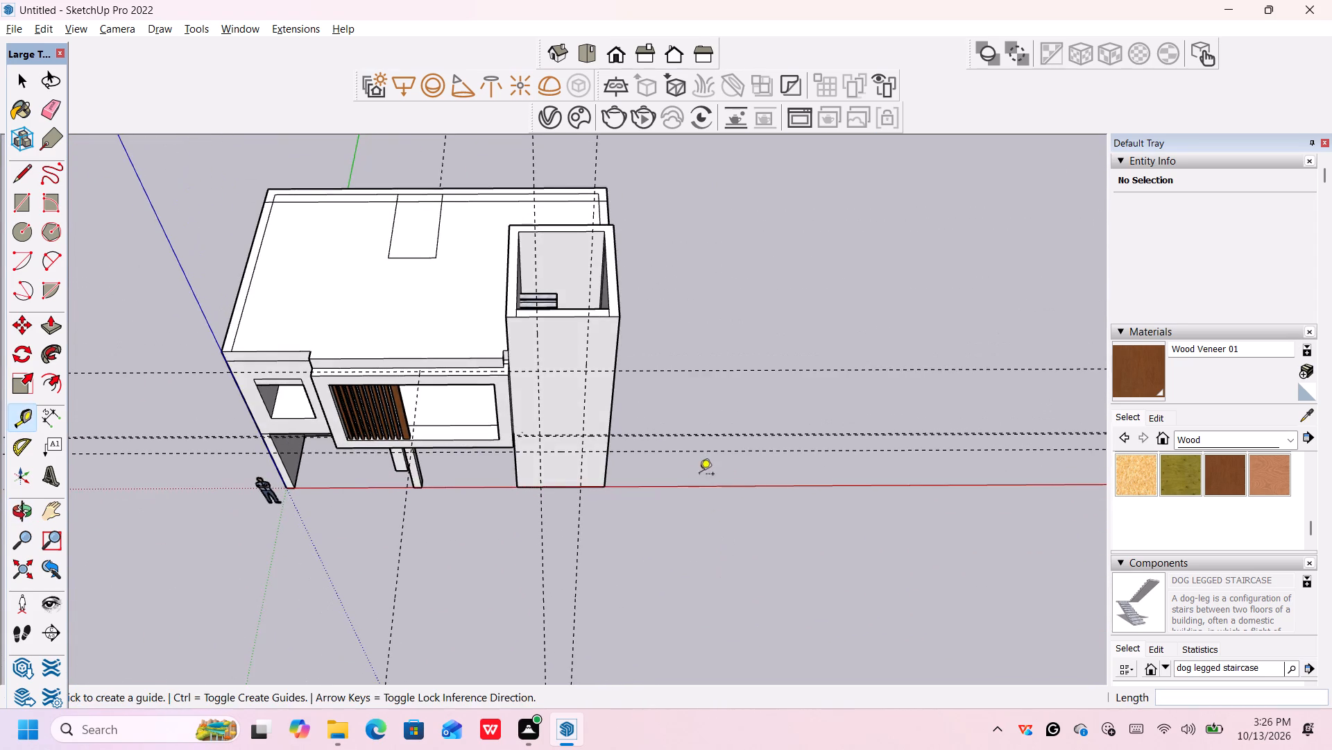
{"action": "middle_click_drag", "start_coordinate": [699, 476], "coordinate": [724, 573]}
{"action": "scroll", "coordinate": [724, 575], "scroll_direction": "up", "scroll_amount": 1}
{"action": "scroll", "coordinate": [390, 449], "scroll_direction": "up", "scroll_amount": 10}
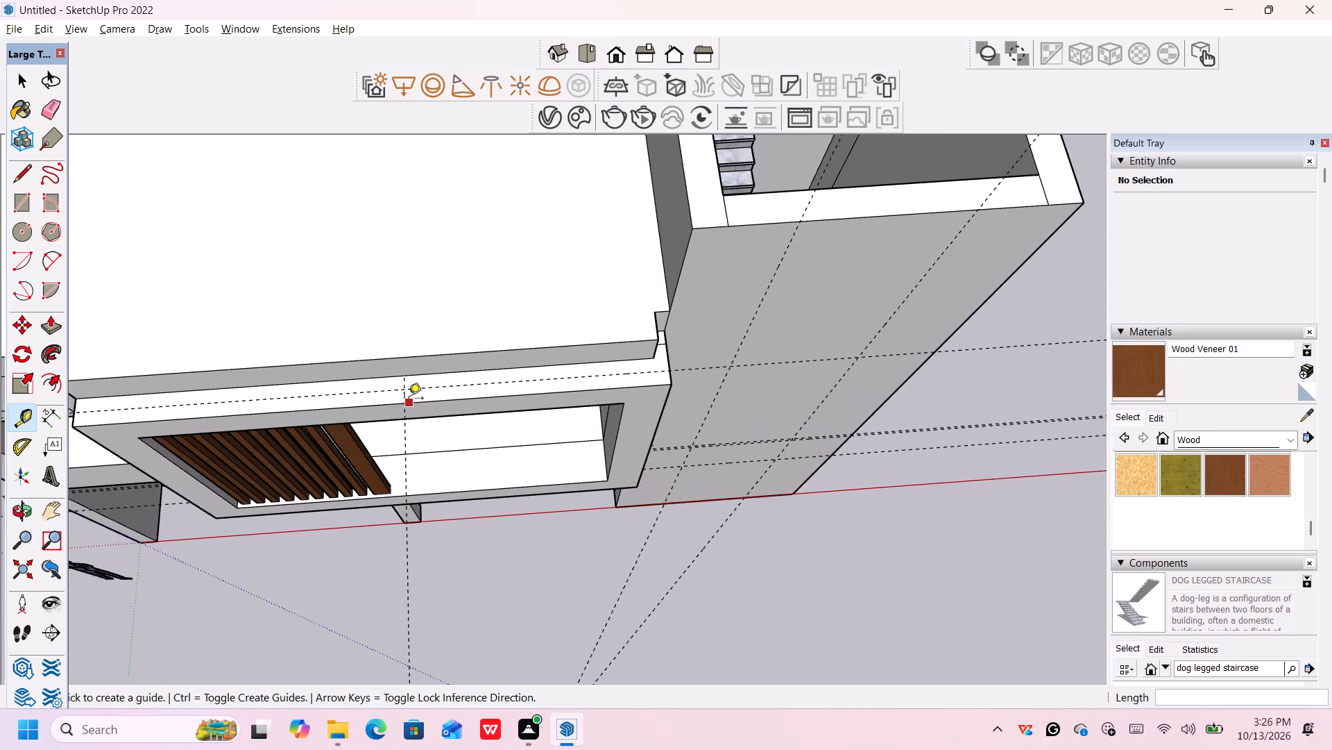
{"action": "scroll", "coordinate": [407, 392], "scroll_direction": "up", "scroll_amount": 6}
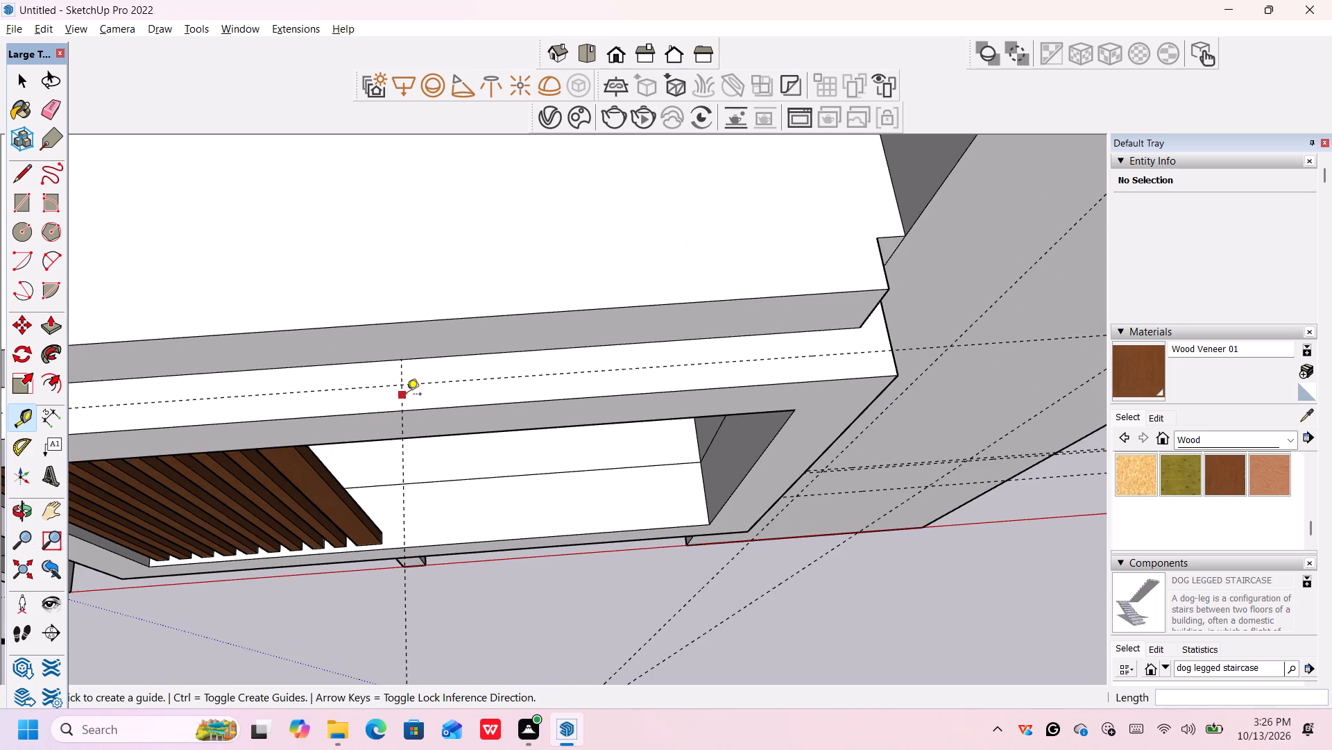
{"action": "left_click", "coordinate": [405, 395]}
{"action": "scroll", "coordinate": [527, 405], "scroll_direction": "down", "scroll_amount": 3}
{"action": "scroll", "coordinate": [527, 405], "scroll_direction": "up", "scroll_amount": 1}
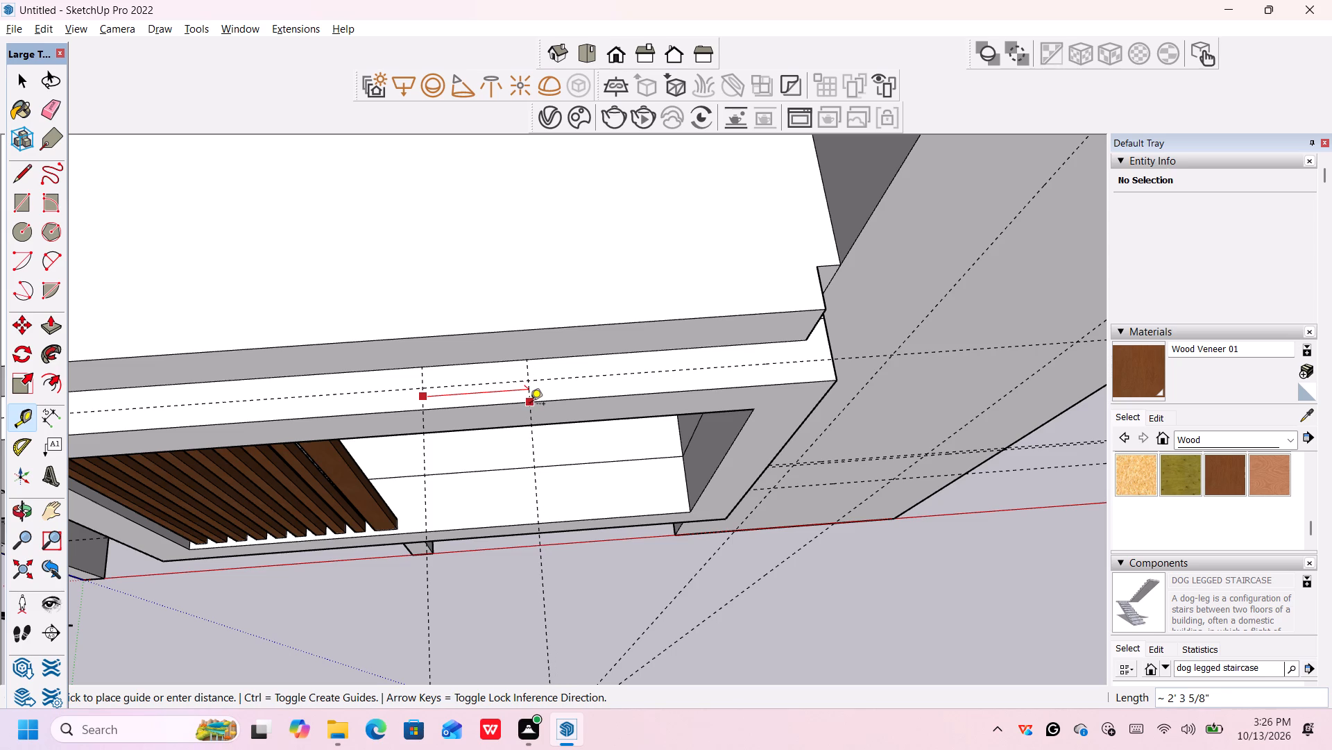
{"action": "key", "text": "2"}
{"action": "key", "text": "apostrophe"}
{"action": "key", "text": "Return"}
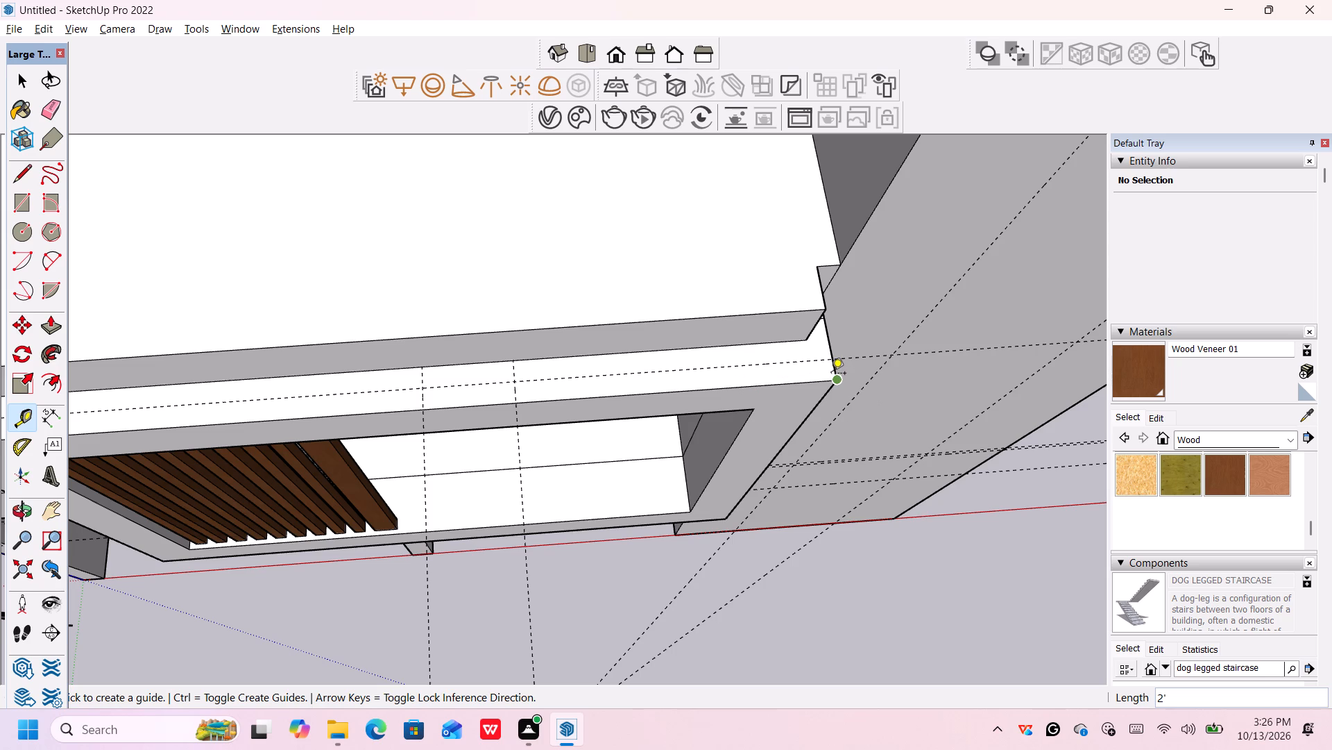
{"action": "key", "text": "space"}
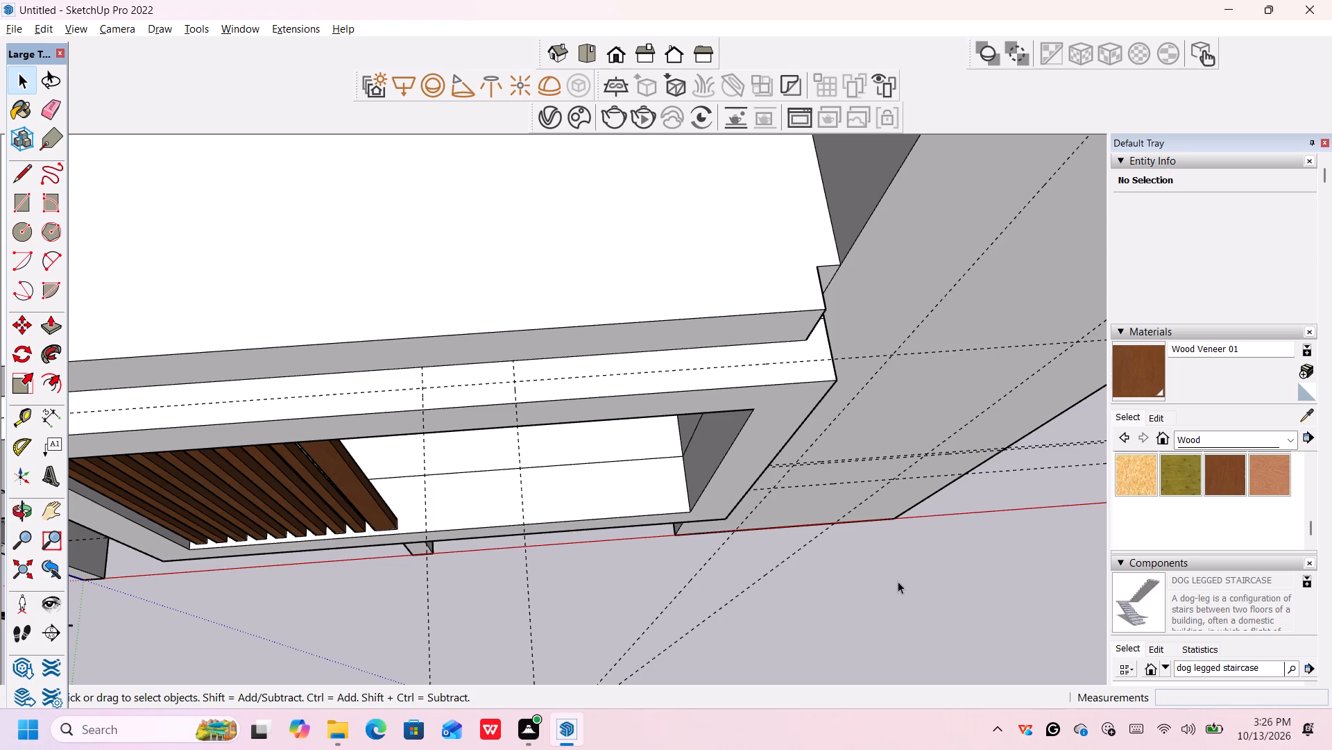
Outline a strip on the balcony ledge with a 9' line from the stair-tower end along the guide and a 6" return to the parapet.
{"action": "key", "text": "p"}
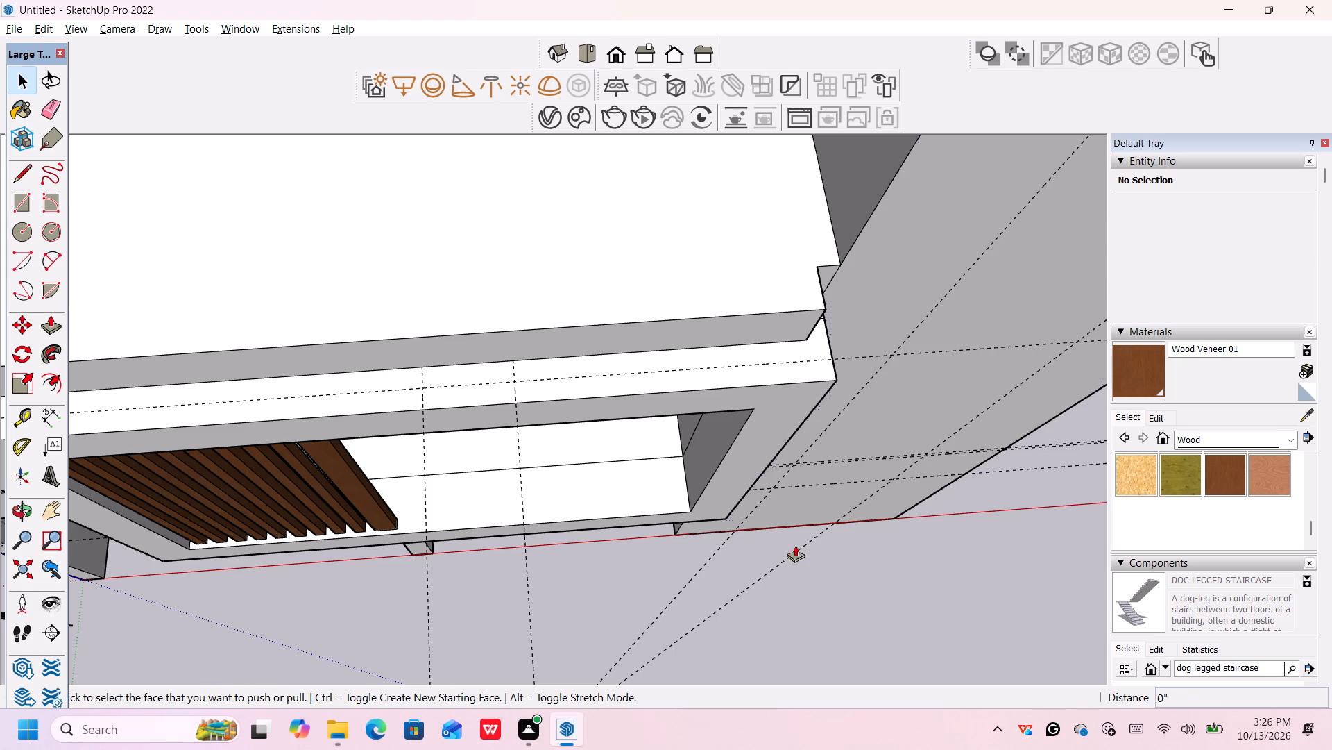
{"action": "scroll", "coordinate": [816, 347], "scroll_direction": "up", "scroll_amount": 2}
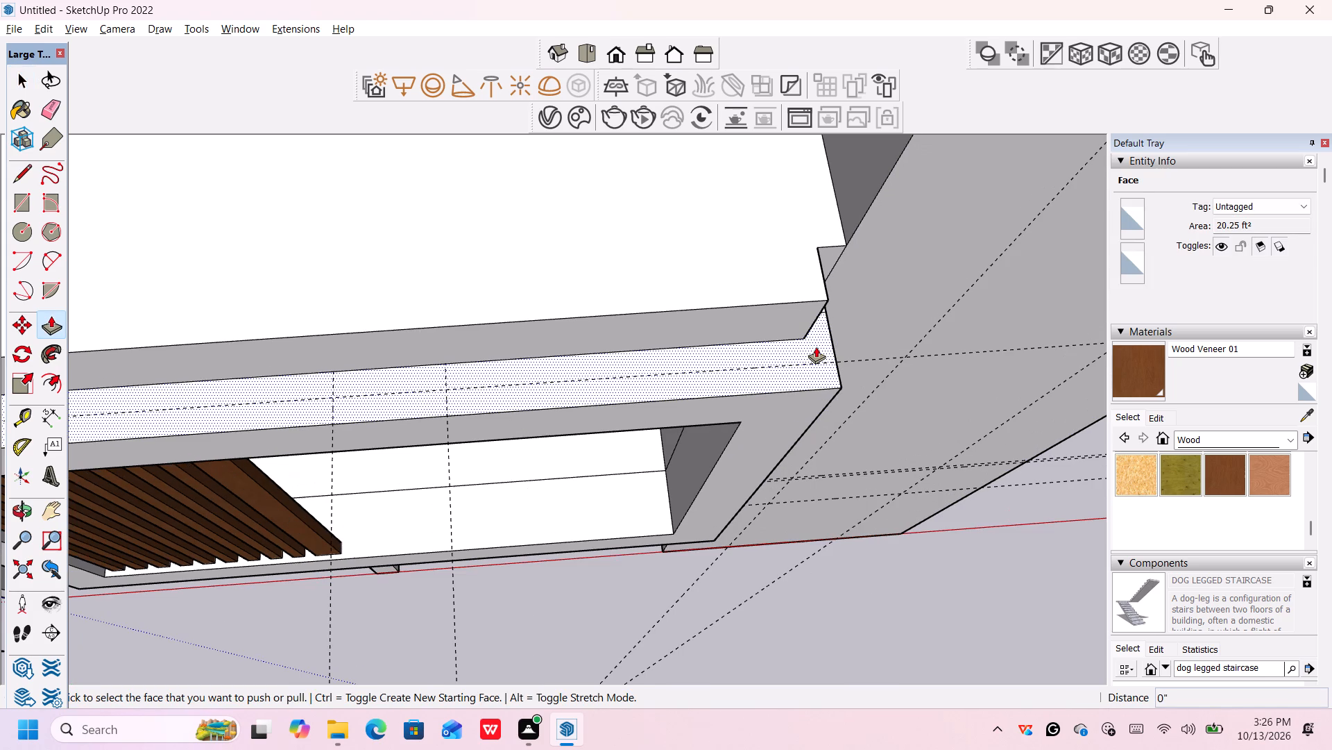
{"action": "key", "text": "space"}
{"action": "key", "text": "l"}
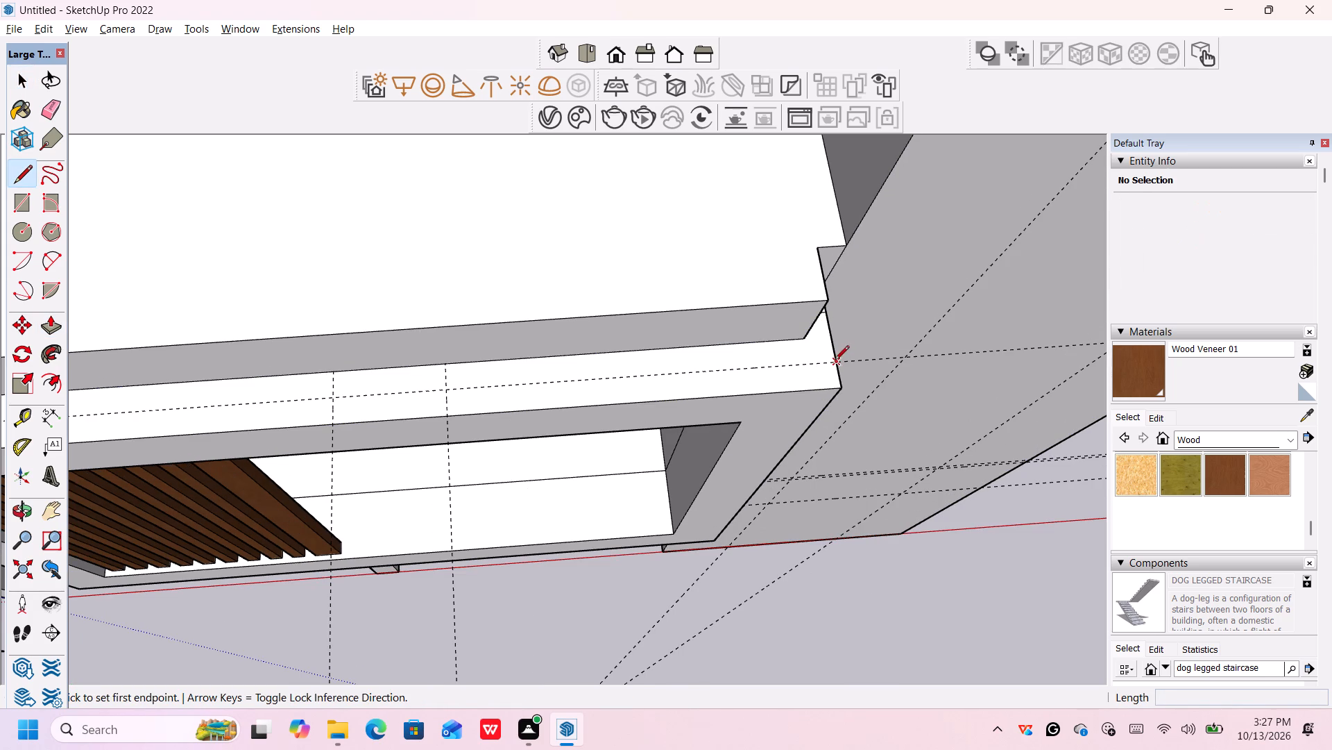
{"action": "left_click", "coordinate": [835, 361]}
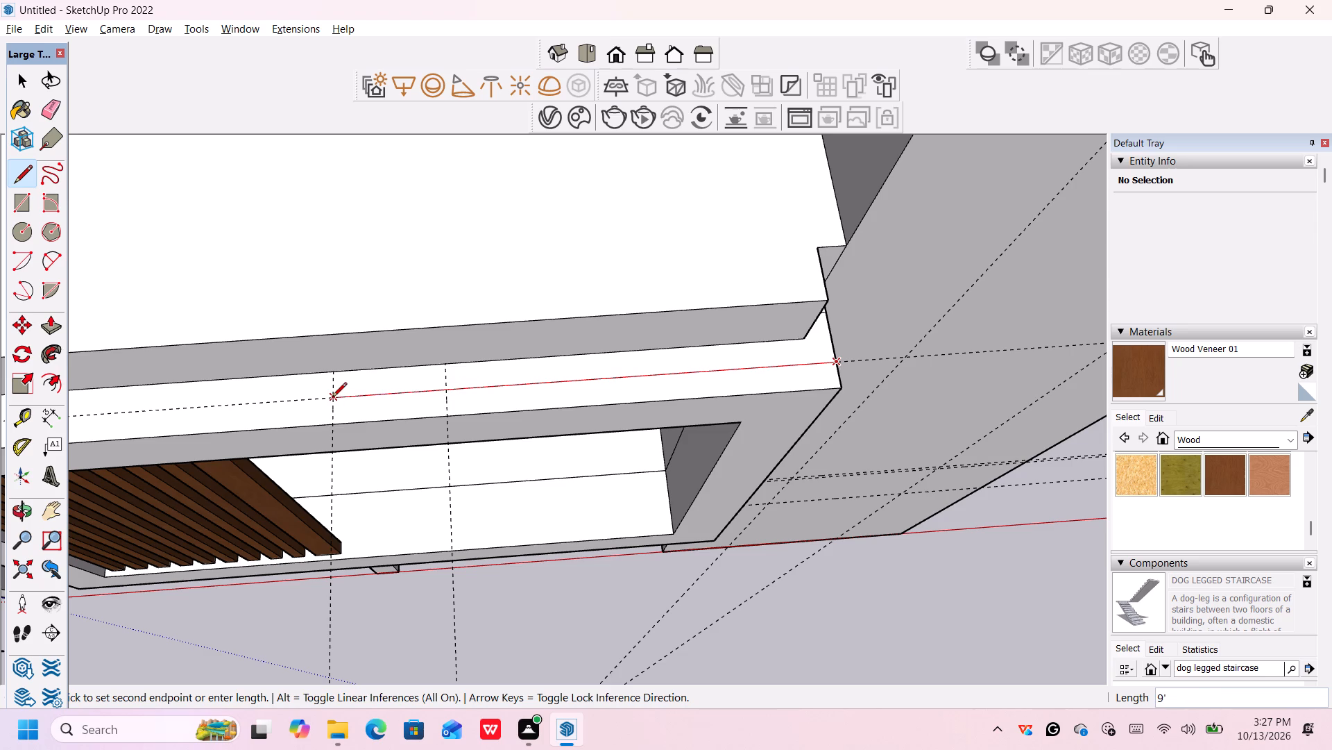
{"action": "left_click", "coordinate": [332, 398]}
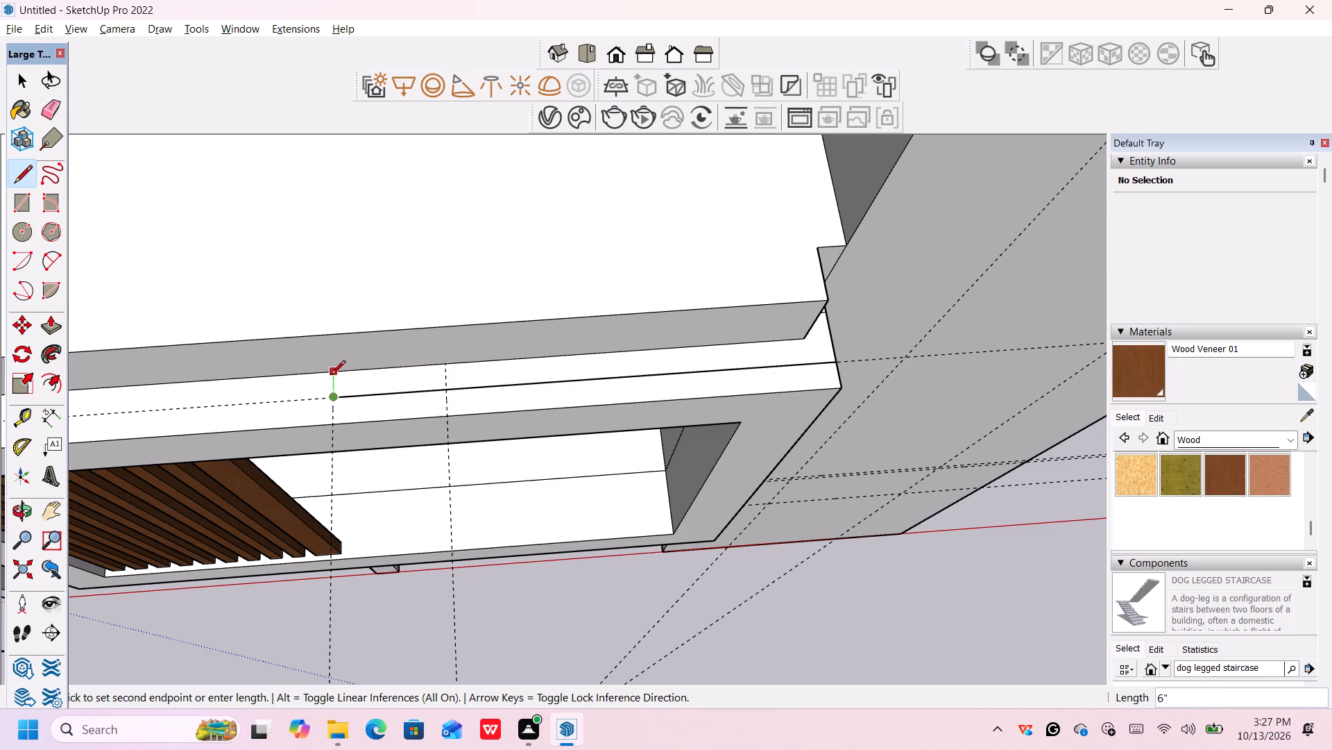
{"action": "left_click", "coordinate": [331, 376]}
{"action": "key", "text": "space"}
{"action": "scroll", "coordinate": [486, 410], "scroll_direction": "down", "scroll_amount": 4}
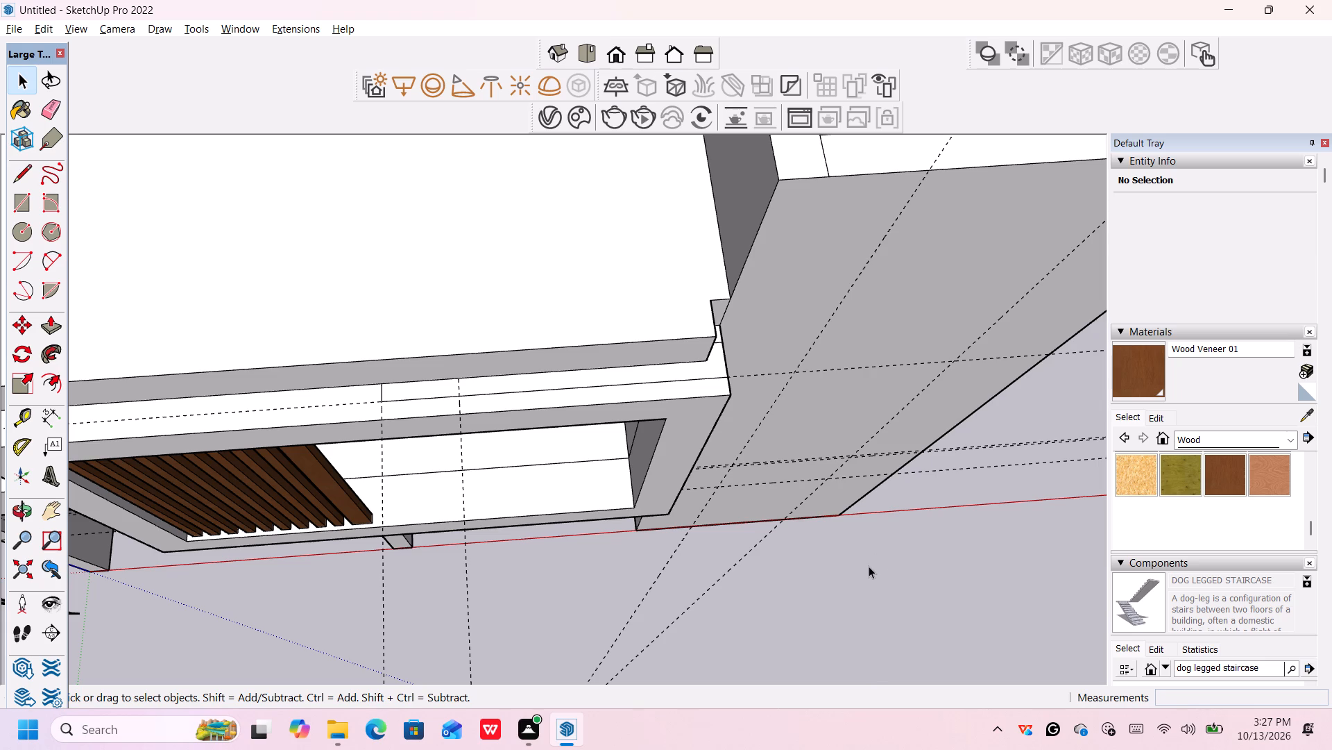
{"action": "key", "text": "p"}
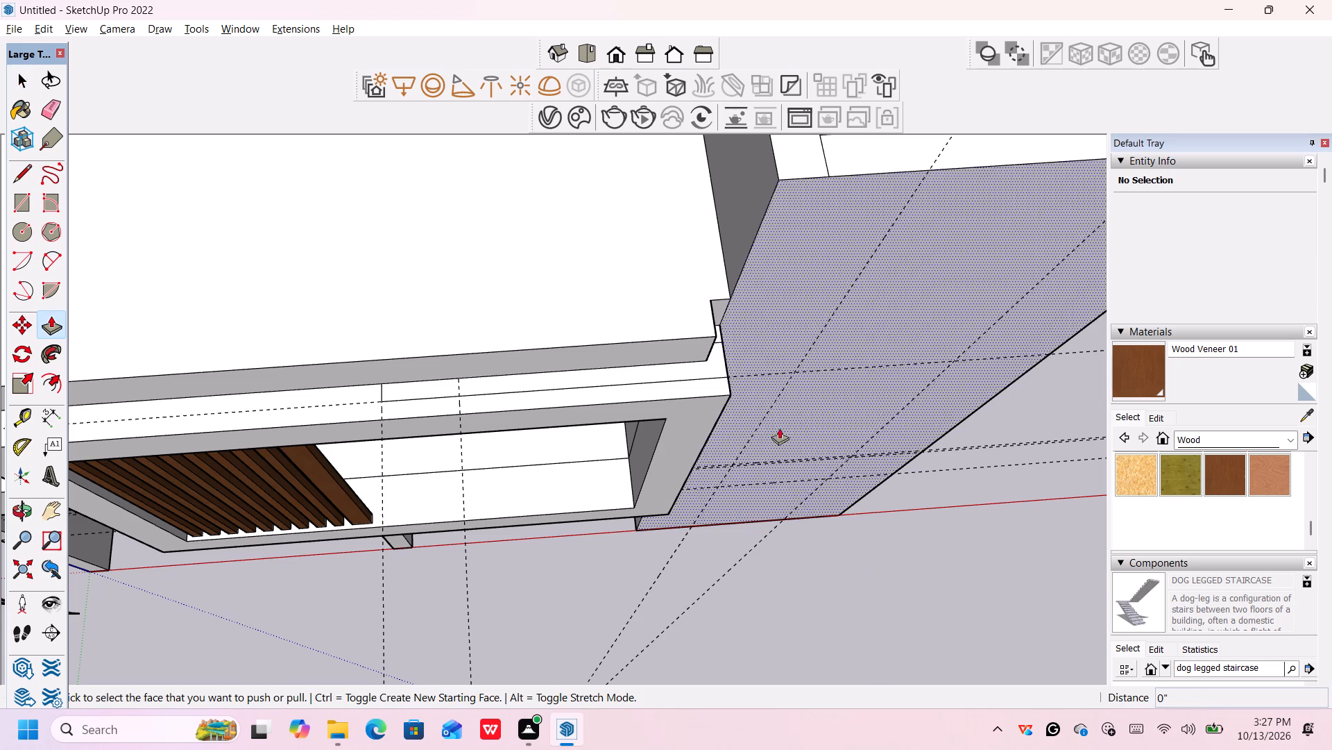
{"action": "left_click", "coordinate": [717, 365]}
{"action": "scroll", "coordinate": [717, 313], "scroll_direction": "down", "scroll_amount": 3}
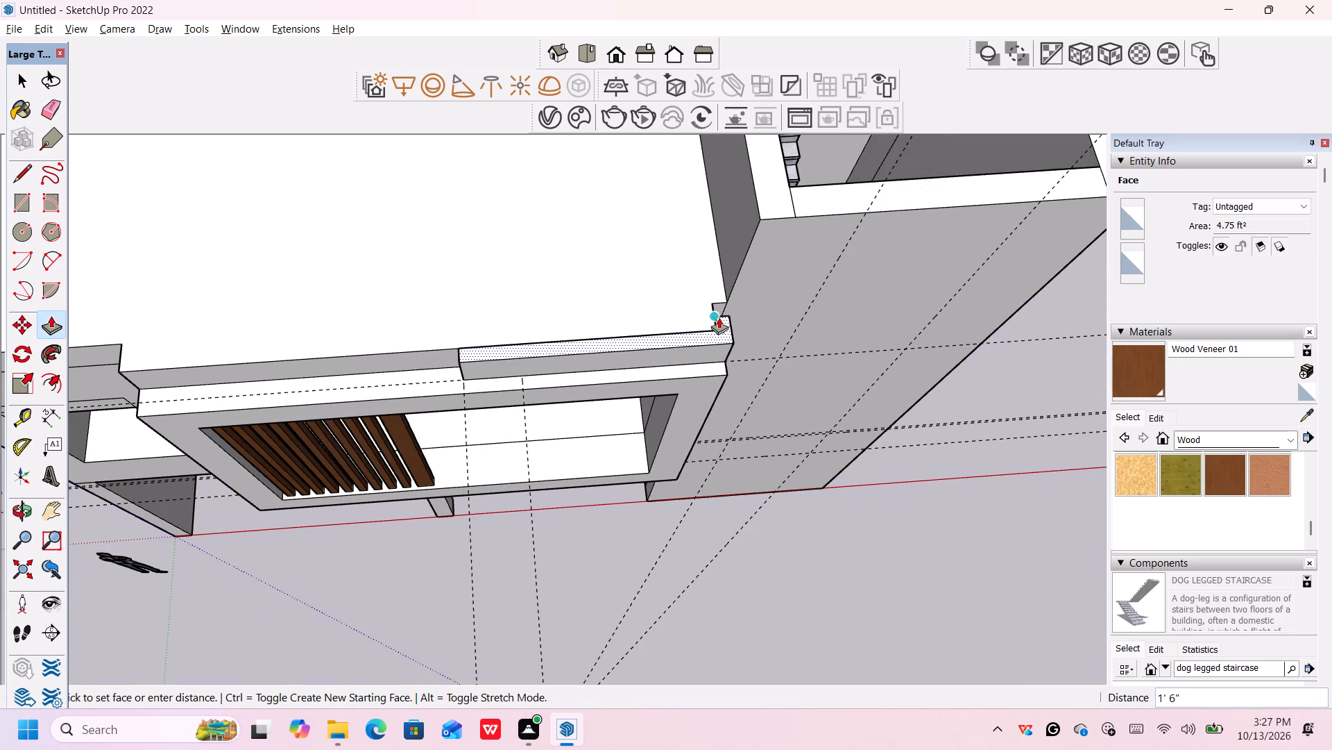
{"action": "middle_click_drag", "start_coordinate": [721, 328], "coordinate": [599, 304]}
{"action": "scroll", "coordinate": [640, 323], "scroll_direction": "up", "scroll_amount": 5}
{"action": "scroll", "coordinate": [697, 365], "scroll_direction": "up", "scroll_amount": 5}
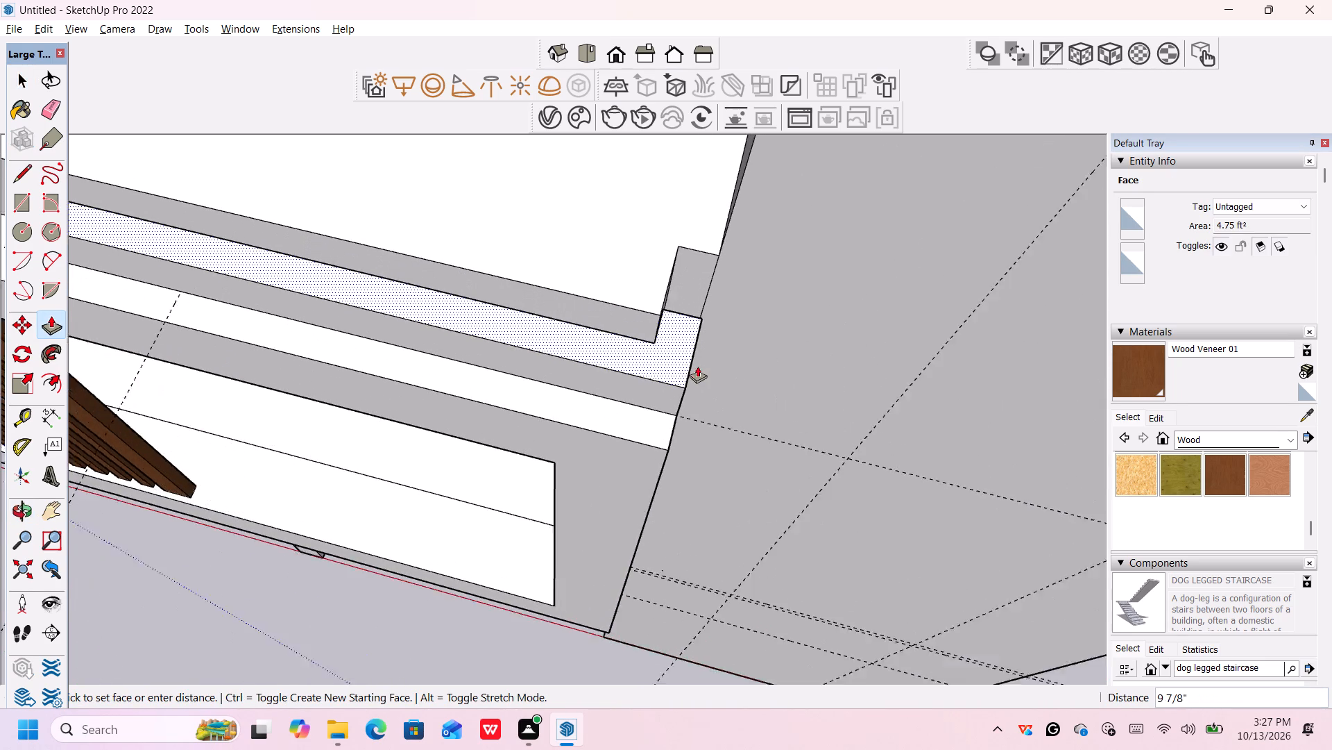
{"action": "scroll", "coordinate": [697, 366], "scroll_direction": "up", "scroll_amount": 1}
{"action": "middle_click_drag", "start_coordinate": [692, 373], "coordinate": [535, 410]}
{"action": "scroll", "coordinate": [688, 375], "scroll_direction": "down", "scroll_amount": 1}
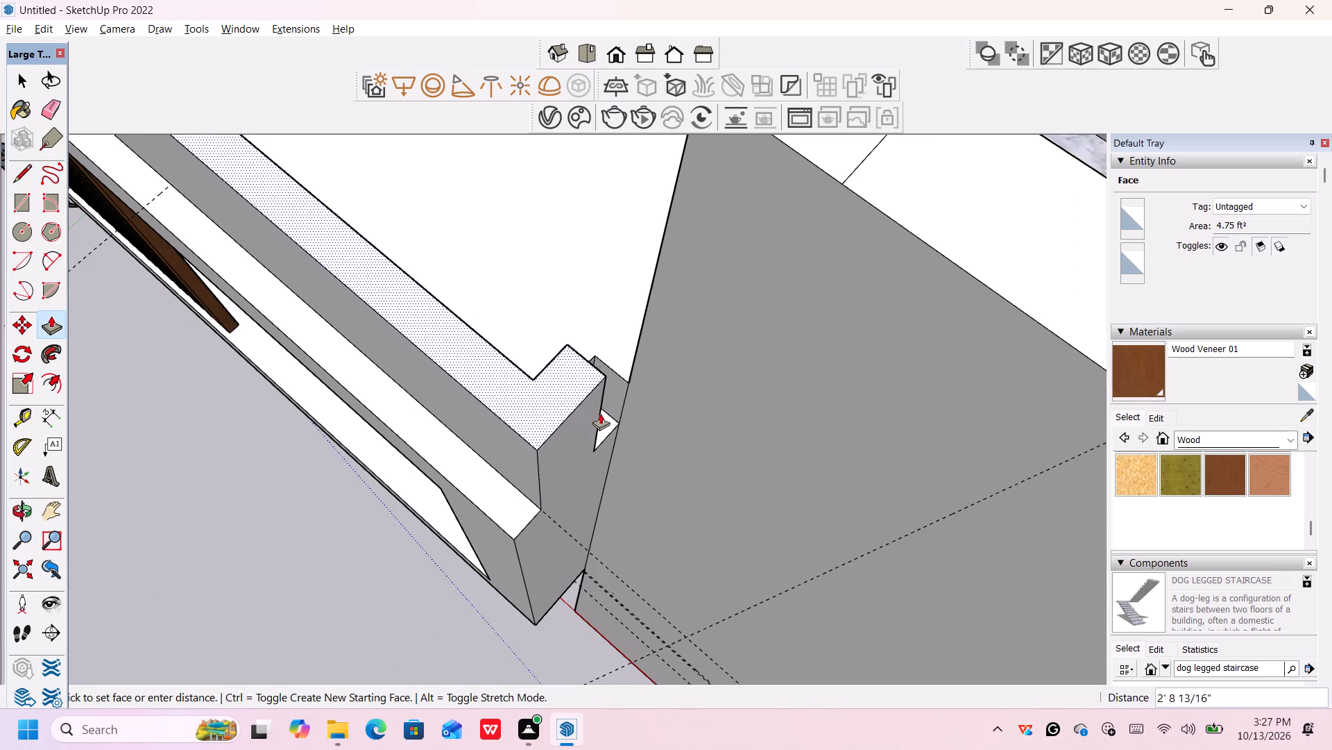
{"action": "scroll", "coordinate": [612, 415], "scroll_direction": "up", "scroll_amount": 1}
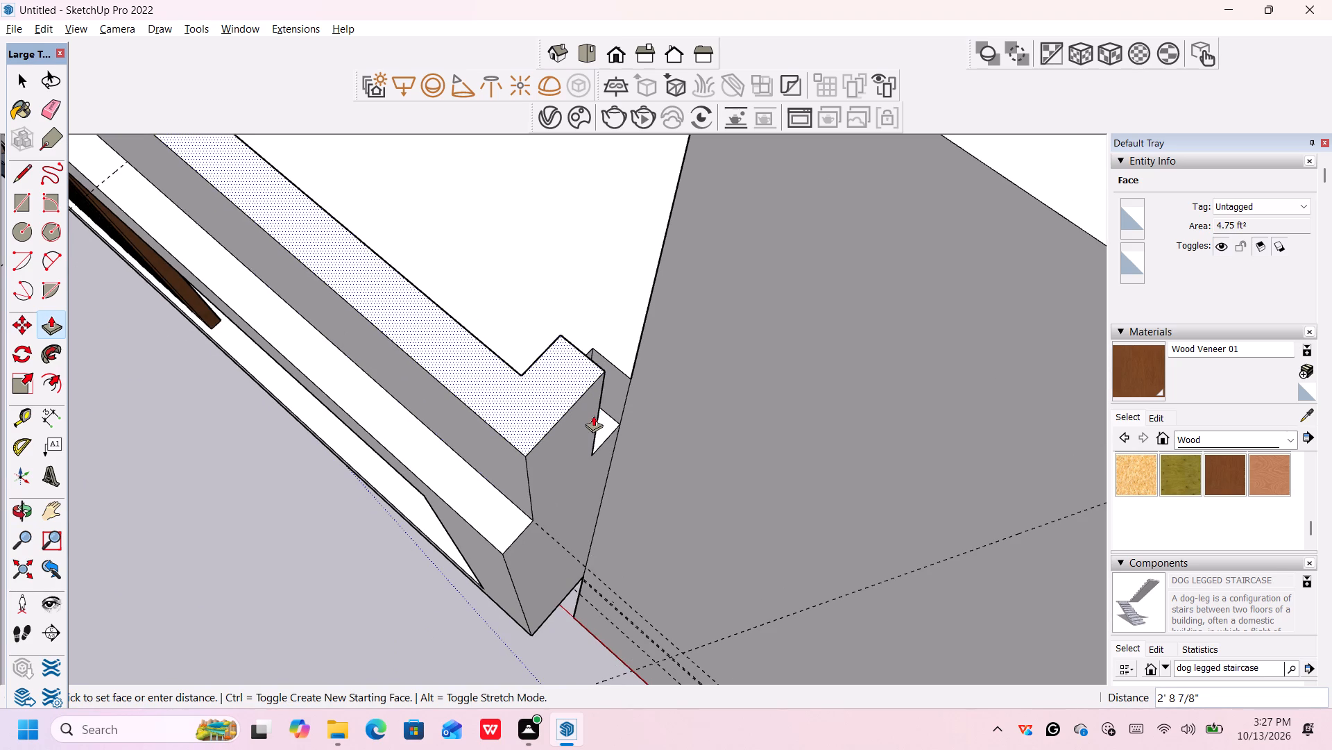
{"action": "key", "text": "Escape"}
Erase the short dividing edge across the ledge at its corner return beside the stair tower.
{"action": "scroll", "coordinate": [591, 424], "scroll_direction": "up", "scroll_amount": 3}
{"action": "key", "text": "space"}
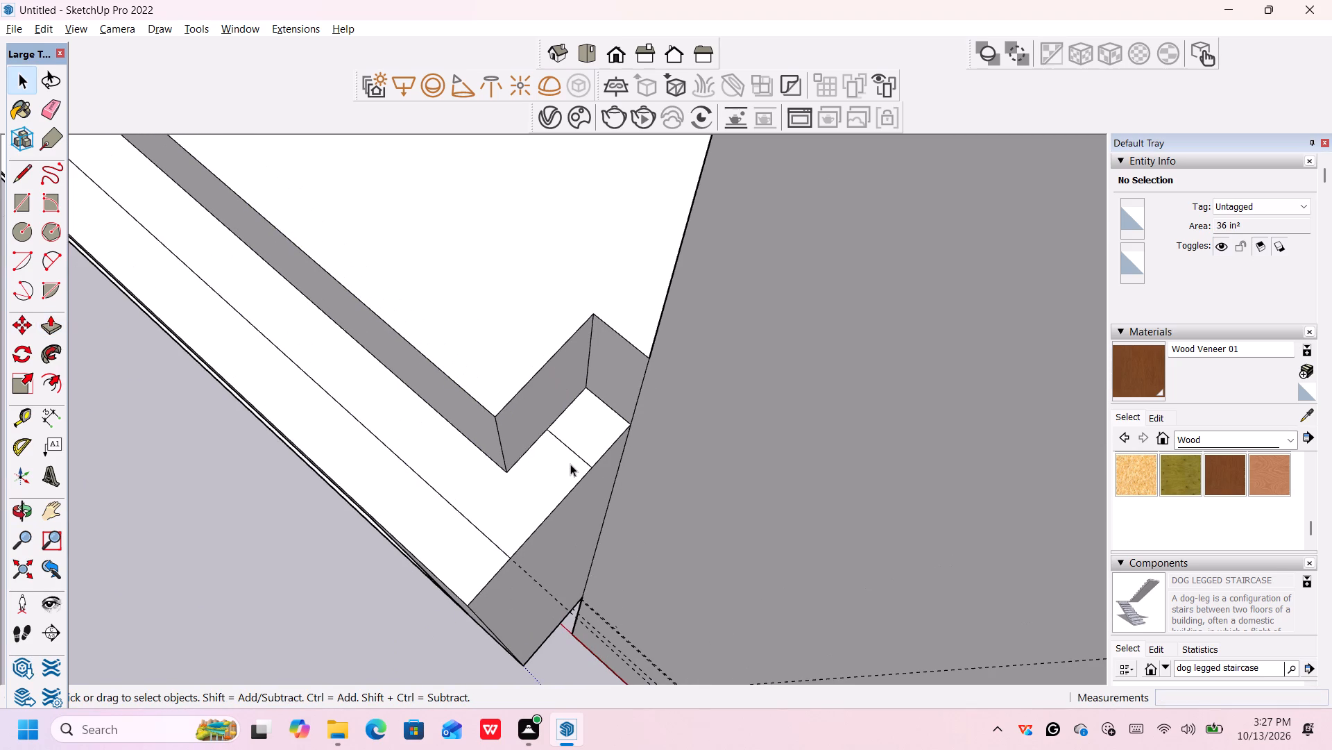
{"action": "key", "text": "e"}
{"action": "left_click", "coordinate": [574, 450]}
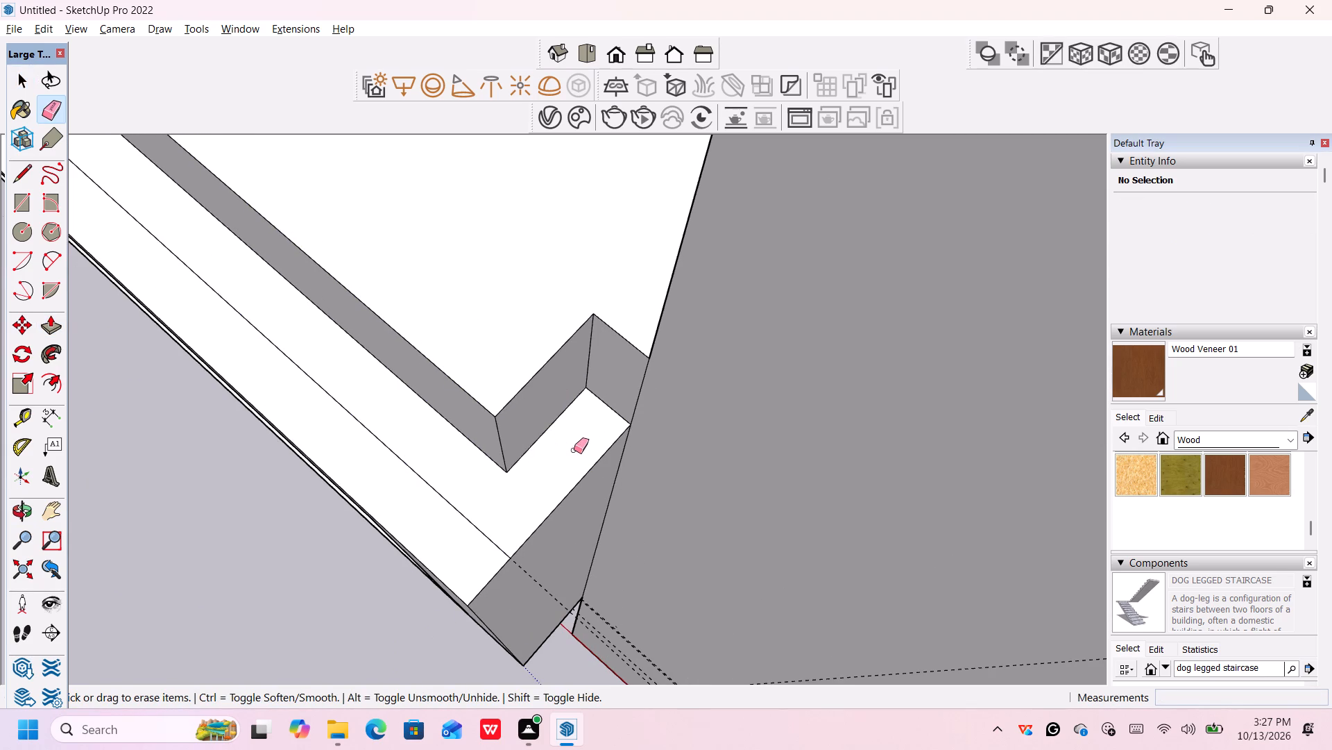
{"action": "key", "text": "space"}
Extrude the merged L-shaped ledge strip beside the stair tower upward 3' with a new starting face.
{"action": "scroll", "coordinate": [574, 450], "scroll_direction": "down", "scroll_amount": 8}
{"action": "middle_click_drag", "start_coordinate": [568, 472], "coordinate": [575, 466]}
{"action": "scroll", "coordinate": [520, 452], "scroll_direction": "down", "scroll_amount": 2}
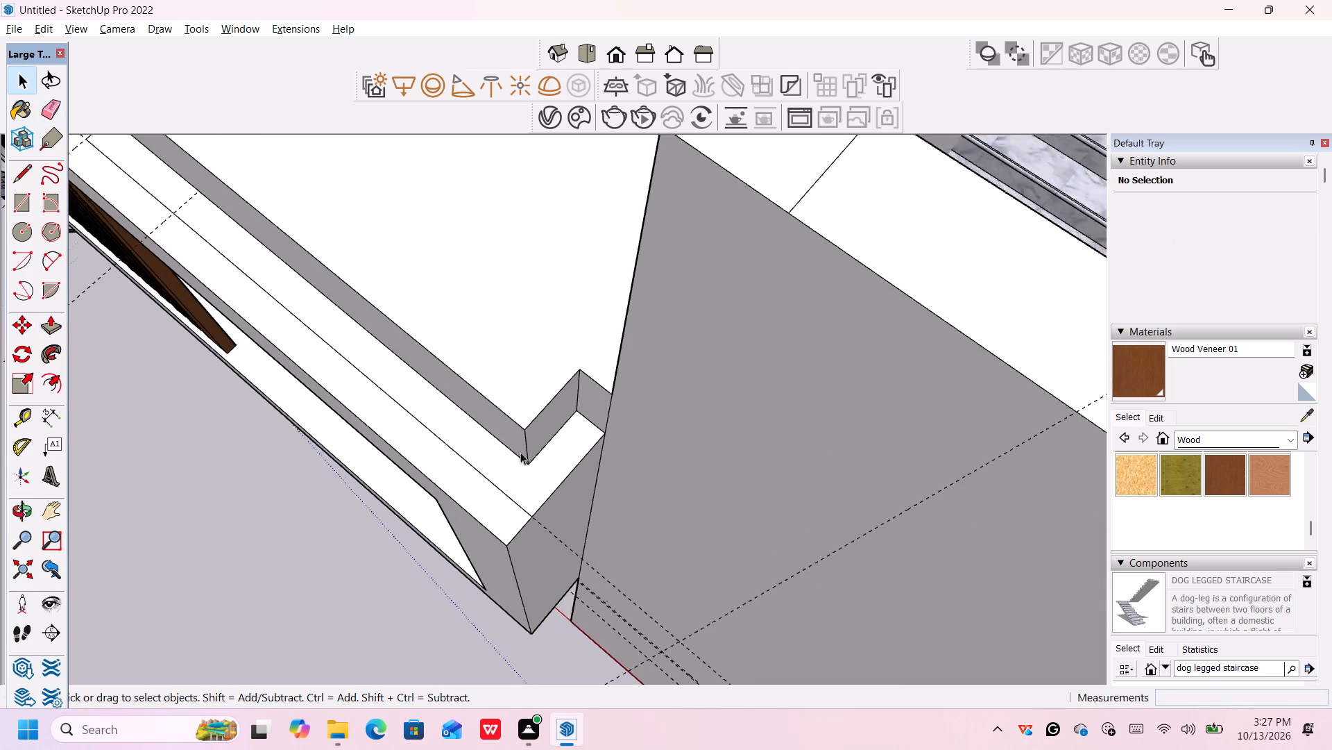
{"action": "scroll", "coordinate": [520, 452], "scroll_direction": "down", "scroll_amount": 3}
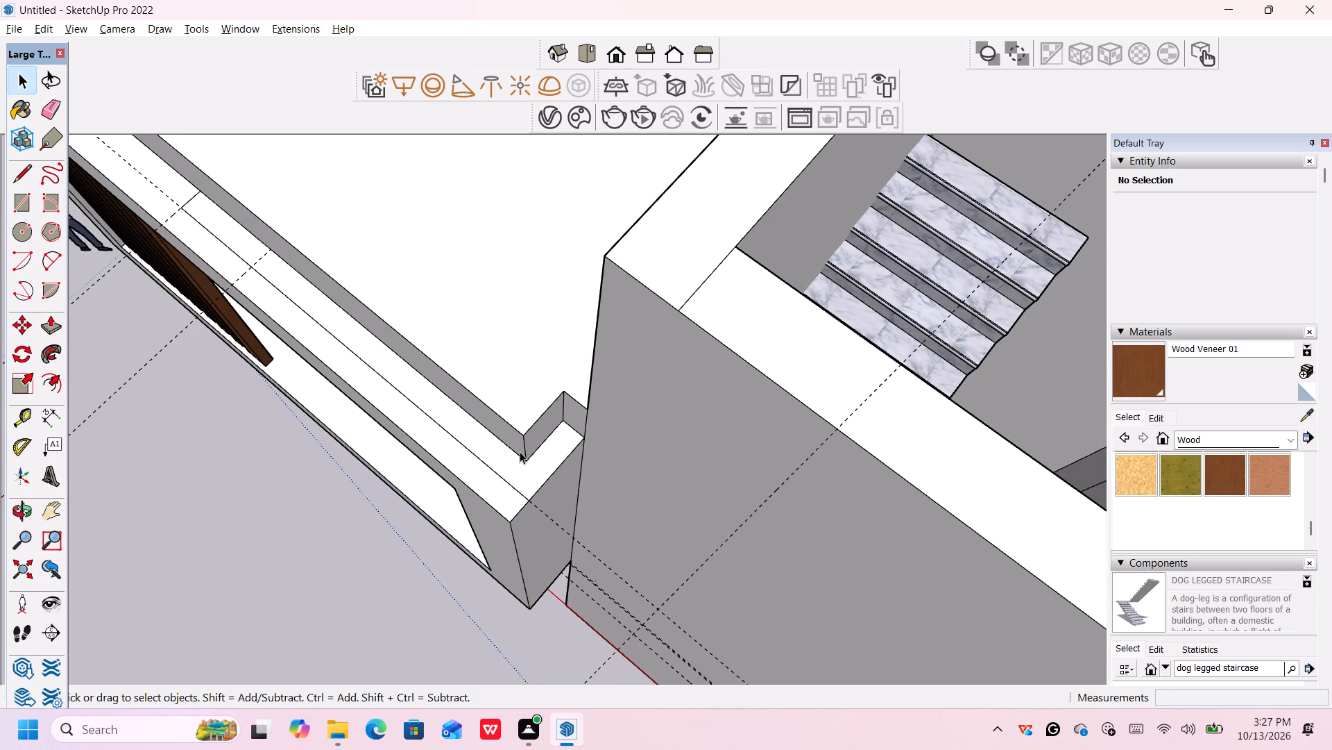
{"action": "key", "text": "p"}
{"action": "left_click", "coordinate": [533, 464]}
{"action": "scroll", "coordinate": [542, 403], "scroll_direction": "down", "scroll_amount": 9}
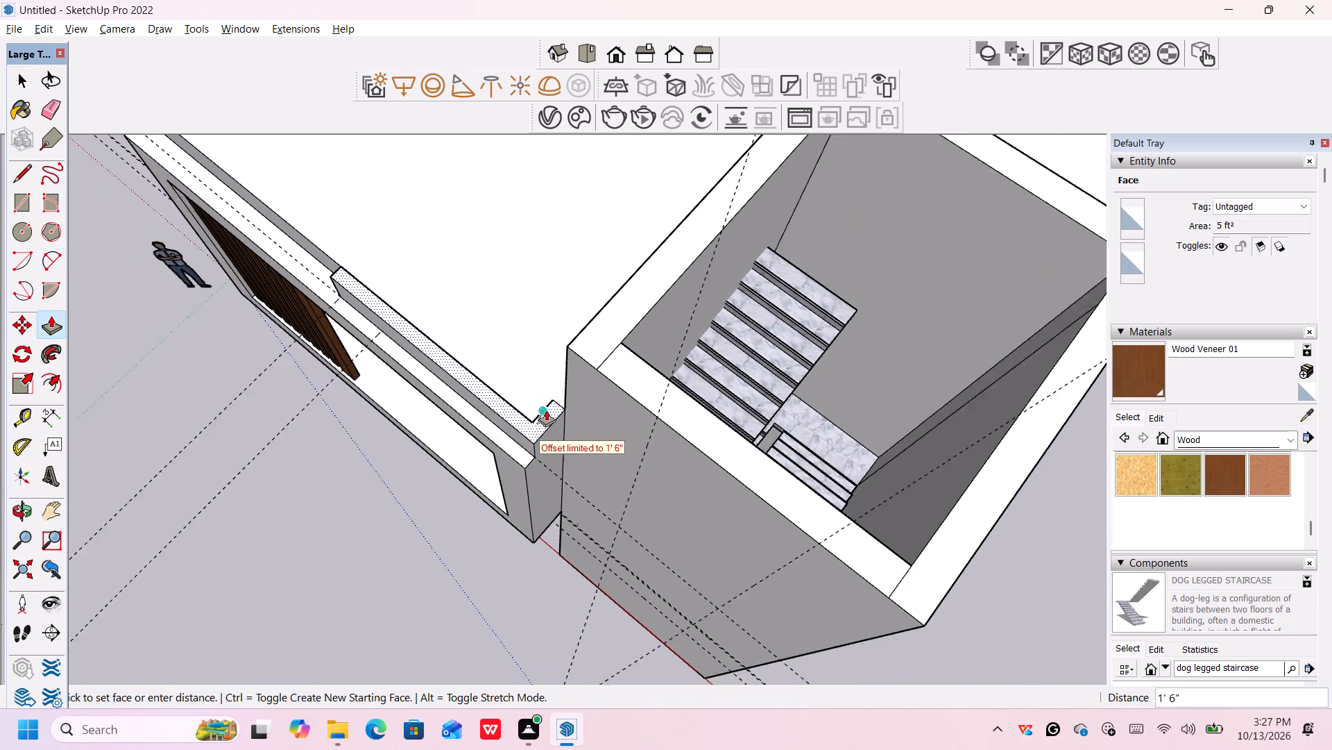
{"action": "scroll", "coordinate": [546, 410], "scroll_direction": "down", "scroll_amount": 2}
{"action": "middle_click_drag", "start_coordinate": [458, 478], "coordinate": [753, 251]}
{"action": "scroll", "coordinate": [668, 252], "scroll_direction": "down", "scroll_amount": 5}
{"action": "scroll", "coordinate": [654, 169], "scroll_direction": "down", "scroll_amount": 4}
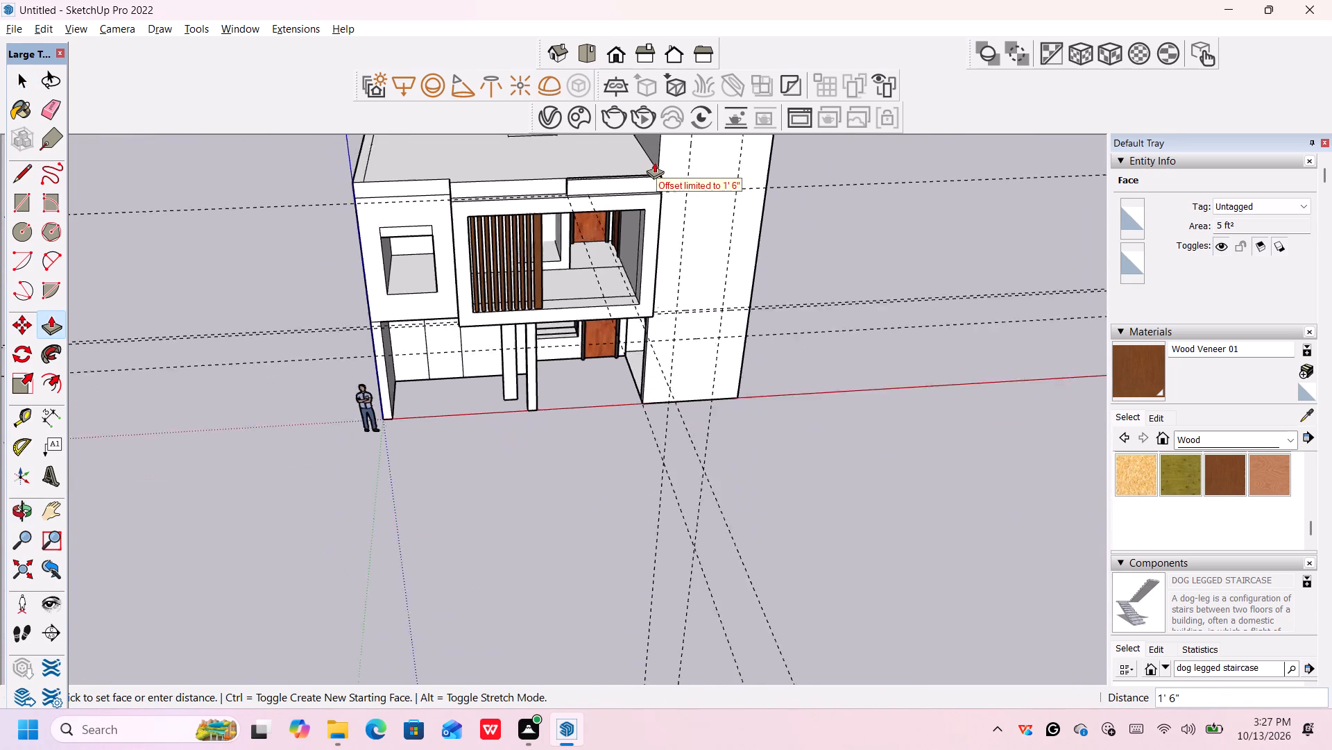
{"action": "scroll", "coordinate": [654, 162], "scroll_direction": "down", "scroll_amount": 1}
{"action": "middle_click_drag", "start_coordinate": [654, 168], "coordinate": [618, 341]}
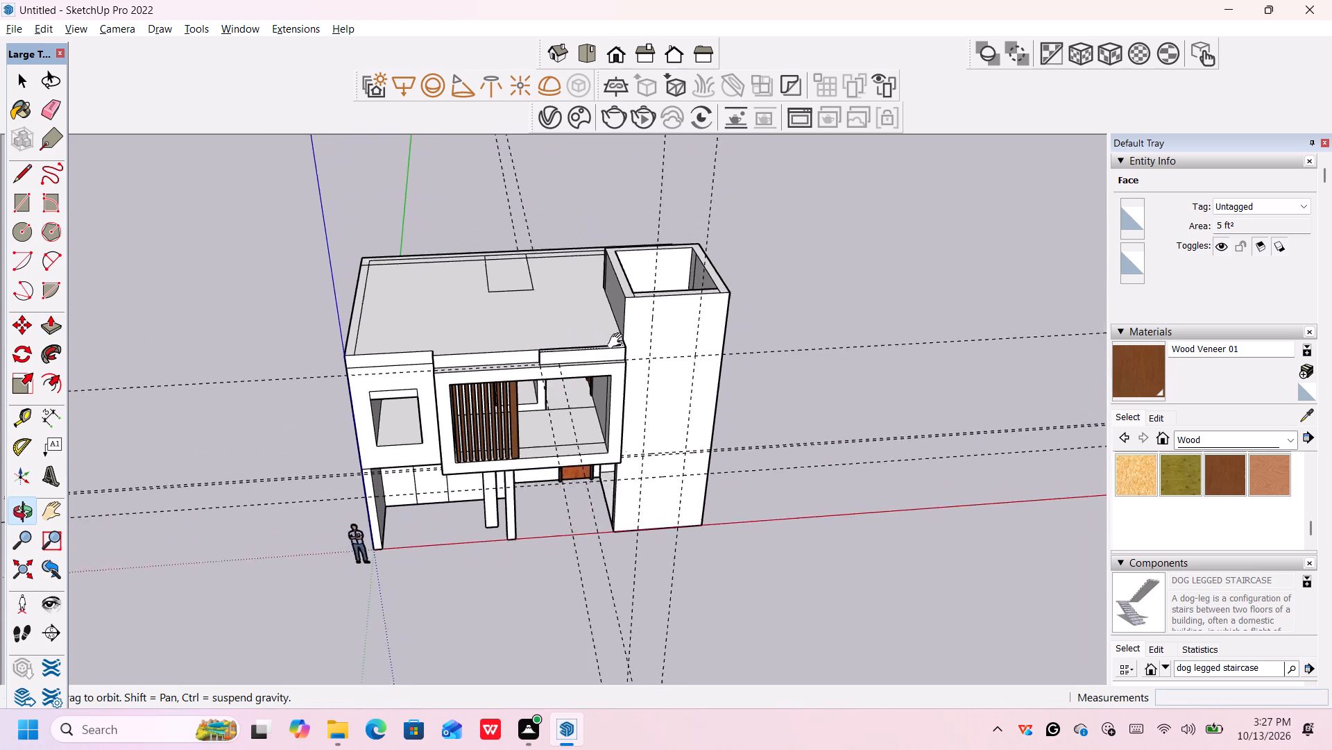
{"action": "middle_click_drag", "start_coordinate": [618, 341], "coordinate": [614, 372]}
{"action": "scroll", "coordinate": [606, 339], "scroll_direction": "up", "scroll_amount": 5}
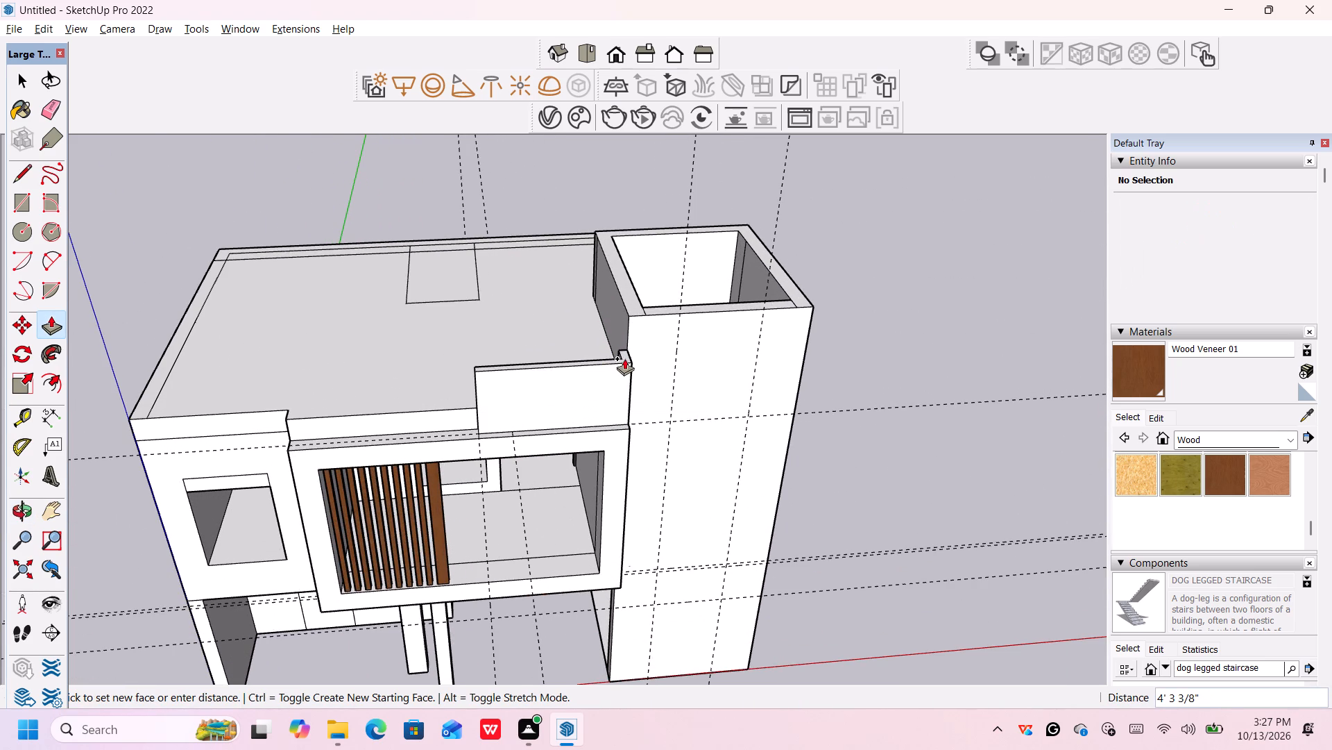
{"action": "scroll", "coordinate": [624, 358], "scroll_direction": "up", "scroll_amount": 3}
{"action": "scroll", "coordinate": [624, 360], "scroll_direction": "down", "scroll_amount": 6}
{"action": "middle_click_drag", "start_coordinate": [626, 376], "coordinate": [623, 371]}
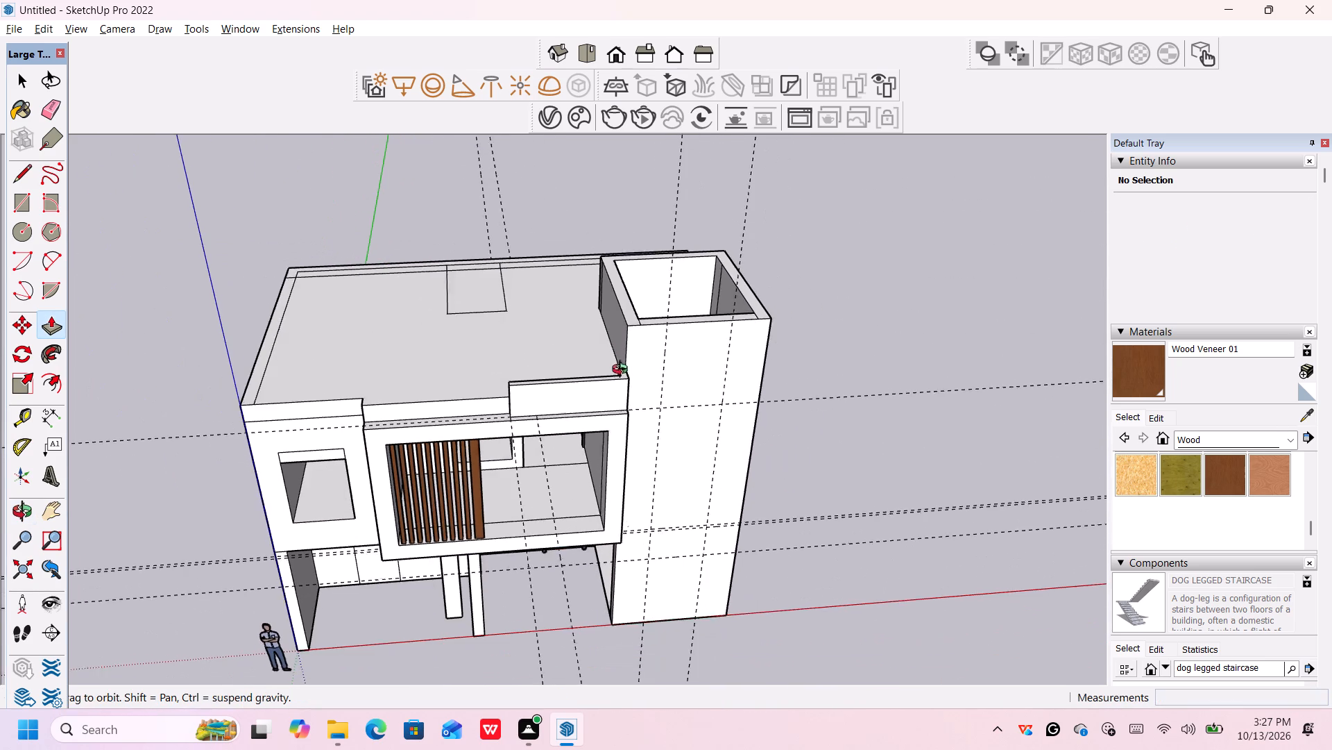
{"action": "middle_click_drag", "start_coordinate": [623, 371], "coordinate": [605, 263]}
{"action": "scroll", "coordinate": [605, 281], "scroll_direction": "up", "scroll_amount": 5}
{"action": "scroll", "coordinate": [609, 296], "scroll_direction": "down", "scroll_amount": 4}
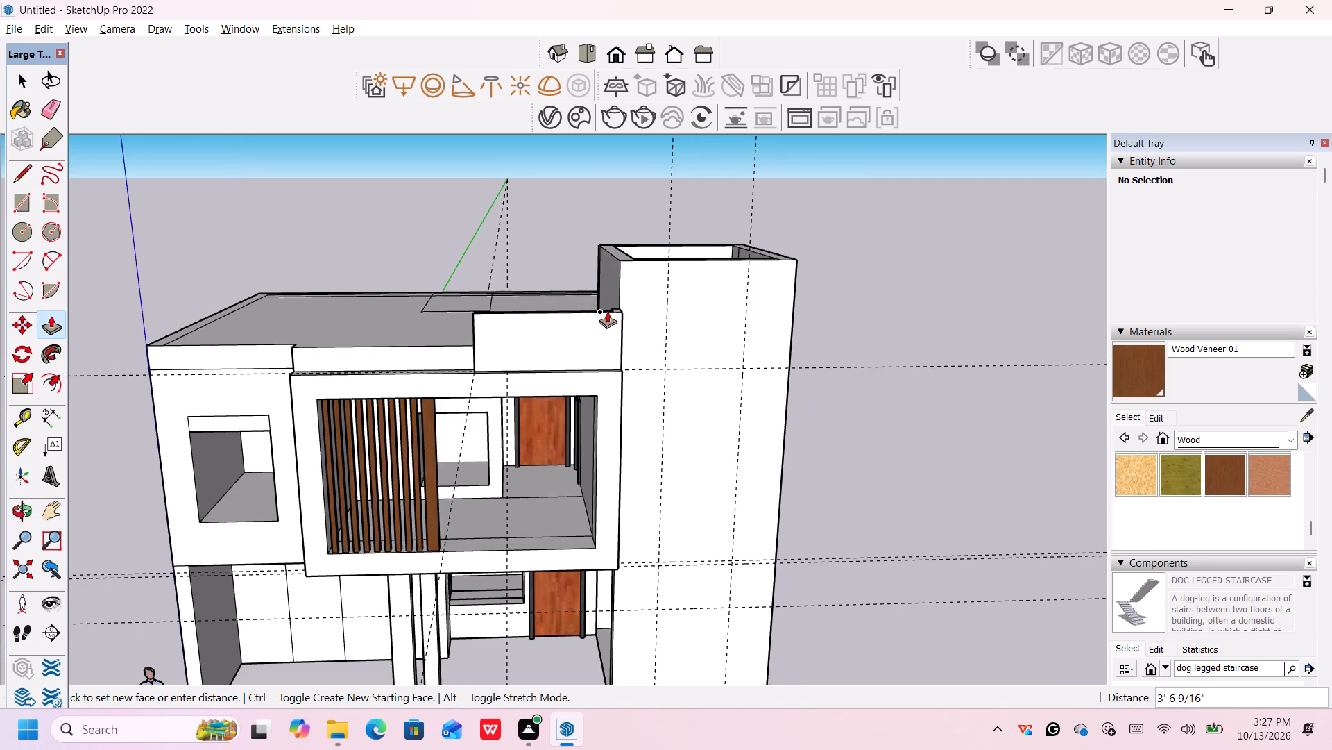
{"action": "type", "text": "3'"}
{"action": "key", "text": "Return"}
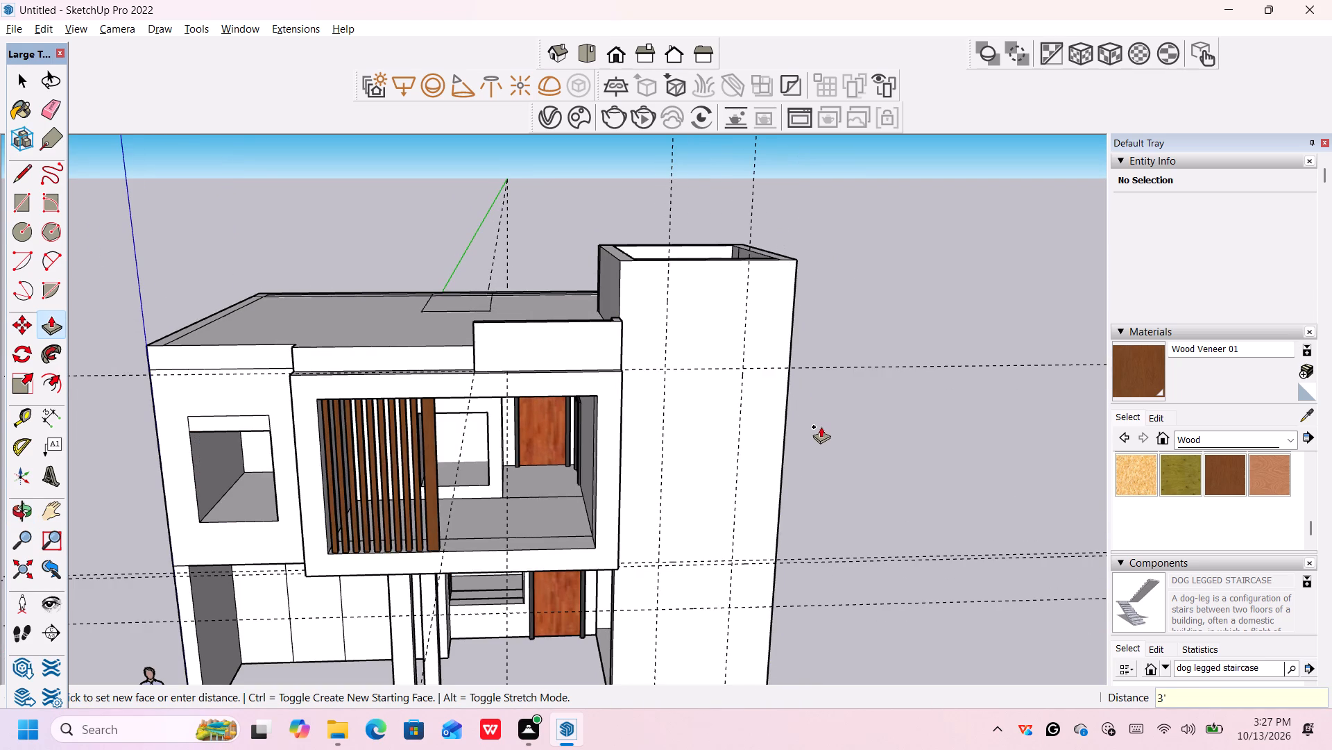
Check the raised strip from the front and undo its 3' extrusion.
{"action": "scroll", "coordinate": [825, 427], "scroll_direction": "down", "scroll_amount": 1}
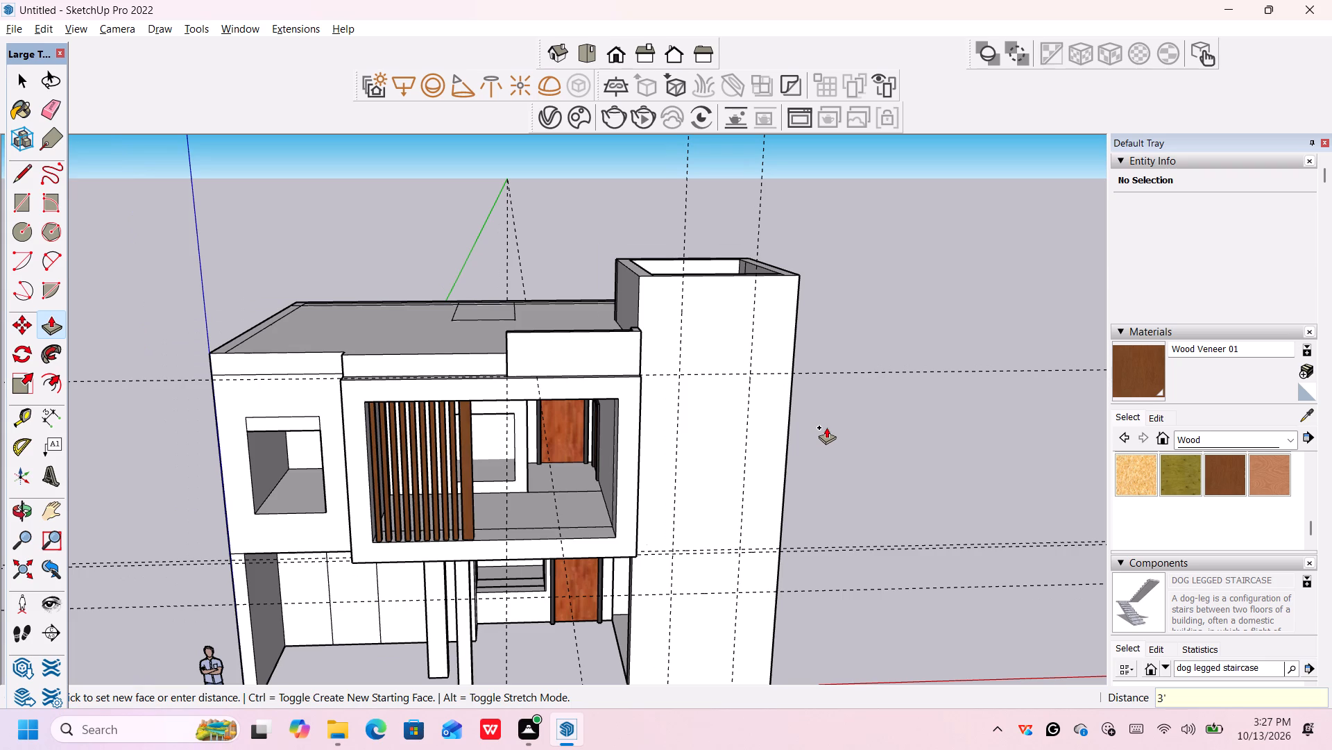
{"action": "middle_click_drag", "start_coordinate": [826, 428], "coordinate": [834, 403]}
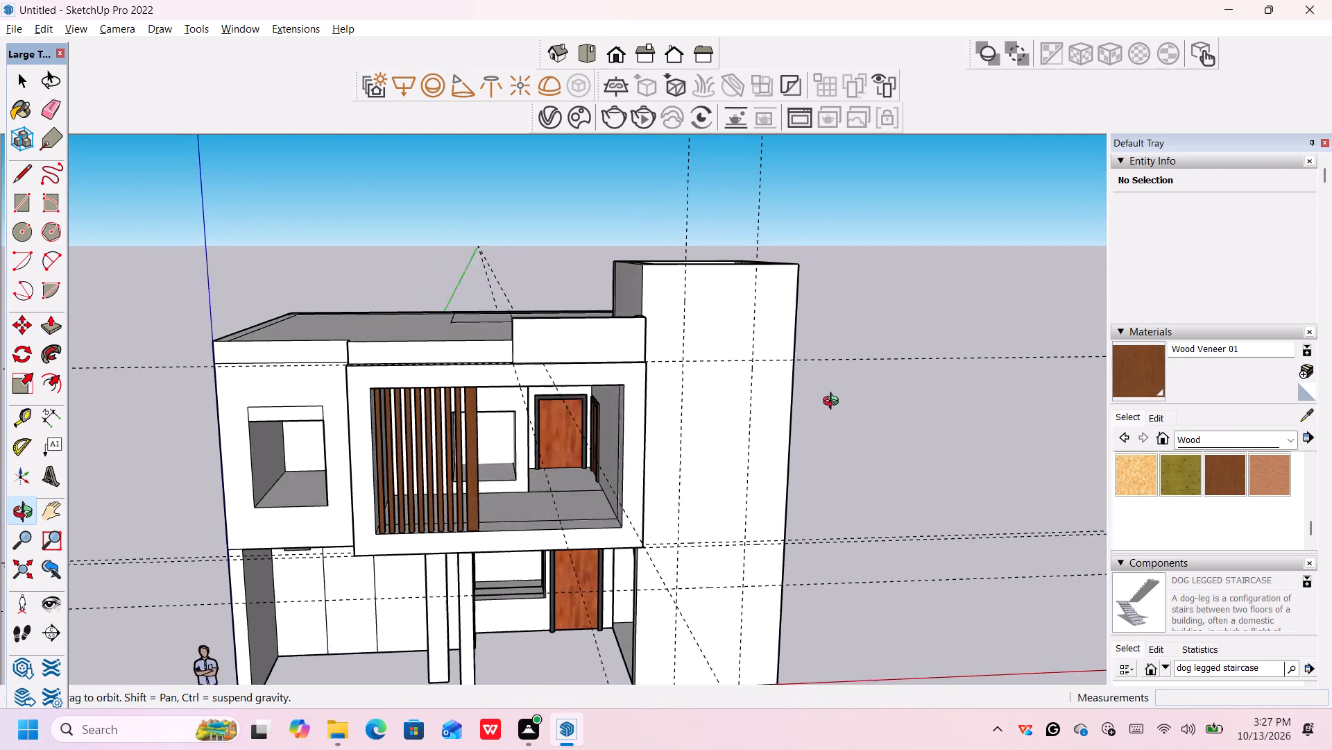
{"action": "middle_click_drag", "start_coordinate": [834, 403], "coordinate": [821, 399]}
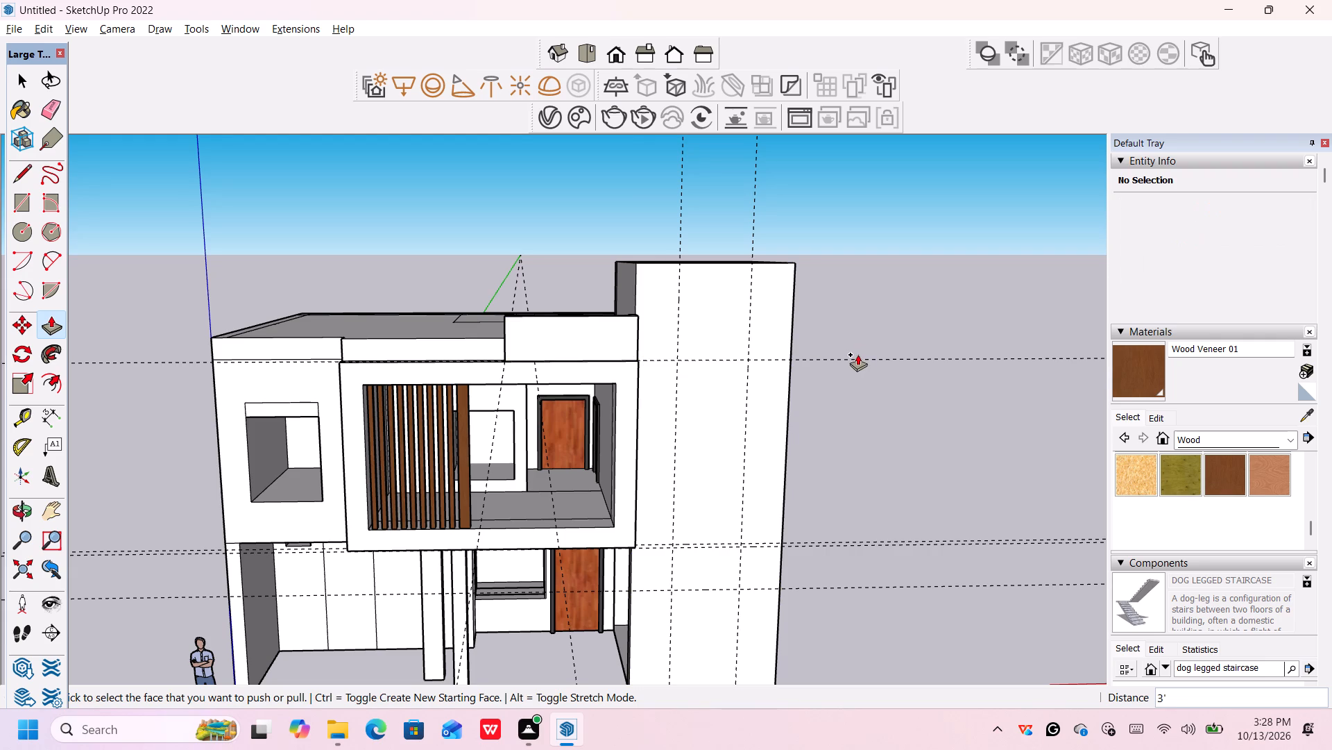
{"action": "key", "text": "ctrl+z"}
Extrude the L-shaped ledge strip beside the stair tower upward 4' with a new starting face.
{"action": "middle_click_drag", "start_coordinate": [835, 370], "coordinate": [837, 555], "text": "ctrl"}
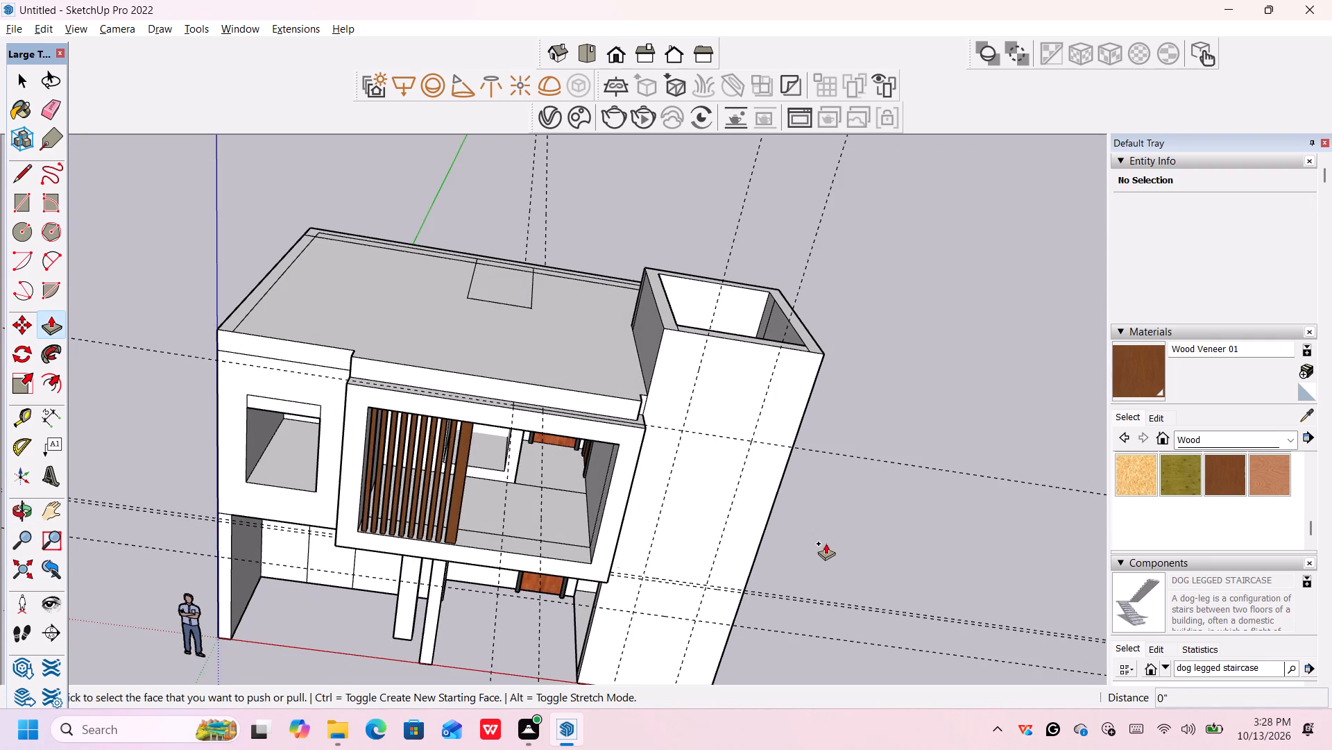
{"action": "middle_click_drag", "start_coordinate": [826, 543], "coordinate": [751, 414], "text": "ctrl"}
{"action": "scroll", "coordinate": [538, 338], "scroll_direction": "up", "scroll_amount": 7, "text": "ctrl"}
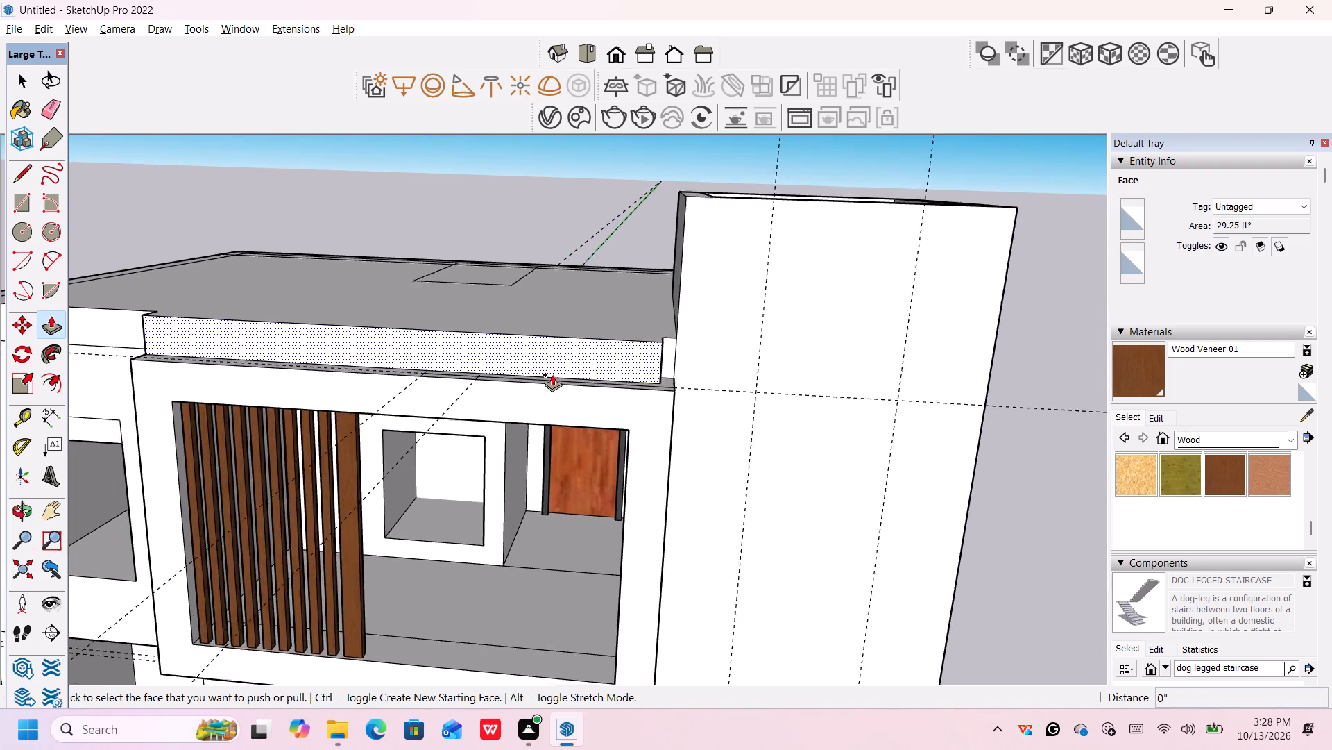
{"action": "scroll", "coordinate": [552, 374], "scroll_direction": "up", "scroll_amount": 2, "text": "ctrl"}
{"action": "middle_click_drag", "start_coordinate": [556, 378], "coordinate": [515, 483], "text": "ctrl"}
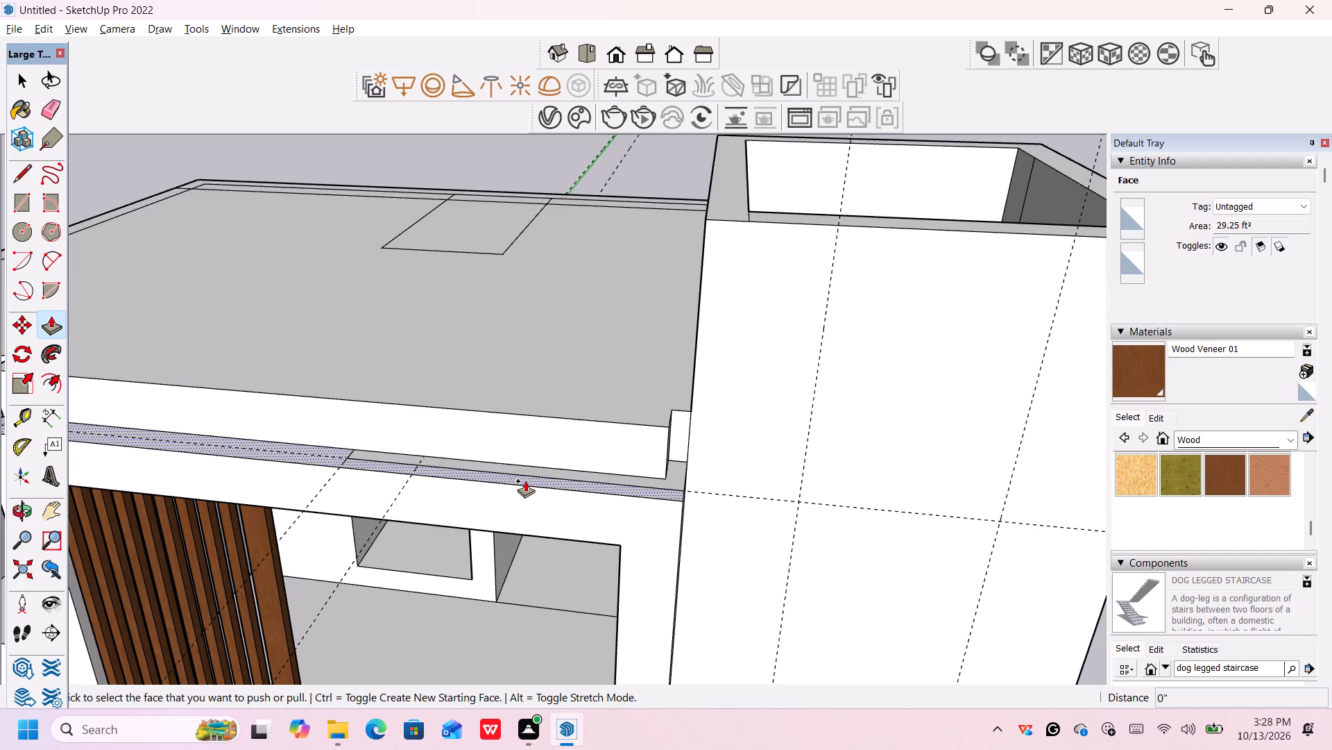
{"action": "left_click", "coordinate": [539, 470], "text": "ctrl"}
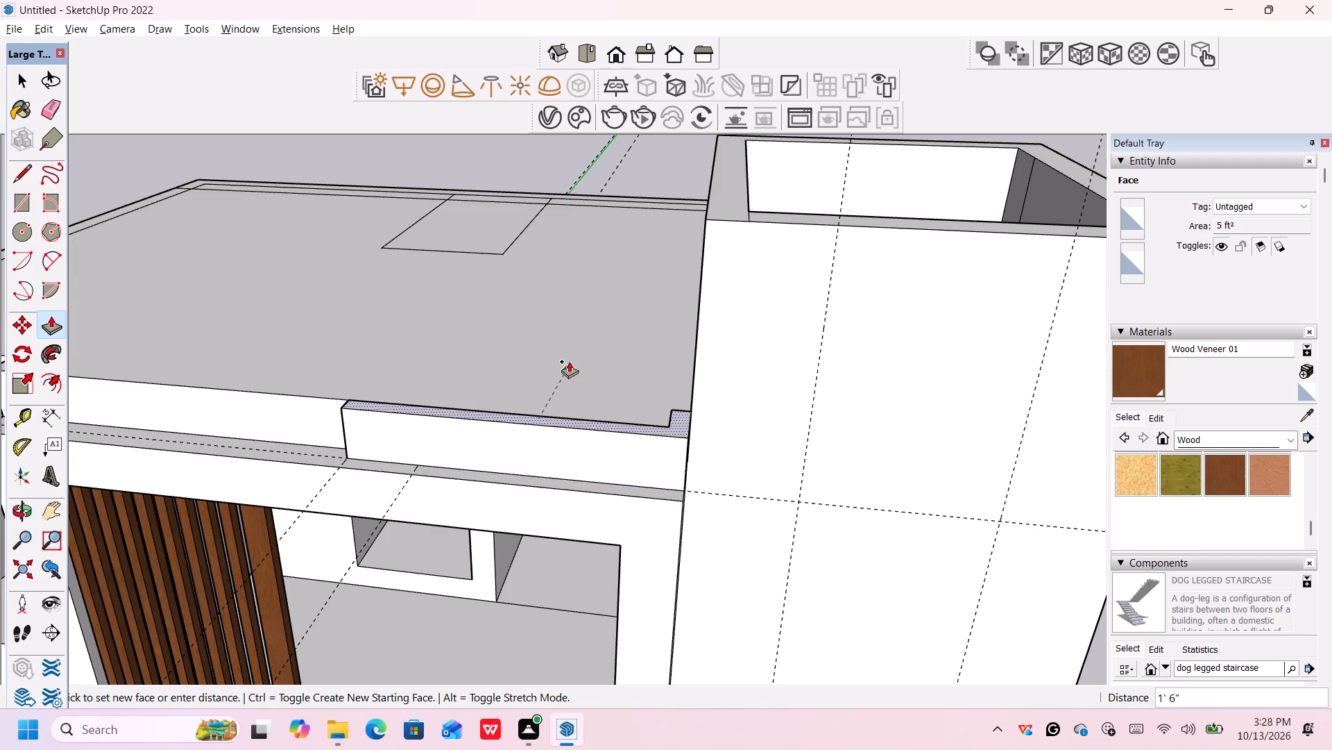
{"action": "scroll", "coordinate": [561, 365], "scroll_direction": "down", "scroll_amount": 4, "text": "ctrl"}
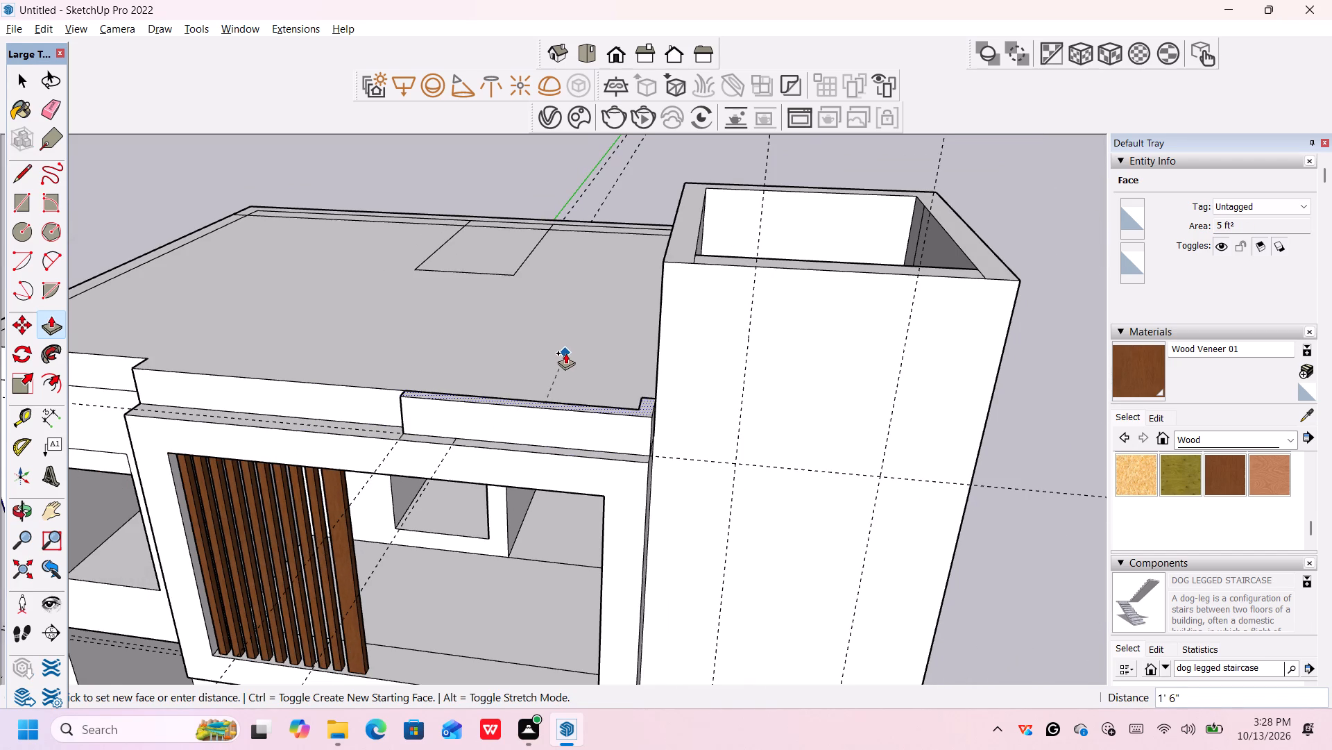
{"action": "scroll", "coordinate": [545, 415], "scroll_direction": "down", "scroll_amount": 5}
{"action": "middle_click_drag", "start_coordinate": [550, 415], "coordinate": [554, 406]}
{"action": "middle_click_drag", "start_coordinate": [564, 387], "coordinate": [583, 359]}
{"action": "middle_click_drag", "start_coordinate": [590, 349], "coordinate": [602, 338]}
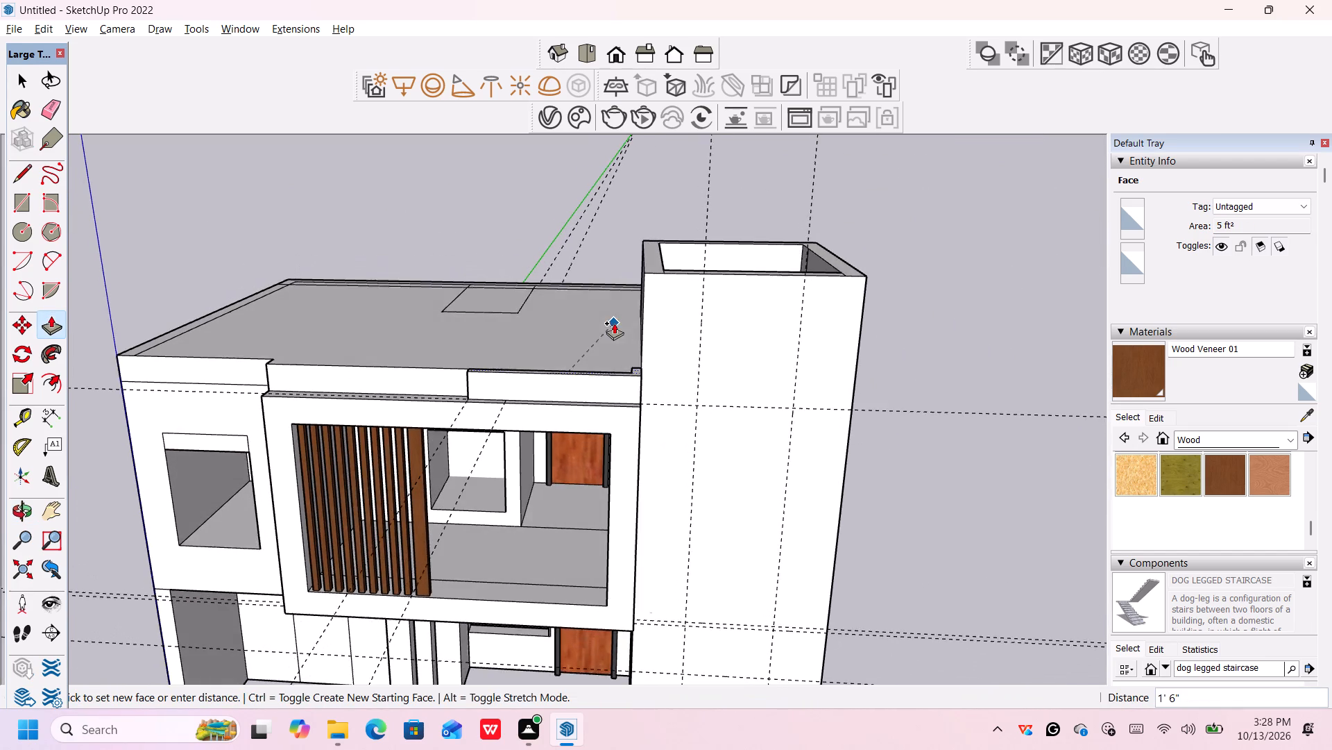
{"action": "scroll", "coordinate": [608, 326], "scroll_direction": "up", "scroll_amount": 2}
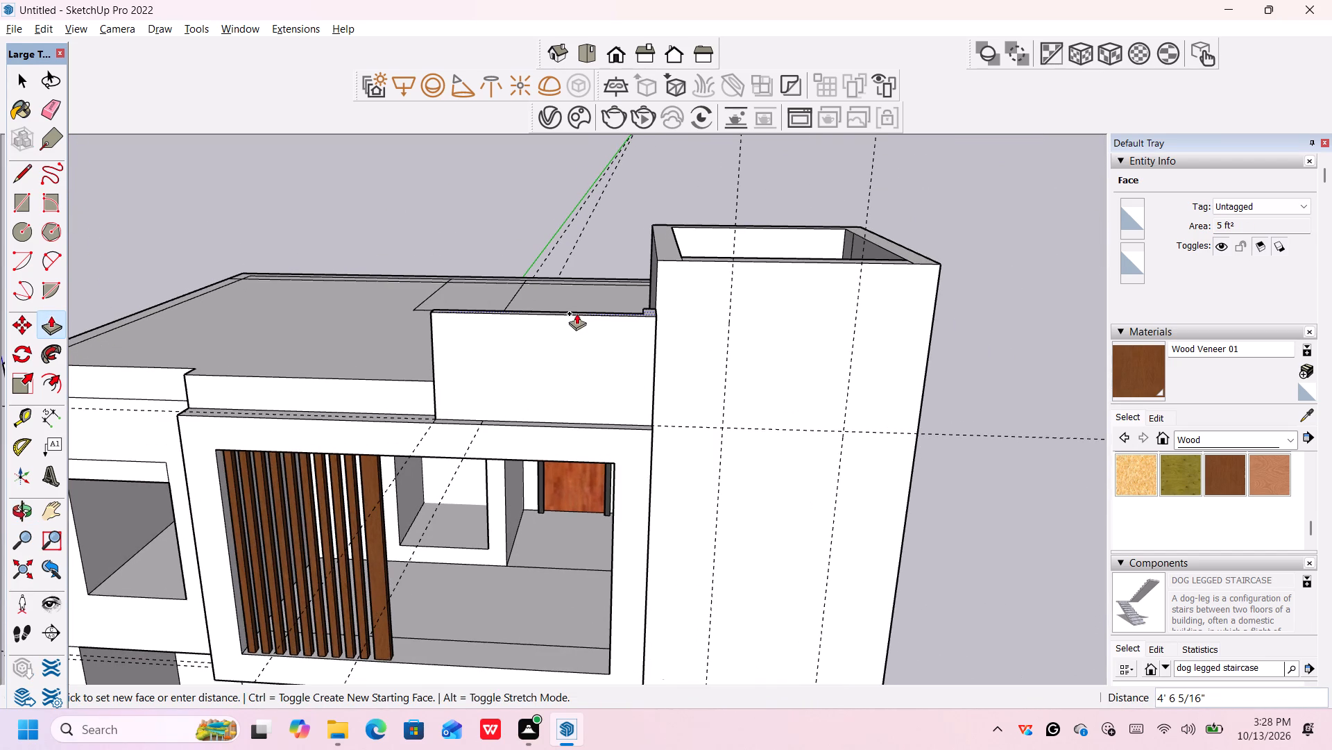
{"action": "type", "text": "4'"}
{"action": "key", "text": "Return"}
{"action": "scroll", "coordinate": [786, 392], "scroll_direction": "down", "scroll_amount": 7}
{"action": "scroll", "coordinate": [945, 442], "scroll_direction": "down", "scroll_amount": 2}
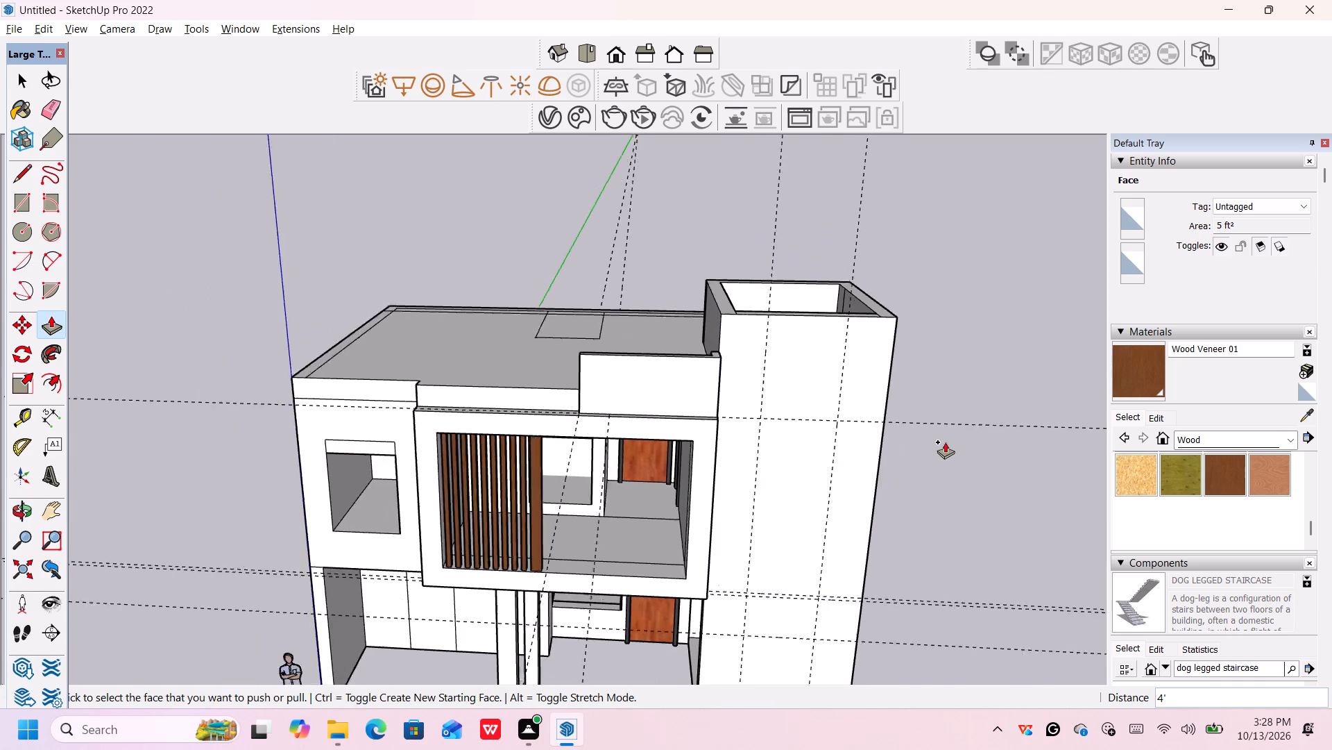
{"action": "scroll", "coordinate": [945, 442], "scroll_direction": "down", "scroll_amount": 4}
{"action": "middle_click_drag", "start_coordinate": [964, 517], "coordinate": [966, 493]}
{"action": "key", "text": "space"}
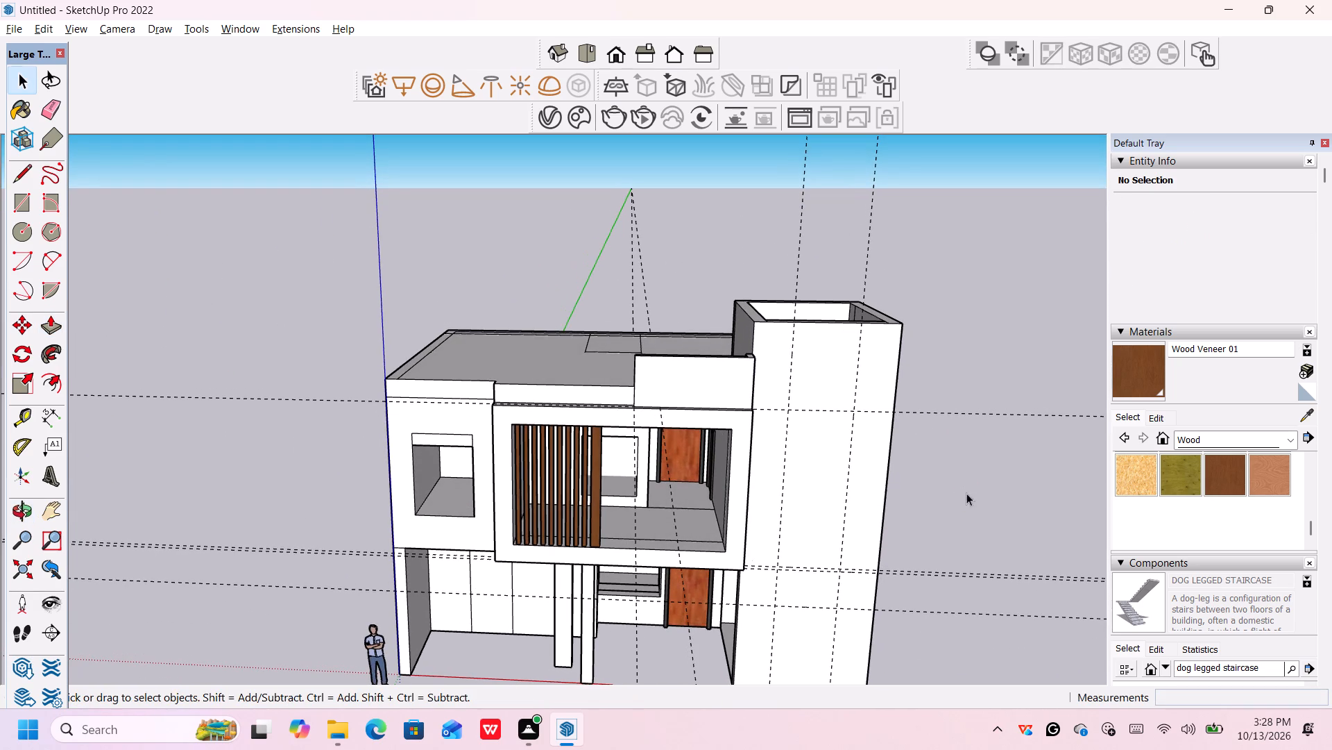
Place a guide line 2' in from the raised block's free end, across its top.
{"action": "middle_click_drag", "start_coordinate": [743, 395], "coordinate": [690, 547]}
{"action": "scroll", "coordinate": [659, 515], "scroll_direction": "up", "scroll_amount": 5}
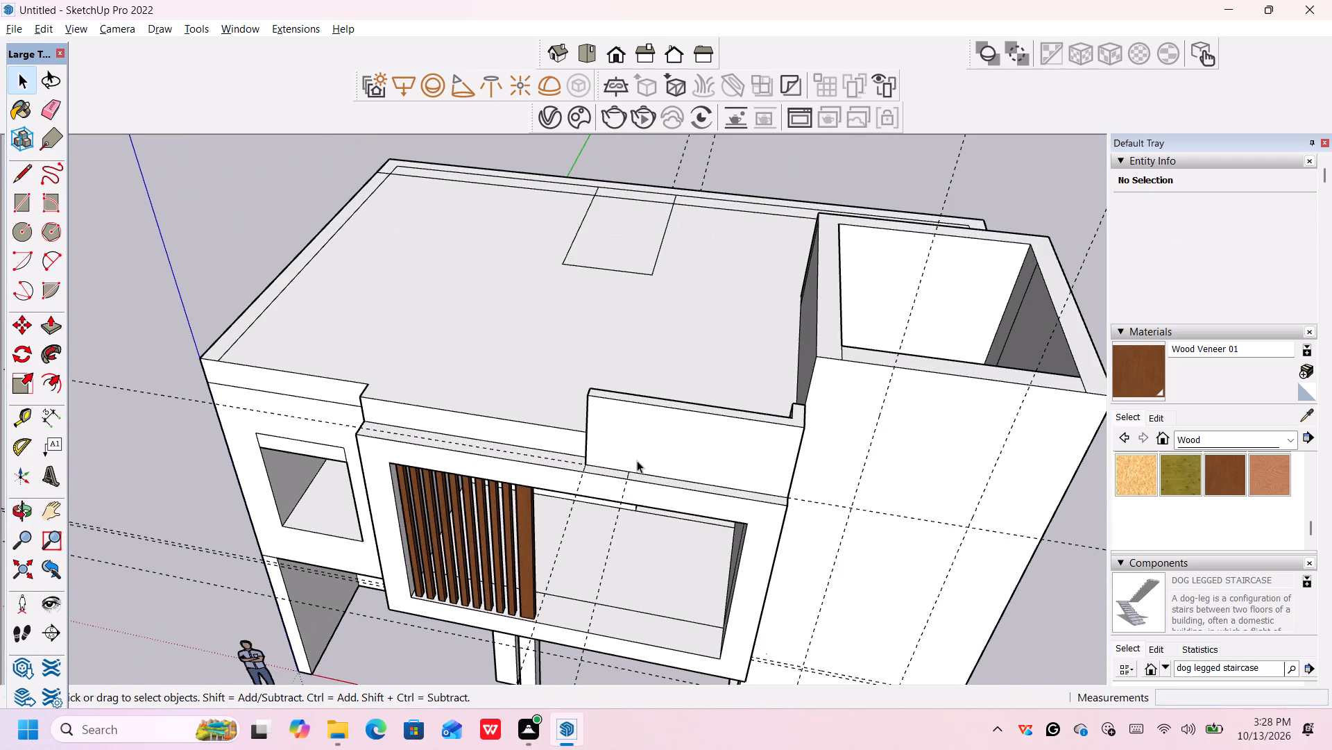
{"action": "scroll", "coordinate": [642, 446], "scroll_direction": "up", "scroll_amount": 1}
{"action": "middle_click_drag", "start_coordinate": [641, 449], "coordinate": [638, 506]}
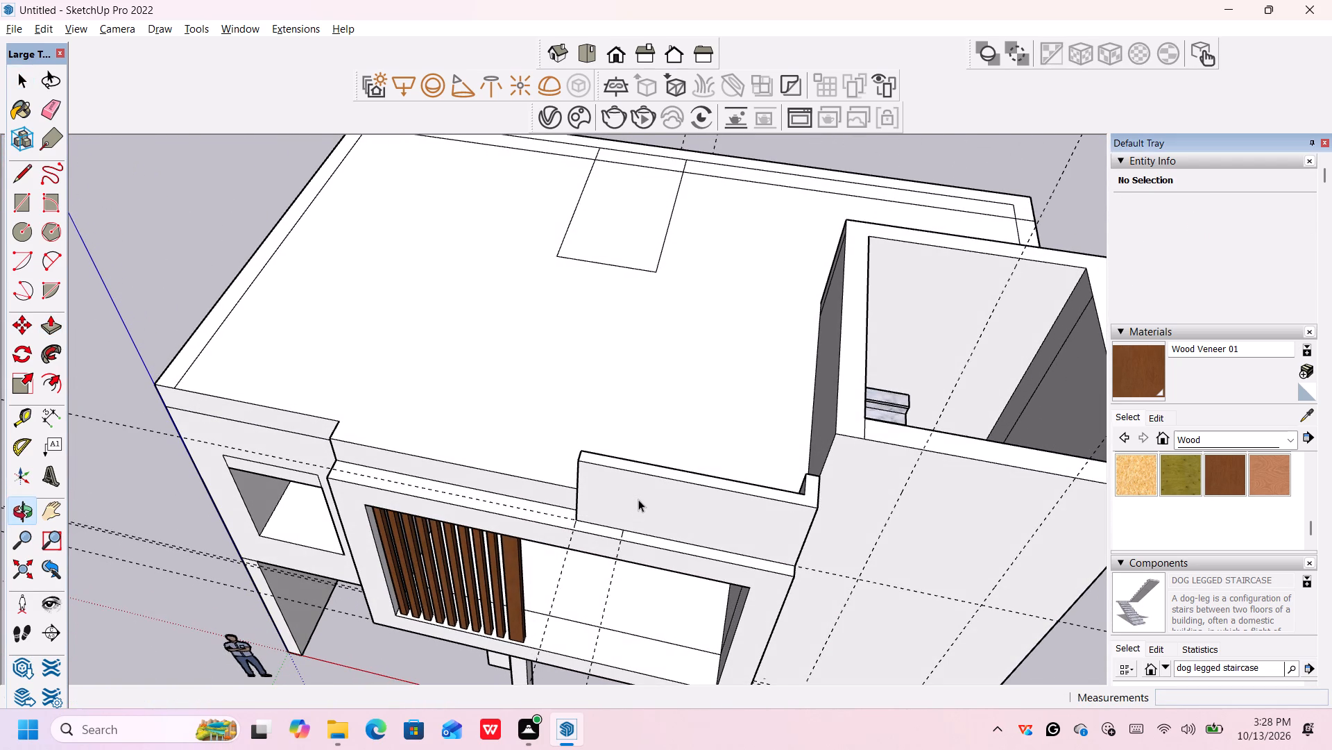
{"action": "key", "text": "y"}
{"action": "key", "text": "t"}
{"action": "scroll", "coordinate": [579, 456], "scroll_direction": "up", "scroll_amount": 6}
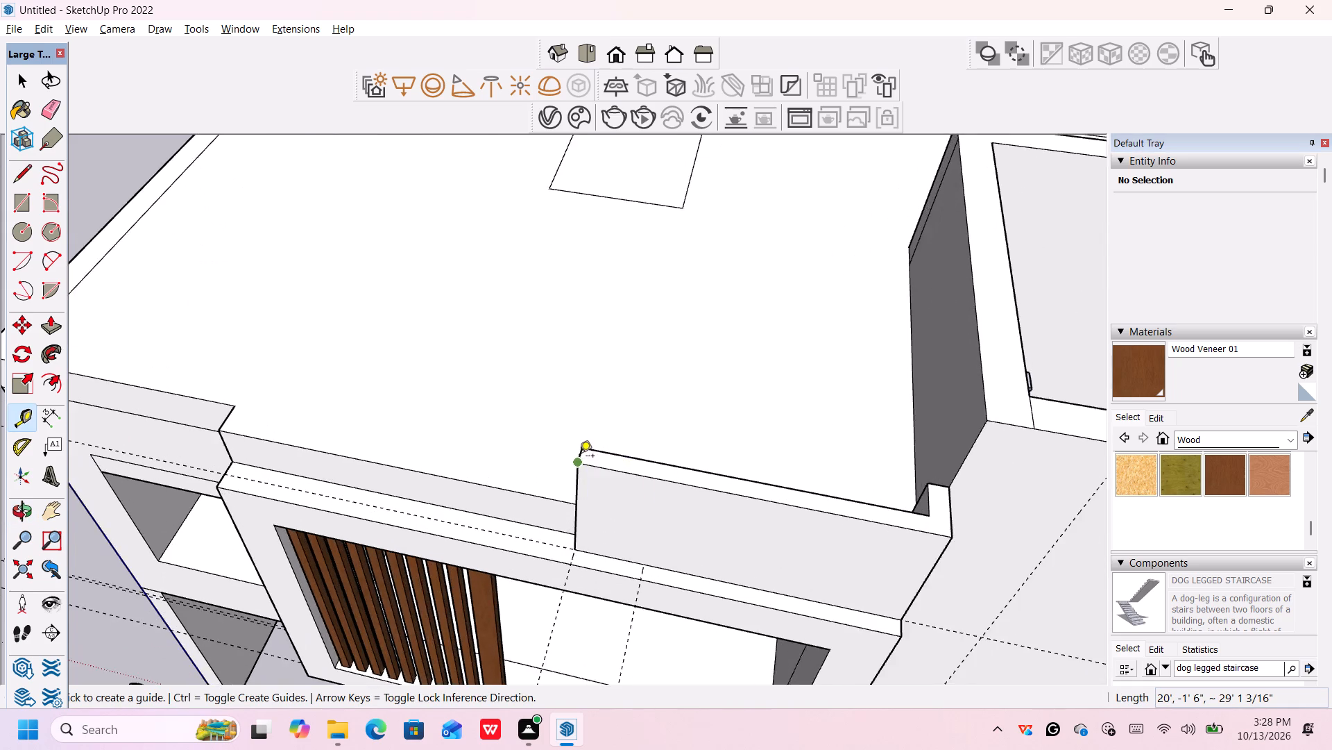
{"action": "scroll", "coordinate": [579, 458], "scroll_direction": "up", "scroll_amount": 6}
{"action": "left_click", "coordinate": [583, 454]}
{"action": "scroll", "coordinate": [696, 483], "scroll_direction": "down", "scroll_amount": 2}
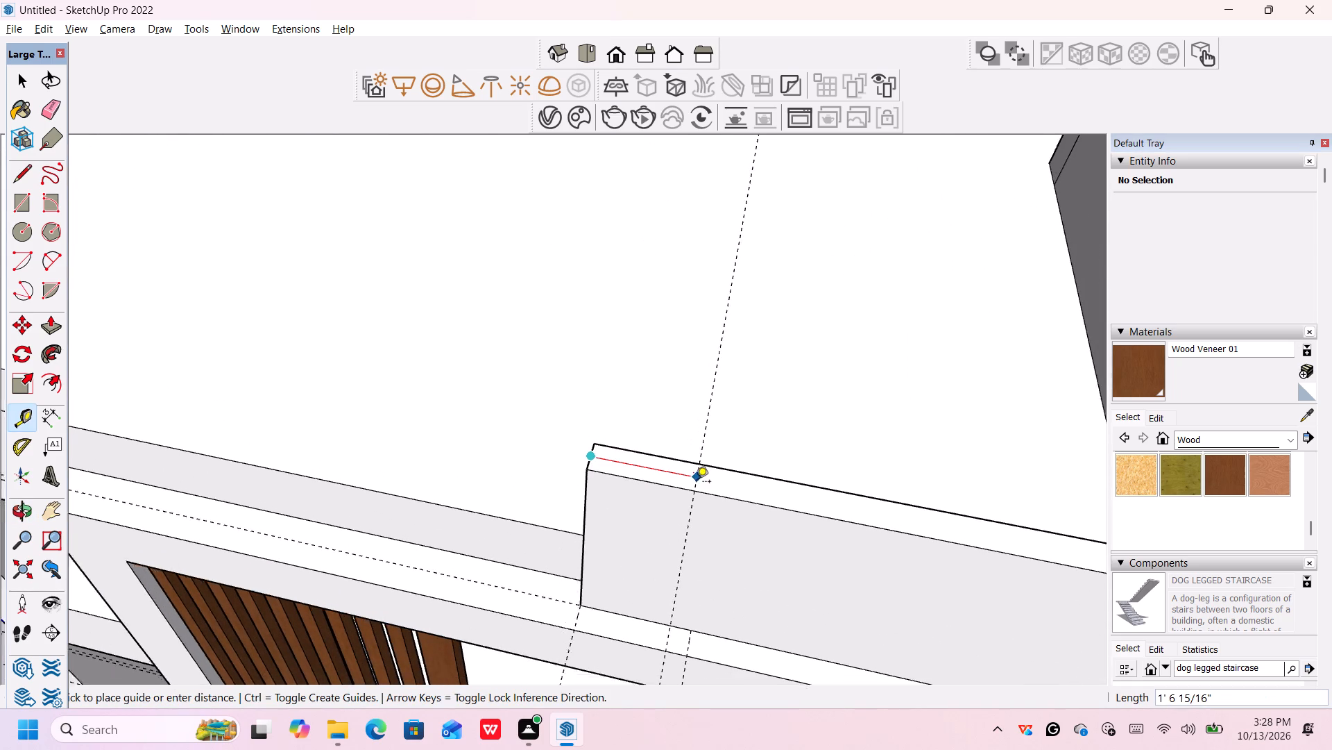
{"action": "scroll", "coordinate": [696, 483], "scroll_direction": "down", "scroll_amount": 5}
{"action": "type", "text": "2'"}
{"action": "key", "text": "Return"}
{"action": "scroll", "coordinate": [708, 487], "scroll_direction": "down", "scroll_amount": 13}
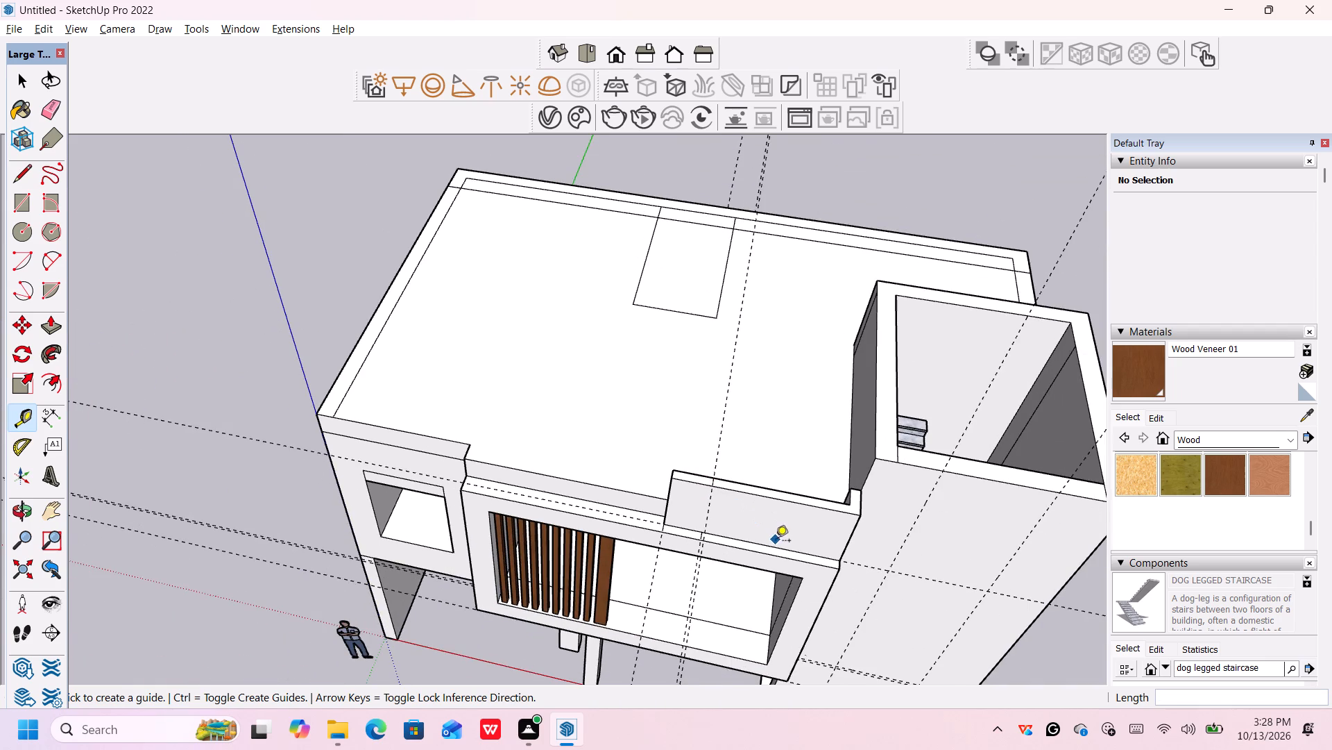
Draw a diagonal line on the raised block's front face from its lower free corner to the 2' guide at the top edge.
{"action": "middle_click_drag", "start_coordinate": [777, 542], "coordinate": [821, 424]}
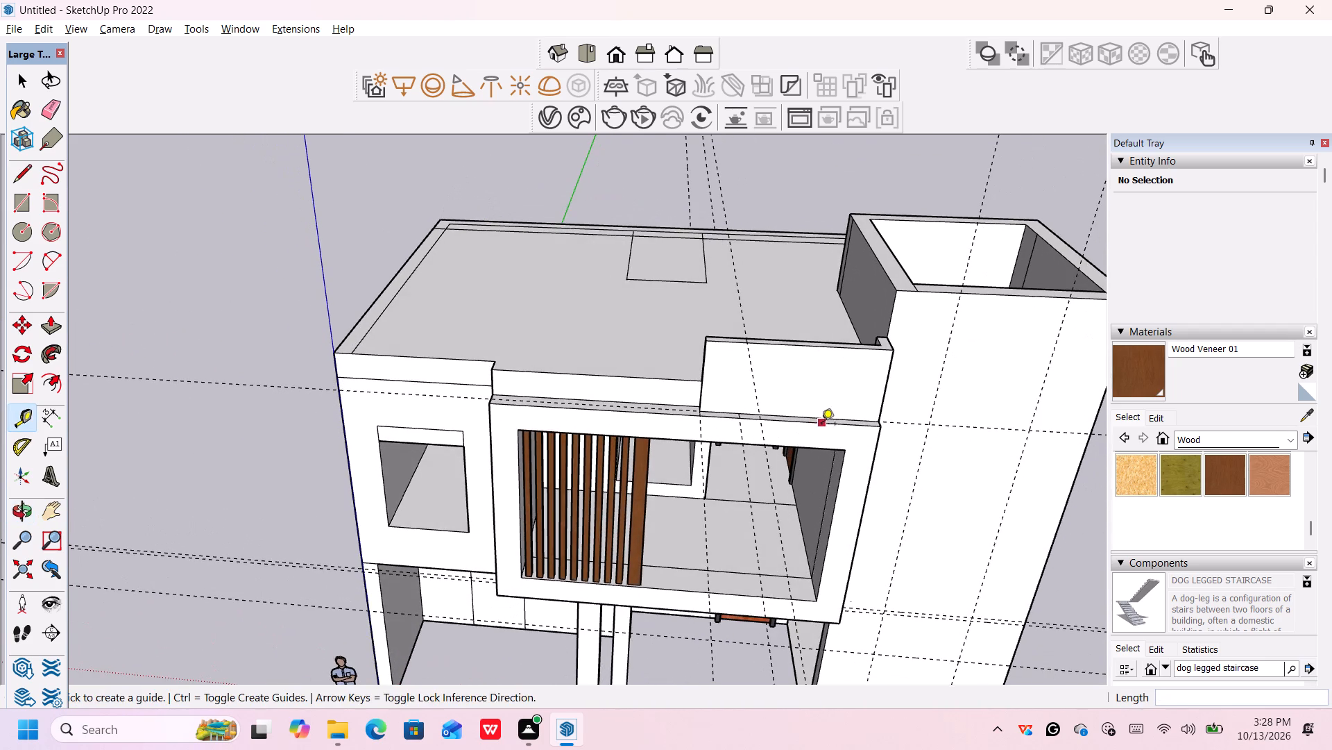
{"action": "key", "text": "space"}
{"action": "key", "text": "l"}
{"action": "scroll", "coordinate": [717, 385], "scroll_direction": "up", "scroll_amount": 1}
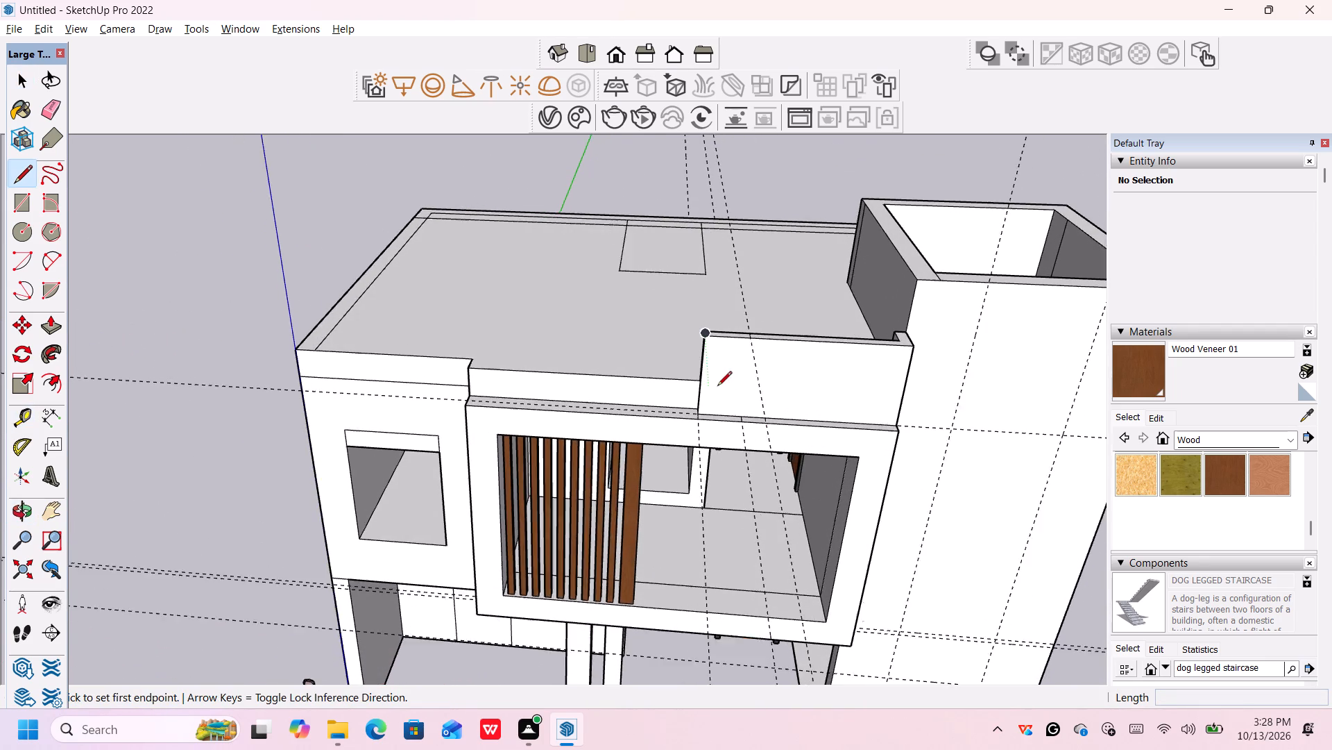
{"action": "scroll", "coordinate": [717, 387], "scroll_direction": "up", "scroll_amount": 3}
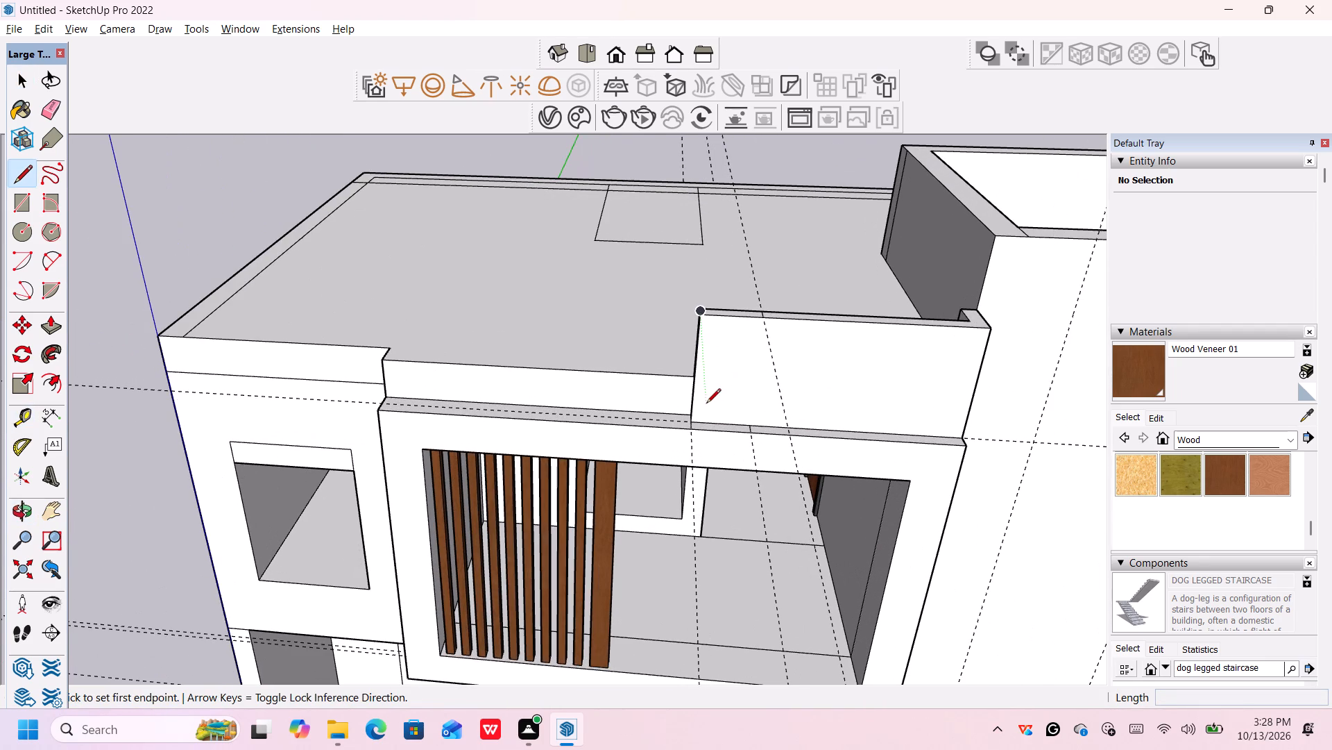
{"action": "left_click", "coordinate": [691, 422]}
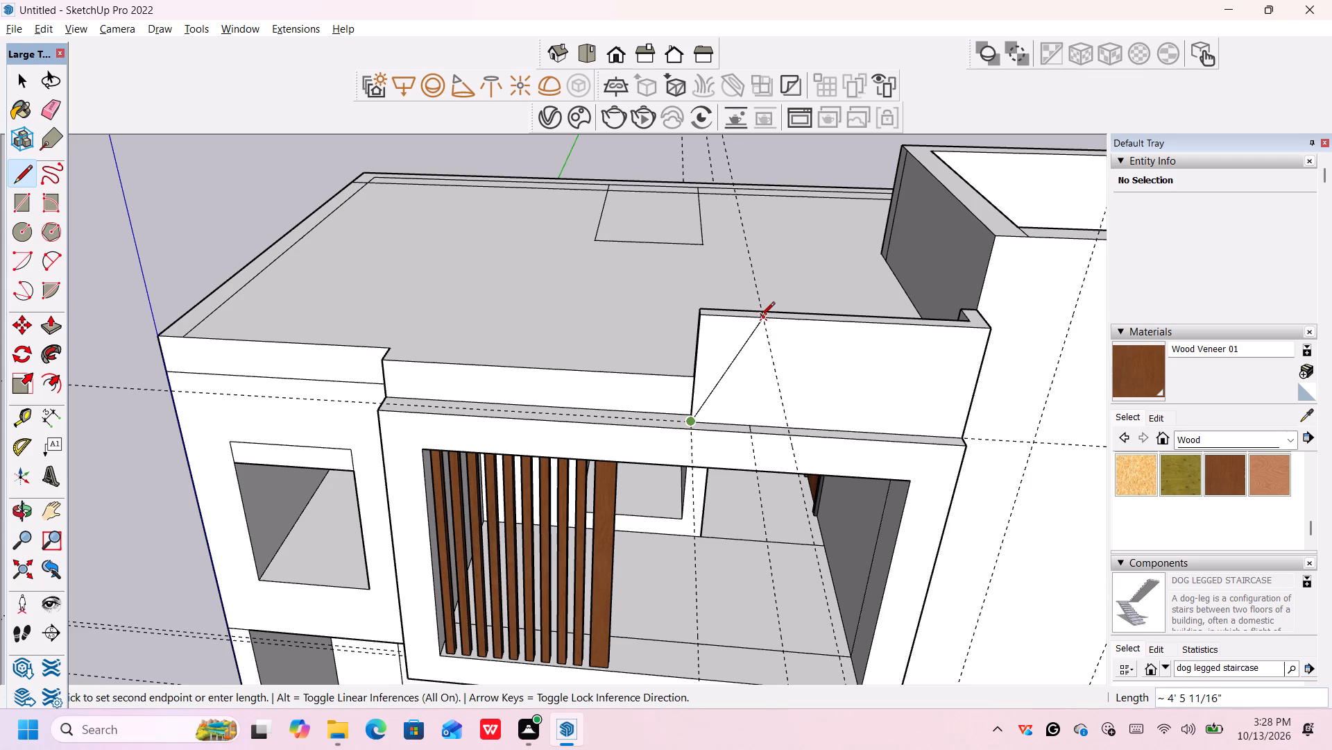
{"action": "left_click", "coordinate": [764, 318]}
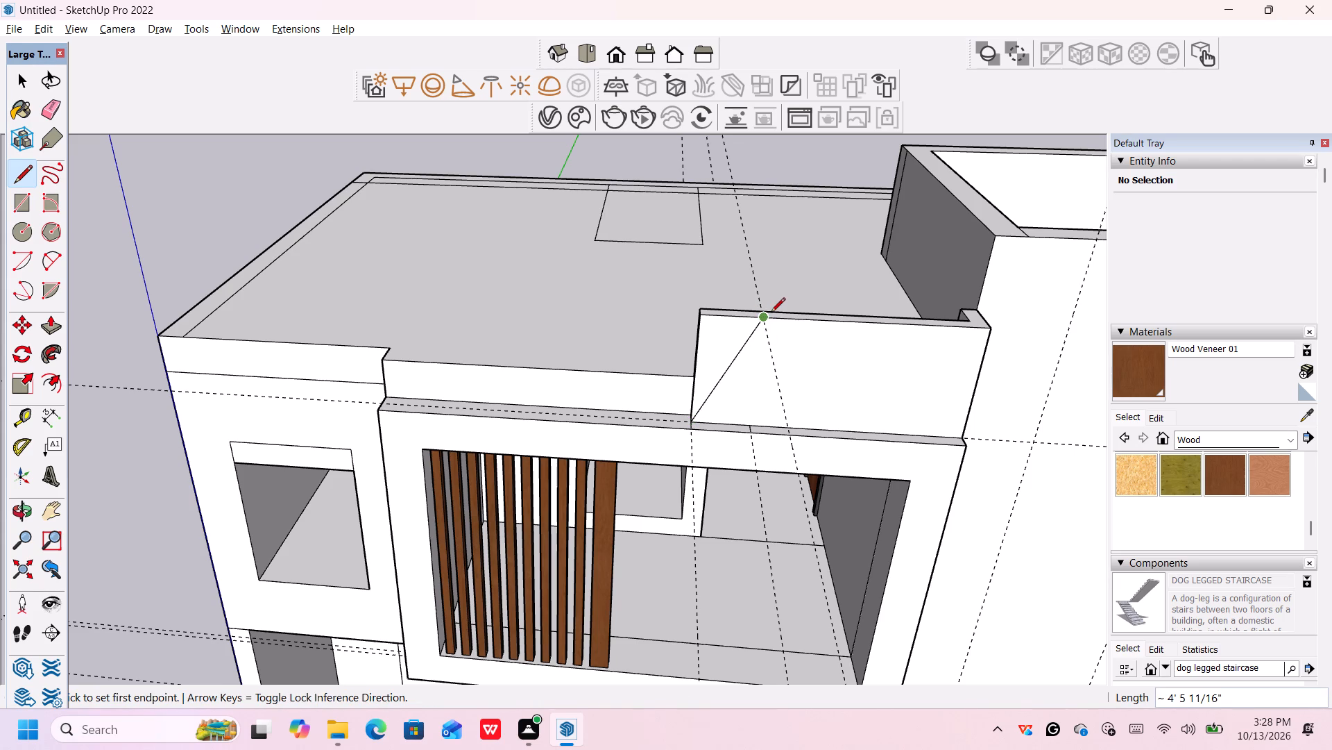
{"action": "key", "text": "space"}
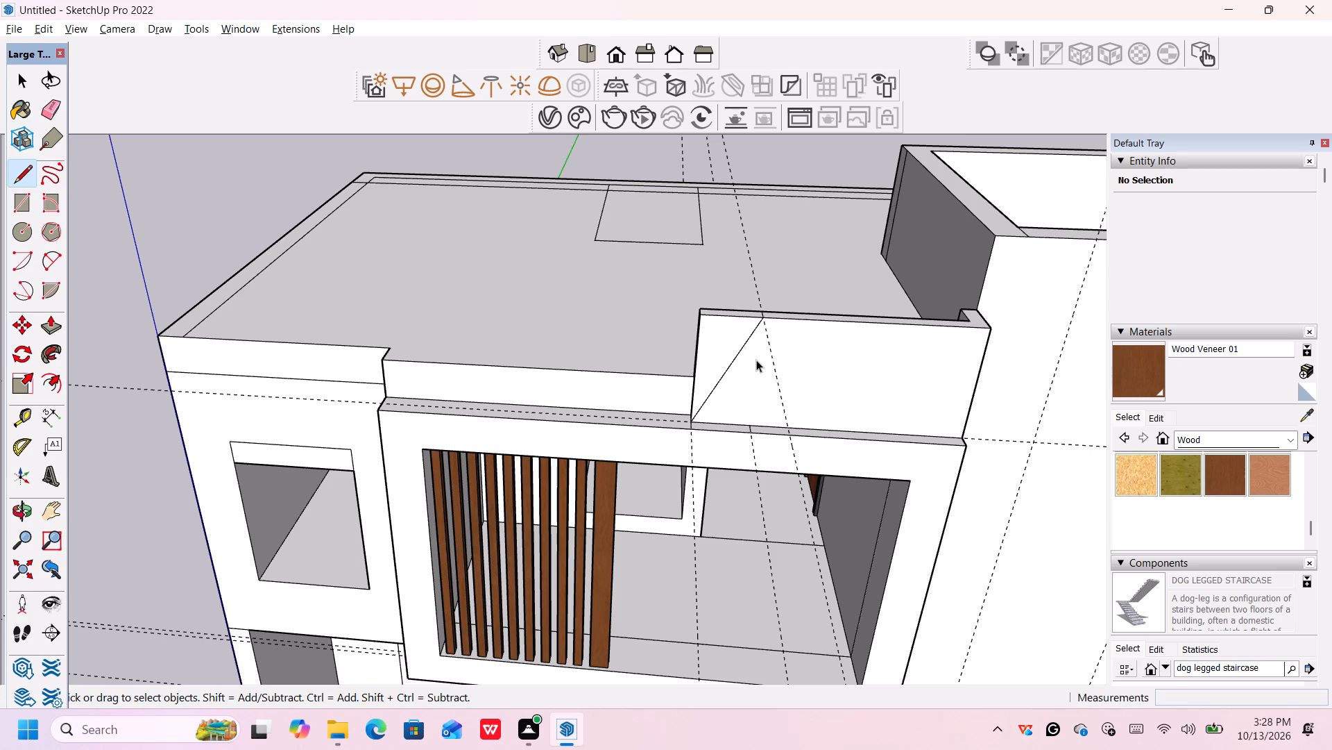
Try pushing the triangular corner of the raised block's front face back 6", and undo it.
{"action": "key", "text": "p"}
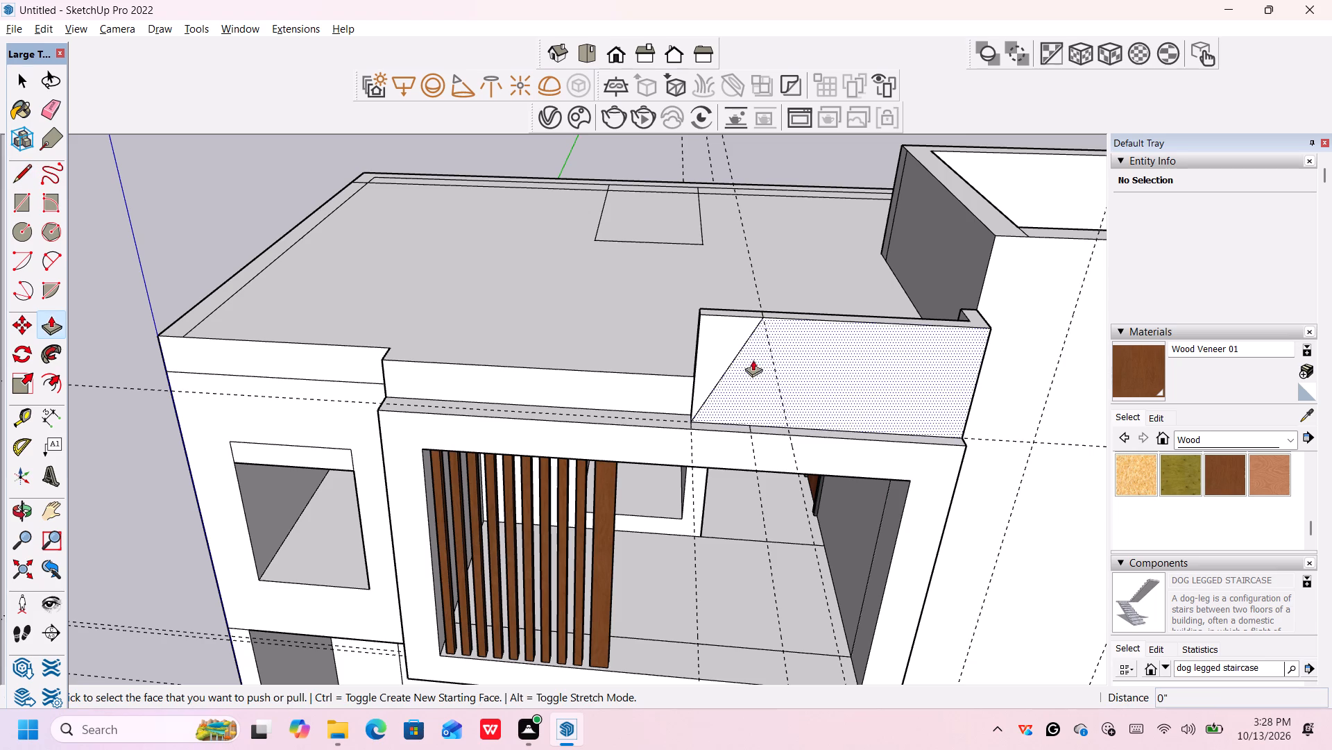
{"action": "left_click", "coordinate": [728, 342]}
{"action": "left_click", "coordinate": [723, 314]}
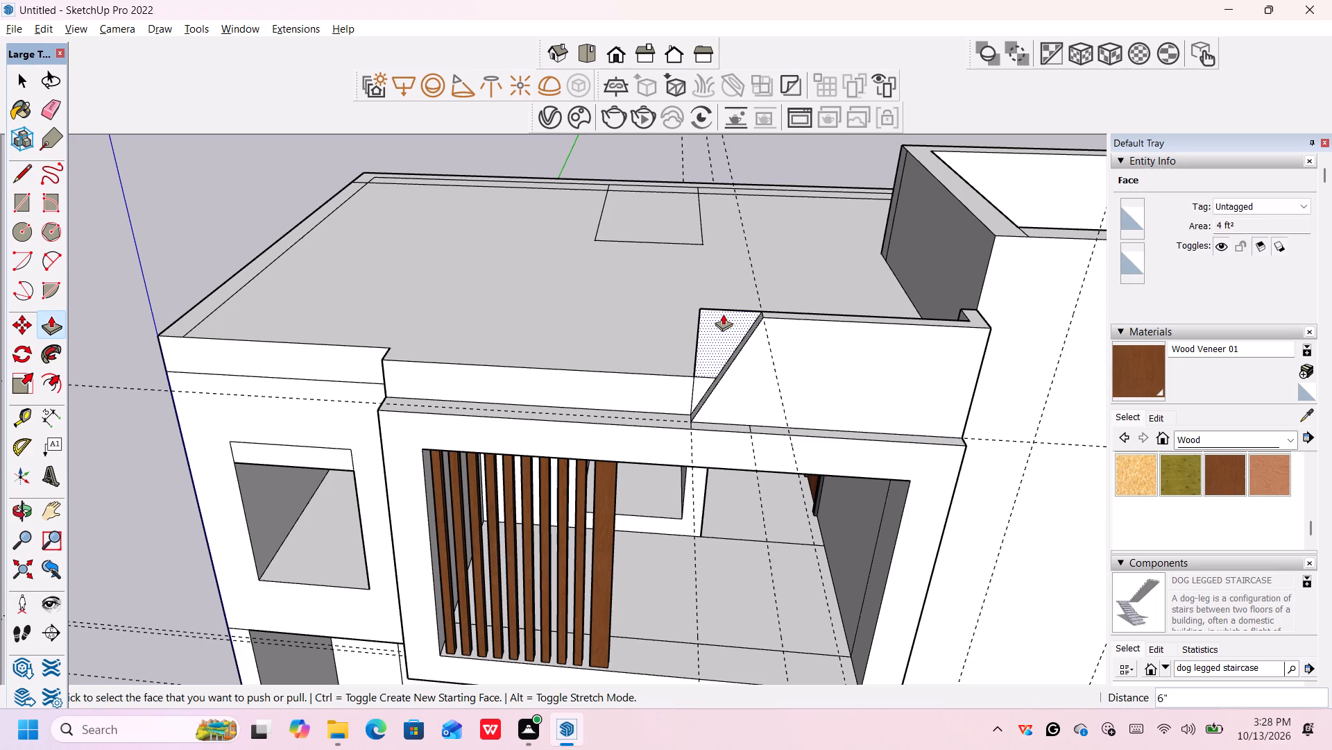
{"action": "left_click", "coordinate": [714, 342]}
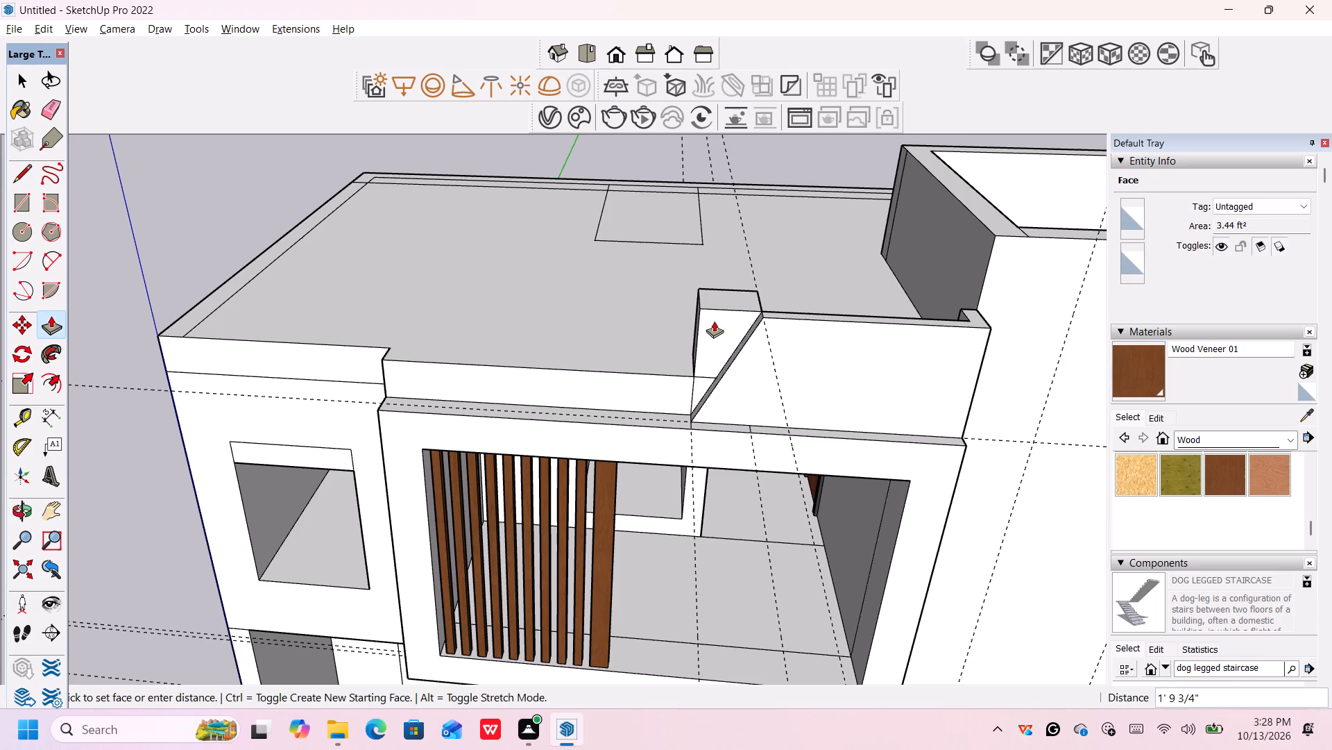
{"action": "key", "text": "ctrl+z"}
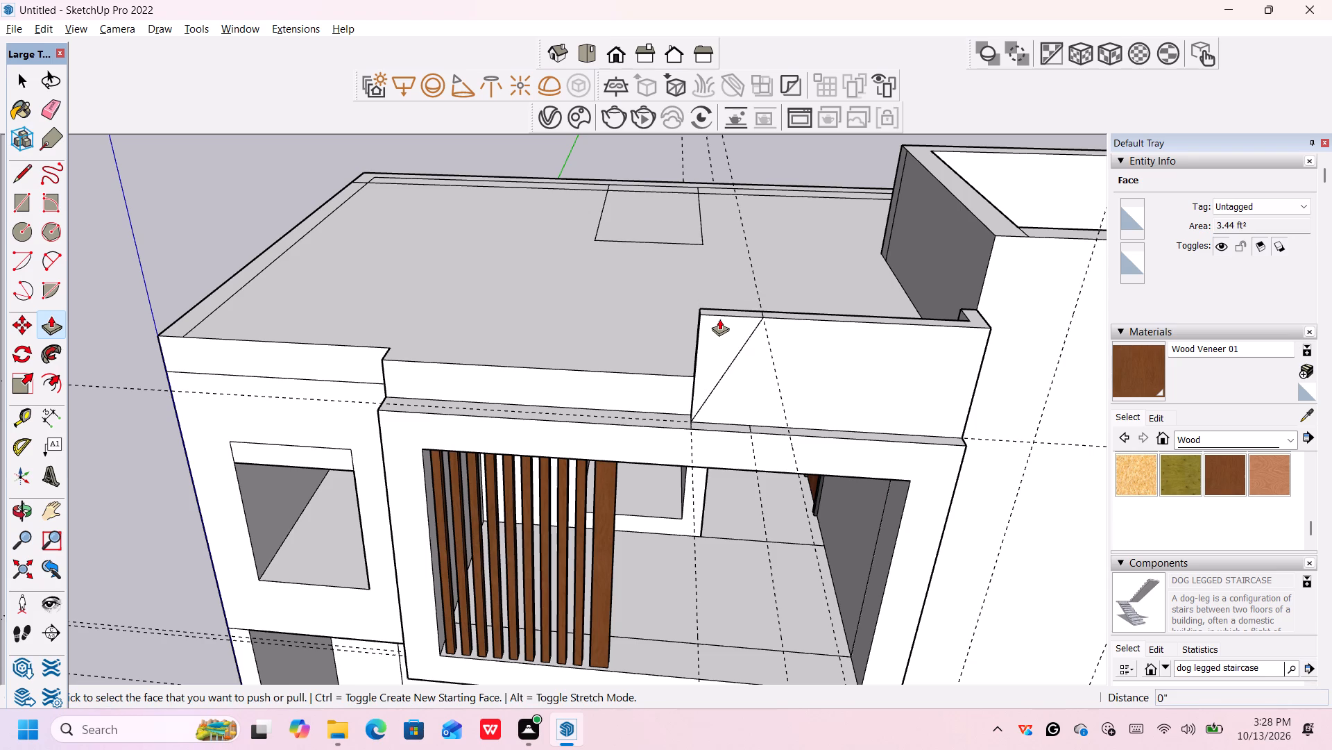
Push the triangular corner of the raised block's front face back 6" with a new starting face.
{"action": "left_click", "coordinate": [721, 338]}
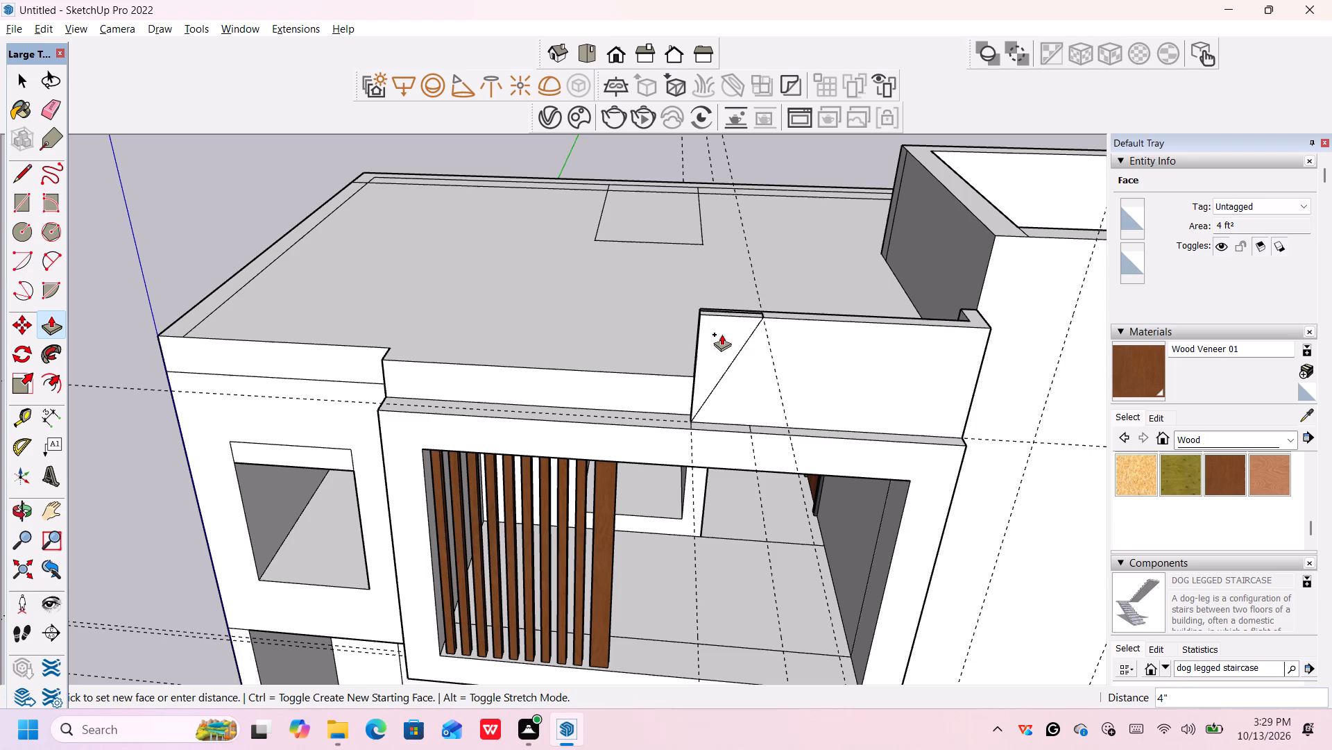
{"action": "left_click", "coordinate": [722, 319]}
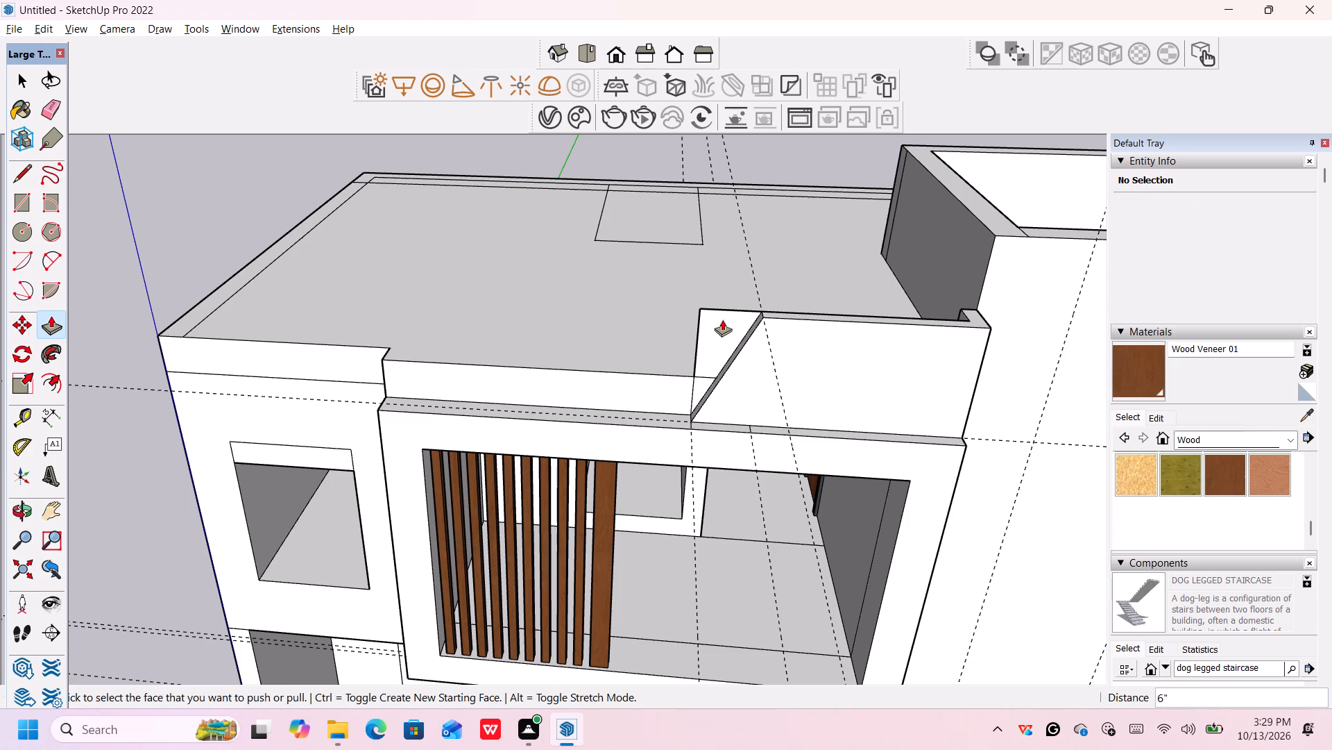
{"action": "middle_click_drag", "start_coordinate": [703, 358], "coordinate": [867, 406]}
{"action": "scroll", "coordinate": [808, 365], "scroll_direction": "up", "scroll_amount": 2}
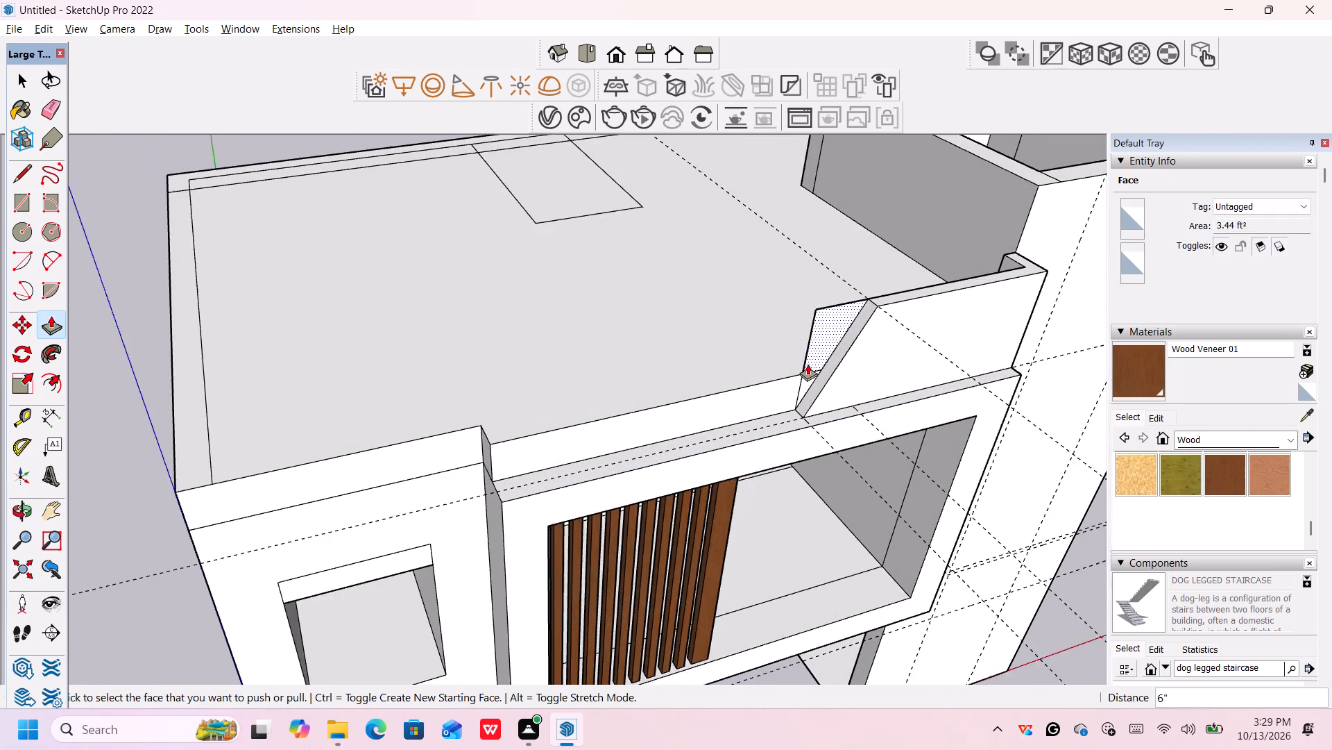
{"action": "scroll", "coordinate": [808, 364], "scroll_direction": "up", "scroll_amount": 1}
{"action": "left_click", "coordinate": [820, 326]}
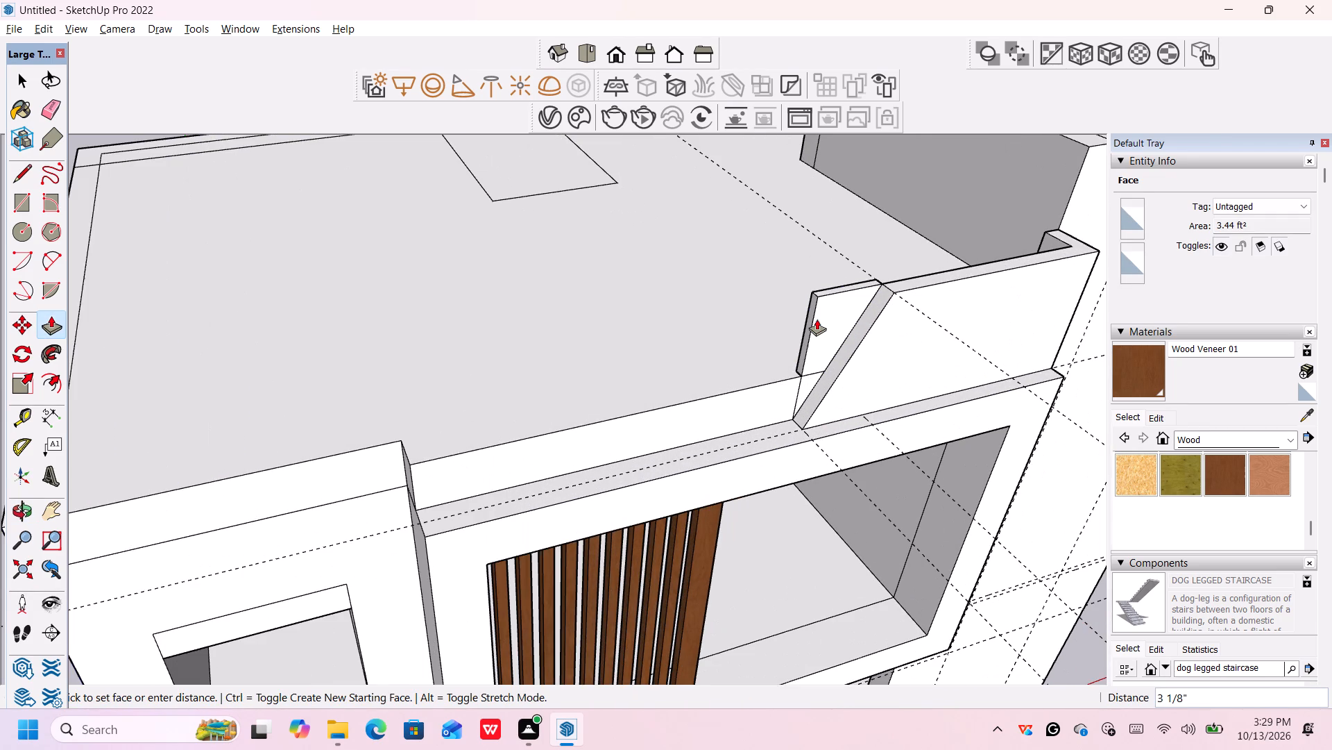
{"action": "key", "text": "Escape"}
Delete the leftover triangular face behind the sloped cut, its top and side edges, and the short edge on the low parapet.
{"action": "key", "text": "space"}
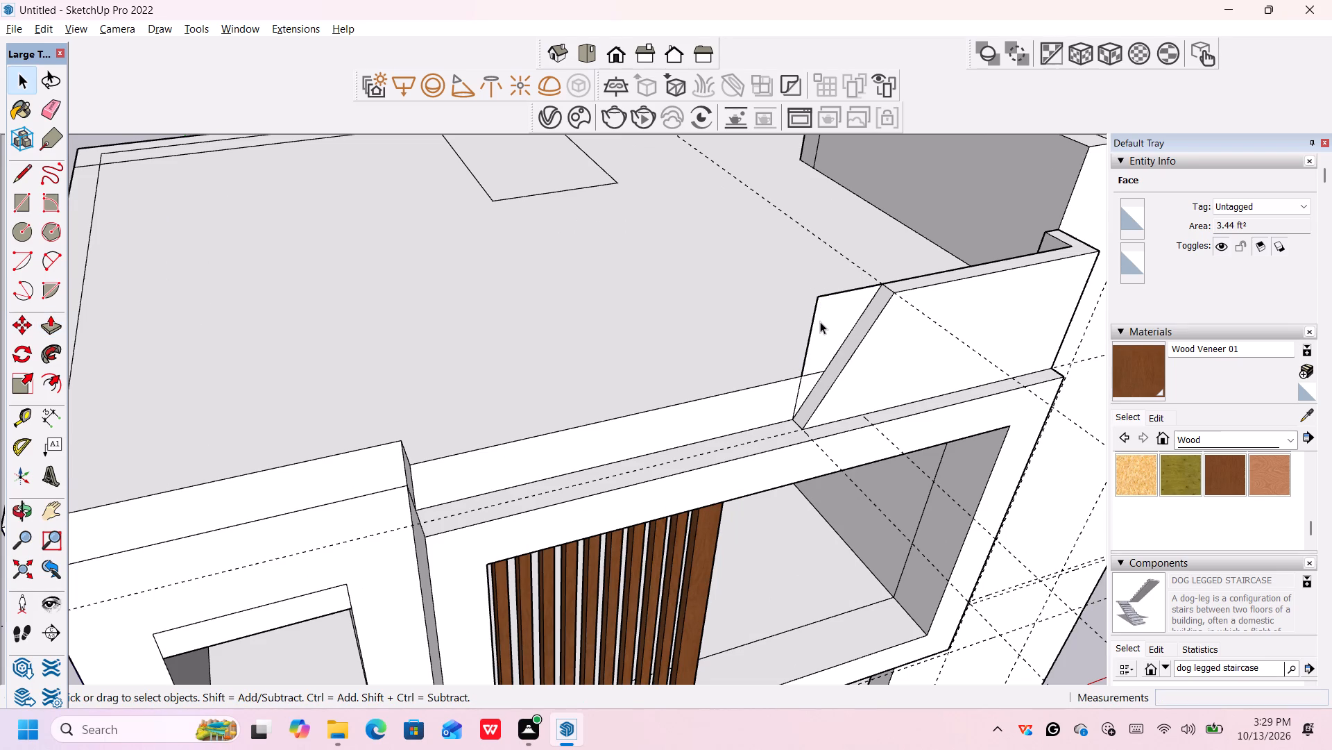
{"action": "left_click", "coordinate": [822, 312]}
{"action": "key", "text": "Delete"}
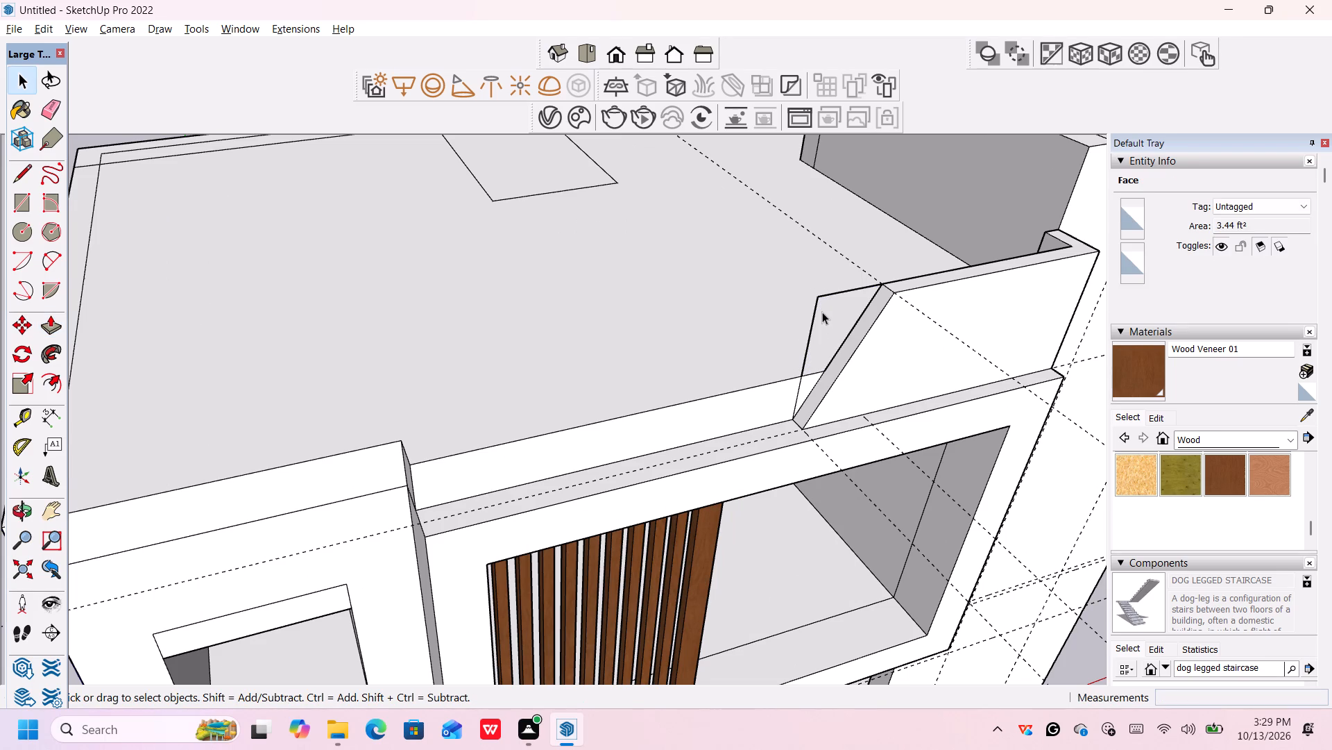
{"action": "left_click", "coordinate": [822, 294]}
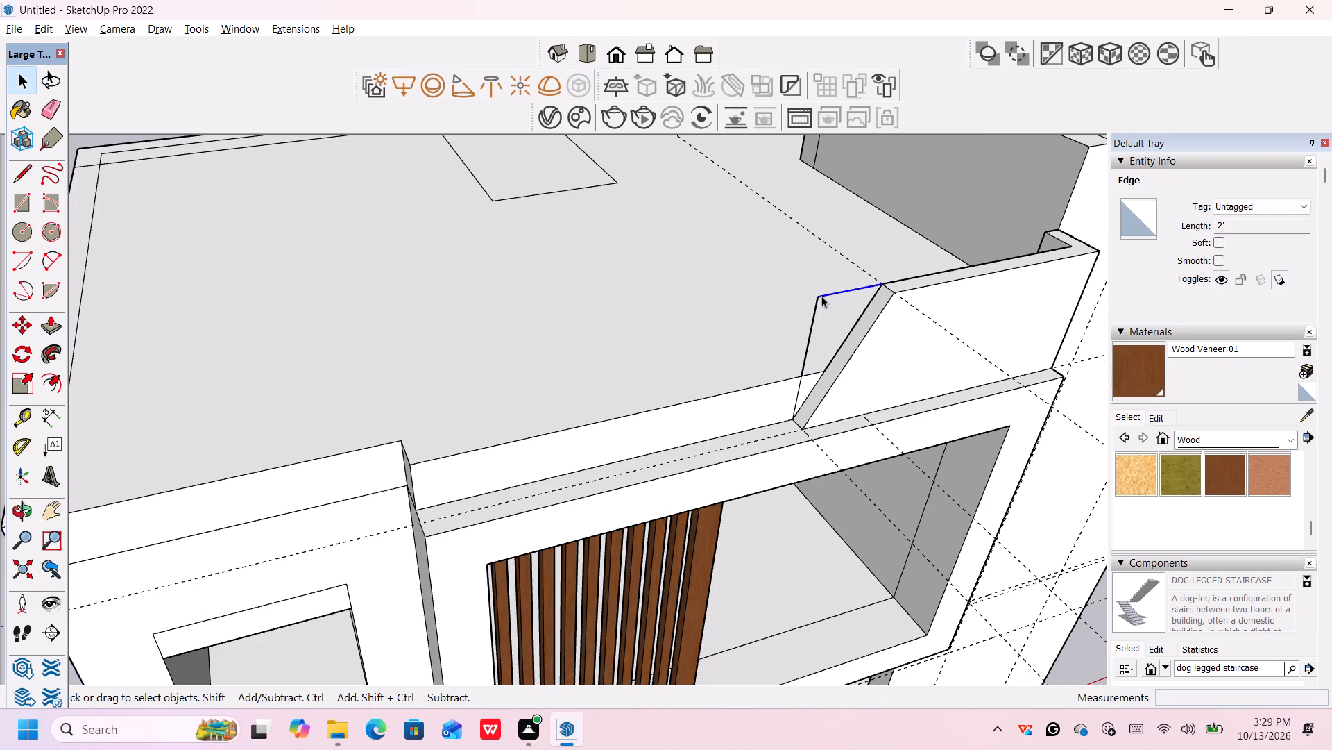
{"action": "key", "text": "Delete"}
{"action": "left_click", "coordinate": [813, 308]}
{"action": "key", "text": "Delete"}
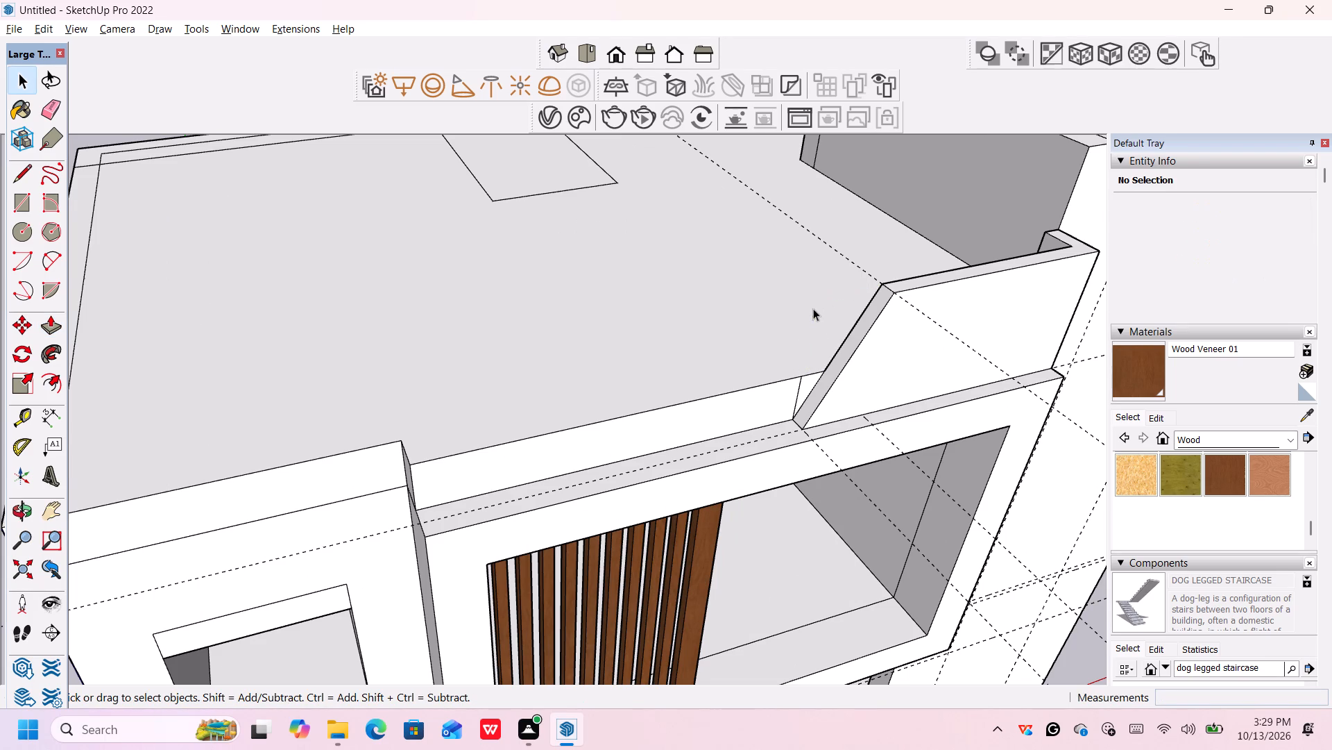
{"action": "key", "text": "e"}
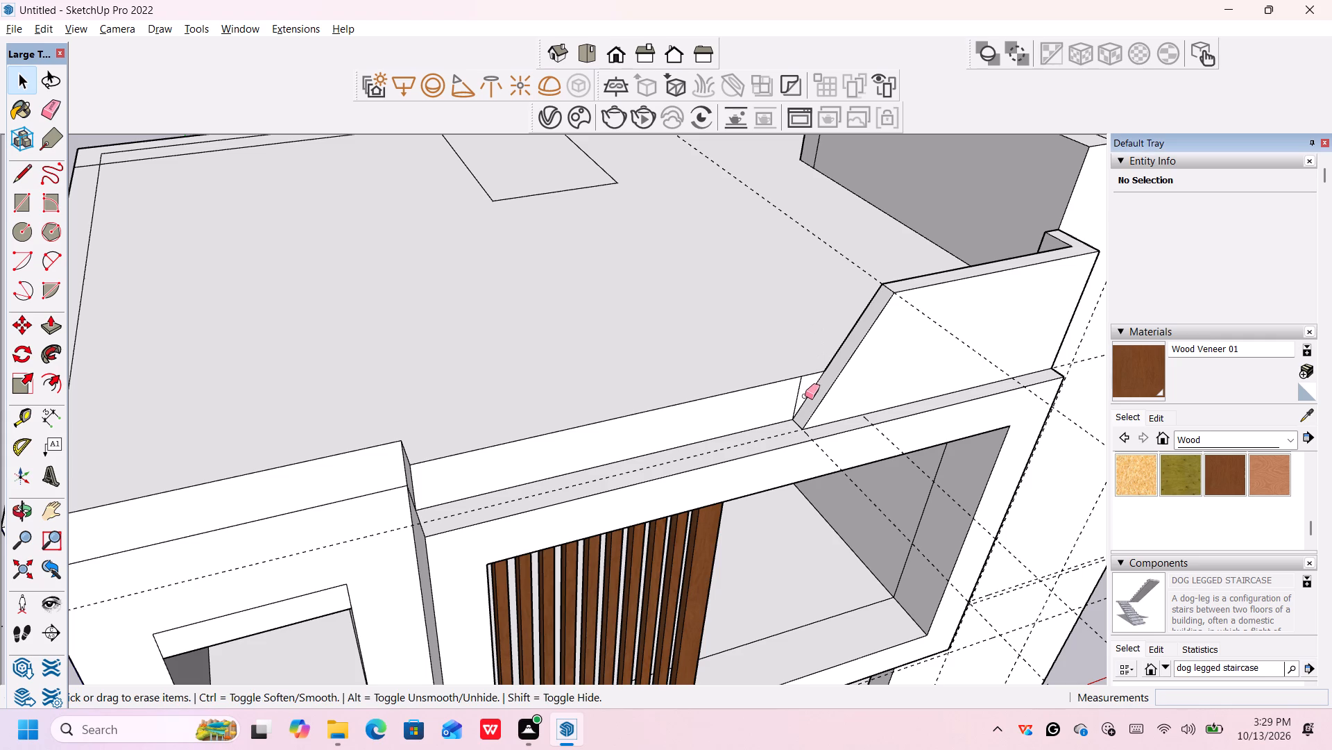
{"action": "left_click", "coordinate": [797, 396]}
{"action": "key", "text": "space"}
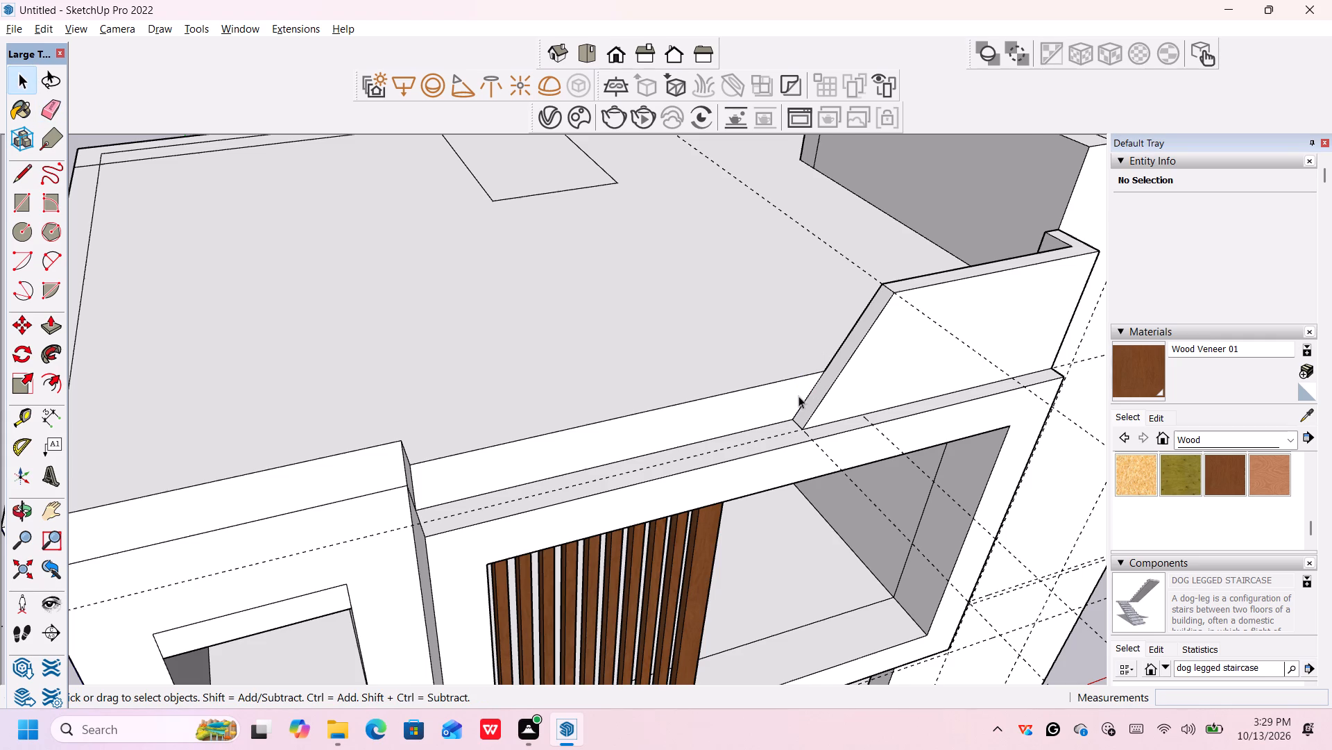
Delete all the leftover construction guides around the house.
{"action": "scroll", "coordinate": [800, 394], "scroll_direction": "down", "scroll_amount": 7}
{"action": "scroll", "coordinate": [807, 388], "scroll_direction": "down", "scroll_amount": 20}
{"action": "scroll", "coordinate": [807, 388], "scroll_direction": "down", "scroll_amount": 1}
{"action": "scroll", "coordinate": [969, 491], "scroll_direction": "down", "scroll_amount": 6}
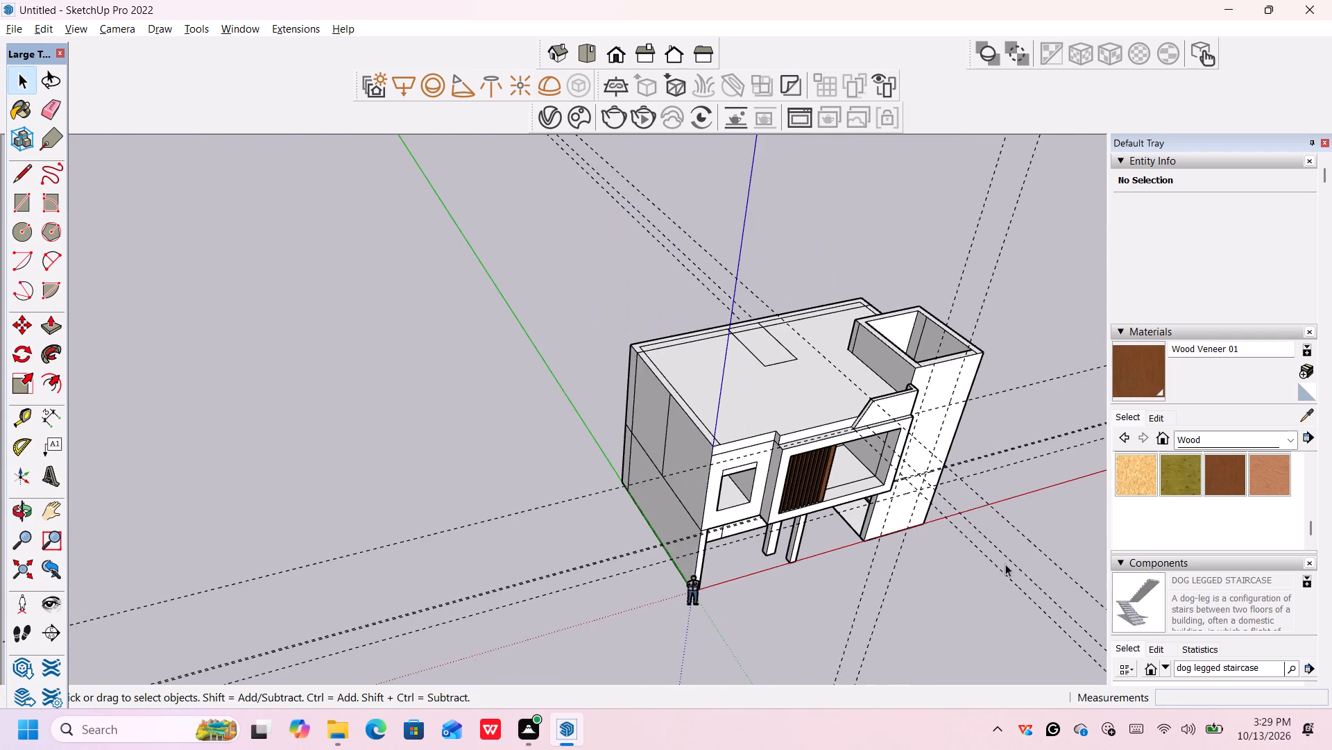
{"action": "middle_click_drag", "start_coordinate": [1007, 564], "coordinate": [928, 459]}
{"action": "scroll", "coordinate": [933, 460], "scroll_direction": "up", "scroll_amount": 3}
{"action": "left_click_drag", "start_coordinate": [1068, 428], "coordinate": [1030, 562]}
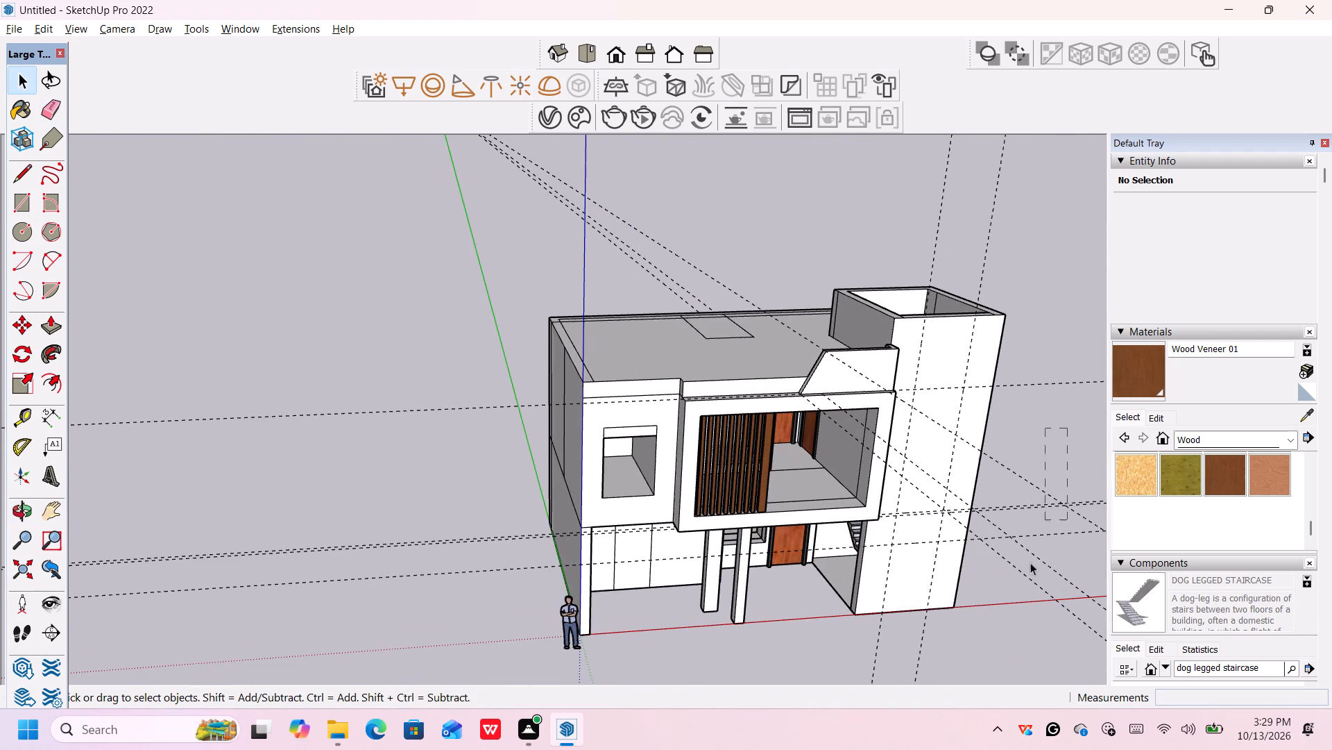
{"action": "left_click_drag", "start_coordinate": [1030, 562], "coordinate": [1016, 613]}
{"action": "key", "text": "Delete"}
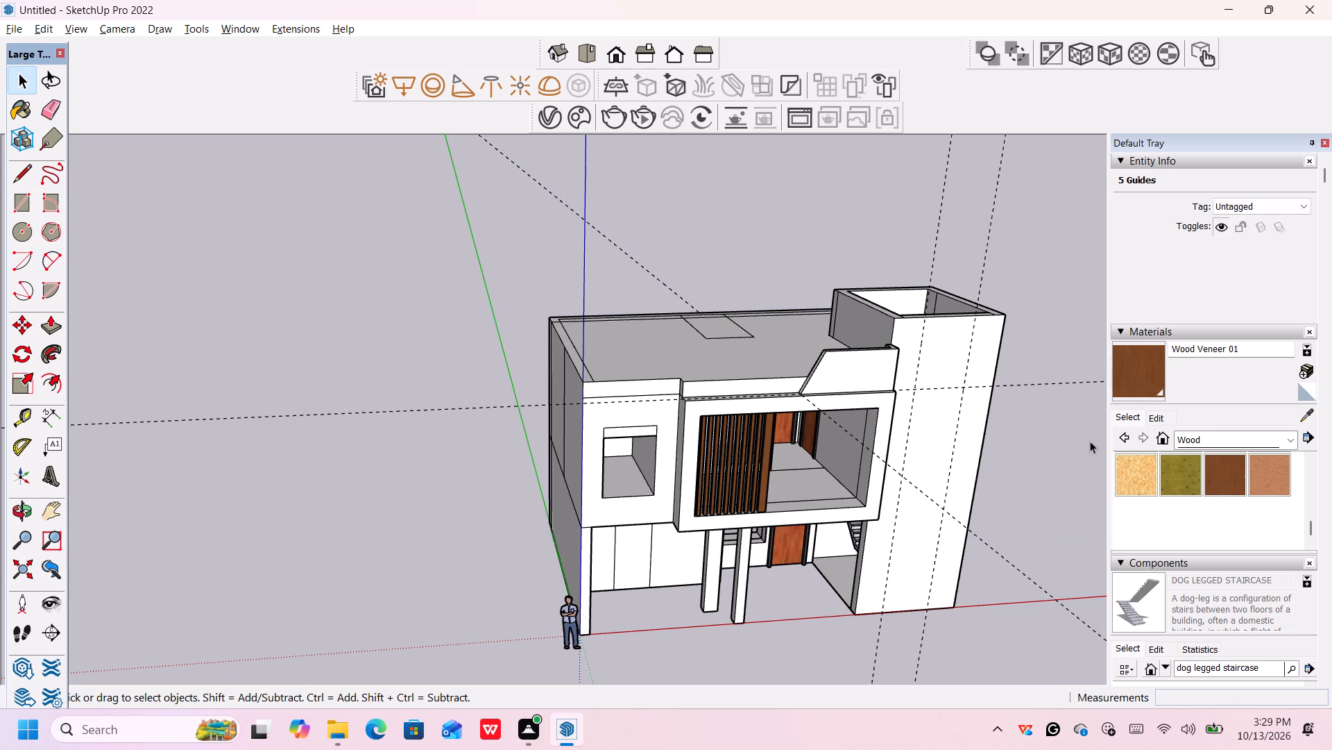
{"action": "left_click_drag", "start_coordinate": [1069, 372], "coordinate": [1039, 549]}
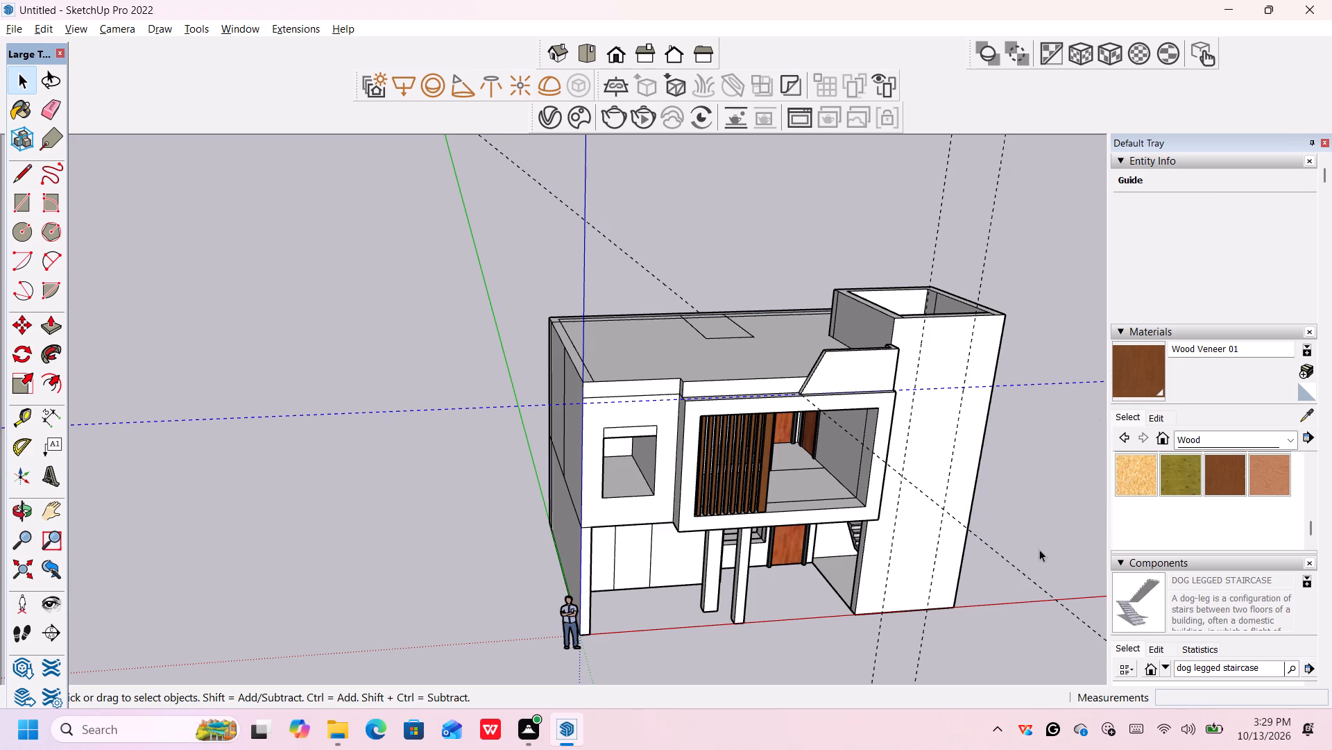
{"action": "key", "text": "Insert"}
{"action": "key", "text": "Delete"}
{"action": "left_click_drag", "start_coordinate": [1029, 533], "coordinate": [1007, 589]}
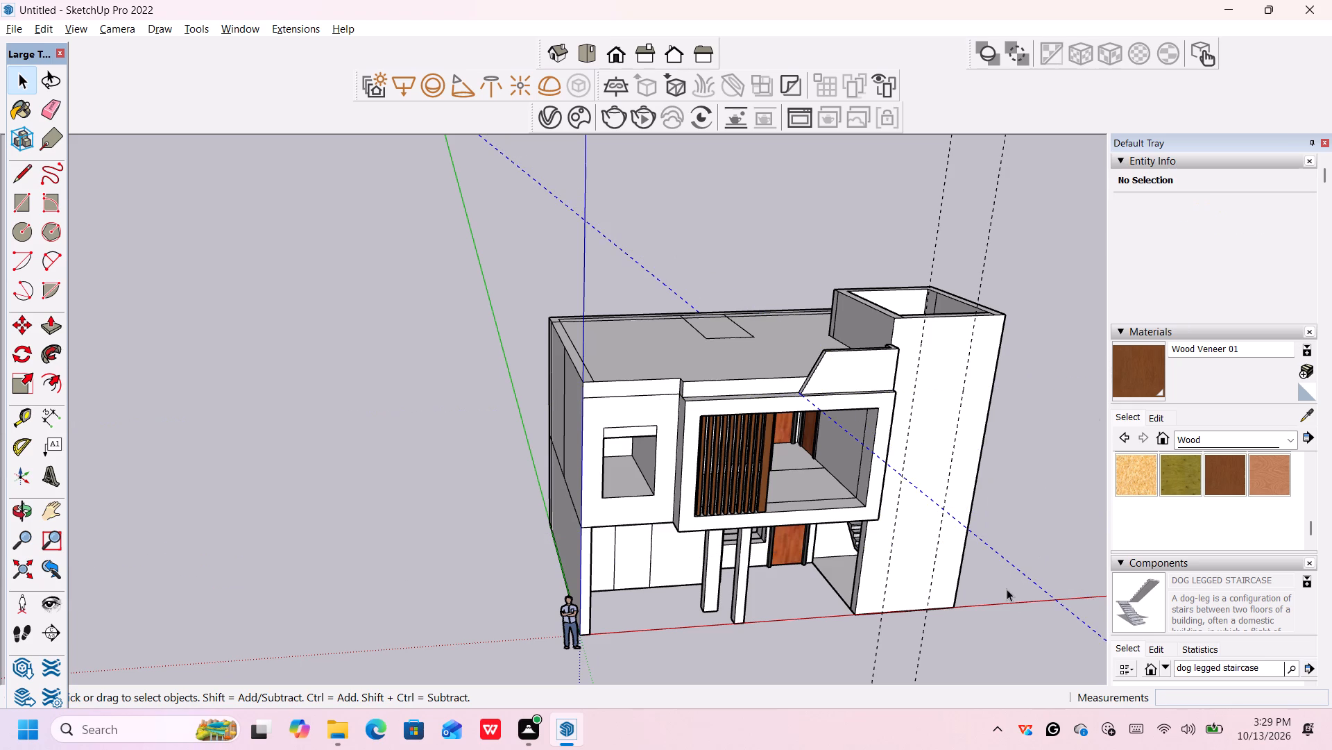
{"action": "key", "text": "Delete"}
{"action": "left_click_drag", "start_coordinate": [1009, 220], "coordinate": [917, 235]}
{"action": "key", "text": "Delete"}
Examine the front elevation around the balcony frame and the sloped parapet block.
{"action": "scroll", "coordinate": [843, 356], "scroll_direction": "down", "scroll_amount": 2}
{"action": "scroll", "coordinate": [879, 394], "scroll_direction": "up", "scroll_amount": 2}
{"action": "middle_click_drag", "start_coordinate": [879, 396], "coordinate": [851, 358]}
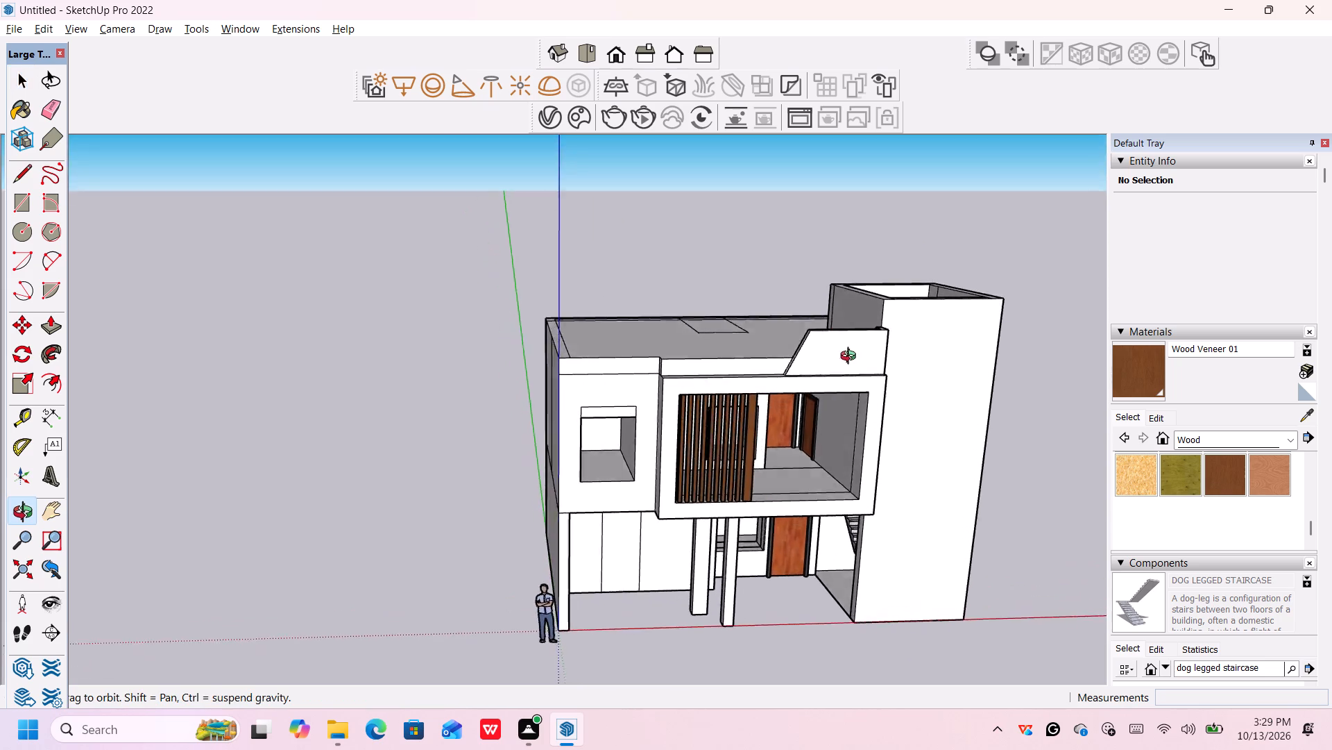
{"action": "middle_click_drag", "start_coordinate": [851, 358], "coordinate": [835, 312]}
{"action": "scroll", "coordinate": [837, 308], "scroll_direction": "up", "scroll_amount": 6}
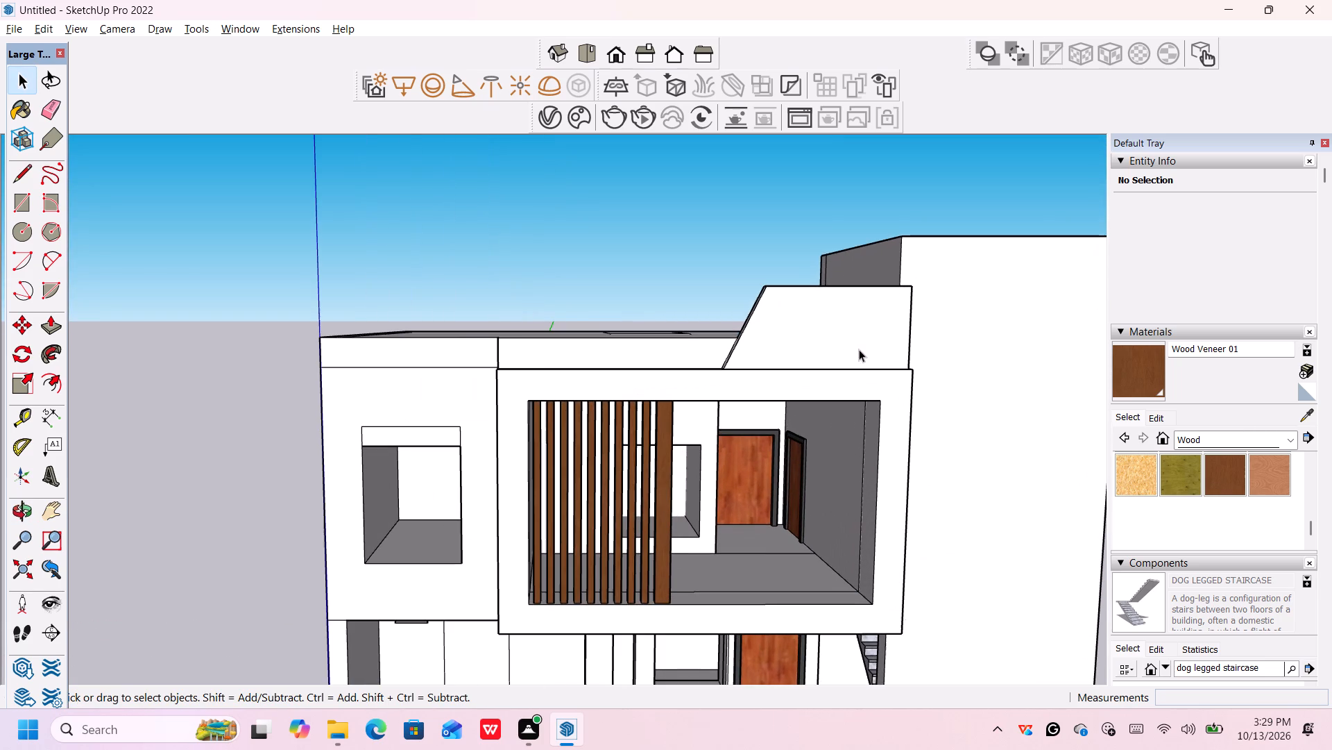
{"action": "middle_click_drag", "start_coordinate": [855, 349], "coordinate": [765, 334]}
{"action": "scroll", "coordinate": [792, 339], "scroll_direction": "up", "scroll_amount": 3}
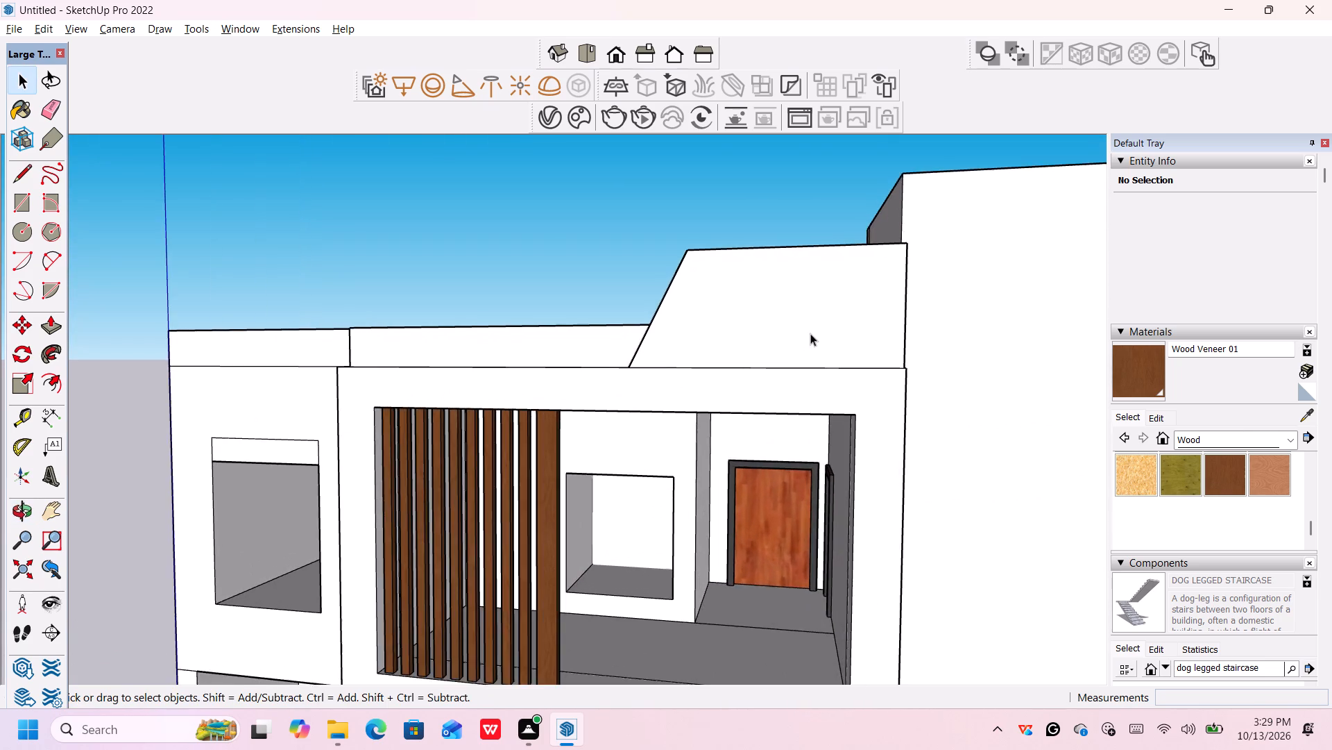
{"action": "scroll", "coordinate": [812, 333], "scroll_direction": "down", "scroll_amount": 2}
{"action": "middle_click_drag", "start_coordinate": [821, 343], "coordinate": [846, 380]}
{"action": "scroll", "coordinate": [849, 375], "scroll_direction": "up", "scroll_amount": 1}
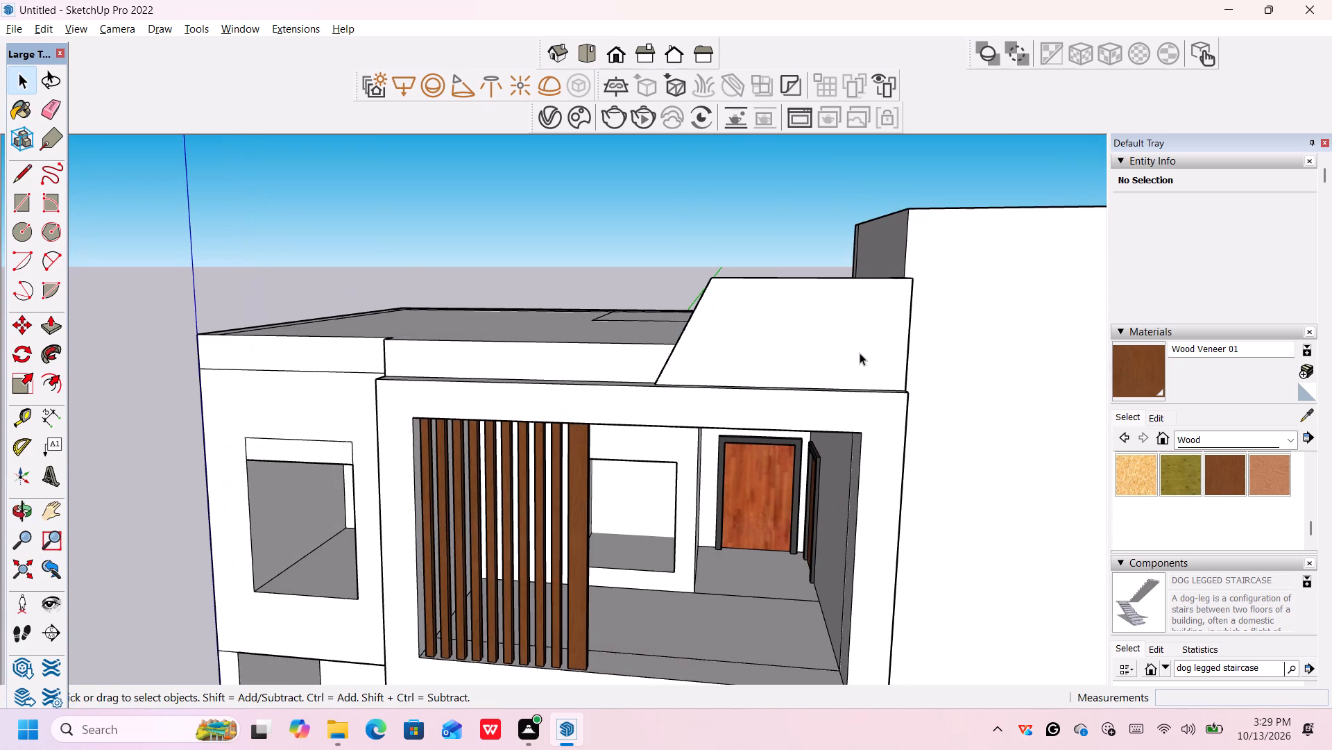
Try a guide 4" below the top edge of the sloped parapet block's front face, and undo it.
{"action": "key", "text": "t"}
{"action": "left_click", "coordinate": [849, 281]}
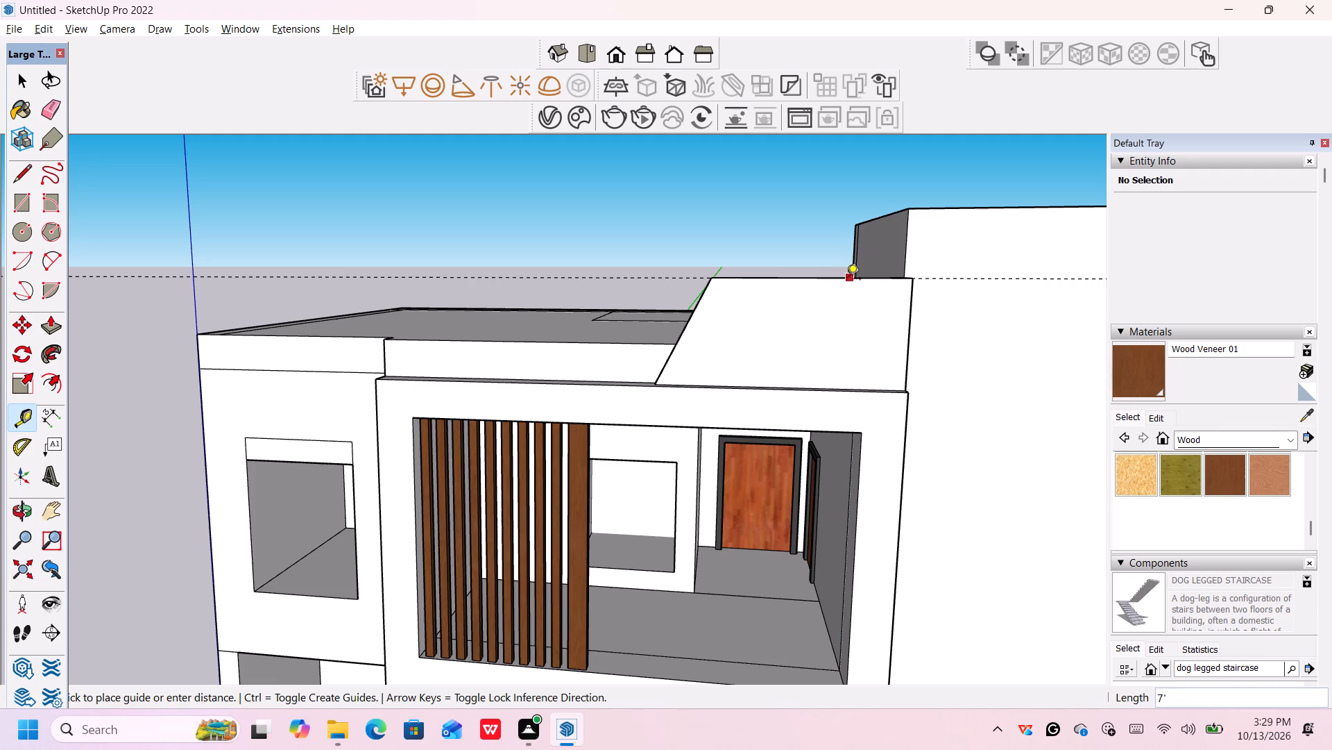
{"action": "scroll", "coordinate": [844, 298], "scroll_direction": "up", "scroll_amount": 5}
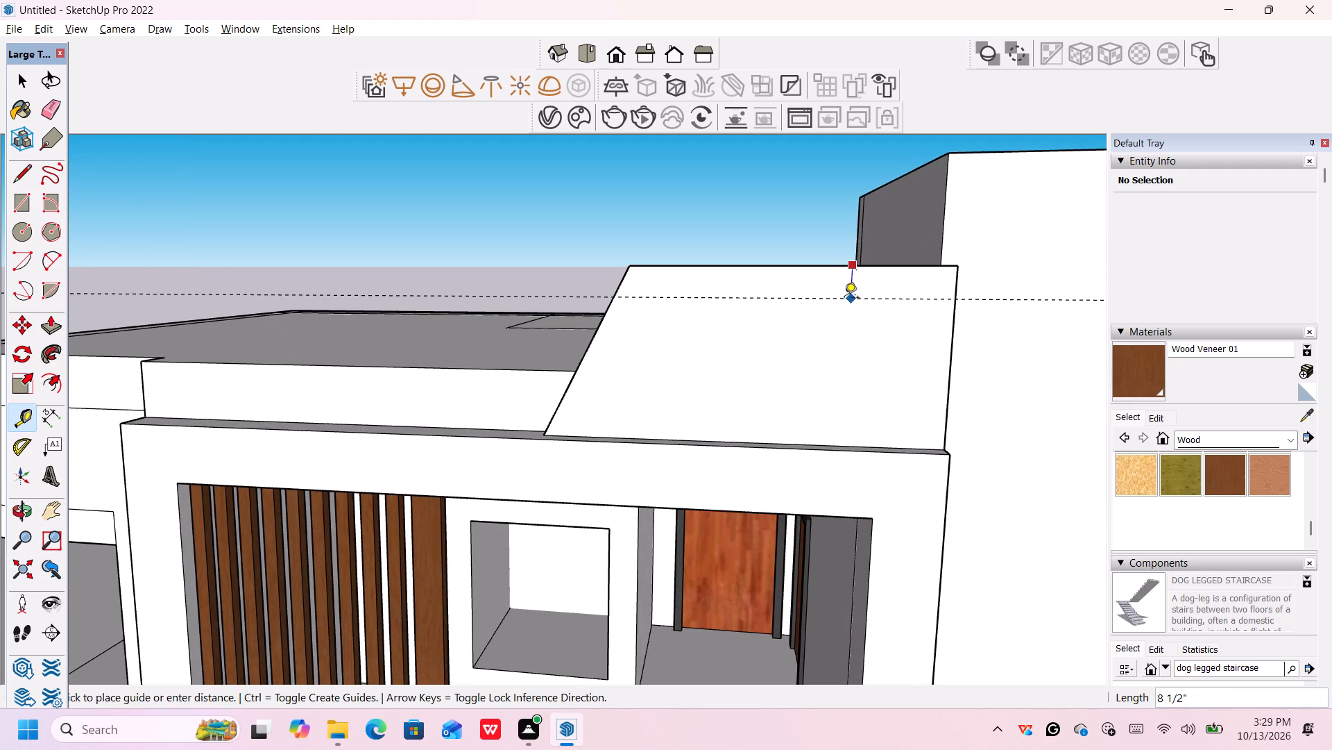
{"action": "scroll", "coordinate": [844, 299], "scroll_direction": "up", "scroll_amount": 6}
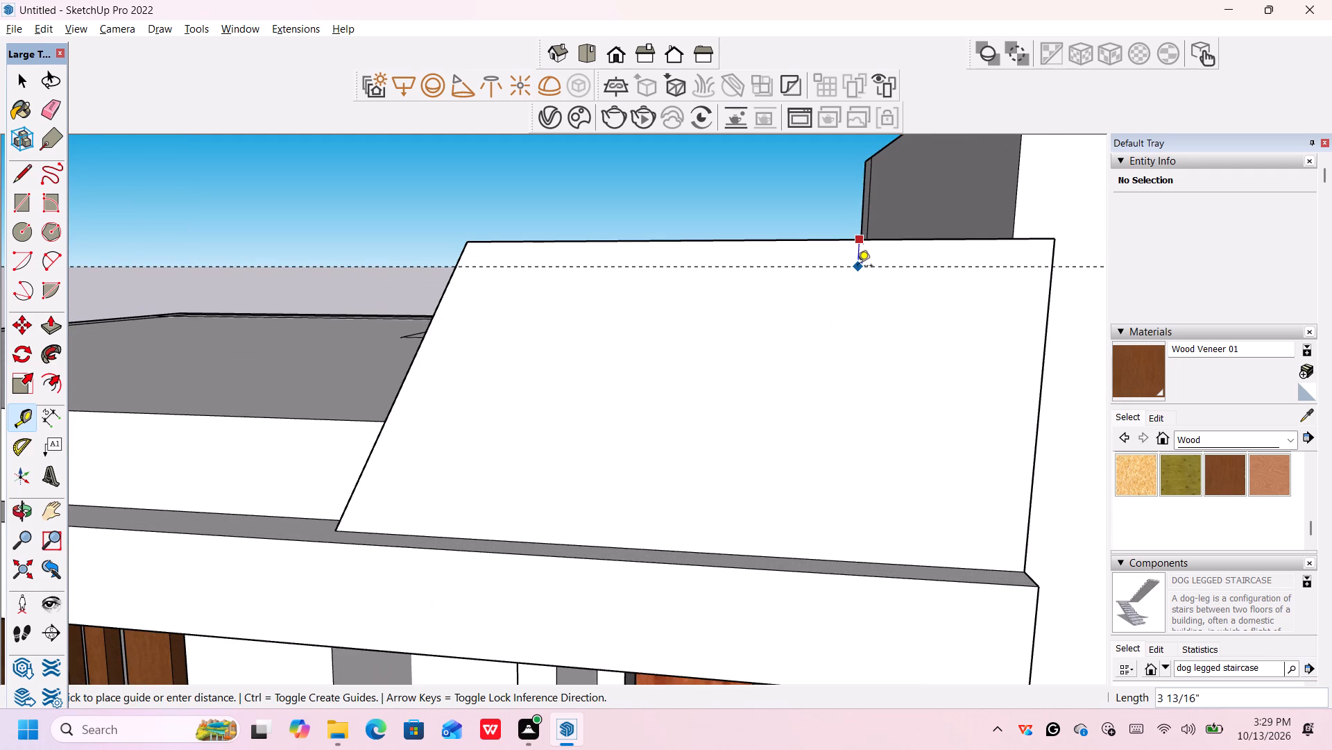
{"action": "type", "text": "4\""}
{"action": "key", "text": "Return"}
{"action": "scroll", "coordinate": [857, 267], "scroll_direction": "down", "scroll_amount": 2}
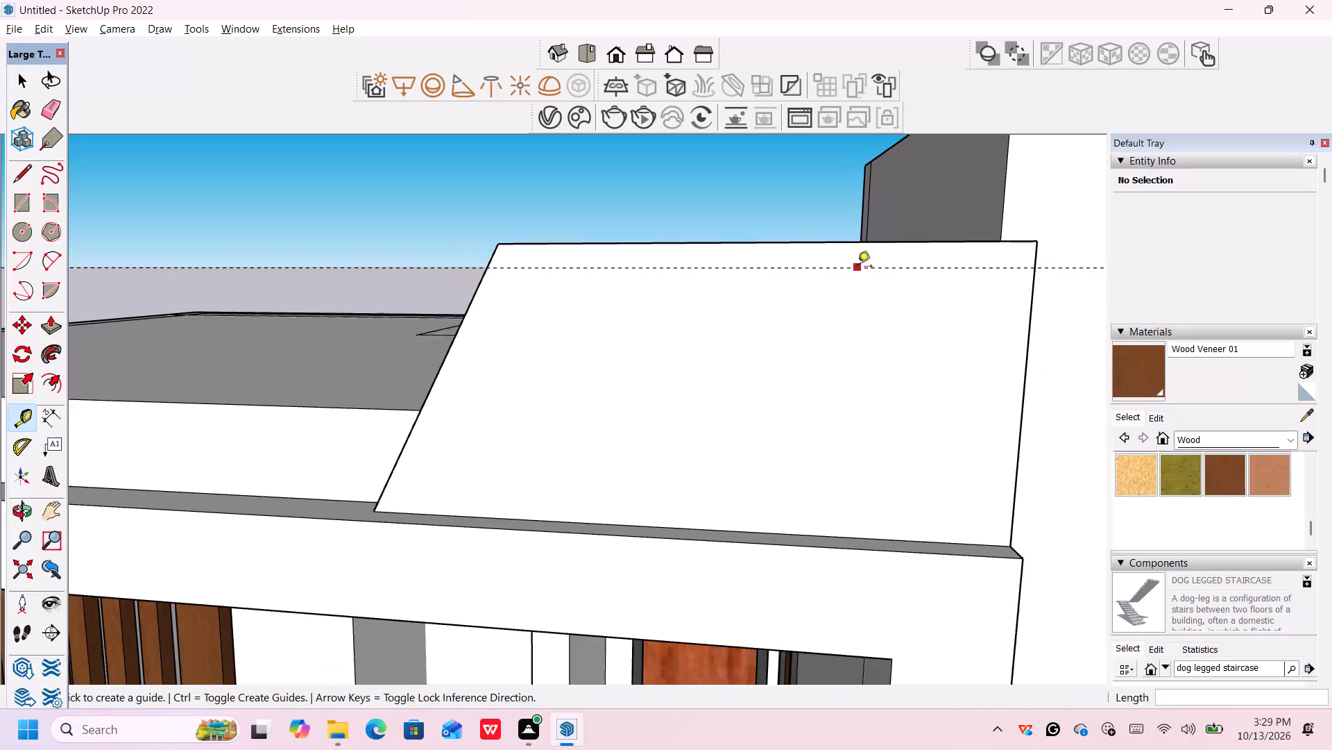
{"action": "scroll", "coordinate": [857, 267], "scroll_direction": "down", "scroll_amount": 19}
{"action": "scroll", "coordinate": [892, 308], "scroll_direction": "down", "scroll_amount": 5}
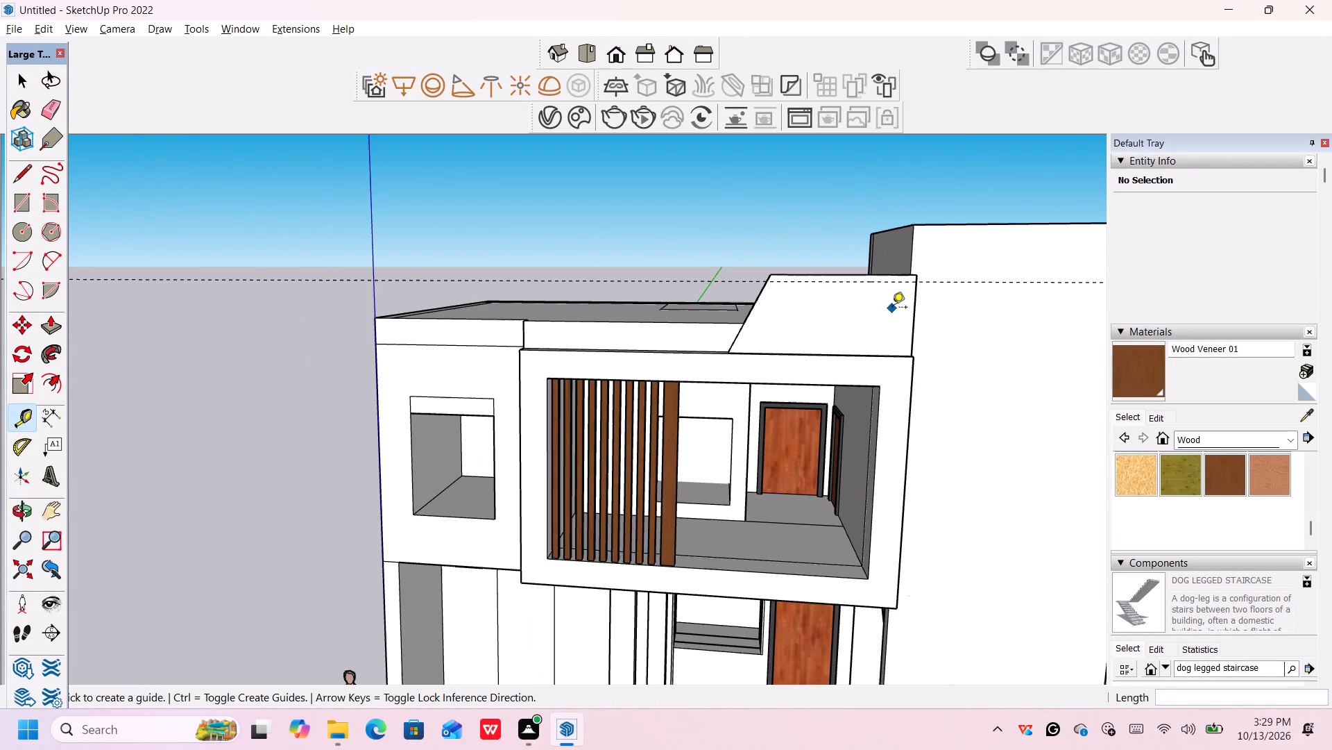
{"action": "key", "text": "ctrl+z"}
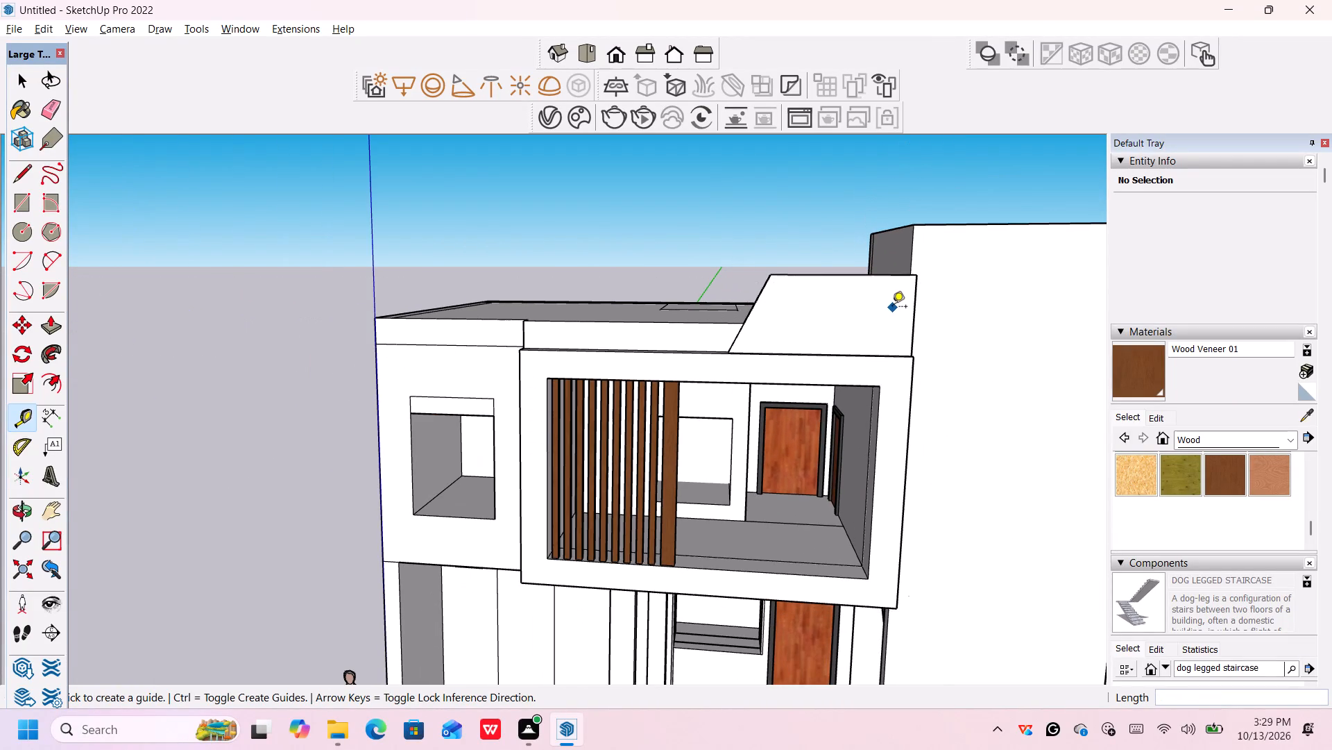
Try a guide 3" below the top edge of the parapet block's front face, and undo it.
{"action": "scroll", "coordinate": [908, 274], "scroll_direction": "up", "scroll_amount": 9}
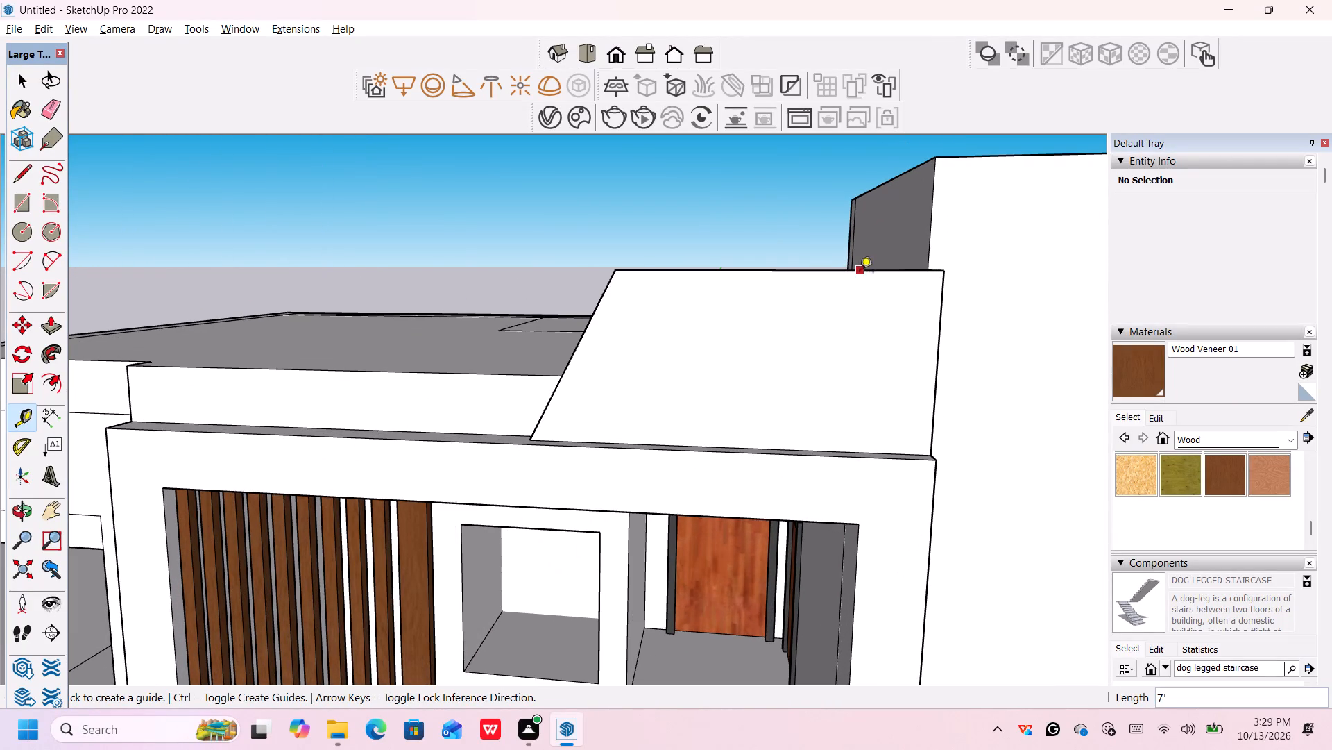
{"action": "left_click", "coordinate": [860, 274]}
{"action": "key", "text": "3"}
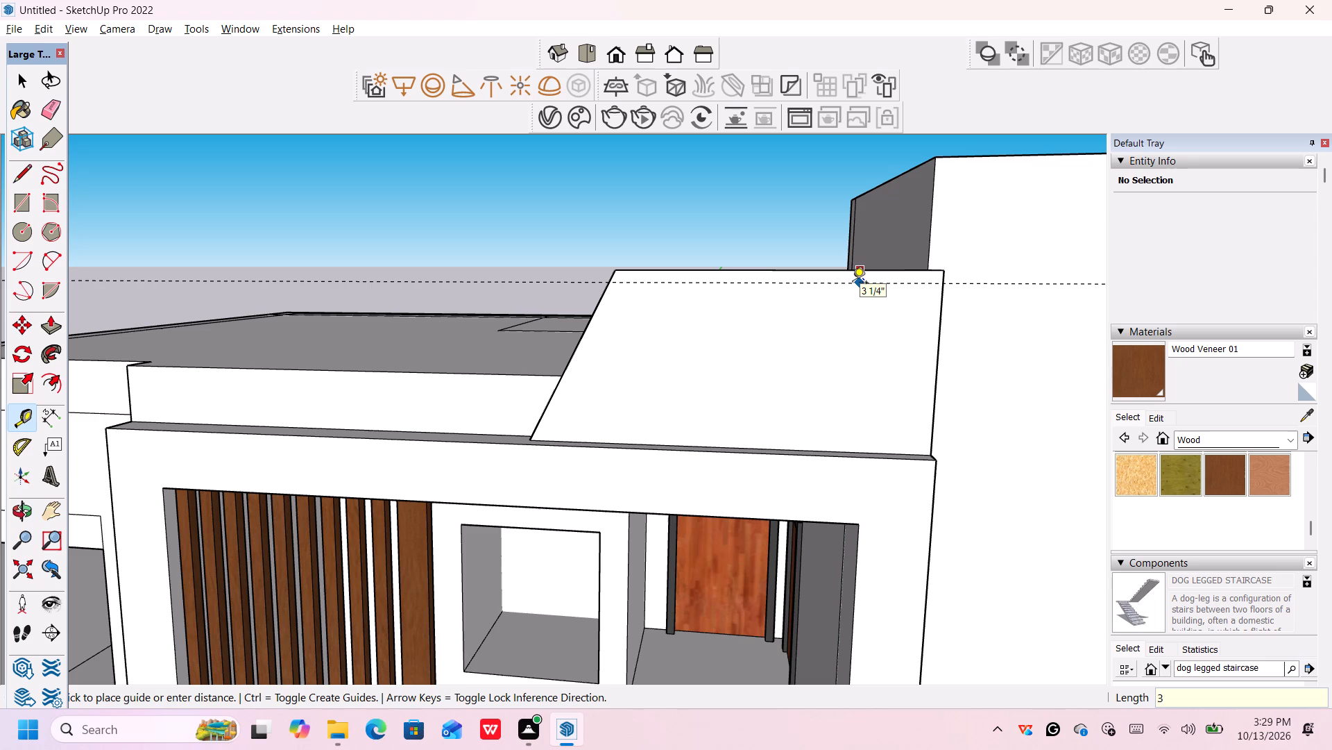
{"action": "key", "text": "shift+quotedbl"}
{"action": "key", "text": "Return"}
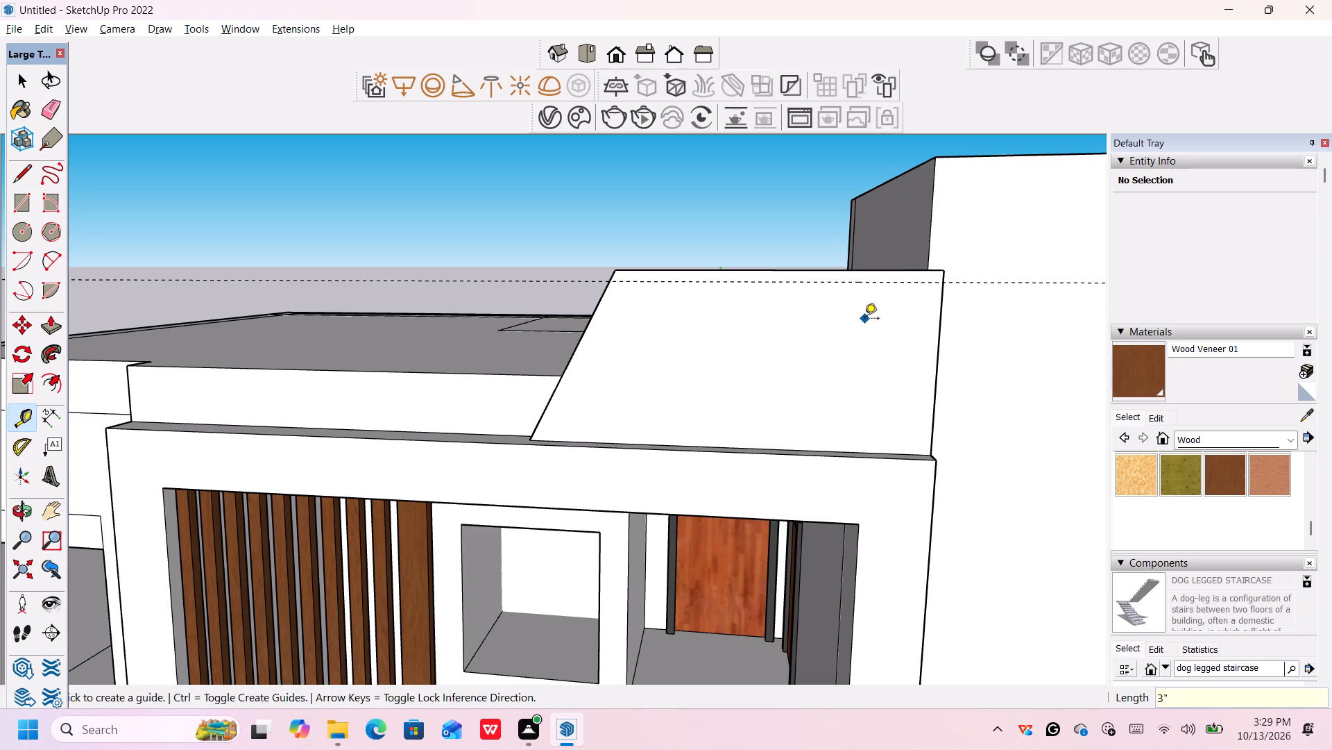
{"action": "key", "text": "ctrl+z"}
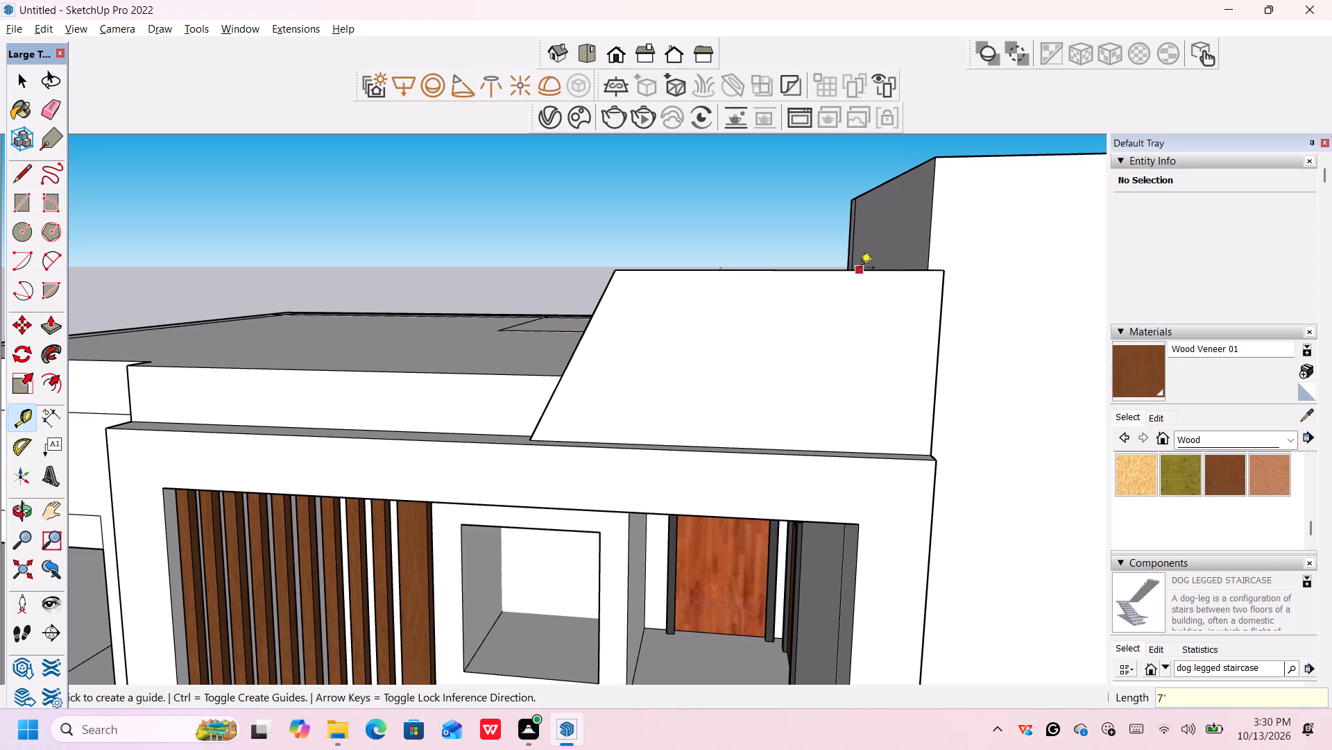
Place guides 2" inside the top edge and 2" inside the sloped edge of the parapet block's front face.
{"action": "left_click", "coordinate": [856, 267]}
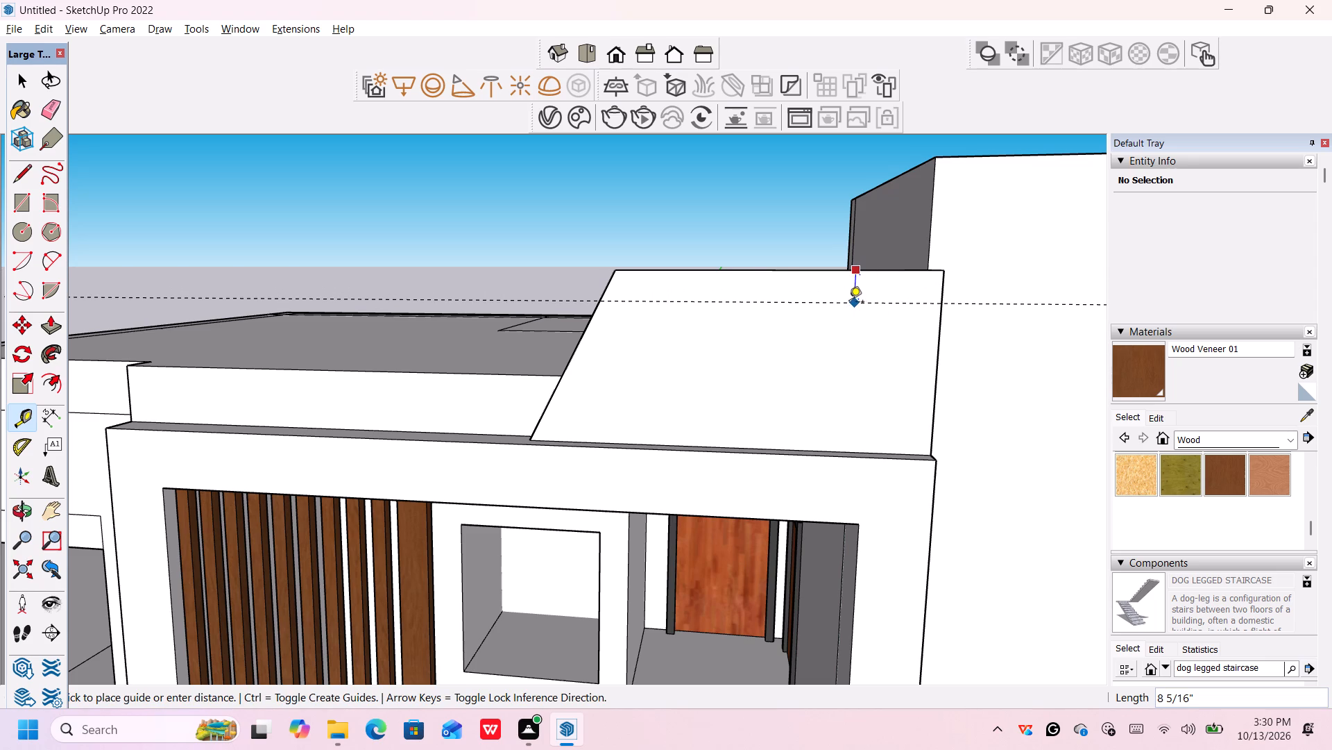
{"action": "type", "text": "2\""}
{"action": "key", "text": "Return"}
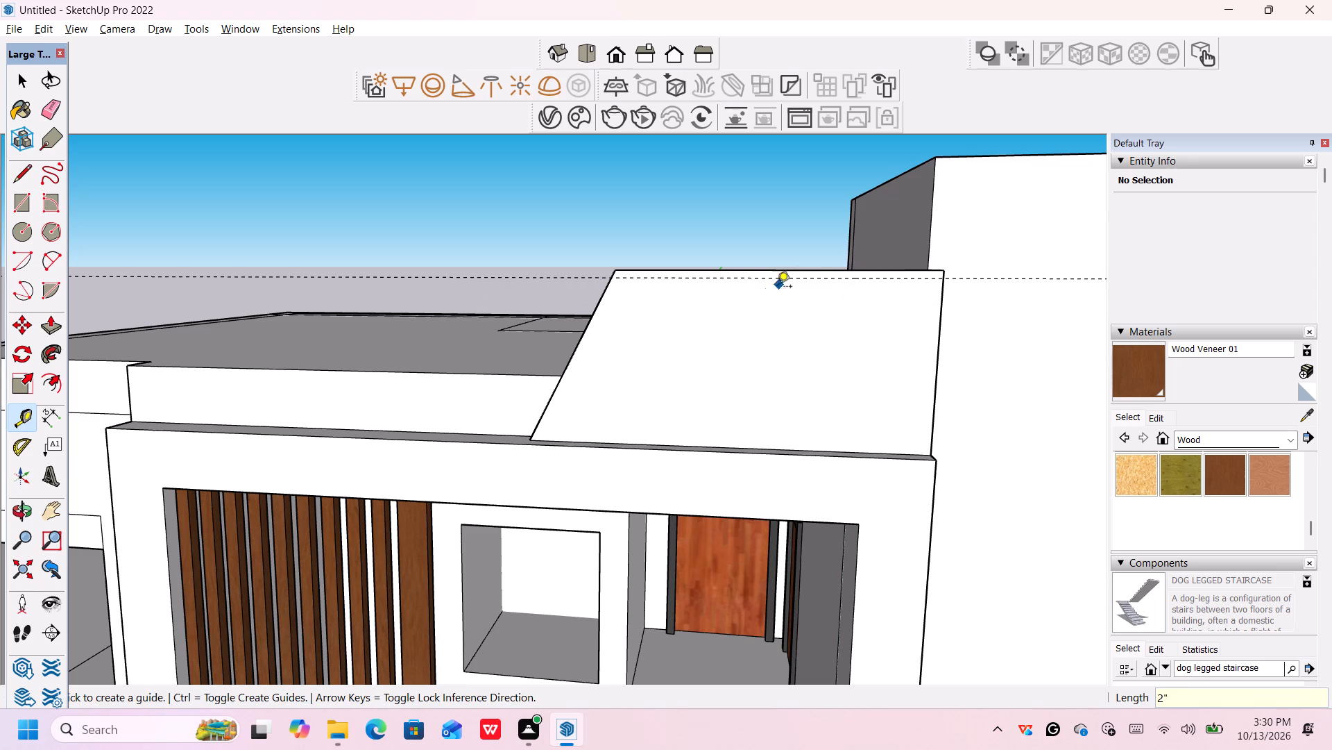
{"action": "scroll", "coordinate": [543, 340], "scroll_direction": "up", "scroll_amount": 3}
{"action": "left_click", "coordinate": [605, 326]}
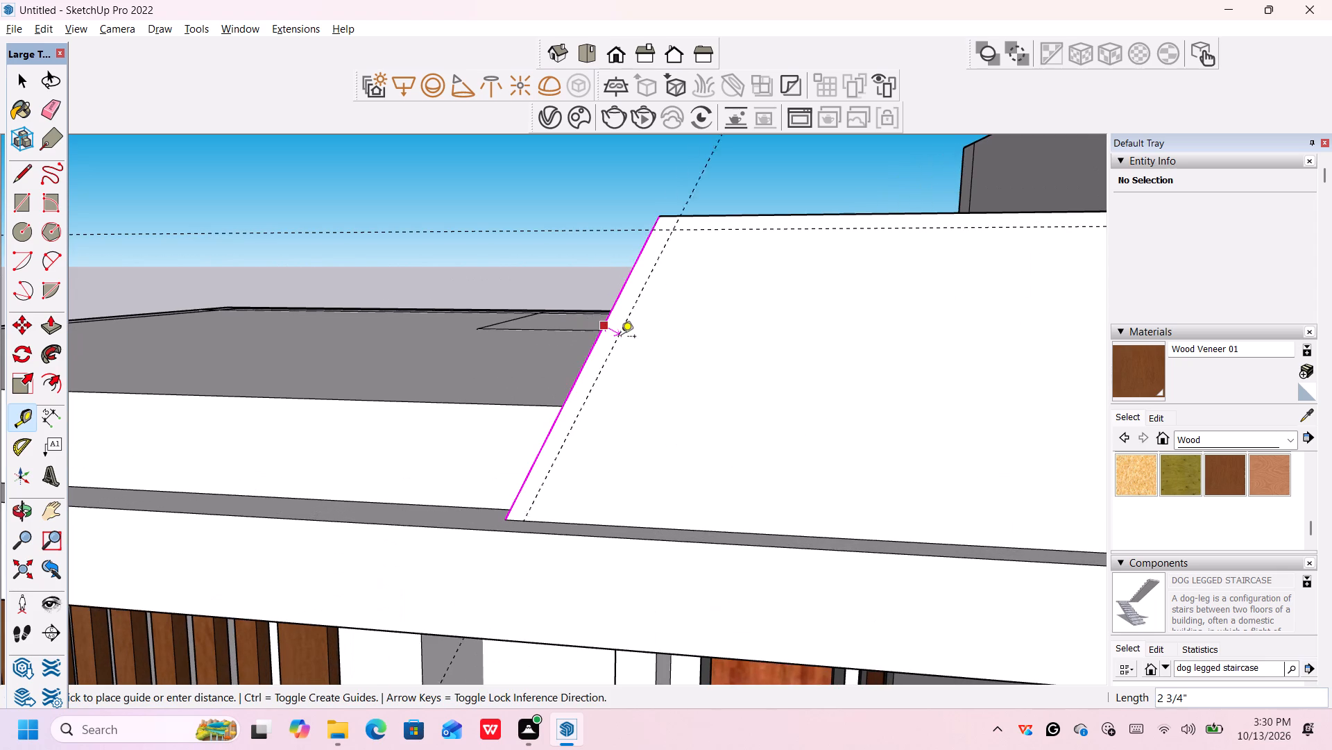
{"action": "key", "text": "2"}
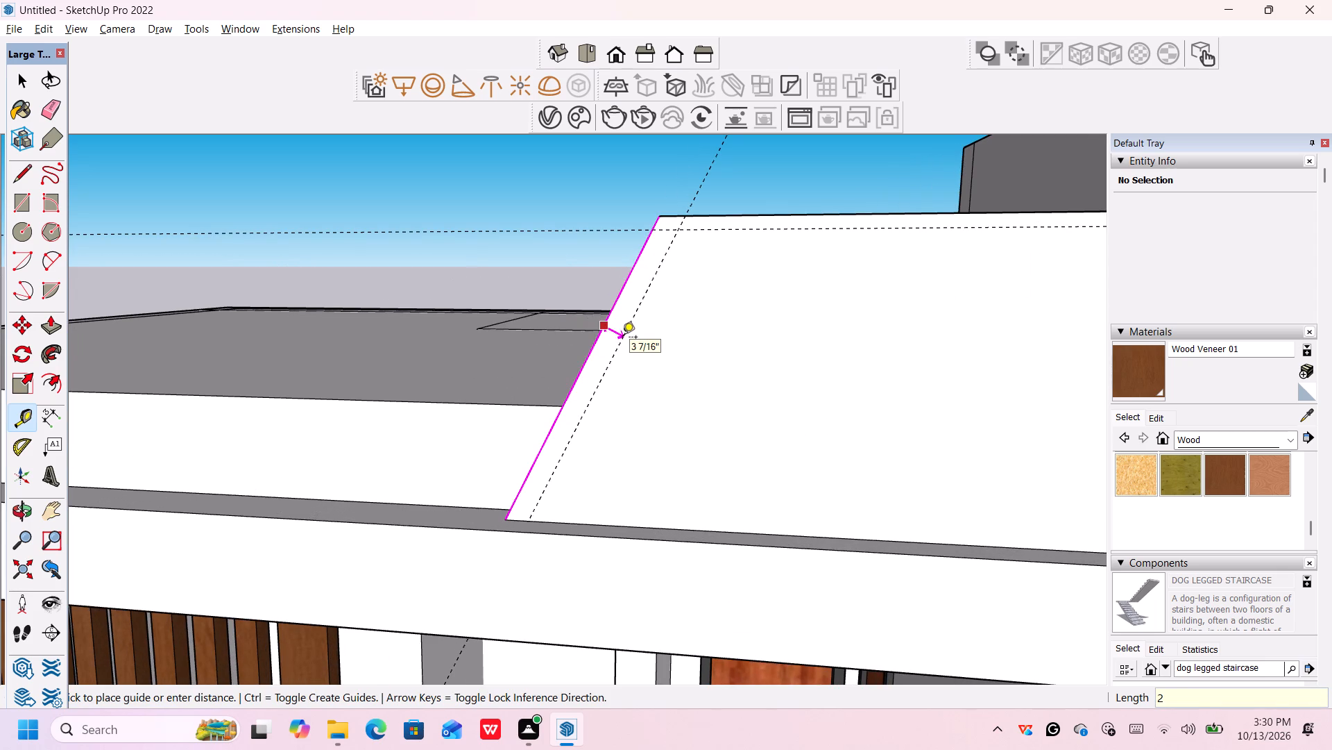
{"action": "key", "text": "shift+quotedbl"}
{"action": "key", "text": "Return"}
{"action": "scroll", "coordinate": [650, 328], "scroll_direction": "down", "scroll_amount": 9}
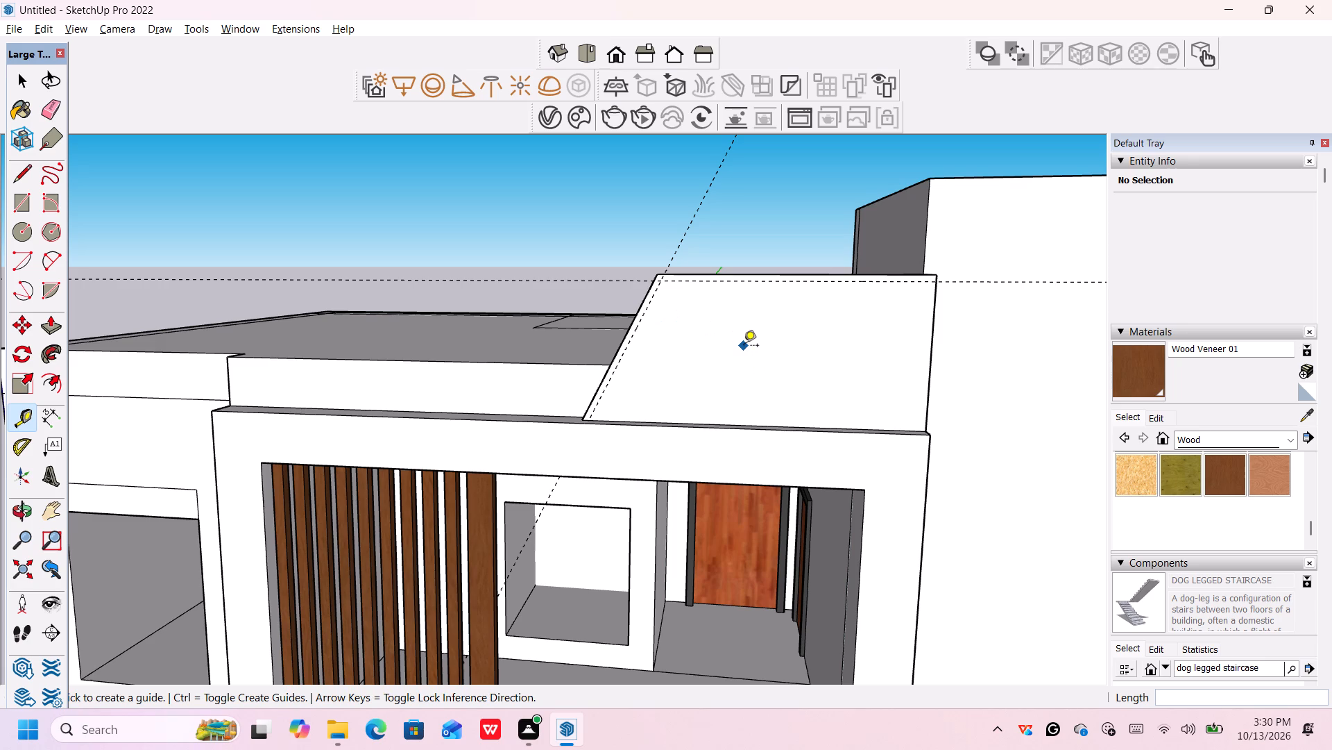
{"action": "key", "text": "space"}
Draw lines along both guides on the block's front face, about 6' 11" below the top edge and about 4' 3" down the slope.
{"action": "key", "text": "l"}
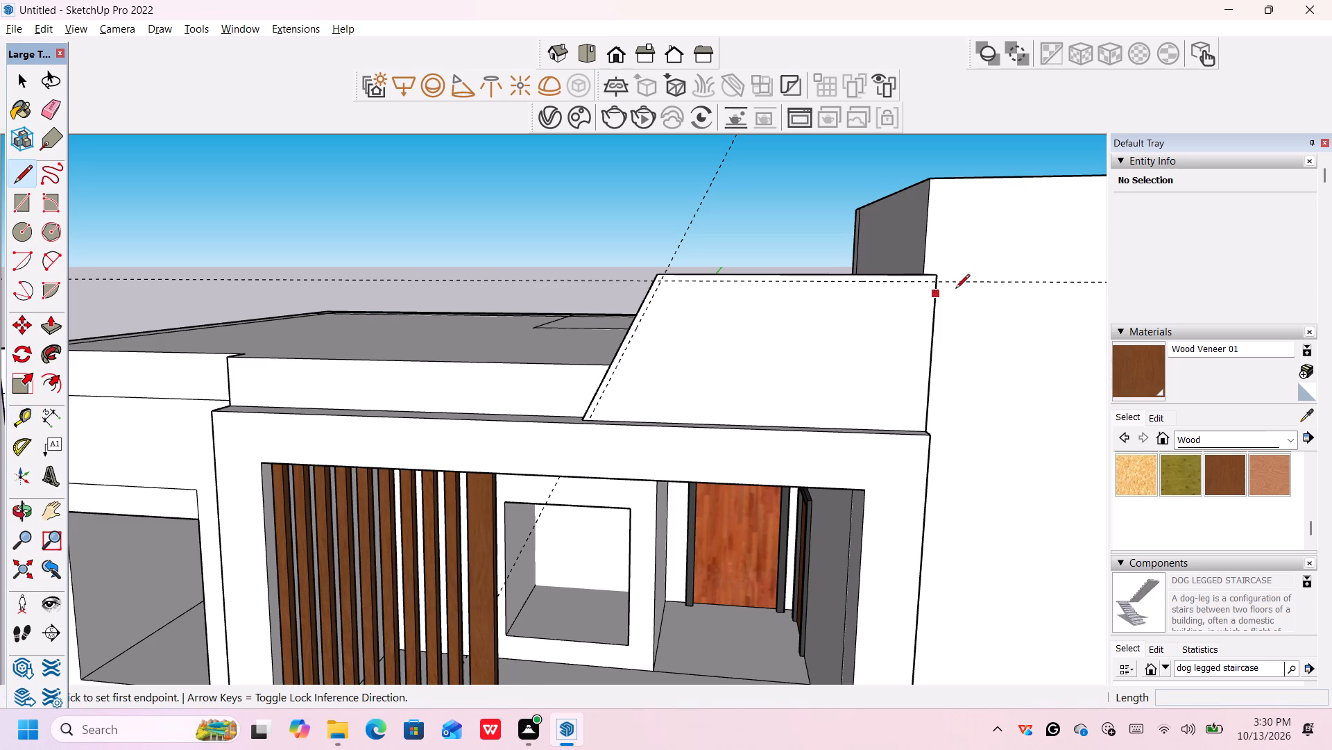
{"action": "scroll", "coordinate": [937, 281], "scroll_direction": "up", "scroll_amount": 3}
{"action": "left_click", "coordinate": [935, 285]}
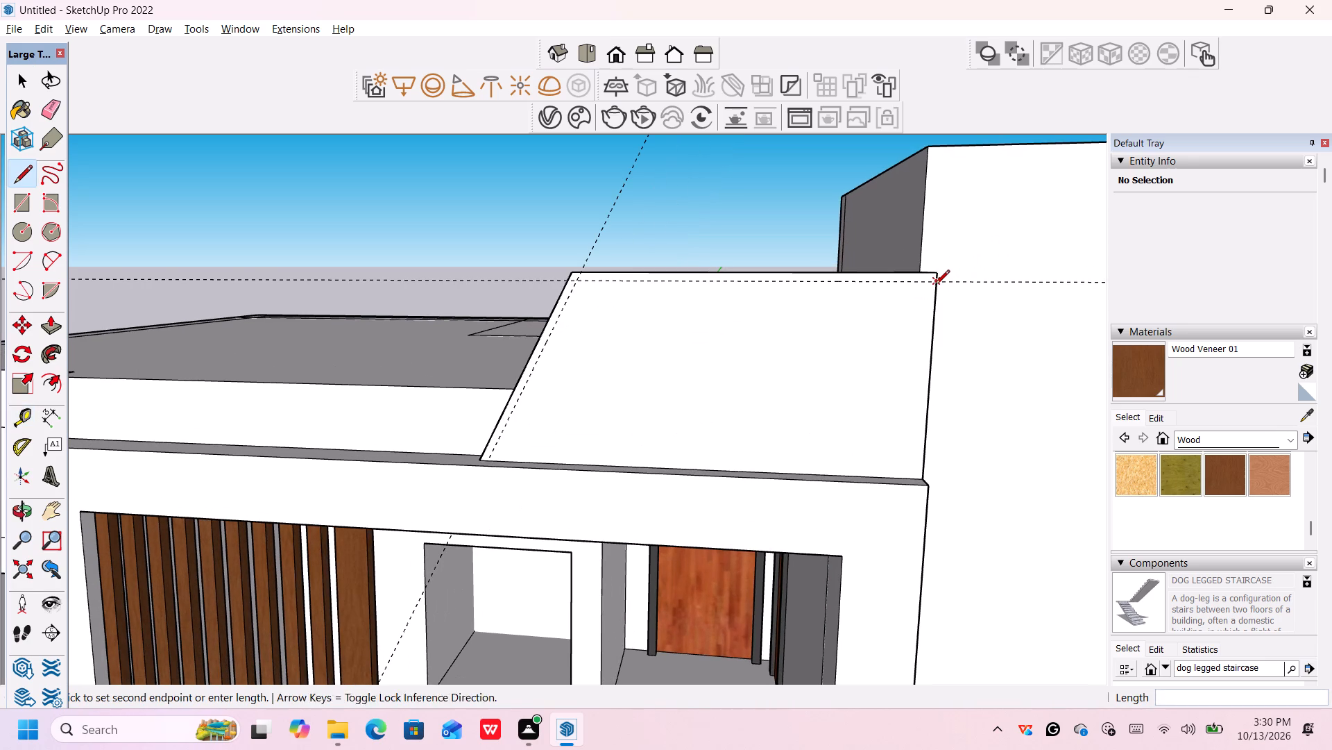
{"action": "left_click", "coordinate": [575, 282]}
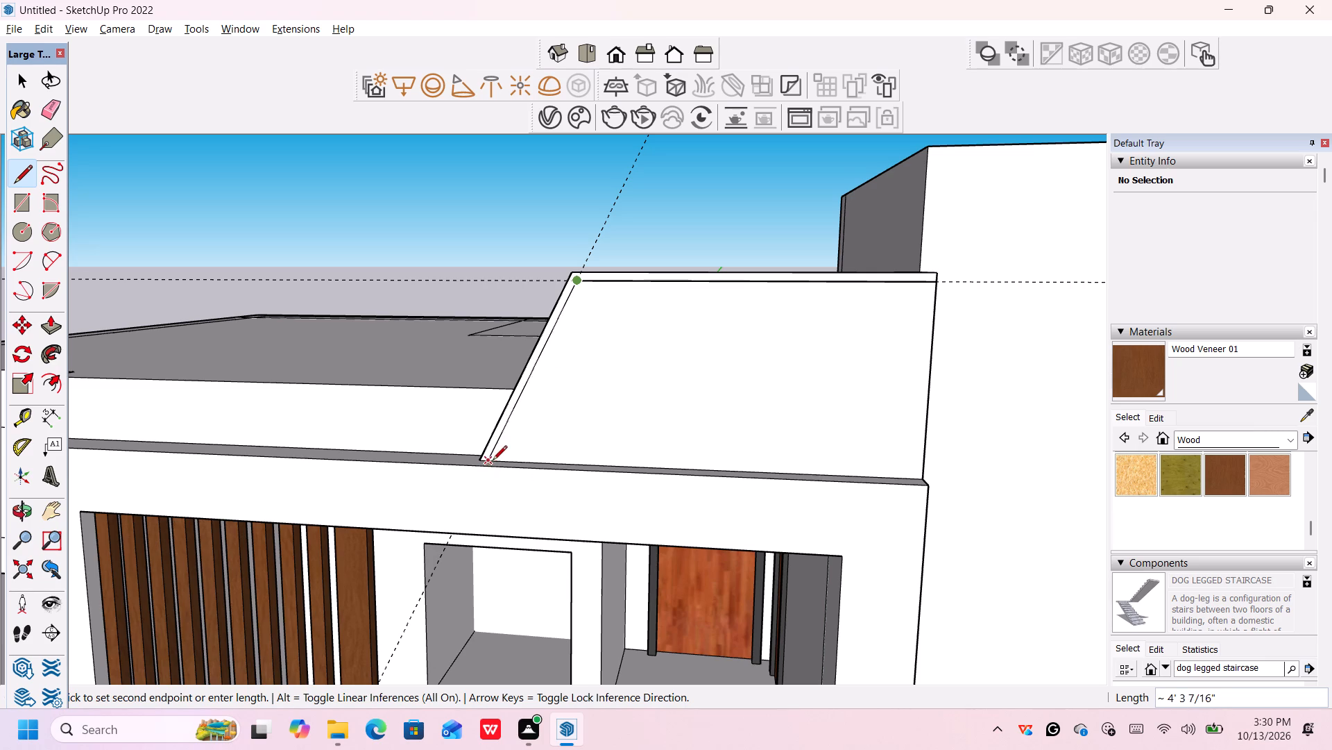
{"action": "scroll", "coordinate": [495, 460], "scroll_direction": "up", "scroll_amount": 6}
{"action": "left_click", "coordinate": [485, 460]}
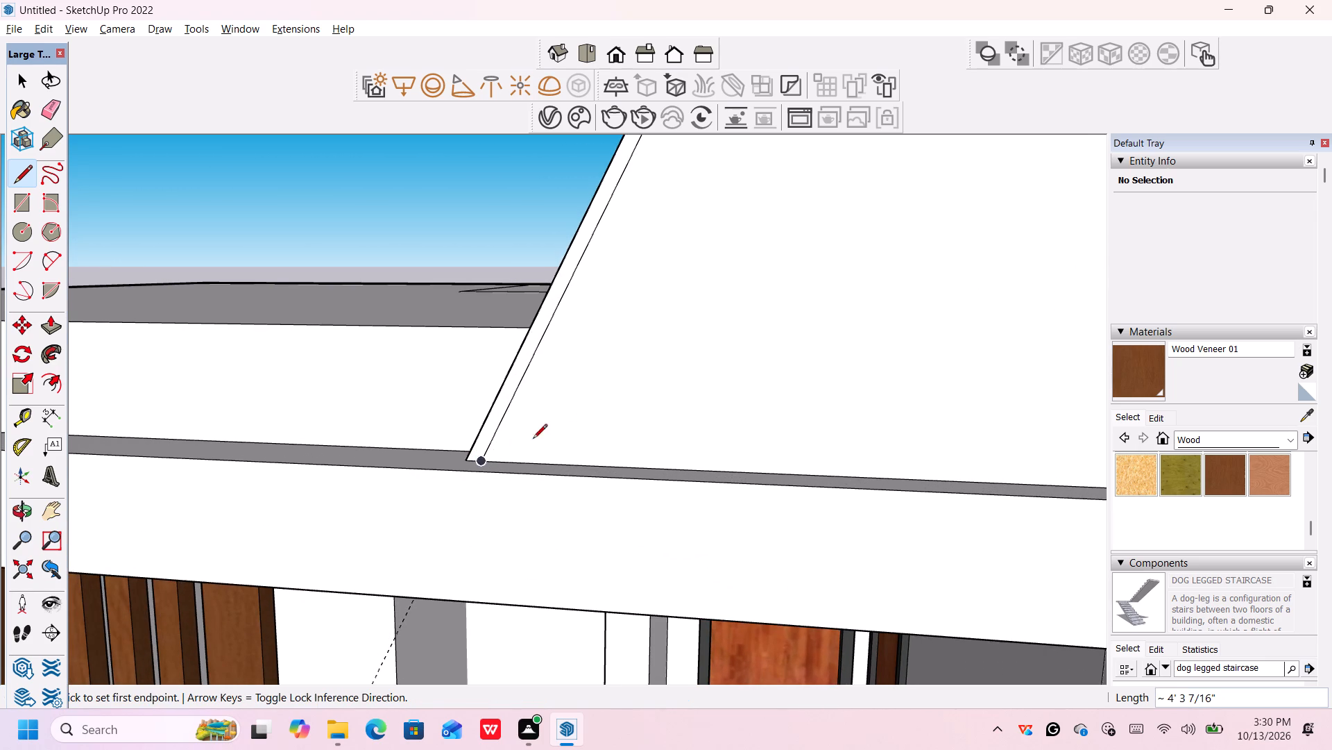
Place a guide 2" below the top edge of the parapet block's side face next to the stair tower.
{"action": "scroll", "coordinate": [592, 402], "scroll_direction": "down", "scroll_amount": 15}
{"action": "middle_click_drag", "start_coordinate": [1059, 334], "coordinate": [1008, 343]}
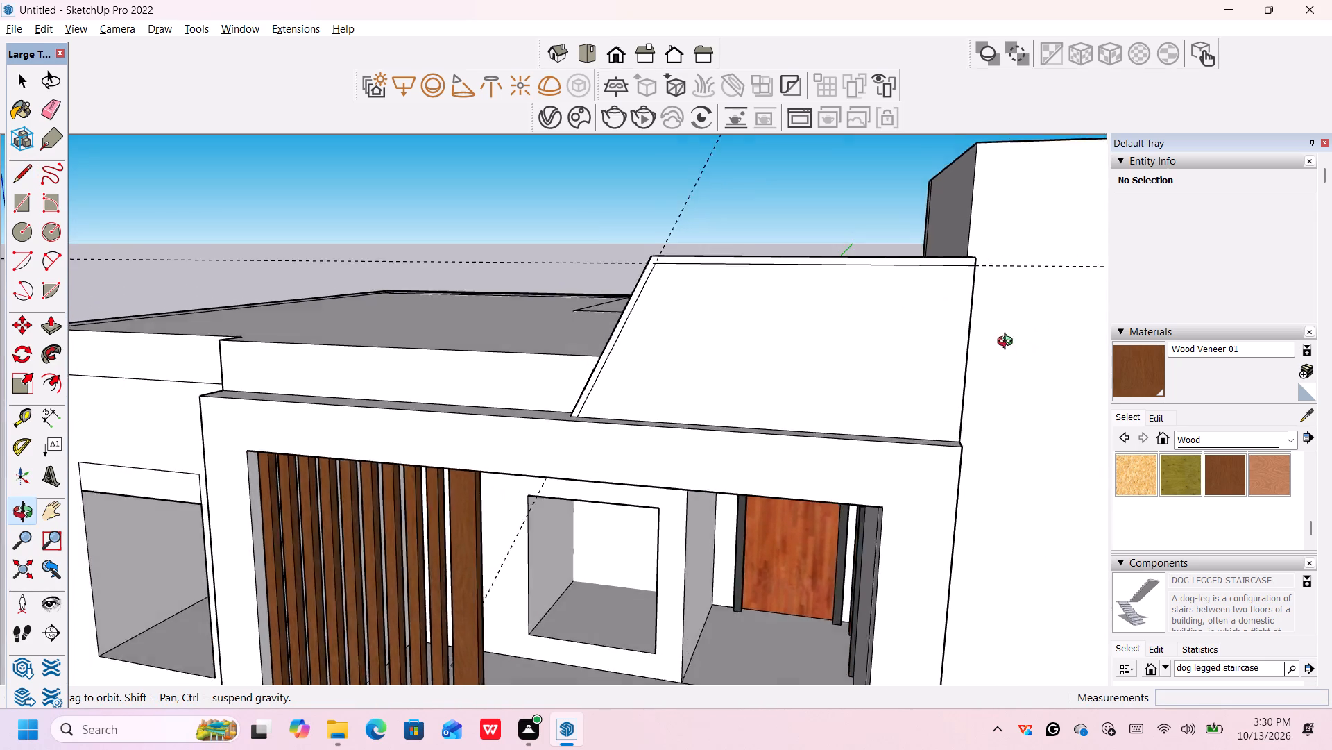
{"action": "middle_click_drag", "start_coordinate": [1008, 343], "coordinate": [747, 343]}
{"action": "scroll", "coordinate": [556, 287], "scroll_direction": "up", "scroll_amount": 1}
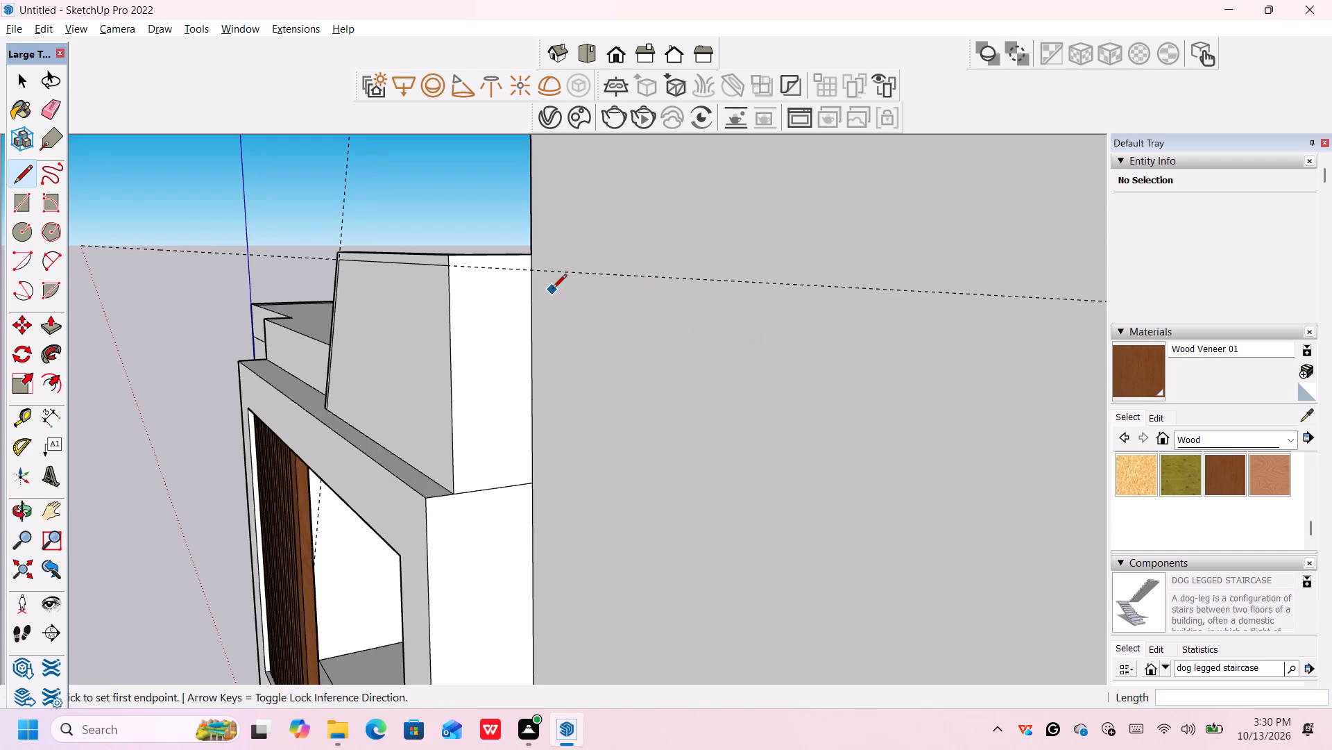
{"action": "key", "text": "space"}
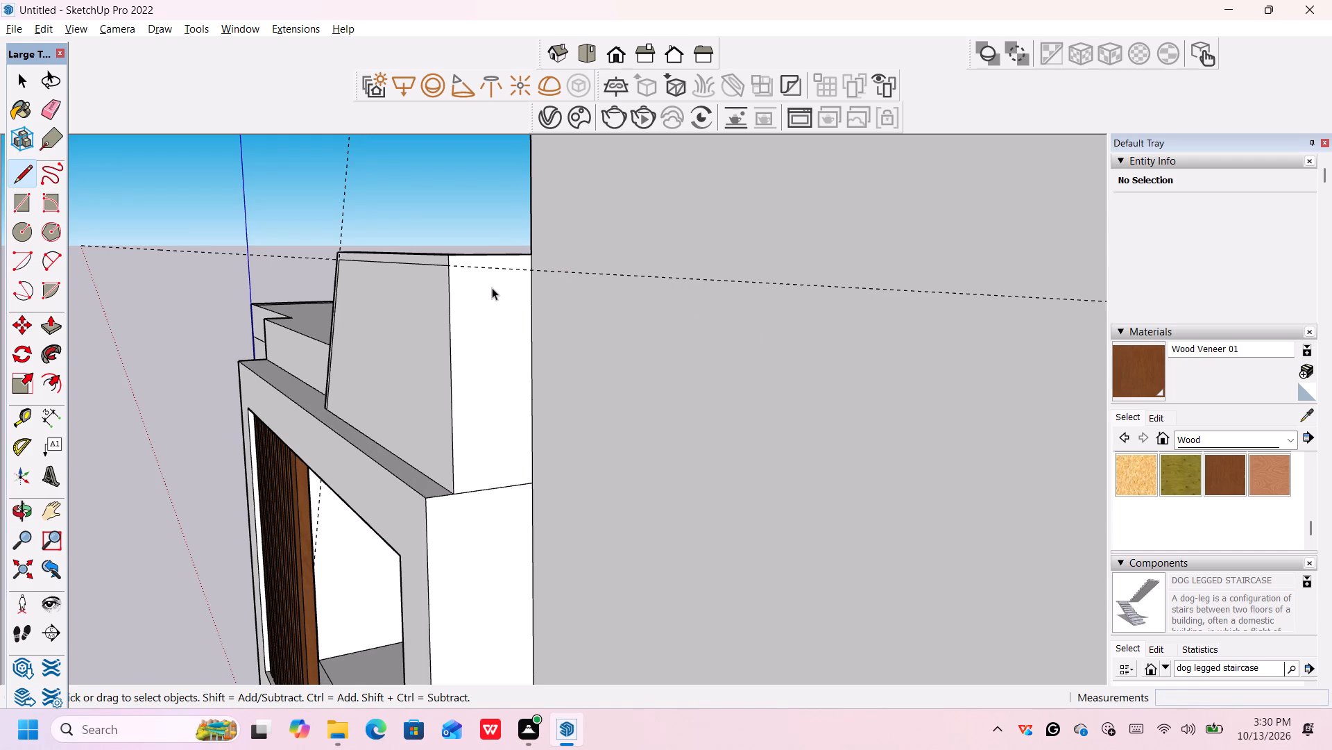
{"action": "key", "text": "t"}
{"action": "left_click", "coordinate": [487, 258]}
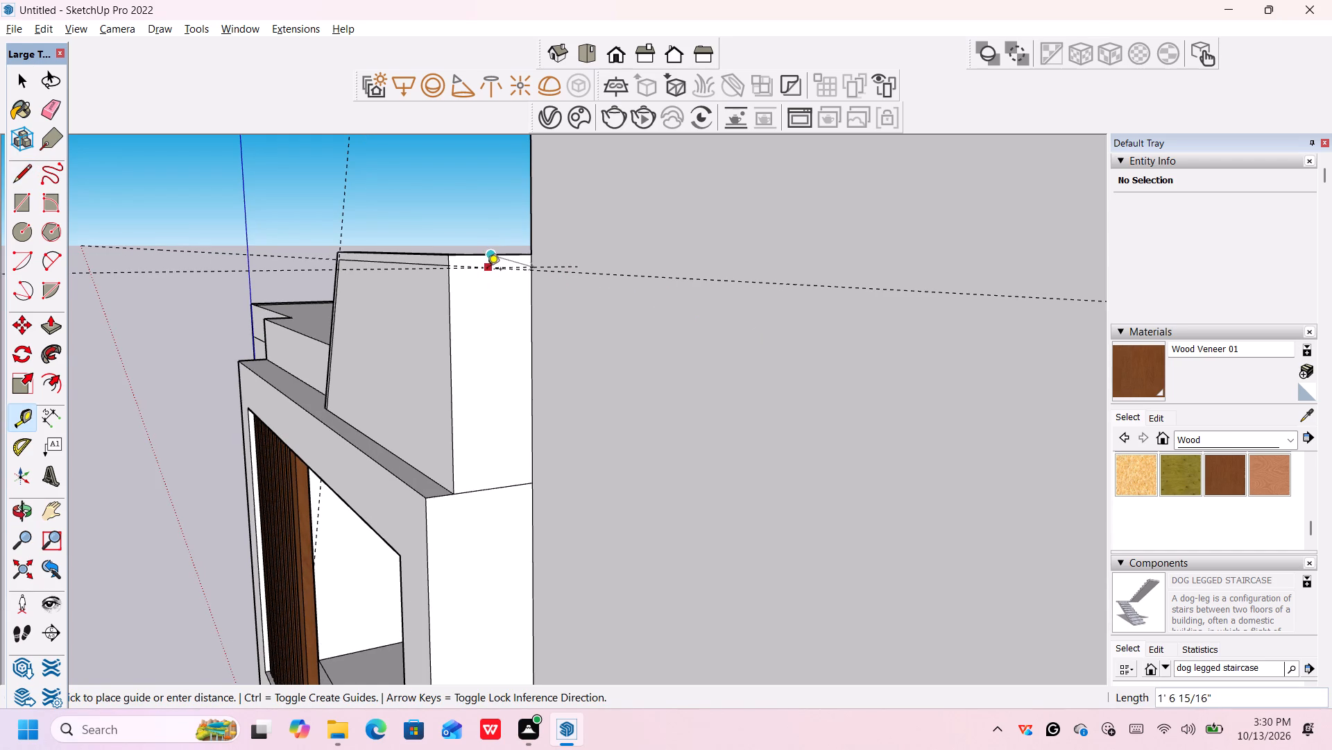
{"action": "scroll", "coordinate": [477, 274], "scroll_direction": "up", "scroll_amount": 4}
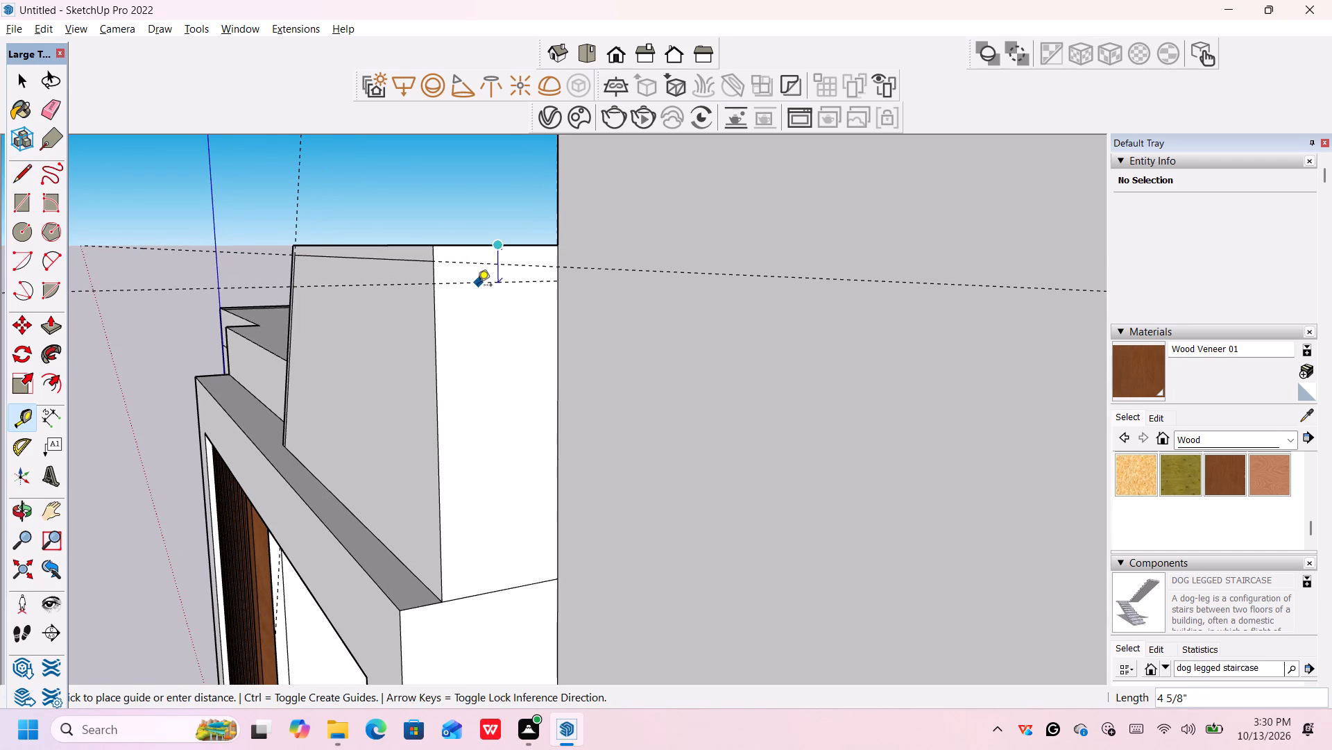
{"action": "key", "text": "2"}
{"action": "key", "text": "shift+quotedbl"}
{"action": "key", "text": "Return"}
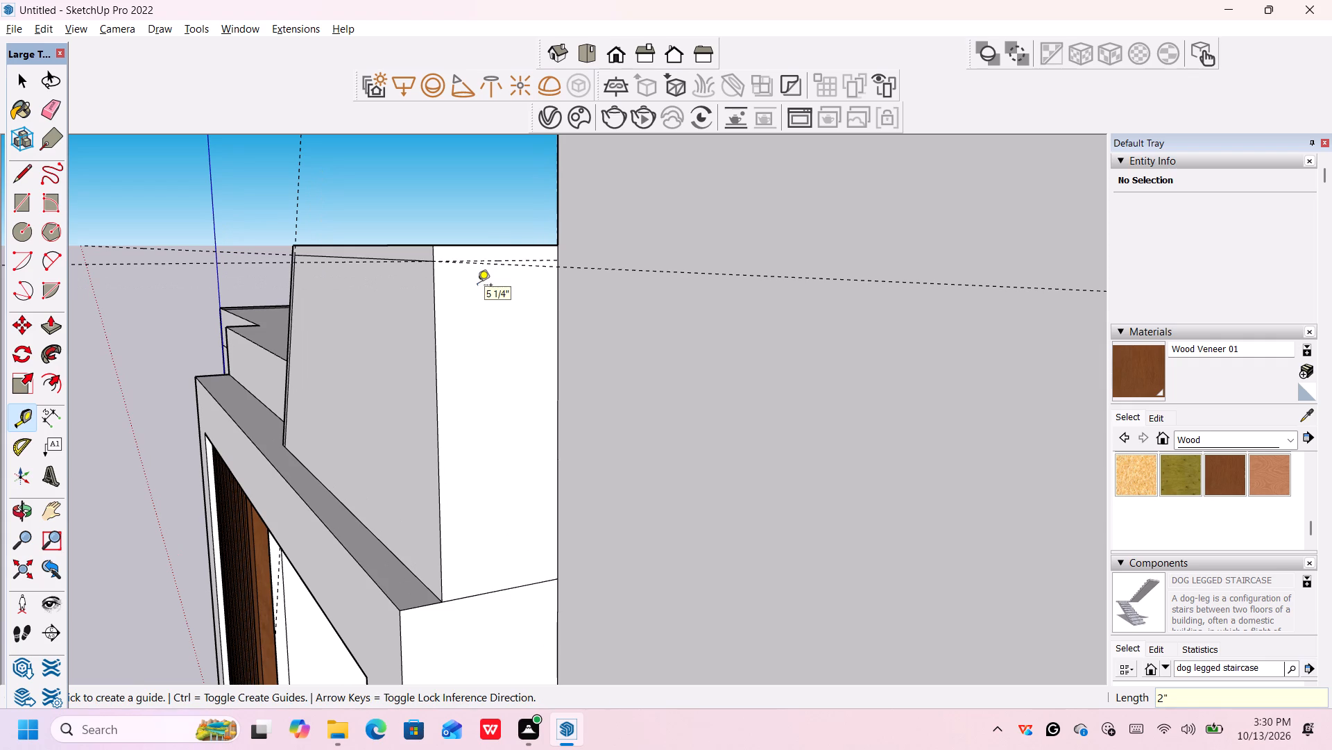
{"action": "key", "text": "space"}
{"action": "middle_click_drag", "start_coordinate": [510, 274], "coordinate": [502, 289]}
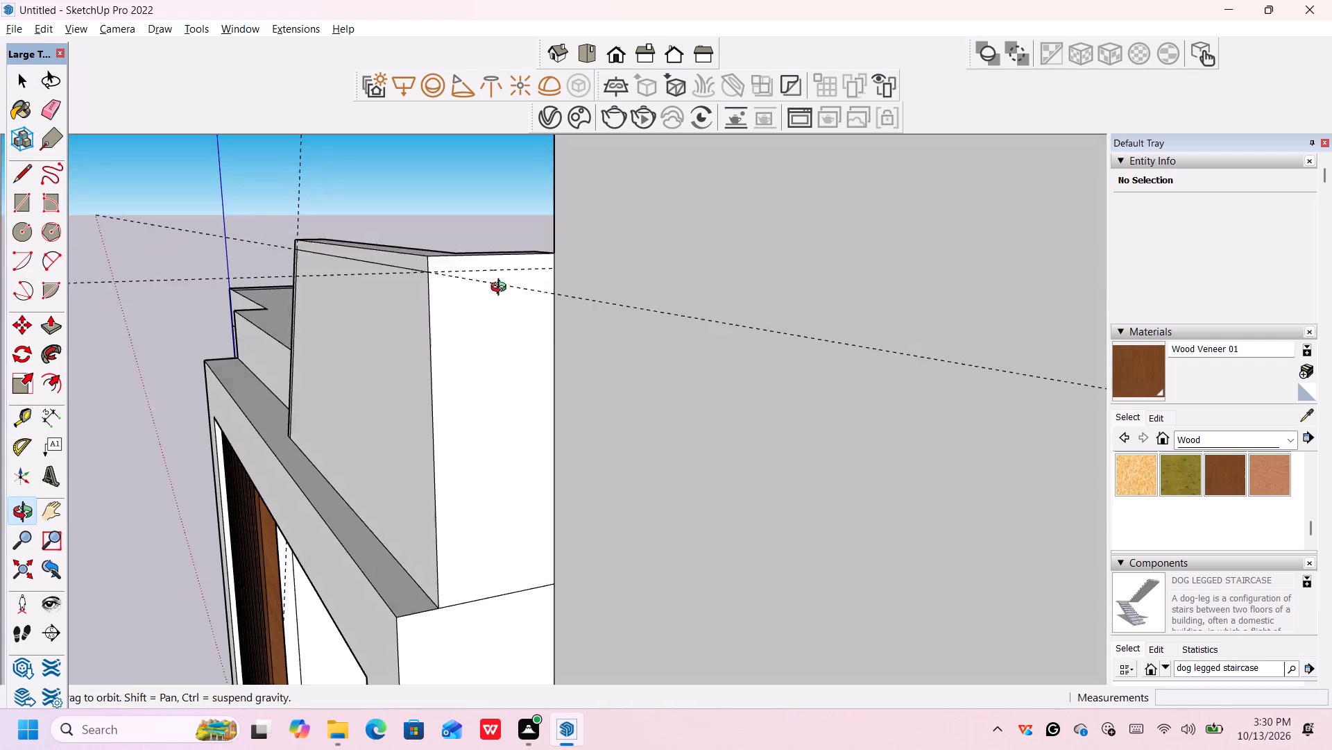
Draw a line about 1' 6" long along the guide on the parapet block's side face next to the stair tower.
{"action": "middle_click_drag", "start_coordinate": [502, 289], "coordinate": [496, 337]}
{"action": "scroll", "coordinate": [496, 336], "scroll_direction": "up", "scroll_amount": 1}
{"action": "key", "text": "l"}
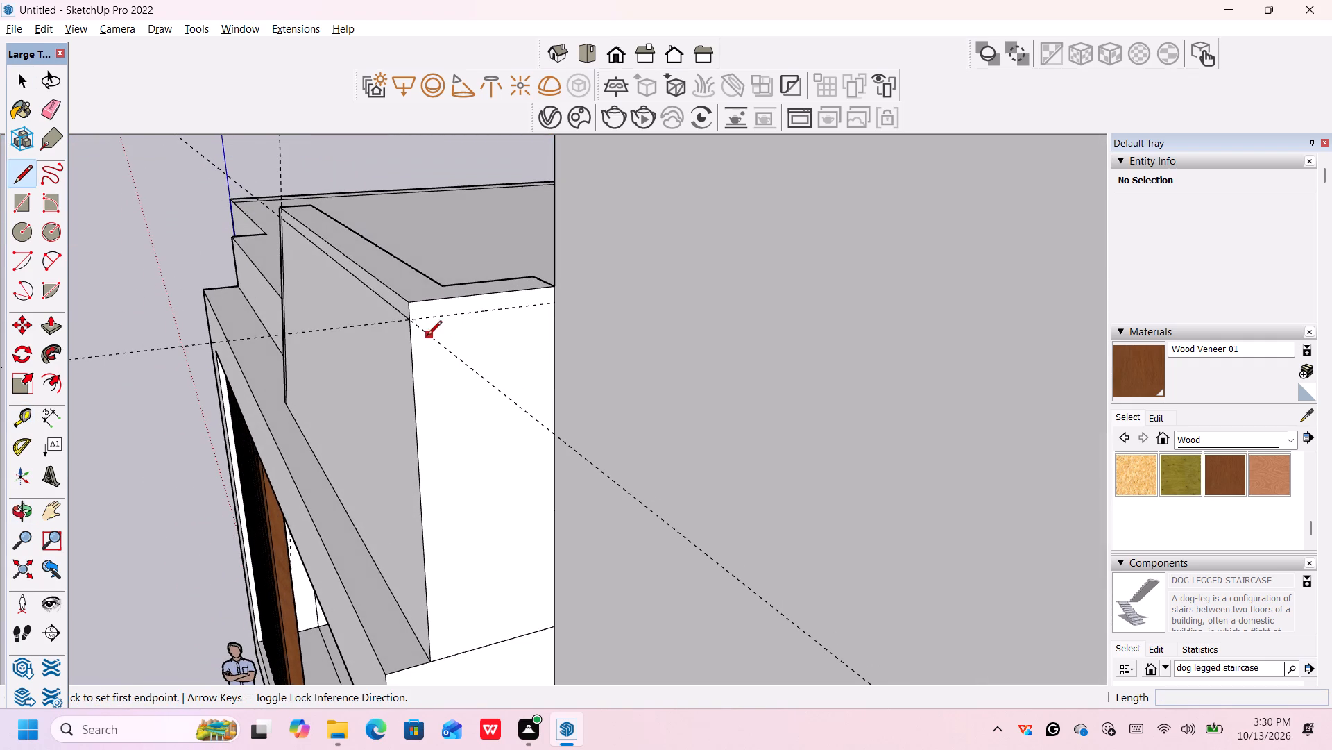
{"action": "left_click", "coordinate": [408, 321]}
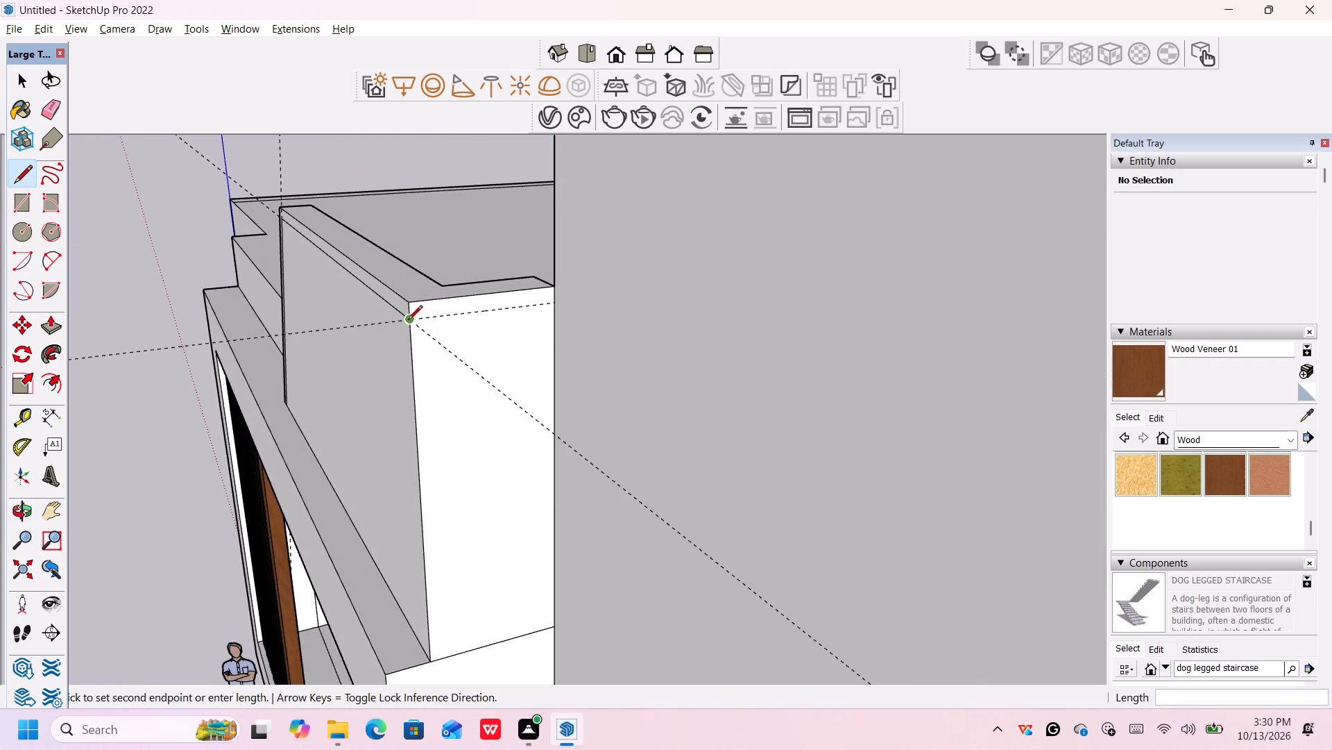
{"action": "left_click", "coordinate": [554, 303]}
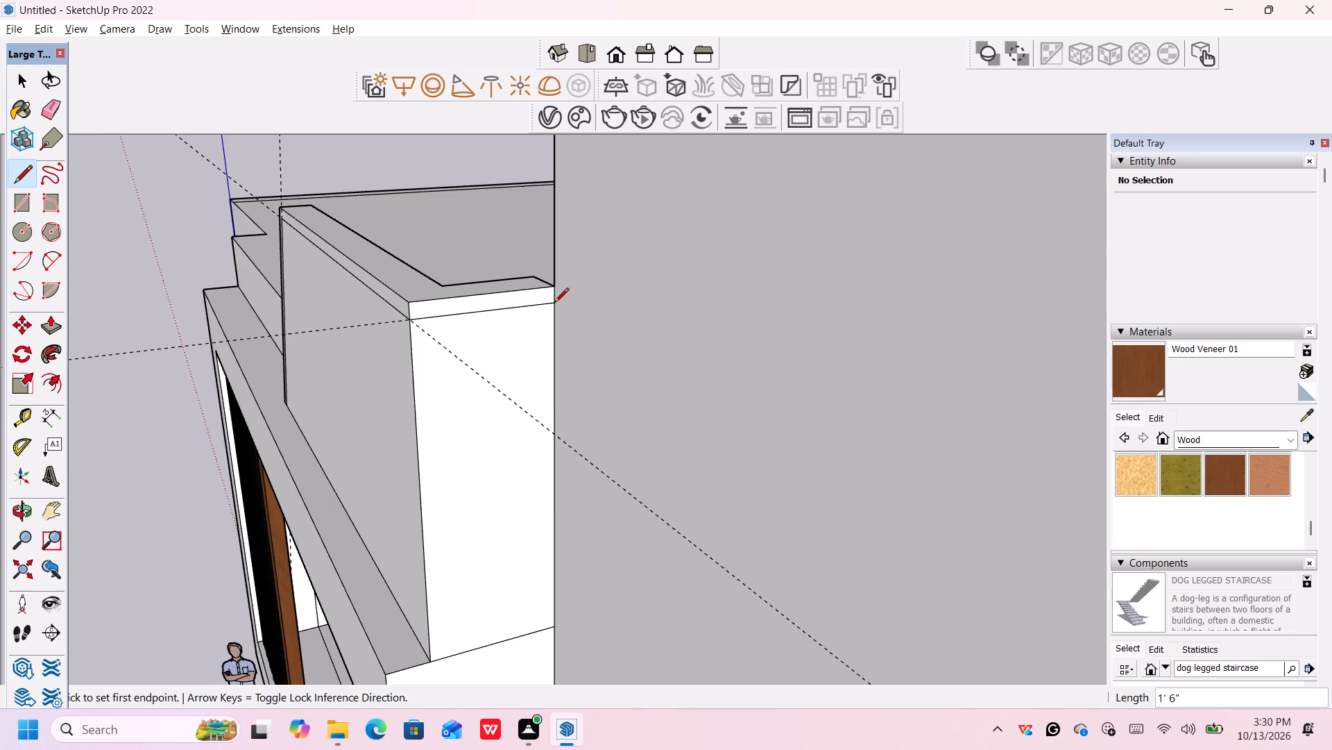
Delete the leftover construction guides around the parapet block and stair tower.
{"action": "scroll", "coordinate": [554, 303], "scroll_direction": "down", "scroll_amount": 15}
{"action": "scroll", "coordinate": [558, 302], "scroll_direction": "down", "scroll_amount": 15}
{"action": "key", "text": "space"}
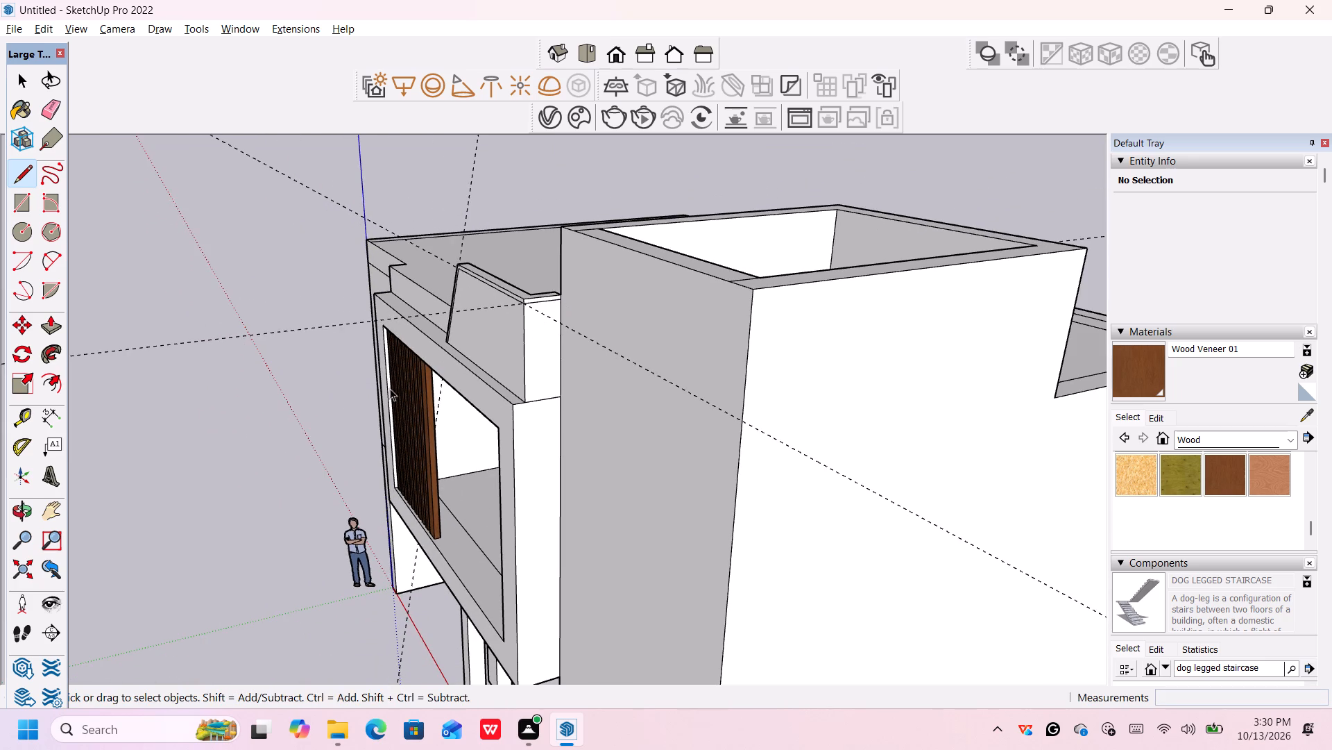
{"action": "middle_click_drag", "start_coordinate": [365, 408], "coordinate": [712, 392]}
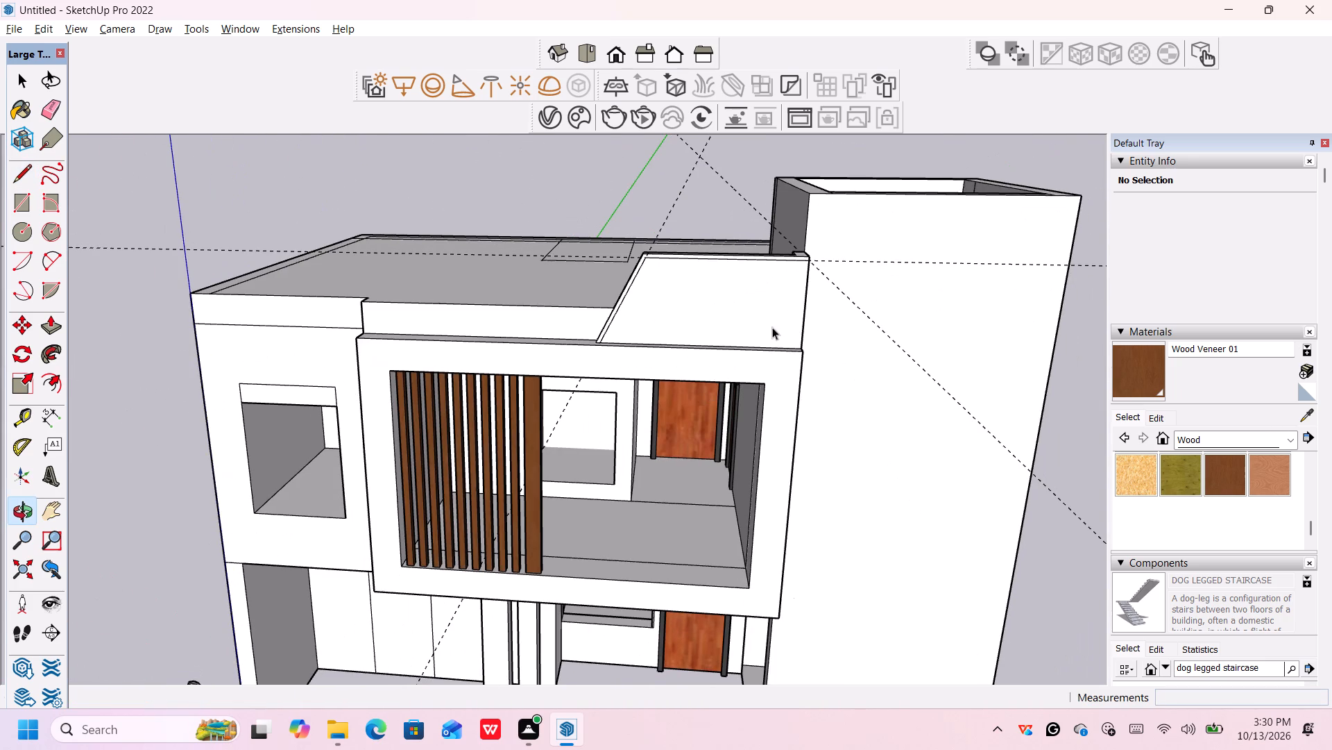
{"action": "scroll", "coordinate": [857, 318], "scroll_direction": "down", "scroll_amount": 3}
{"action": "left_click_drag", "start_coordinate": [1085, 269], "coordinate": [1063, 299]}
{"action": "key", "text": "Delete"}
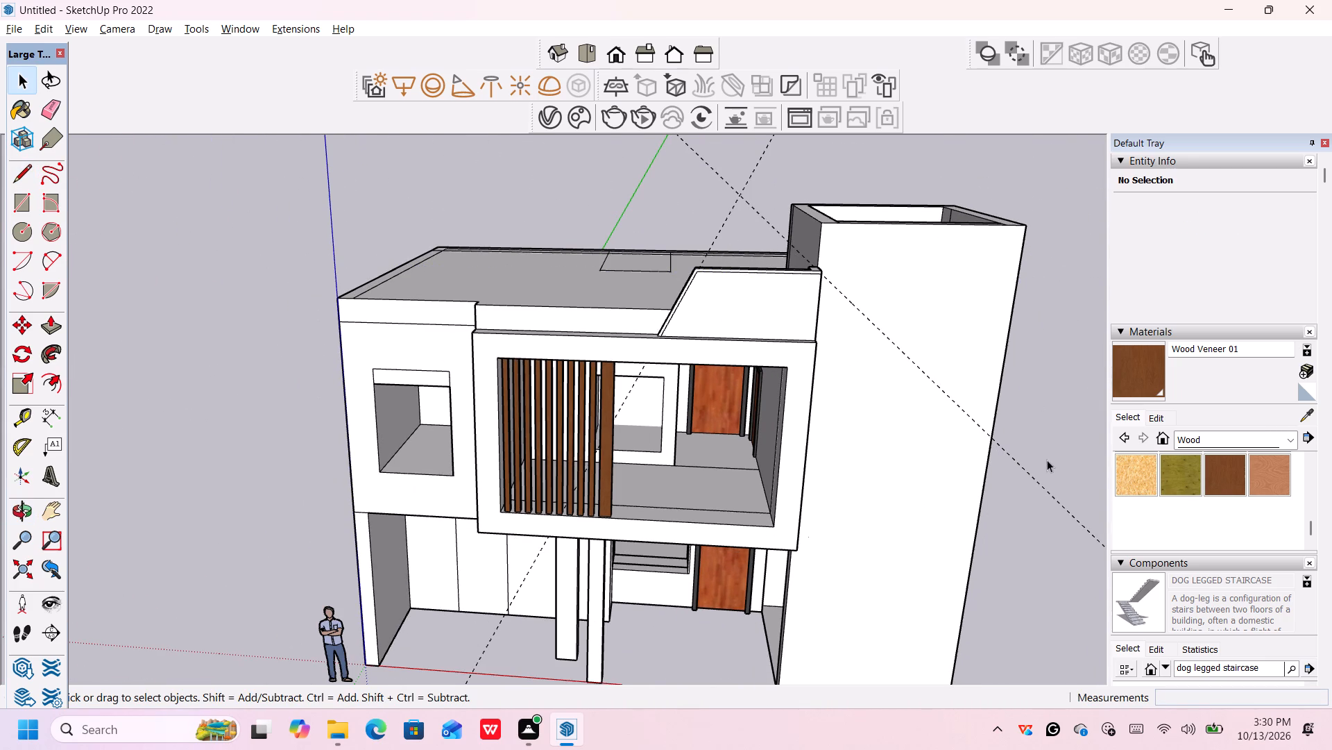
{"action": "left_click_drag", "start_coordinate": [1044, 478], "coordinate": [1032, 511]}
{"action": "left_click_drag", "start_coordinate": [1078, 460], "coordinate": [1048, 513]}
{"action": "key", "text": "Delete"}
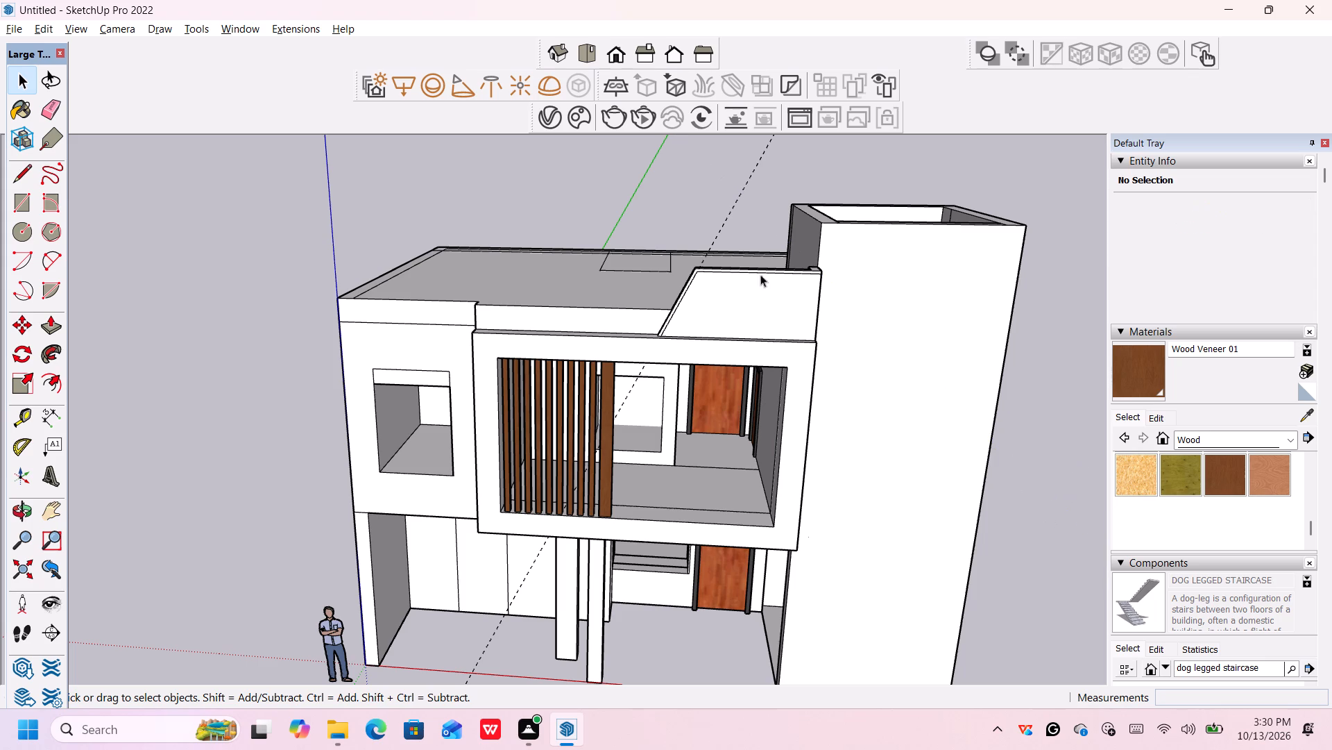
{"action": "left_click", "coordinate": [740, 194]}
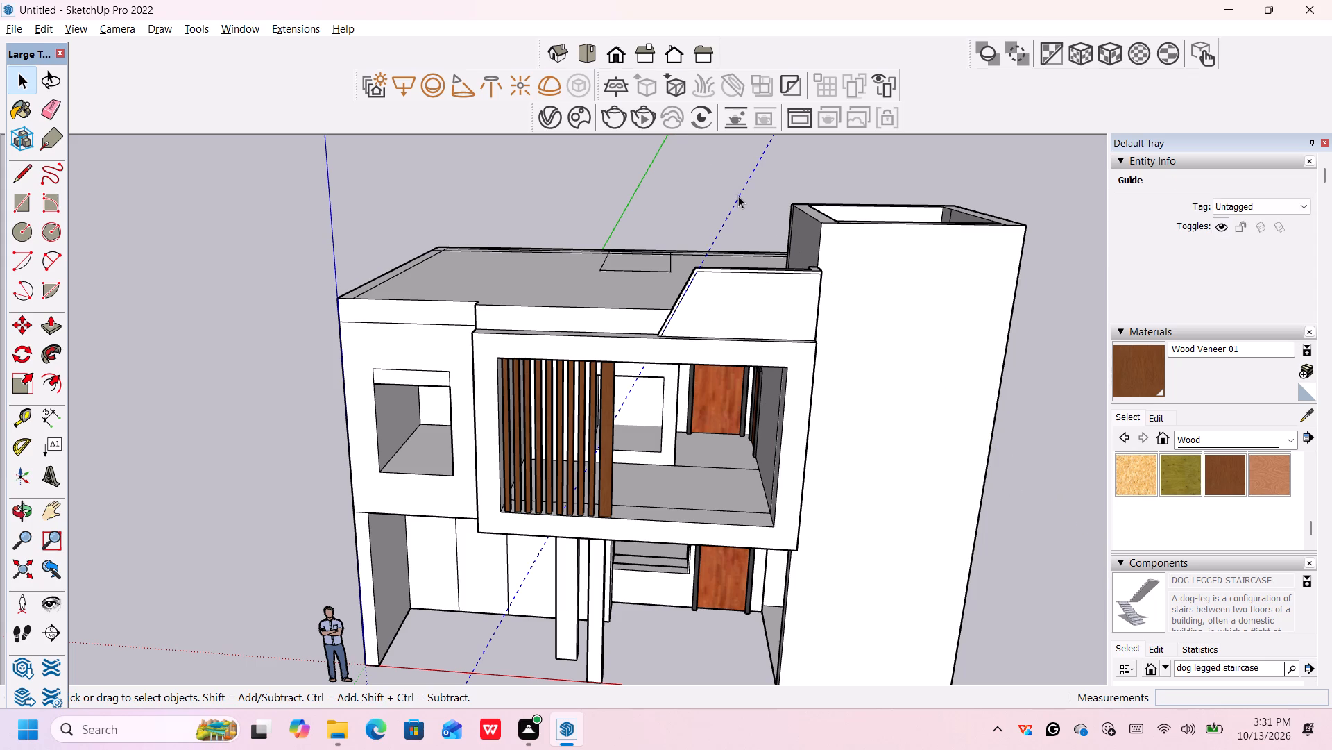
{"action": "key", "text": "Delete"}
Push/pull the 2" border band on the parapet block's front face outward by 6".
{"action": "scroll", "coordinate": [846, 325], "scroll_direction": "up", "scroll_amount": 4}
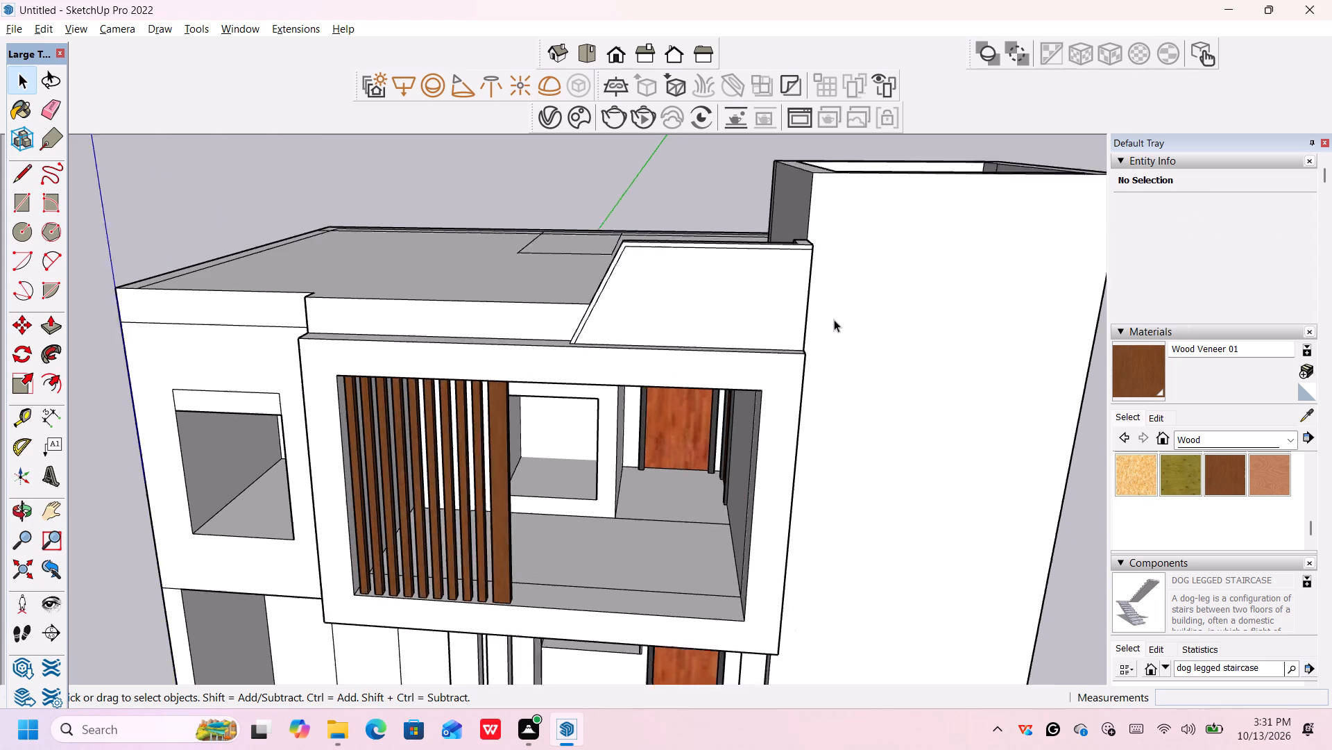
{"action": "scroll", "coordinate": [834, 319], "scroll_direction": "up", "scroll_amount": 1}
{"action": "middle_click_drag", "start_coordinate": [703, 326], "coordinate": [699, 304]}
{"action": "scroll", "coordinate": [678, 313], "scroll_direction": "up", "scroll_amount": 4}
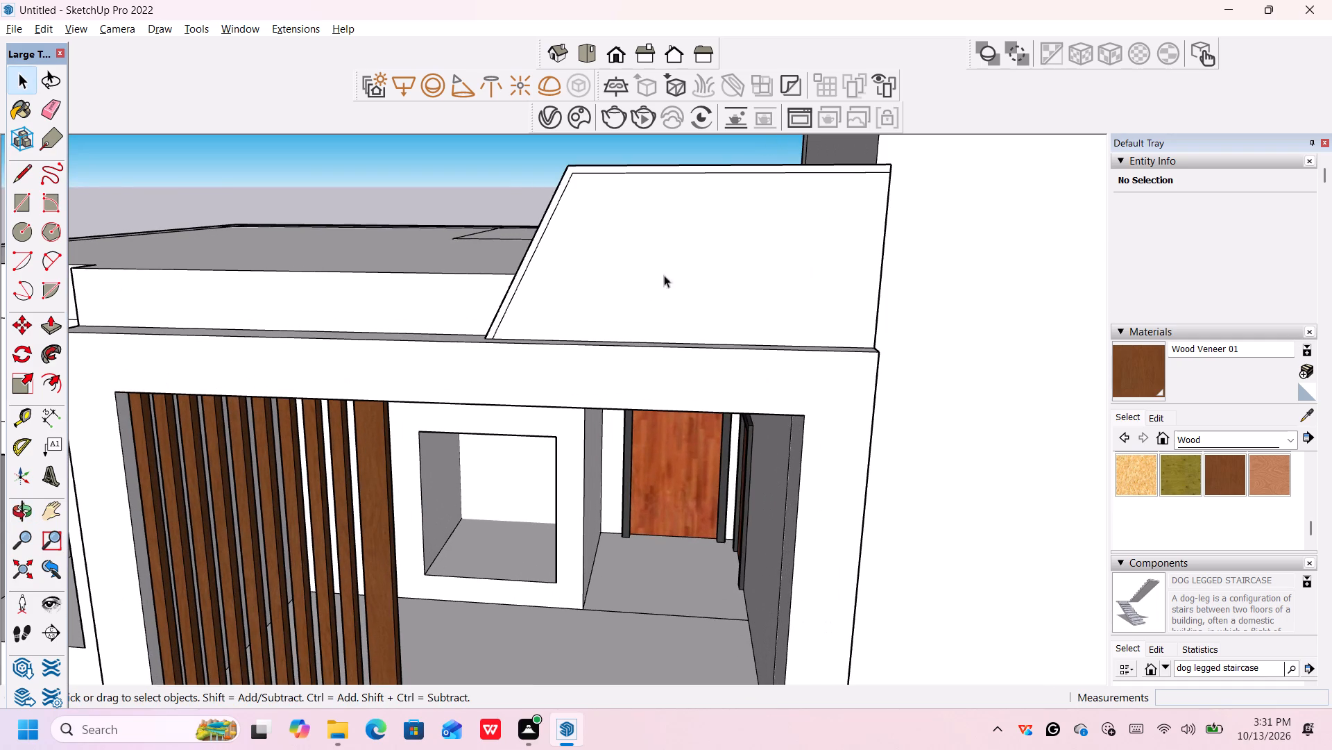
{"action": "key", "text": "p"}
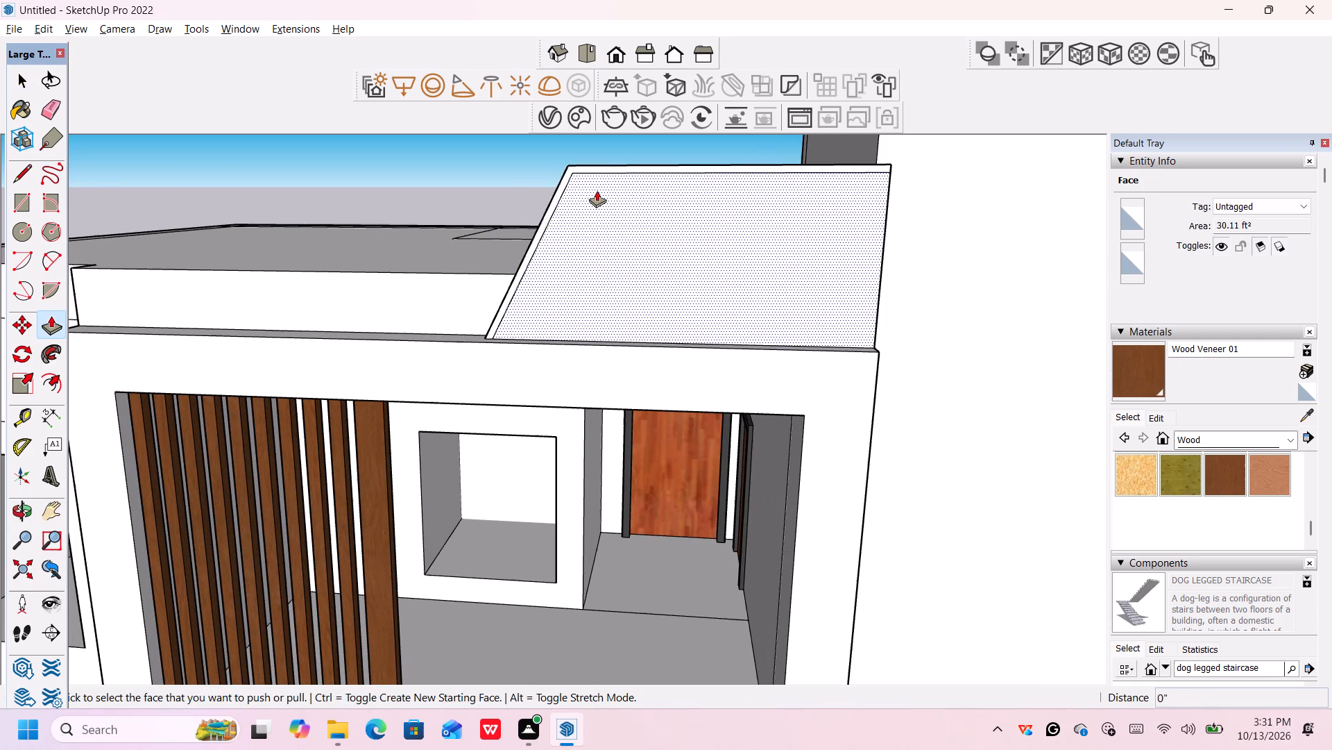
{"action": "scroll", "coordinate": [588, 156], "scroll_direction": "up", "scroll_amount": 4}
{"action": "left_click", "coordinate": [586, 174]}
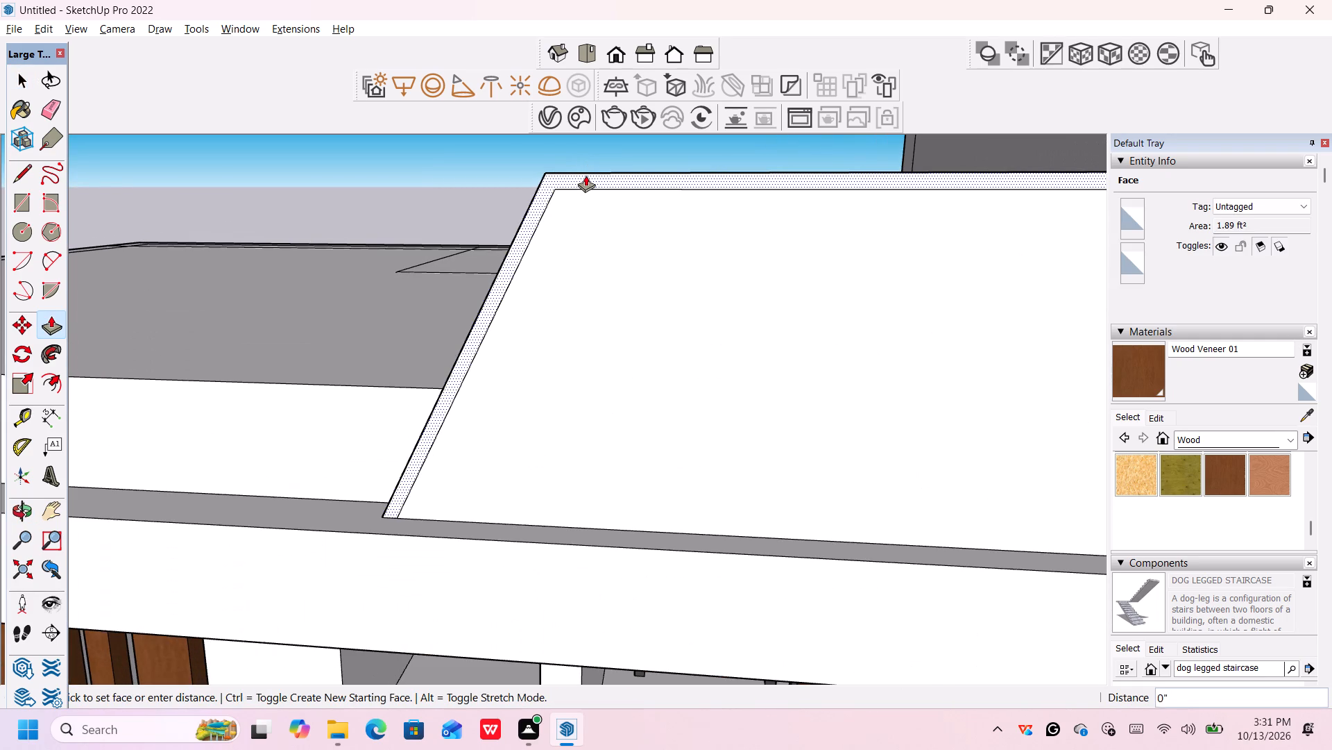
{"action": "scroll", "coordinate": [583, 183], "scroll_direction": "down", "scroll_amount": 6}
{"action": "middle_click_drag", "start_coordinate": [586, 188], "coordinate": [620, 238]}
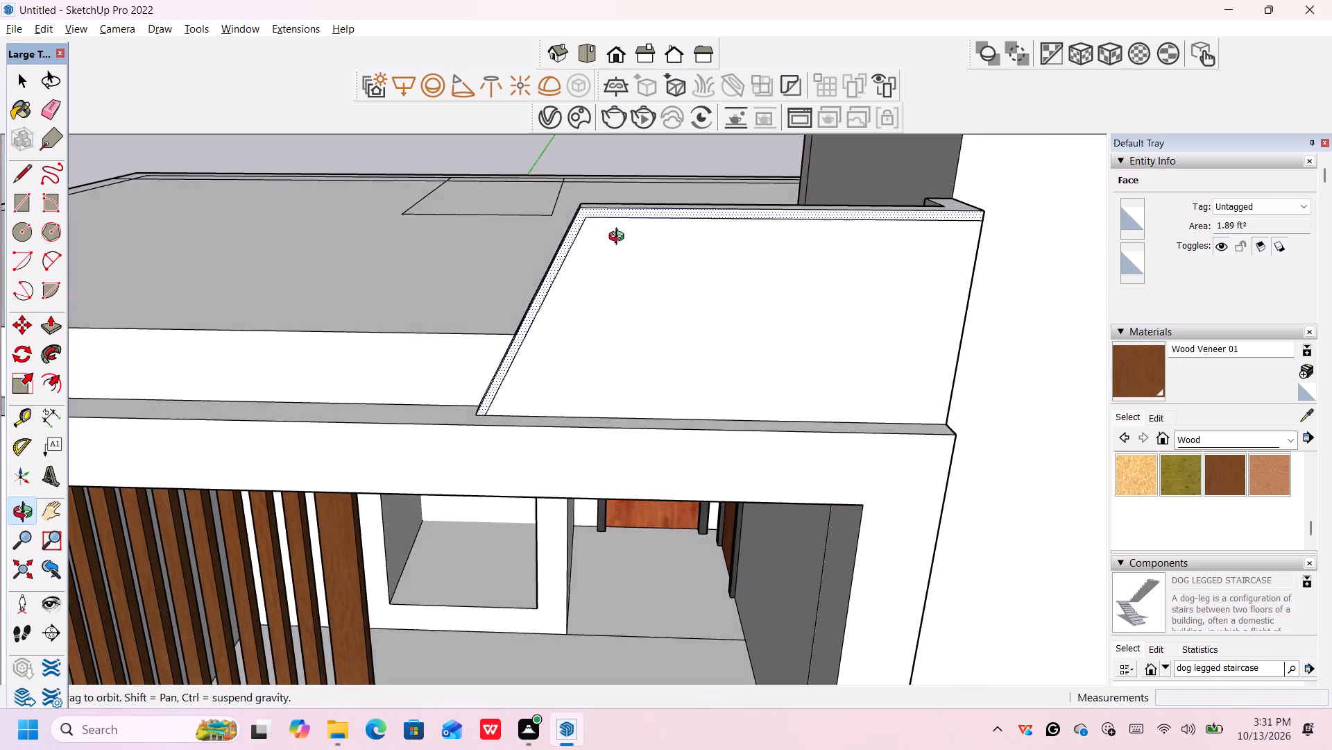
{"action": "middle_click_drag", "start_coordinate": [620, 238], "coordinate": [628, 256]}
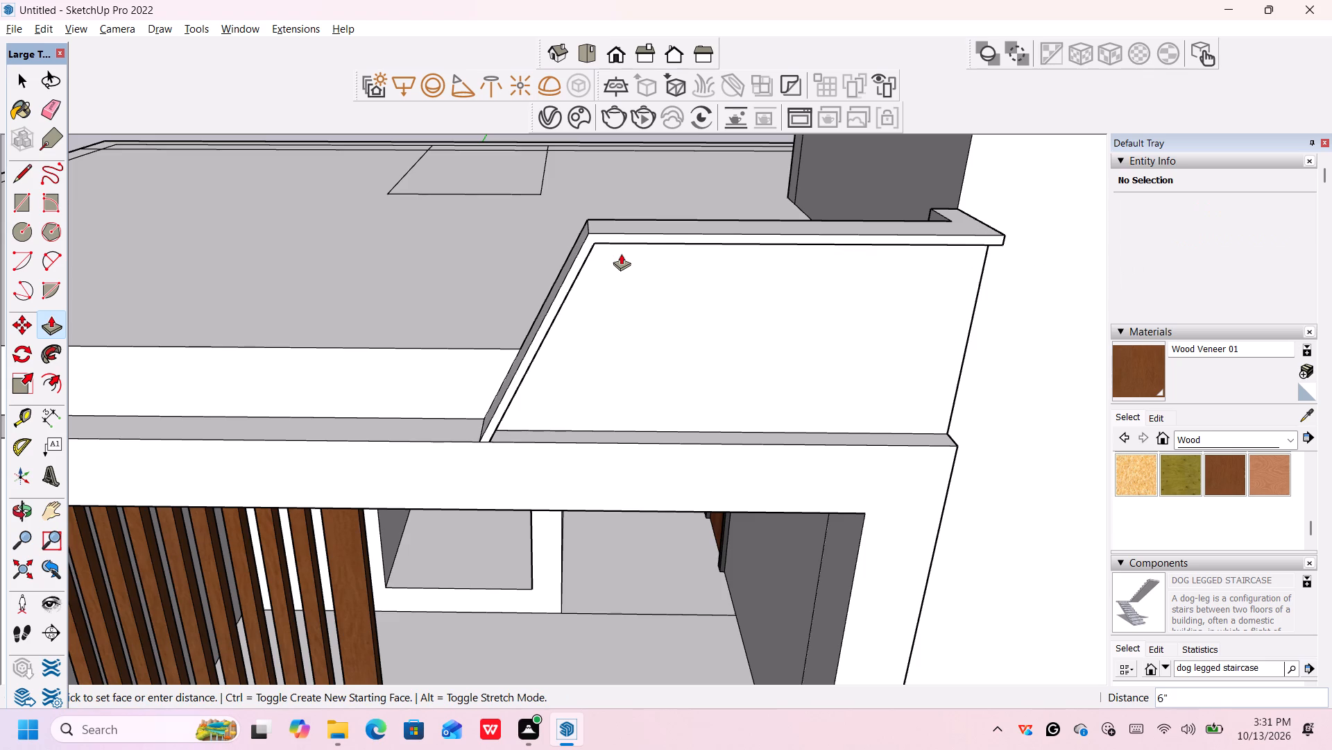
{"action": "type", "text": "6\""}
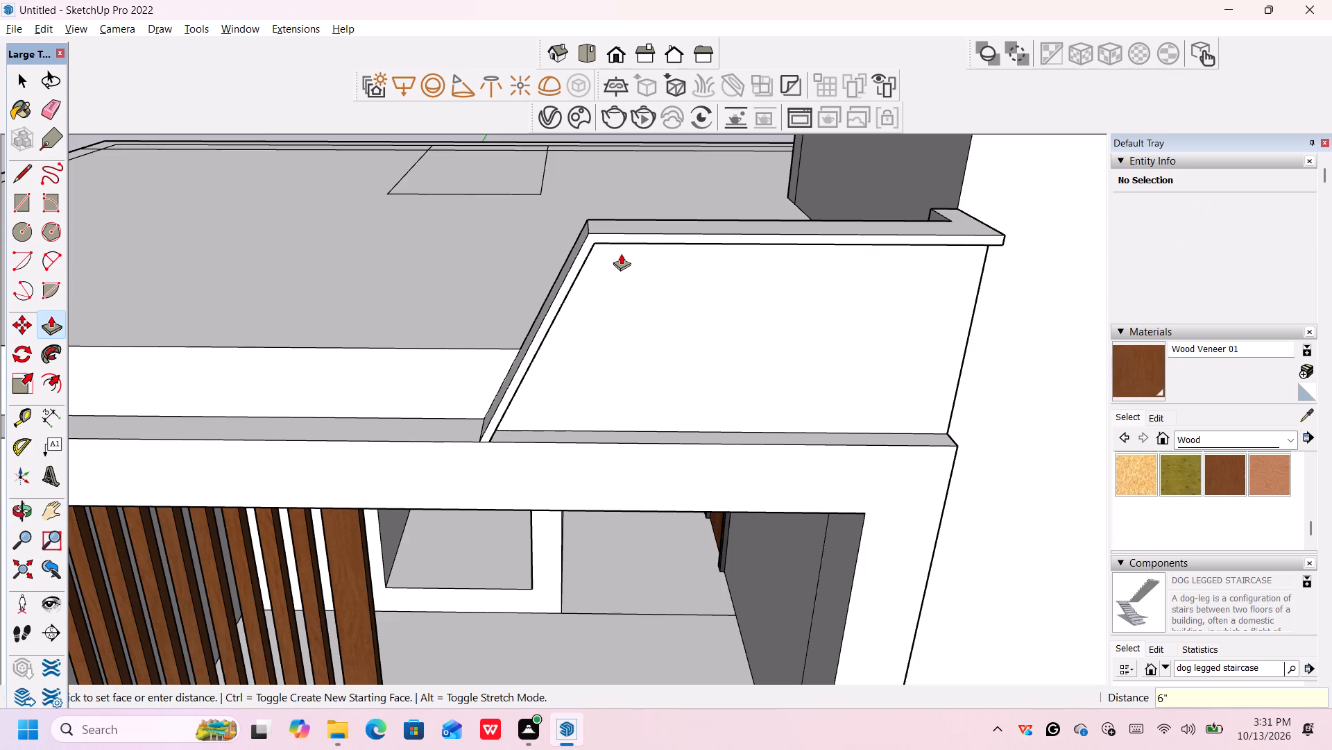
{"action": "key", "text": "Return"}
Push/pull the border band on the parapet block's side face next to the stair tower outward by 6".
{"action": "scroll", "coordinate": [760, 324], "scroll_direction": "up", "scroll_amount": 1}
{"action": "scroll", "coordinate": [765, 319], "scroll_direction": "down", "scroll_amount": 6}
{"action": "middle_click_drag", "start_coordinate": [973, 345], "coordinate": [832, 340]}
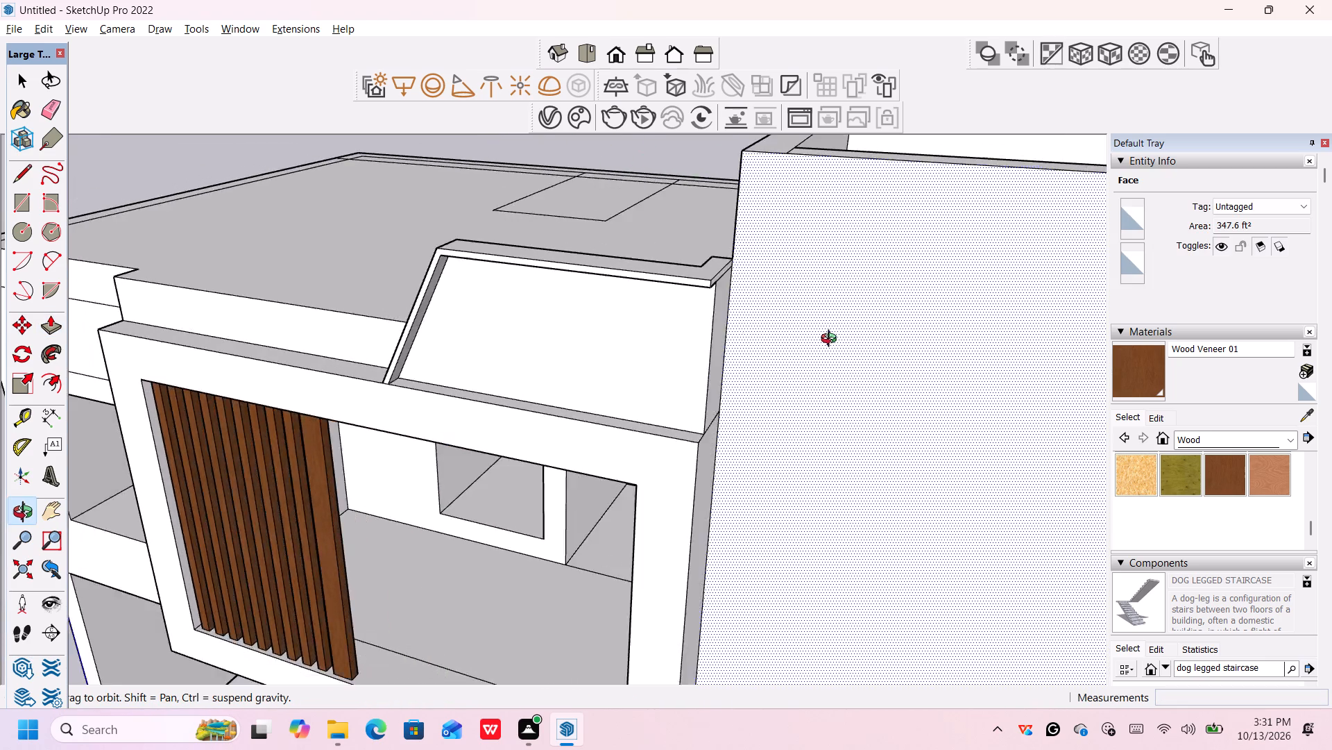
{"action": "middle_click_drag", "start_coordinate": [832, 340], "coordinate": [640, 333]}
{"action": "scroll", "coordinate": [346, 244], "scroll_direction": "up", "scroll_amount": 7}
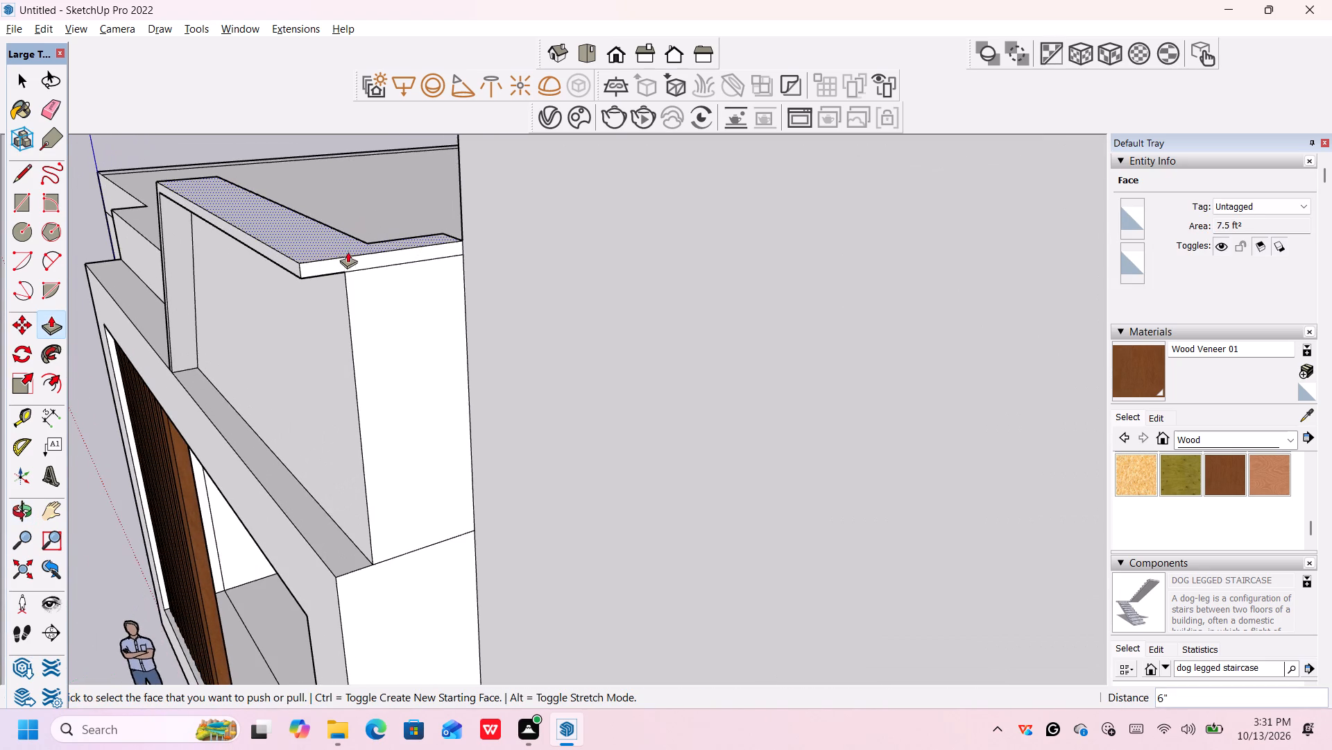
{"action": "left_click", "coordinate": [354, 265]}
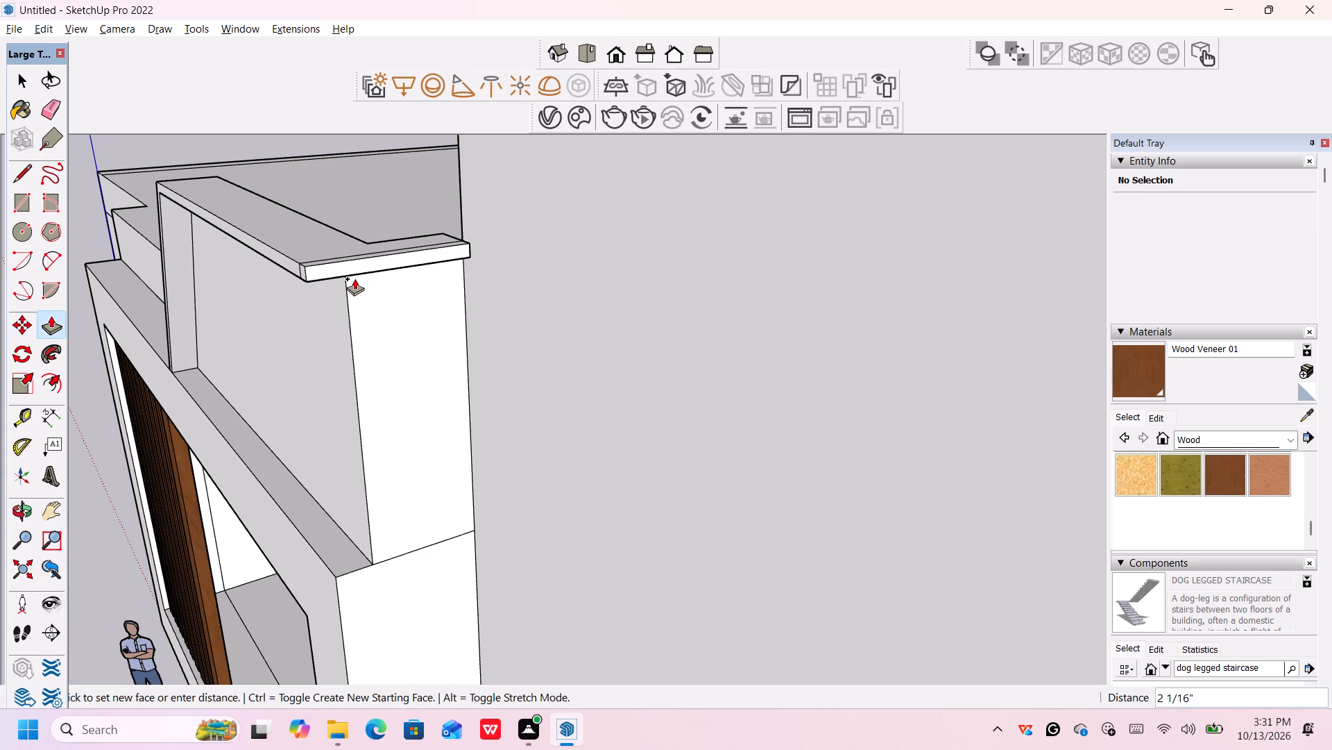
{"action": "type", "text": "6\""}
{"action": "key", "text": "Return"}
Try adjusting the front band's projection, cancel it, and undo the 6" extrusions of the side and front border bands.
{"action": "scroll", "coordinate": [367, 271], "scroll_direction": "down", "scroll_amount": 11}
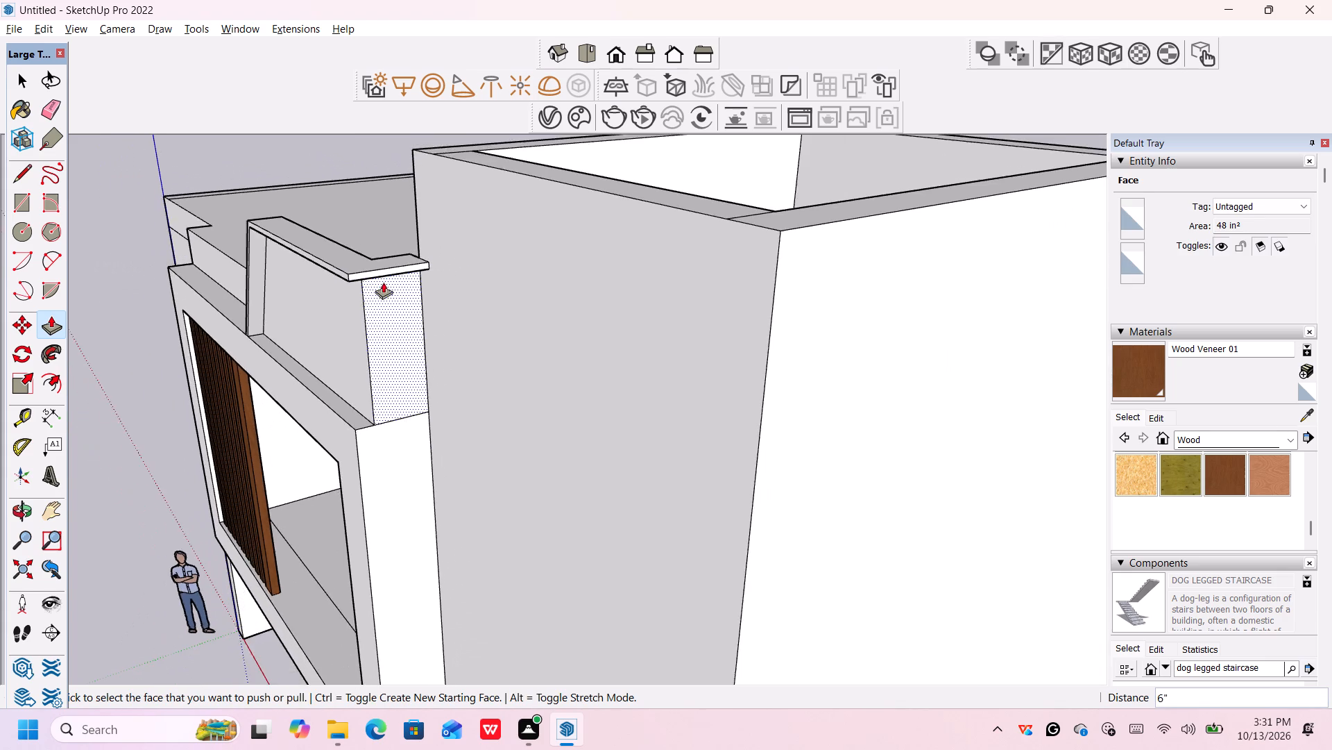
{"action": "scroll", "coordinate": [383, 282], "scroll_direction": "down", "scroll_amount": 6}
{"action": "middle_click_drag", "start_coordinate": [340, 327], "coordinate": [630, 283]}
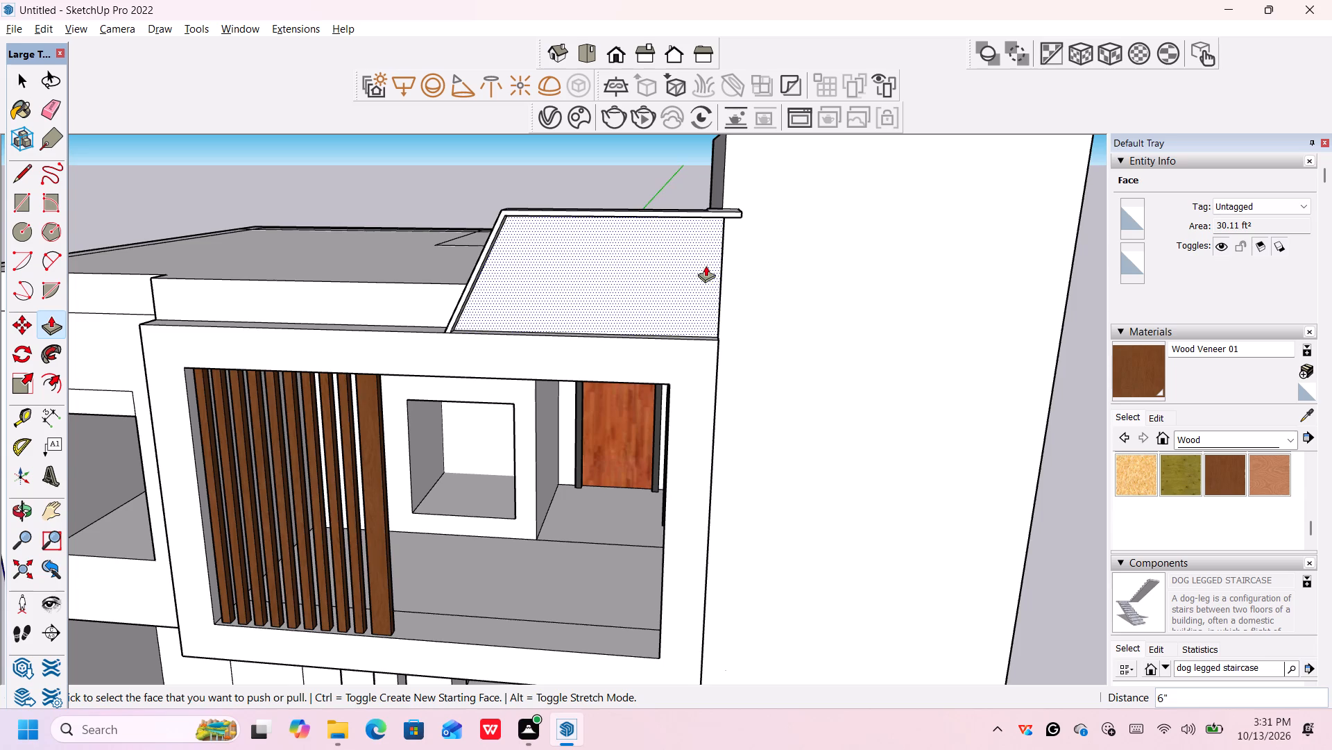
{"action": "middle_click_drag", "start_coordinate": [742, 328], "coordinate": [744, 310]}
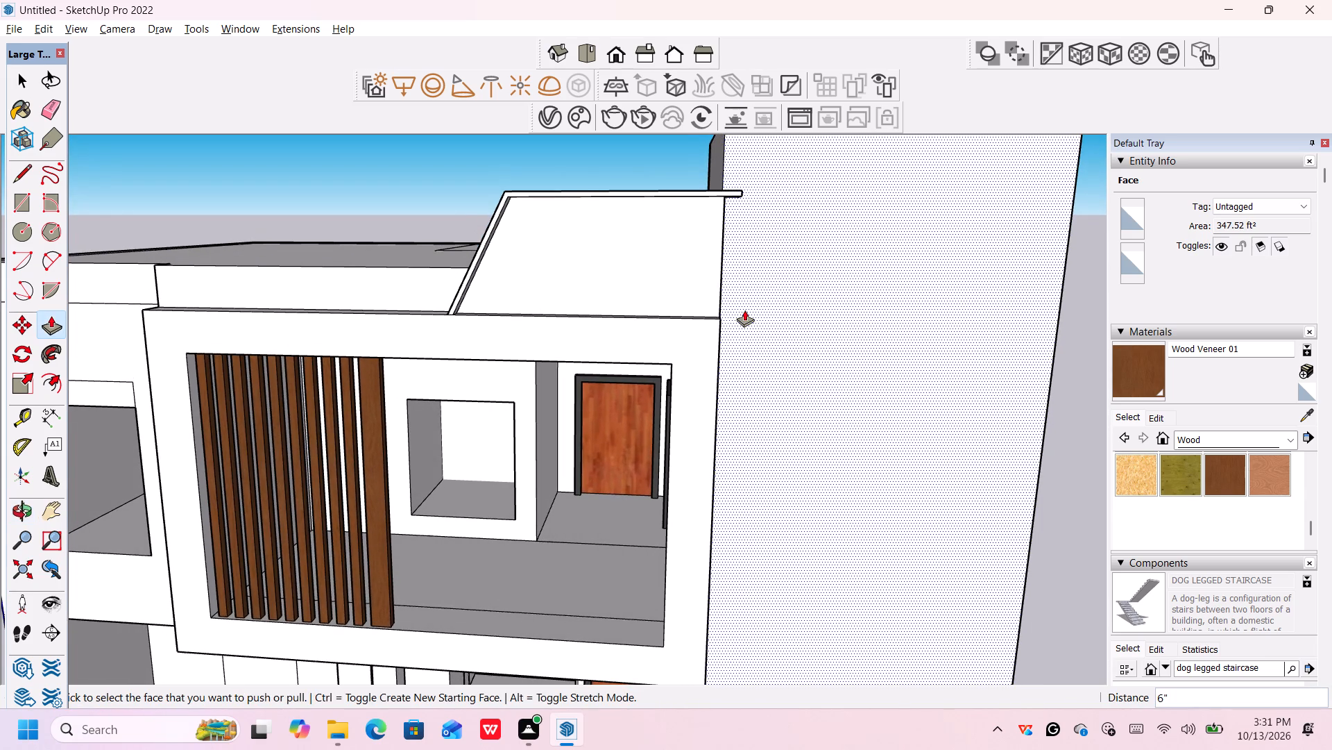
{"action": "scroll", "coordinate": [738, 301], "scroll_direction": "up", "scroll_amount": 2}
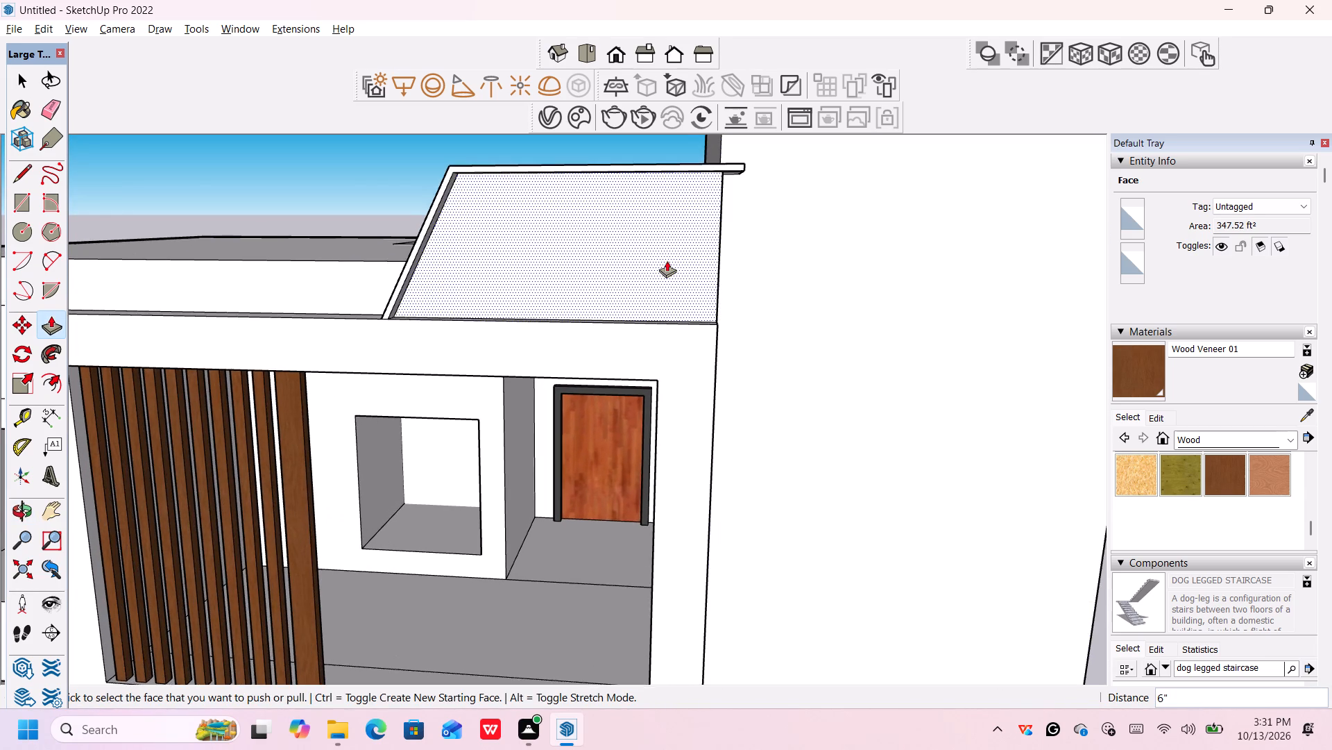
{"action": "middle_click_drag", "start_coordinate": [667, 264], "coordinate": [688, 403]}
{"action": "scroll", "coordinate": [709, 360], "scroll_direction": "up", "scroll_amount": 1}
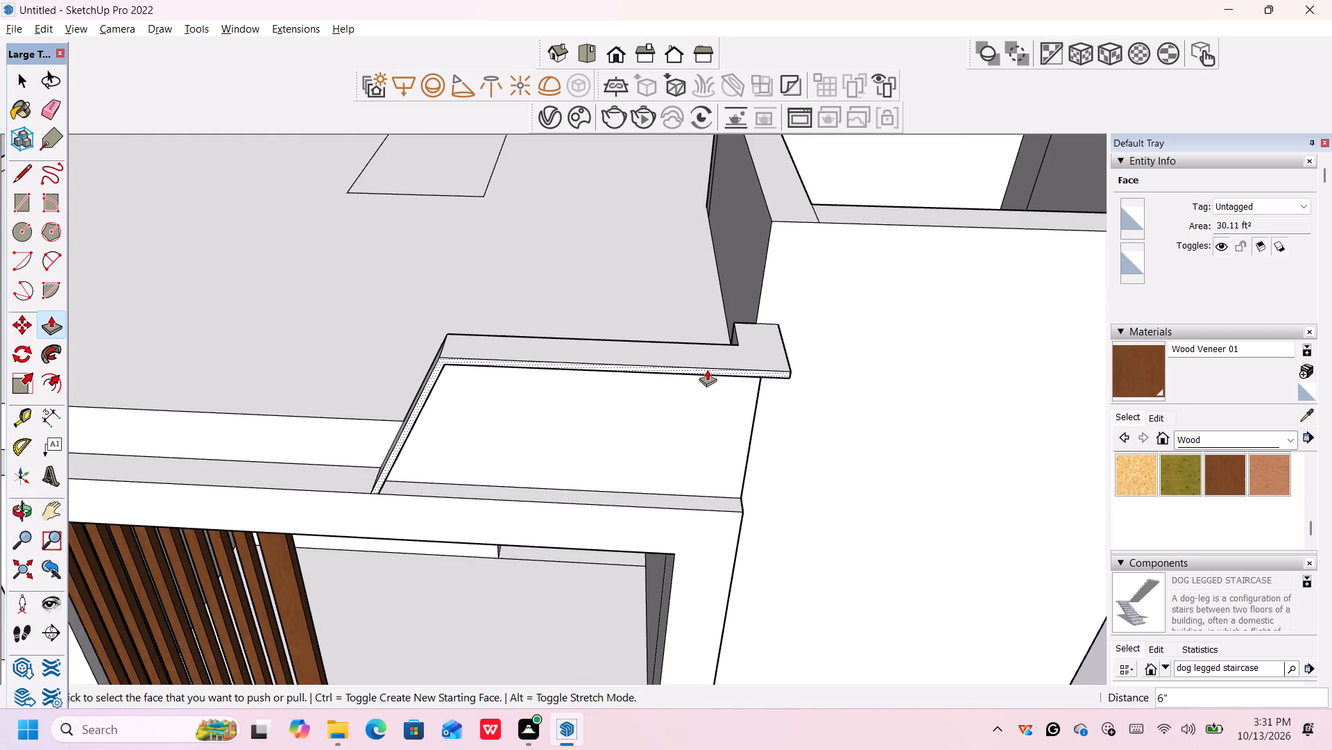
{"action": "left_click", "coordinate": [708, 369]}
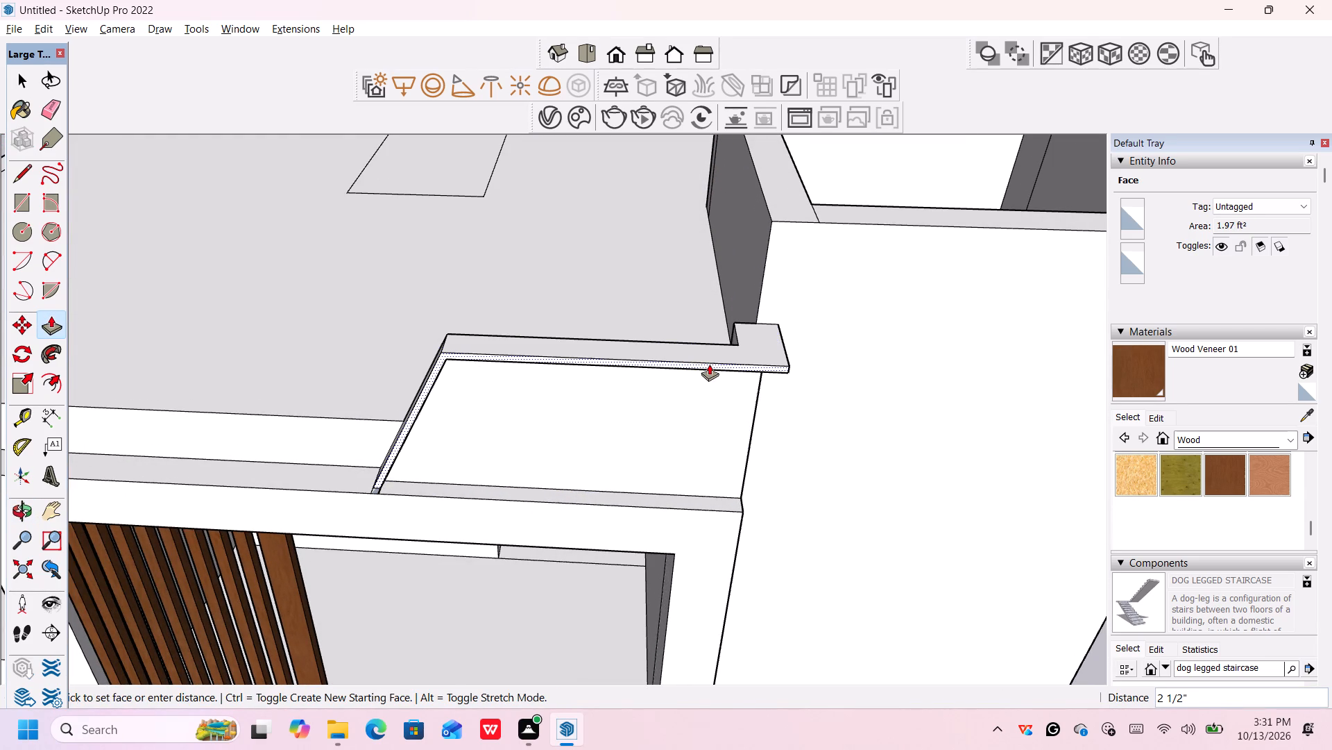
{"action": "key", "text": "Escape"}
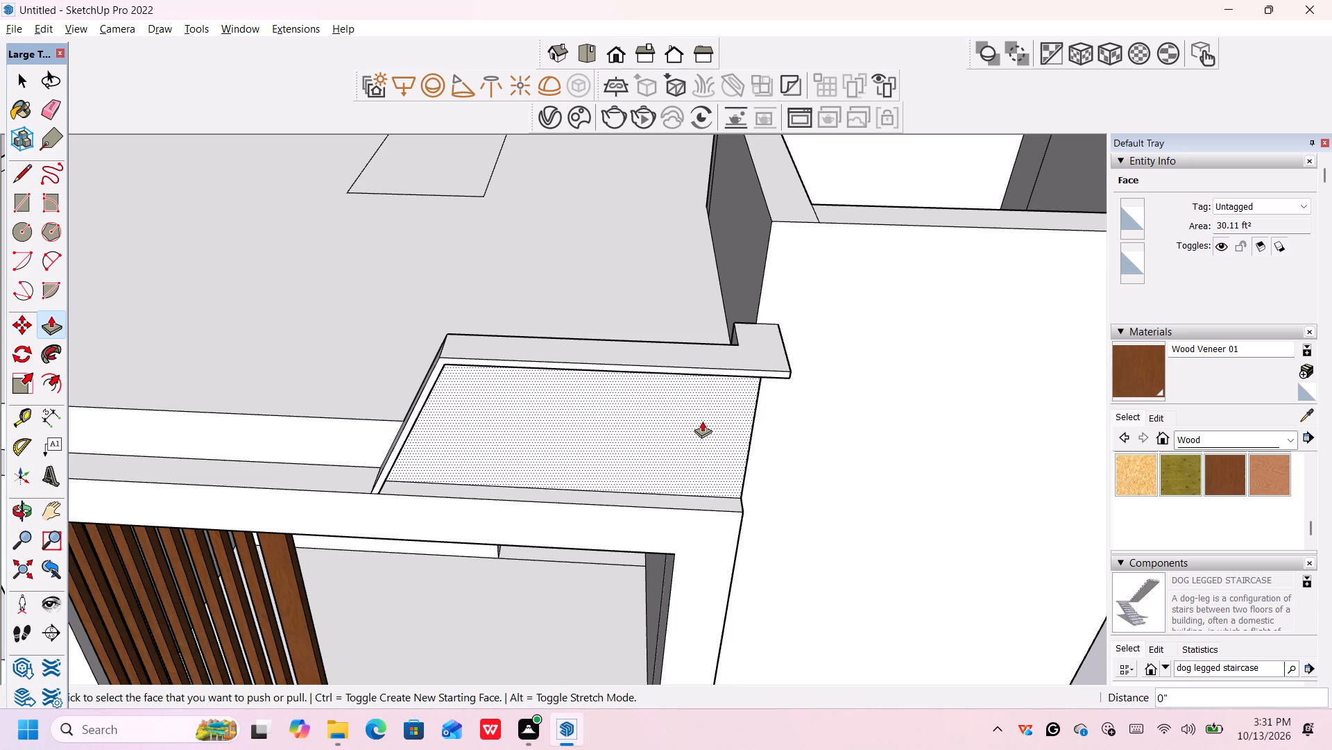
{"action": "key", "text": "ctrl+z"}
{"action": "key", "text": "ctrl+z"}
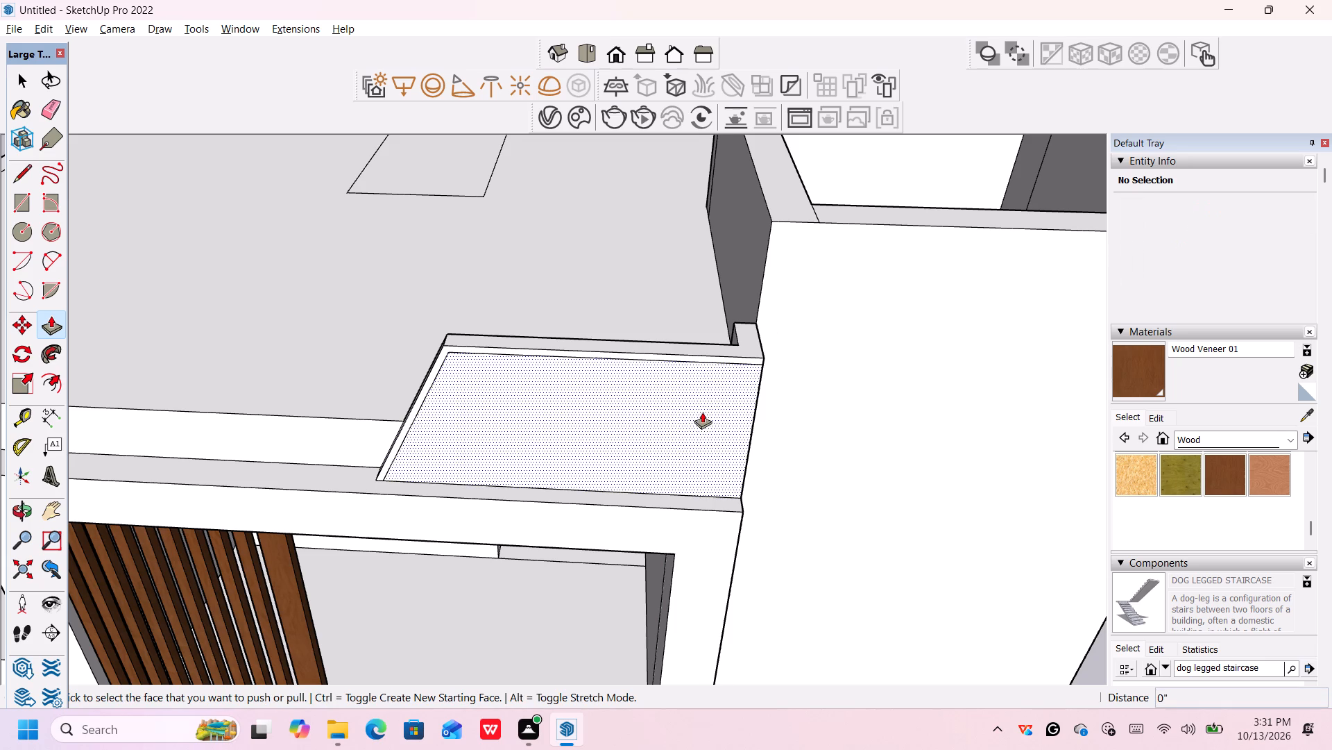
Push/pull the border band along the front face's top and sloped edges outward by 3".
{"action": "scroll", "coordinate": [706, 363], "scroll_direction": "up", "scroll_amount": 1}
{"action": "left_click", "coordinate": [706, 360]}
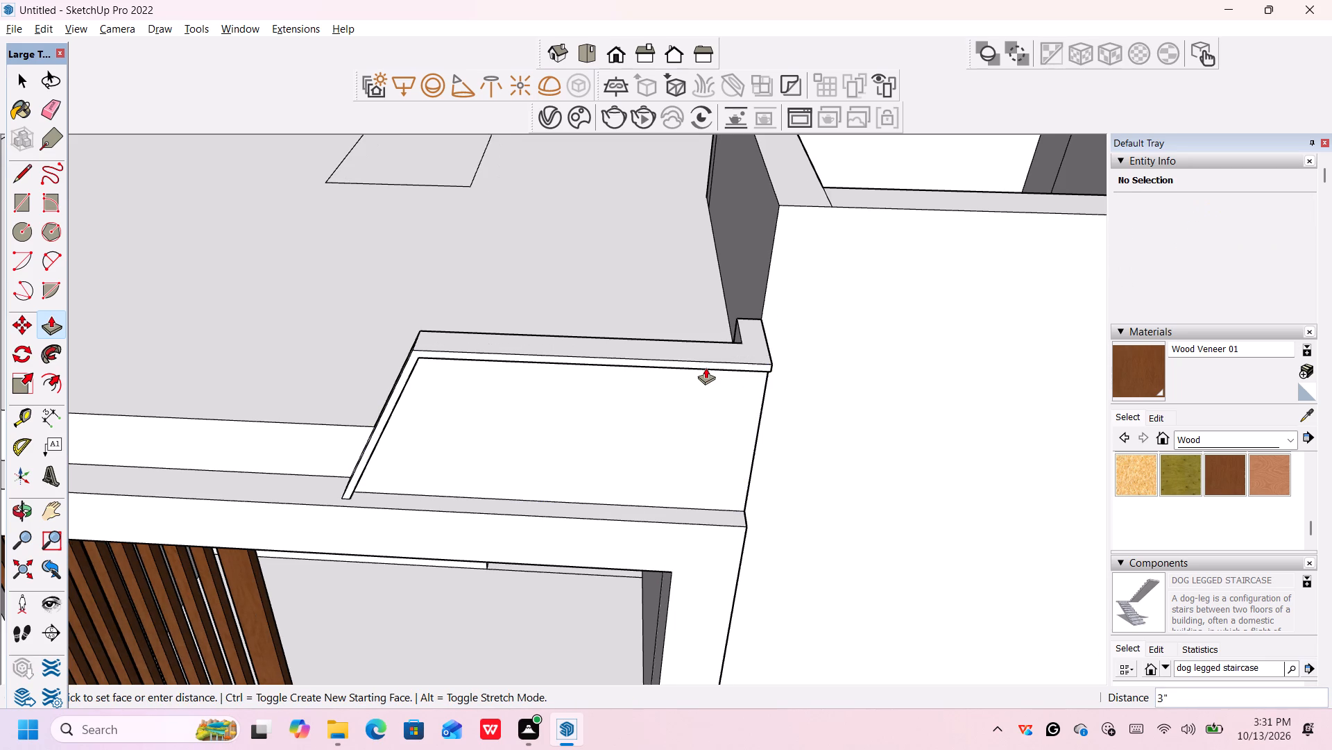
{"action": "key", "text": "2"}
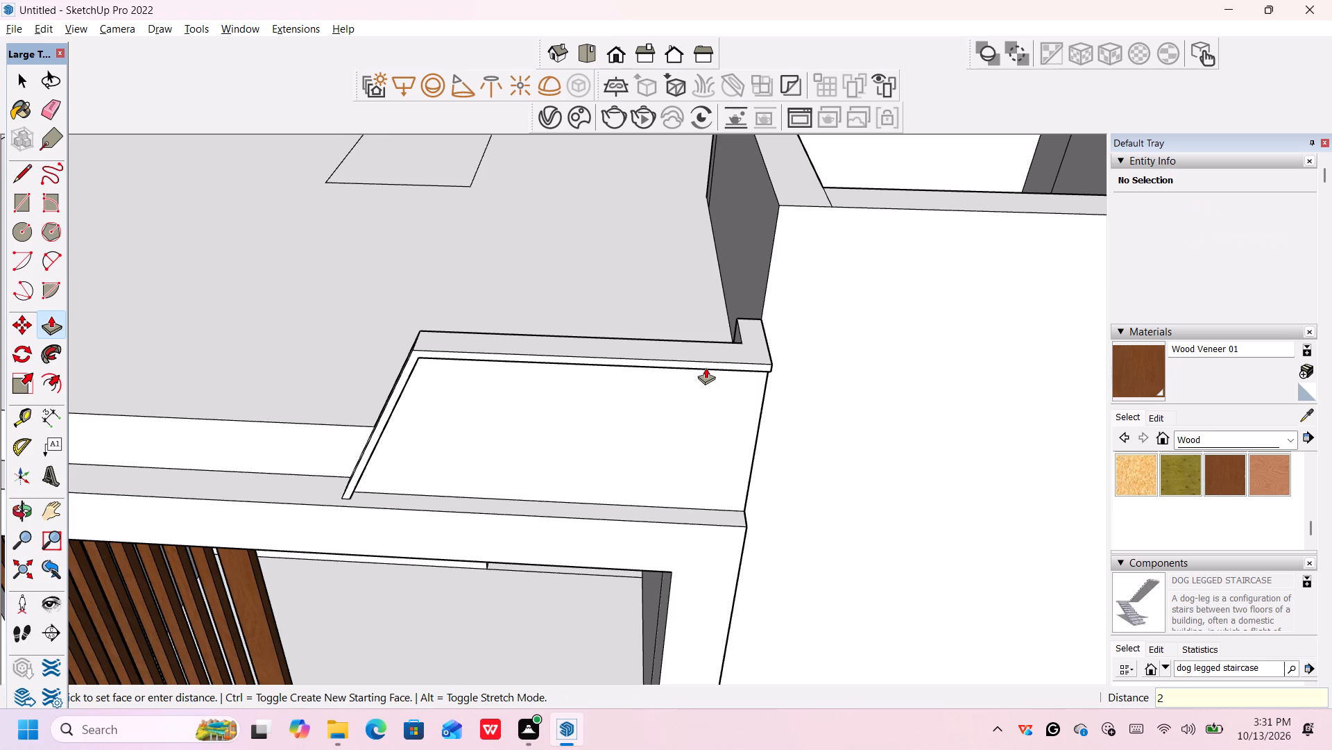
{"action": "key", "text": "BackSpace"}
{"action": "key", "text": "3"}
{"action": "key", "text": "shift+quotedbl"}
{"action": "key", "text": "Return"}
Push/pull the border band on the parapet block's side face next to the stair tower outward by 3".
{"action": "scroll", "coordinate": [842, 387], "scroll_direction": "down", "scroll_amount": 3}
{"action": "middle_click_drag", "start_coordinate": [825, 410], "coordinate": [566, 420]}
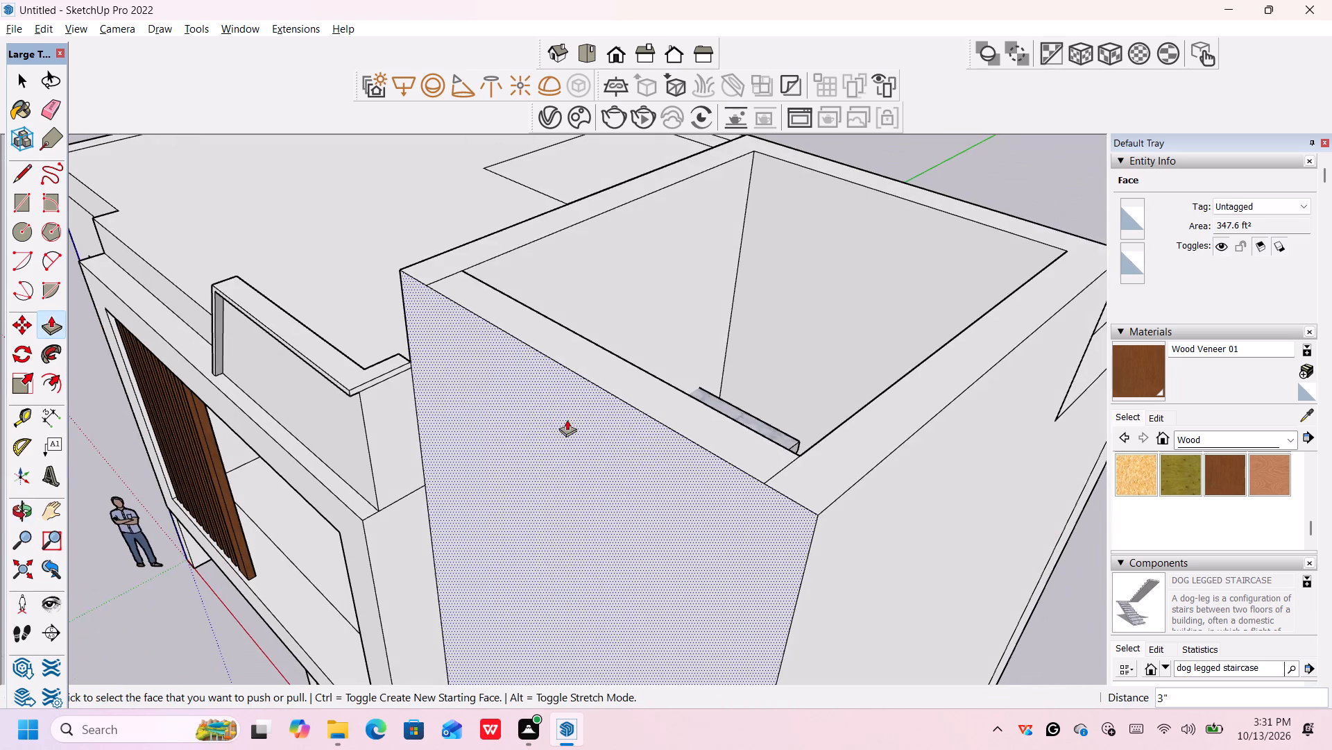
{"action": "scroll", "coordinate": [383, 385], "scroll_direction": "up", "scroll_amount": 5}
{"action": "left_click", "coordinate": [364, 390]}
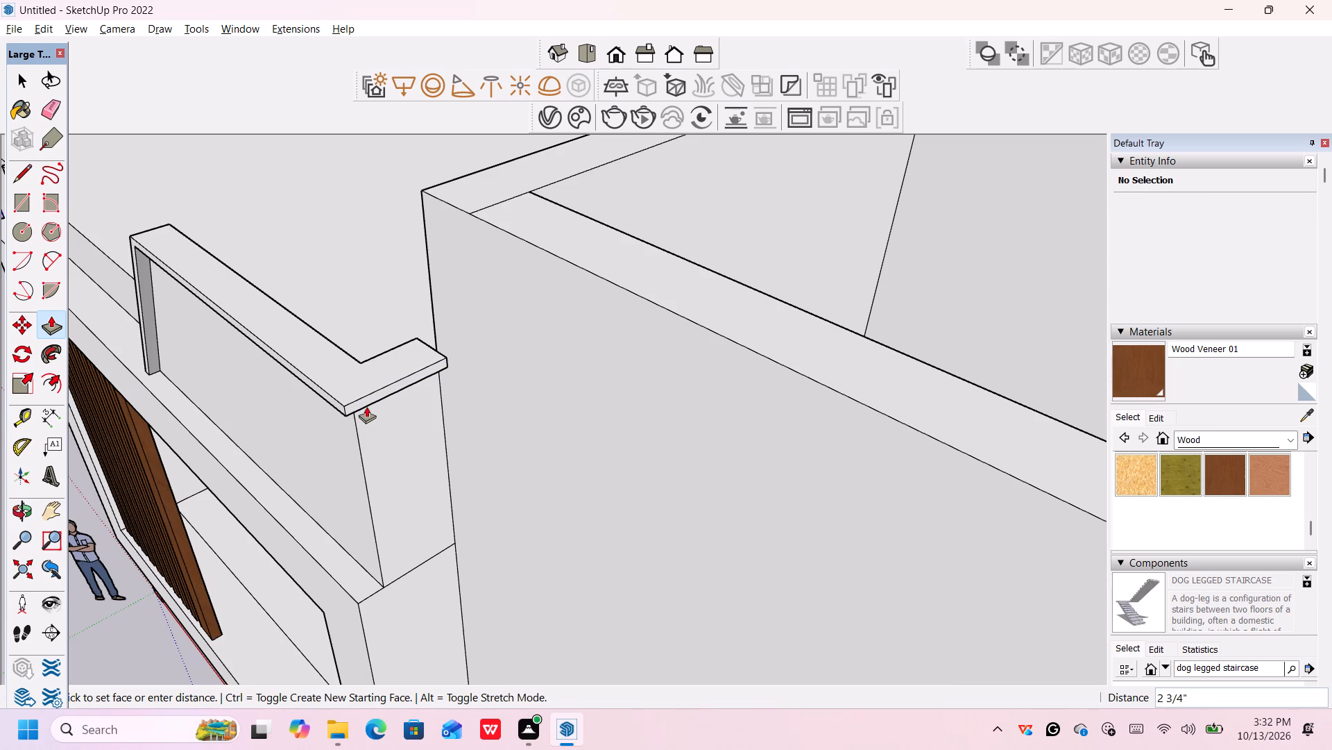
{"action": "type", "text": "3\""}
{"action": "key", "text": "Return"}
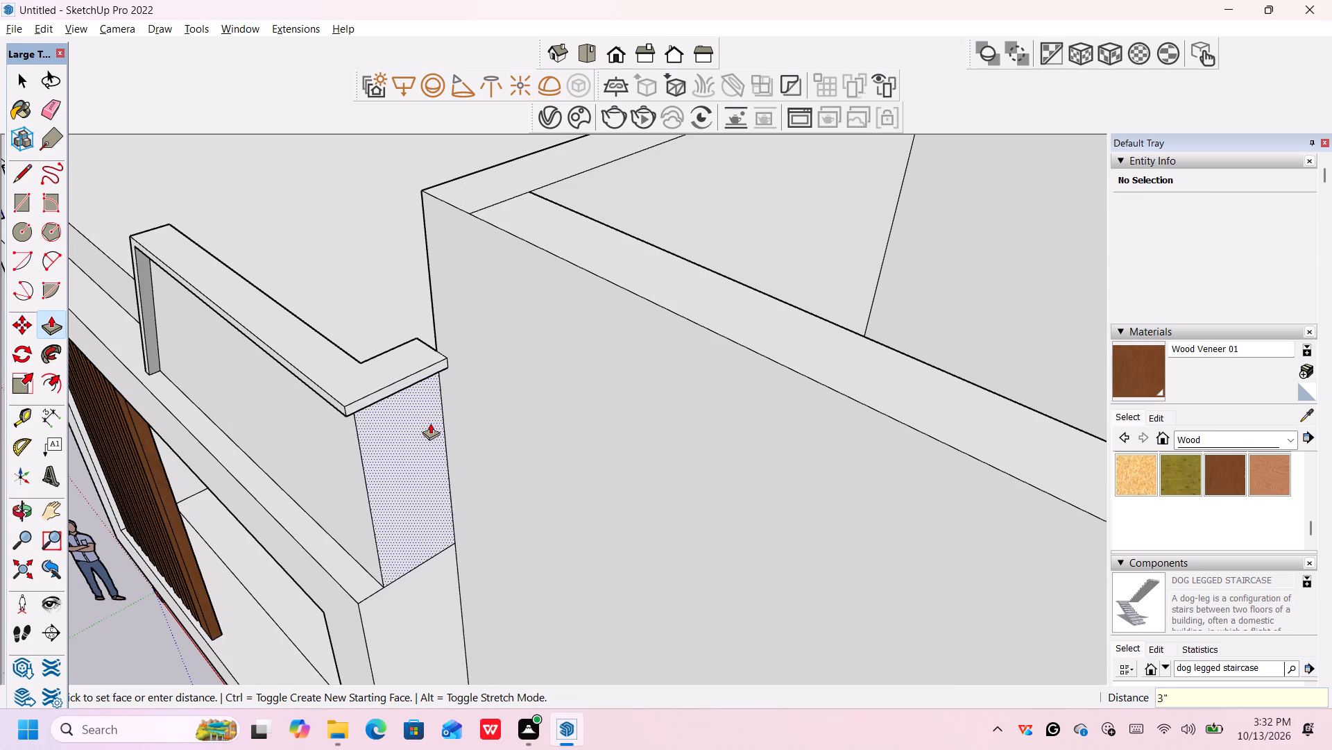
Examine the projecting border of the parapet block from the front.
{"action": "scroll", "coordinate": [435, 421], "scroll_direction": "down", "scroll_amount": 13}
{"action": "middle_click_drag", "start_coordinate": [396, 488], "coordinate": [723, 379]}
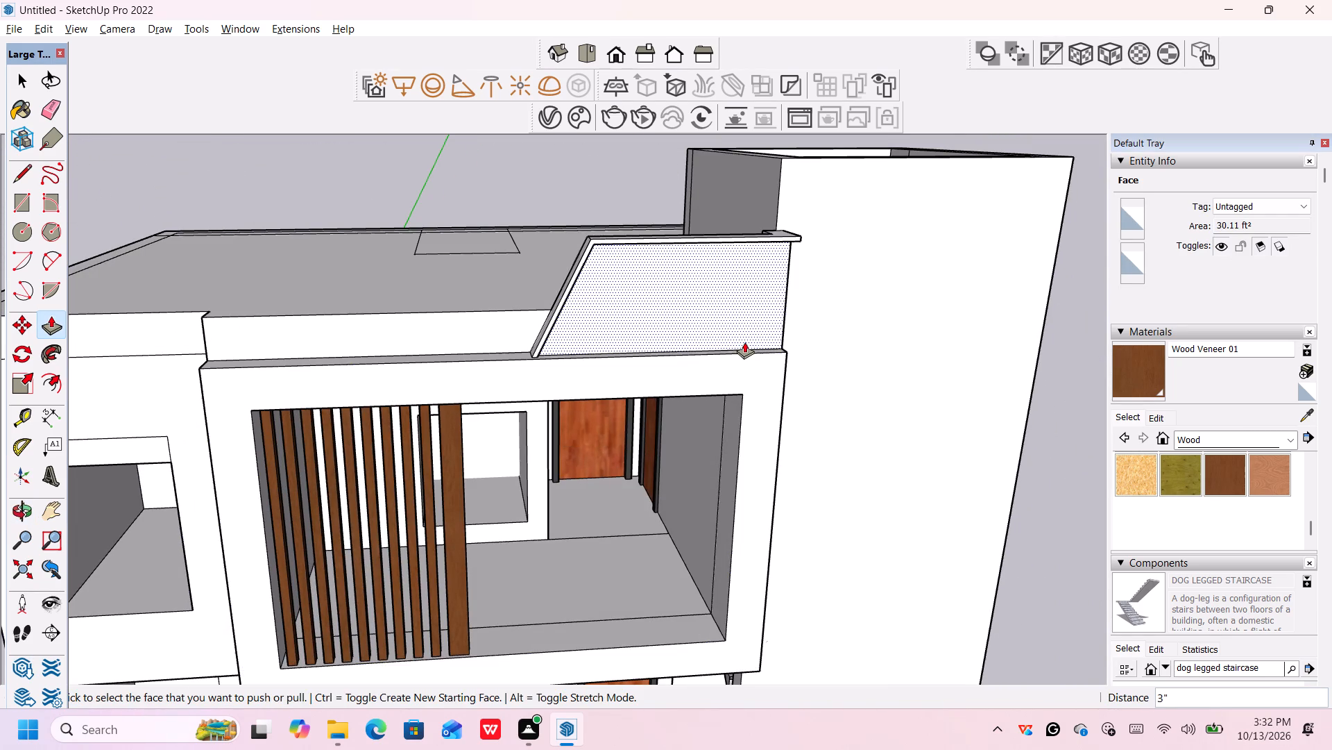
{"action": "middle_click_drag", "start_coordinate": [771, 318], "coordinate": [746, 290]}
{"action": "key", "text": "space"}
{"action": "scroll", "coordinate": [750, 292], "scroll_direction": "up", "scroll_amount": 6}
{"action": "middle_click", "coordinate": [770, 288]}
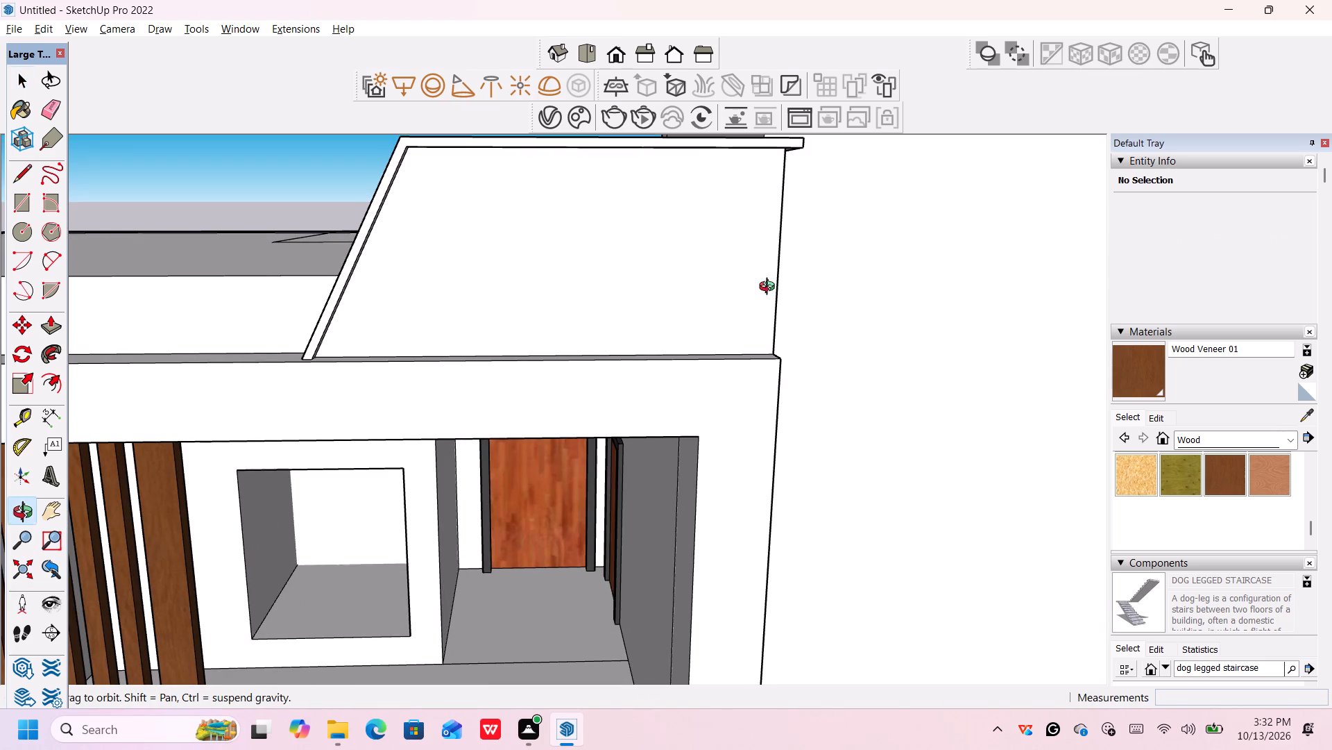
{"action": "middle_click_drag", "start_coordinate": [765, 283], "coordinate": [770, 342]}
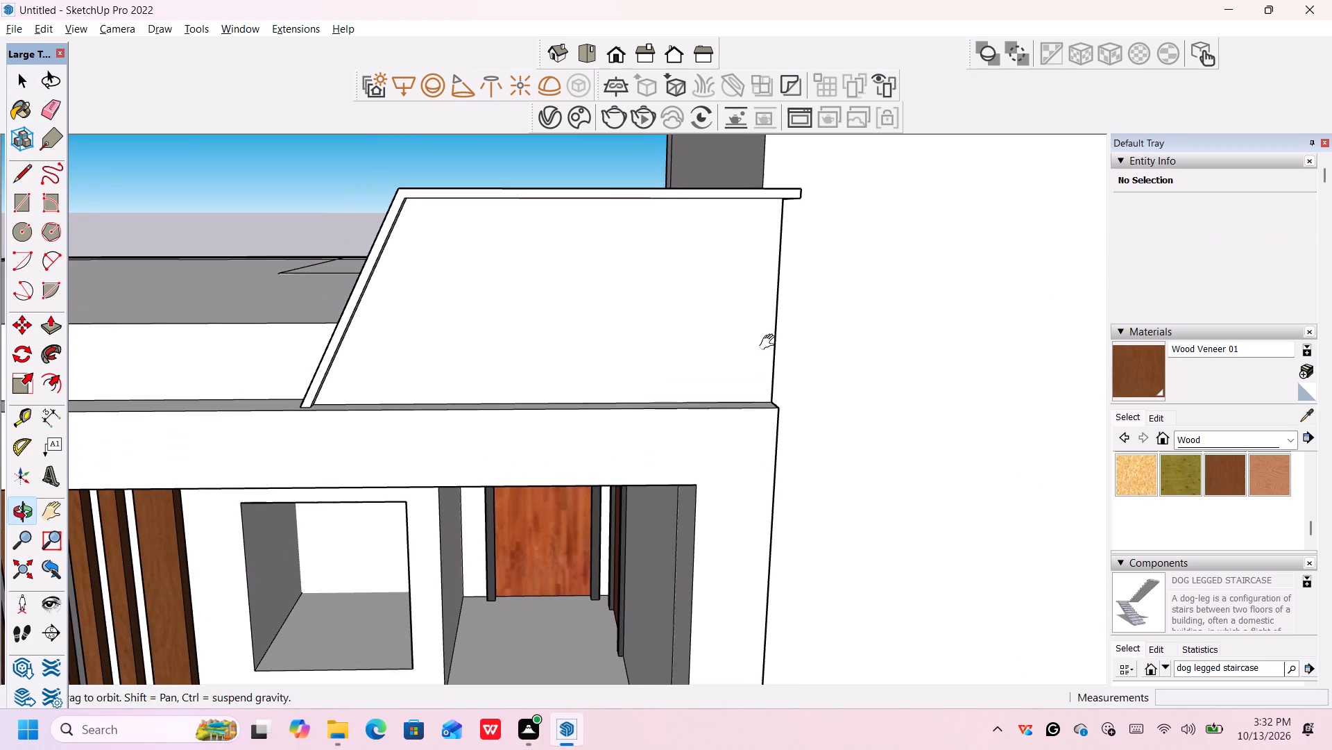
Place a vertical guide on the parapet block's front face, 1.5' in from its vertical outer edge.
{"action": "middle_click_drag", "start_coordinate": [770, 342], "coordinate": [770, 345]}
{"action": "key", "text": "t"}
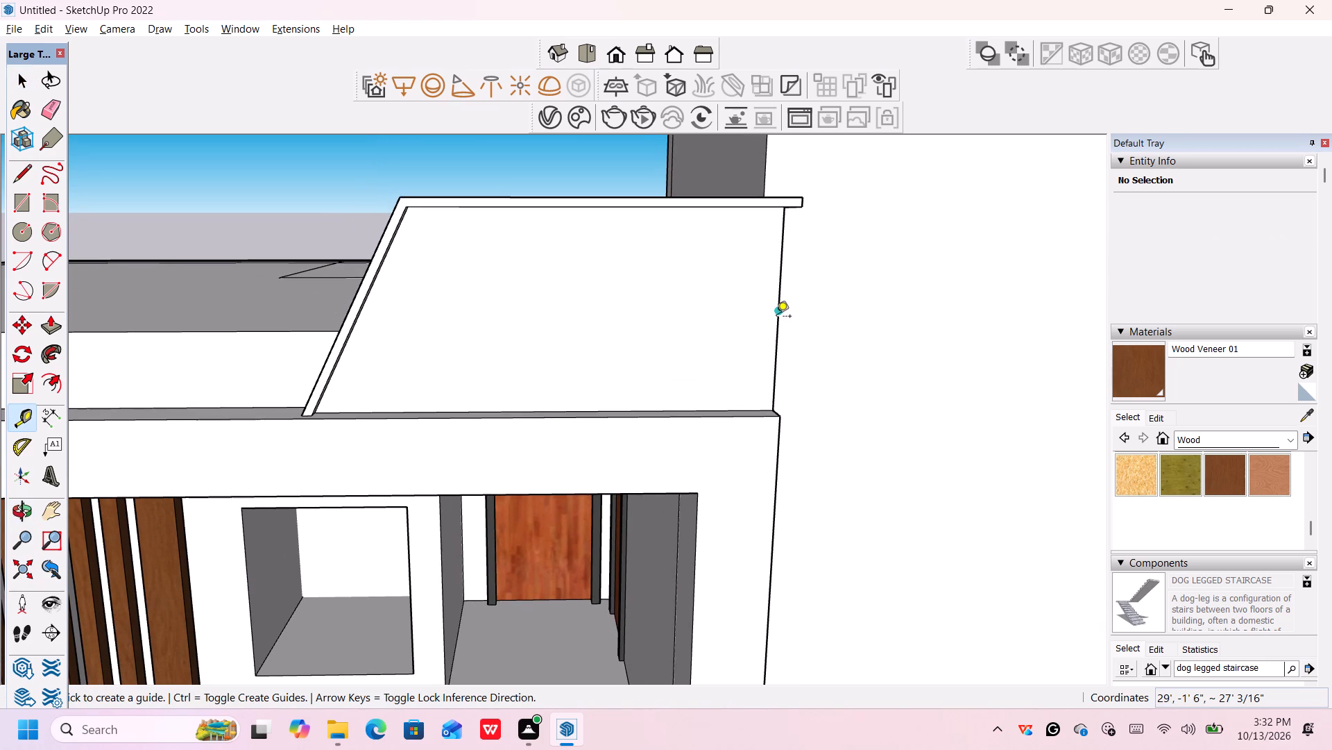
{"action": "left_click", "coordinate": [776, 324]}
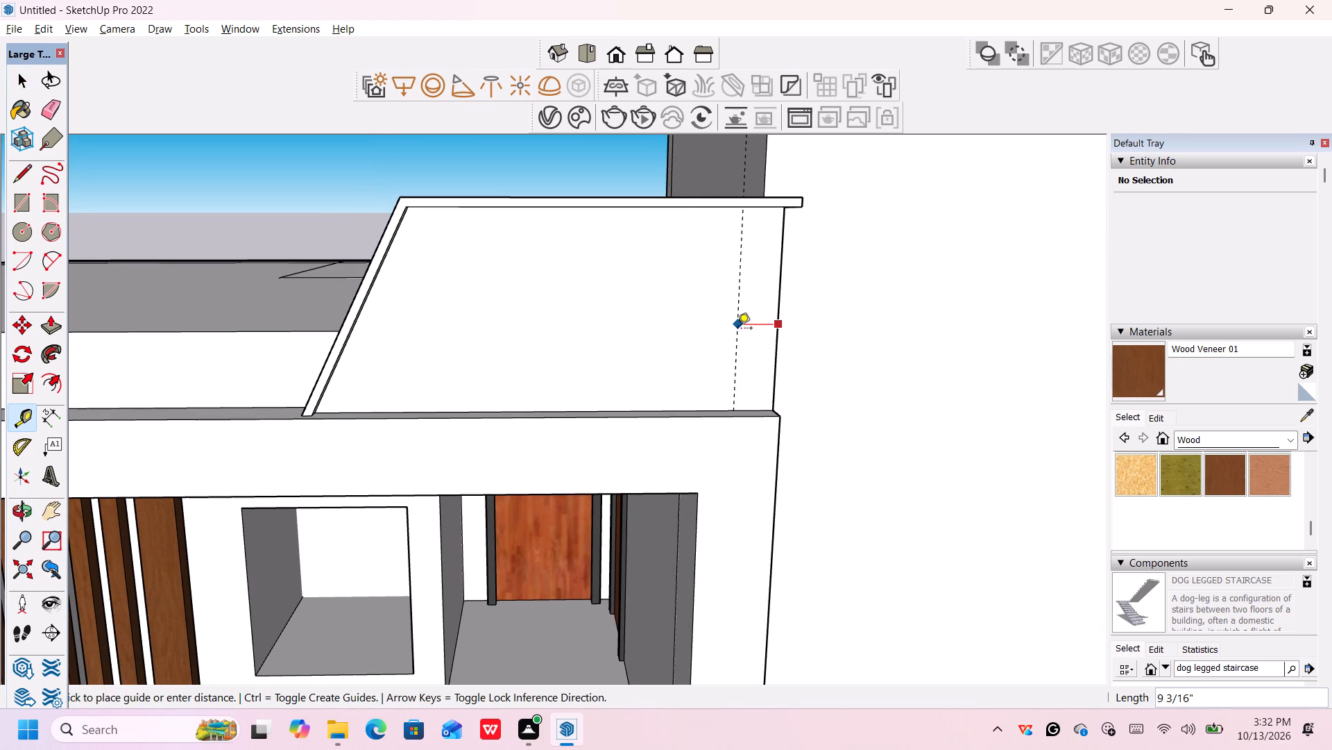
{"action": "middle_click_drag", "start_coordinate": [736, 329], "coordinate": [699, 322]}
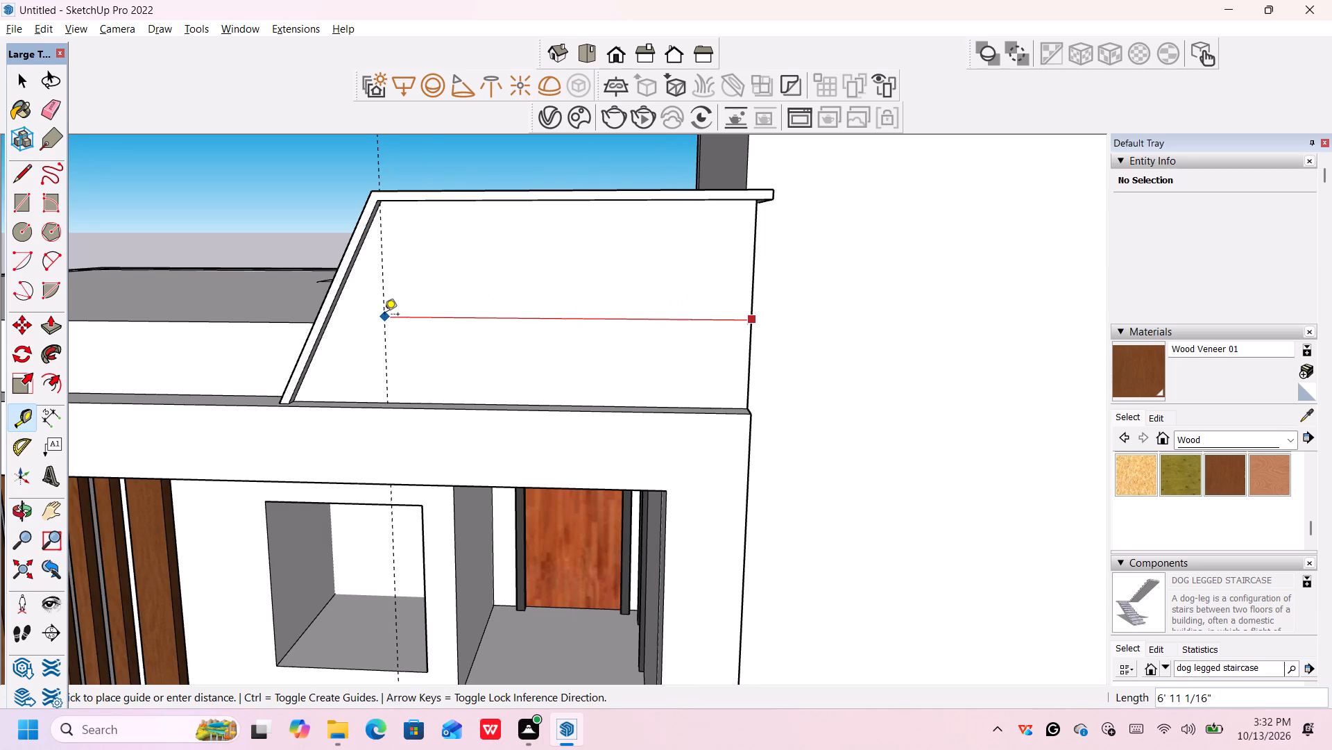
{"action": "middle_click_drag", "start_coordinate": [386, 316], "coordinate": [387, 317]}
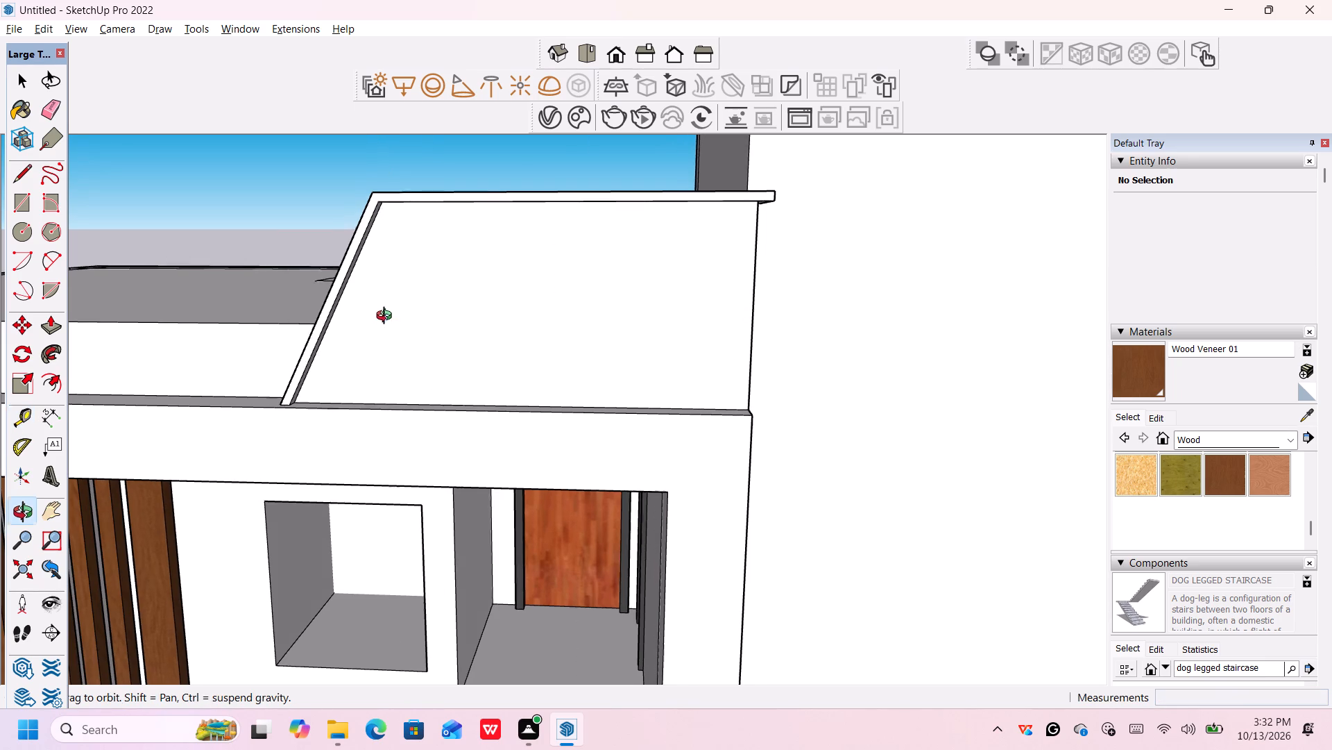
{"action": "middle_click_drag", "start_coordinate": [387, 317], "coordinate": [427, 331]}
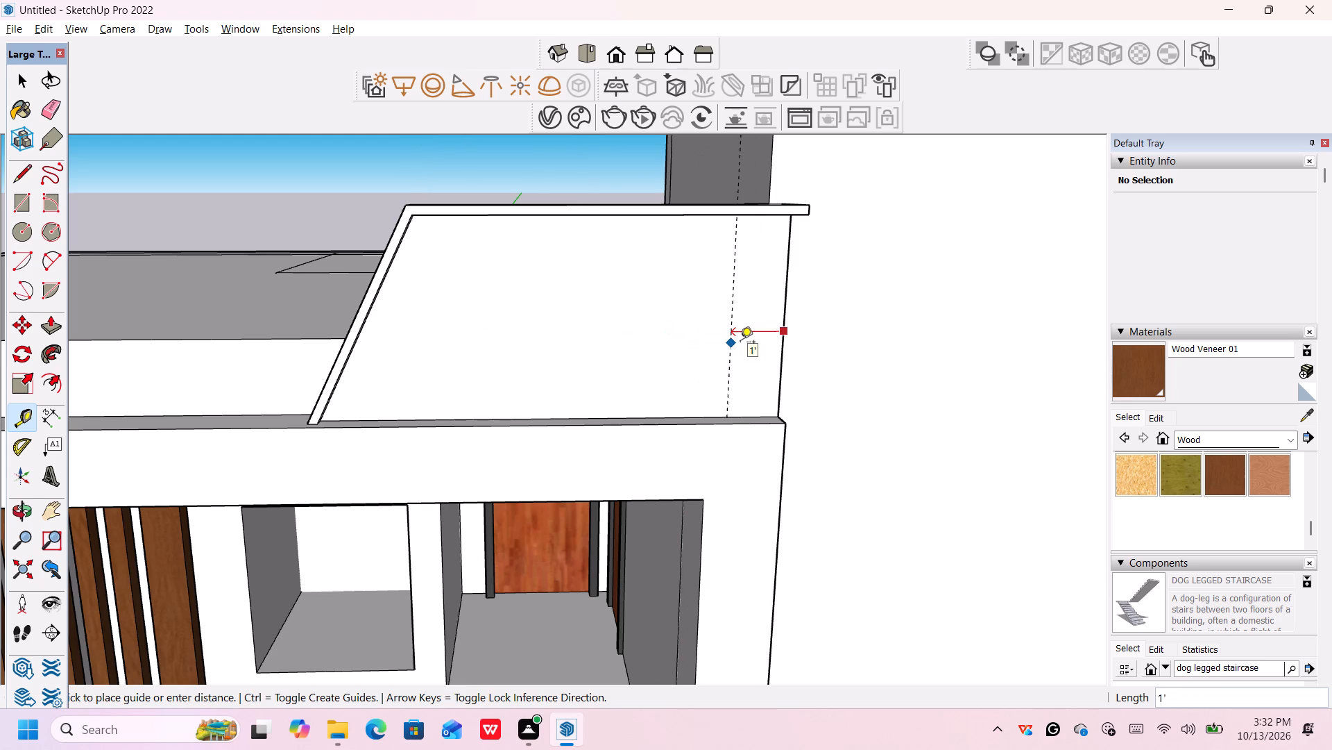
{"action": "middle_click_drag", "start_coordinate": [739, 345], "coordinate": [719, 331]}
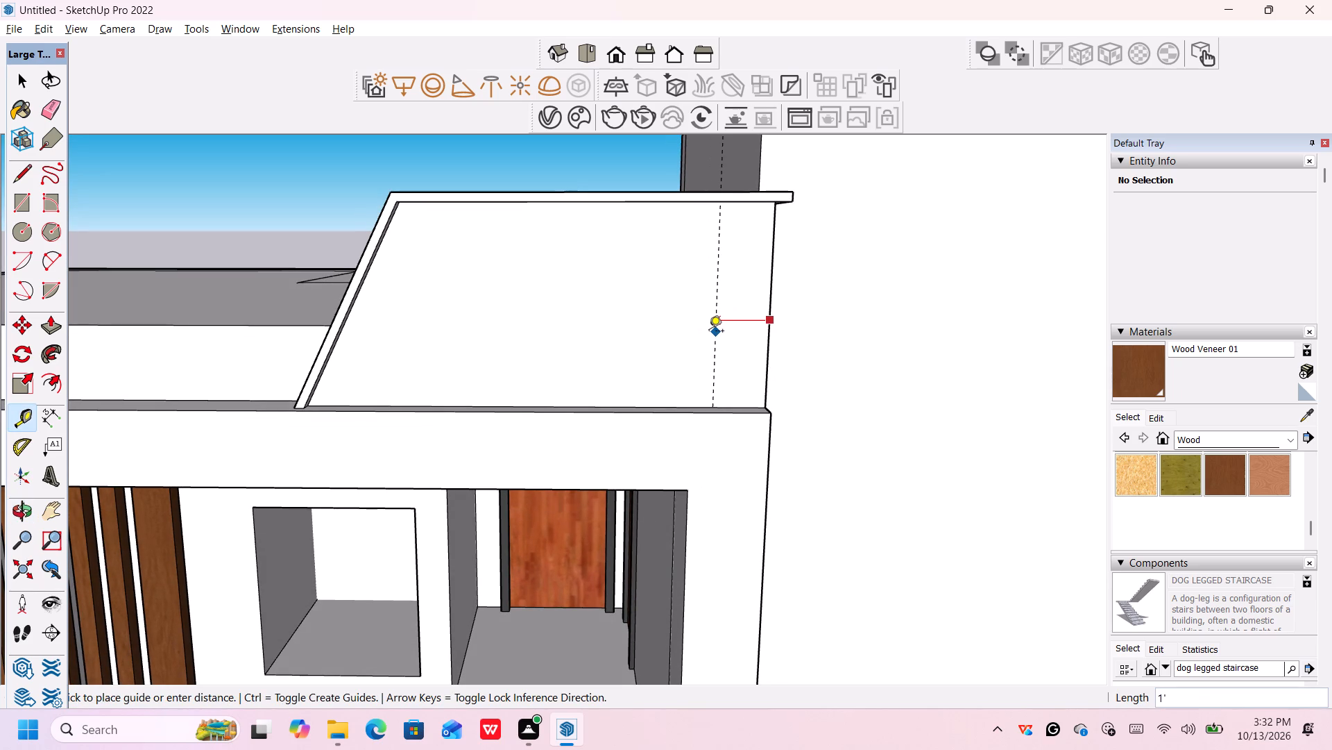
{"action": "type", "text": "1.5'"}
{"action": "key", "text": "Return"}
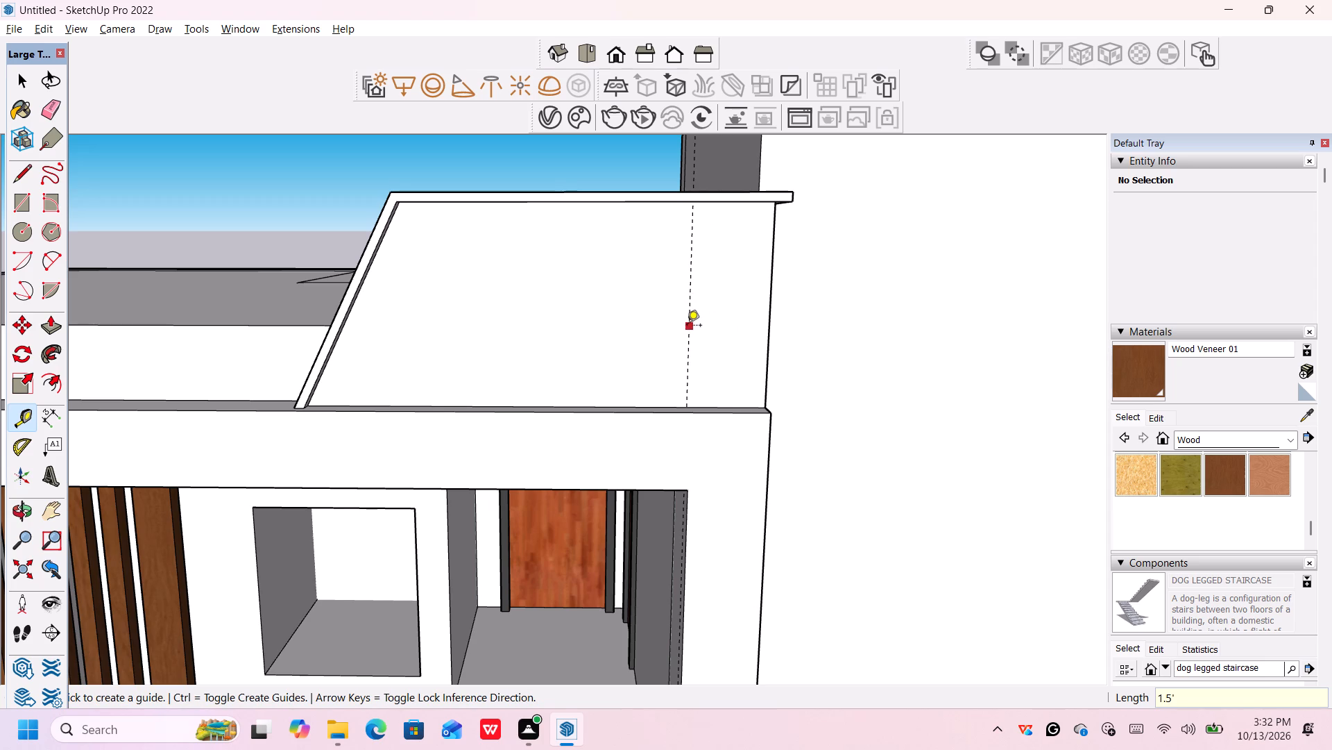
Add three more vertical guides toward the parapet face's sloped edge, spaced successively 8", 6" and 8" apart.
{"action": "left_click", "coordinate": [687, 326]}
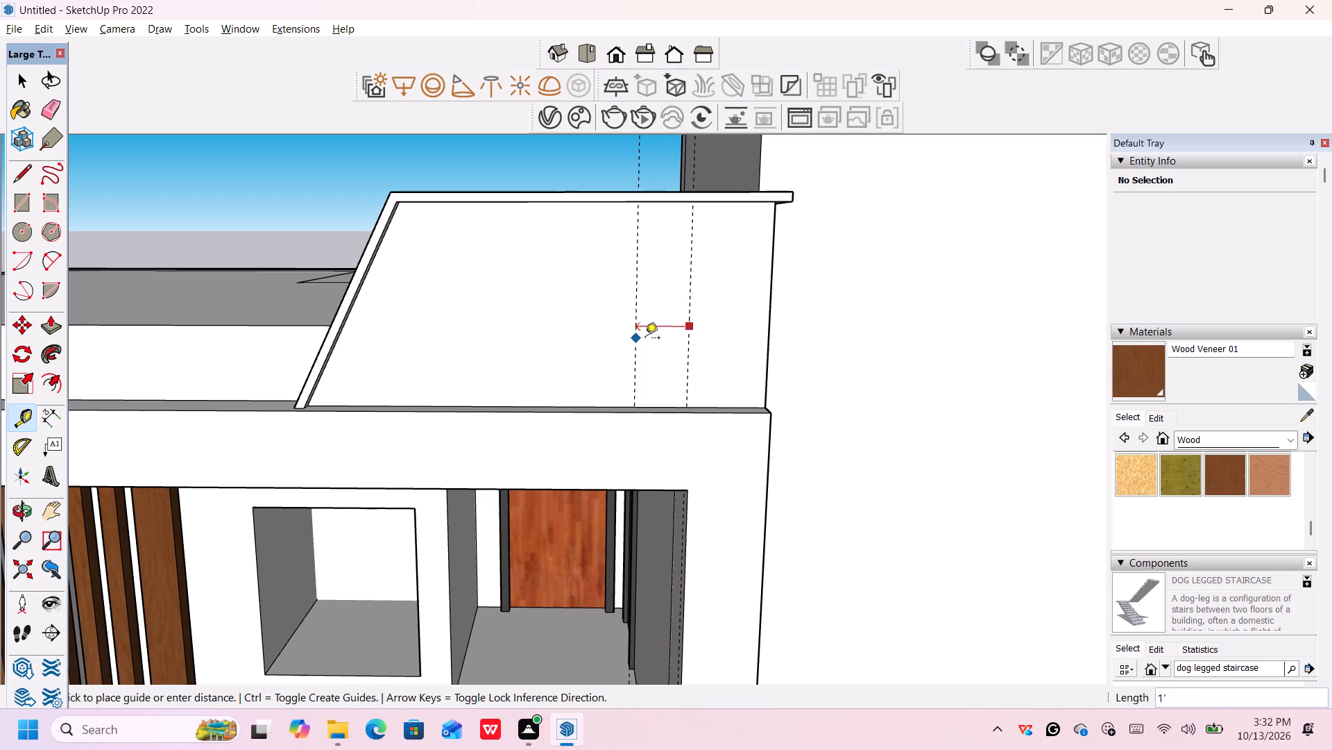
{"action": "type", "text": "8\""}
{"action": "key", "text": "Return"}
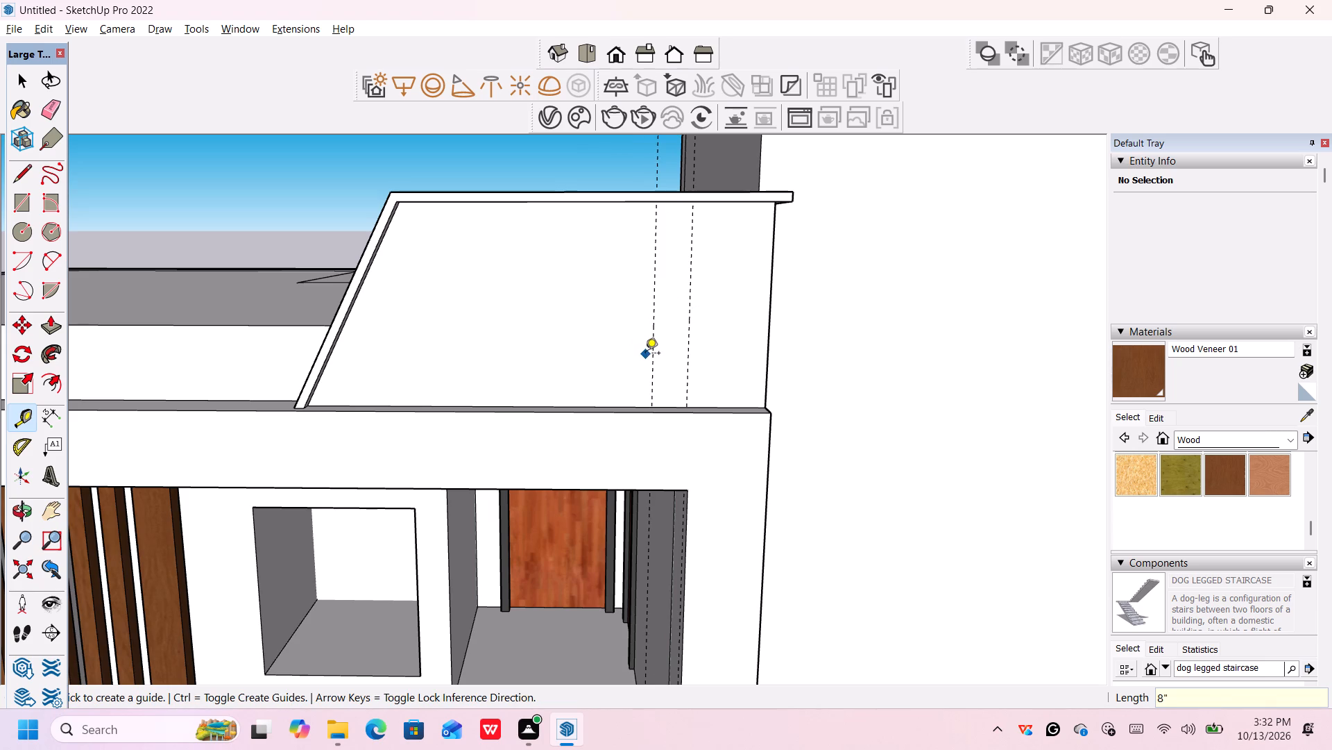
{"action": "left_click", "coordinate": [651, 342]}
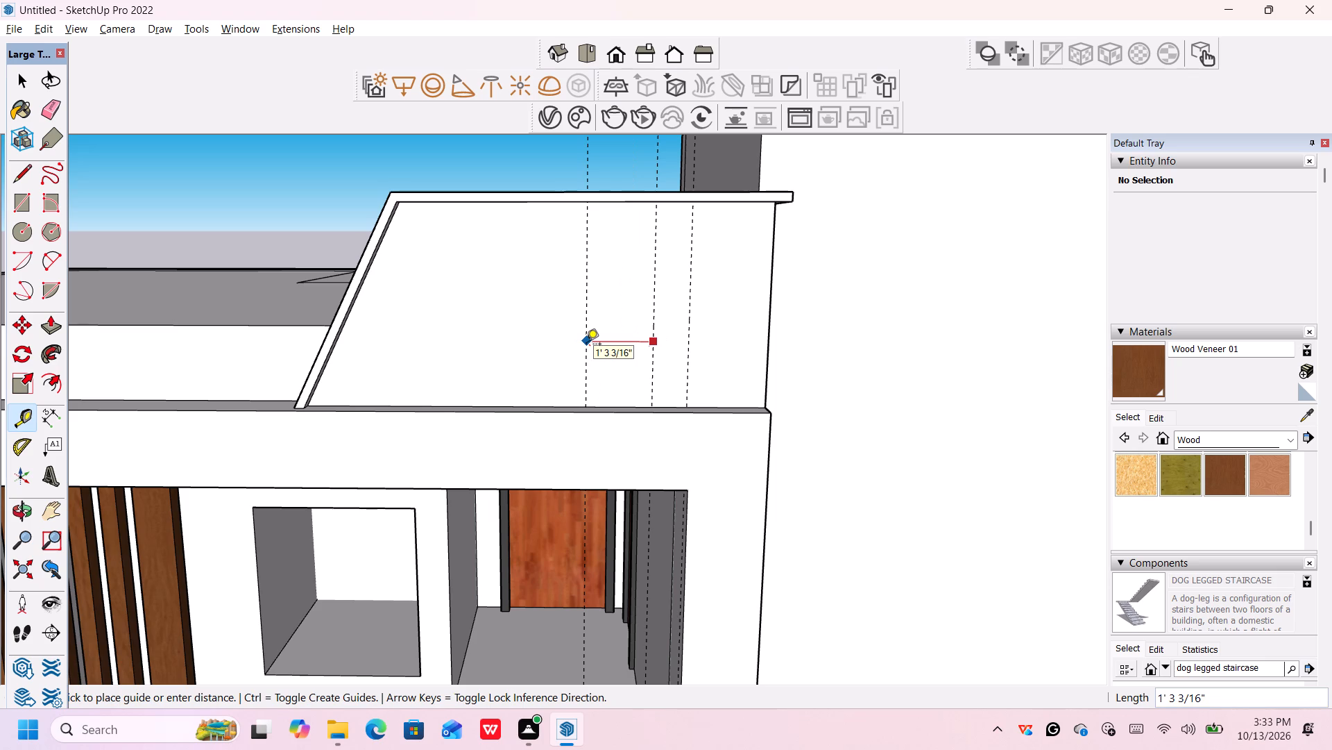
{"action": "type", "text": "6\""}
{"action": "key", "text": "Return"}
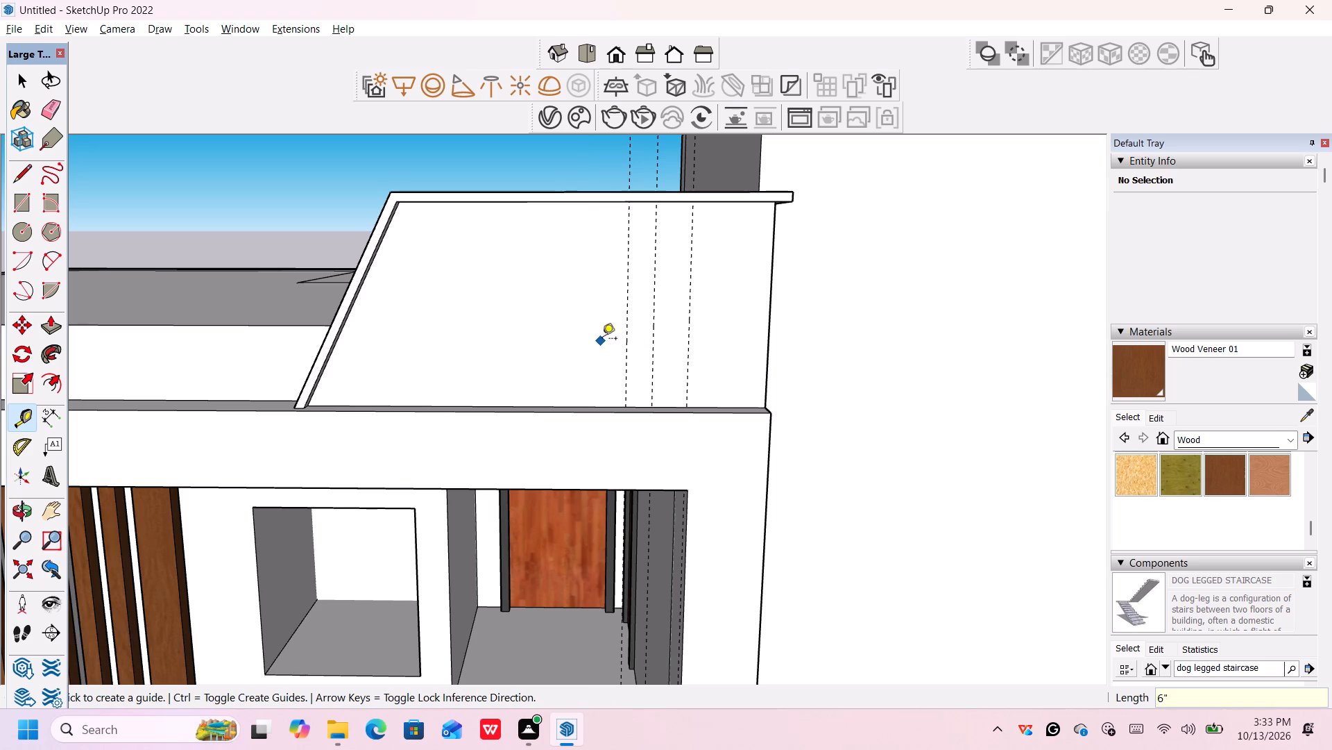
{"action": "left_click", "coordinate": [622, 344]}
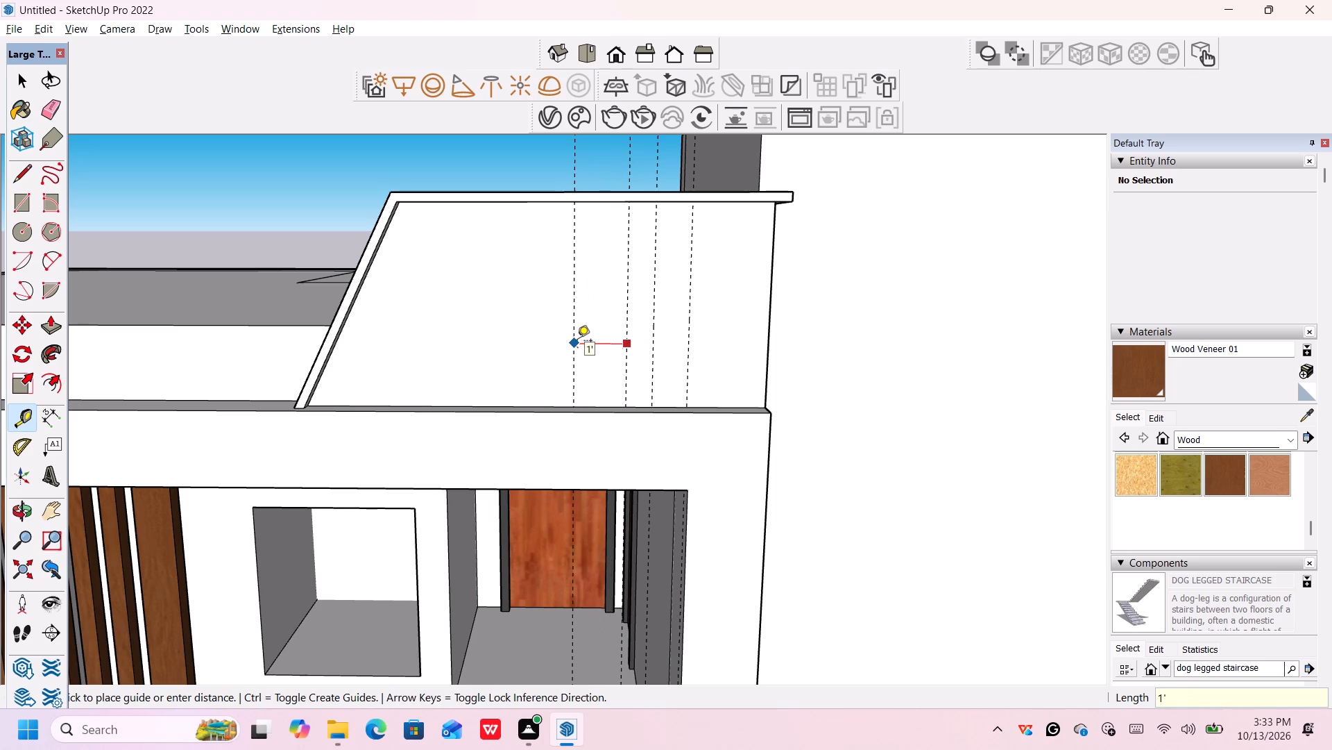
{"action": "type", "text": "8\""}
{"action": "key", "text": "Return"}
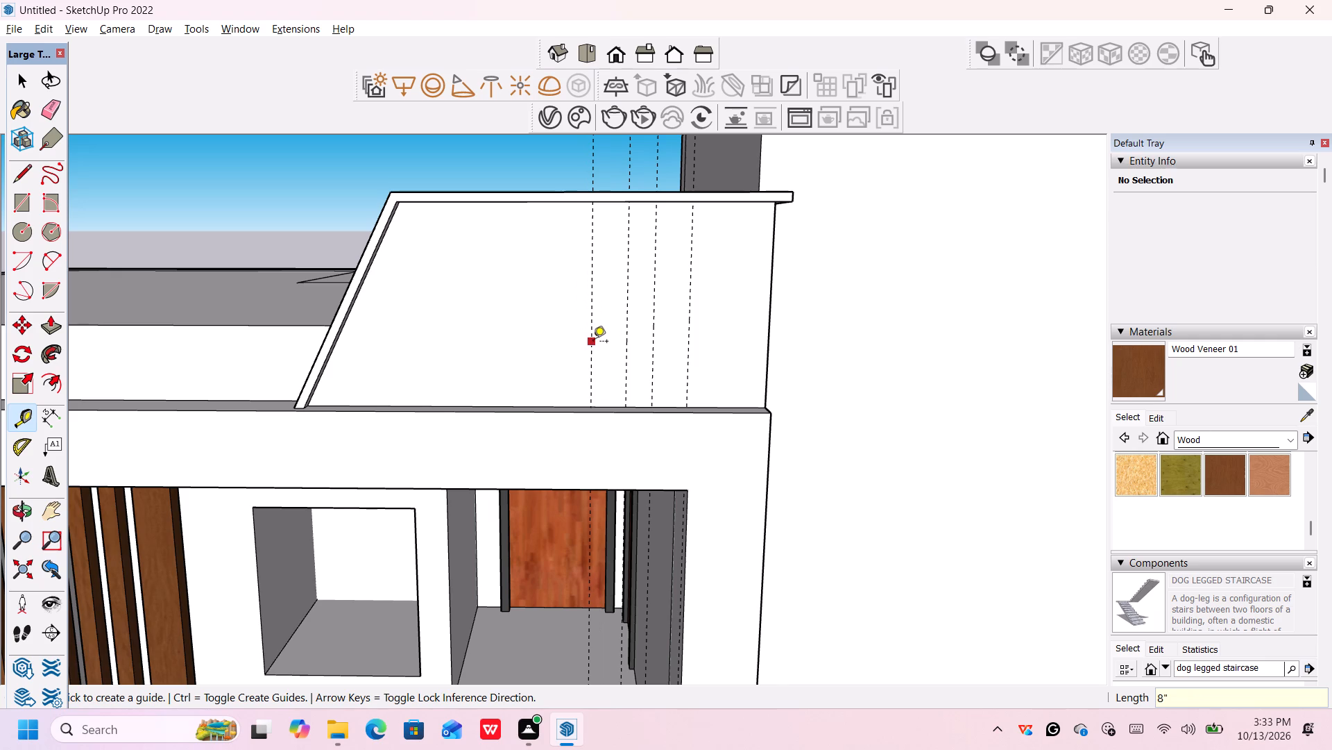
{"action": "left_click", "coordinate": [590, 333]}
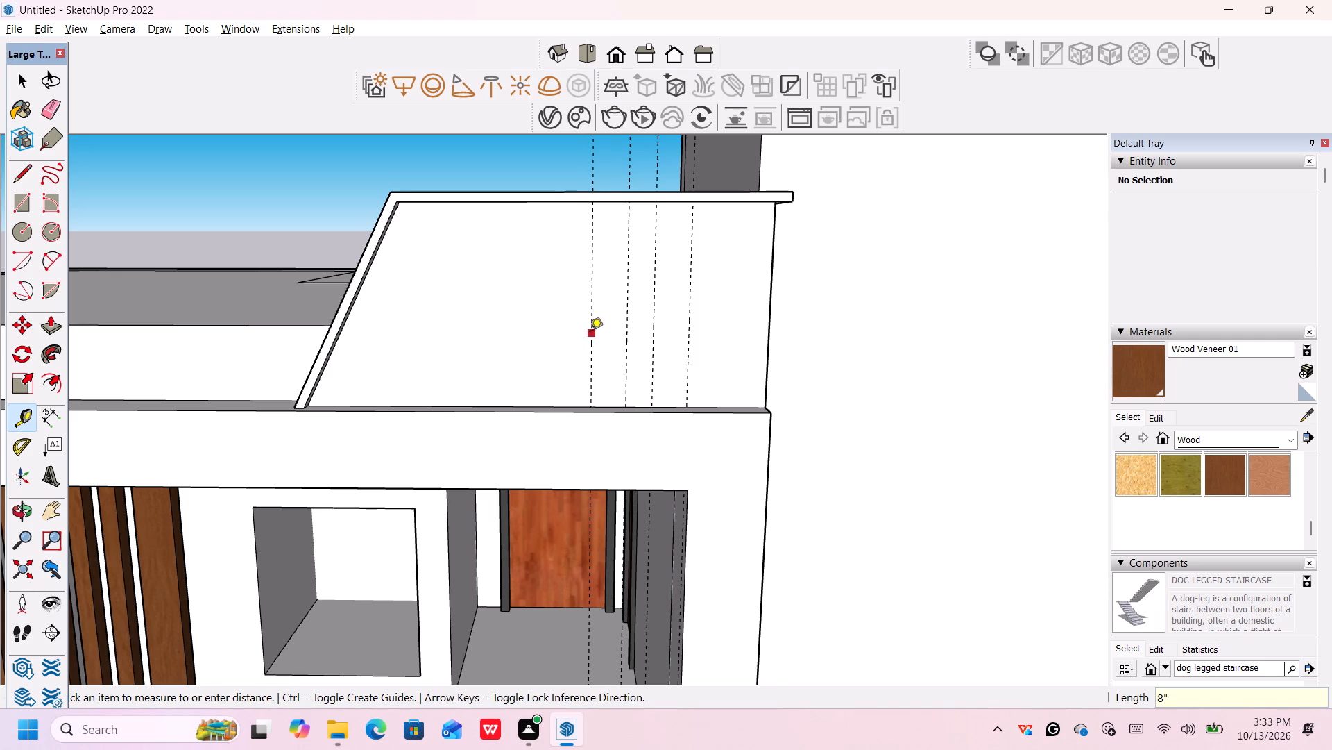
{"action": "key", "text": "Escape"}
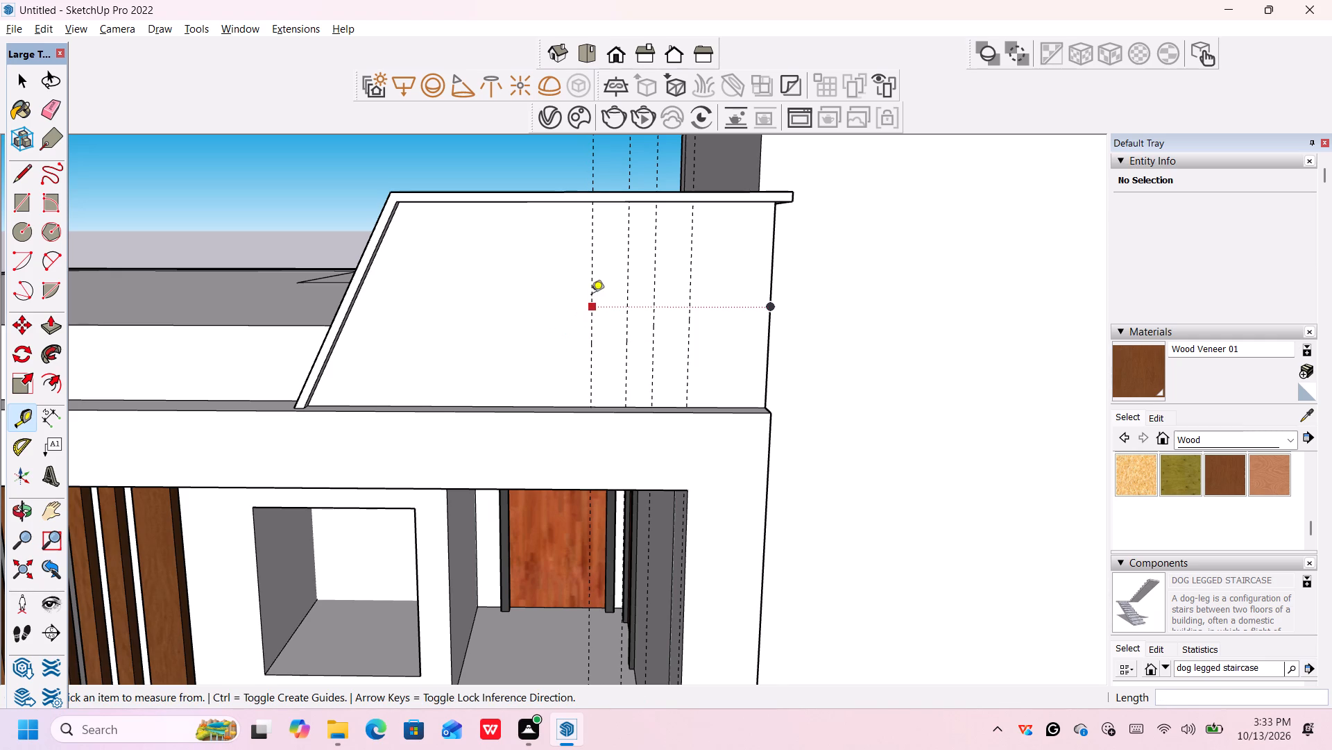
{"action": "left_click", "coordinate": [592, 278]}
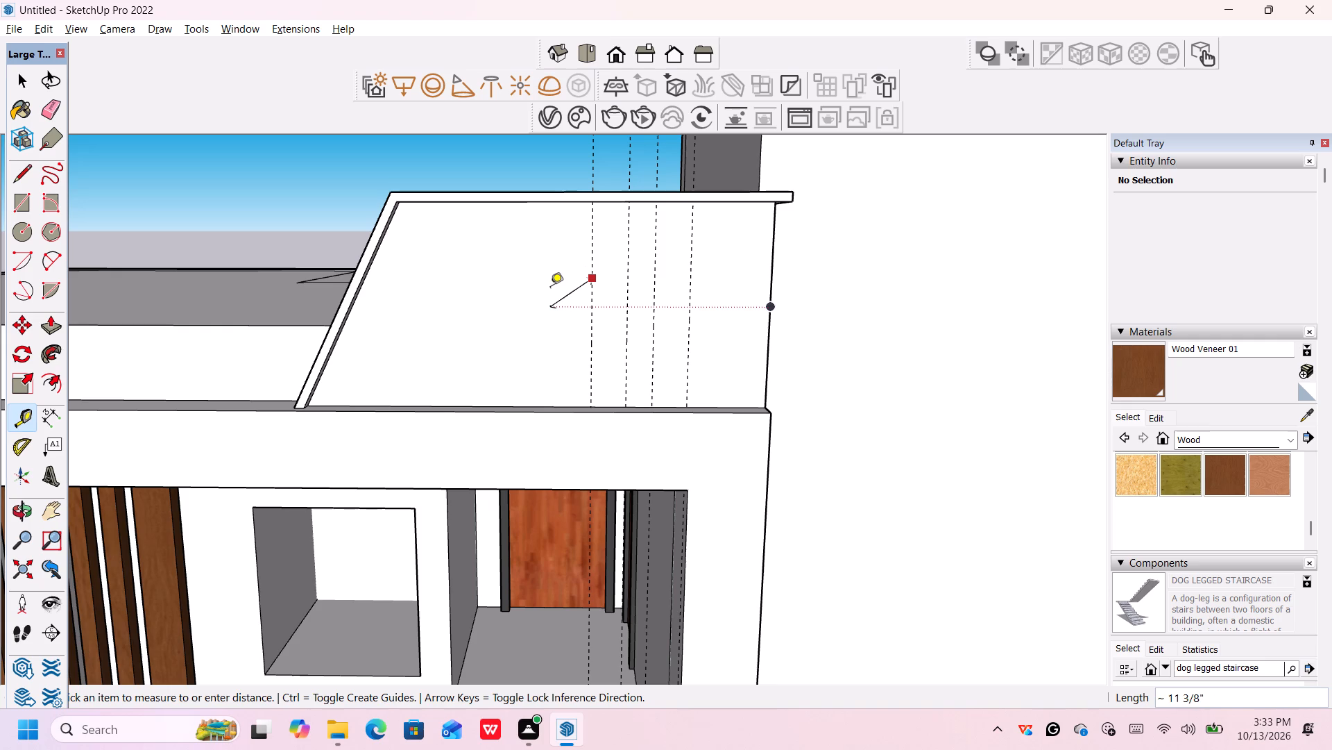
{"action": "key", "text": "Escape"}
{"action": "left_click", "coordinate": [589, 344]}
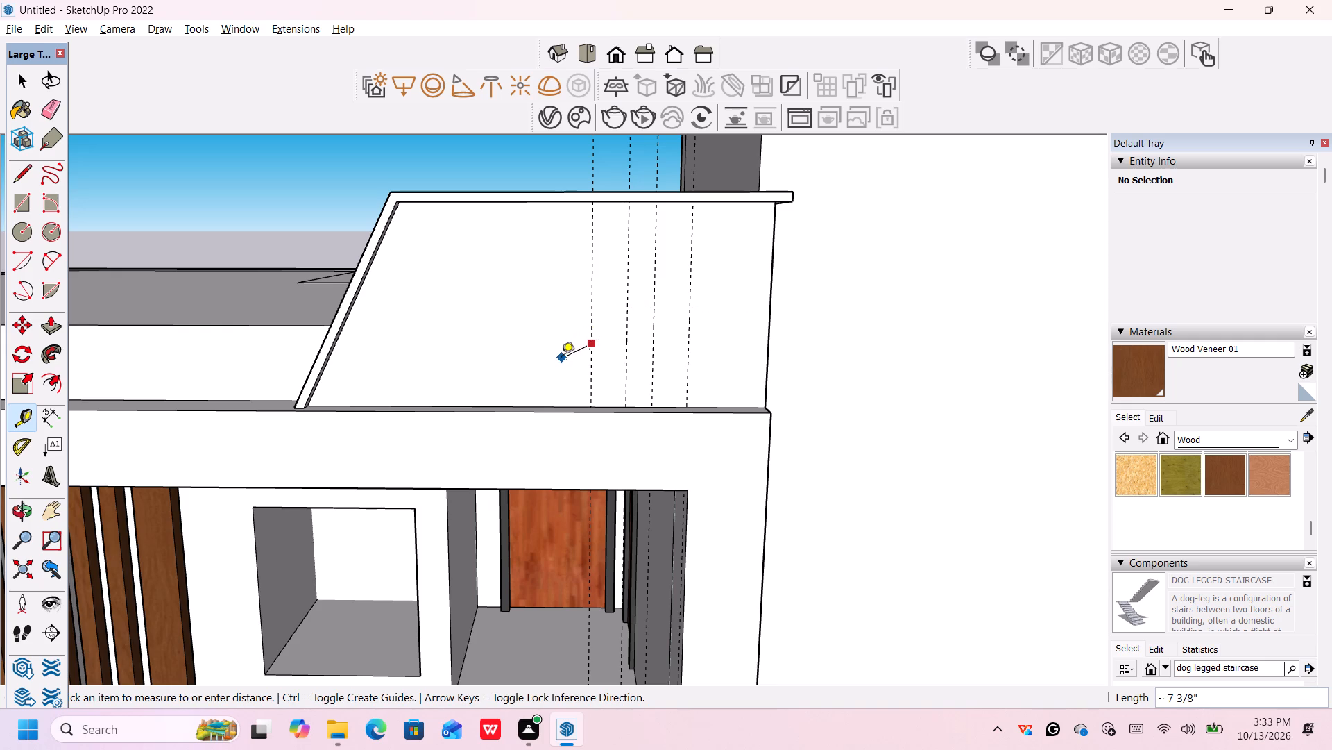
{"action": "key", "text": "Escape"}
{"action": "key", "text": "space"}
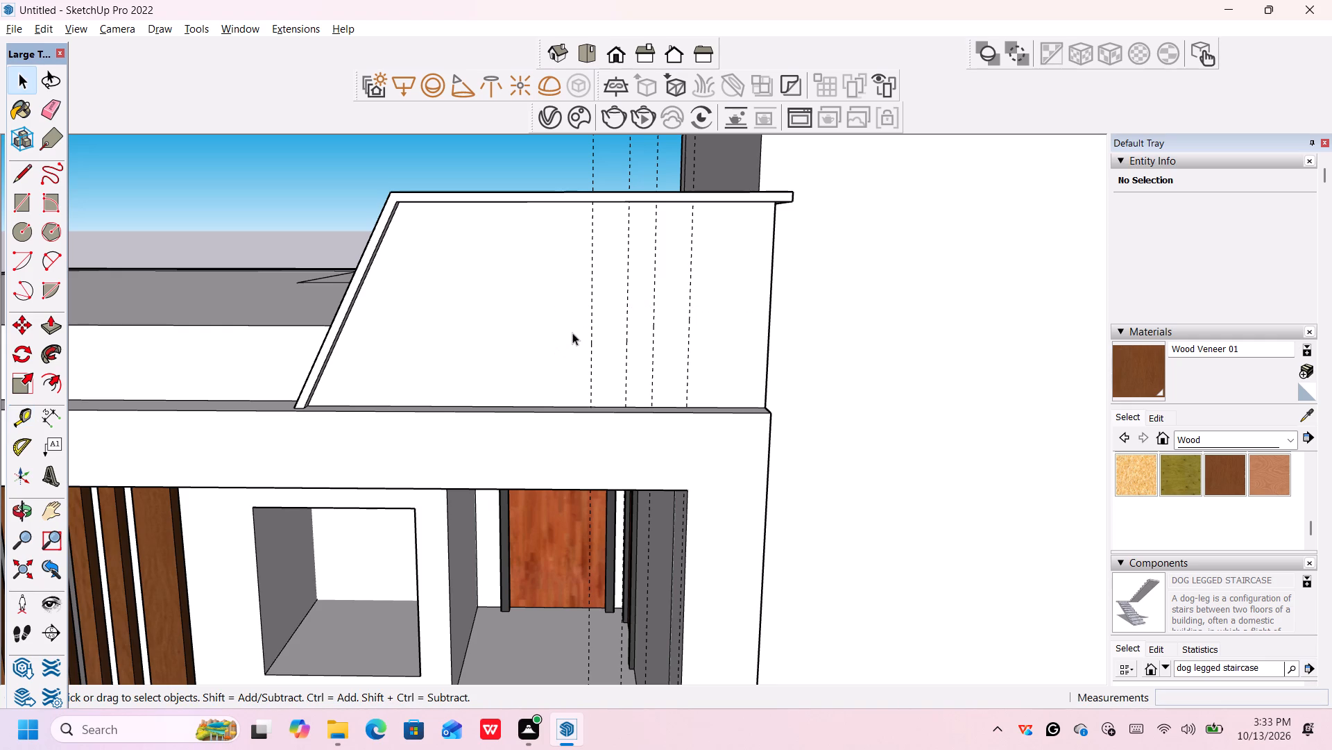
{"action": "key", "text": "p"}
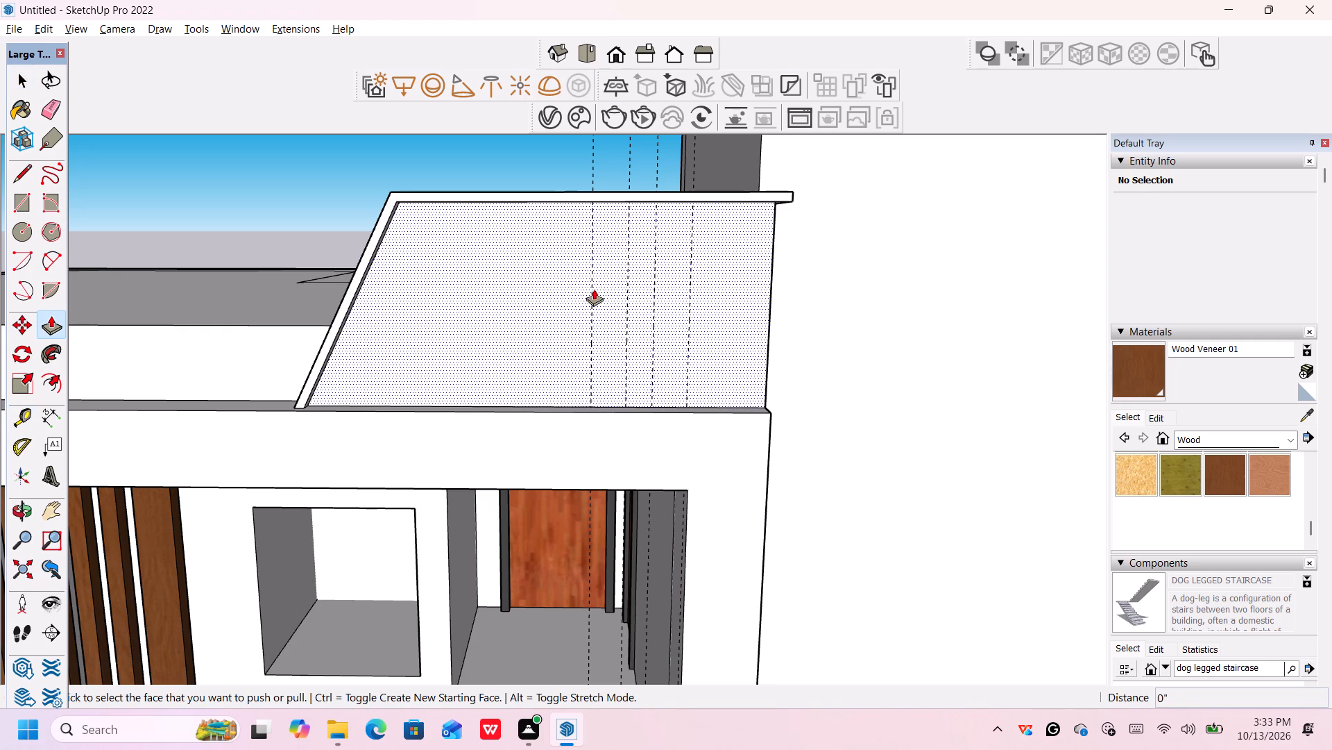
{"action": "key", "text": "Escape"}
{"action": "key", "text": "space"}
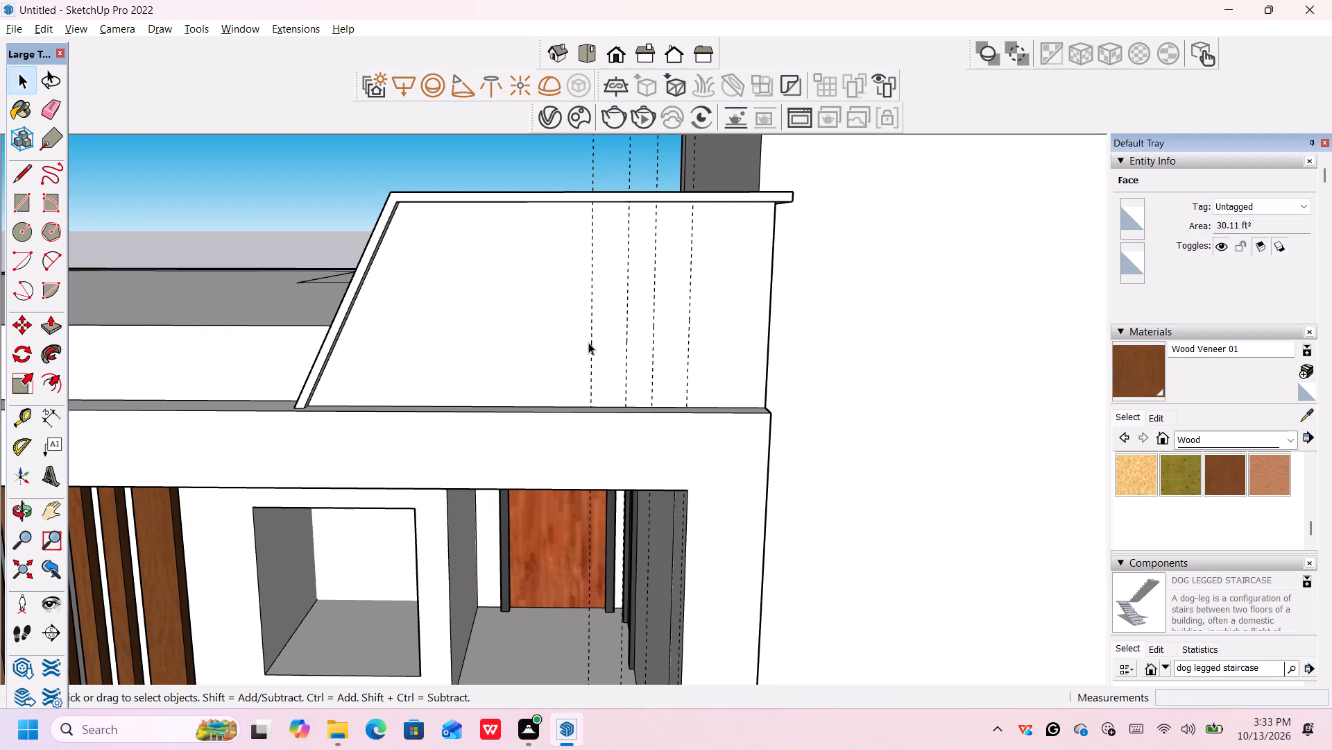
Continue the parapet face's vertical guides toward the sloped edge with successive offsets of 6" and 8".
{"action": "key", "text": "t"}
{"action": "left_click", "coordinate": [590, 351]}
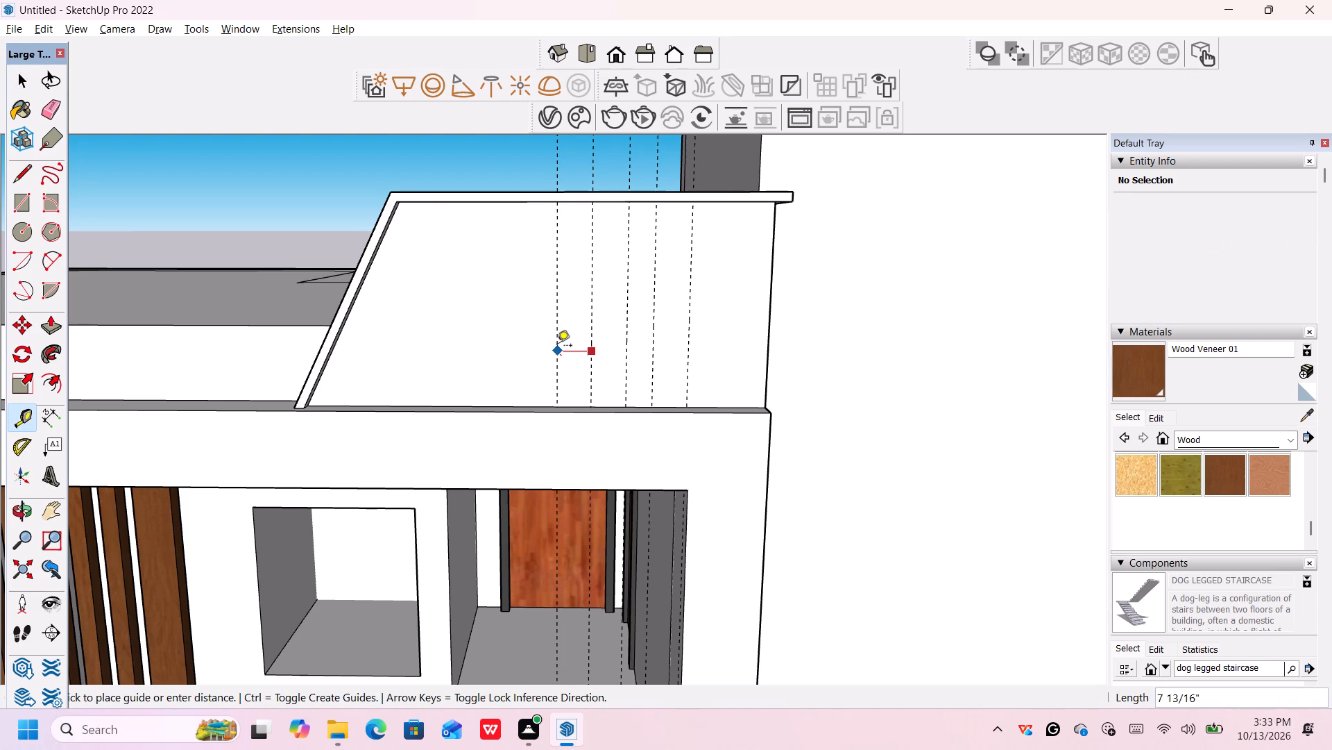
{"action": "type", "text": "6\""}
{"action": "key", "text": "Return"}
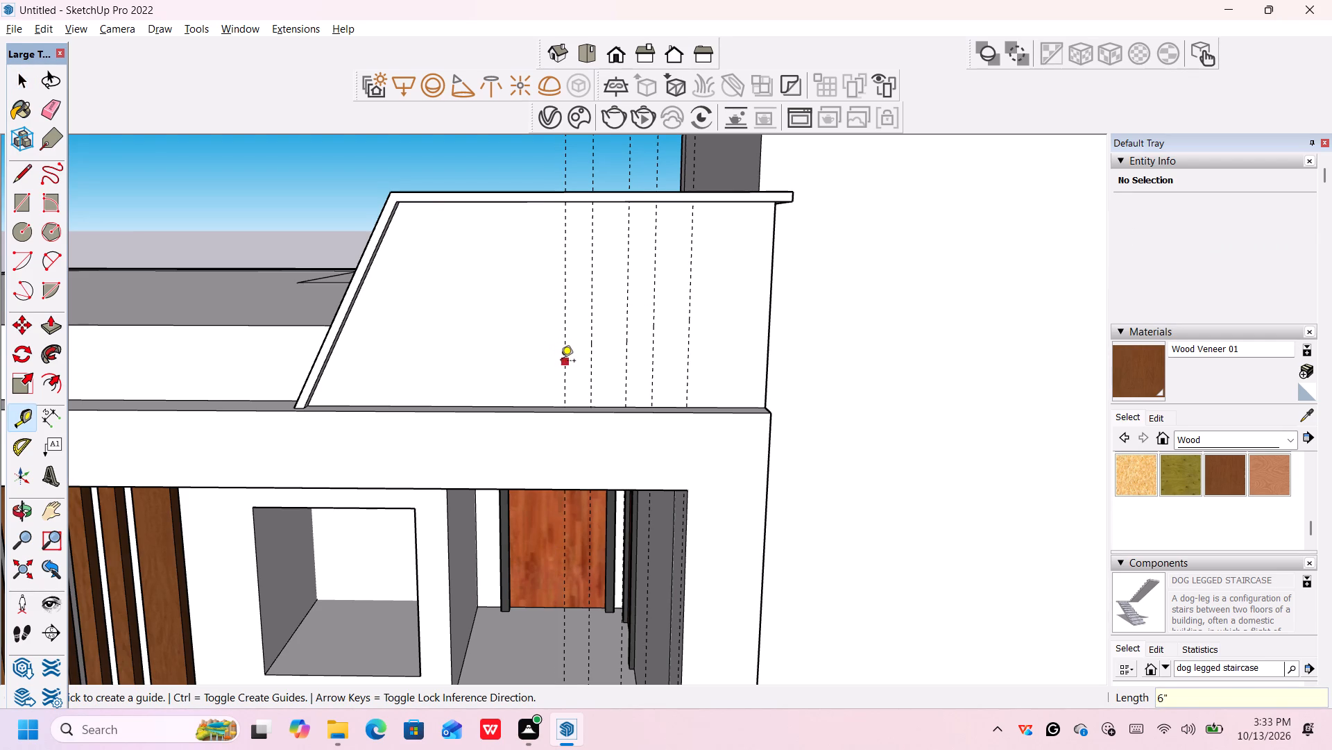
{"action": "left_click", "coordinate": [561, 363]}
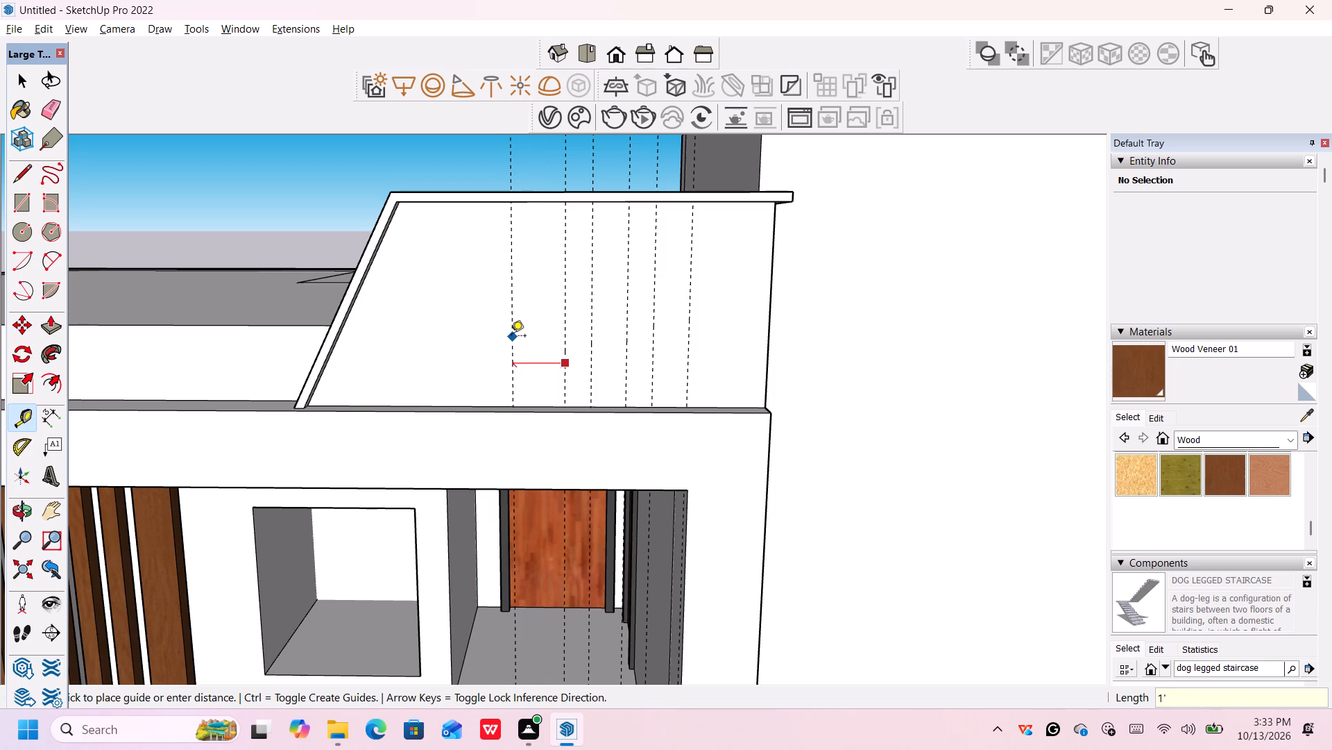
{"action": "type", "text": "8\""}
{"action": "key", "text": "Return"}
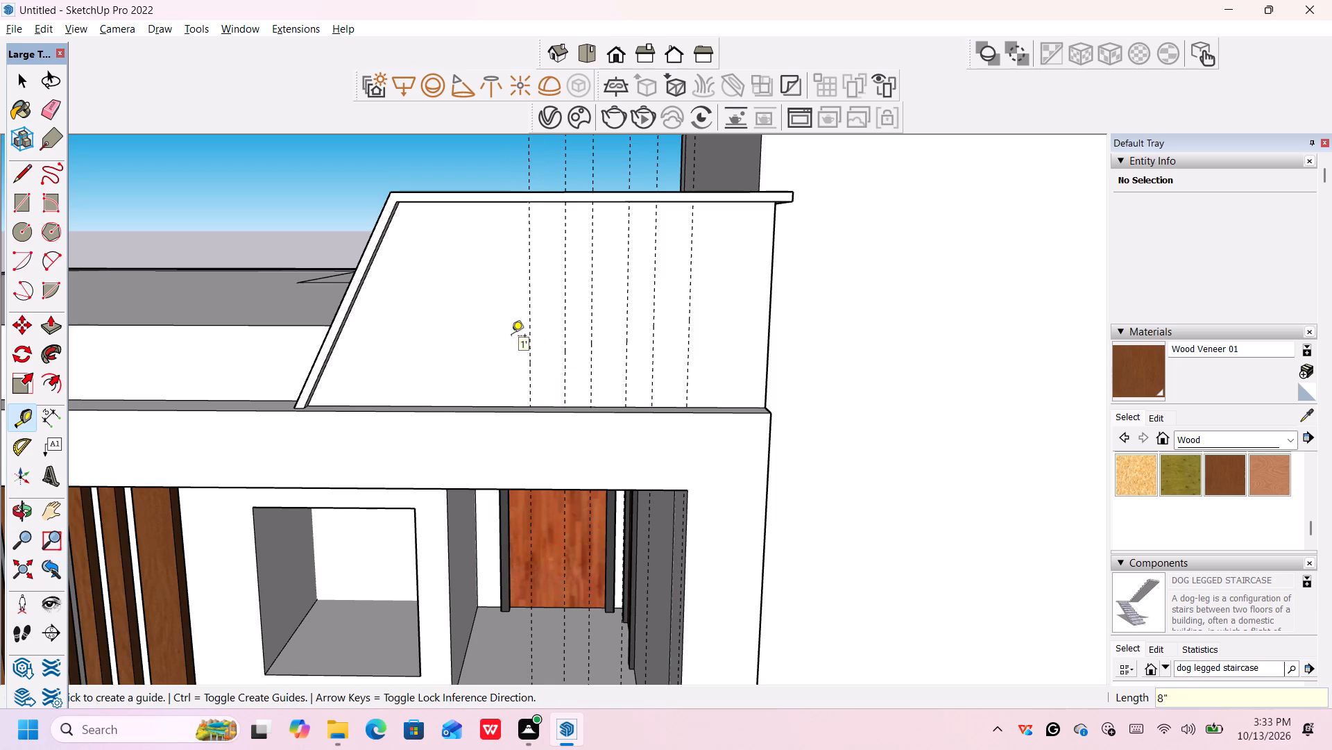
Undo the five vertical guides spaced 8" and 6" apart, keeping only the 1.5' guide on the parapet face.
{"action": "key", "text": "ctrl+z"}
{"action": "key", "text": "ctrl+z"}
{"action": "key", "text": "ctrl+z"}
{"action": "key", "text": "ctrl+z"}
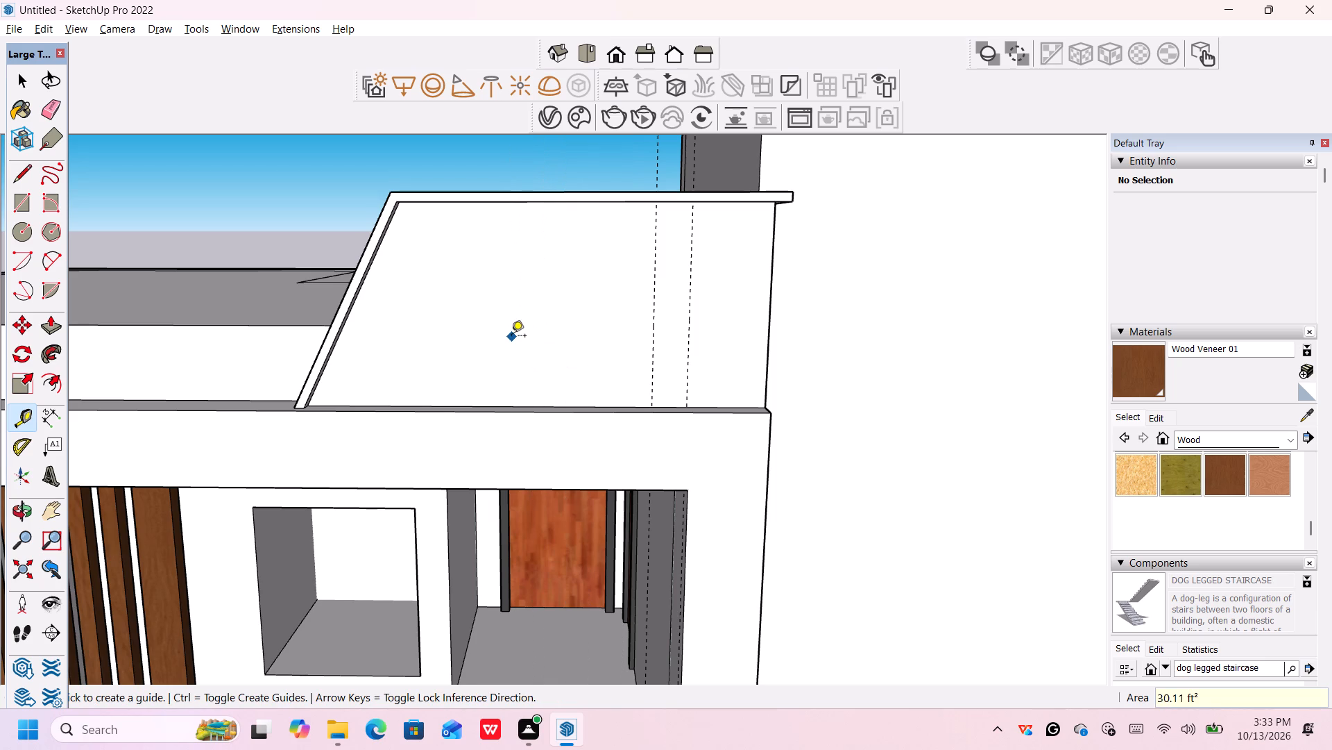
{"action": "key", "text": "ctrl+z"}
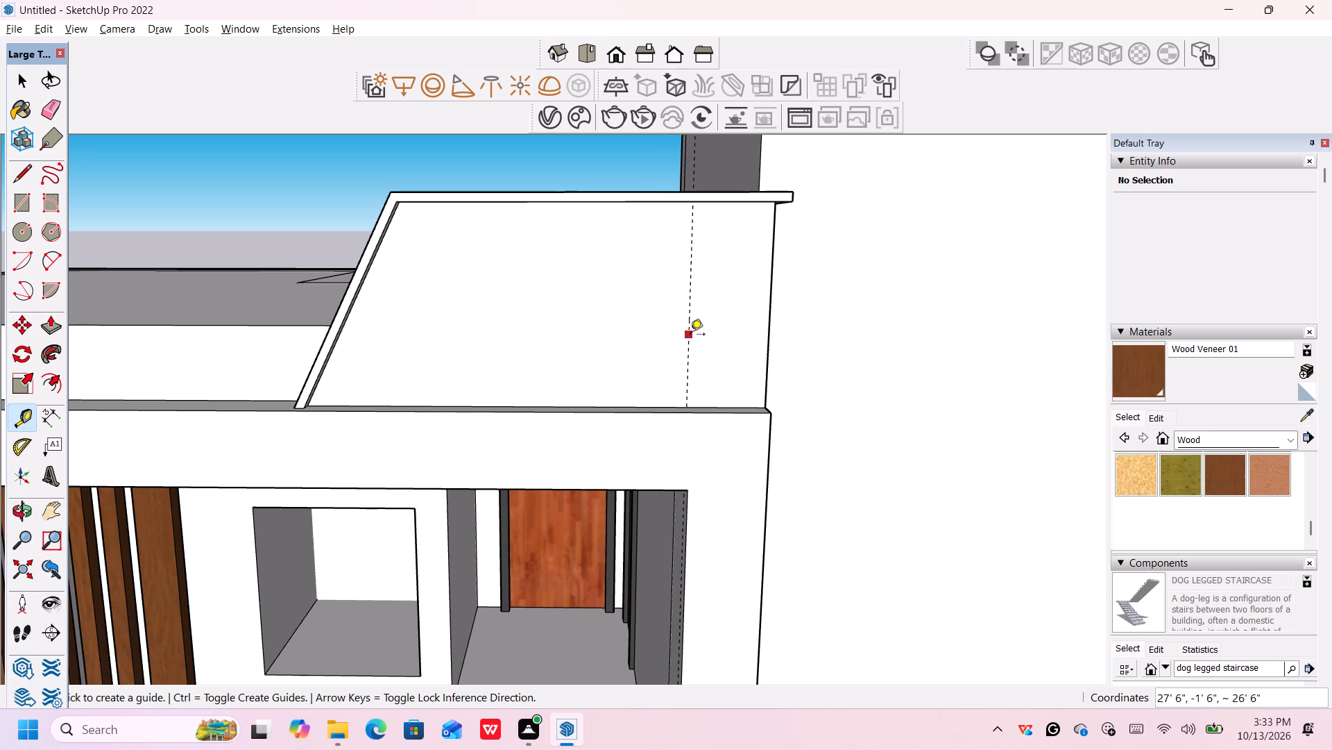
Place a vertical guide 1' from the 1.5' guide toward the sloped edge, and another 6" beyond it.
{"action": "left_click", "coordinate": [690, 335]}
{"action": "type", "text": "1'"}
{"action": "key", "text": "Return"}
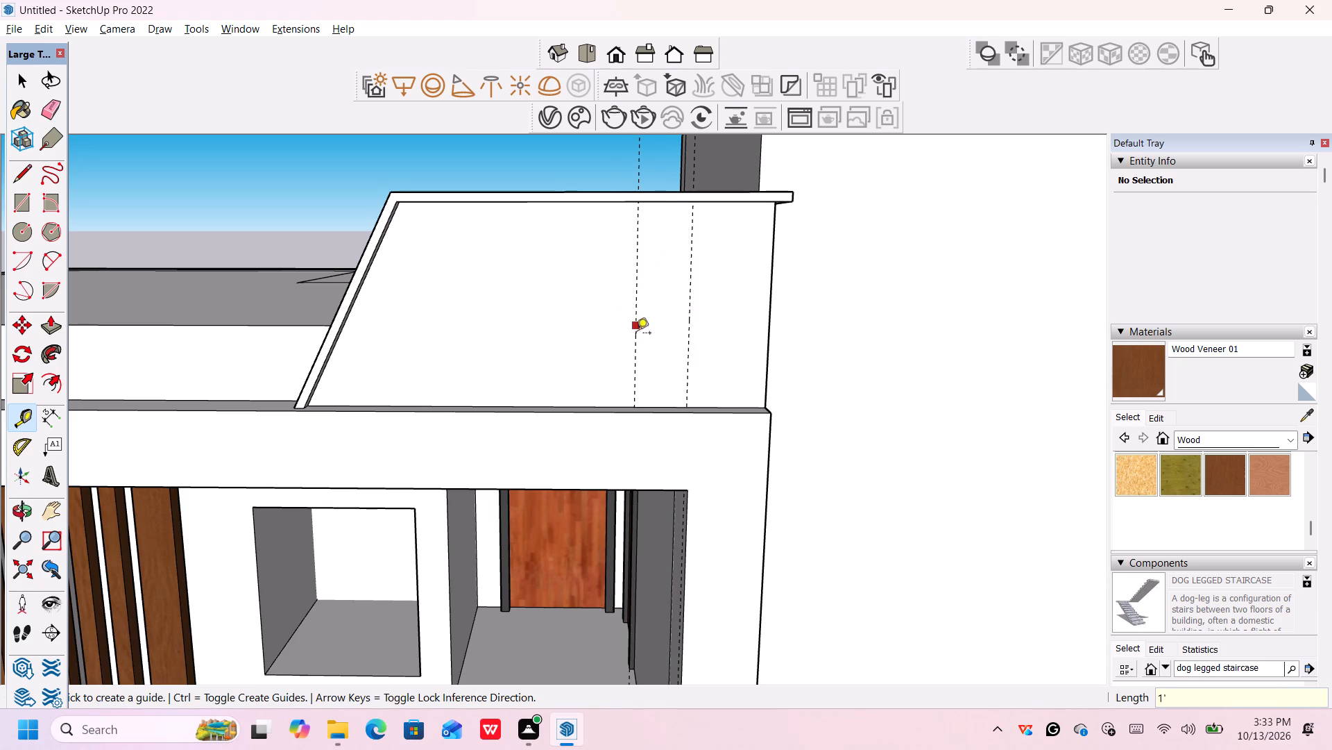
{"action": "left_click", "coordinate": [632, 358]}
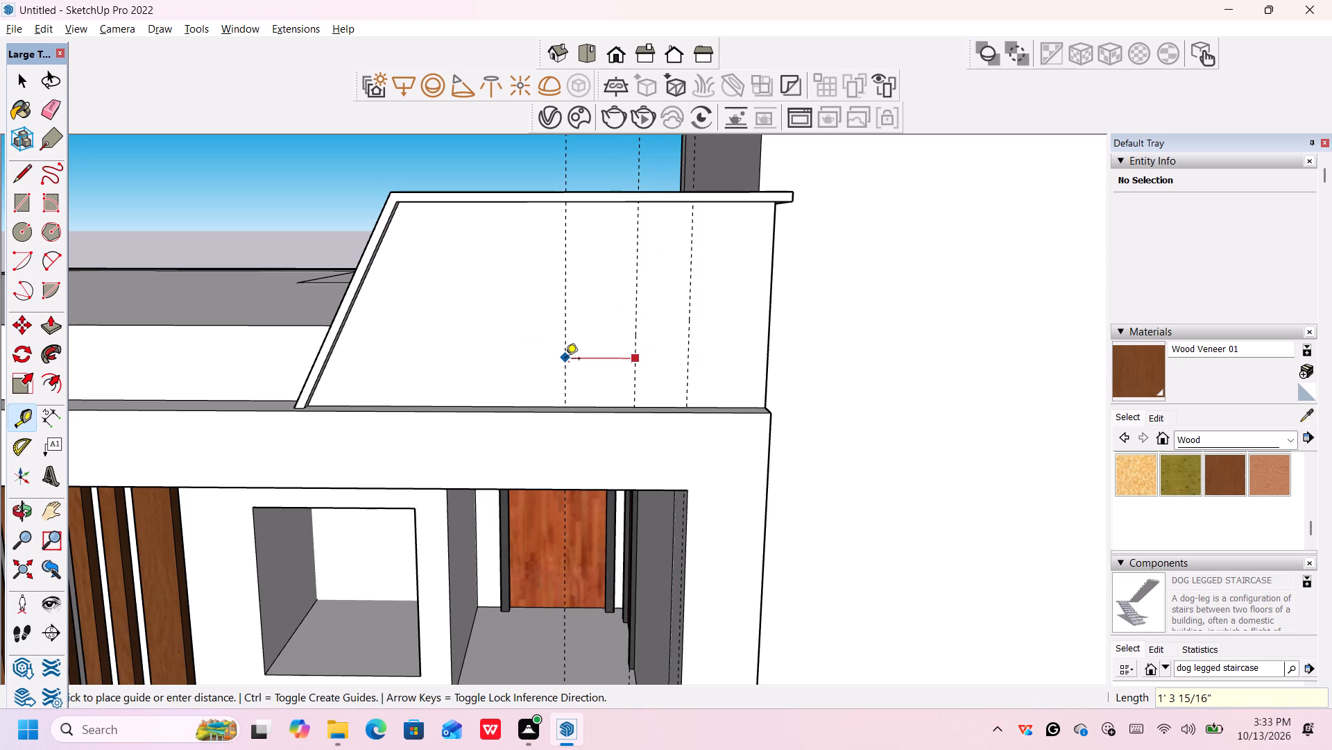
{"action": "key", "text": "6"}
{"action": "key", "text": "shift+quotedbl"}
{"action": "key", "text": "Return"}
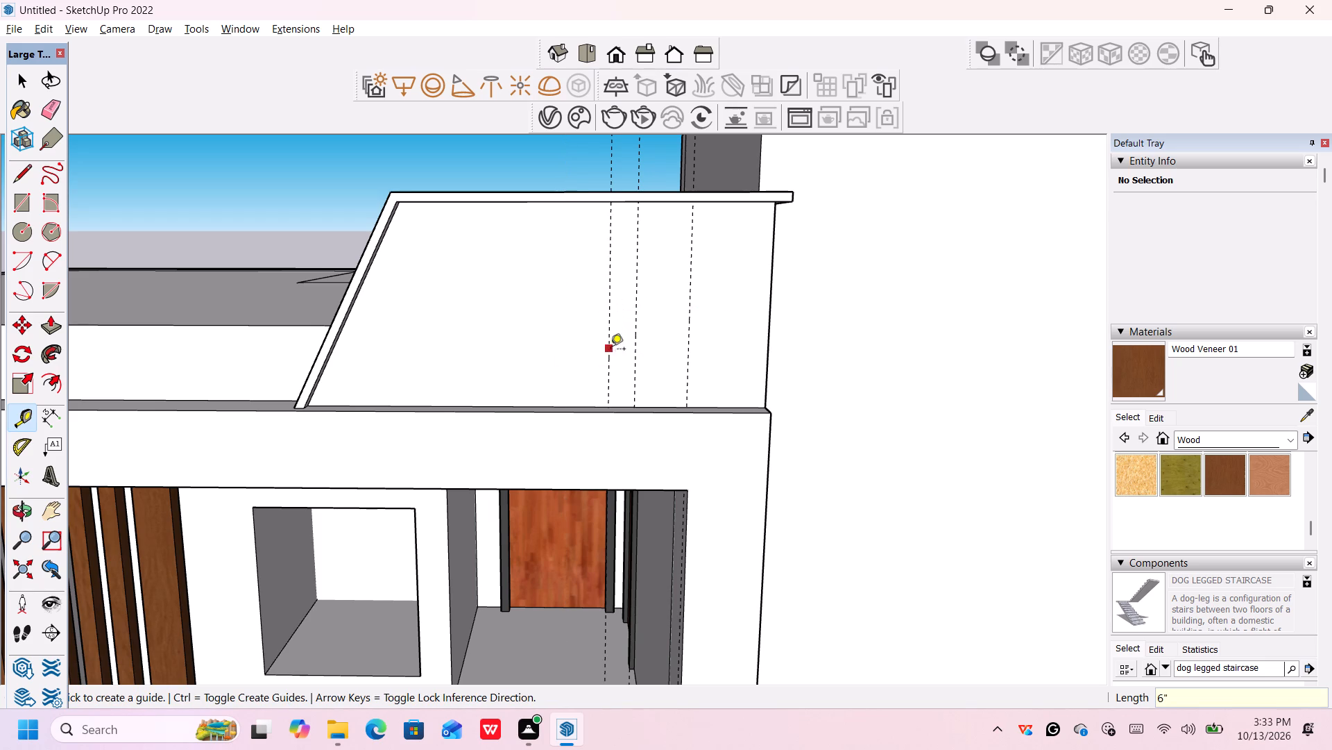
Repeat the spacing toward the sloped edge with a vertical guide 1' from the last one and another 6" beyond.
{"action": "left_click", "coordinate": [606, 369]}
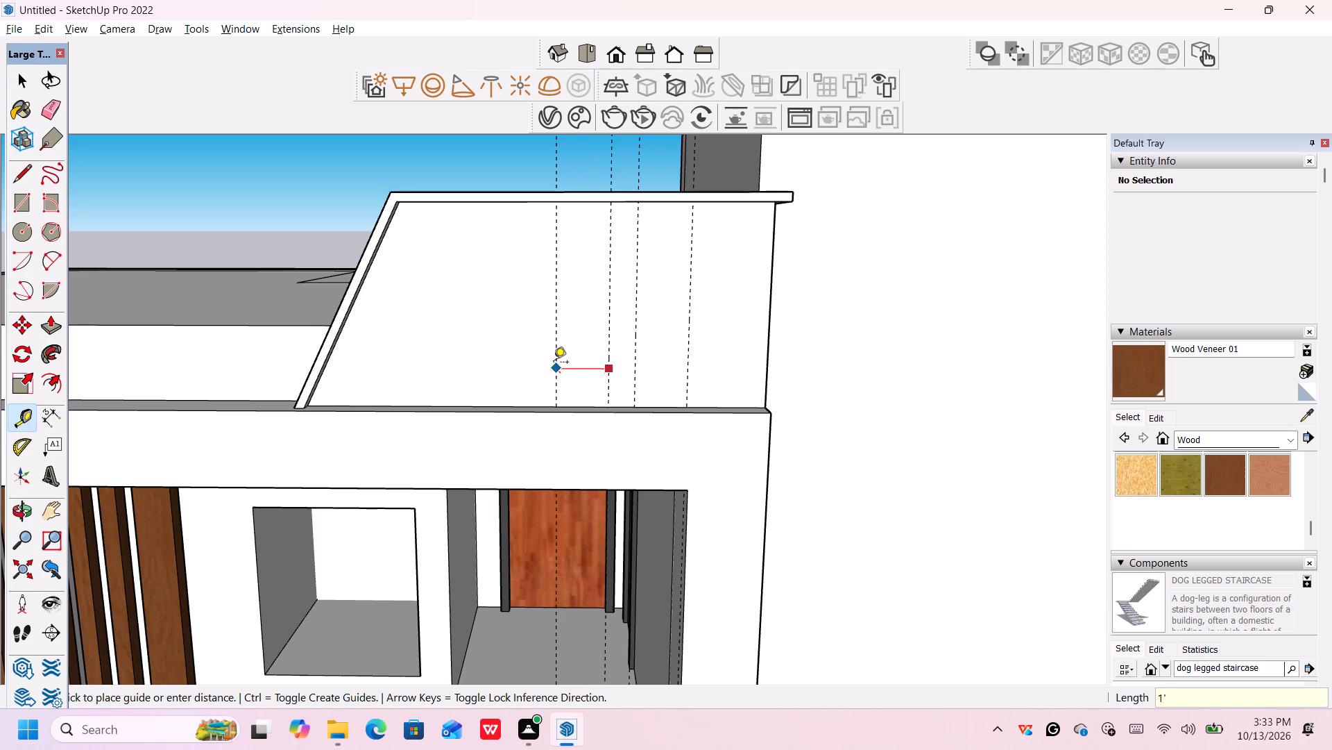
{"action": "left_click", "coordinate": [554, 363]}
{"action": "left_click", "coordinate": [554, 315]}
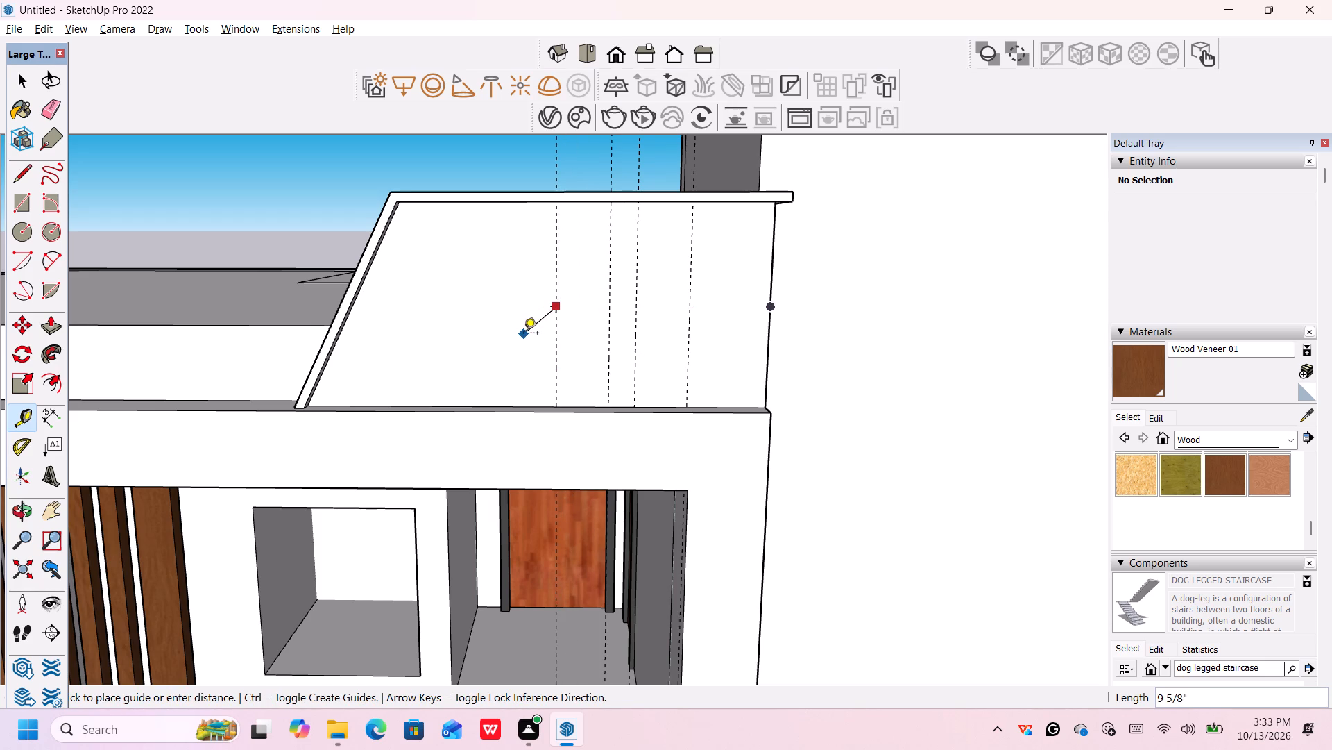
{"action": "key", "text": "Escape"}
{"action": "left_click", "coordinate": [557, 253]}
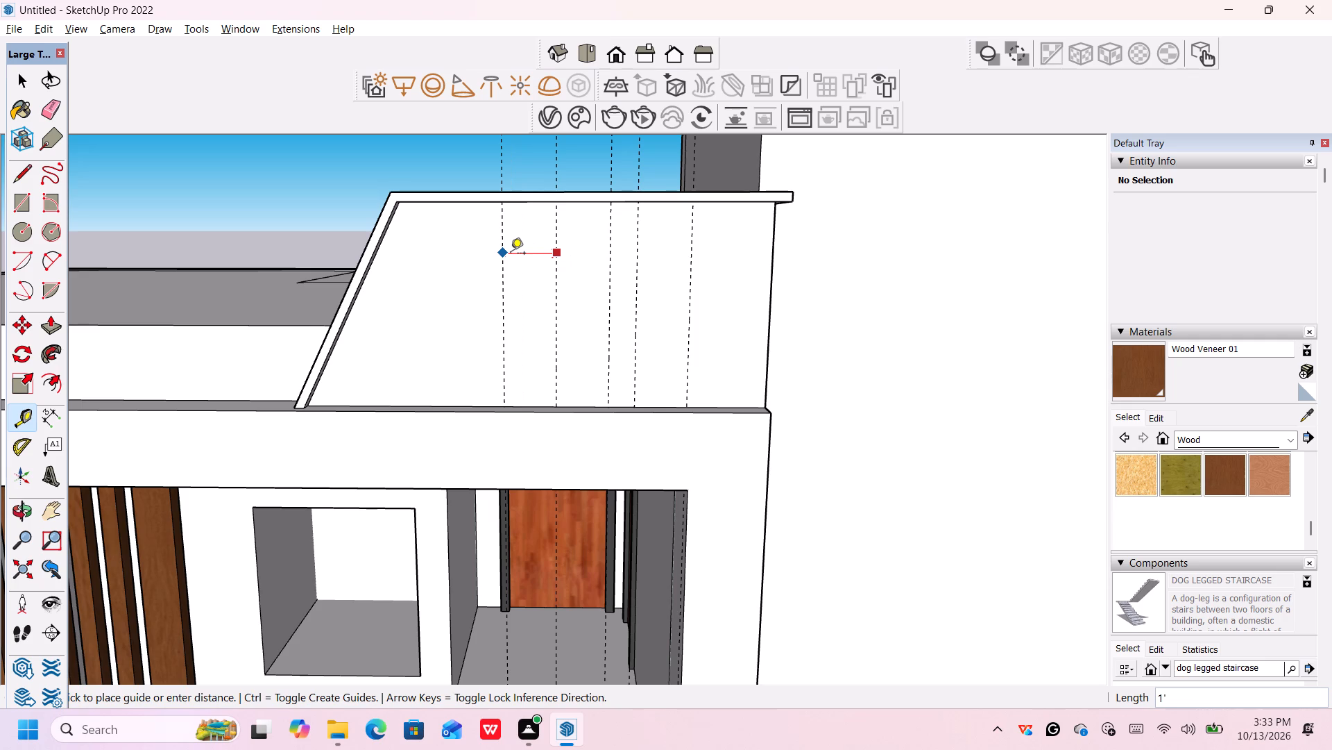
{"action": "type", "text": "6\""}
{"action": "key", "text": "Return"}
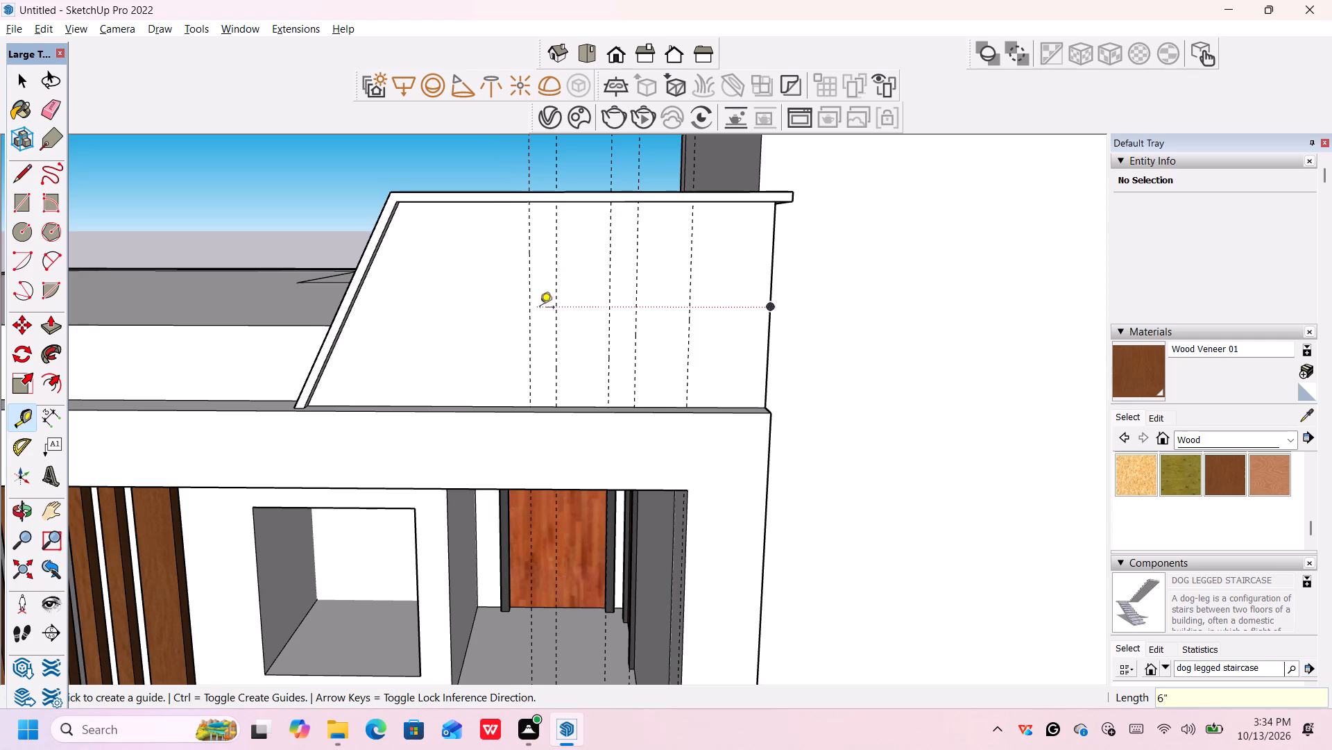
Place a vertical guide on the parapet face 1' from the last one toward the sloped edge.
{"action": "left_click", "coordinate": [533, 351]}
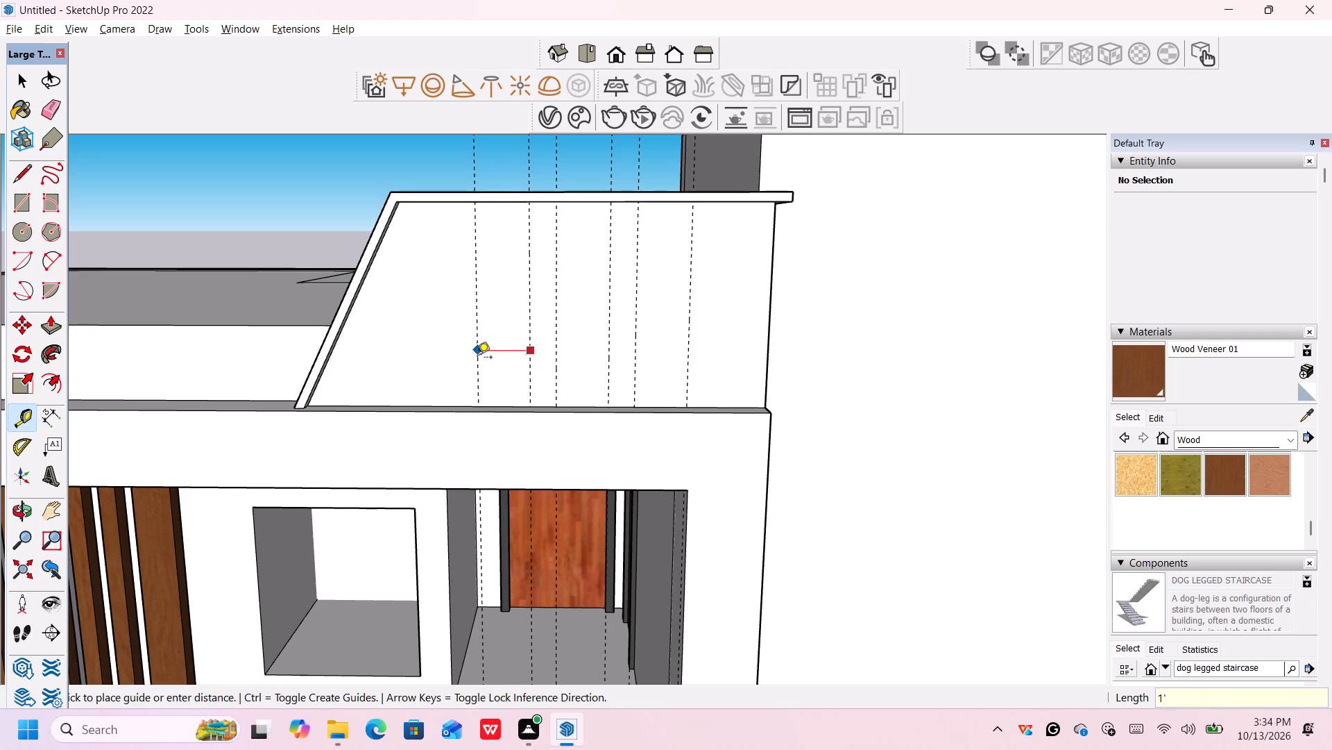
{"action": "left_click", "coordinate": [477, 358]}
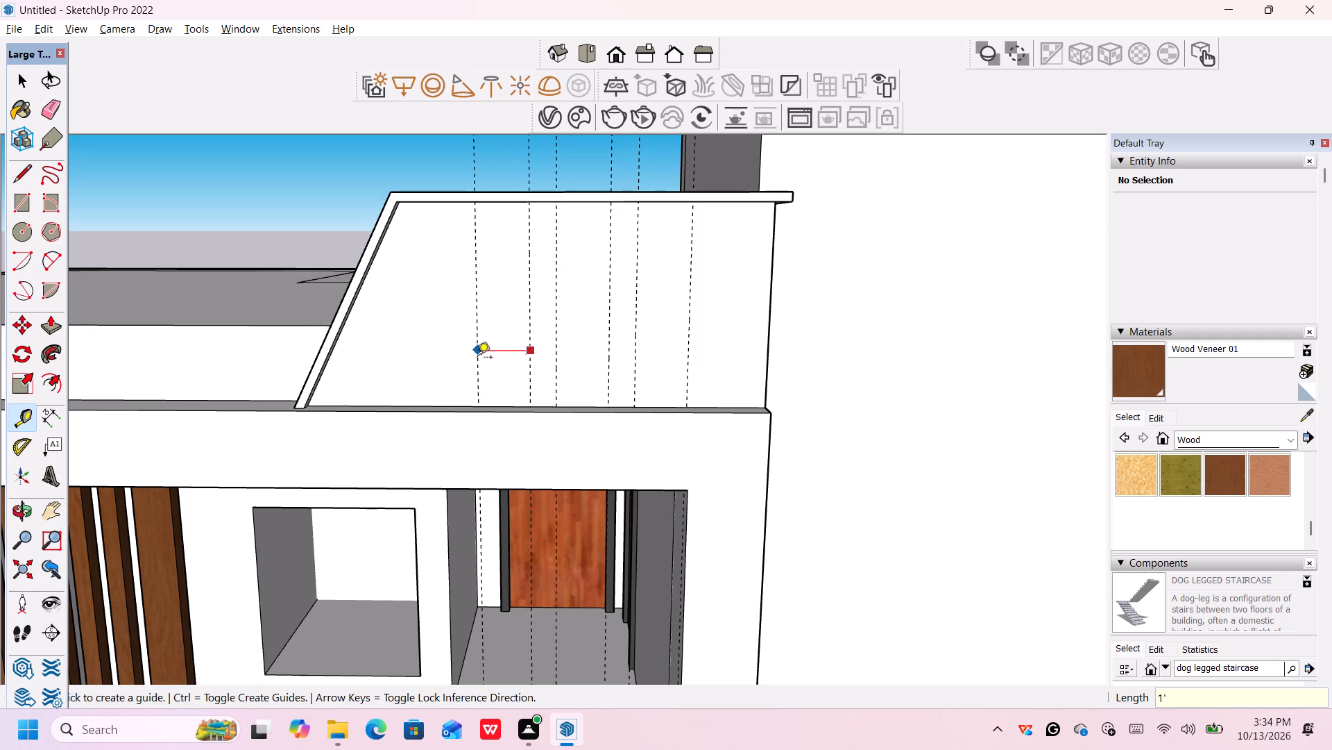
Place a horizontal guide 1.5' above the bottom edge of the parapet block's front face.
{"action": "scroll", "coordinate": [605, 346], "scroll_direction": "up", "scroll_amount": 3}
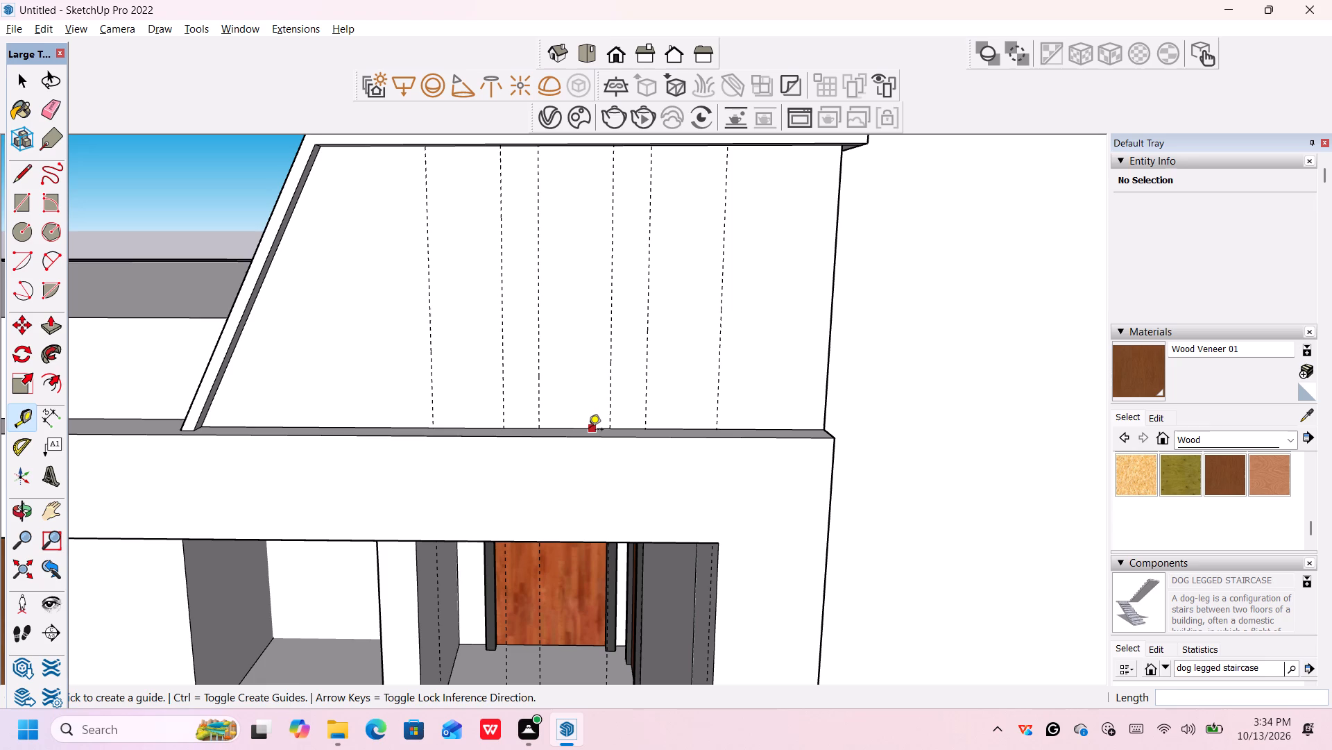
{"action": "left_click_drag", "start_coordinate": [588, 431], "coordinate": [584, 420]}
{"action": "scroll", "coordinate": [583, 343], "scroll_direction": "up", "scroll_amount": 1}
{"action": "scroll", "coordinate": [584, 343], "scroll_direction": "down", "scroll_amount": 4}
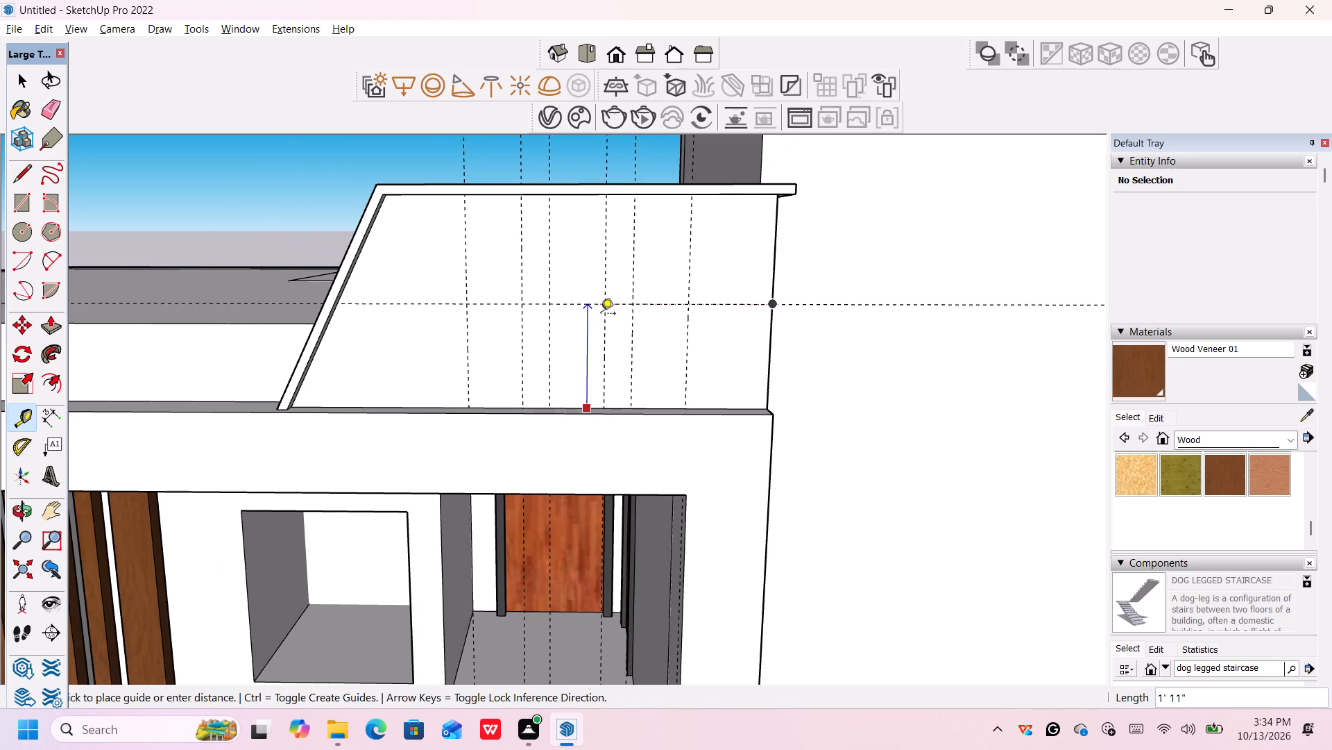
{"action": "scroll", "coordinate": [601, 315], "scroll_direction": "down", "scroll_amount": 1}
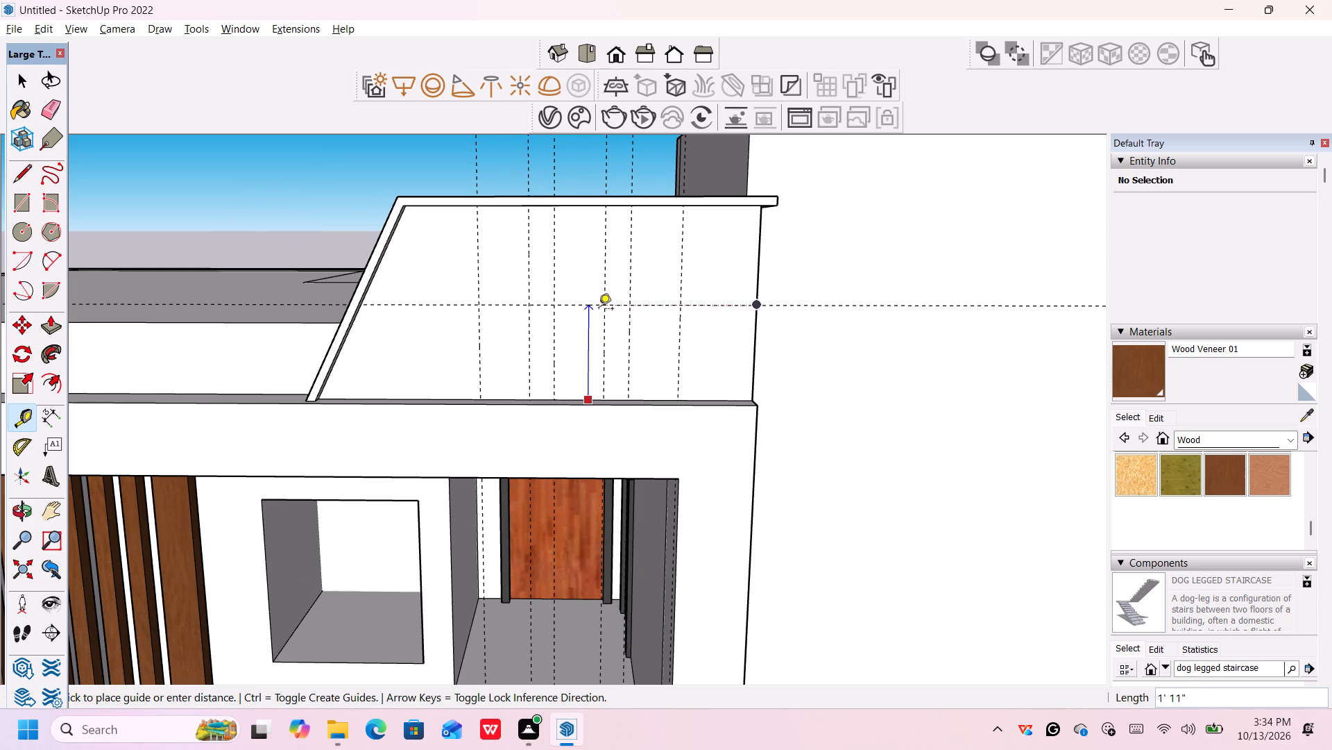
{"action": "type", "text": "1.5'"}
{"action": "key", "text": "Return"}
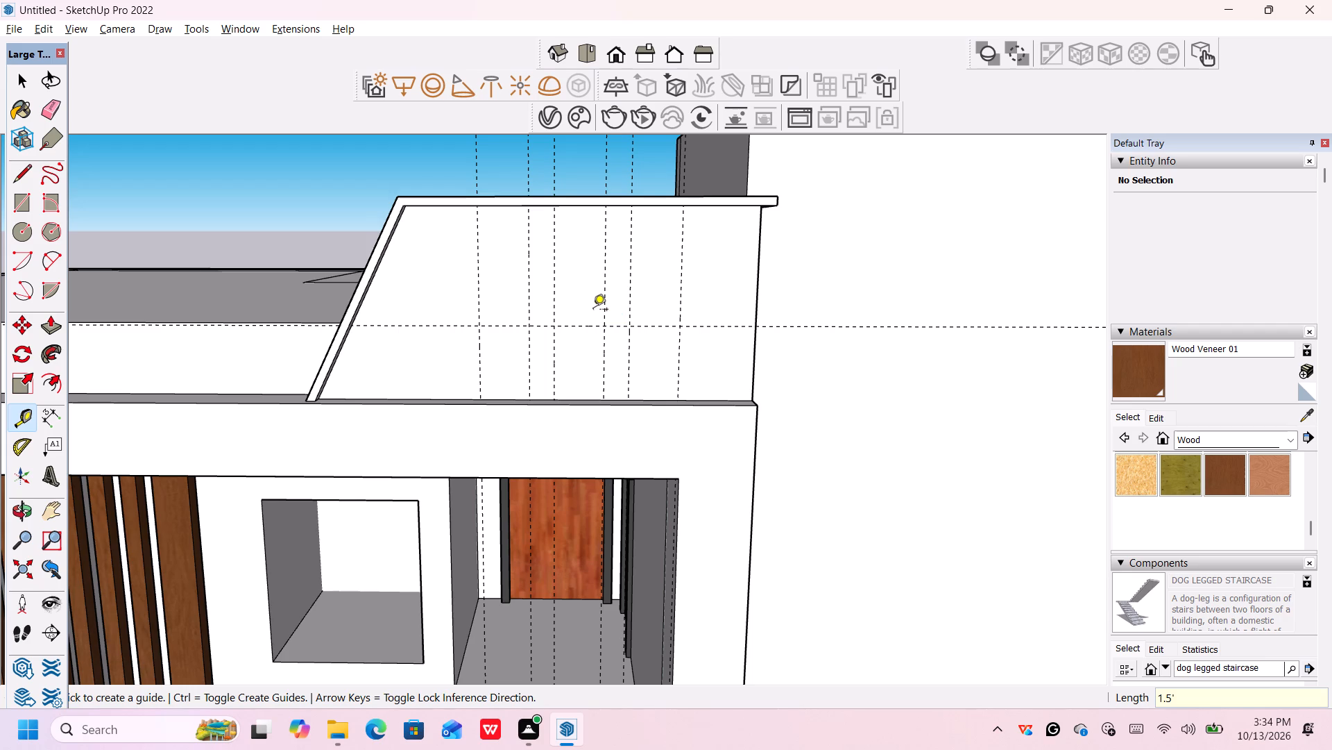
Place a second horizontal guide 8" above the 1.5' horizontal guide on the parapet face.
{"action": "middle_click_drag", "start_coordinate": [595, 307], "coordinate": [589, 297]}
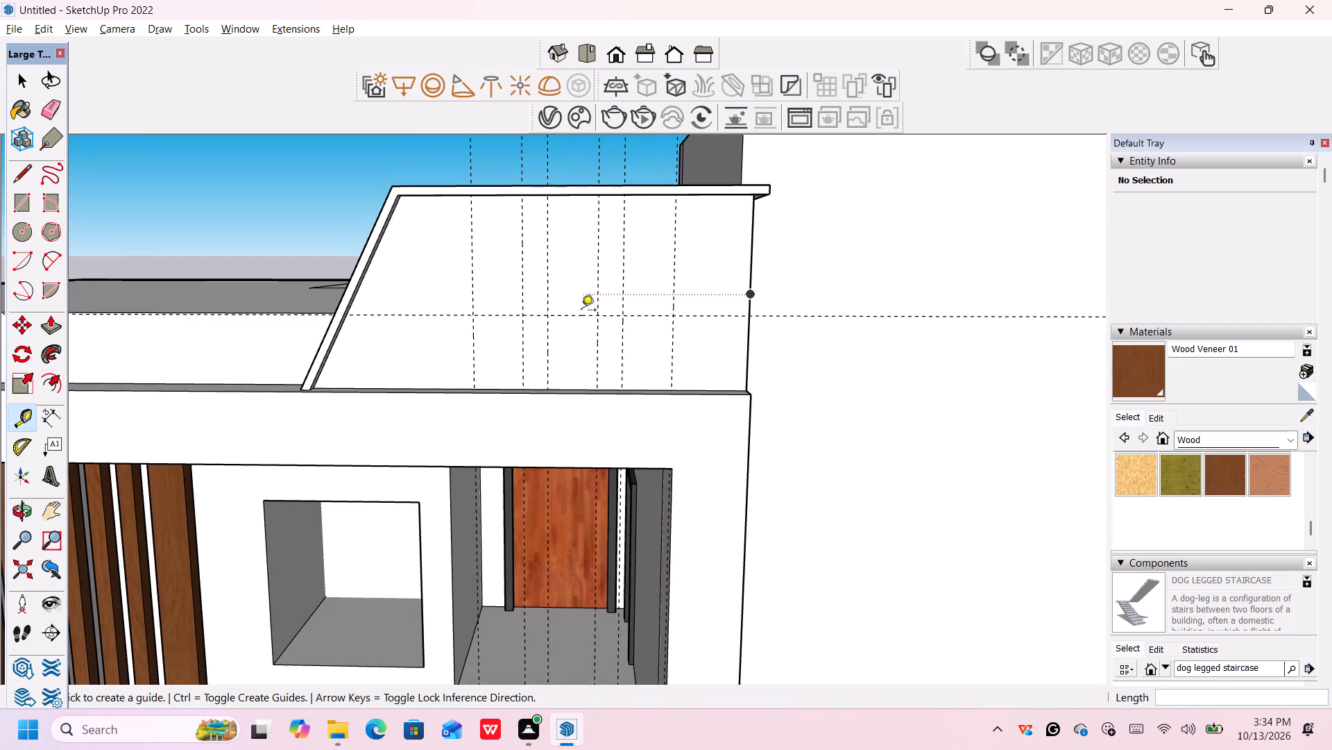
{"action": "left_click", "coordinate": [577, 316]}
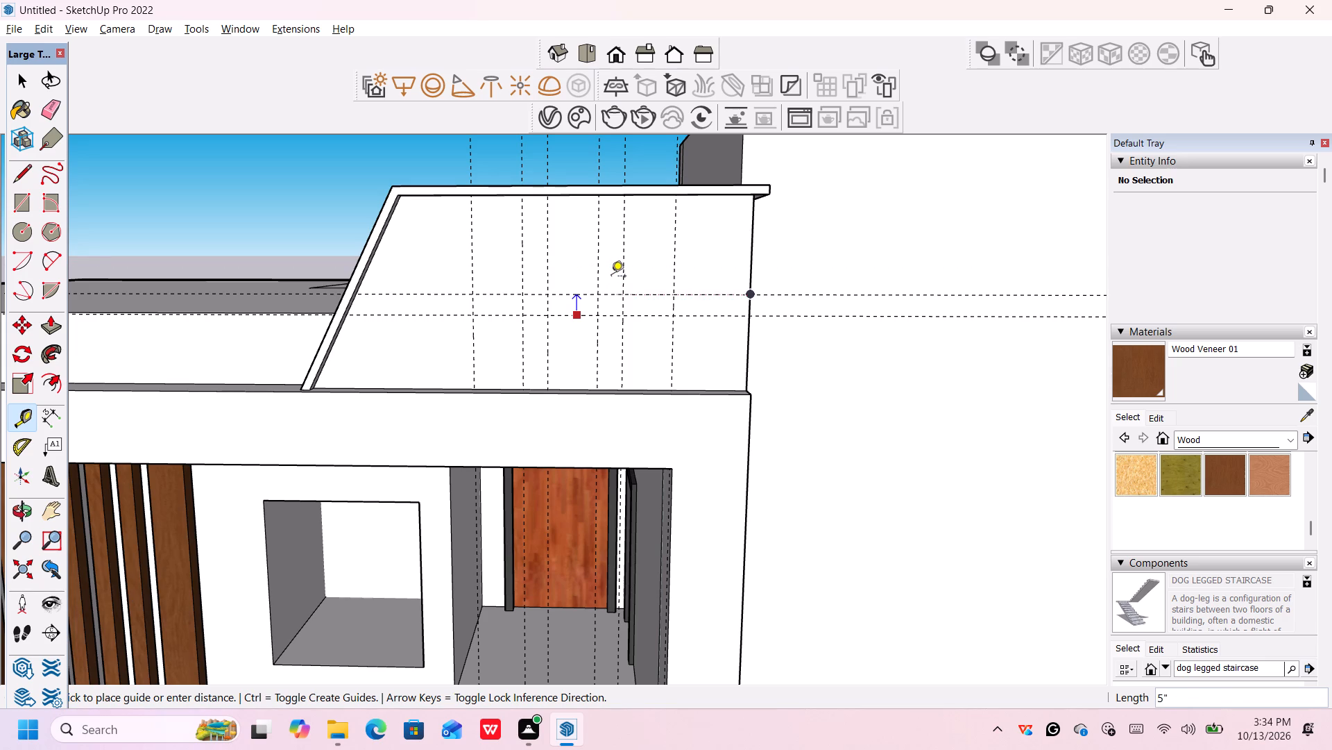
{"action": "type", "text": "8\""}
{"action": "key", "text": "Return"}
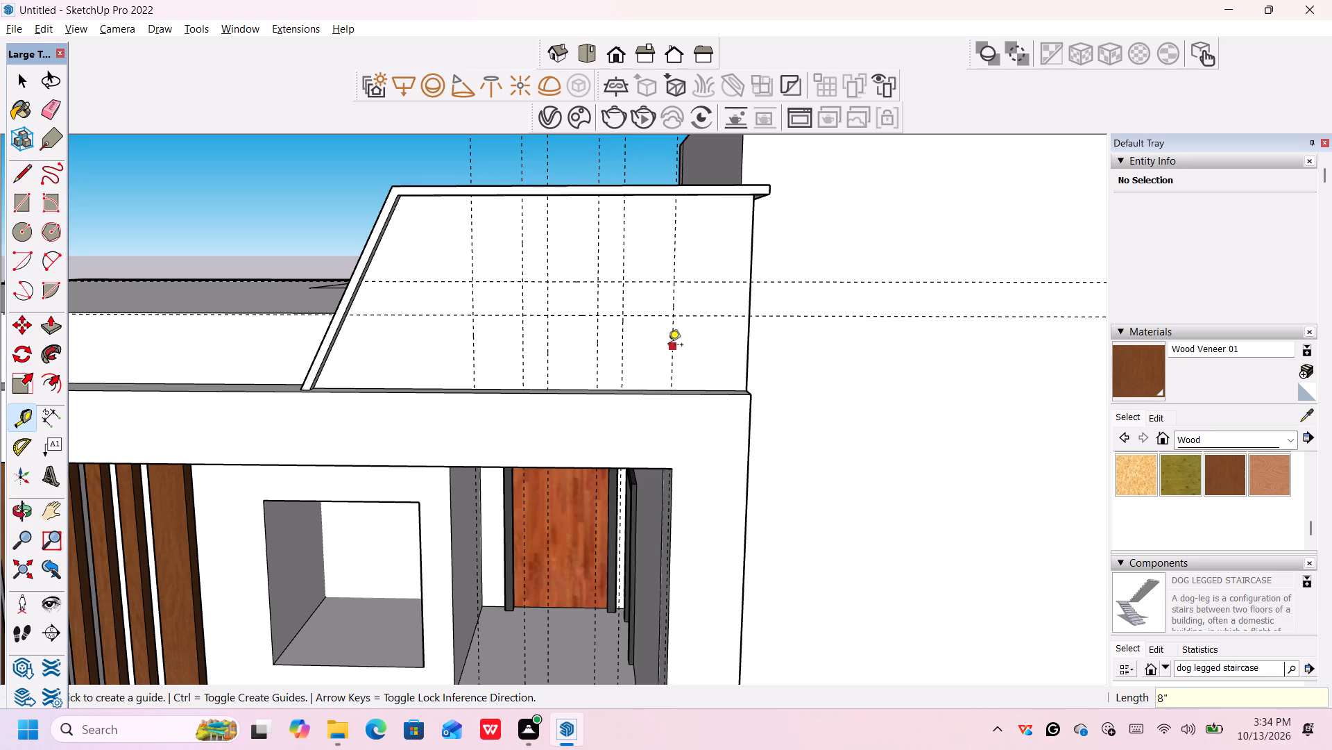
Examine the grid of vertical and horizontal guides on the parapet face, up close and against the whole front elevation.
{"action": "middle_click_drag", "start_coordinate": [669, 345], "coordinate": [667, 331]}
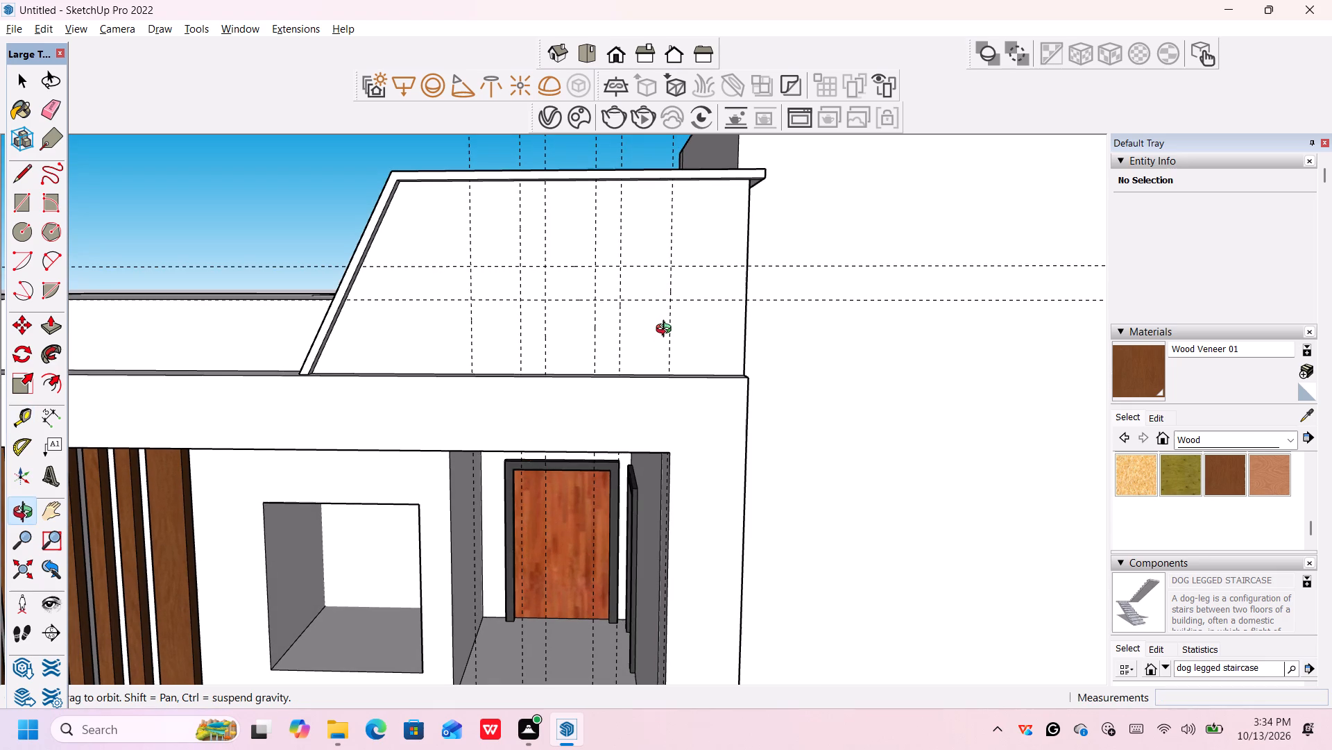
{"action": "middle_click_drag", "start_coordinate": [667, 331], "coordinate": [667, 332]}
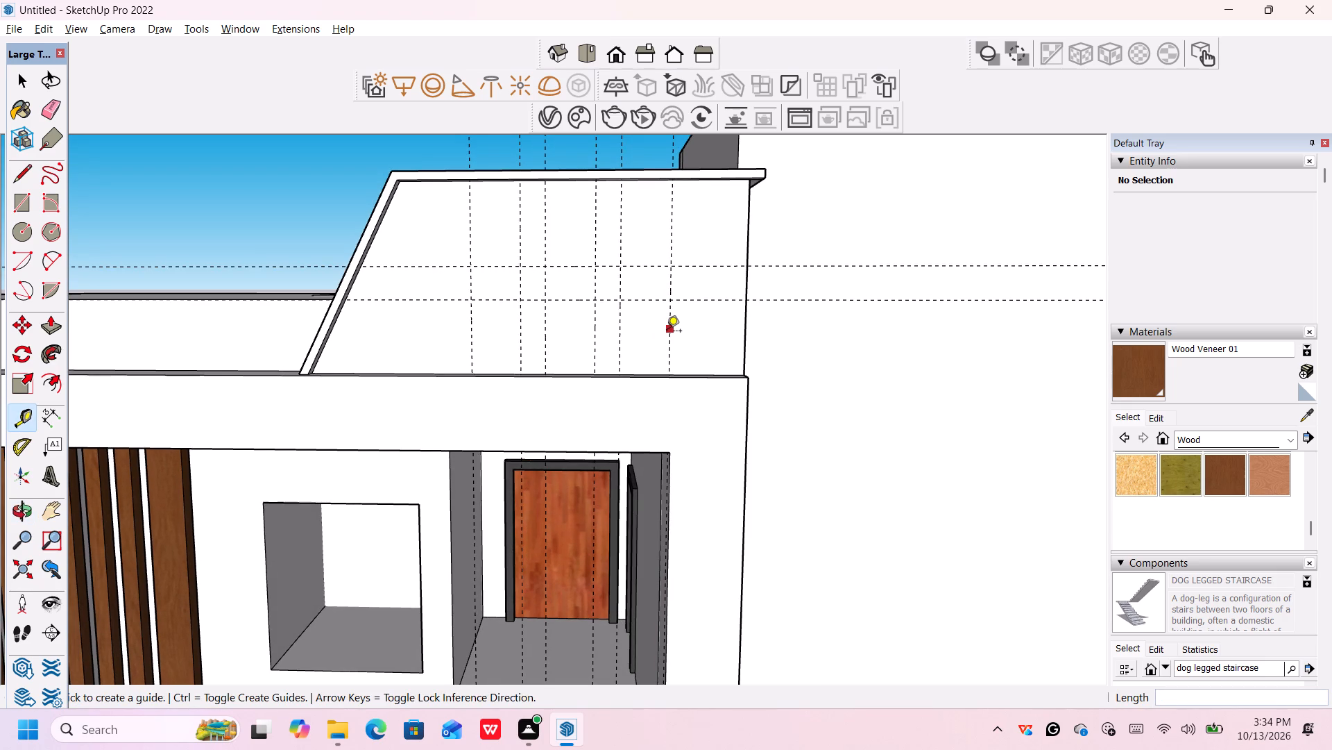
{"action": "middle_click_drag", "start_coordinate": [667, 333], "coordinate": [682, 337]}
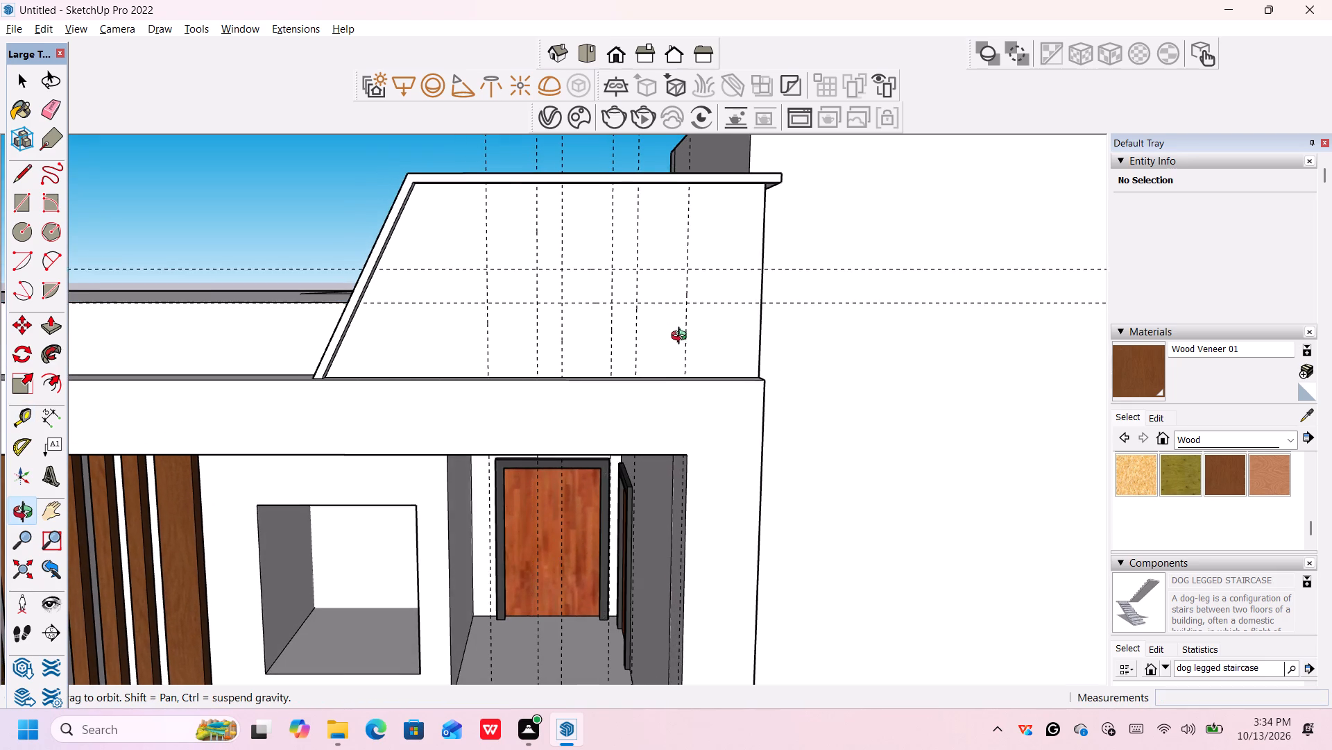
{"action": "middle_click_drag", "start_coordinate": [682, 337], "coordinate": [683, 339]}
{"action": "scroll", "coordinate": [597, 324], "scroll_direction": "up", "scroll_amount": 1}
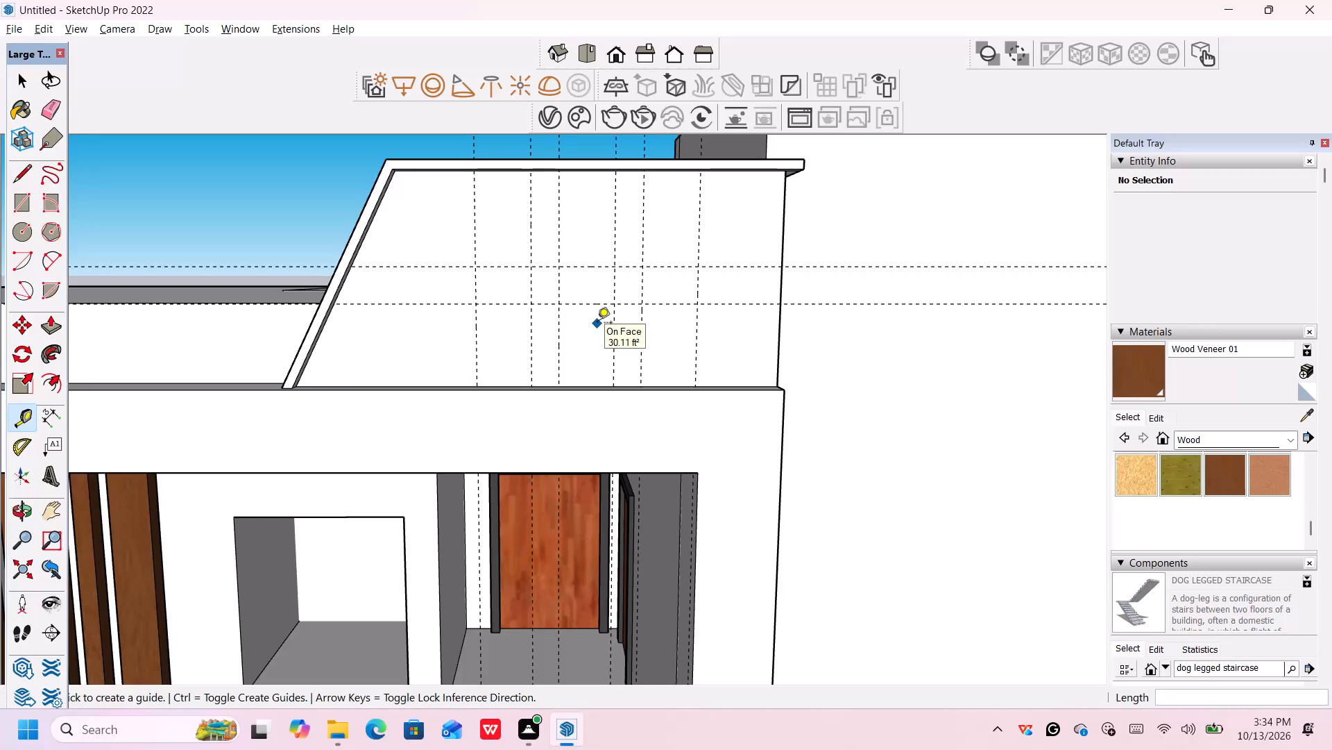
{"action": "scroll", "coordinate": [597, 324], "scroll_direction": "down", "scroll_amount": 6}
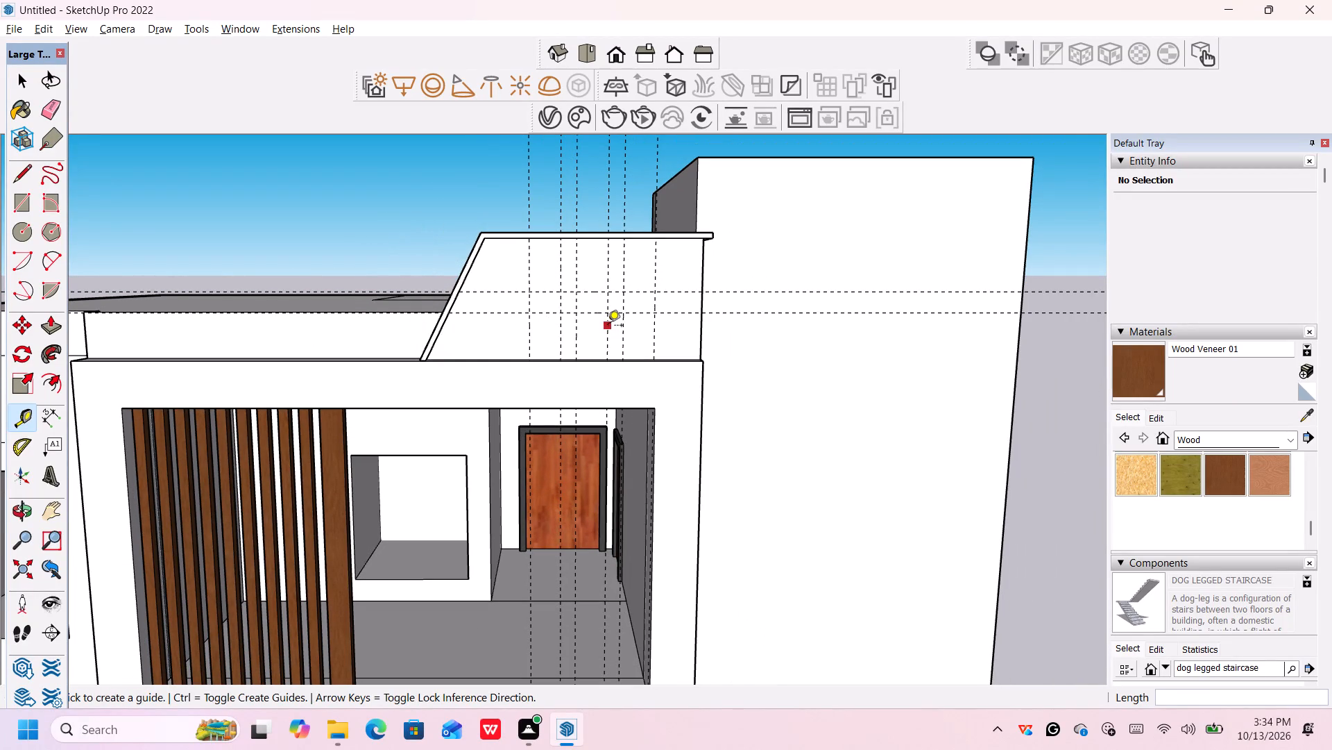
{"action": "scroll", "coordinate": [608, 320], "scroll_direction": "down", "scroll_amount": 2}
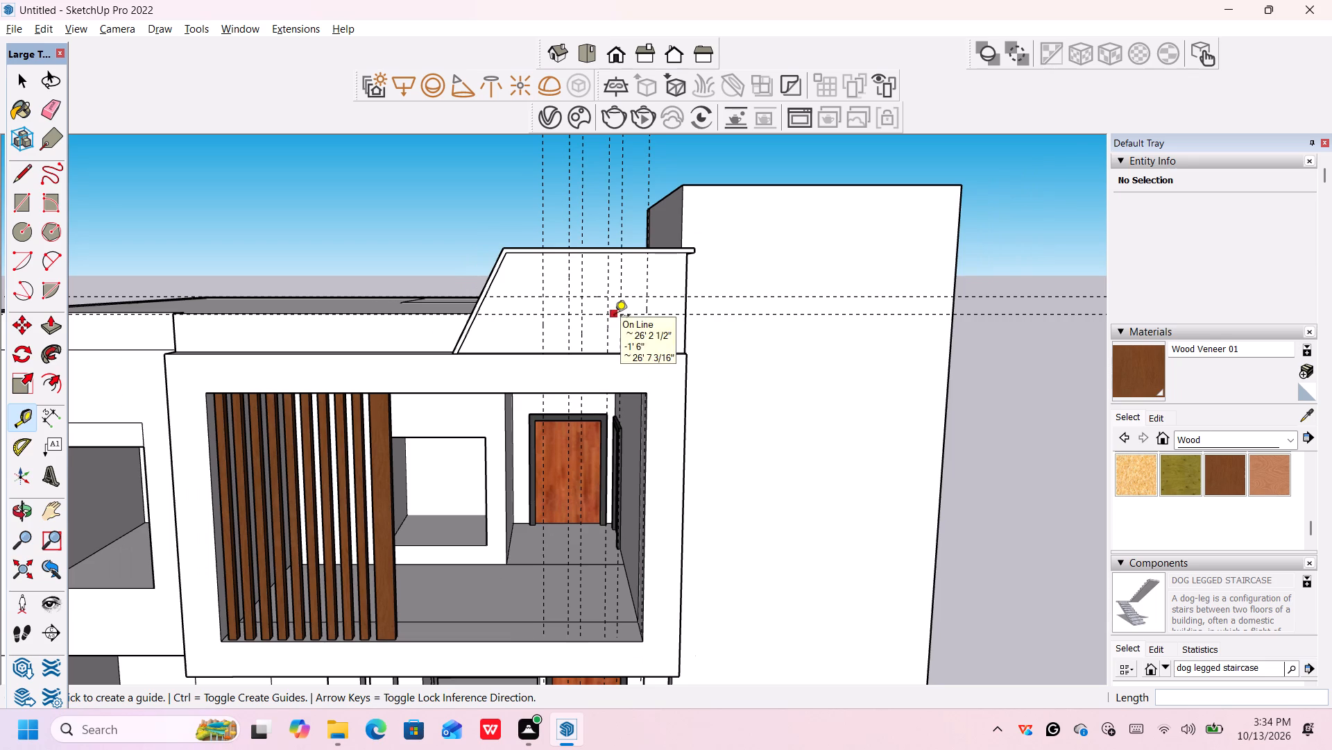
{"action": "scroll", "coordinate": [617, 317], "scroll_direction": "up", "scroll_amount": 8}
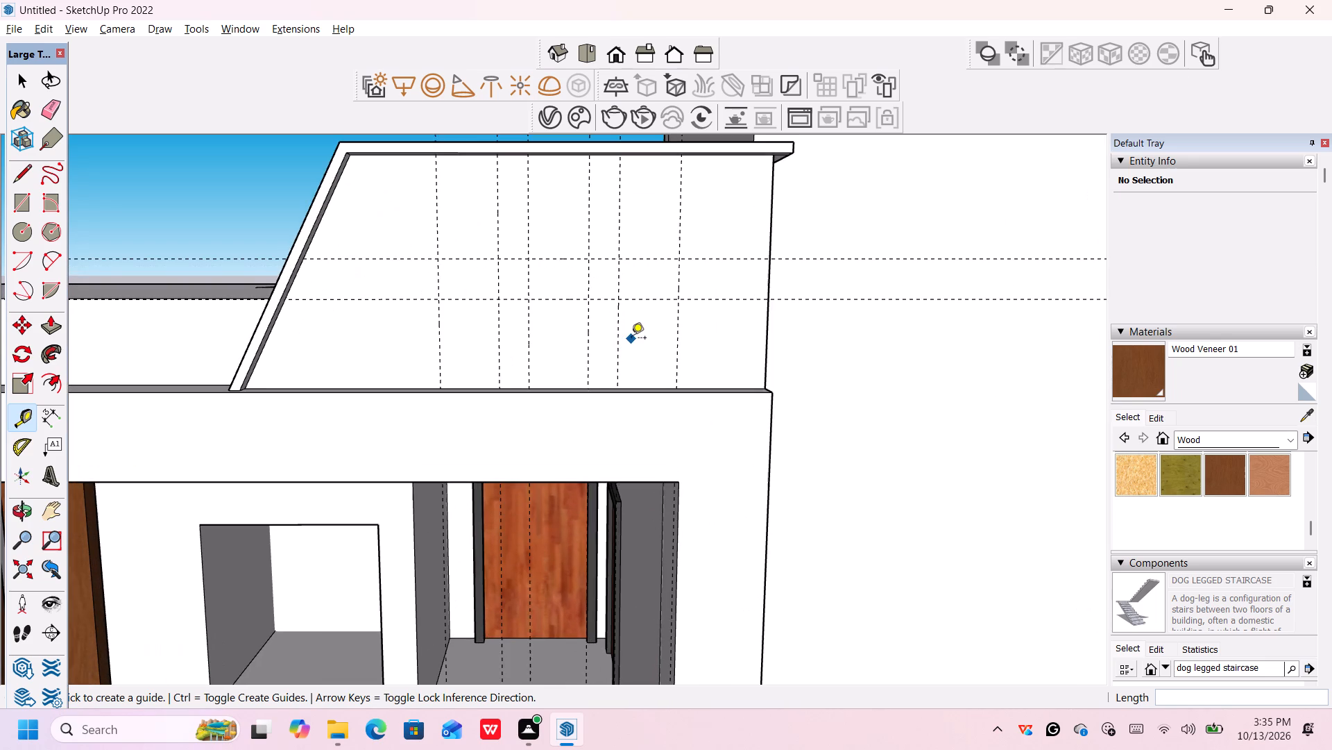
{"action": "middle_click_drag", "start_coordinate": [644, 353], "coordinate": [650, 347]}
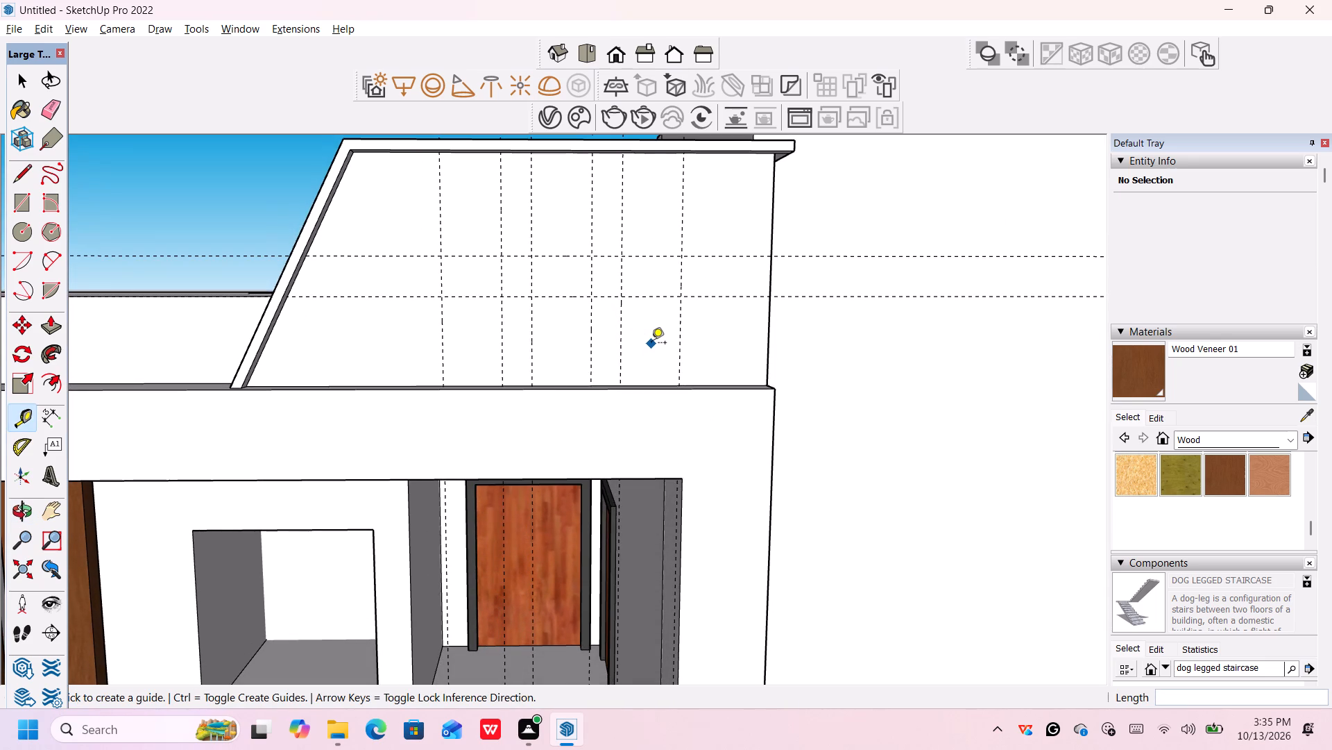
{"action": "scroll", "coordinate": [651, 344], "scroll_direction": "down", "scroll_amount": 2}
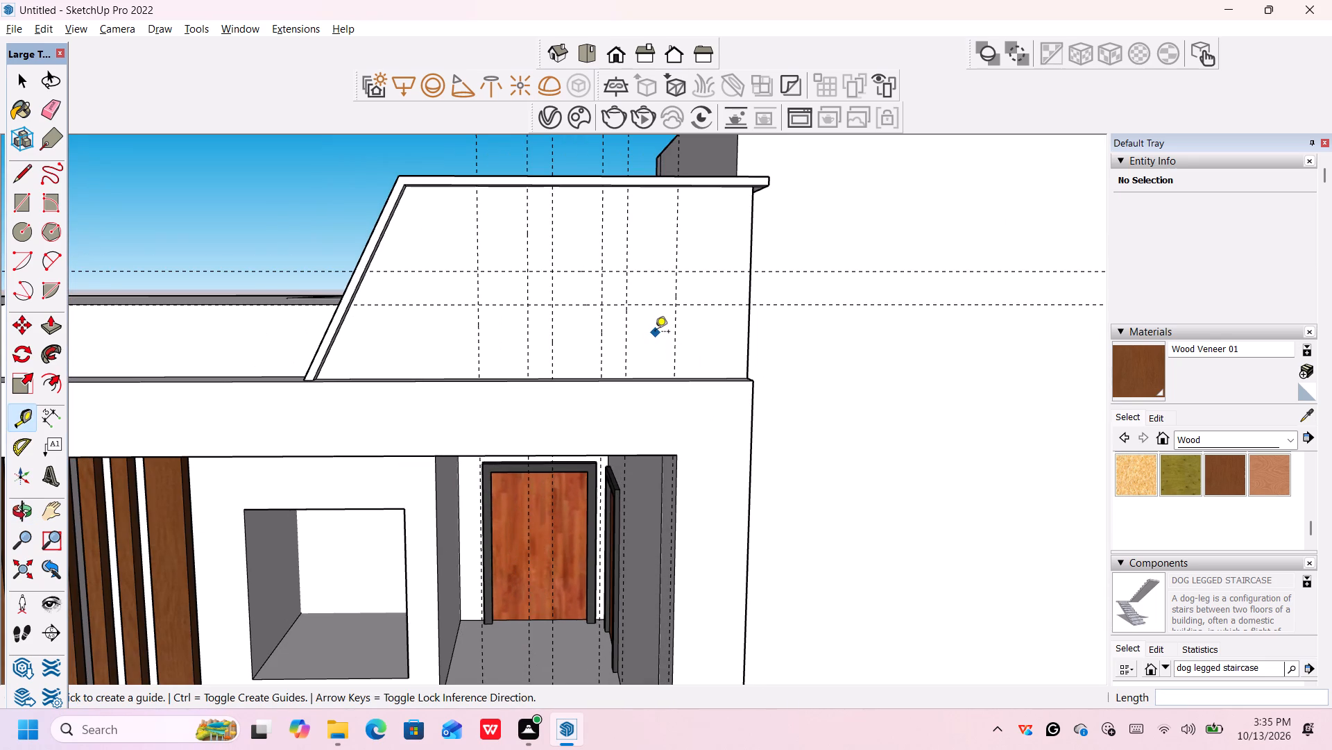
Draw three 1' by 8" rectangles on the parapet face between the horizontal guides, one in each 1' bay of the vertical guides.
{"action": "key", "text": "space"}
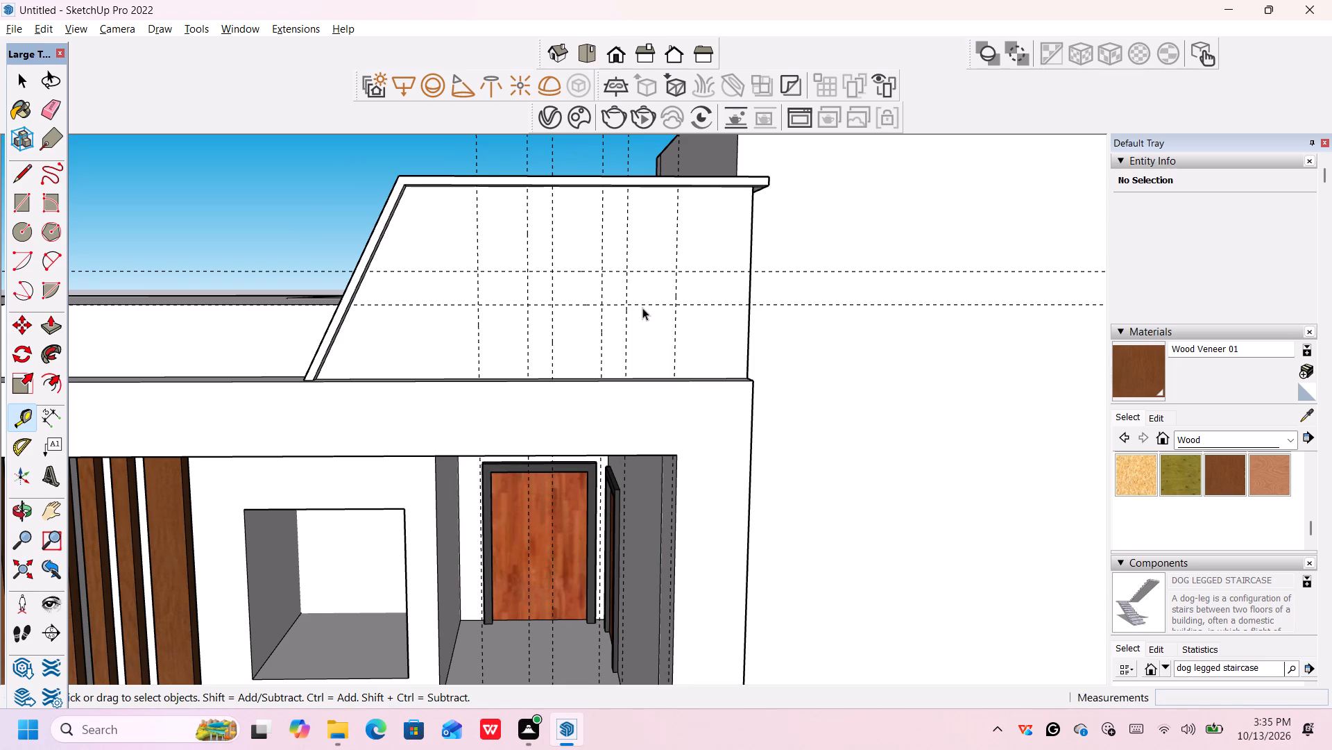
{"action": "key", "text": "r"}
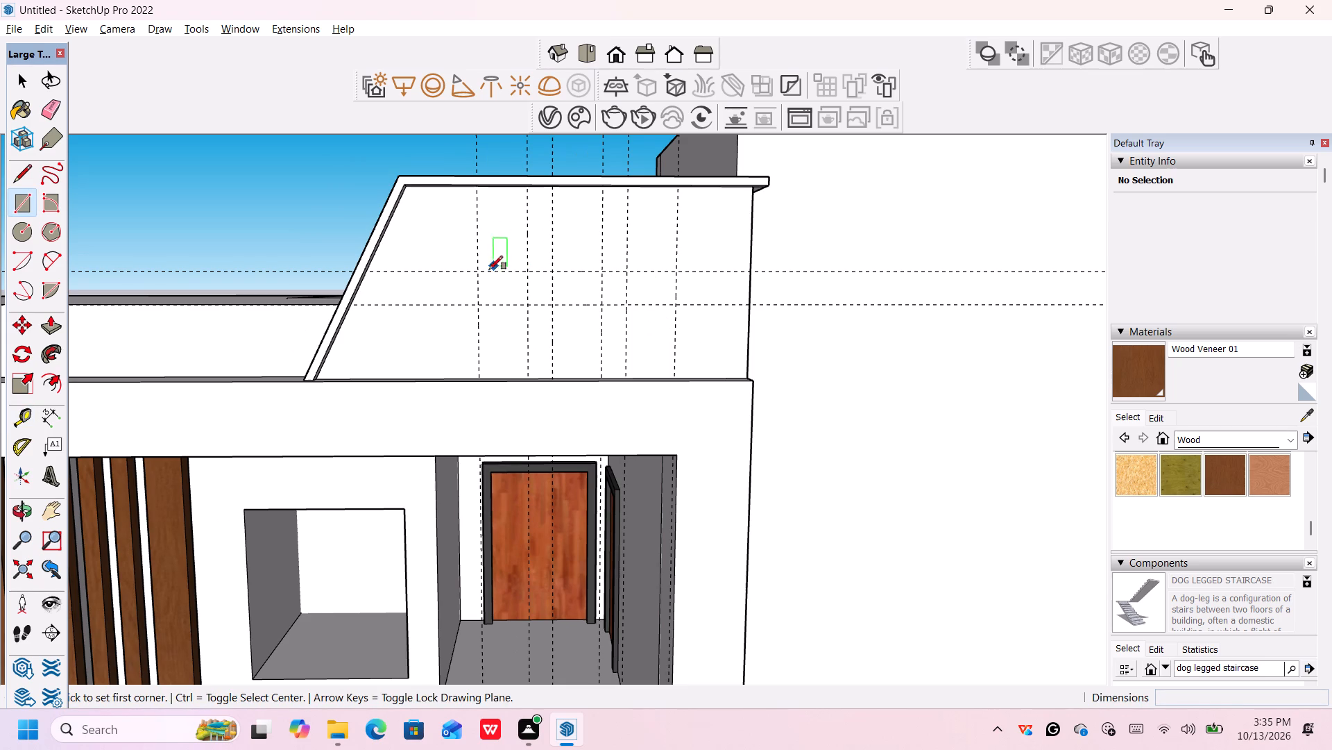
{"action": "left_click", "coordinate": [476, 270]}
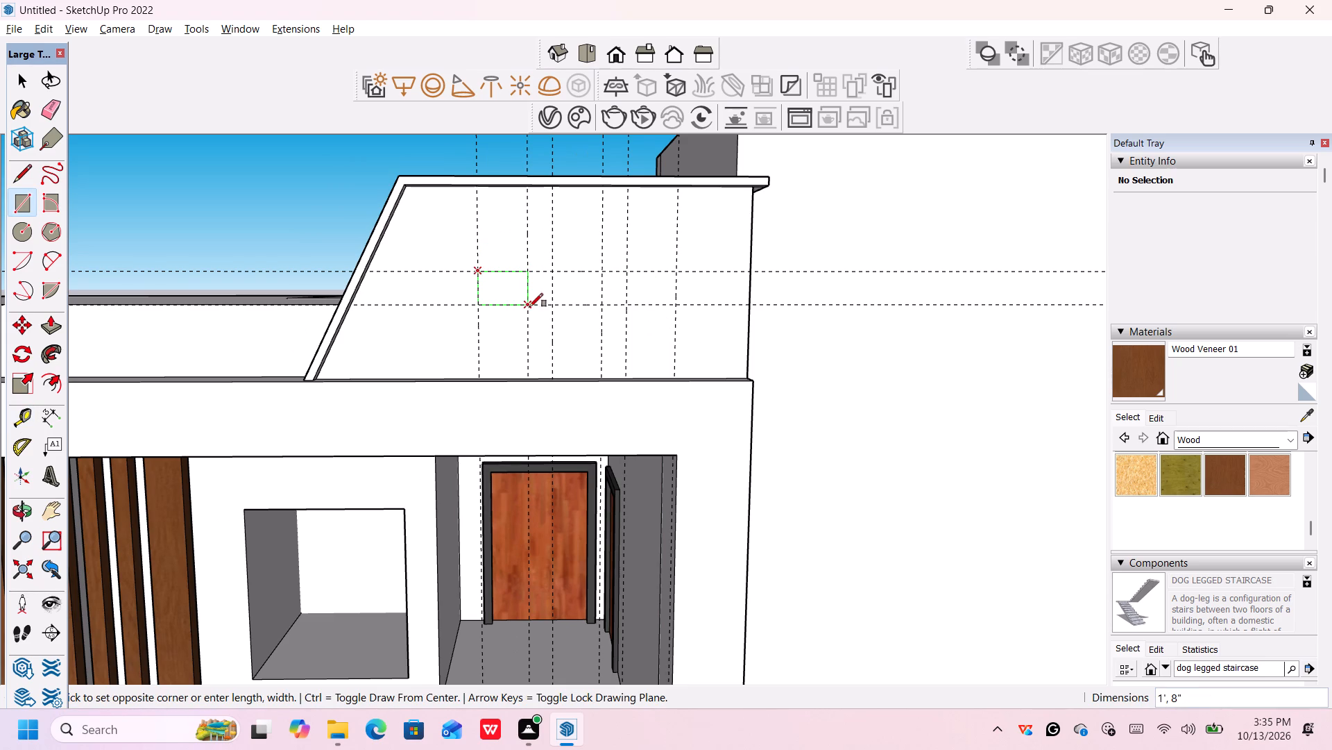
{"action": "left_click", "coordinate": [529, 307]}
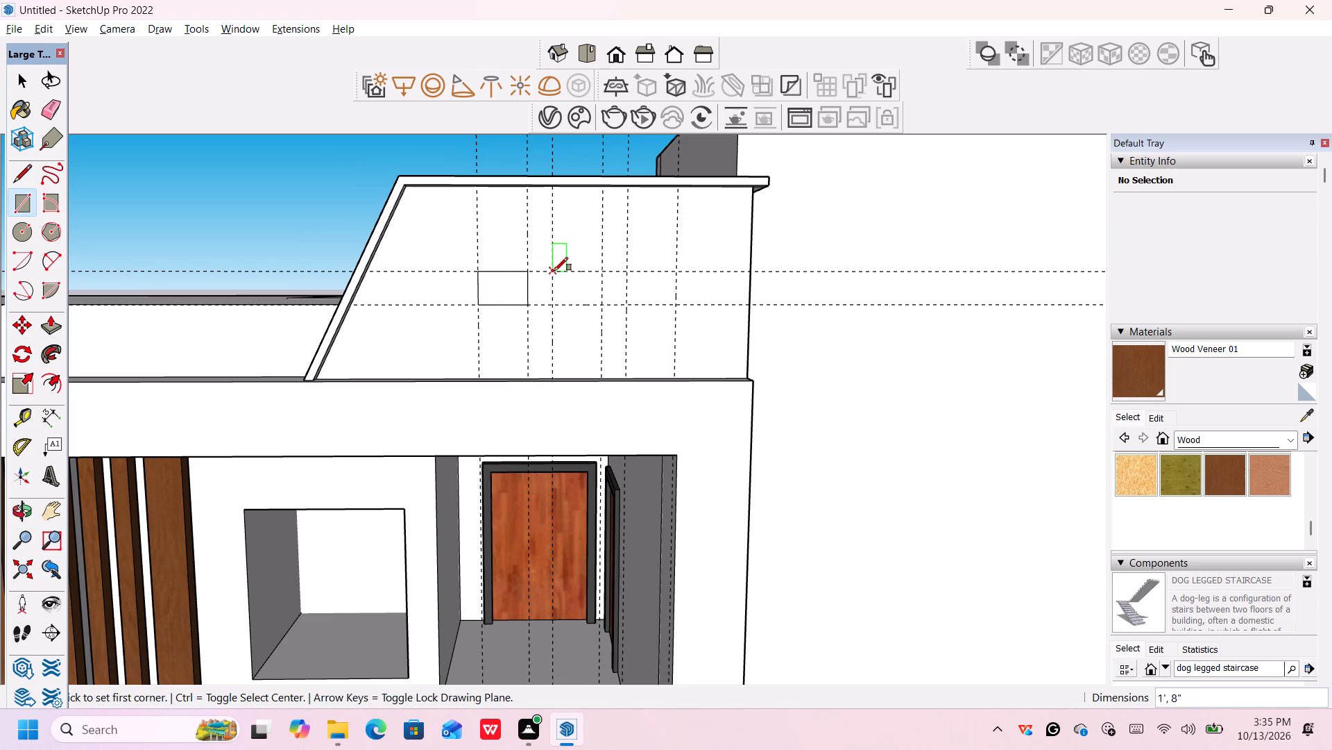
{"action": "left_click", "coordinate": [554, 271]}
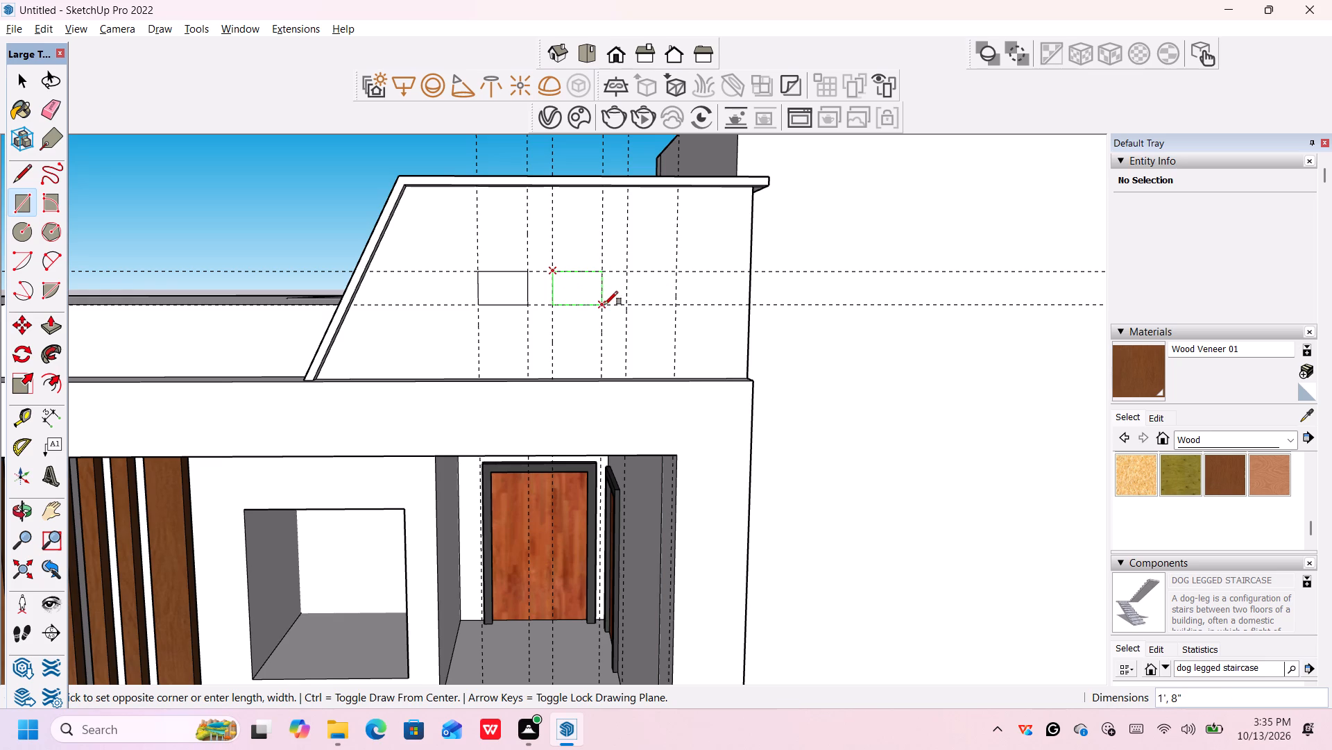
{"action": "left_click", "coordinate": [604, 305]}
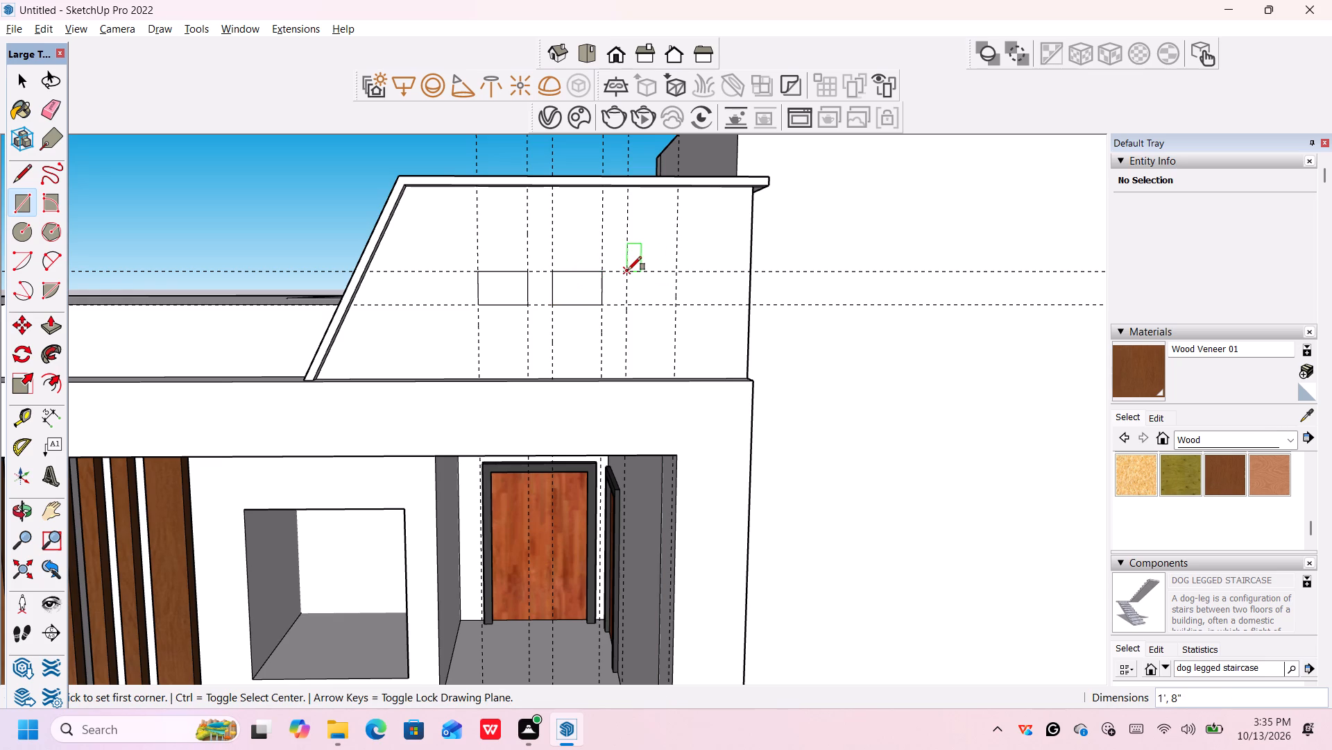
{"action": "left_click", "coordinate": [626, 270]}
{"action": "left_click", "coordinate": [676, 306]}
Delete the six vertical and two horizontal guides around the three rectangles on the parapet face.
{"action": "key", "text": "space"}
{"action": "scroll", "coordinate": [674, 301], "scroll_direction": "down", "scroll_amount": 15}
{"action": "scroll", "coordinate": [730, 283], "scroll_direction": "down", "scroll_amount": 4}
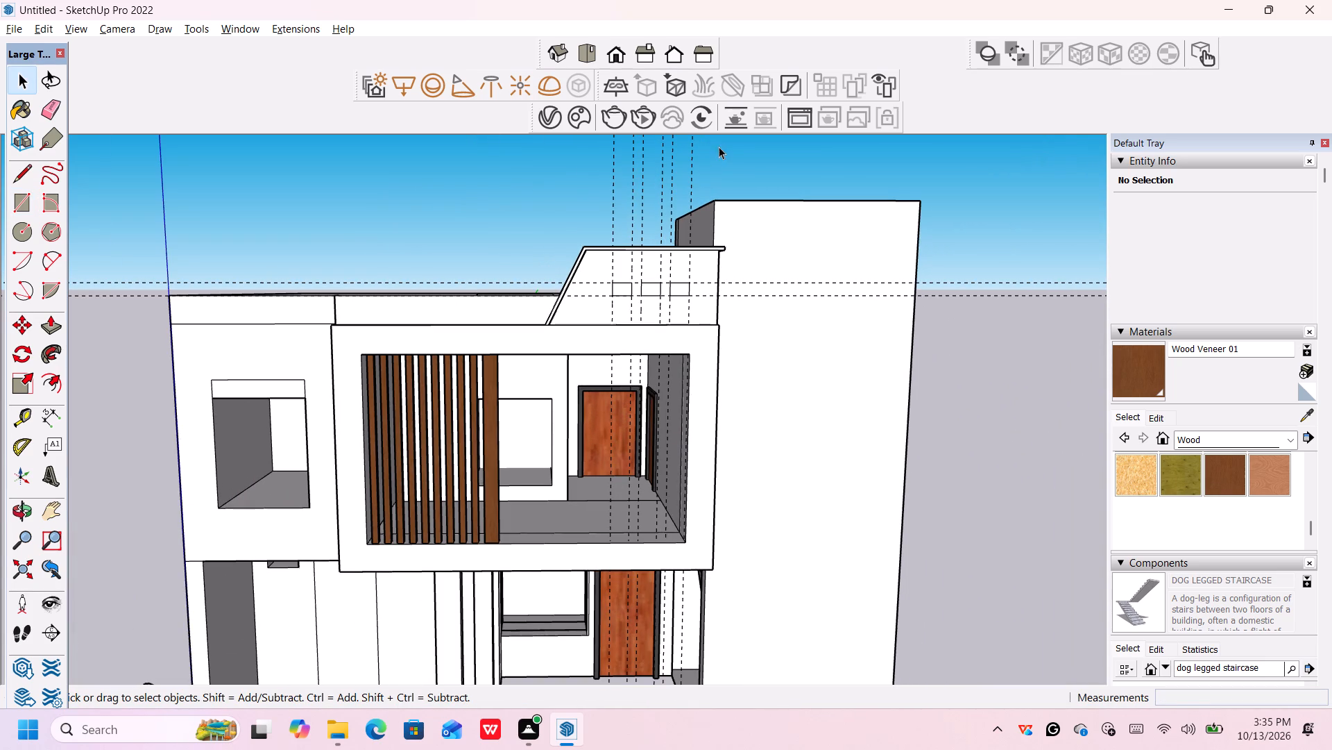
{"action": "left_click_drag", "start_coordinate": [719, 147], "coordinate": [603, 183]}
{"action": "key", "text": "Delete"}
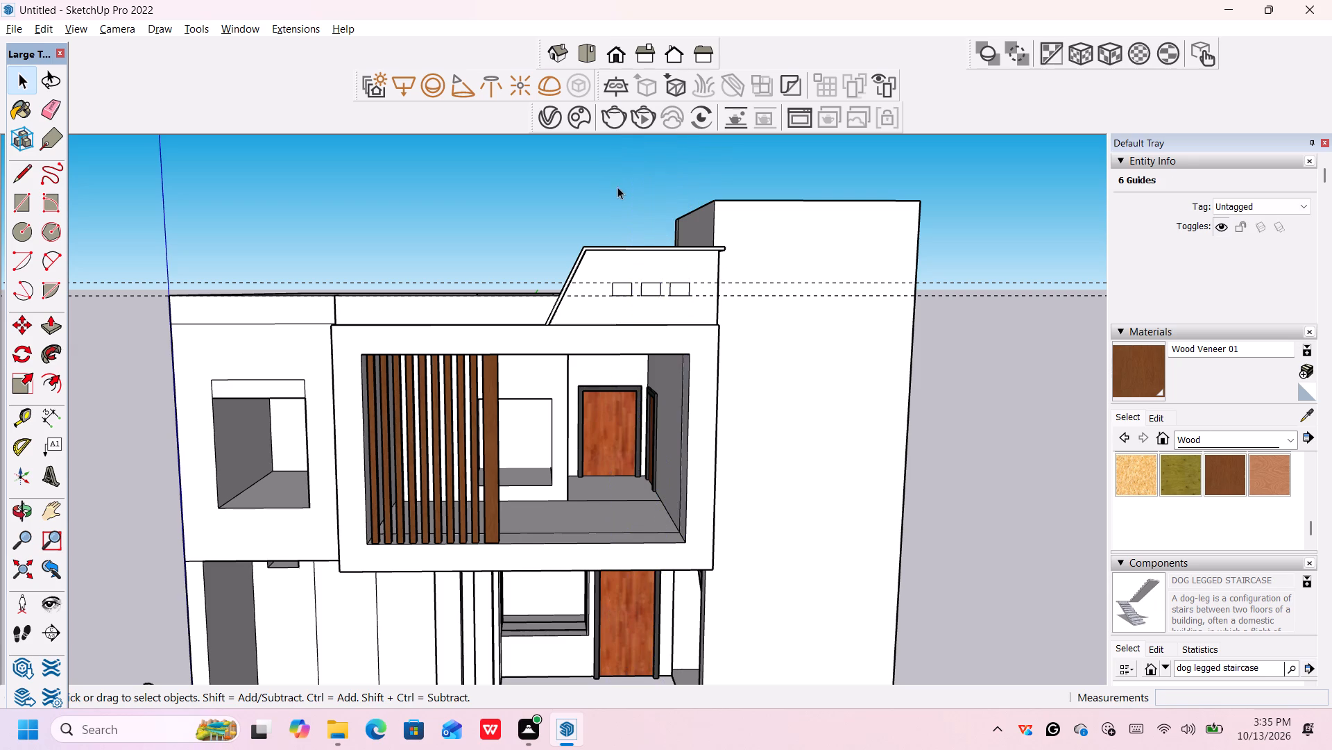
{"action": "left_click_drag", "start_coordinate": [1069, 270], "coordinate": [1032, 324]}
{"action": "key", "text": "Delete"}
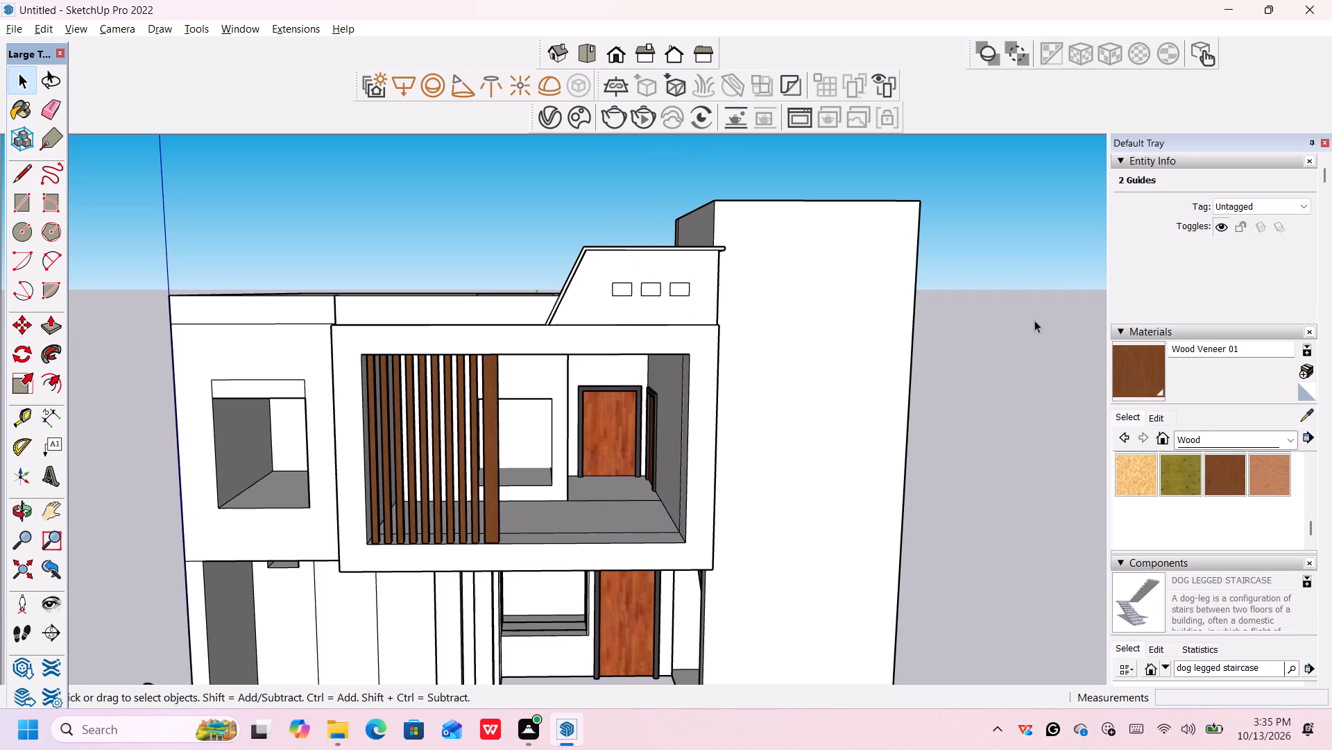
Push/Pull the first 1' by 8" rectangle, nearest the sloped edge of the parapet face, outward by 3".
{"action": "scroll", "coordinate": [670, 285], "scroll_direction": "up", "scroll_amount": 3}
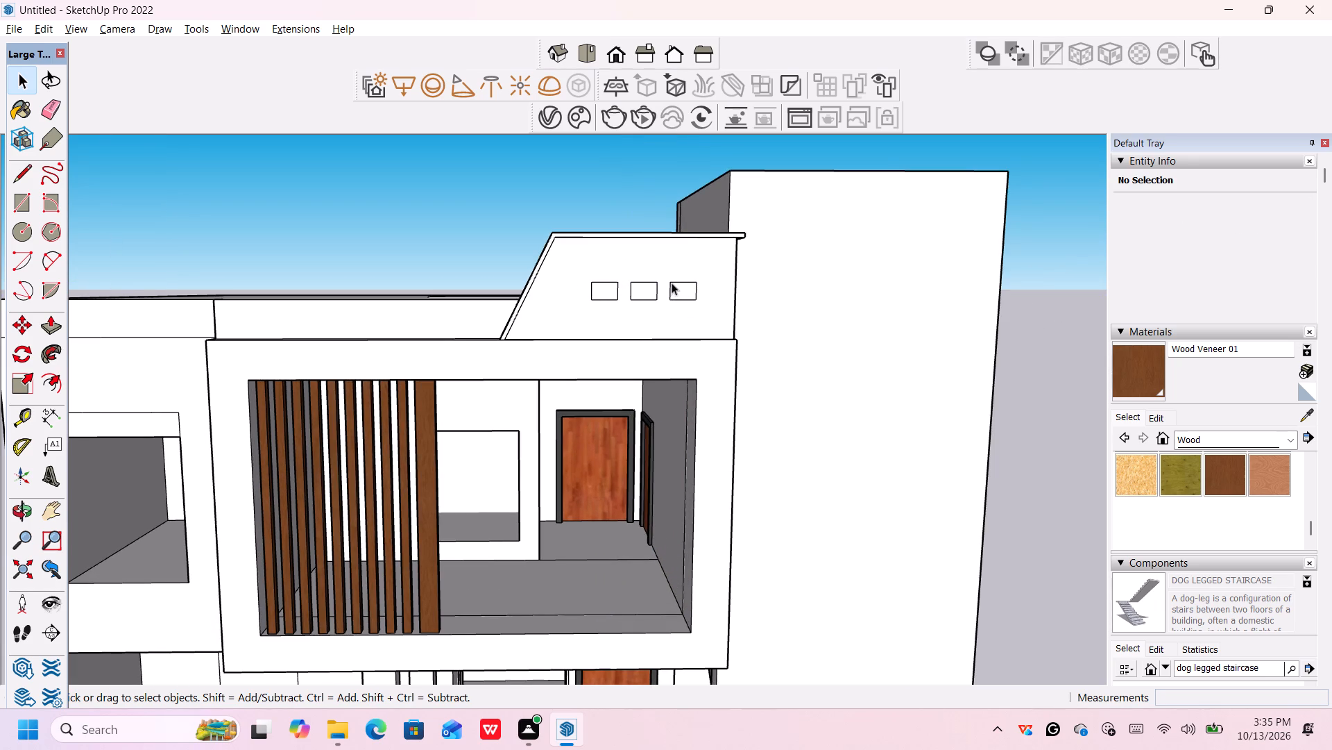
{"action": "scroll", "coordinate": [613, 299], "scroll_direction": "up", "scroll_amount": 3}
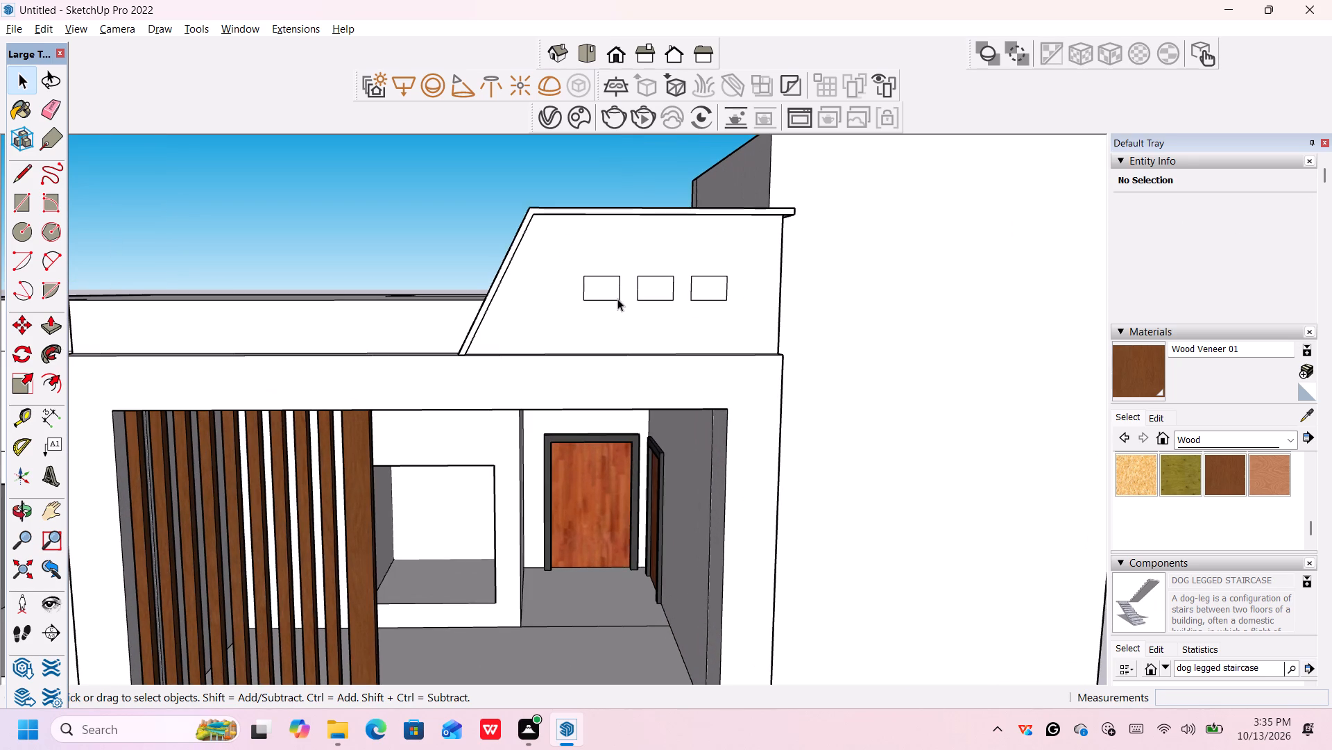
{"action": "middle_click", "coordinate": [633, 300]}
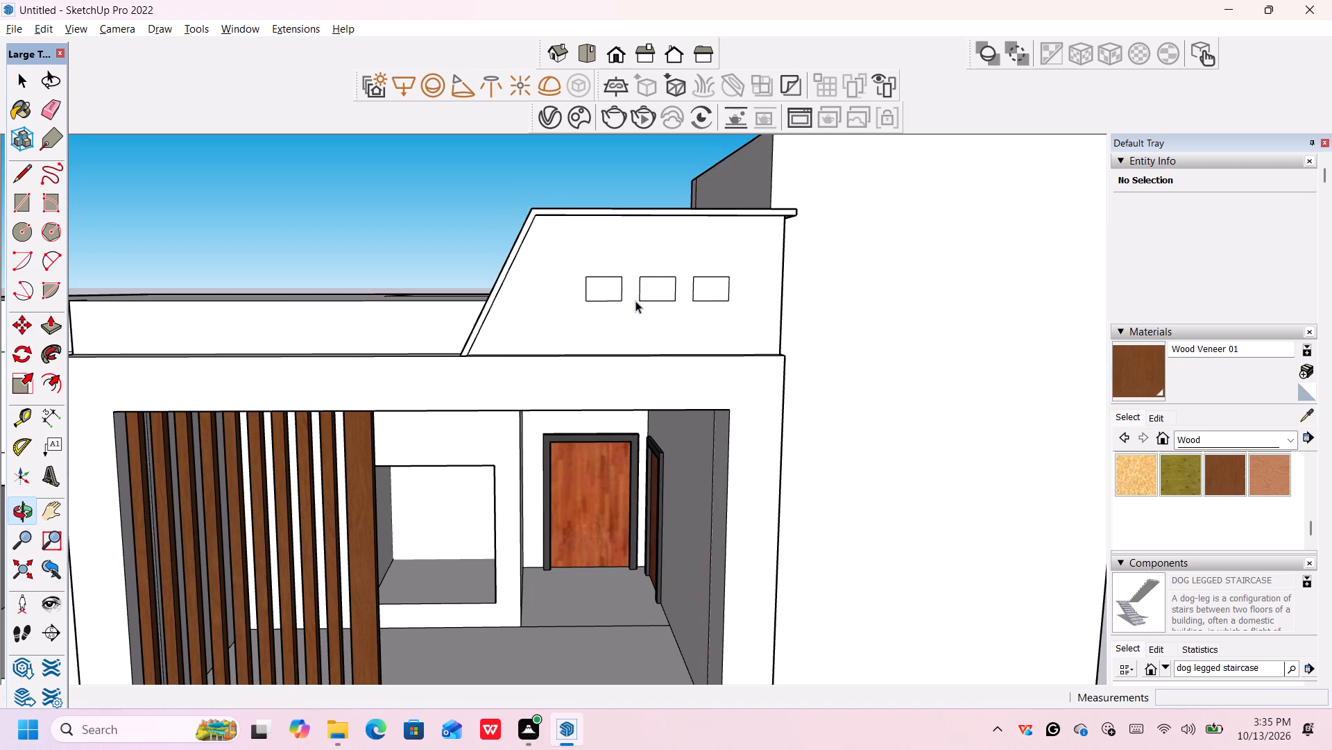
{"action": "scroll", "coordinate": [636, 301], "scroll_direction": "down", "scroll_amount": 17}
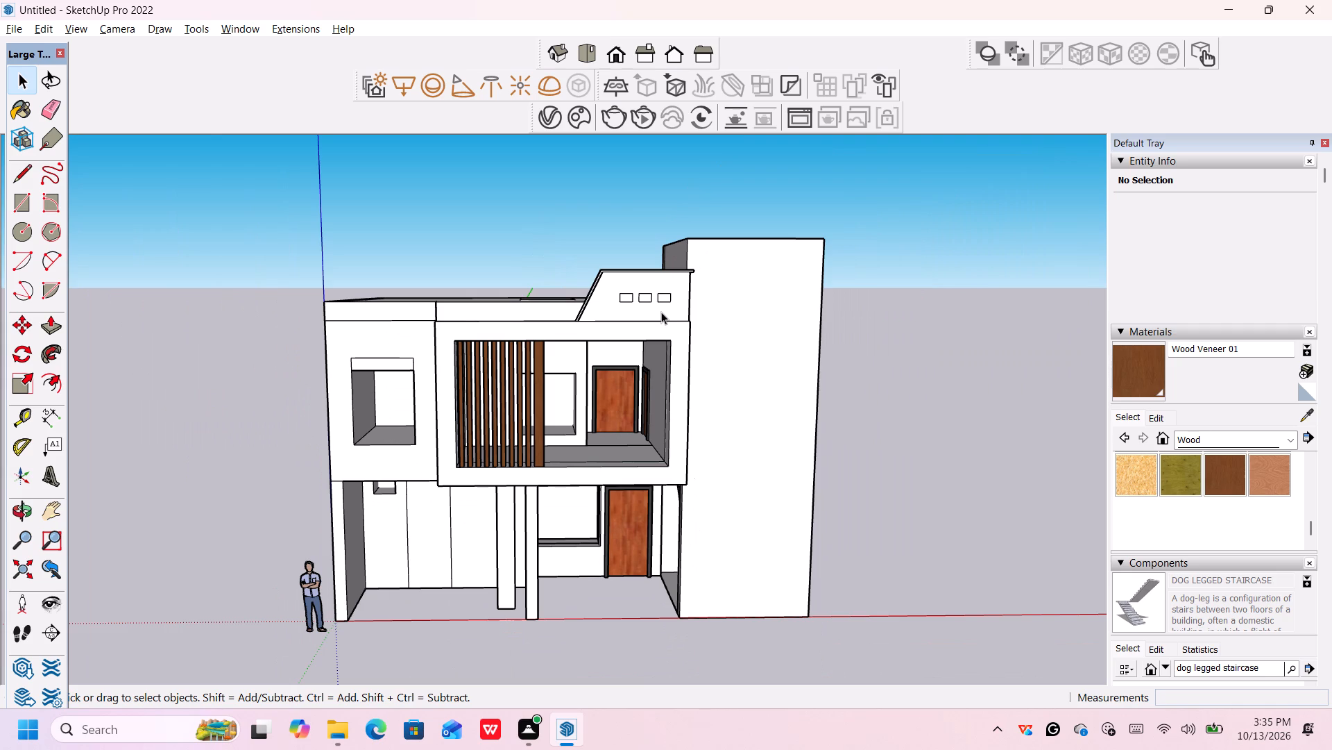
{"action": "scroll", "coordinate": [659, 297], "scroll_direction": "up", "scroll_amount": 5}
{"action": "middle_click_drag", "start_coordinate": [663, 304], "coordinate": [663, 319]}
{"action": "scroll", "coordinate": [663, 317], "scroll_direction": "up", "scroll_amount": 1}
{"action": "key", "text": "p"}
{"action": "scroll", "coordinate": [614, 304], "scroll_direction": "up", "scroll_amount": 6}
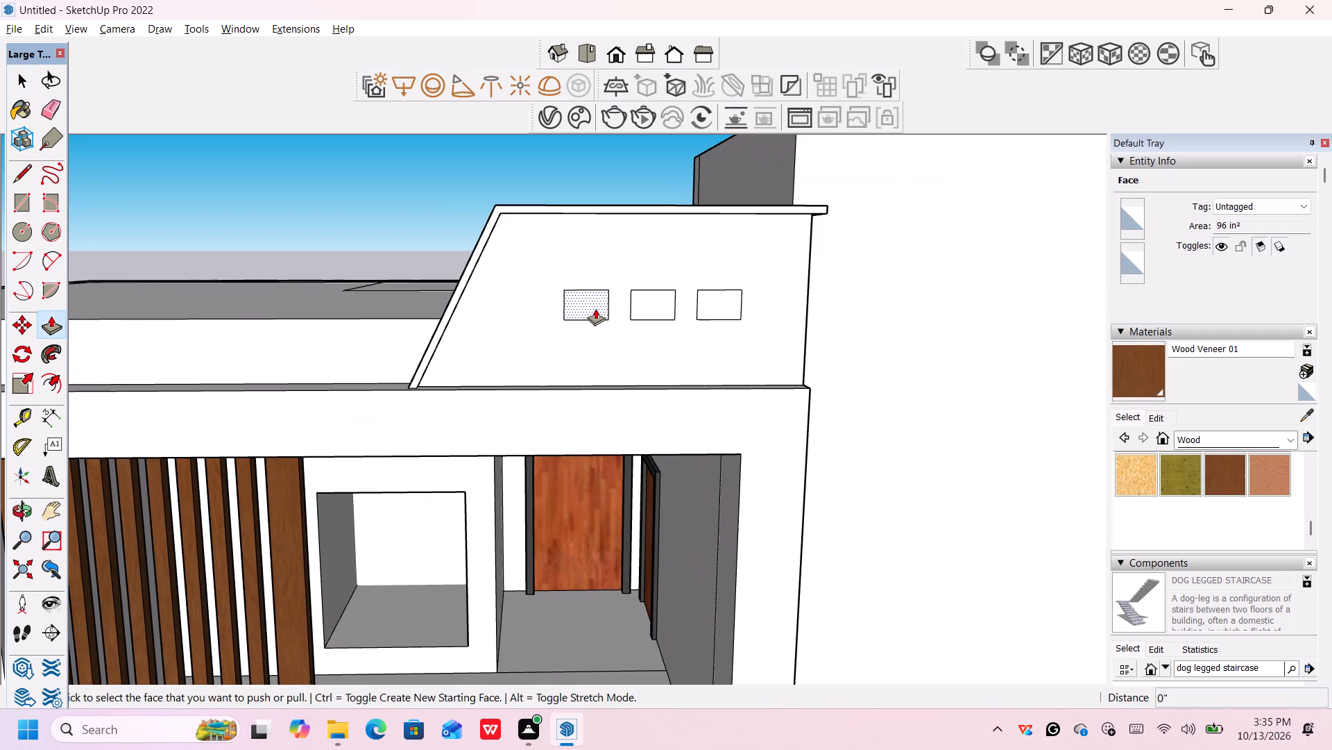
{"action": "left_click", "coordinate": [593, 308]}
{"action": "middle_click_drag", "start_coordinate": [588, 318], "coordinate": [582, 320]}
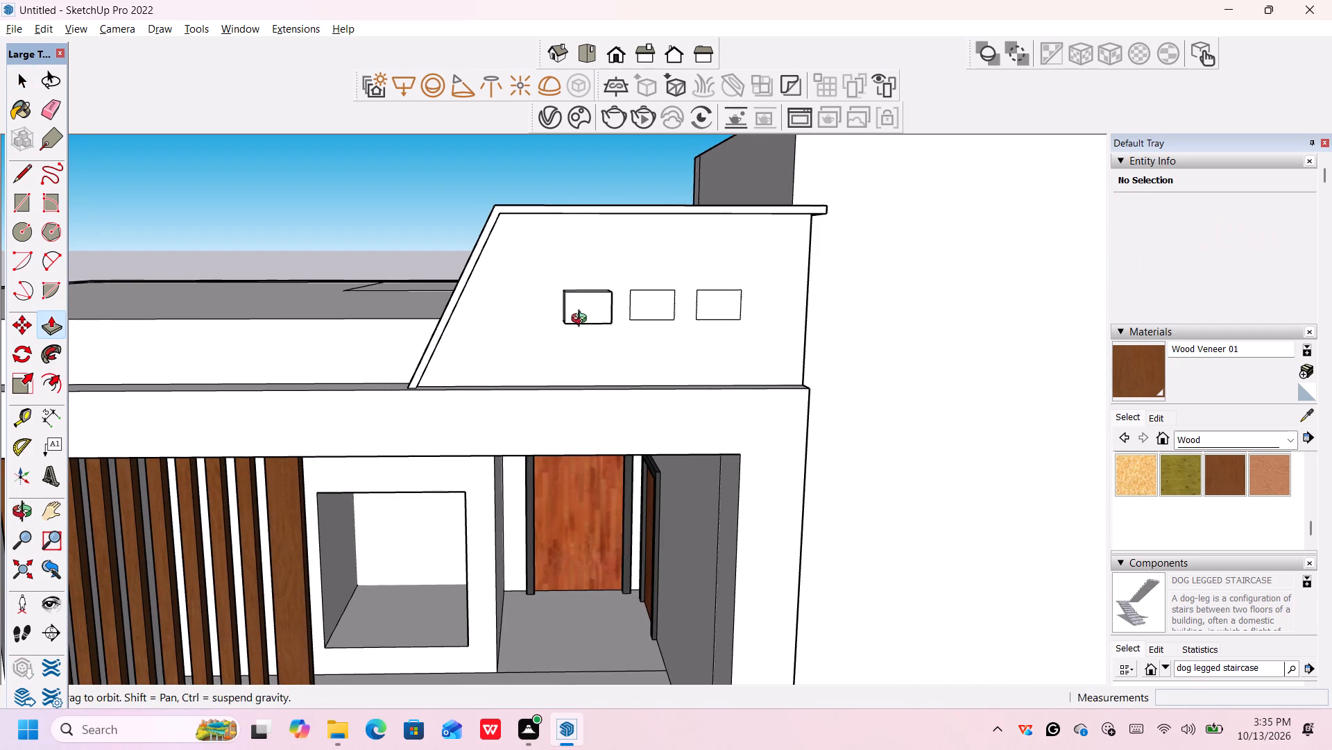
{"action": "middle_click_drag", "start_coordinate": [582, 320], "coordinate": [434, 347]}
{"action": "scroll", "coordinate": [443, 343], "scroll_direction": "up", "scroll_amount": 1}
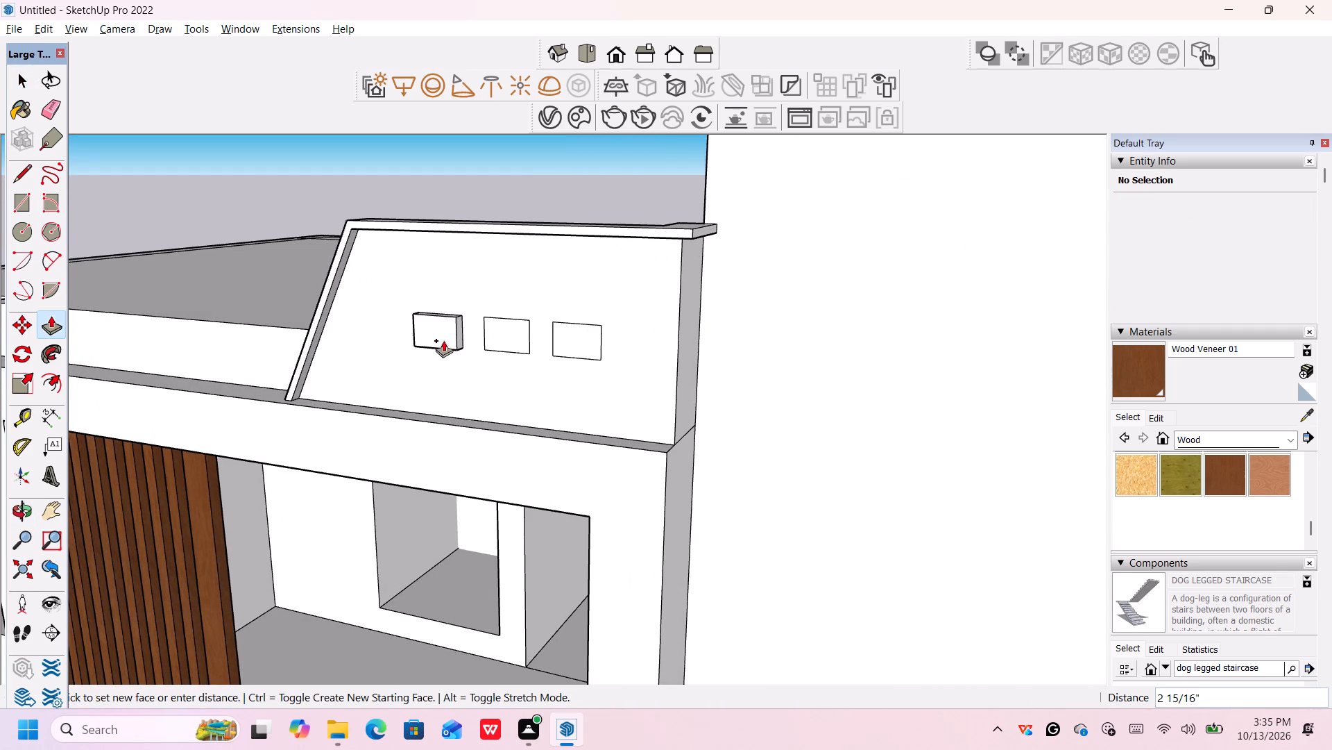
{"action": "type", "text": "3\""}
{"action": "key", "text": "Return"}
Push/Pull the middle rectangle and the one farthest from the parapet's sloped edge outward by 3" each.
{"action": "left_click", "coordinate": [512, 332]}
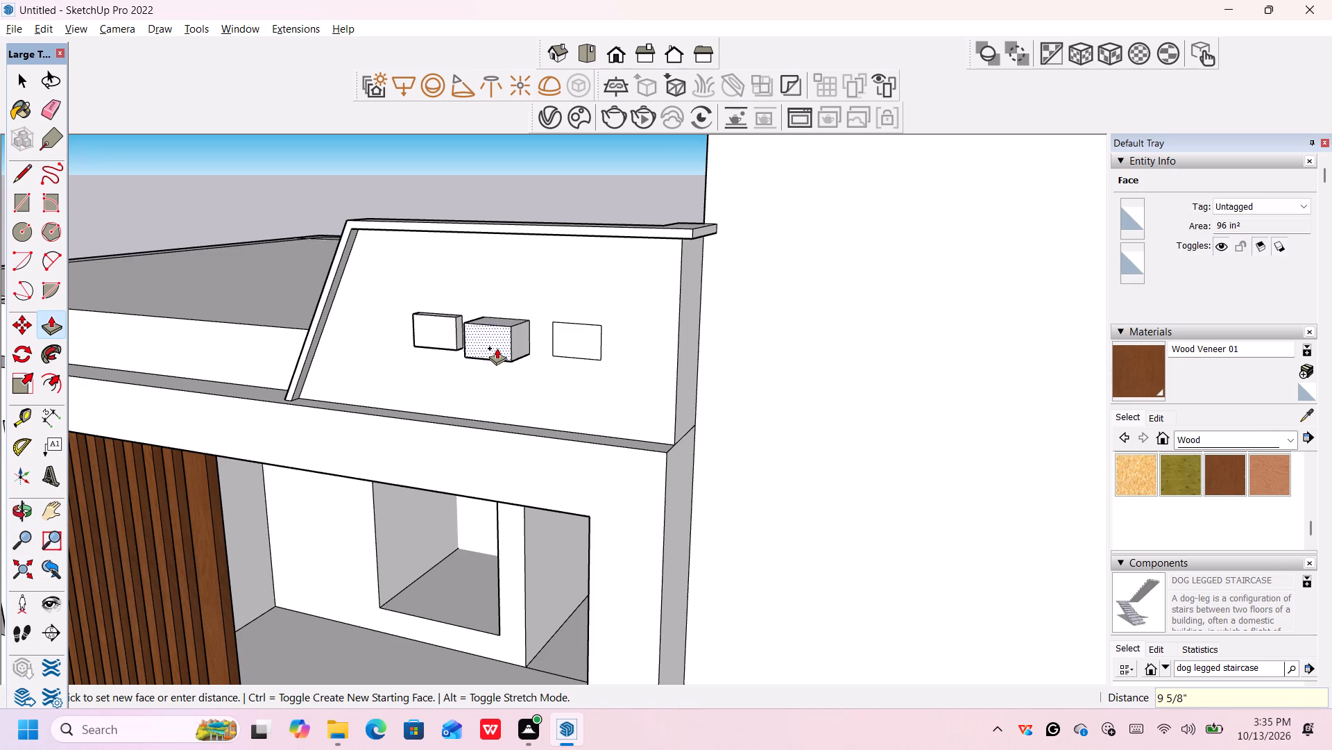
{"action": "key", "text": "3"}
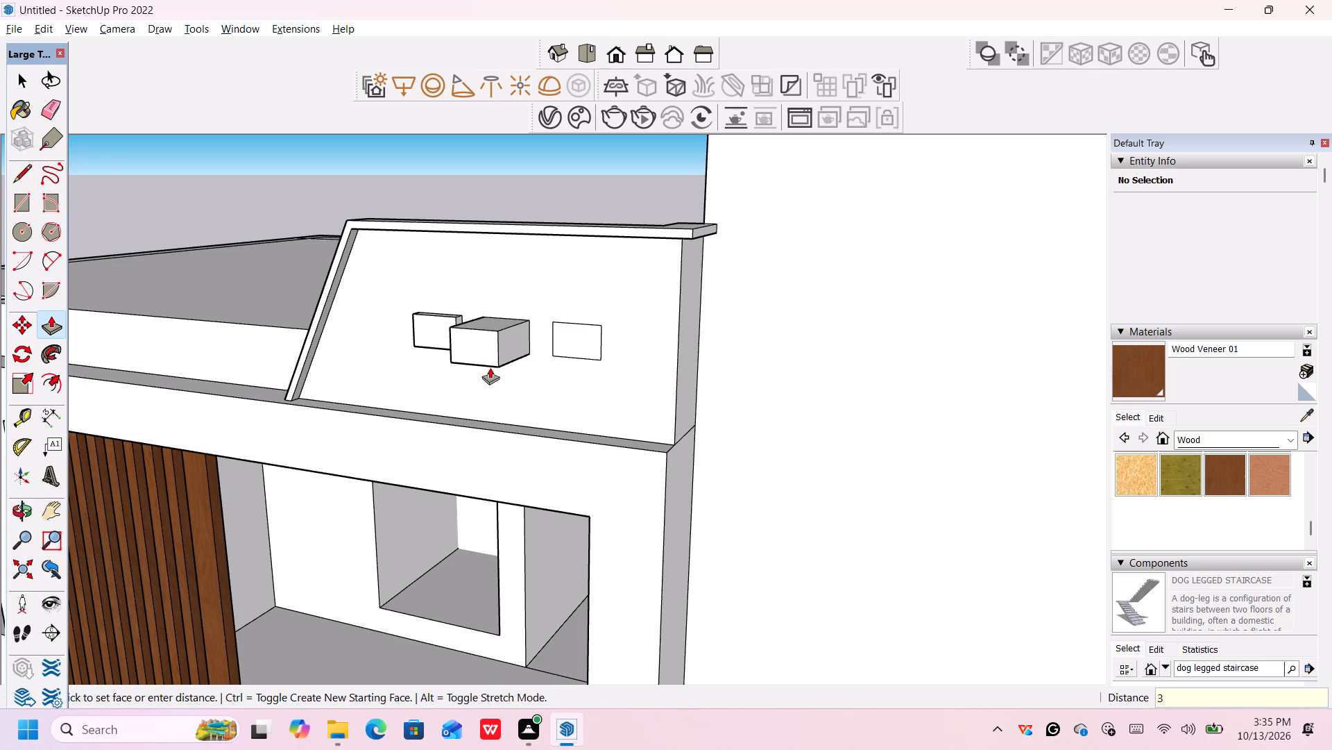
{"action": "key", "text": "shift+quotedbl"}
{"action": "key", "text": "Return"}
{"action": "left_click", "coordinate": [568, 340]}
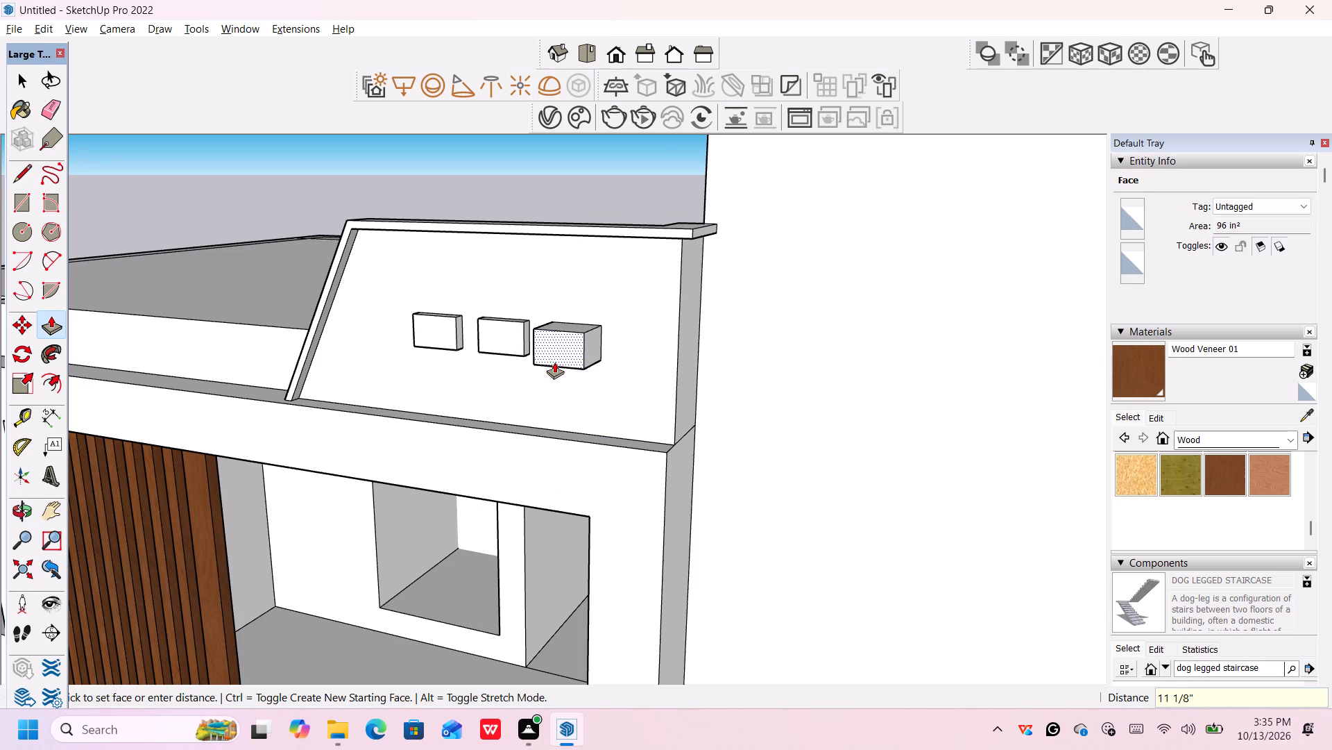
{"action": "type", "text": "3\""}
{"action": "key", "text": "Return"}
{"action": "scroll", "coordinate": [558, 368], "scroll_direction": "down", "scroll_amount": 6}
{"action": "key", "text": "space"}
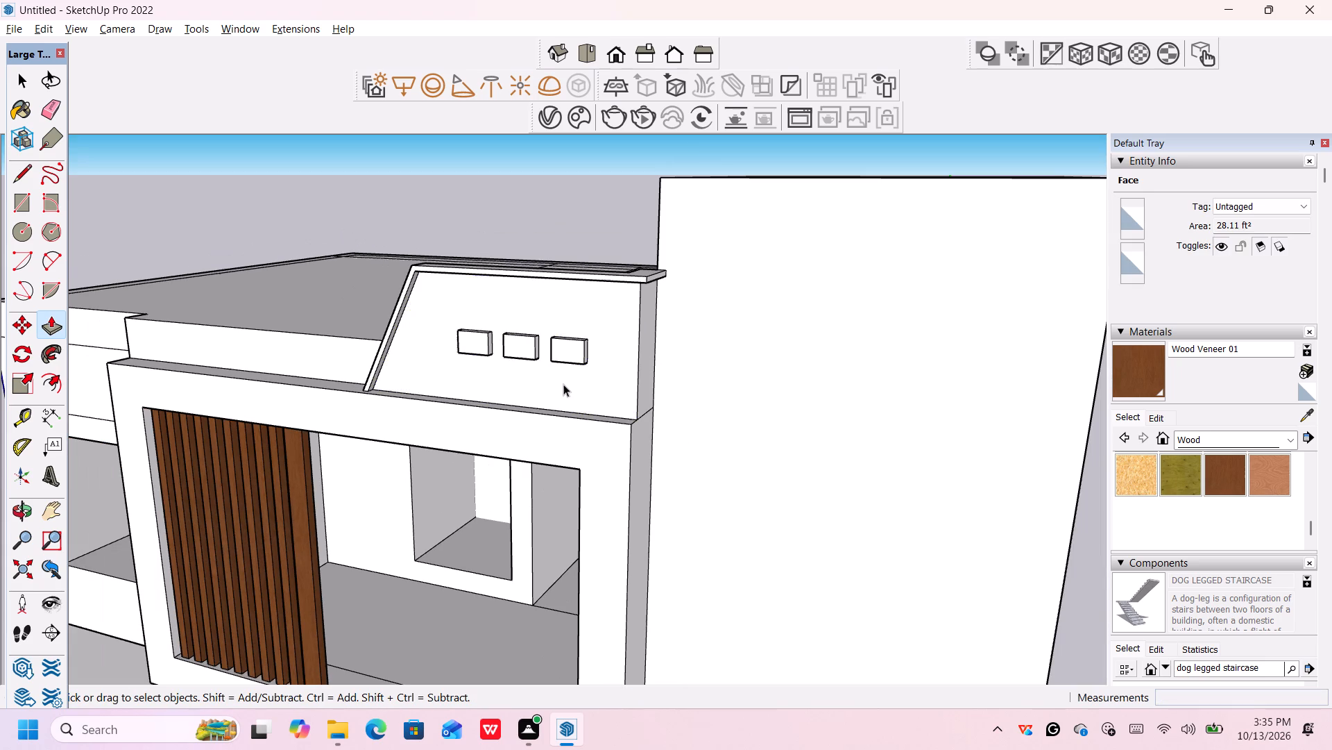
Choose Color M07 from the Colors materials and paint the front face of the upper-floor balcony frame.
{"action": "scroll", "coordinate": [631, 371], "scroll_direction": "down", "scroll_amount": 1}
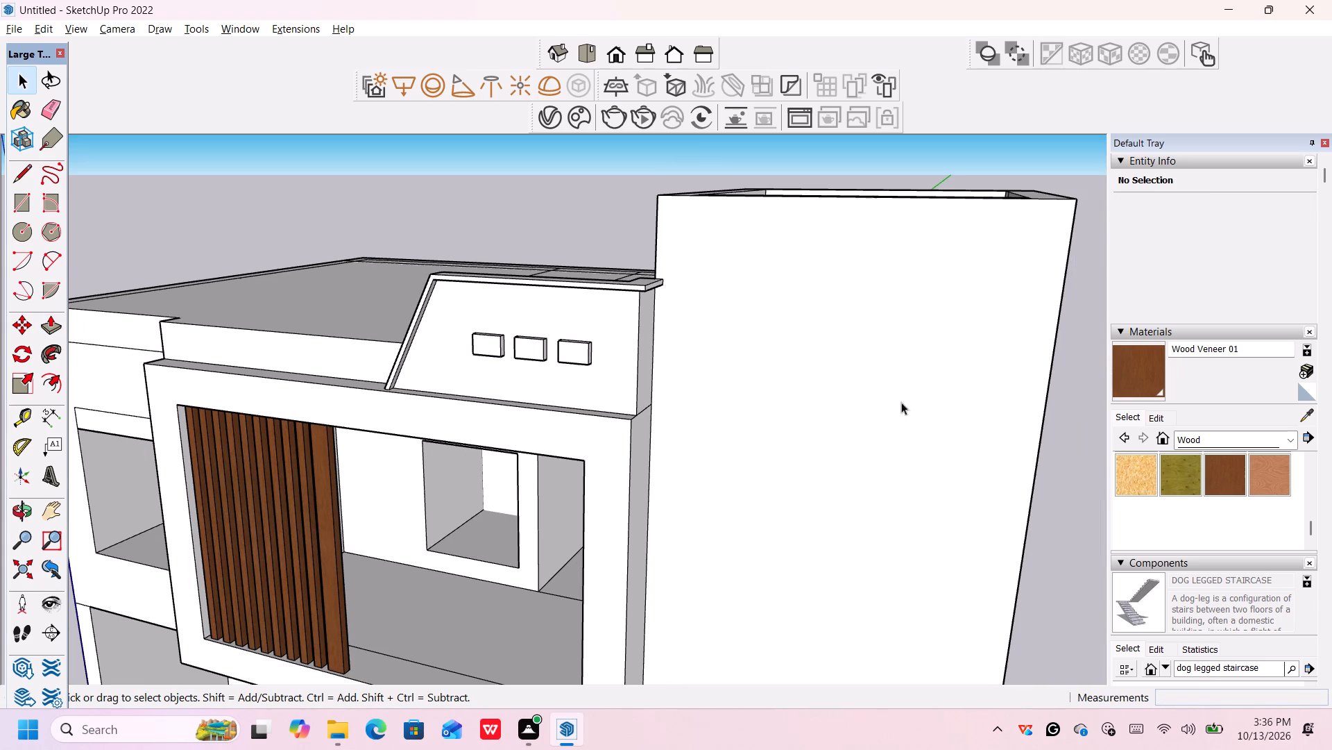
{"action": "left_click", "coordinate": [1257, 441]}
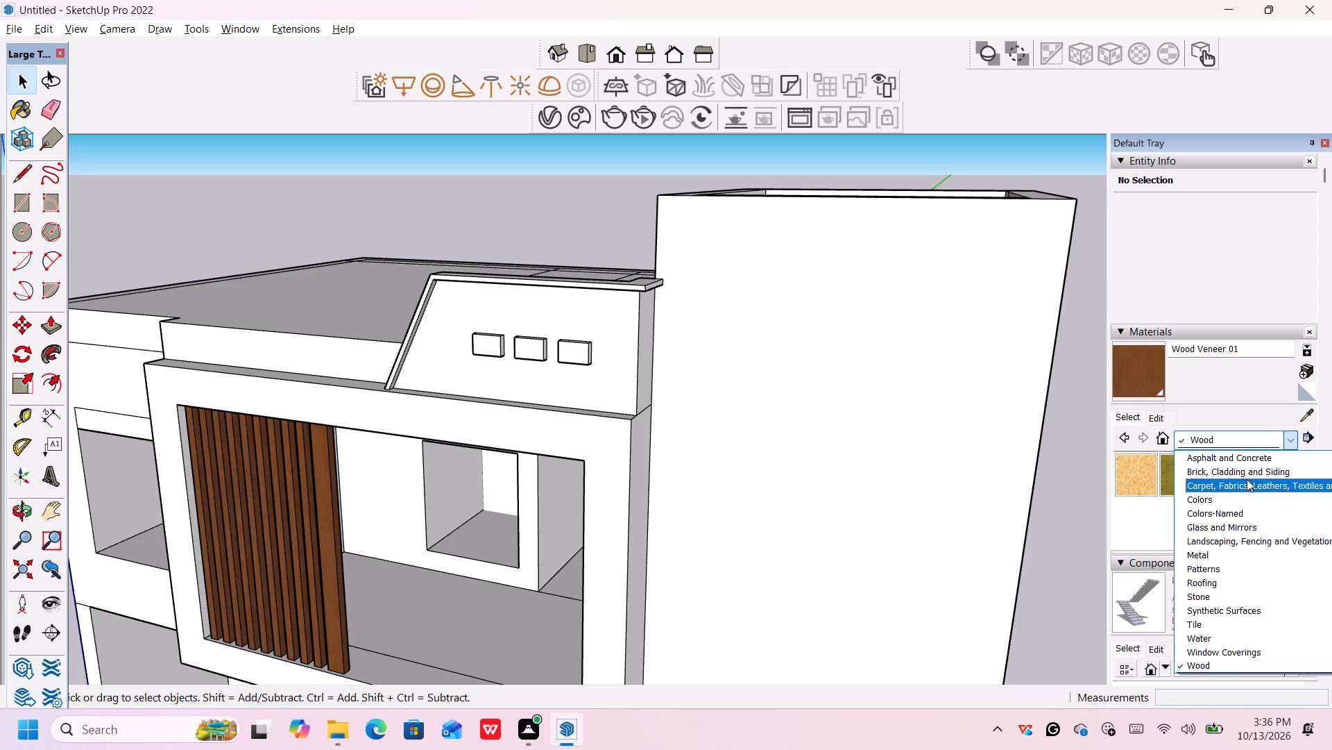
{"action": "left_click", "coordinate": [1242, 500]}
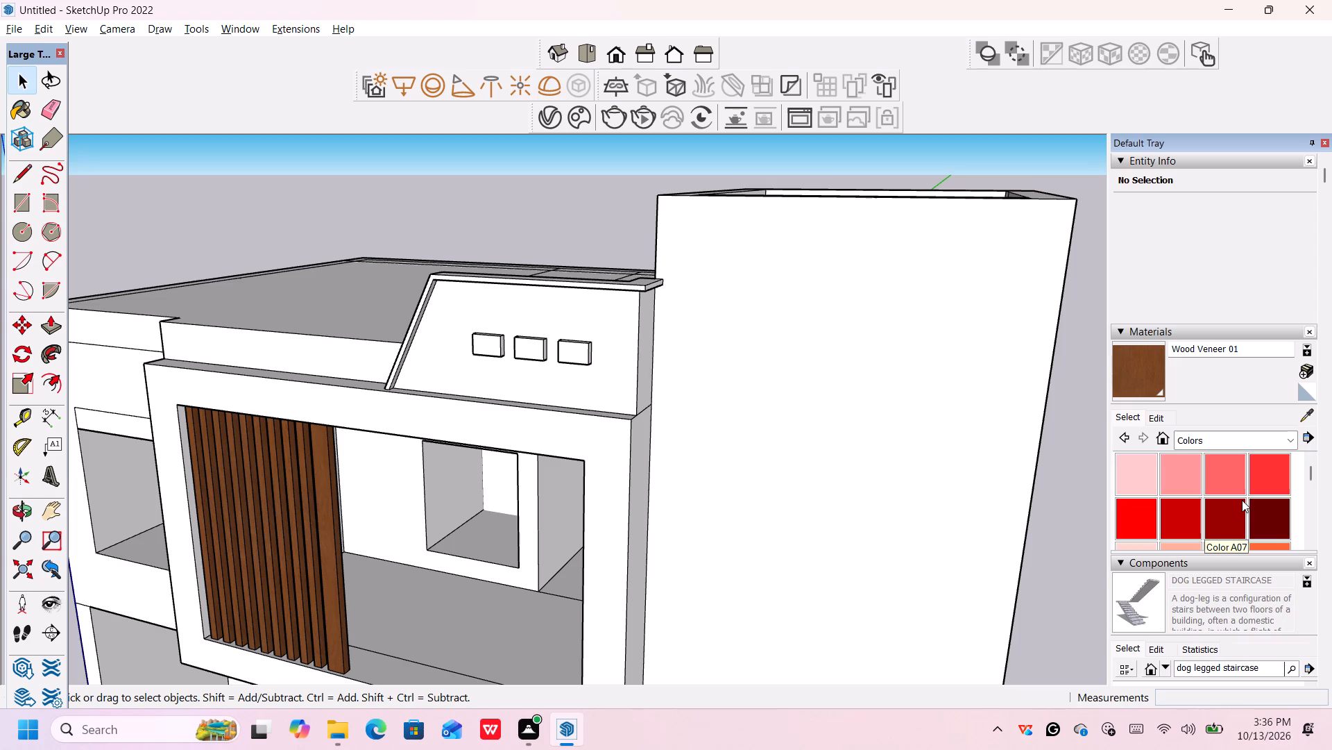
{"action": "scroll", "coordinate": [1239, 488], "scroll_direction": "down", "scroll_amount": 13}
{"action": "left_click", "coordinate": [1270, 498]}
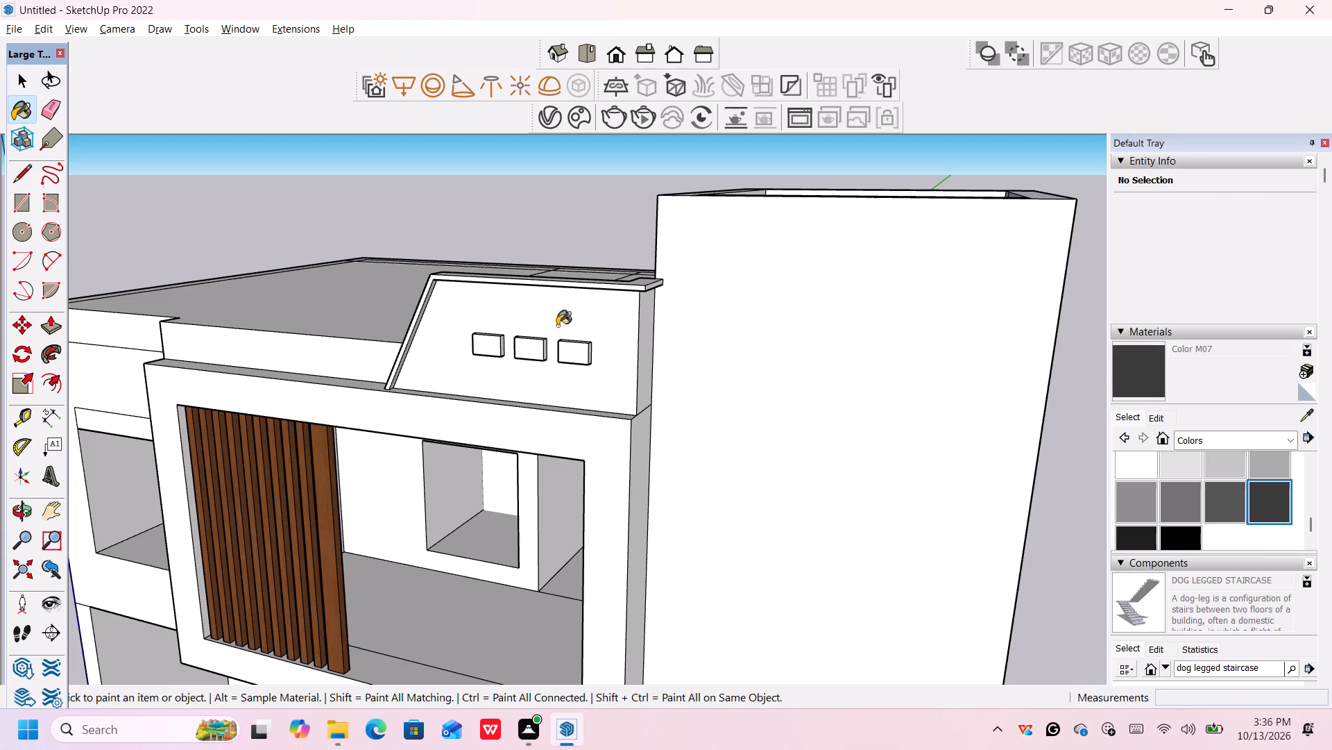
{"action": "scroll", "coordinate": [422, 338], "scroll_direction": "down", "scroll_amount": 4}
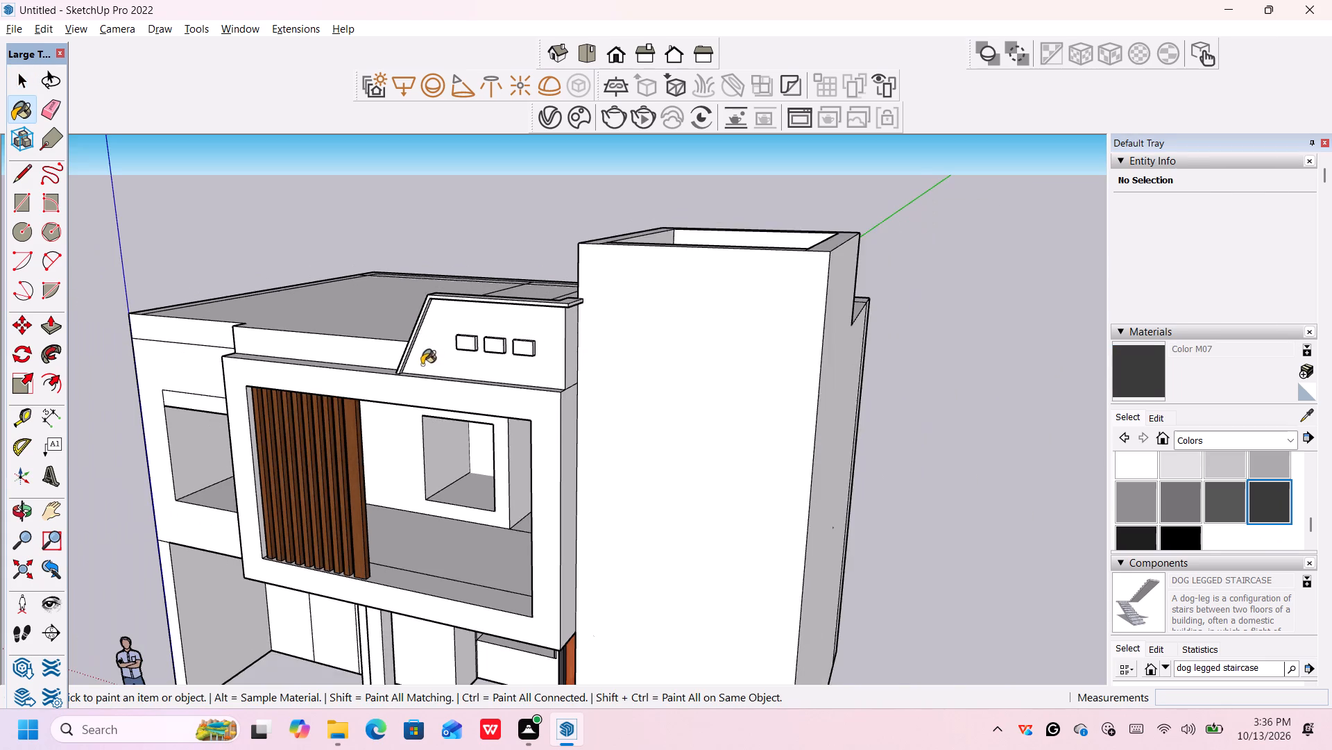
{"action": "scroll", "coordinate": [422, 370], "scroll_direction": "up", "scroll_amount": 5}
{"action": "left_click", "coordinate": [422, 390]}
Paint the parapet border's front face, sloped outer face and top face with Color M07.
{"action": "scroll", "coordinate": [431, 389], "scroll_direction": "down", "scroll_amount": 6}
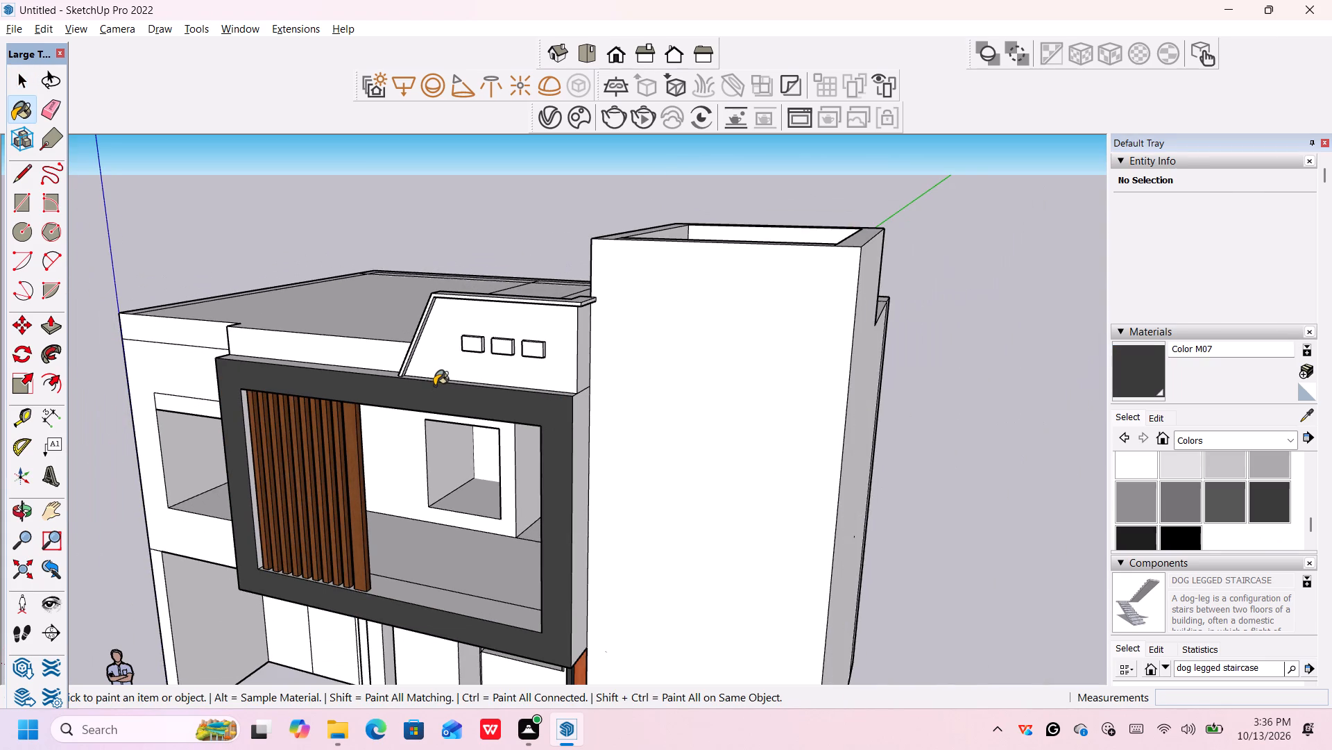
{"action": "middle_click_drag", "start_coordinate": [438, 390], "coordinate": [560, 404]}
{"action": "scroll", "coordinate": [539, 412], "scroll_direction": "down", "scroll_amount": 1}
{"action": "scroll", "coordinate": [465, 370], "scroll_direction": "up", "scroll_amount": 7}
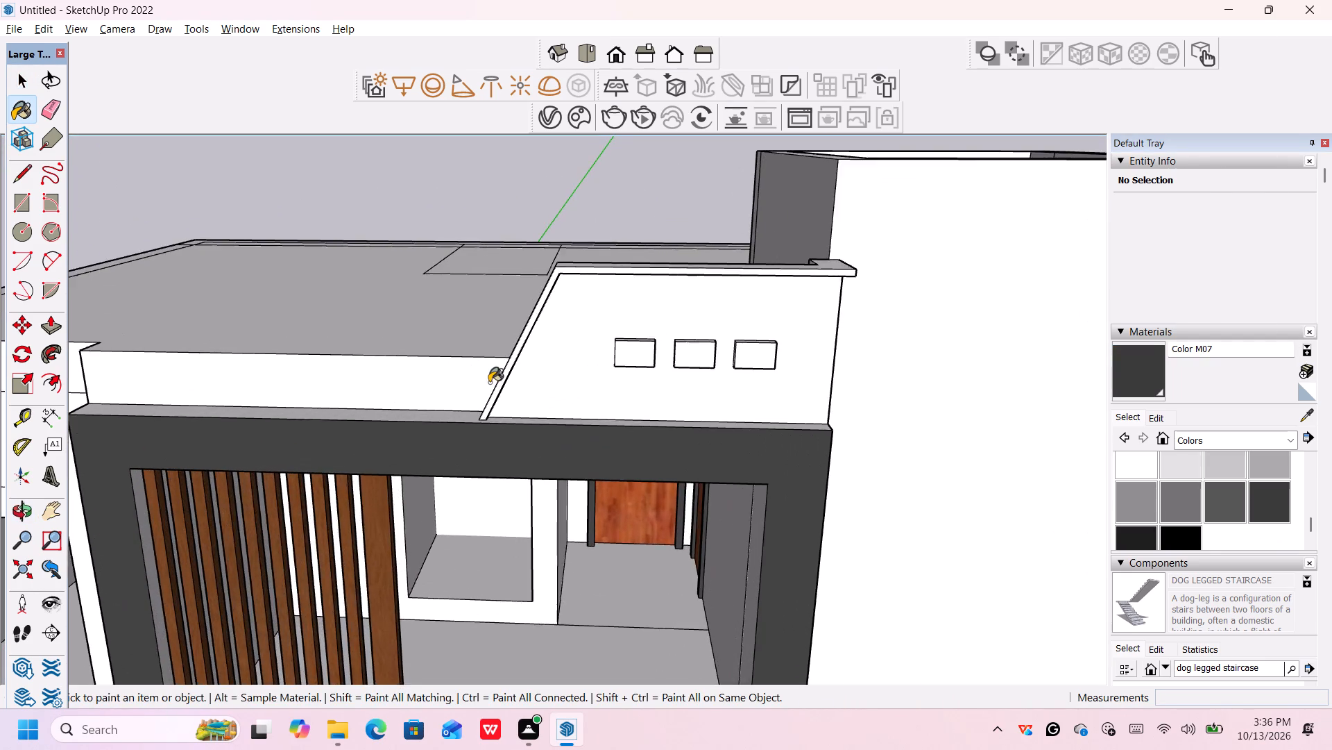
{"action": "scroll", "coordinate": [490, 383], "scroll_direction": "up", "scroll_amount": 5}
{"action": "left_click", "coordinate": [500, 397]}
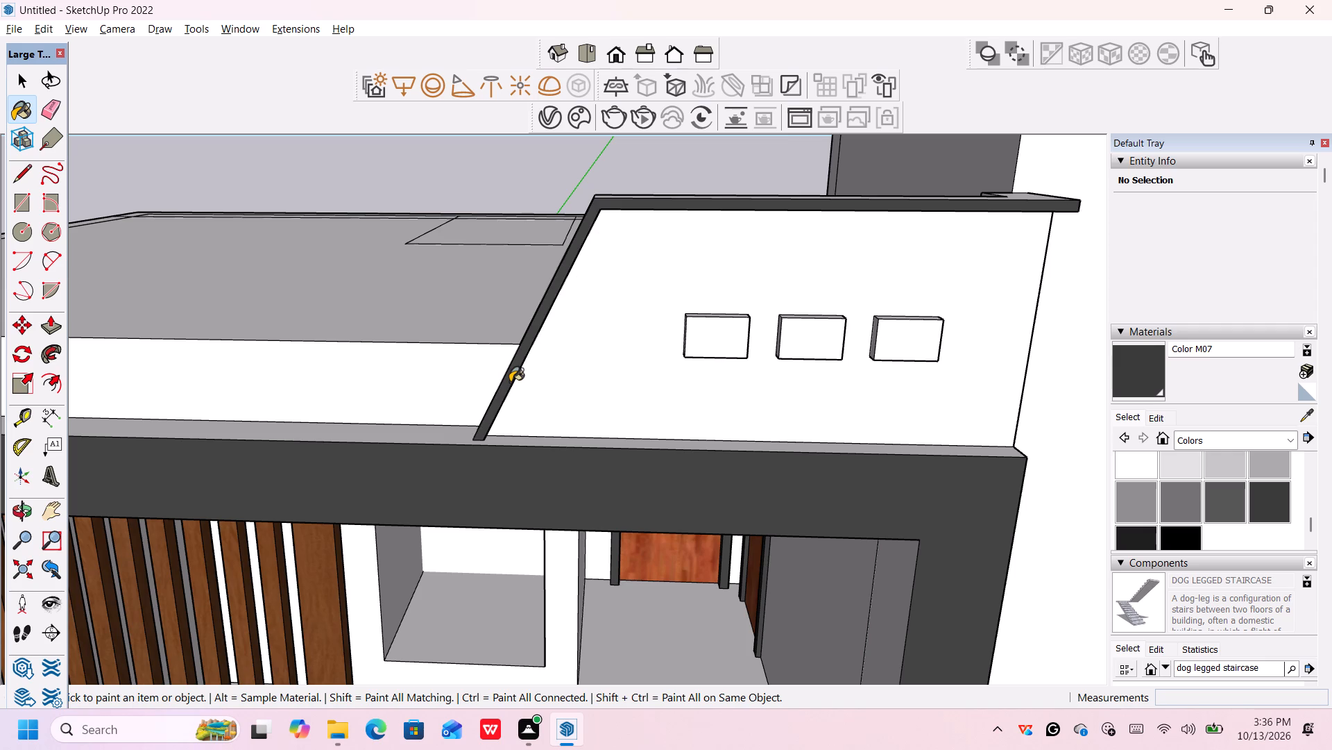
{"action": "middle_click_drag", "start_coordinate": [493, 381], "coordinate": [563, 442]}
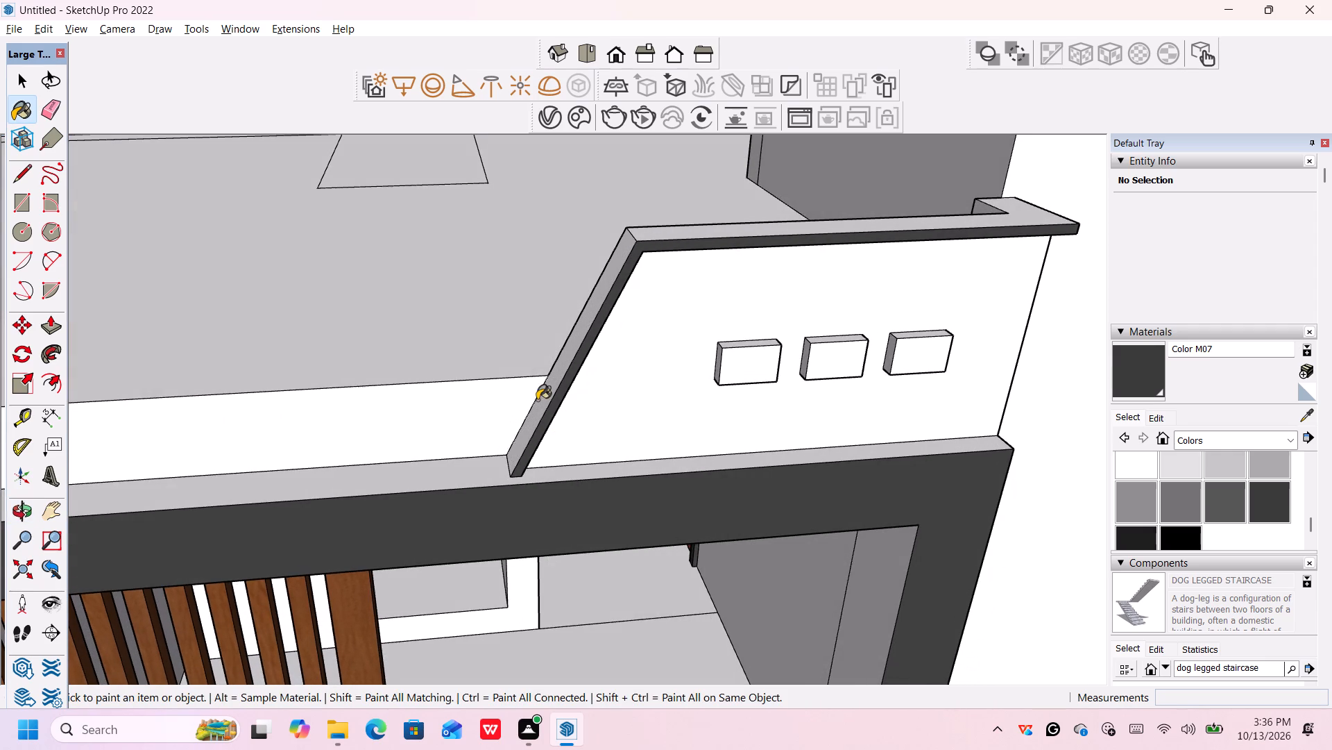
{"action": "left_click", "coordinate": [538, 400]}
{"action": "left_click", "coordinate": [695, 234]}
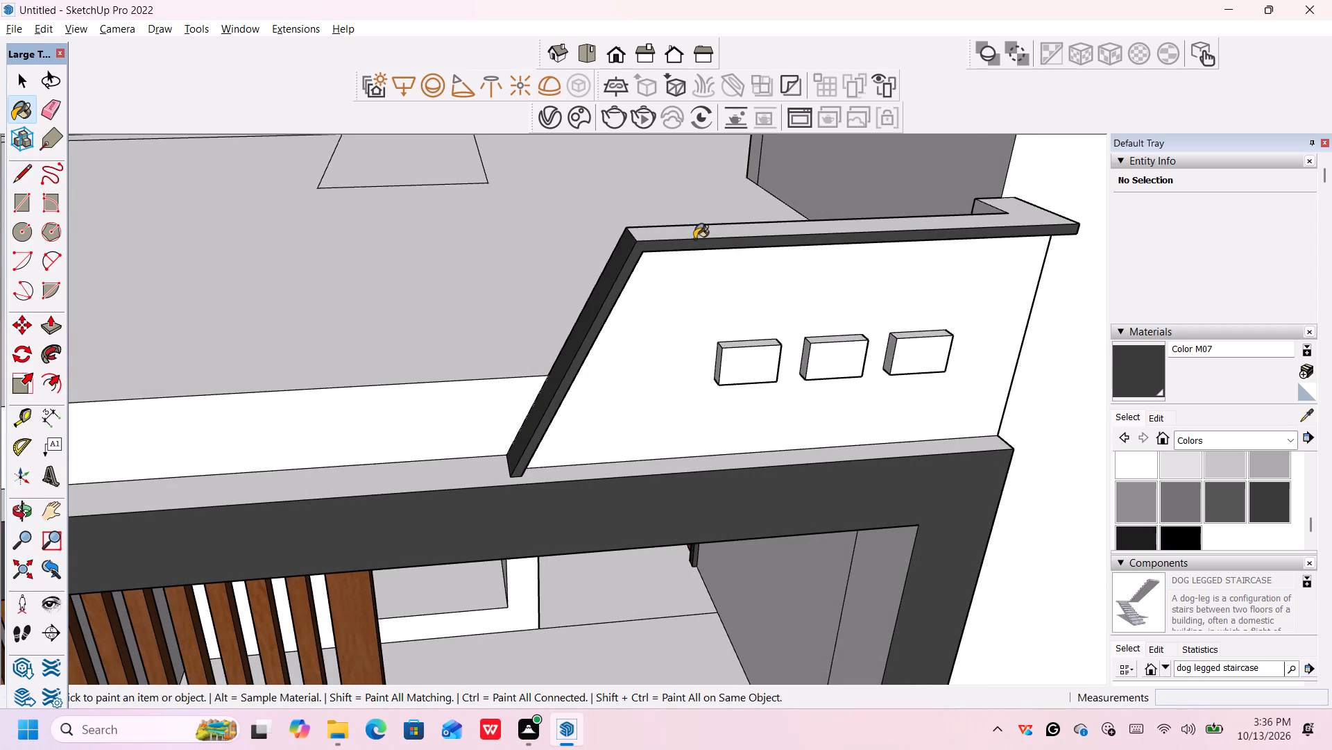
Paint the inner face of the parapet border's sloped part and the outer face of its side return with Color M07.
{"action": "scroll", "coordinate": [694, 240], "scroll_direction": "down", "scroll_amount": 7}
{"action": "scroll", "coordinate": [939, 273], "scroll_direction": "down", "scroll_amount": 4}
{"action": "middle_click_drag", "start_coordinate": [970, 319], "coordinate": [640, 237]}
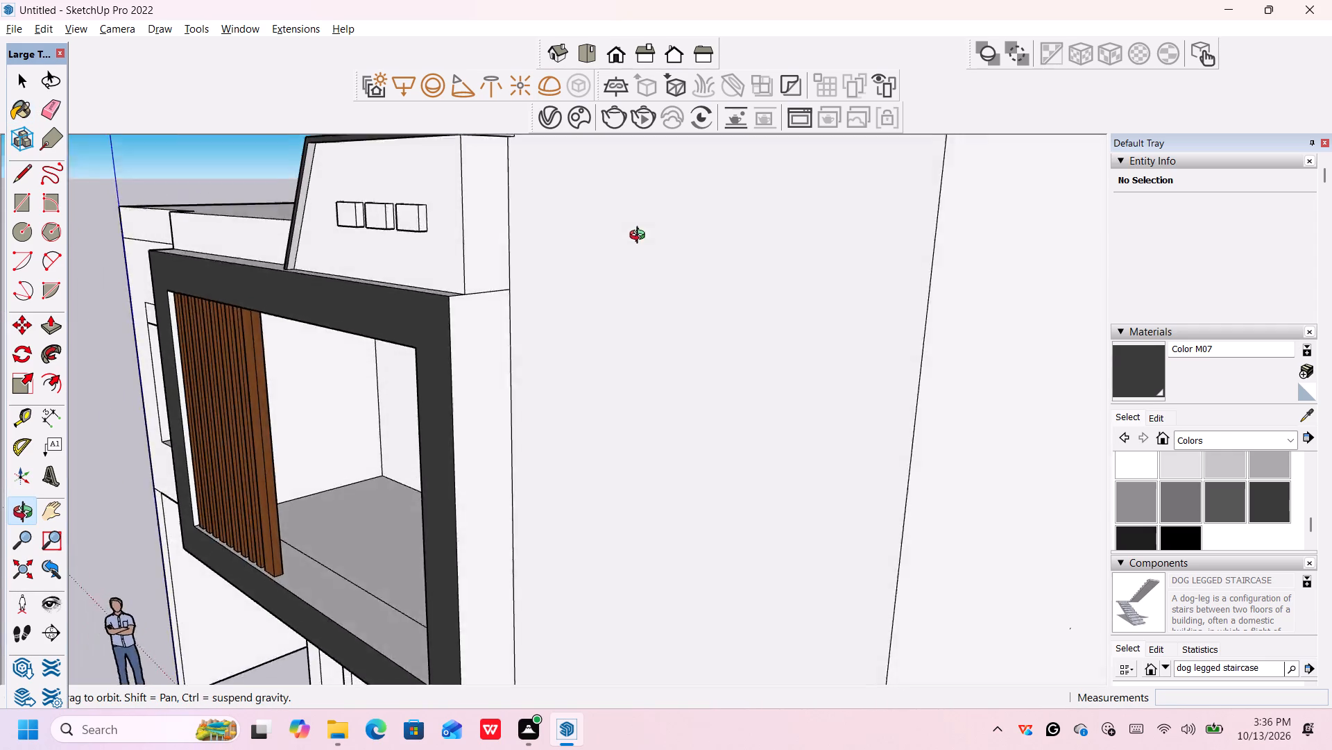
{"action": "middle_click_drag", "start_coordinate": [640, 237], "coordinate": [667, 219]}
{"action": "left_click", "coordinate": [321, 199]}
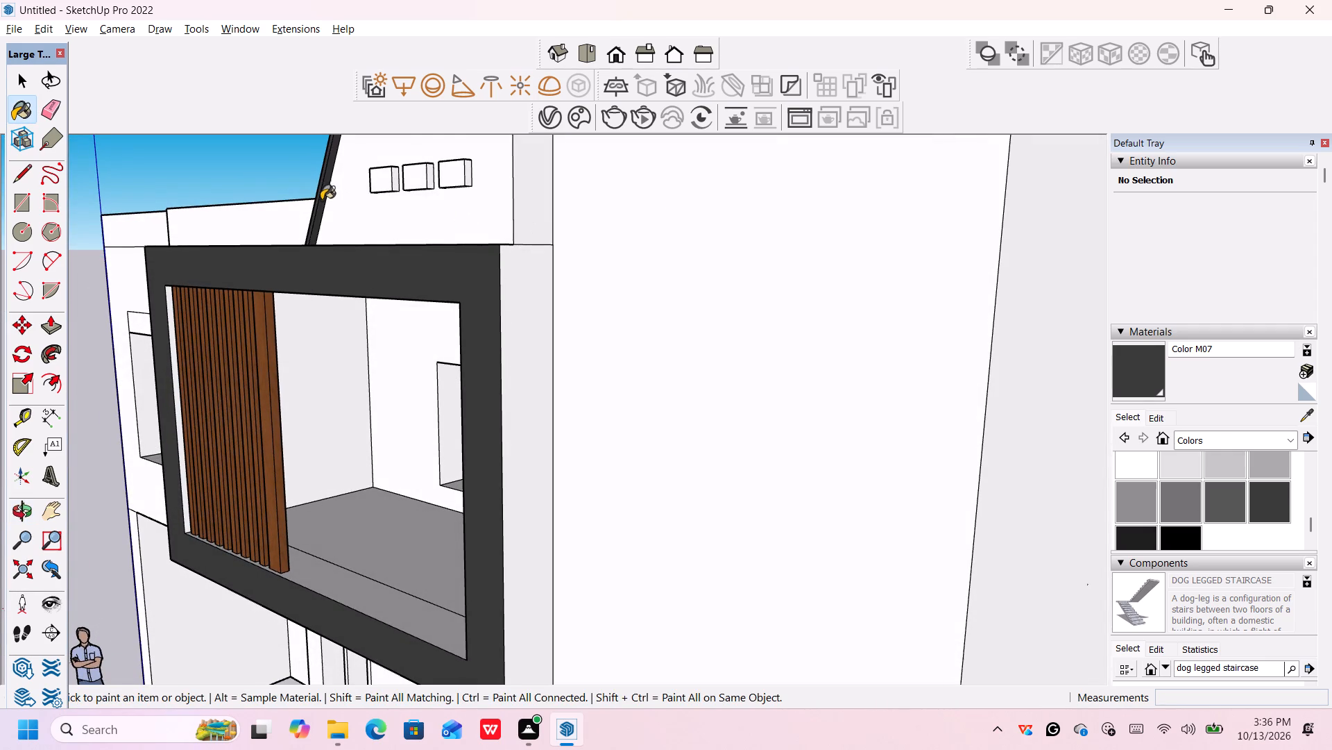
{"action": "scroll", "coordinate": [336, 197], "scroll_direction": "down", "scroll_amount": 6}
{"action": "middle_click_drag", "start_coordinate": [370, 196], "coordinate": [381, 280]}
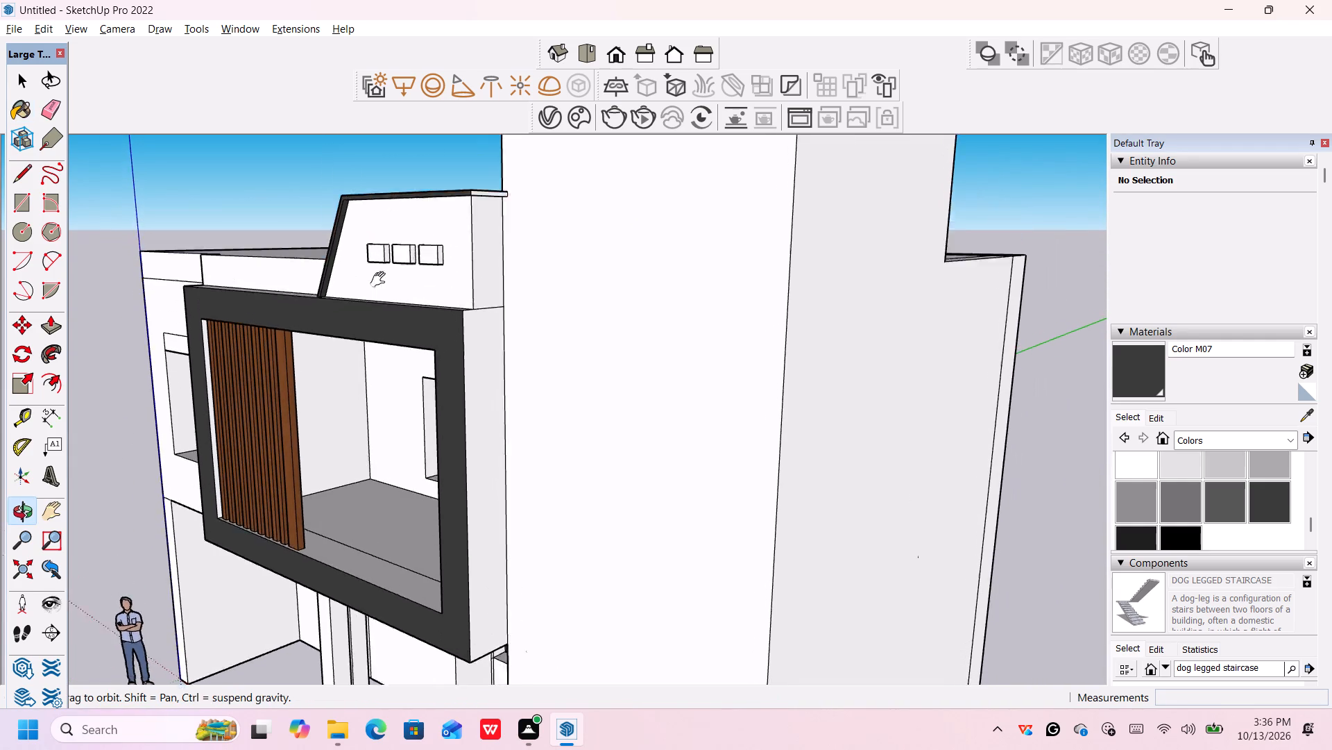
{"action": "middle_click_drag", "start_coordinate": [381, 280], "coordinate": [393, 370]}
{"action": "scroll", "coordinate": [493, 317], "scroll_direction": "up", "scroll_amount": 5}
{"action": "left_click", "coordinate": [505, 303]}
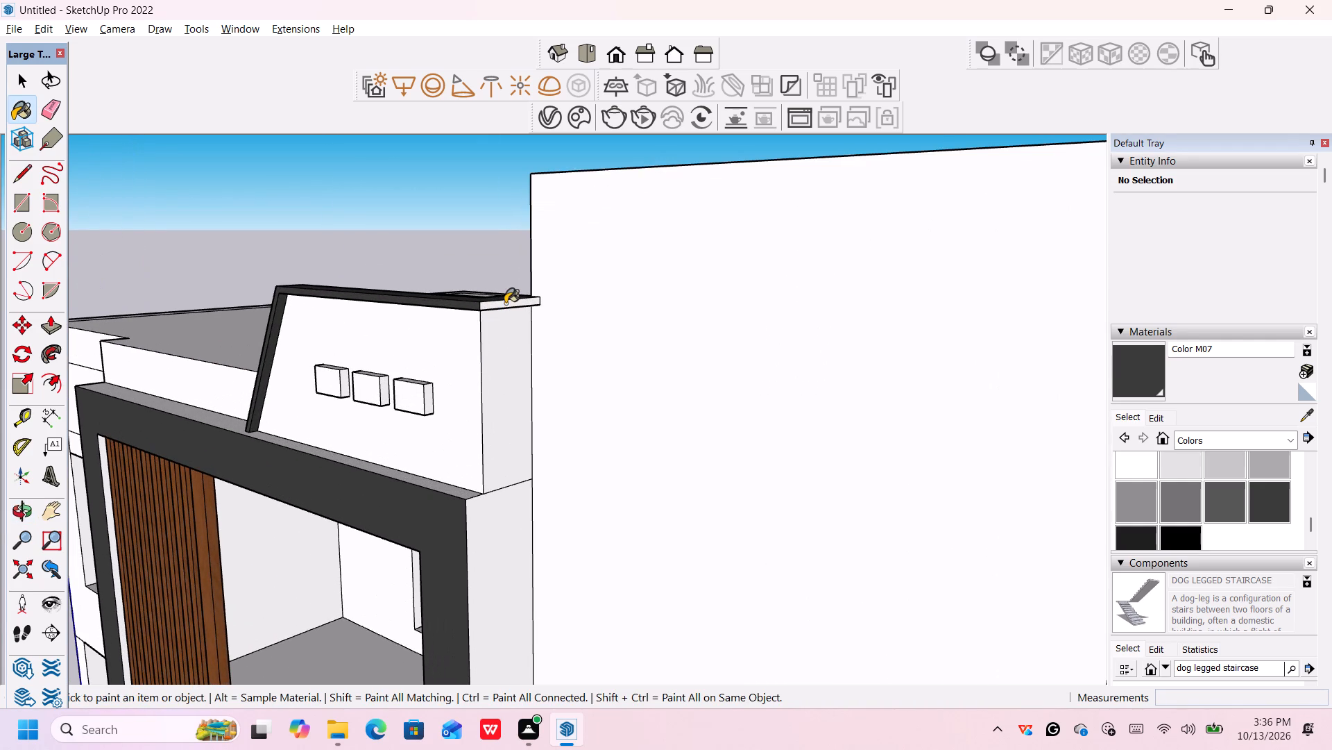
Paint the undersides of the parapet border's side return and front overhang with Color M07.
{"action": "scroll", "coordinate": [513, 329], "scroll_direction": "down", "scroll_amount": 1}
{"action": "middle_click_drag", "start_coordinate": [513, 329], "coordinate": [508, 259]}
{"action": "scroll", "coordinate": [511, 250], "scroll_direction": "up", "scroll_amount": 7}
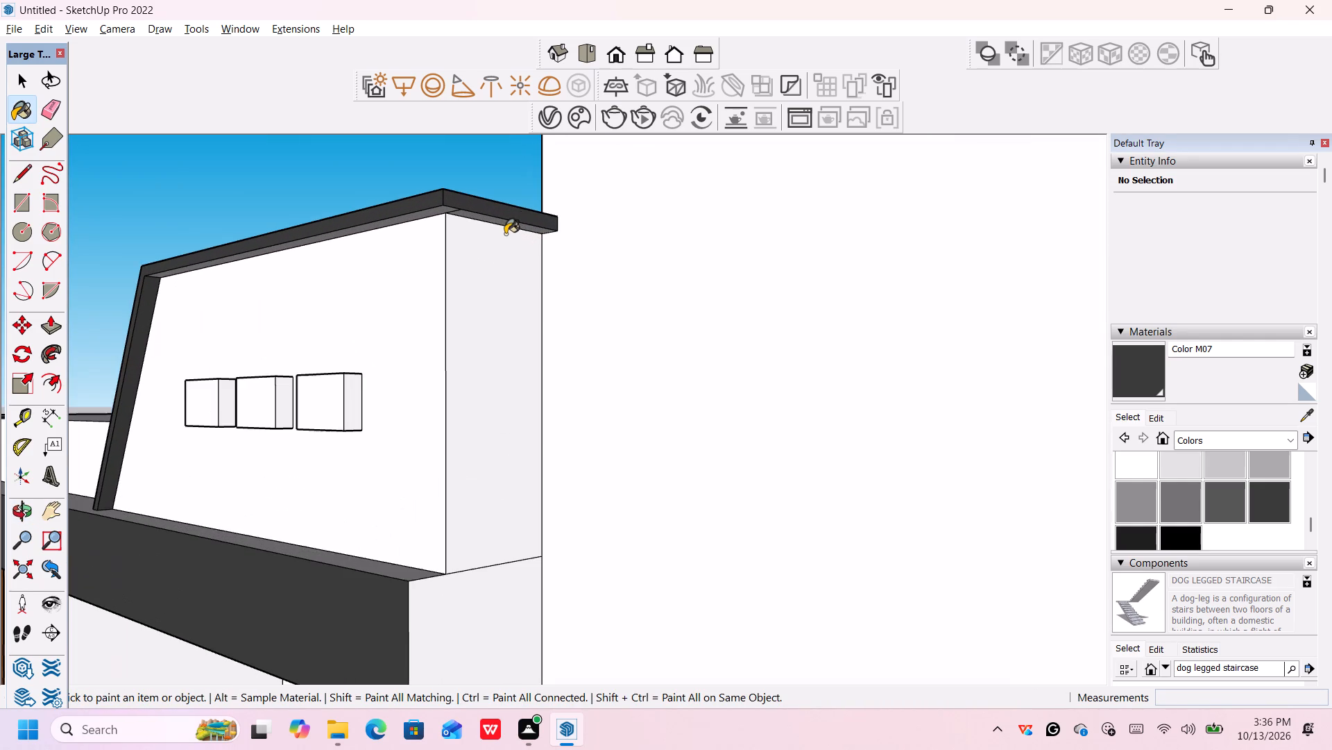
{"action": "left_click", "coordinate": [499, 221]}
{"action": "left_click", "coordinate": [440, 208]}
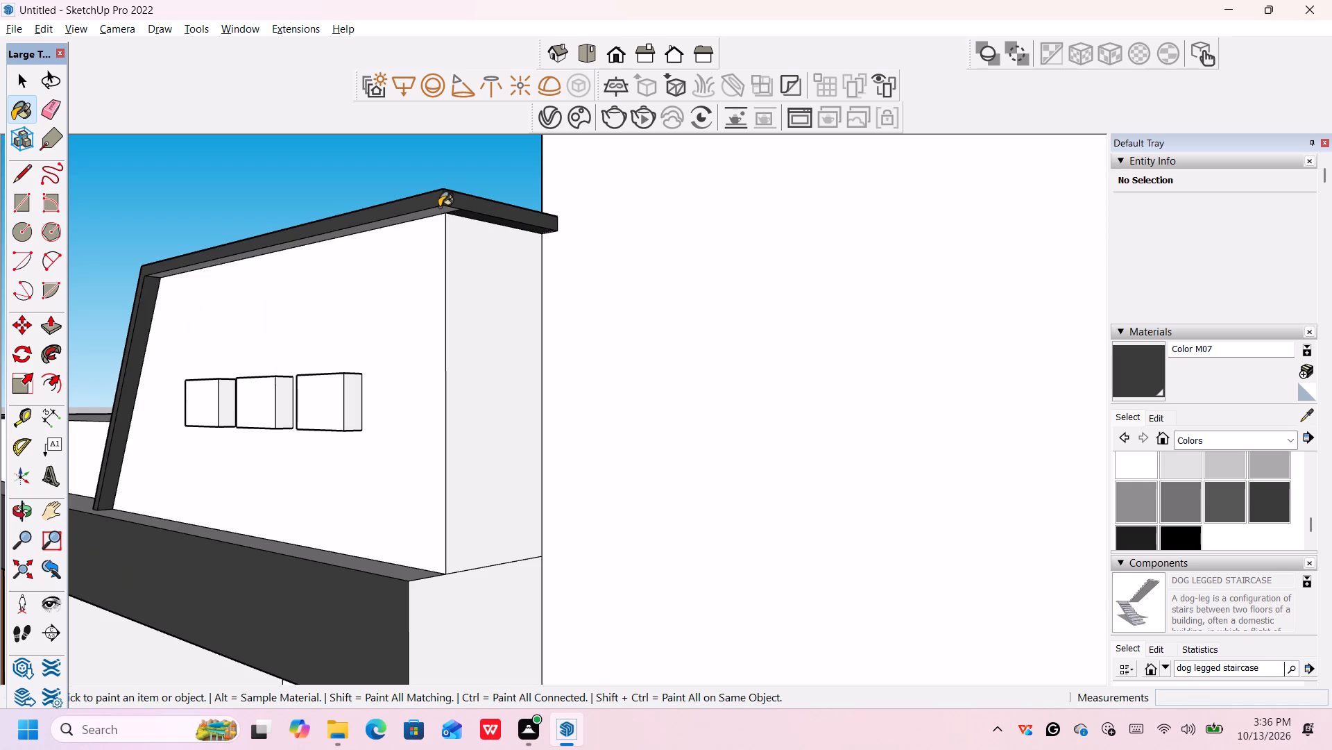
{"action": "scroll", "coordinate": [409, 216], "scroll_direction": "up", "scroll_amount": 6}
{"action": "left_click", "coordinate": [410, 215]}
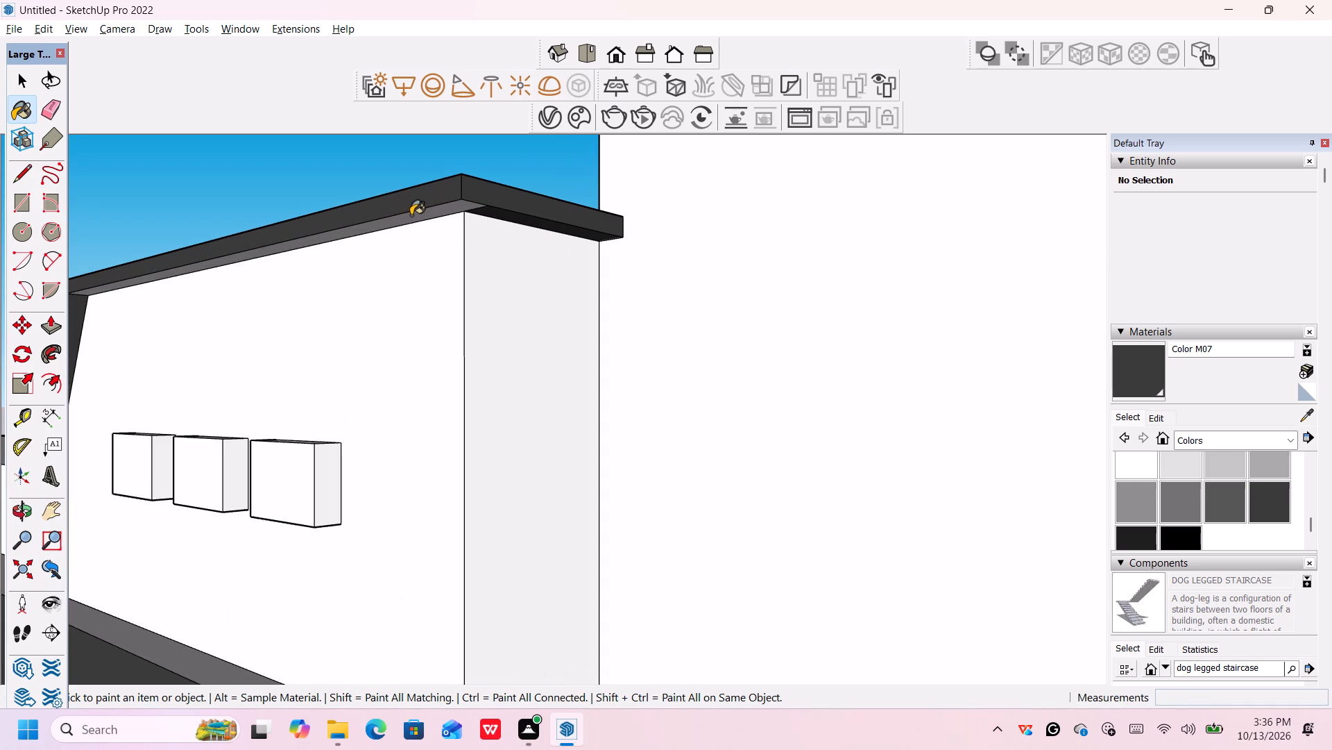
Paint the balcony frame's outer side face and the top of its bottom member with Color M07.
{"action": "scroll", "coordinate": [411, 217], "scroll_direction": "down", "scroll_amount": 20}
{"action": "scroll", "coordinate": [412, 217], "scroll_direction": "down", "scroll_amount": 3}
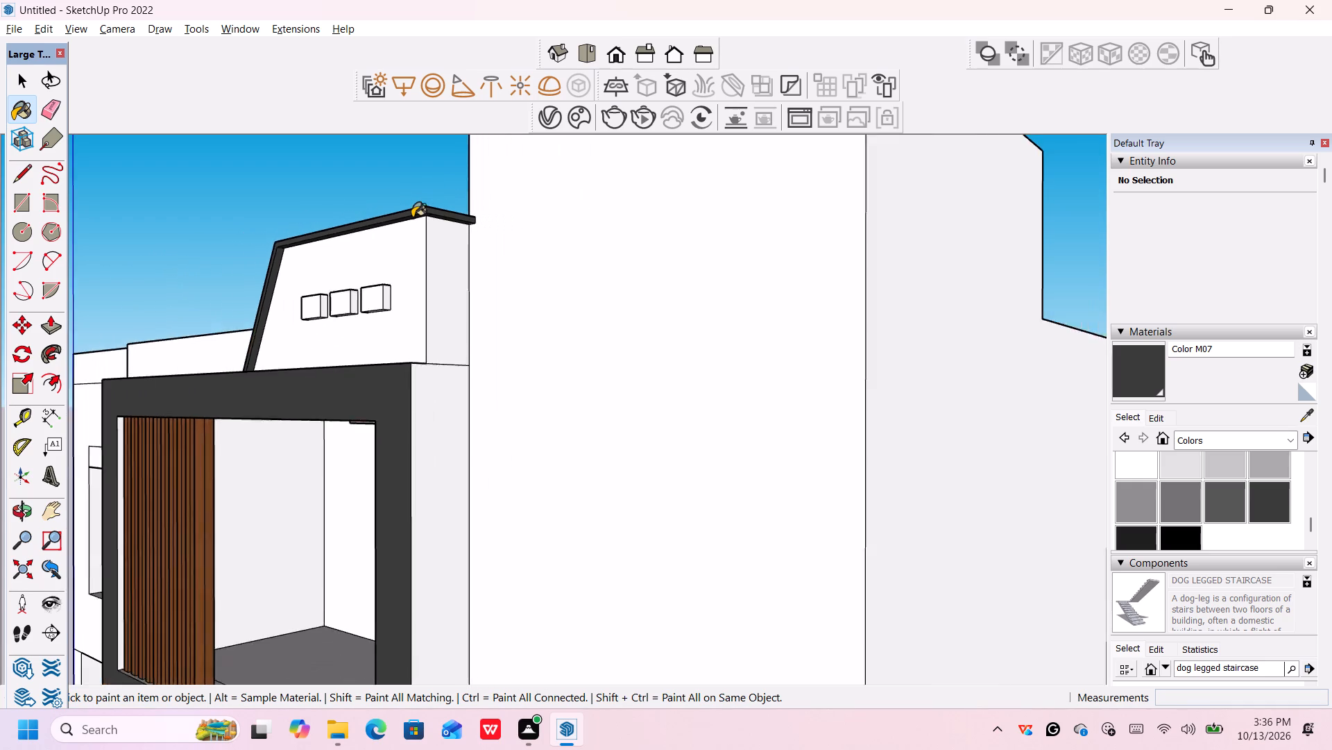
{"action": "scroll", "coordinate": [412, 217], "scroll_direction": "down", "scroll_amount": 8}
{"action": "left_click", "coordinate": [416, 386]}
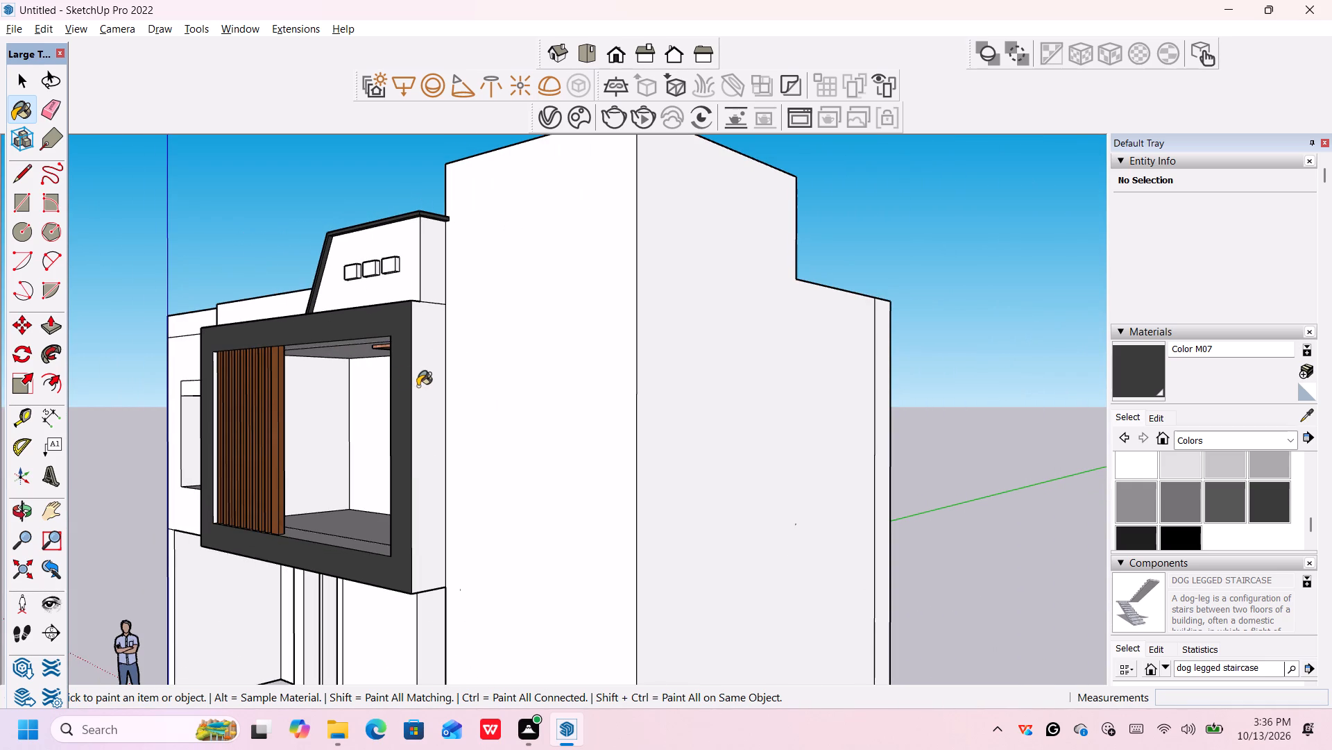
{"action": "scroll", "coordinate": [413, 386], "scroll_direction": "down", "scroll_amount": 5}
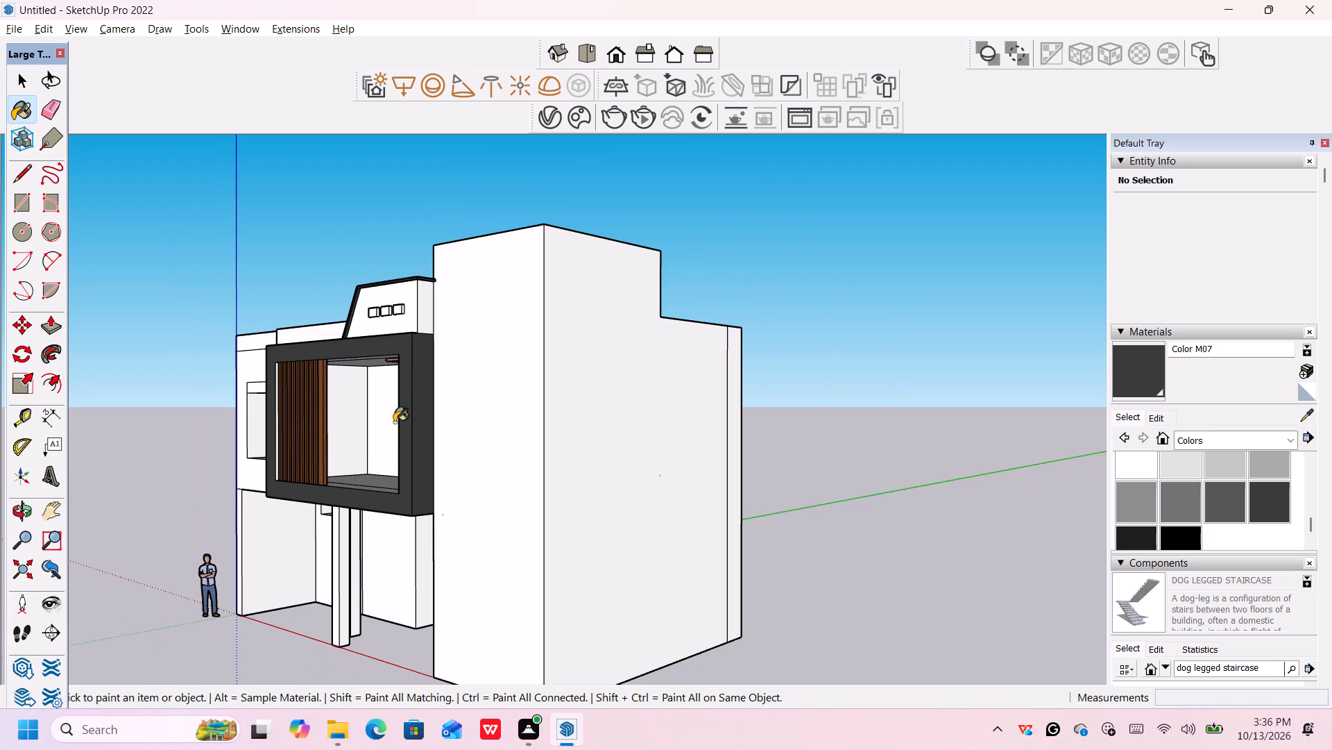
{"action": "middle_click_drag", "start_coordinate": [398, 424], "coordinate": [500, 481]}
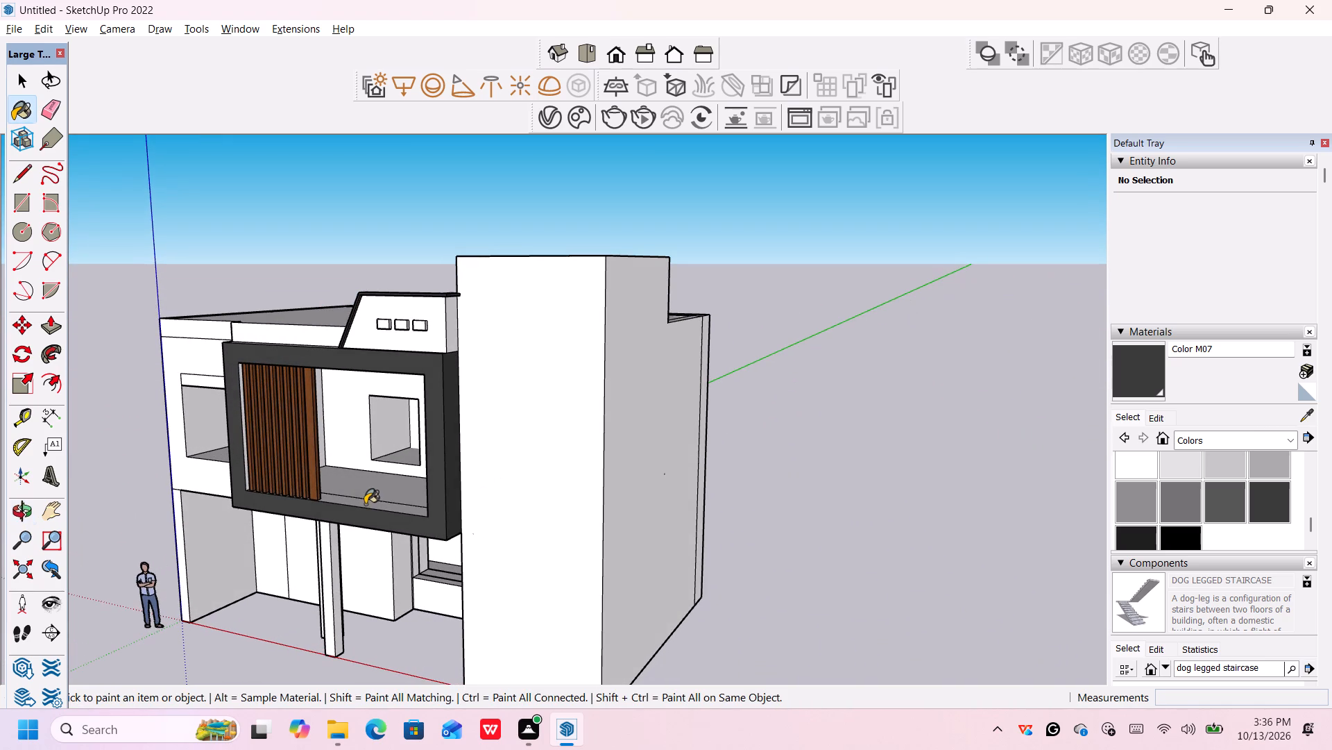
{"action": "left_click", "coordinate": [365, 504]}
Paint the balcony frame's remaining inner faces with Color M07: the tower side, the top member's underside and the side beside the slats.
{"action": "middle_click_drag", "start_coordinate": [364, 485], "coordinate": [426, 516]}
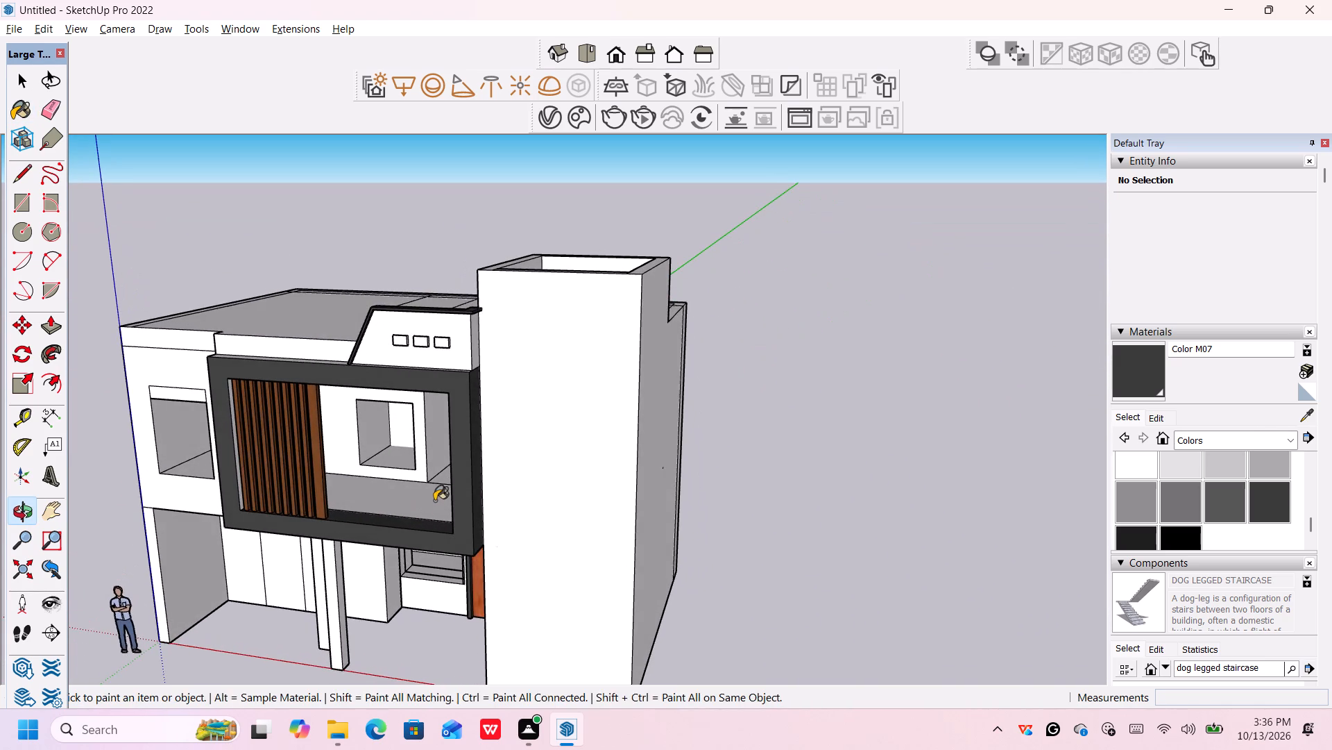
{"action": "middle_click_drag", "start_coordinate": [434, 501], "coordinate": [652, 487]}
{"action": "scroll", "coordinate": [625, 487], "scroll_direction": "up", "scroll_amount": 5}
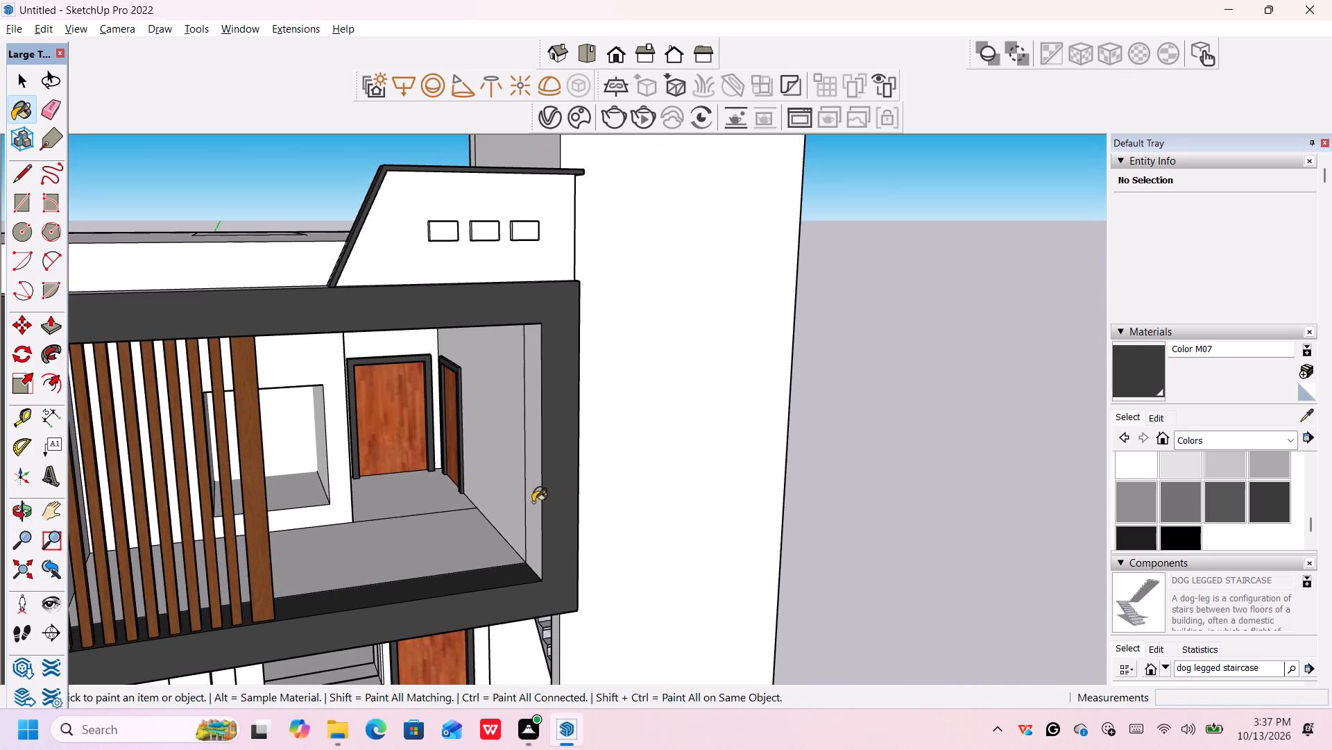
{"action": "left_click", "coordinate": [531, 500]}
{"action": "middle_click_drag", "start_coordinate": [533, 506], "coordinate": [519, 379]}
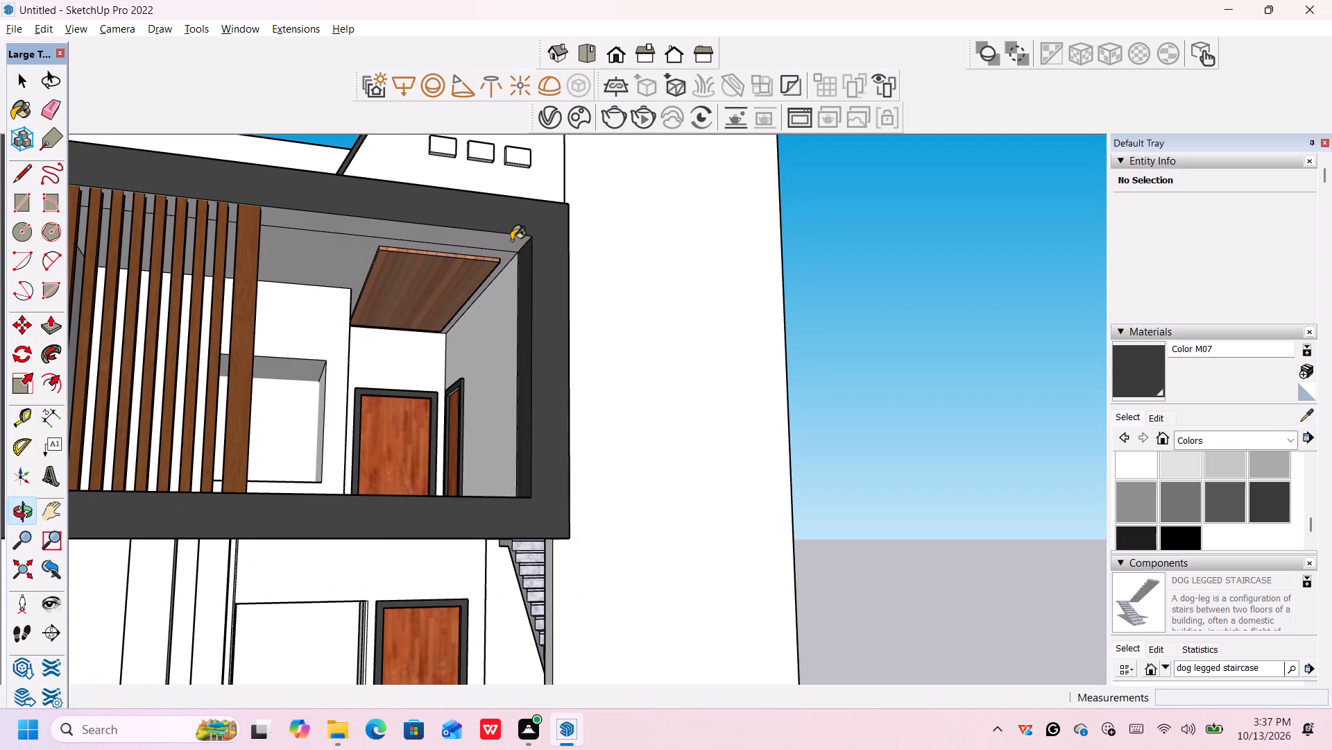
{"action": "left_click", "coordinate": [509, 237]}
{"action": "scroll", "coordinate": [506, 242], "scroll_direction": "down", "scroll_amount": 11}
{"action": "middle_click_drag", "start_coordinate": [529, 322], "coordinate": [482, 324]}
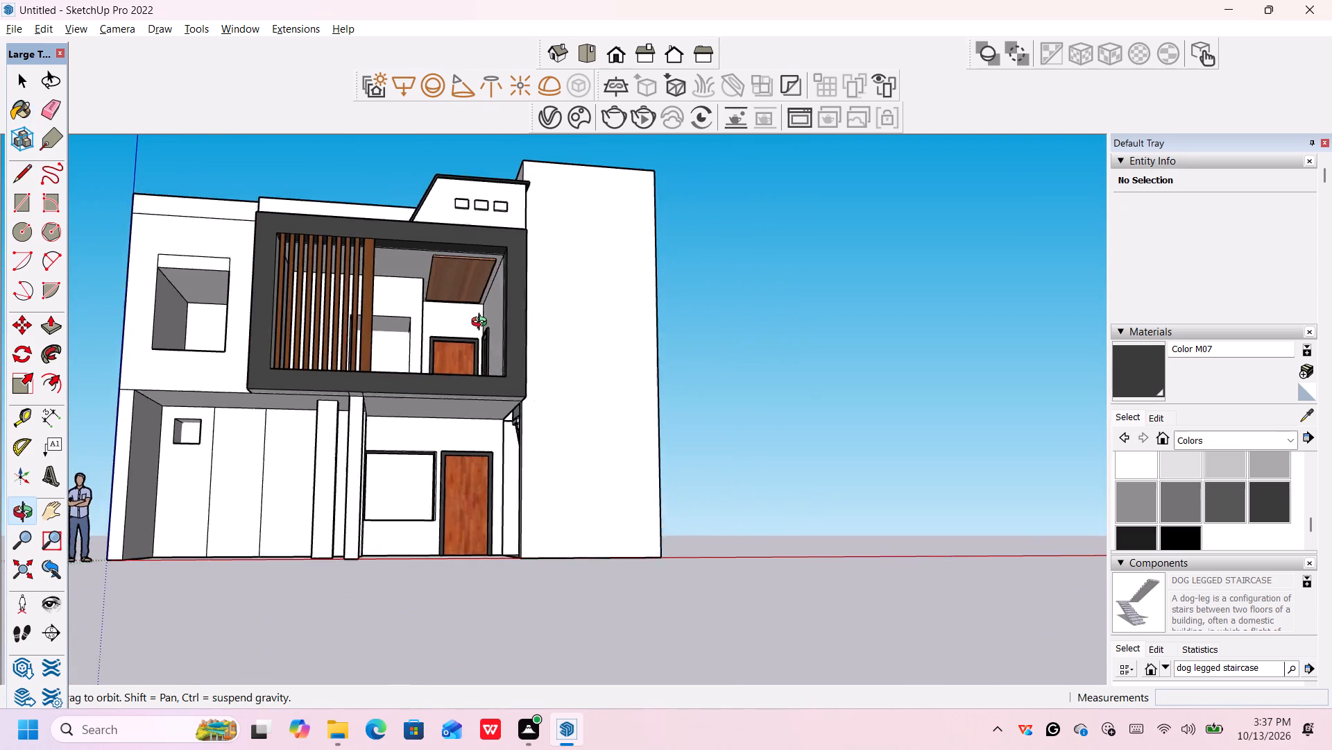
{"action": "middle_click_drag", "start_coordinate": [482, 324], "coordinate": [389, 363]}
{"action": "scroll", "coordinate": [322, 349], "scroll_direction": "up", "scroll_amount": 5}
{"action": "scroll", "coordinate": [257, 366], "scroll_direction": "up", "scroll_amount": 8}
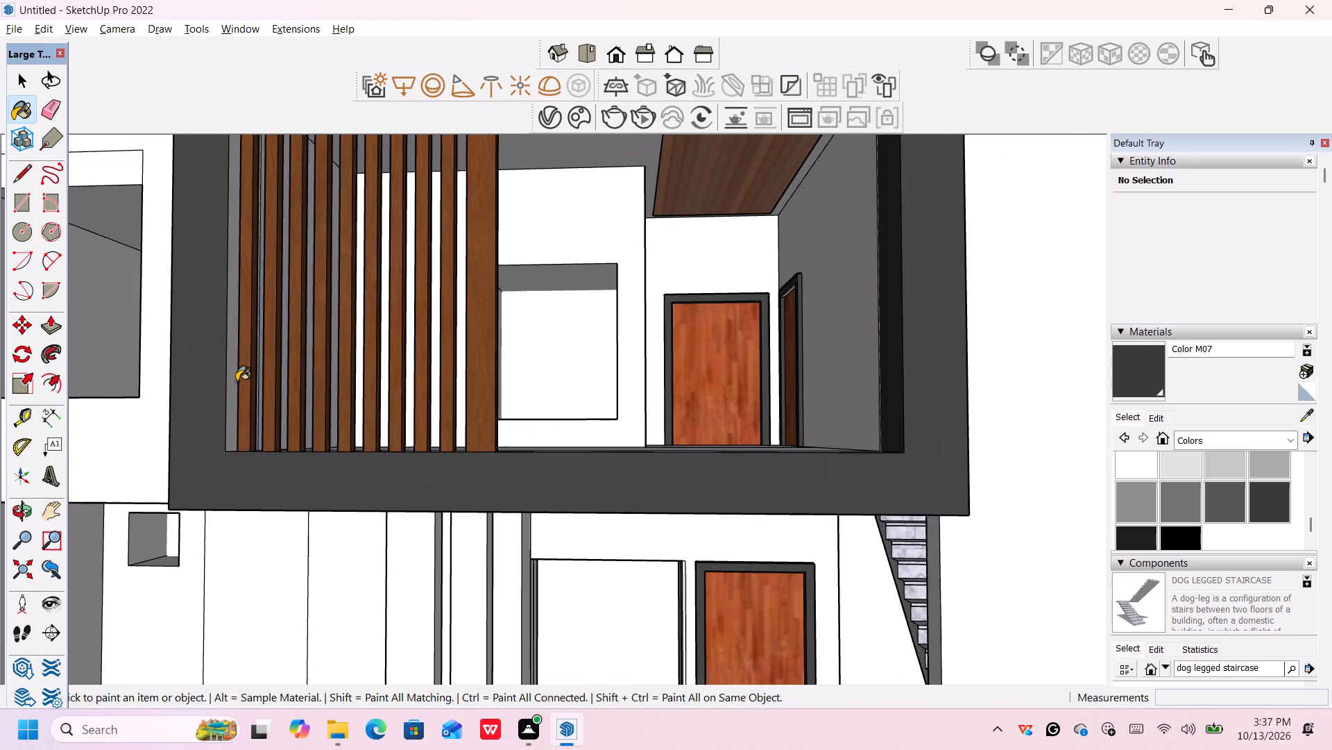
{"action": "left_click", "coordinate": [236, 379]}
{"action": "scroll", "coordinate": [236, 379], "scroll_direction": "down", "scroll_amount": 8}
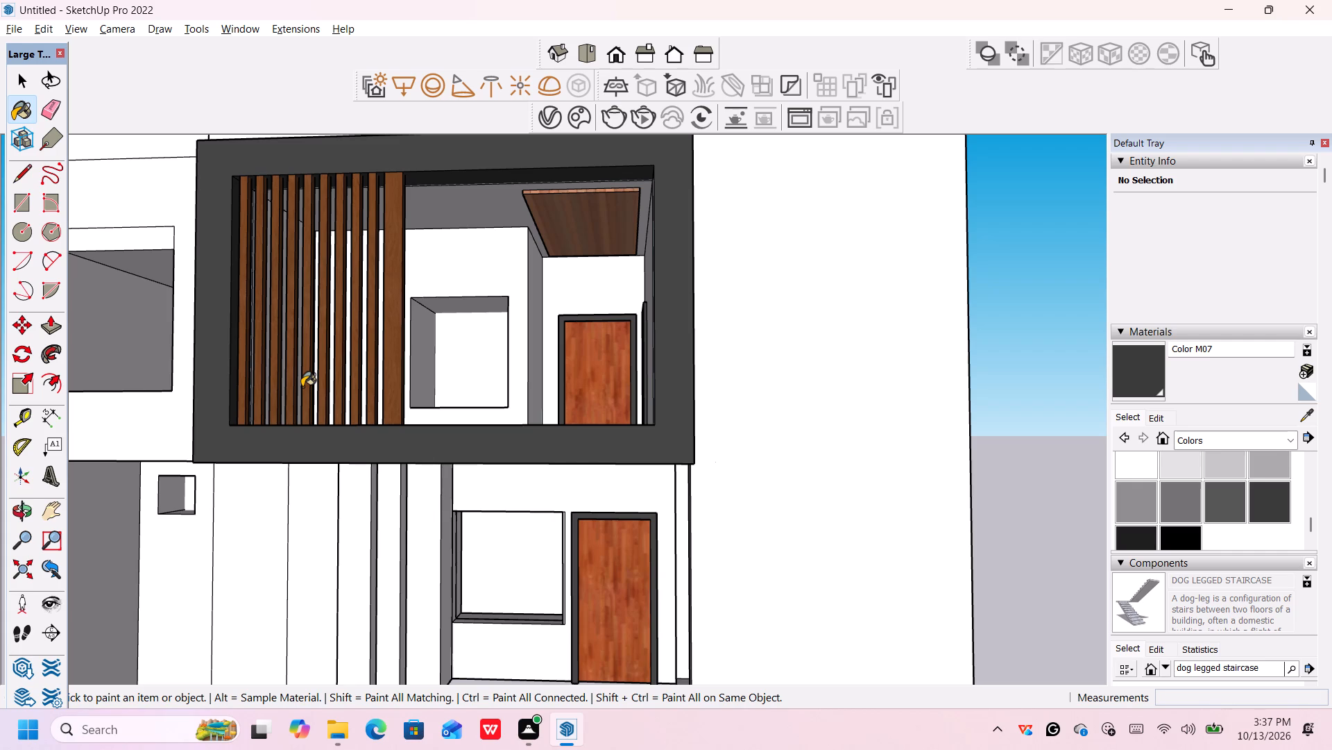
{"action": "middle_click_drag", "start_coordinate": [459, 451], "coordinate": [501, 582]}
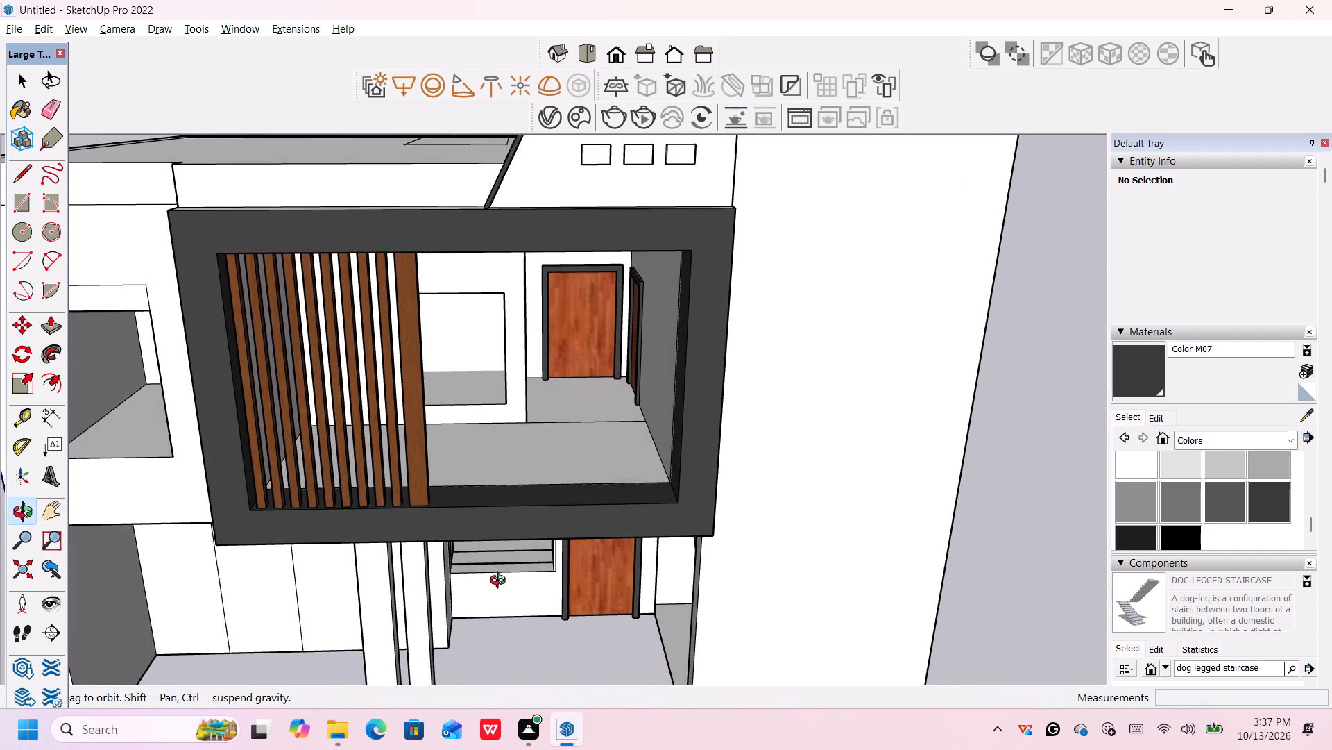
{"action": "middle_click_drag", "start_coordinate": [501, 582], "coordinate": [501, 581]}
{"action": "key", "text": "space"}
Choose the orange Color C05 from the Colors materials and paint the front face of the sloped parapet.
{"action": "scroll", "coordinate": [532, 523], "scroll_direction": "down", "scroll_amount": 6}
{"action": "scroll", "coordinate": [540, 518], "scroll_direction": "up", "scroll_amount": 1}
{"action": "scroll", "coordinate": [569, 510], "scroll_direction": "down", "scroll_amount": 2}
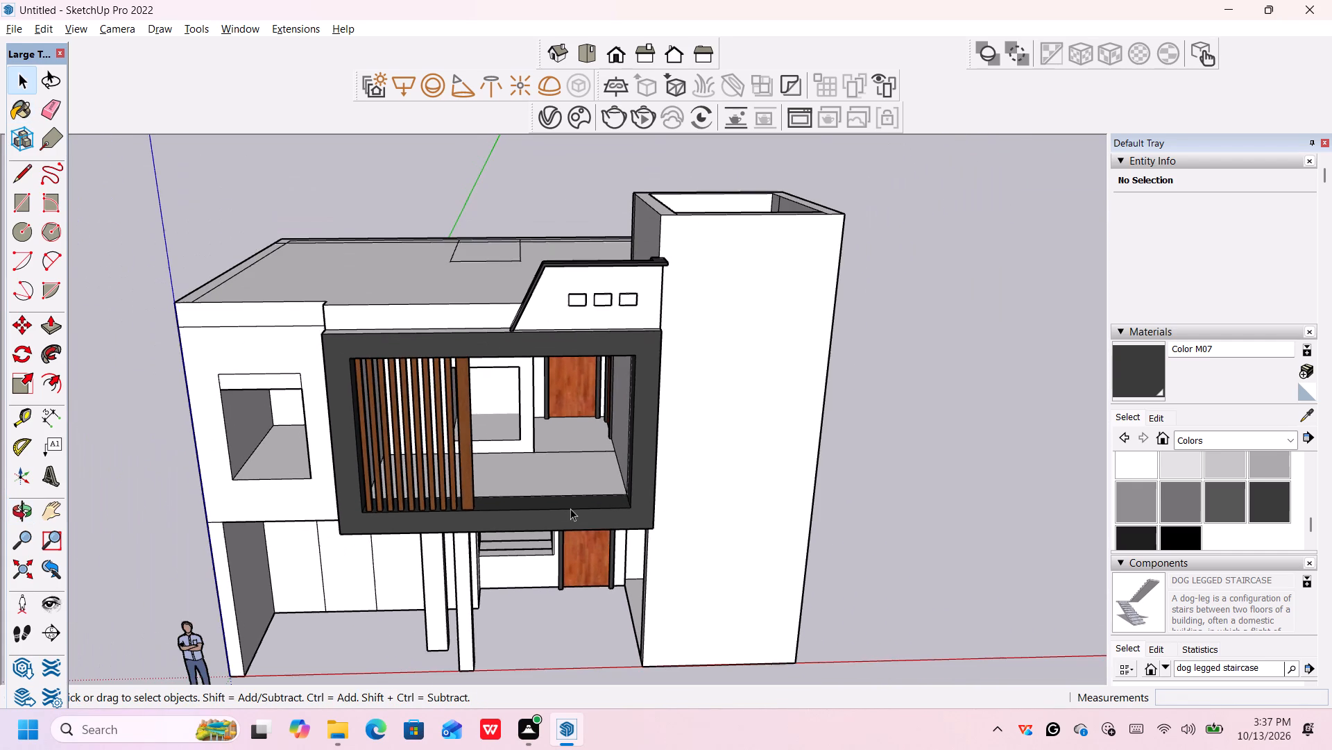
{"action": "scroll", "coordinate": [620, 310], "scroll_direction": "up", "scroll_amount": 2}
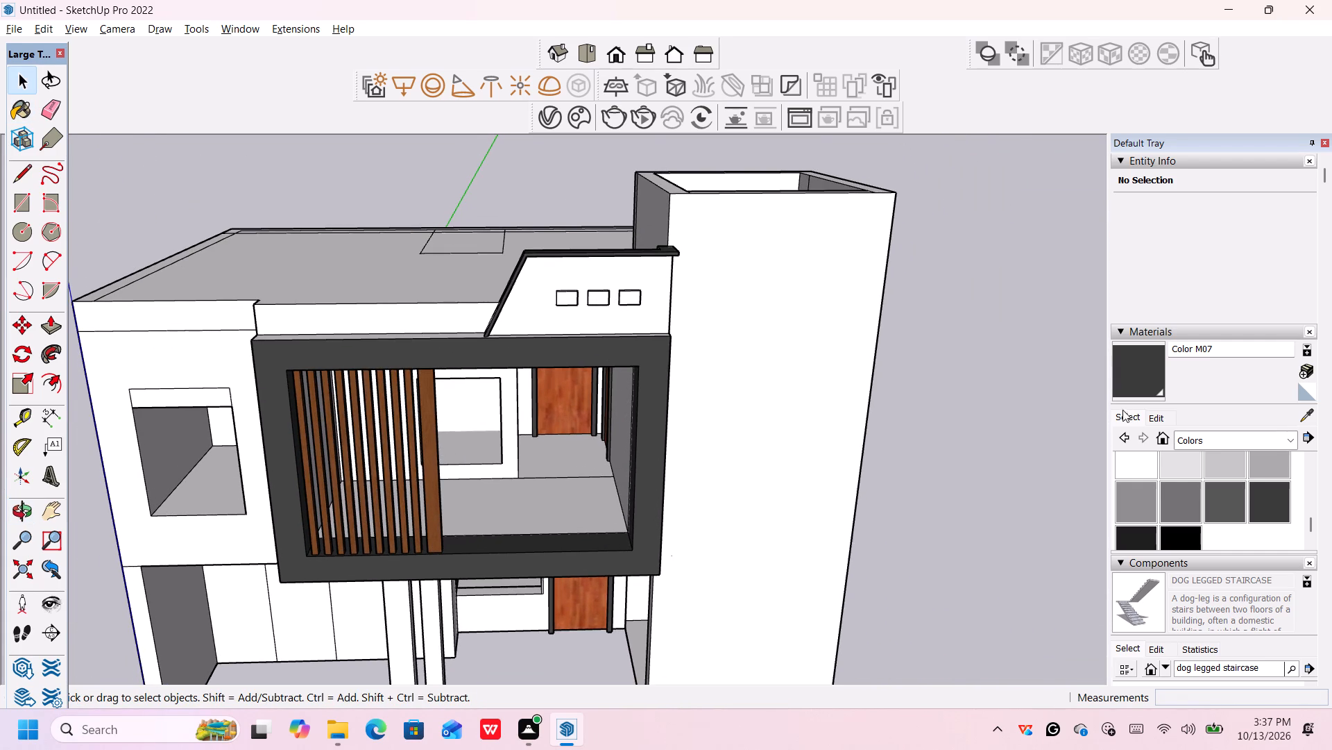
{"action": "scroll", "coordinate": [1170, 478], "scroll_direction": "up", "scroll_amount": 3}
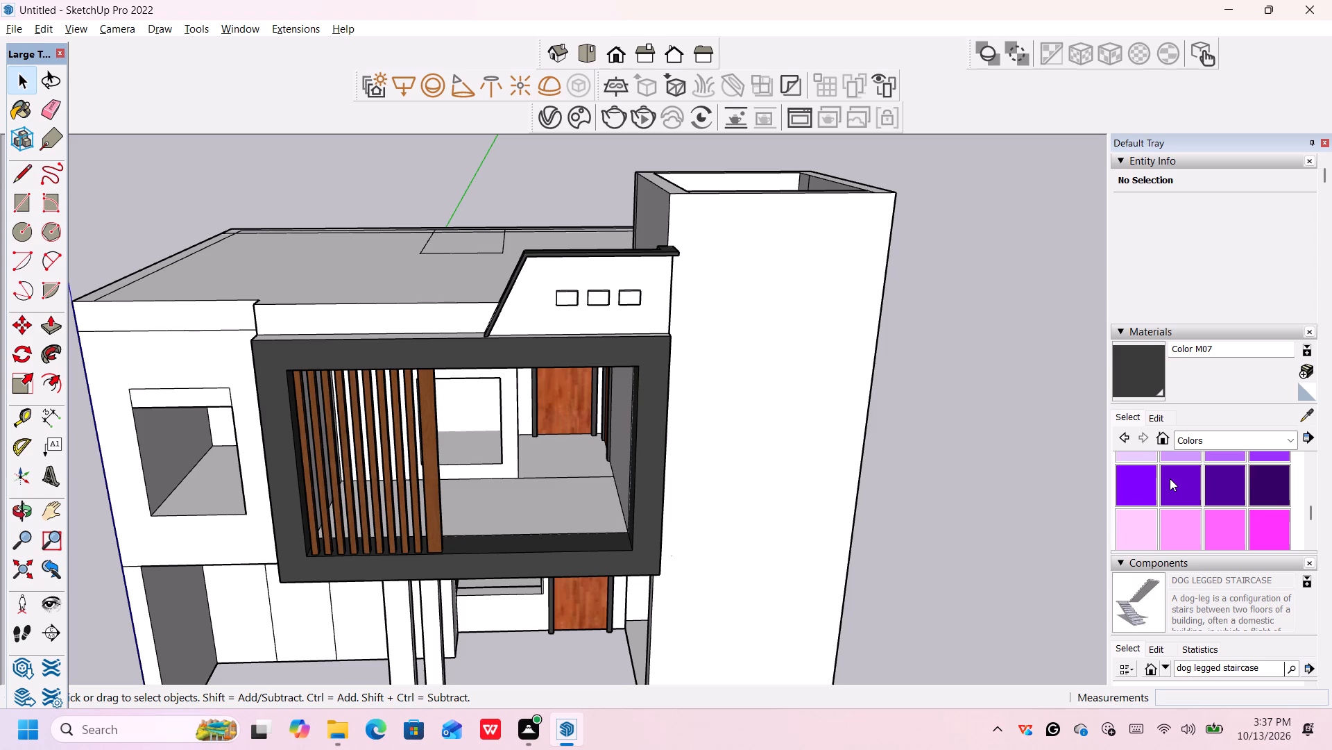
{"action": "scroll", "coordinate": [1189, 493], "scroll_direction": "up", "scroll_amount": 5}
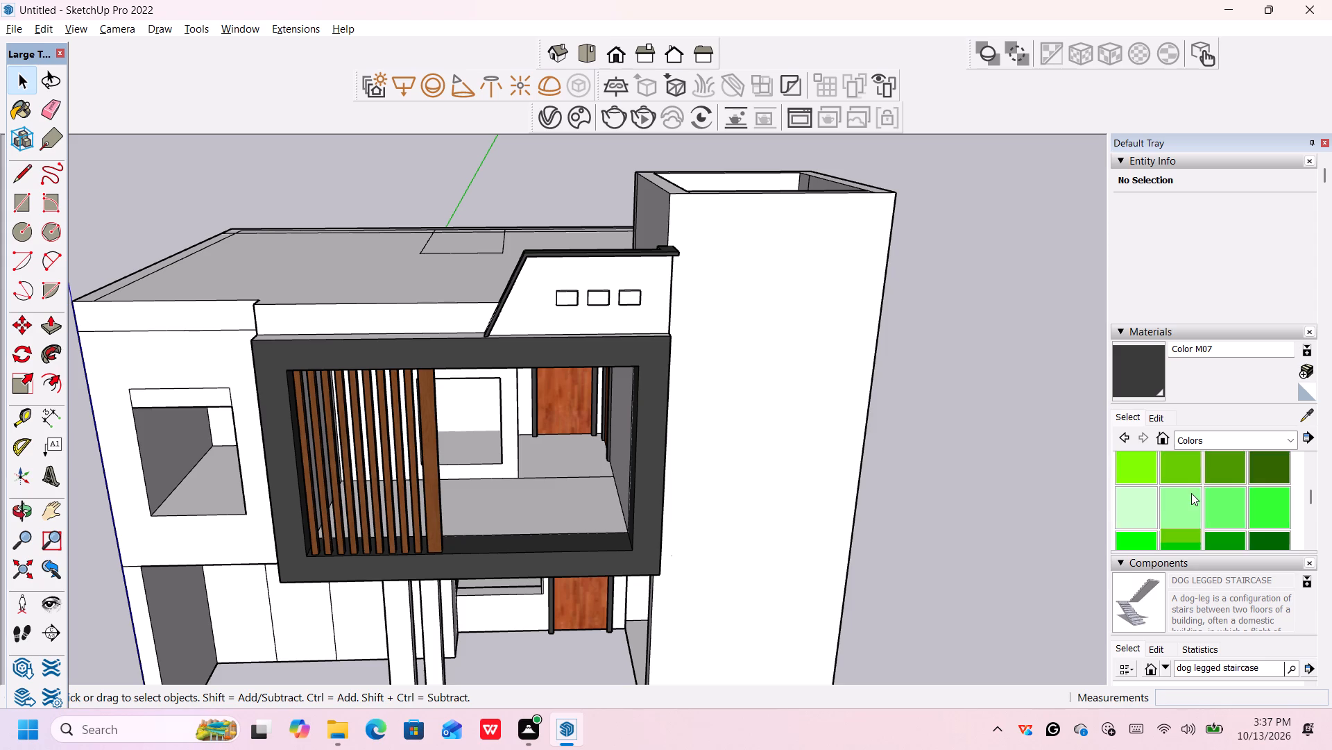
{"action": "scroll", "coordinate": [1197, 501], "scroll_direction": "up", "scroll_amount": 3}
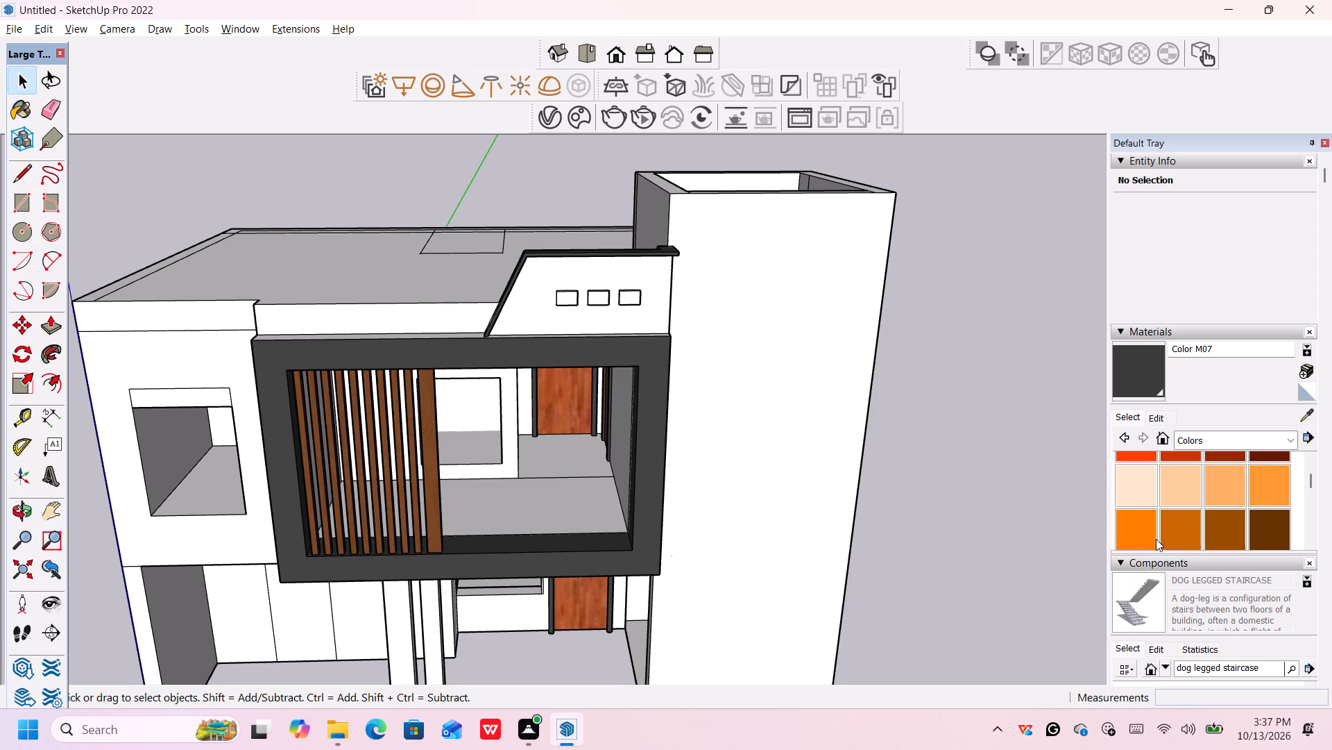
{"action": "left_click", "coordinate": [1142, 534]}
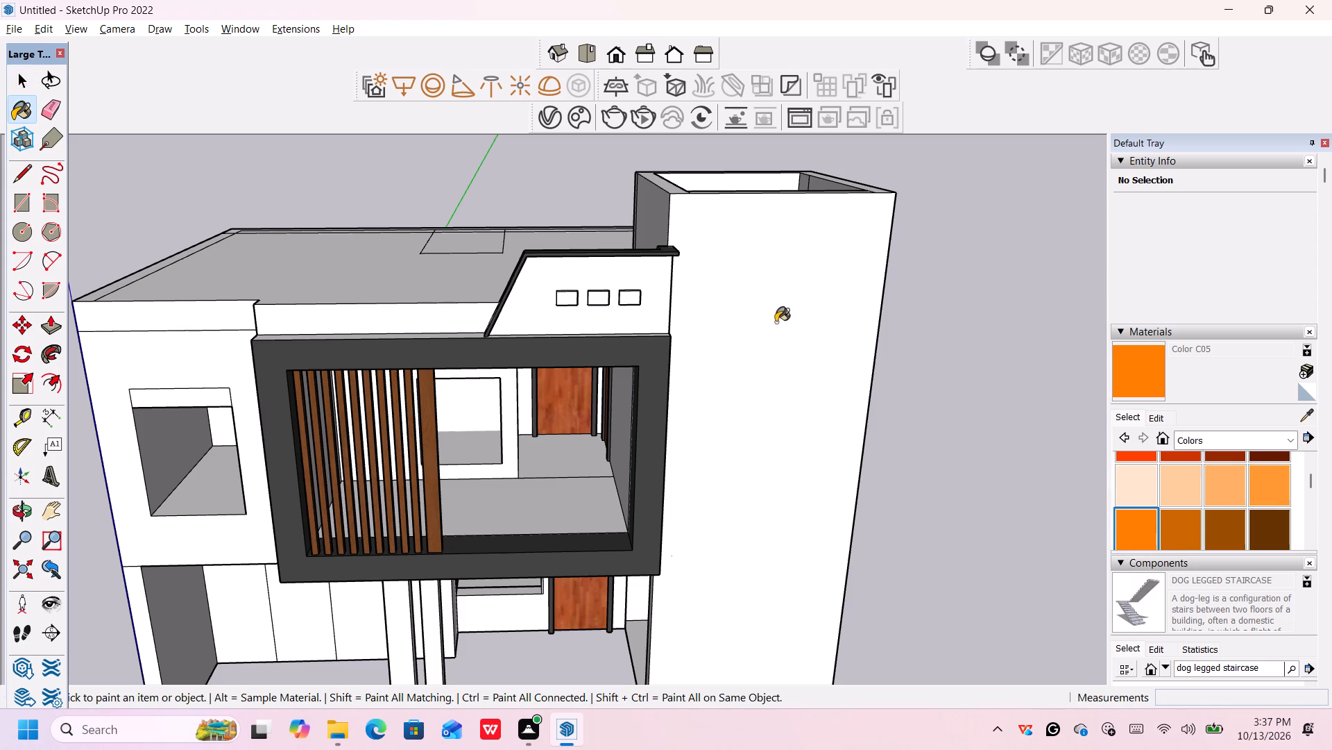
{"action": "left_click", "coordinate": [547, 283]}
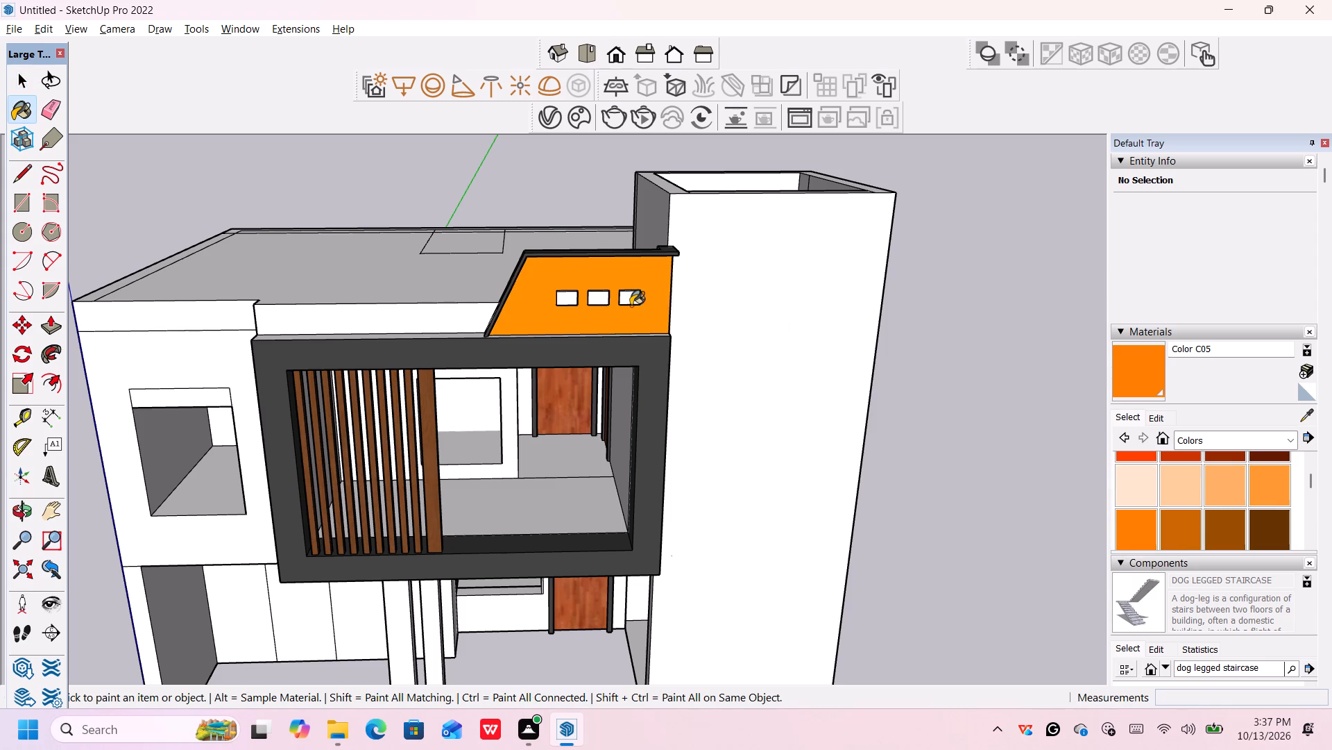
Repaint the sloped parapet's front face with the darker orange Color C06.
{"action": "middle_click_drag", "start_coordinate": [716, 422], "coordinate": [686, 364]}
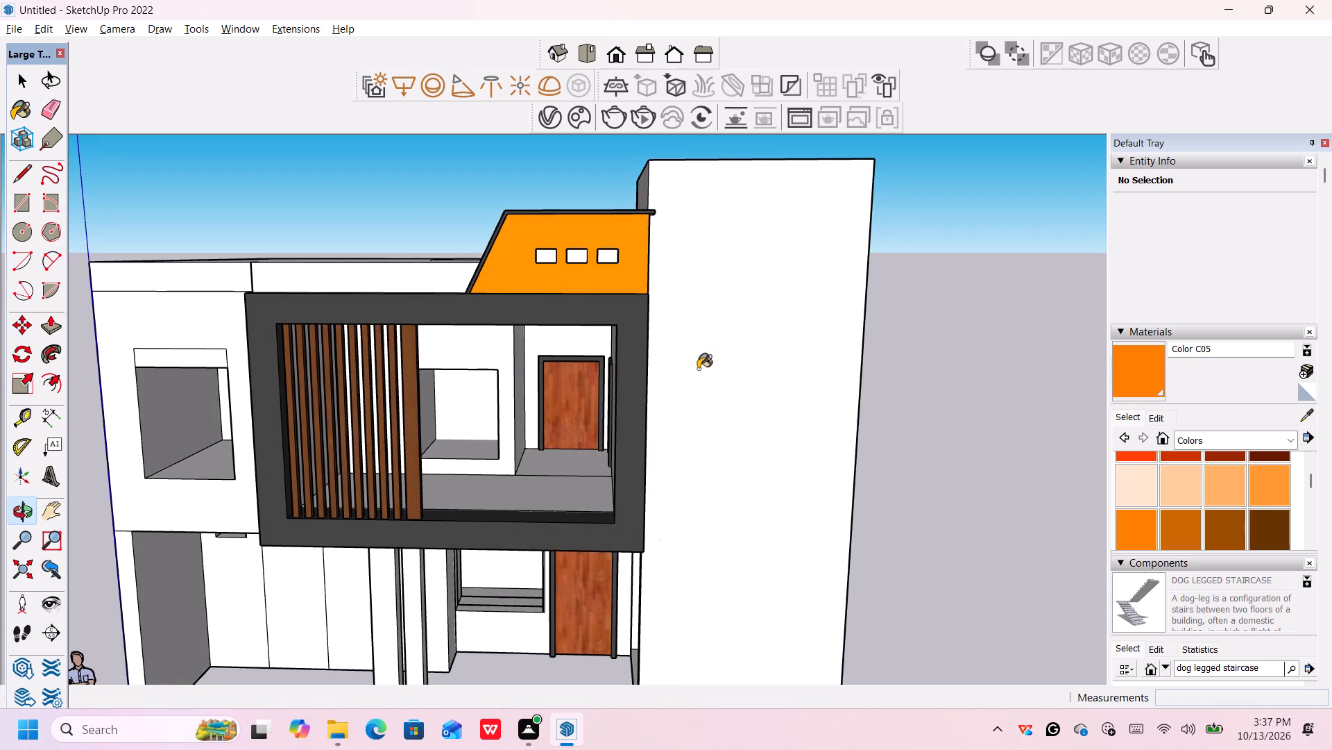
{"action": "left_click", "coordinate": [1188, 523]}
{"action": "left_click", "coordinate": [637, 267]}
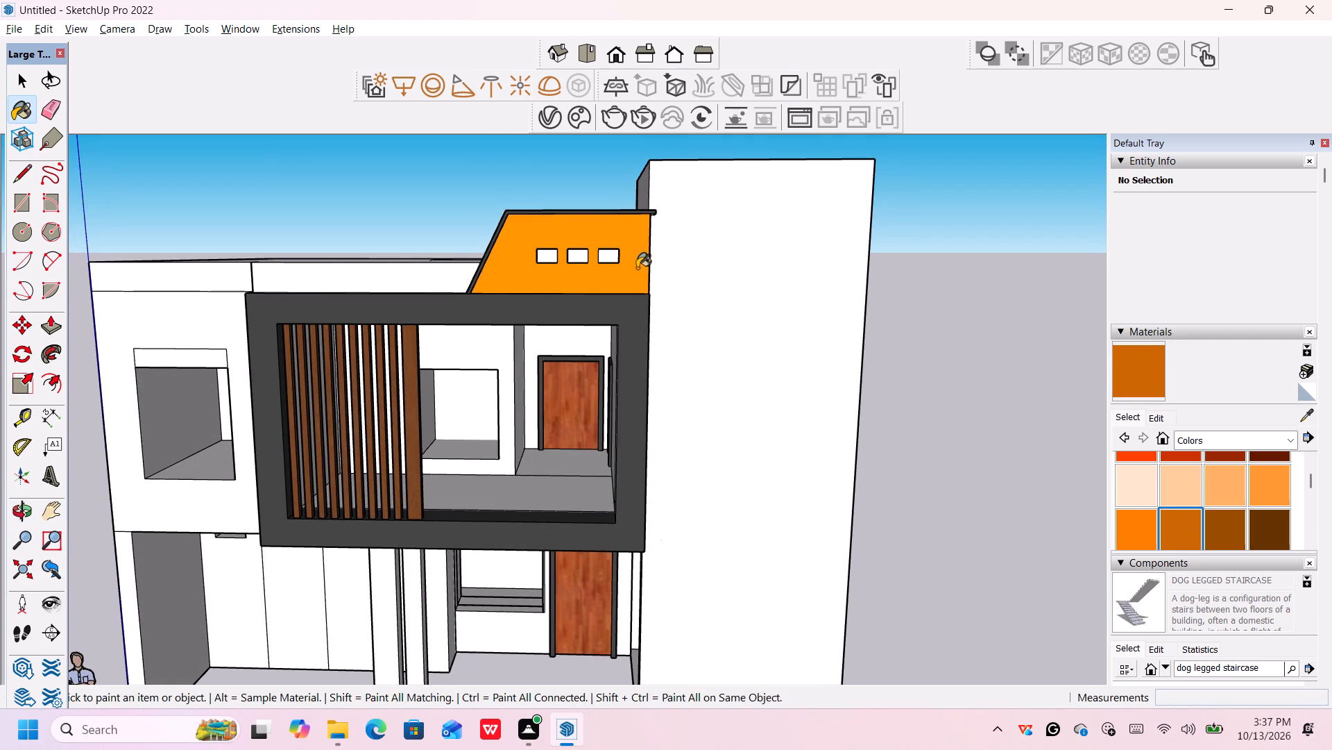
{"action": "scroll", "coordinate": [634, 268], "scroll_direction": "up", "scroll_amount": 4}
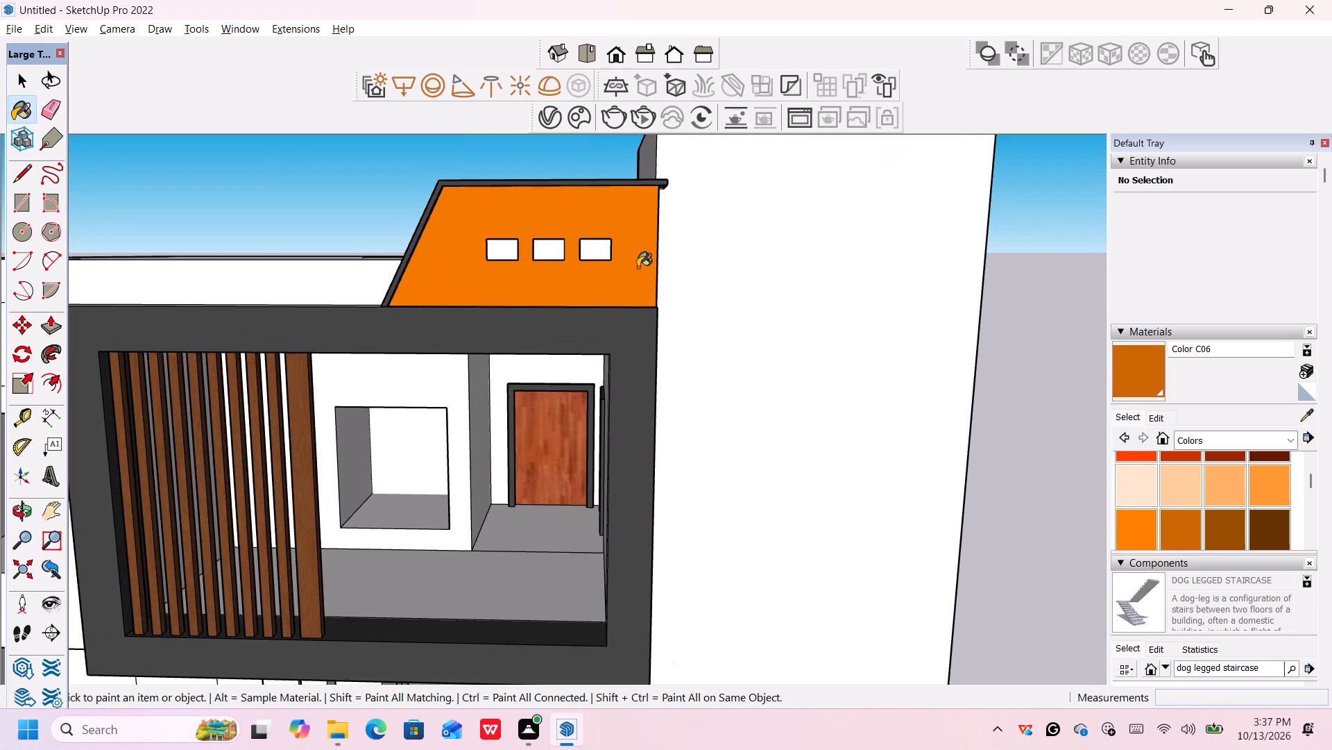
{"action": "scroll", "coordinate": [638, 267], "scroll_direction": "down", "scroll_amount": 1}
{"action": "key", "text": "space"}
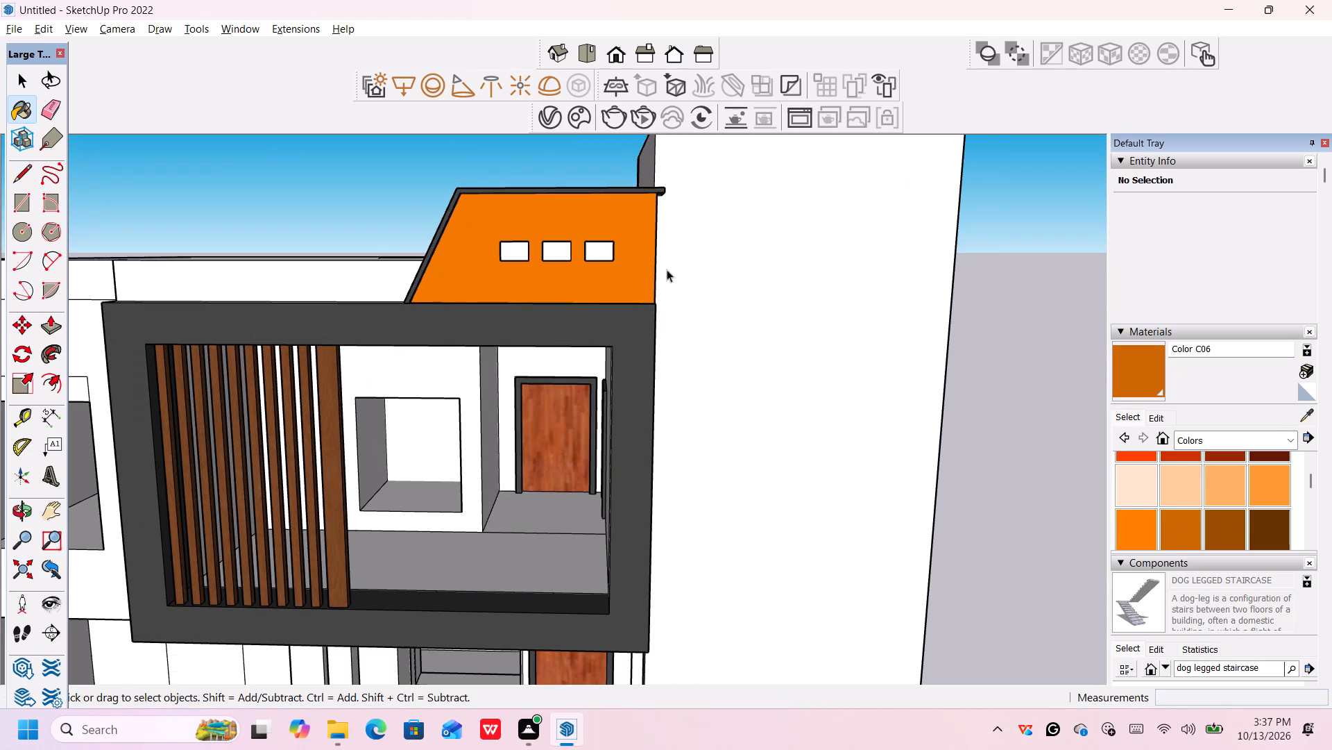
Sample Color M07 from the balcony frame and paint the front faces of the three raised parapet blocks.
{"action": "left_click", "coordinate": [1309, 417]}
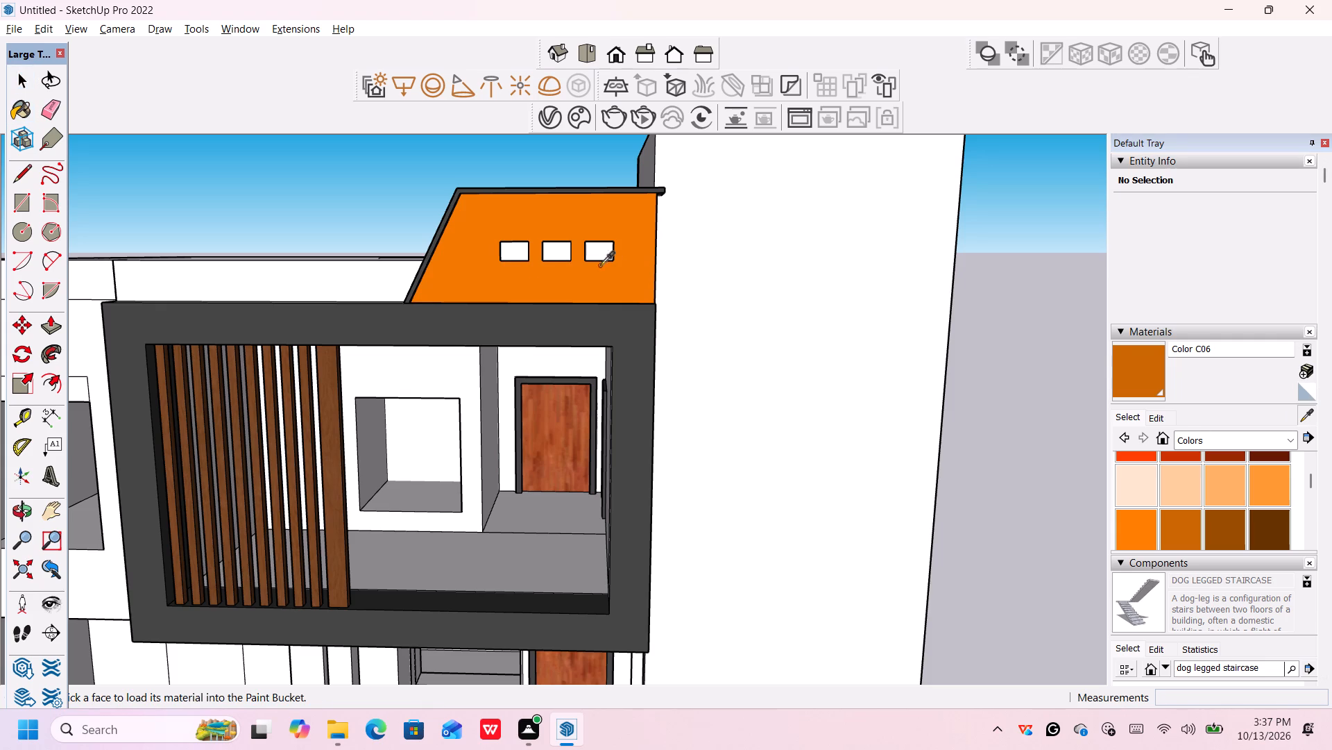
{"action": "left_click", "coordinate": [575, 318]}
{"action": "scroll", "coordinate": [531, 250], "scroll_direction": "up", "scroll_amount": 1}
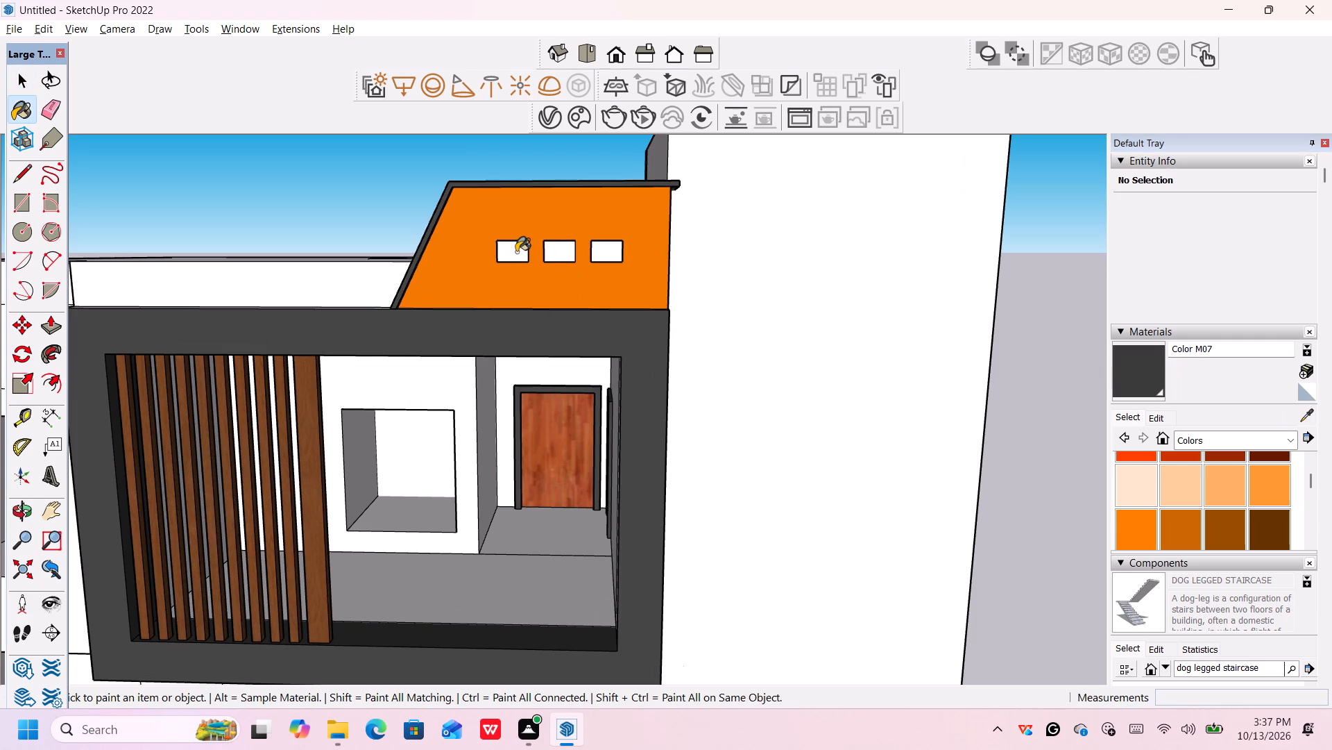
{"action": "left_click", "coordinate": [516, 252]}
{"action": "left_click", "coordinate": [554, 250]}
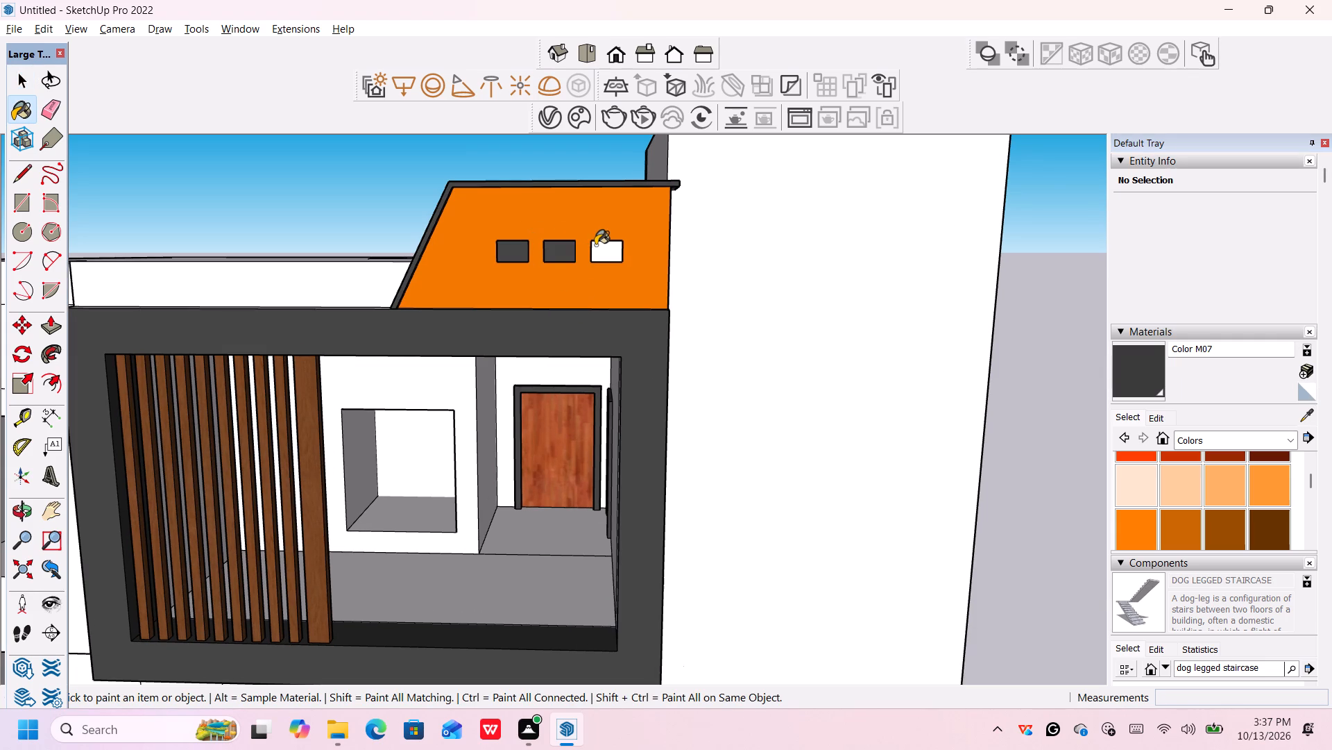
{"action": "left_click", "coordinate": [595, 247]}
Paint the balcony frame's top face below the orange parapet with Color M07.
{"action": "scroll", "coordinate": [551, 244], "scroll_direction": "up", "scroll_amount": 5}
{"action": "middle_click_drag", "start_coordinate": [543, 242], "coordinate": [563, 346]}
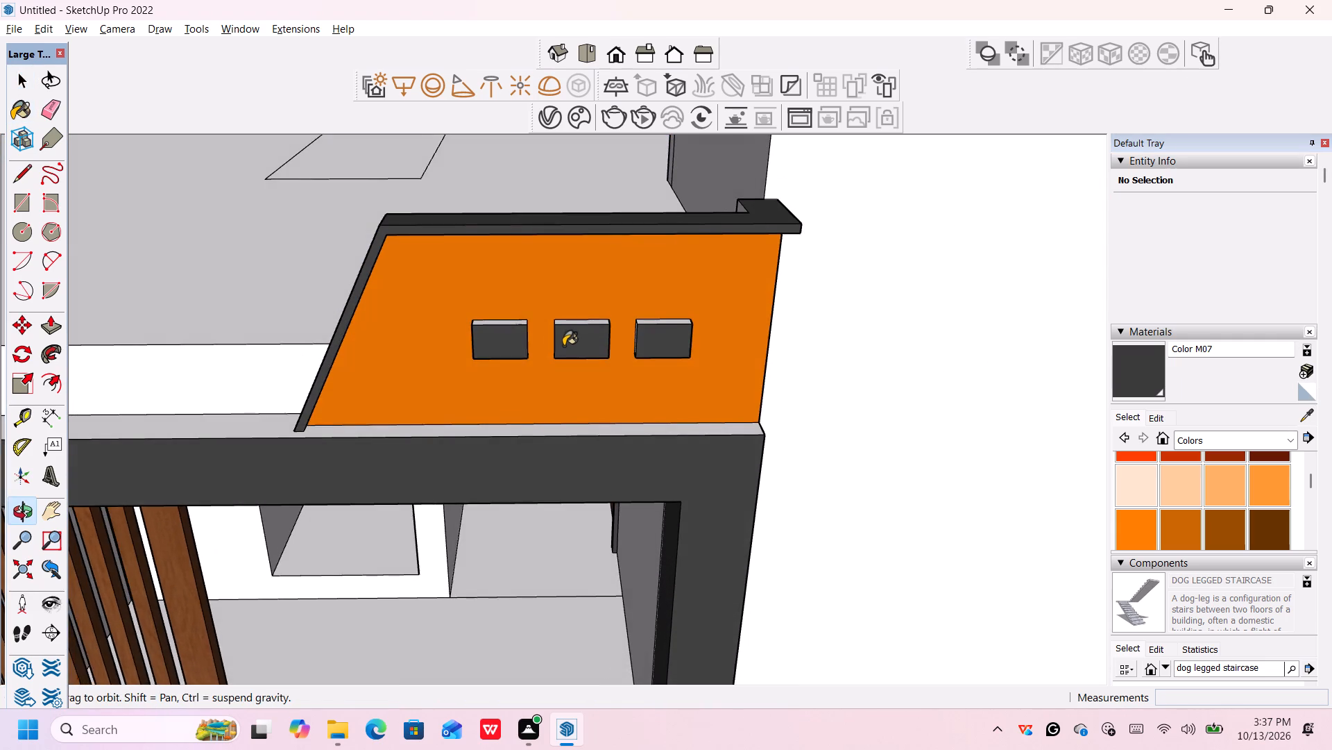
{"action": "scroll", "coordinate": [561, 346], "scroll_direction": "up", "scroll_amount": 2}
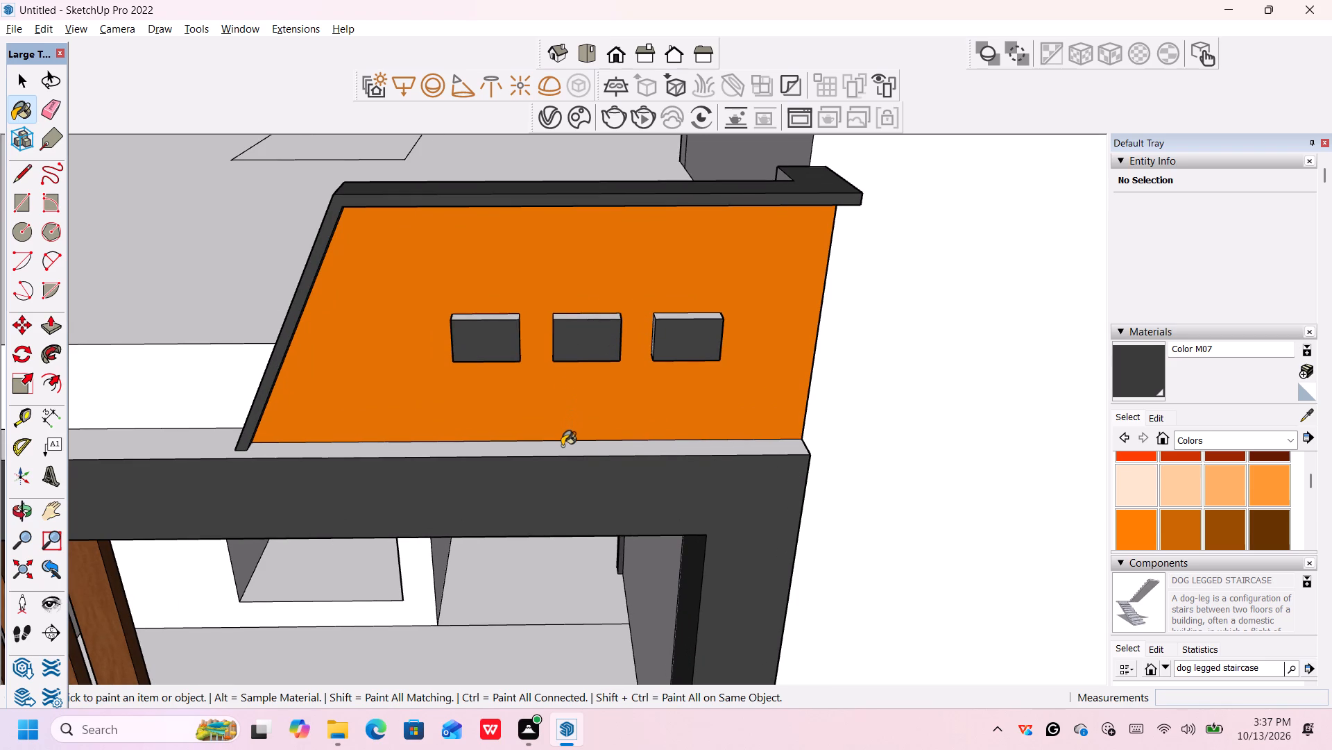
{"action": "left_click", "coordinate": [562, 446]}
Paint the top faces of the three raised parapet blocks with Color M07.
{"action": "scroll", "coordinate": [563, 439], "scroll_direction": "down", "scroll_amount": 15}
{"action": "scroll", "coordinate": [569, 430], "scroll_direction": "down", "scroll_amount": 7}
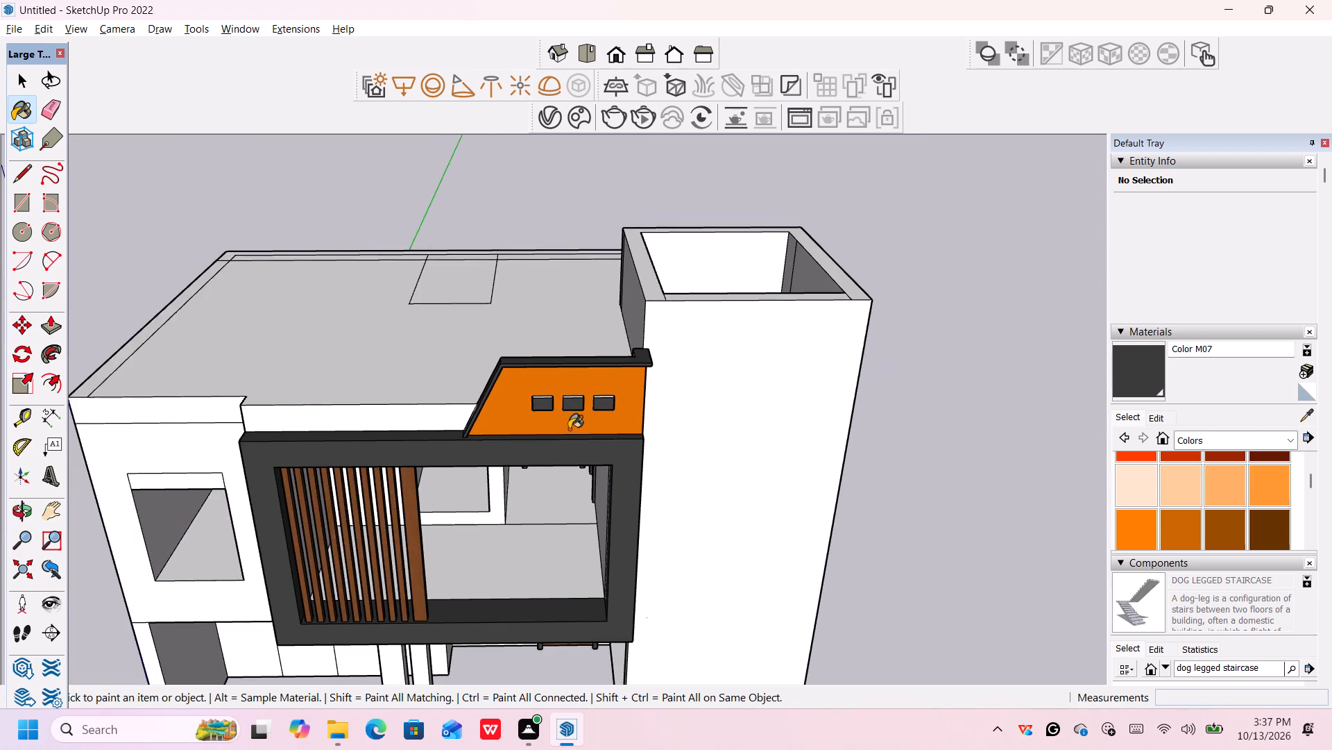
{"action": "scroll", "coordinate": [558, 360], "scroll_direction": "up", "scroll_amount": 13}
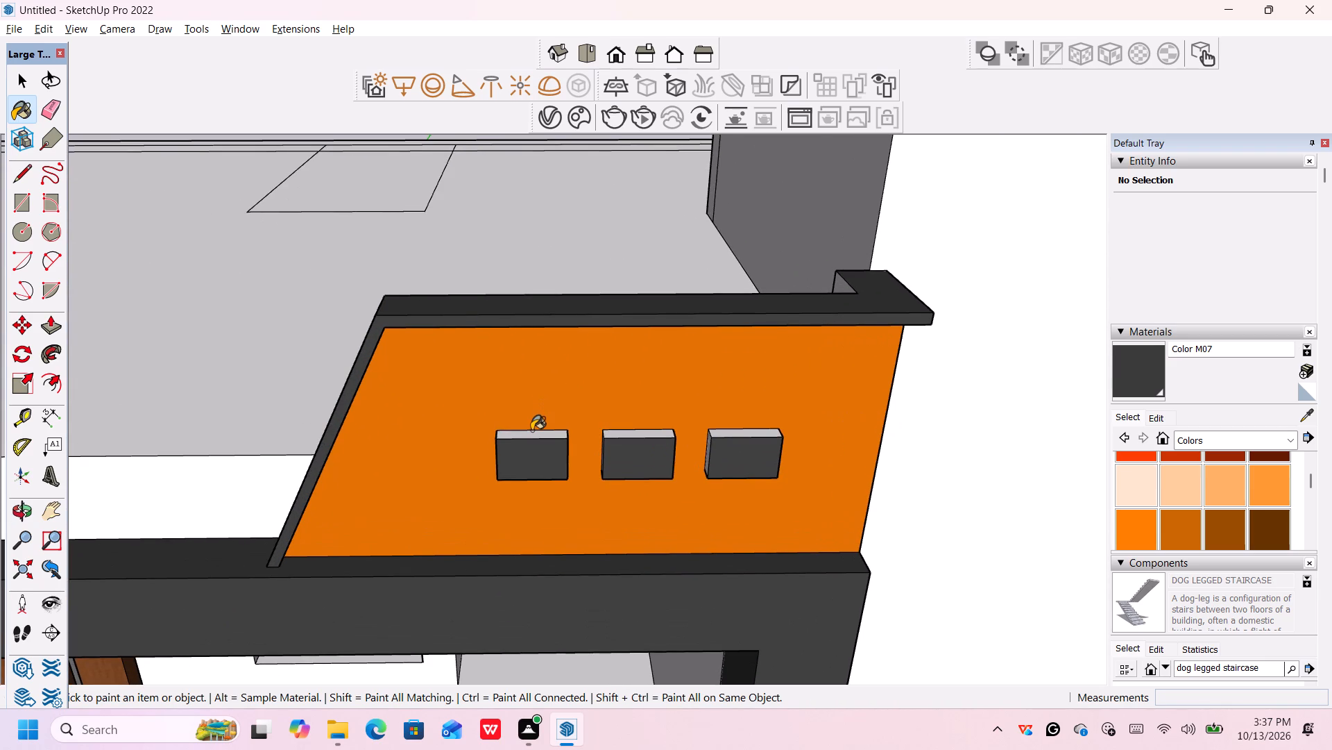
{"action": "left_click", "coordinate": [531, 431]}
{"action": "left_click", "coordinate": [654, 433]}
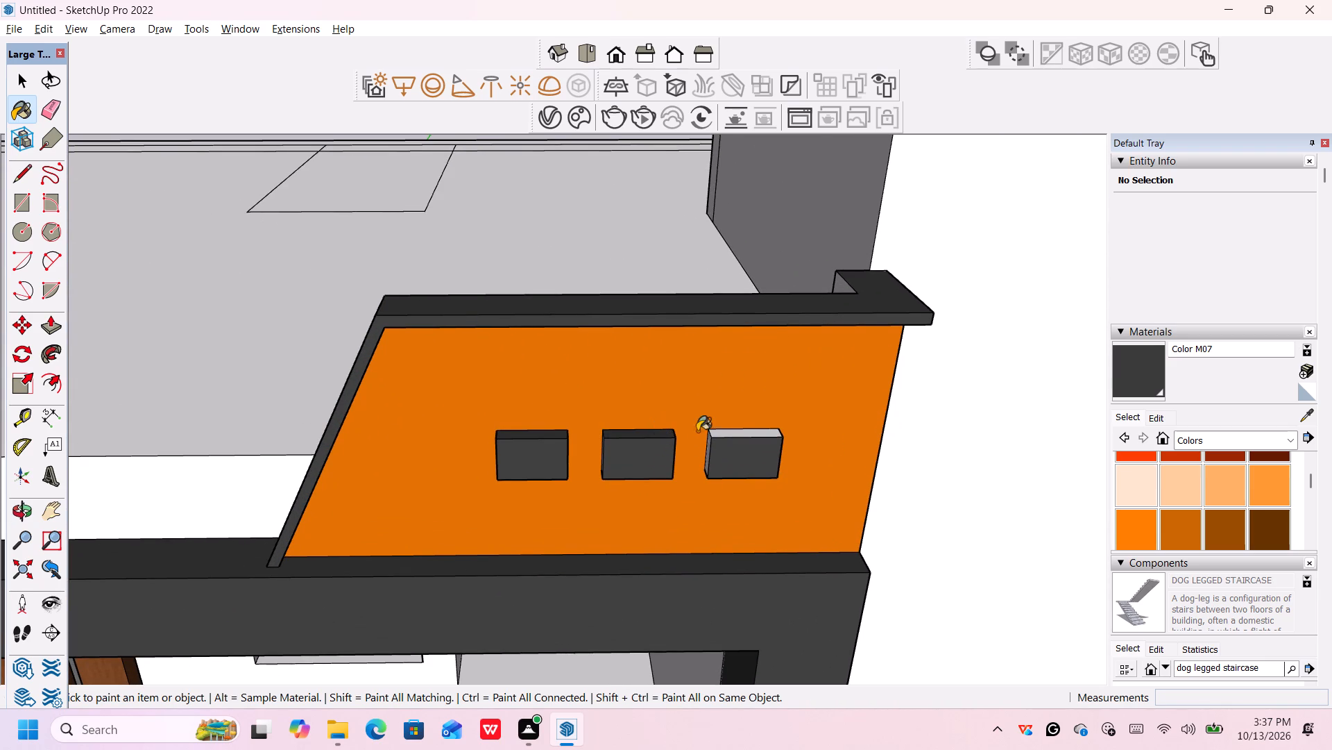
{"action": "left_click", "coordinate": [726, 433]}
Paint the side faces of the three raised blocks that face the parapet's sloped border with Color M07.
{"action": "middle_click_drag", "start_coordinate": [557, 473], "coordinate": [592, 469]}
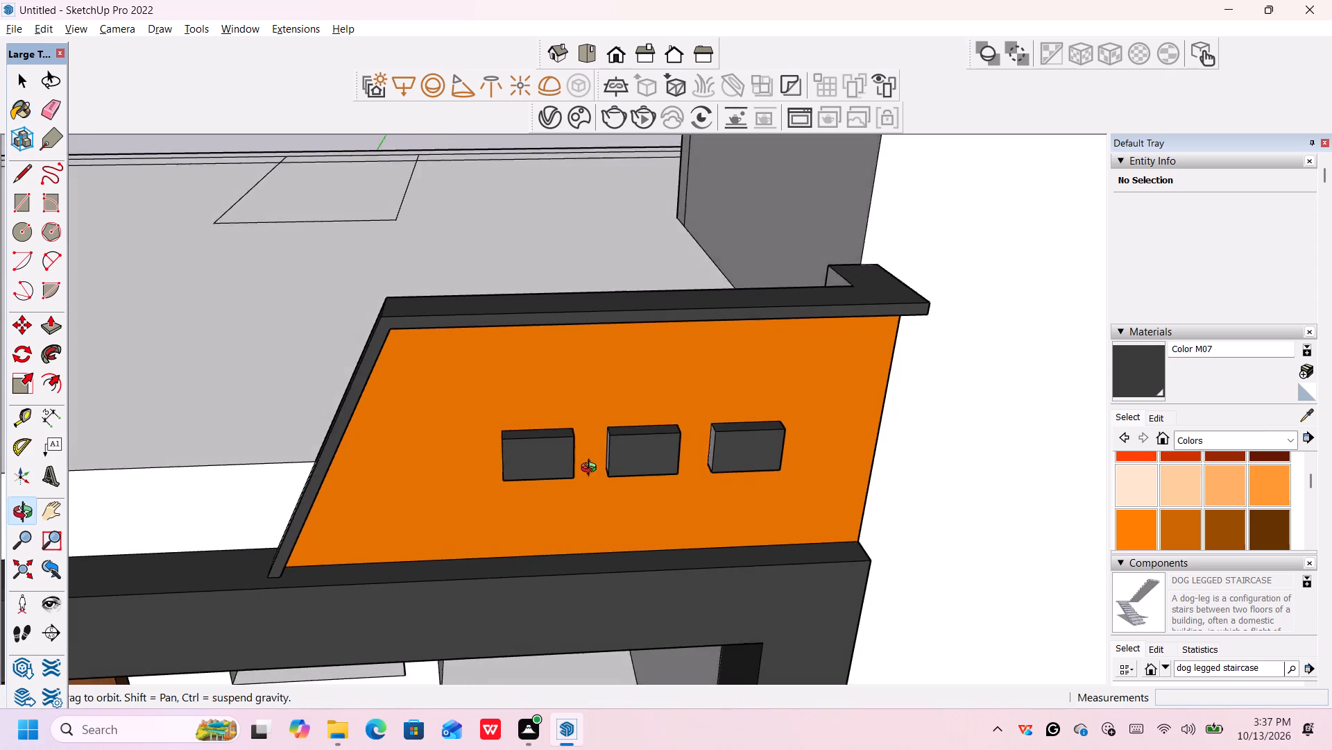
{"action": "middle_click_drag", "start_coordinate": [592, 469], "coordinate": [761, 460]}
{"action": "scroll", "coordinate": [540, 463], "scroll_direction": "up", "scroll_amount": 5}
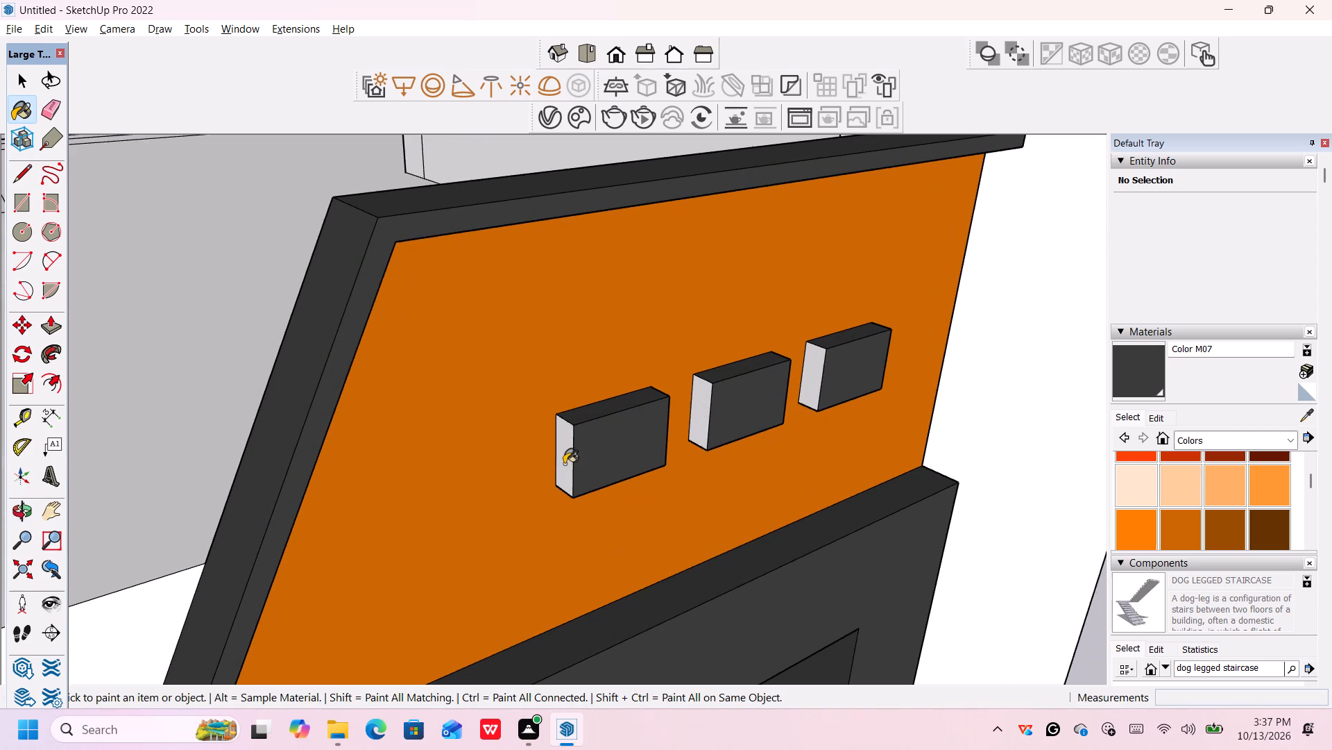
{"action": "left_click", "coordinate": [572, 461]}
{"action": "left_click", "coordinate": [558, 461]}
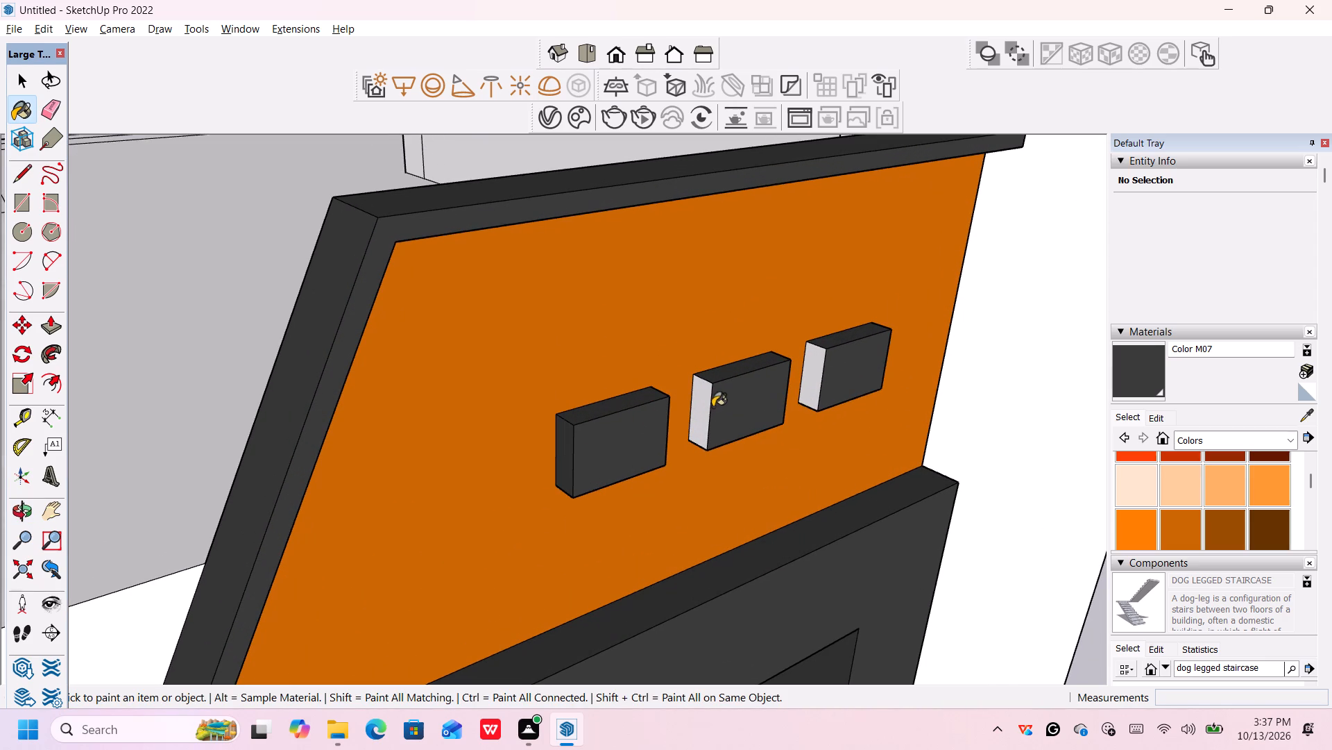
{"action": "left_click", "coordinate": [703, 408]}
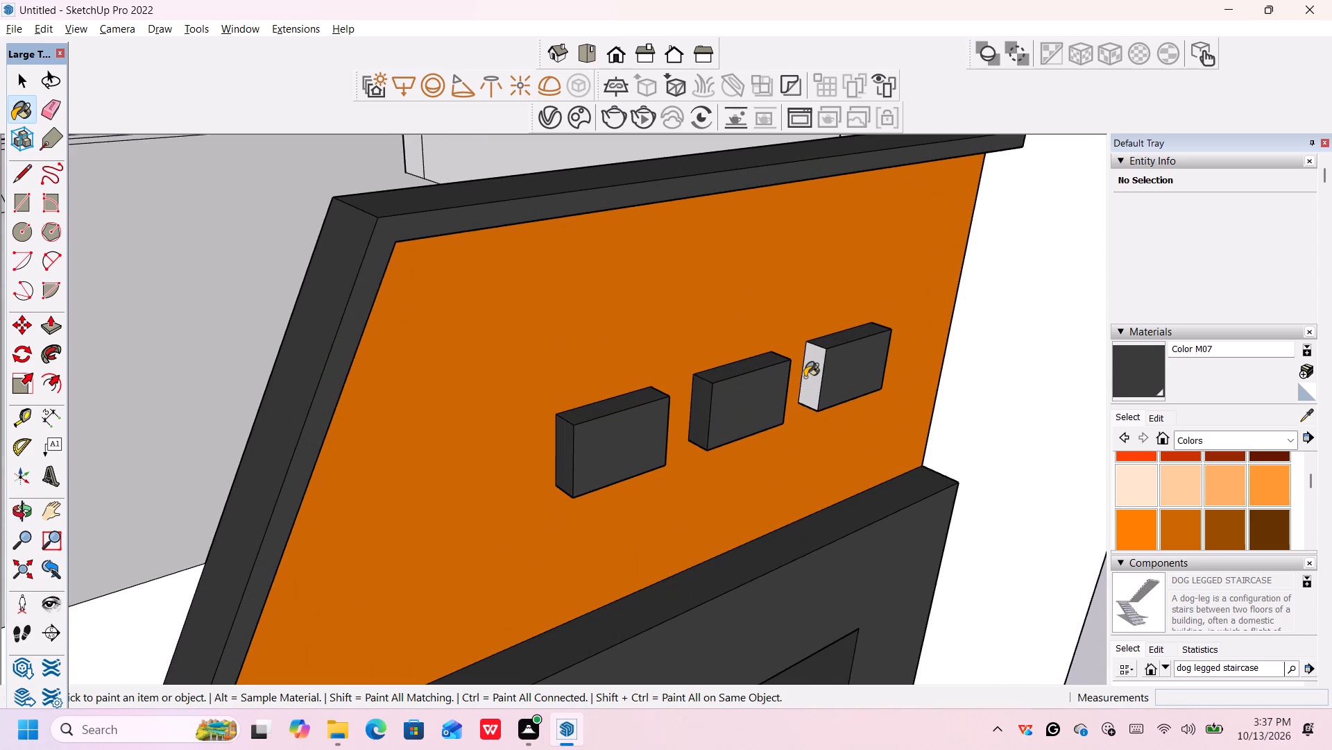
{"action": "left_click", "coordinate": [806, 377]}
{"action": "scroll", "coordinate": [810, 399], "scroll_direction": "down", "scroll_amount": 7}
{"action": "scroll", "coordinate": [876, 490], "scroll_direction": "down", "scroll_amount": 1}
{"action": "middle_click_drag", "start_coordinate": [882, 504], "coordinate": [846, 431]}
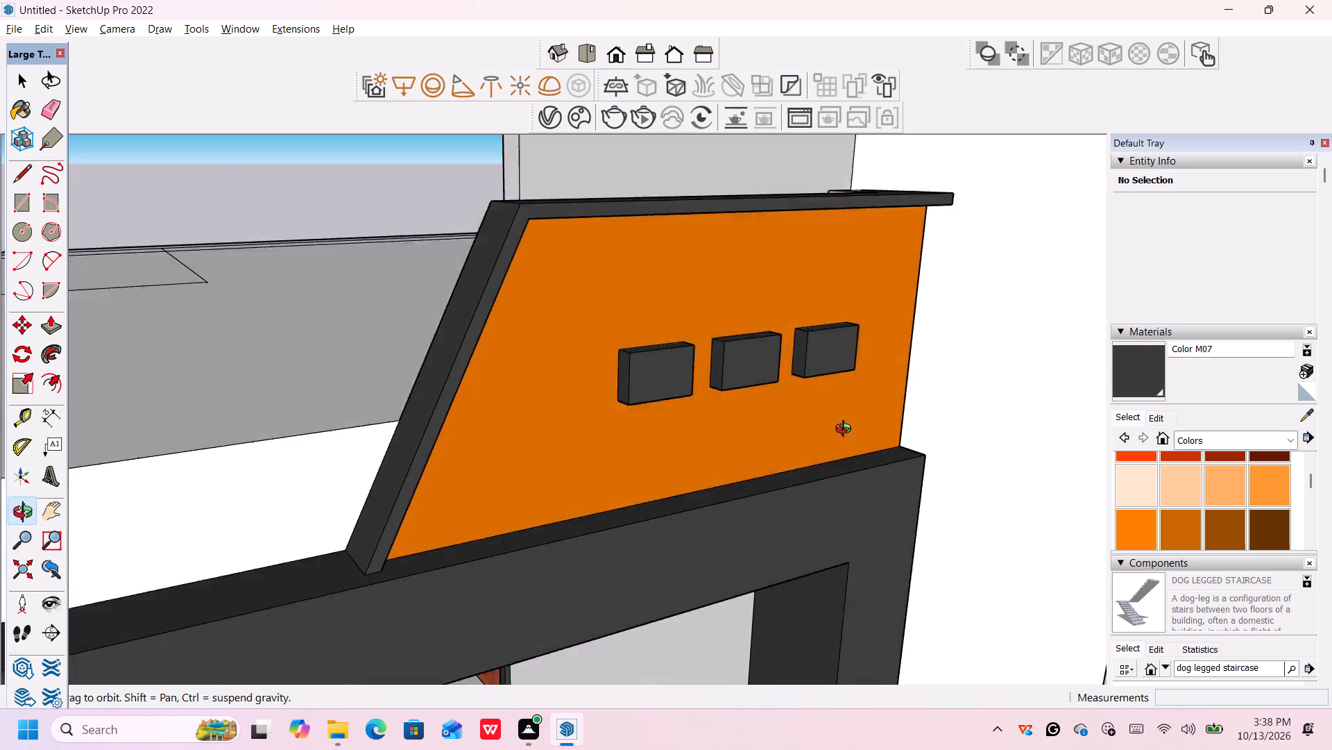
Paint the undersides of the three raised parapet blocks with Color M07.
{"action": "middle_click_drag", "start_coordinate": [846, 431], "coordinate": [835, 295]}
{"action": "middle_click_drag", "start_coordinate": [712, 451], "coordinate": [689, 342]}
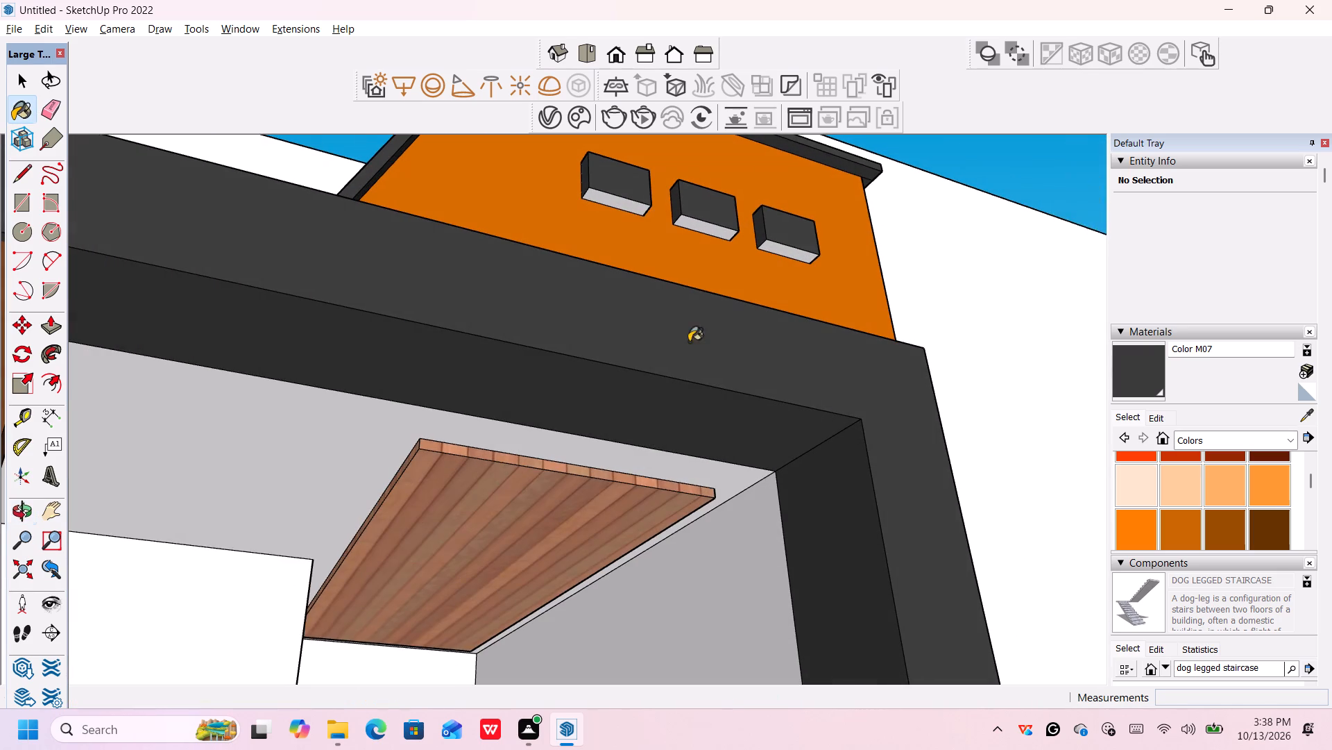
{"action": "scroll", "coordinate": [599, 192], "scroll_direction": "up", "scroll_amount": 5}
{"action": "left_click", "coordinate": [604, 197]}
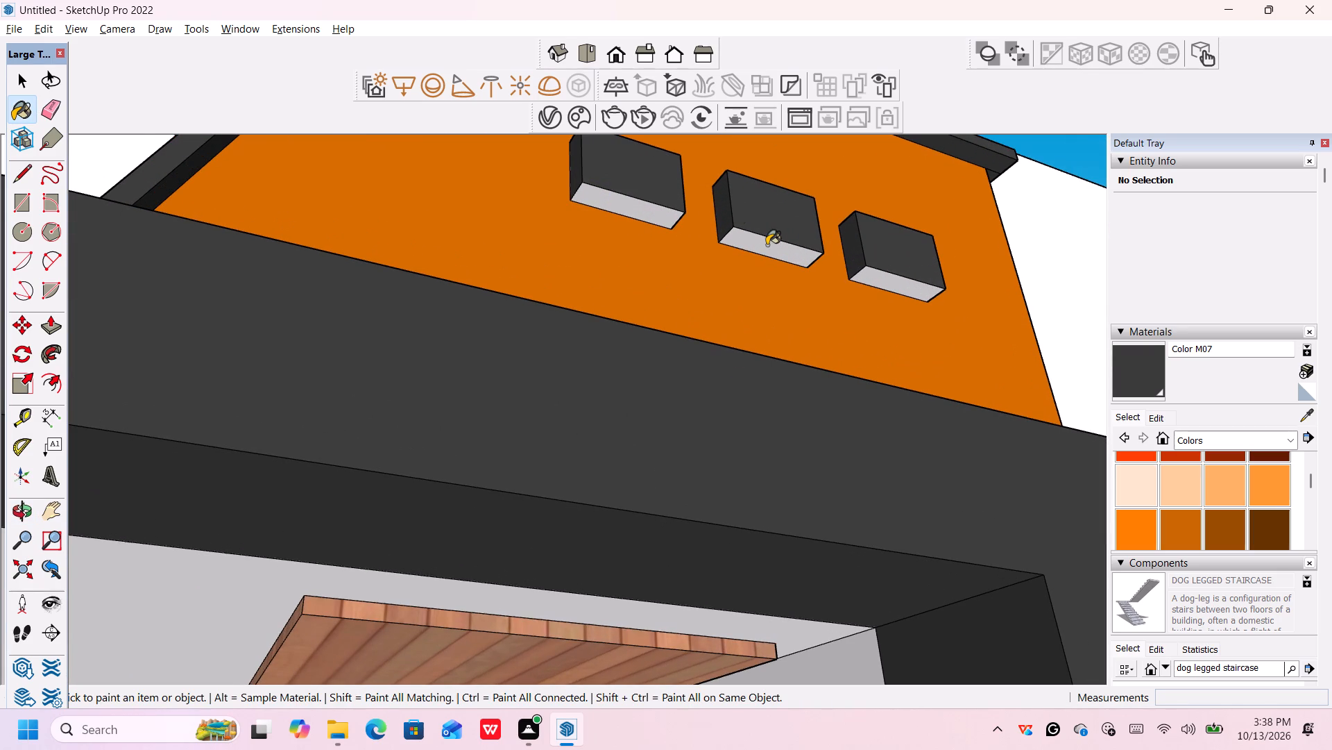
{"action": "left_click", "coordinate": [772, 249]}
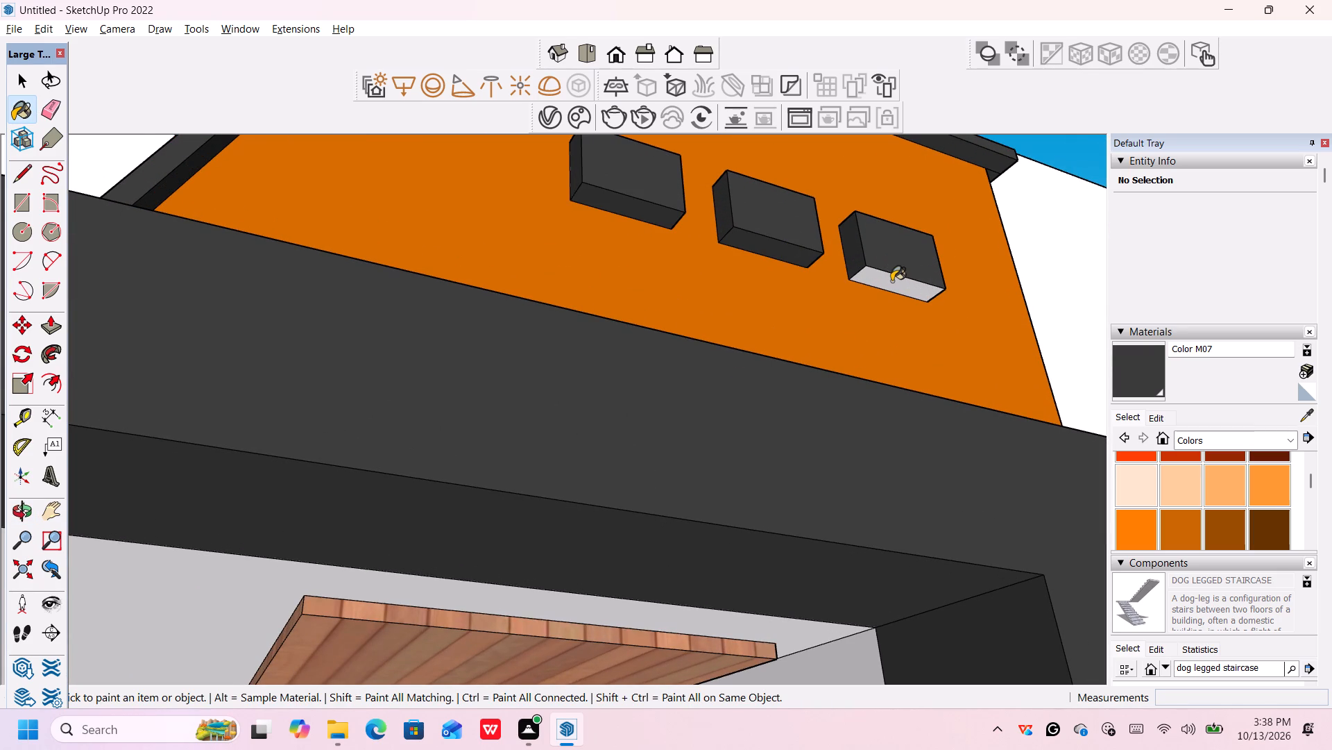
{"action": "left_click", "coordinate": [893, 281]}
Paint the side faces of the three raised blocks that face away from the parapet's sloped border with Color M07.
{"action": "scroll", "coordinate": [897, 279], "scroll_direction": "down", "scroll_amount": 14}
{"action": "middle_click_drag", "start_coordinate": [923, 315], "coordinate": [896, 319]}
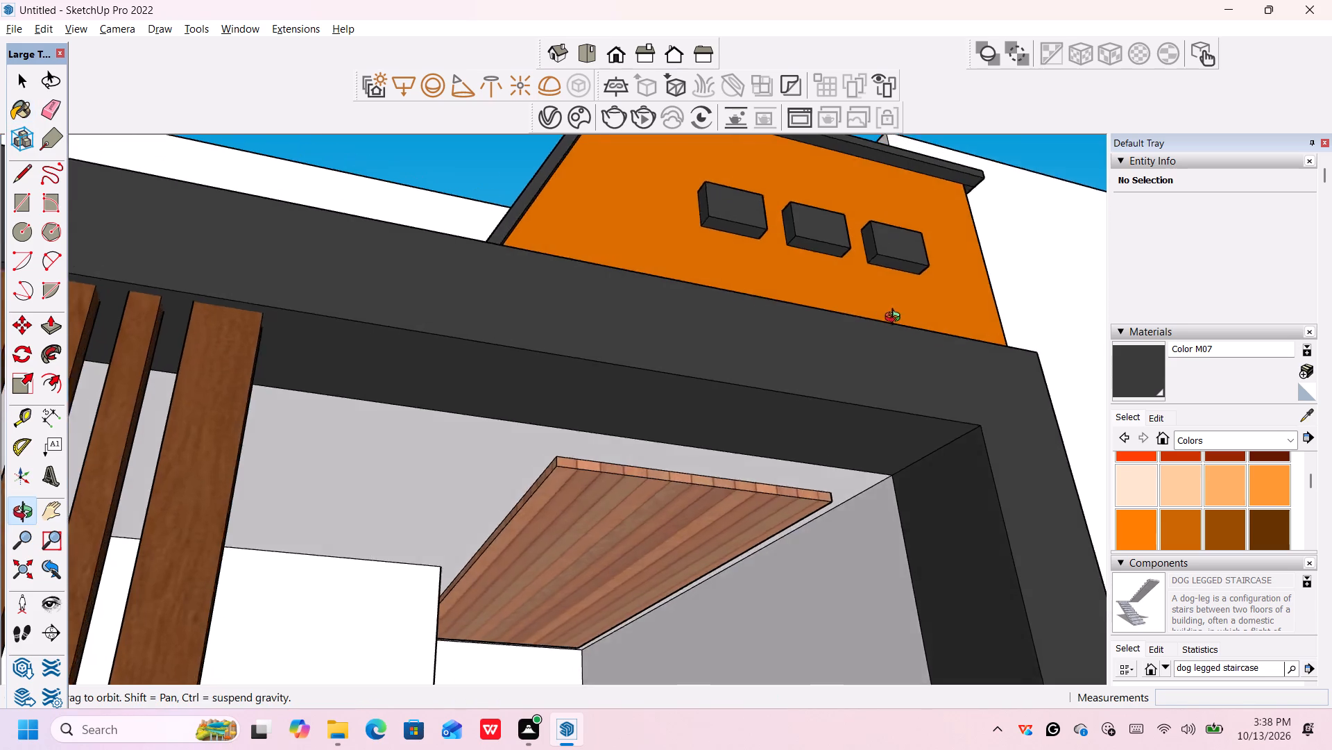
{"action": "middle_click_drag", "start_coordinate": [896, 319], "coordinate": [510, 485]}
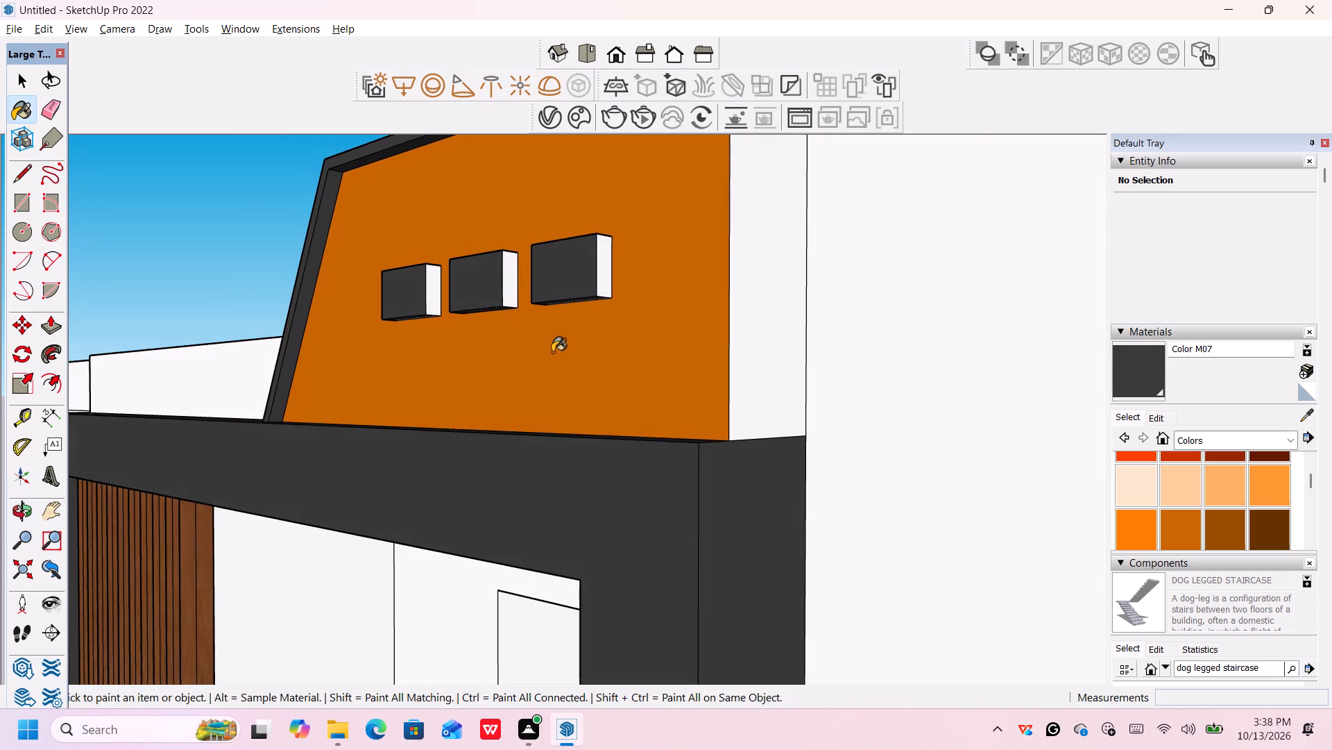
{"action": "middle_click_drag", "start_coordinate": [553, 353], "coordinate": [523, 381]}
{"action": "scroll", "coordinate": [434, 343], "scroll_direction": "up", "scroll_amount": 3}
{"action": "scroll", "coordinate": [417, 306], "scroll_direction": "down", "scroll_amount": 1}
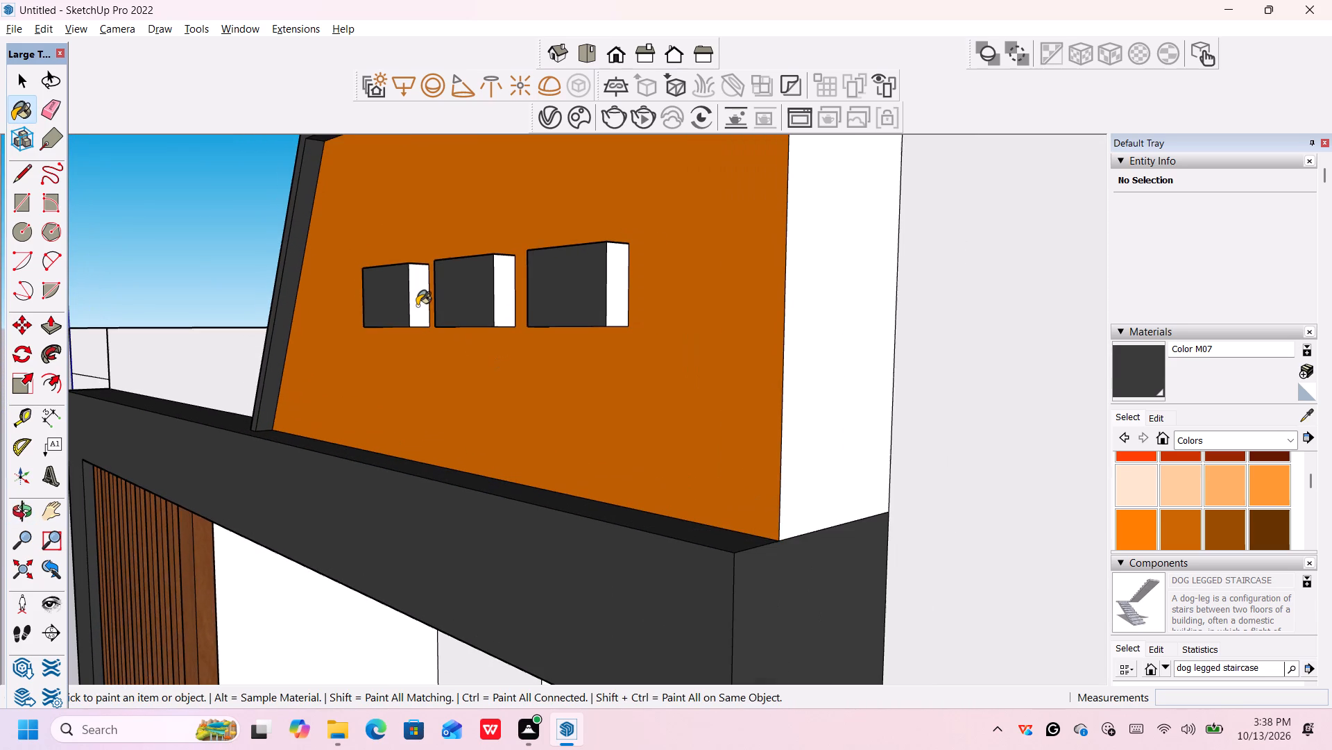
{"action": "left_click", "coordinate": [417, 306]}
{"action": "left_click", "coordinate": [506, 301]}
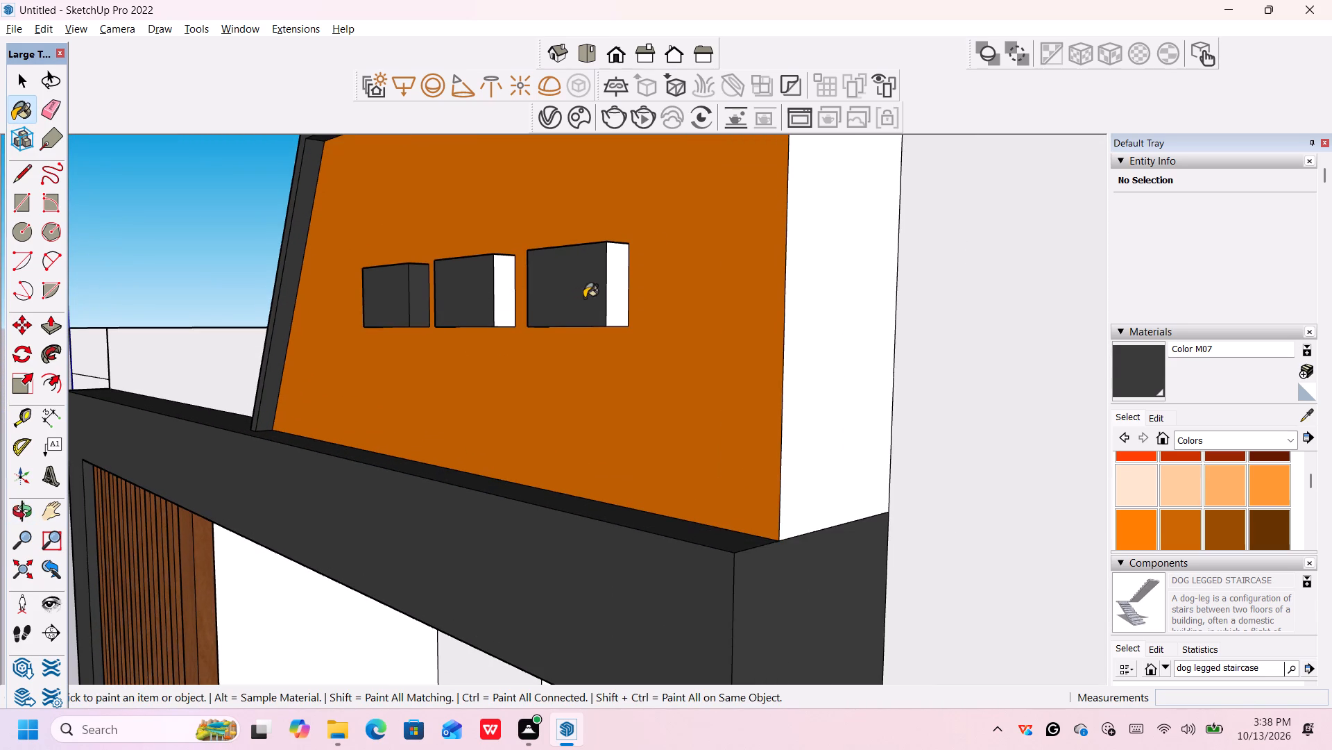
{"action": "left_click", "coordinate": [617, 297]}
Paint the unpainted underside faces of the projecting balcony frame with Color M07.
{"action": "scroll", "coordinate": [615, 302], "scroll_direction": "down", "scroll_amount": 18}
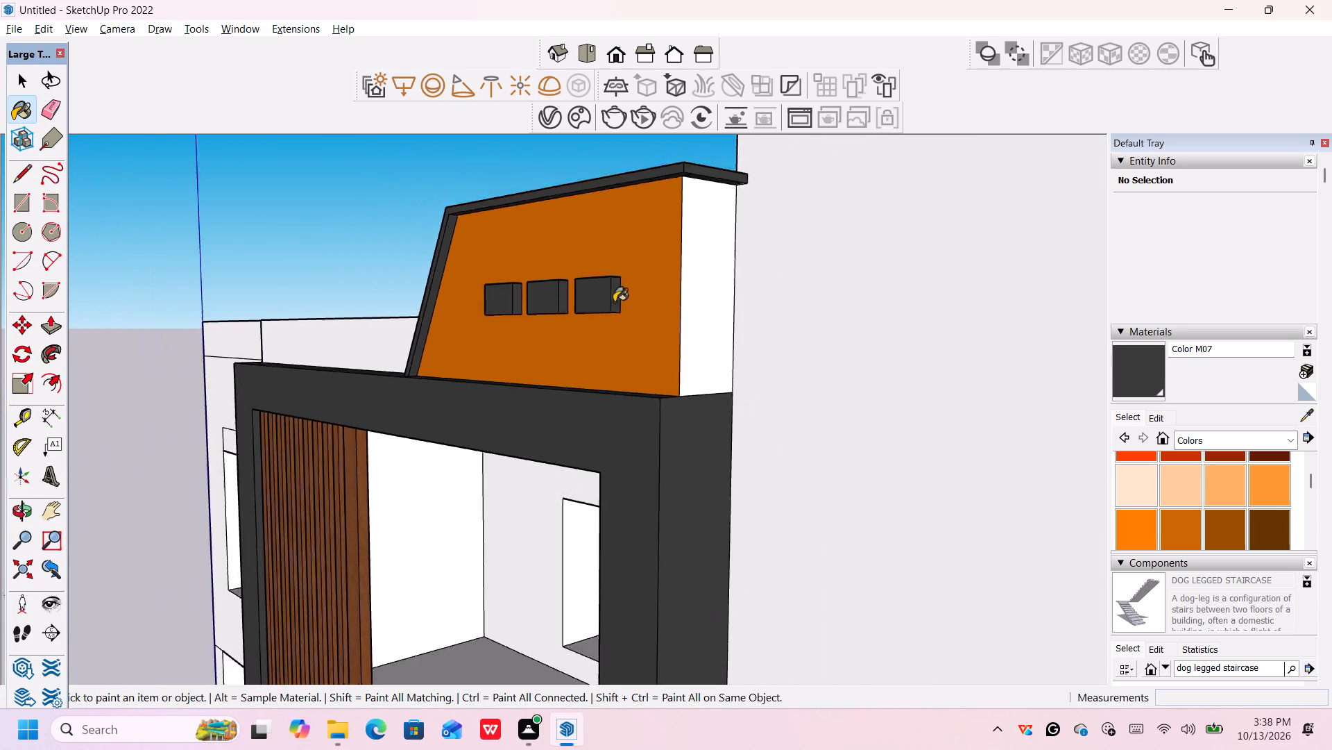
{"action": "scroll", "coordinate": [614, 302], "scroll_direction": "down", "scroll_amount": 20}
{"action": "scroll", "coordinate": [614, 302], "scroll_direction": "down", "scroll_amount": 5}
{"action": "scroll", "coordinate": [586, 527], "scroll_direction": "down", "scroll_amount": 3}
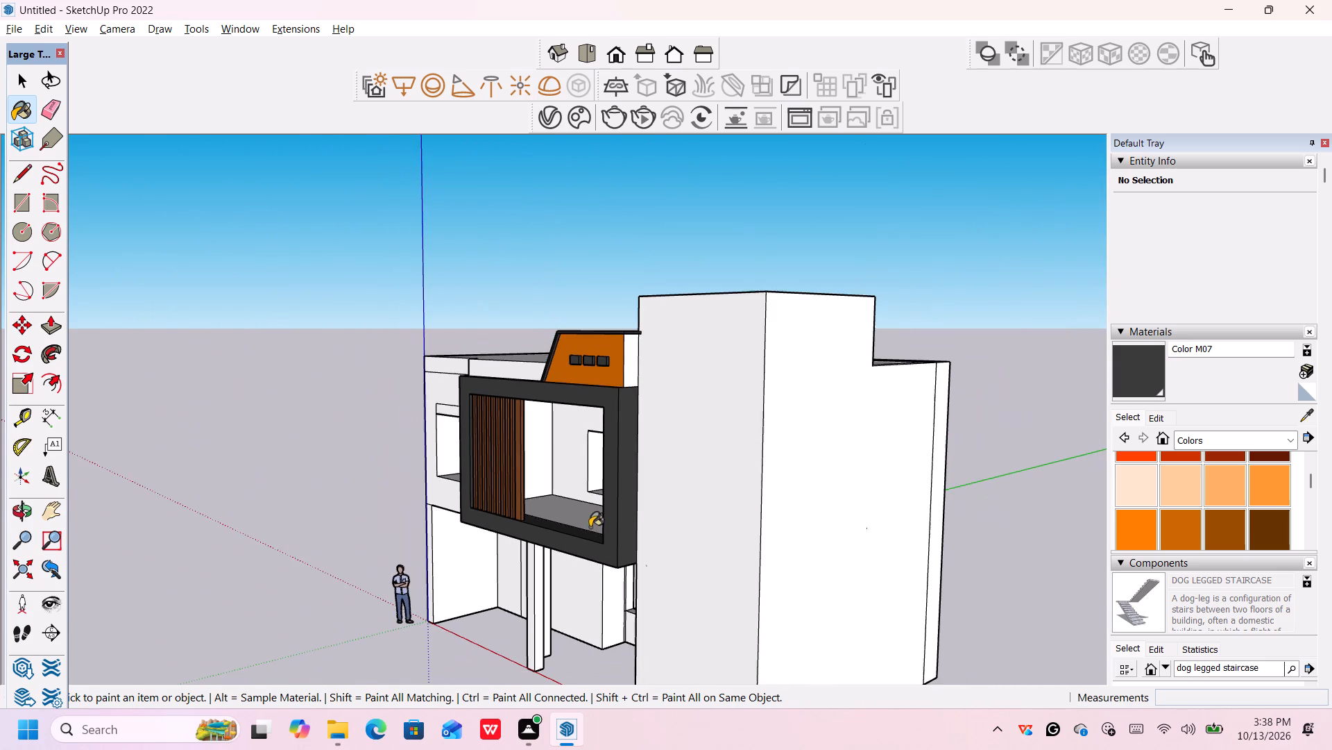
{"action": "middle_click_drag", "start_coordinate": [590, 550], "coordinate": [714, 349]}
{"action": "scroll", "coordinate": [637, 469], "scroll_direction": "down", "scroll_amount": 1}
{"action": "middle_click_drag", "start_coordinate": [643, 481], "coordinate": [646, 472]}
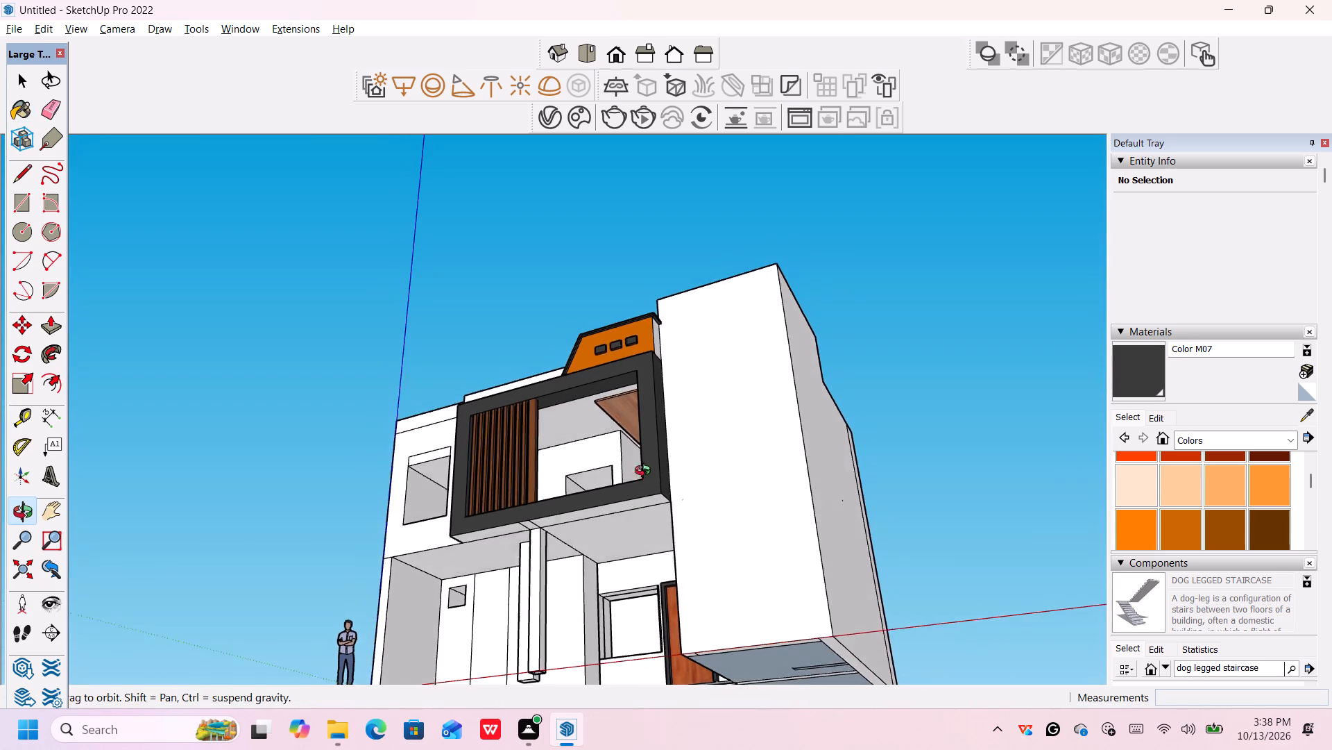
{"action": "middle_click_drag", "start_coordinate": [646, 472], "coordinate": [700, 376]}
{"action": "scroll", "coordinate": [700, 375], "scroll_direction": "up", "scroll_amount": 1}
{"action": "scroll", "coordinate": [615, 503], "scroll_direction": "up", "scroll_amount": 3}
{"action": "left_click", "coordinate": [611, 510]}
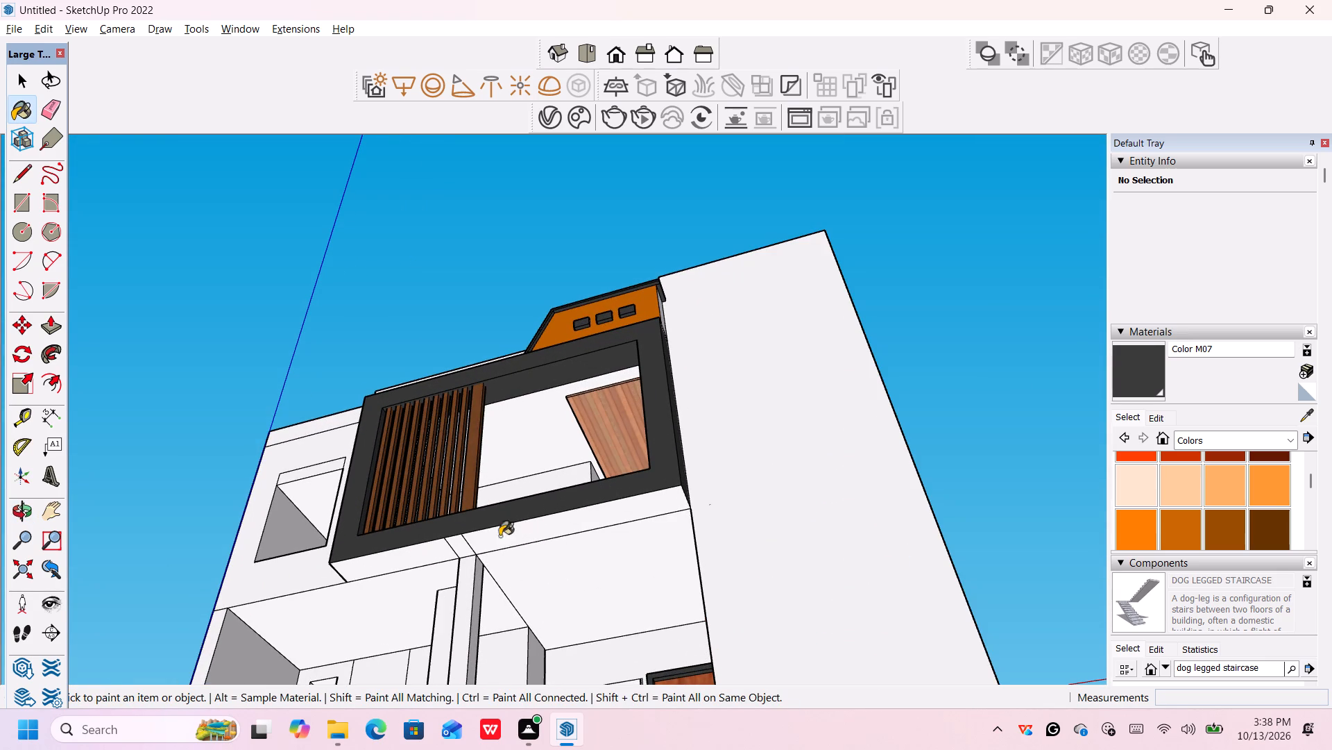
{"action": "left_click", "coordinate": [459, 544]}
{"action": "left_click", "coordinate": [414, 553]}
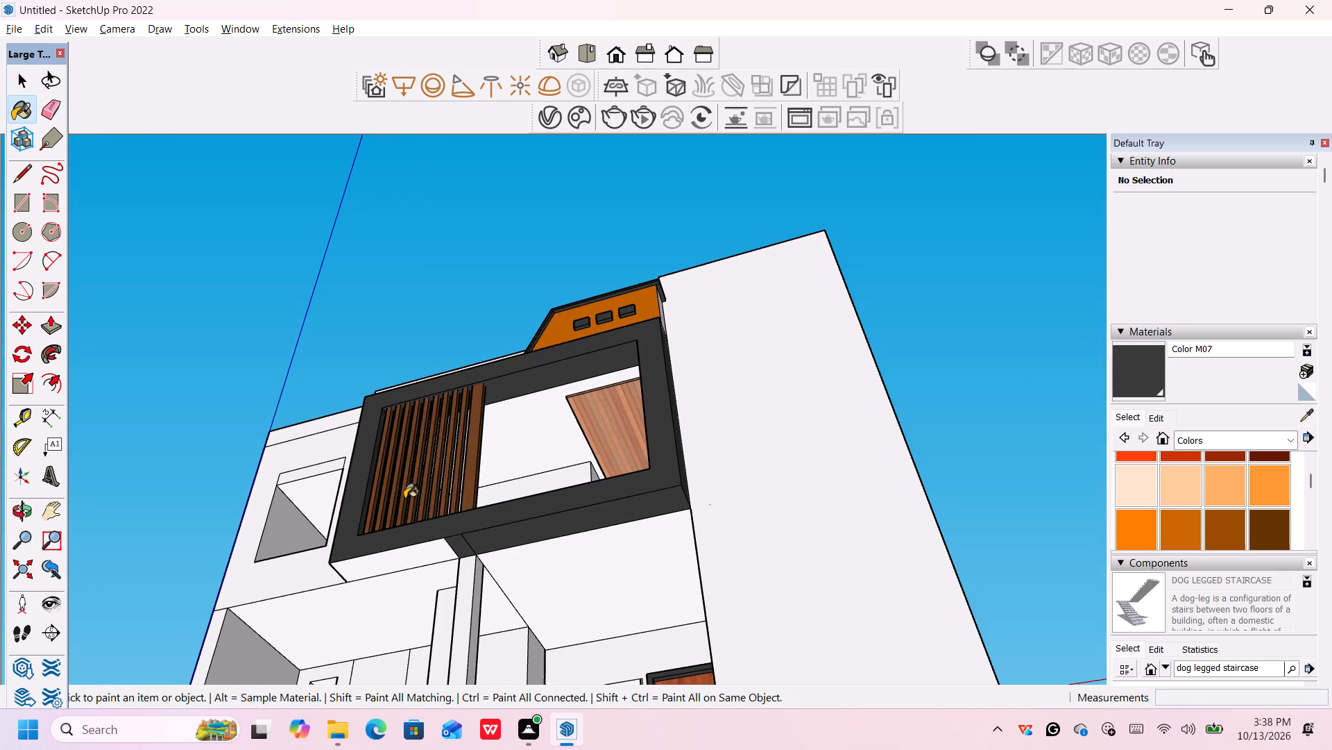
Paint the balcony frame's outer side face, beside the wooden louvres and the upper window wall, with Color M07.
{"action": "scroll", "coordinate": [404, 499], "scroll_direction": "down", "scroll_amount": 6}
{"action": "middle_click_drag", "start_coordinate": [382, 501], "coordinate": [690, 576]}
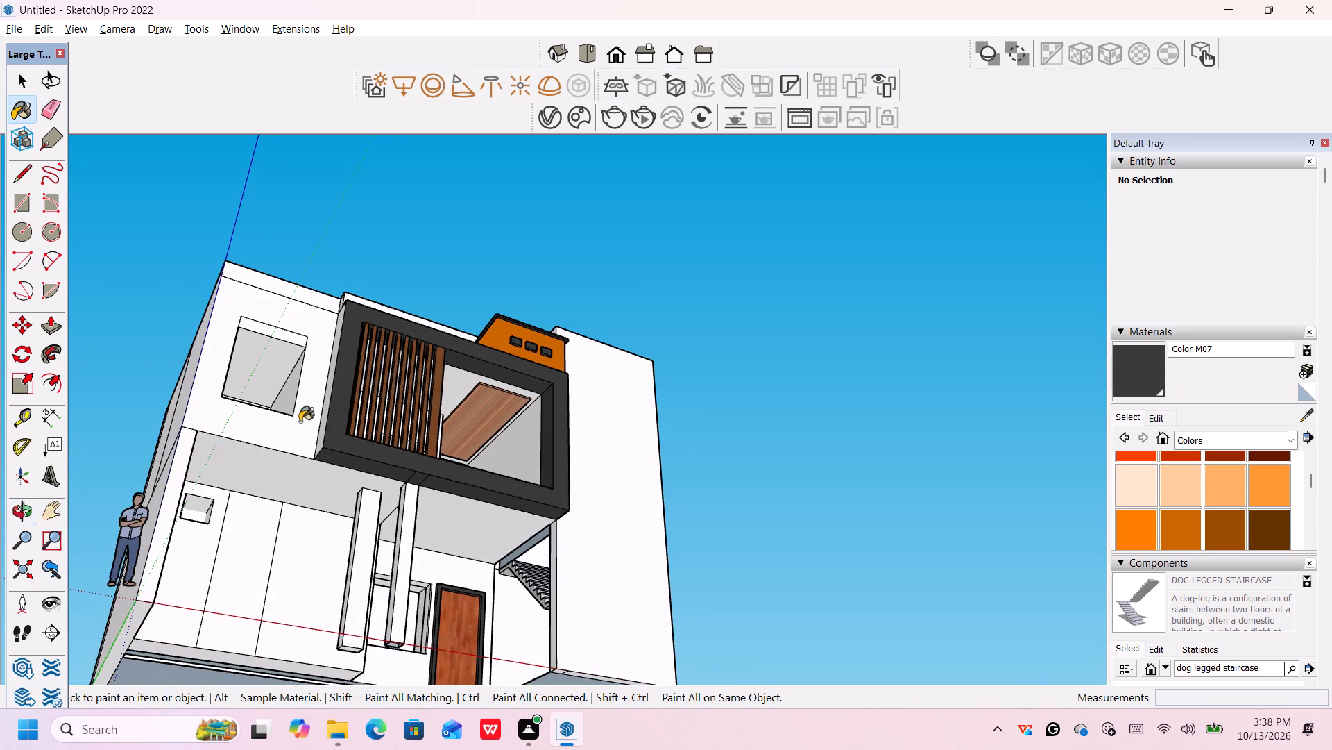
{"action": "scroll", "coordinate": [315, 408], "scroll_direction": "up", "scroll_amount": 3}
{"action": "scroll", "coordinate": [332, 397], "scroll_direction": "down", "scroll_amount": 1}
{"action": "middle_click_drag", "start_coordinate": [341, 389], "coordinate": [413, 615]}
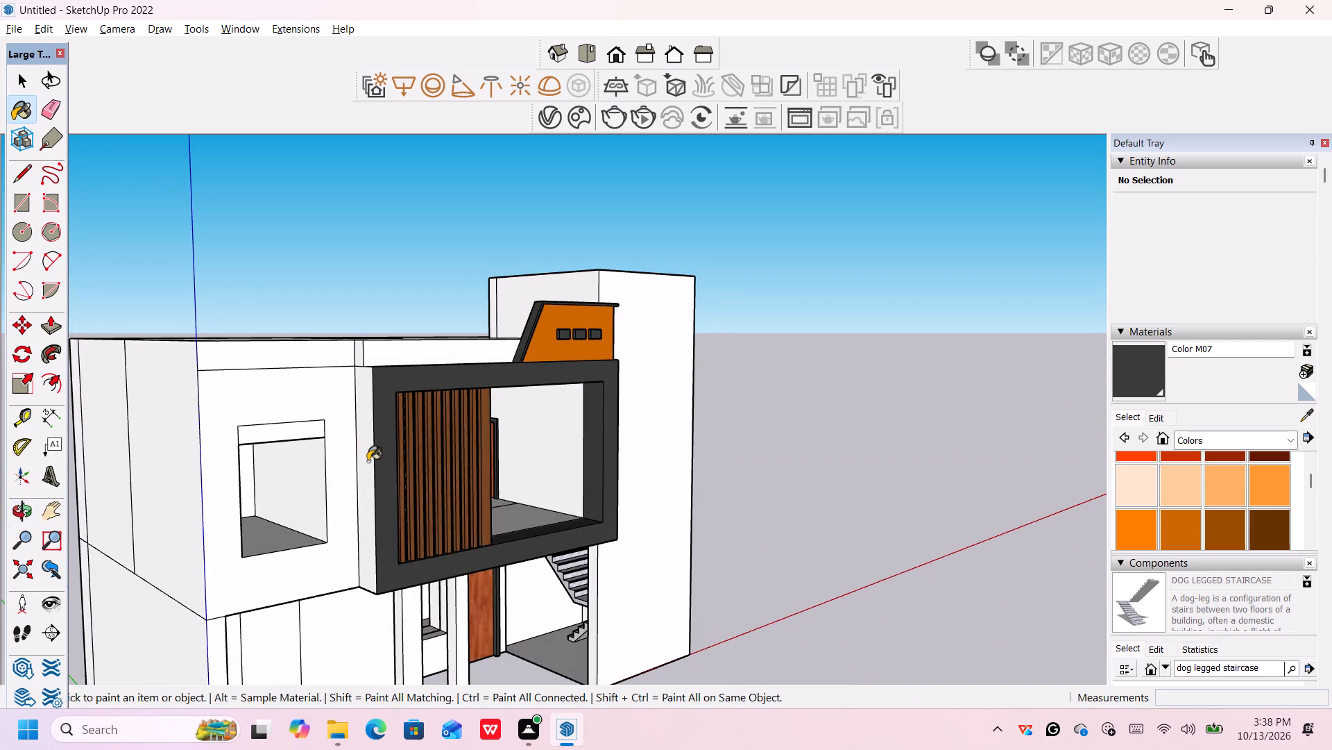
{"action": "left_click", "coordinate": [361, 440]}
Examine the painted front elevation and the plain stair tower from several angles.
{"action": "scroll", "coordinate": [364, 440], "scroll_direction": "down", "scroll_amount": 3}
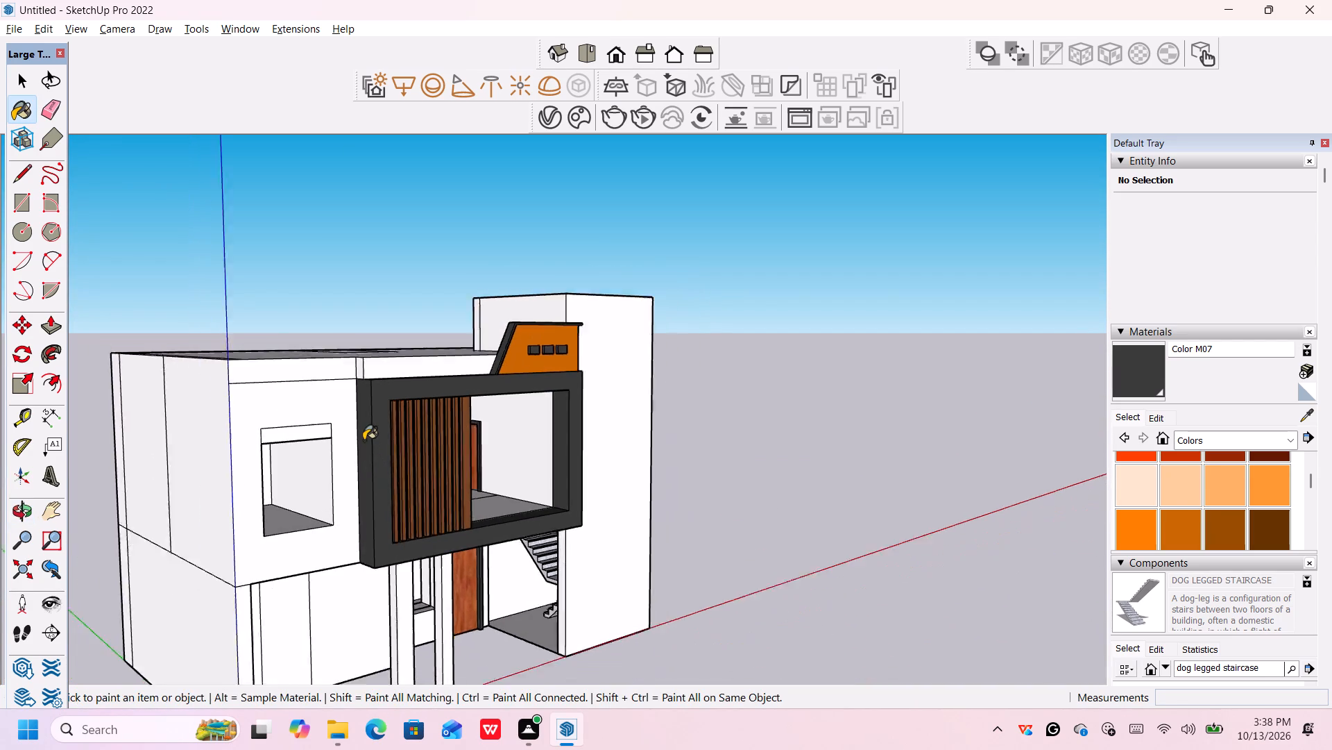
{"action": "scroll", "coordinate": [364, 440], "scroll_direction": "down", "scroll_amount": 3}
{"action": "scroll", "coordinate": [364, 440], "scroll_direction": "up", "scroll_amount": 2}
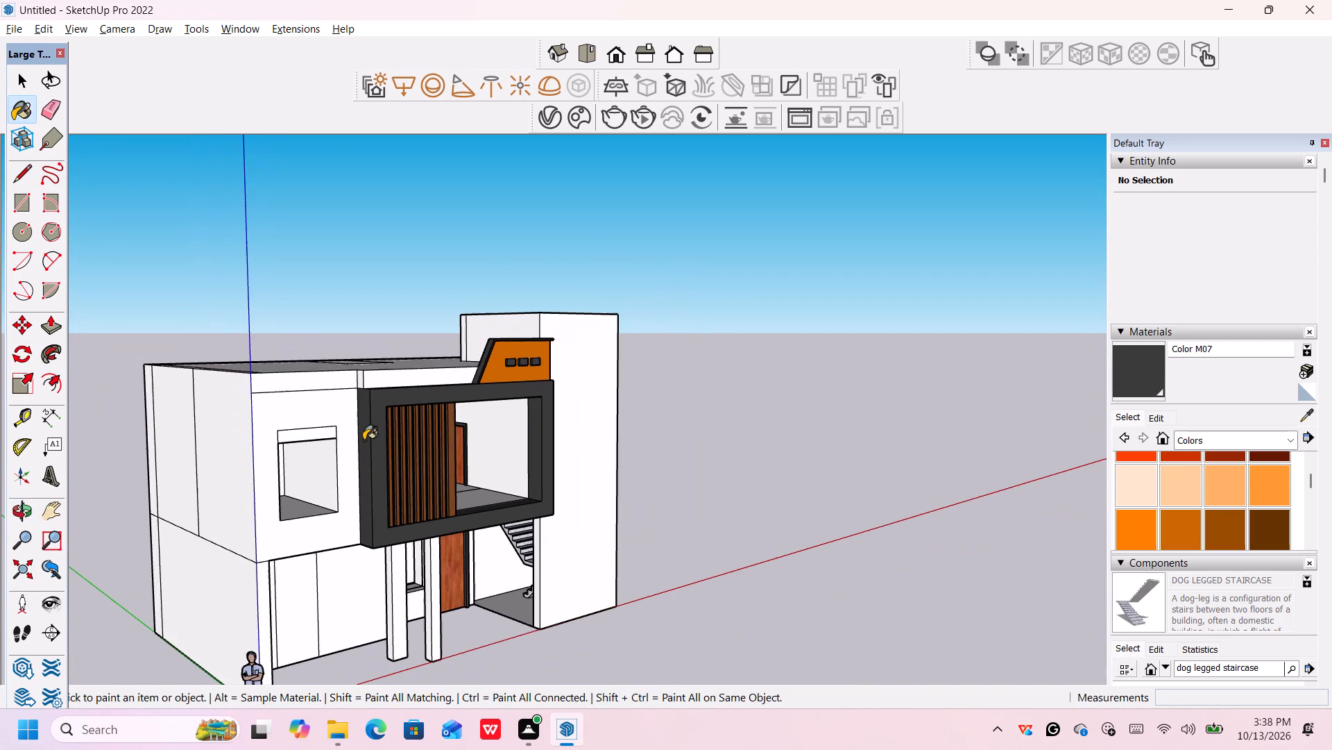
{"action": "key", "text": "space"}
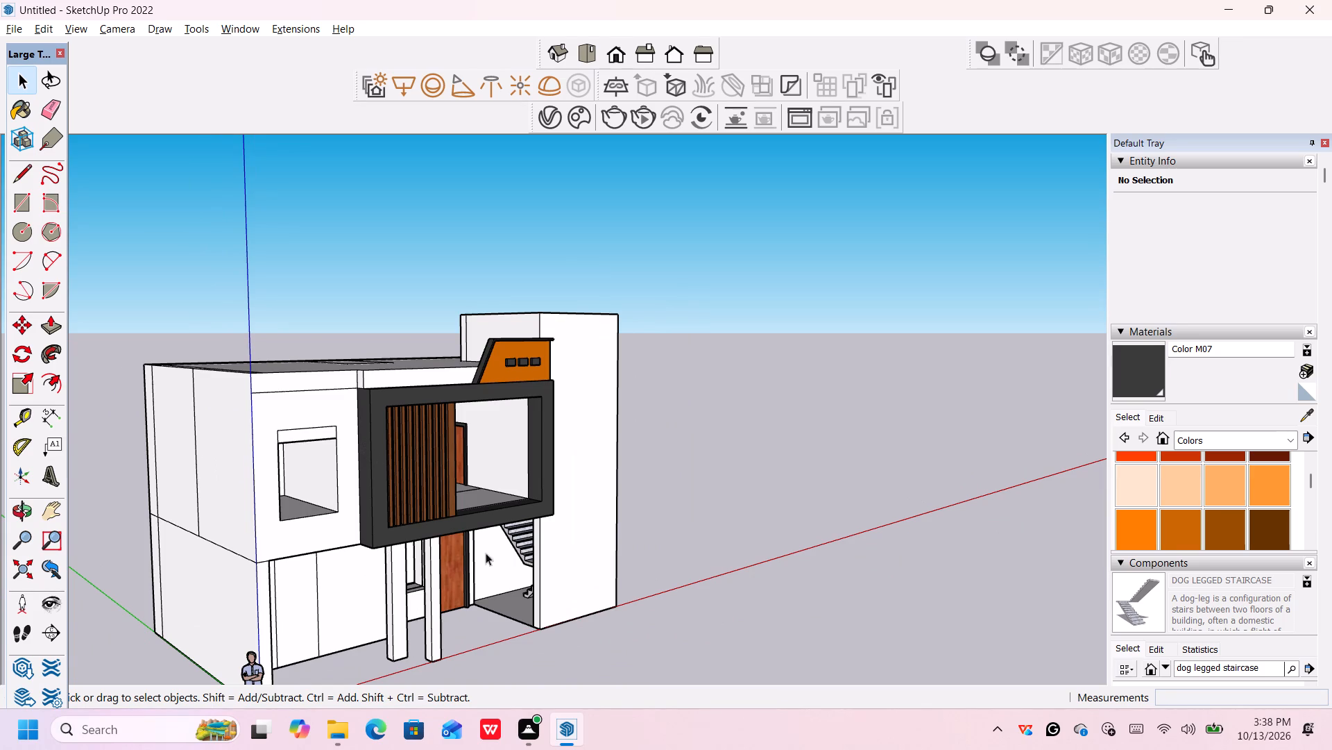
{"action": "scroll", "coordinate": [578, 504], "scroll_direction": "down", "scroll_amount": 2}
{"action": "middle_click_drag", "start_coordinate": [638, 504], "coordinate": [465, 510]}
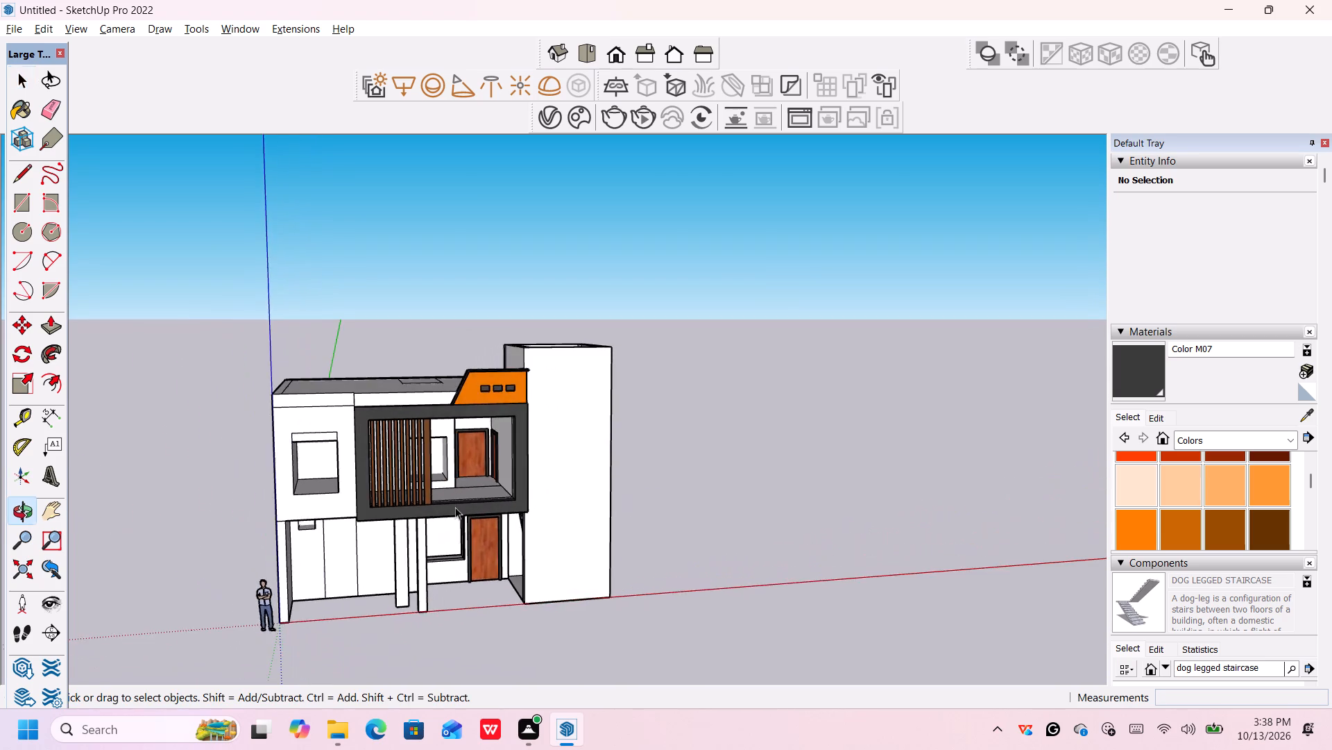
{"action": "scroll", "coordinate": [551, 458], "scroll_direction": "up", "scroll_amount": 6}
{"action": "scroll", "coordinate": [556, 456], "scroll_direction": "down", "scroll_amount": 6}
{"action": "middle_click_drag", "start_coordinate": [622, 505], "coordinate": [509, 491]}
{"action": "scroll", "coordinate": [621, 506], "scroll_direction": "up", "scroll_amount": 4}
{"action": "scroll", "coordinate": [494, 476], "scroll_direction": "up", "scroll_amount": 1}
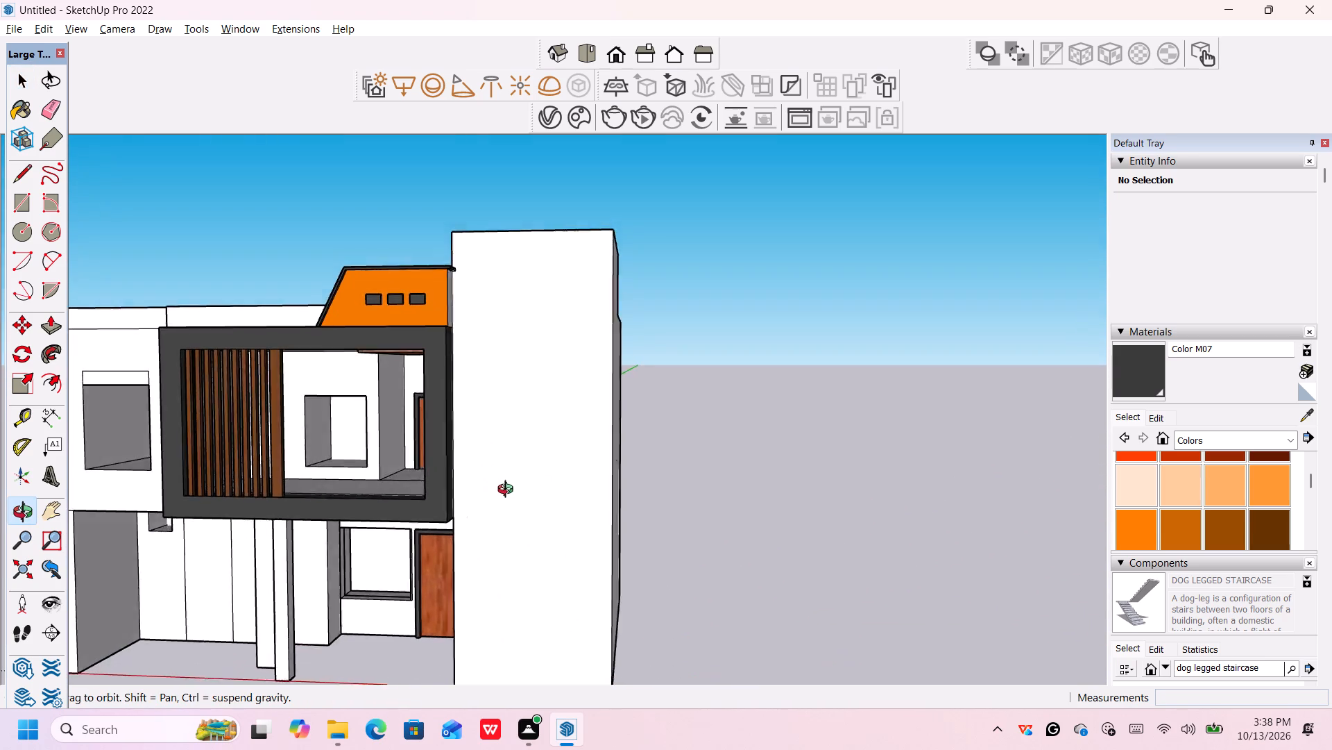
{"action": "middle_click_drag", "start_coordinate": [509, 491], "coordinate": [523, 501]}
{"action": "scroll", "coordinate": [523, 501], "scroll_direction": "up", "scroll_amount": 2}
{"action": "scroll", "coordinate": [528, 497], "scroll_direction": "down", "scroll_amount": 8}
{"action": "middle_click_drag", "start_coordinate": [630, 497], "coordinate": [633, 513]}
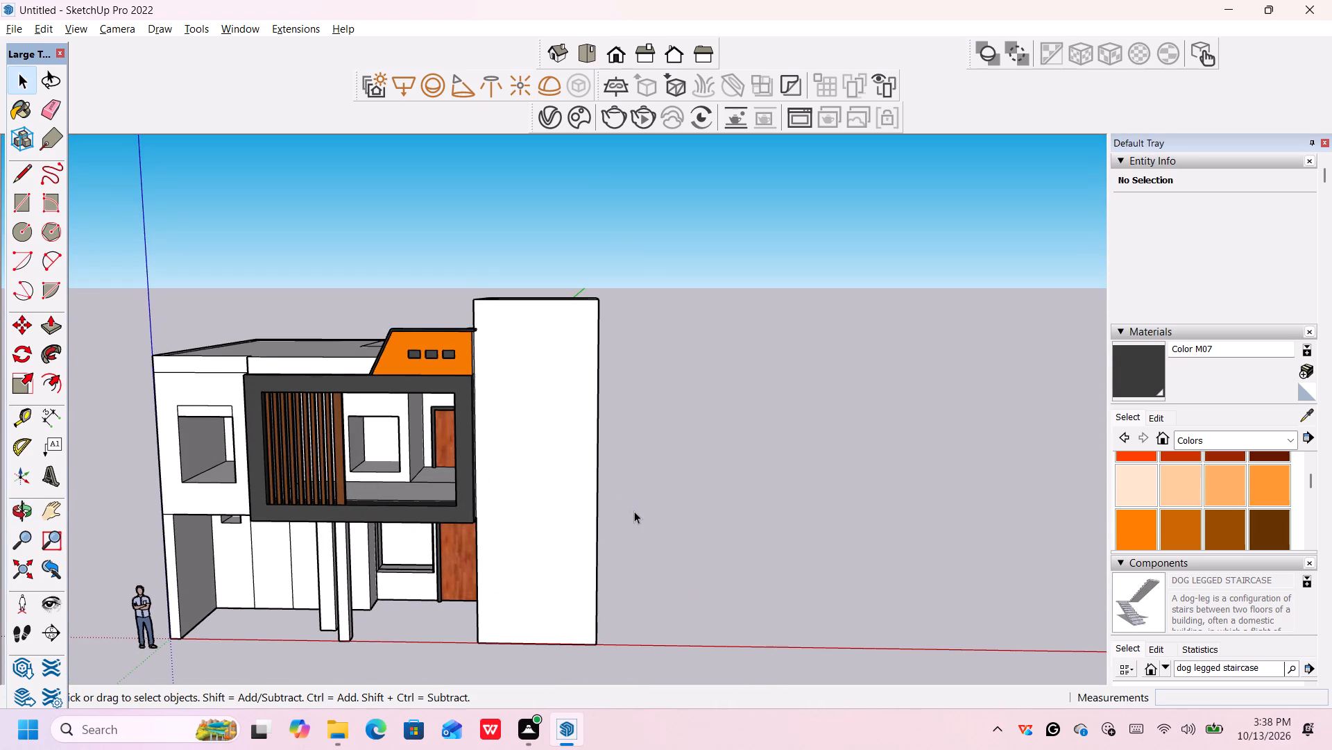
Place a vertical guide line on the stair tower's front face, 5.5' in from its outer vertical edge.
{"action": "key", "text": "t"}
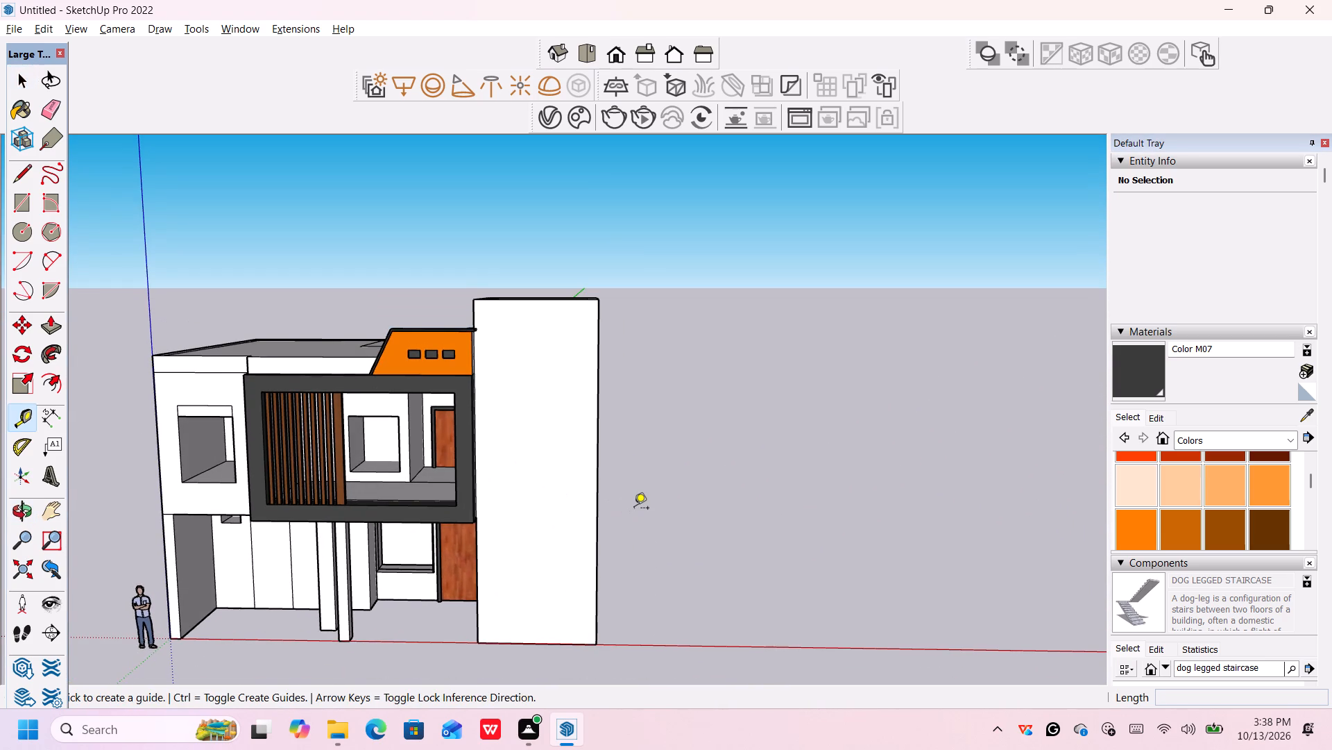
{"action": "left_click", "coordinate": [598, 463]}
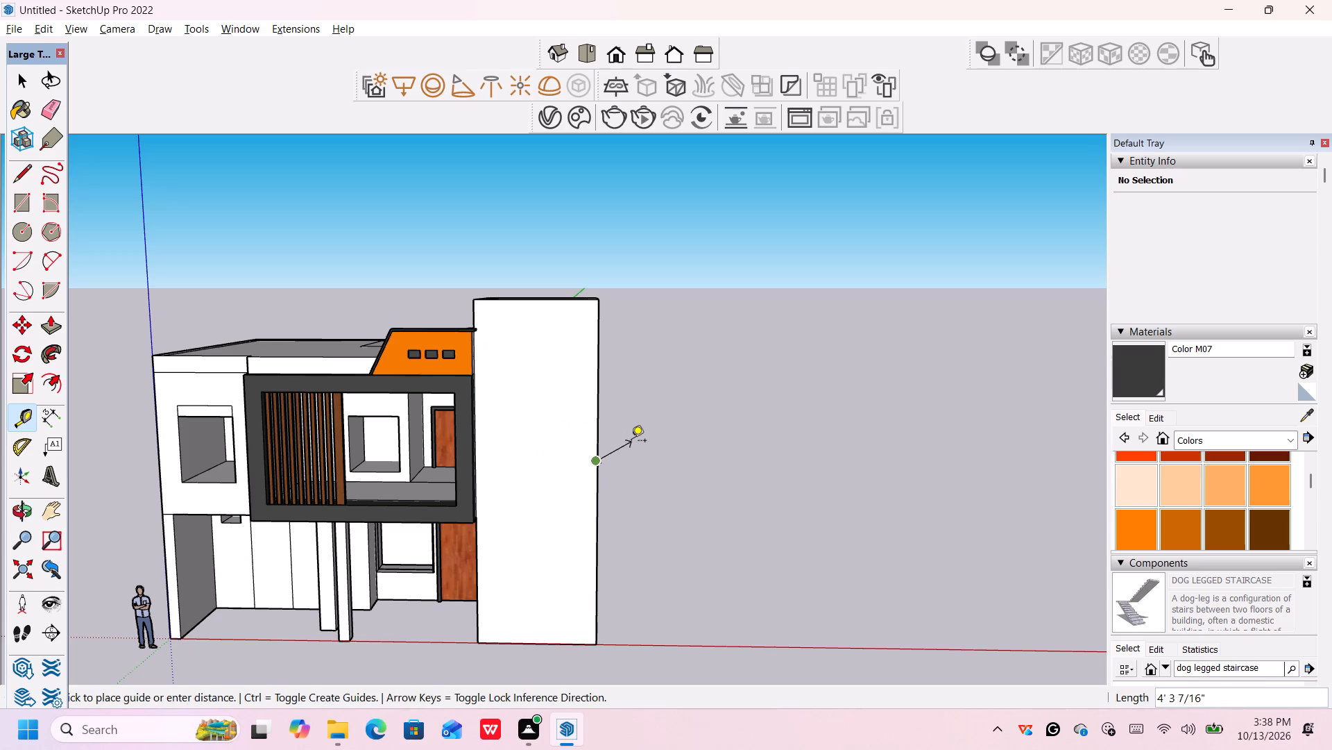
{"action": "key", "text": "Escape"}
{"action": "scroll", "coordinate": [596, 359], "scroll_direction": "down", "scroll_amount": 1}
{"action": "left_click", "coordinate": [596, 360]}
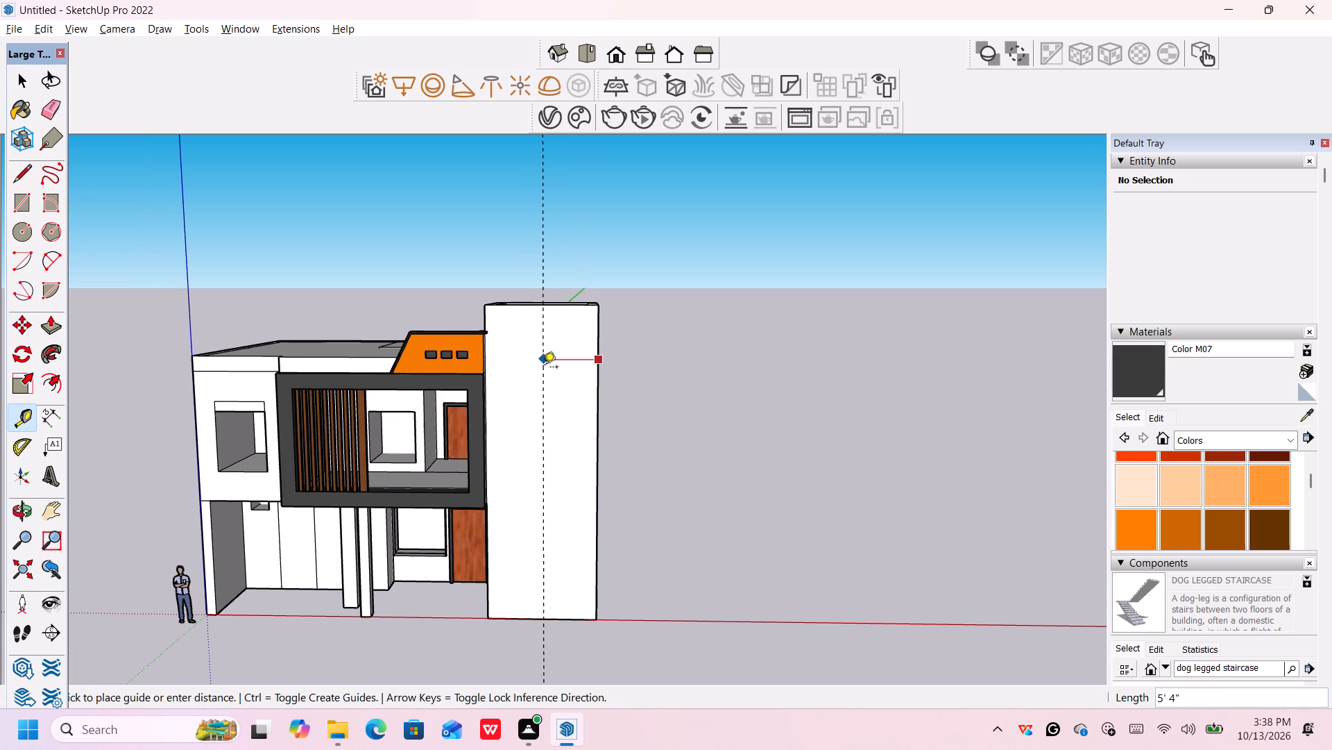
{"action": "scroll", "coordinate": [545, 375], "scroll_direction": "up", "scroll_amount": 5}
{"action": "scroll", "coordinate": [545, 372], "scroll_direction": "down", "scroll_amount": 4}
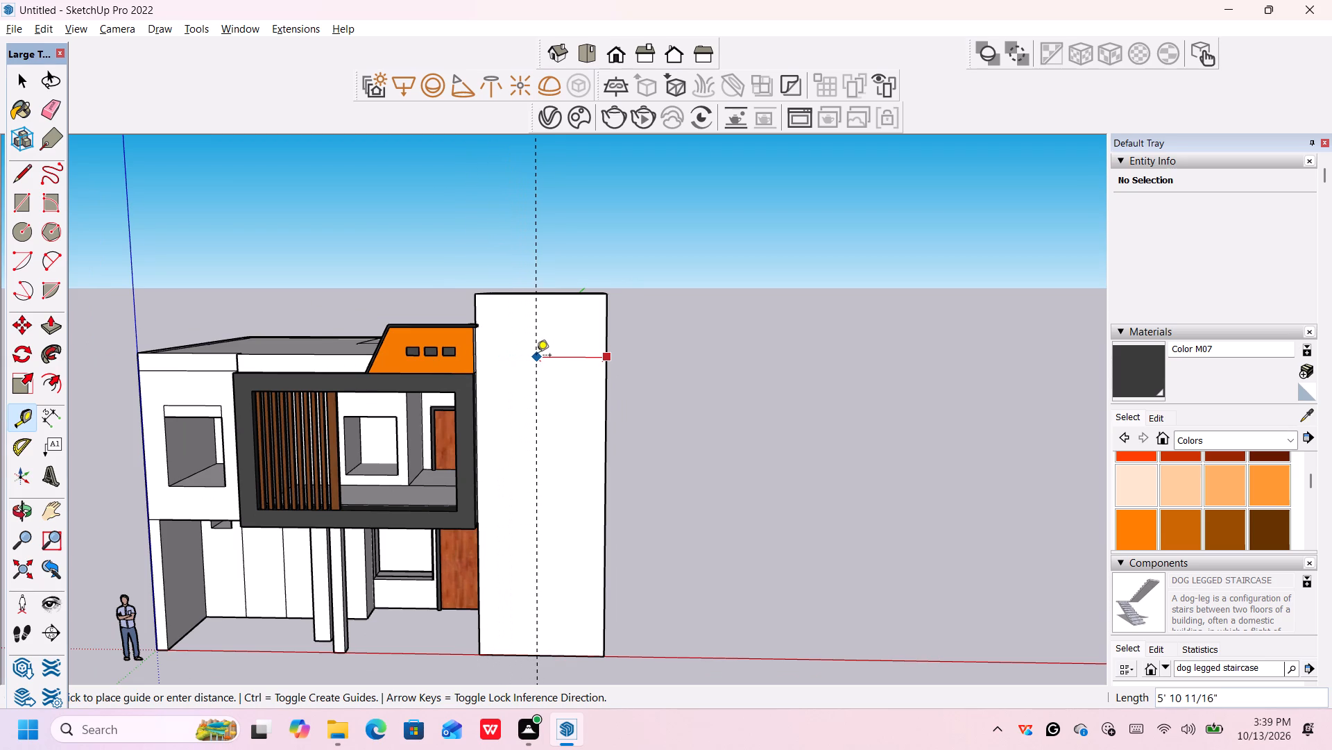
{"action": "middle_click_drag", "start_coordinate": [538, 358], "coordinate": [538, 360], "text": "shift"}
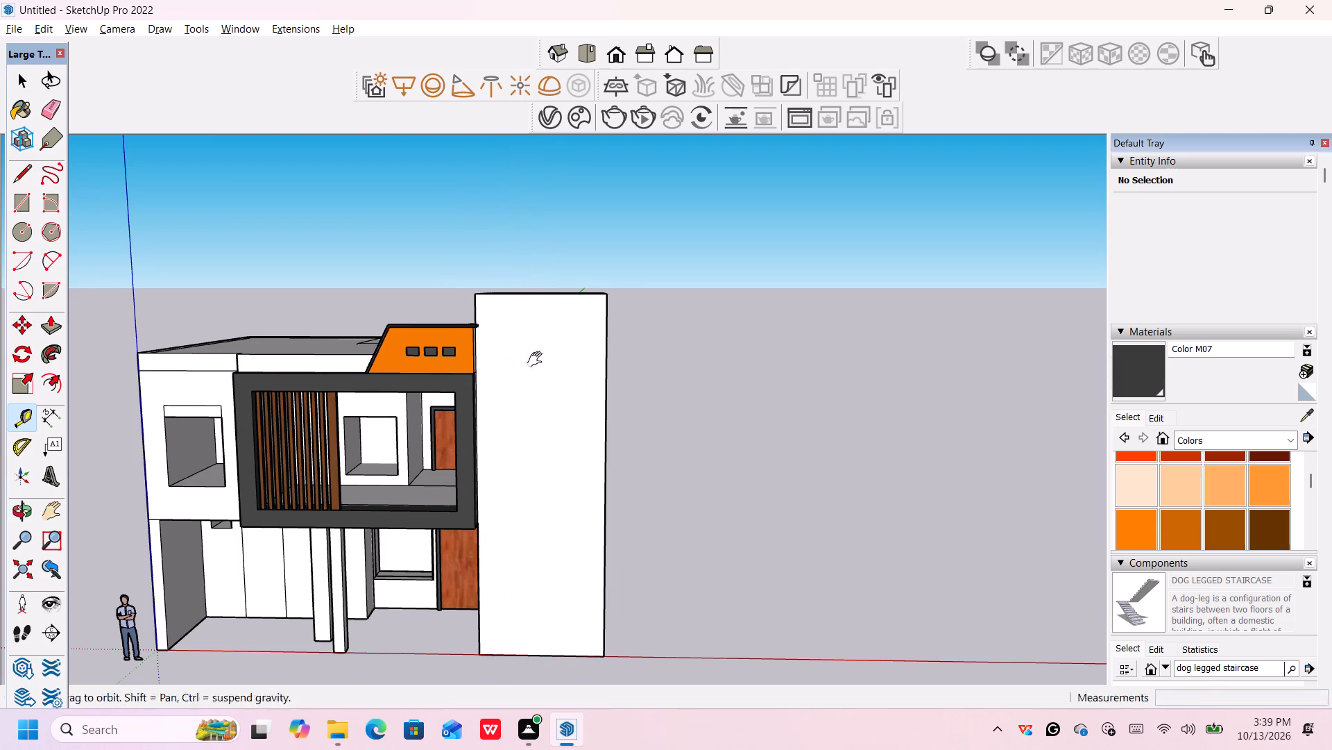
{"action": "middle_click_drag", "start_coordinate": [538, 360], "coordinate": [638, 363], "text": "shift"}
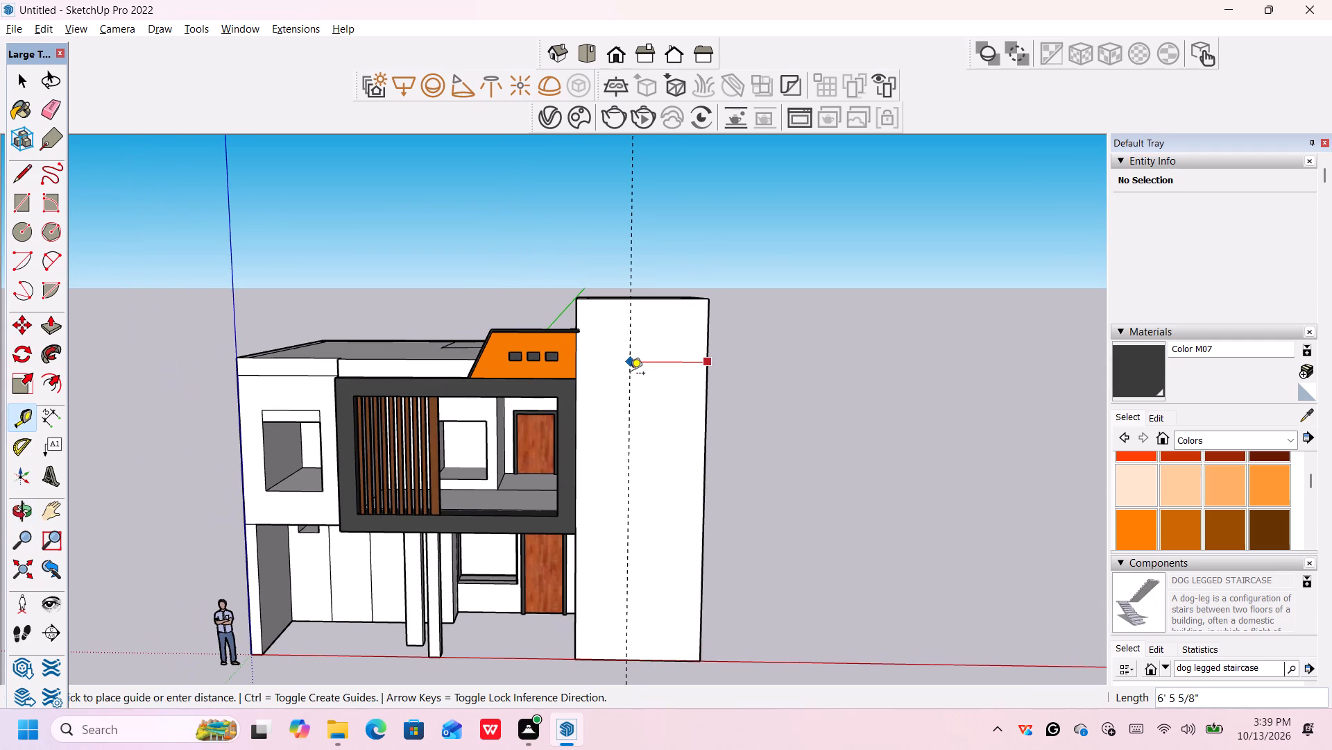
{"action": "key", "text": "5"}
{"action": "key", "text": "period"}
{"action": "key", "text": "5"}
{"action": "key", "text": "apostrophe"}
{"action": "key", "text": "Return"}
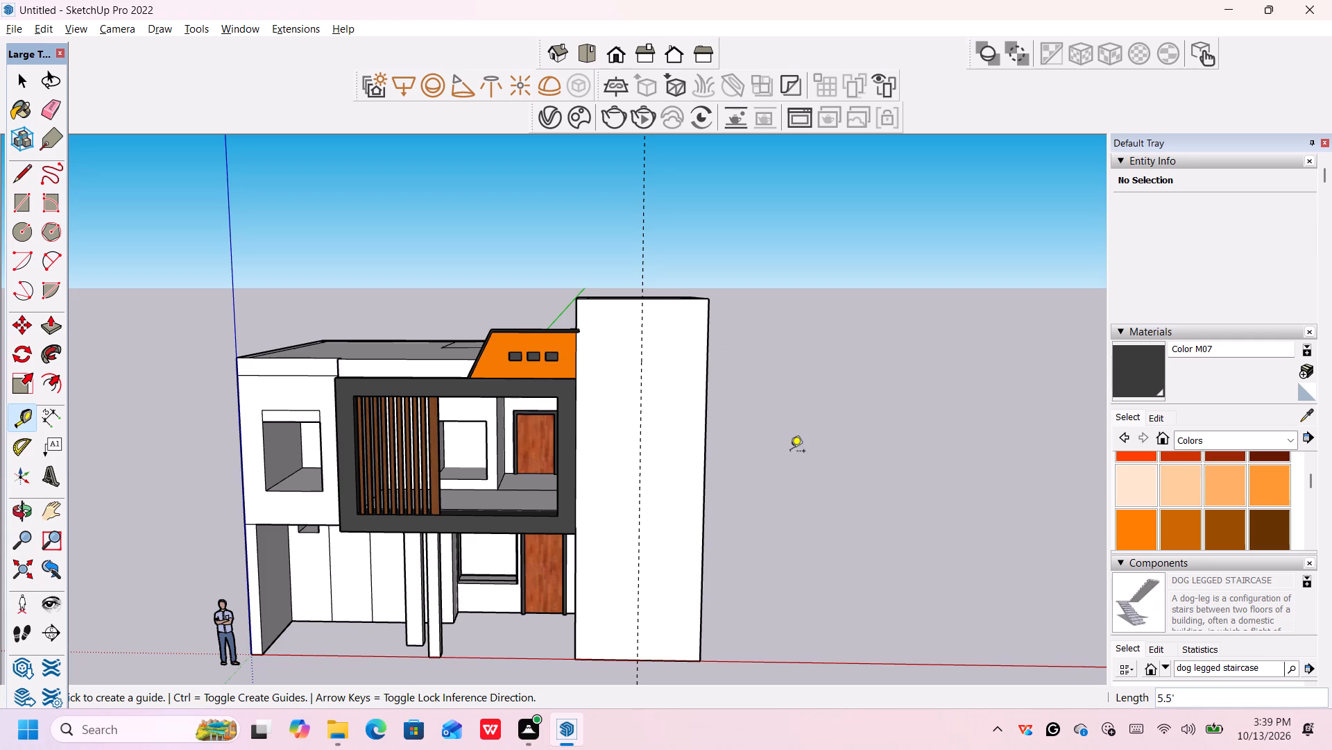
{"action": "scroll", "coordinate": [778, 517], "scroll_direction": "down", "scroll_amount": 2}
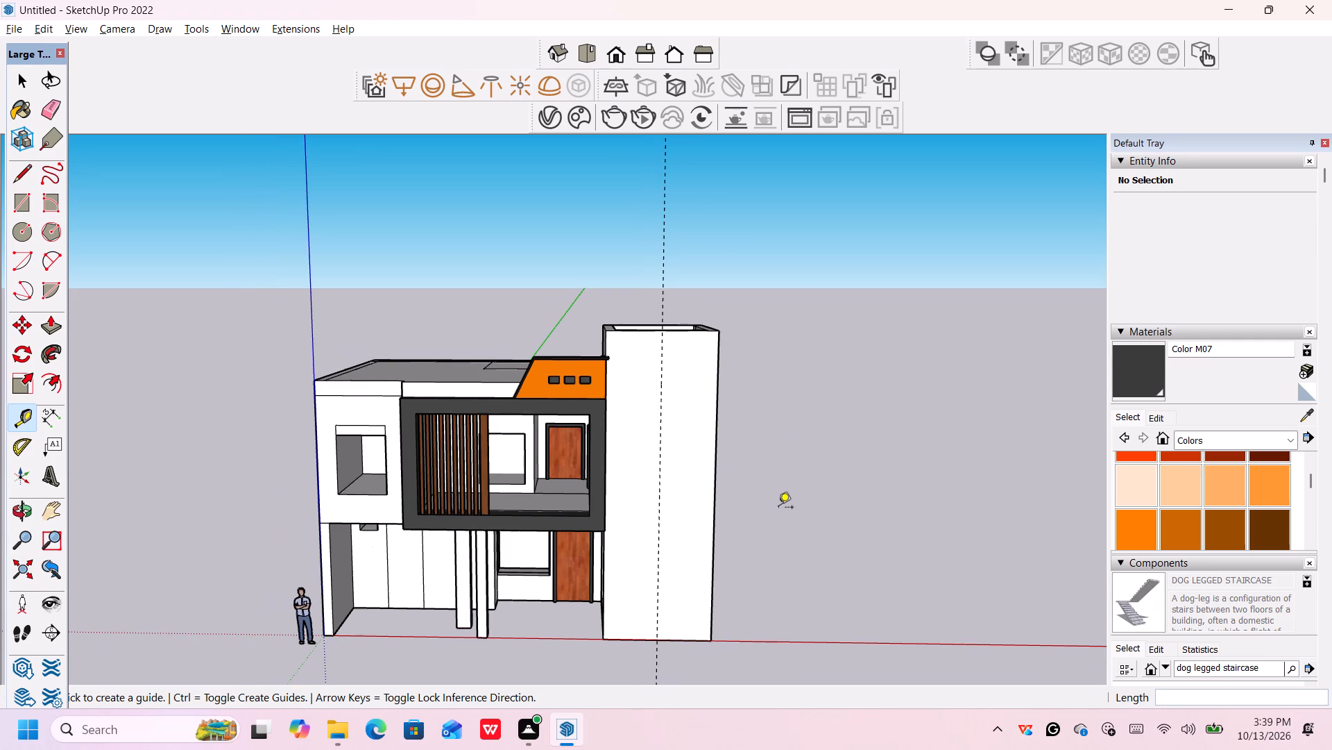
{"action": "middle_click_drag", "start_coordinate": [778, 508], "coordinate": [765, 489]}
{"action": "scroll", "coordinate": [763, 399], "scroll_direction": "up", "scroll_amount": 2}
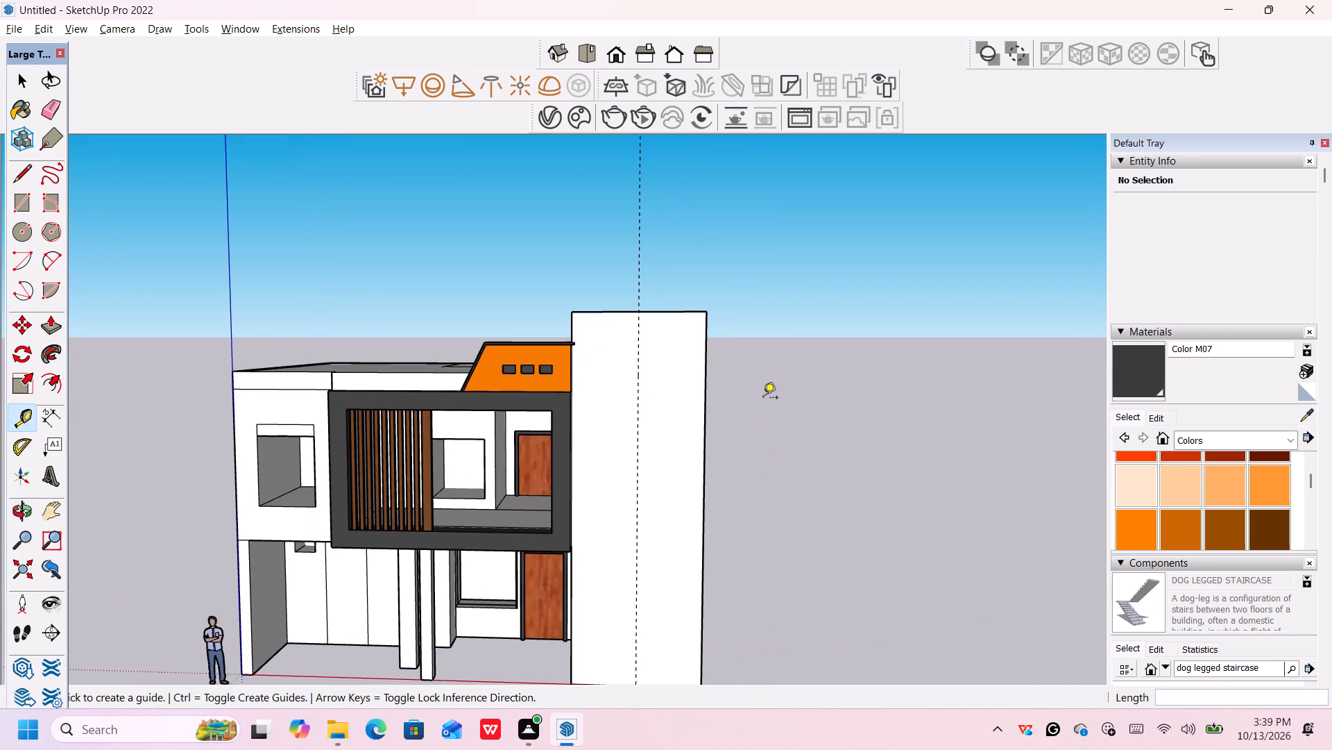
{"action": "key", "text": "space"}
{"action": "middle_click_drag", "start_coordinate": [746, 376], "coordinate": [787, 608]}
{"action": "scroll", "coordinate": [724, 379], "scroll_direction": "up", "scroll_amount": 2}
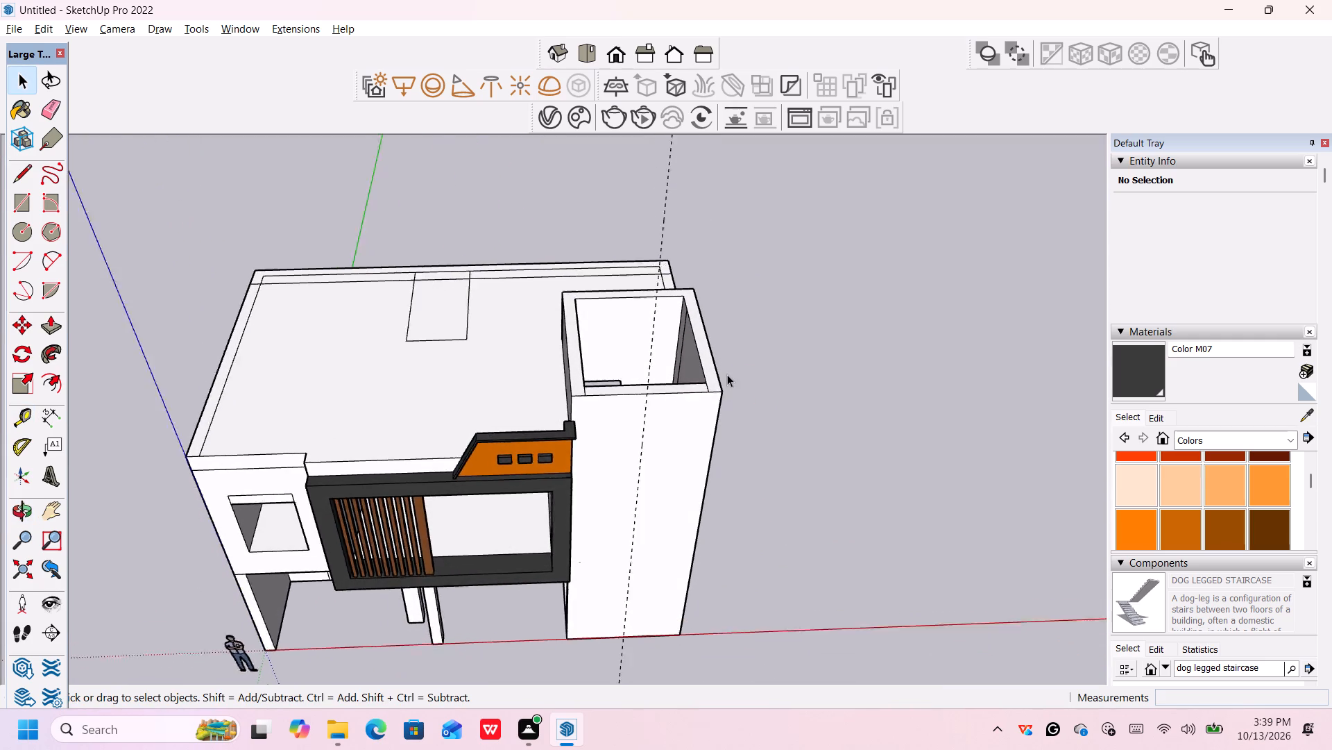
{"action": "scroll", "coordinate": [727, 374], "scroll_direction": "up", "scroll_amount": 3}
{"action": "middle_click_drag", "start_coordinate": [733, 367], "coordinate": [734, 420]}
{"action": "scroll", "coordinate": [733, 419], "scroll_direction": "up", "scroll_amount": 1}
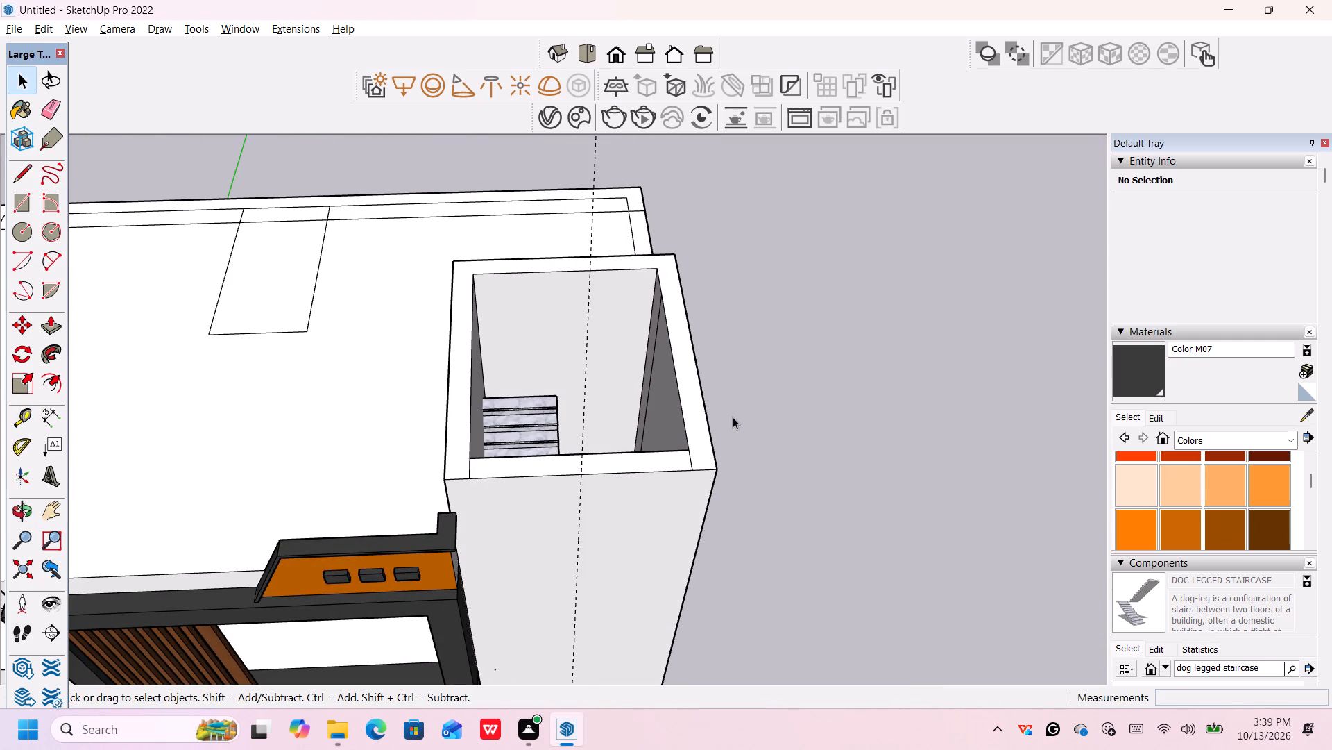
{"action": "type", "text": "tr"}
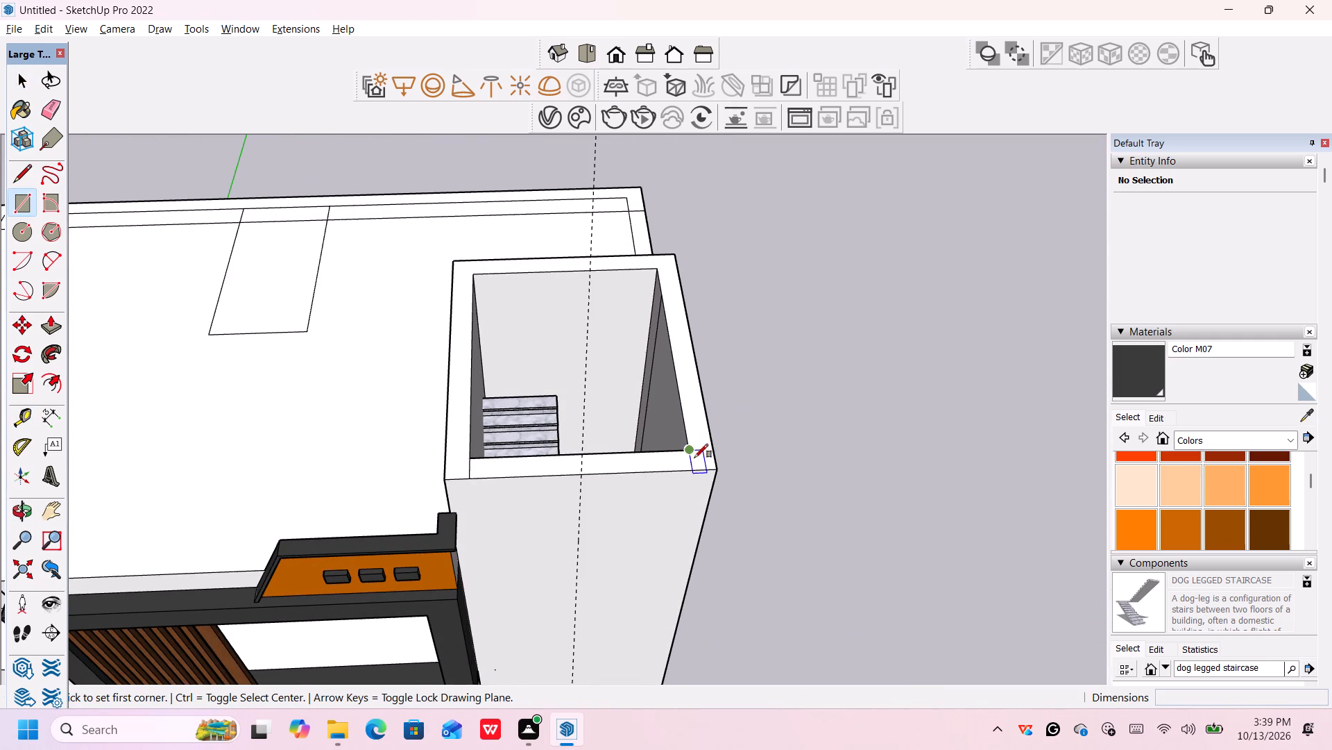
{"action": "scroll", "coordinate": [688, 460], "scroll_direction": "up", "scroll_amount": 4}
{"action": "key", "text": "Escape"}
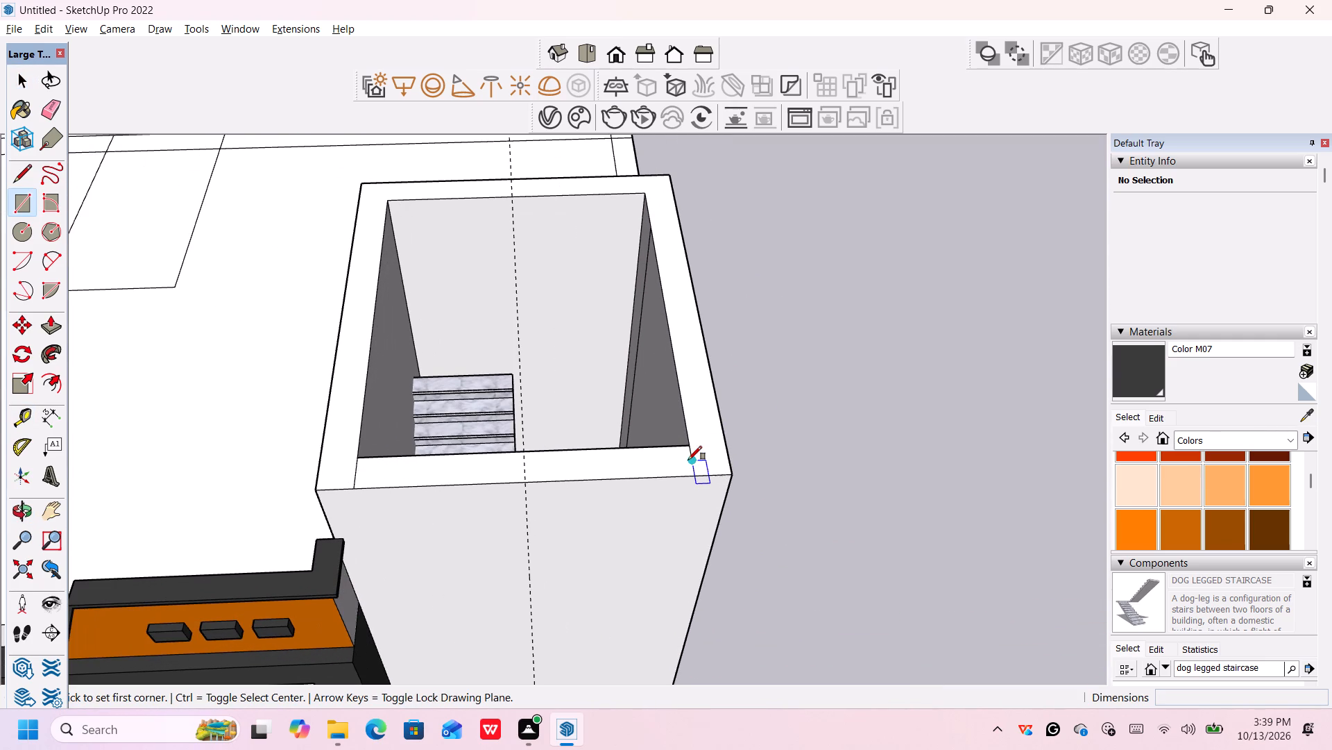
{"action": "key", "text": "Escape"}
Erase the two short stray lines crossing the front corners of the stair tower's top rim.
{"action": "key", "text": "e"}
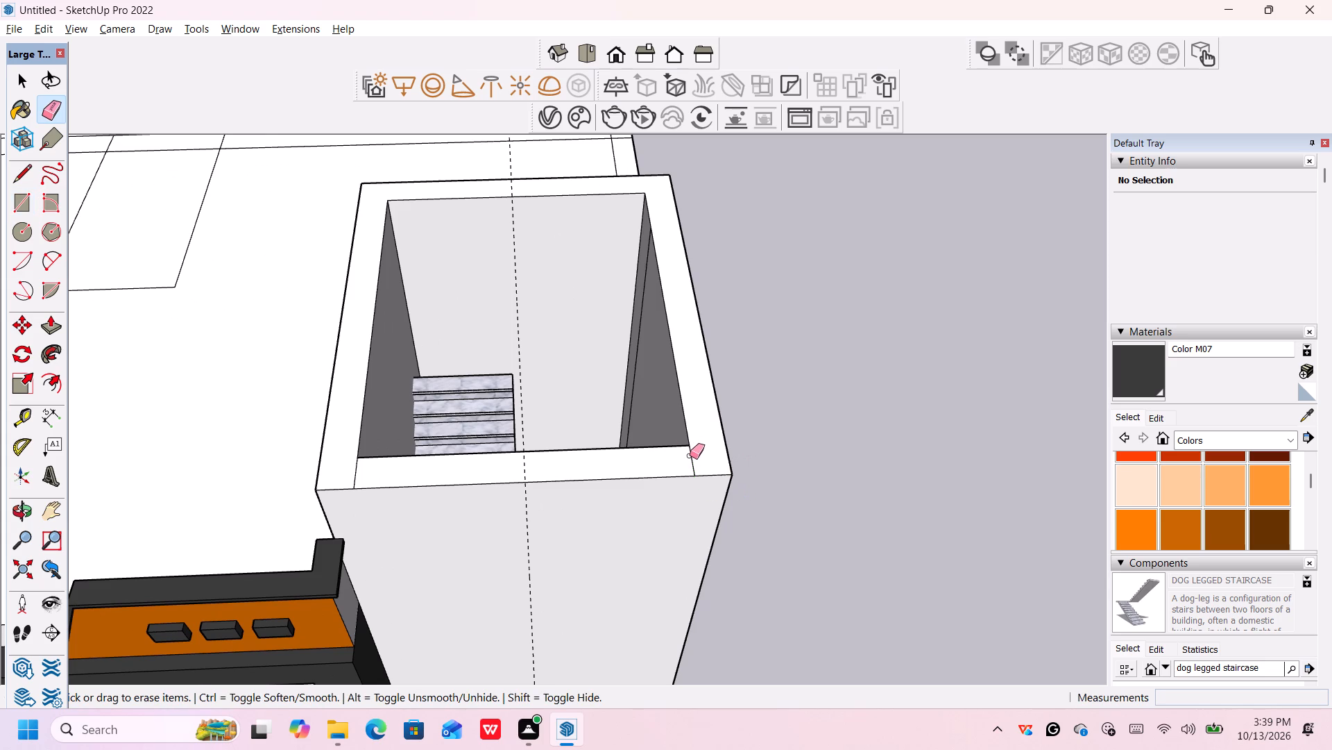
{"action": "left_click", "coordinate": [690, 456]}
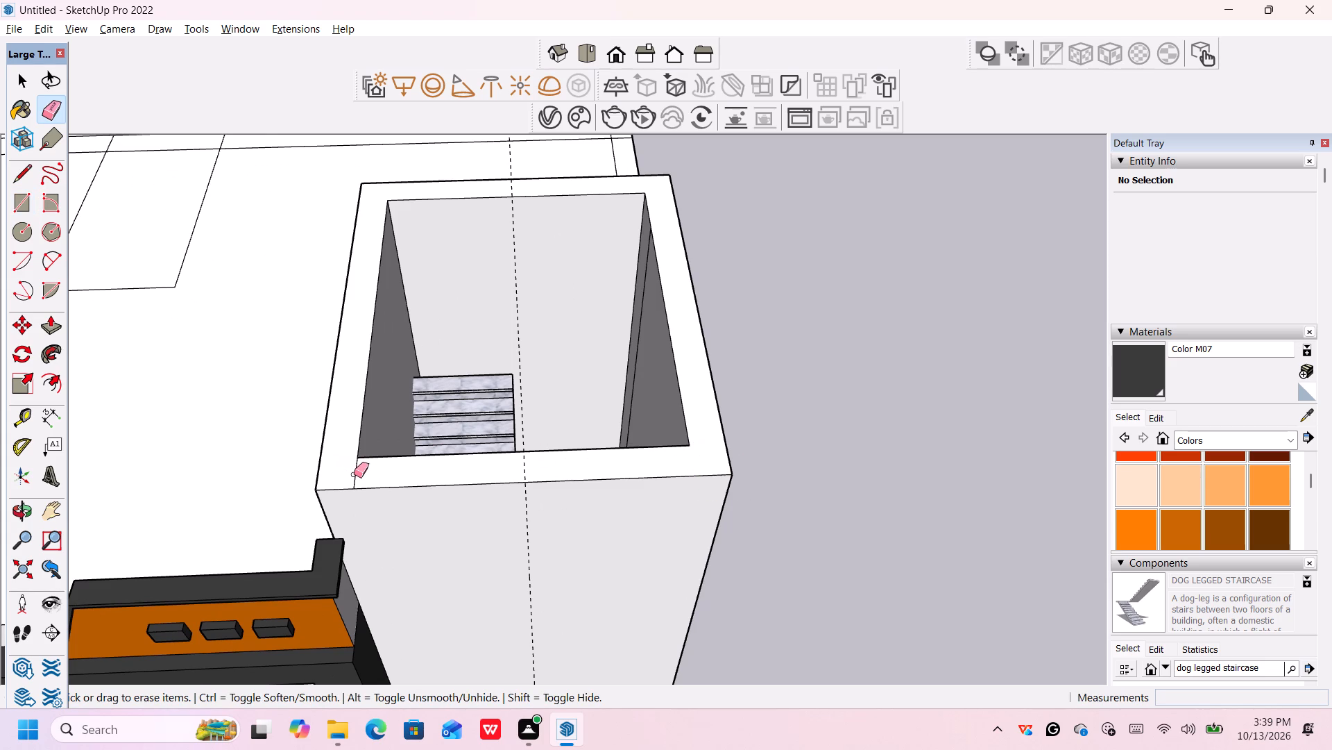
{"action": "left_click", "coordinate": [355, 476]}
{"action": "key", "text": "space"}
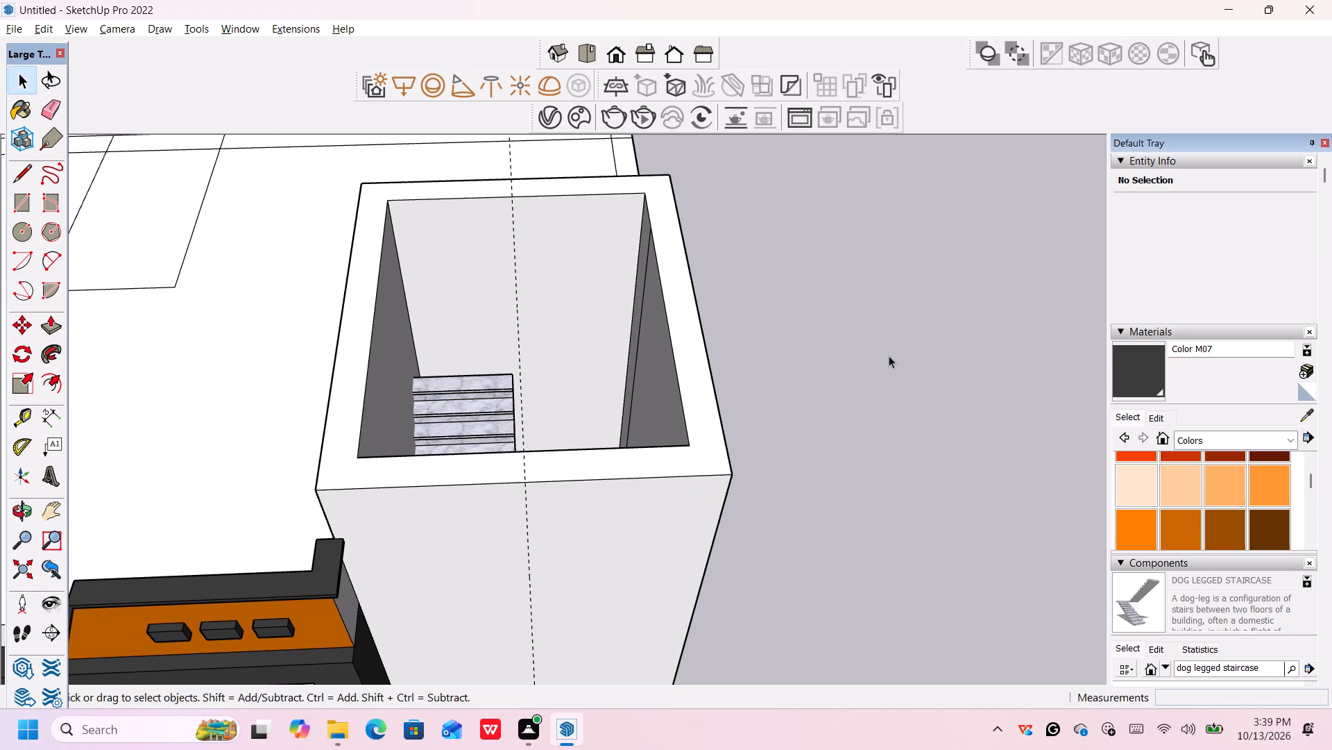
Push/Pull the stair tower's top rim face upward by 3'.
{"action": "key", "text": "p"}
{"action": "left_click", "coordinate": [711, 432]}
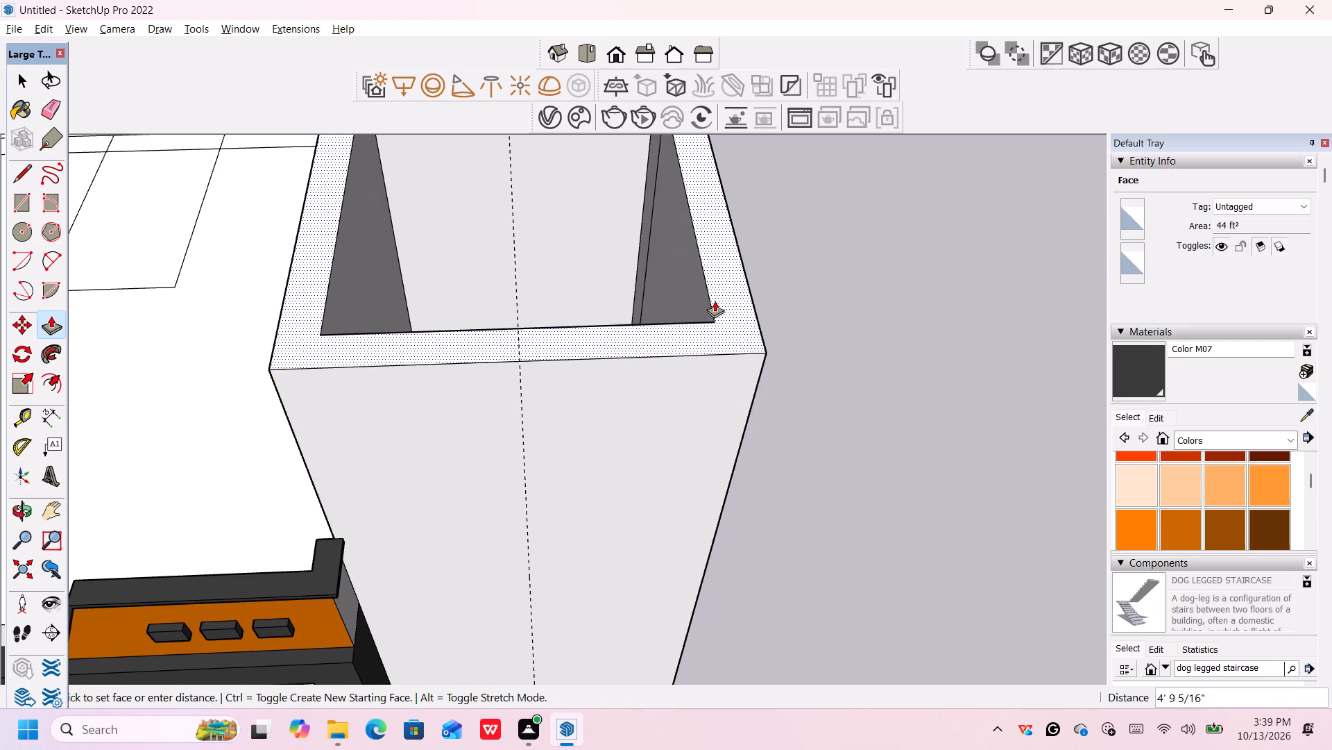
{"action": "scroll", "coordinate": [715, 302], "scroll_direction": "down", "scroll_amount": 8}
{"action": "middle_click_drag", "start_coordinate": [718, 311], "coordinate": [712, 273]}
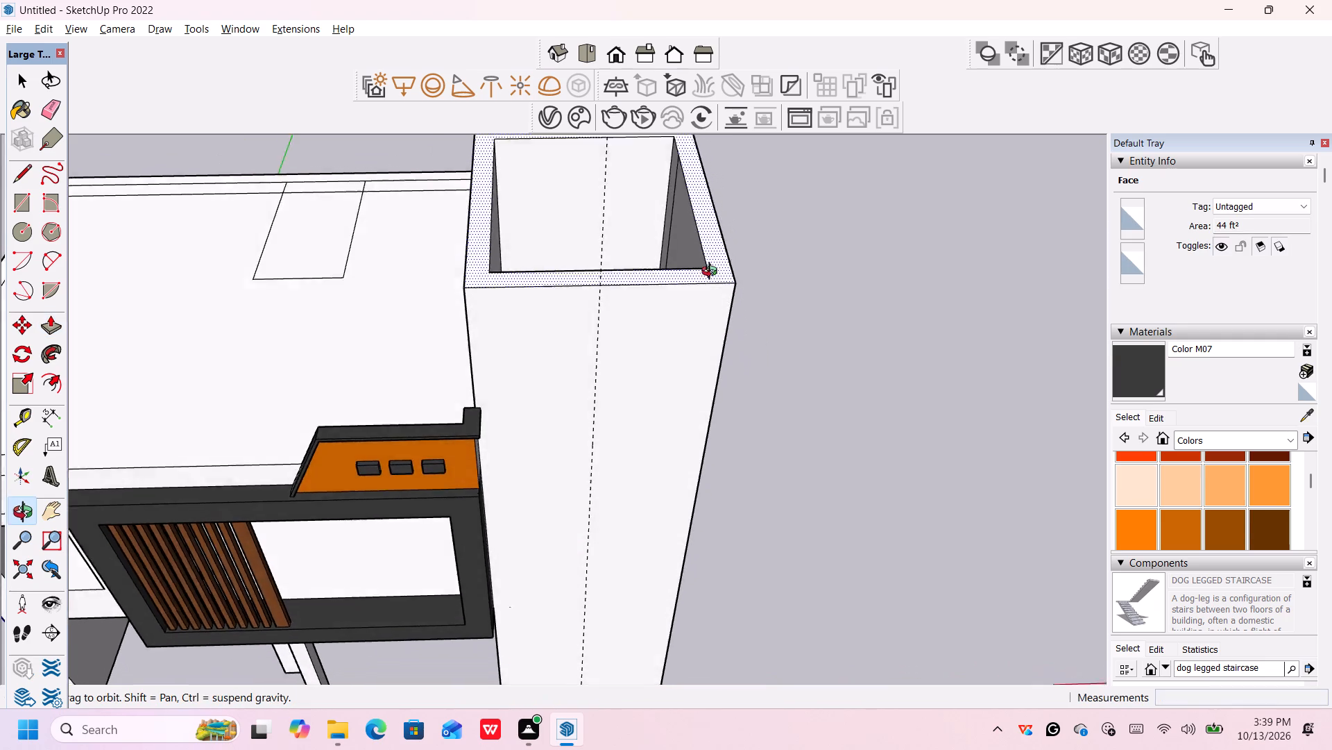
{"action": "middle_click_drag", "start_coordinate": [712, 273], "coordinate": [723, 215]}
{"action": "scroll", "coordinate": [746, 245], "scroll_direction": "down", "scroll_amount": 6}
{"action": "middle_click_drag", "start_coordinate": [796, 297], "coordinate": [791, 296]}
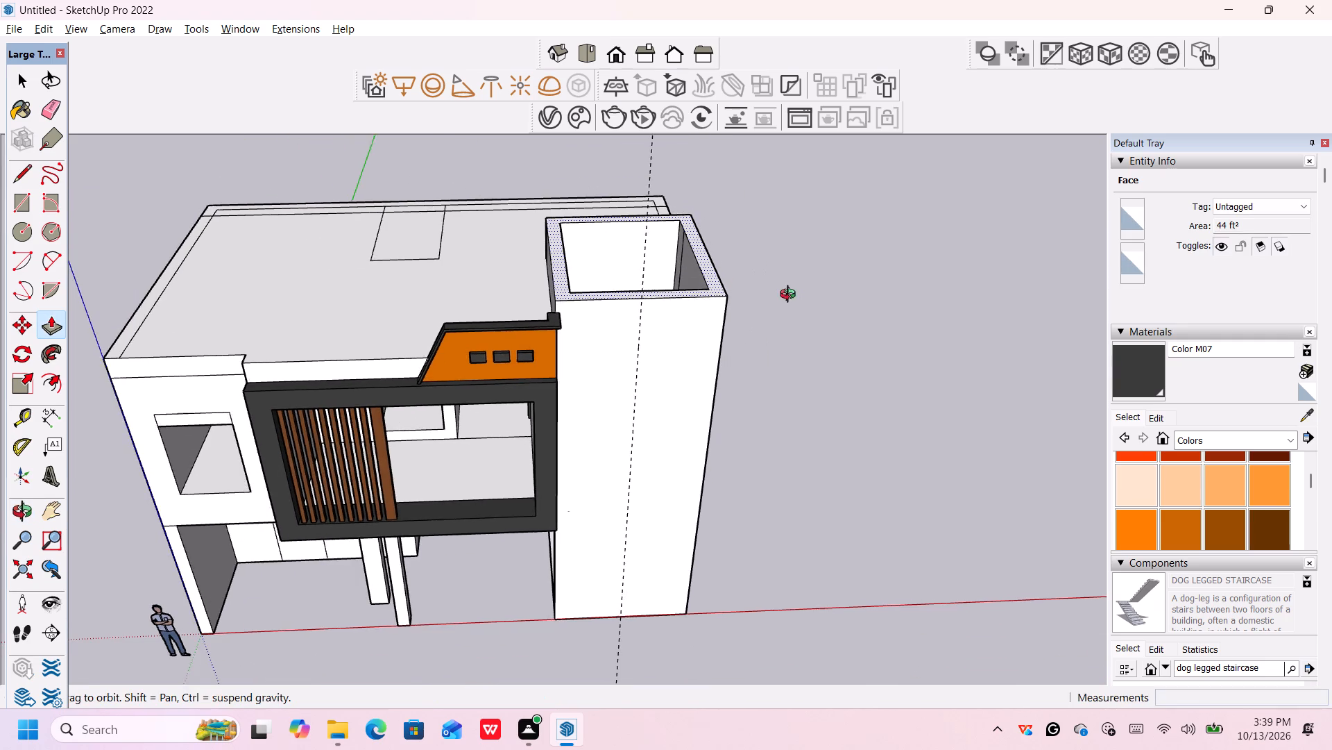
{"action": "middle_click_drag", "start_coordinate": [791, 296], "coordinate": [780, 231]}
{"action": "scroll", "coordinate": [765, 208], "scroll_direction": "up", "scroll_amount": 2}
{"action": "scroll", "coordinate": [765, 206], "scroll_direction": "down", "scroll_amount": 1}
{"action": "middle_click_drag", "start_coordinate": [765, 207], "coordinate": [778, 392], "text": "shift"}
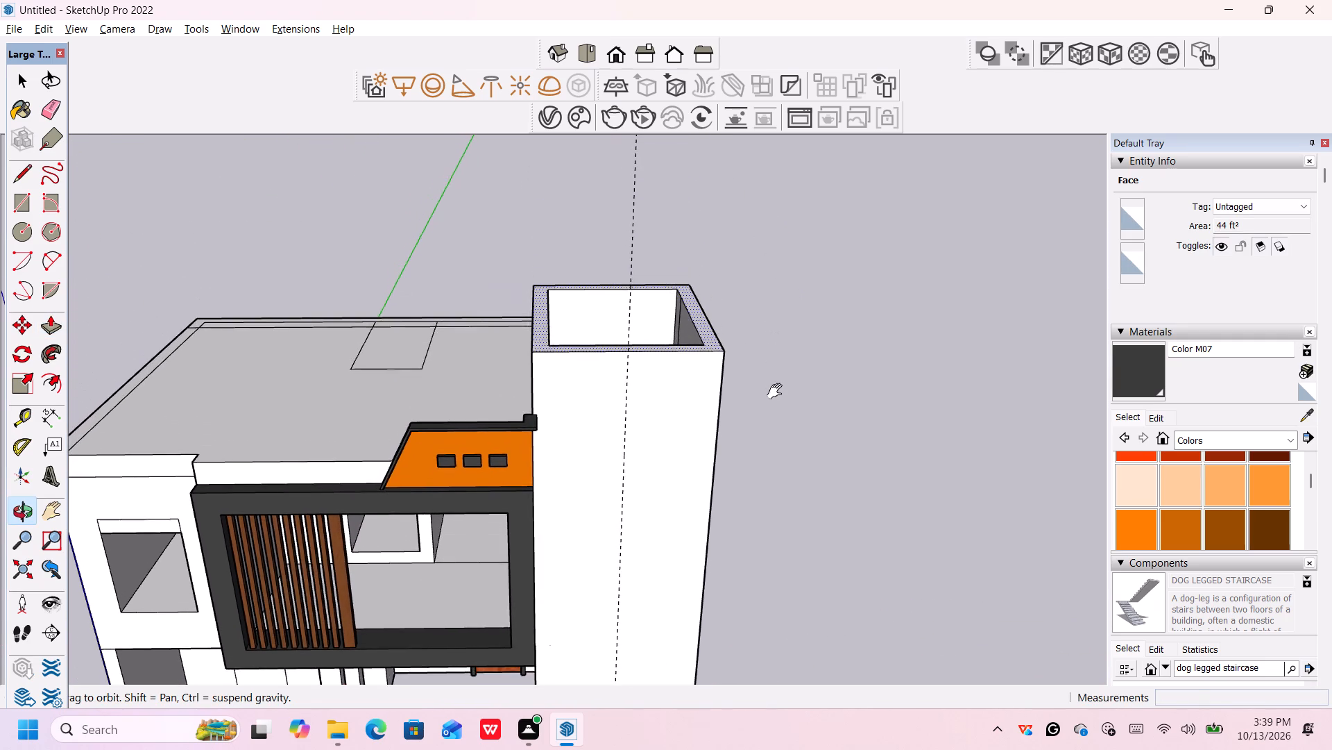
{"action": "middle_click_drag", "start_coordinate": [778, 392], "coordinate": [776, 383], "text": "shift"}
{"action": "middle_click_drag", "start_coordinate": [763, 365], "coordinate": [756, 337]}
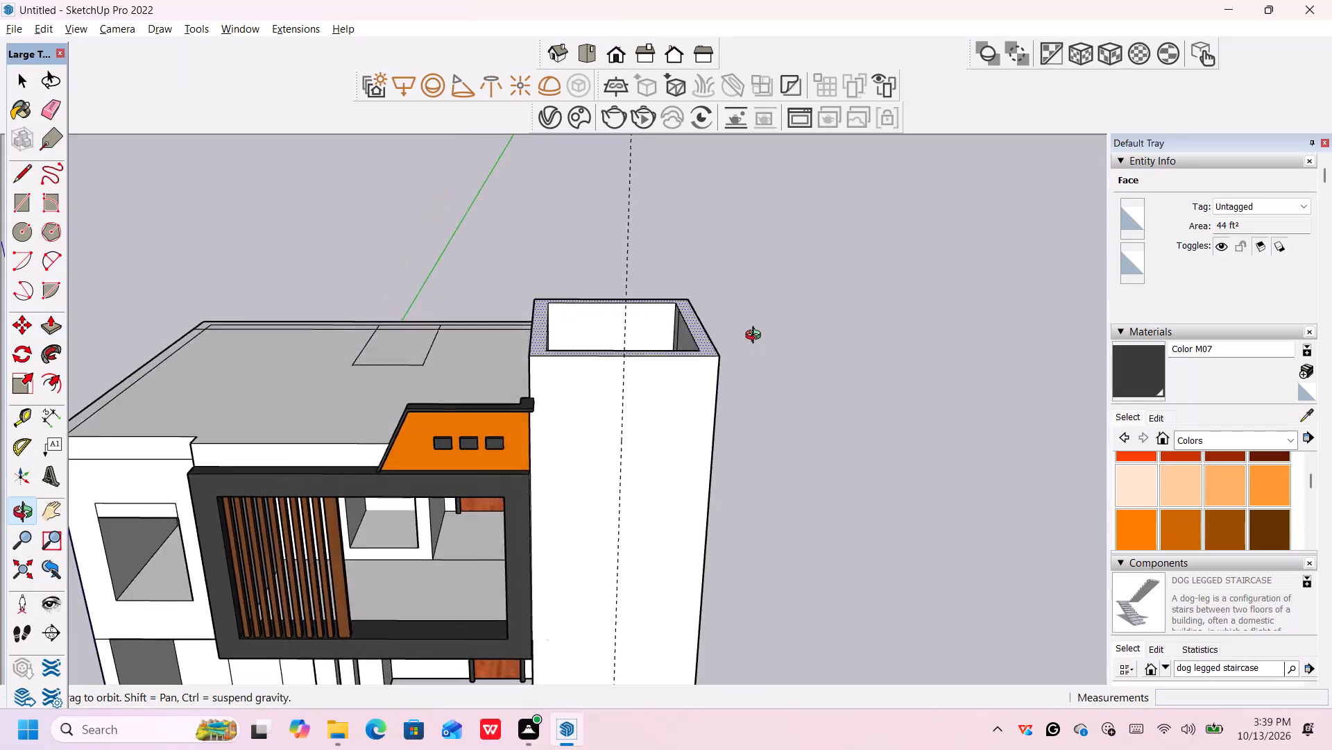
{"action": "middle_click_drag", "start_coordinate": [756, 337], "coordinate": [776, 256]}
{"action": "middle_click", "coordinate": [780, 253]}
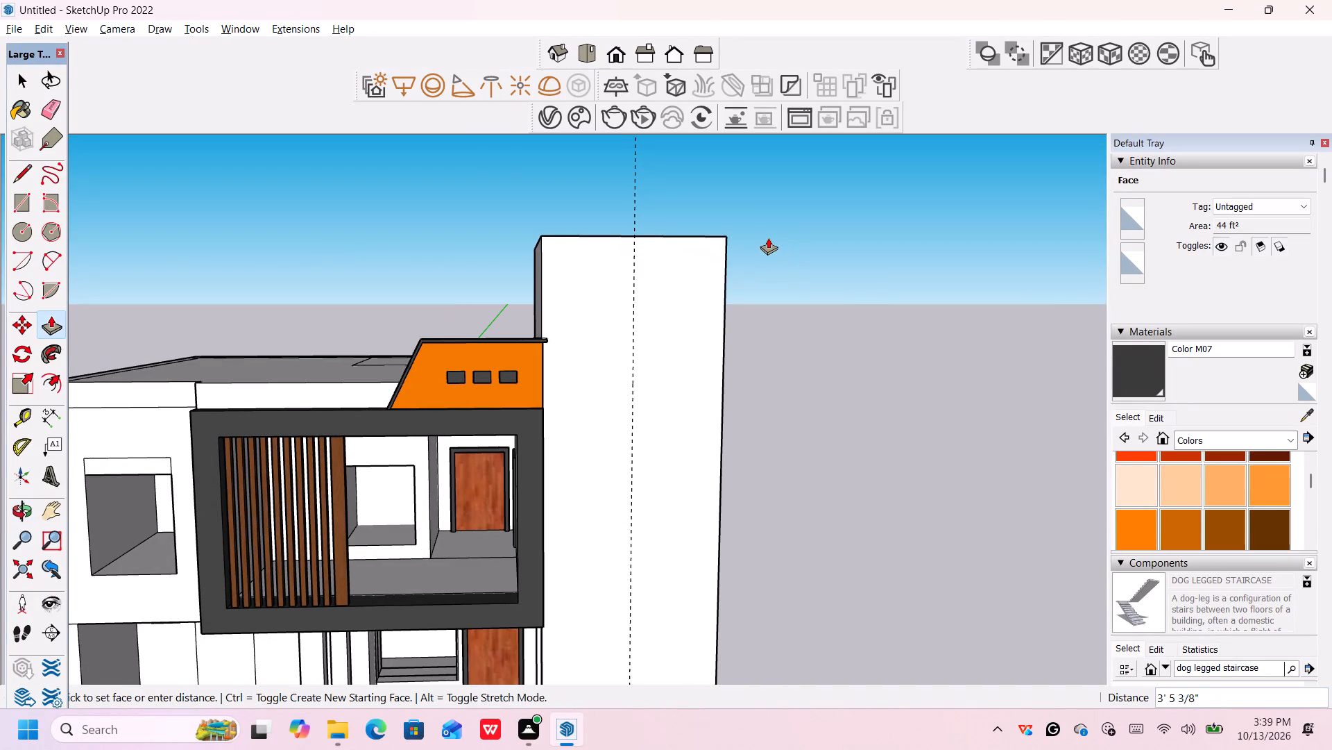
{"action": "key", "text": "3"}
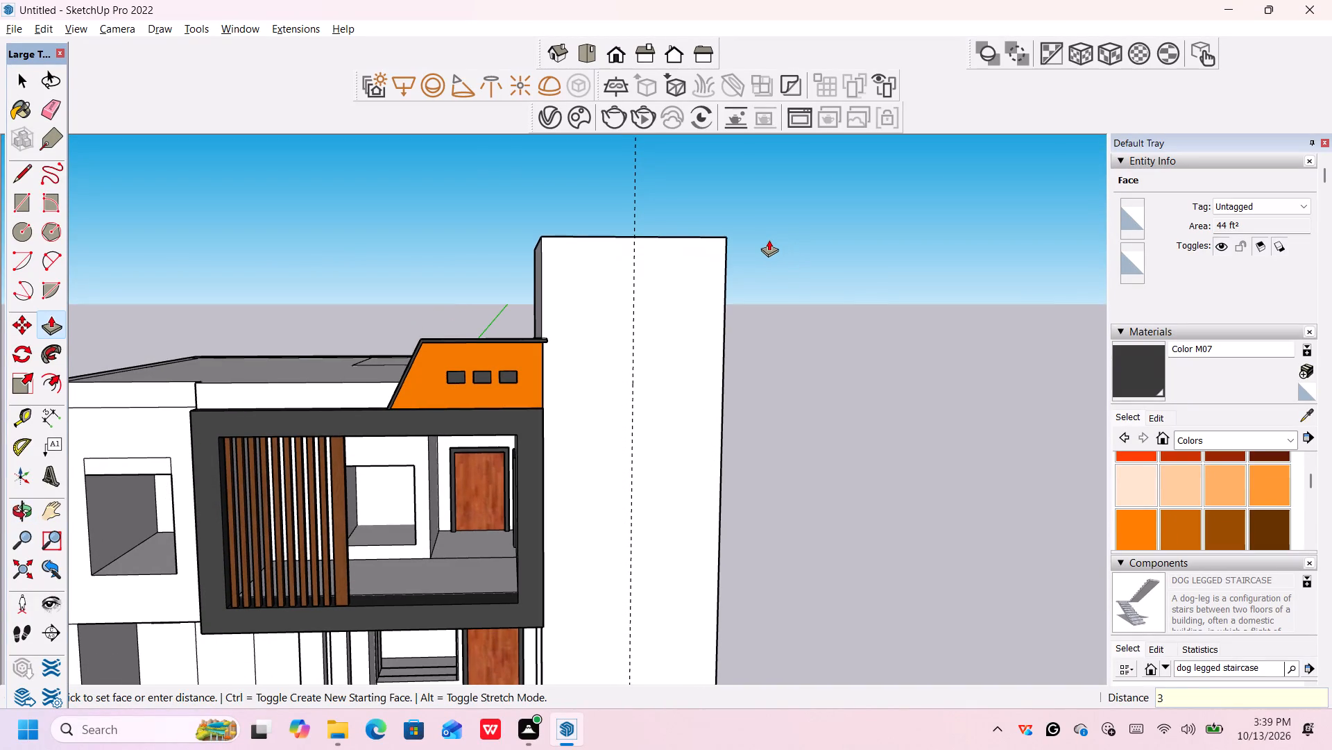
{"action": "key", "text": "apostrophe"}
{"action": "key", "text": "Return"}
{"action": "scroll", "coordinate": [803, 348], "scroll_direction": "down", "scroll_amount": 4}
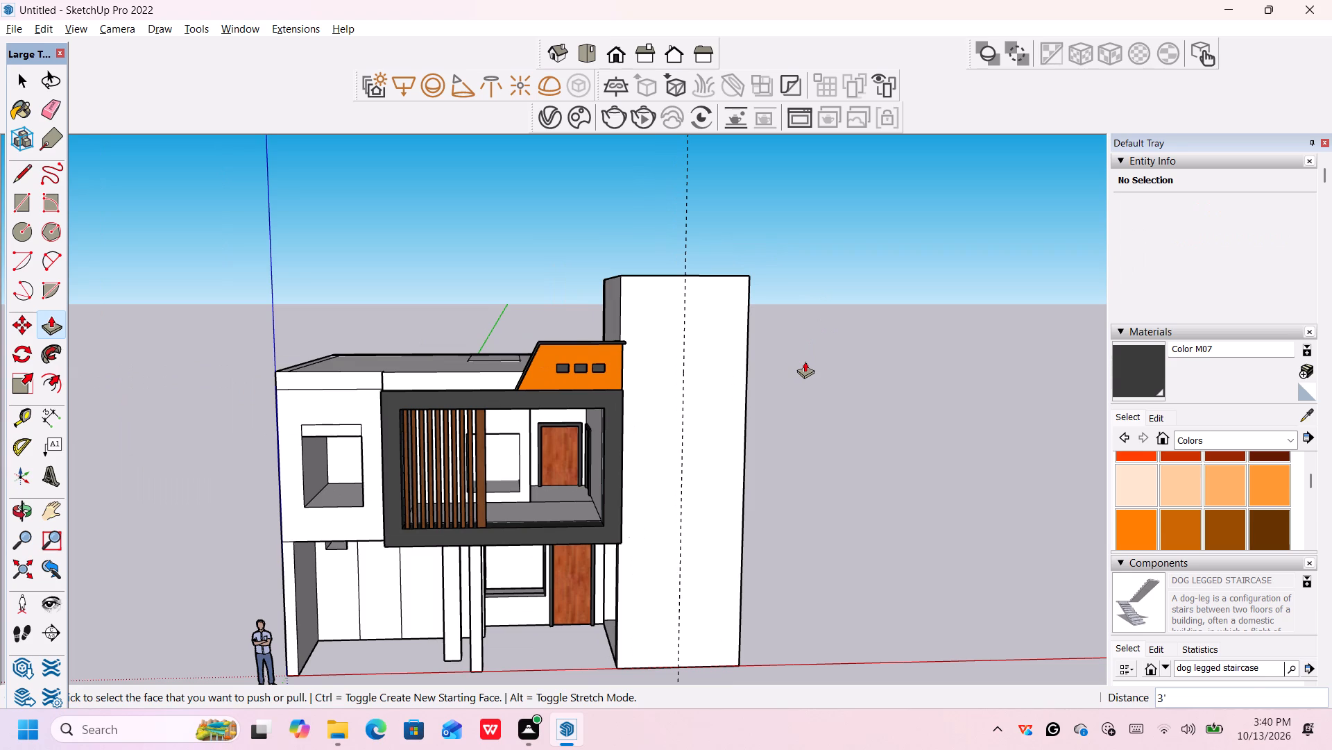
{"action": "key", "text": "space"}
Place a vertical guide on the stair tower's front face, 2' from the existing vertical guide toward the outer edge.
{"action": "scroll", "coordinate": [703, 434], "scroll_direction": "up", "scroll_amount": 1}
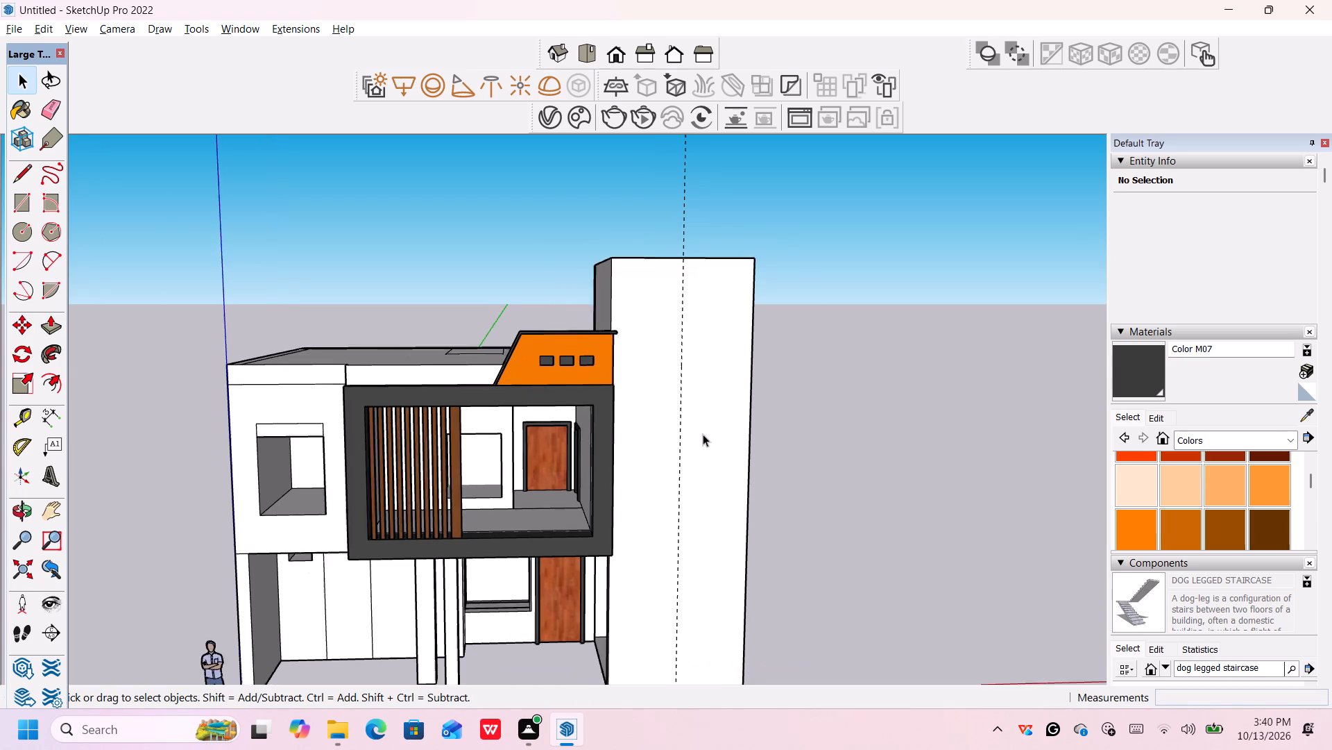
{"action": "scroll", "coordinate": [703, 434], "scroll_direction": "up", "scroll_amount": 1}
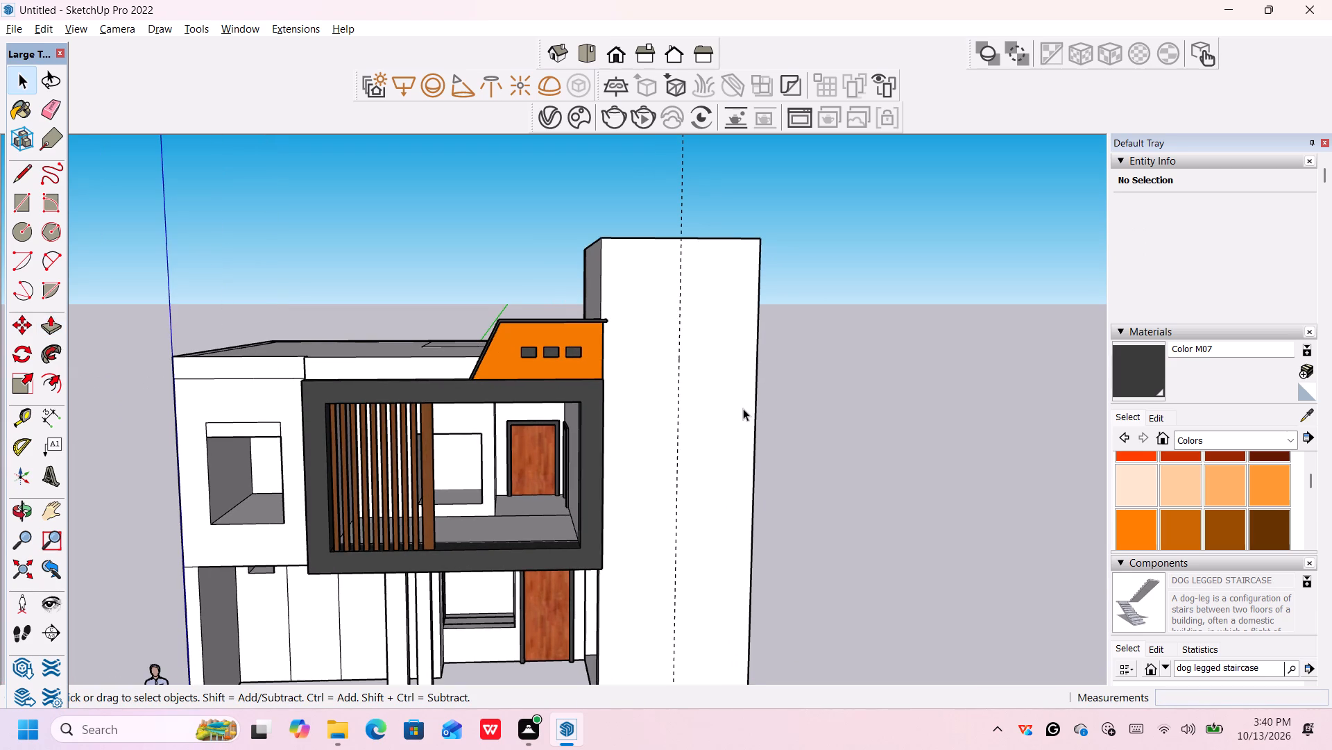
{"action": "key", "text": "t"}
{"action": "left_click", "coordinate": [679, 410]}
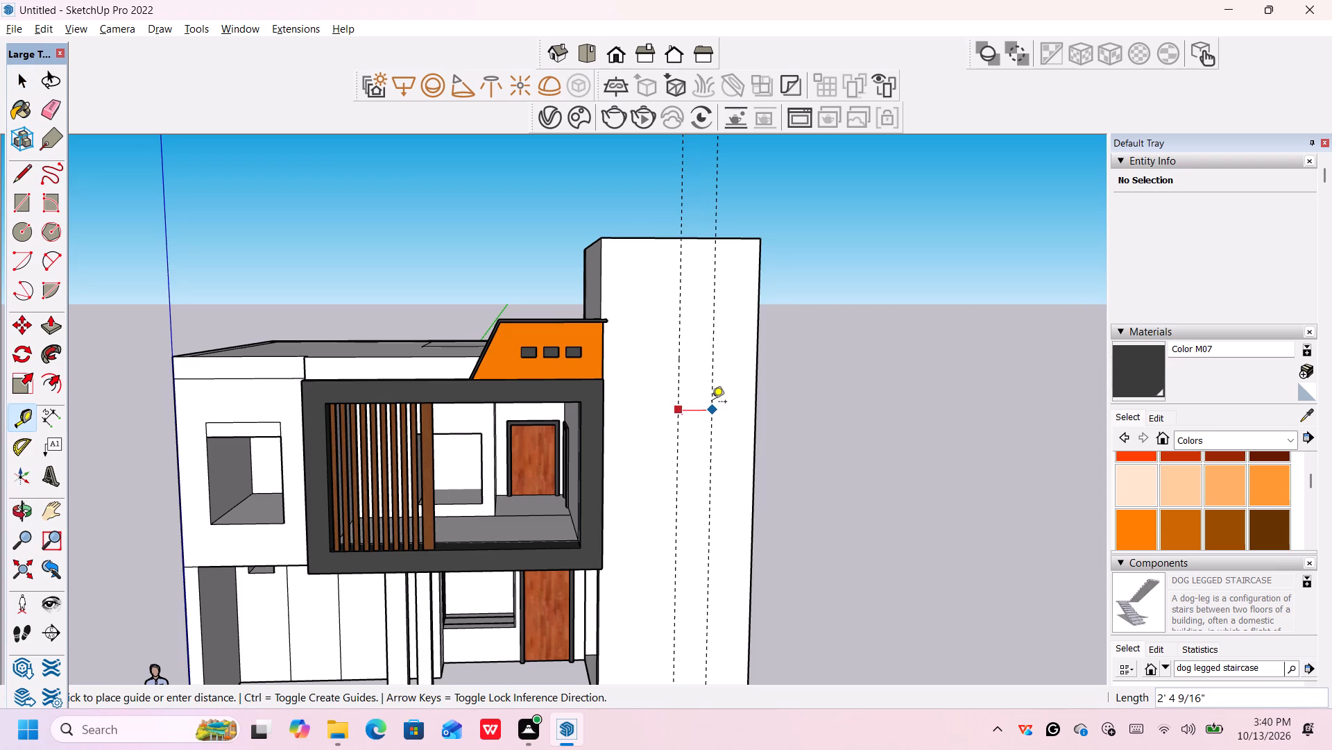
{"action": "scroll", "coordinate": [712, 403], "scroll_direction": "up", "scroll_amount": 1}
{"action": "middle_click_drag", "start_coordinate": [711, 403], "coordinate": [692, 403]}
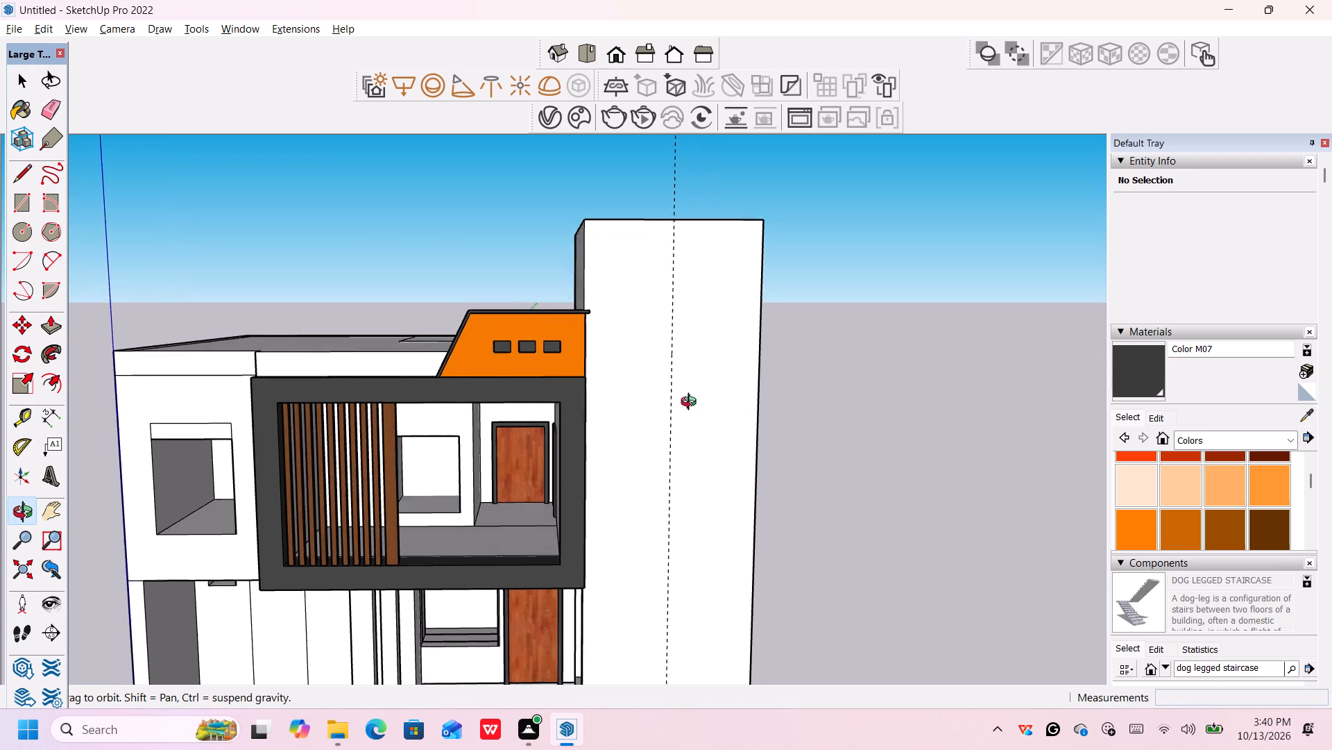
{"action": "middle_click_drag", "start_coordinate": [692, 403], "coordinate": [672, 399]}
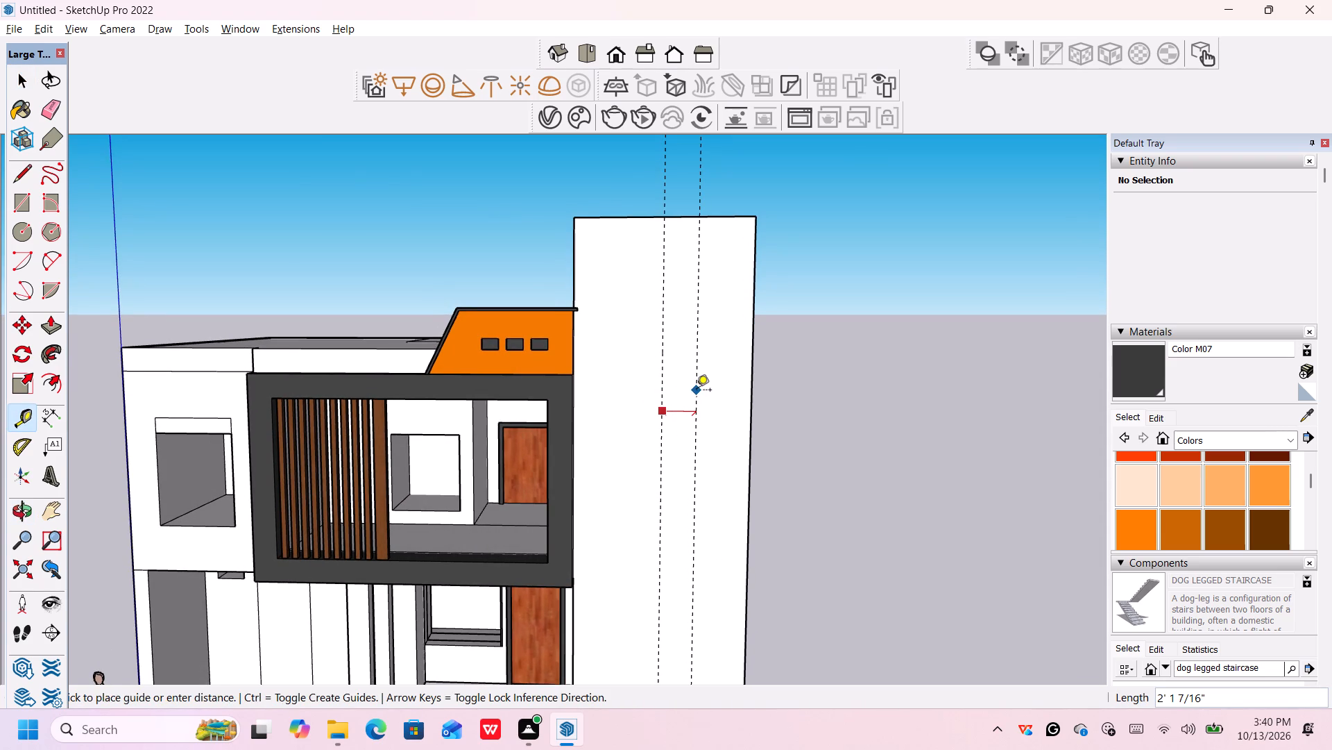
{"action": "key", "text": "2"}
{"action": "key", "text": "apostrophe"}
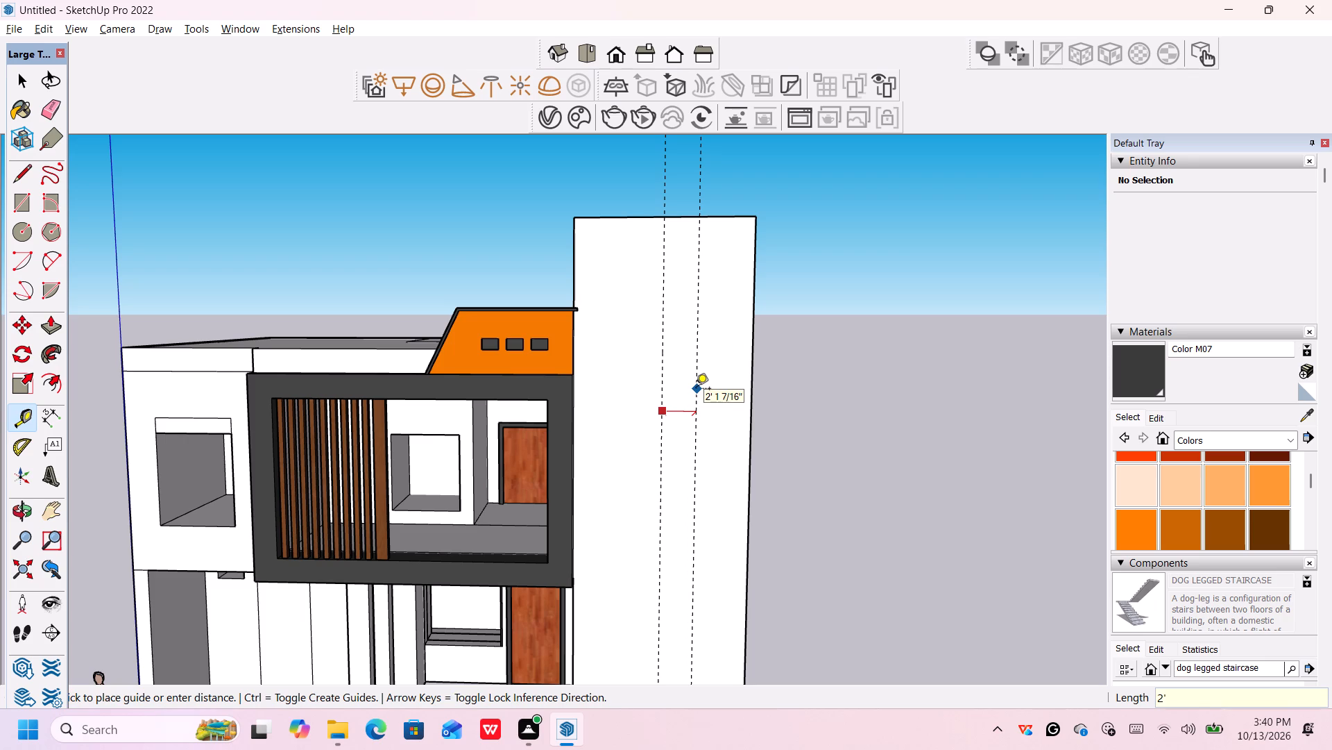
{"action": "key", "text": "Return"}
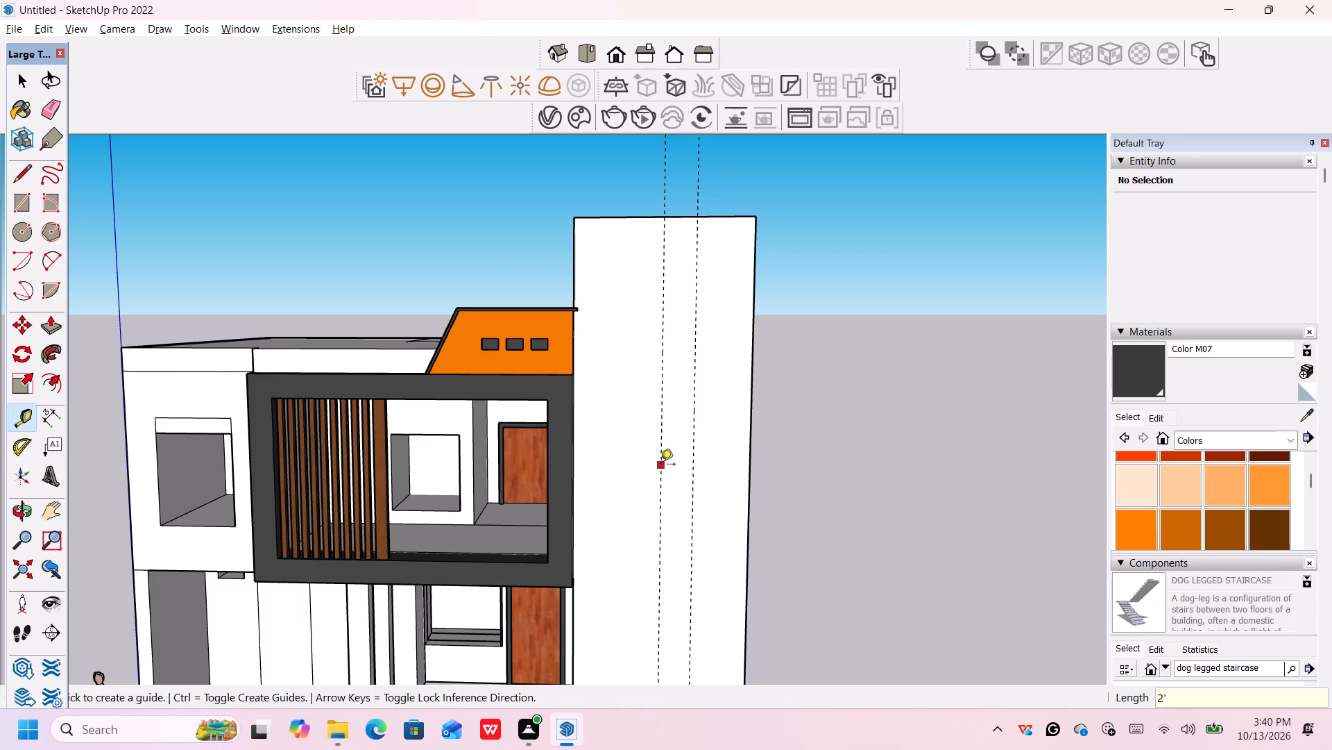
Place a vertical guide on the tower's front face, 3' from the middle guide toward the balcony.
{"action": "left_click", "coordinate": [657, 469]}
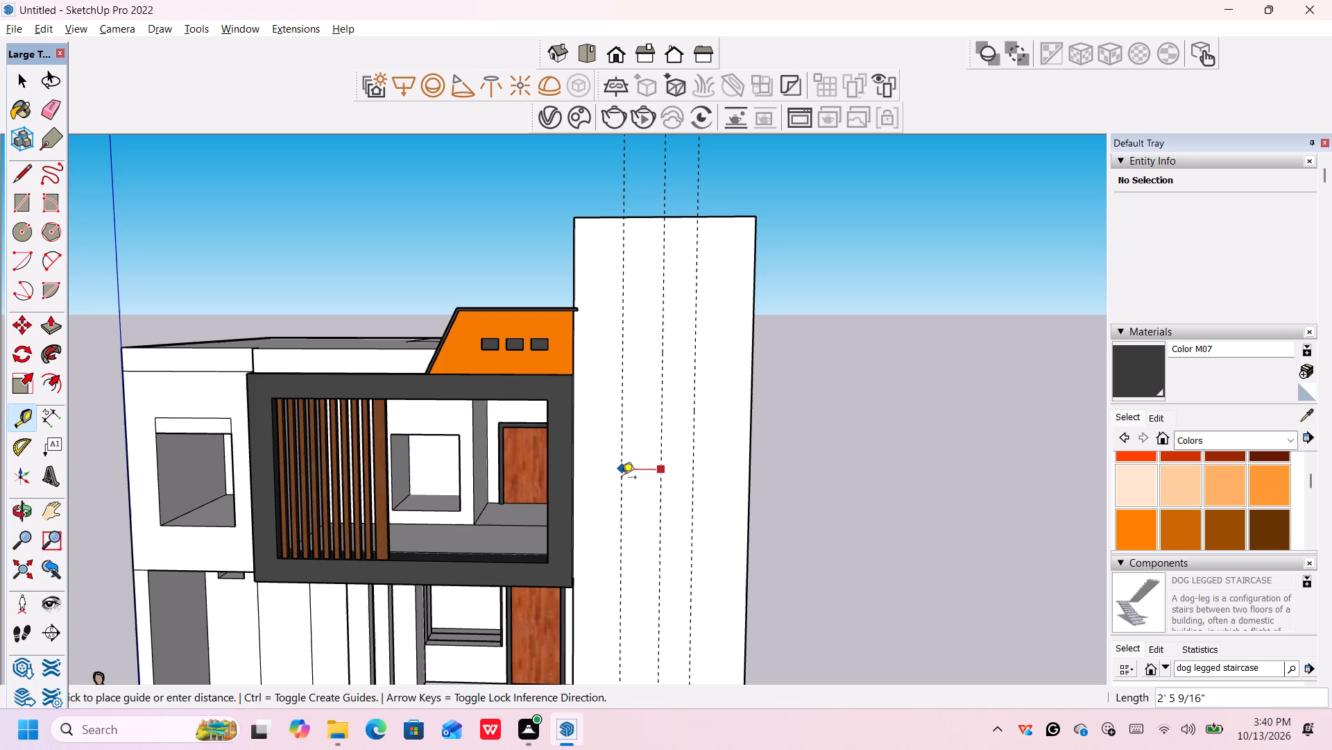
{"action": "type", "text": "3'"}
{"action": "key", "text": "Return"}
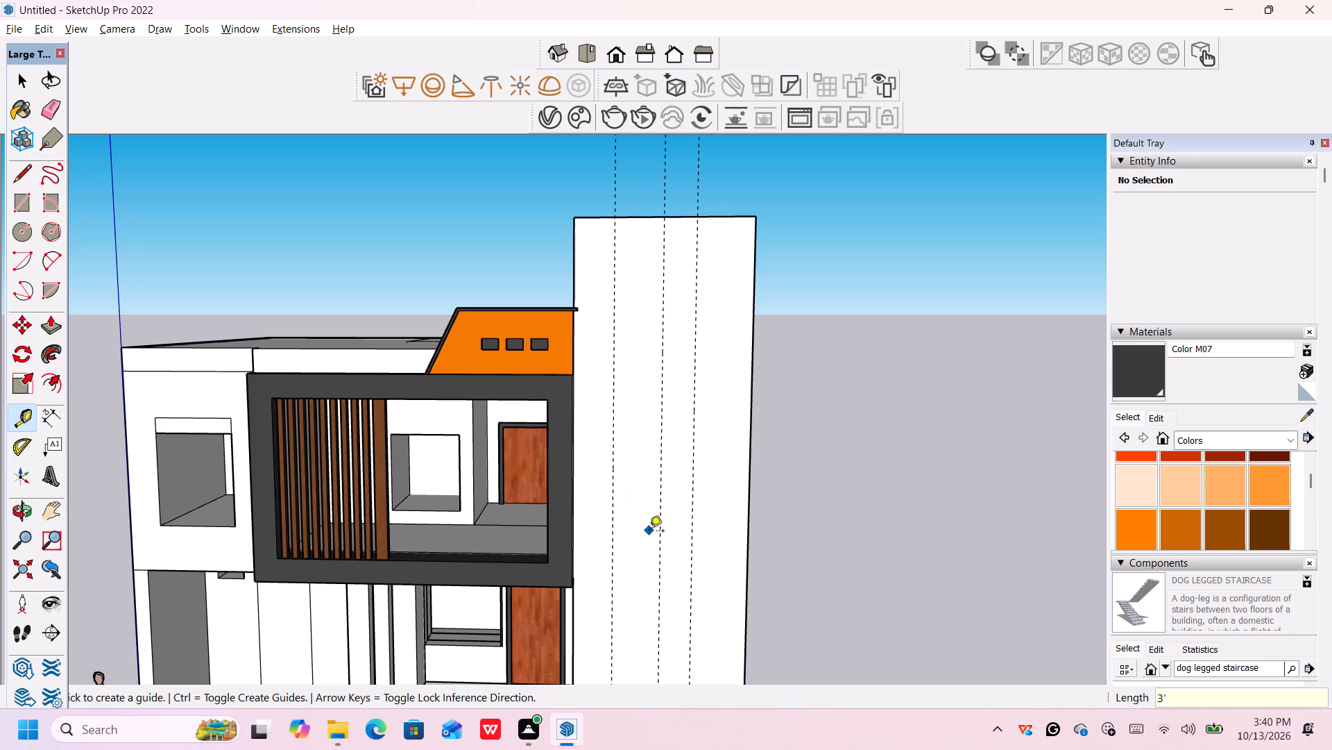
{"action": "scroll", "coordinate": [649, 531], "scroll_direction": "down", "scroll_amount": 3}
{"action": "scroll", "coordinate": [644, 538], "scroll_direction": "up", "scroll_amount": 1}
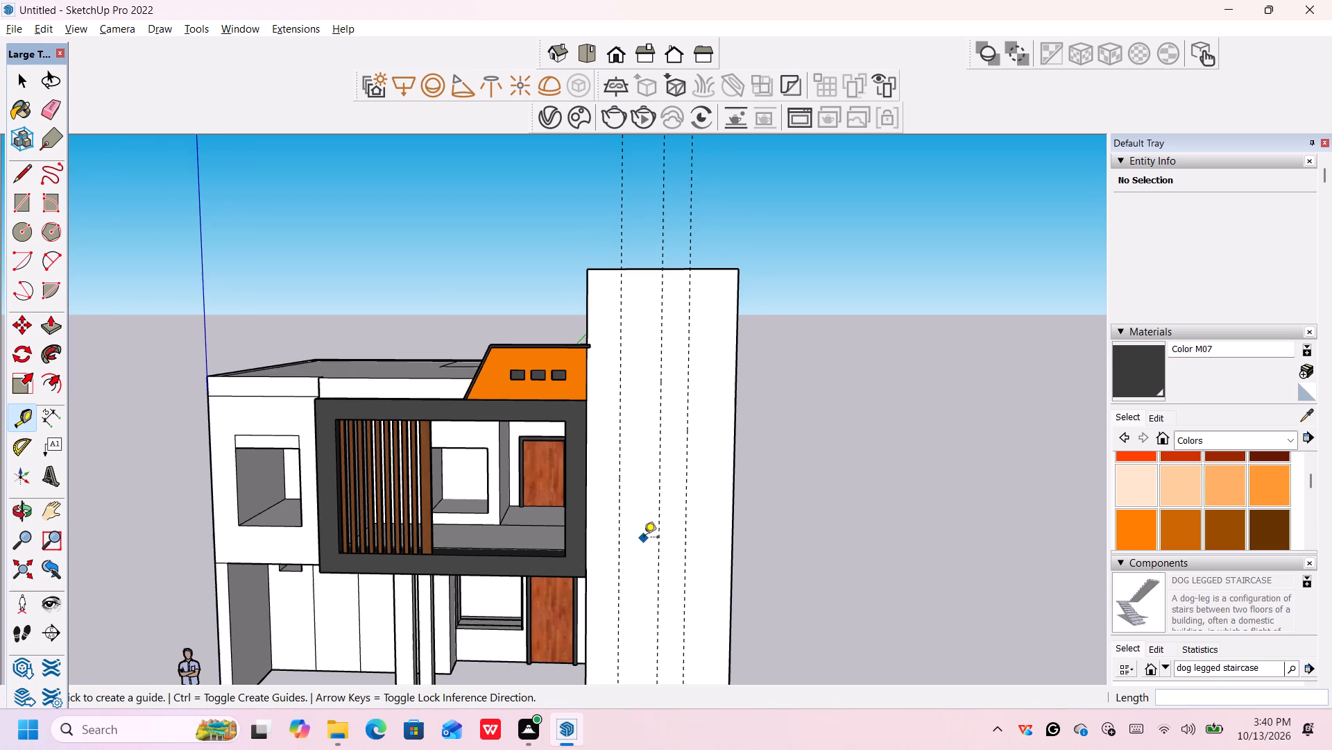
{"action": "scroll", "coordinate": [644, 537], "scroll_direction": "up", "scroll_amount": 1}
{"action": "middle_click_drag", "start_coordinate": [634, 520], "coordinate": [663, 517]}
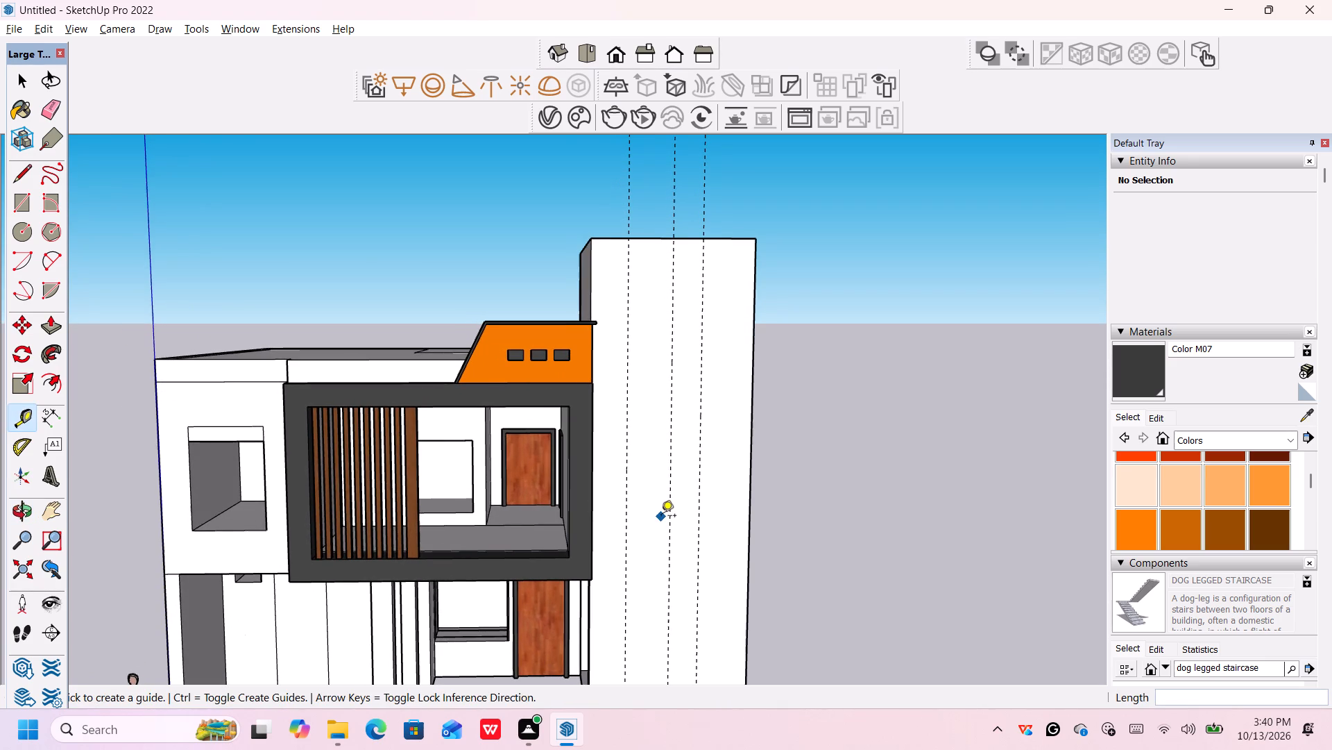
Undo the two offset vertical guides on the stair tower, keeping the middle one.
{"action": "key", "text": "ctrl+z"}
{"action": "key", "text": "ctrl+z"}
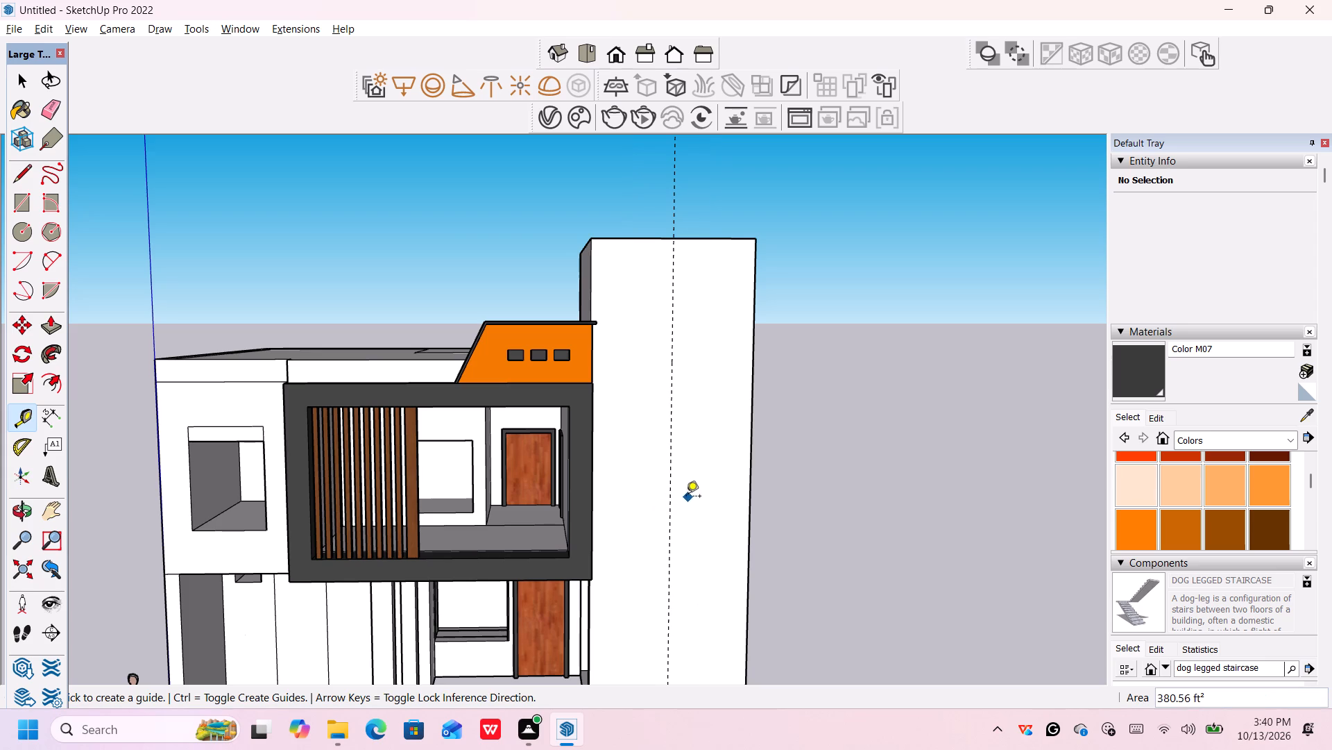
Place two vertical guides on the stair tower's front face, 2.5' to either side of the middle guide.
{"action": "left_click", "coordinate": [671, 478]}
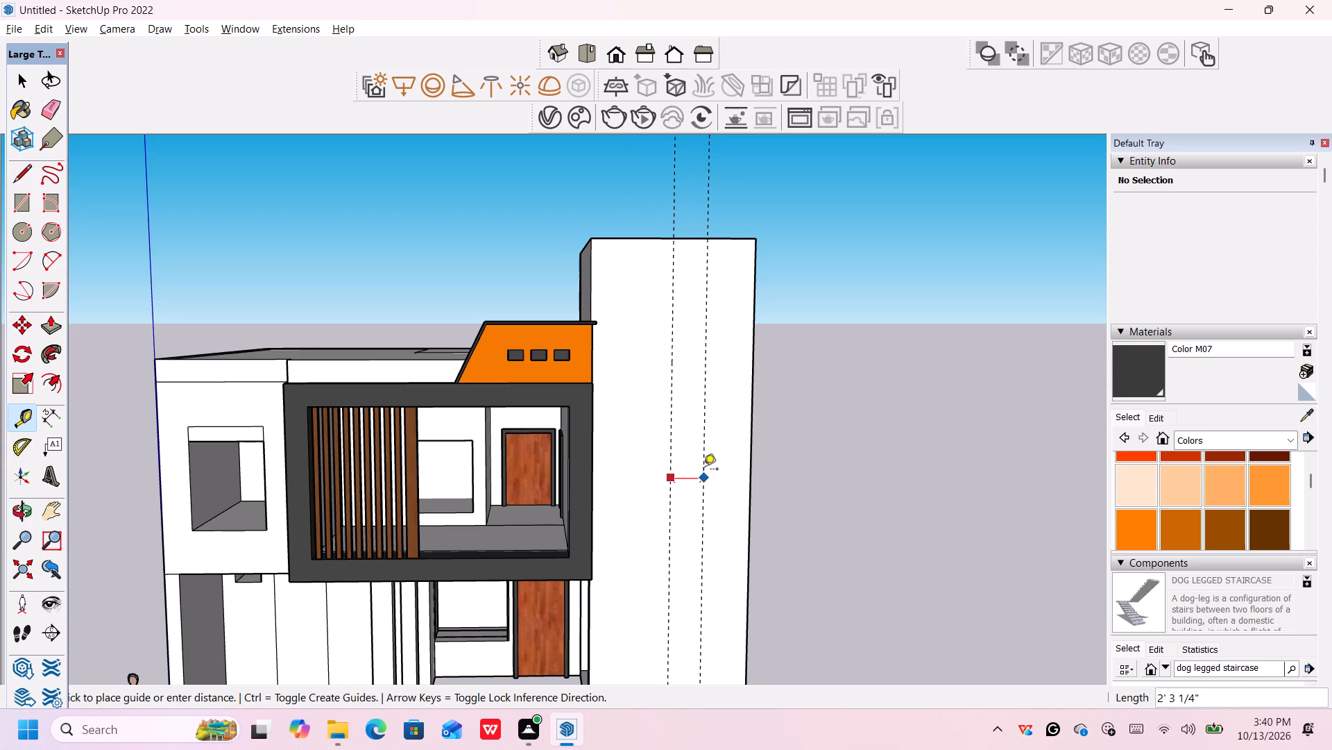
{"action": "type", "text": "2.5'"}
{"action": "key", "text": "Return"}
{"action": "left_click", "coordinate": [669, 478]}
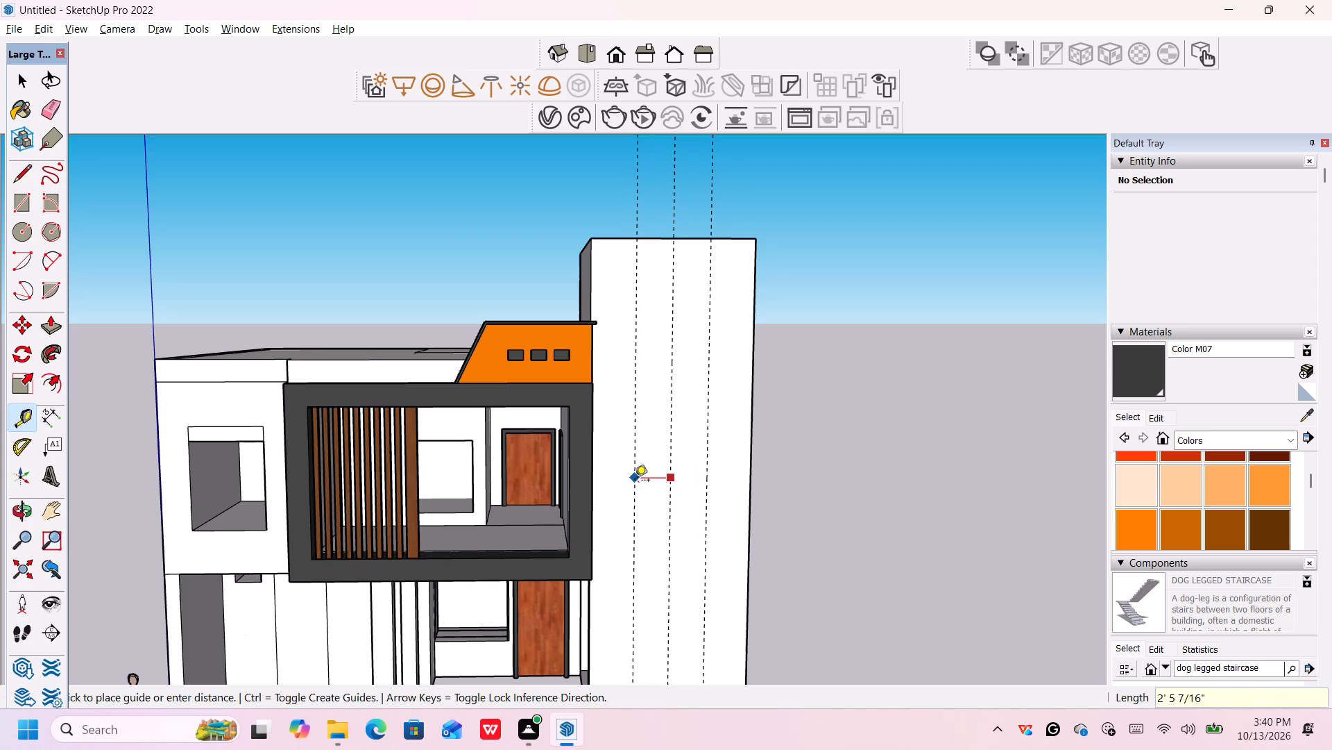
{"action": "type", "text": "2.5'"}
{"action": "key", "text": "Return"}
{"action": "scroll", "coordinate": [781, 501], "scroll_direction": "down", "scroll_amount": 3}
{"action": "middle_click_drag", "start_coordinate": [786, 508], "coordinate": [717, 492]}
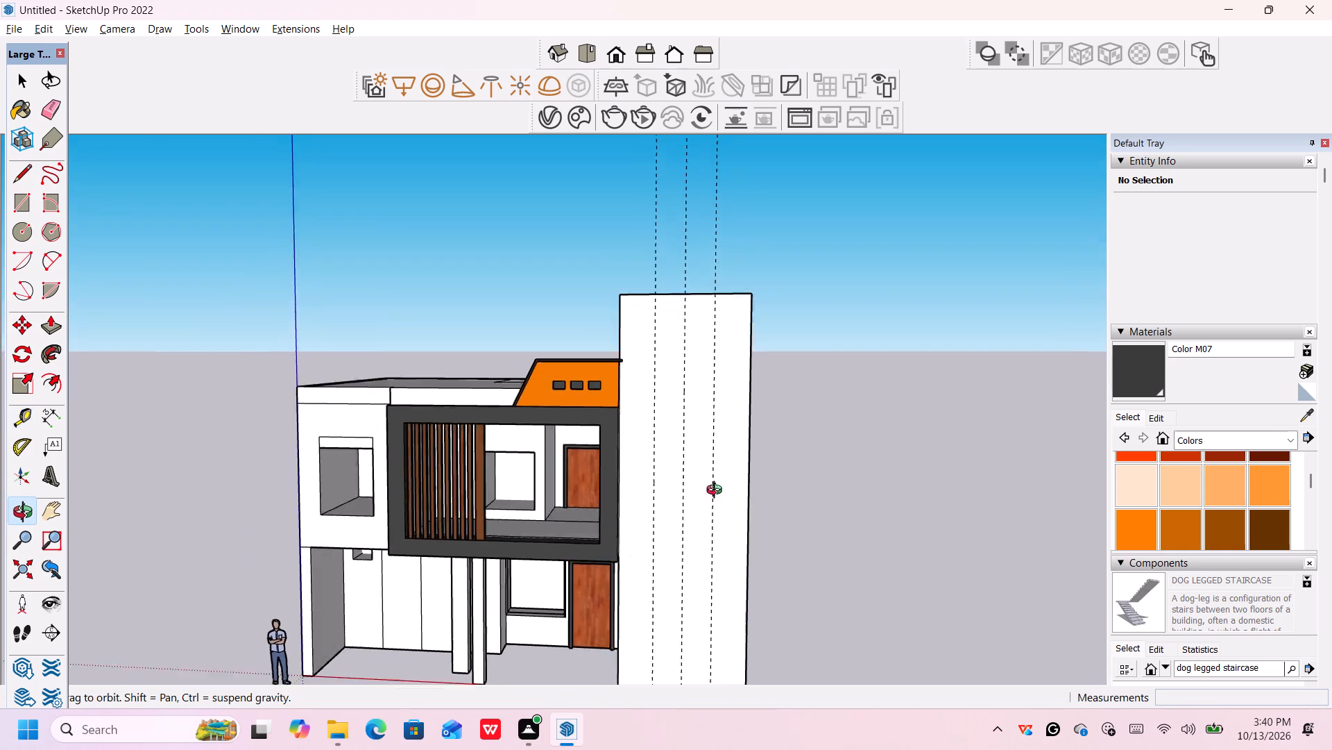
{"action": "middle_click_drag", "start_coordinate": [717, 492], "coordinate": [735, 503]}
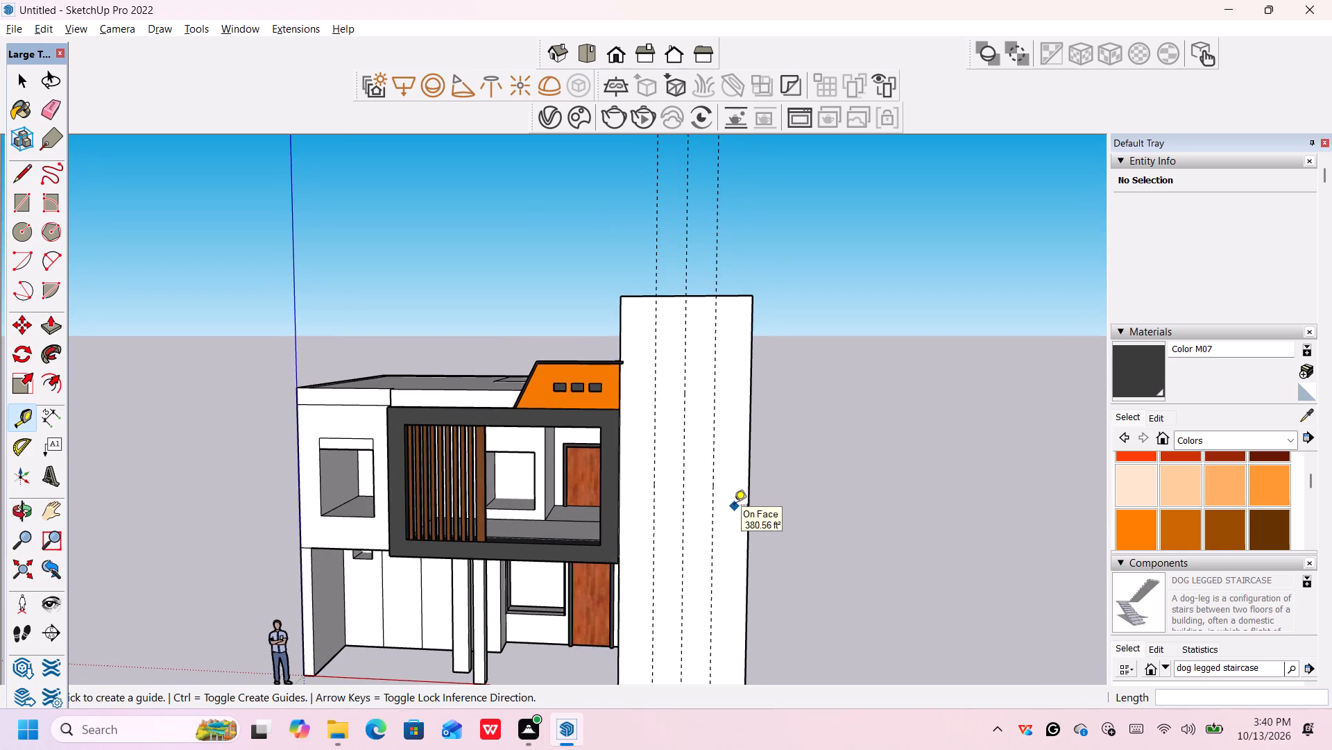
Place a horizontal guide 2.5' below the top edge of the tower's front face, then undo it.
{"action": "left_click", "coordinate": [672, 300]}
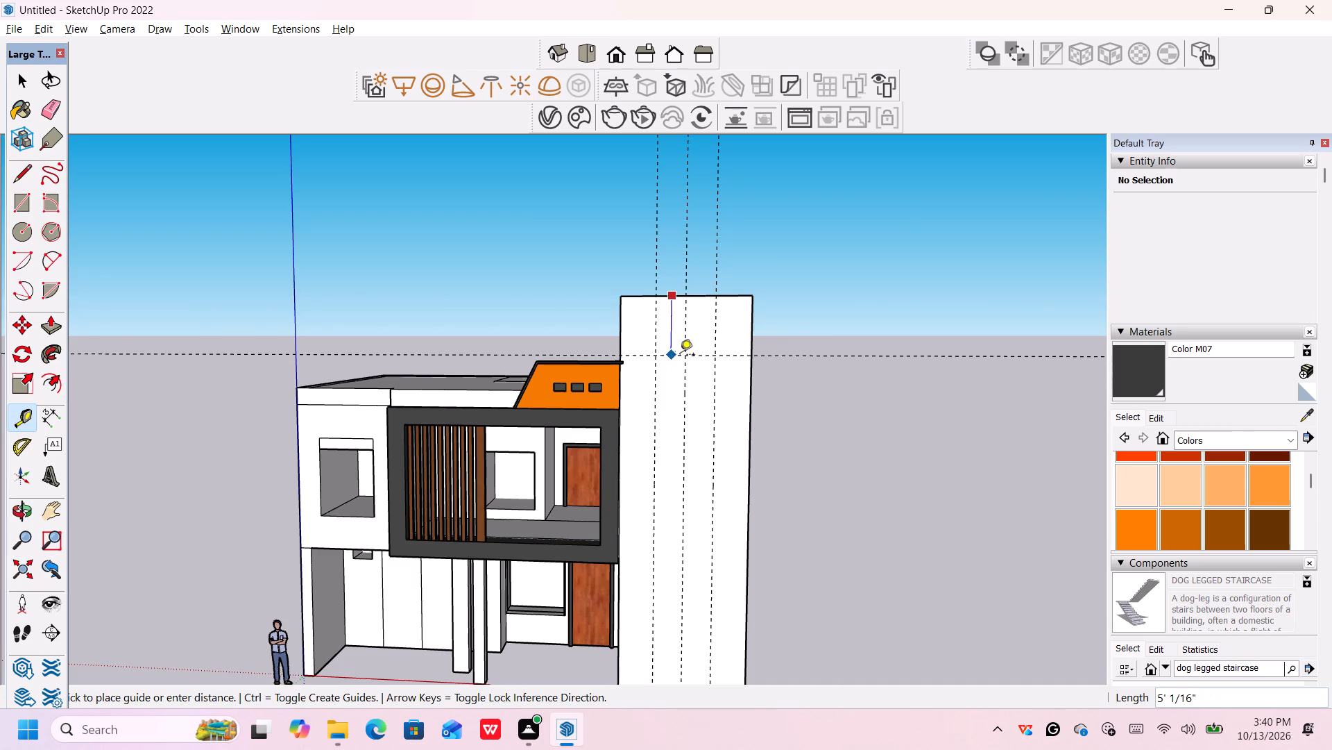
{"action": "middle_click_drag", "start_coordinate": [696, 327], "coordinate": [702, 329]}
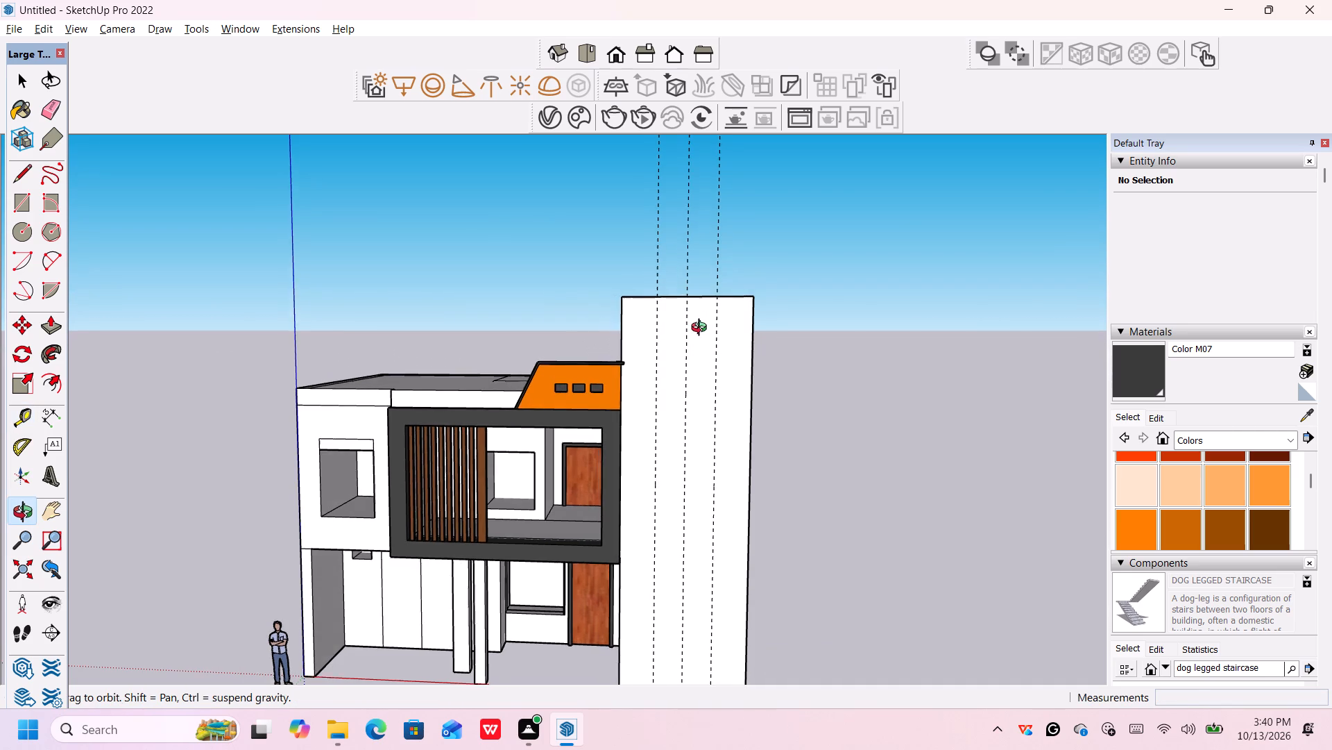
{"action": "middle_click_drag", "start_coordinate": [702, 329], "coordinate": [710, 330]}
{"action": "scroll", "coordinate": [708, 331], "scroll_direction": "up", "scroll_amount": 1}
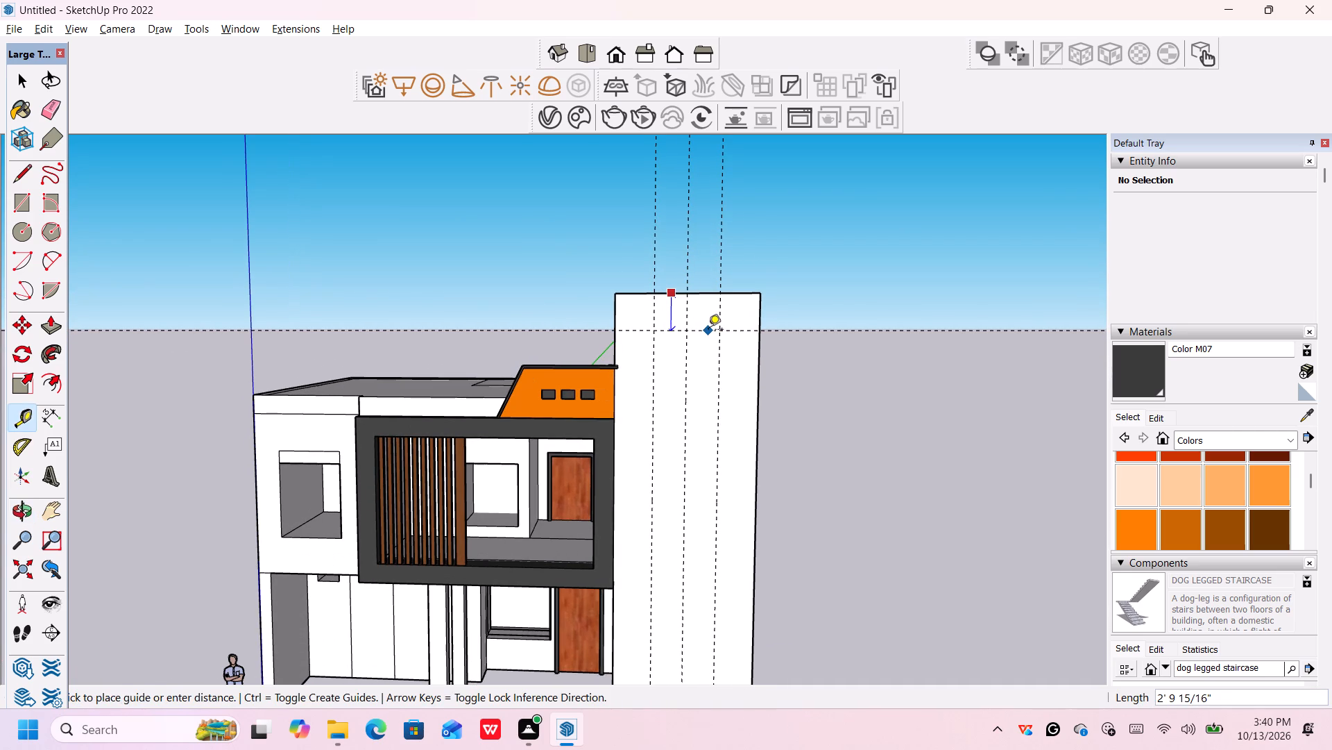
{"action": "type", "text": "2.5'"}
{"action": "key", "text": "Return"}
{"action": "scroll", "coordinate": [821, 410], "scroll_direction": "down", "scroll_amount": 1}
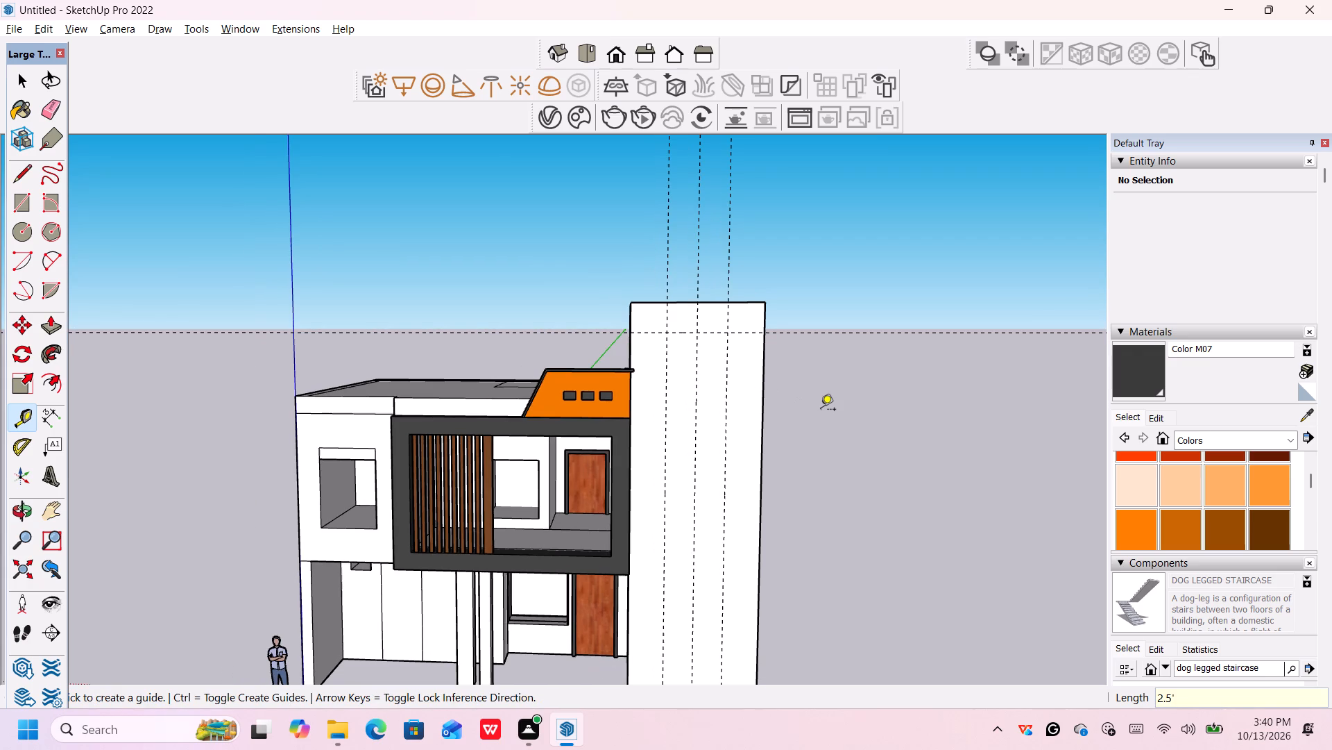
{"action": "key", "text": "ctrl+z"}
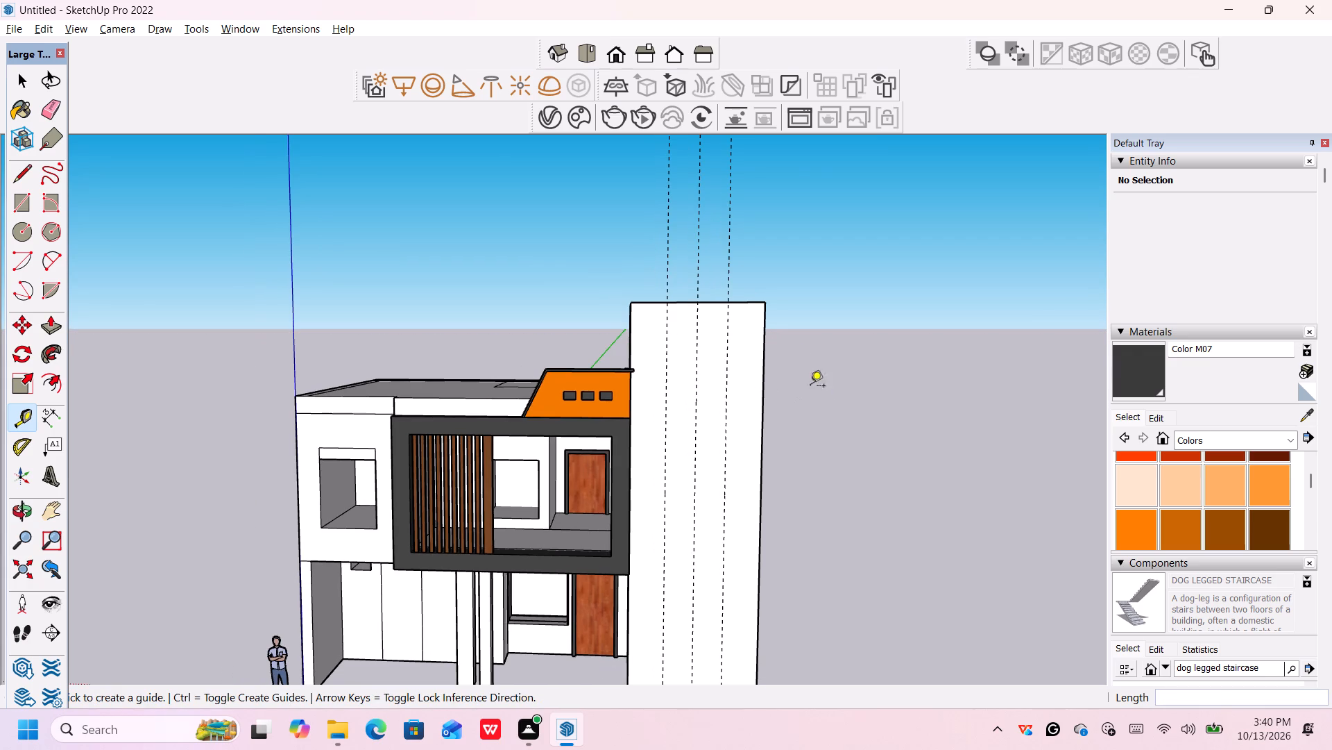
Place a horizontal guide on the stair tower's front face, 3' below its top edge.
{"action": "left_click", "coordinate": [710, 303]}
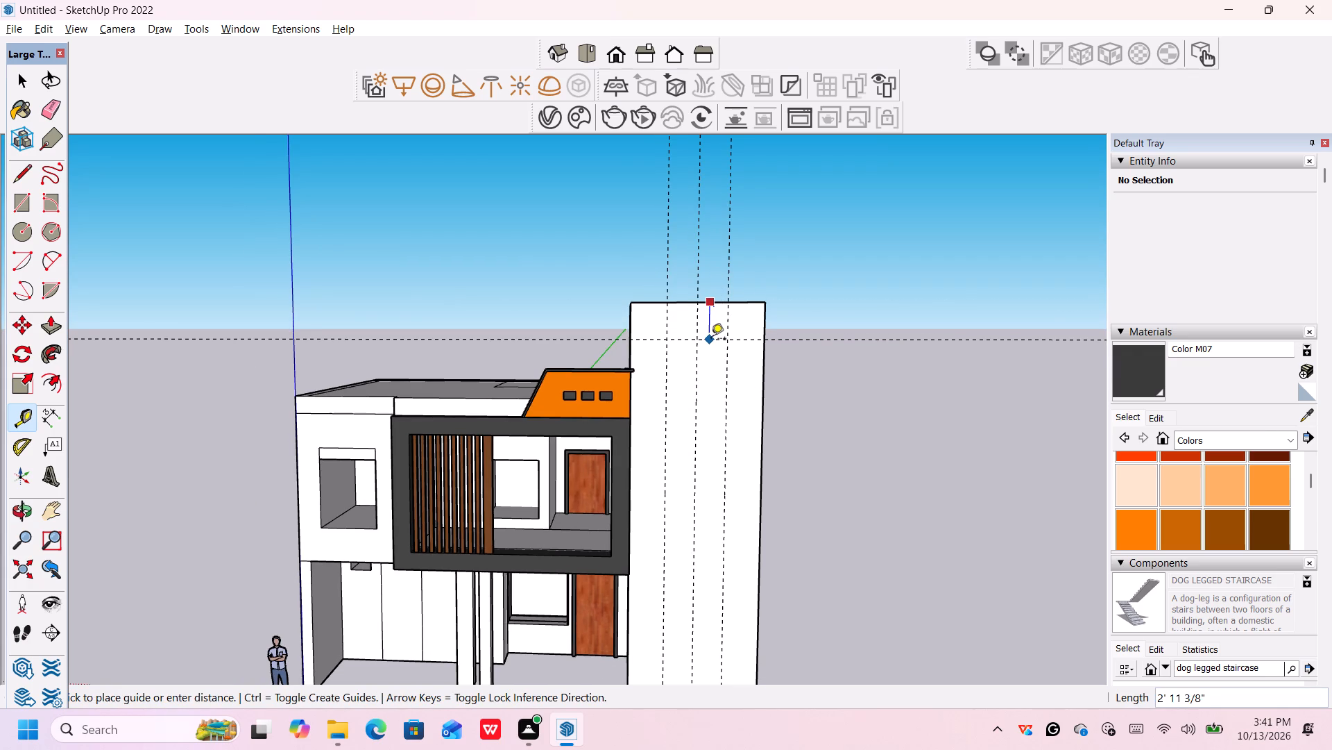
{"action": "key", "text": "3"}
{"action": "key", "text": "apostrophe"}
{"action": "key", "text": "Return"}
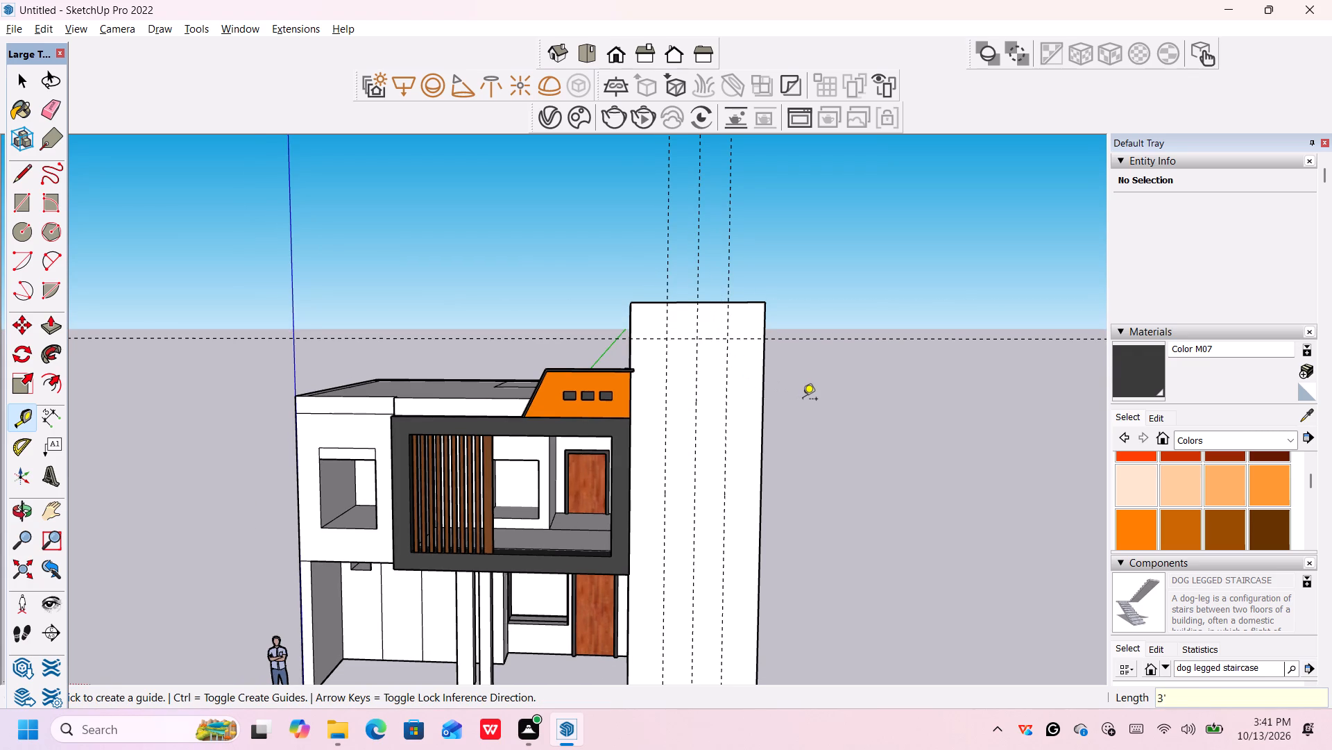
{"action": "scroll", "coordinate": [803, 400], "scroll_direction": "down", "scroll_amount": 4}
{"action": "middle_click_drag", "start_coordinate": [821, 488], "coordinate": [823, 487]}
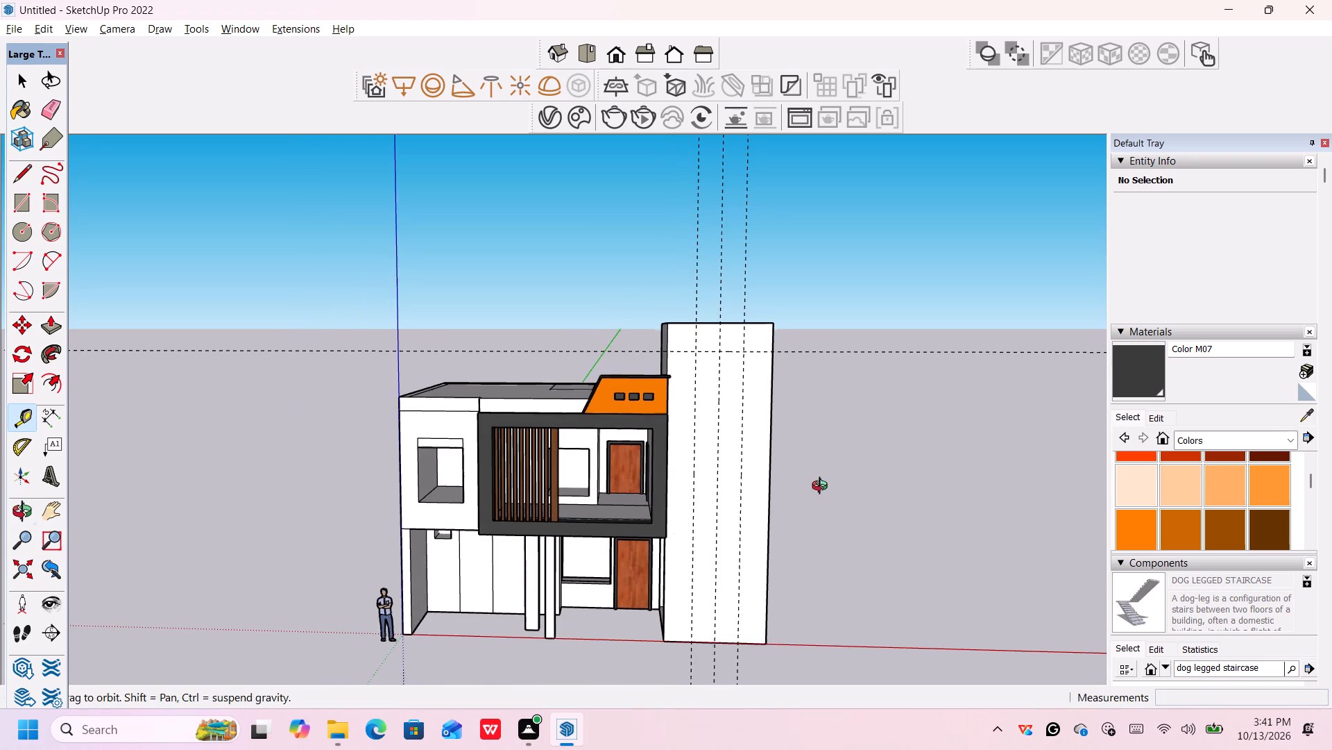
Place a horizontal guide on the stair tower's front face, 8' above its bottom edge.
{"action": "middle_click_drag", "start_coordinate": [823, 487], "coordinate": [829, 462]}
{"action": "scroll", "coordinate": [766, 572], "scroll_direction": "up", "scroll_amount": 3}
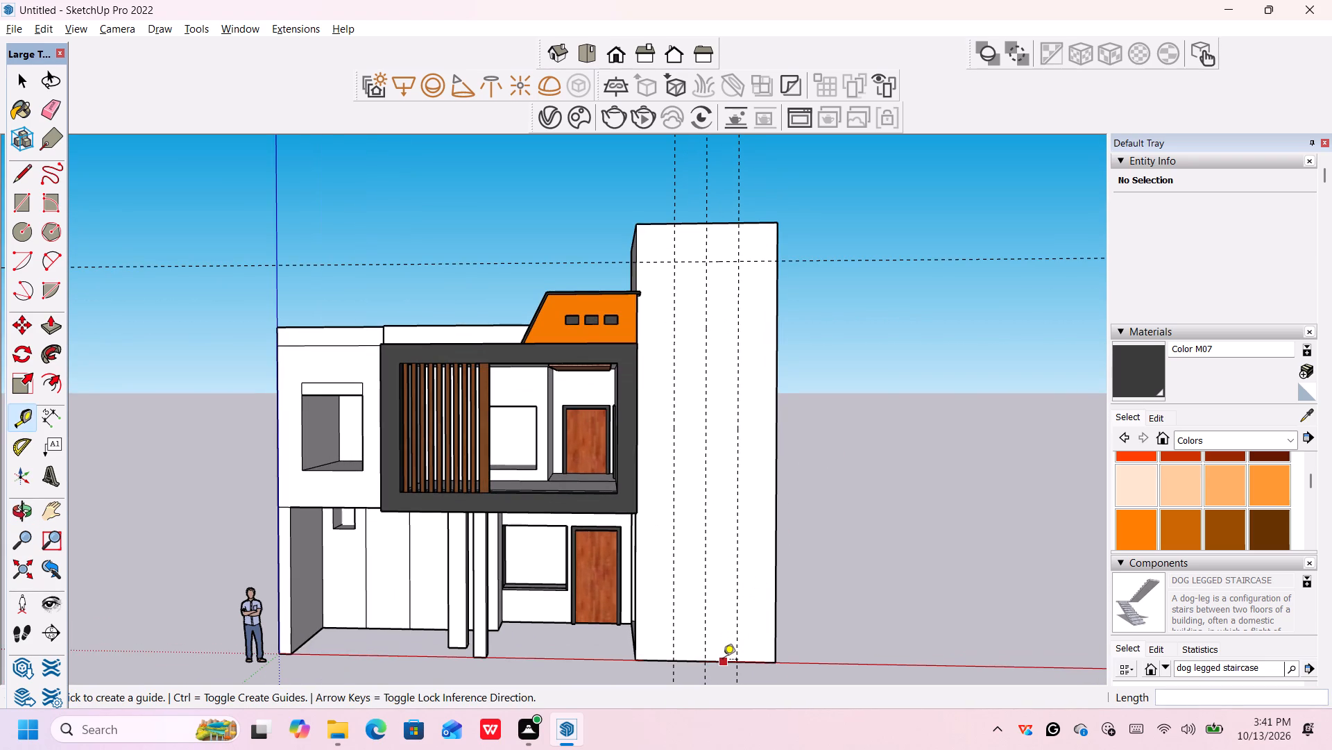
{"action": "left_click", "coordinate": [723, 660]}
{"action": "scroll", "coordinate": [715, 525], "scroll_direction": "down", "scroll_amount": 15}
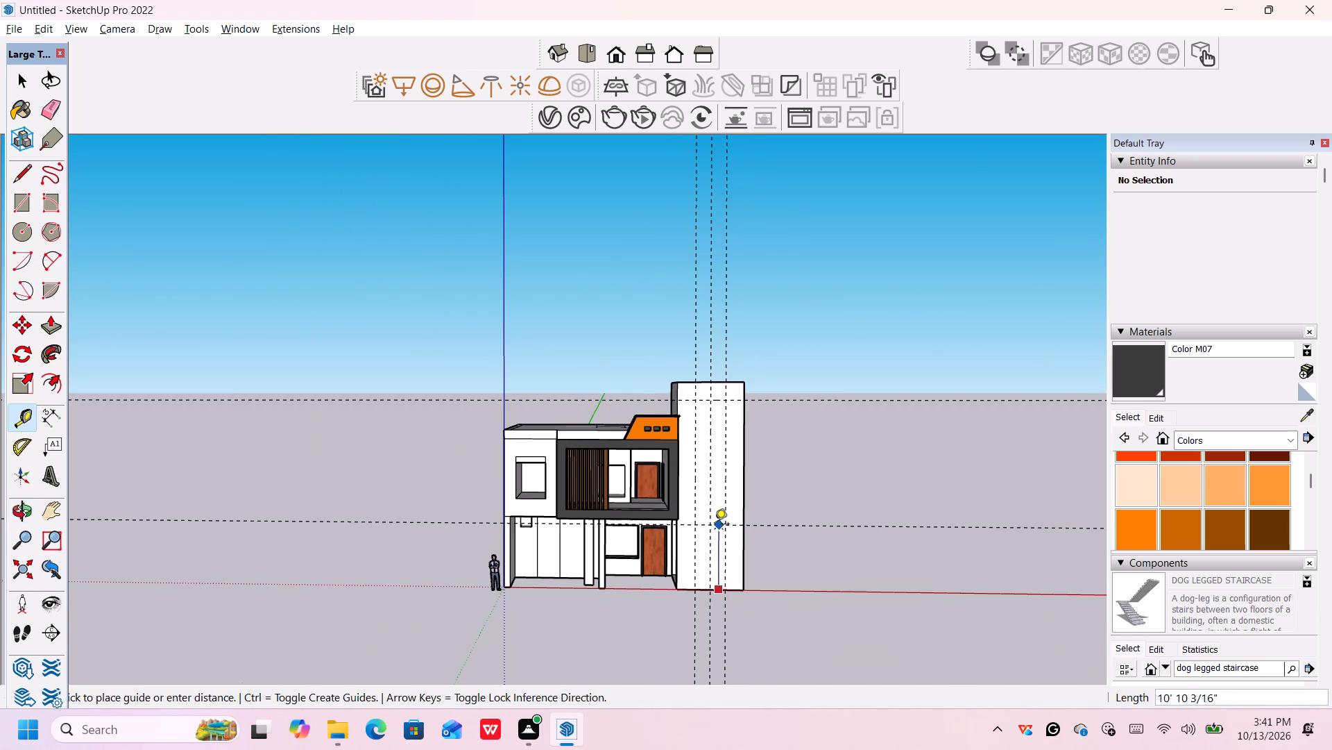
{"action": "scroll", "coordinate": [715, 525], "scroll_direction": "up", "scroll_amount": 10}
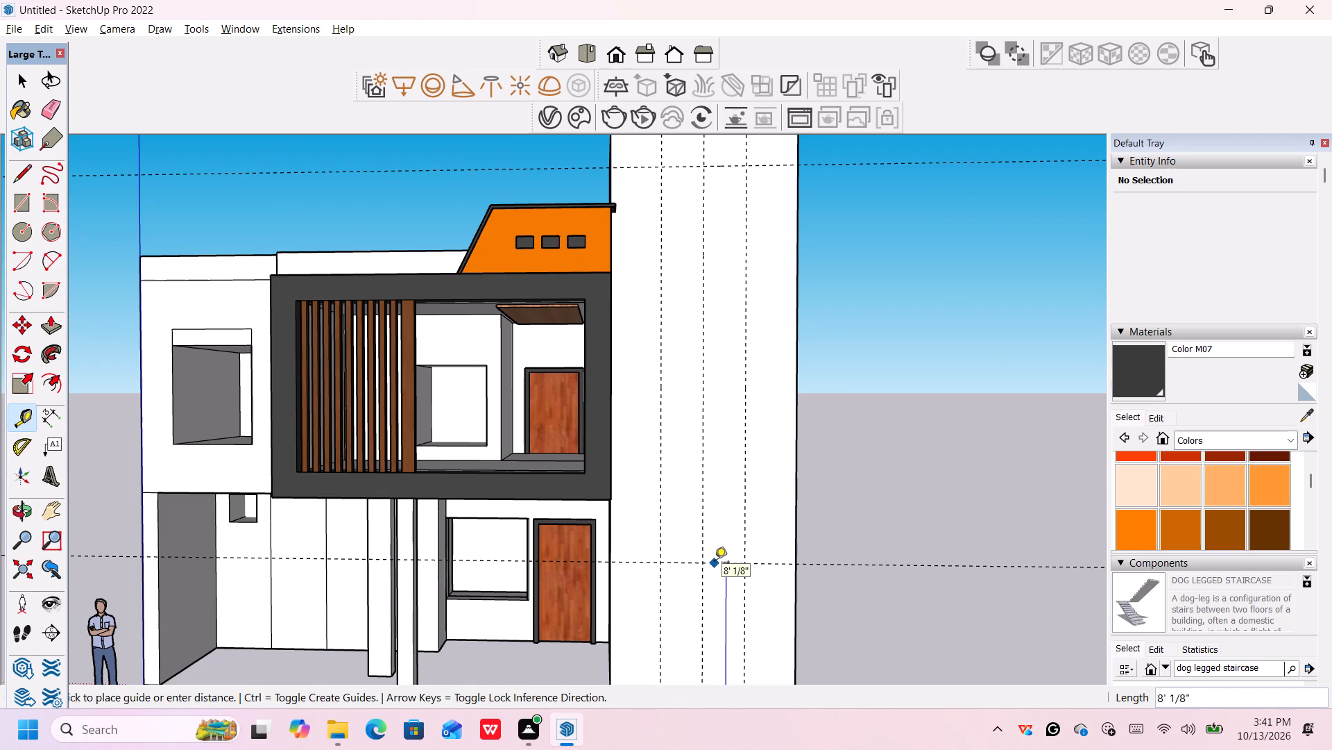
{"action": "type", "text": "8'"}
{"action": "key", "text": "Return"}
Place another horizontal guide on the tower's front face, 2.5' above the guide at 8'.
{"action": "scroll", "coordinate": [851, 561], "scroll_direction": "down", "scroll_amount": 4}
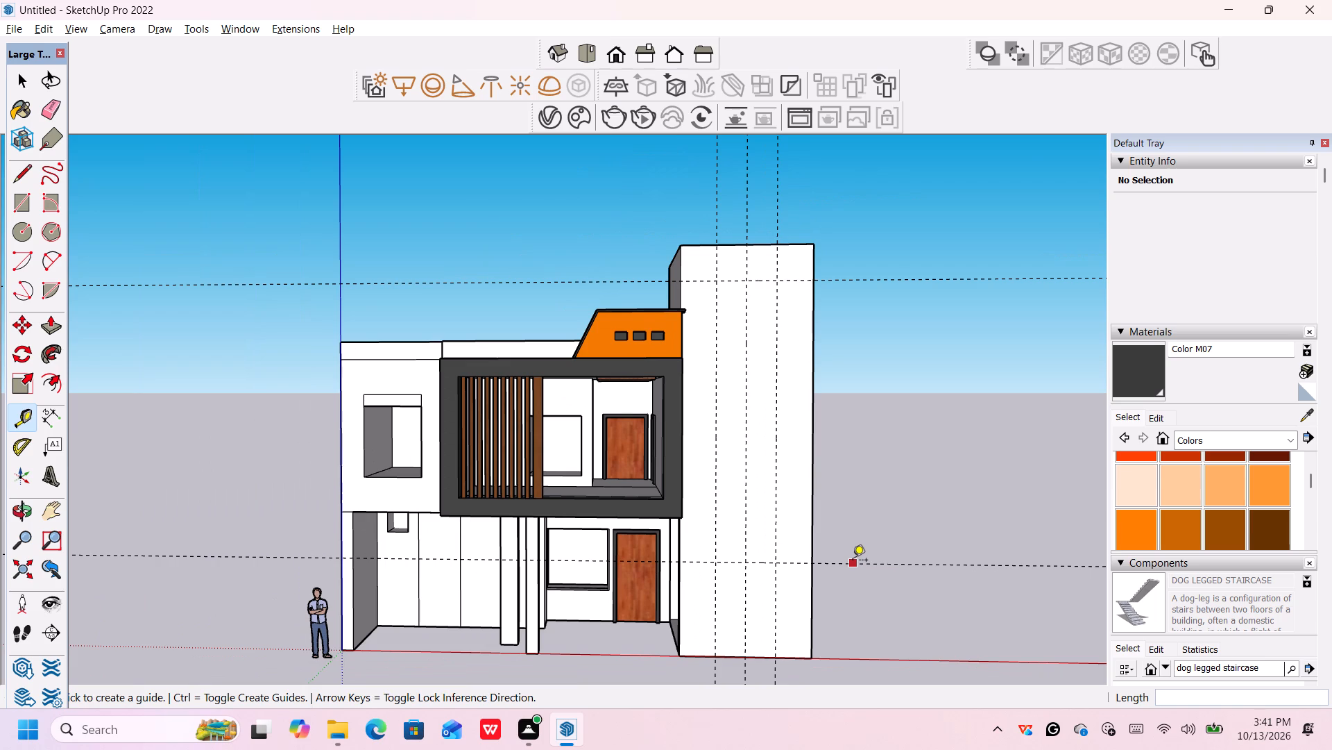
{"action": "left_click", "coordinate": [731, 566]}
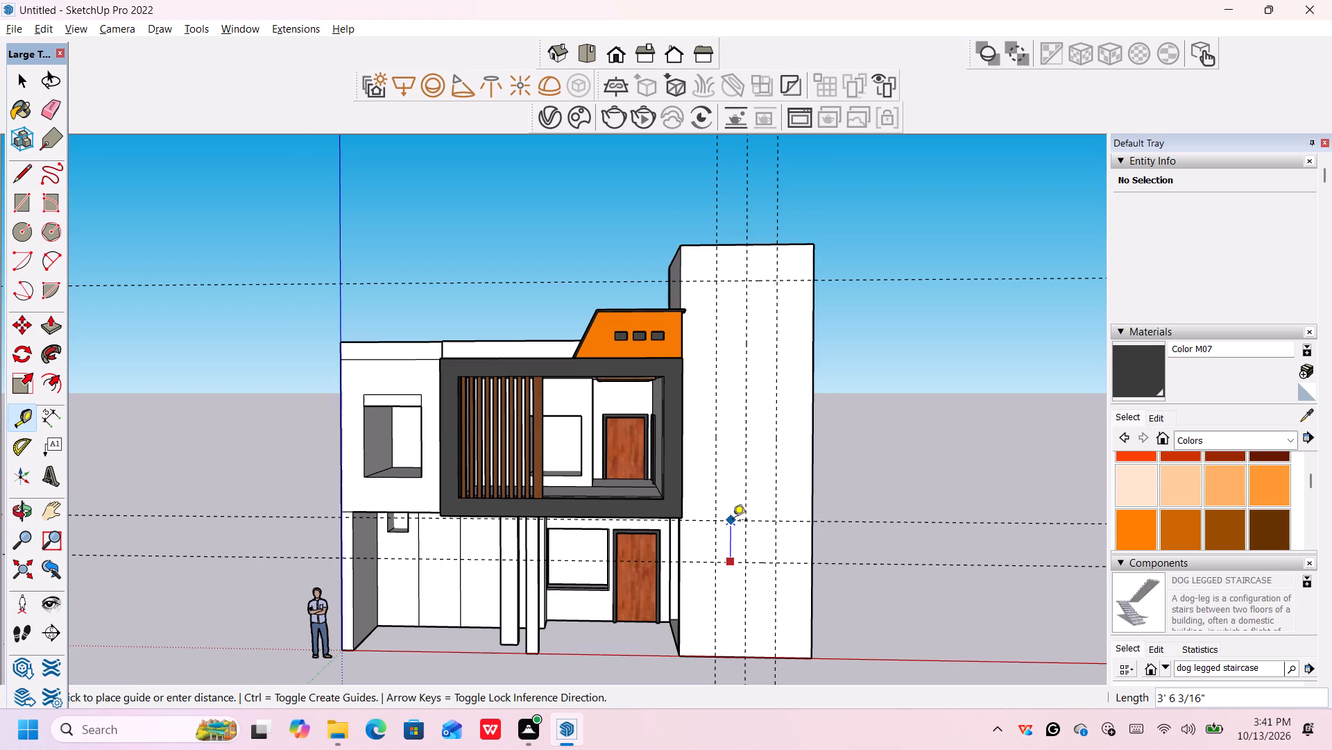
{"action": "scroll", "coordinate": [733, 521], "scroll_direction": "up", "scroll_amount": 3}
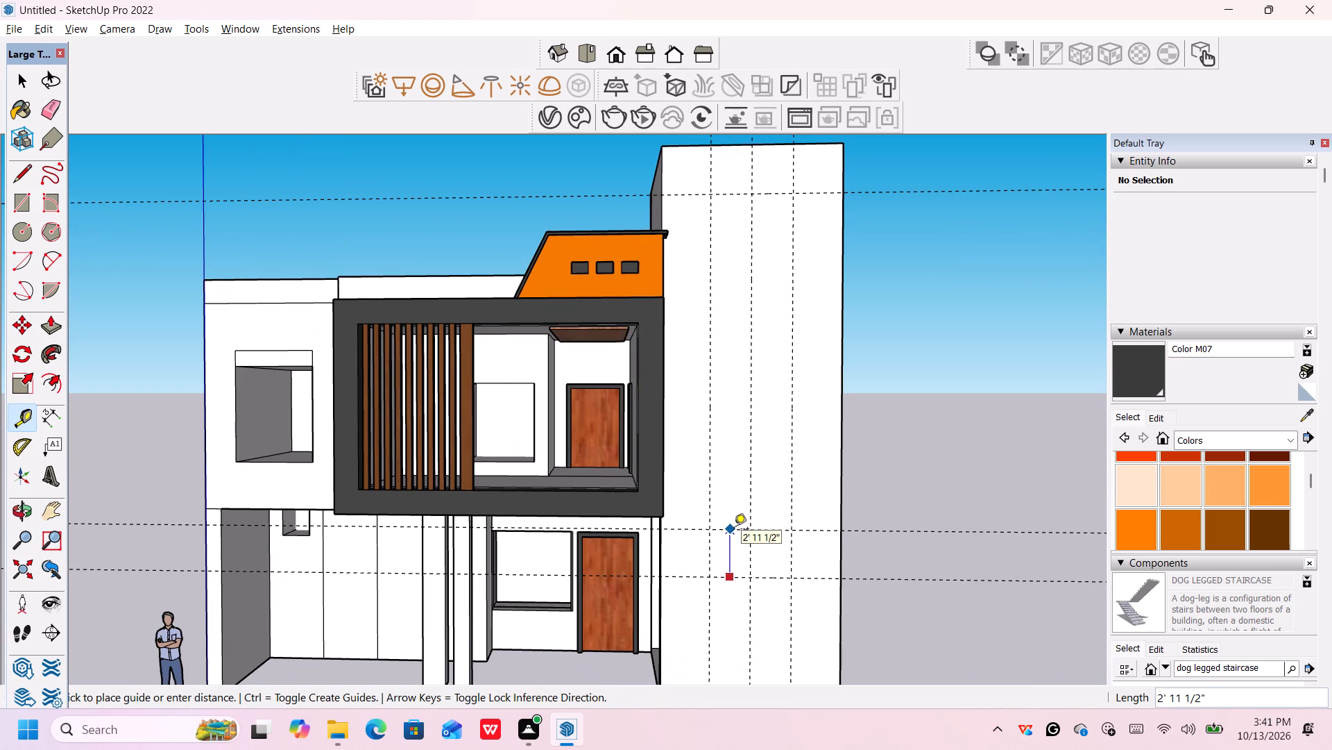
{"action": "type", "text": "2.5'"}
{"action": "key", "text": "Return"}
Replace the horizontal guide at 8' with a new one 1' below it, deleting the original guide.
{"action": "scroll", "coordinate": [955, 518], "scroll_direction": "down", "scroll_amount": 1}
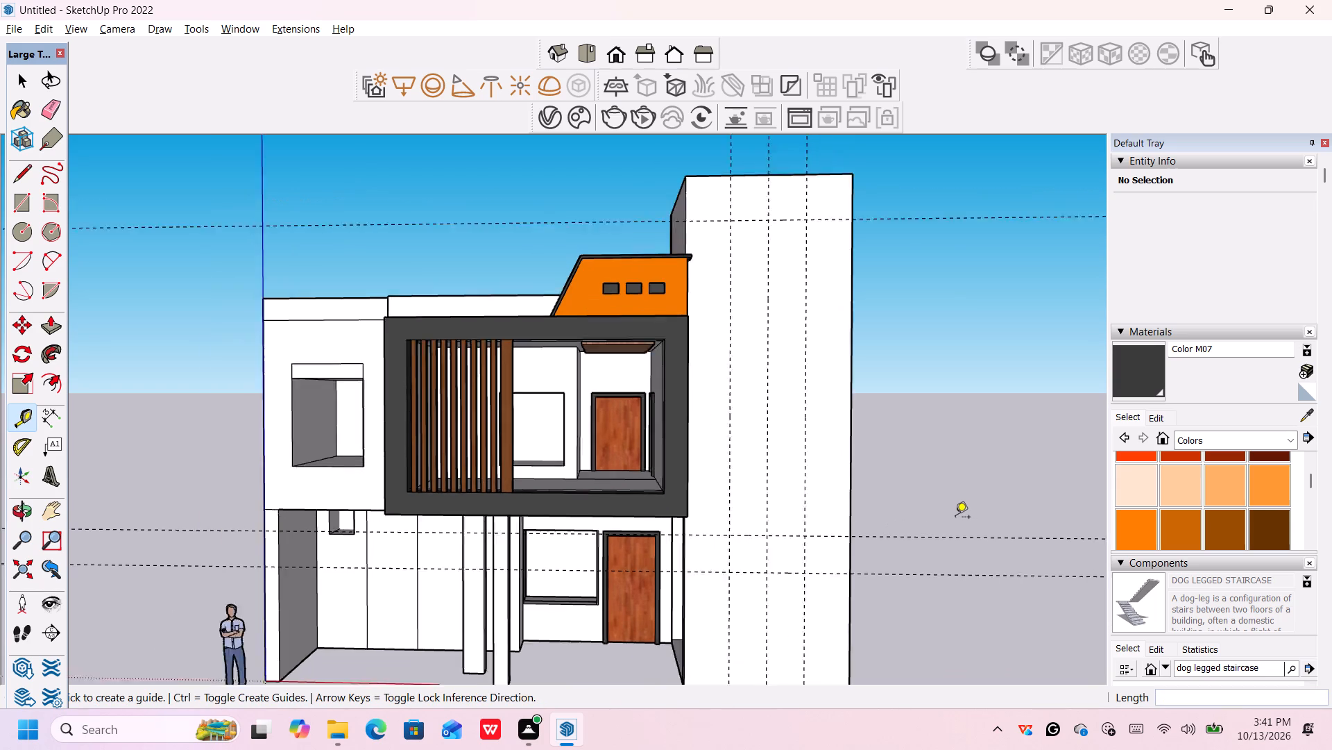
{"action": "scroll", "coordinate": [955, 518], "scroll_direction": "down", "scroll_amount": 2}
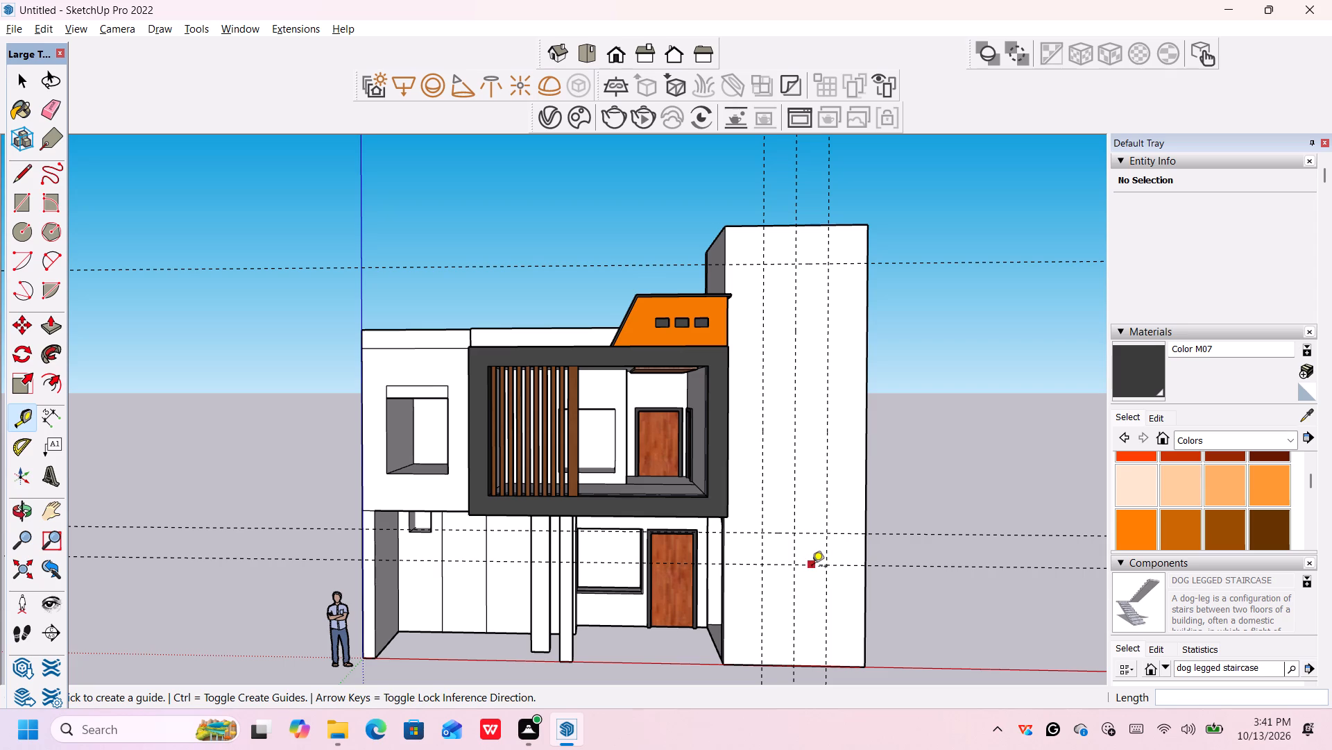
{"action": "left_click", "coordinate": [812, 567]}
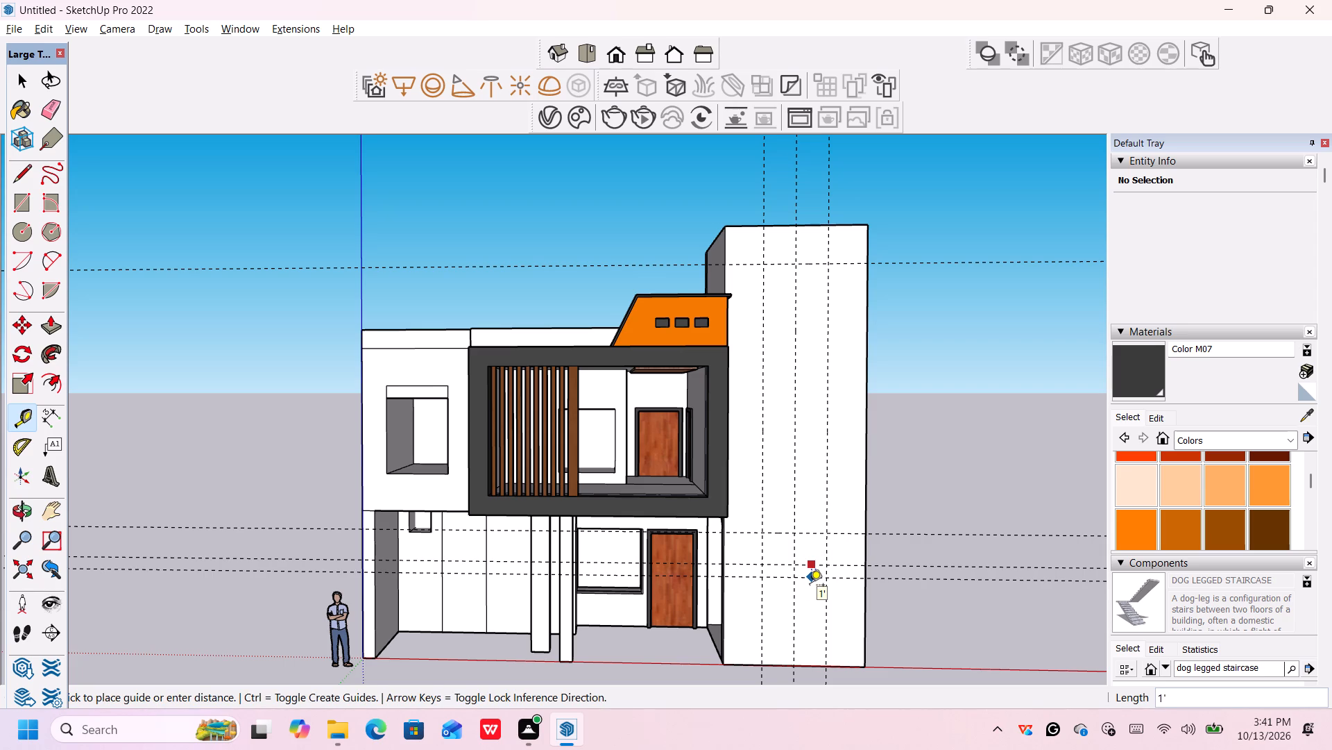
{"action": "left_click", "coordinate": [810, 586]}
{"action": "key", "text": "space"}
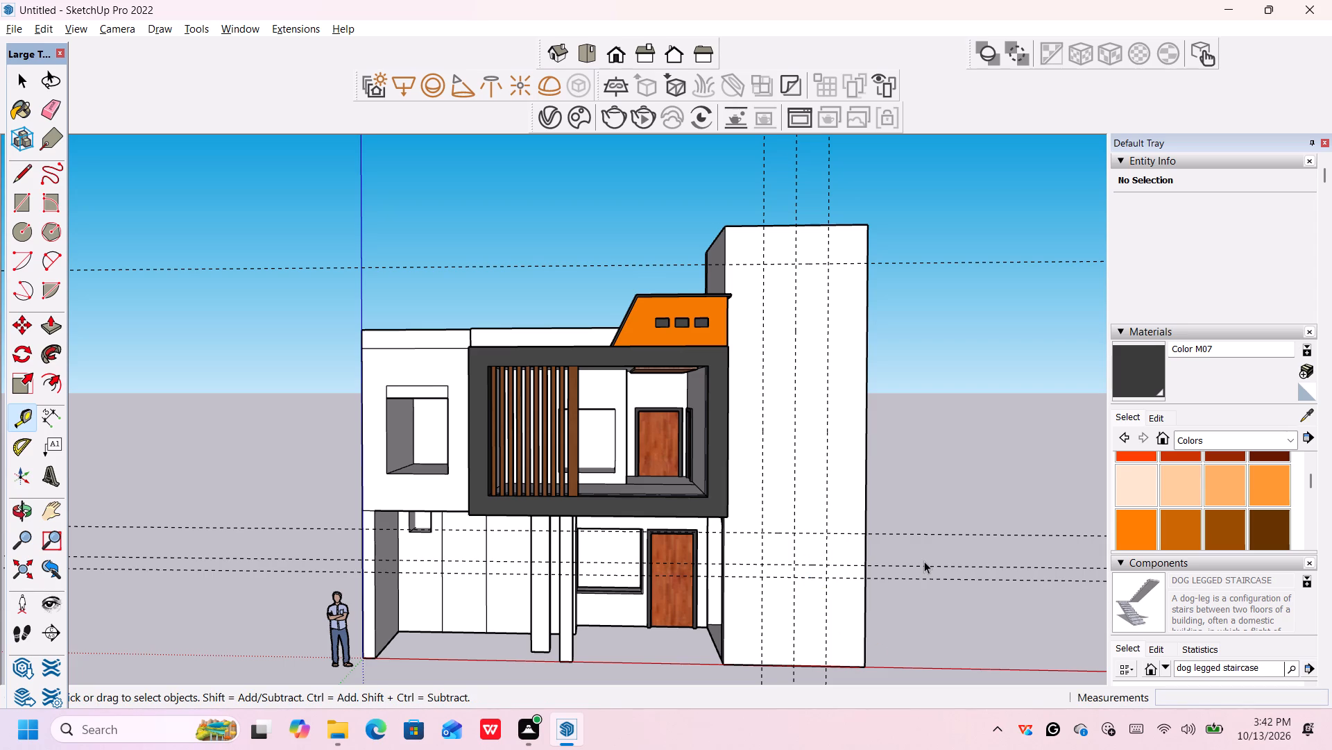
{"action": "left_click", "coordinate": [924, 564]}
{"action": "left_click", "coordinate": [924, 567]}
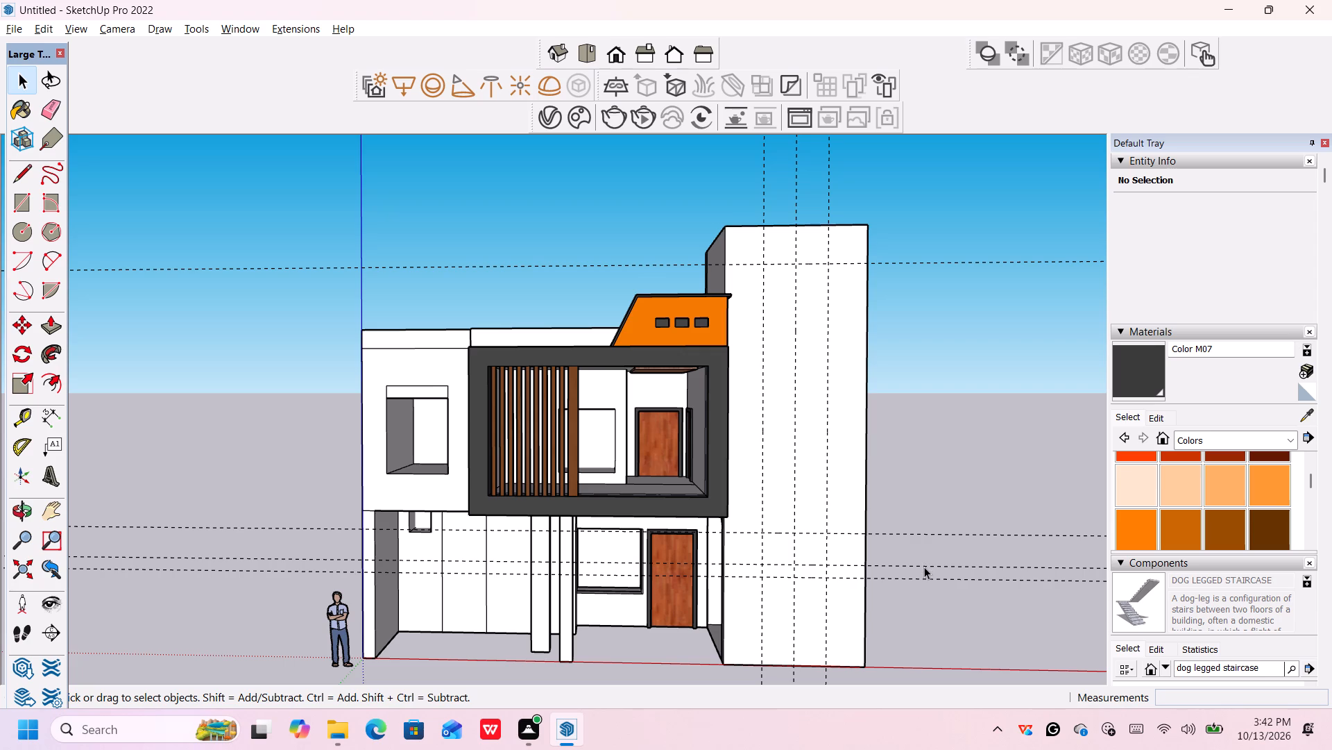
{"action": "key", "text": "Delete"}
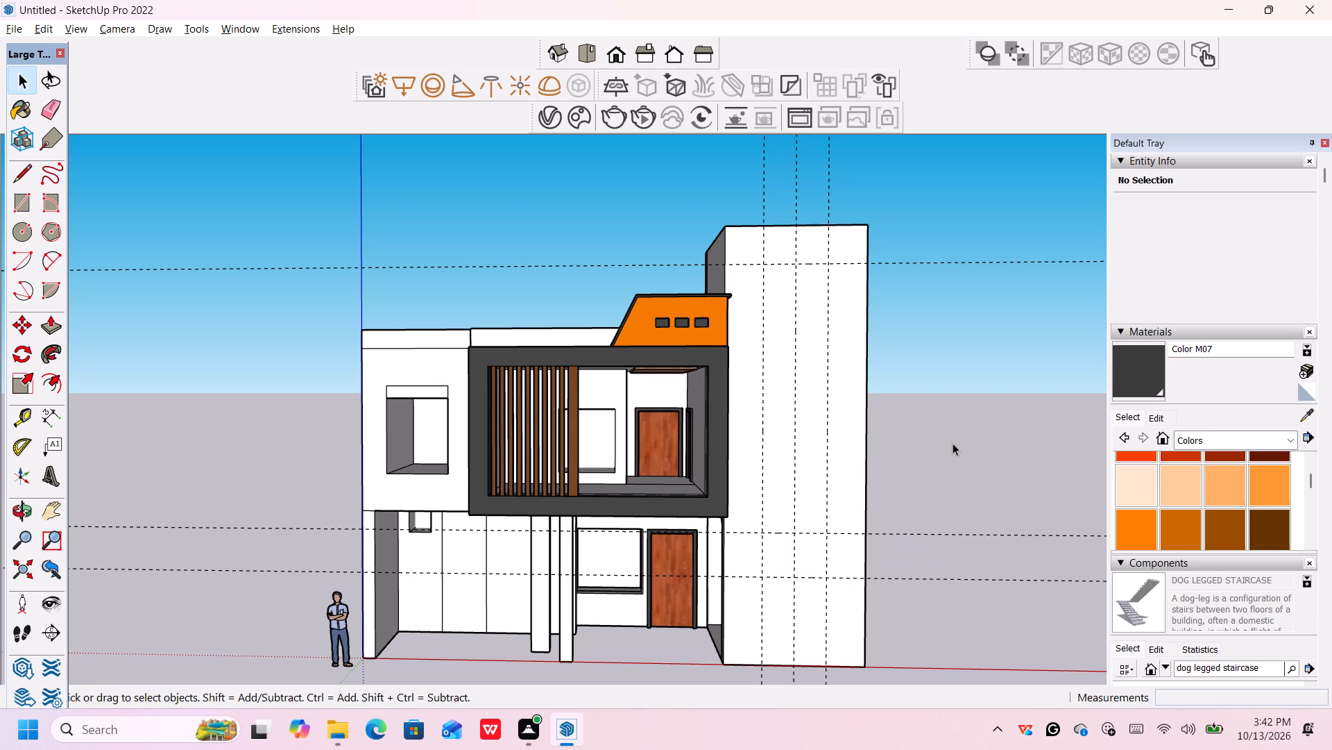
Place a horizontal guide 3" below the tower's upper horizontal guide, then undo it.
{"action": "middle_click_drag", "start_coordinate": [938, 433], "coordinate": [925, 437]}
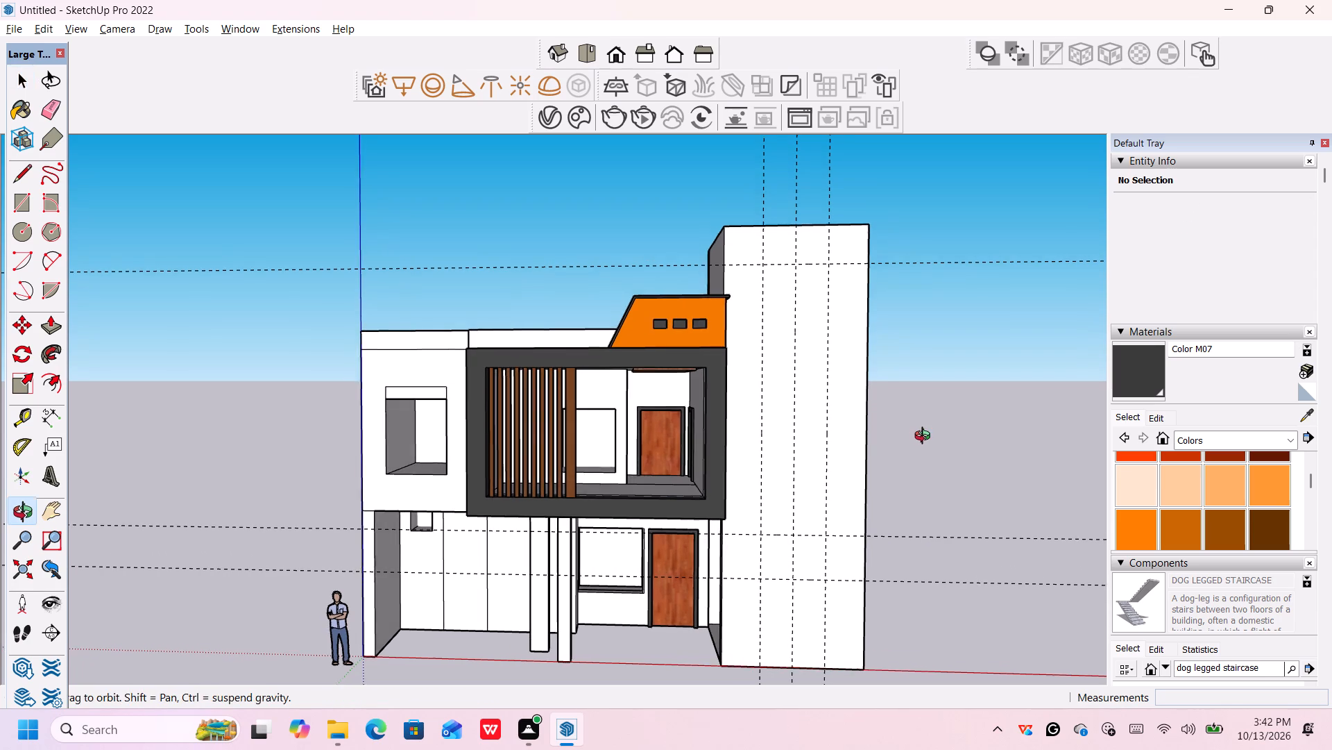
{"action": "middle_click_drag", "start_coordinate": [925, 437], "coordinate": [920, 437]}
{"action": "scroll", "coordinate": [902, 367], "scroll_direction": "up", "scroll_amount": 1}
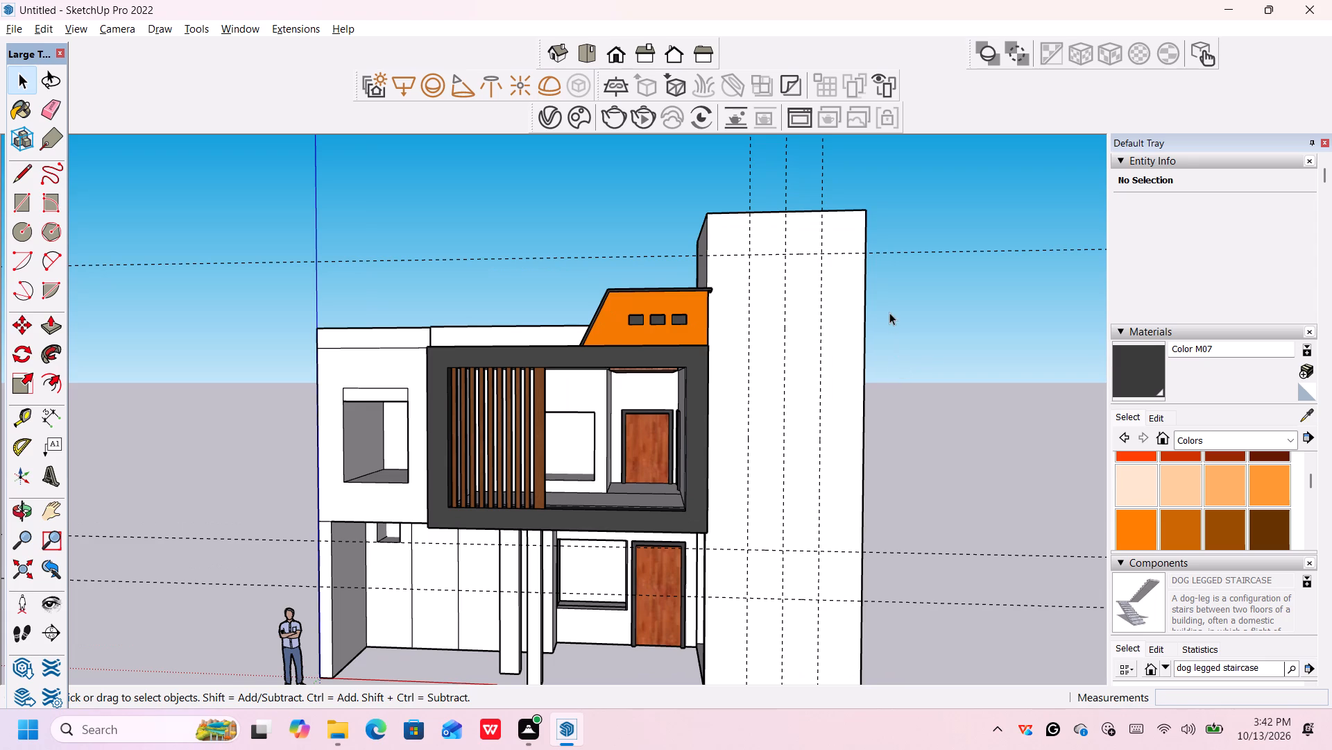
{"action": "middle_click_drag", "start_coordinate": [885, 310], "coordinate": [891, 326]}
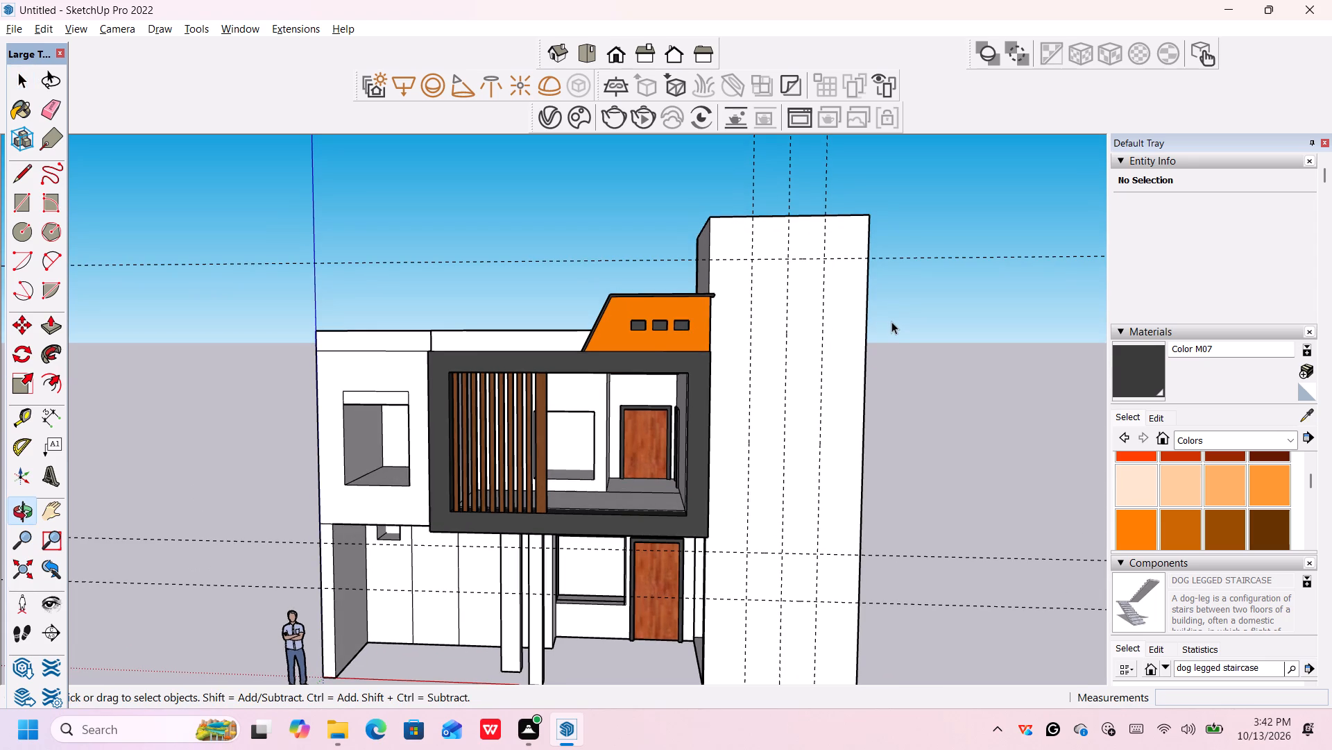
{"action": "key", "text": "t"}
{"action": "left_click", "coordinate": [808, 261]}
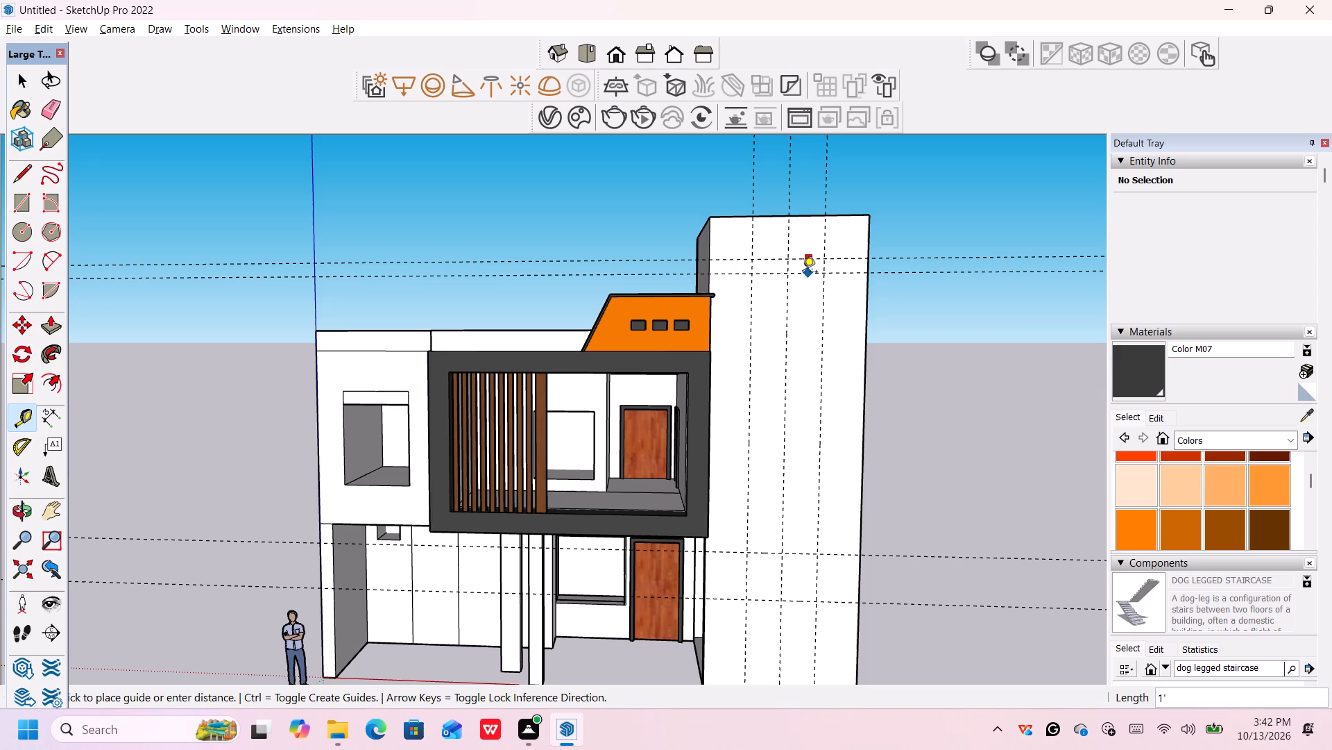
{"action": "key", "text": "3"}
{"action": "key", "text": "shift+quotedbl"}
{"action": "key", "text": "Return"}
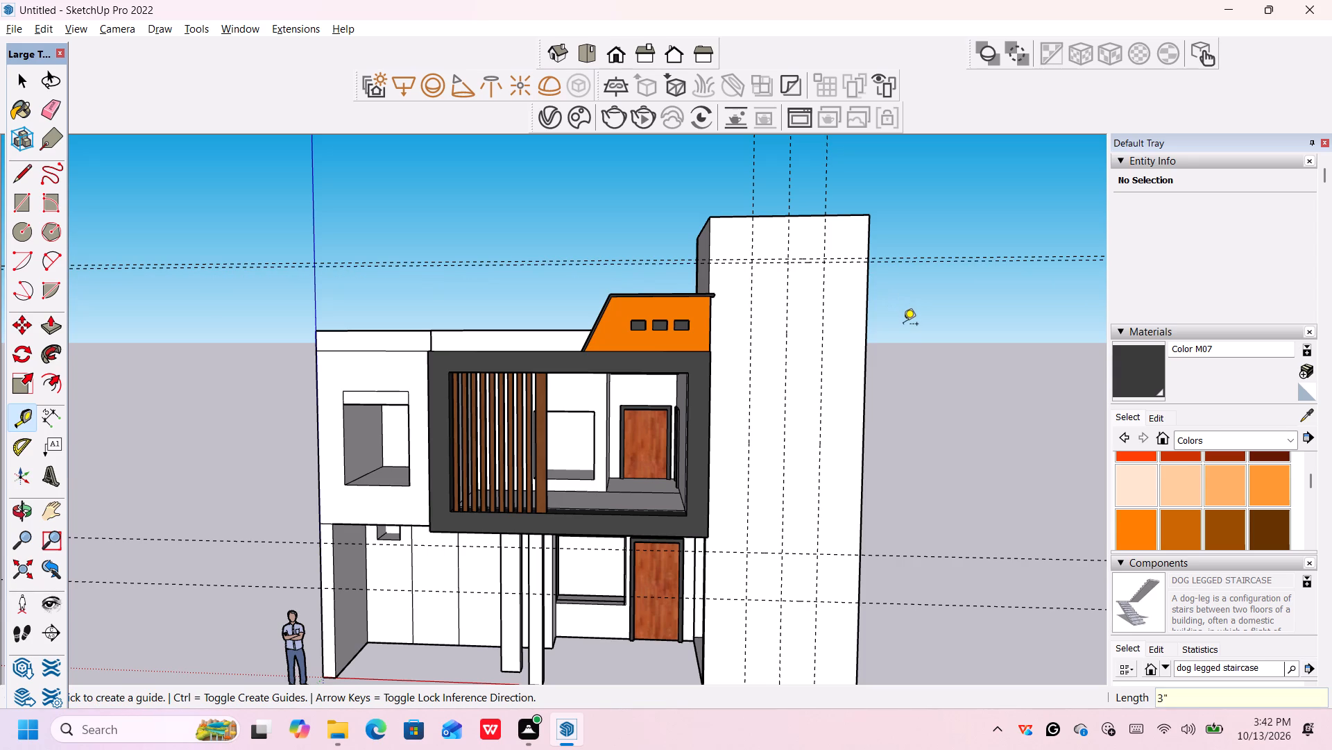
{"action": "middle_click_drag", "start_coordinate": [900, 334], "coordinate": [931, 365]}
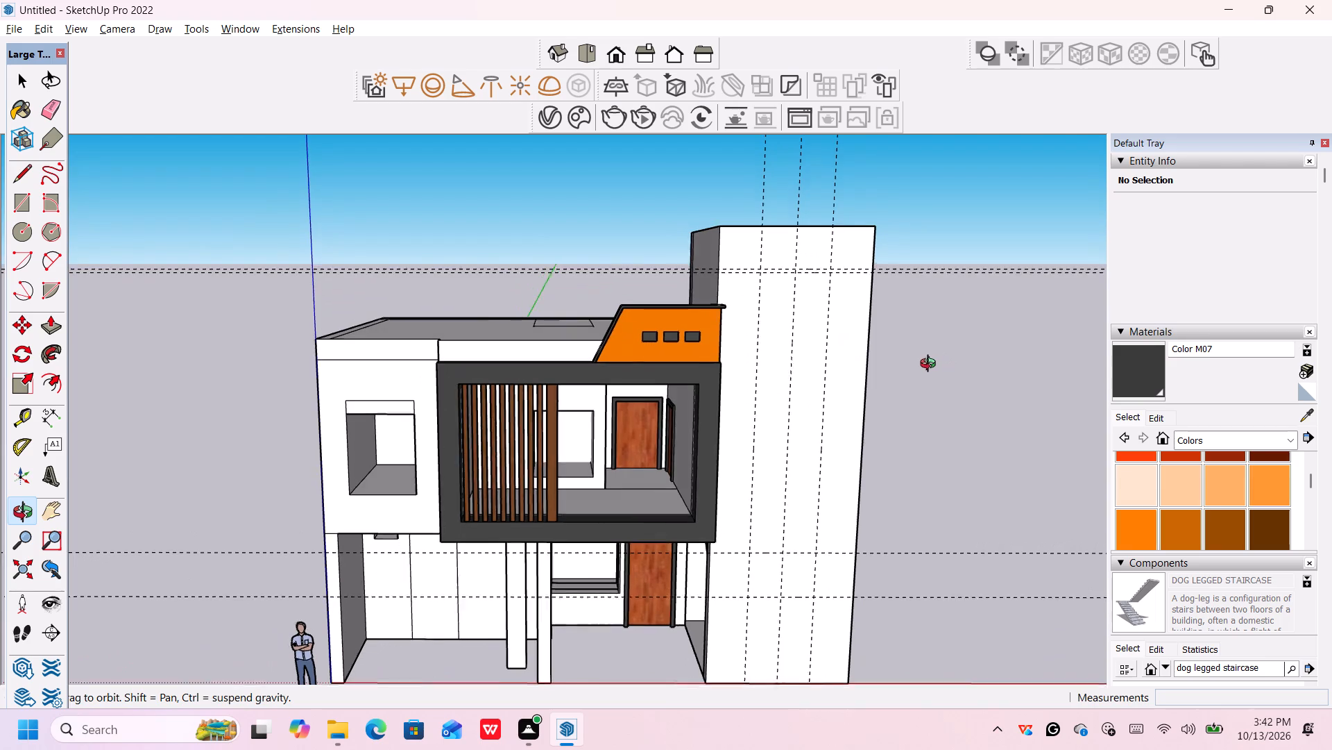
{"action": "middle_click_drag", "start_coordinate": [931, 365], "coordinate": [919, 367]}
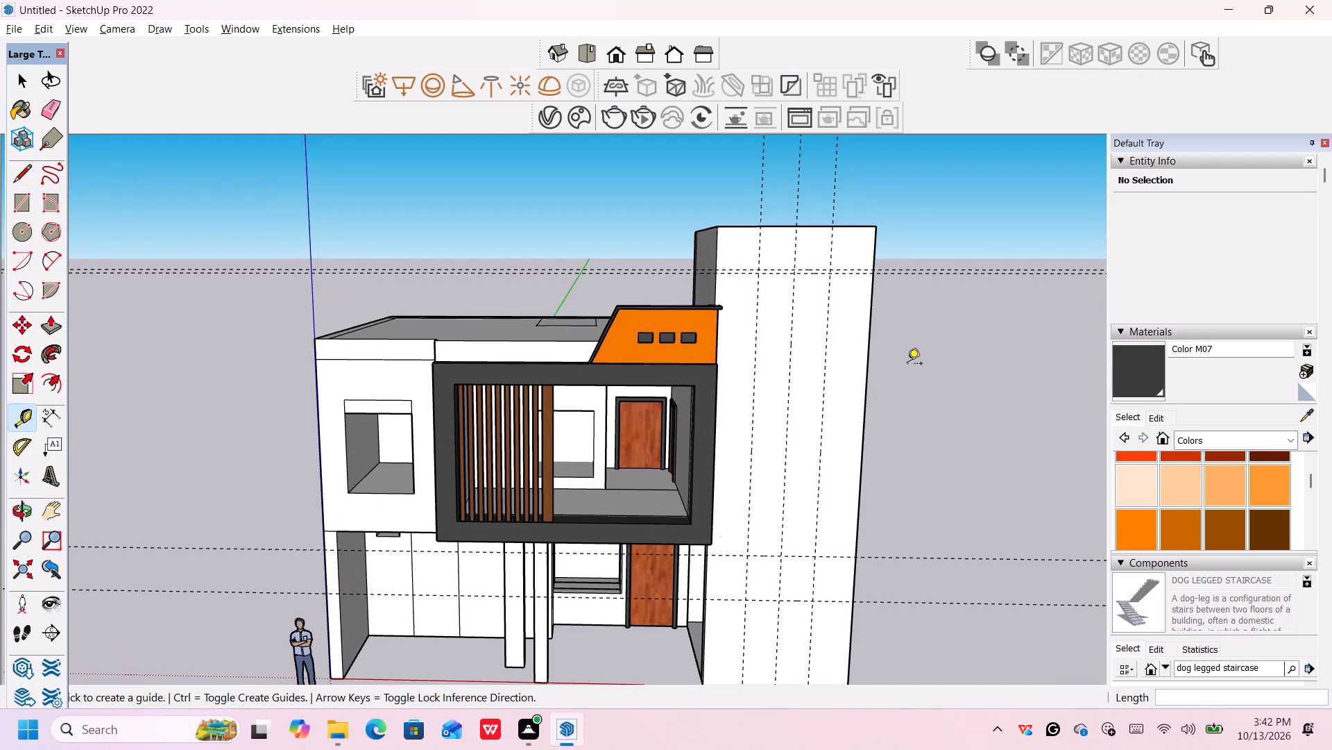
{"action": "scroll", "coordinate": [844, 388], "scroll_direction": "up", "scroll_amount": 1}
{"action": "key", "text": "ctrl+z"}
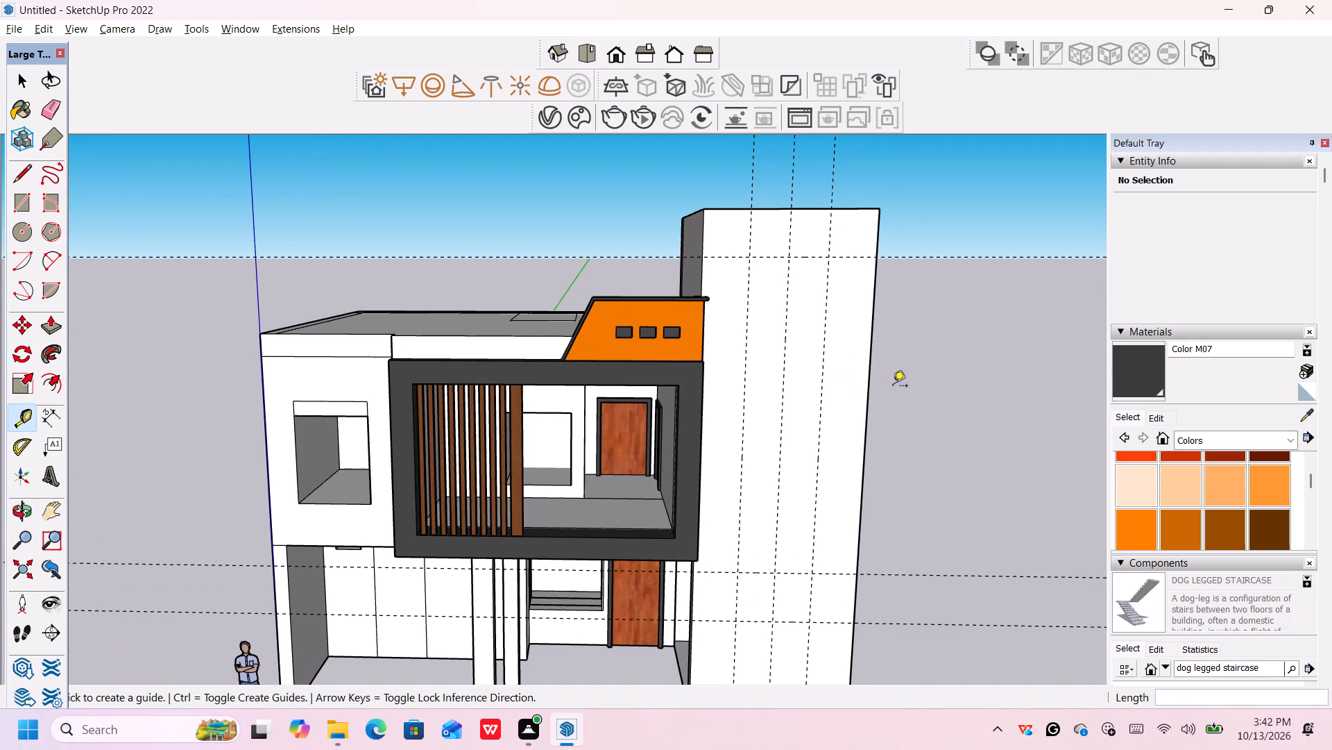
Place a horizontal guide on the tower's front face, 4" below the upper horizontal guide.
{"action": "left_click", "coordinate": [808, 254]}
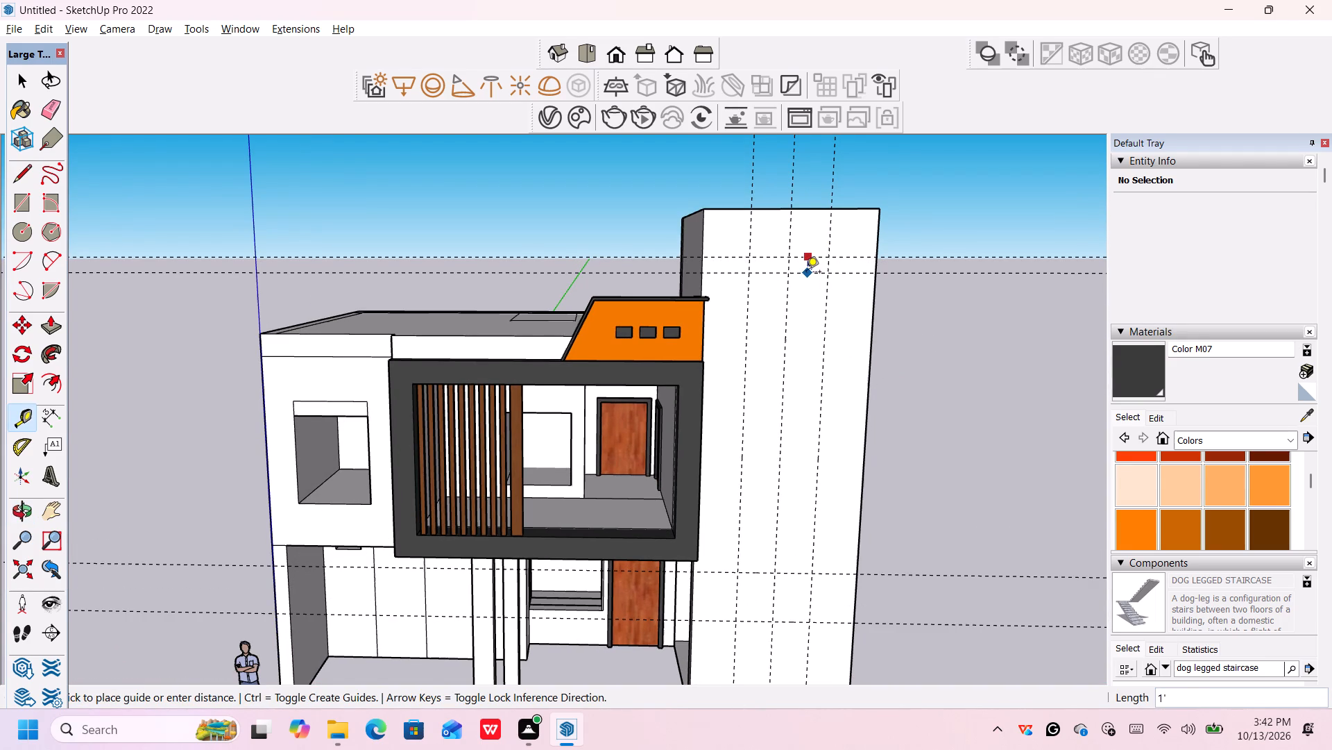
{"action": "type", "text": "4\""}
{"action": "key", "text": "Return"}
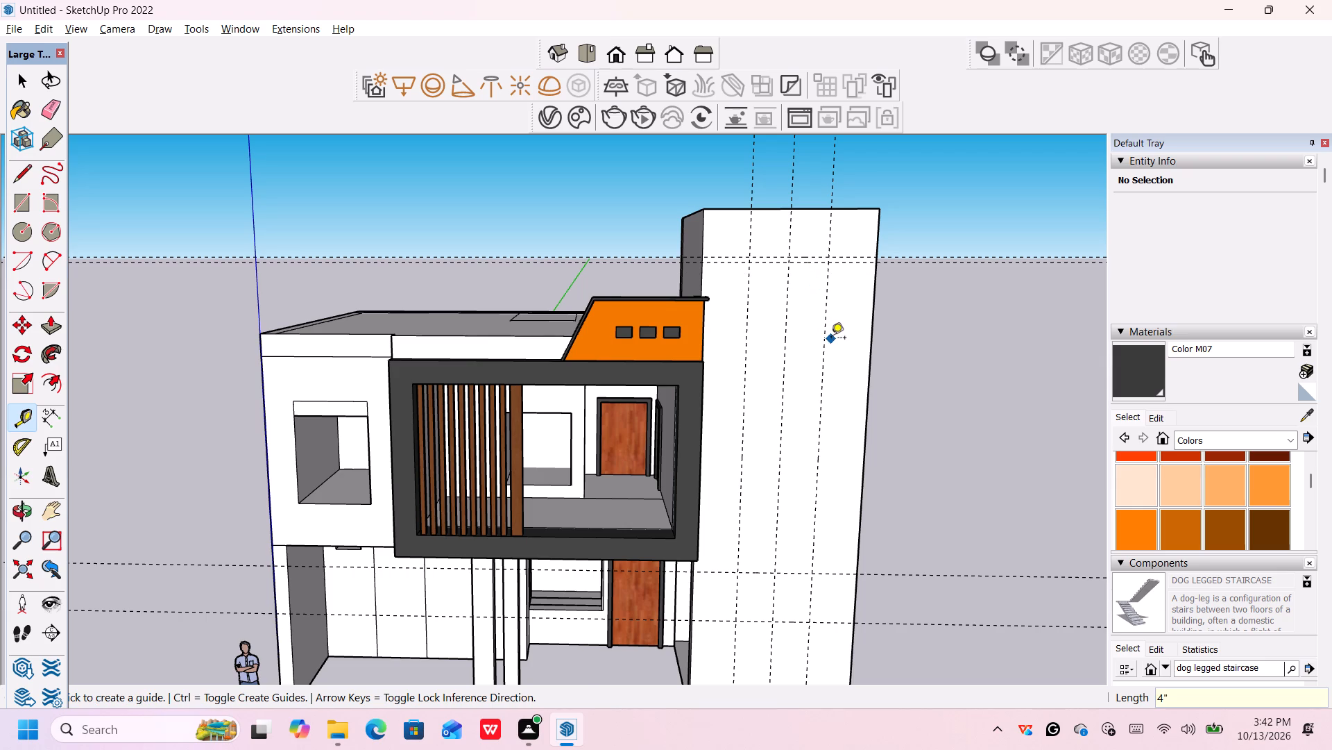
Place two vertical guides on the tower's front face, each 4" inward from the outer vertical guides.
{"action": "left_click", "coordinate": [746, 324]}
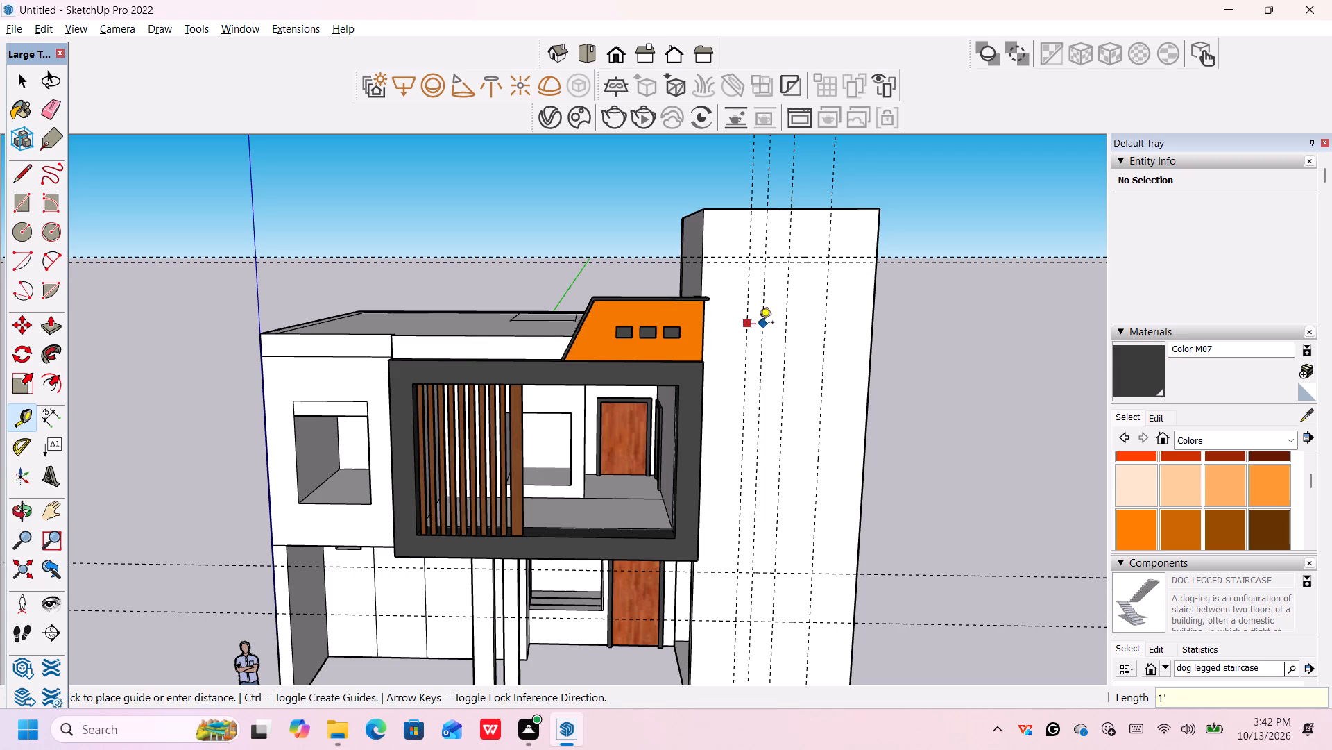
{"action": "type", "text": "4\""}
{"action": "key", "text": "Return"}
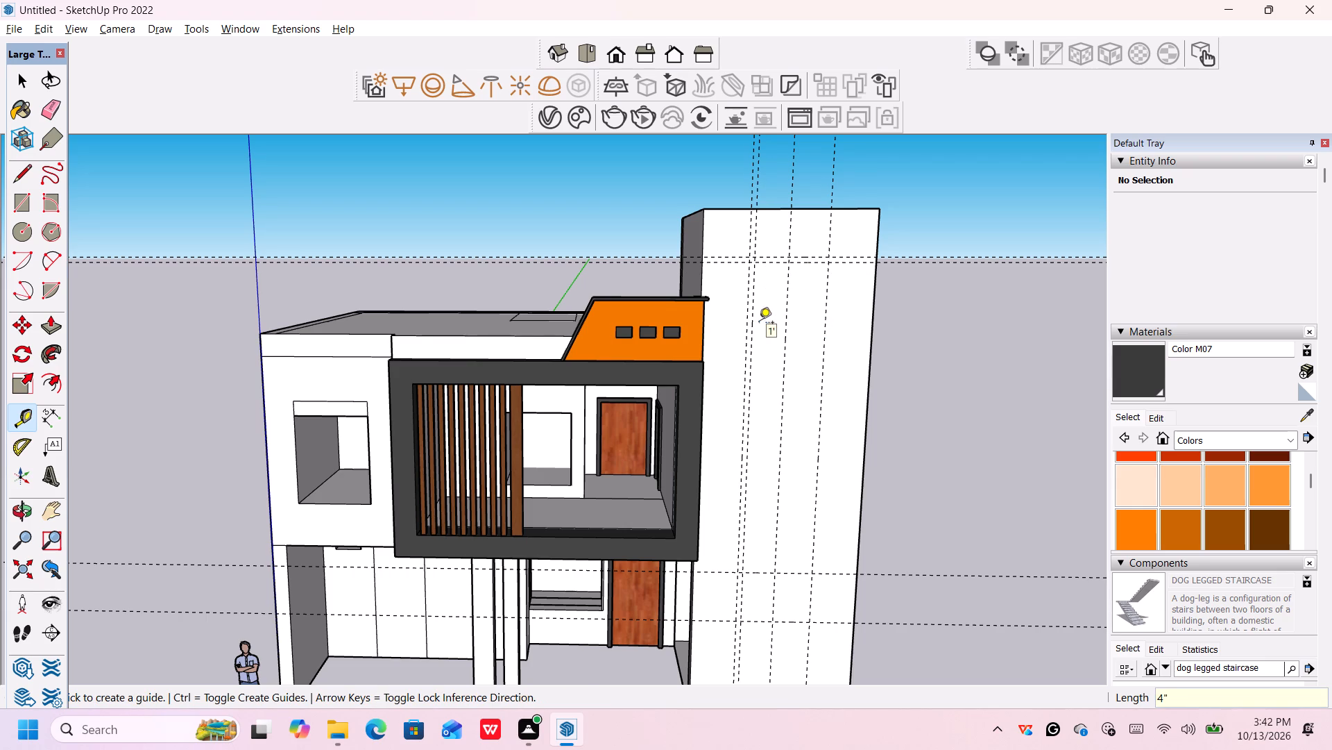
{"action": "left_click", "coordinate": [824, 329]}
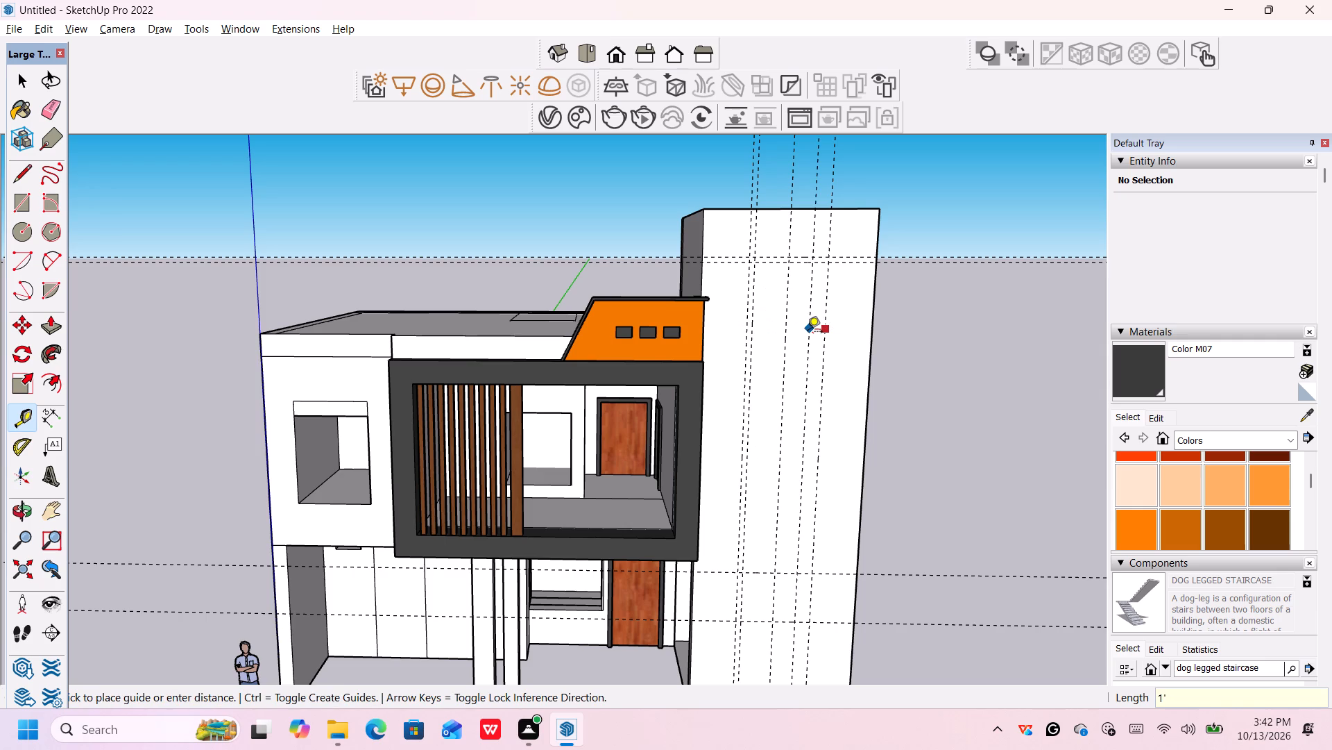
{"action": "key", "text": "4"}
{"action": "key", "text": "shift+quotedbl"}
{"action": "key", "text": "Return"}
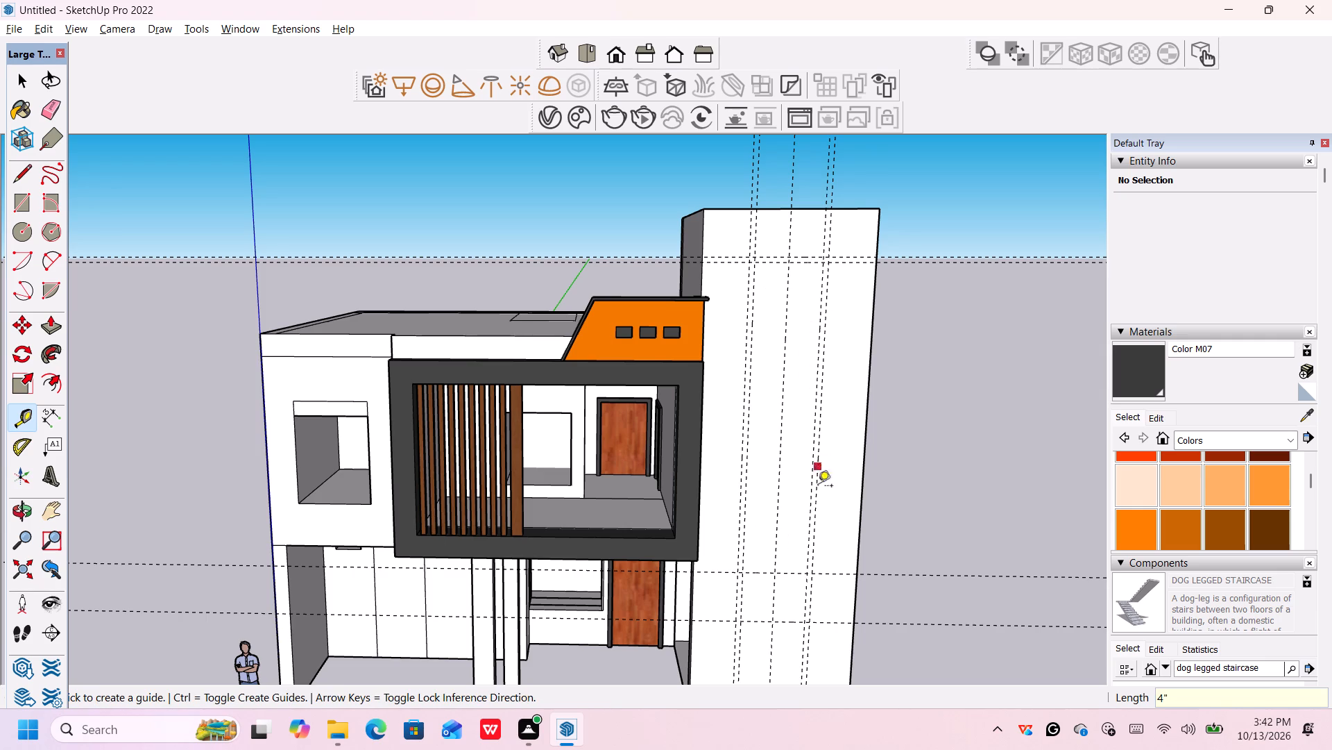
Place a horizontal guide 4" above the higher of the two lower horizontal guides on the tower's front face.
{"action": "scroll", "coordinate": [821, 553], "scroll_direction": "down", "scroll_amount": 4}
{"action": "scroll", "coordinate": [801, 571], "scroll_direction": "up", "scroll_amount": 1}
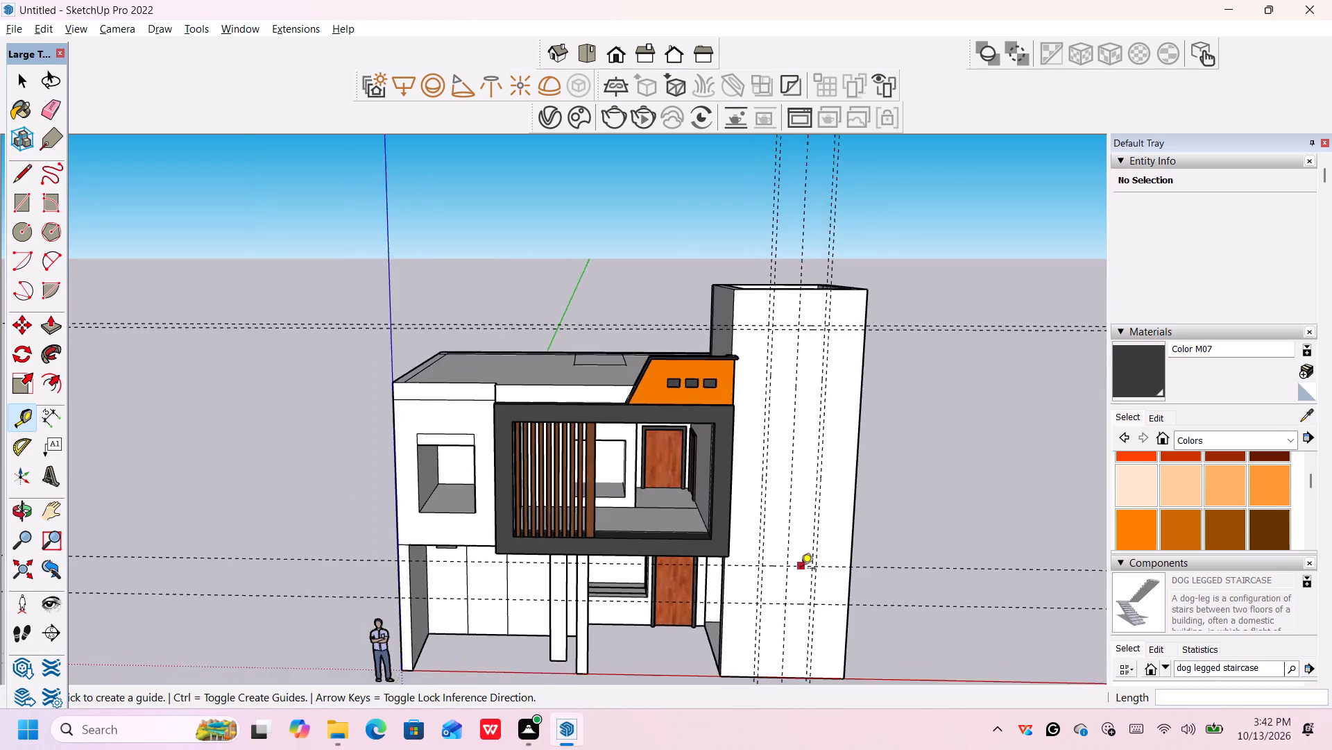
{"action": "scroll", "coordinate": [801, 569], "scroll_direction": "up", "scroll_amount": 3}
{"action": "middle_click_drag", "start_coordinate": [799, 568], "coordinate": [786, 516]}
{"action": "scroll", "coordinate": [787, 519], "scroll_direction": "down", "scroll_amount": 1}
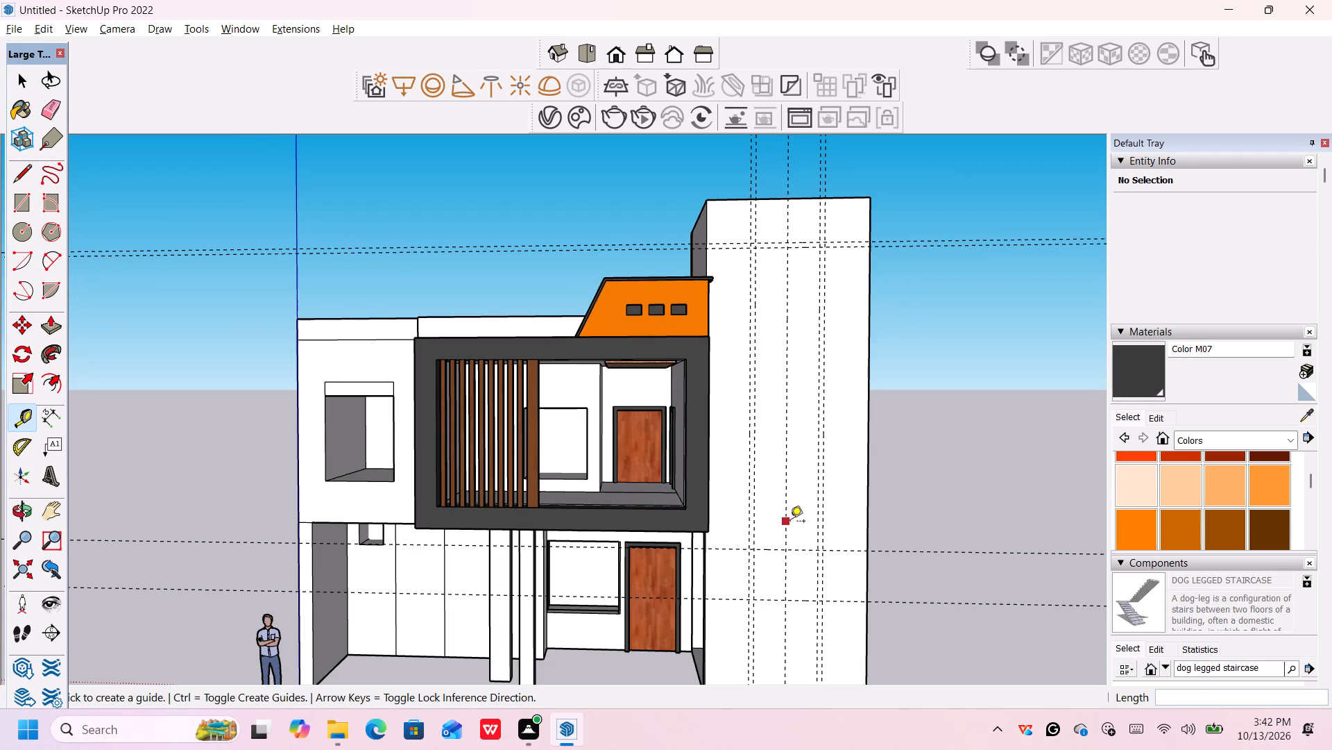
{"action": "scroll", "coordinate": [792, 528], "scroll_direction": "up", "scroll_amount": 3}
{"action": "left_click", "coordinate": [805, 557]}
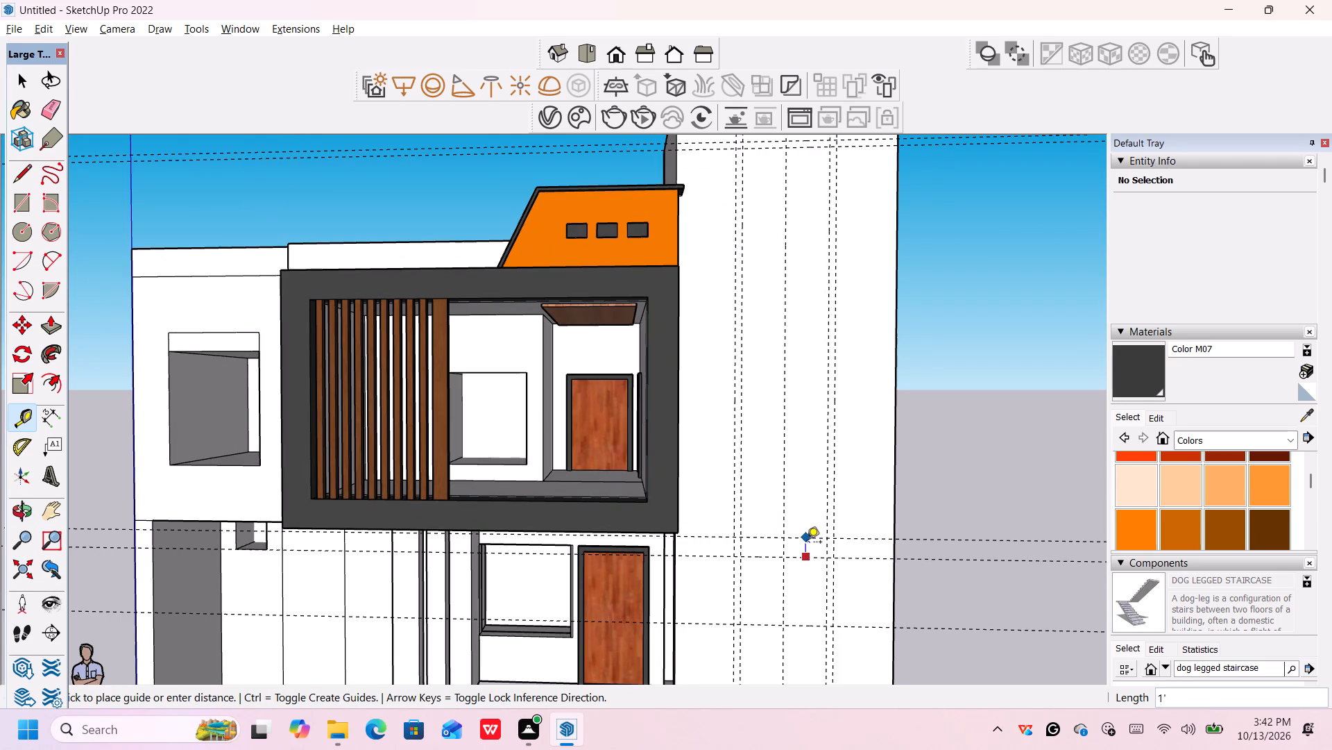
{"action": "scroll", "coordinate": [807, 543], "scroll_direction": "down", "scroll_amount": 3}
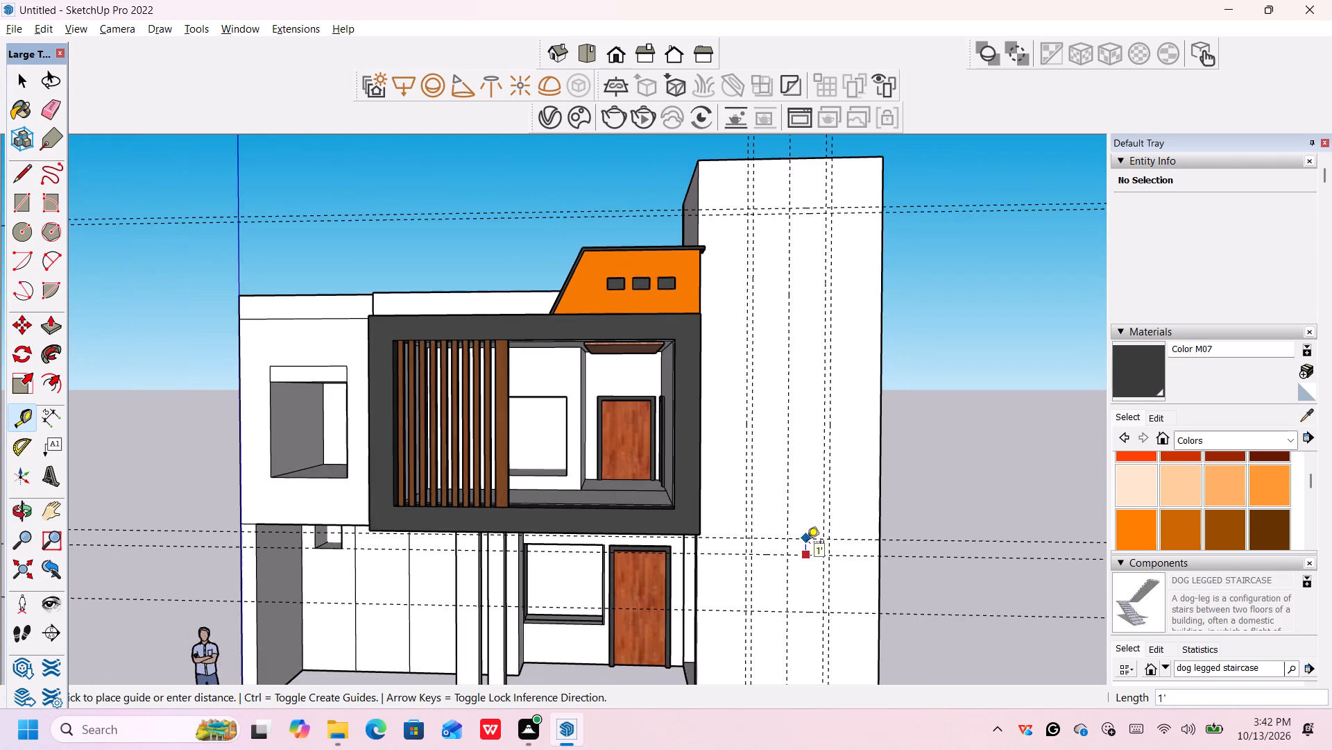
{"action": "key", "text": "4"}
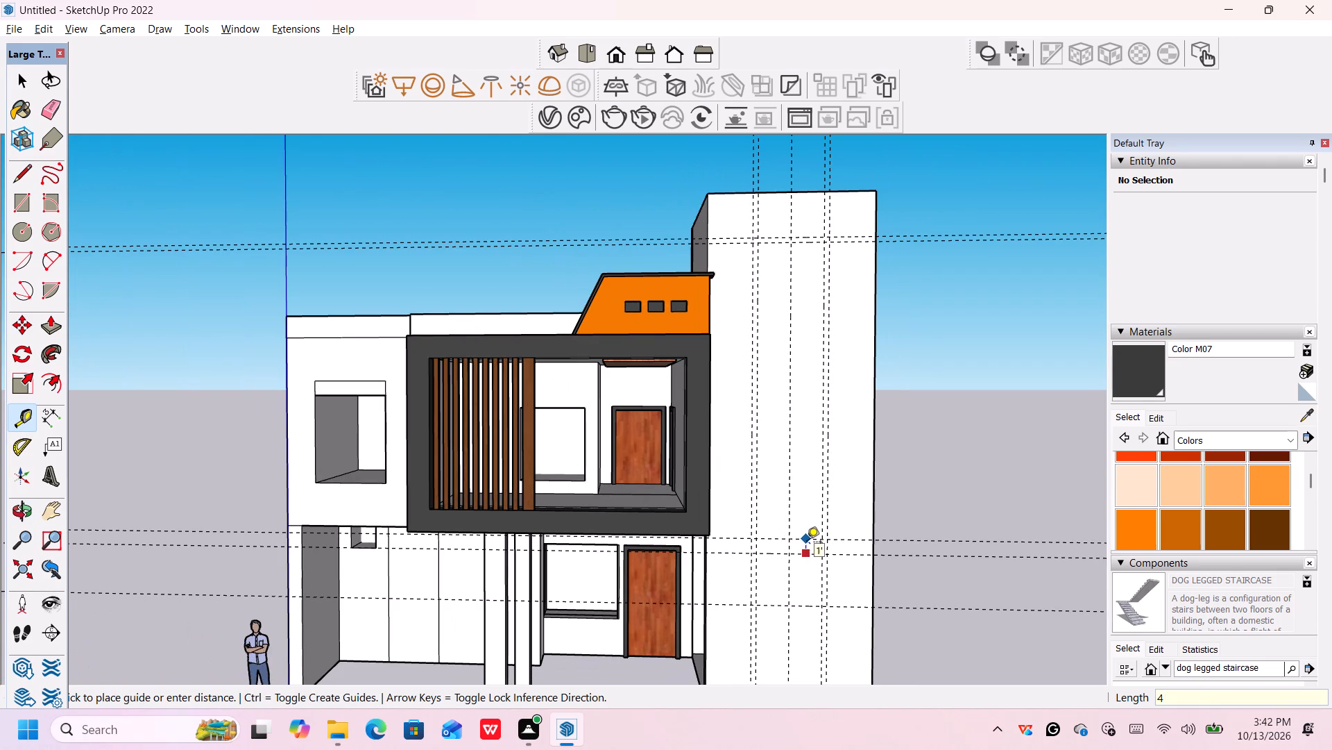
{"action": "key", "text": "shift+quotedbl"}
{"action": "key", "text": "Return"}
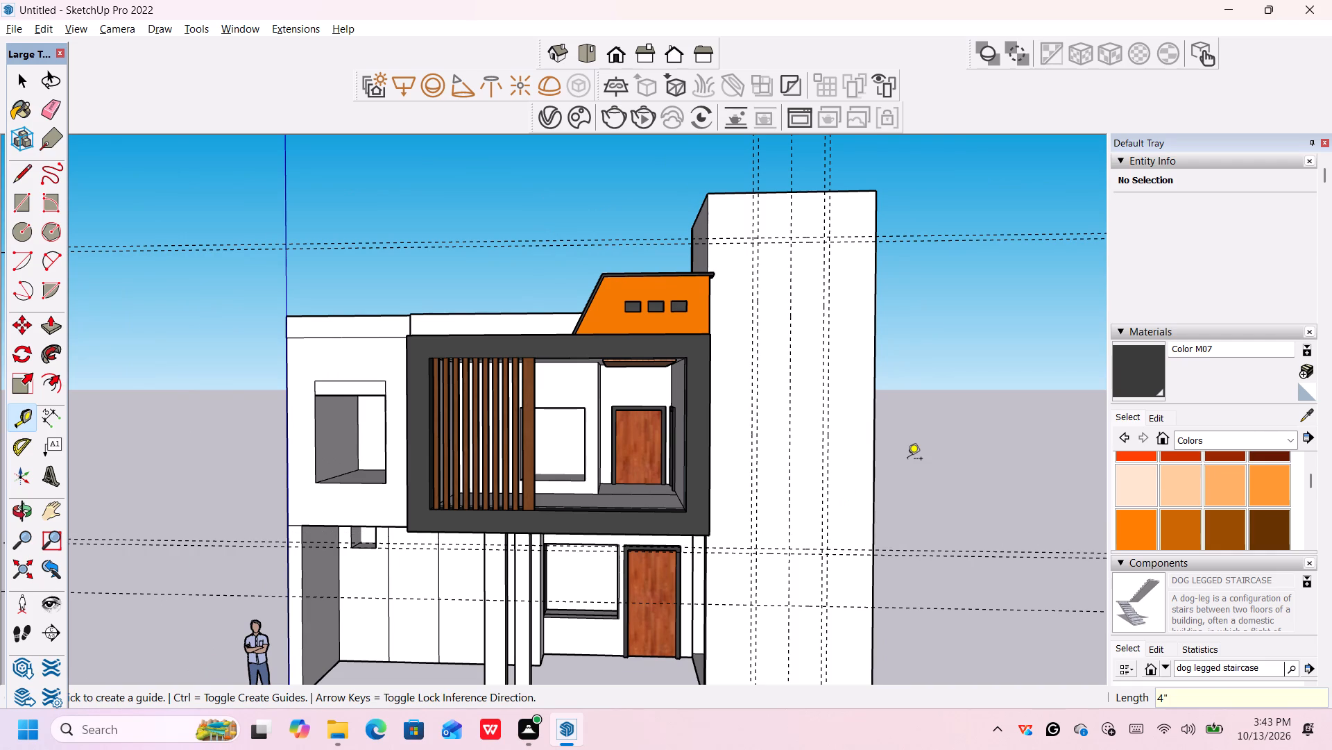
{"action": "key", "text": "space"}
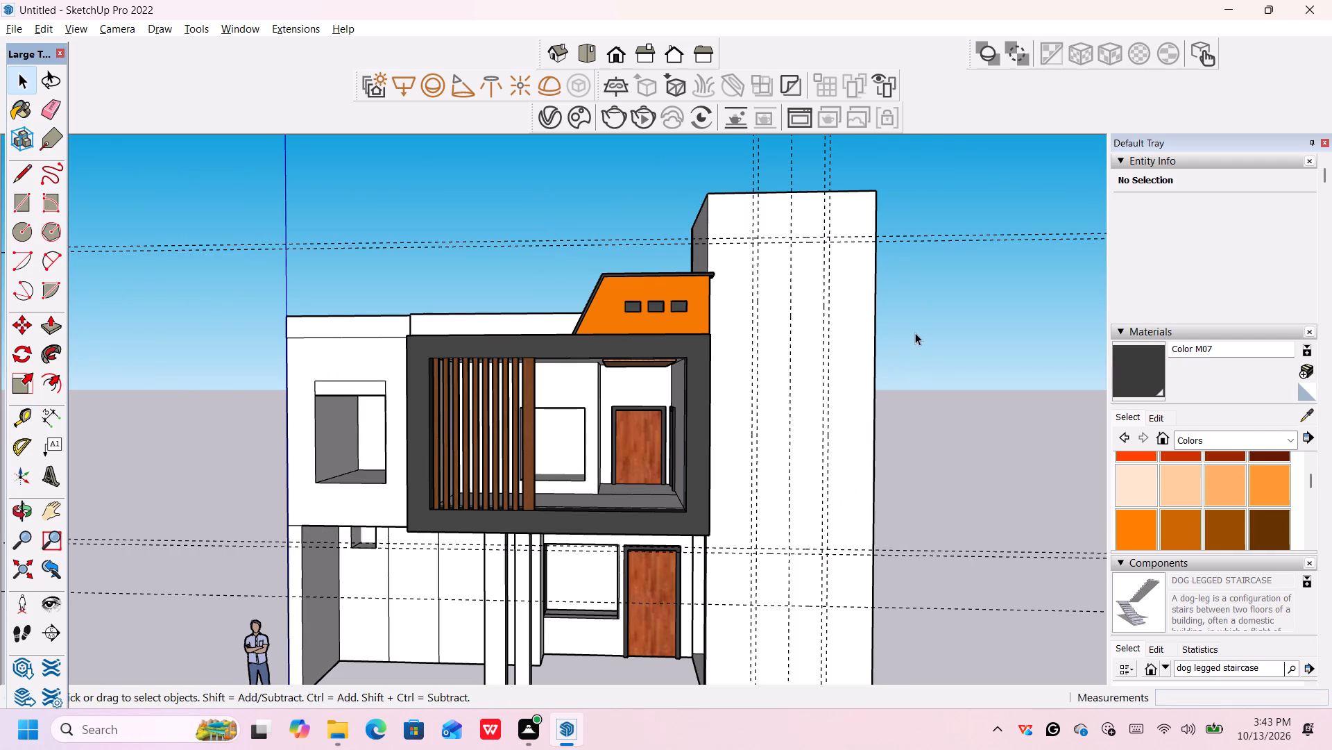
Draw a rectangle about 21' 1" tall on the tower's front face, cornered on the outer vertical and outer horizontal guide intersections.
{"action": "middle_click_drag", "start_coordinate": [912, 336], "coordinate": [911, 390]}
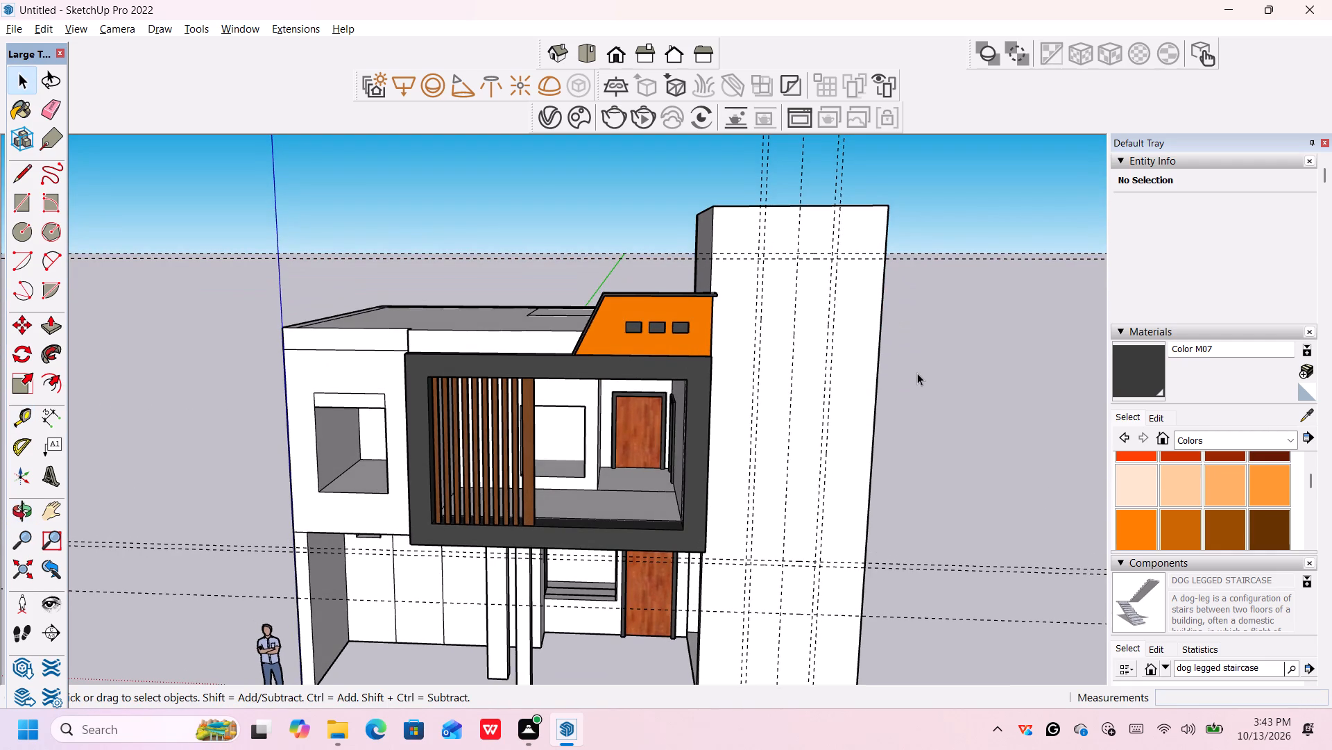
{"action": "key", "text": "r"}
{"action": "scroll", "coordinate": [730, 228], "scroll_direction": "up", "scroll_amount": 5}
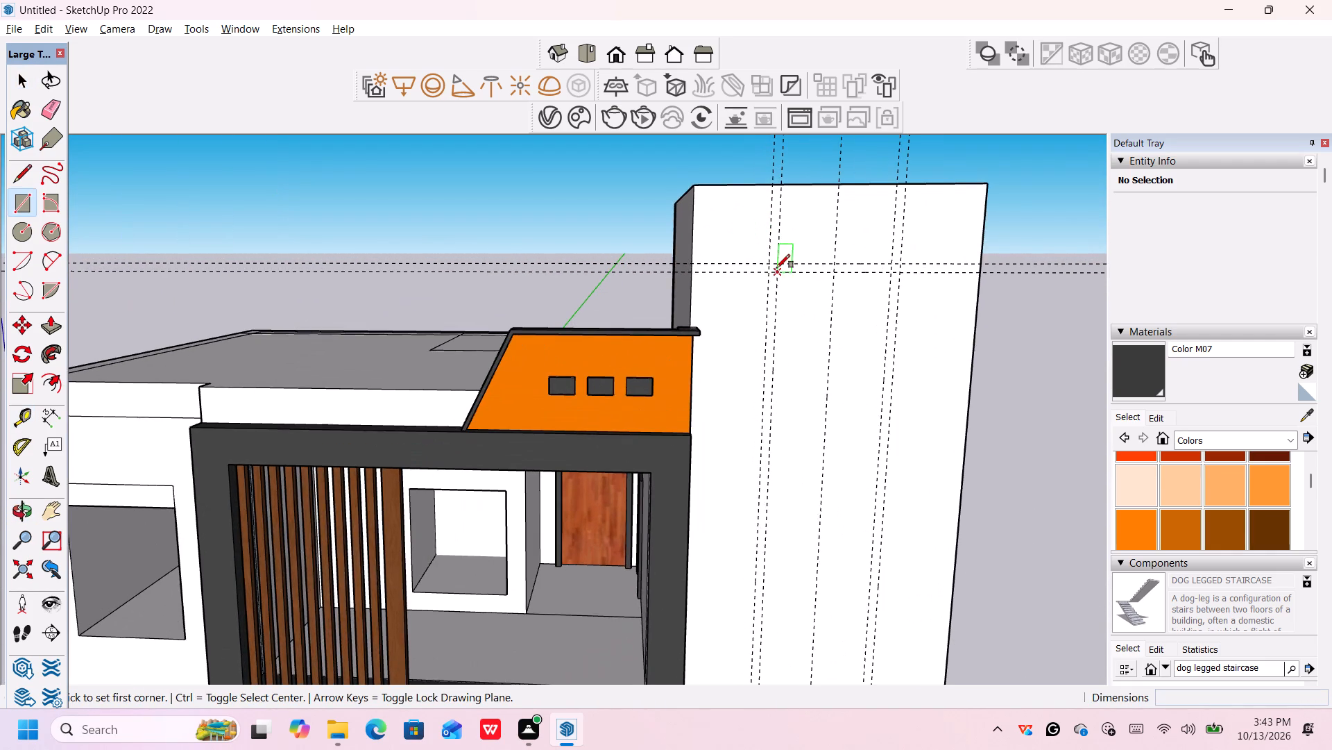
{"action": "scroll", "coordinate": [776, 268], "scroll_direction": "up", "scroll_amount": 4}
{"action": "left_click", "coordinate": [768, 263]}
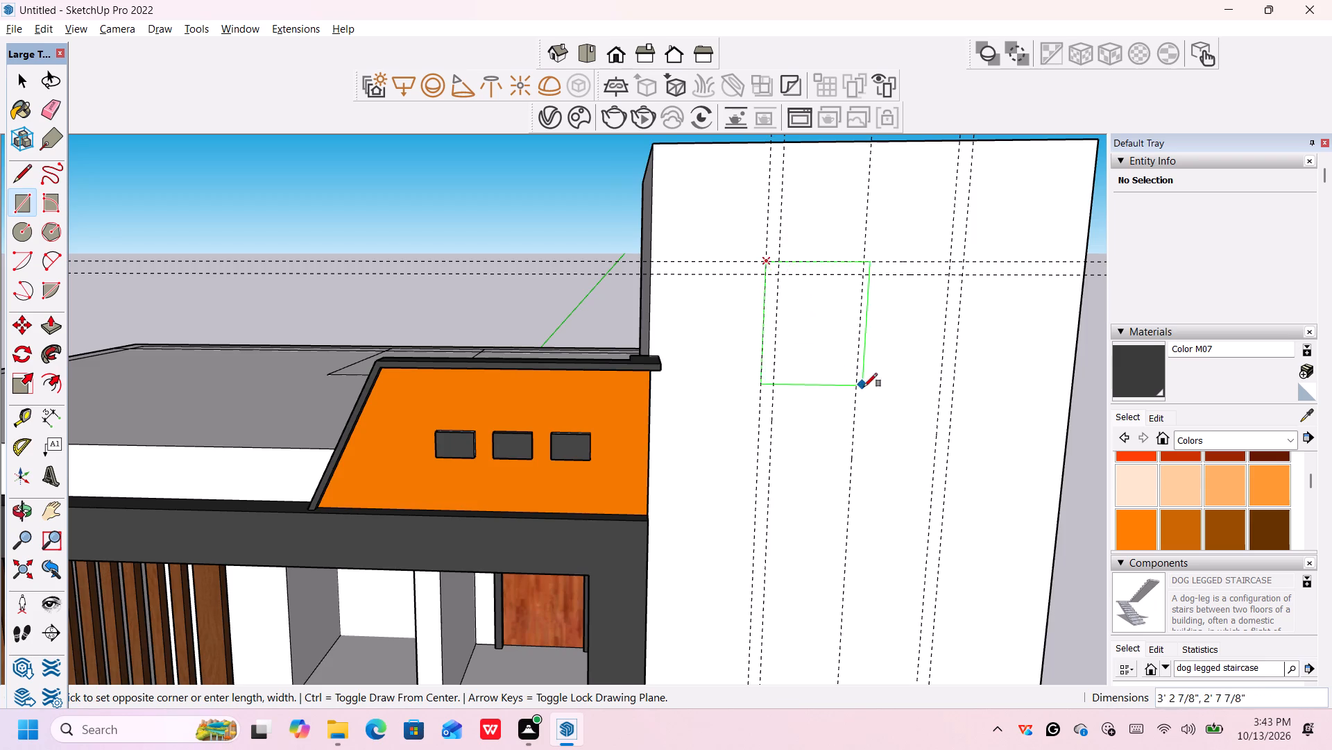
{"action": "scroll", "coordinate": [864, 390], "scroll_direction": "down", "scroll_amount": 5}
{"action": "middle_click_drag", "start_coordinate": [903, 522], "coordinate": [883, 465]}
{"action": "scroll", "coordinate": [884, 467], "scroll_direction": "down", "scroll_amount": 3}
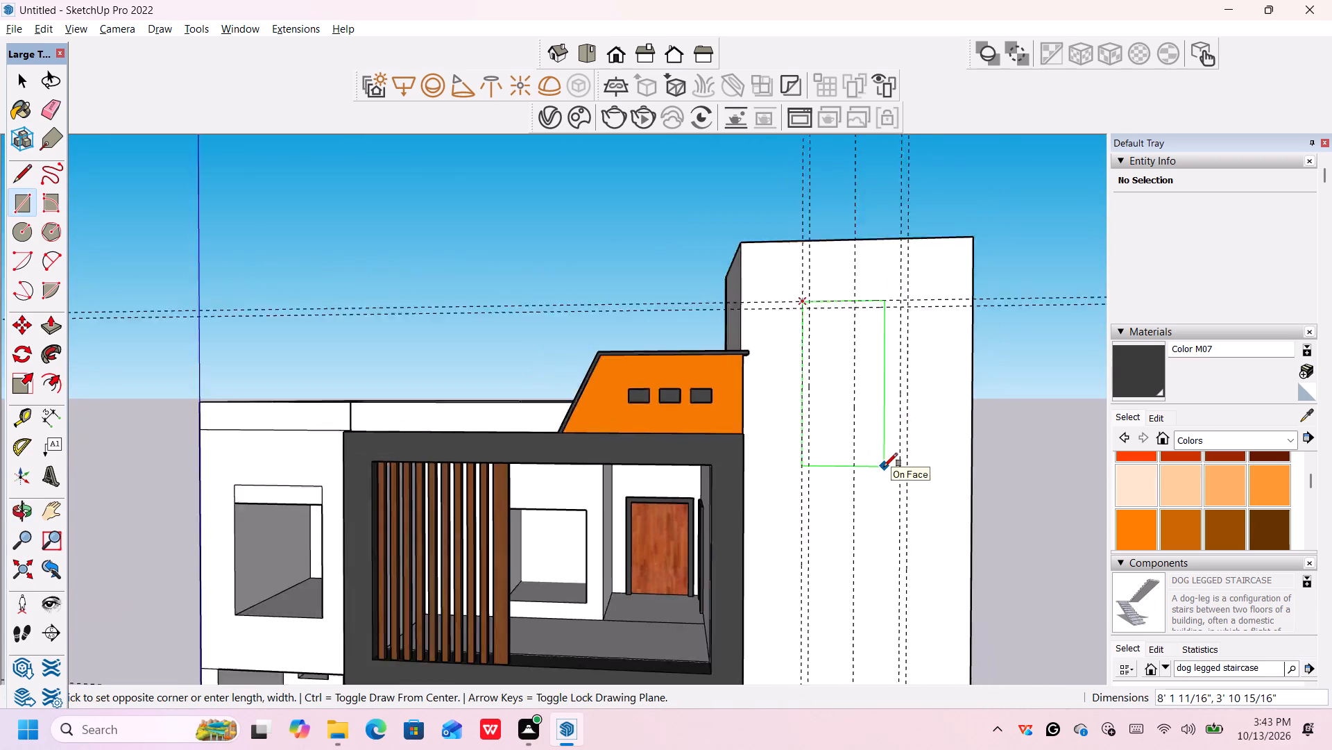
{"action": "scroll", "coordinate": [884, 467], "scroll_direction": "down", "scroll_amount": 12}
{"action": "scroll", "coordinate": [903, 542], "scroll_direction": "up", "scroll_amount": 4}
{"action": "scroll", "coordinate": [903, 612], "scroll_direction": "down", "scroll_amount": 3}
{"action": "scroll", "coordinate": [903, 639], "scroll_direction": "up", "scroll_amount": 4}
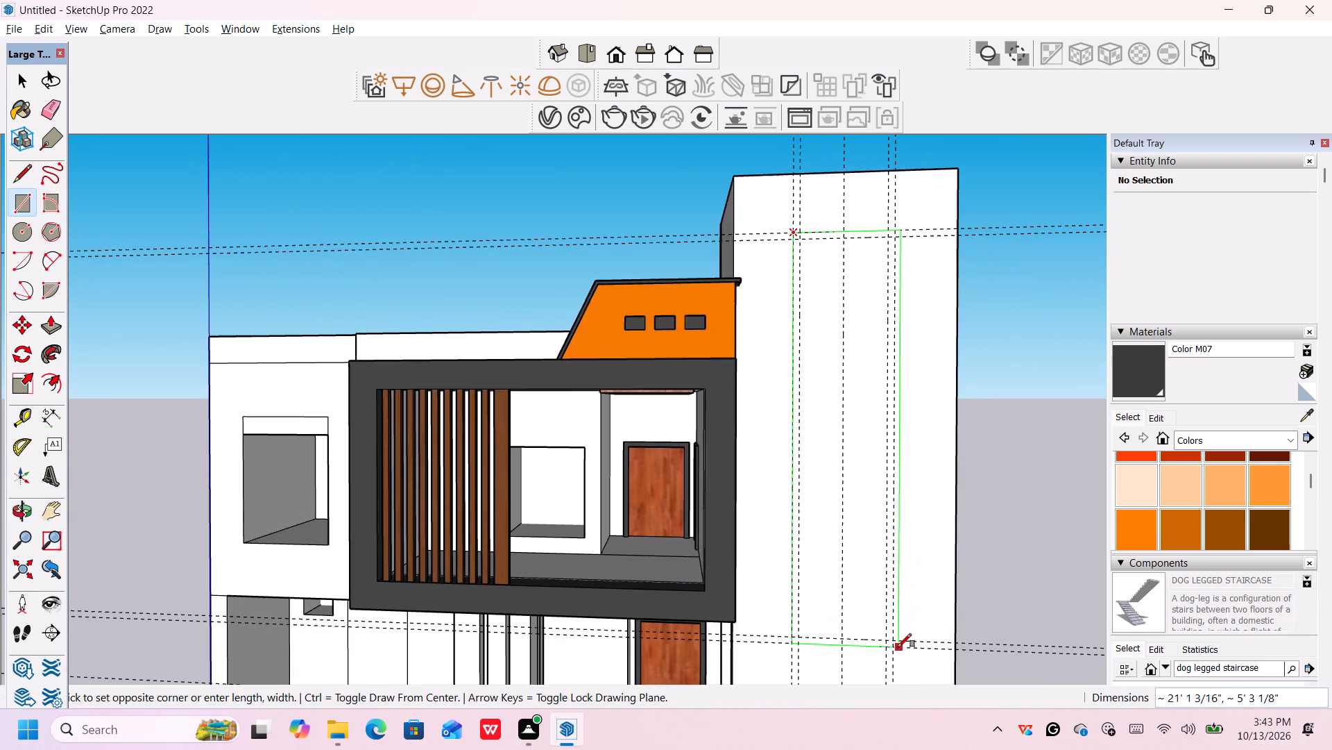
{"action": "left_click", "coordinate": [896, 647]}
{"action": "scroll", "coordinate": [1029, 491], "scroll_direction": "down", "scroll_amount": 2}
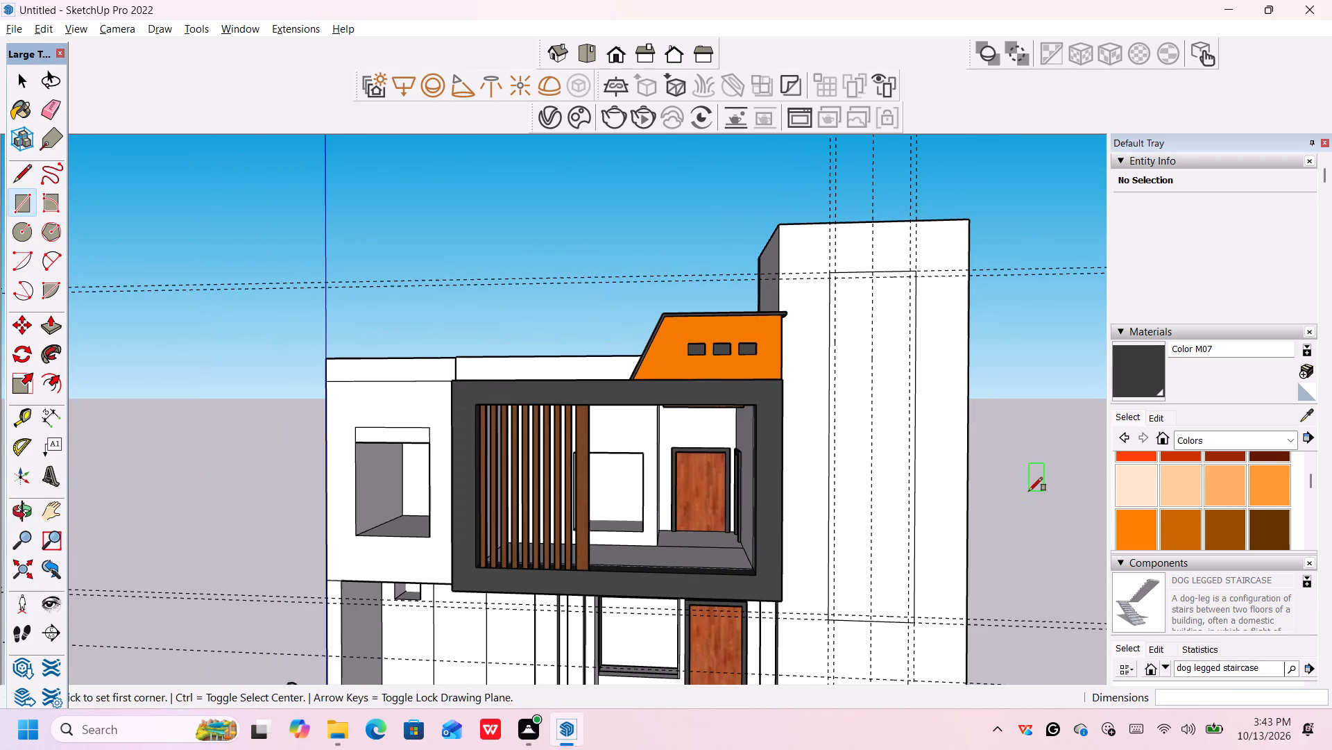
{"action": "middle_click_drag", "start_coordinate": [1029, 491], "coordinate": [949, 354], "text": "shift"}
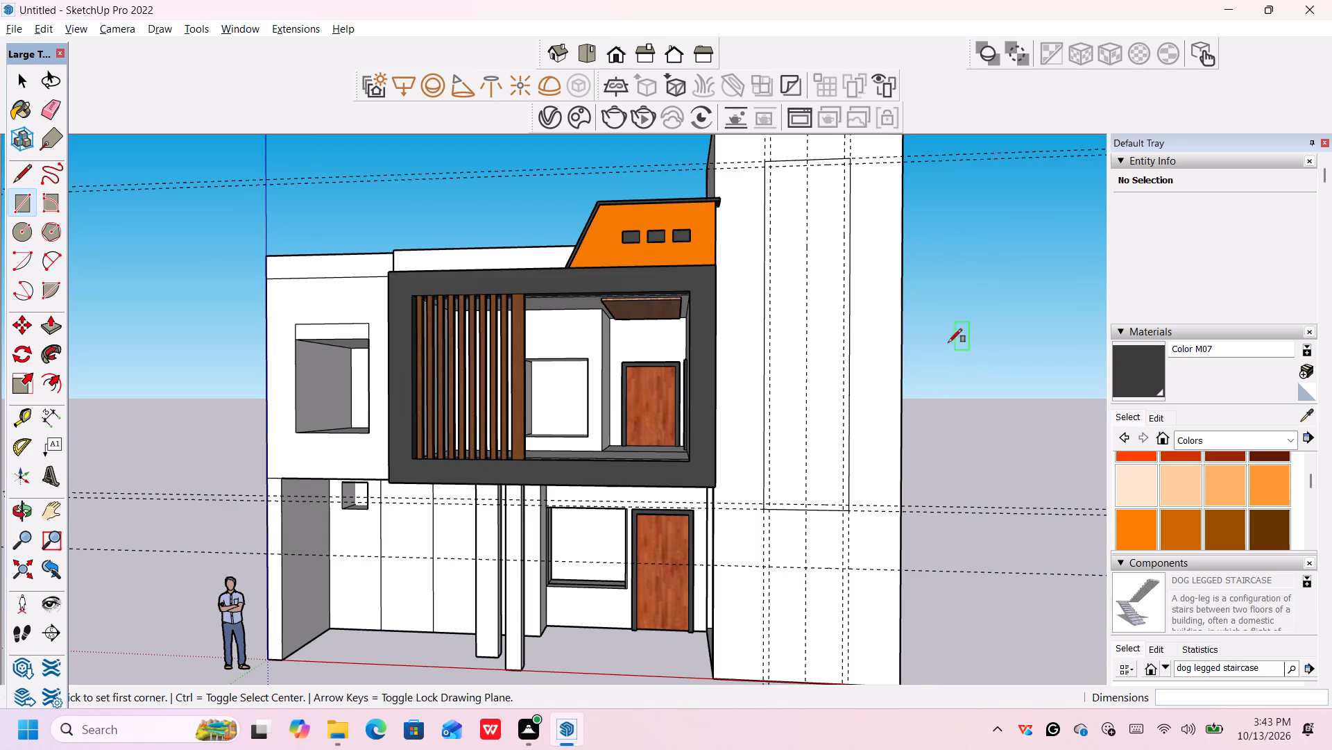
Draw a second rectangle, about 20' 5" by 4' 4", inside the first one on the inner guide intersections.
{"action": "scroll", "coordinate": [778, 172], "scroll_direction": "up", "scroll_amount": 2}
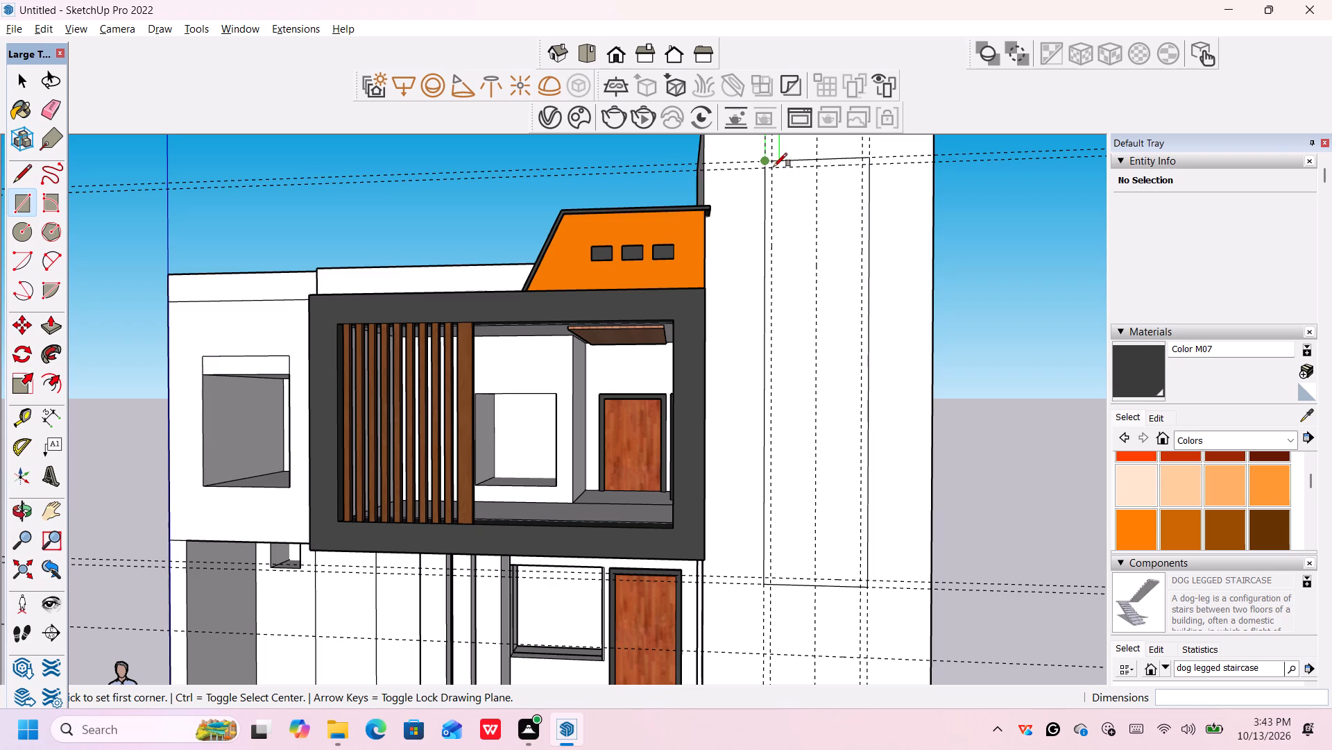
{"action": "left_click", "coordinate": [772, 171]}
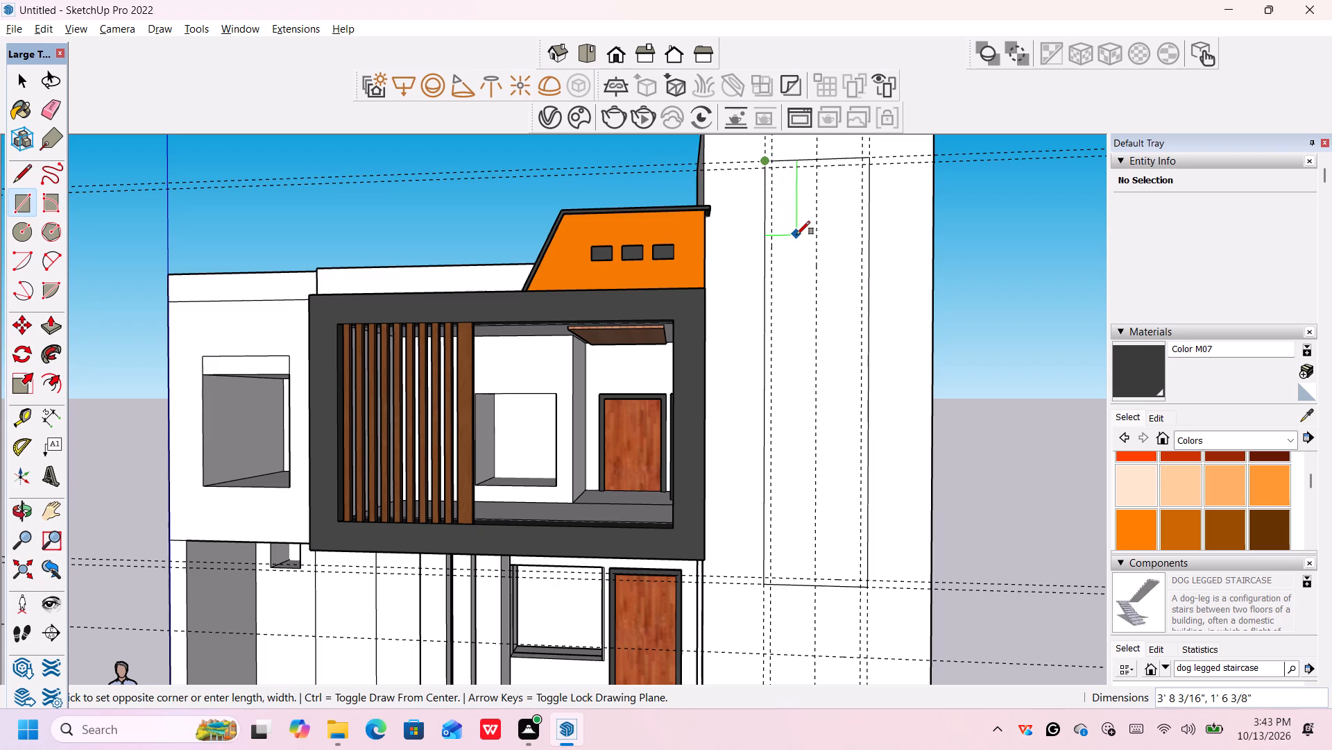
{"action": "key", "text": "Escape"}
{"action": "scroll", "coordinate": [774, 170], "scroll_direction": "up", "scroll_amount": 3}
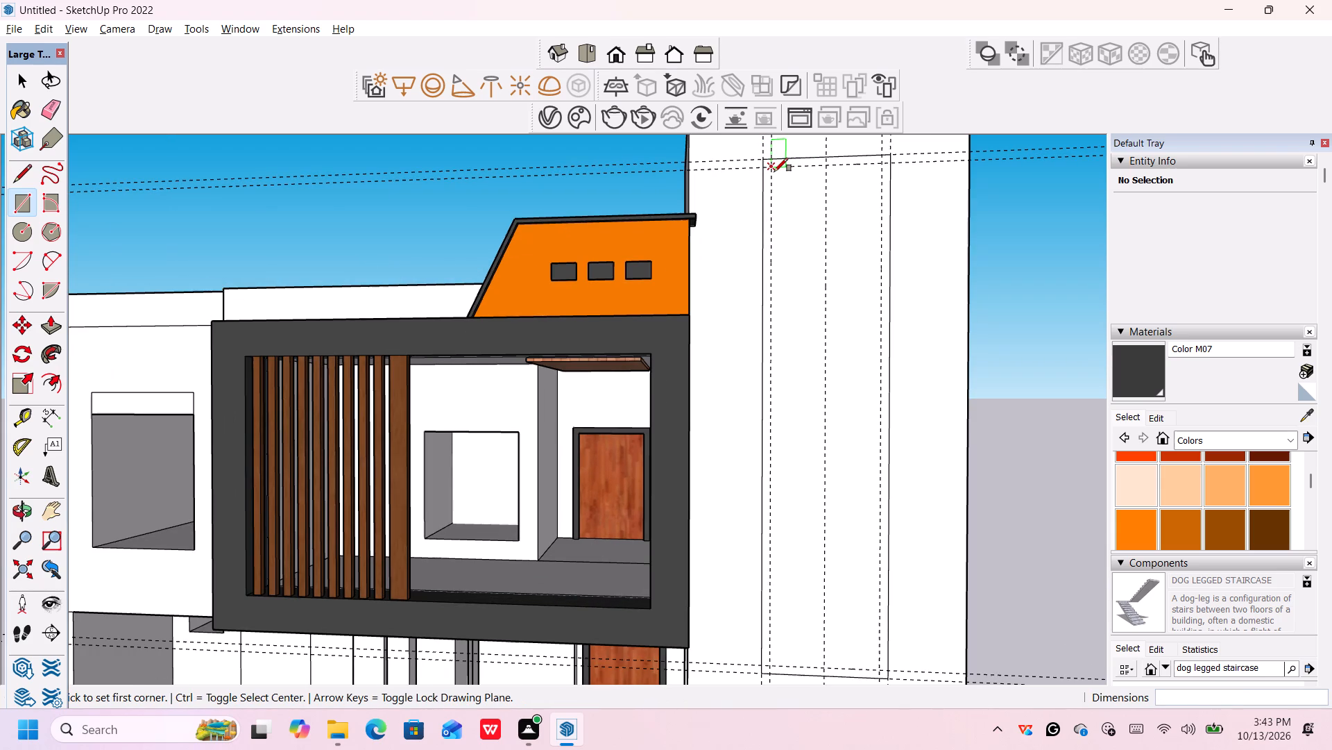
{"action": "left_click", "coordinate": [774, 172]}
{"action": "scroll", "coordinate": [874, 532], "scroll_direction": "down", "scroll_amount": 5}
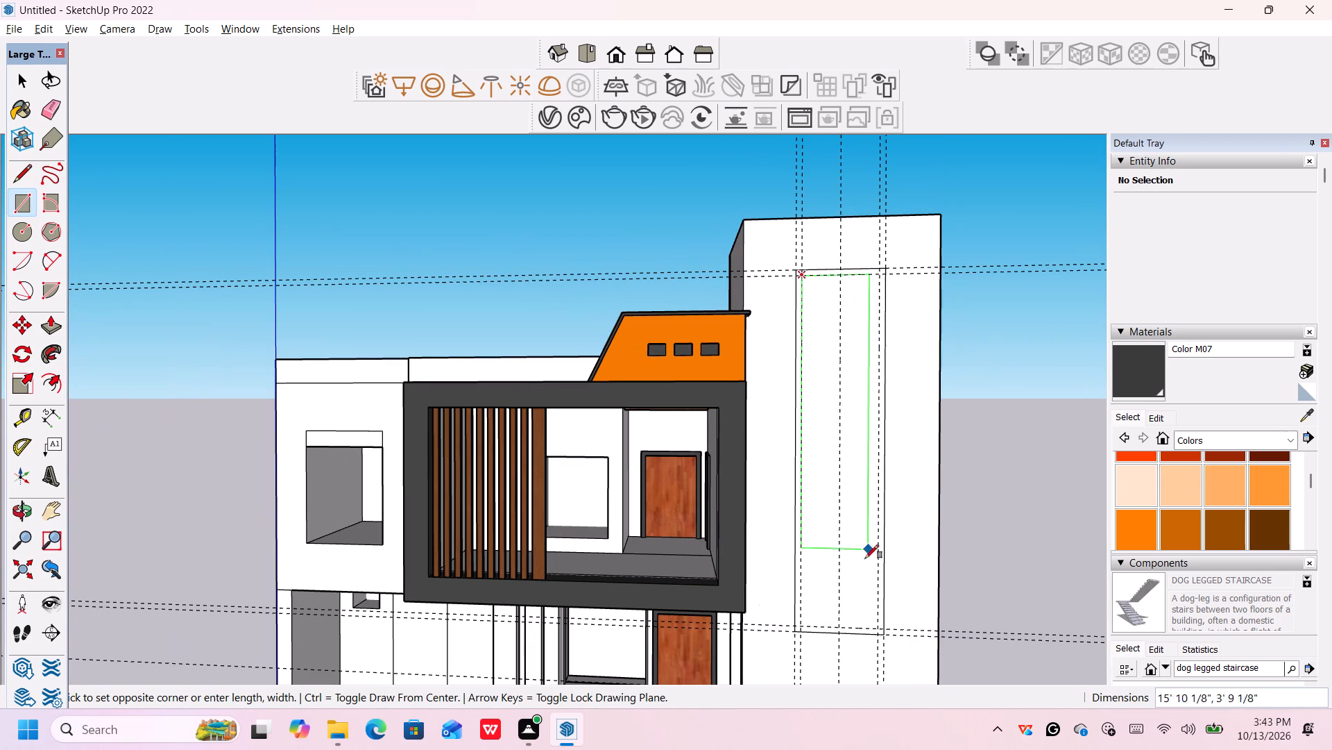
{"action": "left_click", "coordinate": [878, 629]}
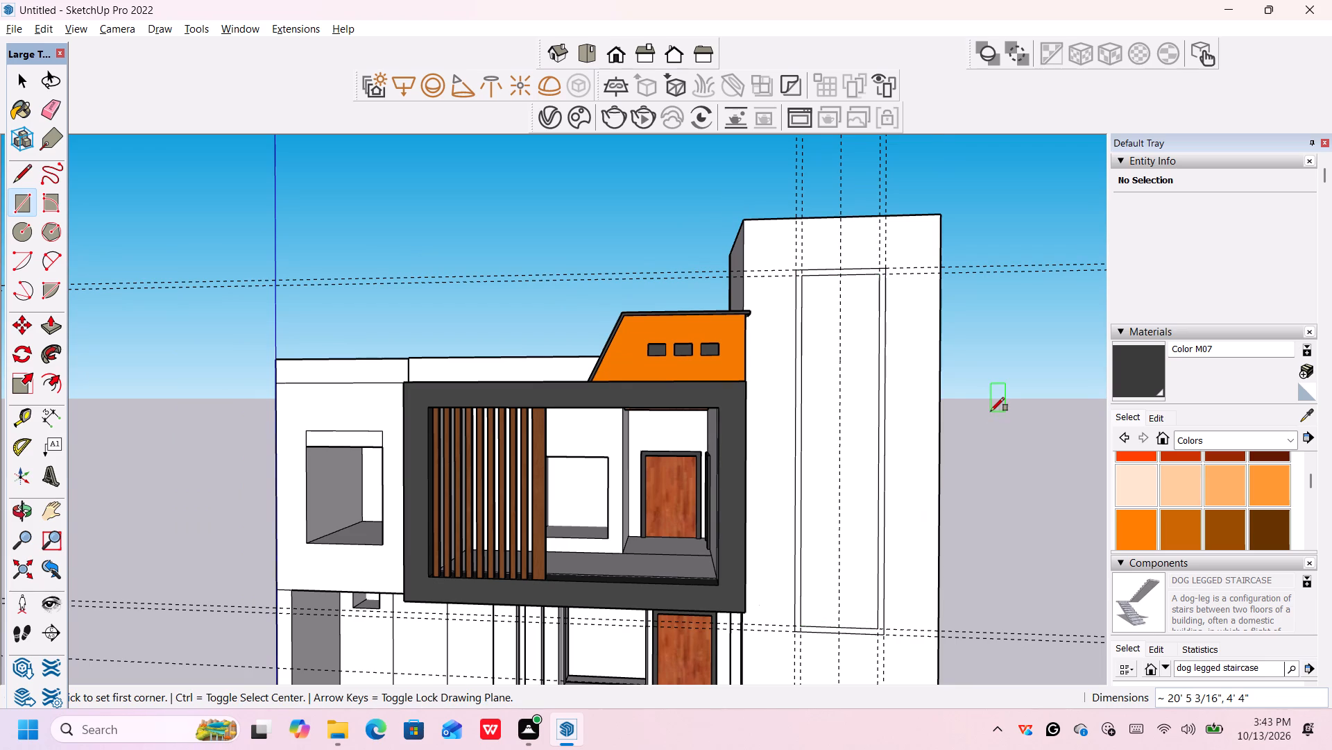
{"action": "scroll", "coordinate": [991, 411], "scroll_direction": "down", "scroll_amount": 2}
{"action": "middle_click_drag", "start_coordinate": [993, 412], "coordinate": [1011, 412]}
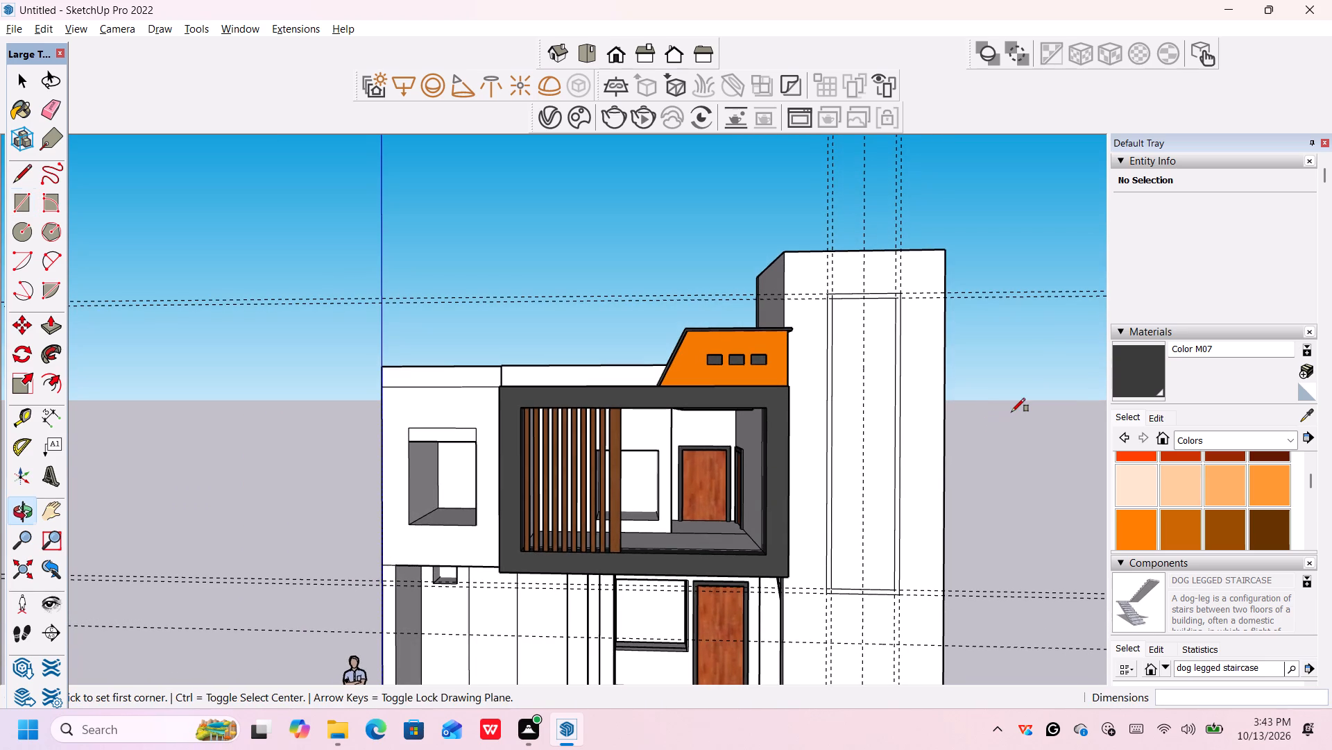
Delete all the vertical guides crossing the tower's front face, including the centre guide.
{"action": "key", "text": "space"}
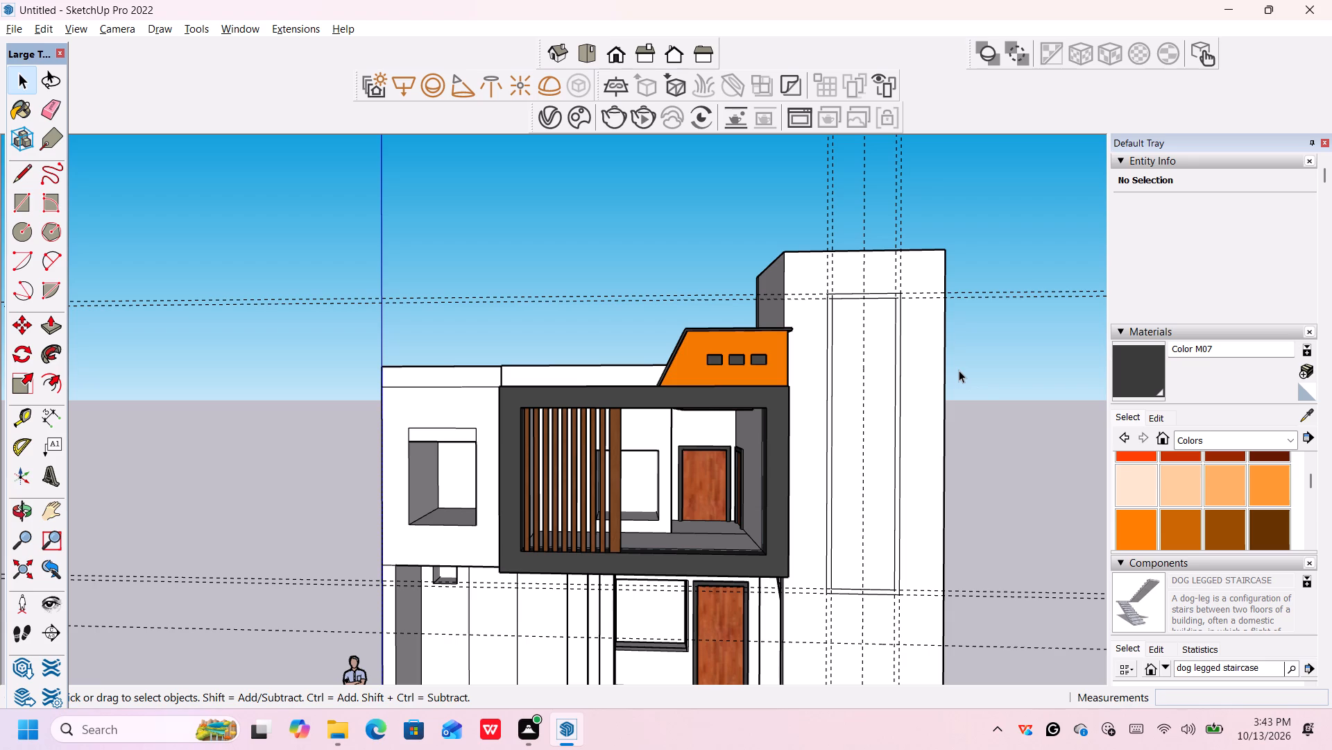
{"action": "scroll", "coordinate": [912, 363], "scroll_direction": "down", "scroll_amount": 1}
{"action": "scroll", "coordinate": [912, 363], "scroll_direction": "up", "scroll_amount": 1}
{"action": "scroll", "coordinate": [916, 362], "scroll_direction": "down", "scroll_amount": 1}
{"action": "middle_click_drag", "start_coordinate": [975, 420], "coordinate": [921, 373]}
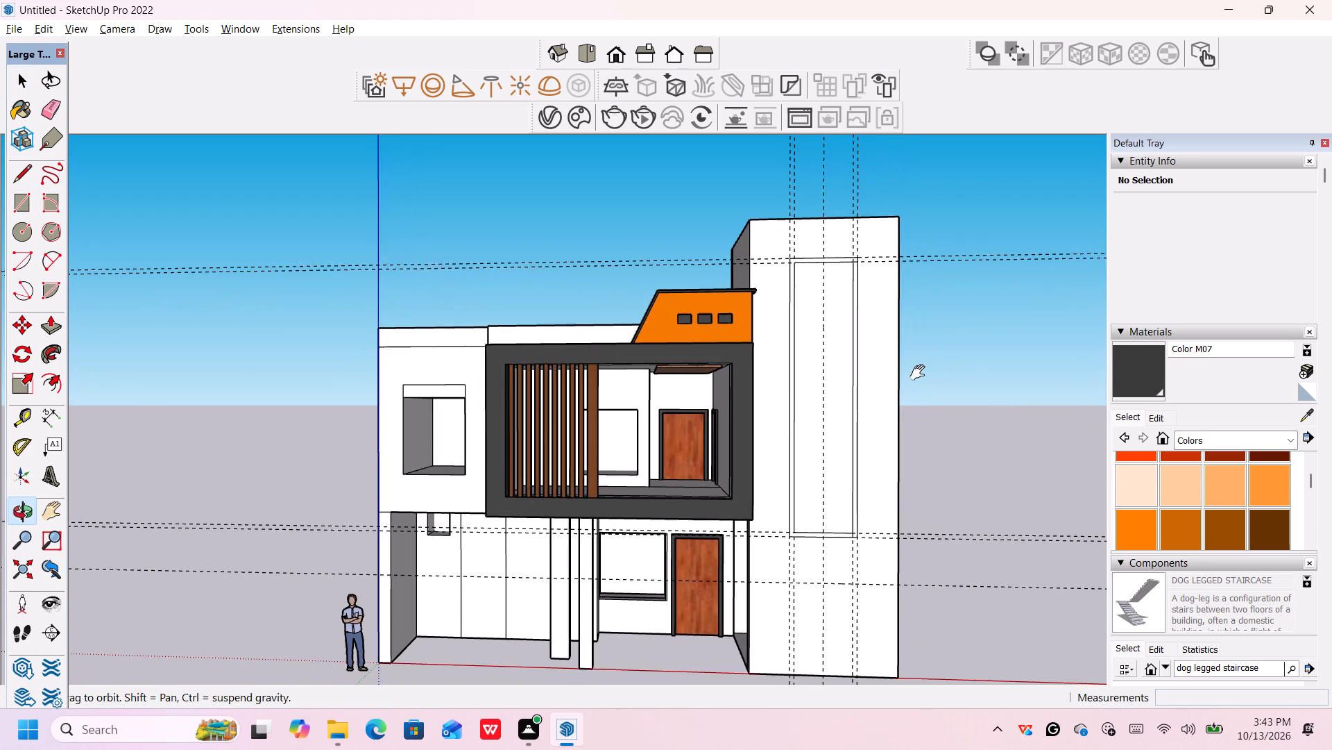
{"action": "middle_click_drag", "start_coordinate": [921, 373], "coordinate": [917, 372]}
{"action": "scroll", "coordinate": [920, 369], "scroll_direction": "down", "scroll_amount": 2}
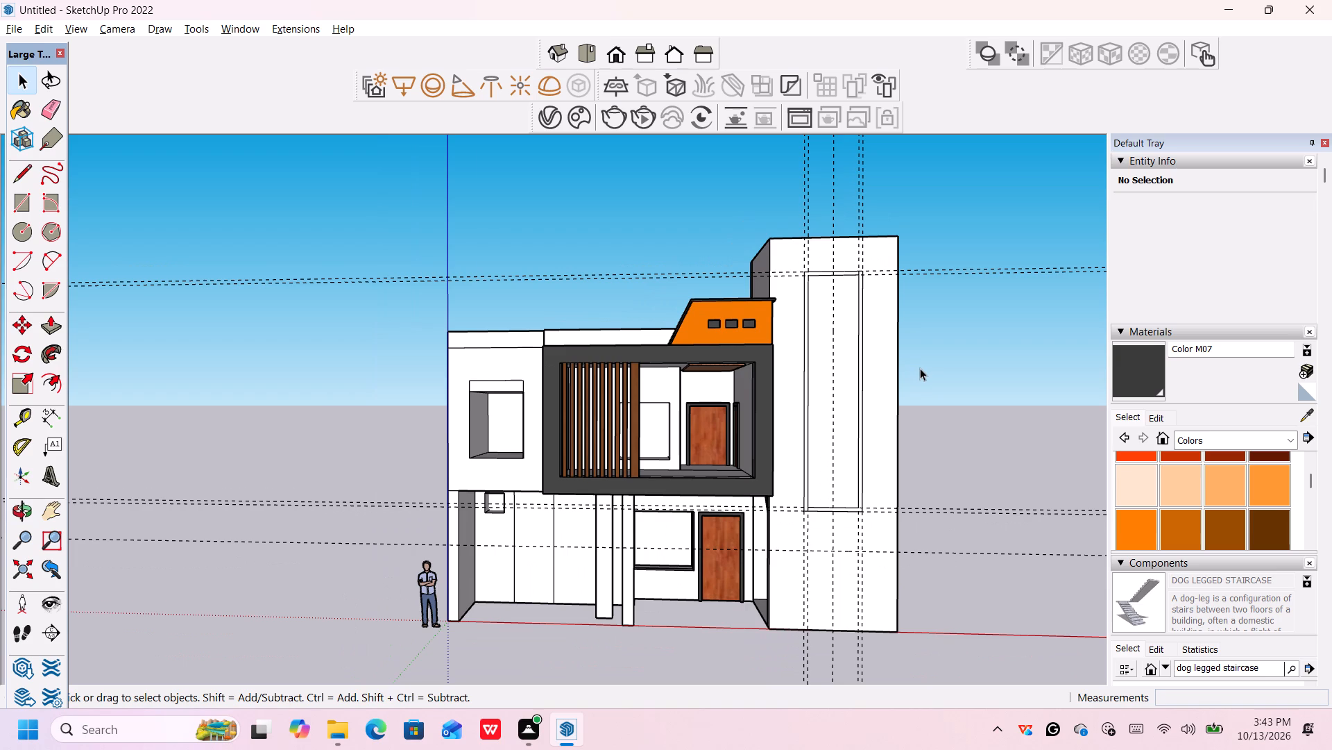
{"action": "scroll", "coordinate": [920, 368], "scroll_direction": "down", "scroll_amount": 1}
{"action": "middle_click_drag", "start_coordinate": [919, 372], "coordinate": [925, 390]}
{"action": "middle_click_drag", "start_coordinate": [924, 383], "coordinate": [918, 384]}
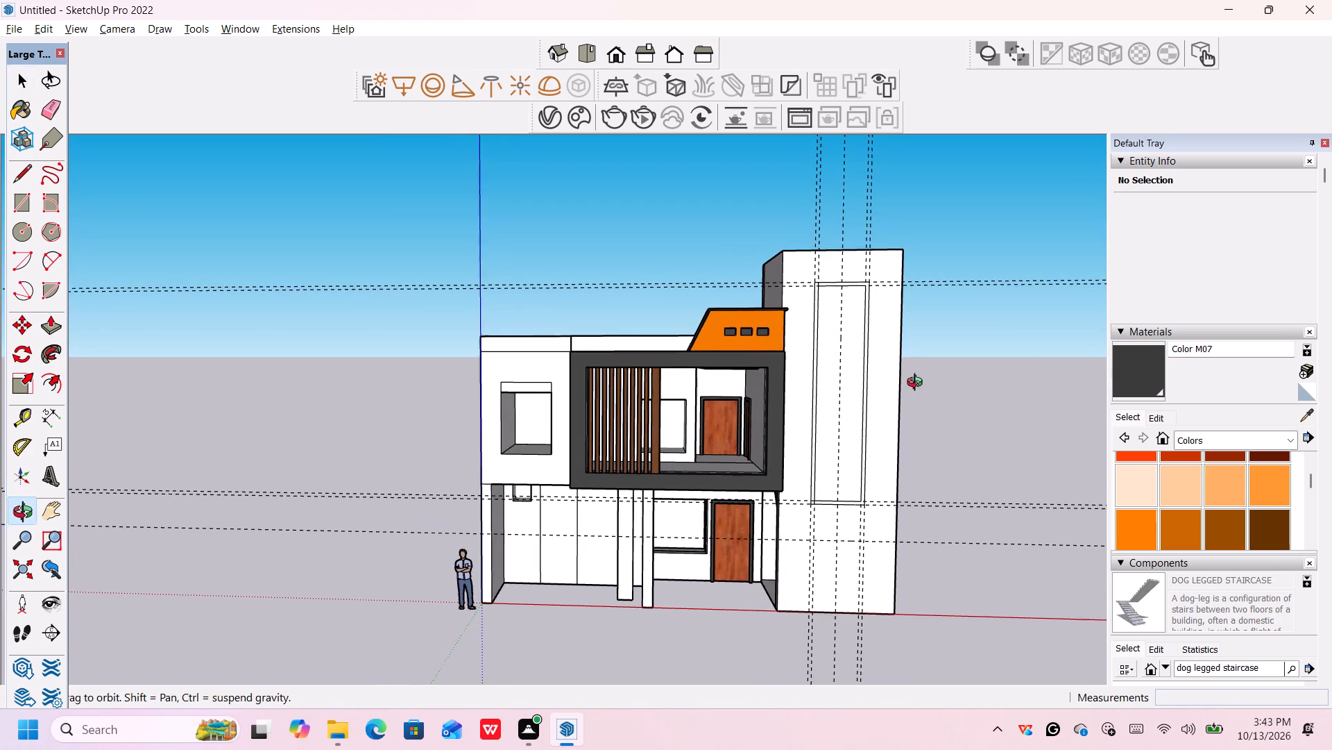
{"action": "middle_click_drag", "start_coordinate": [918, 384], "coordinate": [902, 385]}
{"action": "scroll", "coordinate": [903, 387], "scroll_direction": "up", "scroll_amount": 3}
{"action": "middle_click_drag", "start_coordinate": [908, 395], "coordinate": [928, 419]}
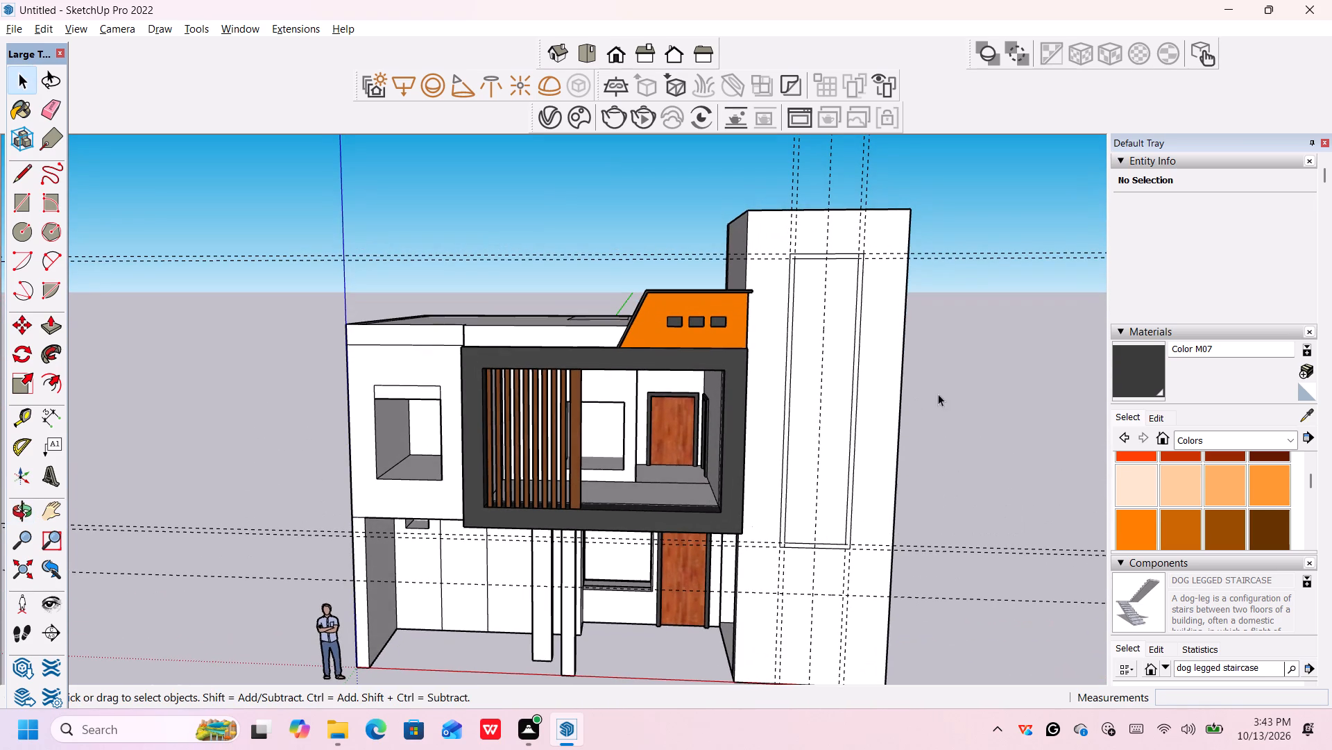
{"action": "left_click_drag", "start_coordinate": [894, 157], "coordinate": [740, 183]}
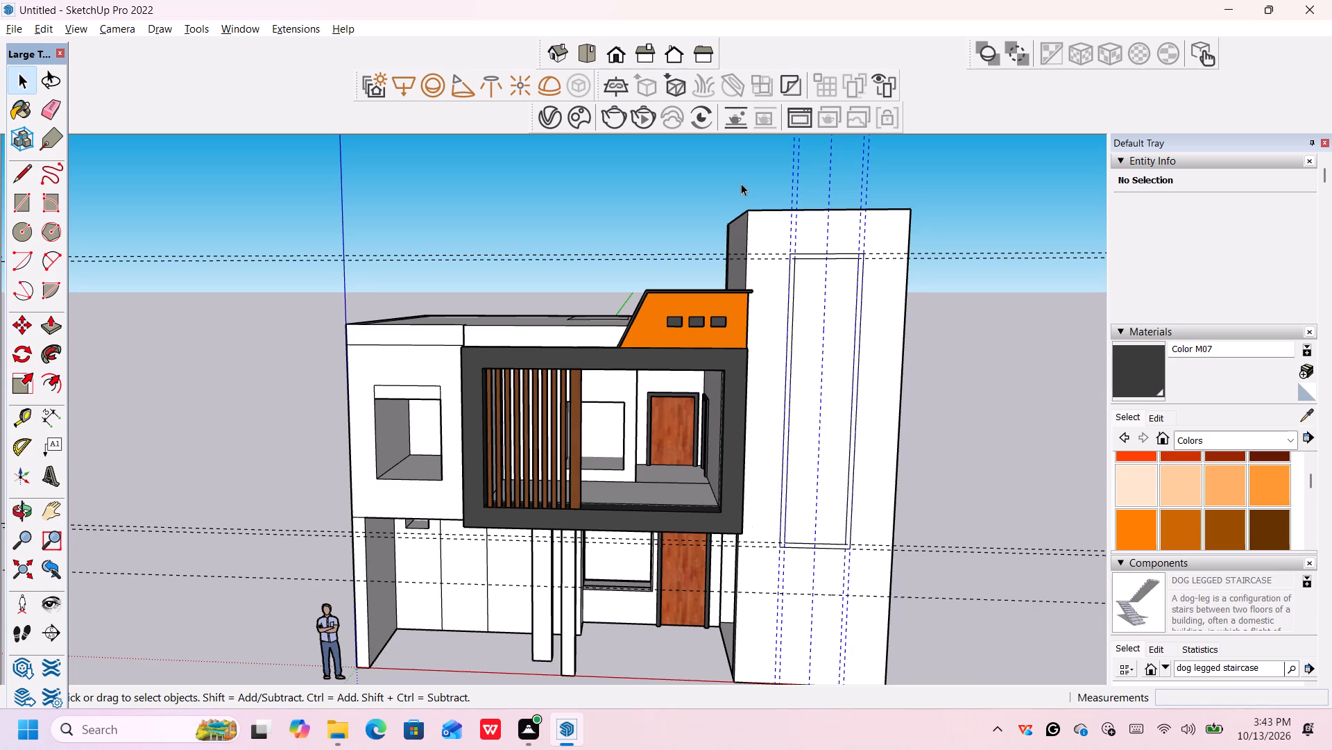
{"action": "key", "text": "Delete"}
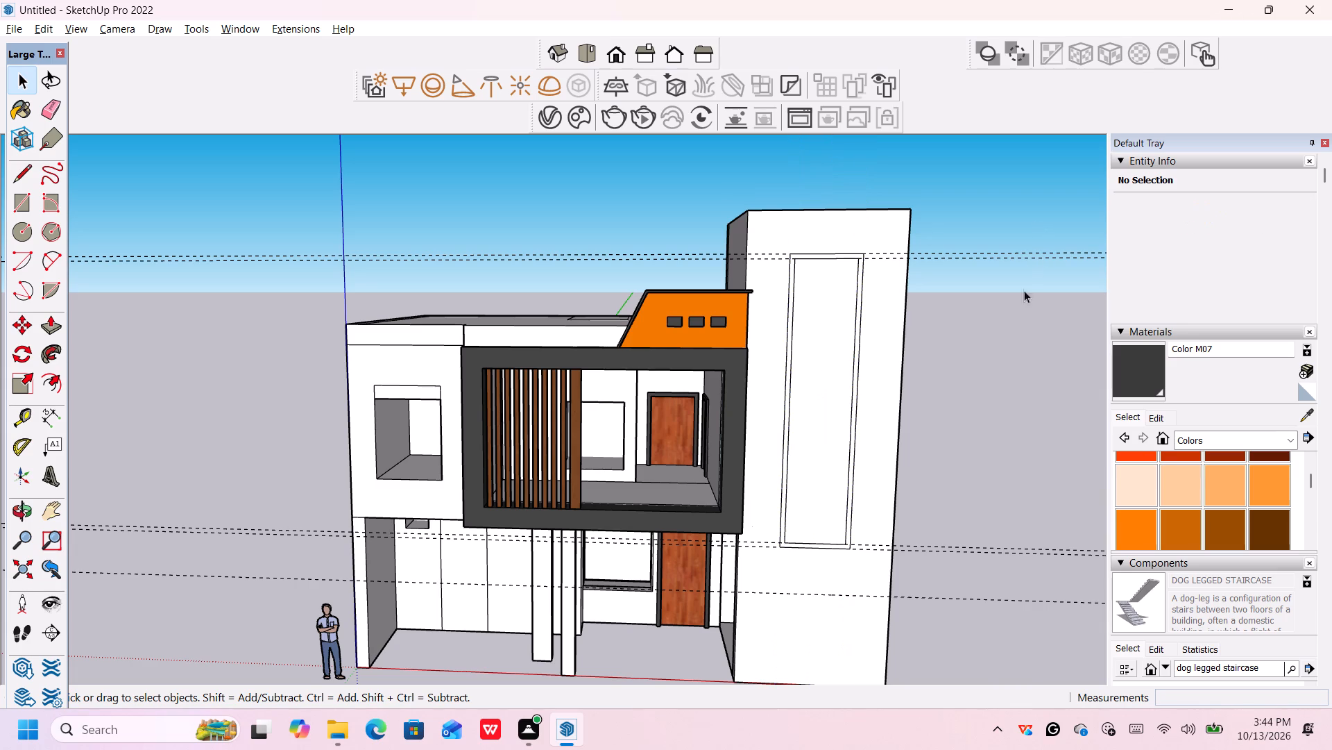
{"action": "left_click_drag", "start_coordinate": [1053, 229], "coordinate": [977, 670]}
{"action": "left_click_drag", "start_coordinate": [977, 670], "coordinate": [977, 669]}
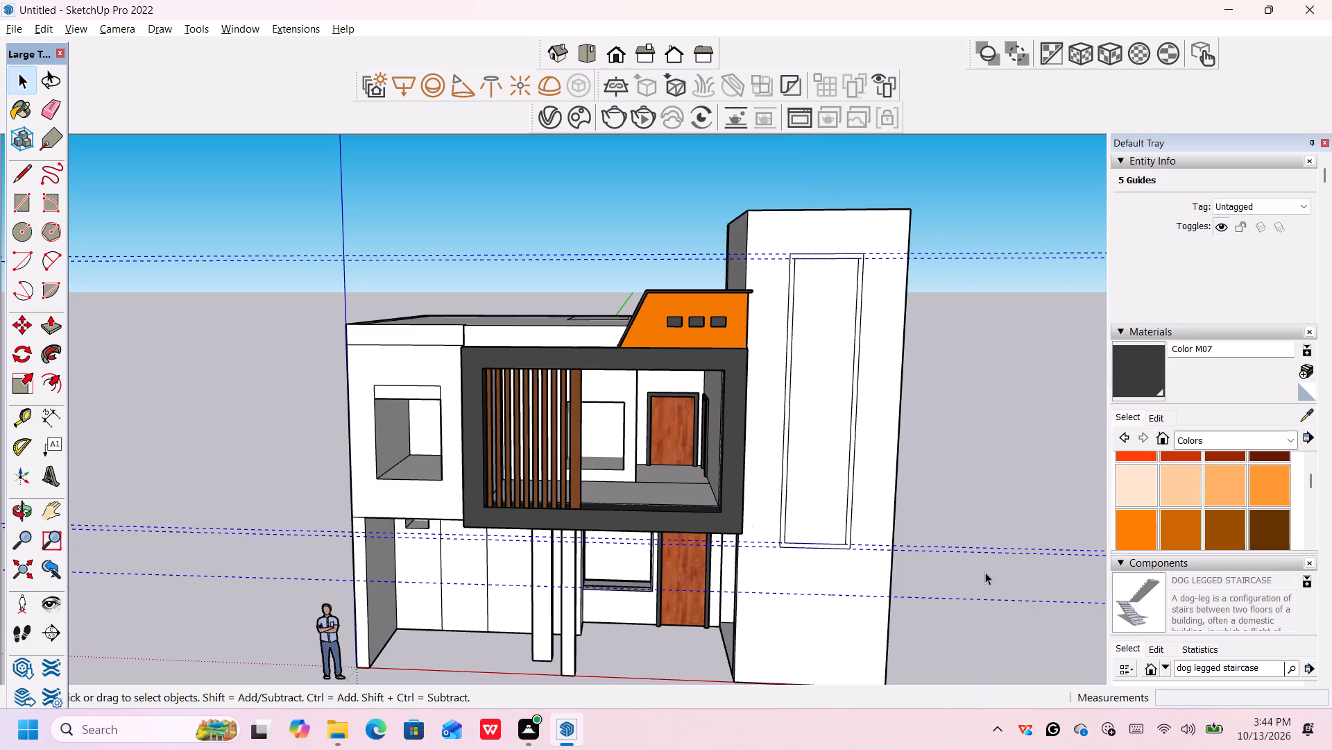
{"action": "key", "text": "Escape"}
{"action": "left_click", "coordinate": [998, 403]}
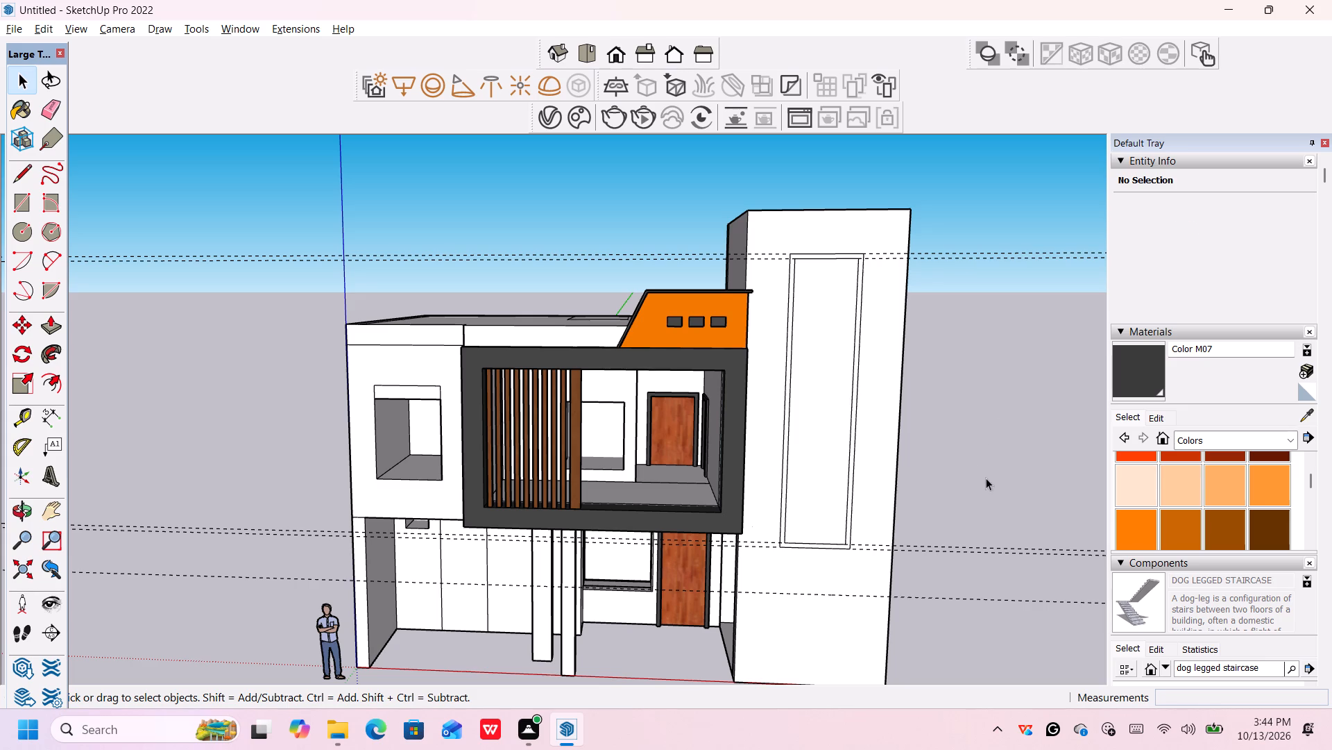
Draw an 11' horizontal line across the full width of the tower's front face along the lowest horizontal guide.
{"action": "scroll", "coordinate": [1002, 502], "scroll_direction": "down", "scroll_amount": 1}
{"action": "scroll", "coordinate": [977, 599], "scroll_direction": "up", "scroll_amount": 4}
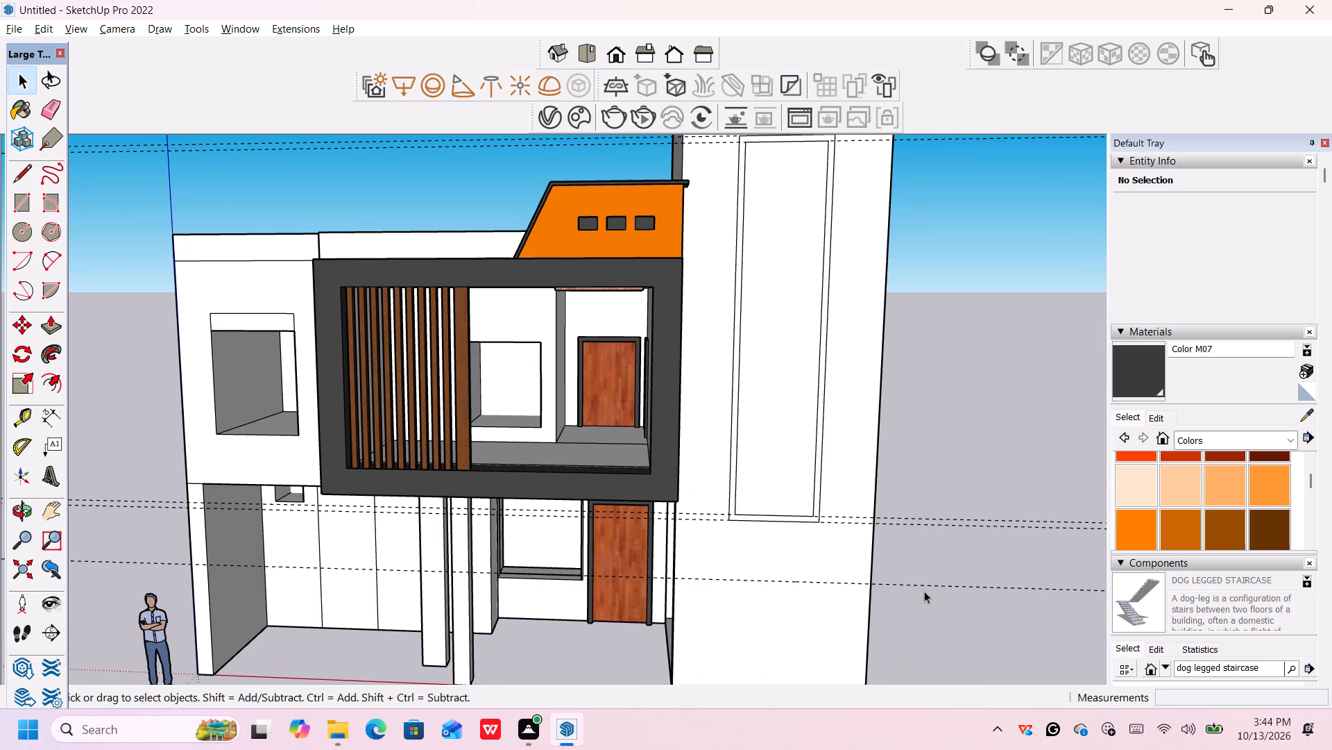
{"action": "scroll", "coordinate": [924, 590], "scroll_direction": "down", "scroll_amount": 2}
{"action": "scroll", "coordinate": [924, 595], "scroll_direction": "up", "scroll_amount": 1}
{"action": "middle_click_drag", "start_coordinate": [925, 600], "coordinate": [953, 560]}
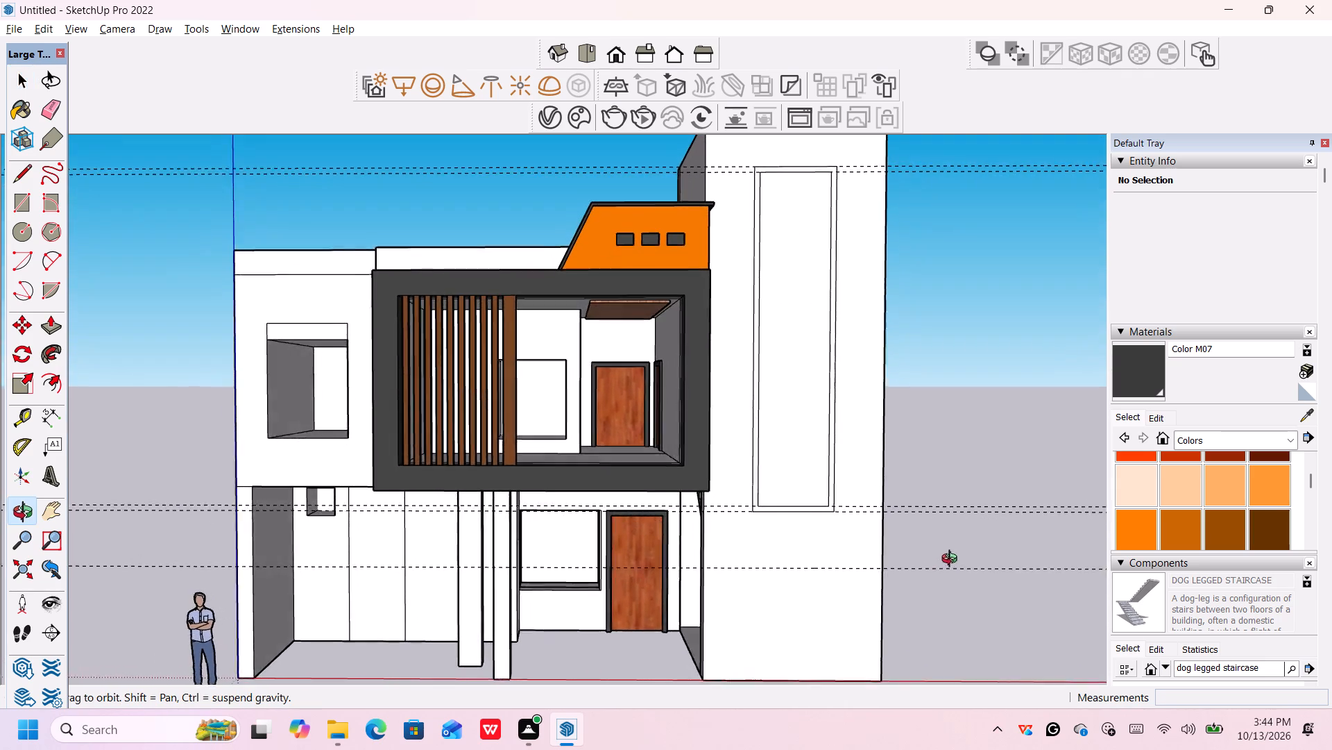
{"action": "middle_click_drag", "start_coordinate": [953, 560], "coordinate": [965, 538]}
{"action": "middle_click_drag", "start_coordinate": [930, 572], "coordinate": [906, 589]}
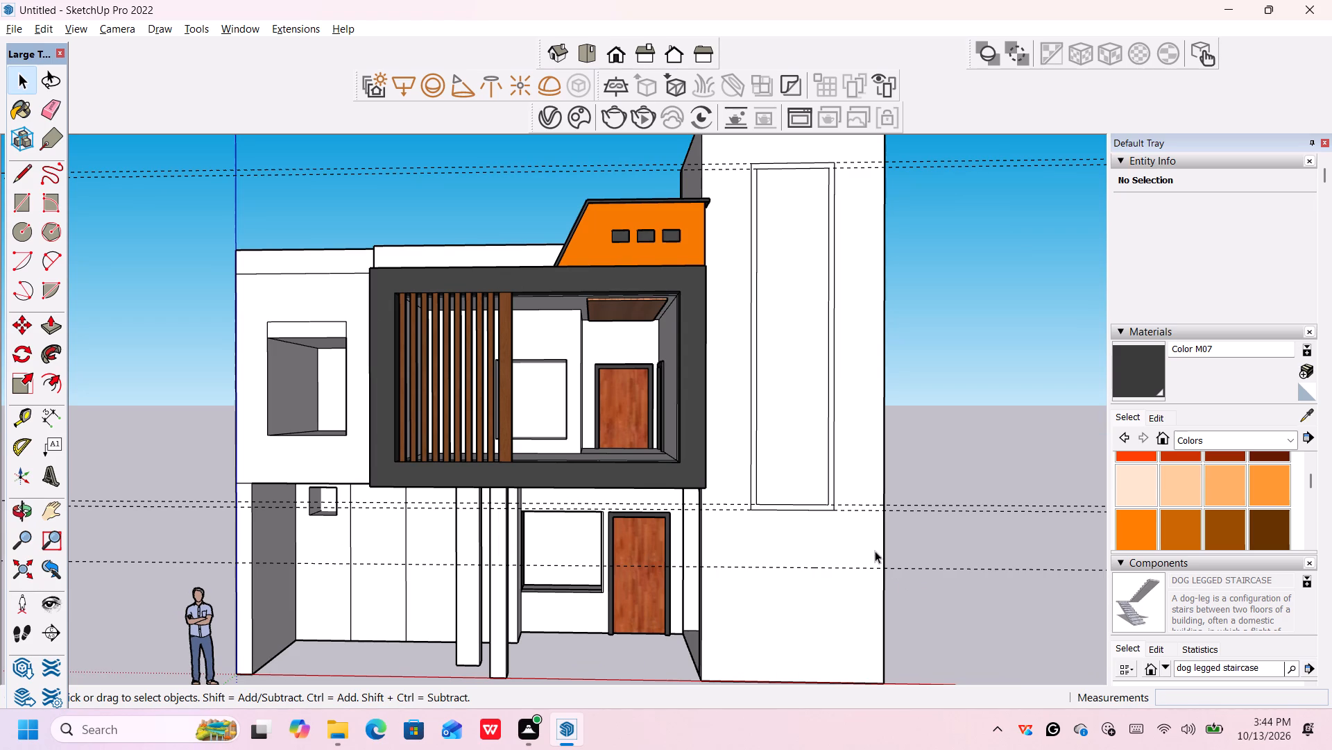
{"action": "middle_click_drag", "start_coordinate": [922, 535], "coordinate": [925, 546]}
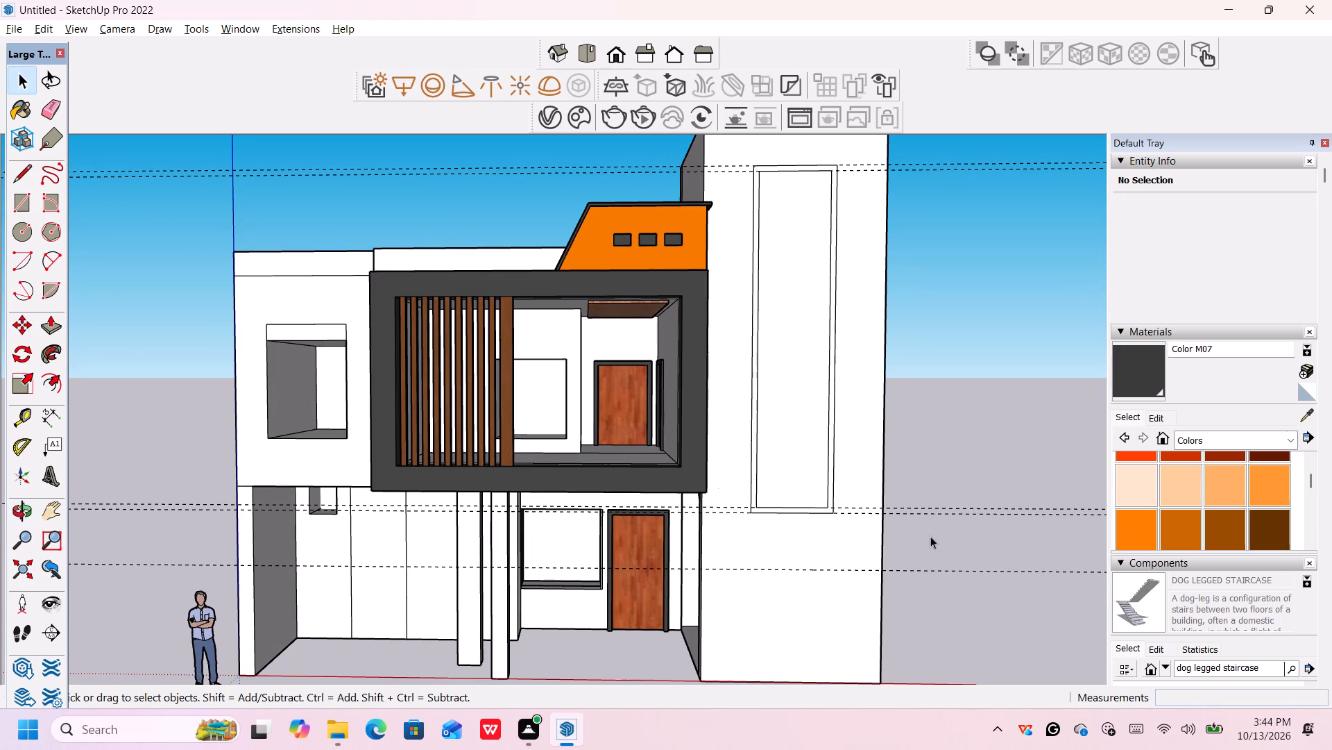
{"action": "scroll", "coordinate": [929, 539], "scroll_direction": "up", "scroll_amount": 1}
{"action": "scroll", "coordinate": [929, 537], "scroll_direction": "down", "scroll_amount": 5}
{"action": "middle_click_drag", "start_coordinate": [948, 481], "coordinate": [948, 482]}
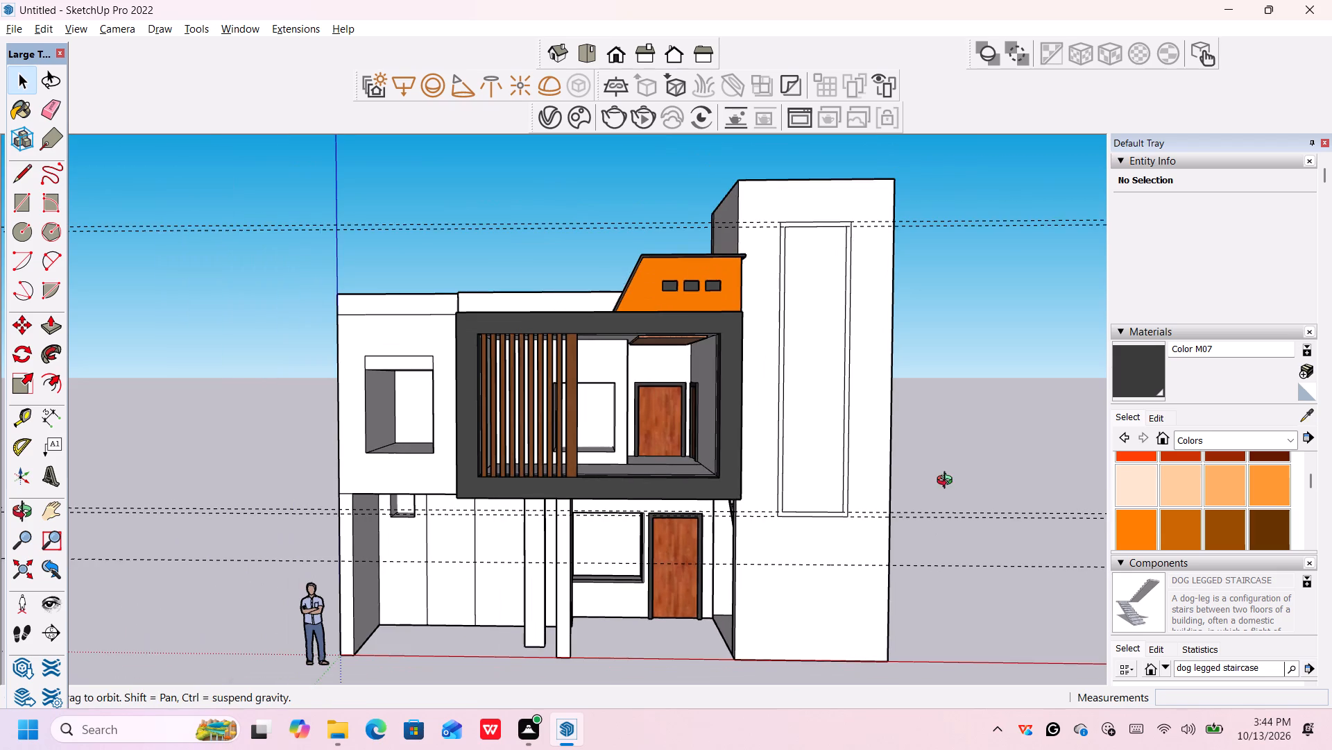
{"action": "middle_click_drag", "start_coordinate": [948, 482], "coordinate": [953, 500]}
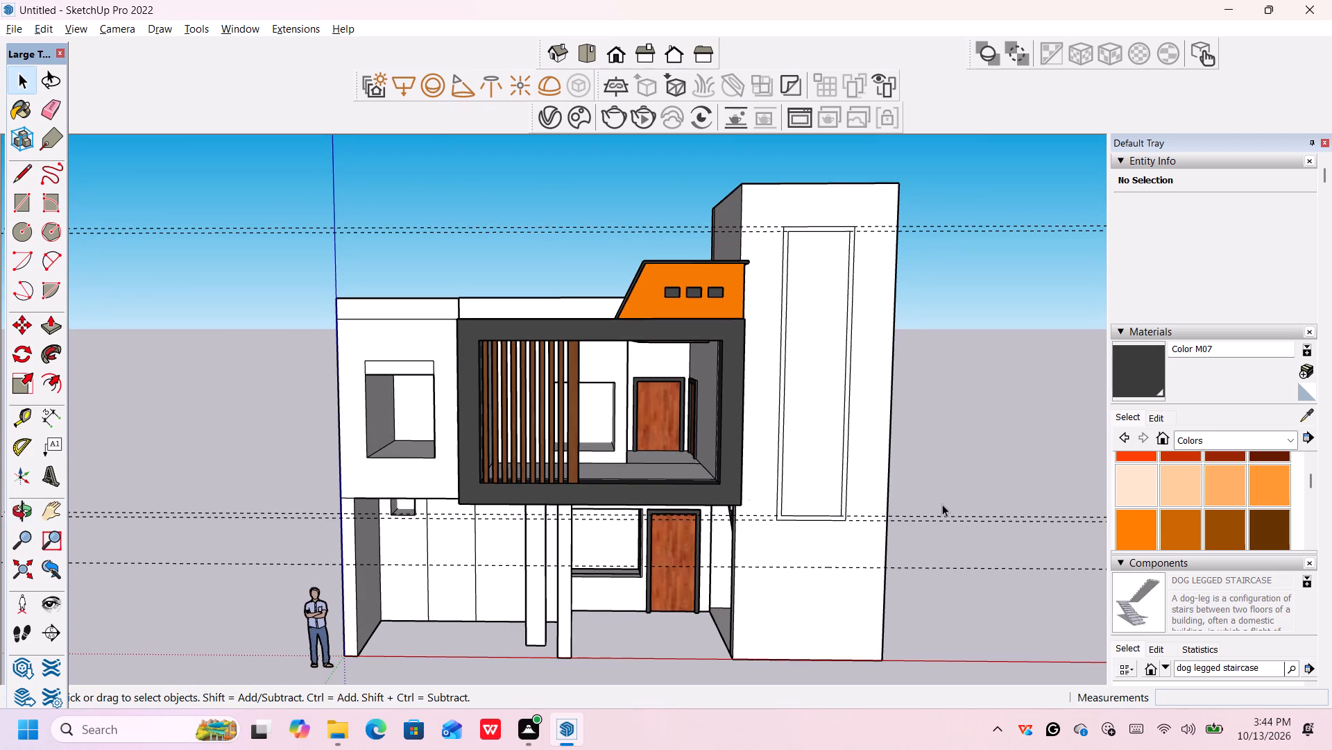
{"action": "key", "text": "l"}
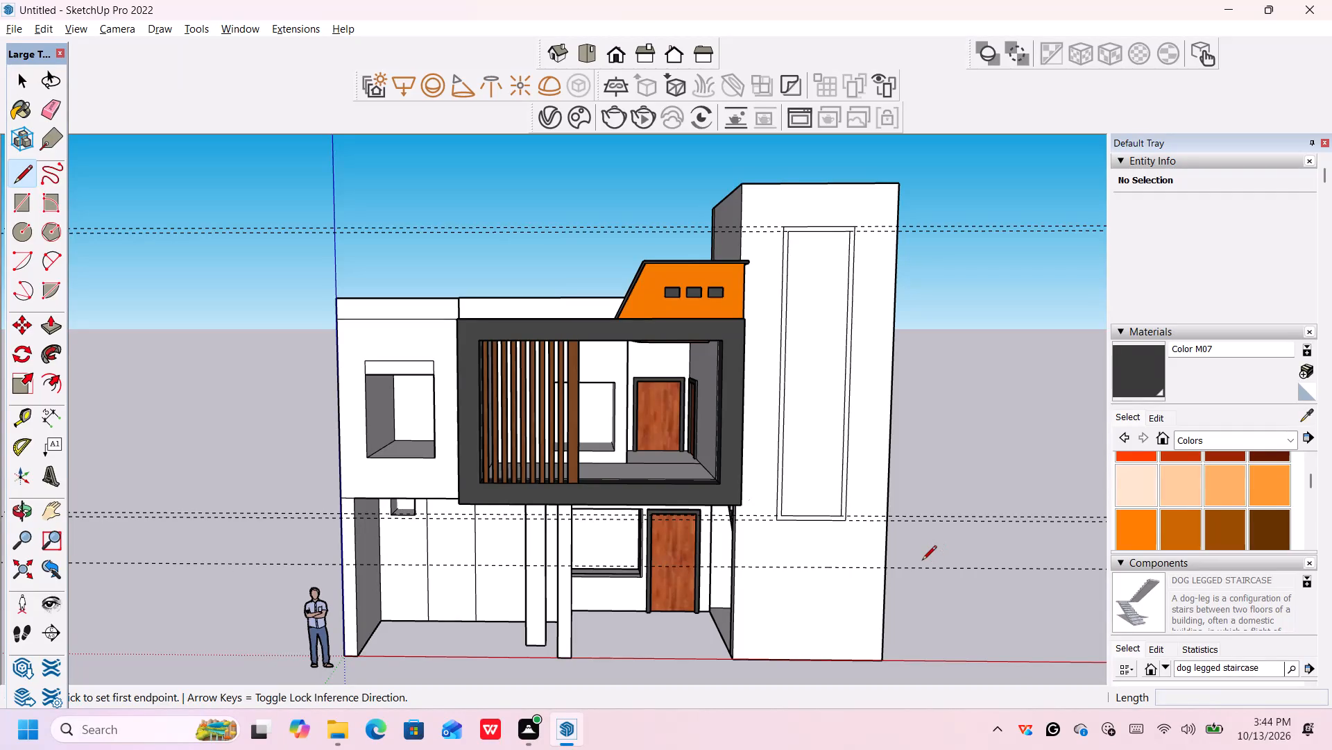
{"action": "left_click", "coordinate": [882, 572]}
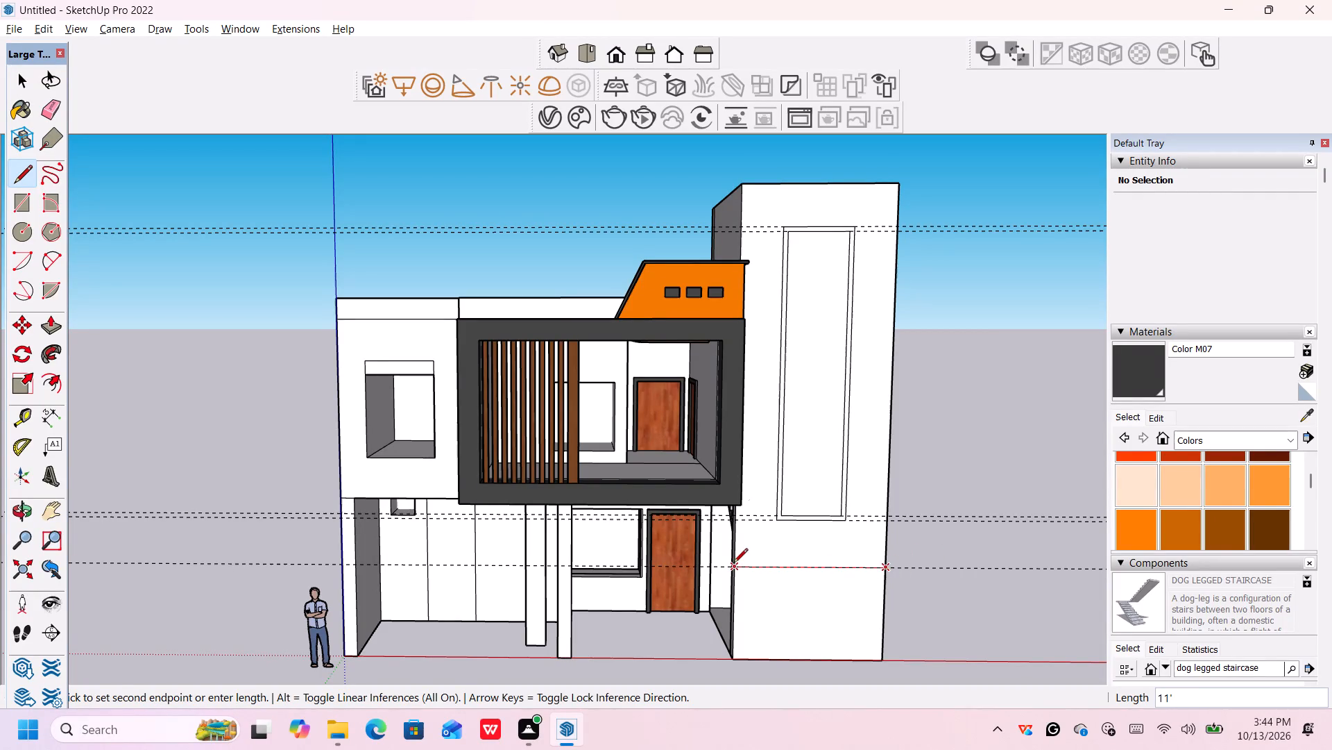
{"action": "left_click", "coordinate": [733, 569]}
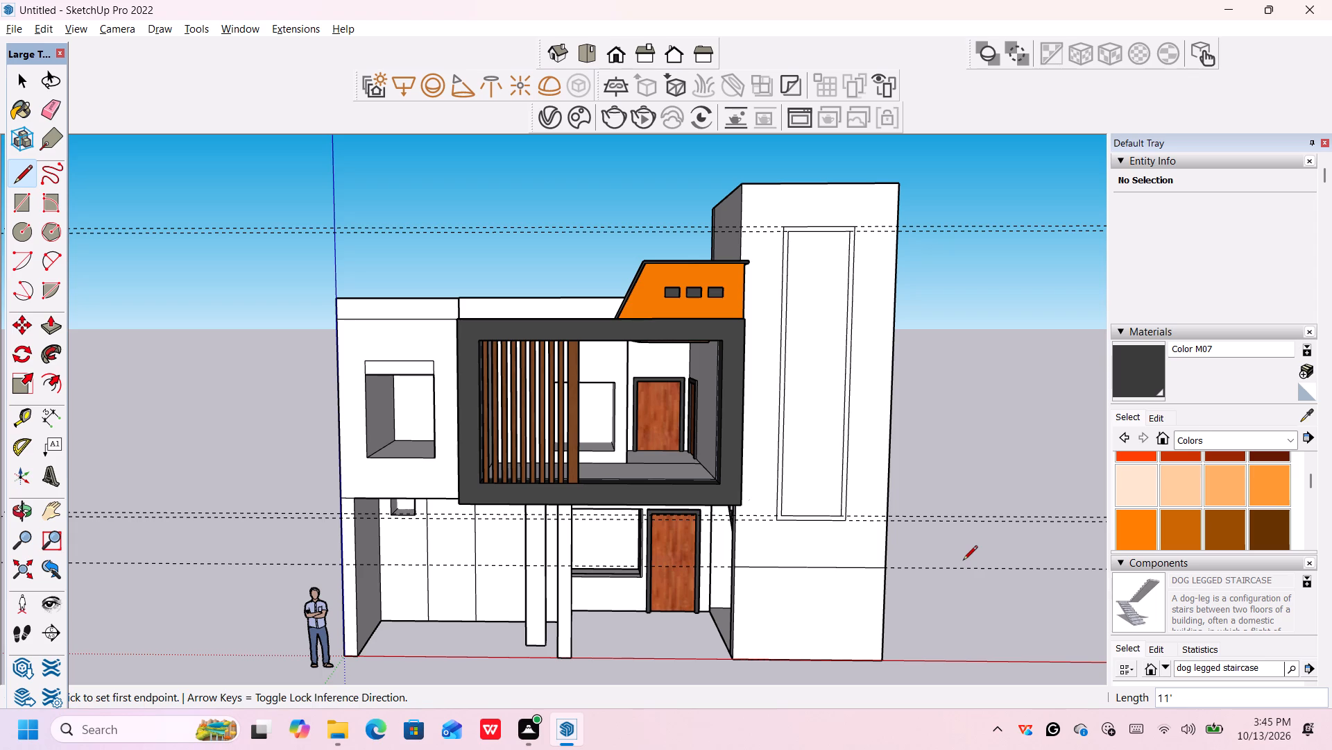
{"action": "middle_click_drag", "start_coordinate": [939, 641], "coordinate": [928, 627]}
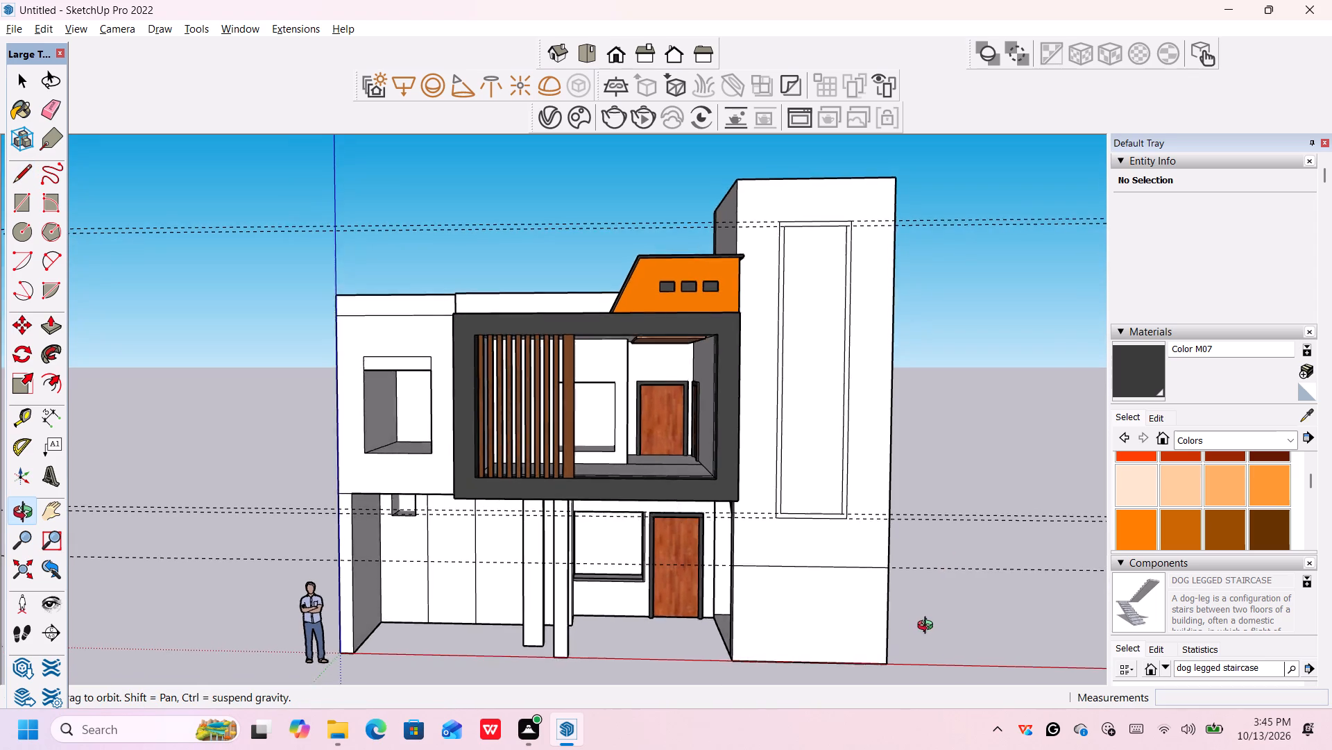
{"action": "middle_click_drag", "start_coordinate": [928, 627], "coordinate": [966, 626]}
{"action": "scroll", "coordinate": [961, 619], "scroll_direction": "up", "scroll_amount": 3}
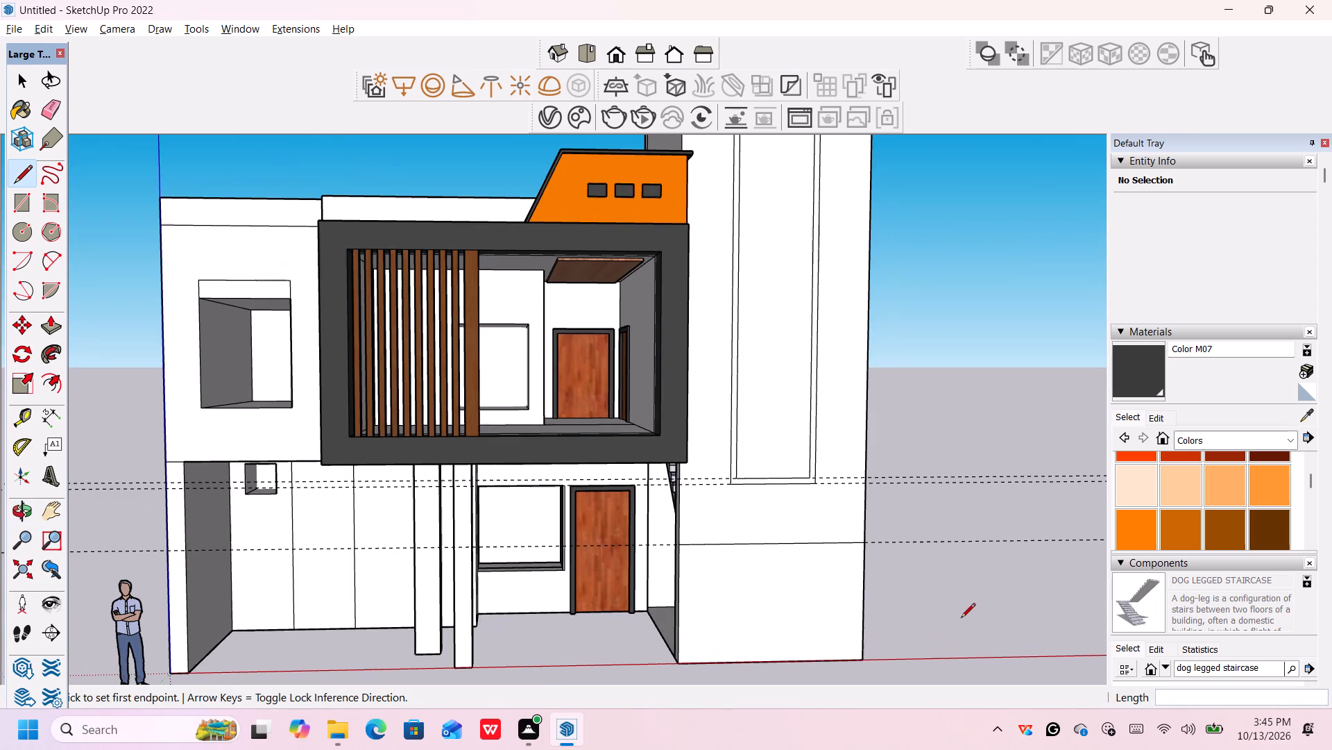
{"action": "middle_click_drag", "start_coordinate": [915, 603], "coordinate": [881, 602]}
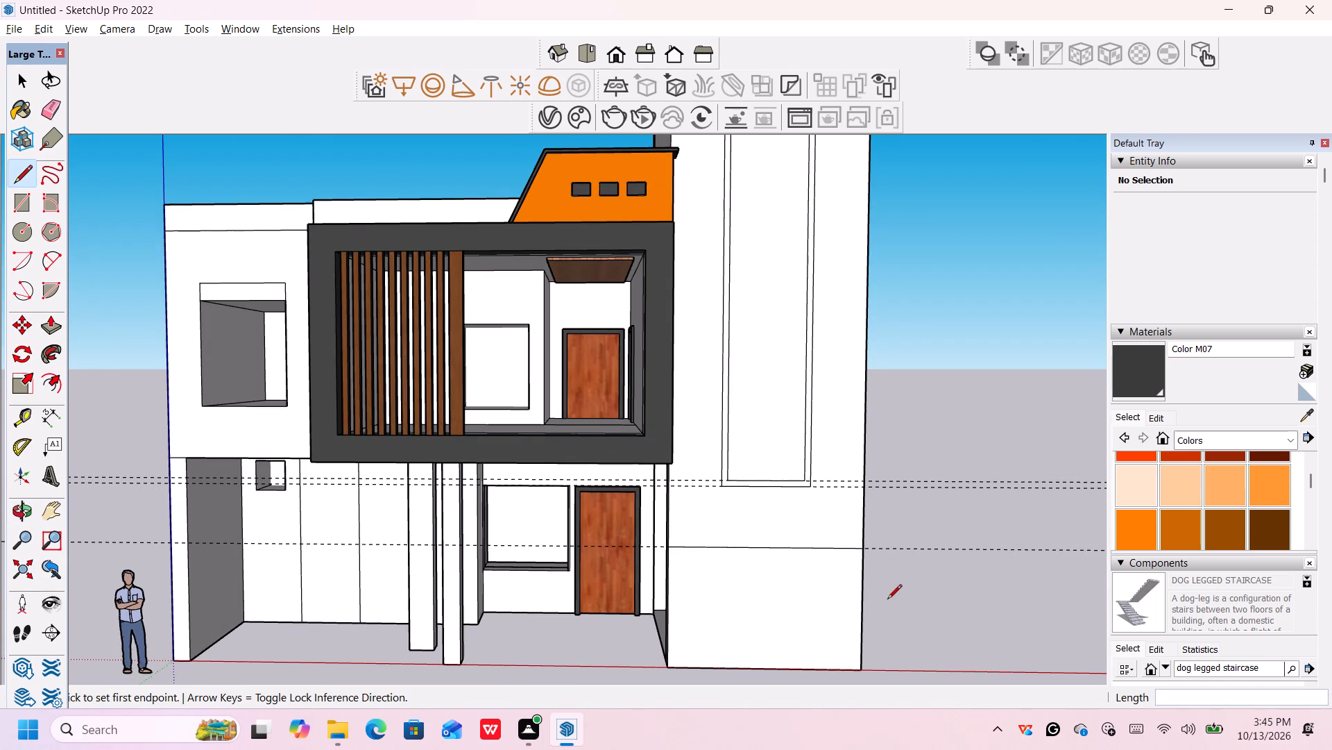
Push the stair tower's lower front face, below the horizontal dividing line, back 1' through the wall thickness.
{"action": "key", "text": "space"}
{"action": "scroll", "coordinate": [891, 583], "scroll_direction": "down", "scroll_amount": 3}
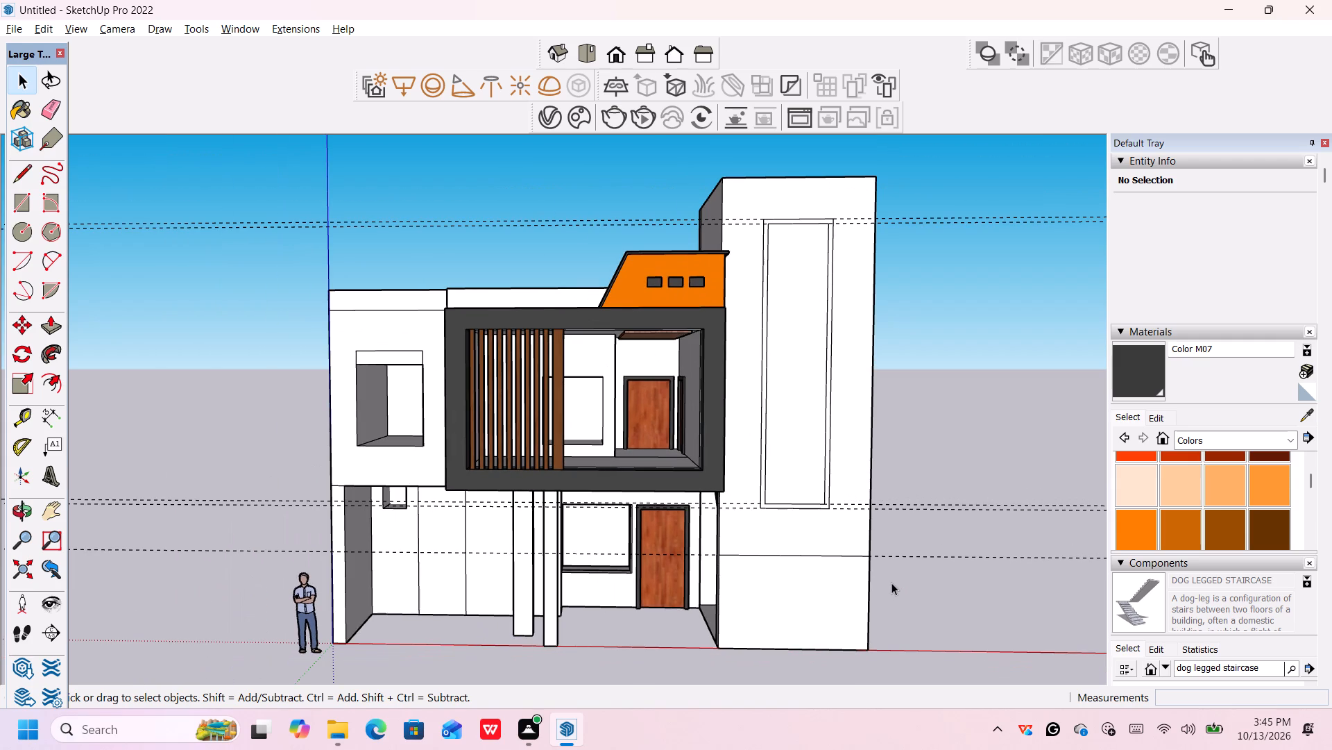
{"action": "scroll", "coordinate": [864, 581], "scroll_direction": "up", "scroll_amount": 4}
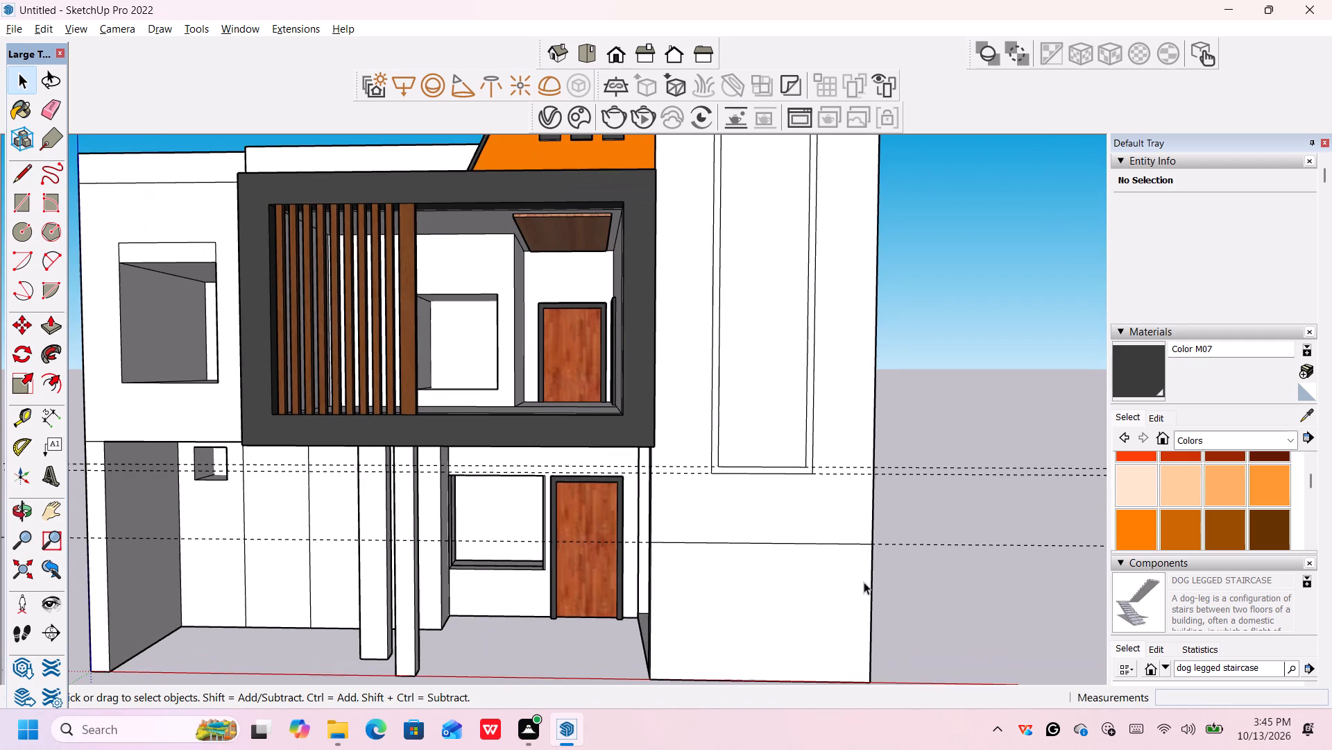
{"action": "scroll", "coordinate": [884, 559], "scroll_direction": "down", "scroll_amount": 2}
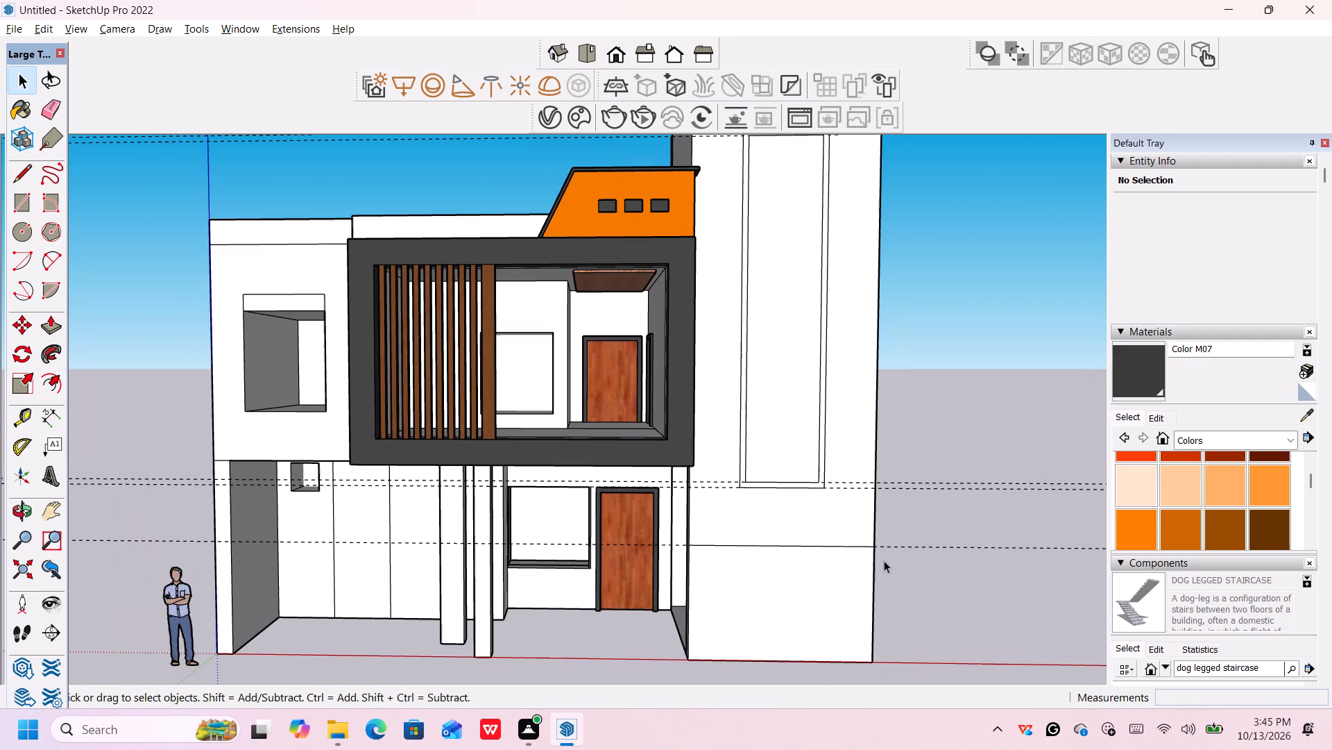
{"action": "key", "text": "p"}
{"action": "left_click", "coordinate": [789, 600]}
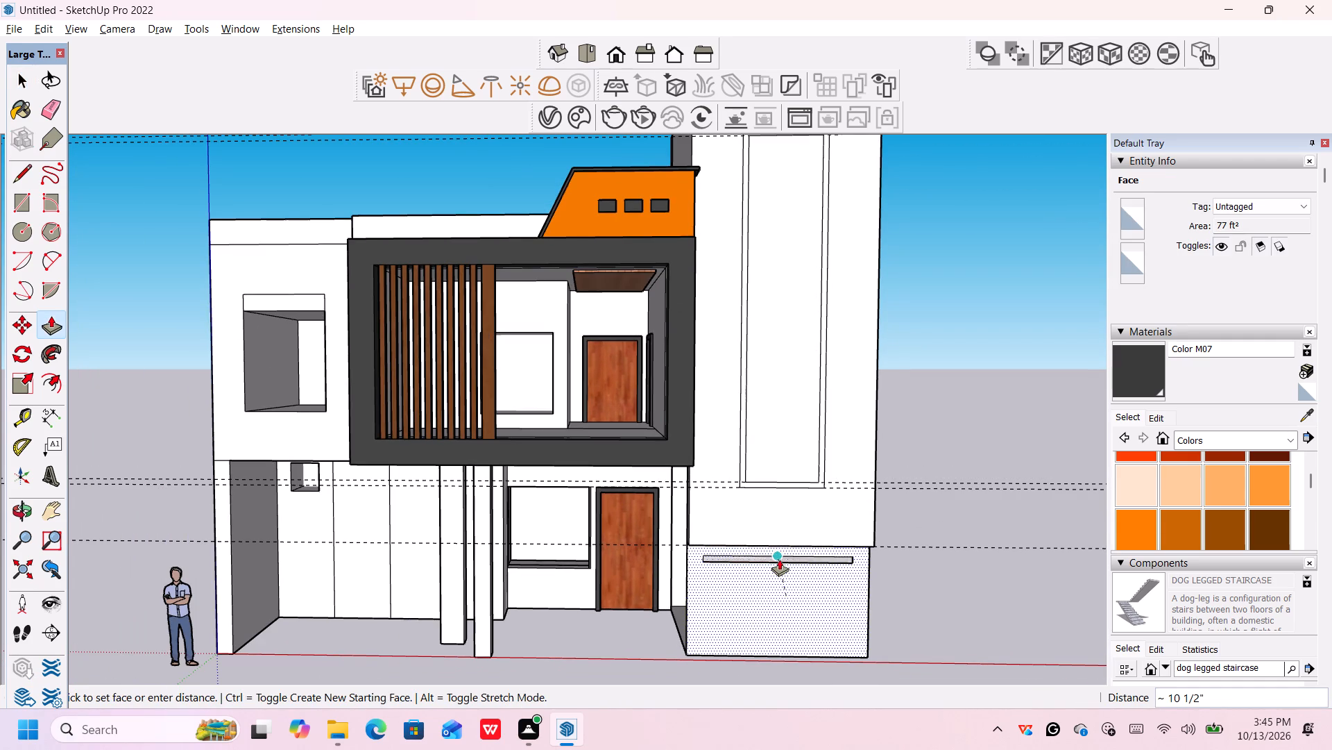
{"action": "scroll", "coordinate": [777, 558], "scroll_direction": "down", "scroll_amount": 6}
{"action": "middle_click_drag", "start_coordinate": [862, 315], "coordinate": [860, 326]}
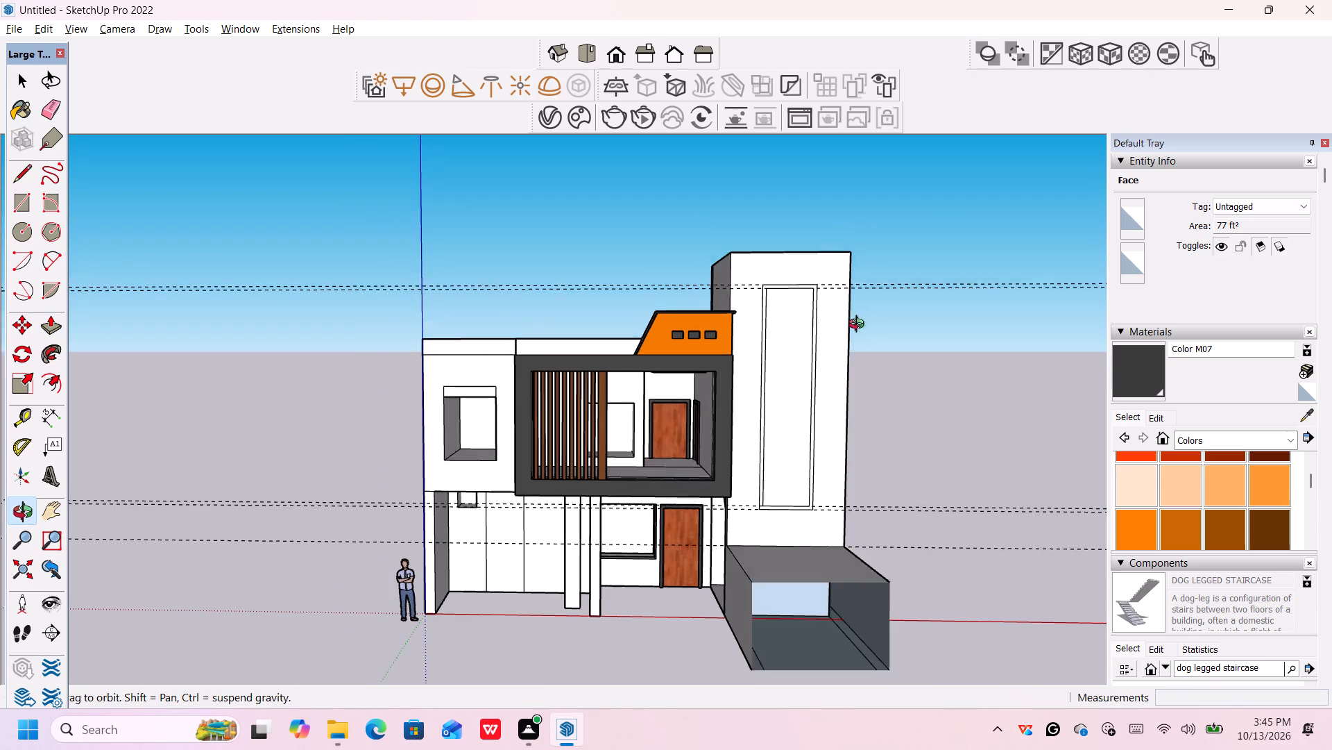
{"action": "middle_click_drag", "start_coordinate": [860, 326], "coordinate": [840, 551]}
{"action": "scroll", "coordinate": [809, 337], "scroll_direction": "up", "scroll_amount": 3}
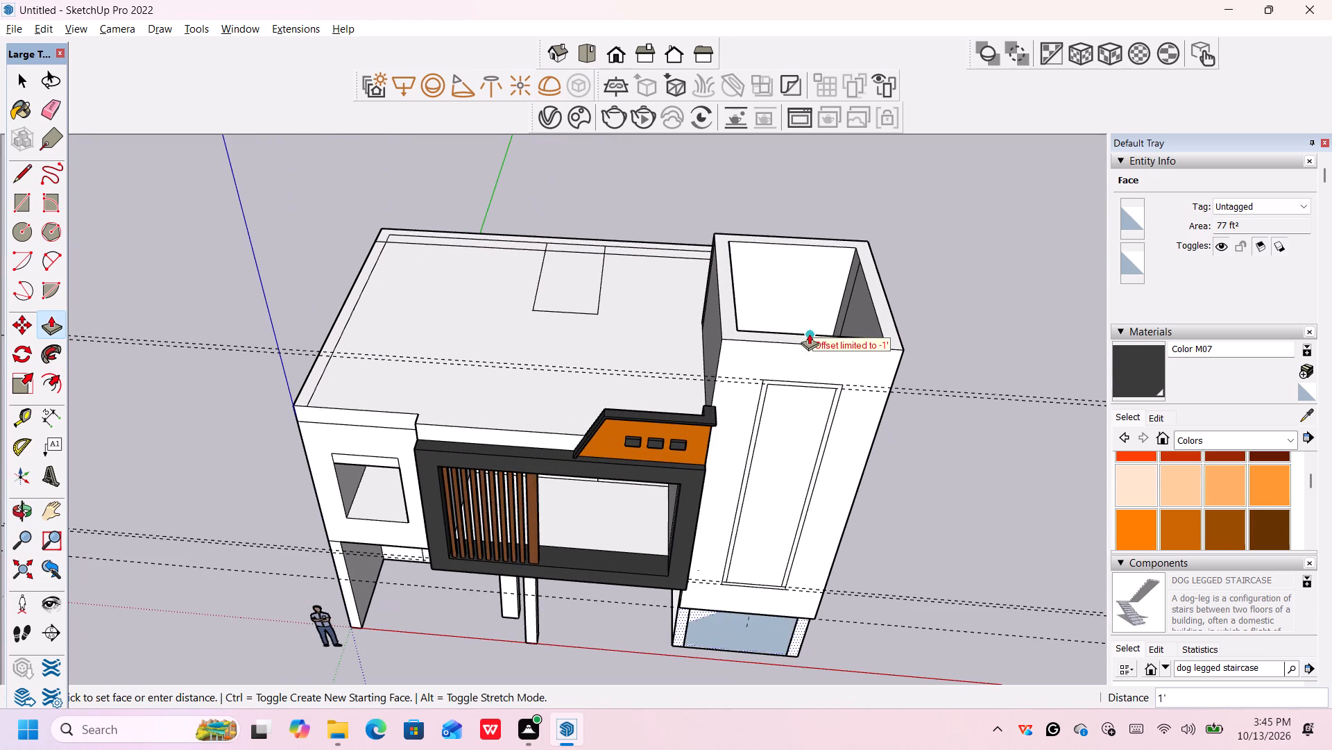
{"action": "left_click", "coordinate": [809, 333]}
Delete the leftover back face closing the new opening at the base of the stair tower.
{"action": "scroll", "coordinate": [948, 631], "scroll_direction": "down", "scroll_amount": 3}
{"action": "middle_click_drag", "start_coordinate": [943, 640], "coordinate": [939, 583]}
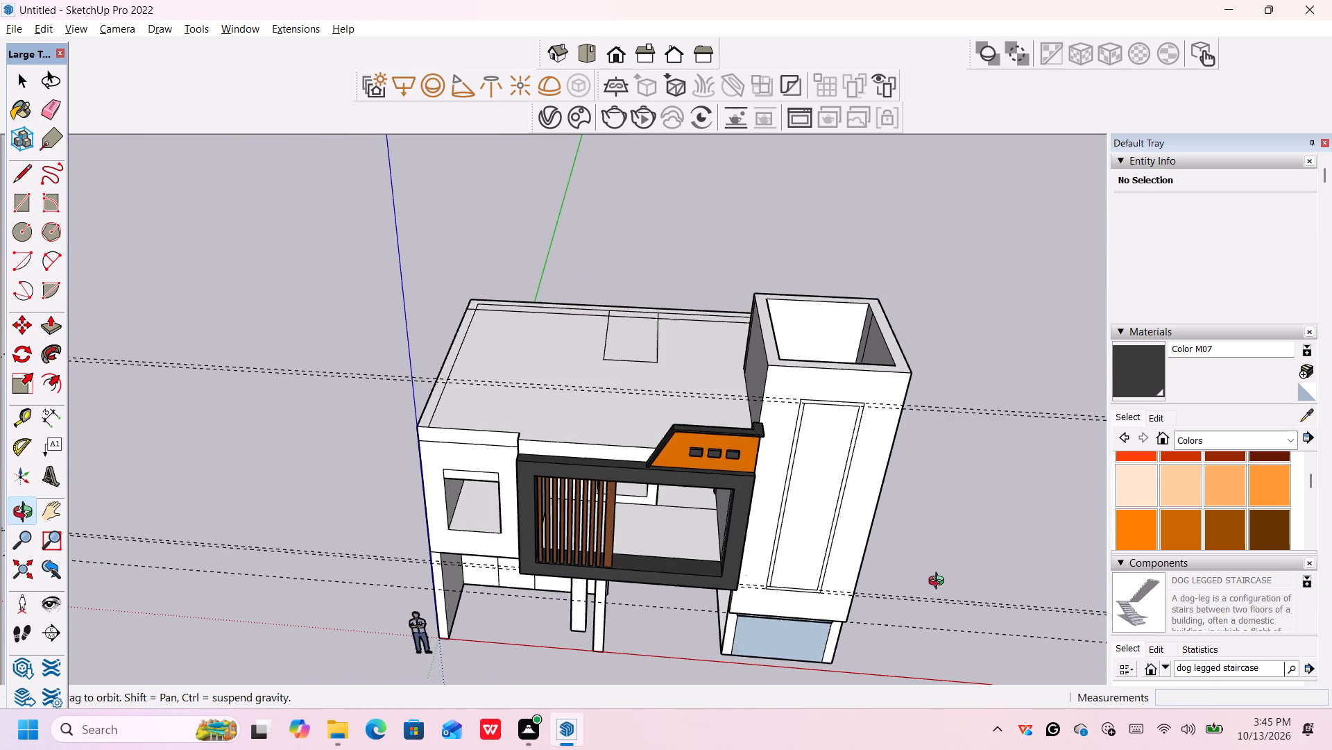
{"action": "middle_click_drag", "start_coordinate": [939, 583], "coordinate": [937, 581]}
{"action": "key", "text": "space"}
{"action": "scroll", "coordinate": [799, 649], "scroll_direction": "up", "scroll_amount": 6}
{"action": "left_click", "coordinate": [798, 645]}
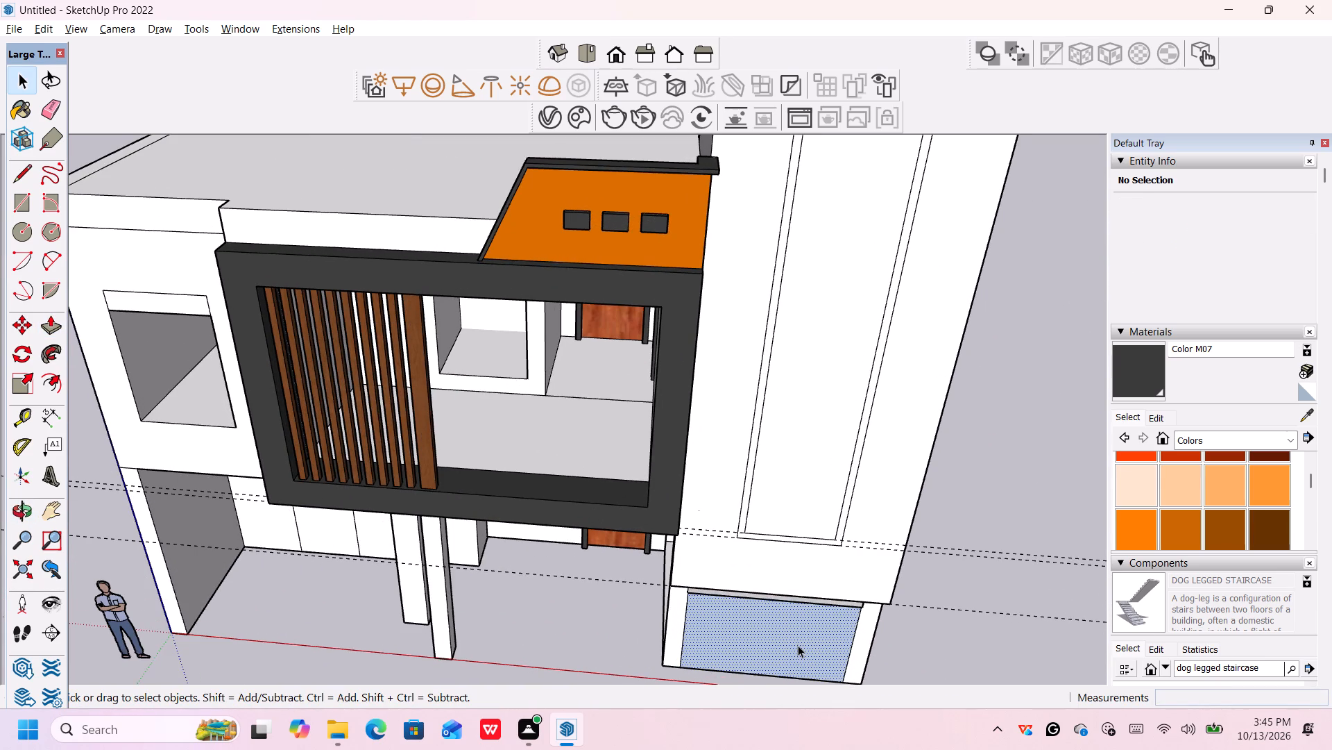
{"action": "key", "text": "Delete"}
Pull the underside of the tower's front wall above the ground-floor opening down about 1' 1 9/16".
{"action": "middle_click_drag", "start_coordinate": [809, 647], "coordinate": [887, 517]}
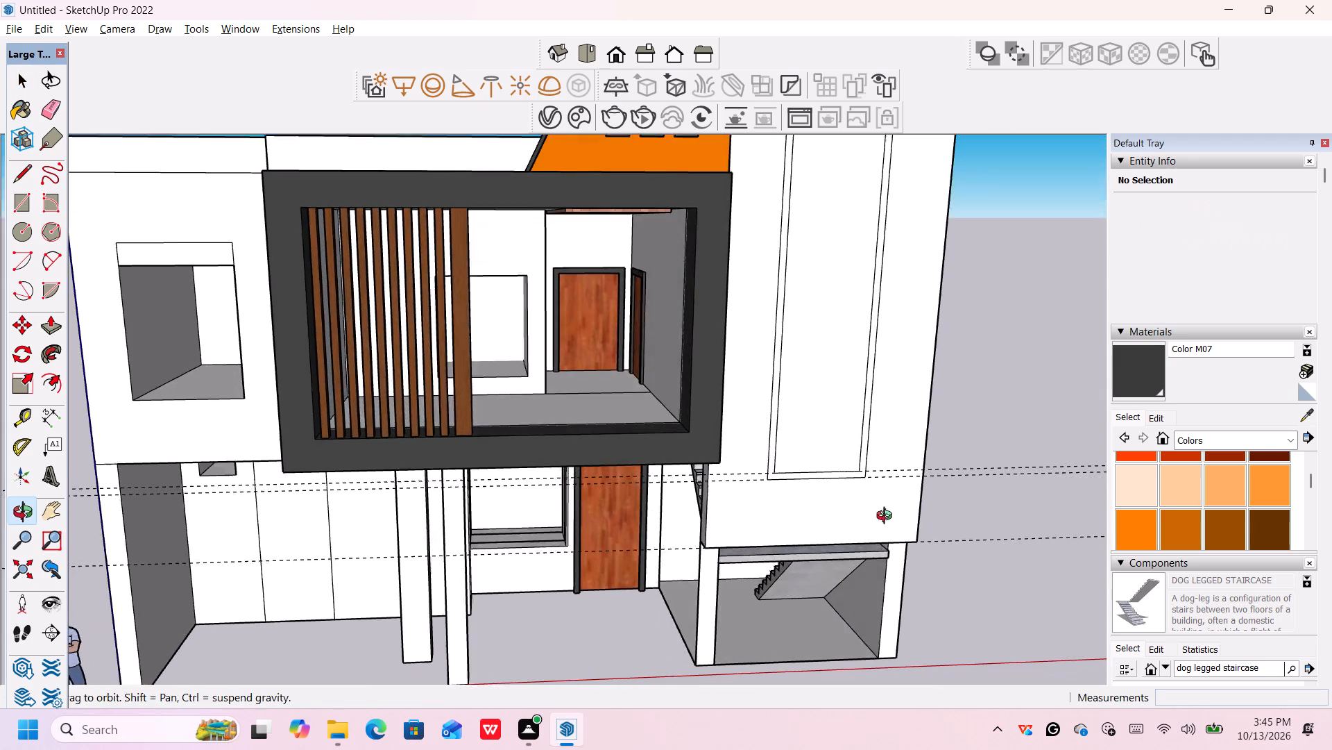
{"action": "middle_click_drag", "start_coordinate": [887, 517], "coordinate": [885, 522]}
{"action": "scroll", "coordinate": [880, 602], "scroll_direction": "up", "scroll_amount": 3}
{"action": "scroll", "coordinate": [881, 596], "scroll_direction": "down", "scroll_amount": 12}
{"action": "middle_click", "coordinate": [922, 593]}
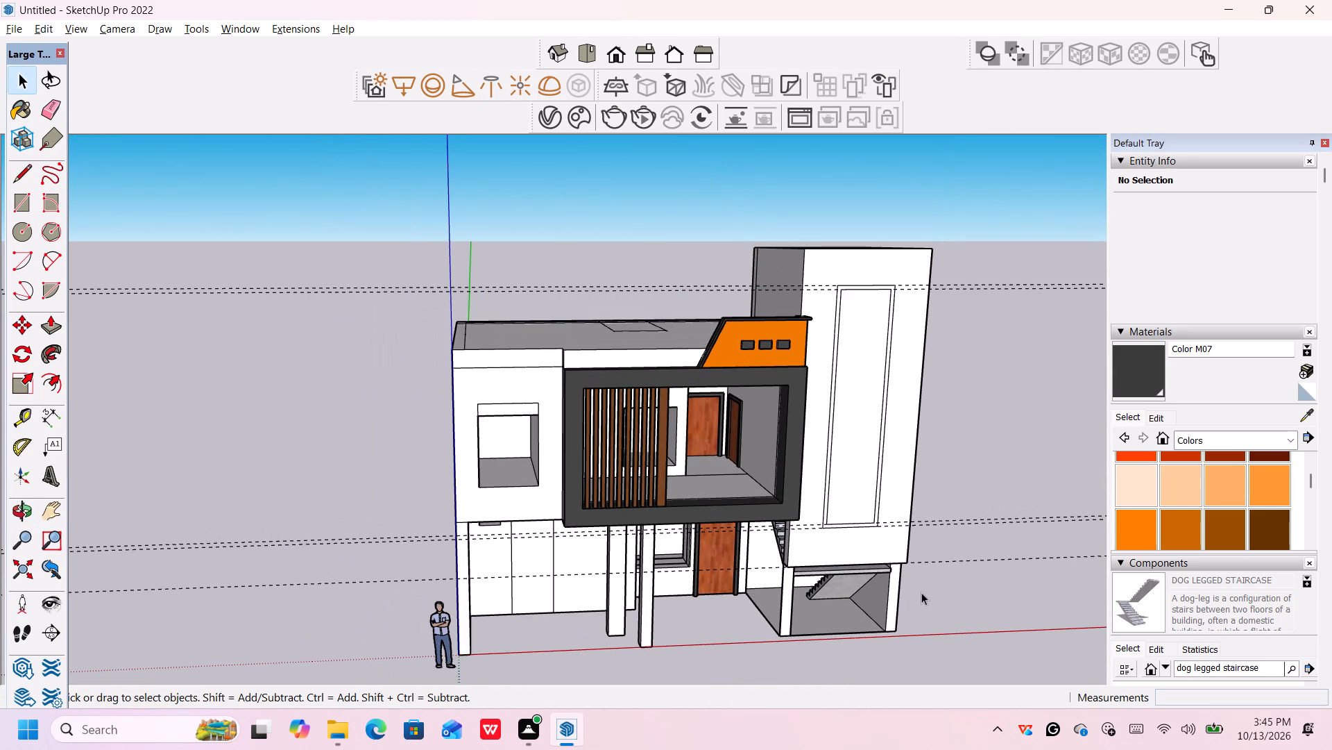
{"action": "middle_click_drag", "start_coordinate": [921, 592], "coordinate": [906, 593]}
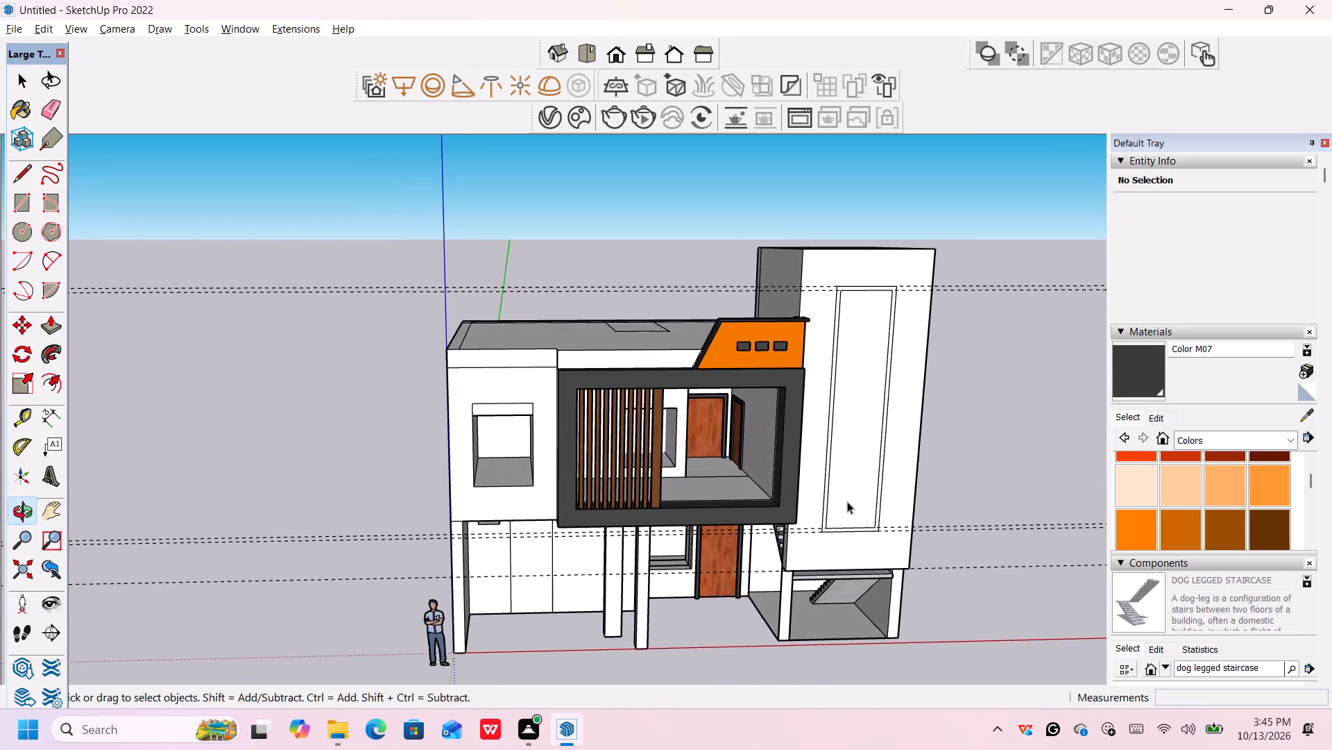
{"action": "scroll", "coordinate": [844, 493], "scroll_direction": "up", "scroll_amount": 3}
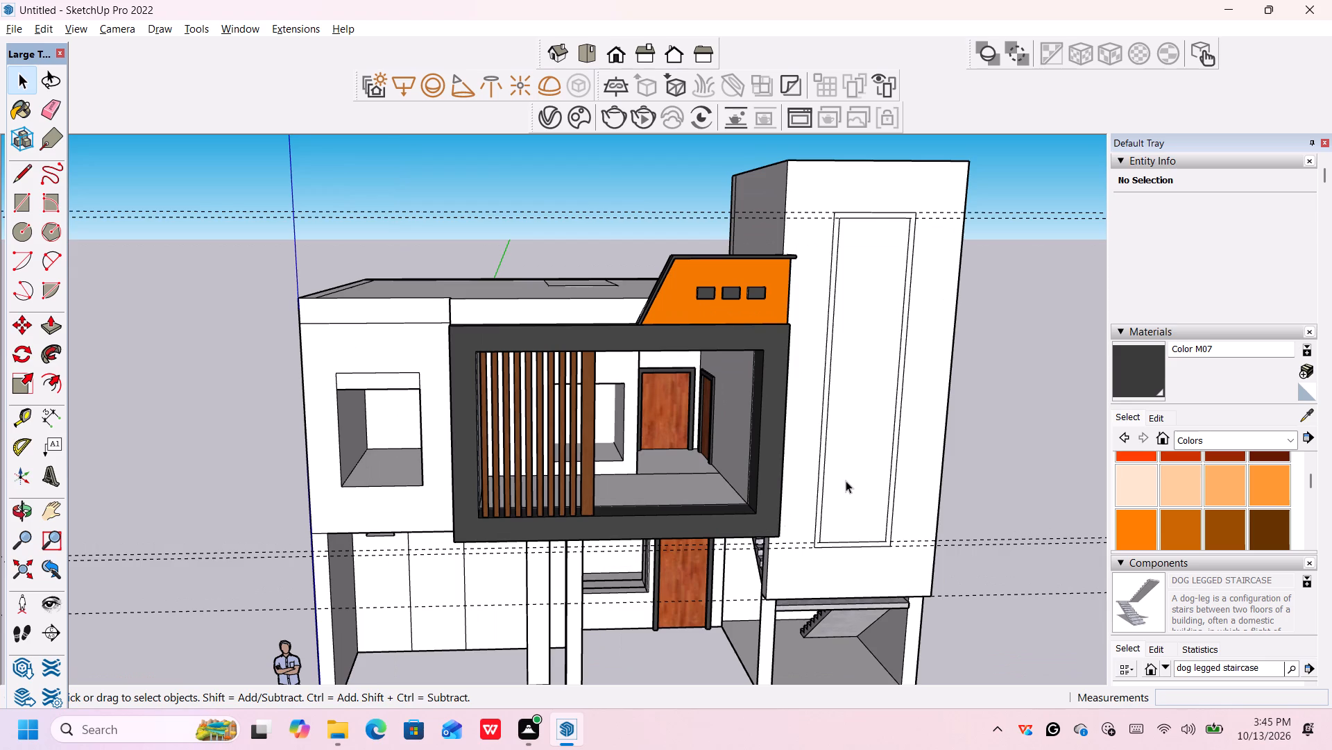
{"action": "scroll", "coordinate": [847, 481], "scroll_direction": "down", "scroll_amount": 2}
{"action": "middle_click_drag", "start_coordinate": [926, 622], "coordinate": [893, 524]}
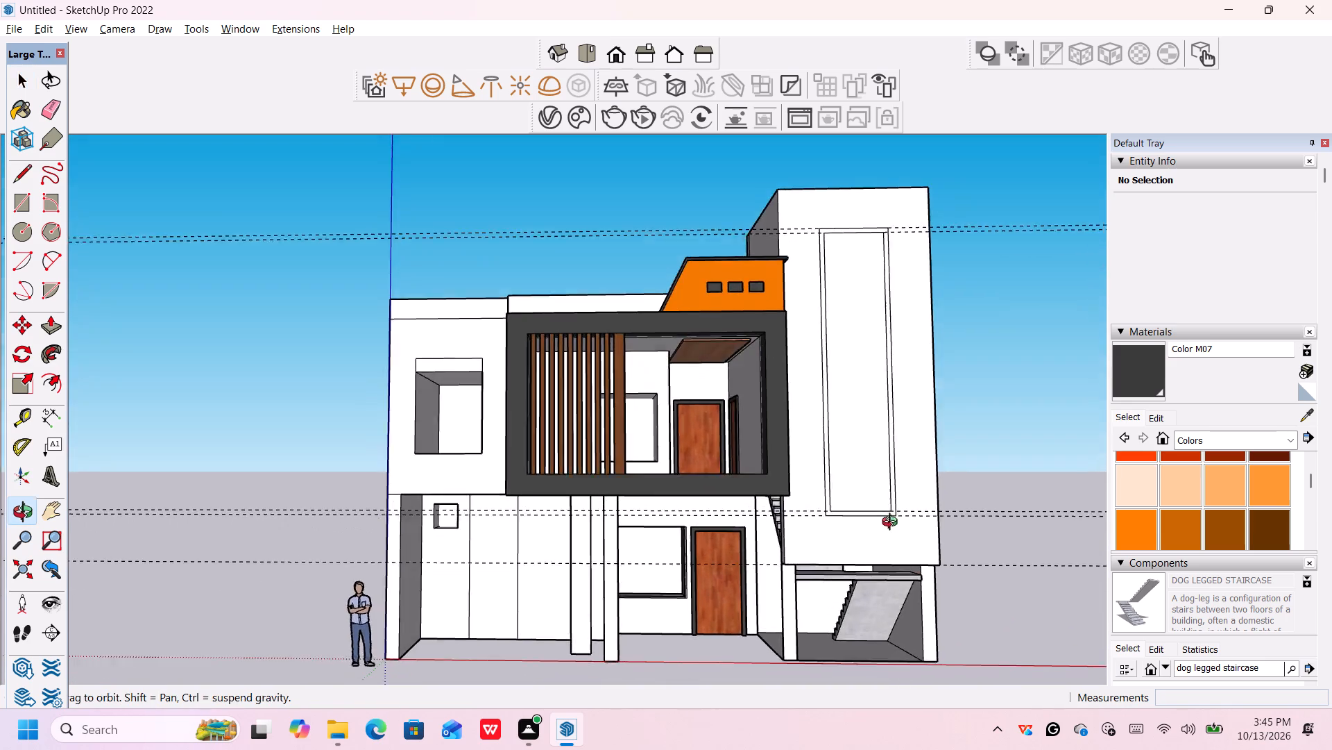
{"action": "middle_click_drag", "start_coordinate": [893, 524], "coordinate": [892, 522]}
{"action": "scroll", "coordinate": [893, 528], "scroll_direction": "up", "scroll_amount": 5}
{"action": "middle_click_drag", "start_coordinate": [897, 633], "coordinate": [885, 479]}
{"action": "scroll", "coordinate": [885, 482], "scroll_direction": "up", "scroll_amount": 4}
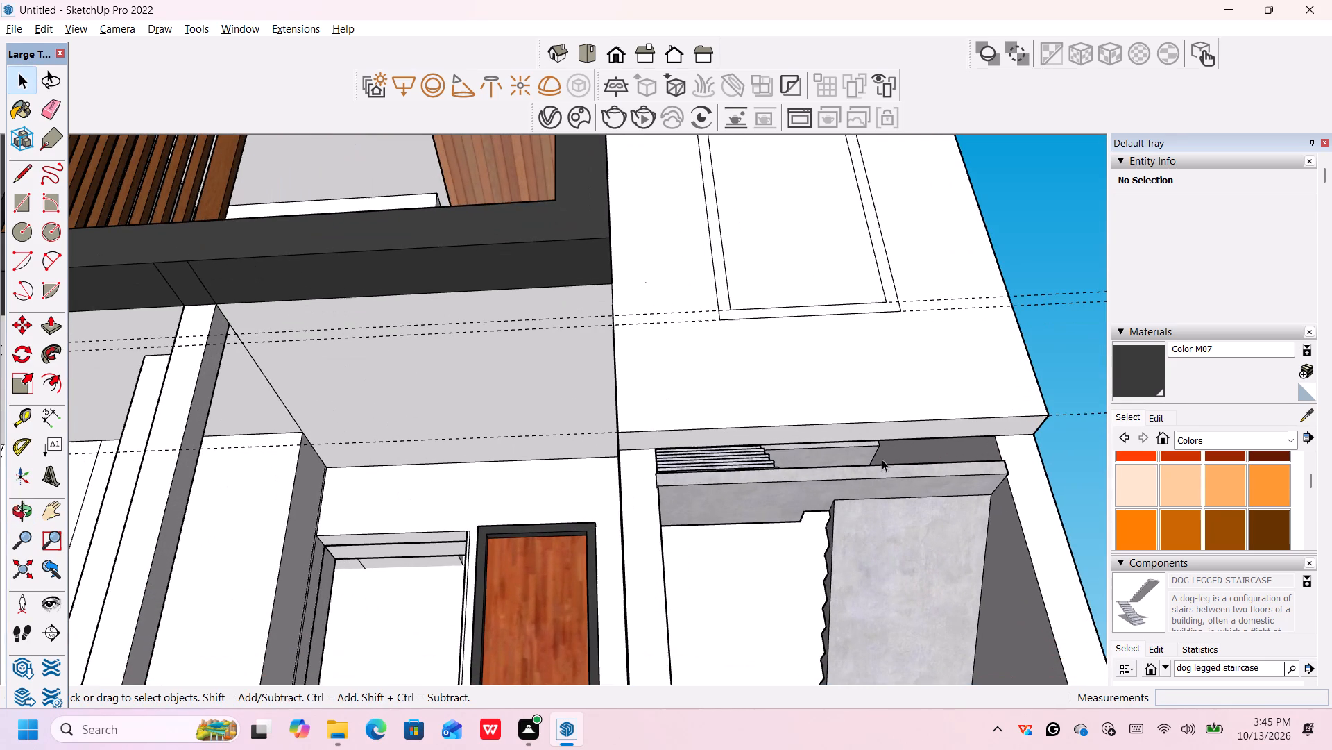
{"action": "key", "text": "p"}
{"action": "left_click", "coordinate": [887, 430]}
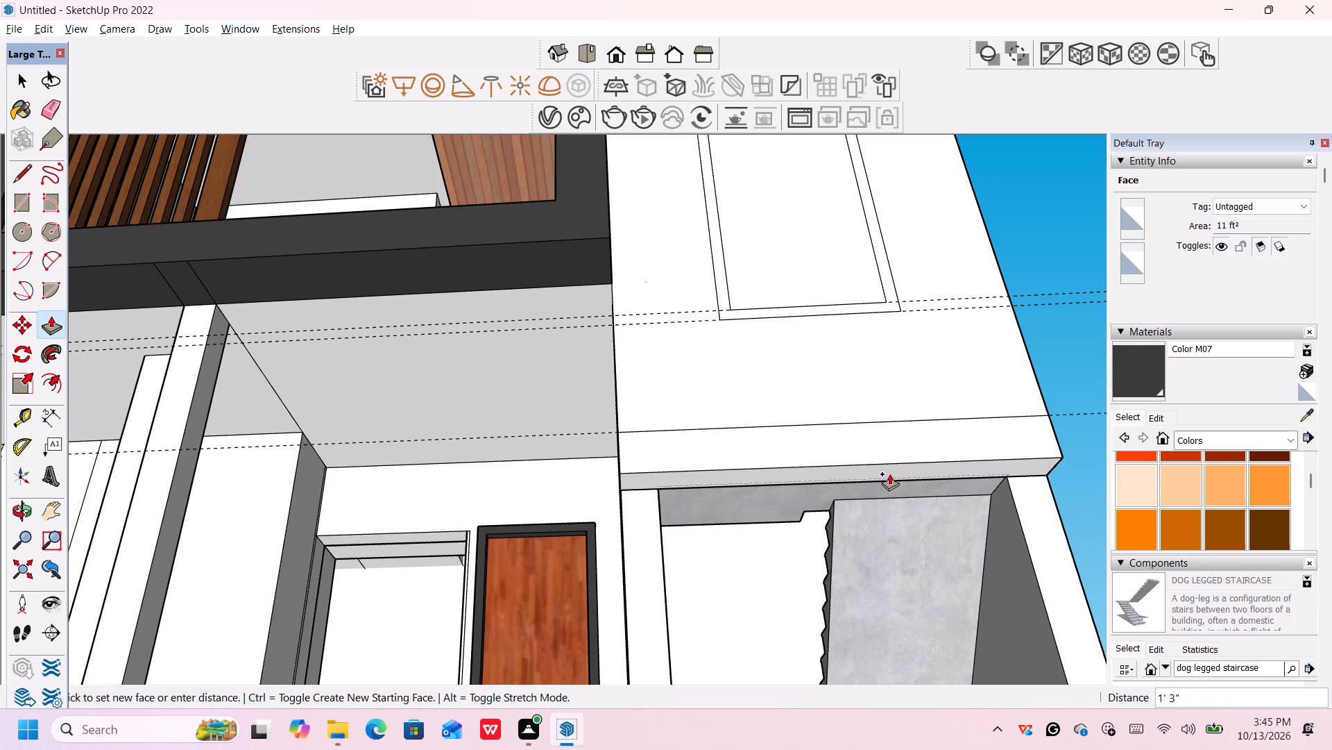
{"action": "left_click", "coordinate": [889, 469]}
Delete the lowest horizontal guide crossing the front elevation.
{"action": "scroll", "coordinate": [997, 443], "scroll_direction": "down", "scroll_amount": 19}
{"action": "middle_click_drag", "start_coordinate": [1035, 420], "coordinate": [1023, 549]}
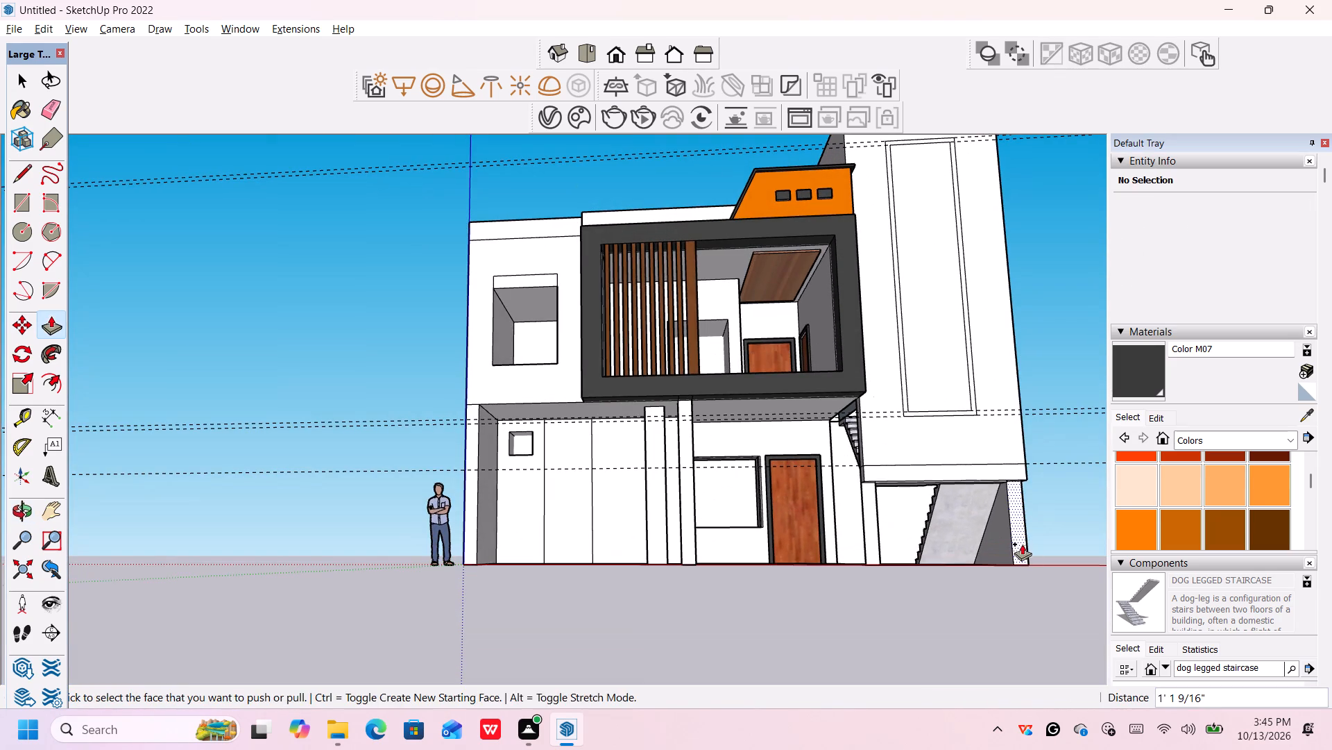
{"action": "key", "text": "space"}
{"action": "left_click", "coordinate": [998, 462]}
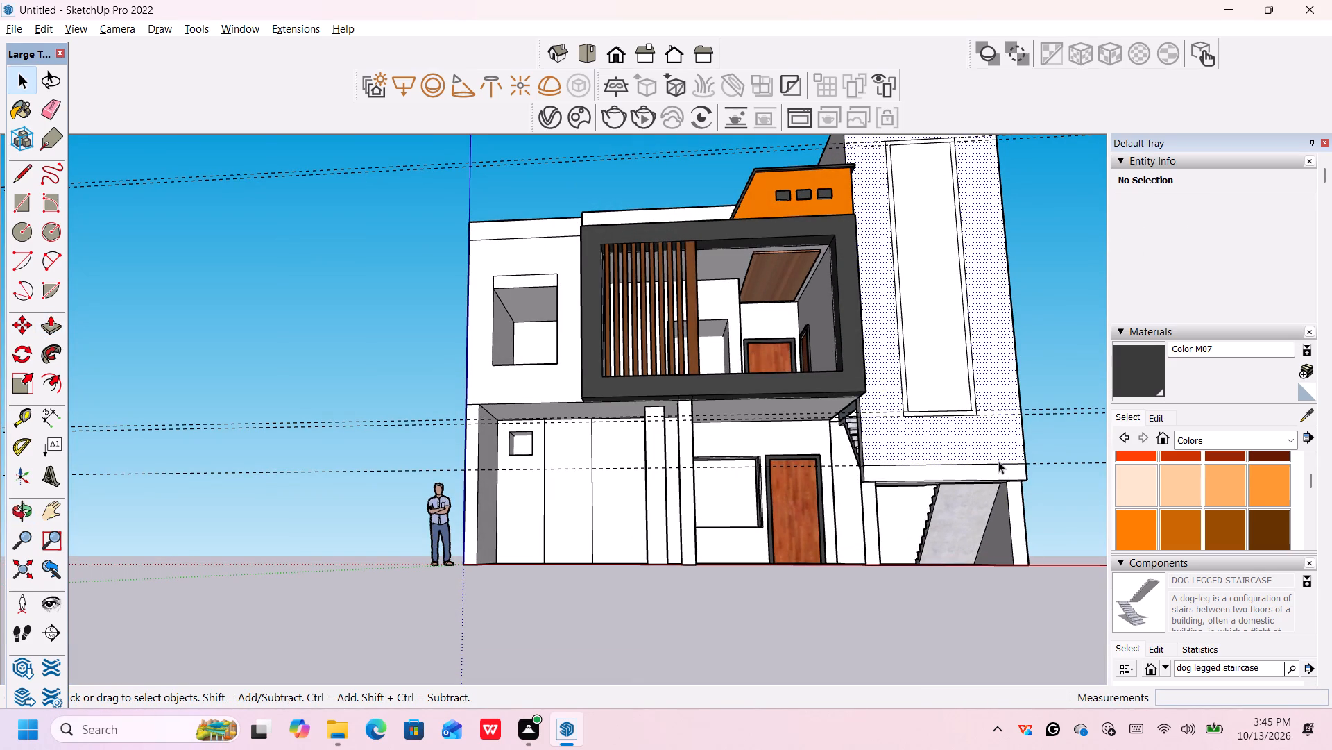
{"action": "middle_click_drag", "start_coordinate": [1062, 472], "coordinate": [899, 435]}
{"action": "scroll", "coordinate": [899, 434], "scroll_direction": "up", "scroll_amount": 1}
{"action": "middle_click_drag", "start_coordinate": [894, 437], "coordinate": [914, 520]}
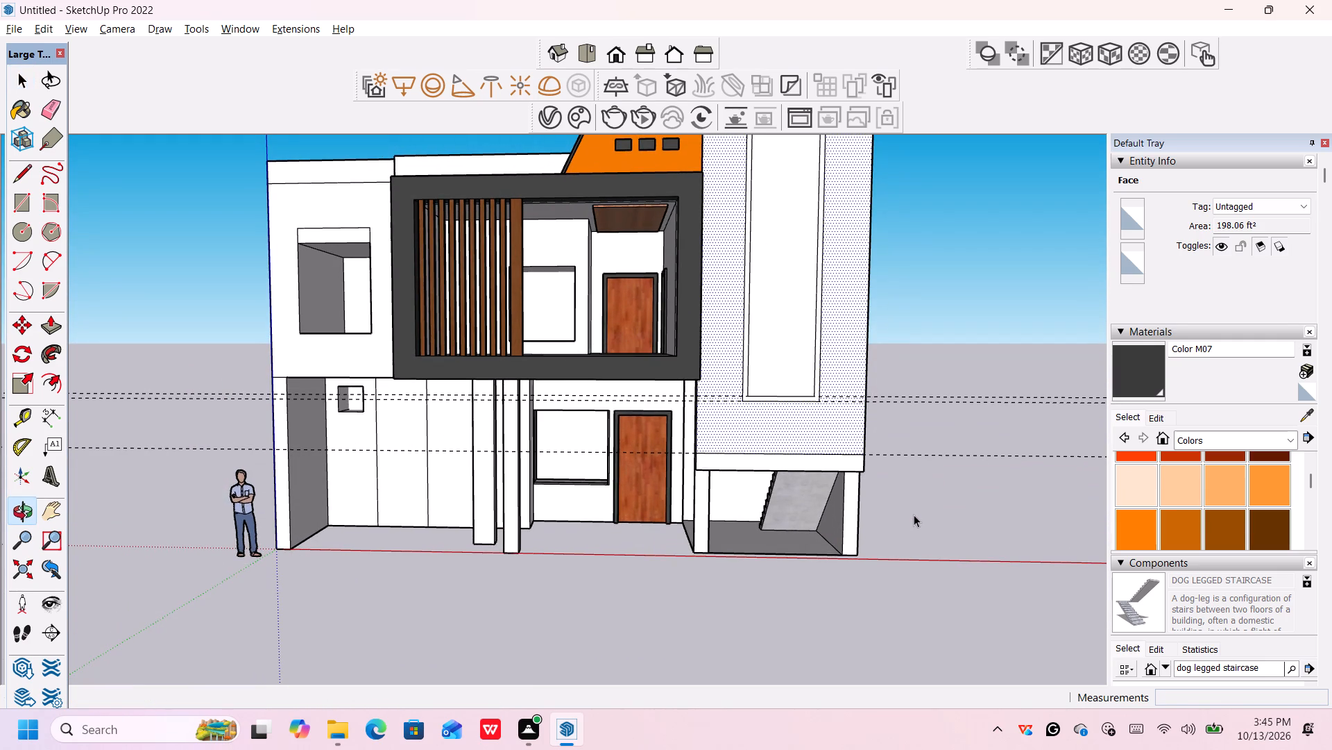
{"action": "key", "text": "space"}
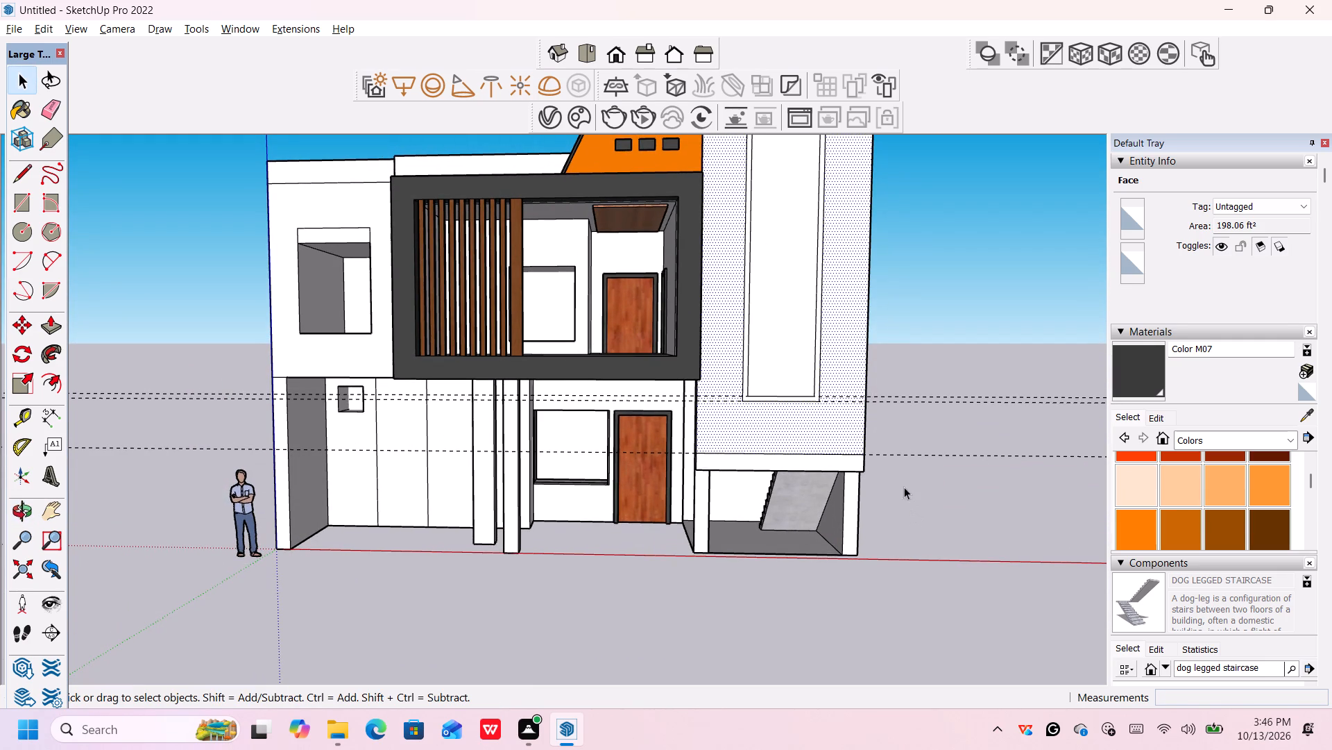
{"action": "left_click", "coordinate": [894, 454]}
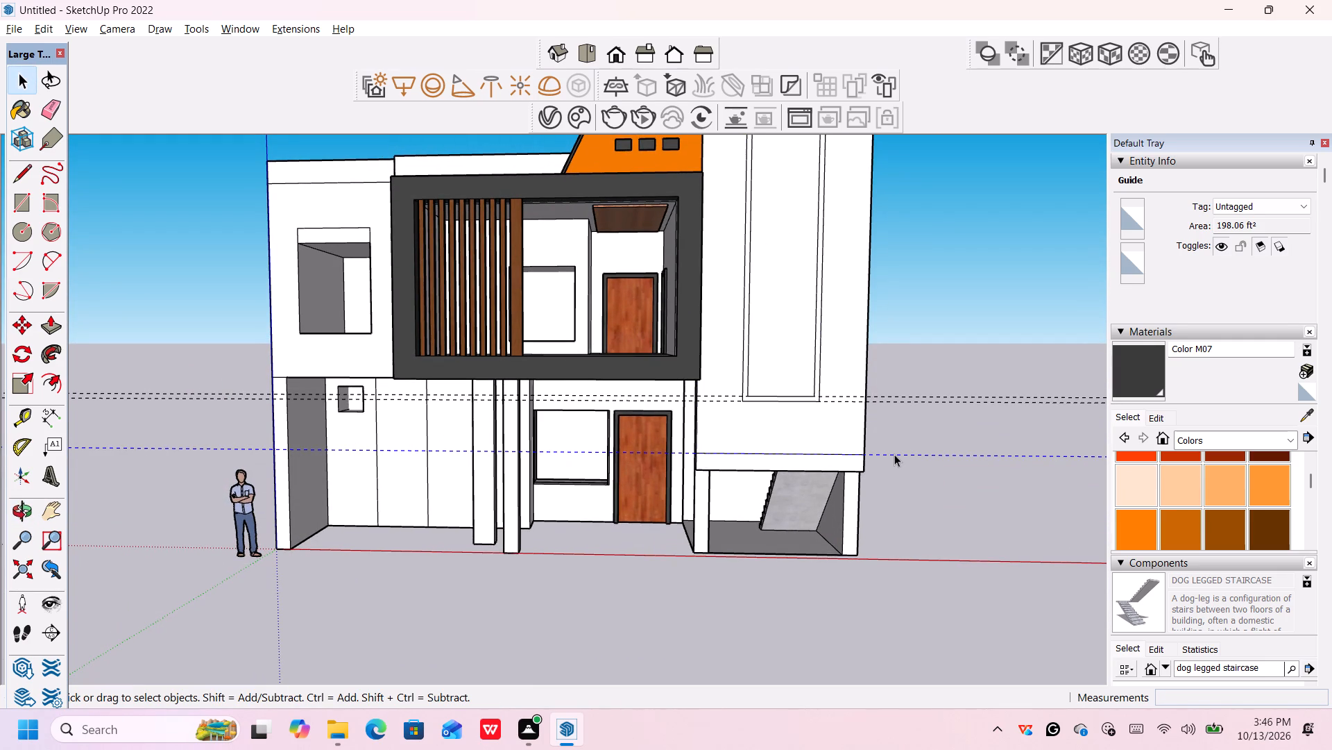
{"action": "key", "text": "Delete"}
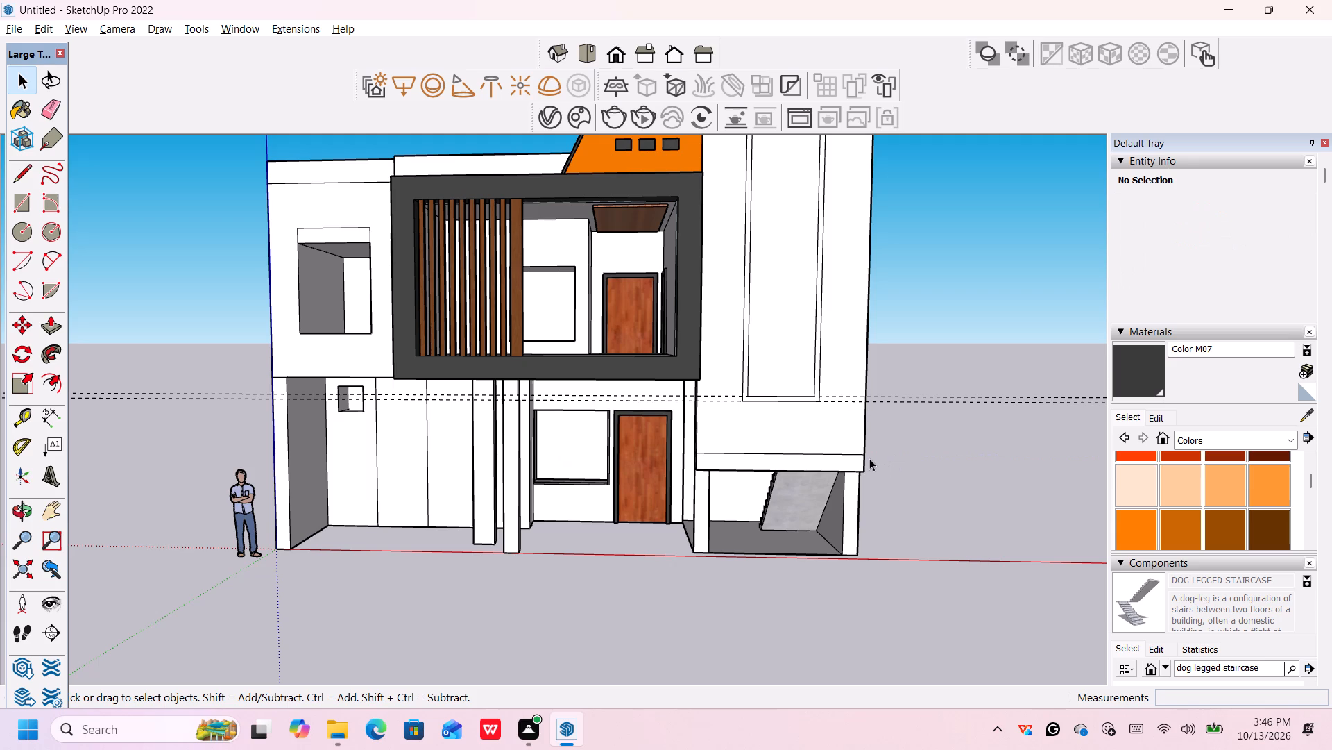
Delete the 11' horizontal dividing line on the tower's front face just above the ground-floor opening.
{"action": "left_click", "coordinate": [848, 453]}
{"action": "key", "text": "Delete"}
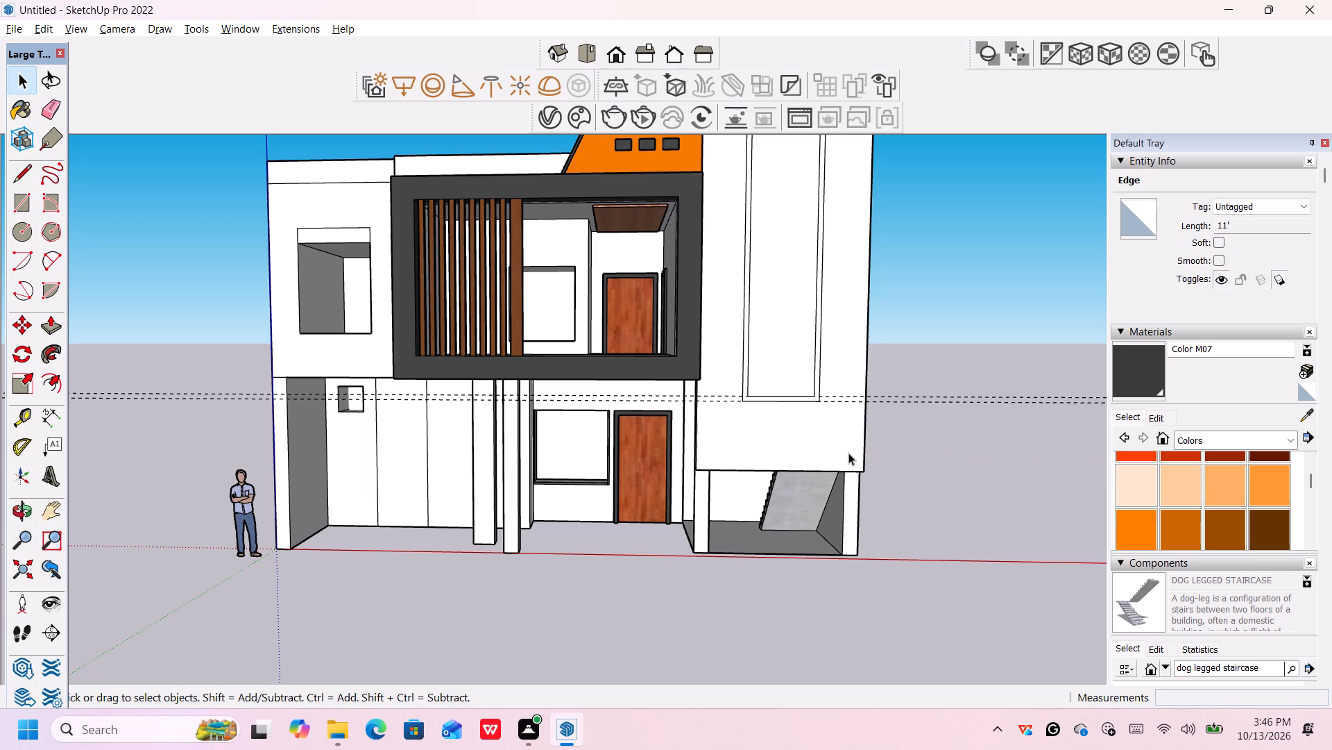
Delete the four remaining horizontal guides at the top and bottom of the tower's tall frame.
{"action": "scroll", "coordinate": [928, 408], "scroll_direction": "down", "scroll_amount": 3}
{"action": "middle_click_drag", "start_coordinate": [930, 382], "coordinate": [923, 391]}
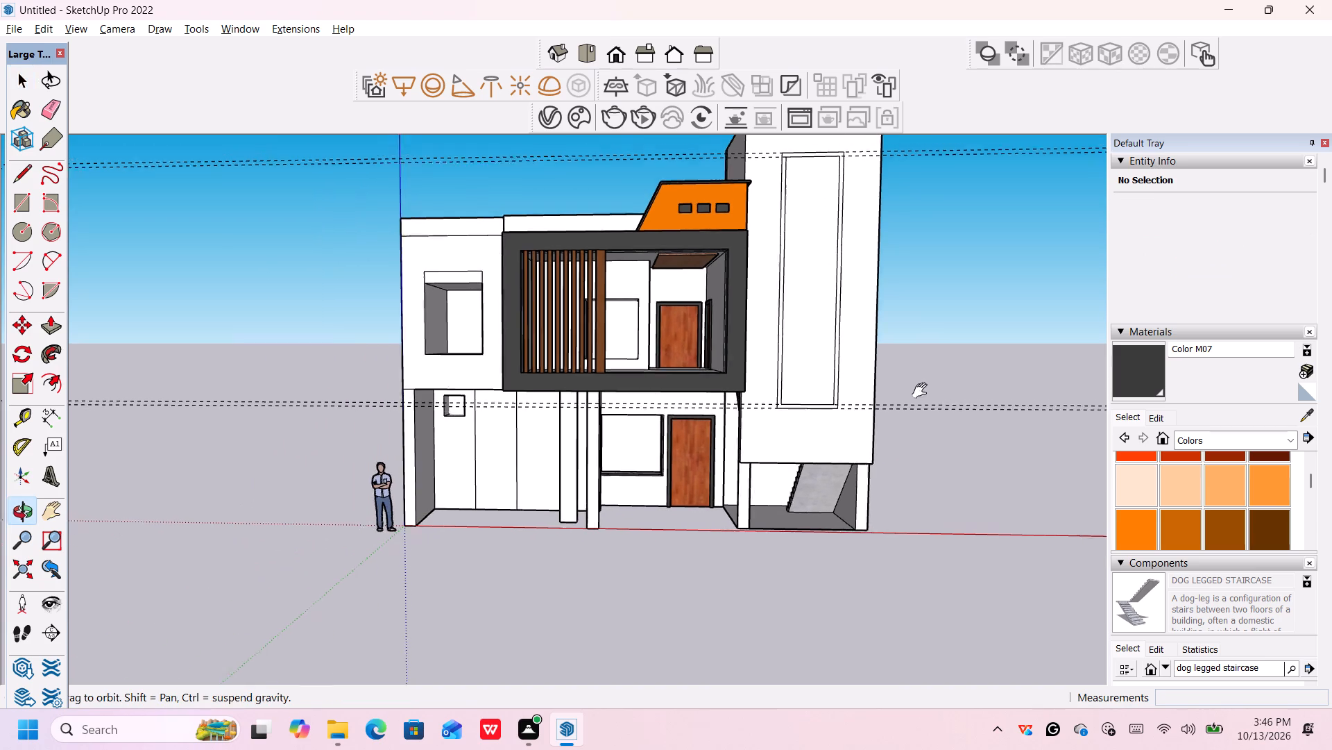
{"action": "middle_click_drag", "start_coordinate": [923, 391], "coordinate": [832, 528]}
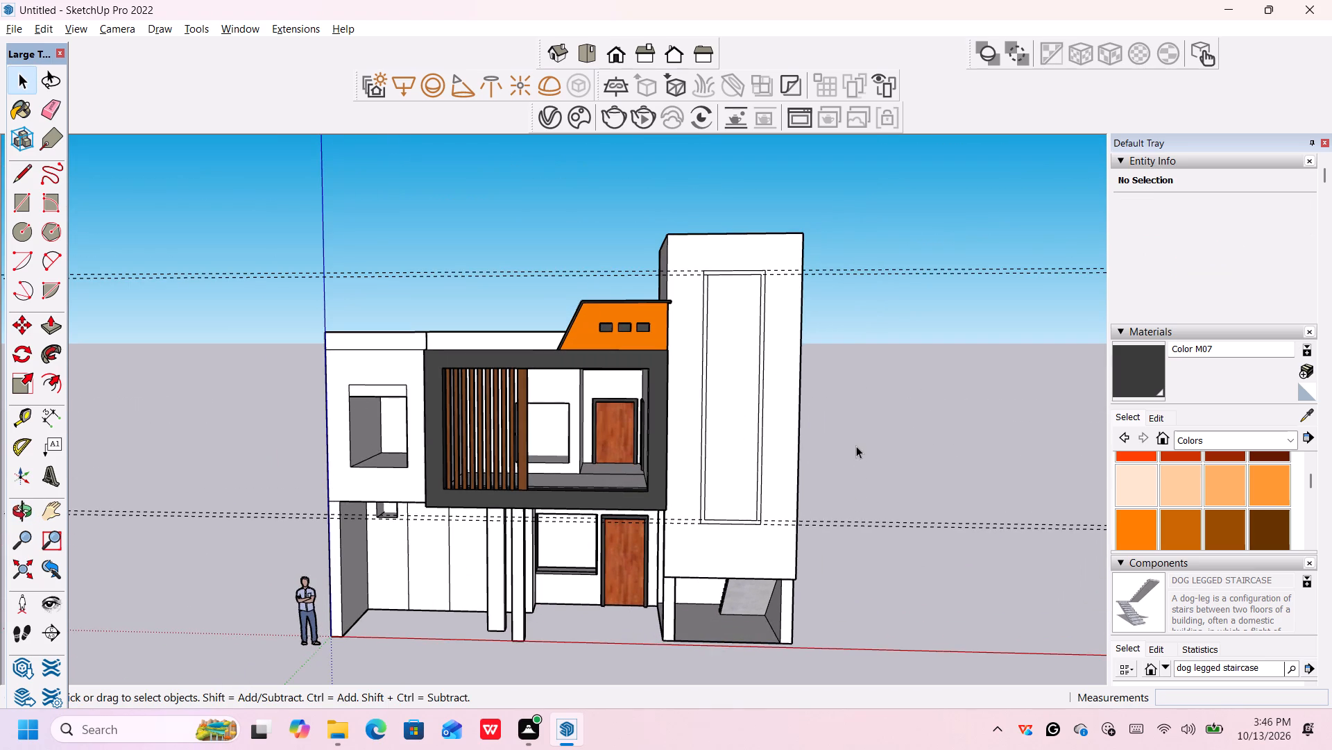
{"action": "middle_click_drag", "start_coordinate": [855, 446], "coordinate": [830, 467]}
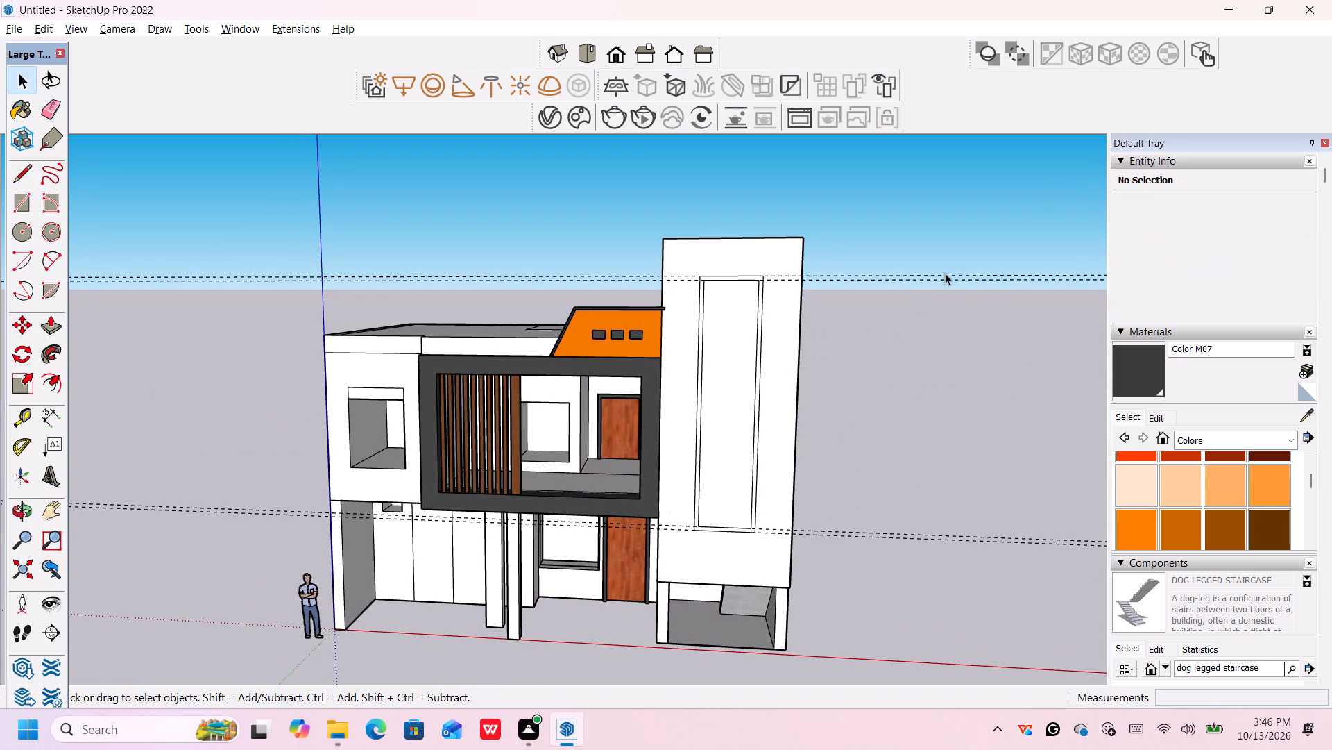
{"action": "left_click_drag", "start_coordinate": [970, 247], "coordinate": [917, 563]}
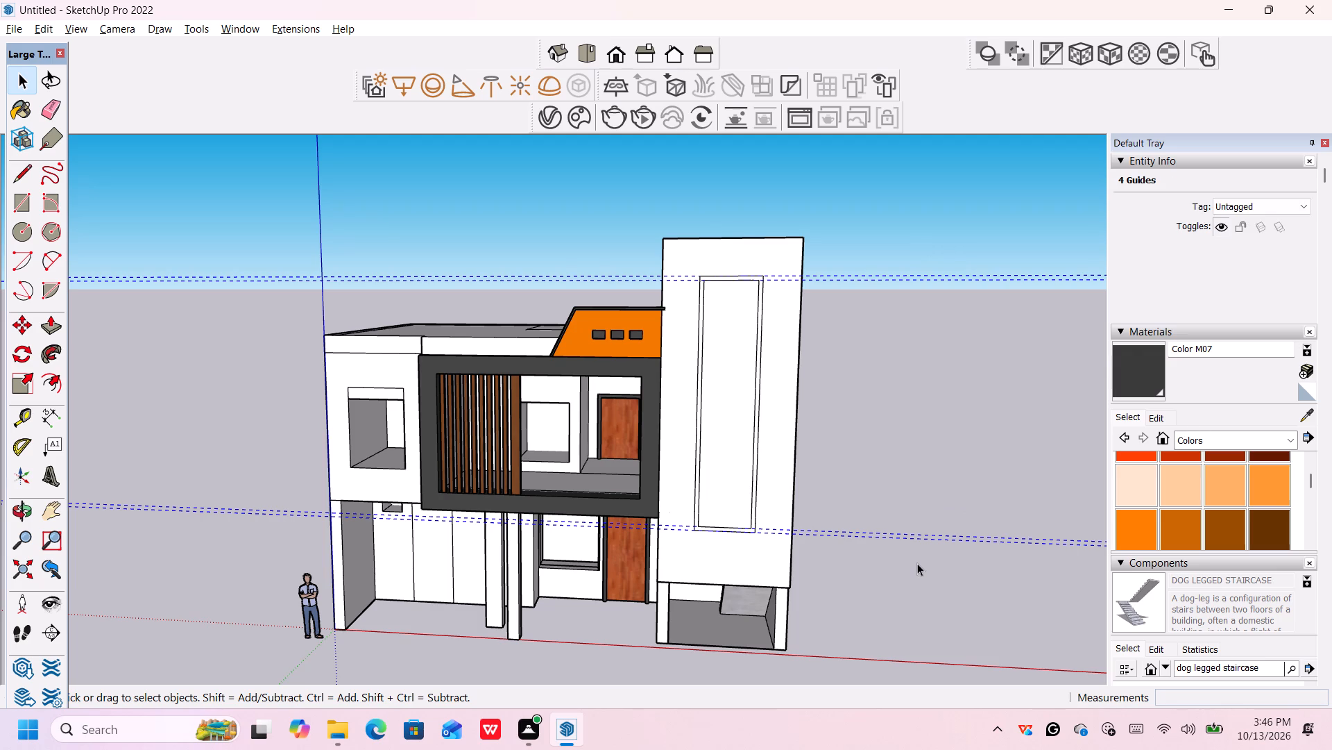
{"action": "key", "text": "Delete"}
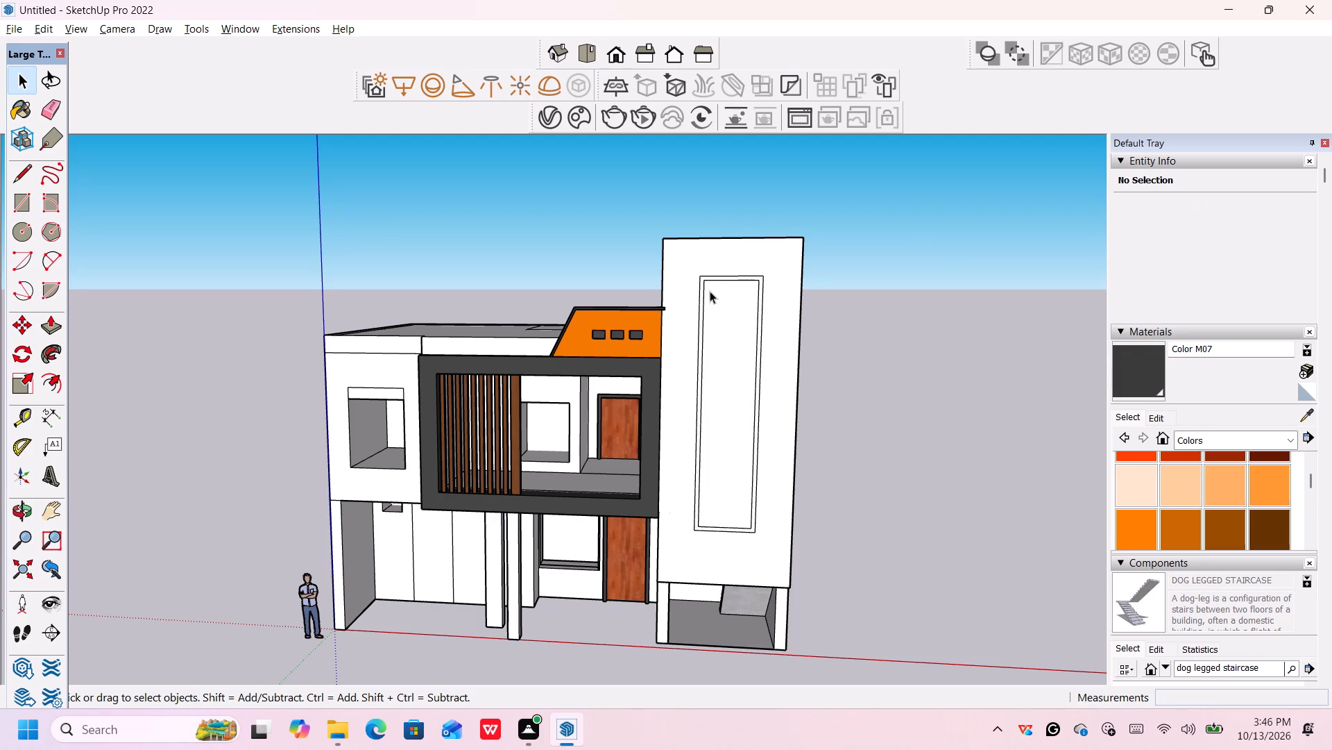
Push the tall inner rectangle on the tower's front face back 1' to cut an opening through the wall.
{"action": "scroll", "coordinate": [710, 294], "scroll_direction": "up", "scroll_amount": 3}
{"action": "scroll", "coordinate": [737, 342], "scroll_direction": "down", "scroll_amount": 1}
{"action": "middle_click_drag", "start_coordinate": [737, 342], "coordinate": [769, 394]}
{"action": "scroll", "coordinate": [769, 394], "scroll_direction": "up", "scroll_amount": 1}
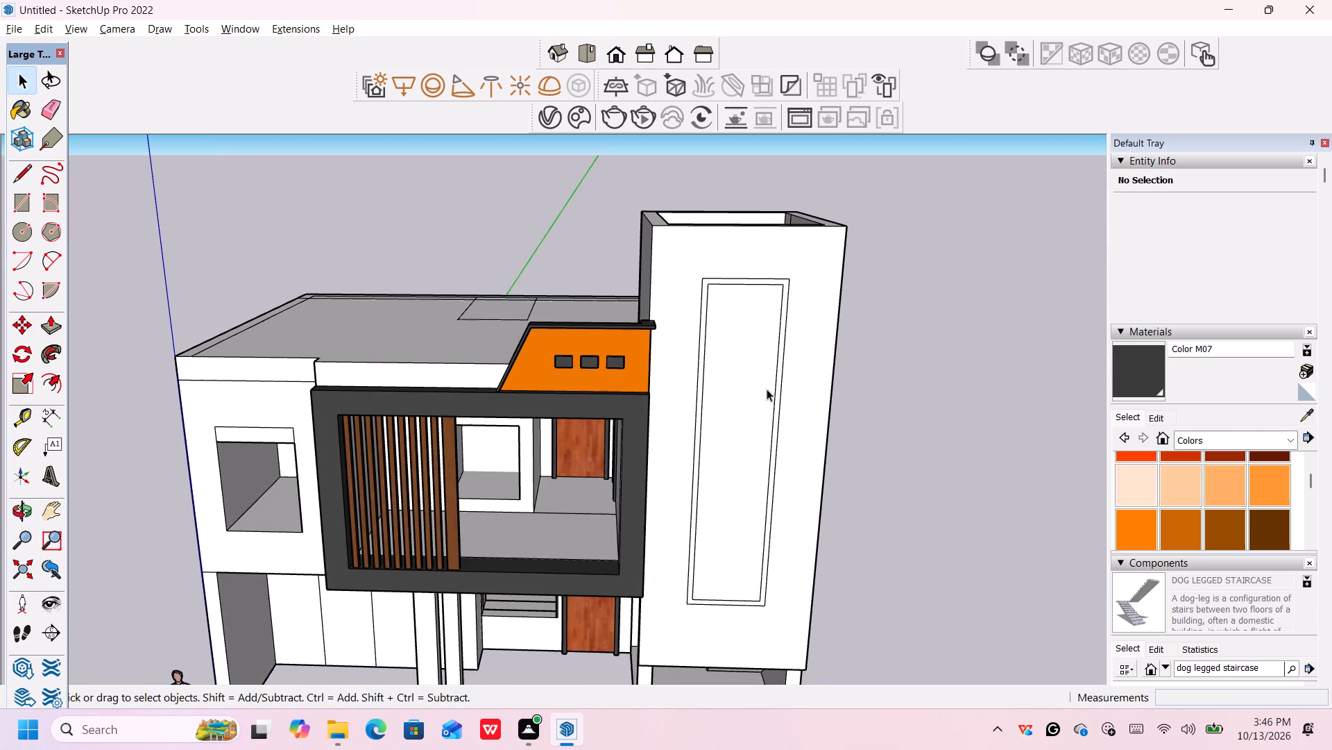
{"action": "key", "text": "p"}
{"action": "left_click", "coordinate": [752, 368]}
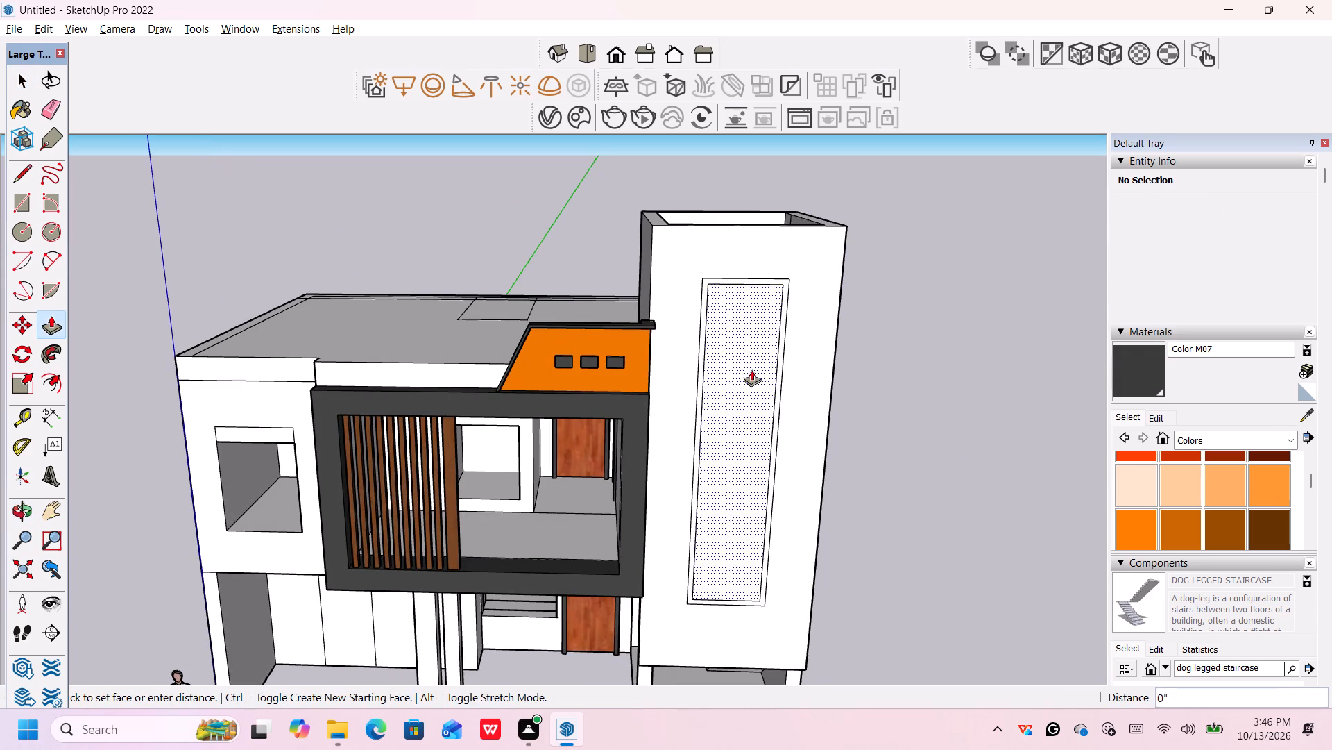
{"action": "middle_click_drag", "start_coordinate": [741, 228], "coordinate": [749, 412]}
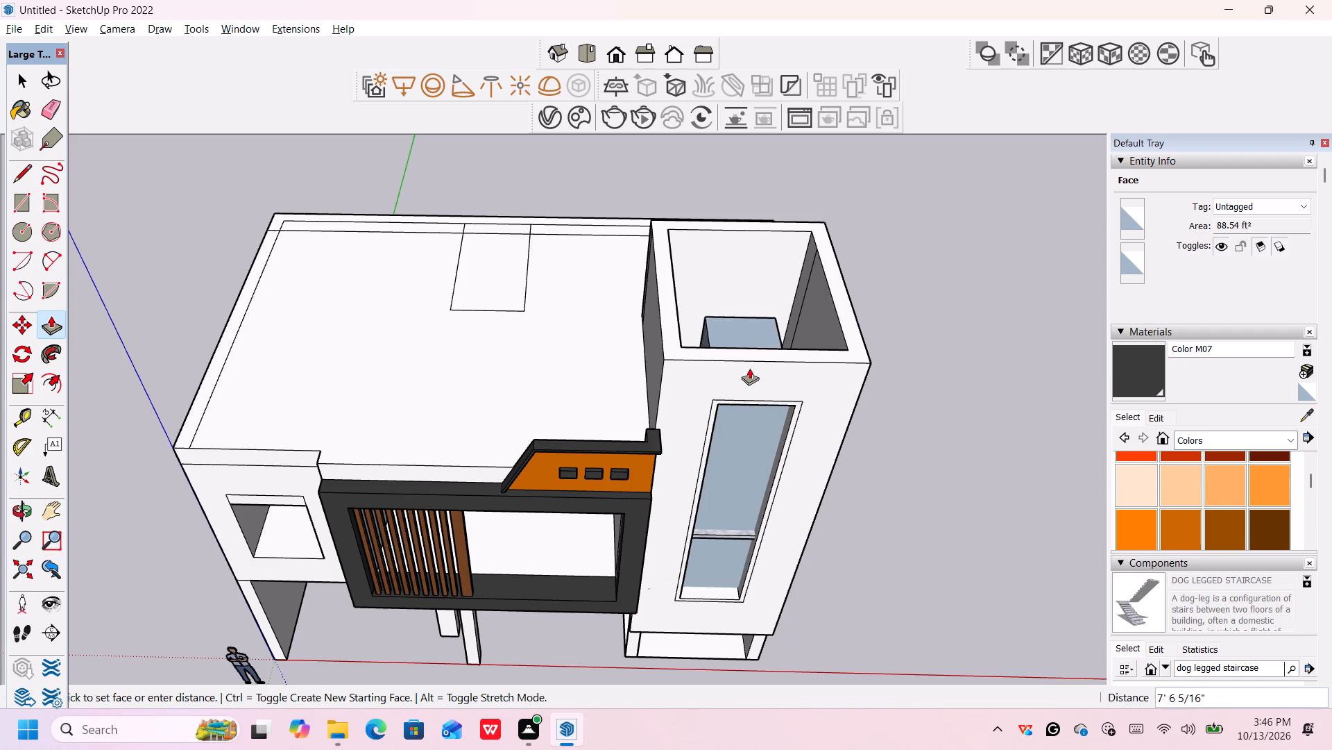
{"action": "left_click", "coordinate": [753, 346]}
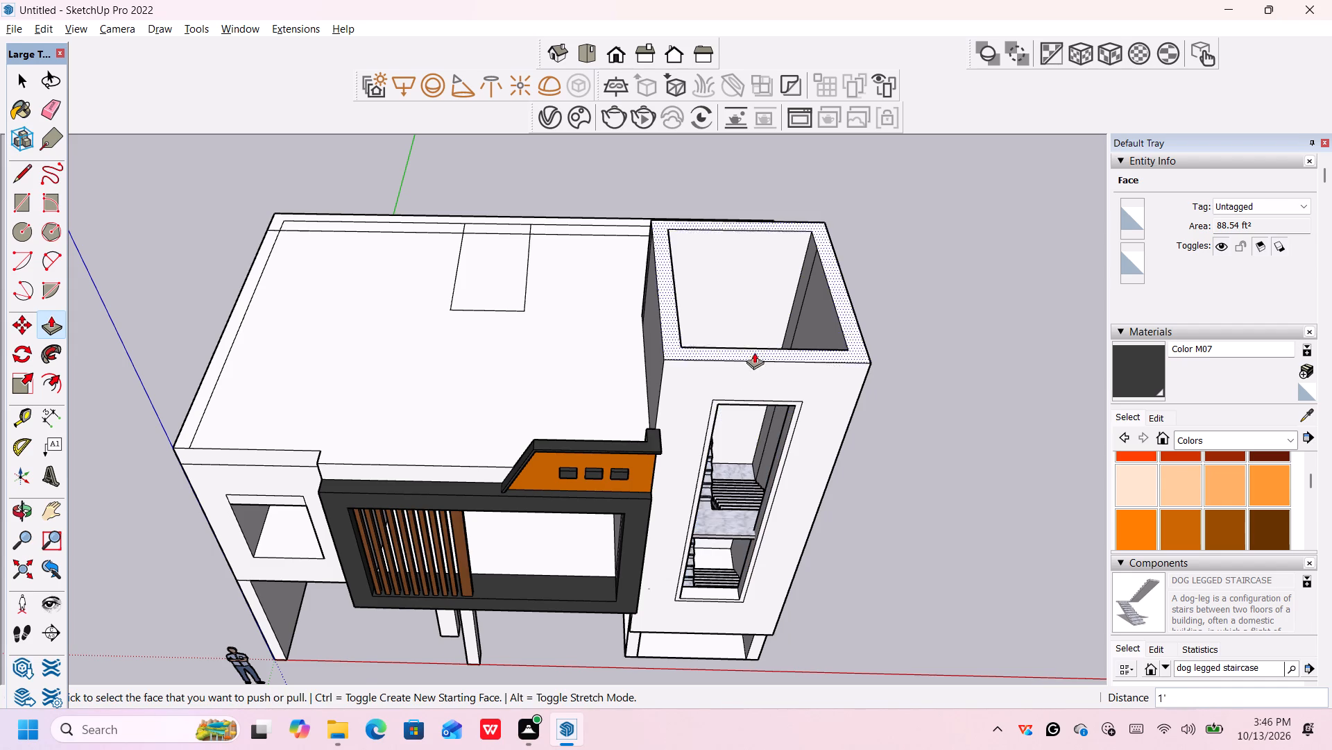
Pull the narrow frame face around the tower's tall front opening outward 4".
{"action": "scroll", "coordinate": [903, 562], "scroll_direction": "down", "scroll_amount": 2}
{"action": "middle_click_drag", "start_coordinate": [901, 590], "coordinate": [866, 531]}
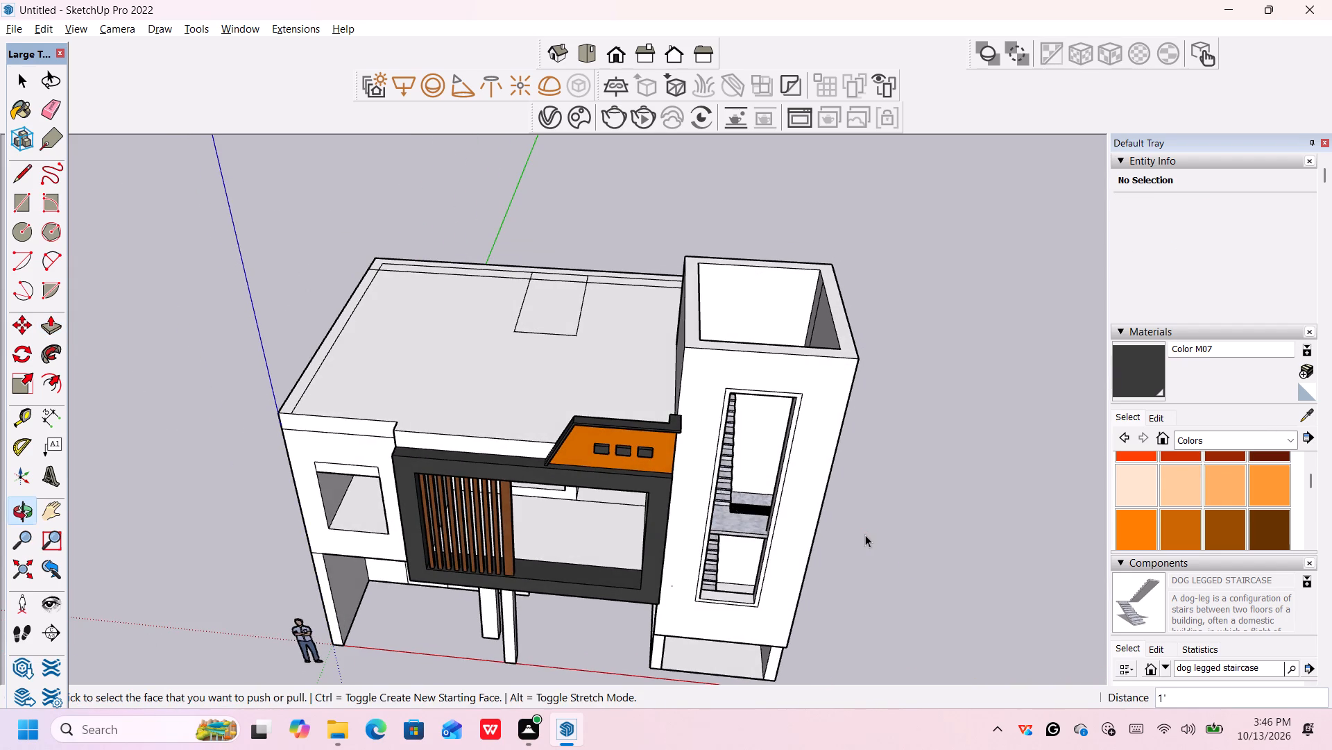
{"action": "key", "text": "space"}
{"action": "scroll", "coordinate": [826, 547], "scroll_direction": "down", "scroll_amount": 4}
{"action": "middle_click_drag", "start_coordinate": [817, 582], "coordinate": [844, 512]}
{"action": "scroll", "coordinate": [844, 508], "scroll_direction": "up", "scroll_amount": 5}
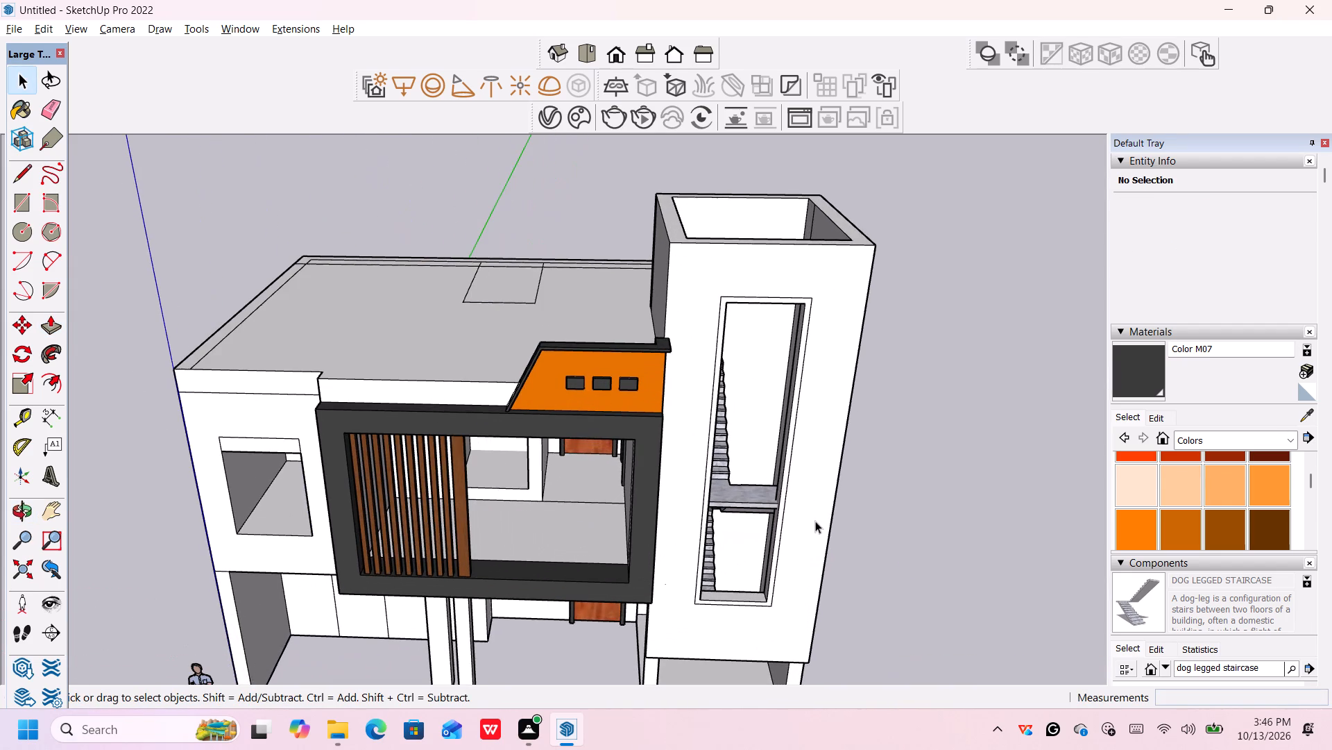
{"action": "middle_click_drag", "start_coordinate": [919, 419], "coordinate": [903, 403]}
{"action": "scroll", "coordinate": [900, 398], "scroll_direction": "up", "scroll_amount": 4}
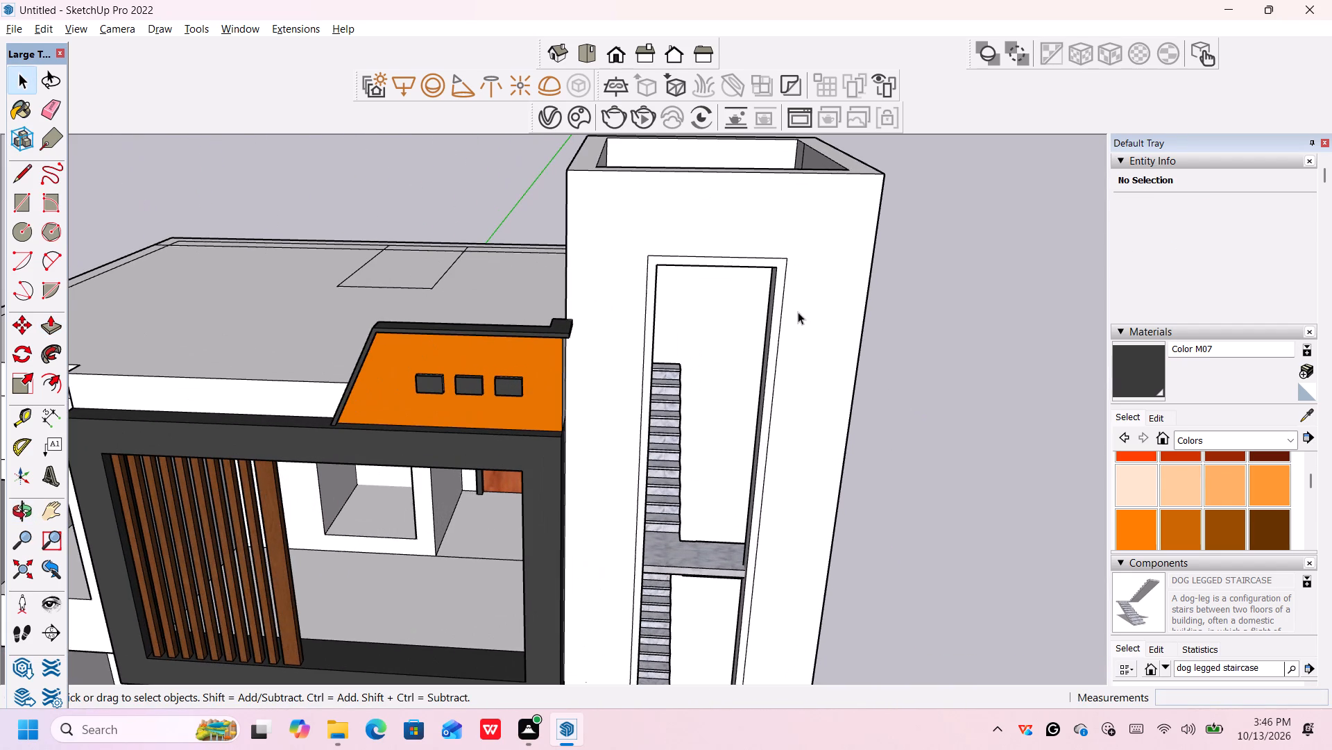
{"action": "middle_click_drag", "start_coordinate": [778, 283], "coordinate": [778, 307]}
{"action": "key", "text": "p"}
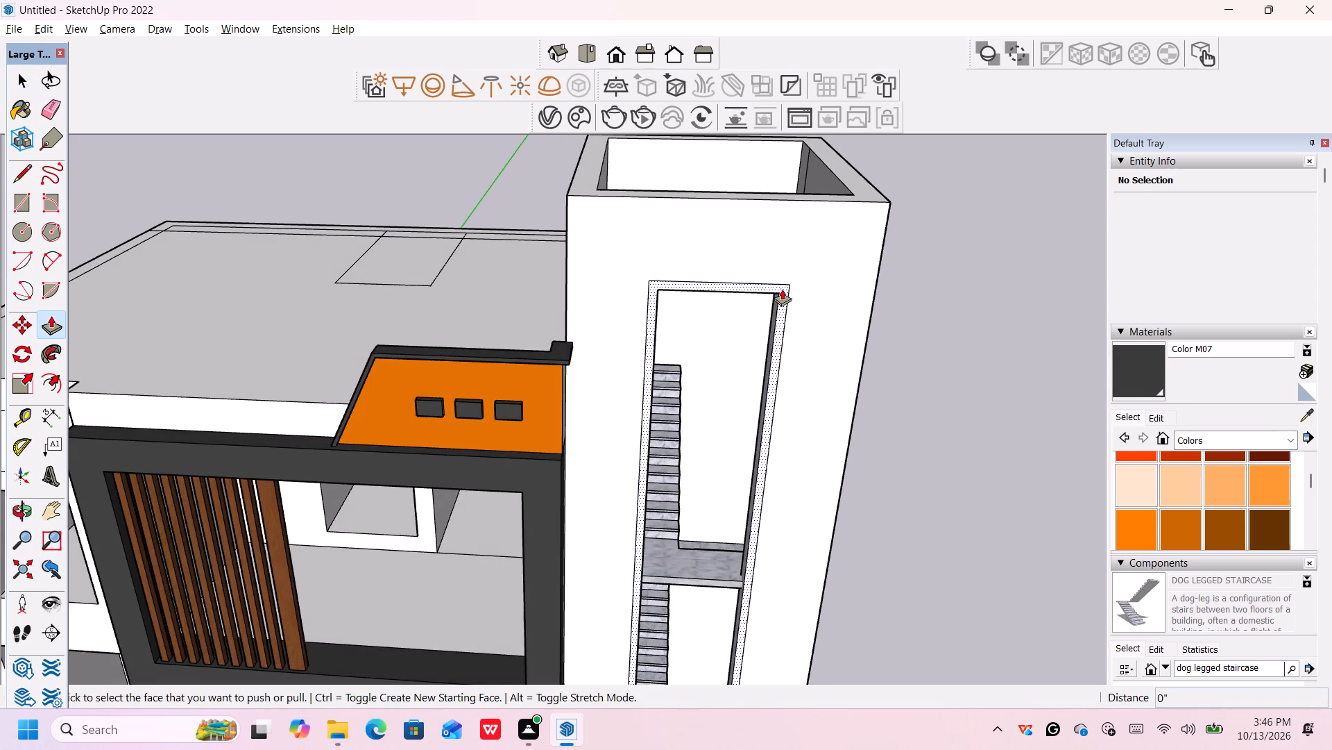
{"action": "left_click", "coordinate": [780, 287]}
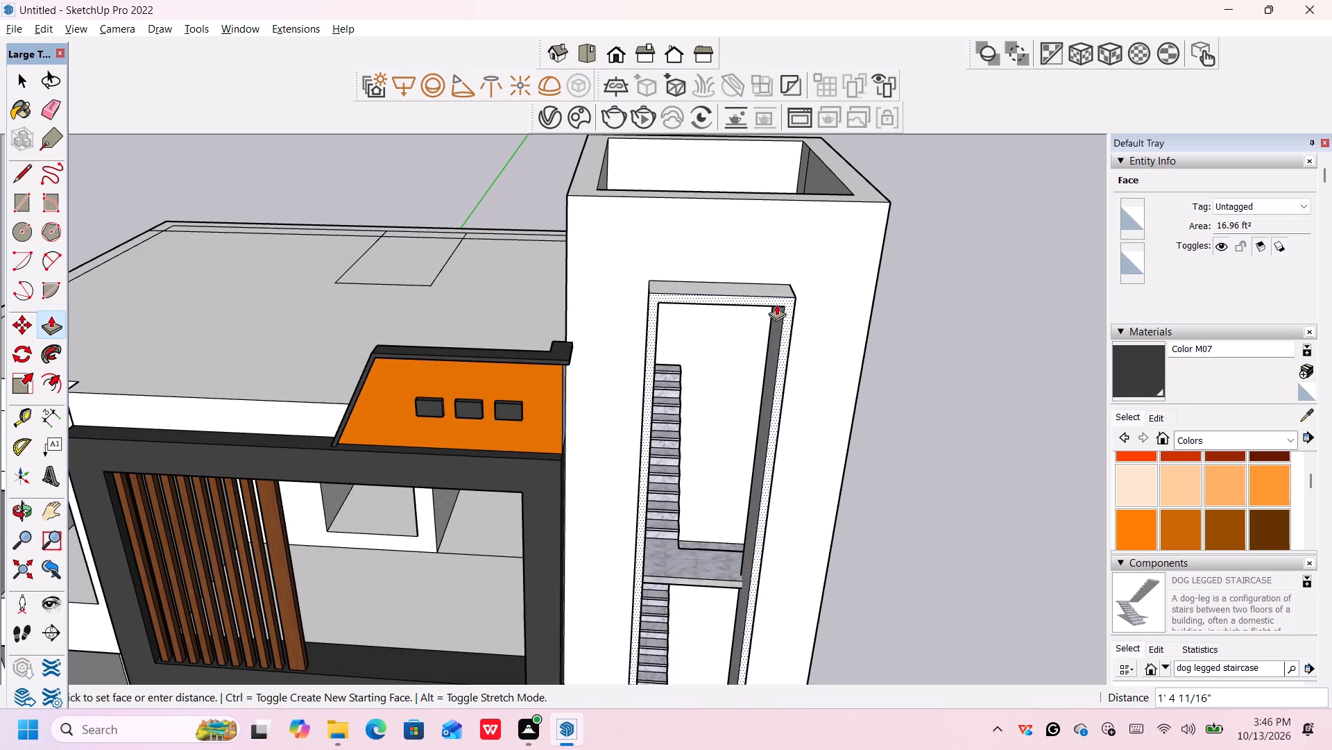
{"action": "key", "text": "4"}
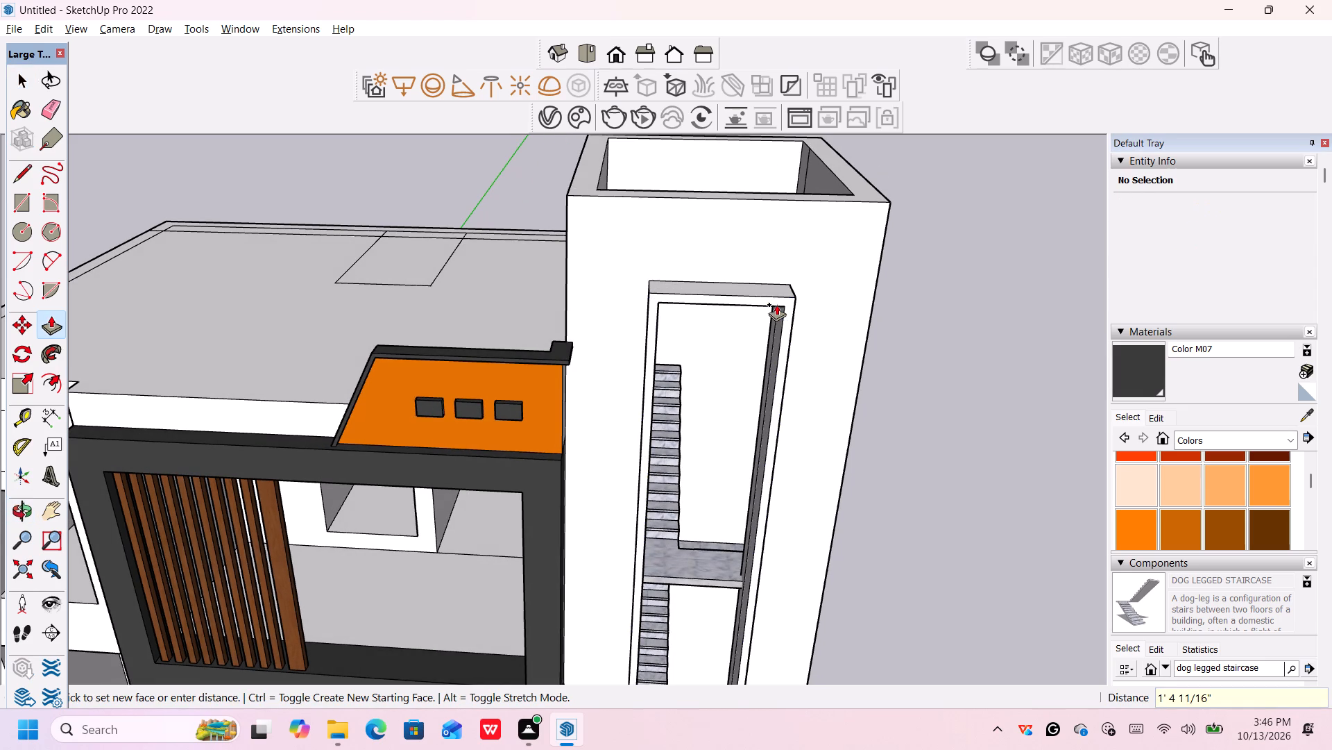
{"action": "type", "text": "4\""}
{"action": "key", "text": "Return"}
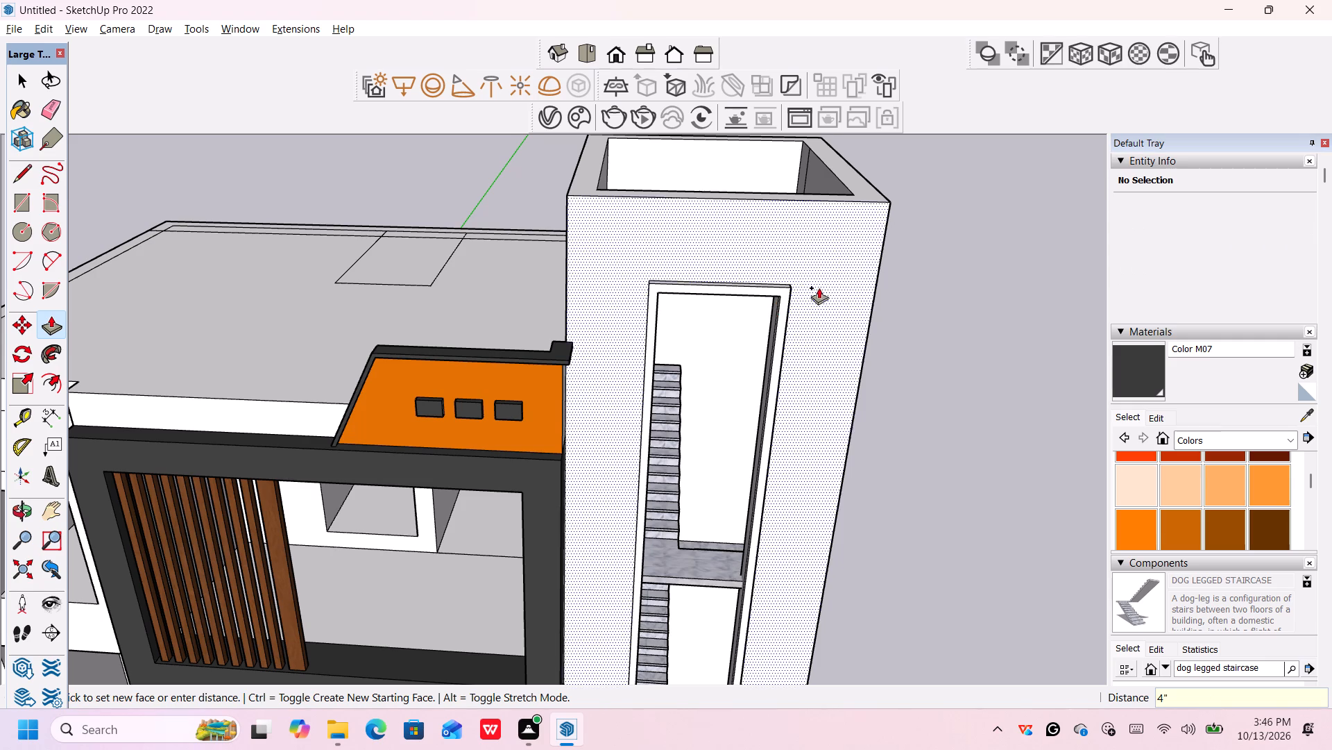
Examine the tower's projecting tall frame and the overall front elevation from several angles.
{"action": "scroll", "coordinate": [833, 288], "scroll_direction": "down", "scroll_amount": 3}
{"action": "middle_click_drag", "start_coordinate": [914, 387], "coordinate": [863, 317]}
{"action": "scroll", "coordinate": [864, 322], "scroll_direction": "up", "scroll_amount": 3}
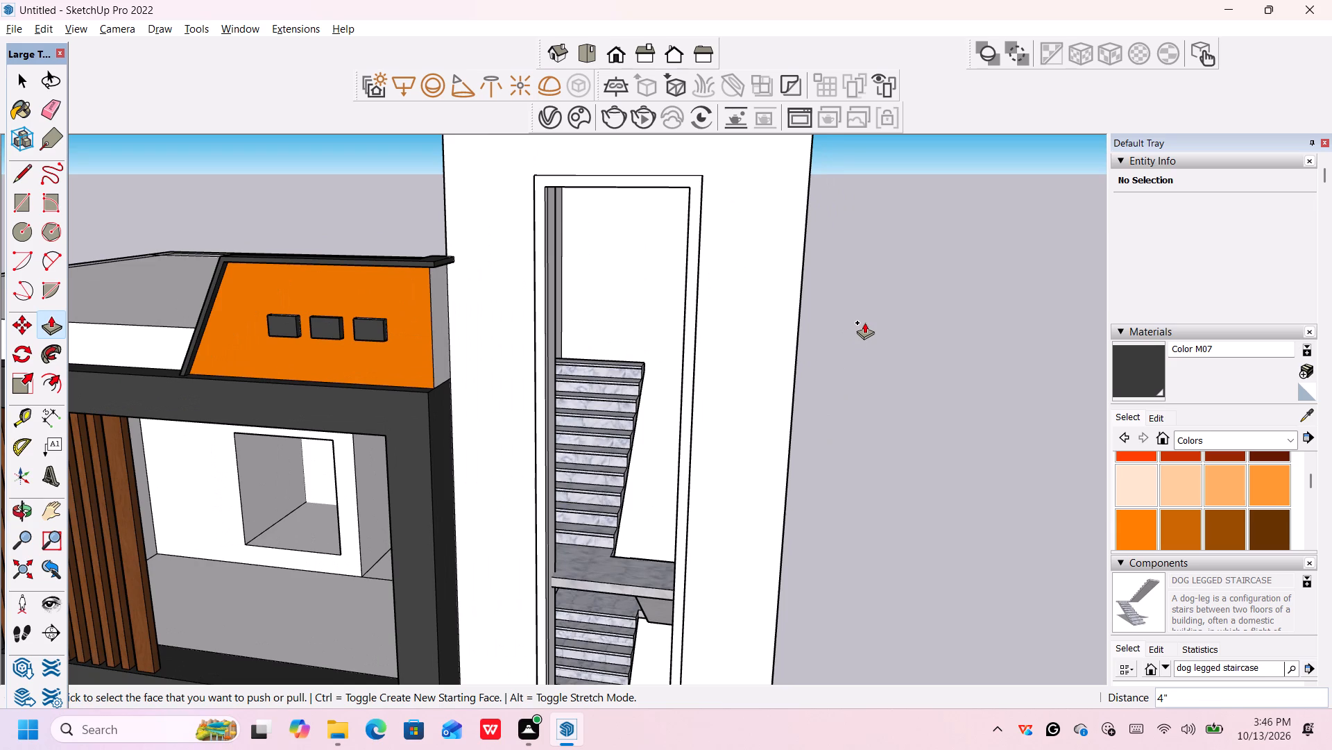
{"action": "scroll", "coordinate": [864, 322], "scroll_direction": "down", "scroll_amount": 7}
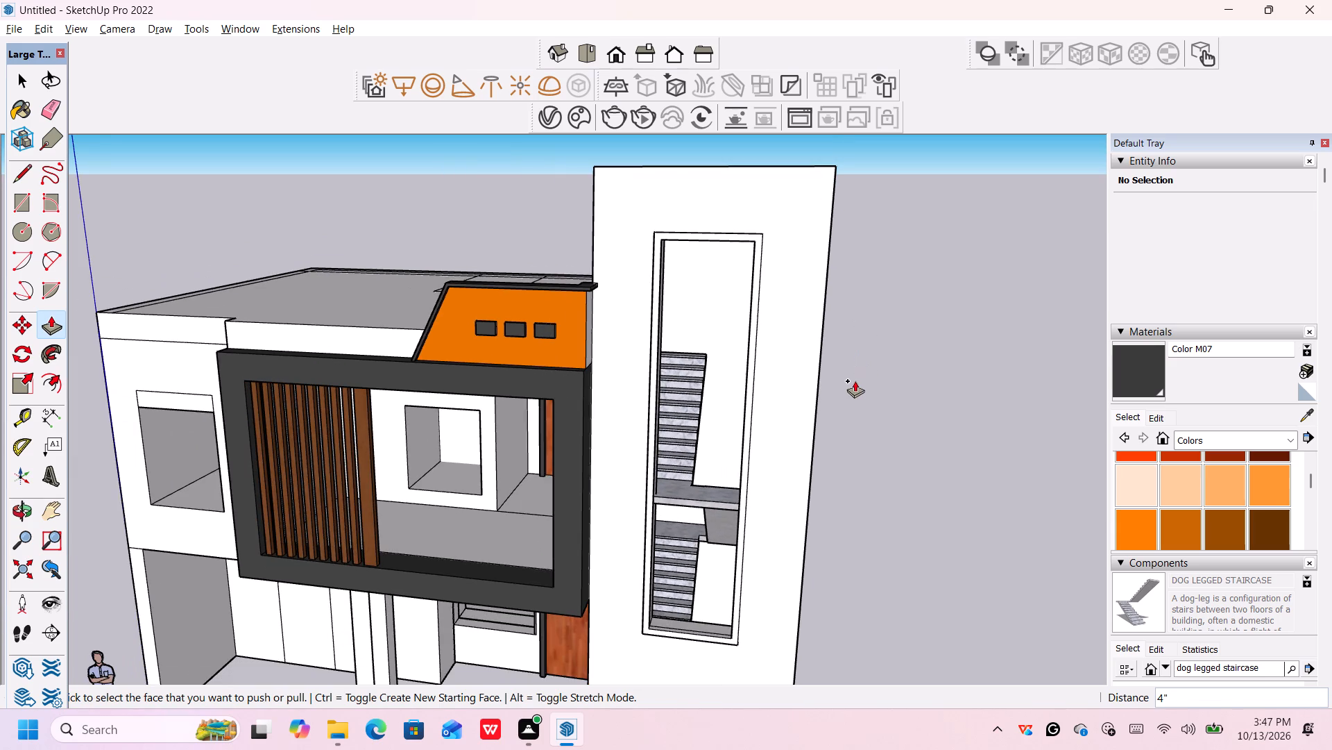
{"action": "scroll", "coordinate": [862, 399], "scroll_direction": "up", "scroll_amount": 4}
{"action": "scroll", "coordinate": [863, 402], "scroll_direction": "down", "scroll_amount": 17}
{"action": "middle_click_drag", "start_coordinate": [866, 470], "coordinate": [871, 467]}
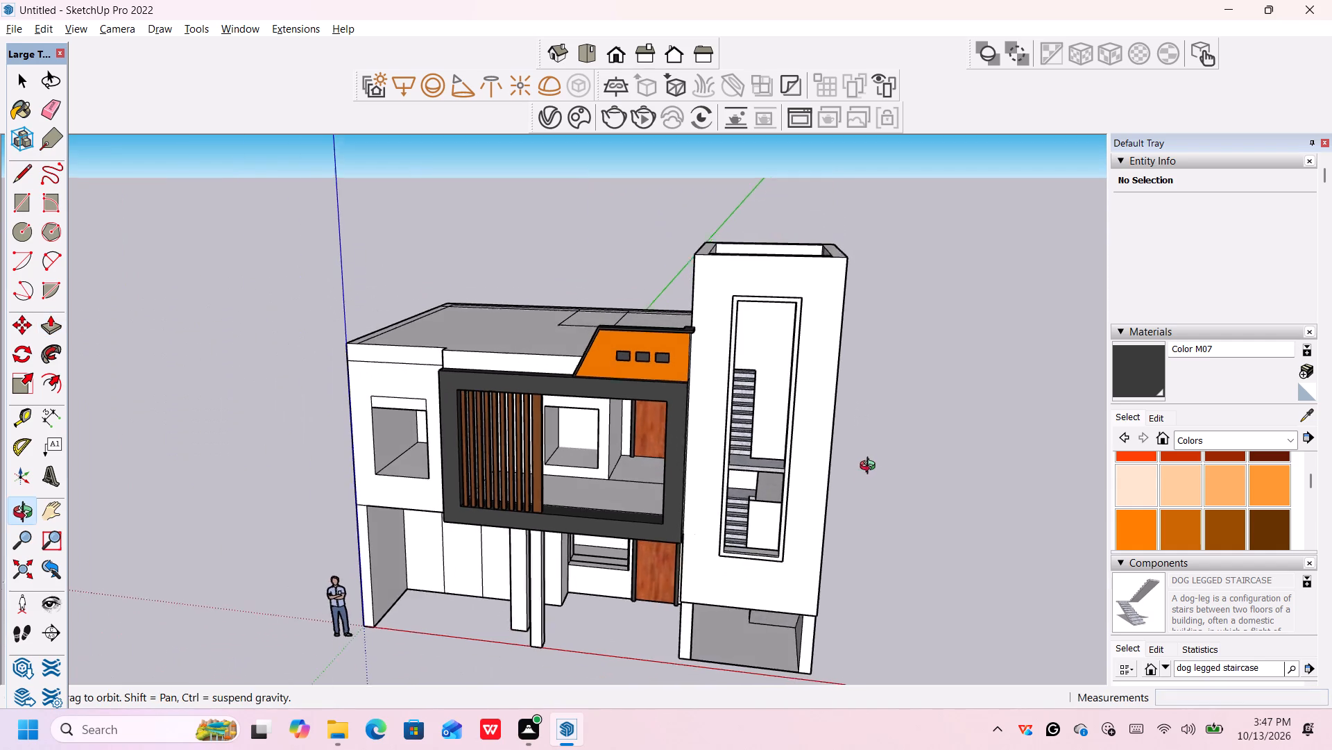
{"action": "middle_click_drag", "start_coordinate": [871, 467], "coordinate": [916, 453]}
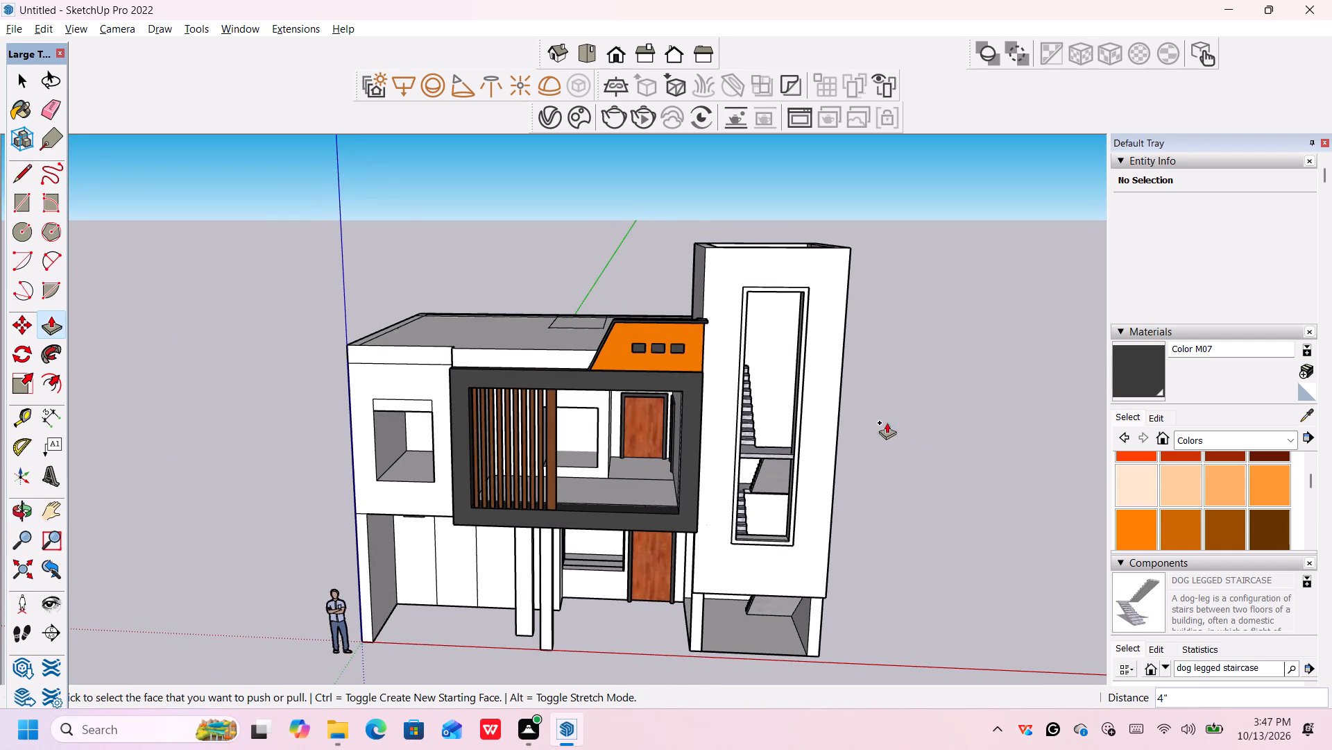
{"action": "scroll", "coordinate": [832, 360], "scroll_direction": "down", "scroll_amount": 1}
{"action": "scroll", "coordinate": [830, 373], "scroll_direction": "up", "scroll_amount": 1}
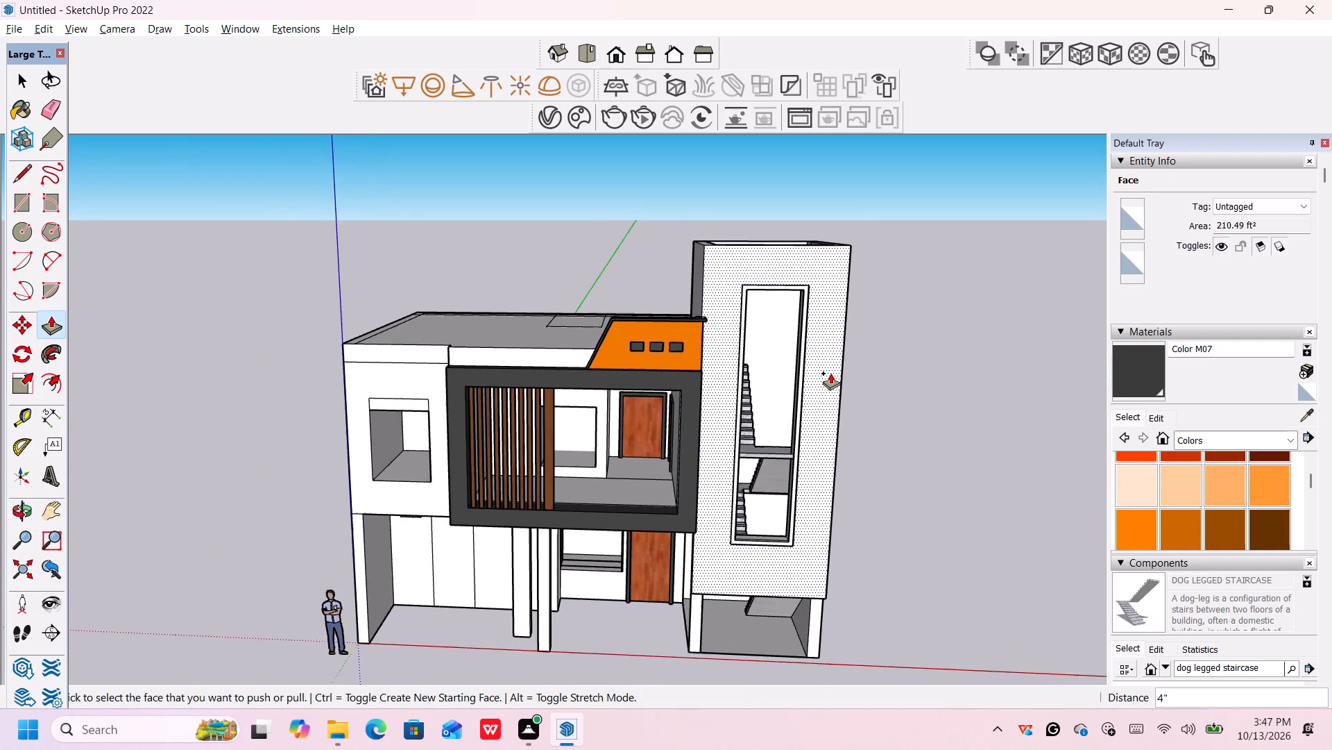
{"action": "scroll", "coordinate": [830, 373], "scroll_direction": "up", "scroll_amount": 3}
{"action": "key", "text": "space"}
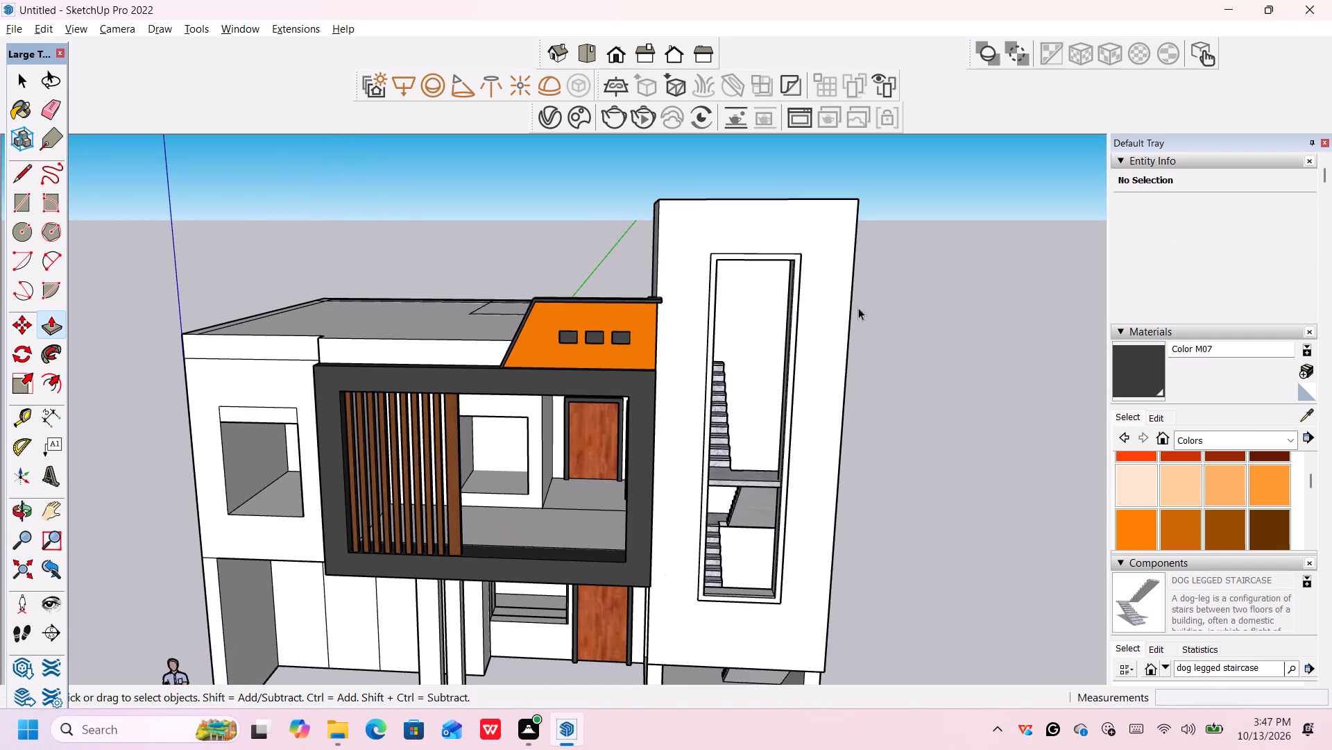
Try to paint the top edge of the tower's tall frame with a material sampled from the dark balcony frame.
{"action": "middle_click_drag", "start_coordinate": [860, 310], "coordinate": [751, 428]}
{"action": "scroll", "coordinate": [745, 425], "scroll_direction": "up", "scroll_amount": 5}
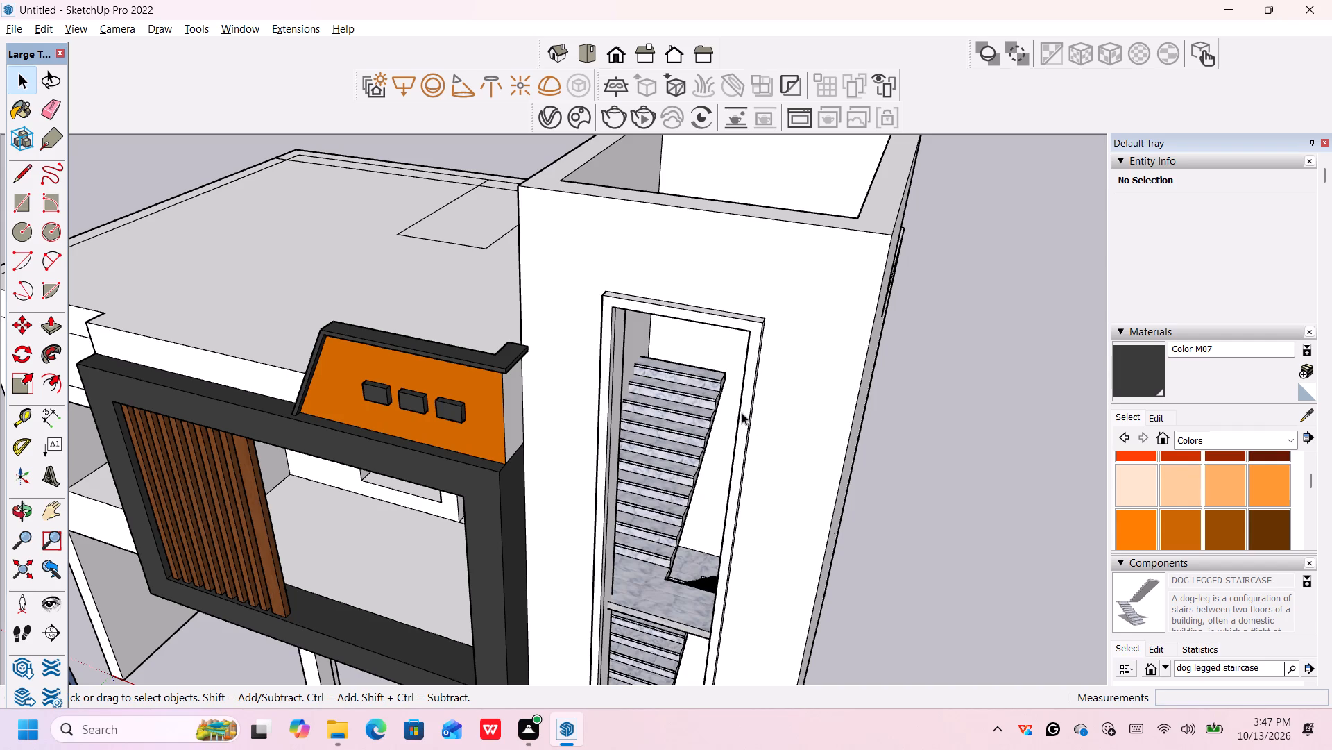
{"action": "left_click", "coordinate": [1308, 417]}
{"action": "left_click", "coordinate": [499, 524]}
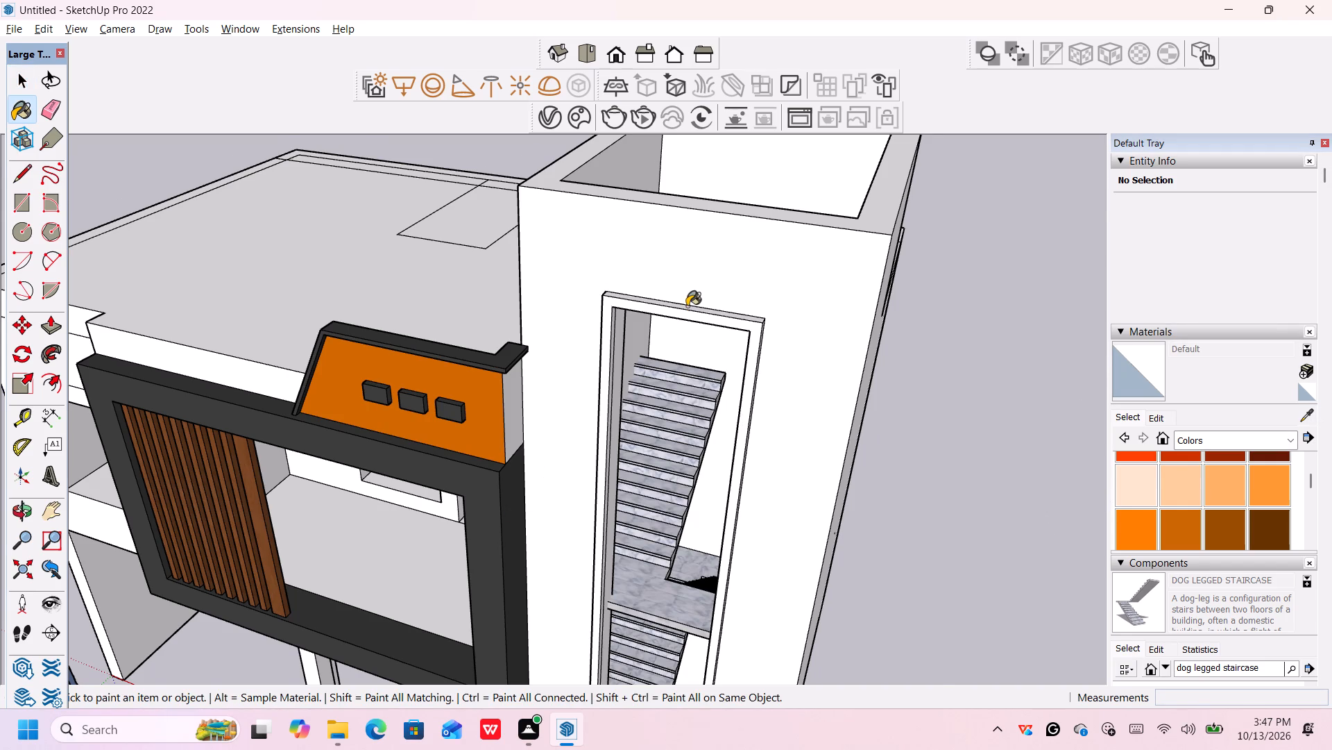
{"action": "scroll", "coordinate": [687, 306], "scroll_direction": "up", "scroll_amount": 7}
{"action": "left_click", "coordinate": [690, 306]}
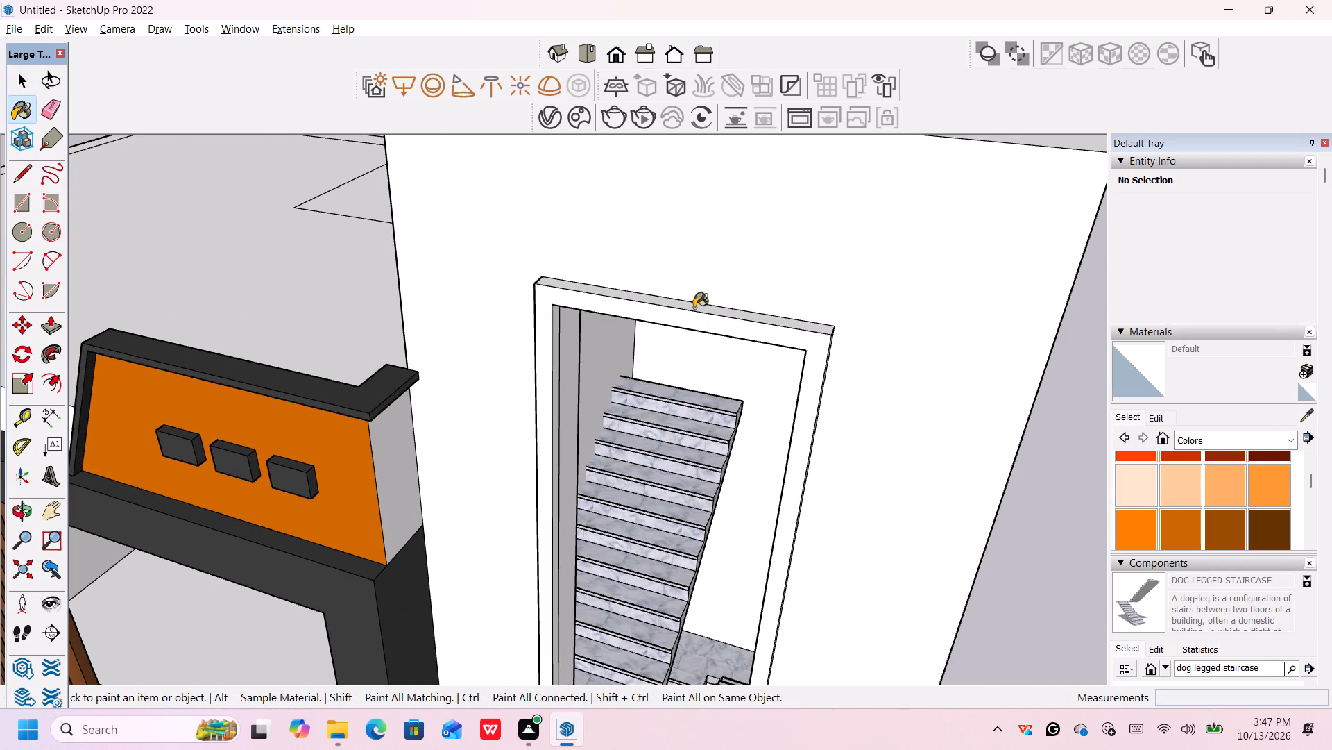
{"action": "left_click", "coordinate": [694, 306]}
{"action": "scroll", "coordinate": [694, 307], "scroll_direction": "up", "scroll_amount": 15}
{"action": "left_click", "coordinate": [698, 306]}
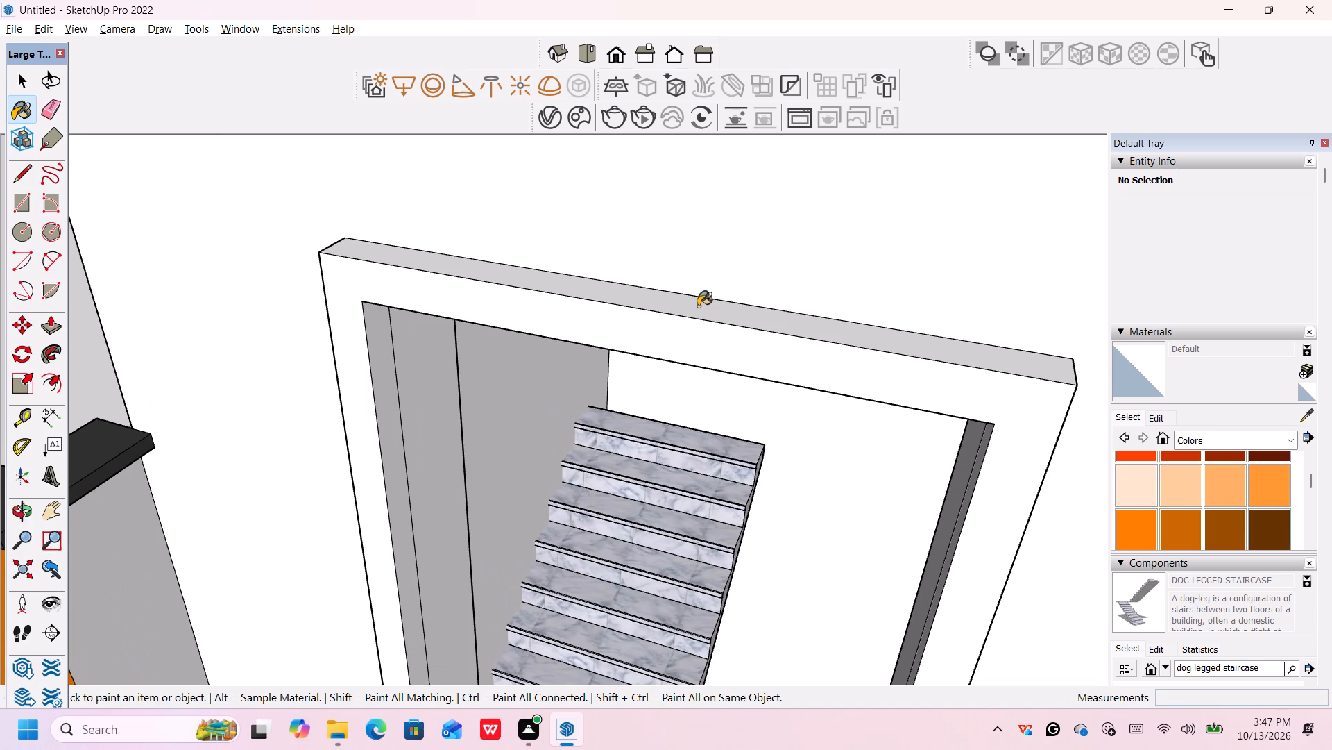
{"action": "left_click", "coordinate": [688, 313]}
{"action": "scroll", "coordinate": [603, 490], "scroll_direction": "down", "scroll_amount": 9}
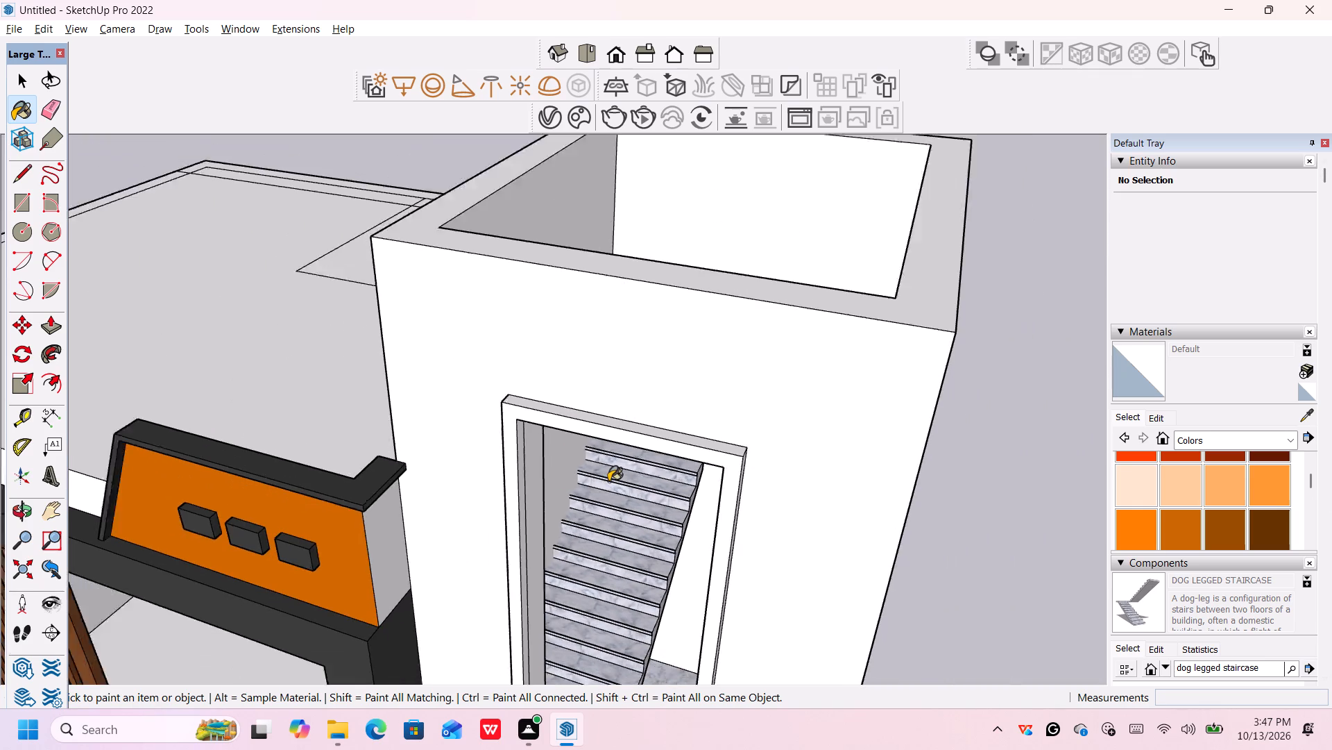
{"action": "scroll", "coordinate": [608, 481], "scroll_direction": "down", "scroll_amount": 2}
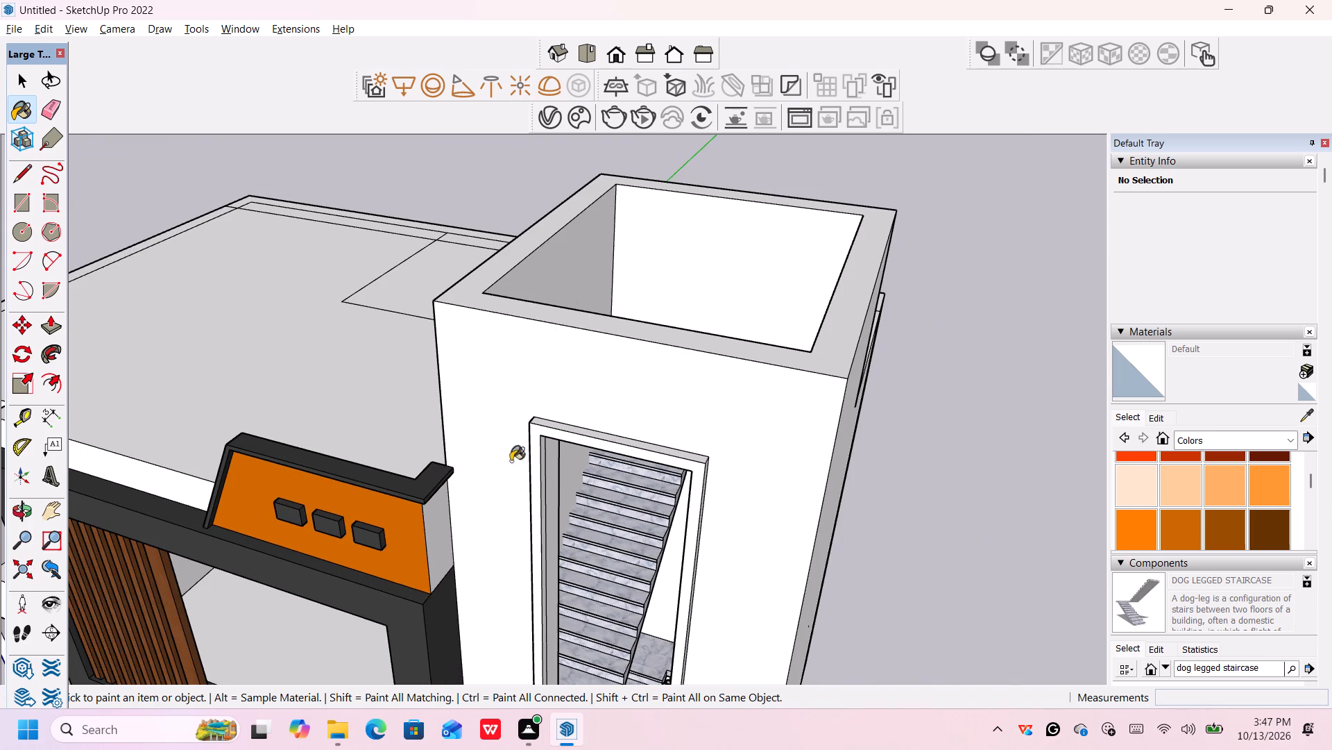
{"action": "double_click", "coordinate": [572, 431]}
Sample Color M07 from the dark cap above the orange panel and paint the tall frame's top edge and front face.
{"action": "left_click", "coordinate": [1304, 424]}
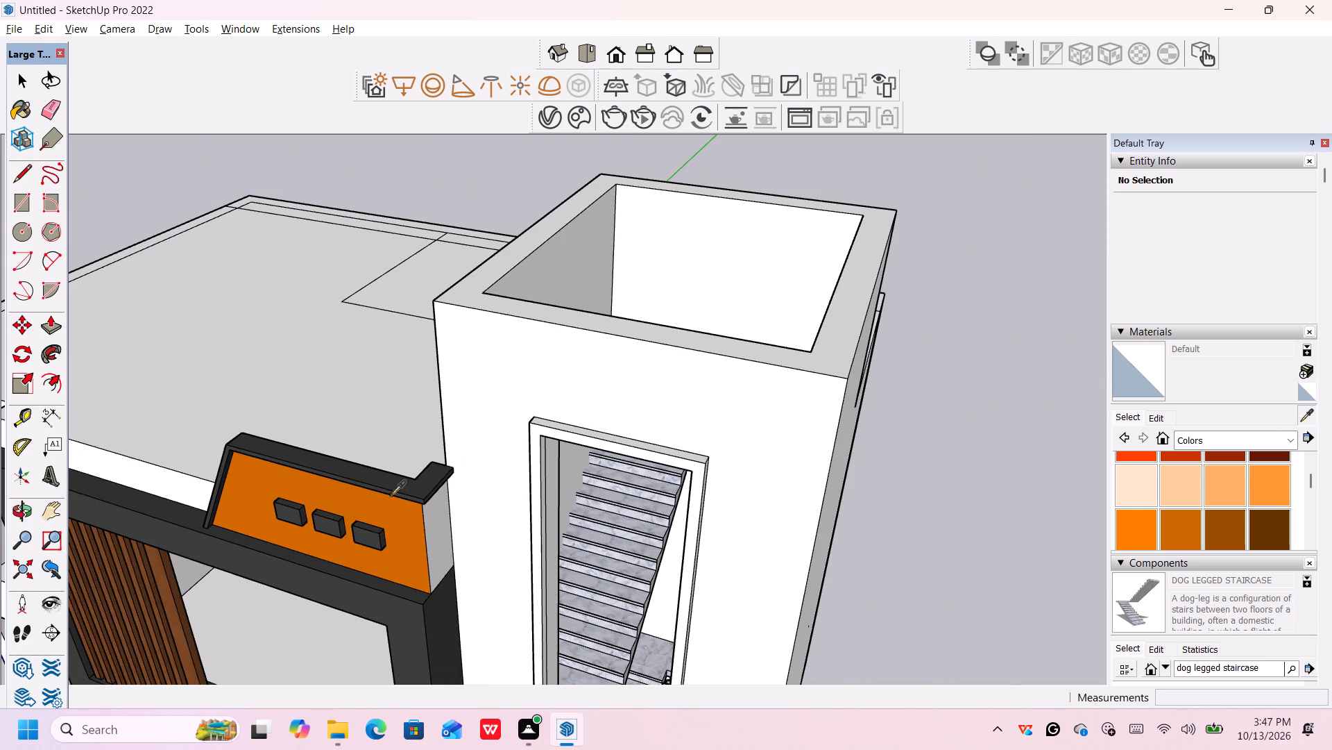
{"action": "left_click", "coordinate": [402, 481]}
{"action": "scroll", "coordinate": [608, 425], "scroll_direction": "up", "scroll_amount": 13}
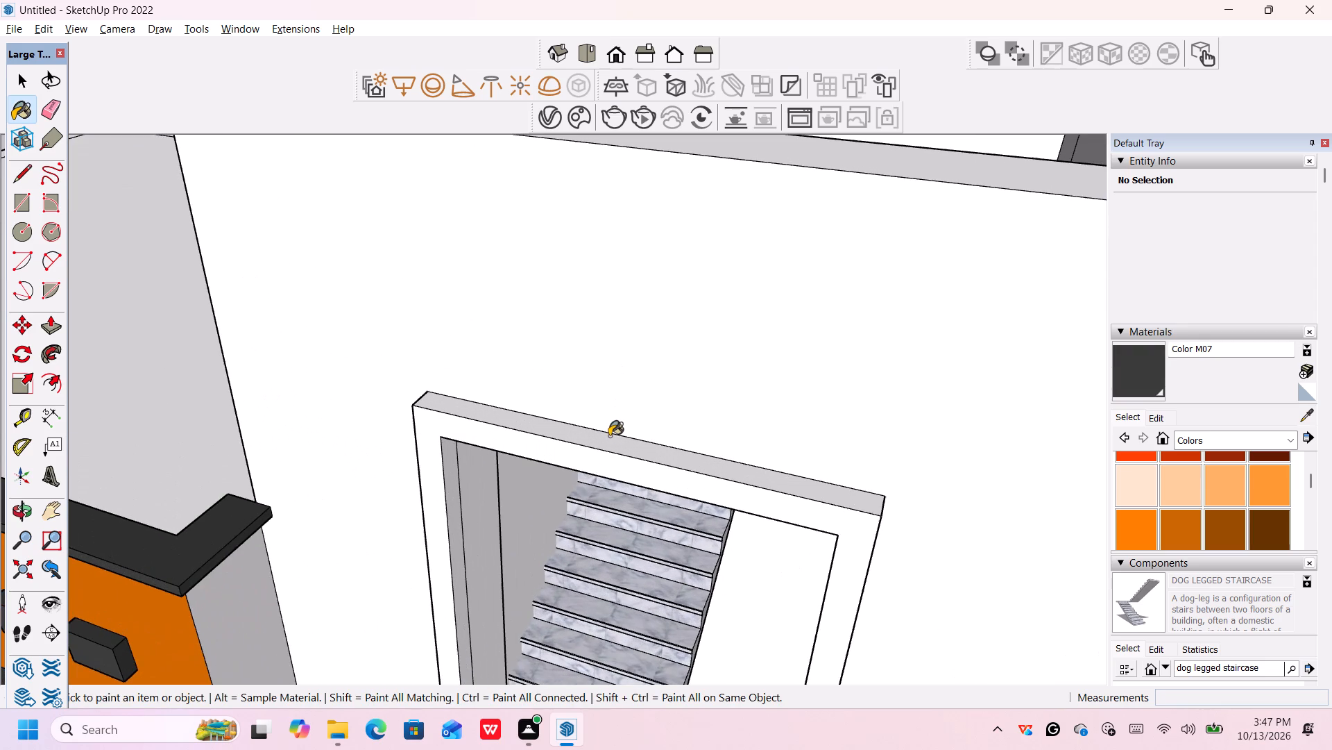
{"action": "double_click", "coordinate": [607, 440]}
{"action": "left_click", "coordinate": [606, 458]}
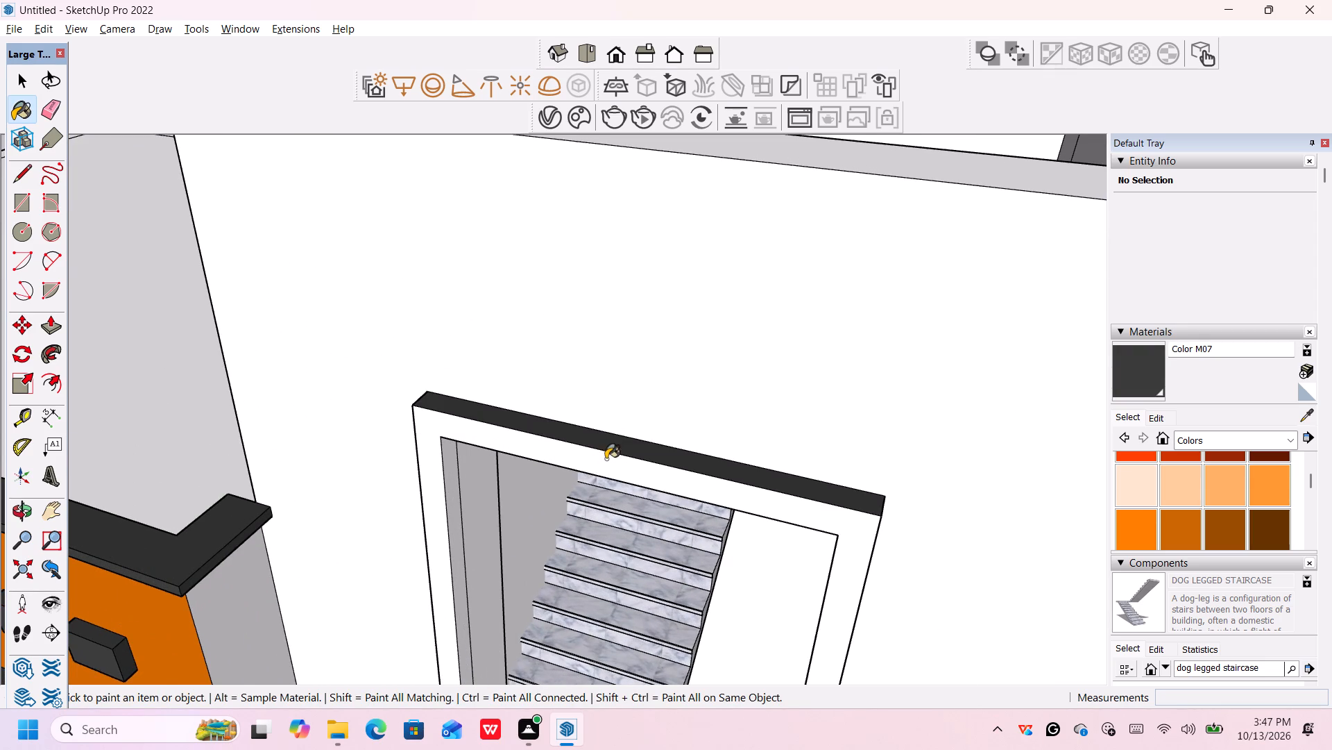
Paint the projecting frame's inner bottom edge and left inner side with Color M07.
{"action": "scroll", "coordinate": [606, 459], "scroll_direction": "down", "scroll_amount": 7}
{"action": "scroll", "coordinate": [613, 453], "scroll_direction": "down", "scroll_amount": 20}
{"action": "scroll", "coordinate": [613, 453], "scroll_direction": "down", "scroll_amount": 4}
{"action": "scroll", "coordinate": [631, 559], "scroll_direction": "down", "scroll_amount": 4}
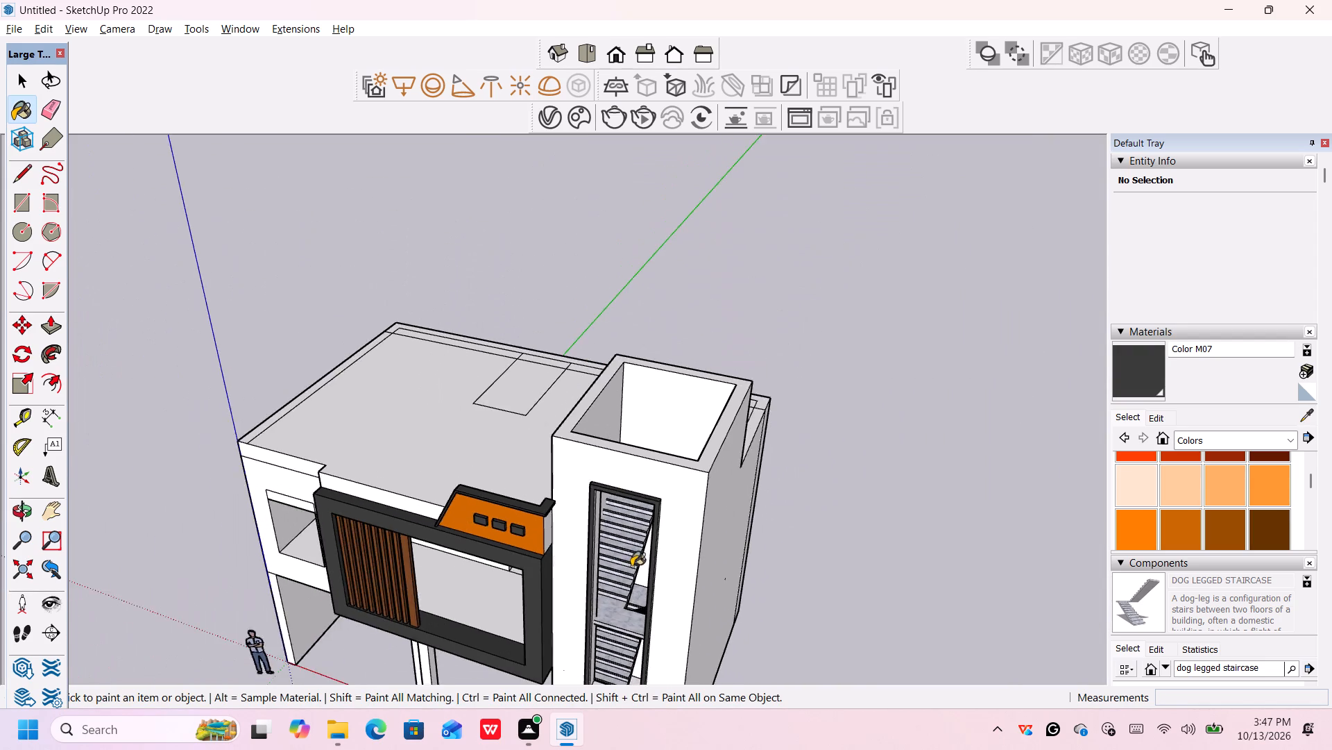
{"action": "scroll", "coordinate": [631, 567], "scroll_direction": "down", "scroll_amount": 6}
{"action": "scroll", "coordinate": [617, 668], "scroll_direction": "up", "scroll_amount": 5}
{"action": "middle_click_drag", "start_coordinate": [615, 667], "coordinate": [617, 631]}
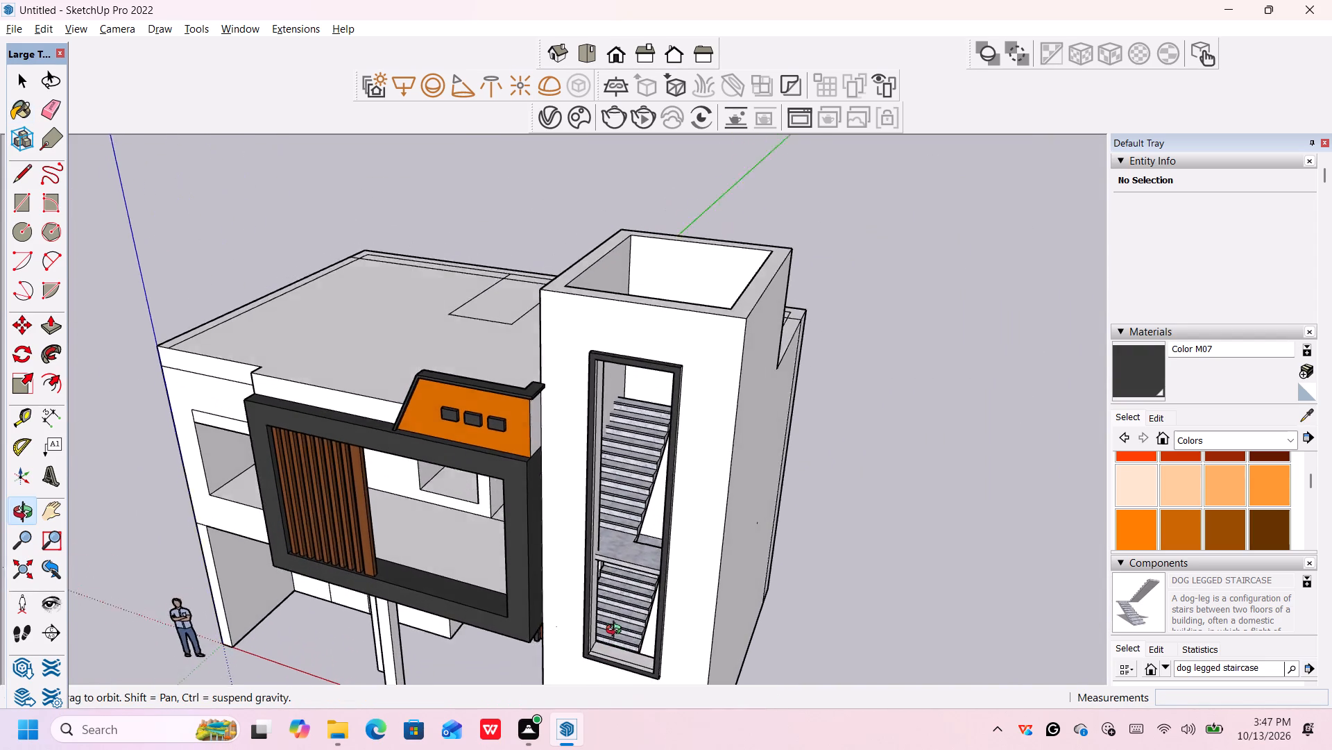
{"action": "middle_click_drag", "start_coordinate": [617, 631], "coordinate": [622, 619]}
{"action": "scroll", "coordinate": [622, 621], "scroll_direction": "up", "scroll_amount": 1}
{"action": "scroll", "coordinate": [622, 650], "scroll_direction": "down", "scroll_amount": 4}
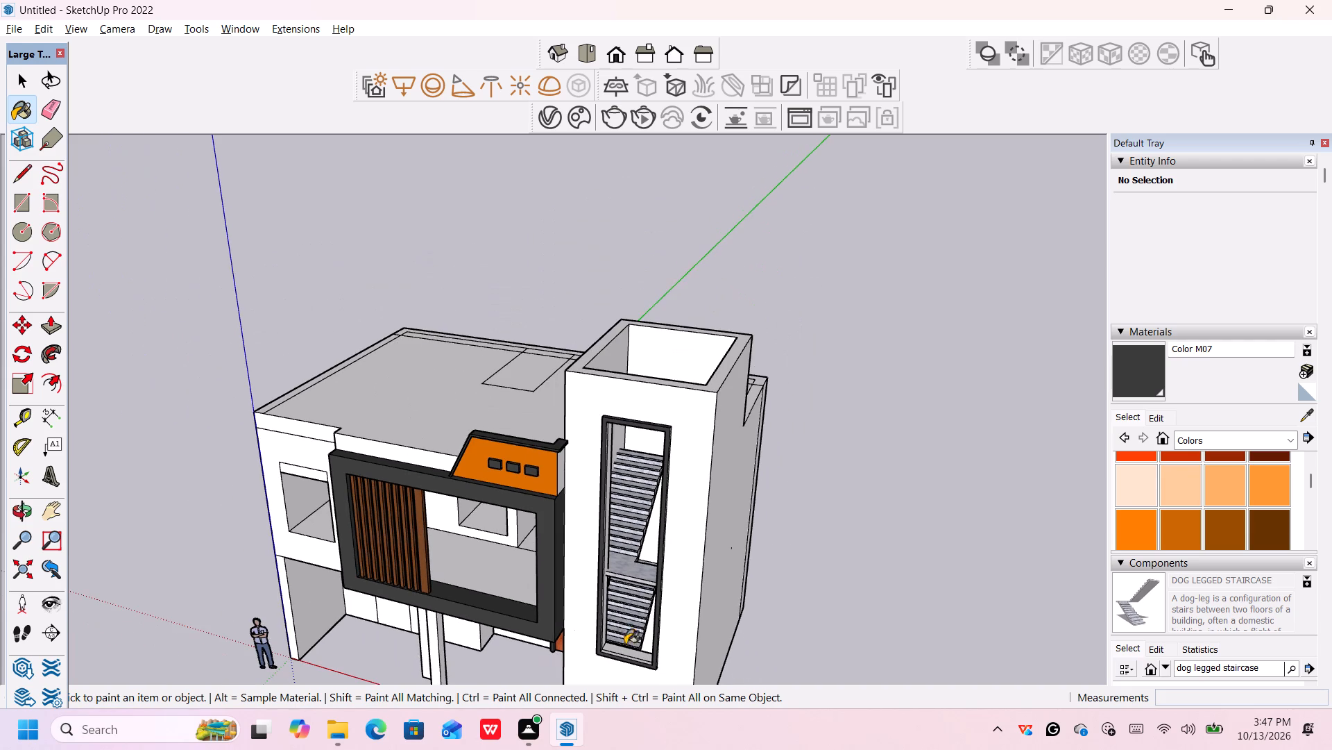
{"action": "middle_click_drag", "start_coordinate": [630, 647], "coordinate": [665, 528]}
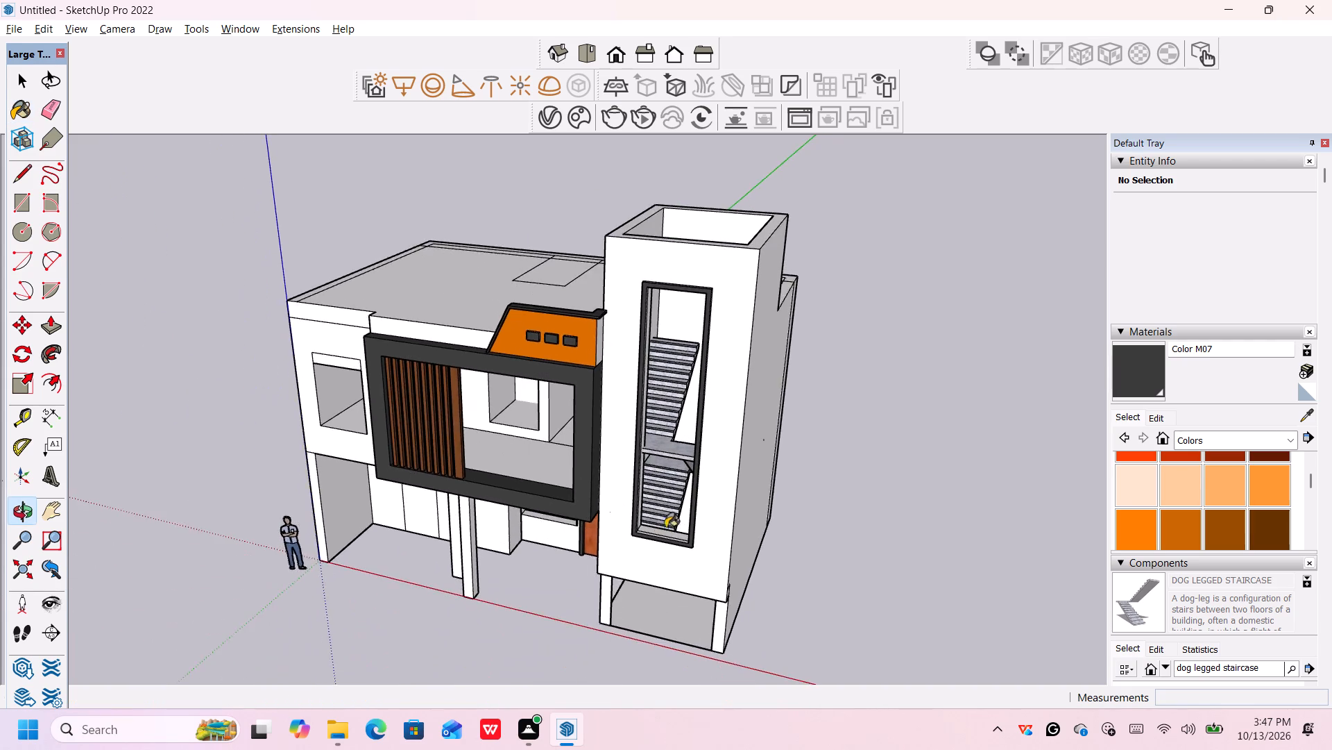
{"action": "scroll", "coordinate": [663, 540], "scroll_direction": "up", "scroll_amount": 10}
{"action": "left_click", "coordinate": [665, 529]}
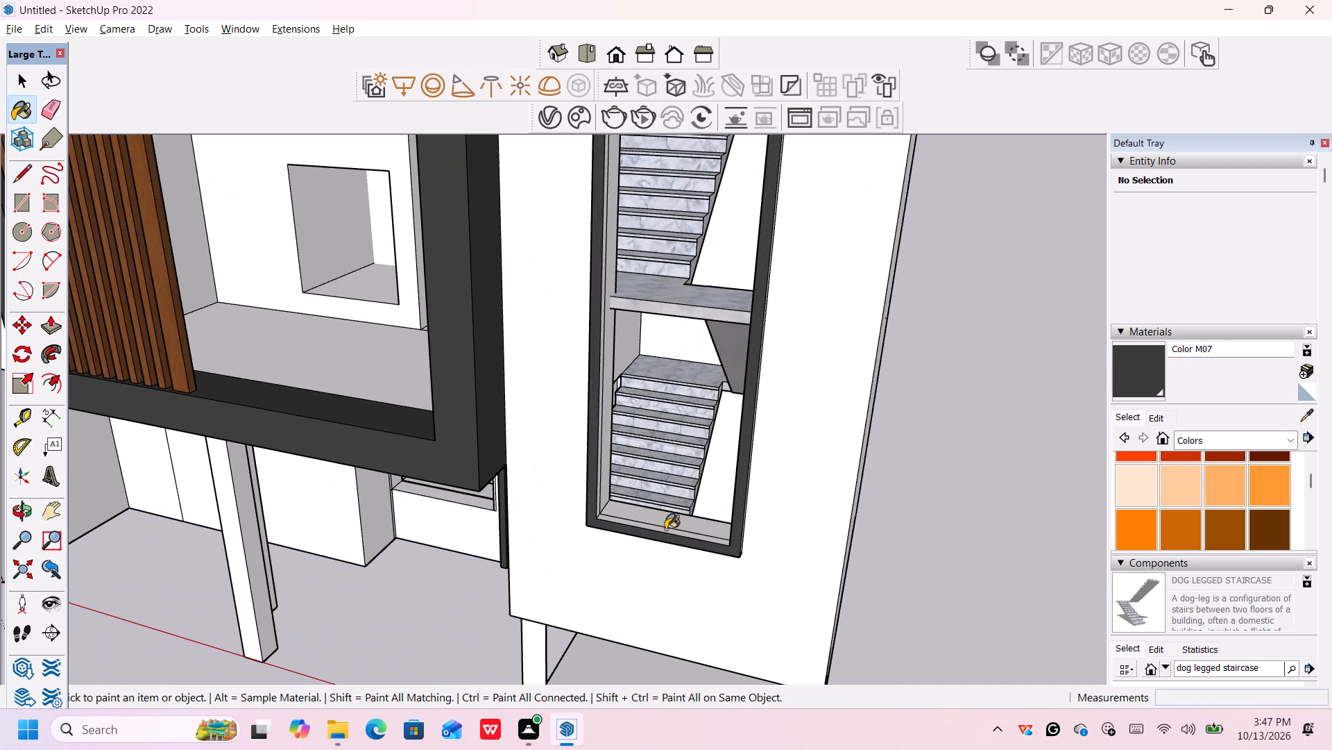
{"action": "scroll", "coordinate": [603, 490], "scroll_direction": "up", "scroll_amount": 10}
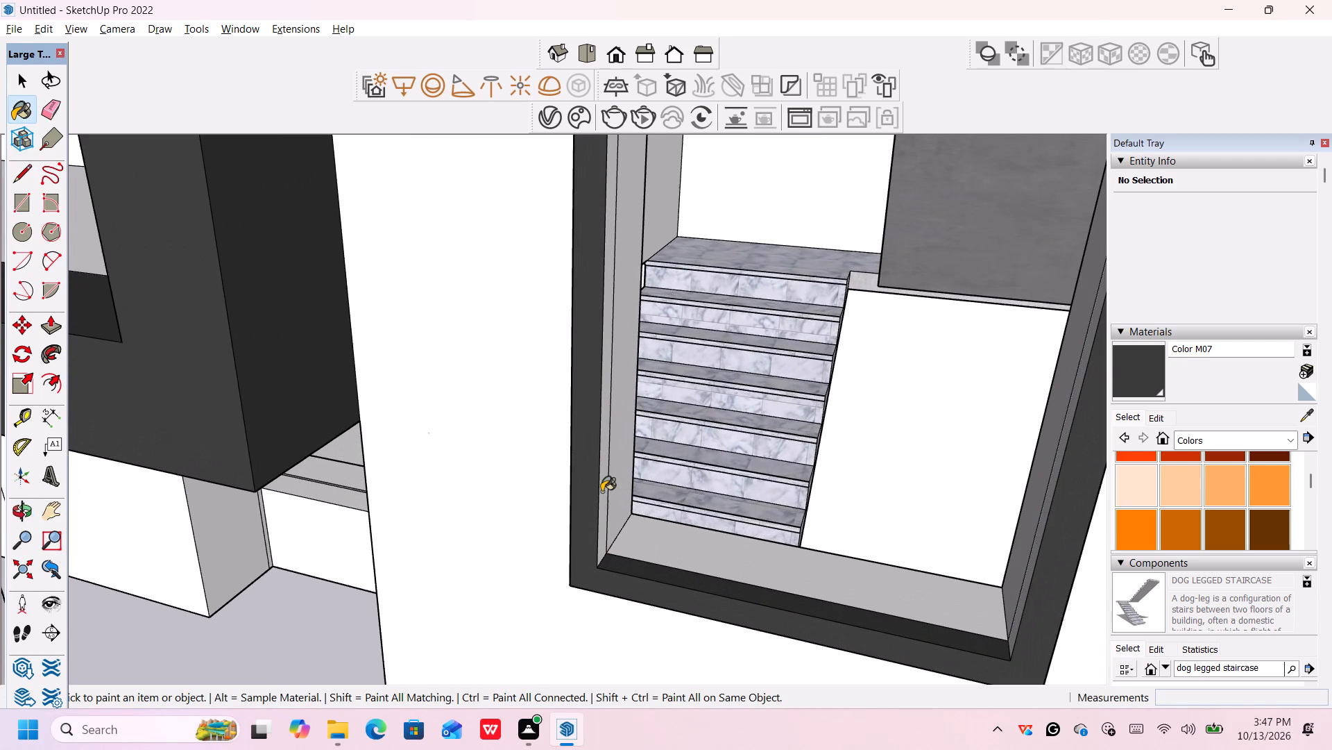
{"action": "left_click", "coordinate": [602, 490]}
Paint the tower's tall projecting frame on its inner right side and outer left side with Color M07.
{"action": "scroll", "coordinate": [602, 492], "scroll_direction": "down", "scroll_amount": 7}
{"action": "scroll", "coordinate": [602, 493], "scroll_direction": "up", "scroll_amount": 1}
{"action": "scroll", "coordinate": [602, 493], "scroll_direction": "down", "scroll_amount": 12}
{"action": "middle_click_drag", "start_coordinate": [663, 505], "coordinate": [662, 505]}
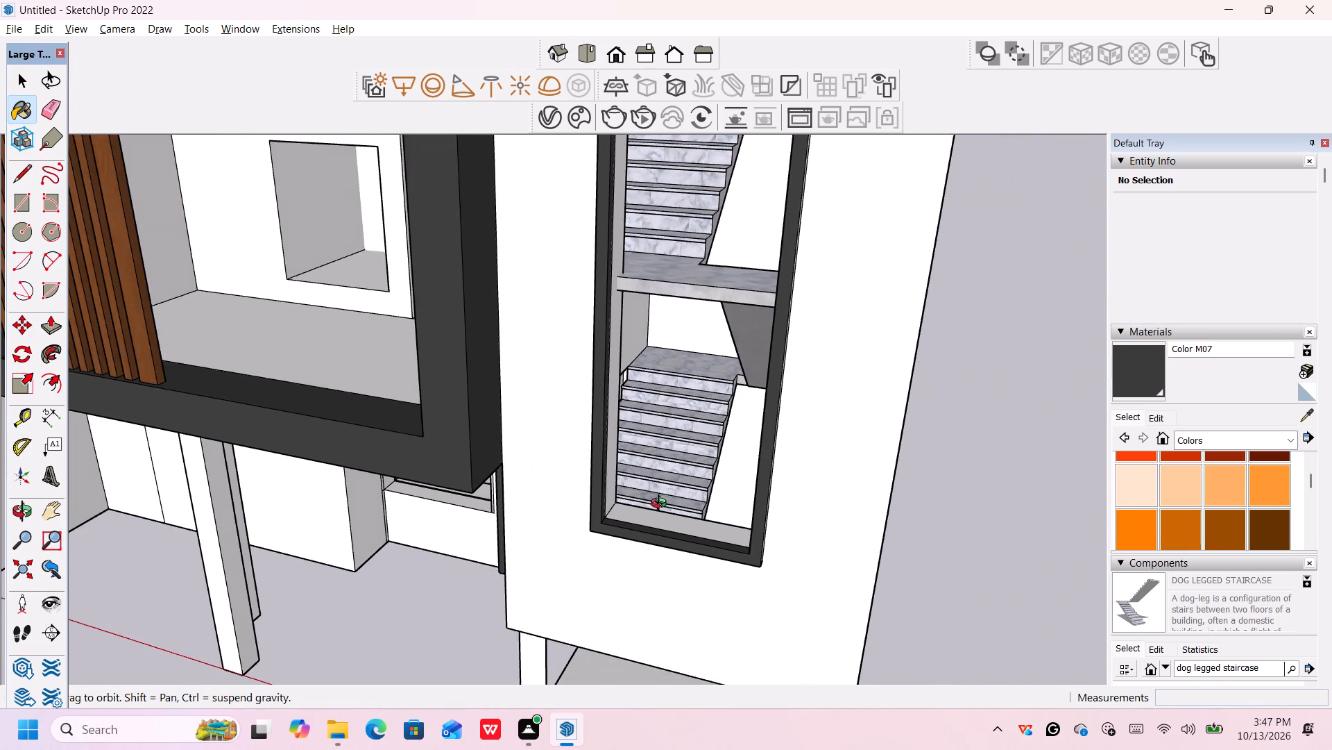
{"action": "middle_click_drag", "start_coordinate": [662, 505], "coordinate": [956, 516]}
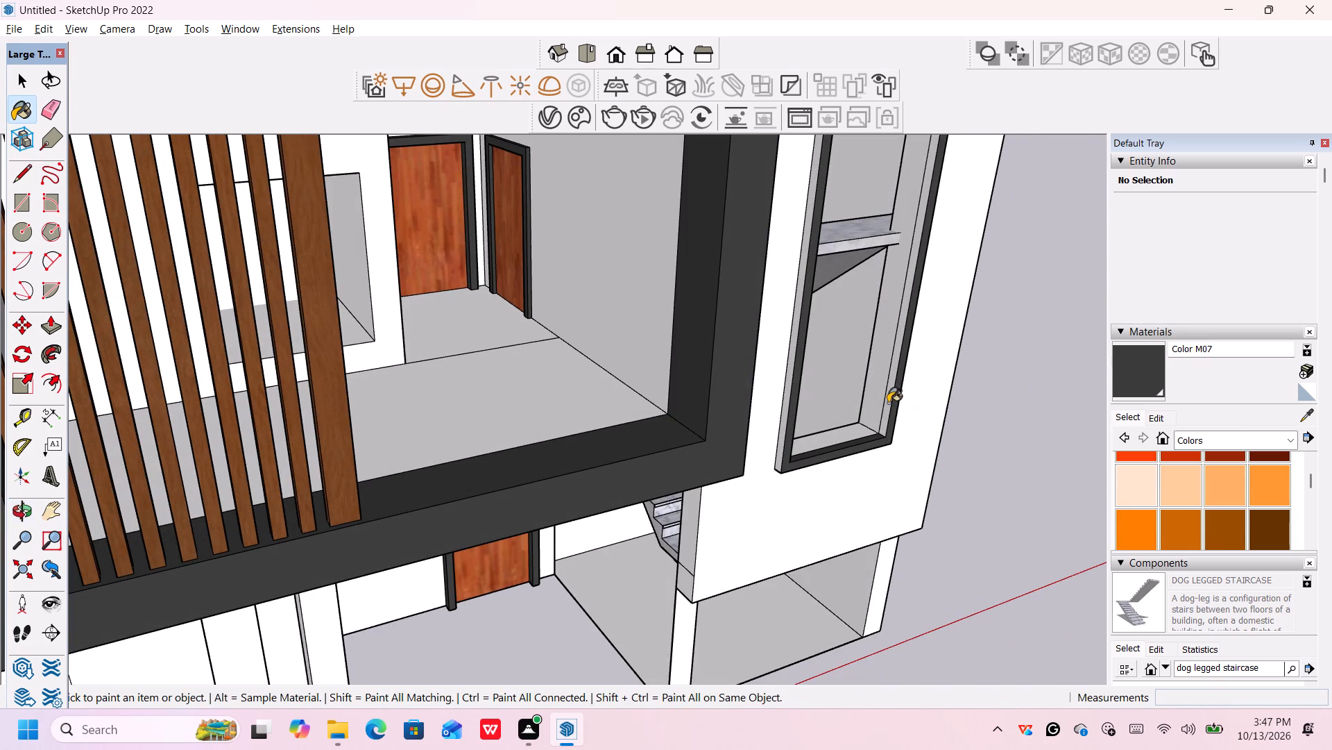
{"action": "left_click", "coordinate": [888, 403]}
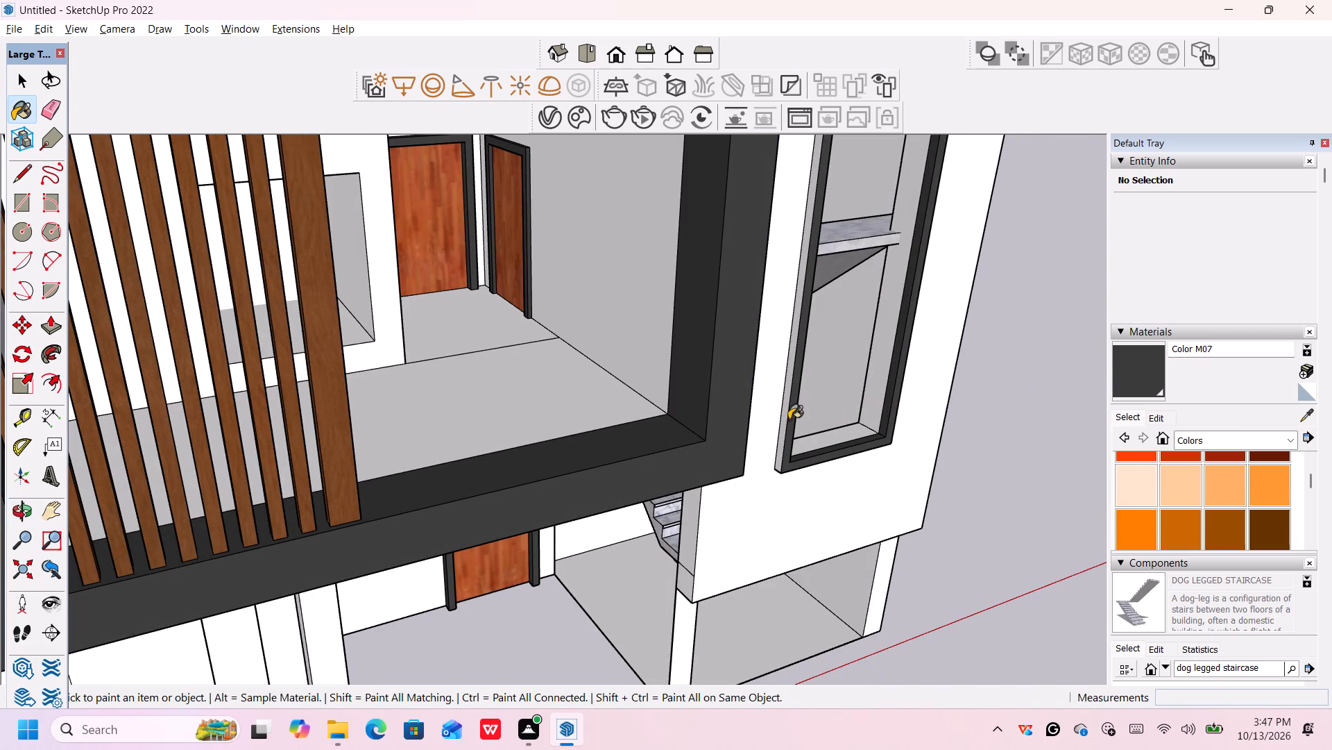
{"action": "scroll", "coordinate": [788, 416], "scroll_direction": "up", "scroll_amount": 4}
{"action": "left_click", "coordinate": [784, 412]}
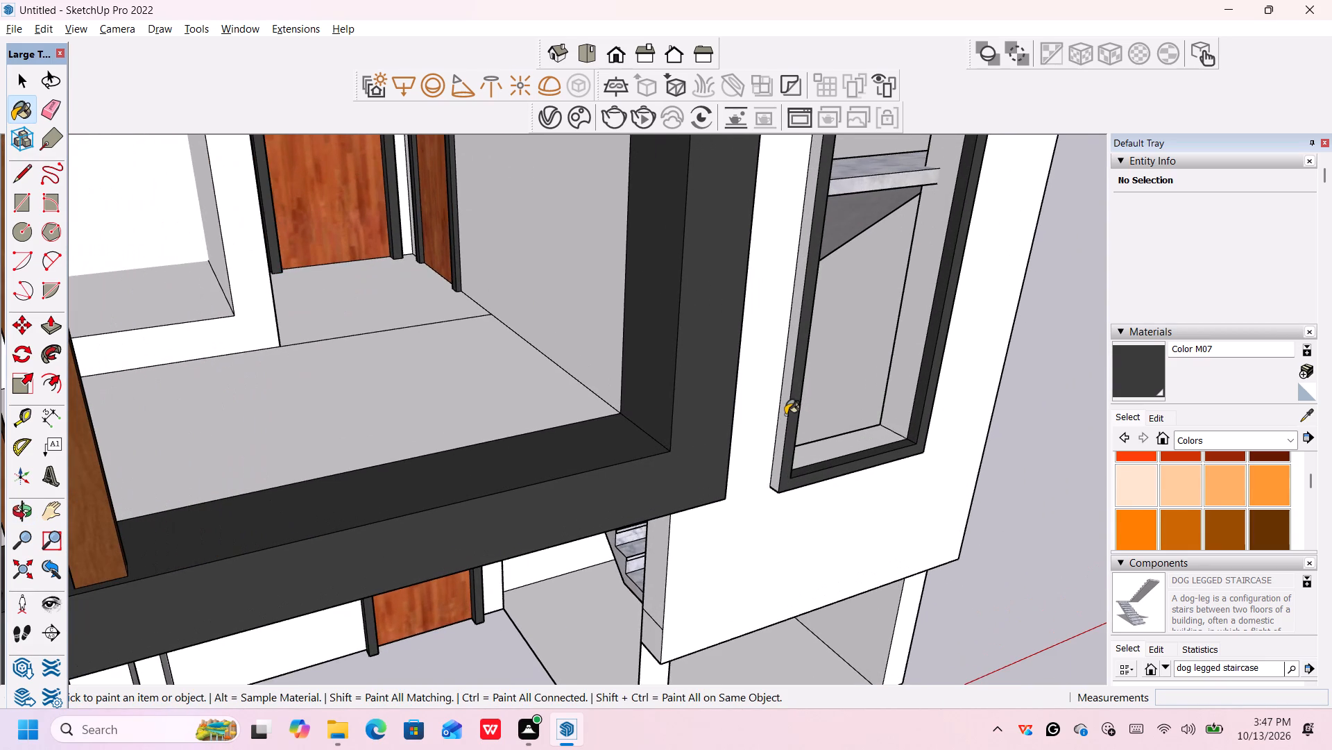
Paint the outer right side of the tower's tall frame with Color M07.
{"action": "scroll", "coordinate": [795, 426], "scroll_direction": "down", "scroll_amount": 15}
{"action": "scroll", "coordinate": [926, 395], "scroll_direction": "down", "scroll_amount": 5}
{"action": "middle_click_drag", "start_coordinate": [956, 407], "coordinate": [931, 415]}
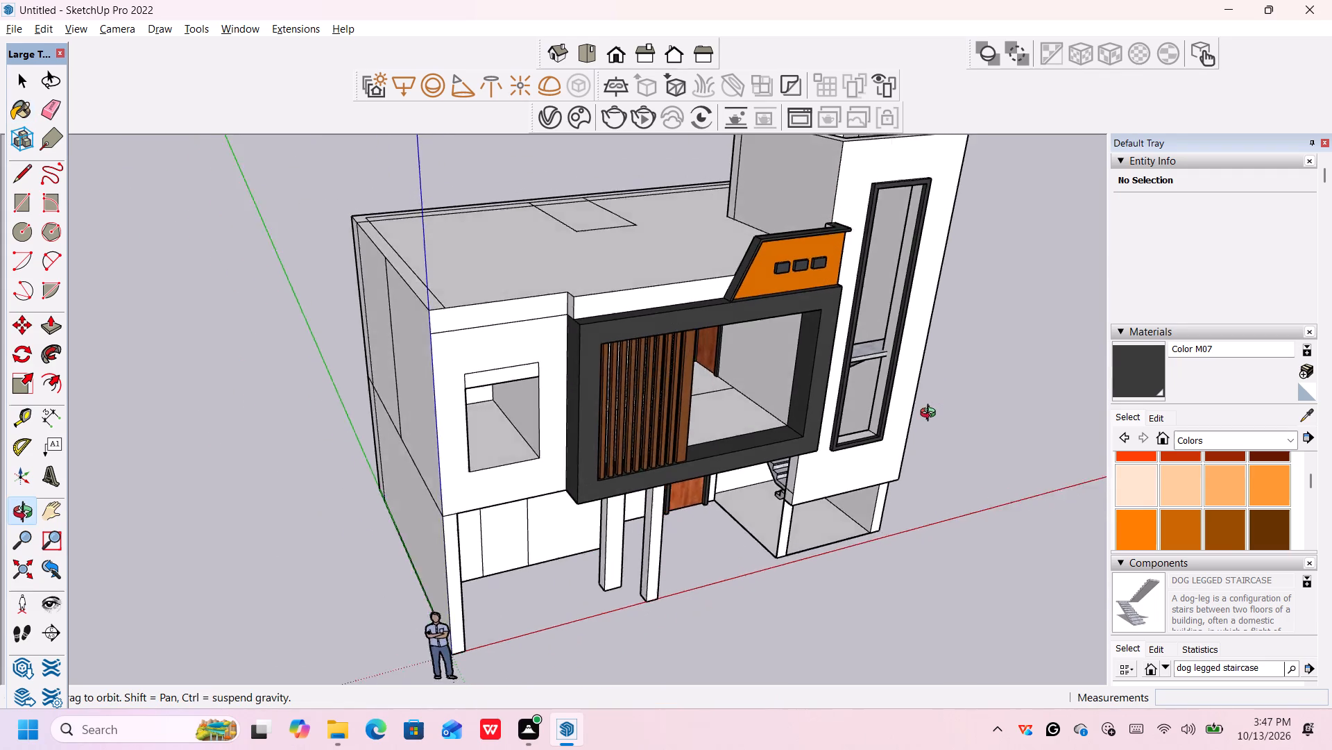
{"action": "middle_click_drag", "start_coordinate": [931, 415], "coordinate": [484, 354]}
{"action": "scroll", "coordinate": [499, 357], "scroll_direction": "up", "scroll_amount": 3}
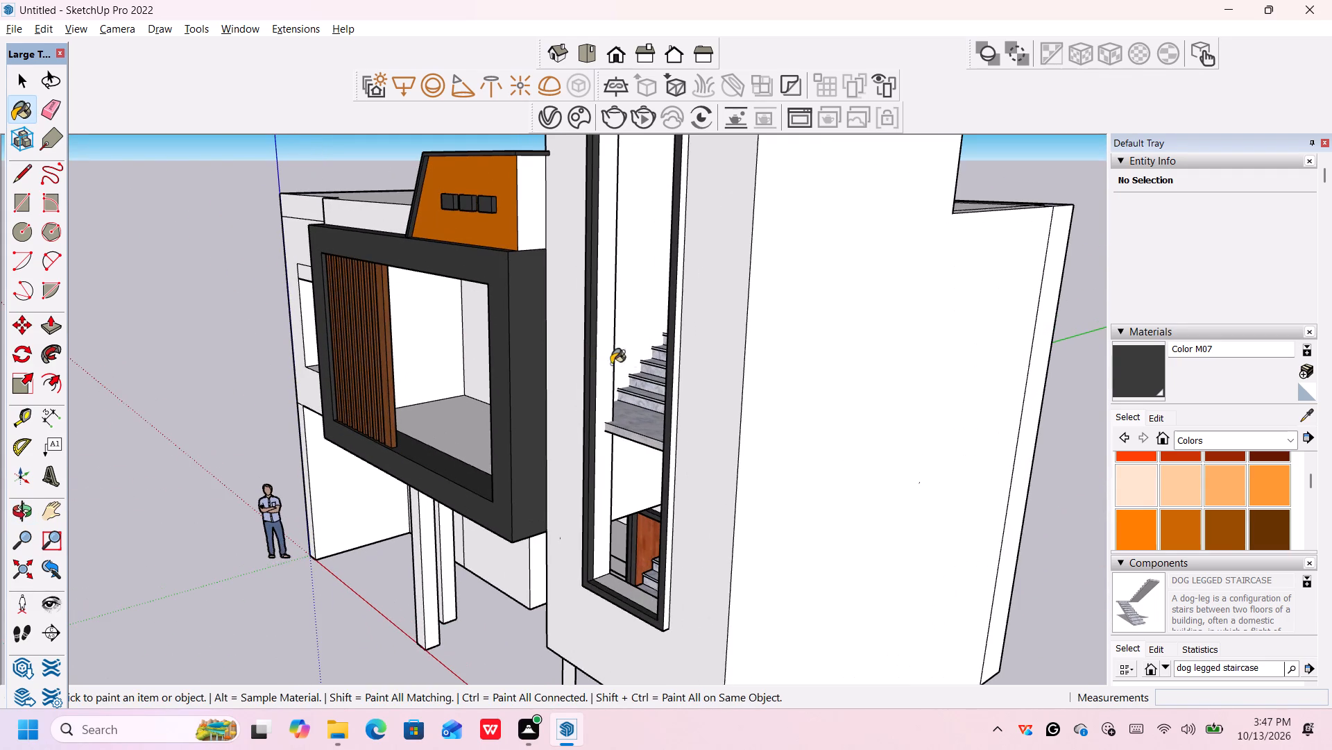
{"action": "left_click", "coordinate": [674, 372]}
{"action": "scroll", "coordinate": [672, 373], "scroll_direction": "up", "scroll_amount": 11}
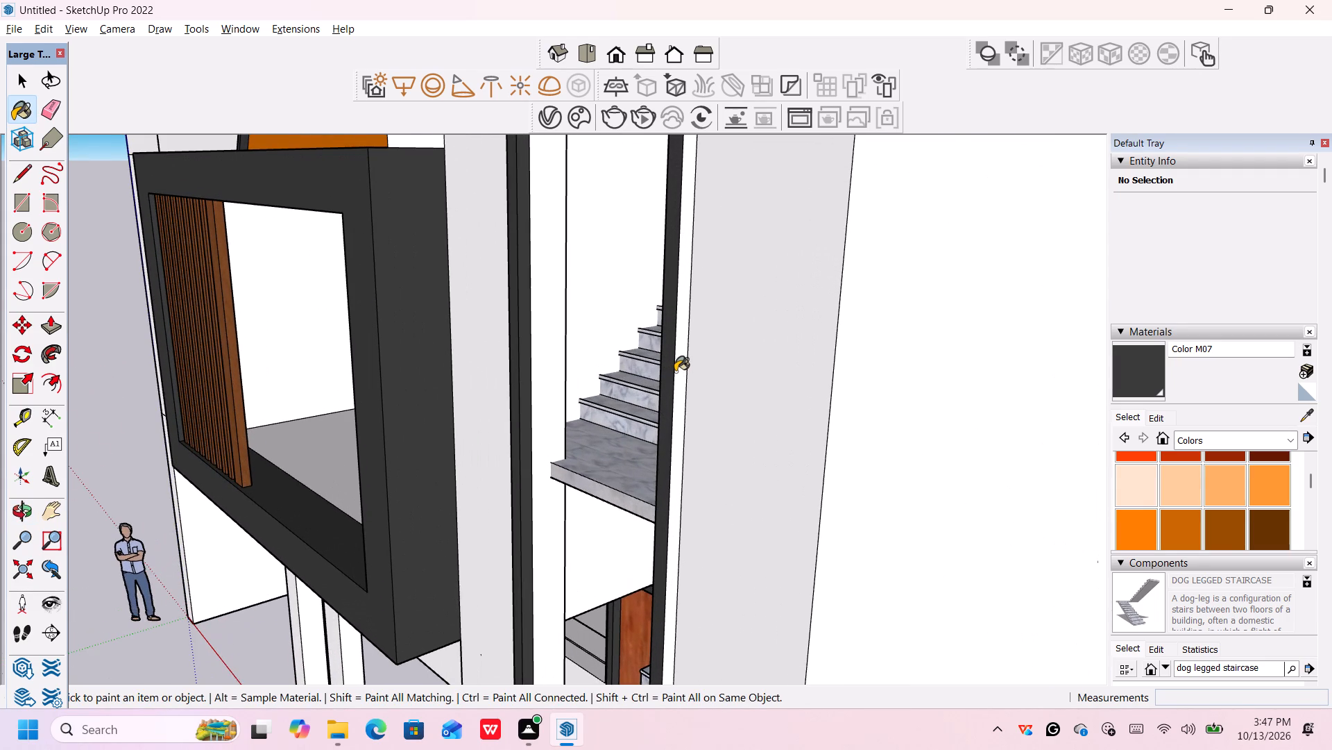
{"action": "left_click", "coordinate": [675, 372]}
{"action": "left_click", "coordinate": [682, 368]}
Paint the underside of the tower's tall frame with Color M07.
{"action": "scroll", "coordinate": [681, 370], "scroll_direction": "down", "scroll_amount": 7}
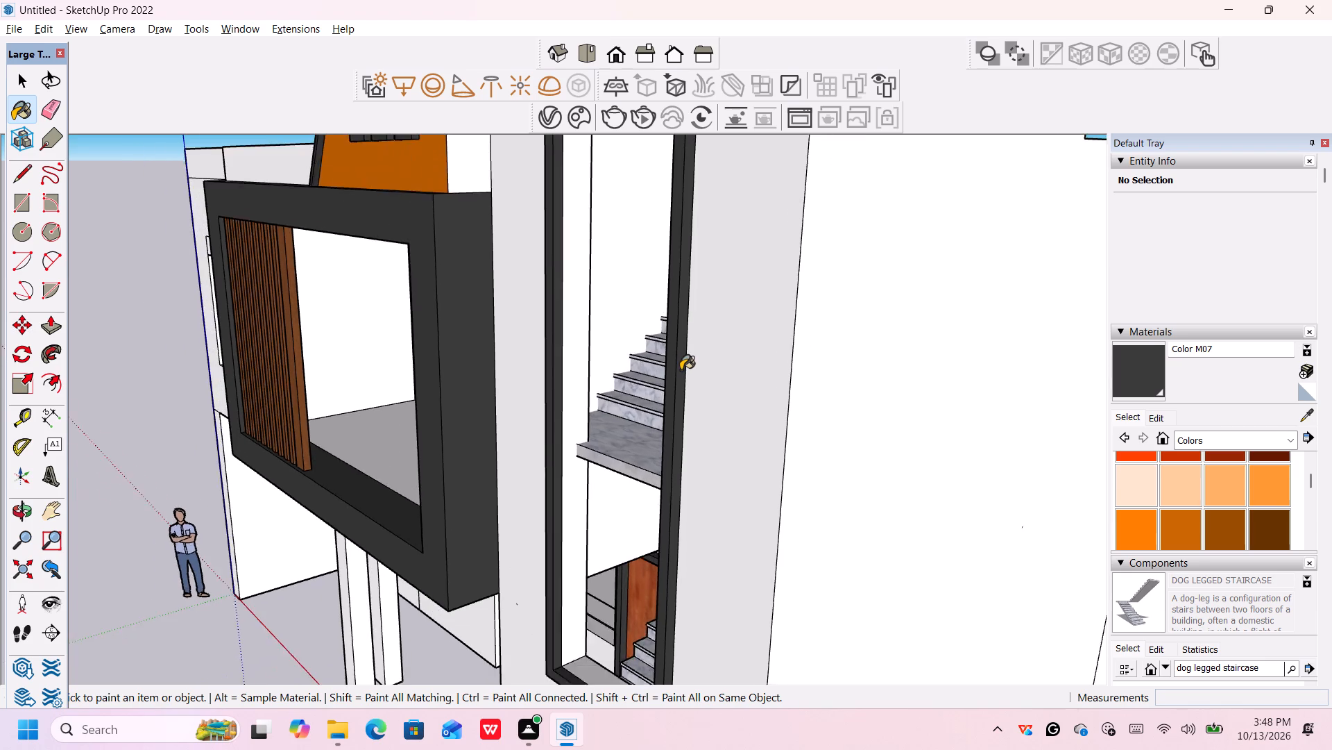
{"action": "scroll", "coordinate": [681, 370], "scroll_direction": "down", "scroll_amount": 15}
{"action": "middle_click_drag", "start_coordinate": [634, 641], "coordinate": [650, 561]}
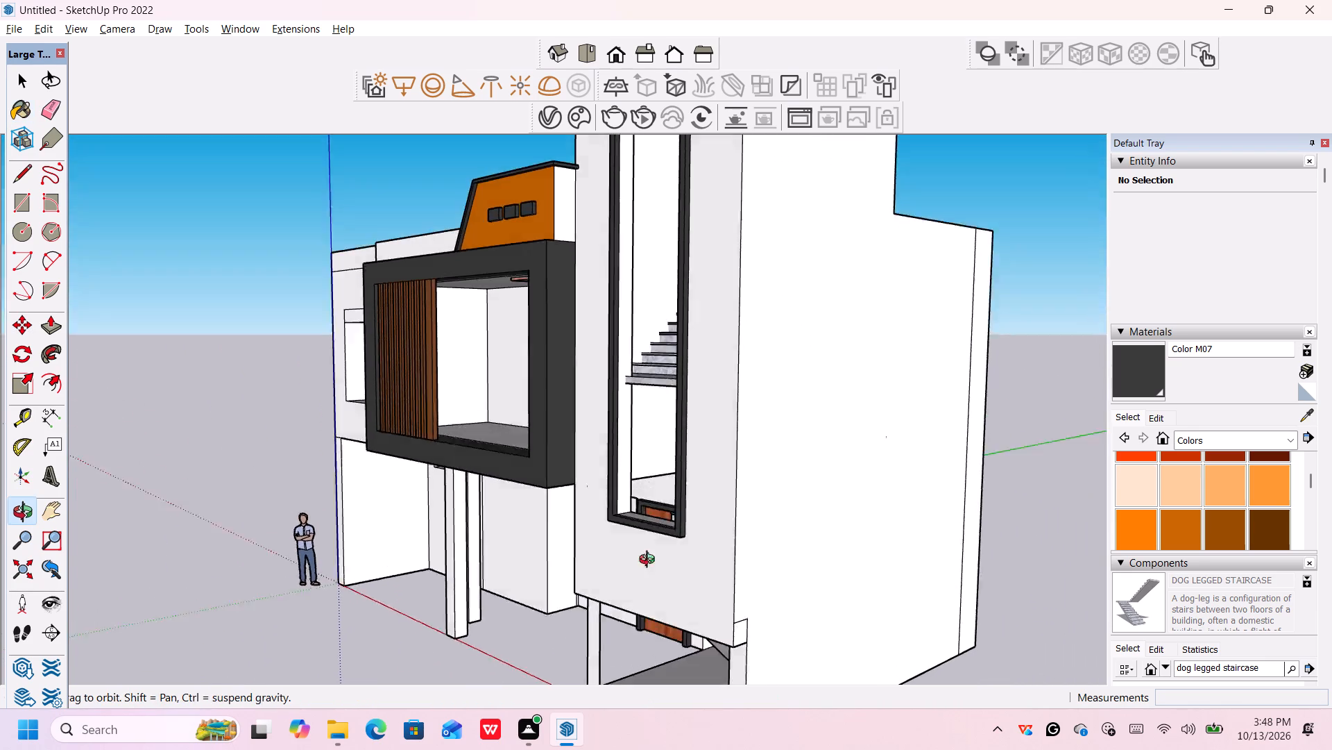
{"action": "middle_click_drag", "start_coordinate": [650, 561], "coordinate": [708, 460]}
{"action": "middle_click_drag", "start_coordinate": [676, 534], "coordinate": [676, 381]}
{"action": "scroll", "coordinate": [678, 375], "scroll_direction": "up", "scroll_amount": 3}
{"action": "scroll", "coordinate": [719, 446], "scroll_direction": "up", "scroll_amount": 1}
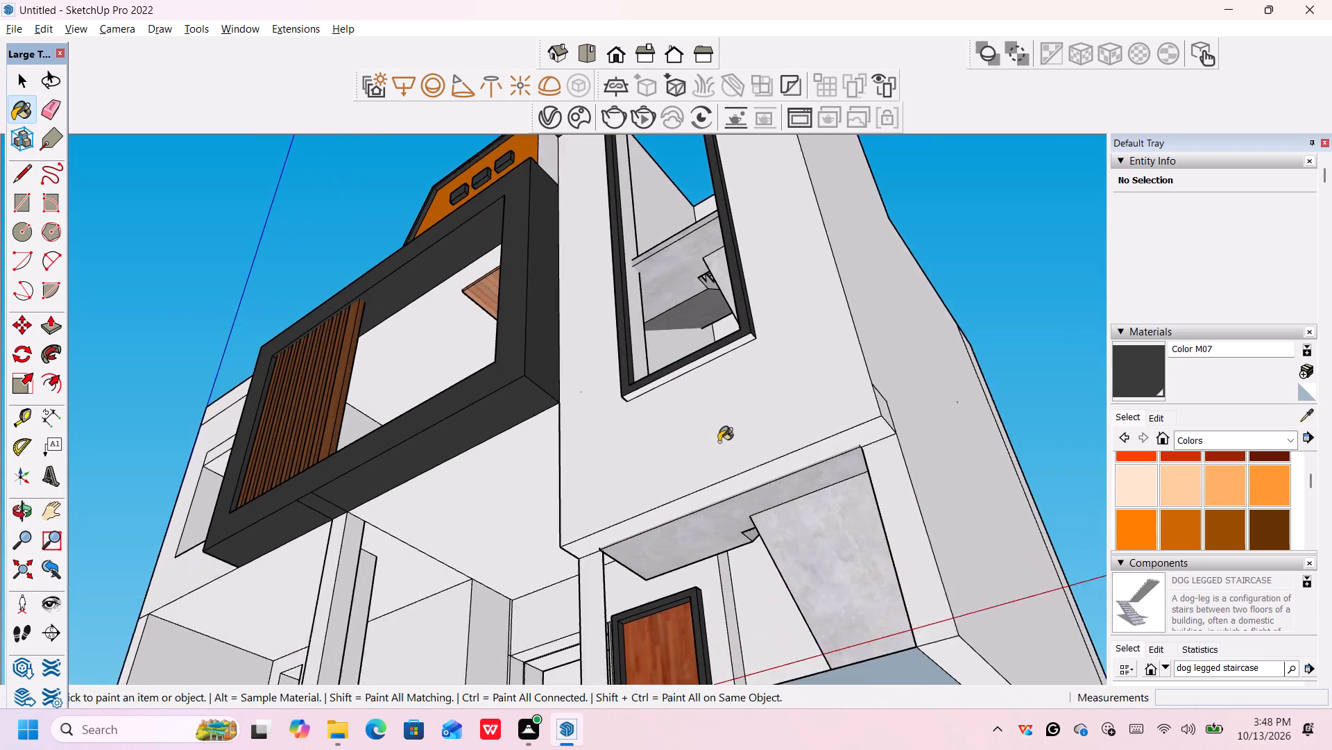
{"action": "scroll", "coordinate": [719, 442], "scroll_direction": "up", "scroll_amount": 5}
{"action": "scroll", "coordinate": [700, 417], "scroll_direction": "down", "scroll_amount": 1}
{"action": "left_click", "coordinate": [684, 343]}
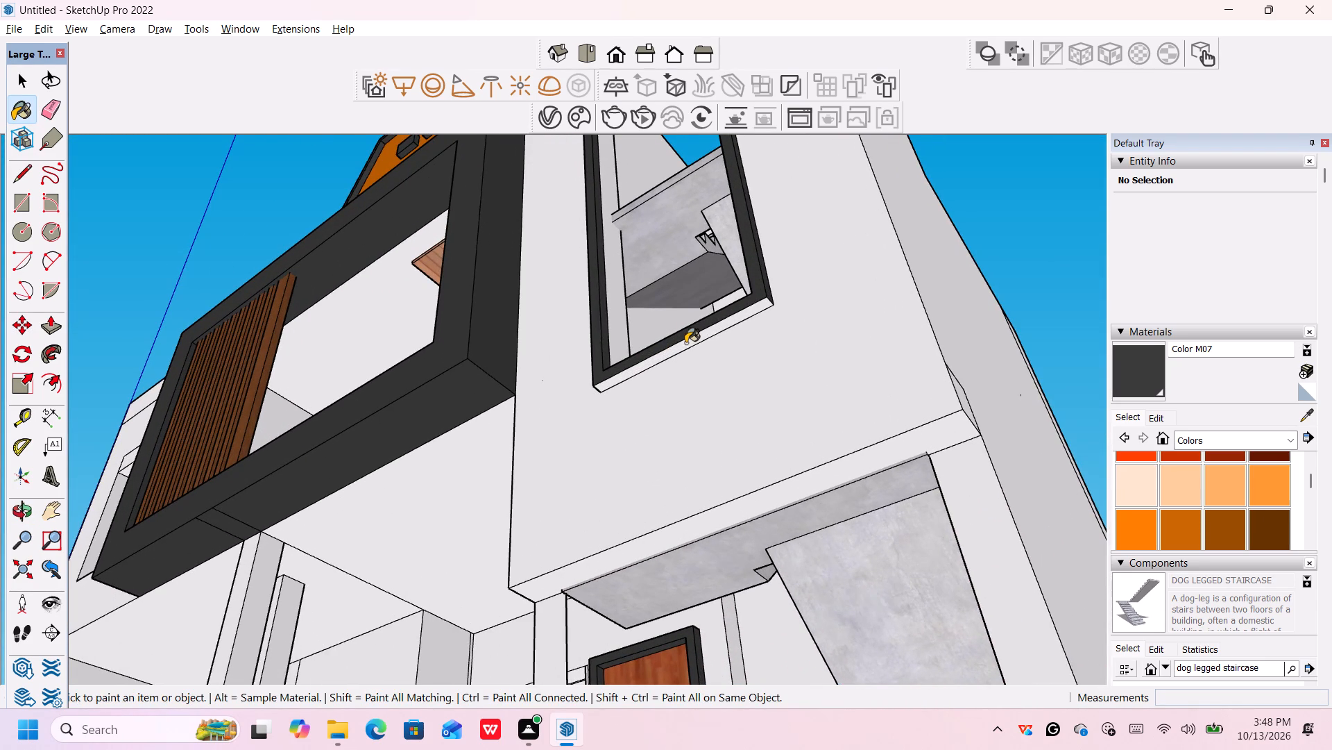
Examine the painted tall frame and the whole front elevation from eye level and from above.
{"action": "scroll", "coordinate": [733, 312], "scroll_direction": "down", "scroll_amount": 12}
{"action": "scroll", "coordinate": [763, 244], "scroll_direction": "down", "scroll_amount": 1}
{"action": "middle_click_drag", "start_coordinate": [762, 247], "coordinate": [814, 535]}
{"action": "scroll", "coordinate": [799, 469], "scroll_direction": "up", "scroll_amount": 1}
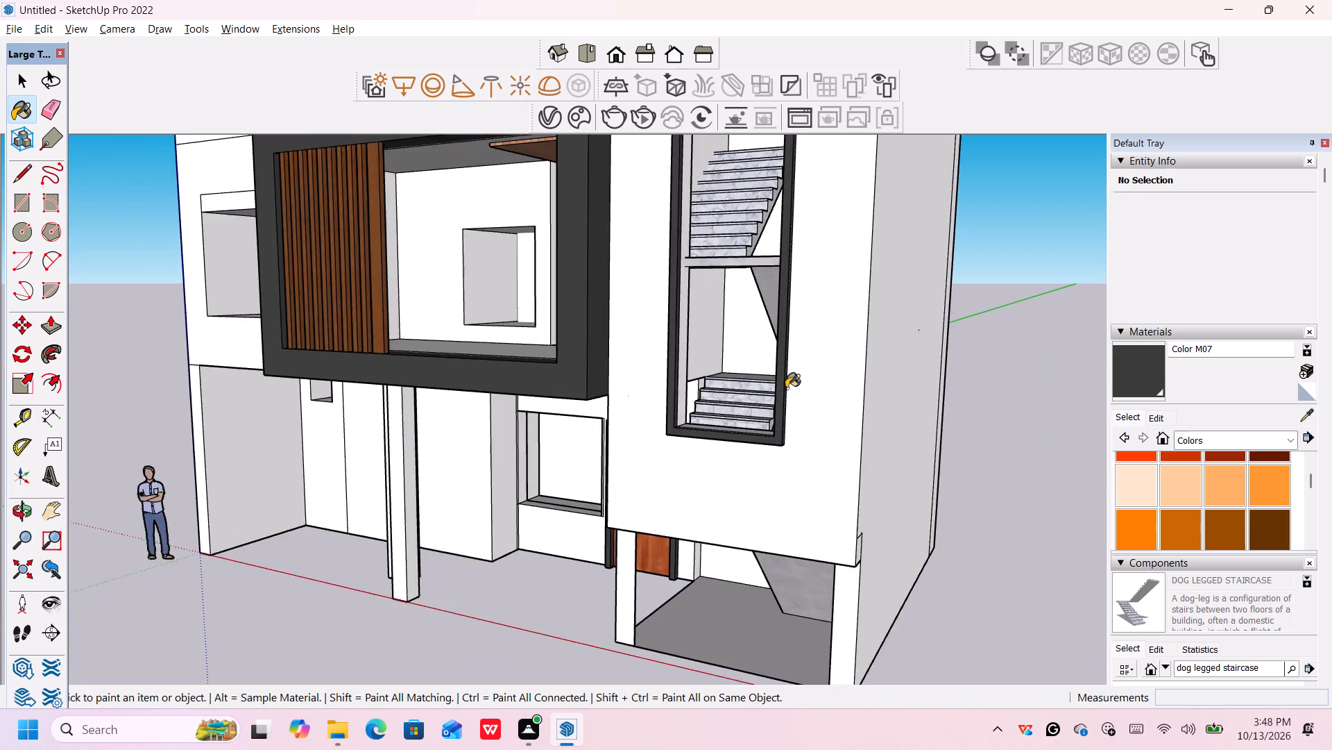
{"action": "scroll", "coordinate": [786, 388], "scroll_direction": "down", "scroll_amount": 7}
{"action": "scroll", "coordinate": [794, 251], "scroll_direction": "down", "scroll_amount": 9}
{"action": "middle_click_drag", "start_coordinate": [799, 265], "coordinate": [793, 276]}
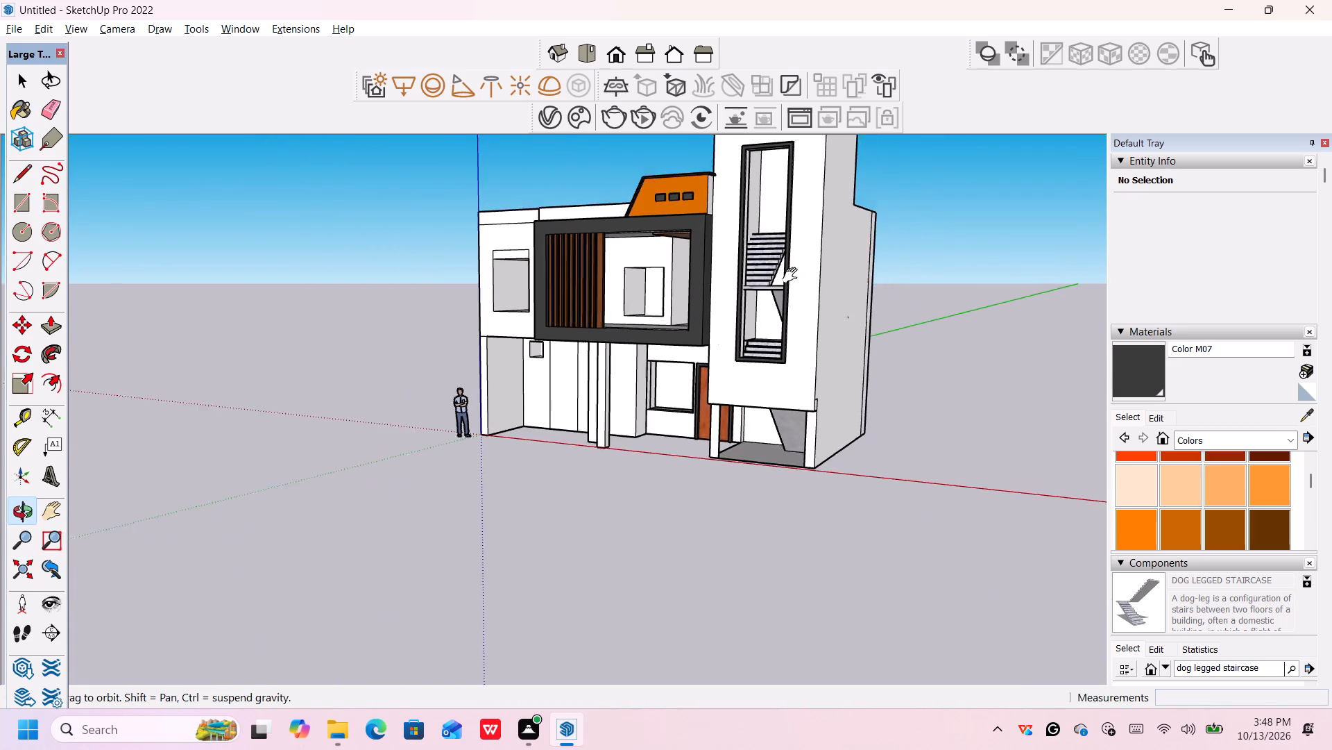
{"action": "middle_click_drag", "start_coordinate": [793, 276], "coordinate": [787, 443]}
{"action": "scroll", "coordinate": [788, 442], "scroll_direction": "up", "scroll_amount": 1, "text": "shift"}
{"action": "middle_click_drag", "start_coordinate": [787, 387], "coordinate": [811, 528]}
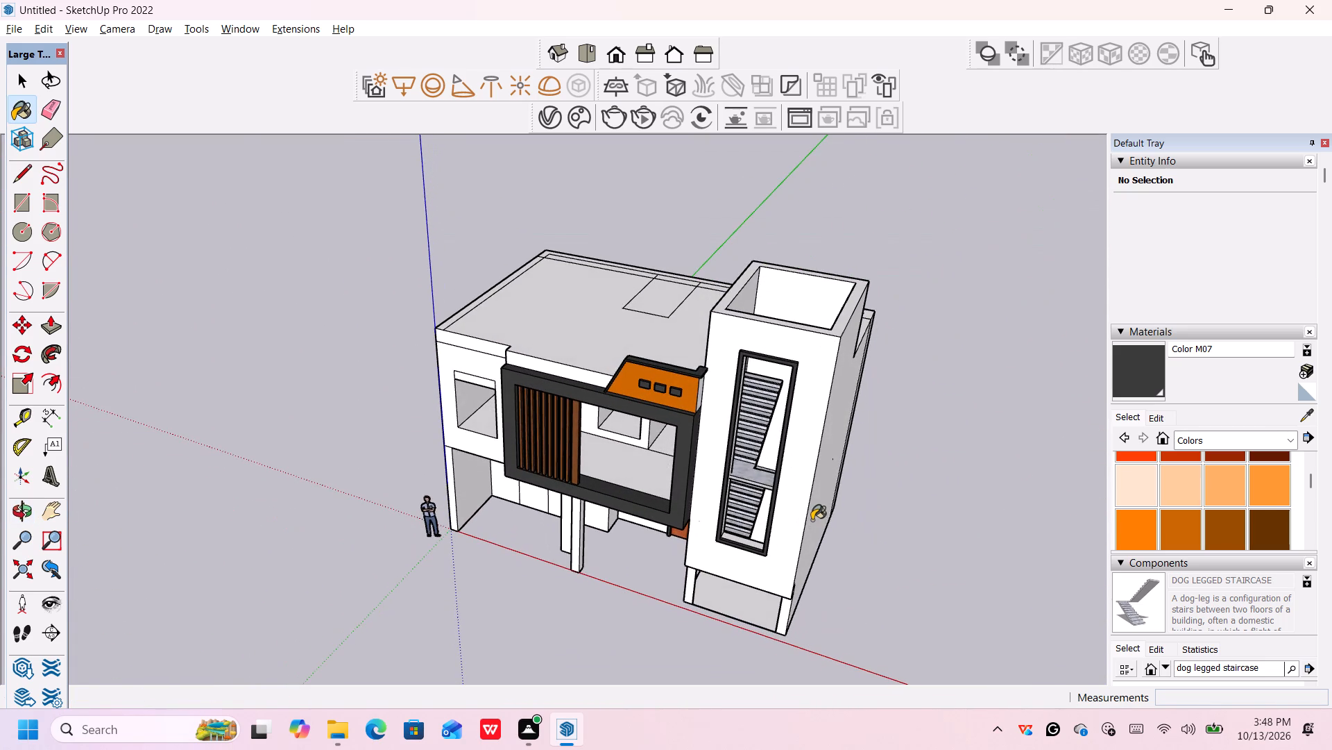
{"action": "key", "text": "space"}
Sample Color C06 from the orange parapet panel's front and paint the panel's end face beside the stair tower.
{"action": "scroll", "coordinate": [830, 485], "scroll_direction": "up", "scroll_amount": 4}
{"action": "left_click", "coordinate": [1306, 417]}
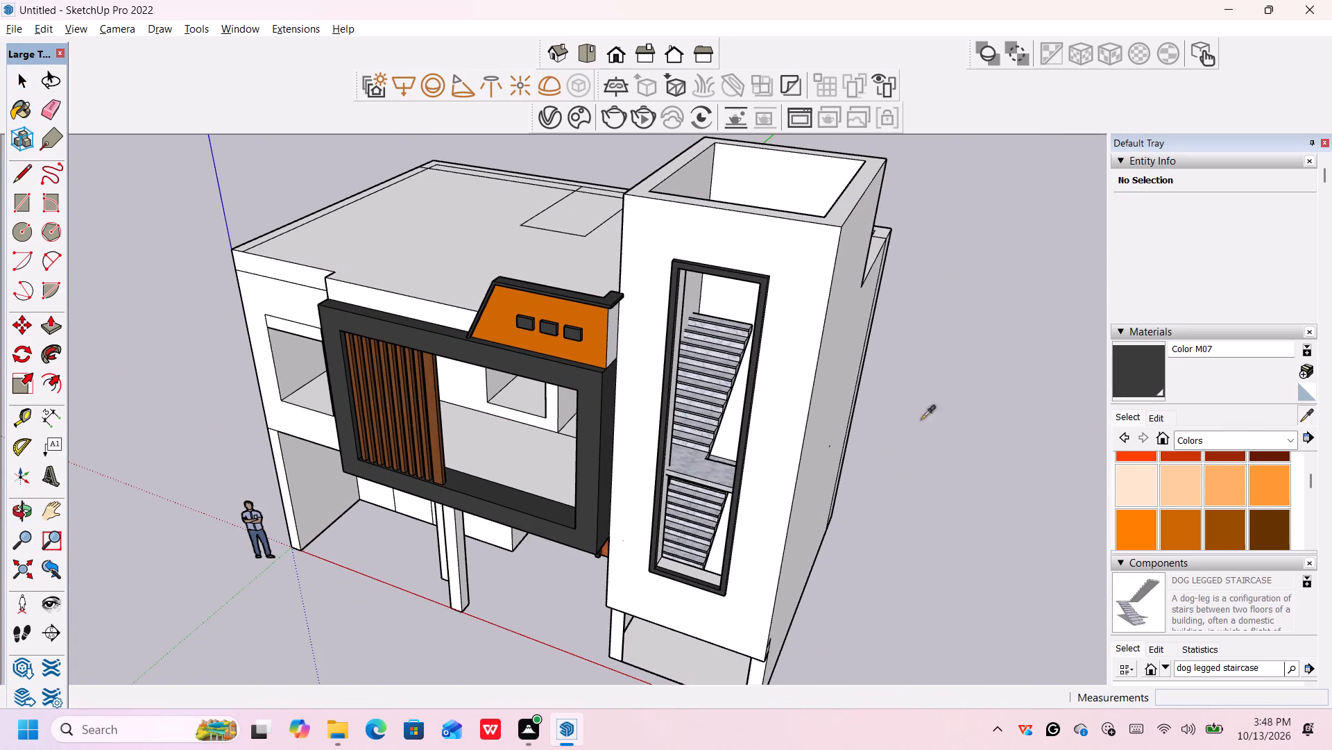
{"action": "left_click", "coordinate": [595, 346]}
{"action": "scroll", "coordinate": [611, 333], "scroll_direction": "up", "scroll_amount": 2}
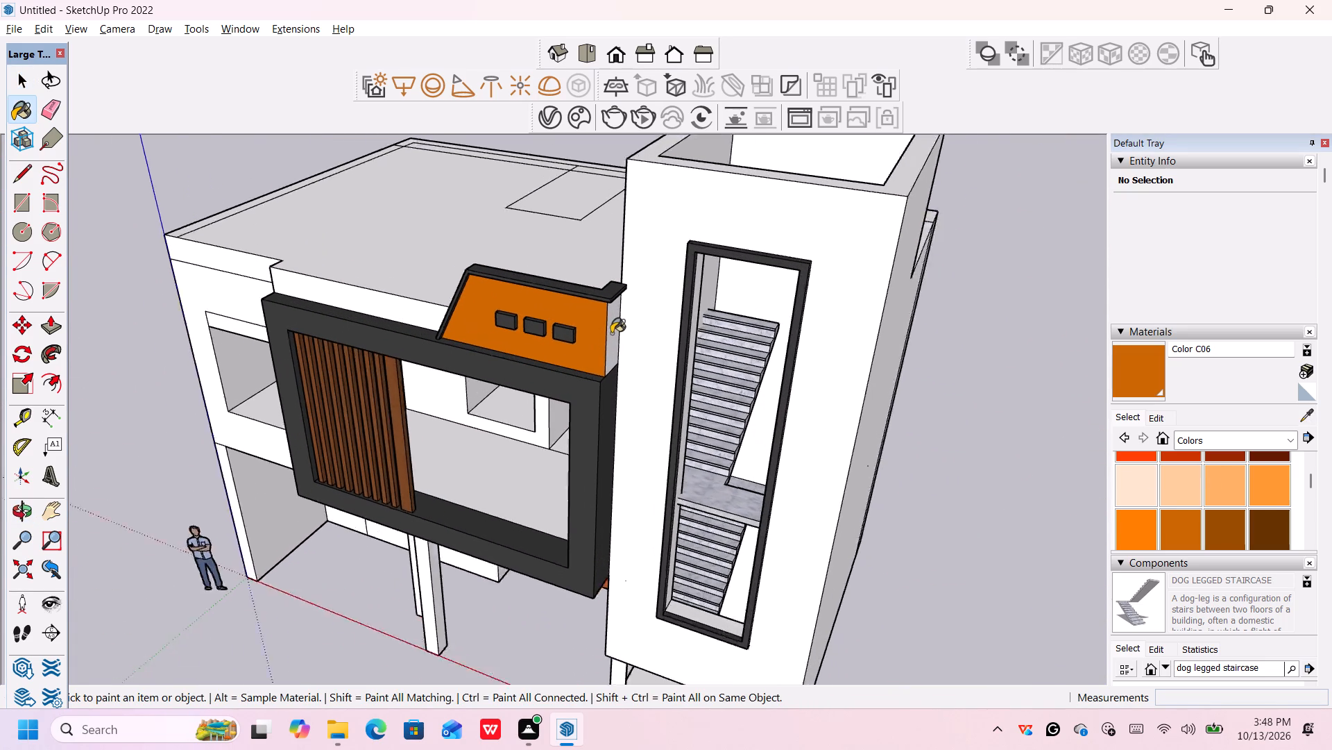
{"action": "scroll", "coordinate": [611, 333], "scroll_direction": "up", "scroll_amount": 2}
{"action": "left_click", "coordinate": [610, 335]}
Paint the orange panel's rear face and its return faces beside the tower, on the roof side, with Color C06.
{"action": "scroll", "coordinate": [610, 337], "scroll_direction": "down", "scroll_amount": 15}
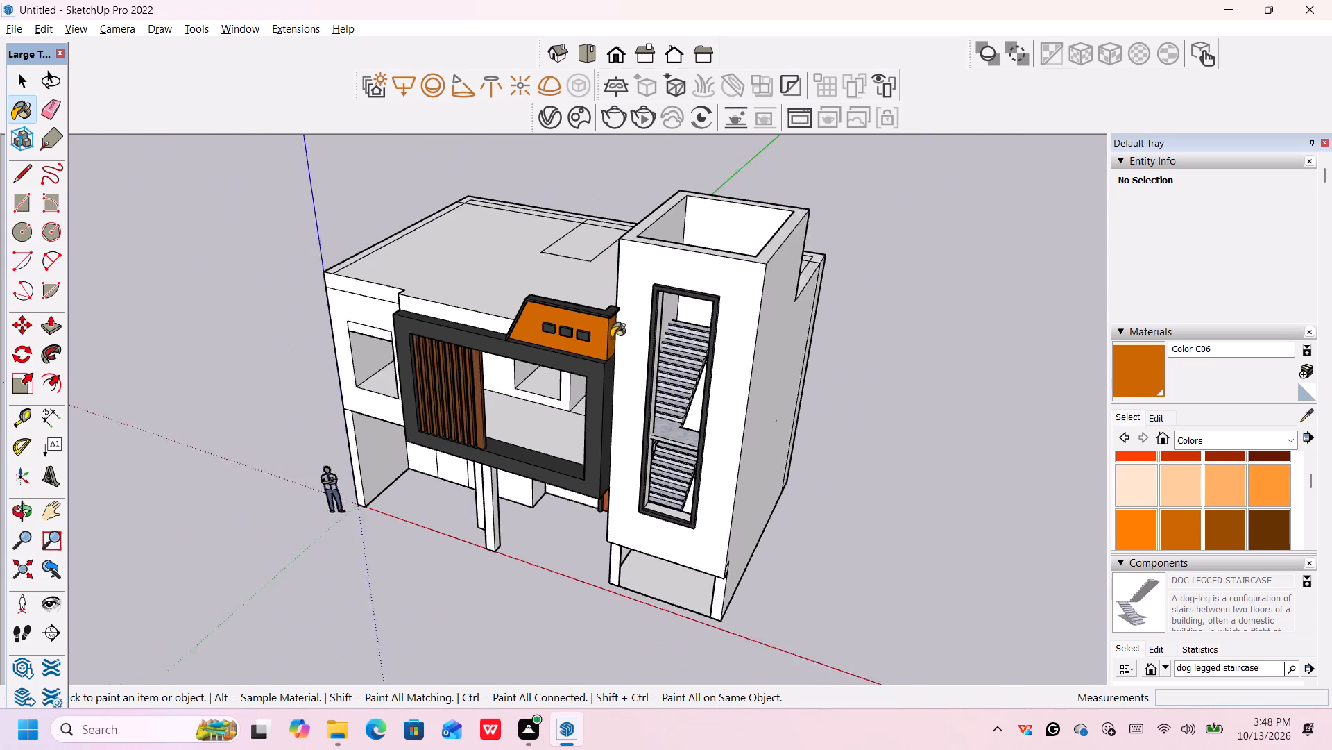
{"action": "scroll", "coordinate": [611, 337], "scroll_direction": "down", "scroll_amount": 3}
{"action": "scroll", "coordinate": [516, 342], "scroll_direction": "up", "scroll_amount": 1}
{"action": "middle_click_drag", "start_coordinate": [516, 334], "coordinate": [731, 432]}
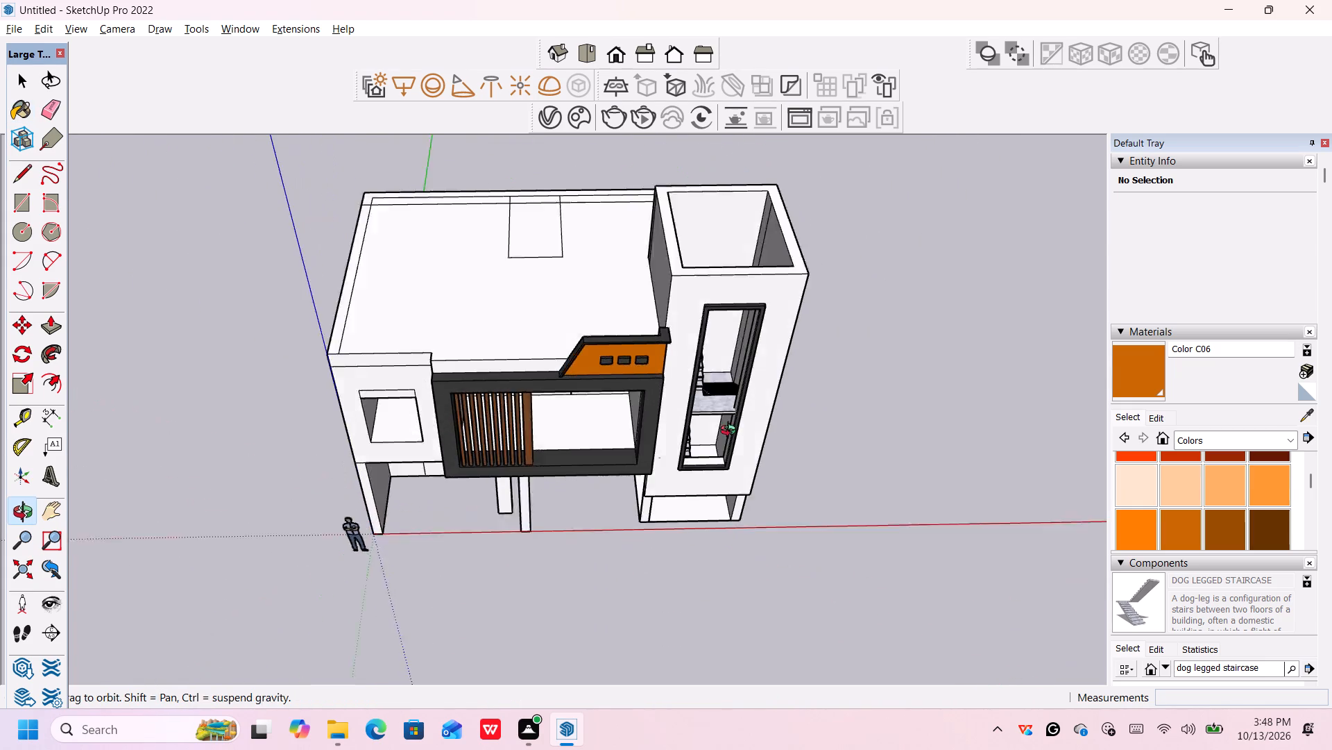
{"action": "middle_click_drag", "start_coordinate": [731, 432], "coordinate": [783, 424]}
{"action": "middle_click_drag", "start_coordinate": [468, 351], "coordinate": [828, 406]}
{"action": "scroll", "coordinate": [822, 393], "scroll_direction": "up", "scroll_amount": 1}
{"action": "scroll", "coordinate": [582, 260], "scroll_direction": "up", "scroll_amount": 1}
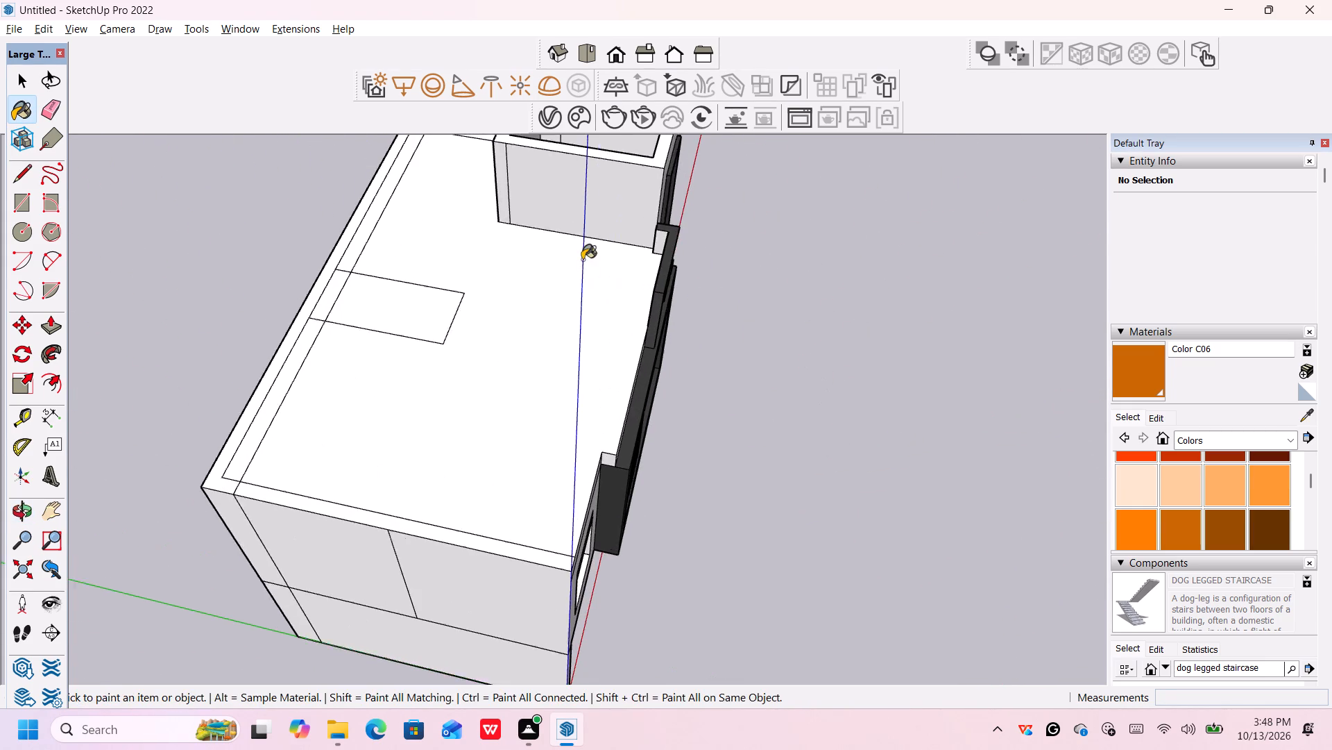
{"action": "scroll", "coordinate": [582, 260], "scroll_direction": "up", "scroll_amount": 2}
{"action": "middle_click_drag", "start_coordinate": [535, 337], "coordinate": [764, 318]}
{"action": "left_click", "coordinate": [681, 197]}
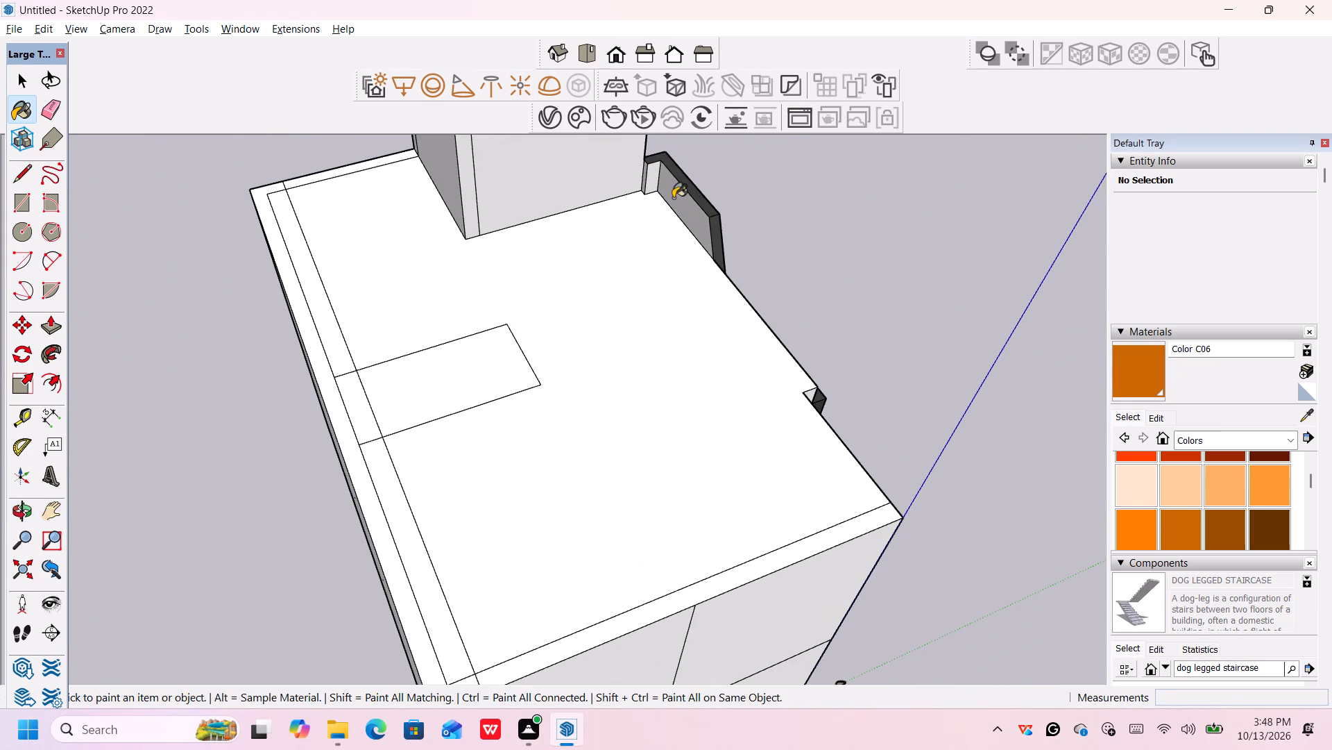
{"action": "left_click", "coordinate": [651, 178]}
{"action": "scroll", "coordinate": [640, 180], "scroll_direction": "up", "scroll_amount": 6}
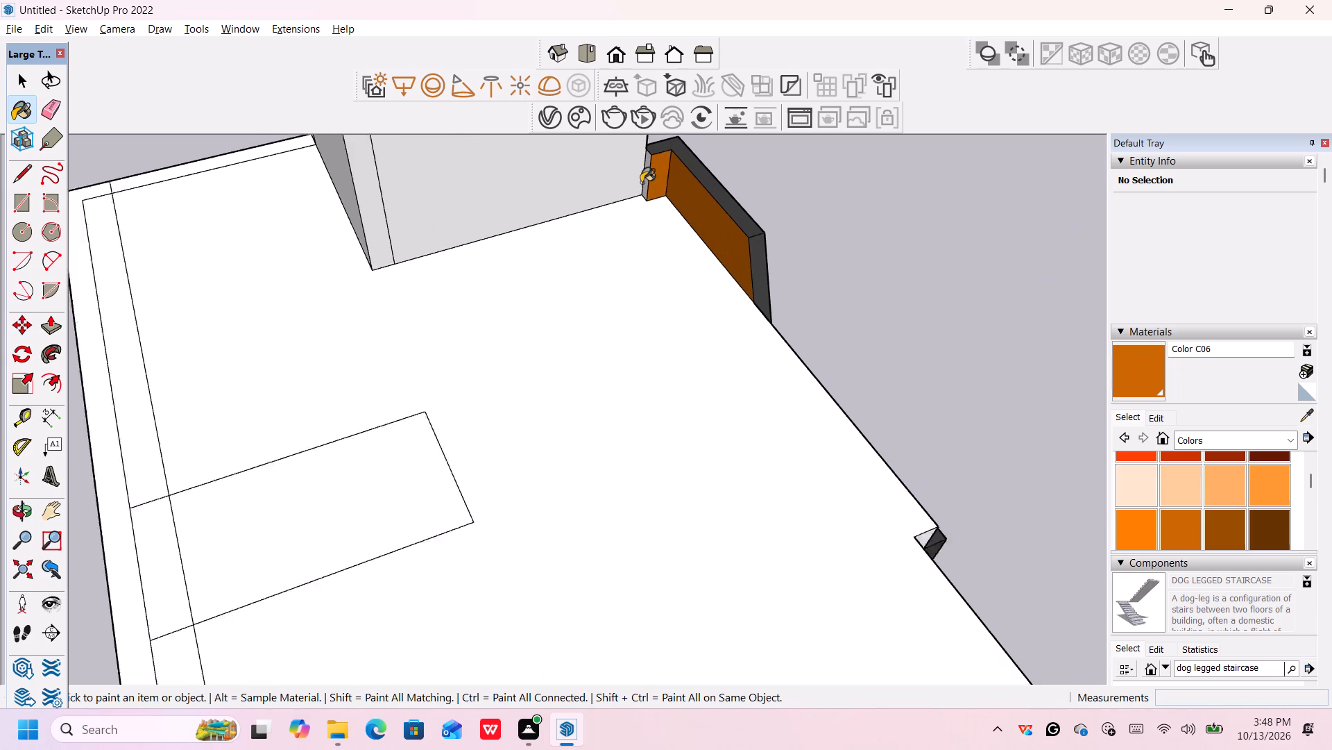
{"action": "scroll", "coordinate": [641, 183], "scroll_direction": "down", "scroll_amount": 1}
{"action": "left_click", "coordinate": [645, 178]}
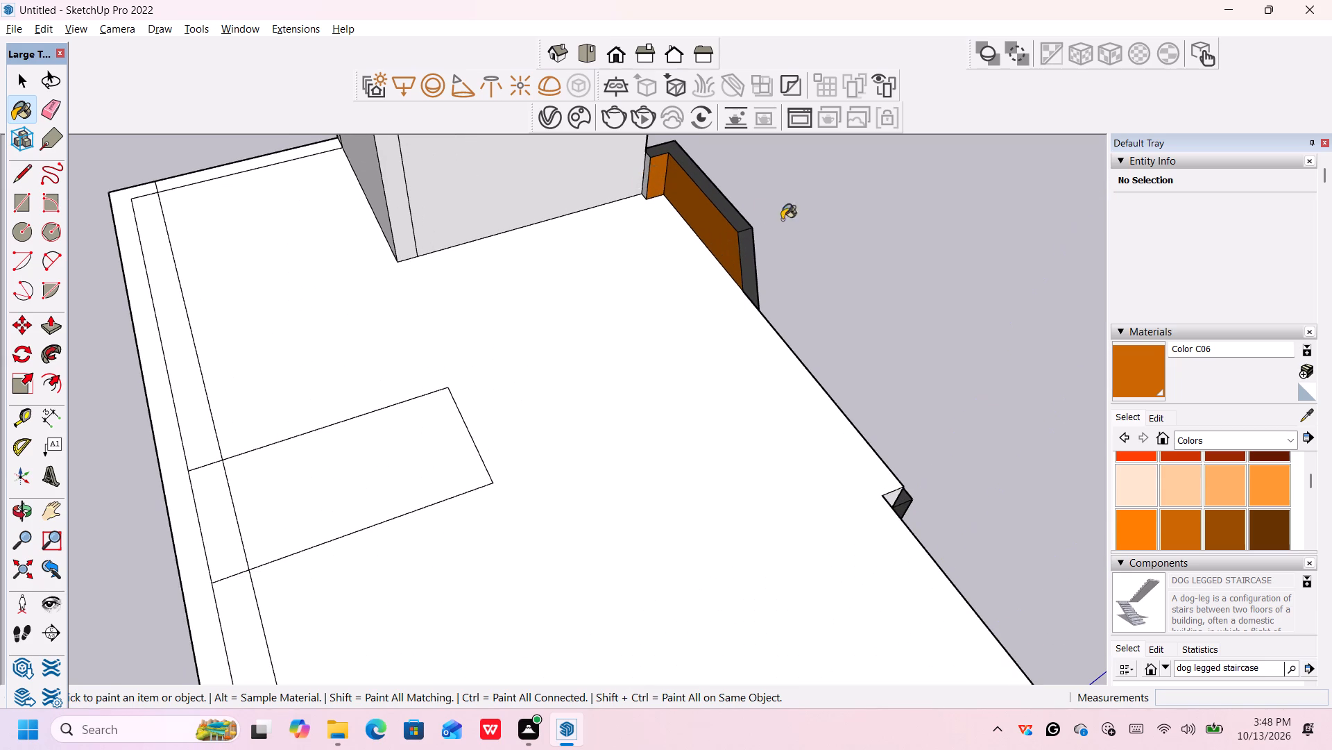
{"action": "scroll", "coordinate": [853, 206], "scroll_direction": "down", "scroll_amount": 7}
{"action": "key", "text": "space"}
Examine the coloured house from the roof side and the front, checking the overall elevation from several angles.
{"action": "scroll", "coordinate": [903, 265], "scroll_direction": "down", "scroll_amount": 7}
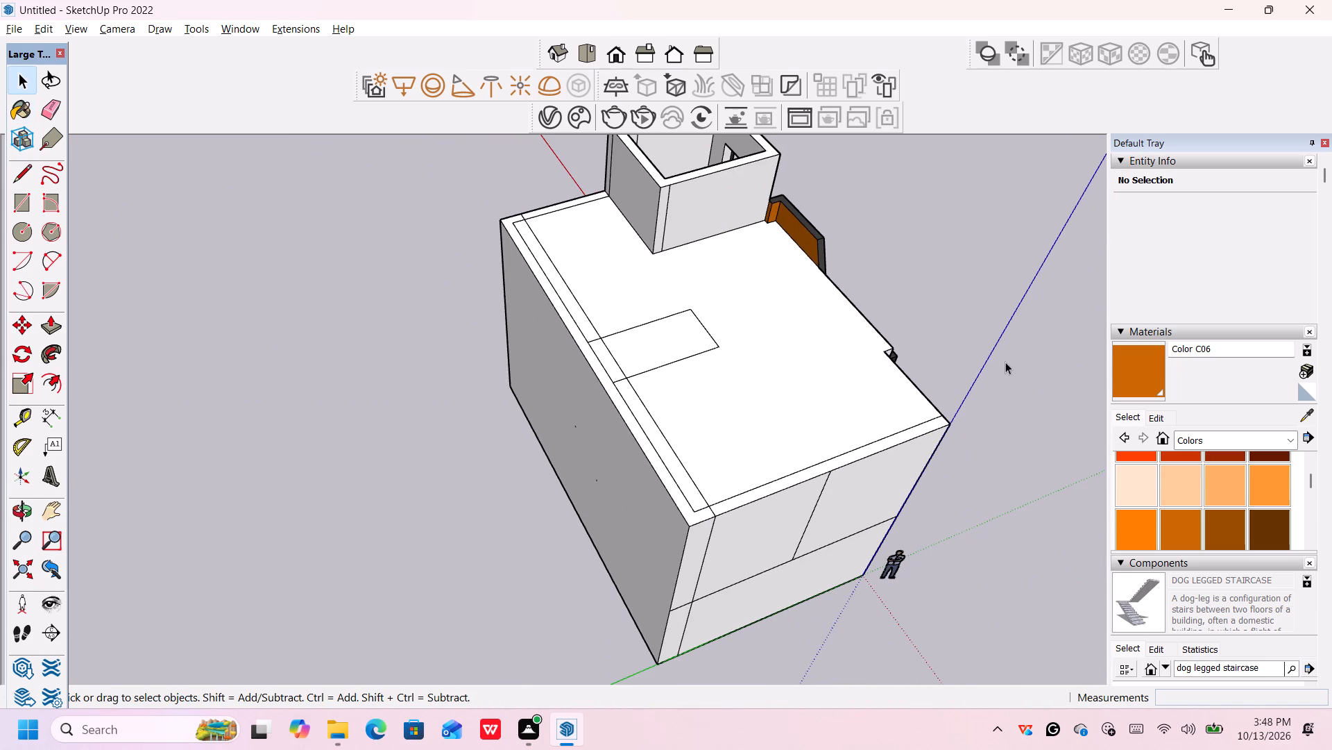
{"action": "middle_click_drag", "start_coordinate": [1008, 374], "coordinate": [887, 422]}
{"action": "middle_click_drag", "start_coordinate": [885, 349], "coordinate": [838, 361]}
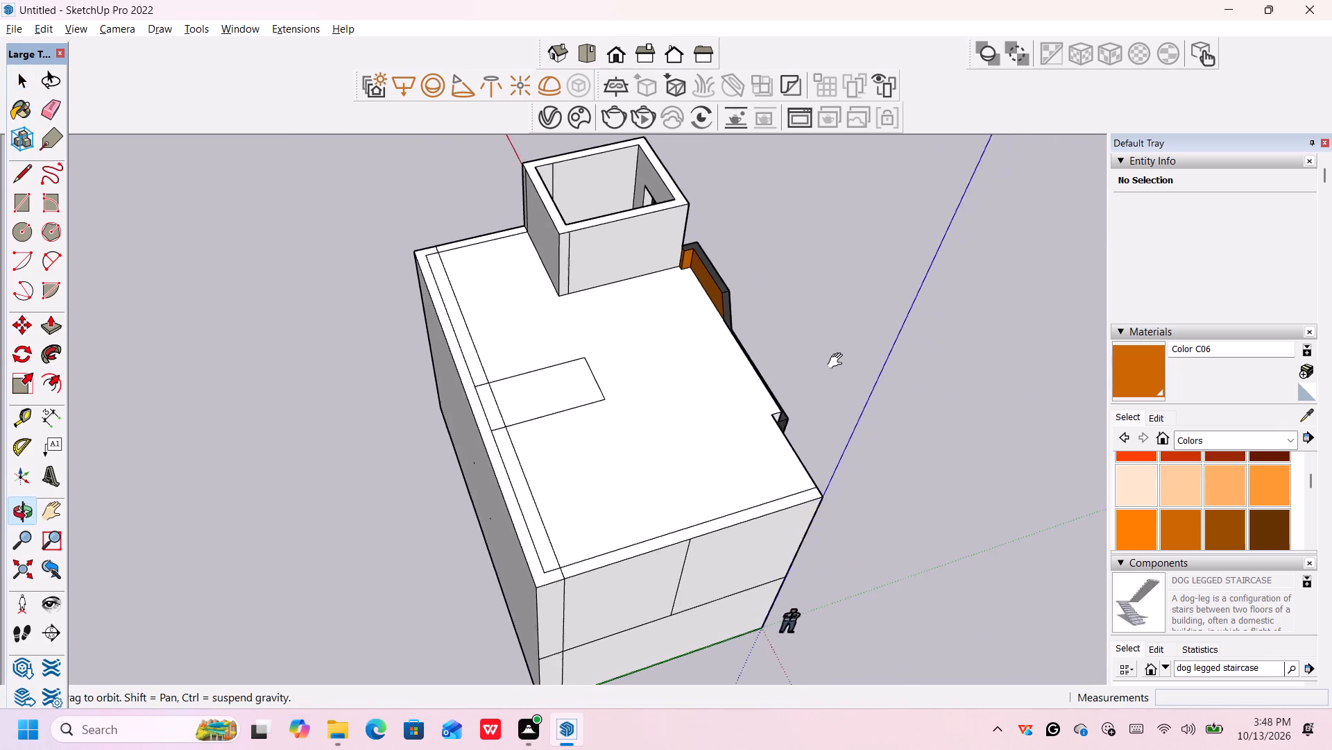
{"action": "middle_click_drag", "start_coordinate": [838, 361], "coordinate": [769, 351]}
{"action": "middle_click_drag", "start_coordinate": [806, 373], "coordinate": [760, 392]}
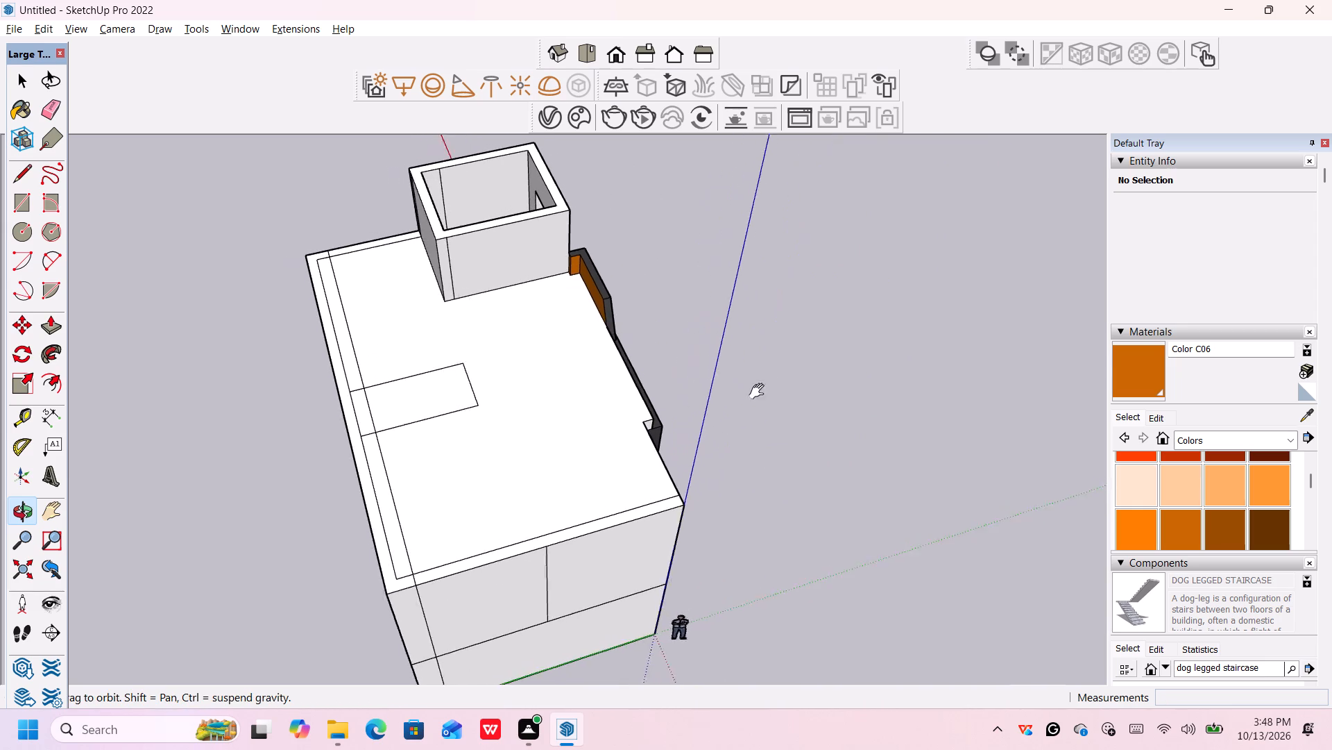
{"action": "middle_click_drag", "start_coordinate": [760, 392], "coordinate": [853, 378]}
{"action": "middle_click_drag", "start_coordinate": [875, 396], "coordinate": [705, 507]}
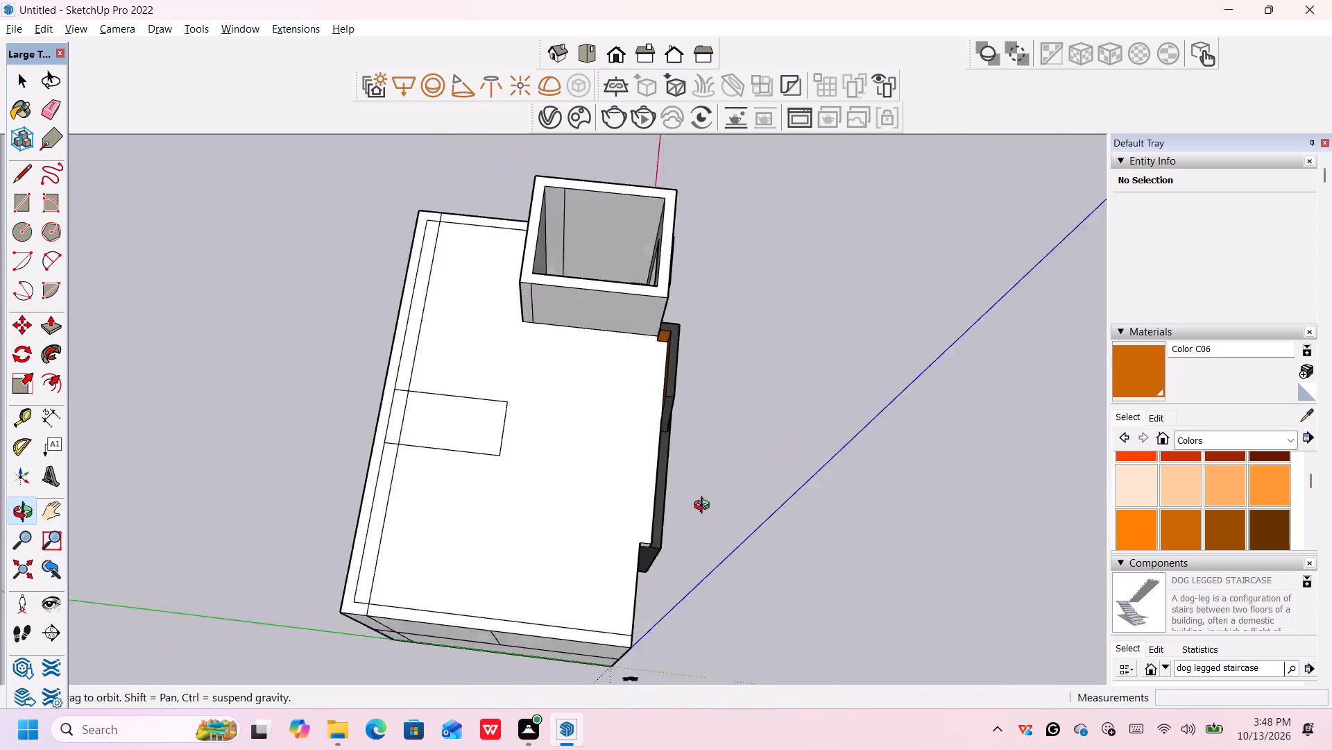
{"action": "middle_click_drag", "start_coordinate": [705, 507], "coordinate": [350, 257]}
{"action": "scroll", "coordinate": [651, 469], "scroll_direction": "up", "scroll_amount": 4}
{"action": "scroll", "coordinate": [766, 460], "scroll_direction": "down", "scroll_amount": 2}
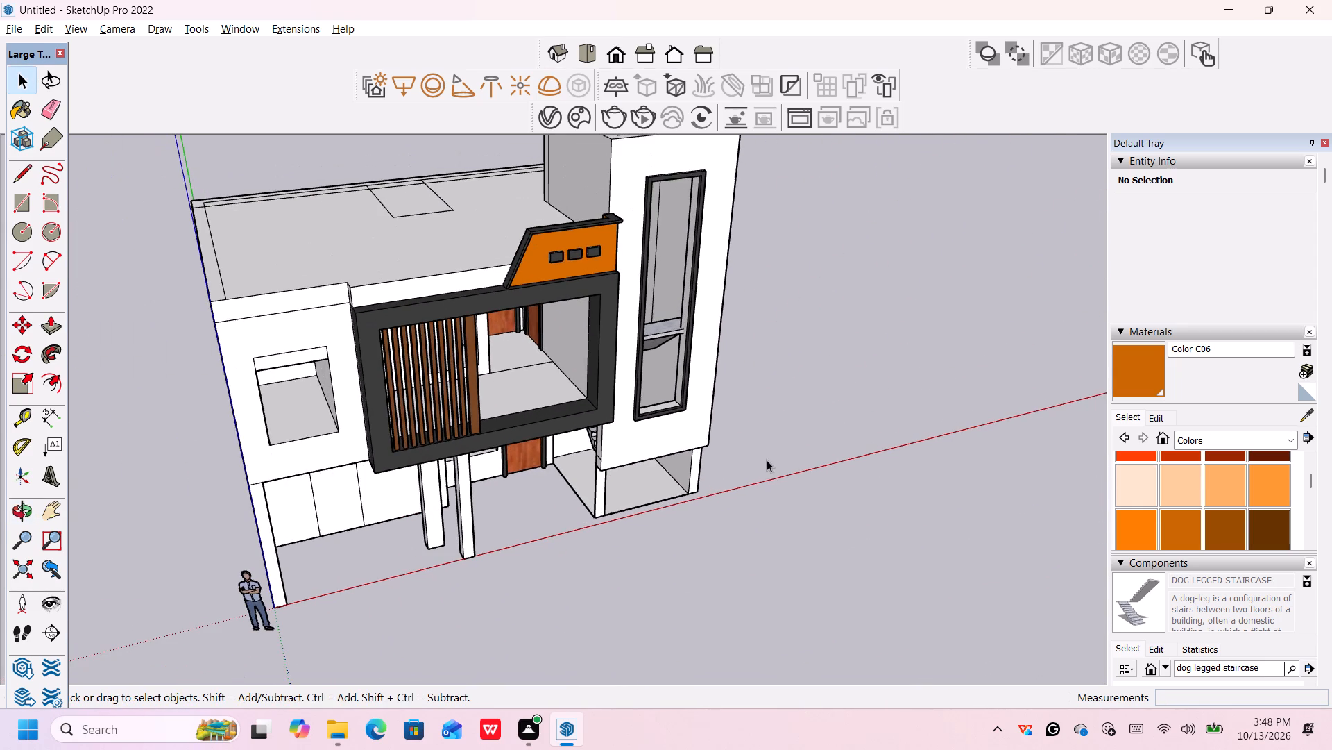
{"action": "middle_click_drag", "start_coordinate": [767, 465], "coordinate": [894, 534]}
{"action": "middle_click_drag", "start_coordinate": [879, 599], "coordinate": [749, 474]}
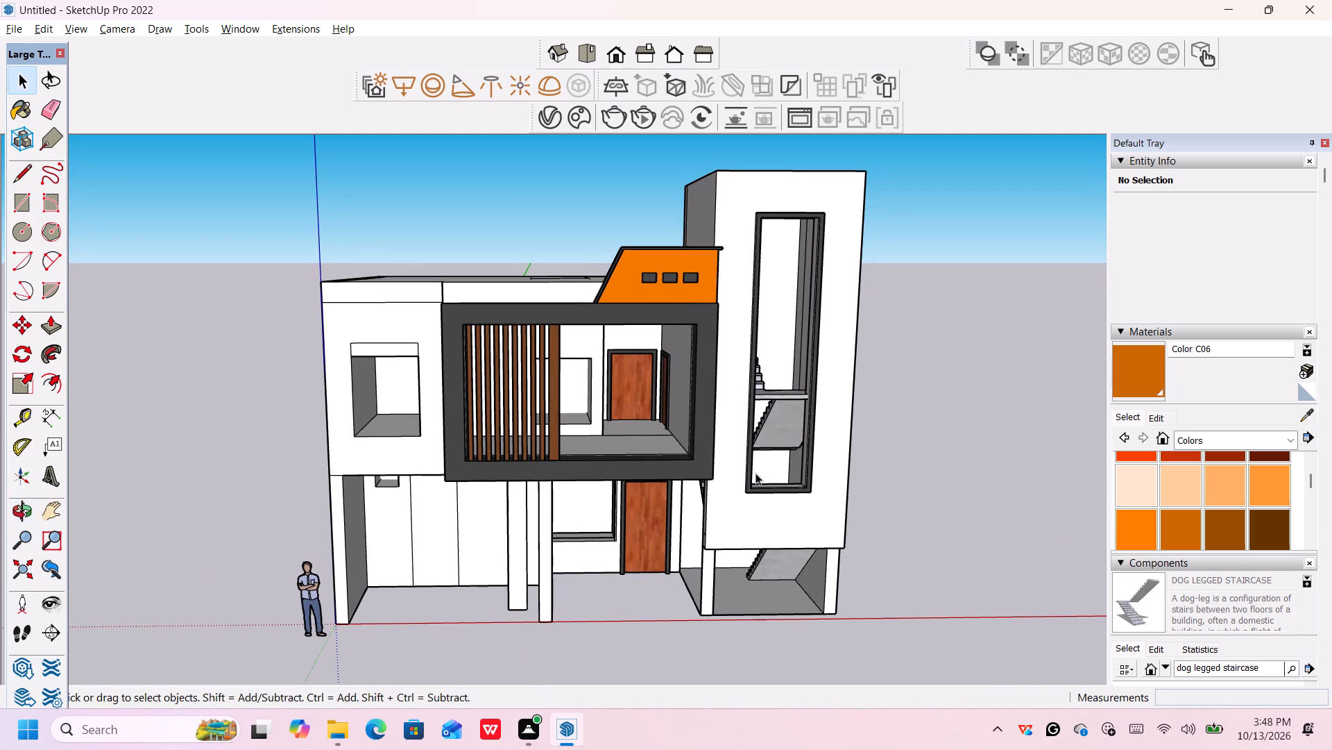
{"action": "scroll", "coordinate": [776, 453], "scroll_direction": "down", "scroll_amount": 4}
{"action": "middle_click_drag", "start_coordinate": [802, 466], "coordinate": [818, 604]}
{"action": "scroll", "coordinate": [817, 603], "scroll_direction": "up", "scroll_amount": 3}
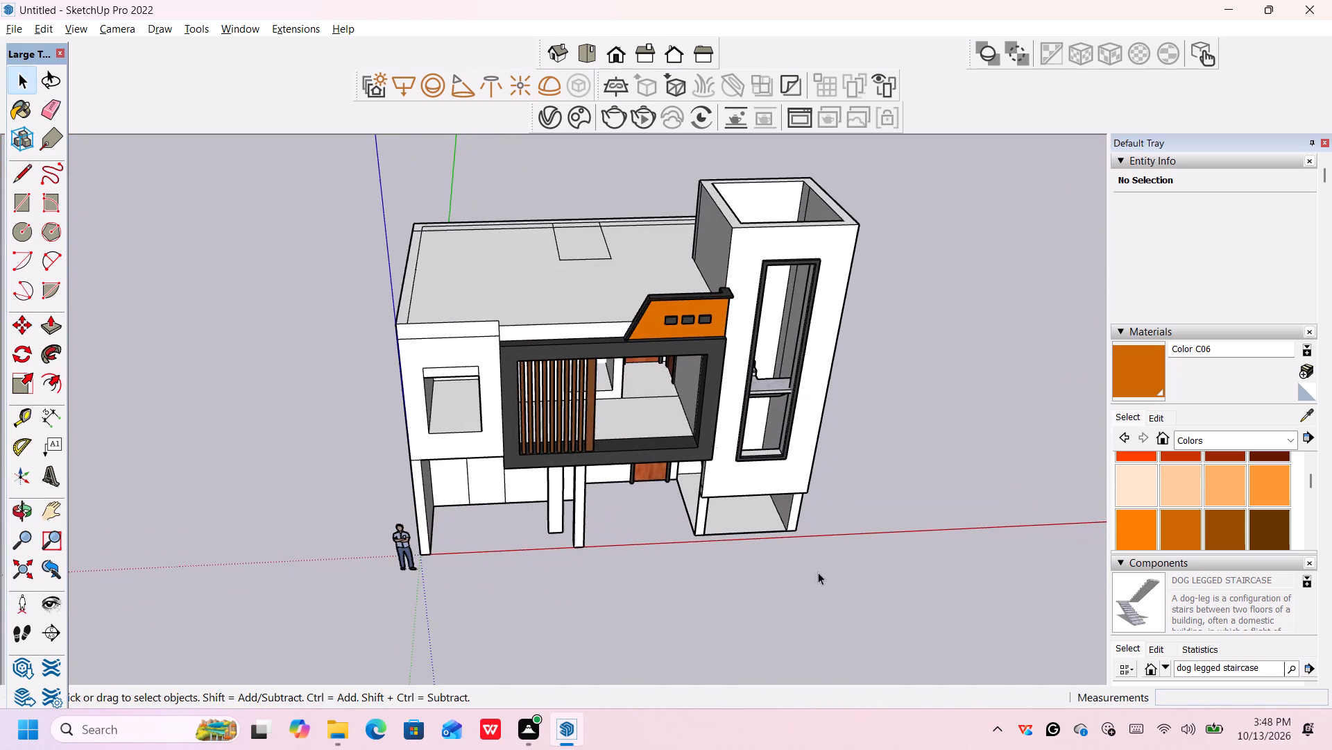
{"action": "middle_click_drag", "start_coordinate": [839, 479], "coordinate": [752, 467]}
{"action": "scroll", "coordinate": [750, 467], "scroll_direction": "up", "scroll_amount": 4}
{"action": "scroll", "coordinate": [733, 458], "scroll_direction": "down", "scroll_amount": 11}
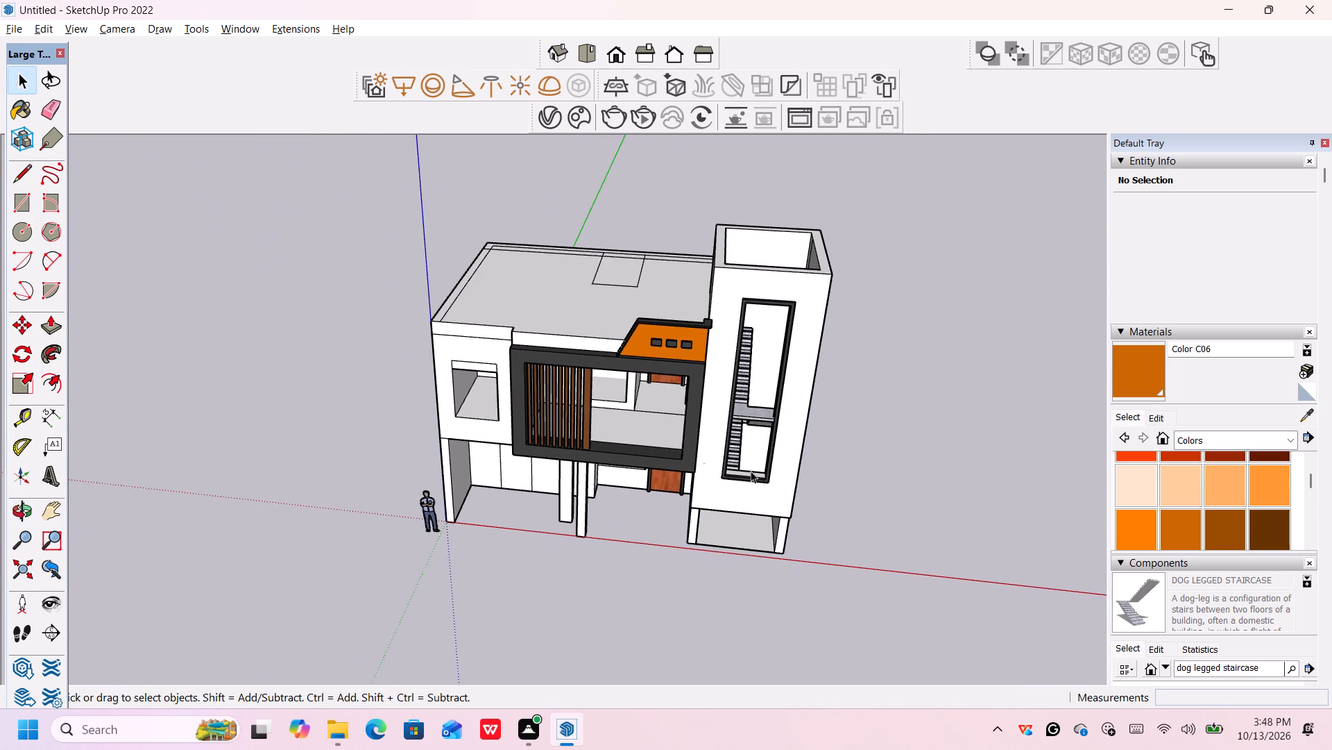
{"action": "middle_click_drag", "start_coordinate": [809, 608], "coordinate": [855, 521]}
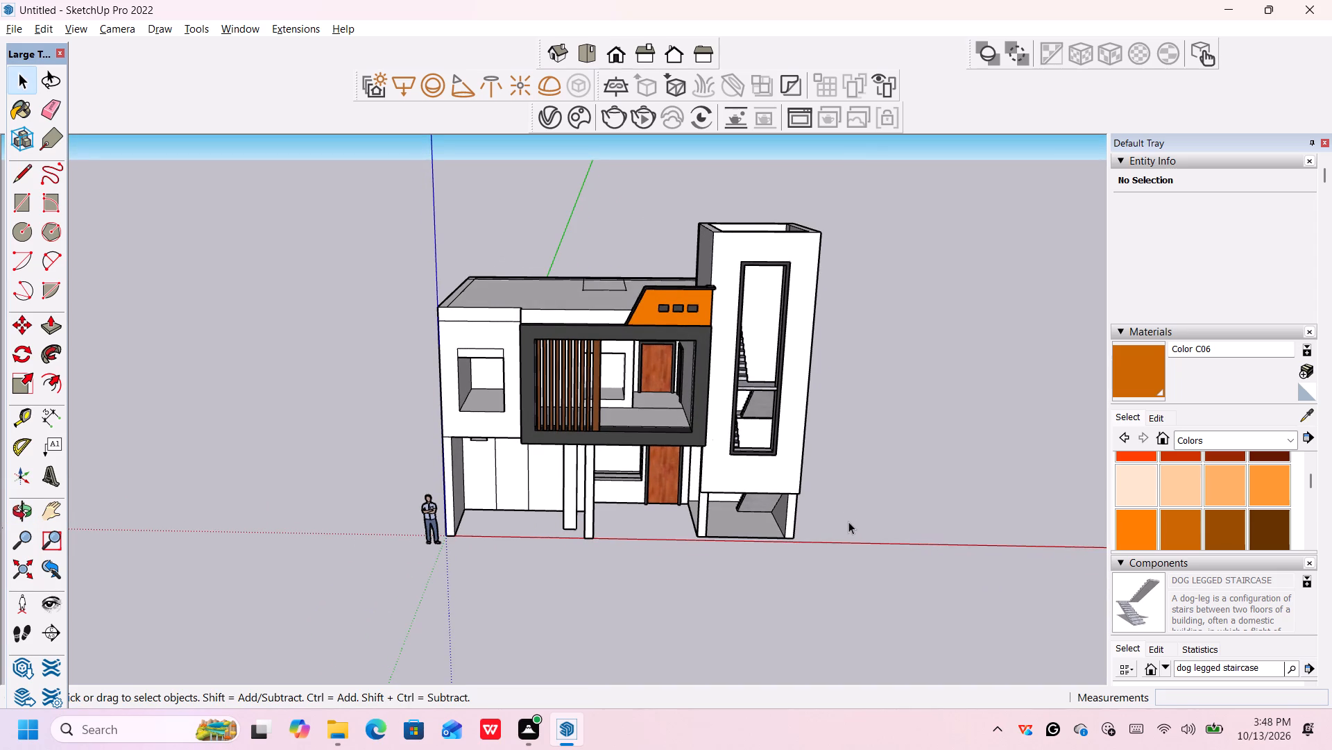
{"action": "scroll", "coordinate": [849, 517], "scroll_direction": "down", "scroll_amount": 2}
{"action": "scroll", "coordinate": [858, 494], "scroll_direction": "up", "scroll_amount": 1}
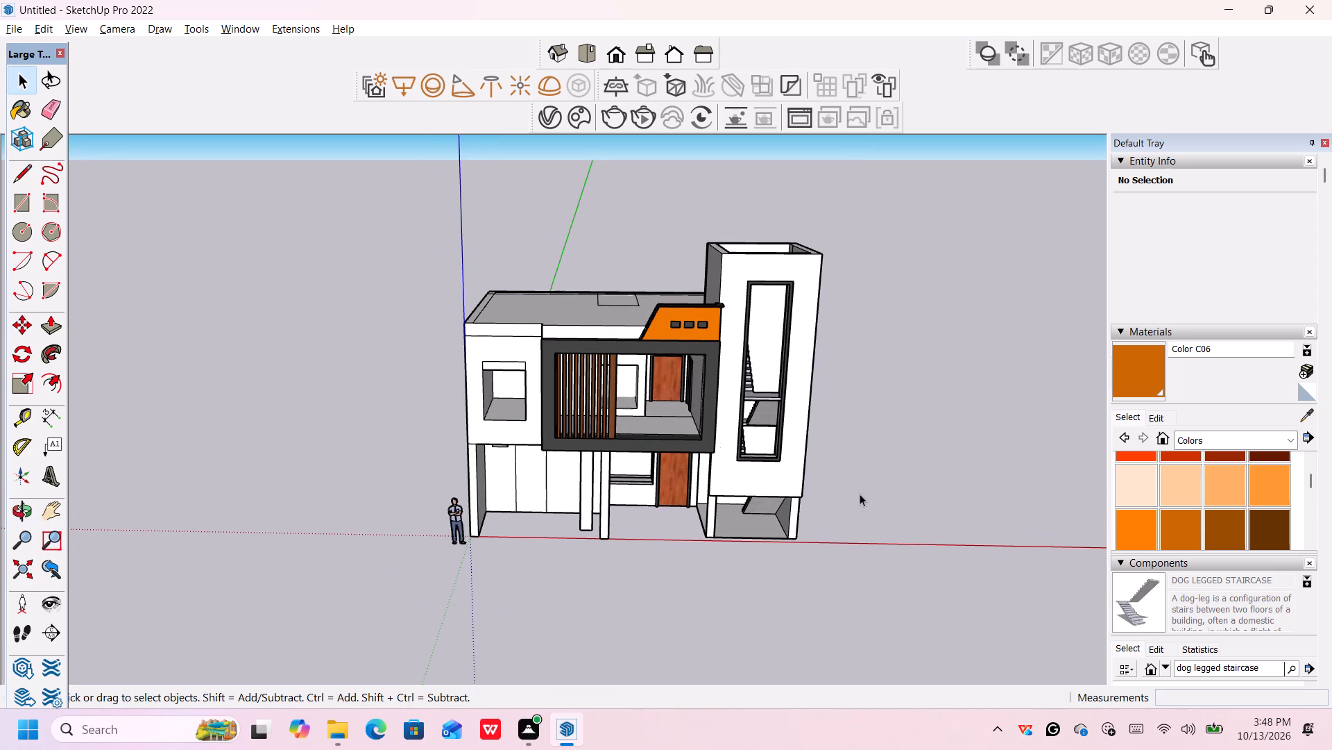
{"action": "scroll", "coordinate": [885, 480], "scroll_direction": "down", "scroll_amount": 2}
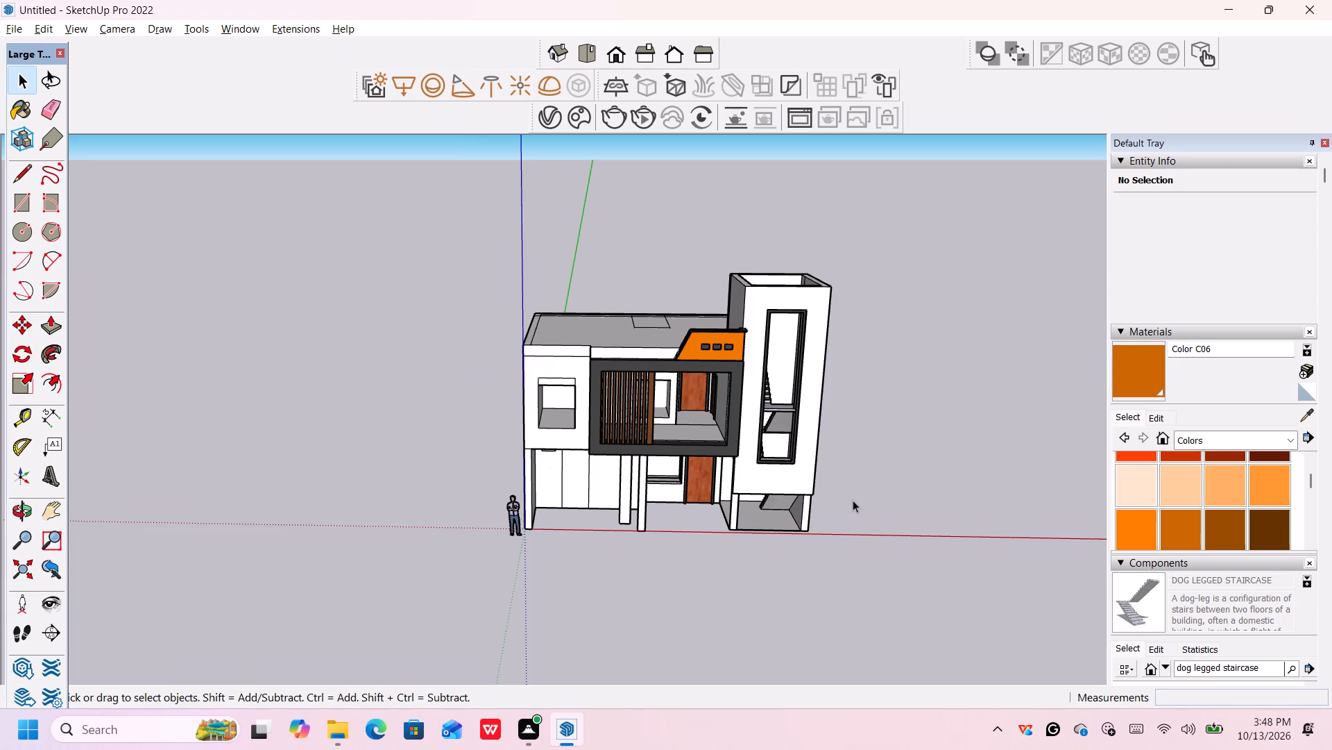
{"action": "middle_click_drag", "start_coordinate": [851, 501], "coordinate": [853, 468]}
{"action": "scroll", "coordinate": [848, 501], "scroll_direction": "down", "scroll_amount": 1}
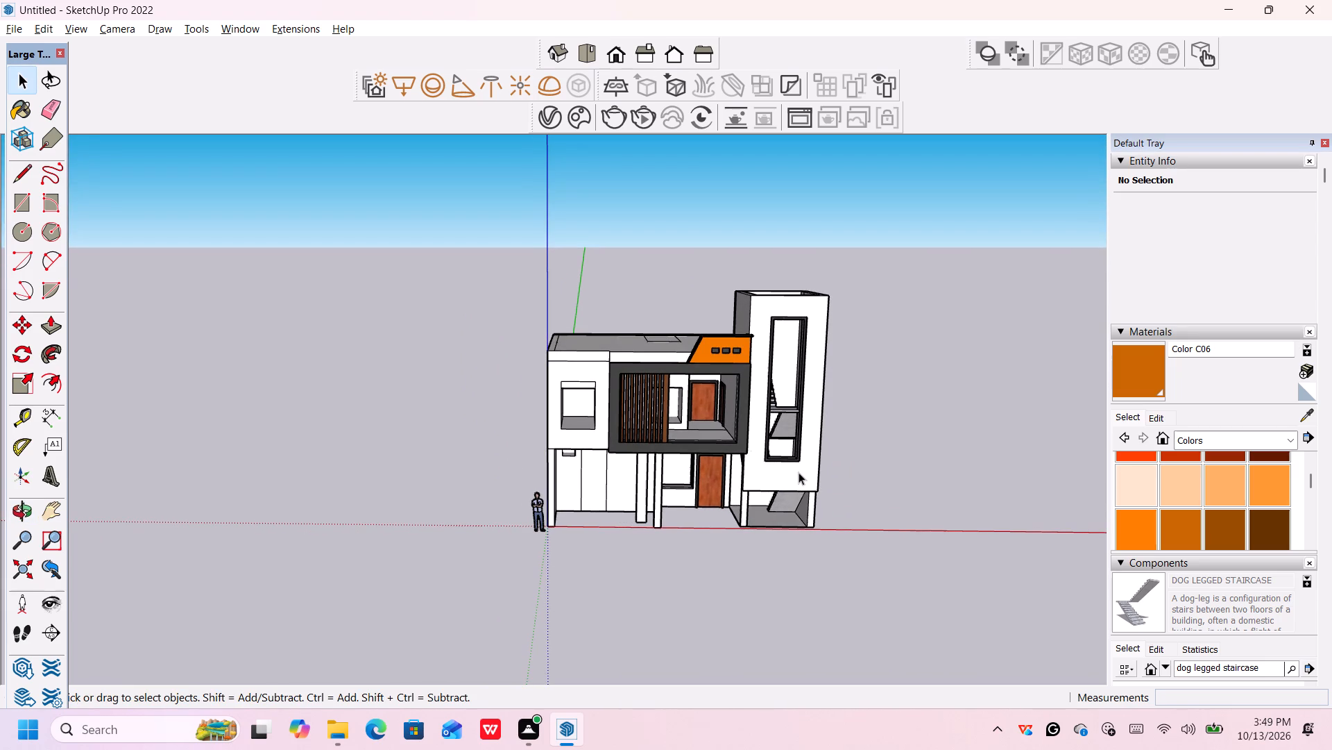
Examine the stair tower's front corner and blank side wall, moving around from the front elevation.
{"action": "scroll", "coordinate": [575, 544], "scroll_direction": "up", "scroll_amount": 3}
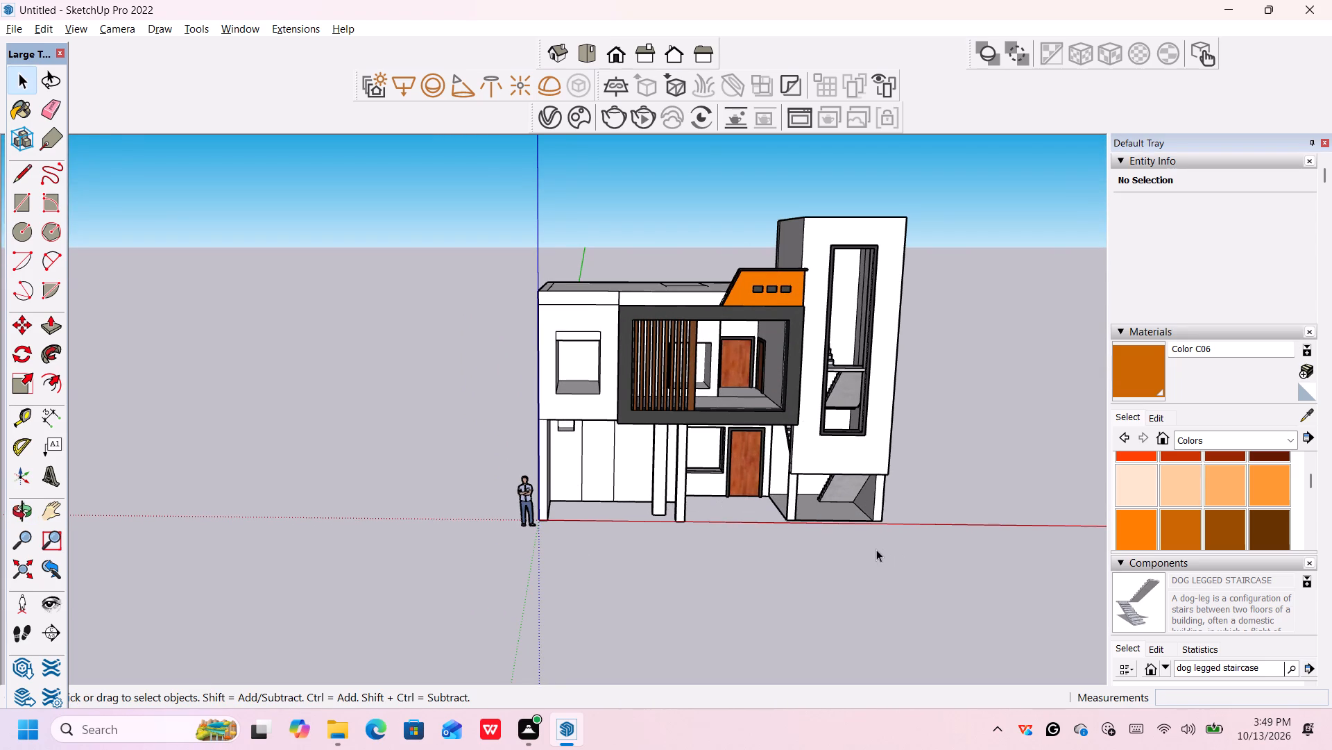
{"action": "scroll", "coordinate": [871, 549], "scroll_direction": "down", "scroll_amount": 2}
{"action": "middle_click_drag", "start_coordinate": [912, 514], "coordinate": [903, 519]}
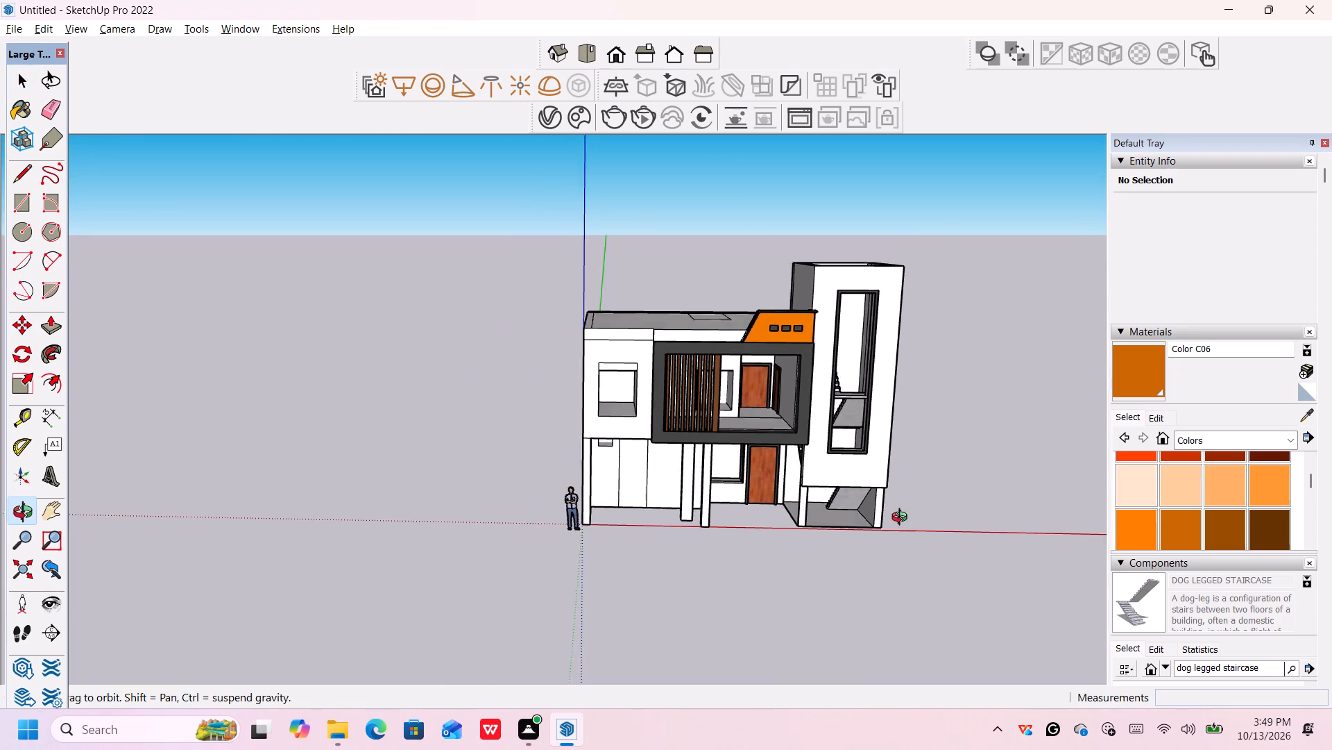
{"action": "middle_click_drag", "start_coordinate": [903, 519], "coordinate": [478, 574]}
{"action": "scroll", "coordinate": [507, 565], "scroll_direction": "down", "scroll_amount": 4}
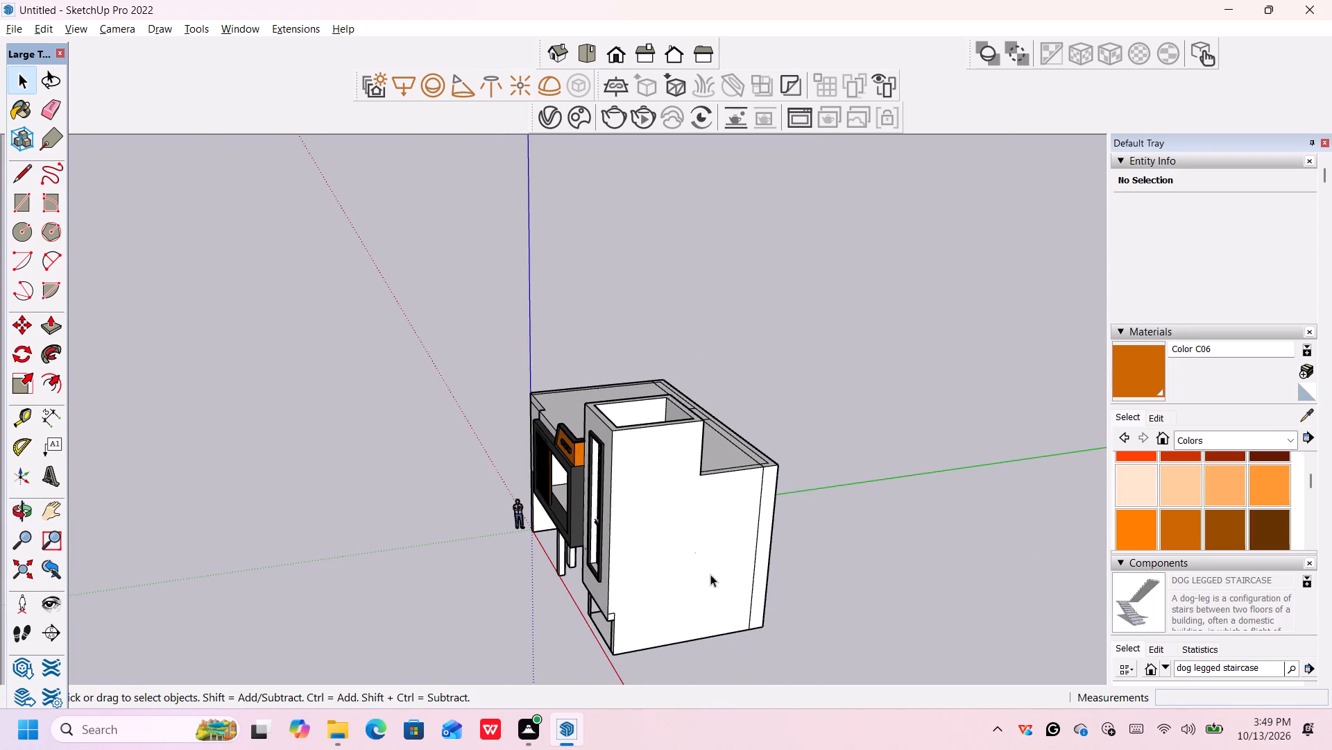
{"action": "scroll", "coordinate": [710, 574], "scroll_direction": "up", "scroll_amount": 1}
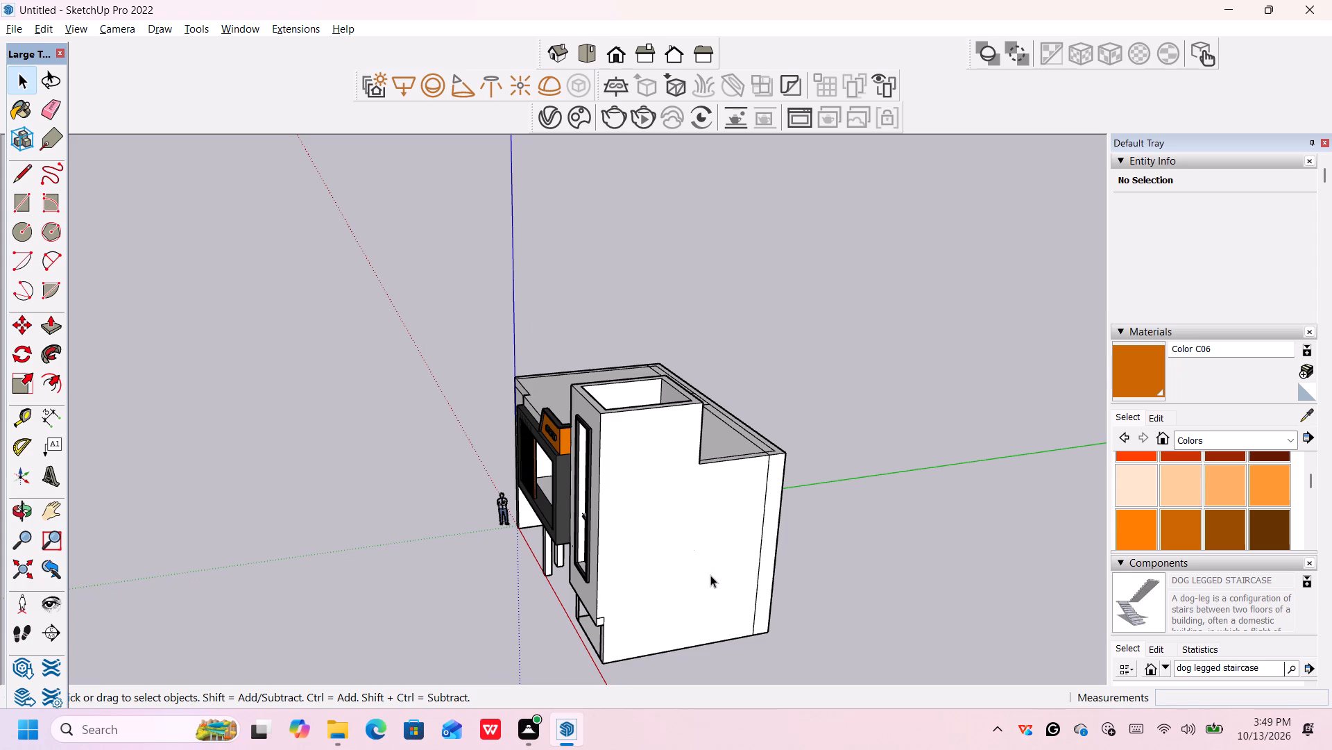
{"action": "middle_click_drag", "start_coordinate": [580, 574], "coordinate": [622, 583]}
{"action": "scroll", "coordinate": [621, 582], "scroll_direction": "up", "scroll_amount": 8}
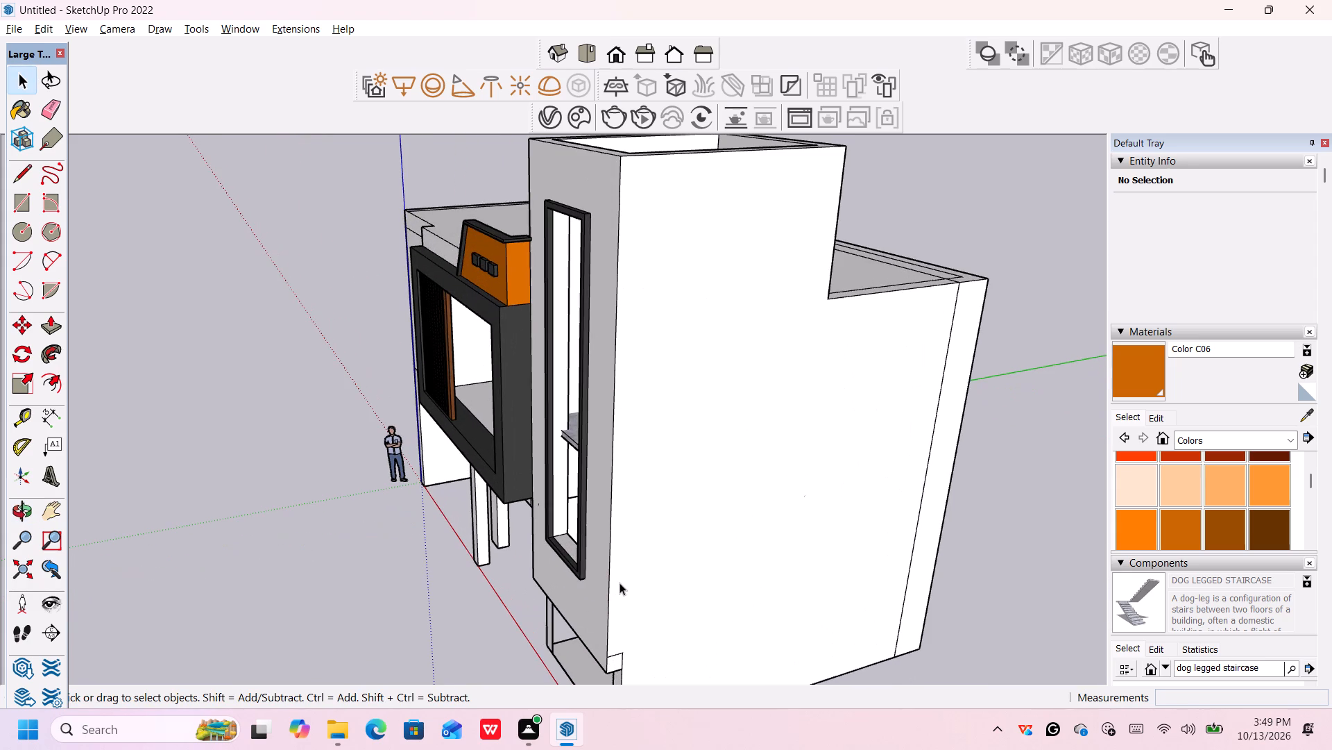
Place a guide 6' 1 9/16" above the stair tower's front bottom edge, level with the grey balcony frame's lower corner.
{"action": "key", "text": "t"}
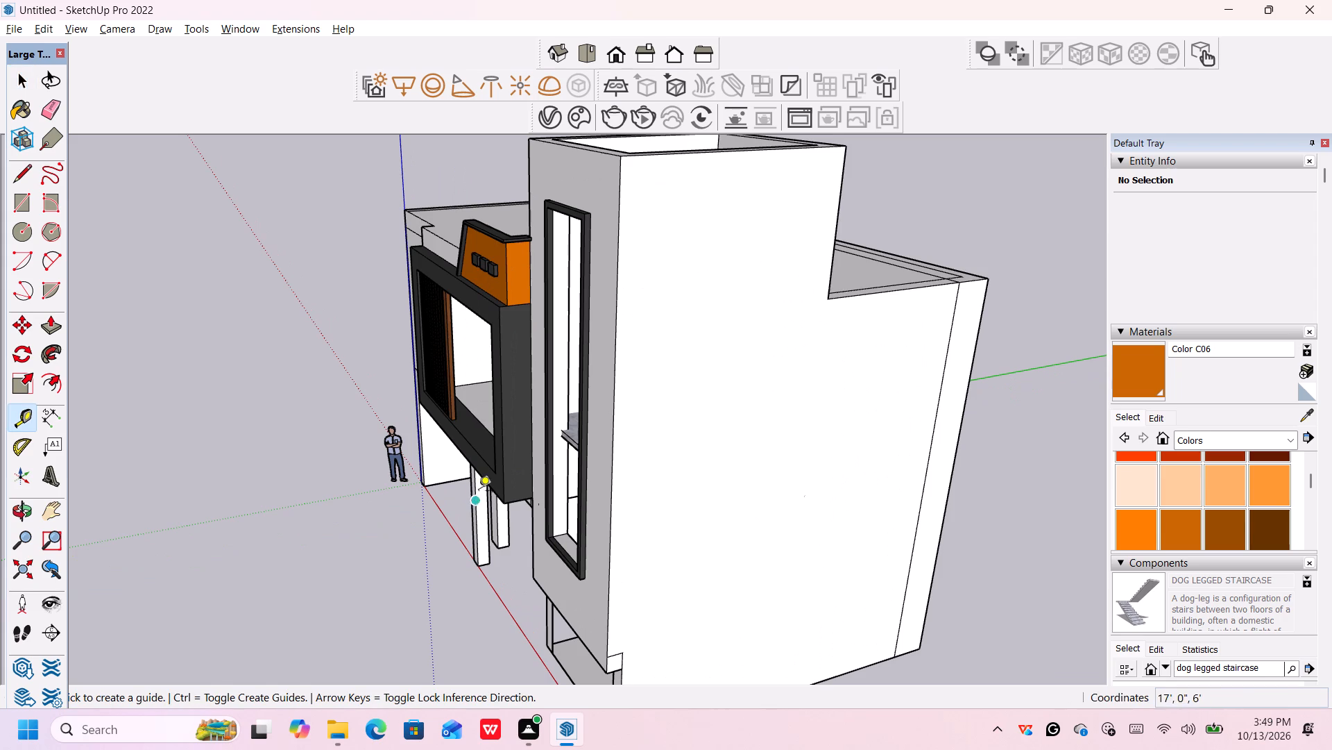
{"action": "scroll", "coordinate": [516, 492], "scroll_direction": "up", "scroll_amount": 8}
{"action": "middle_click_drag", "start_coordinate": [531, 525], "coordinate": [571, 524]}
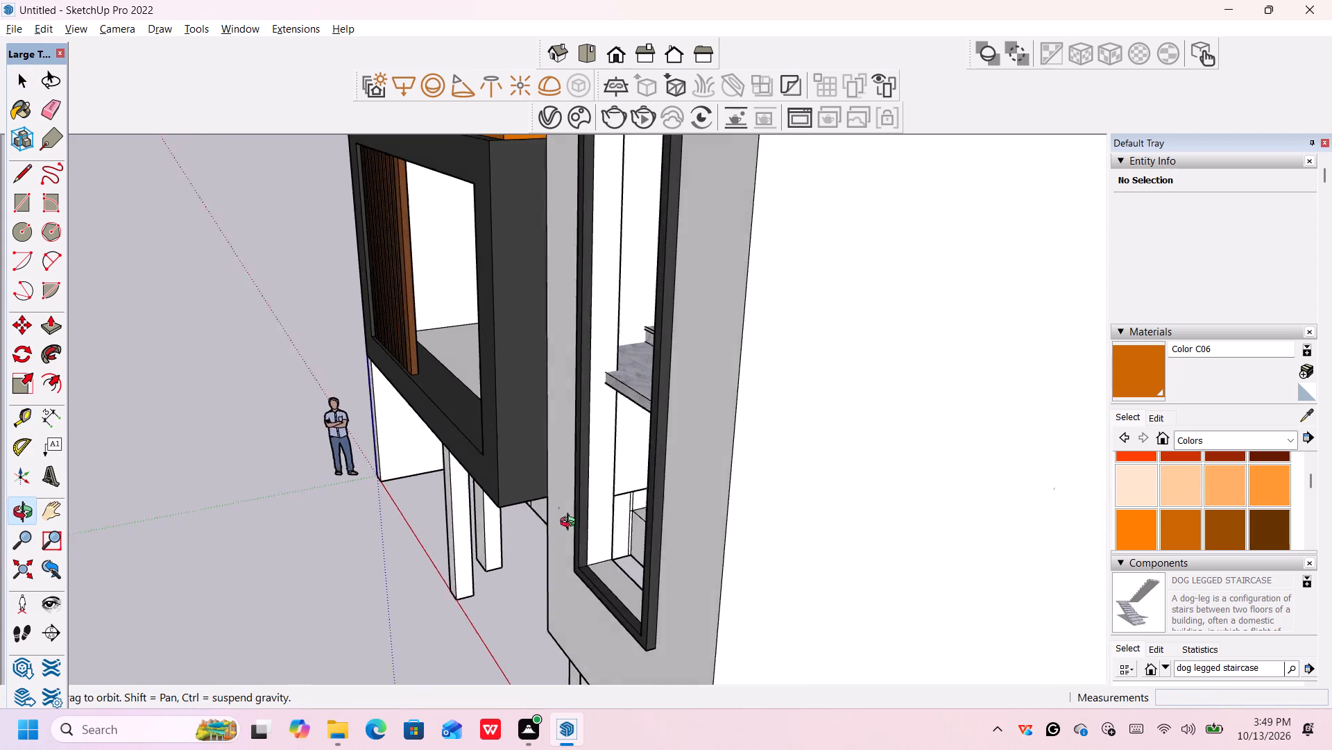
{"action": "middle_click_drag", "start_coordinate": [571, 524], "coordinate": [691, 474]}
{"action": "scroll", "coordinate": [666, 478], "scroll_direction": "up", "scroll_amount": 6}
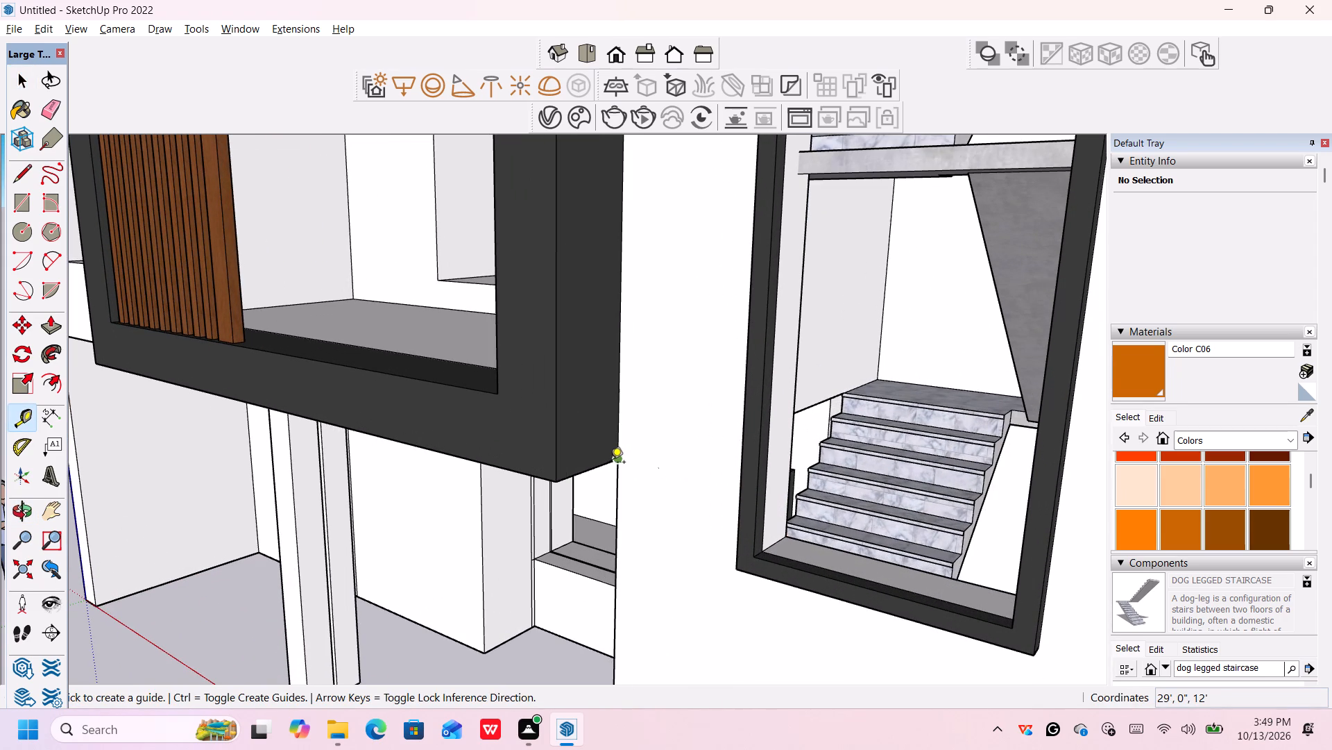
{"action": "left_click", "coordinate": [612, 463]}
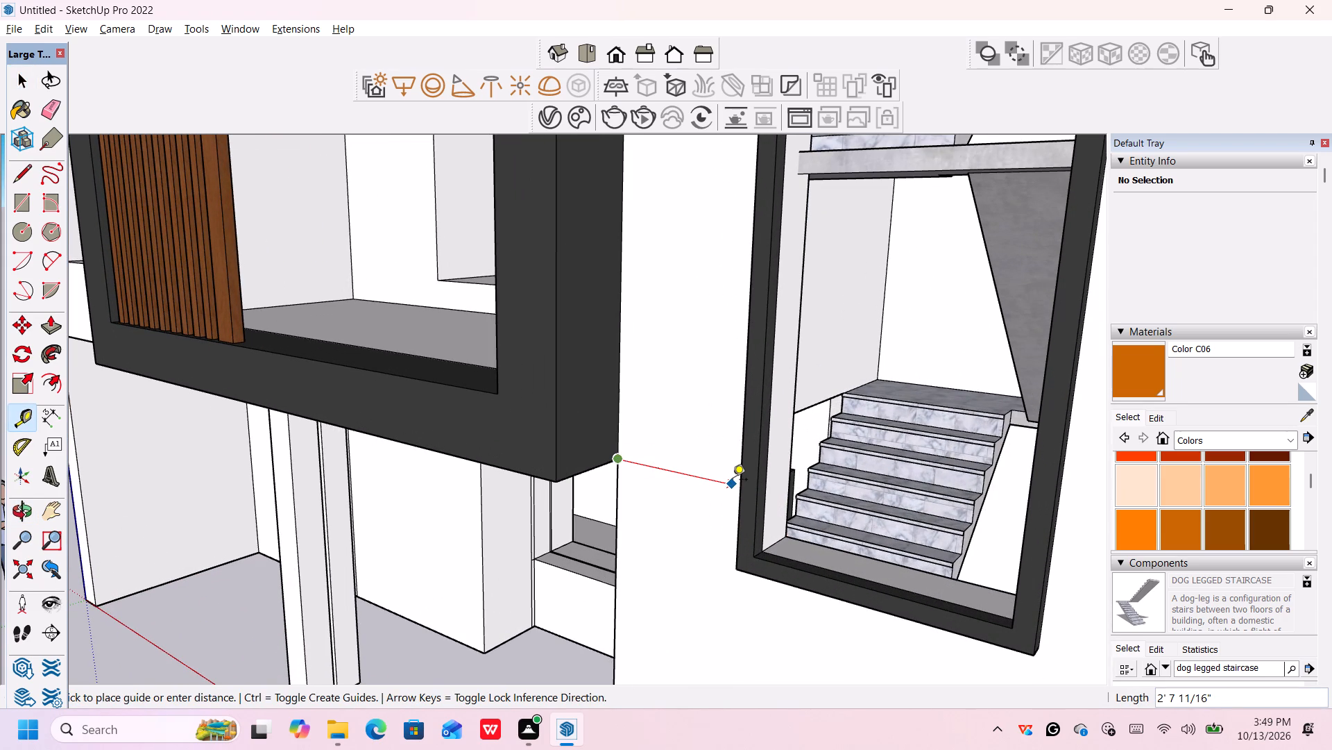
{"action": "key", "text": "Escape"}
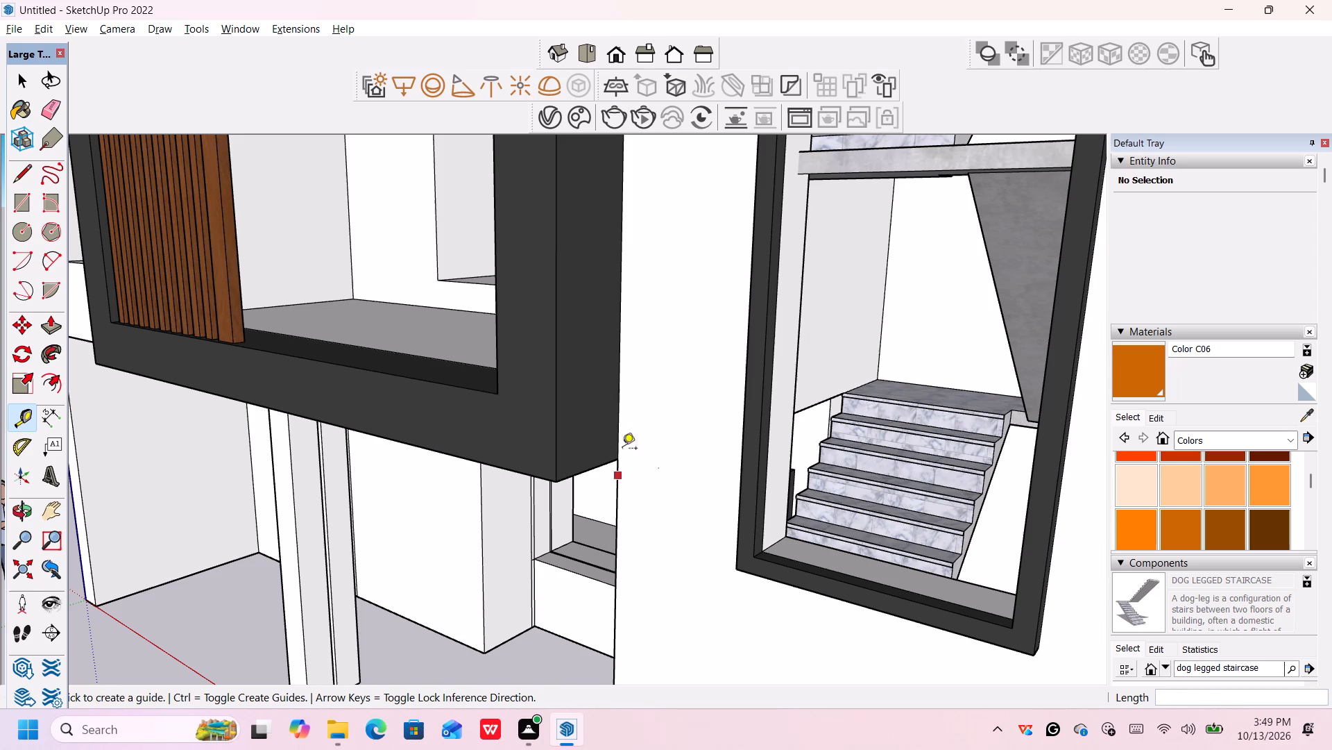
{"action": "scroll", "coordinate": [625, 477], "scroll_direction": "down", "scroll_amount": 1}
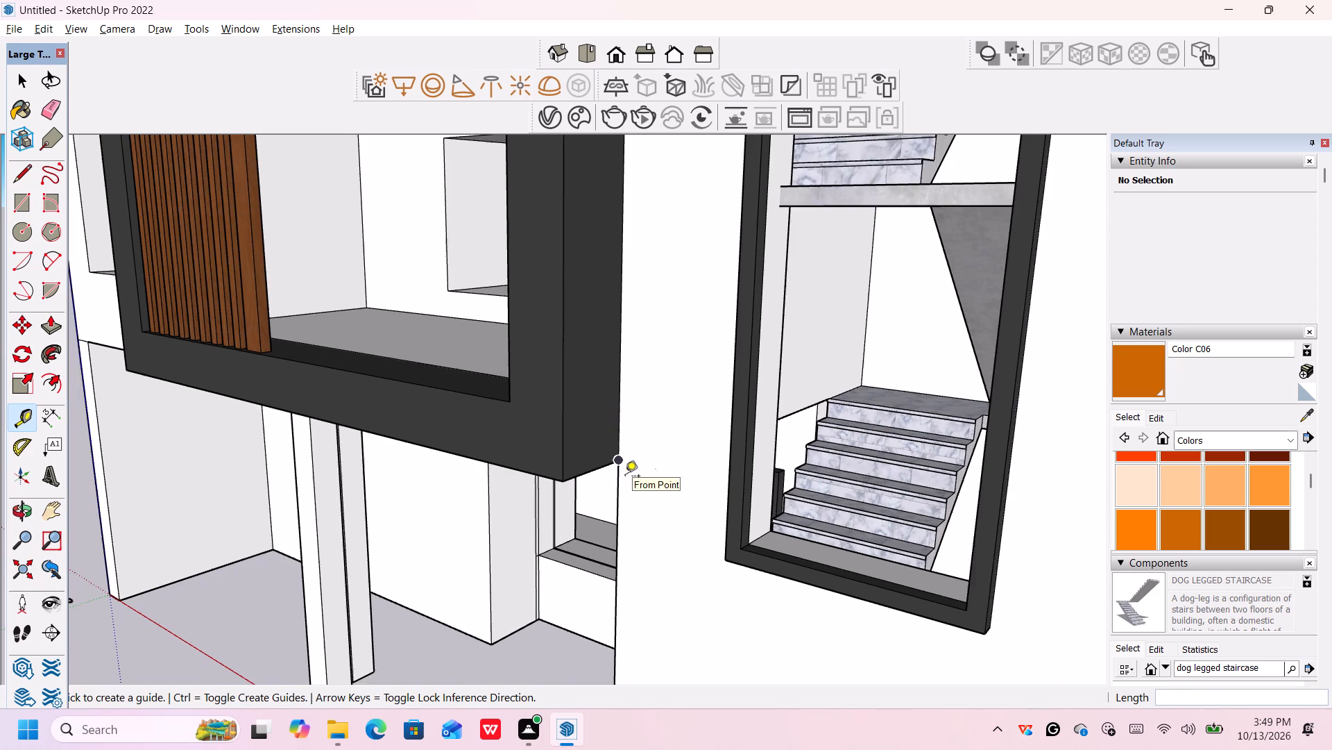
{"action": "scroll", "coordinate": [625, 477], "scroll_direction": "up", "scroll_amount": 4}
{"action": "left_click", "coordinate": [613, 492]}
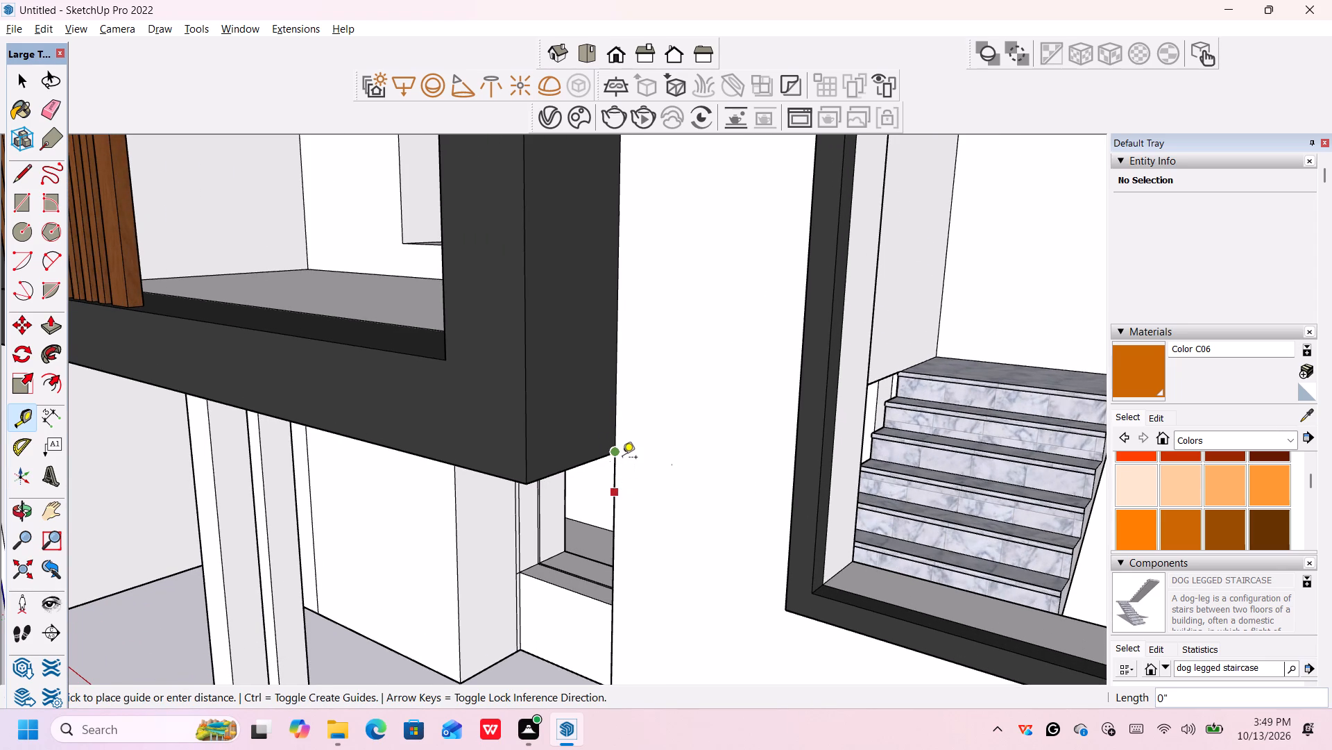
{"action": "key", "text": "Escape"}
{"action": "scroll", "coordinate": [622, 478], "scroll_direction": "down", "scroll_amount": 12}
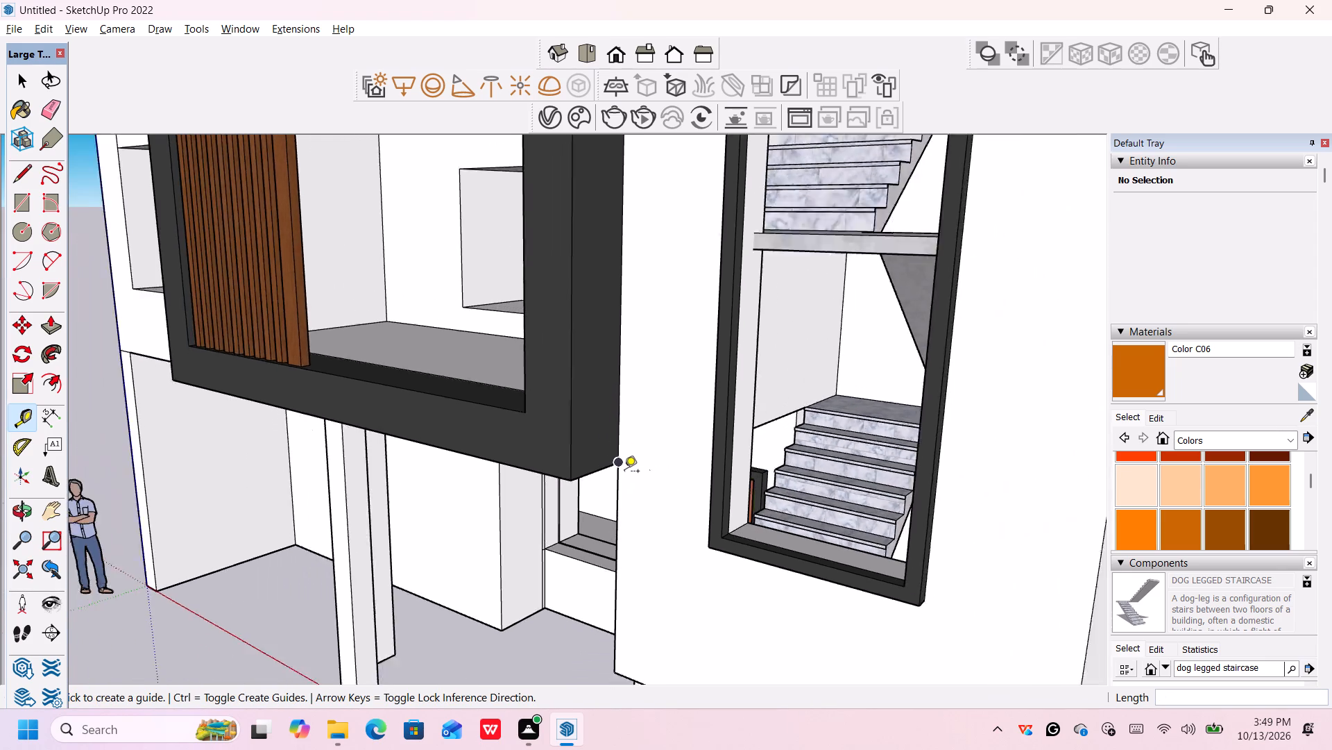
{"action": "scroll", "coordinate": [624, 472], "scroll_direction": "down", "scroll_amount": 9}
{"action": "scroll", "coordinate": [622, 583], "scroll_direction": "up", "scroll_amount": 3}
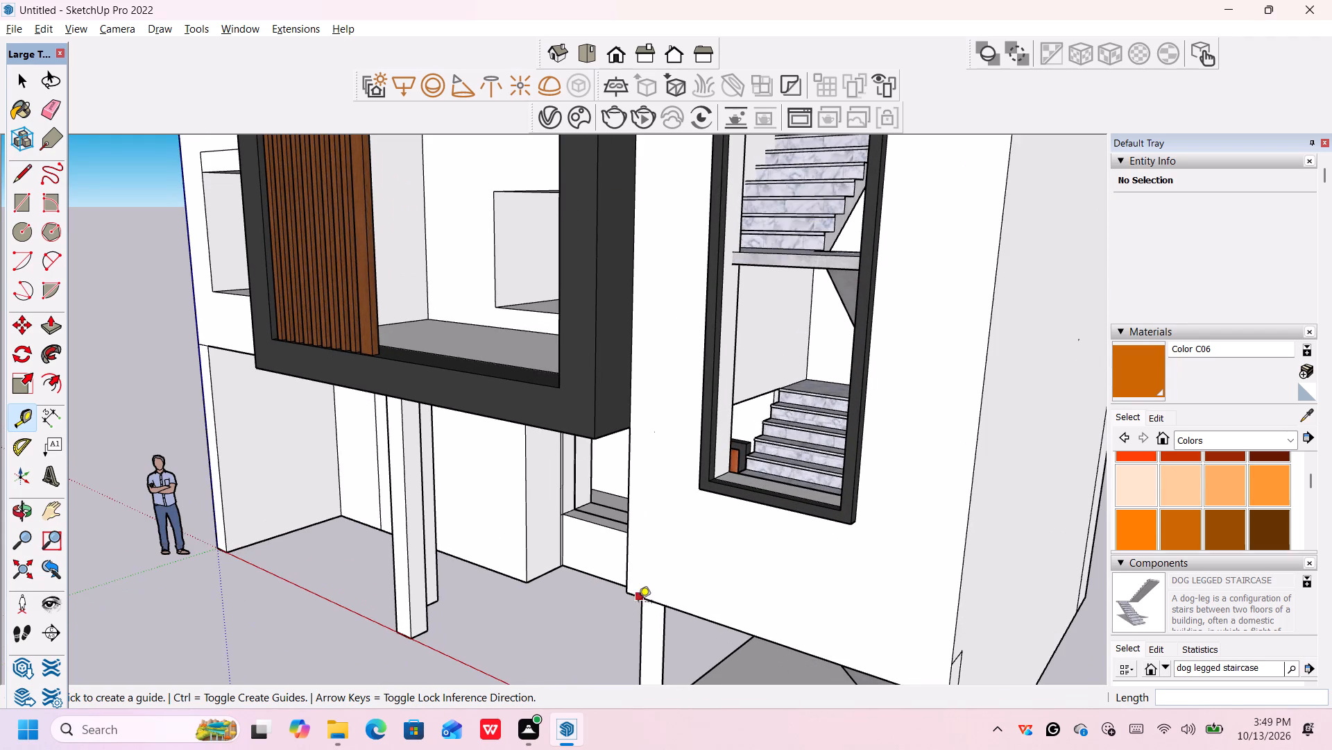
{"action": "left_click", "coordinate": [681, 614]}
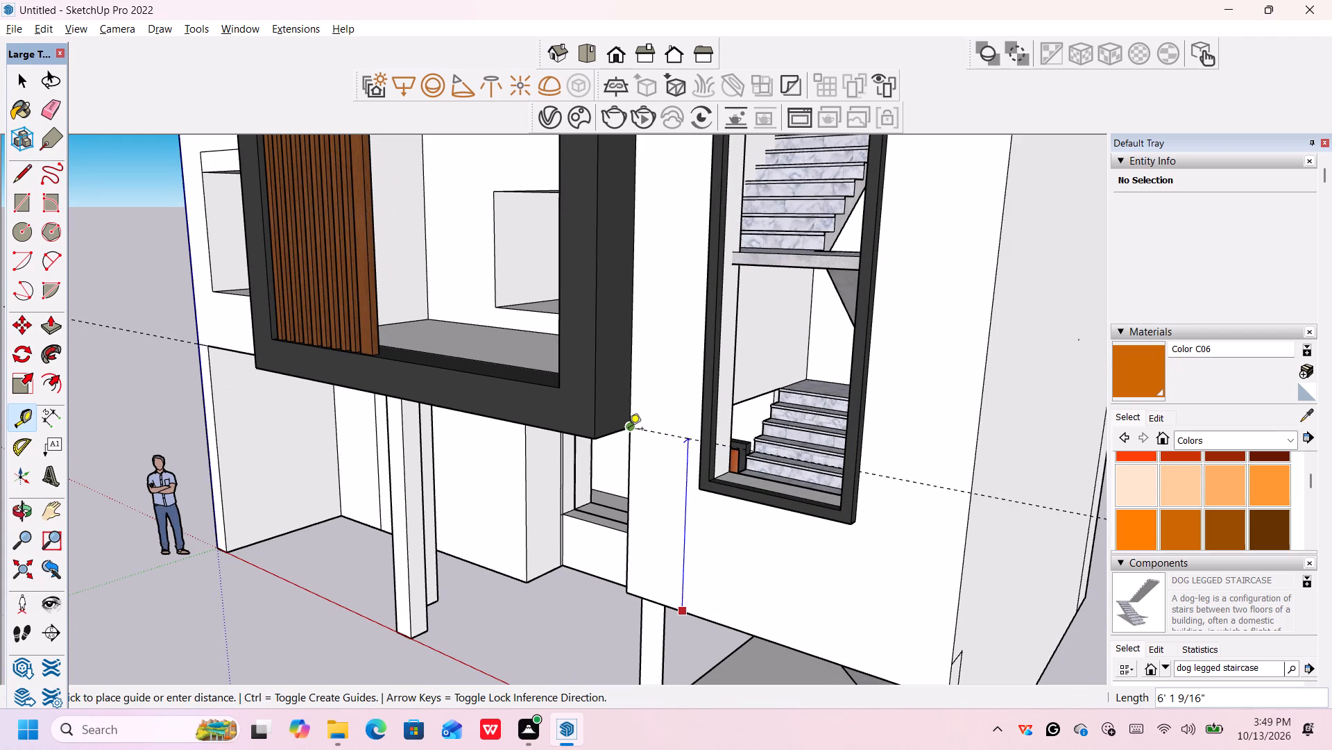
{"action": "left_click", "coordinate": [629, 430]}
Place a guide 12' above the side wall's bottom edge, meeting the front guide at the tower's corner.
{"action": "scroll", "coordinate": [892, 483], "scroll_direction": "down", "scroll_amount": 7}
{"action": "scroll", "coordinate": [1001, 500], "scroll_direction": "down", "scroll_amount": 6}
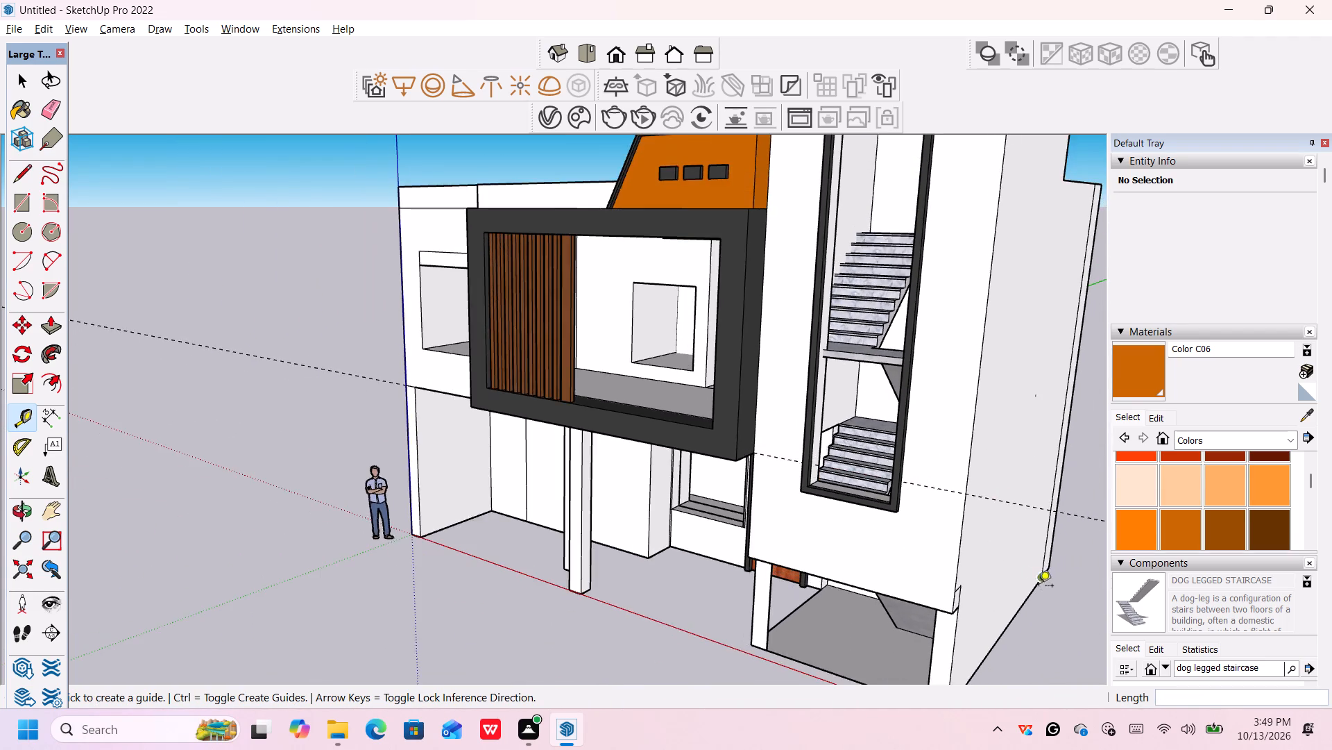
{"action": "scroll", "coordinate": [1039, 587], "scroll_direction": "down", "scroll_amount": 4}
{"action": "middle_click_drag", "start_coordinate": [1059, 624], "coordinate": [974, 584]}
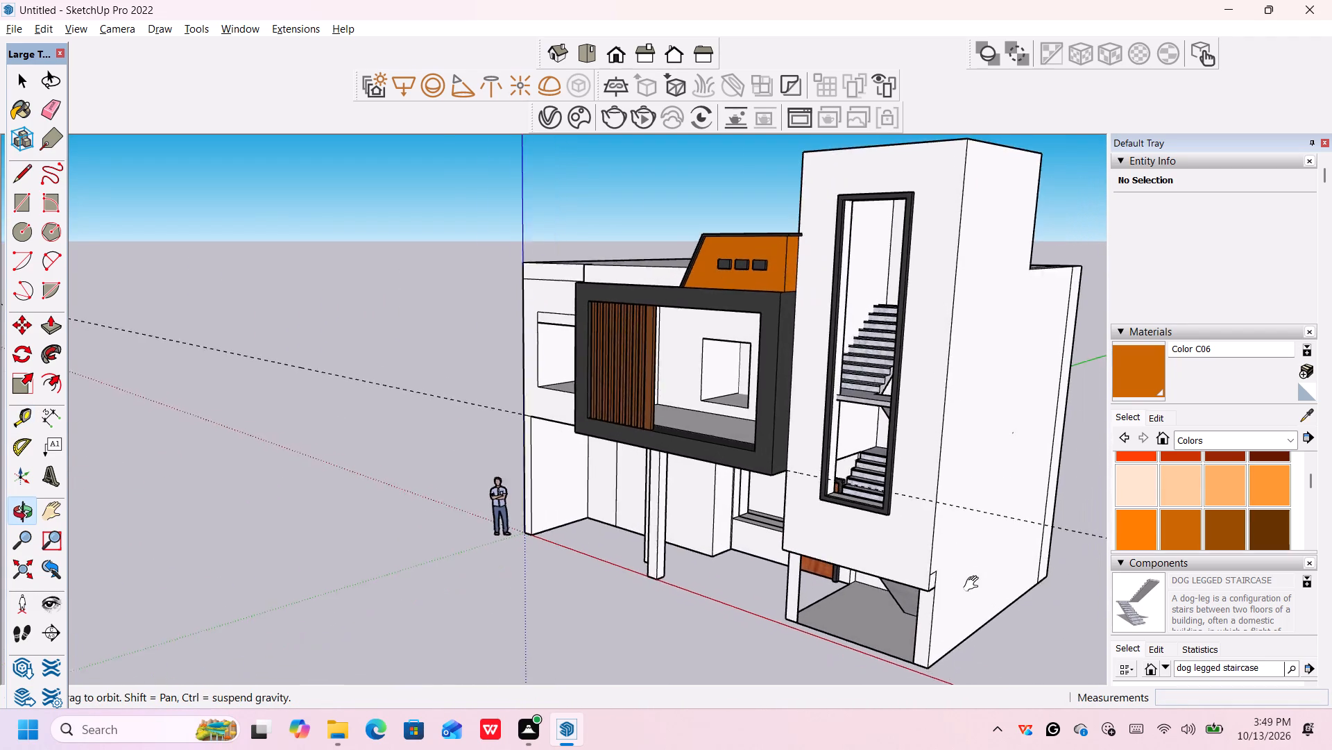
{"action": "middle_click_drag", "start_coordinate": [974, 584], "coordinate": [868, 515]}
{"action": "middle_click_drag", "start_coordinate": [982, 606], "coordinate": [823, 604]}
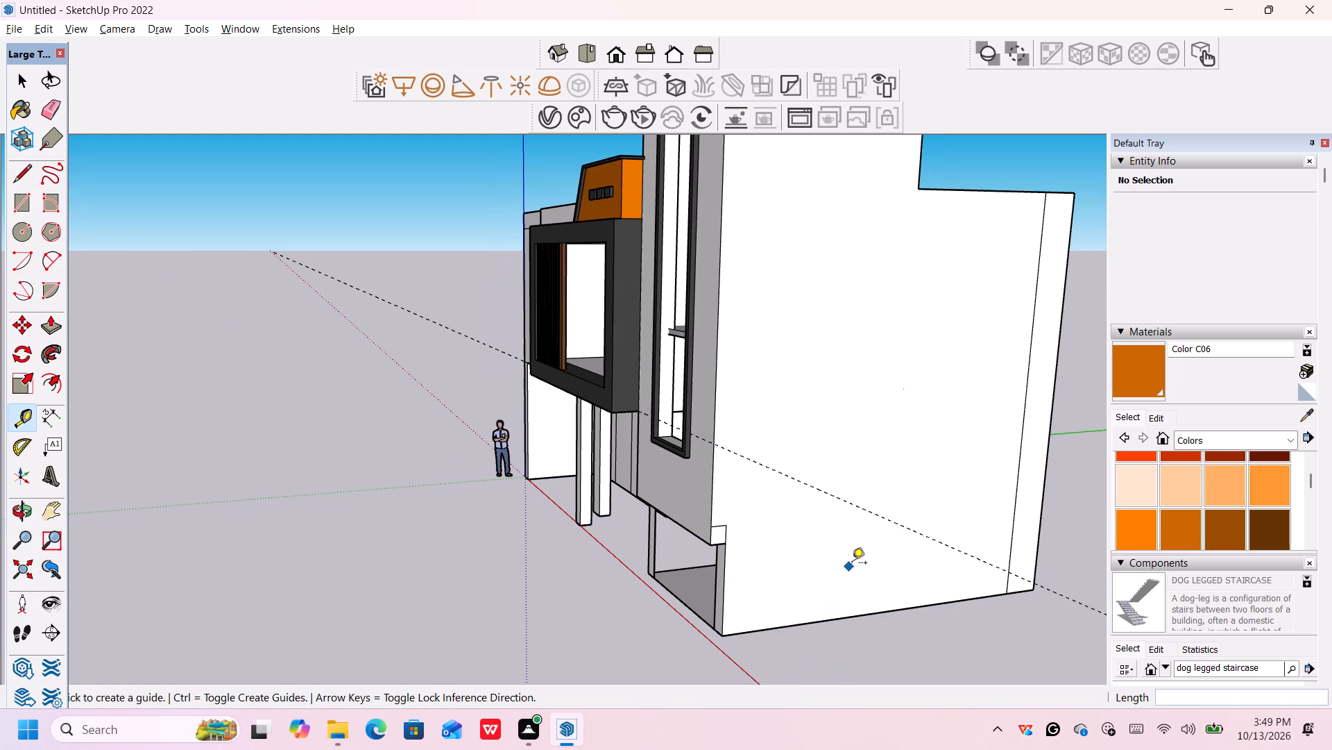
{"action": "scroll", "coordinate": [856, 560], "scroll_direction": "down", "scroll_amount": 6}
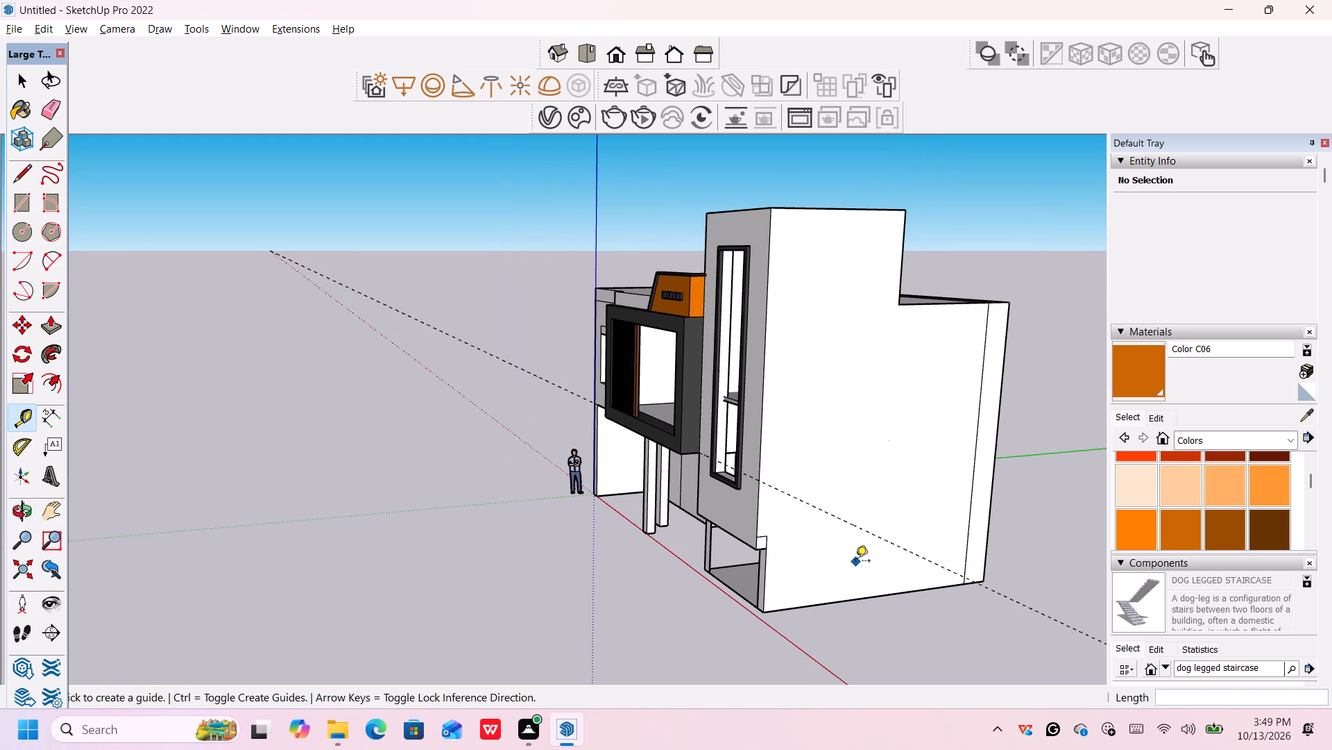
{"action": "scroll", "coordinate": [805, 480], "scroll_direction": "up", "scroll_amount": 4}
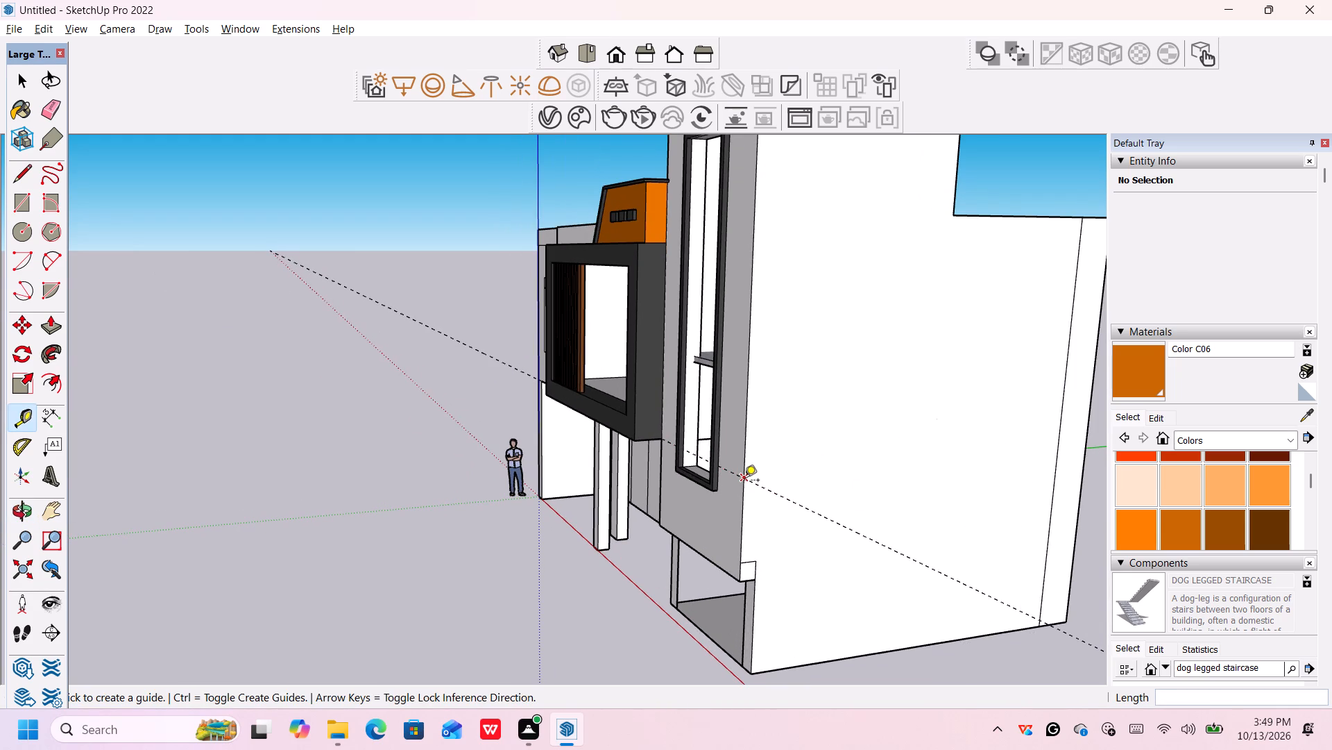
{"action": "left_click", "coordinate": [744, 481]}
{"action": "key", "text": "Escape"}
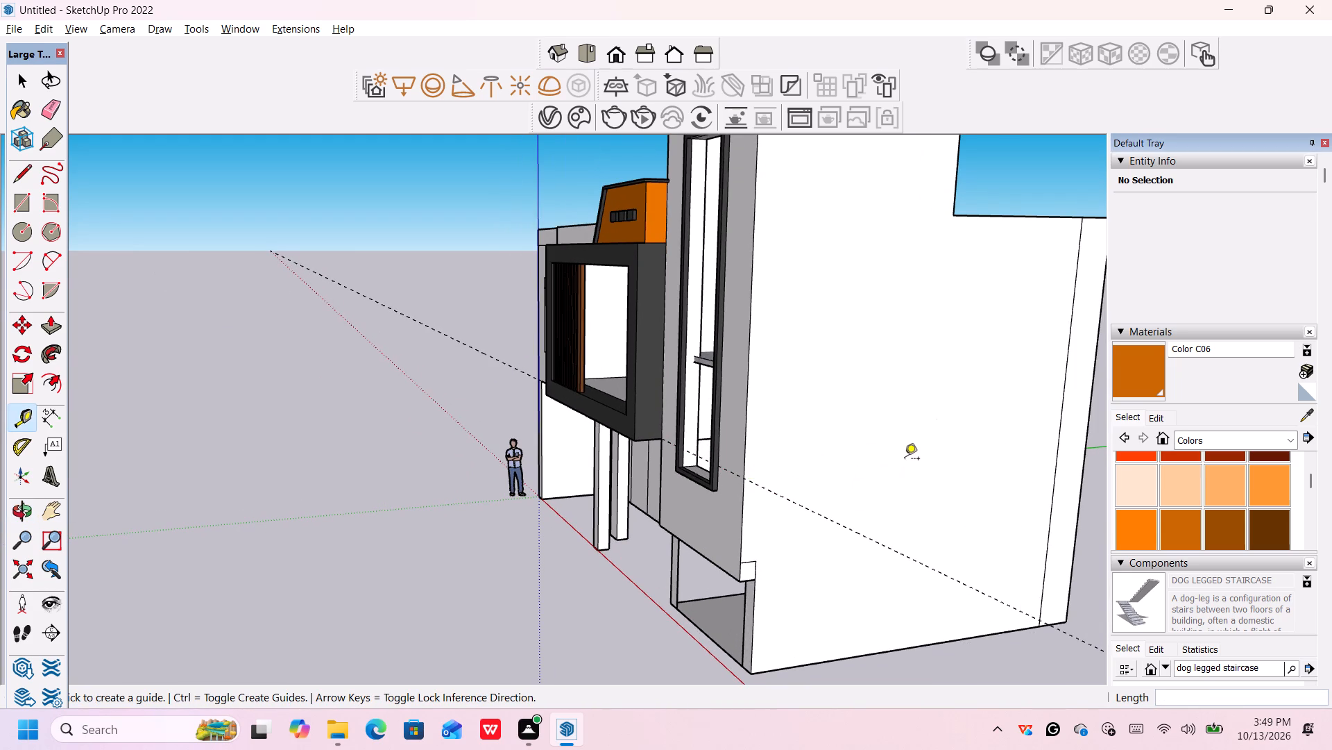
{"action": "left_click", "coordinate": [862, 654]}
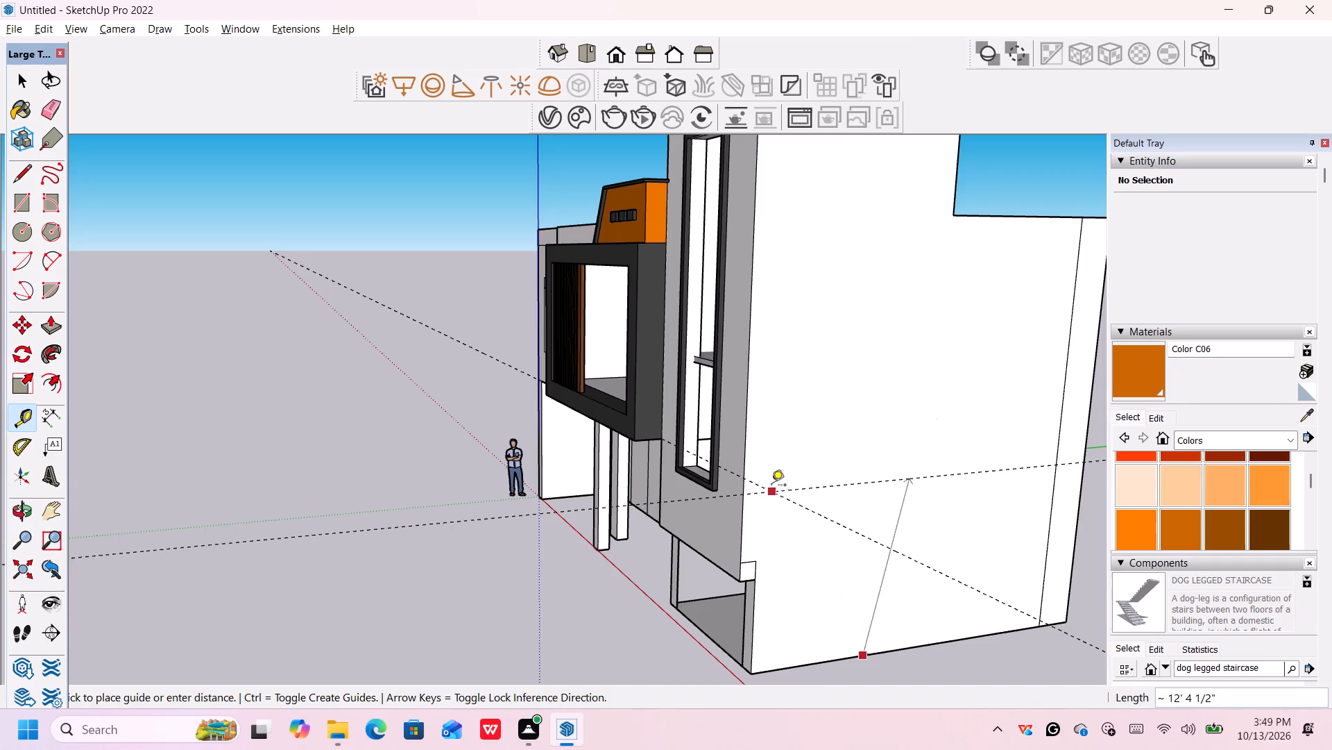
{"action": "left_click", "coordinate": [744, 476]}
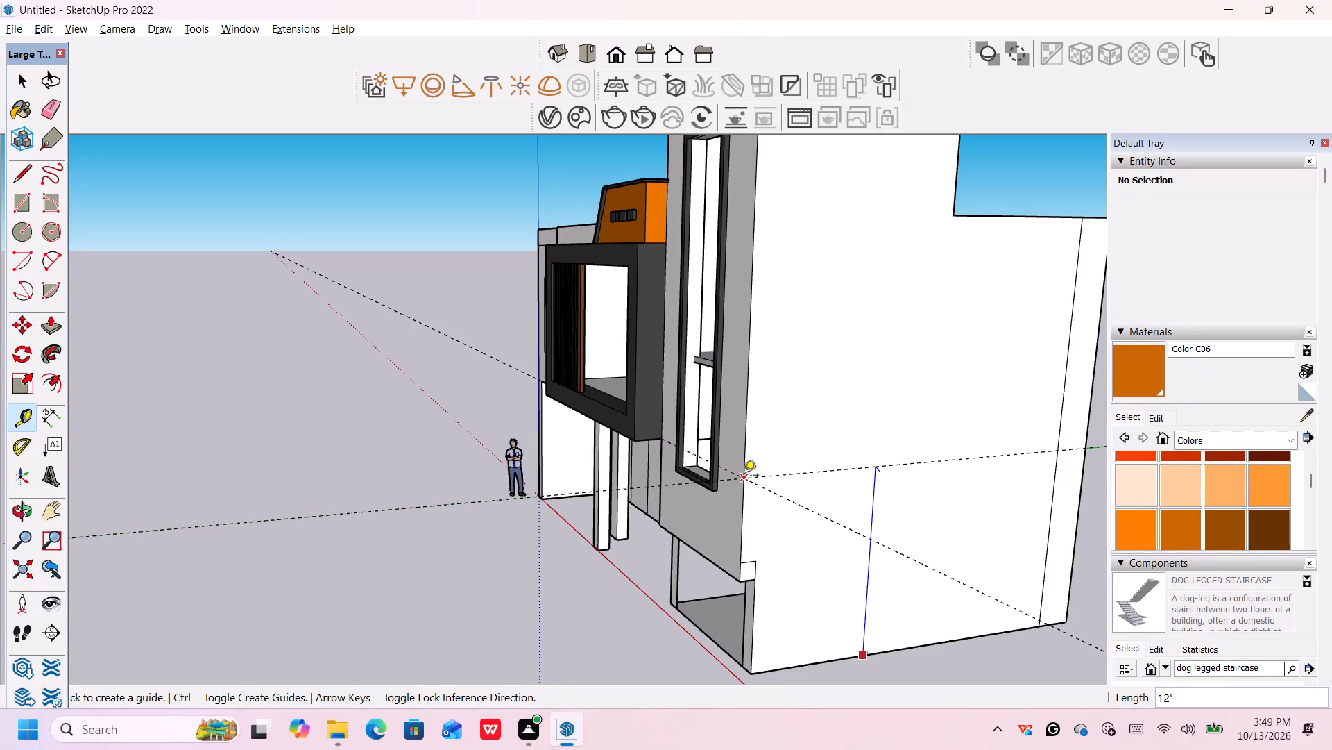
Examine how the two guides run across the tower's front and side wall, close up and from a distance.
{"action": "scroll", "coordinate": [895, 467], "scroll_direction": "down", "scroll_amount": 6}
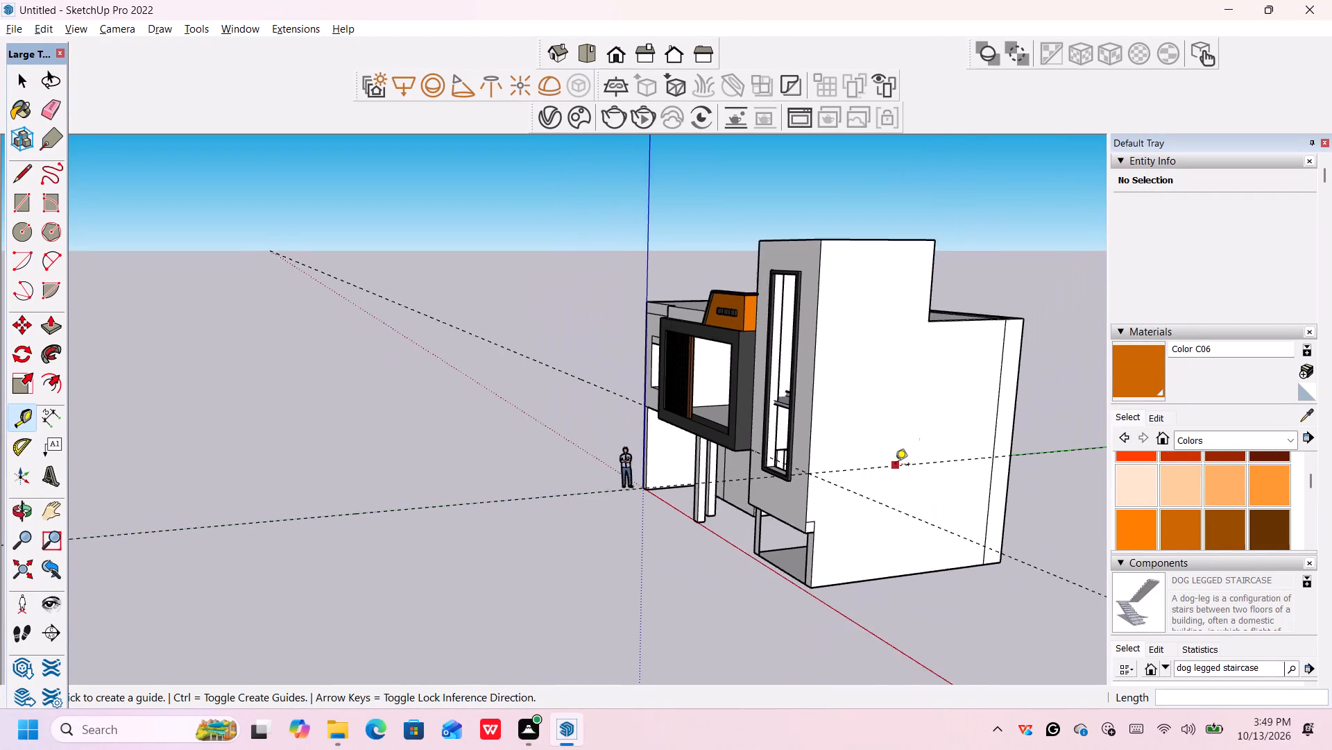
{"action": "scroll", "coordinate": [895, 465], "scroll_direction": "down", "scroll_amount": 1}
{"action": "scroll", "coordinate": [713, 453], "scroll_direction": "up", "scroll_amount": 6}
{"action": "scroll", "coordinate": [803, 443], "scroll_direction": "up", "scroll_amount": 4}
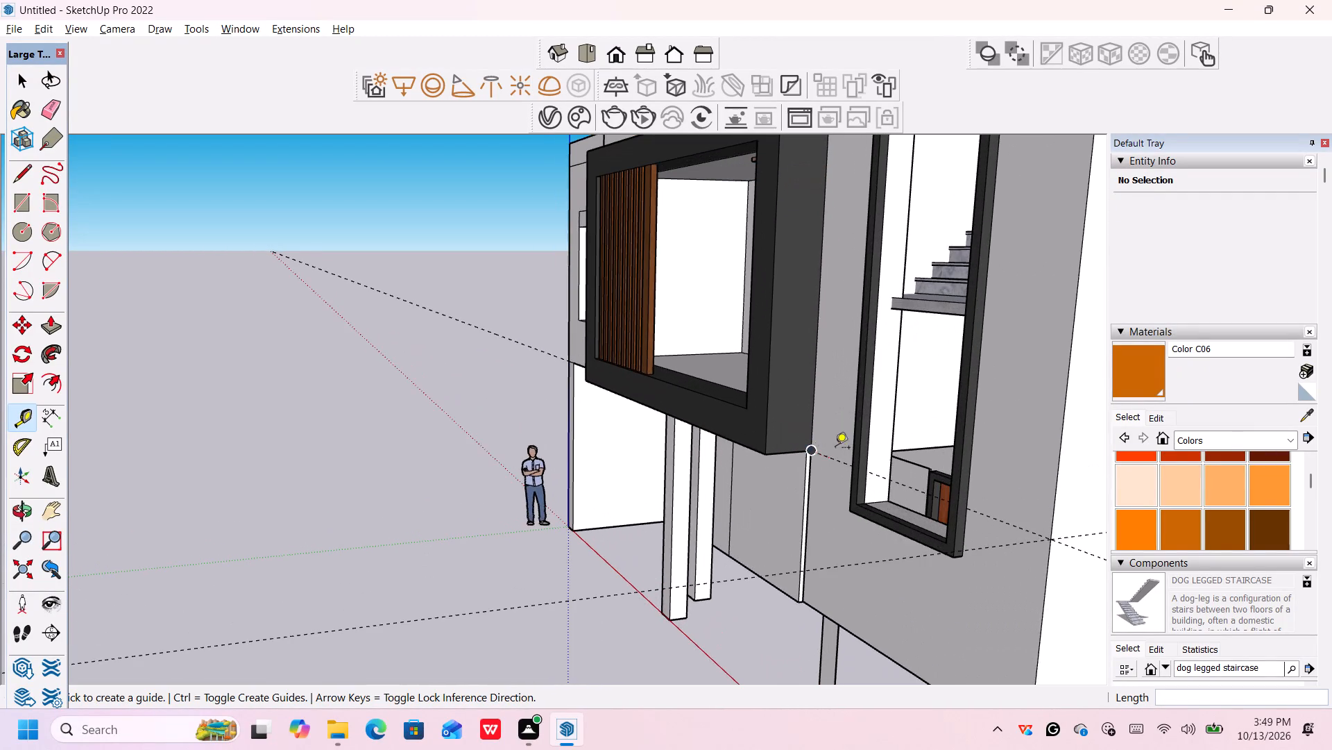
{"action": "scroll", "coordinate": [846, 463], "scroll_direction": "down", "scroll_amount": 9}
{"action": "scroll", "coordinate": [939, 476], "scroll_direction": "down", "scroll_amount": 6}
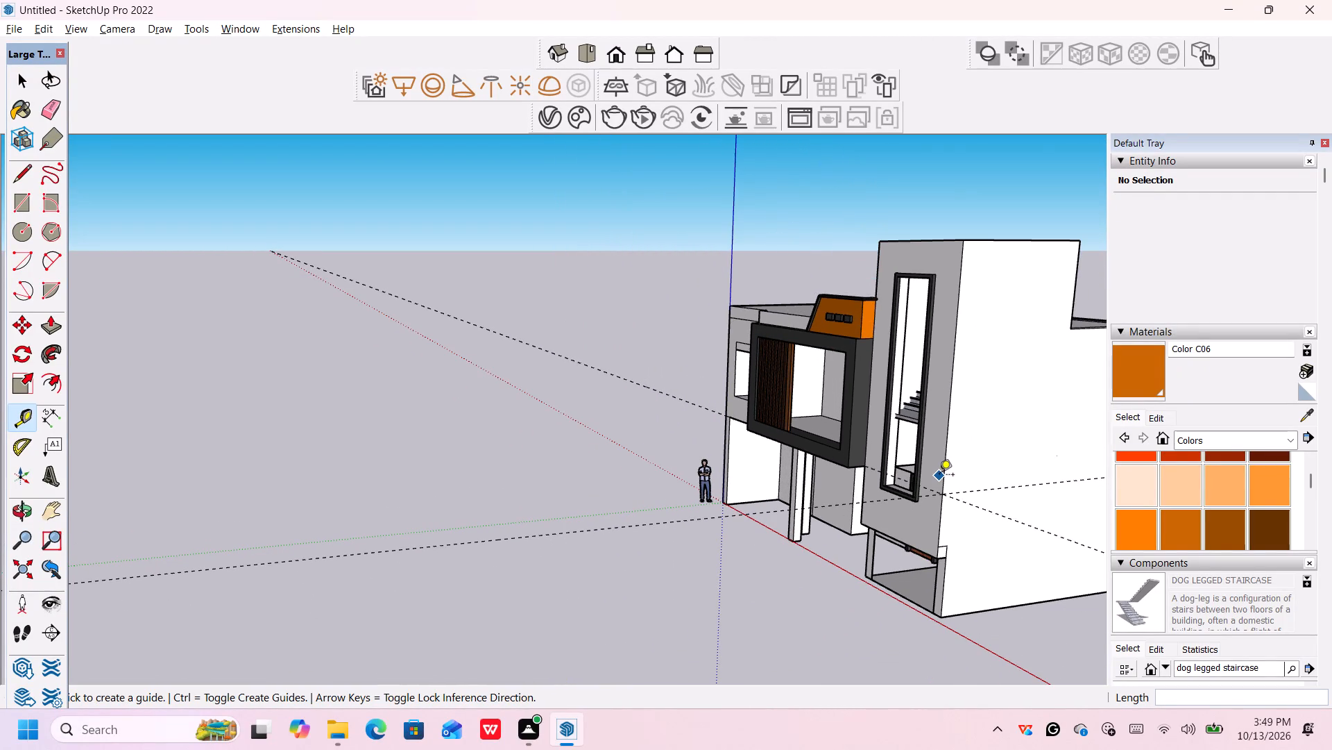
{"action": "middle_click_drag", "start_coordinate": [980, 501], "coordinate": [1021, 495]}
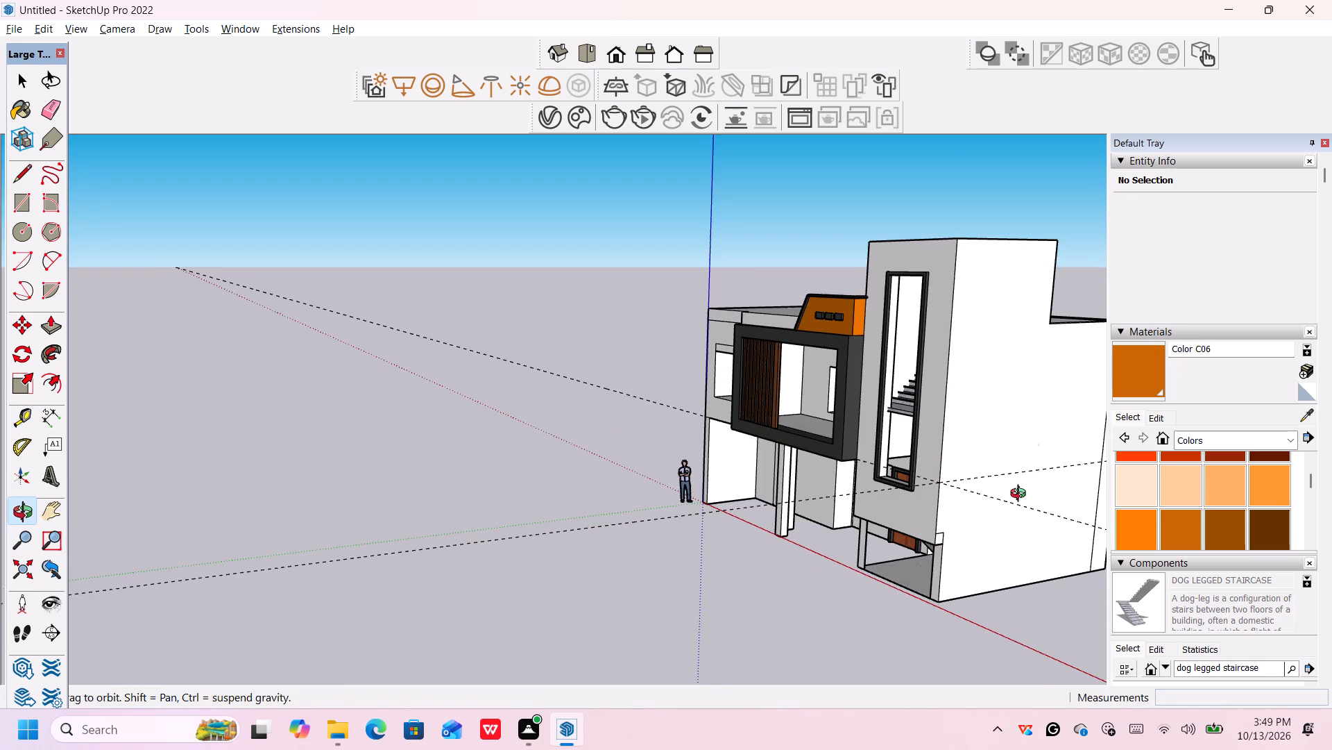
{"action": "middle_click_drag", "start_coordinate": [1021, 495], "coordinate": [1020, 496]}
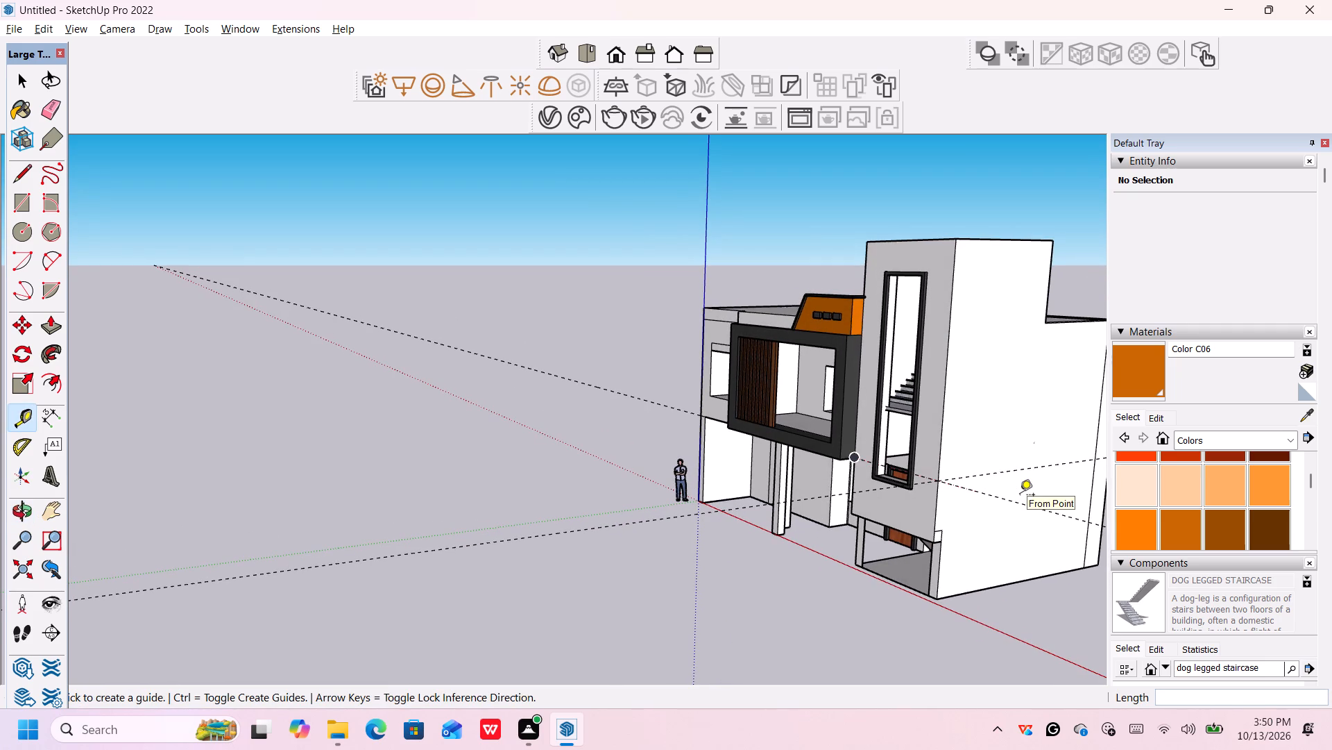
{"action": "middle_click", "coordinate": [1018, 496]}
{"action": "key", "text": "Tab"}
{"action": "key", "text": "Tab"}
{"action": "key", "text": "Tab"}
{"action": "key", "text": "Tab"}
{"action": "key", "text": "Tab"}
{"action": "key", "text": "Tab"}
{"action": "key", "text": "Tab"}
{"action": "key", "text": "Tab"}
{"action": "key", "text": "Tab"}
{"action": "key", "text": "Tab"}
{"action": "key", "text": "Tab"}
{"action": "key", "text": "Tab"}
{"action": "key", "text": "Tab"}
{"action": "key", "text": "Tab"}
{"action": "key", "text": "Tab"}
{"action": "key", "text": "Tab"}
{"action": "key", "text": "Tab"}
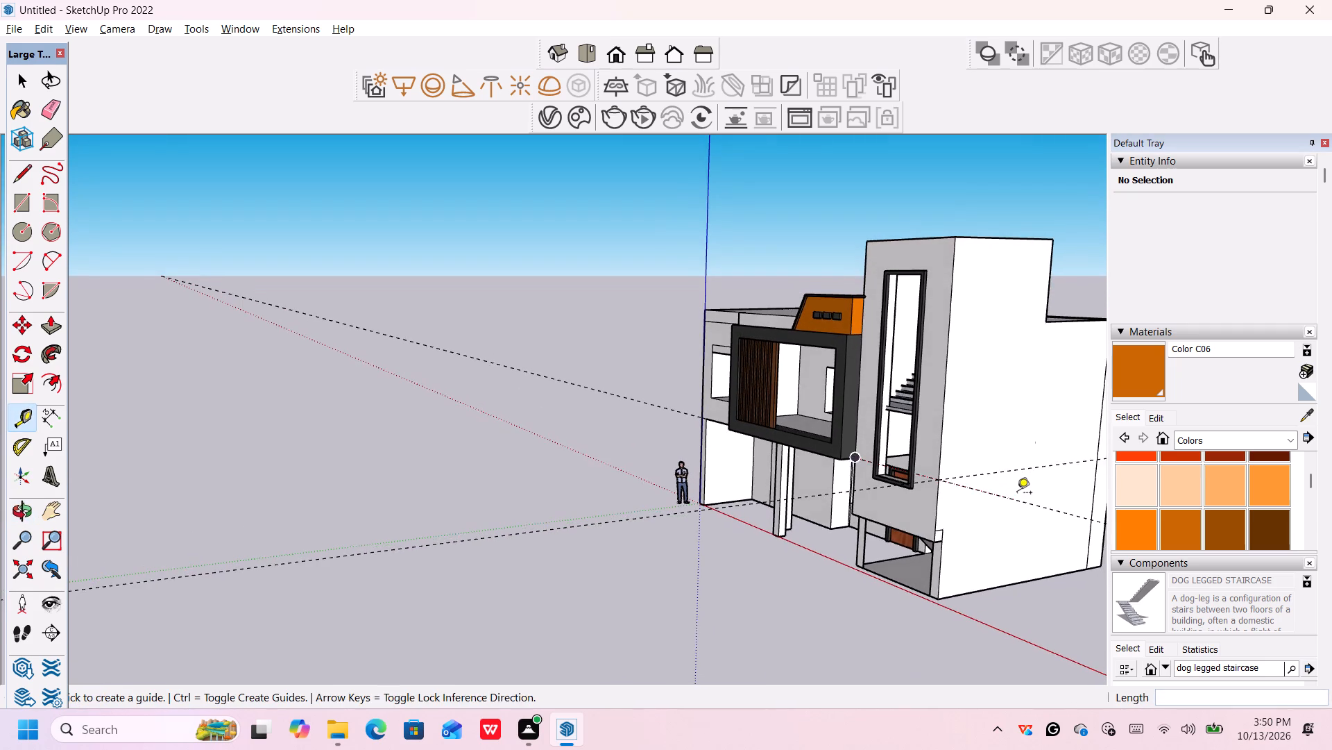
Place a parallel guide 1.5' above the existing horizontal guide on the stair tower's side wall.
{"action": "middle_click_drag", "start_coordinate": [1017, 494], "coordinate": [694, 457]}
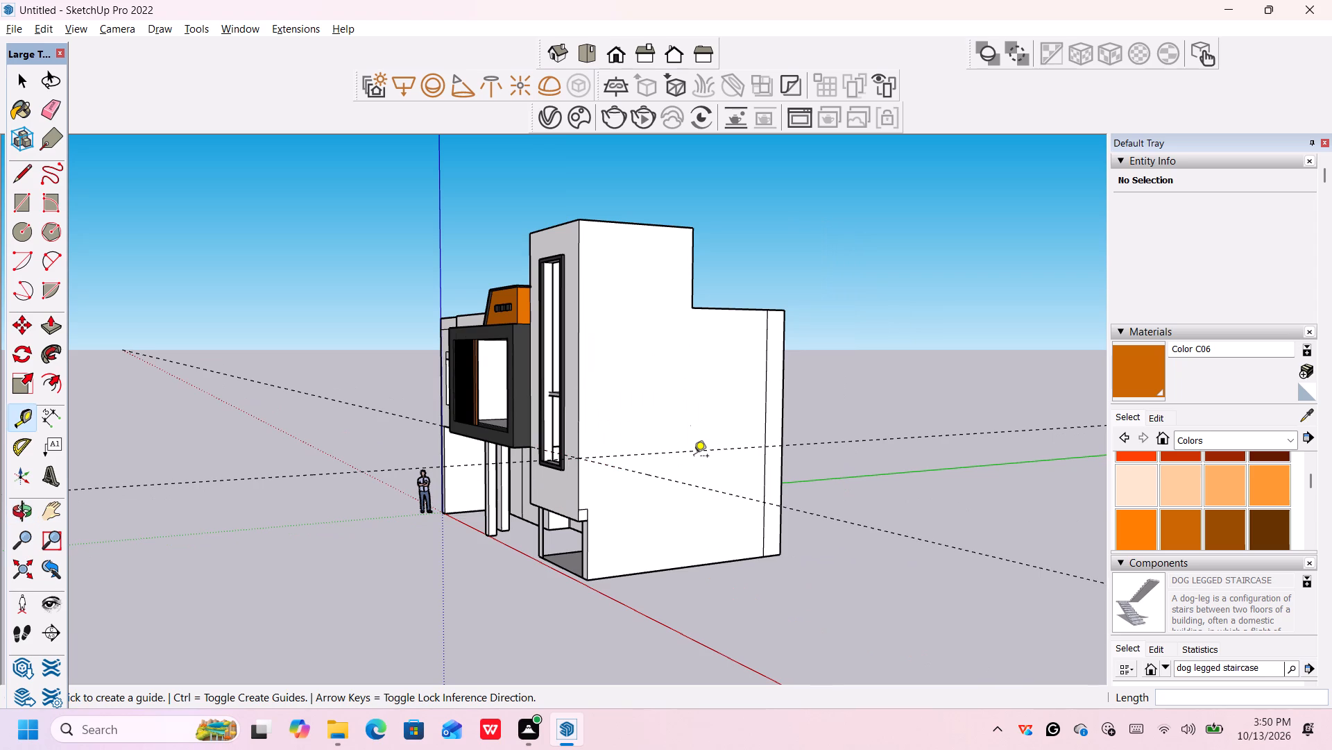
{"action": "scroll", "coordinate": [694, 457], "scroll_direction": "down", "scroll_amount": 2}
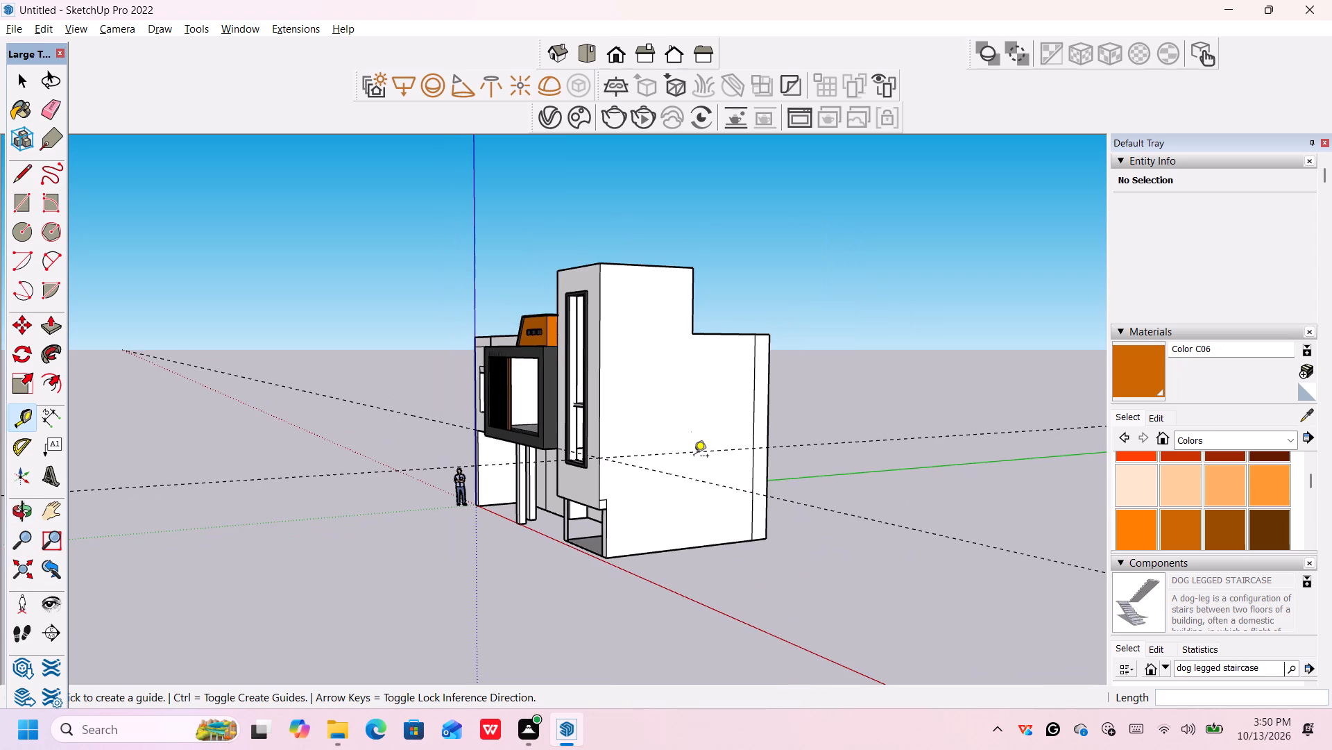
{"action": "scroll", "coordinate": [694, 457], "scroll_direction": "up", "scroll_amount": 4}
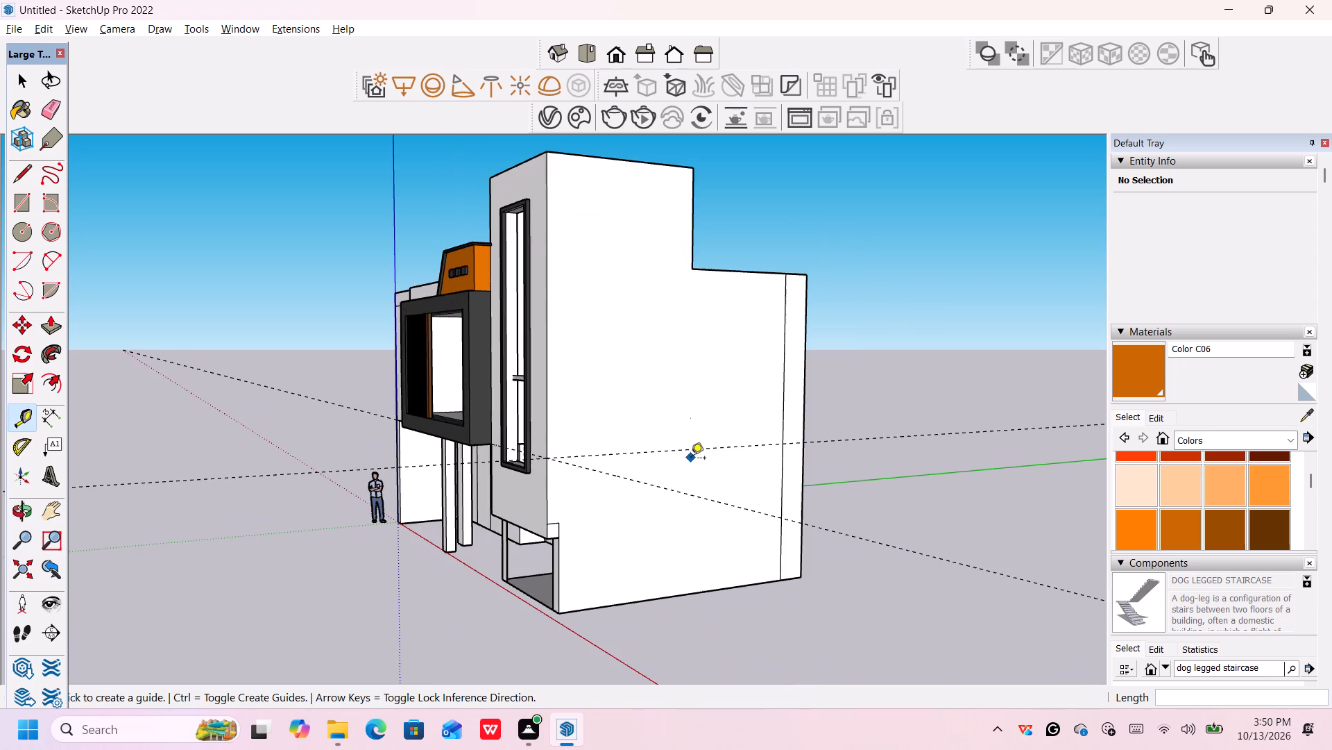
{"action": "scroll", "coordinate": [674, 451], "scroll_direction": "up", "scroll_amount": 3}
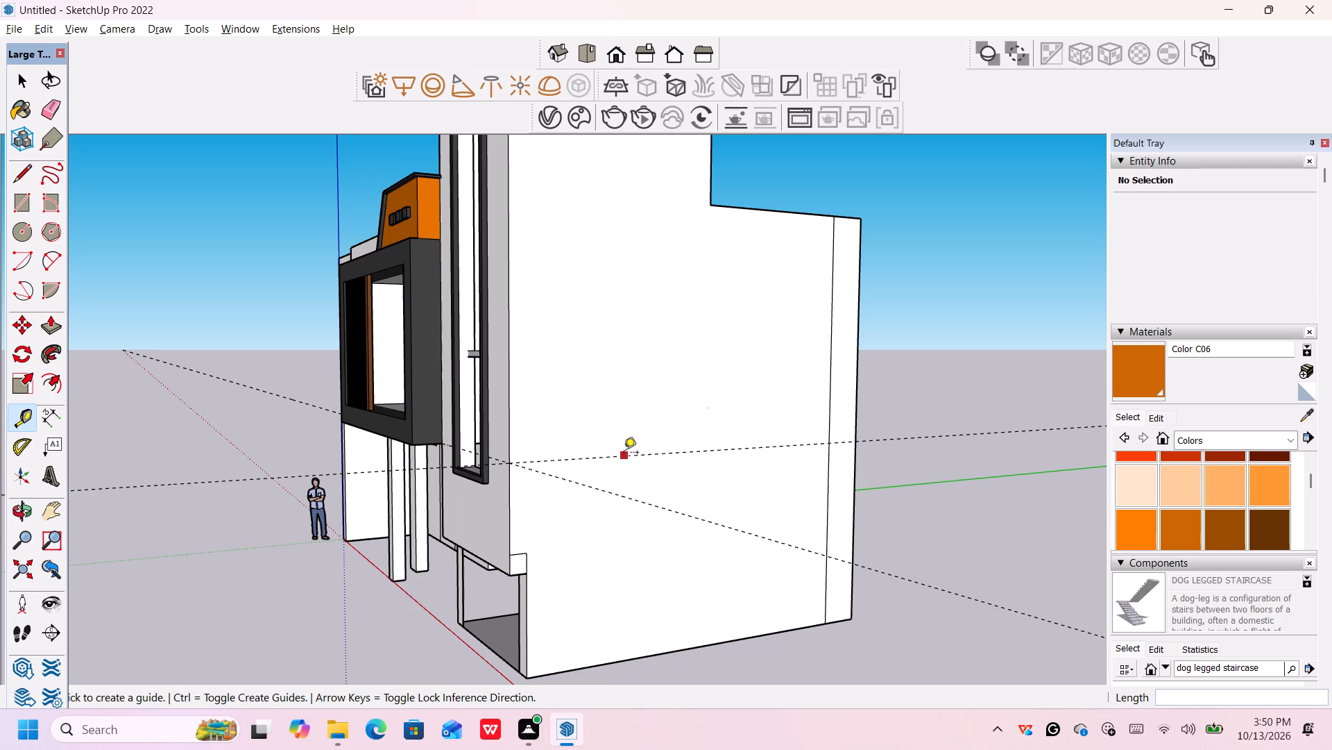
{"action": "left_click", "coordinate": [624, 453]}
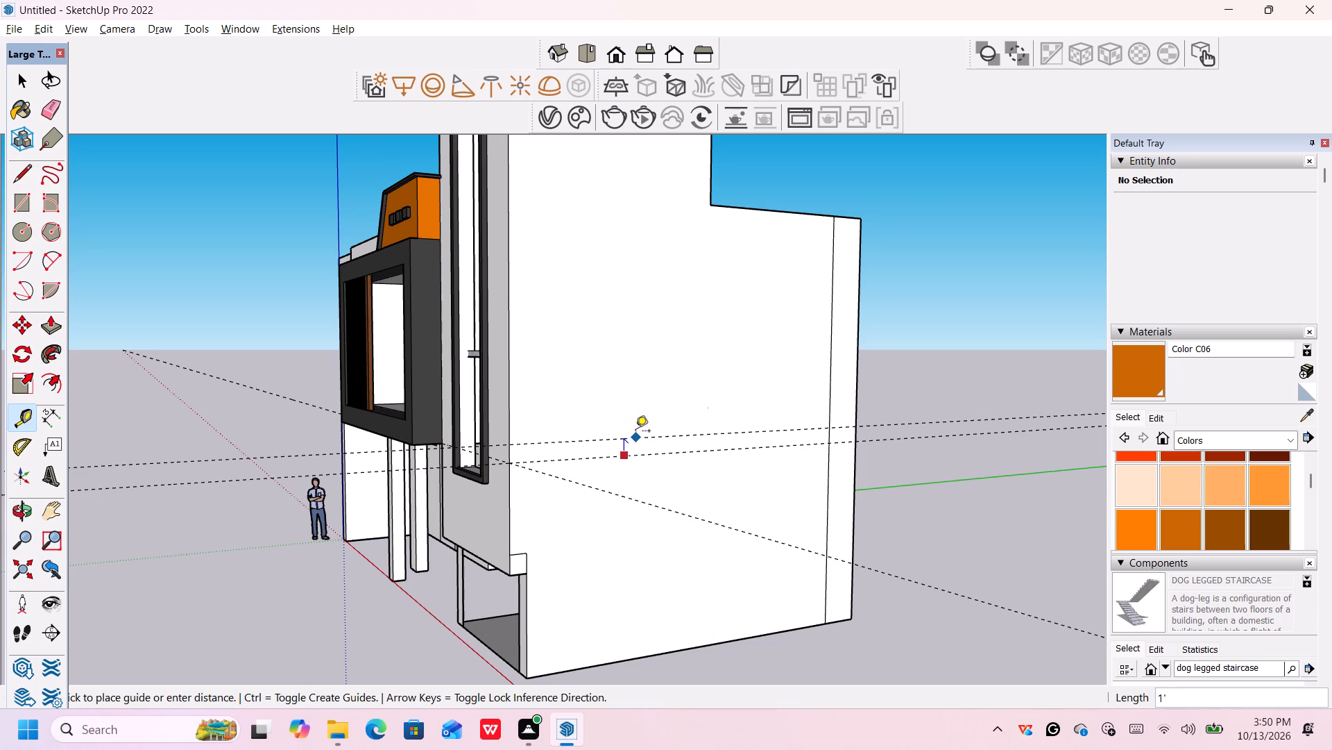
{"action": "type", "text": "1.5"}
{"action": "key", "text": "apostrophe"}
{"action": "key", "text": "Return"}
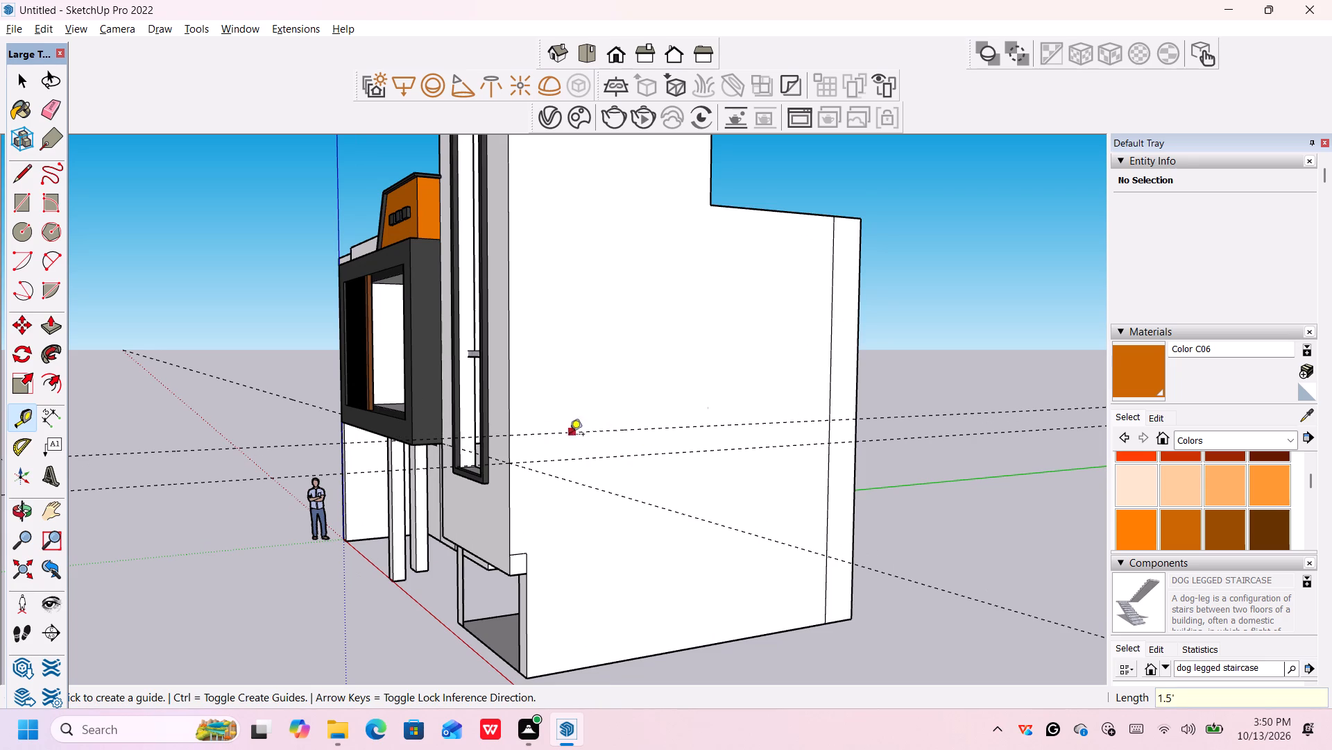
Place a horizontal guide 2' above the uppermost guide on the stair tower's side wall.
{"action": "middle_click_drag", "start_coordinate": [468, 455], "coordinate": [852, 494]}
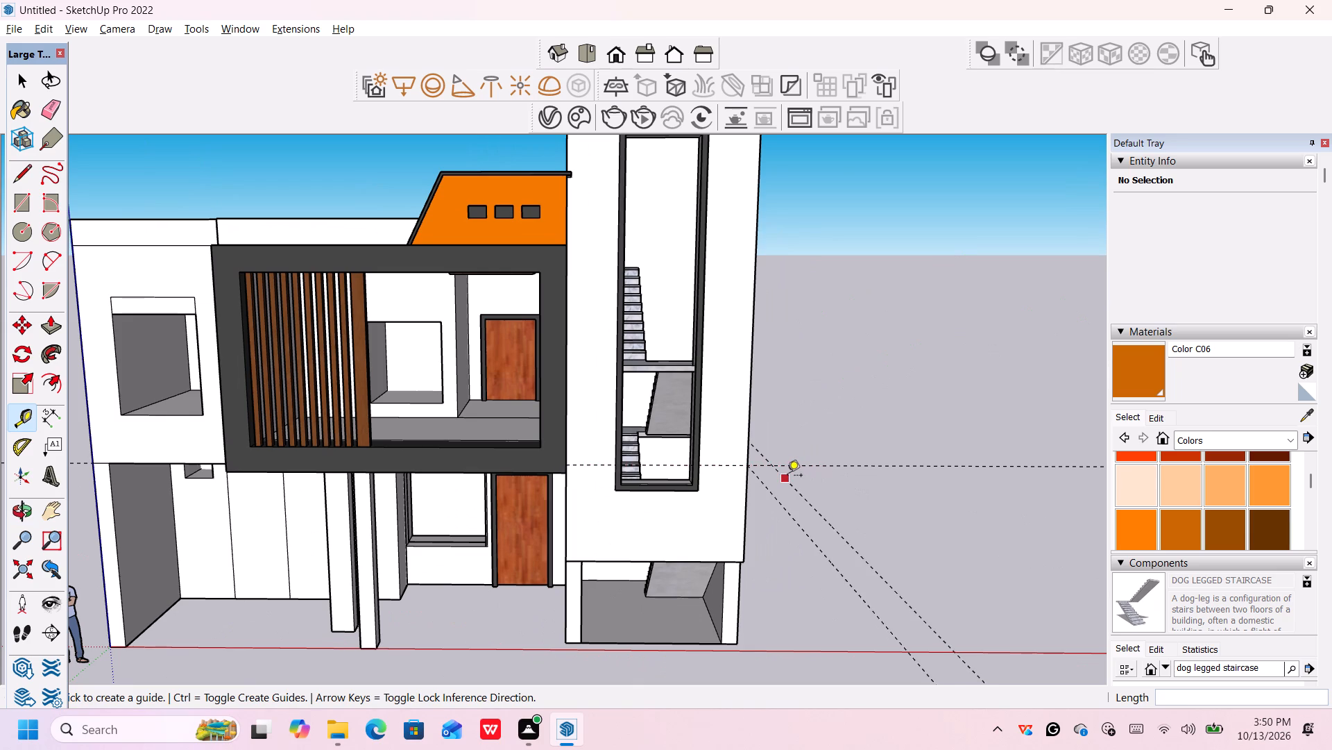
{"action": "scroll", "coordinate": [787, 476], "scroll_direction": "up", "scroll_amount": 3}
{"action": "scroll", "coordinate": [787, 476], "scroll_direction": "down", "scroll_amount": 1}
{"action": "scroll", "coordinate": [787, 476], "scroll_direction": "up", "scroll_amount": 1}
{"action": "middle_click_drag", "start_coordinate": [874, 517], "coordinate": [820, 510]}
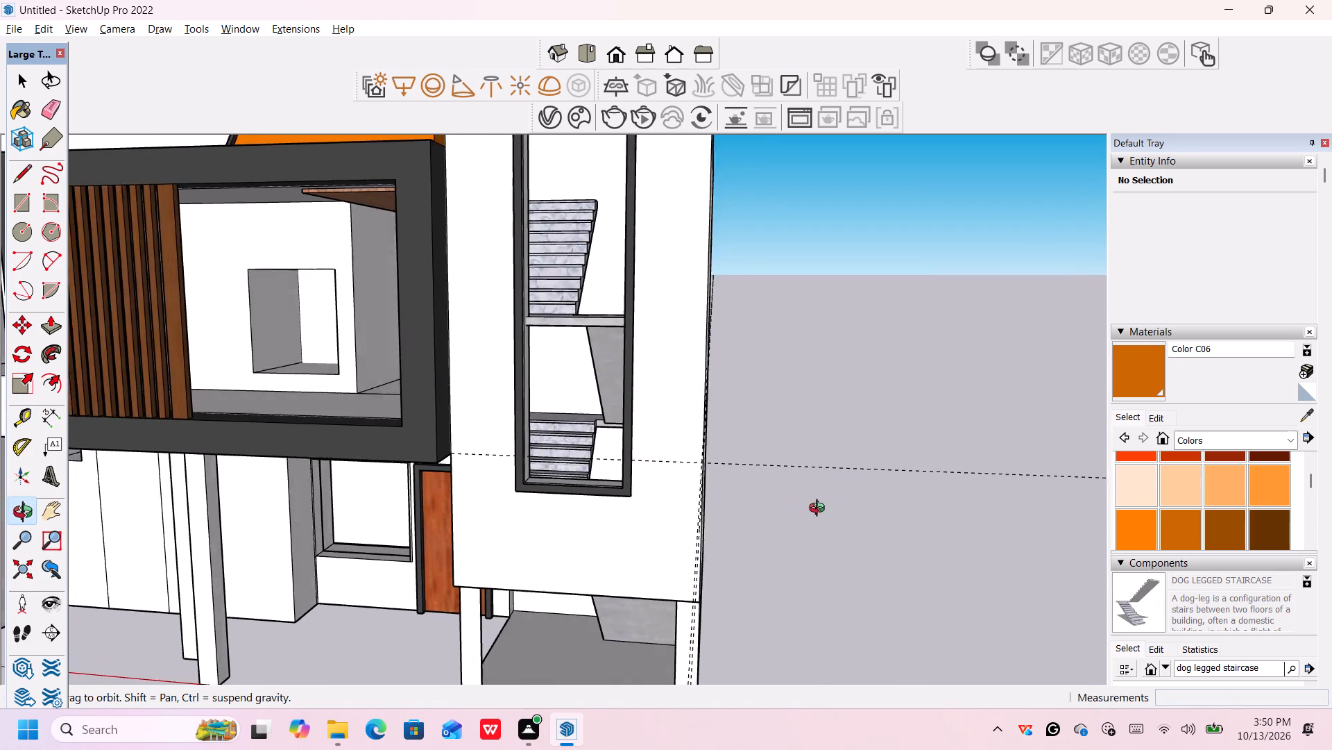
{"action": "middle_click_drag", "start_coordinate": [820, 510], "coordinate": [556, 507]}
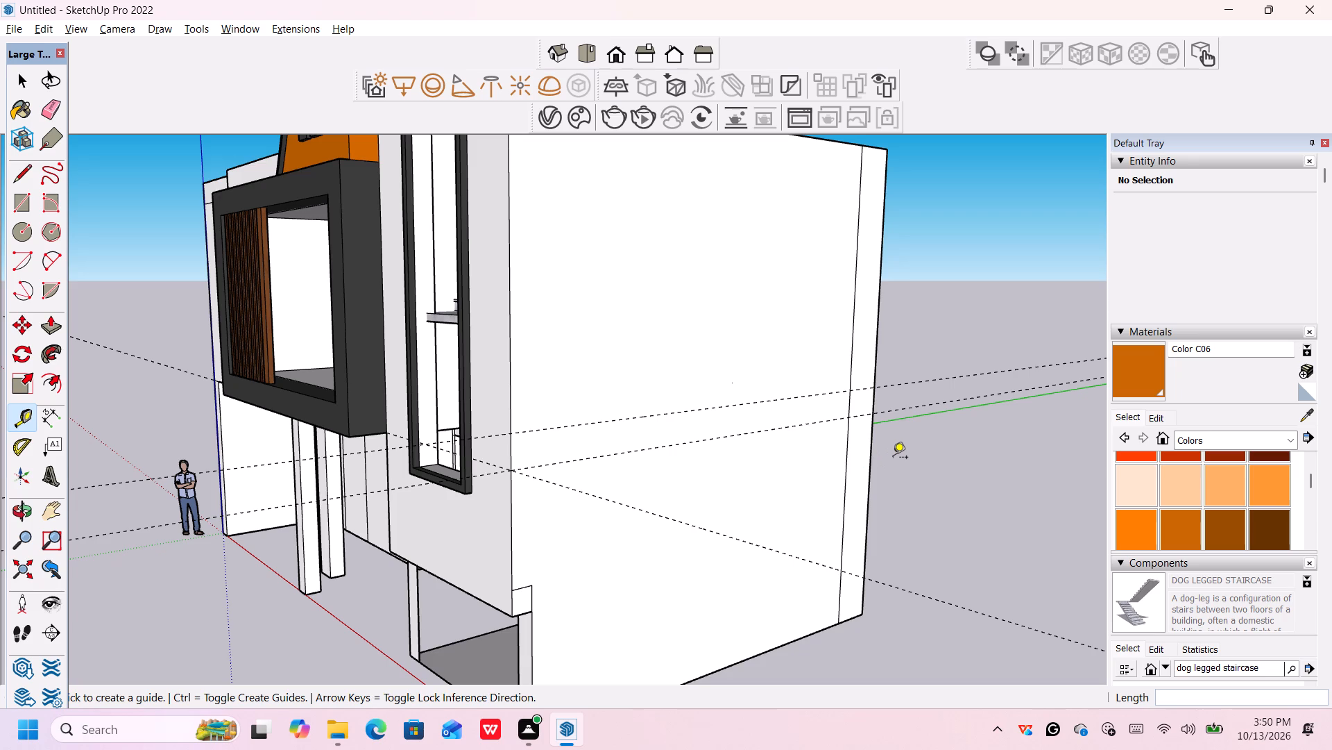
{"action": "scroll", "coordinate": [893, 458], "scroll_direction": "down", "scroll_amount": 5}
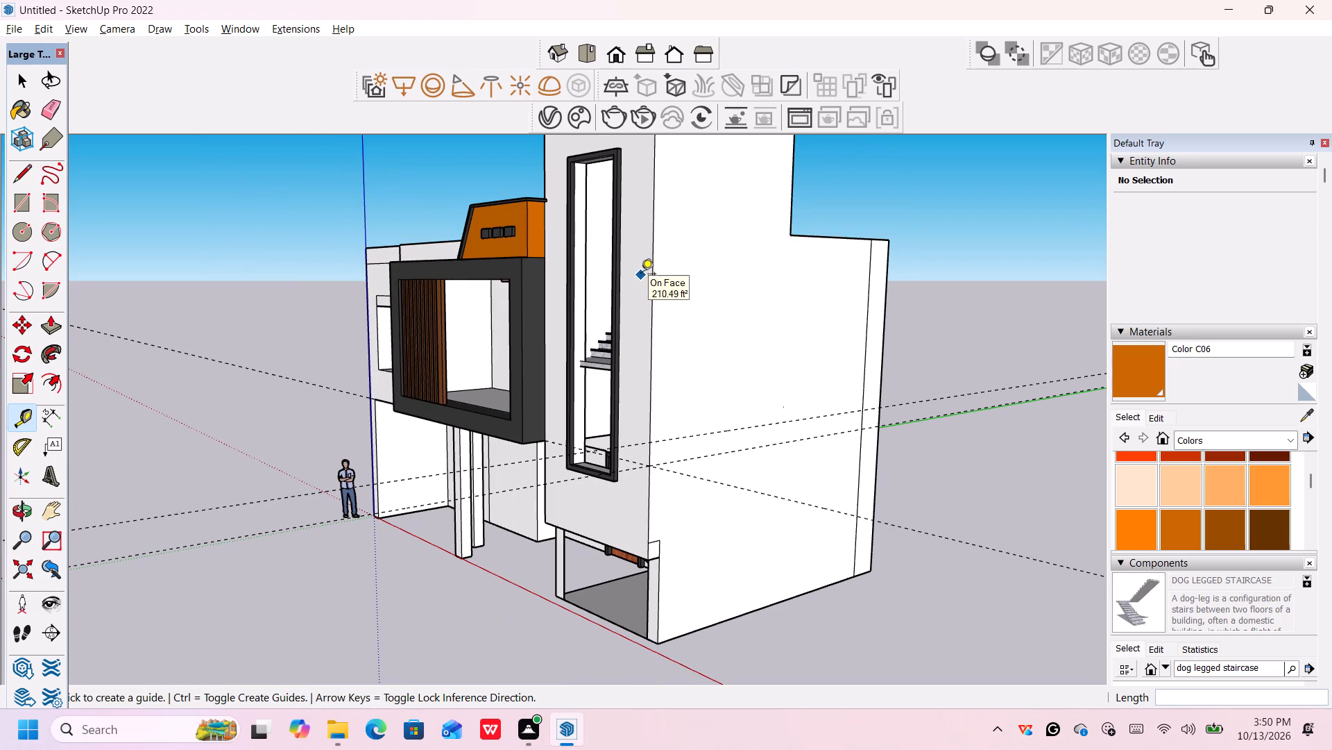
{"action": "scroll", "coordinate": [778, 337], "scroll_direction": "up", "scroll_amount": 1}
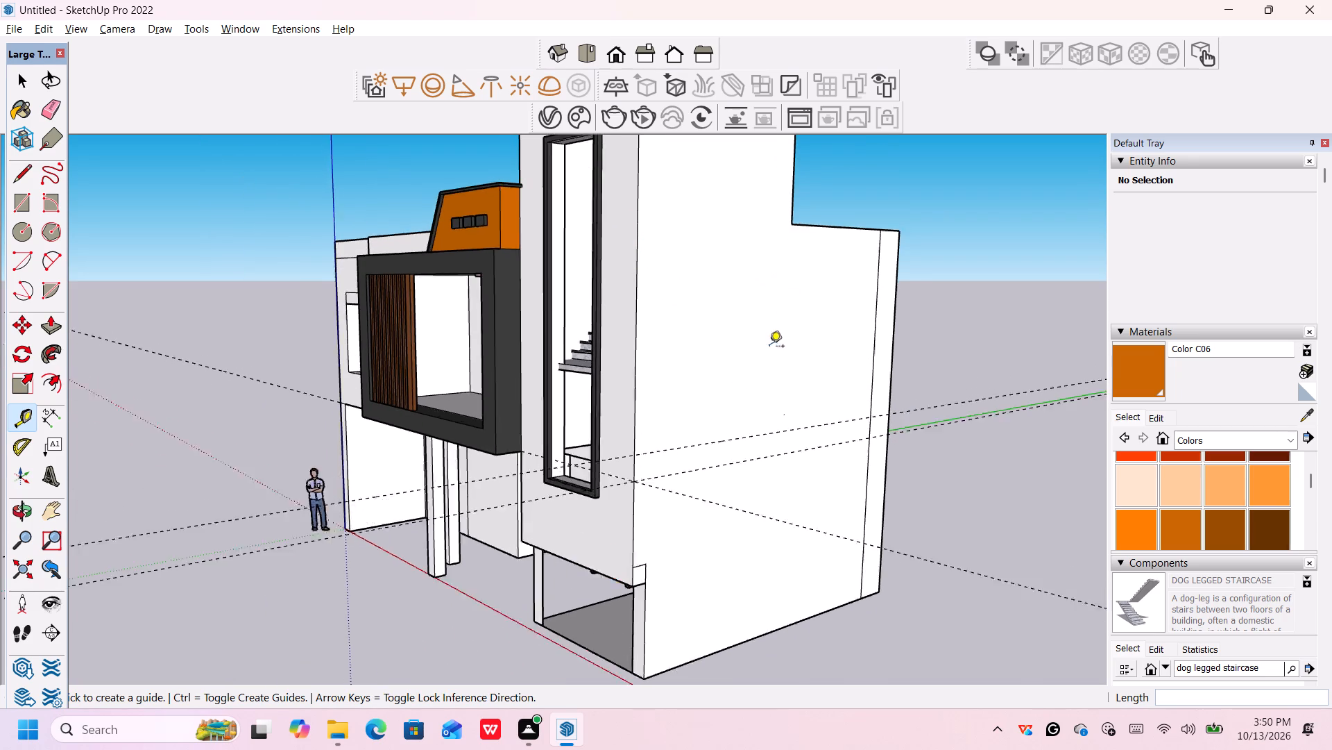
{"action": "scroll", "coordinate": [769, 347], "scroll_direction": "up", "scroll_amount": 3}
{"action": "left_click", "coordinate": [744, 461]}
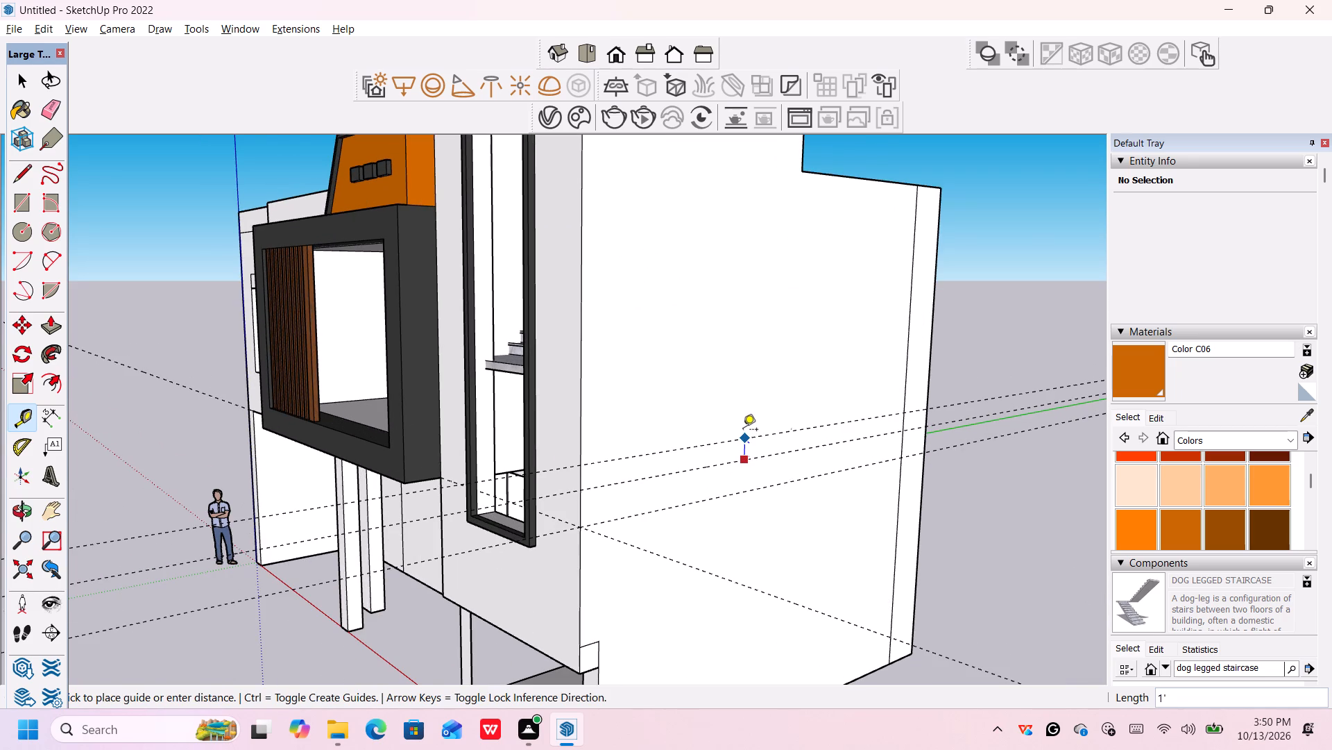
{"action": "type", "text": "2'"}
{"action": "key", "text": "Return"}
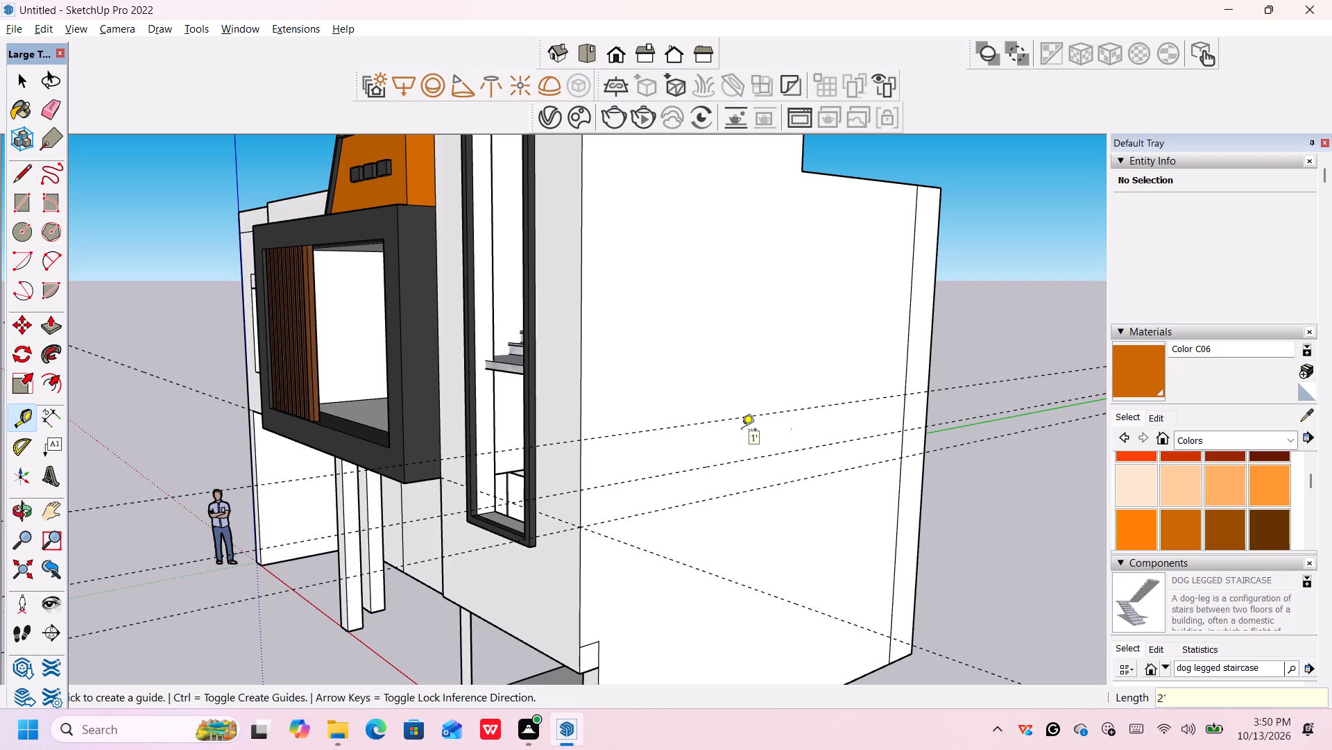
Place another horizontal guide on the side wall, 9' above the highest of the existing guides.
{"action": "scroll", "coordinate": [759, 416], "scroll_direction": "down", "scroll_amount": 1}
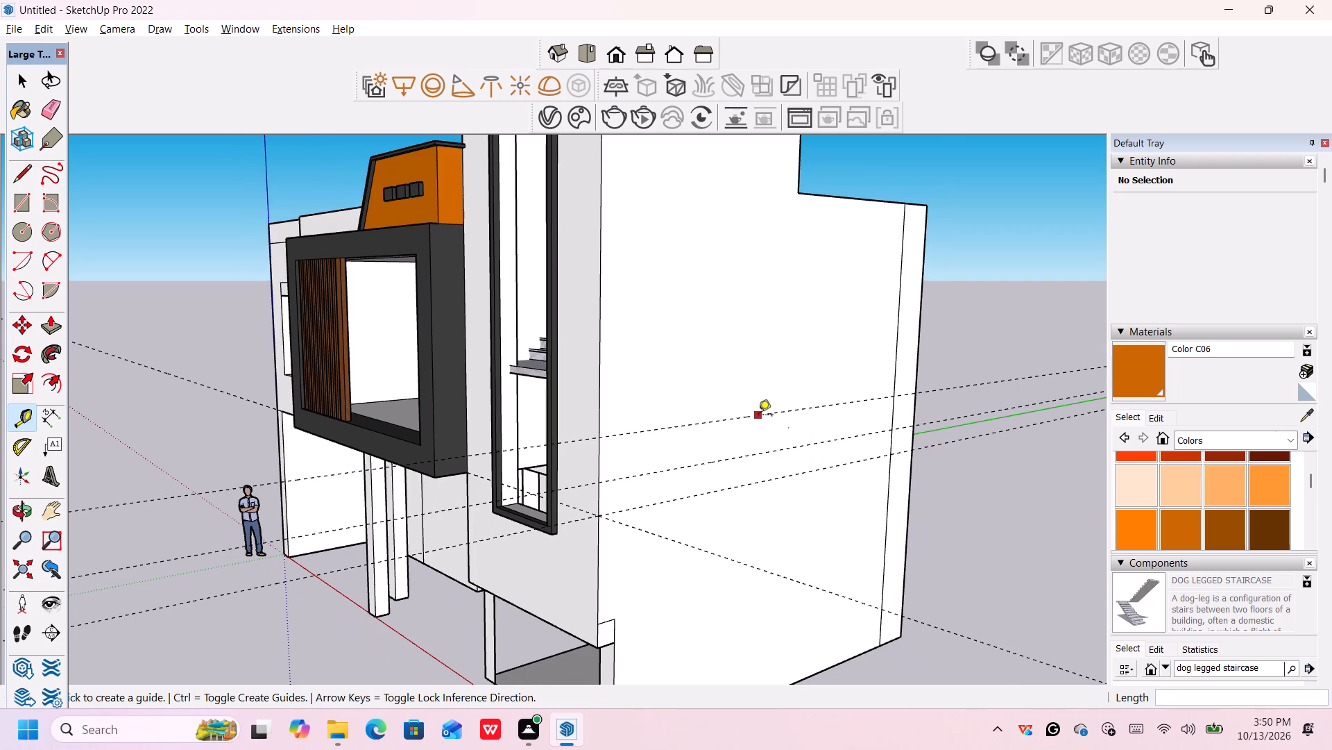
{"action": "left_click", "coordinate": [758, 416]}
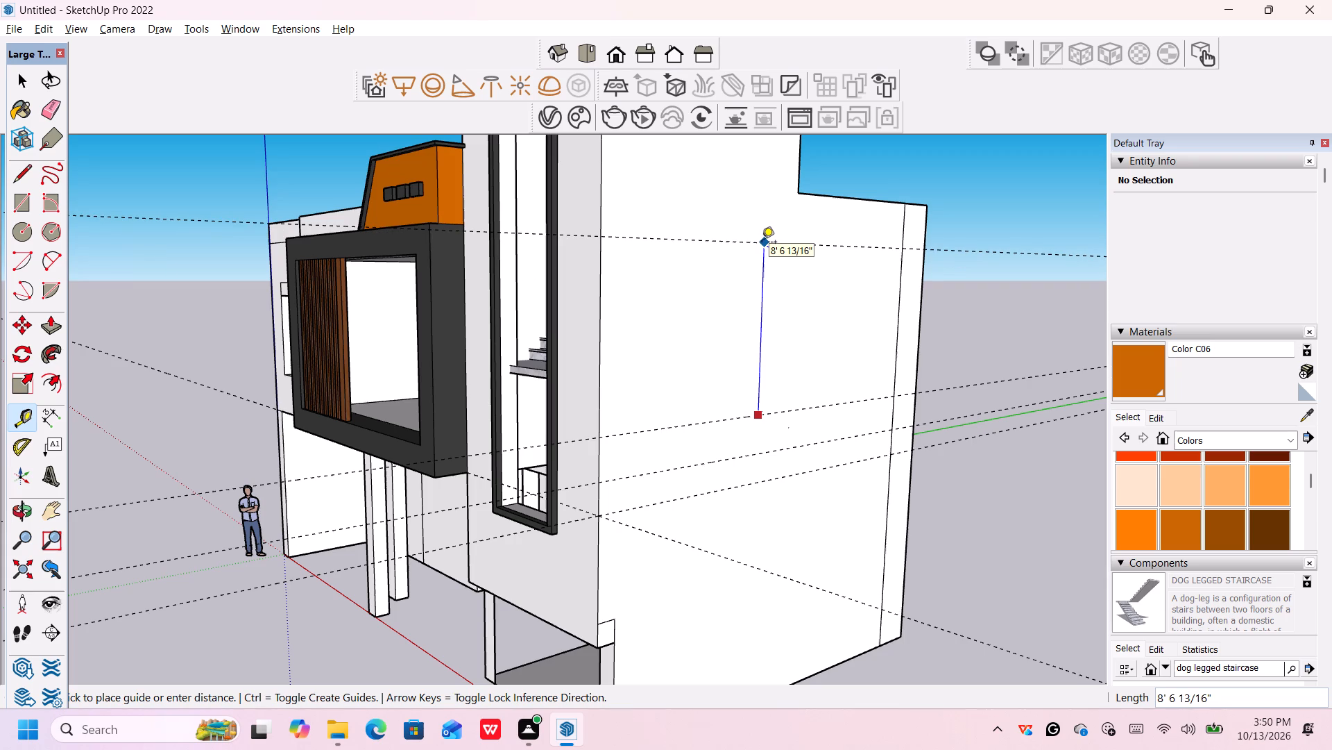
{"action": "type", "text": "9'"}
{"action": "key", "text": "Return"}
Place a guide parallel to the stair tower's front bottom edge, level with the grey balcony frame's top corner.
{"action": "scroll", "coordinate": [771, 233], "scroll_direction": "down", "scroll_amount": 4}
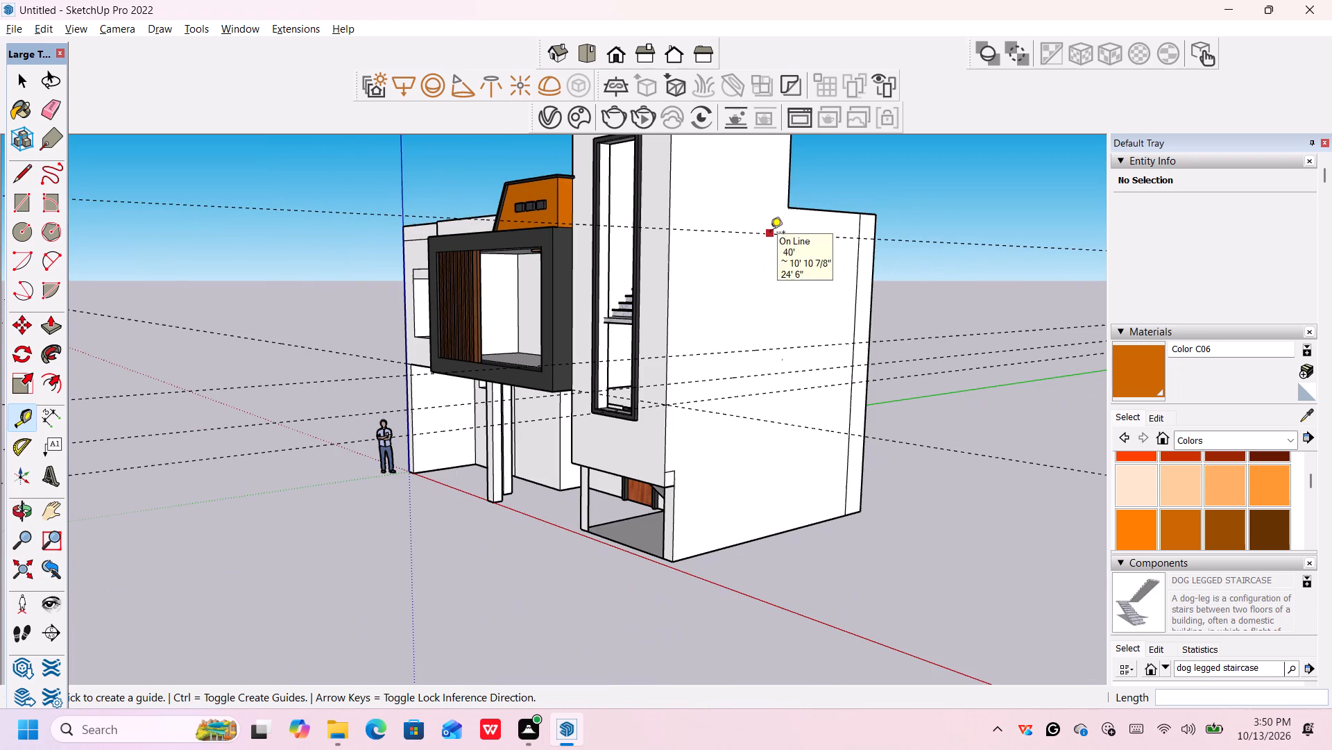
{"action": "scroll", "coordinate": [770, 233], "scroll_direction": "down", "scroll_amount": 1}
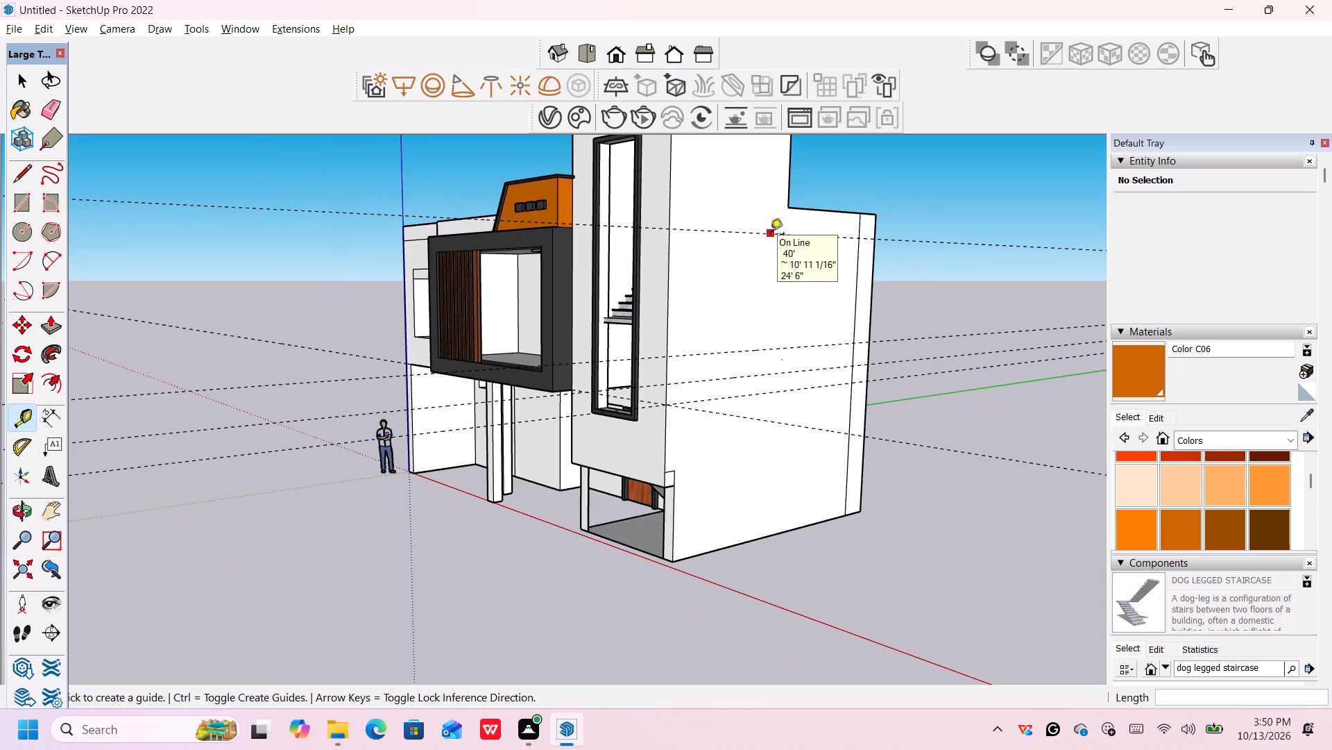
{"action": "middle_click_drag", "start_coordinate": [710, 244], "coordinate": [1040, 349]}
{"action": "scroll", "coordinate": [662, 265], "scroll_direction": "up", "scroll_amount": 2}
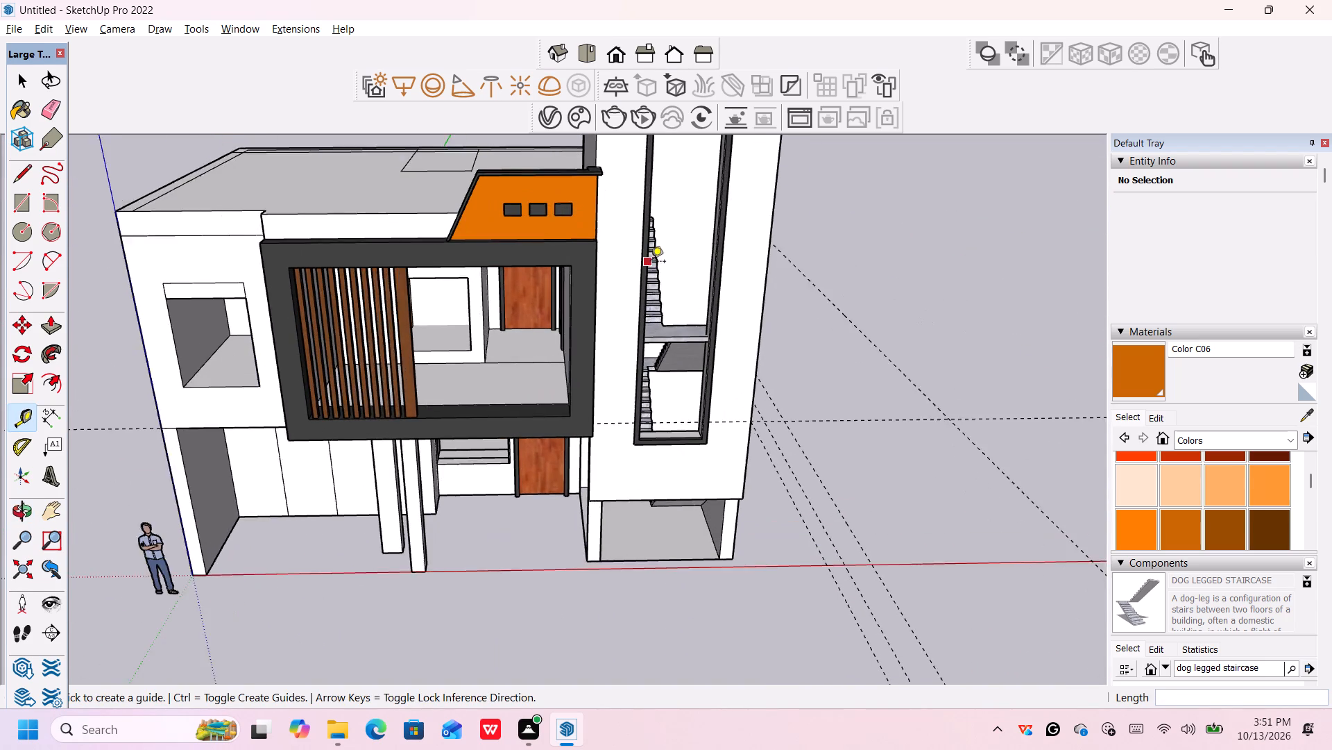
{"action": "scroll", "coordinate": [651, 262], "scroll_direction": "up", "scroll_amount": 1}
{"action": "left_click", "coordinate": [620, 524]}
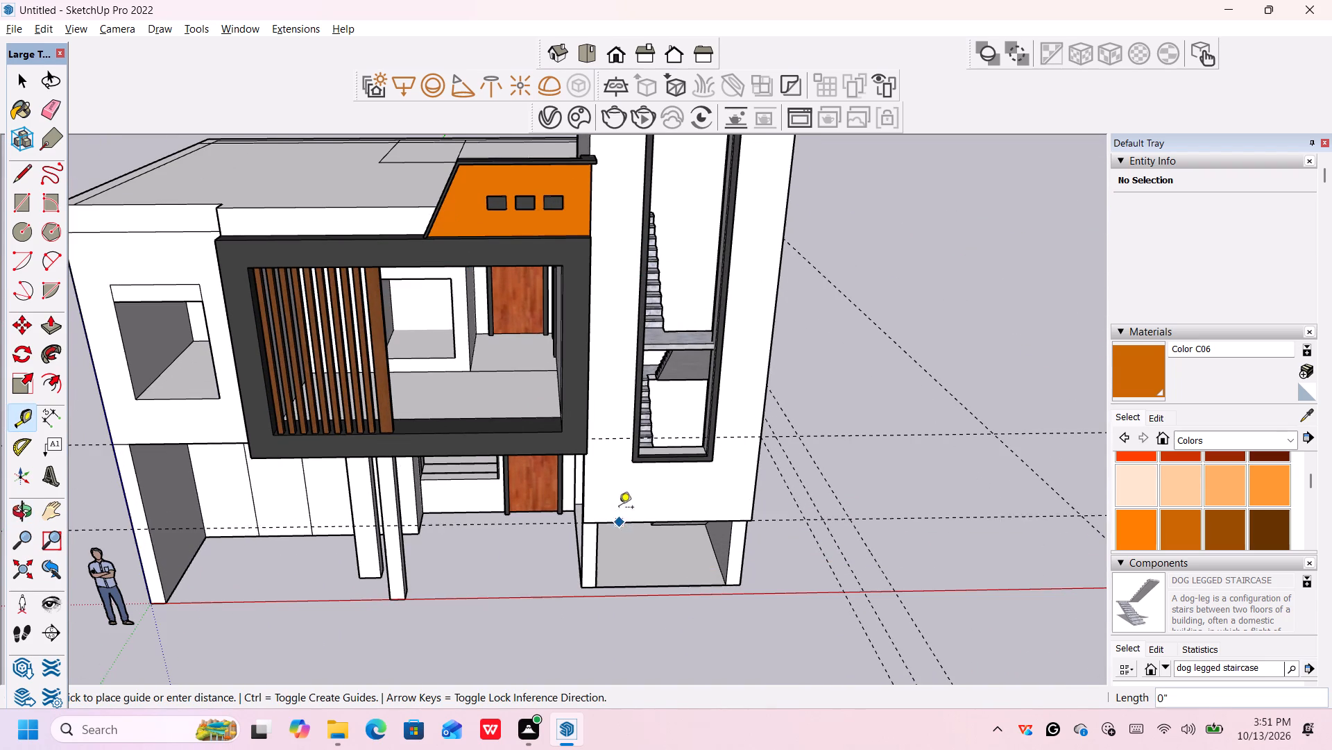
{"action": "left_click", "coordinate": [592, 238]}
Place a parallel guide 1.5' above the topmost horizontal guide on the stair tower's side wall.
{"action": "scroll", "coordinate": [849, 256], "scroll_direction": "down", "scroll_amount": 3}
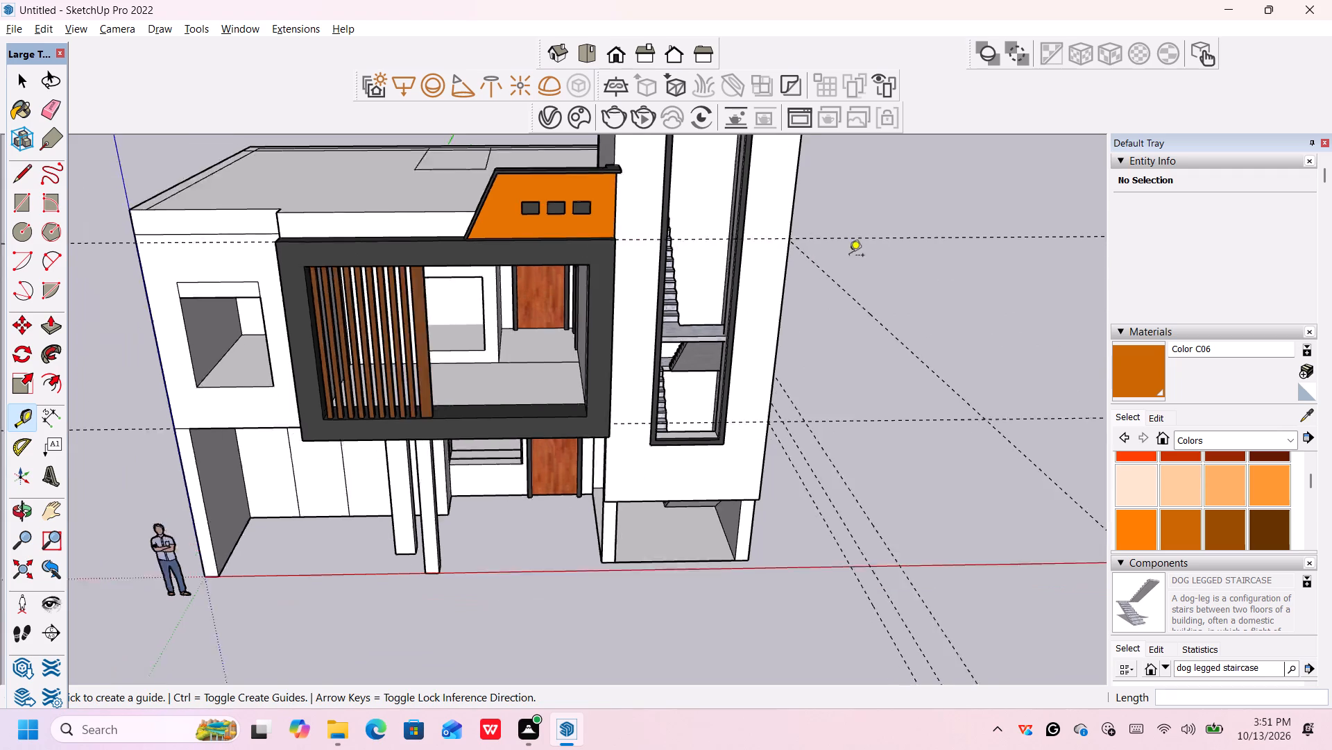
{"action": "scroll", "coordinate": [849, 256], "scroll_direction": "down", "scroll_amount": 4}
{"action": "middle_click_drag", "start_coordinate": [935, 285], "coordinate": [504, 307]}
{"action": "scroll", "coordinate": [581, 326], "scroll_direction": "up", "scroll_amount": 4}
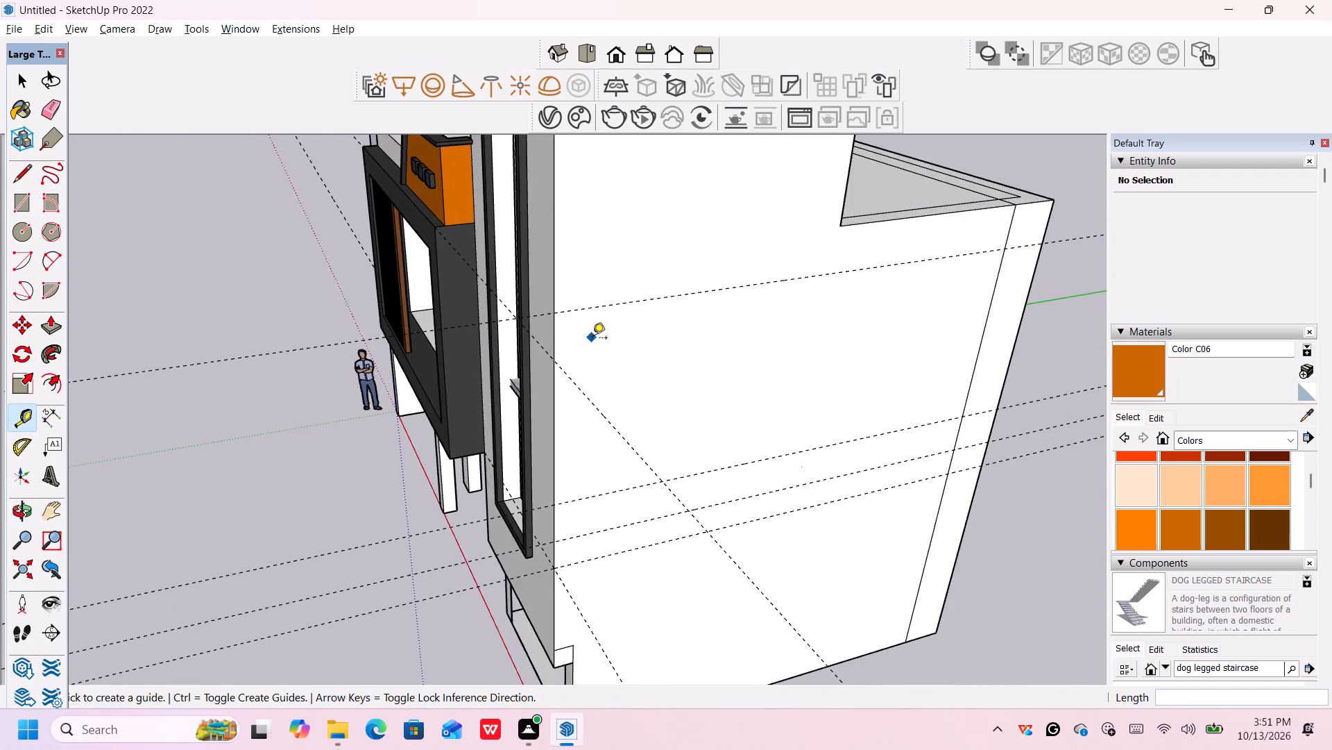
{"action": "scroll", "coordinate": [561, 328], "scroll_direction": "up", "scroll_amount": 8}
{"action": "scroll", "coordinate": [562, 322], "scroll_direction": "down", "scroll_amount": 2}
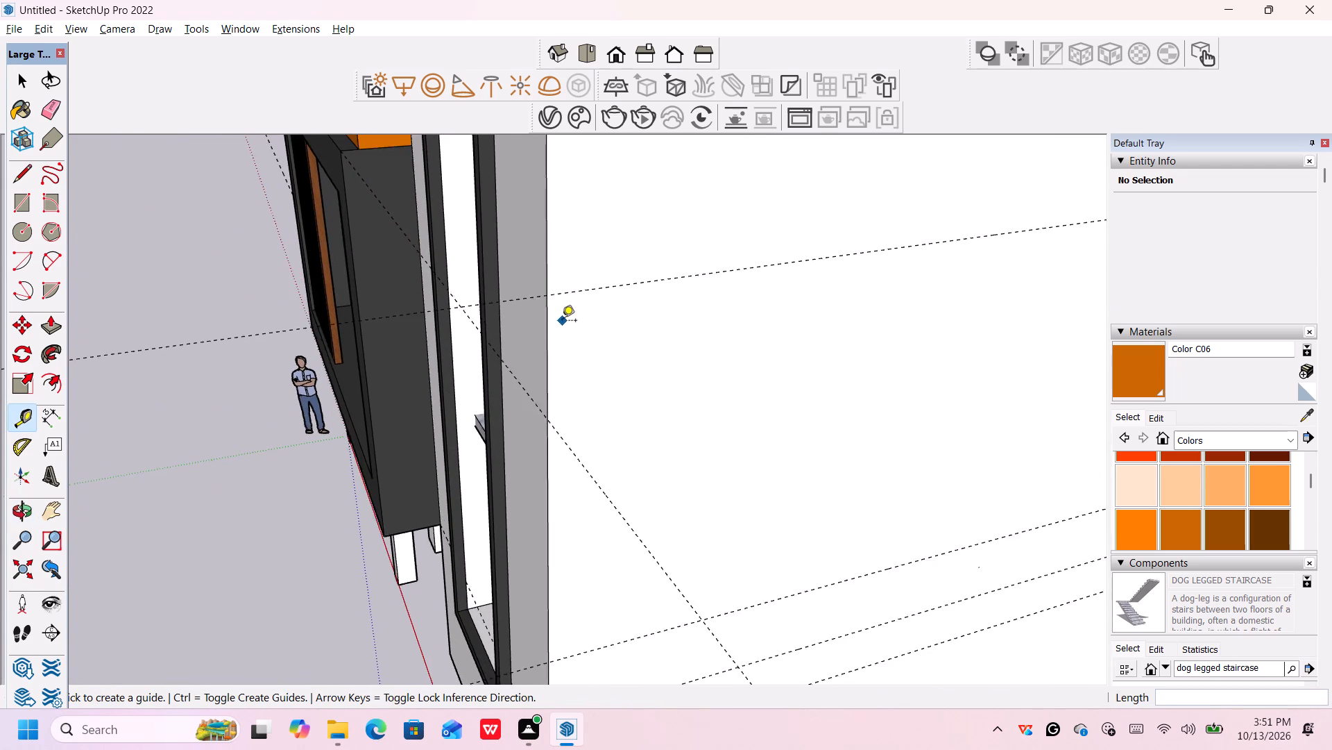
{"action": "scroll", "coordinate": [562, 322], "scroll_direction": "down", "scroll_amount": 7}
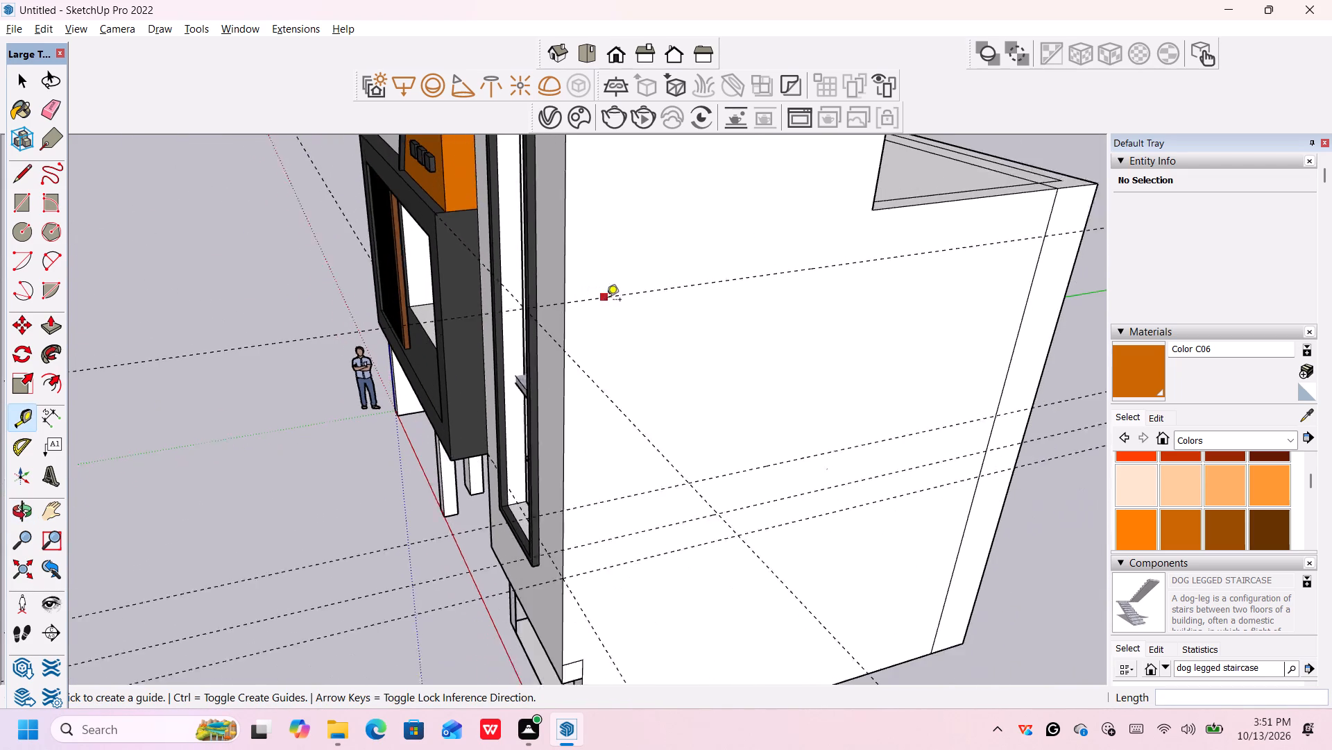
{"action": "scroll", "coordinate": [606, 301], "scroll_direction": "down", "scroll_amount": 8}
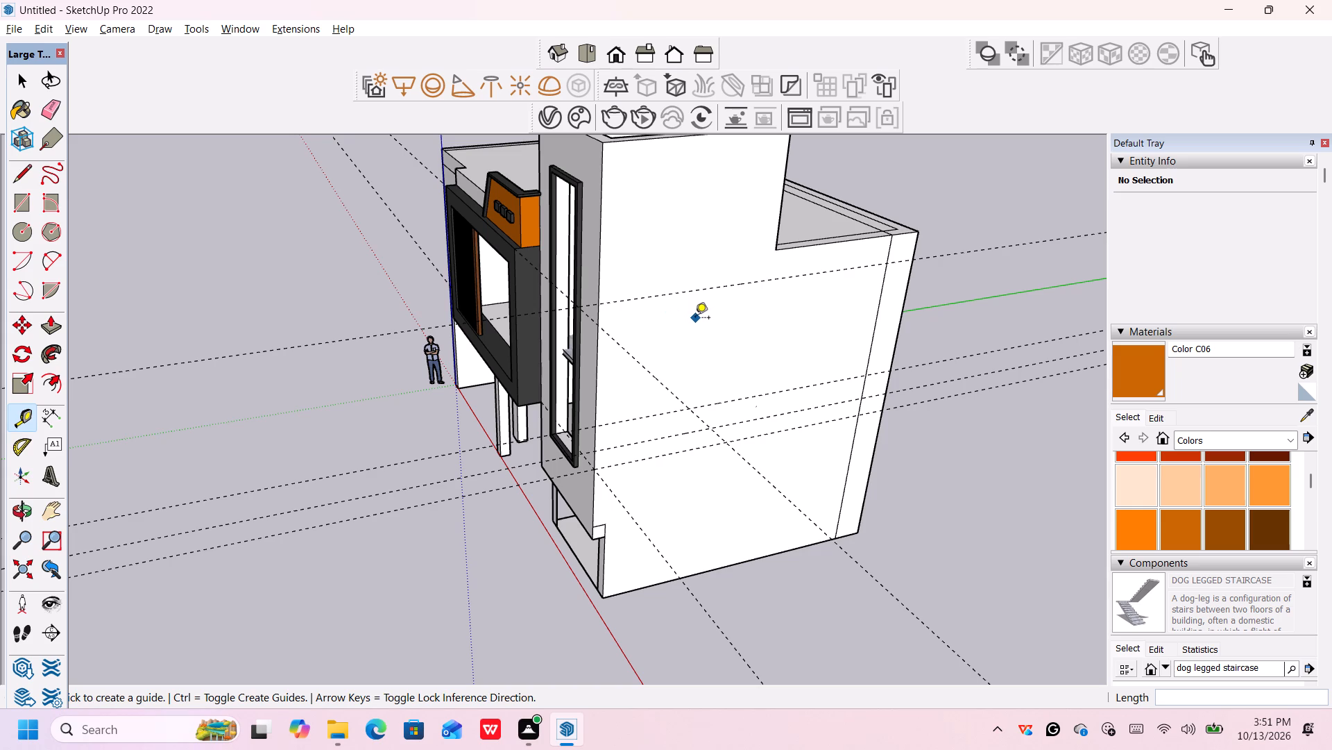
{"action": "scroll", "coordinate": [682, 290], "scroll_direction": "up", "scroll_amount": 3}
{"action": "left_click", "coordinate": [682, 292]}
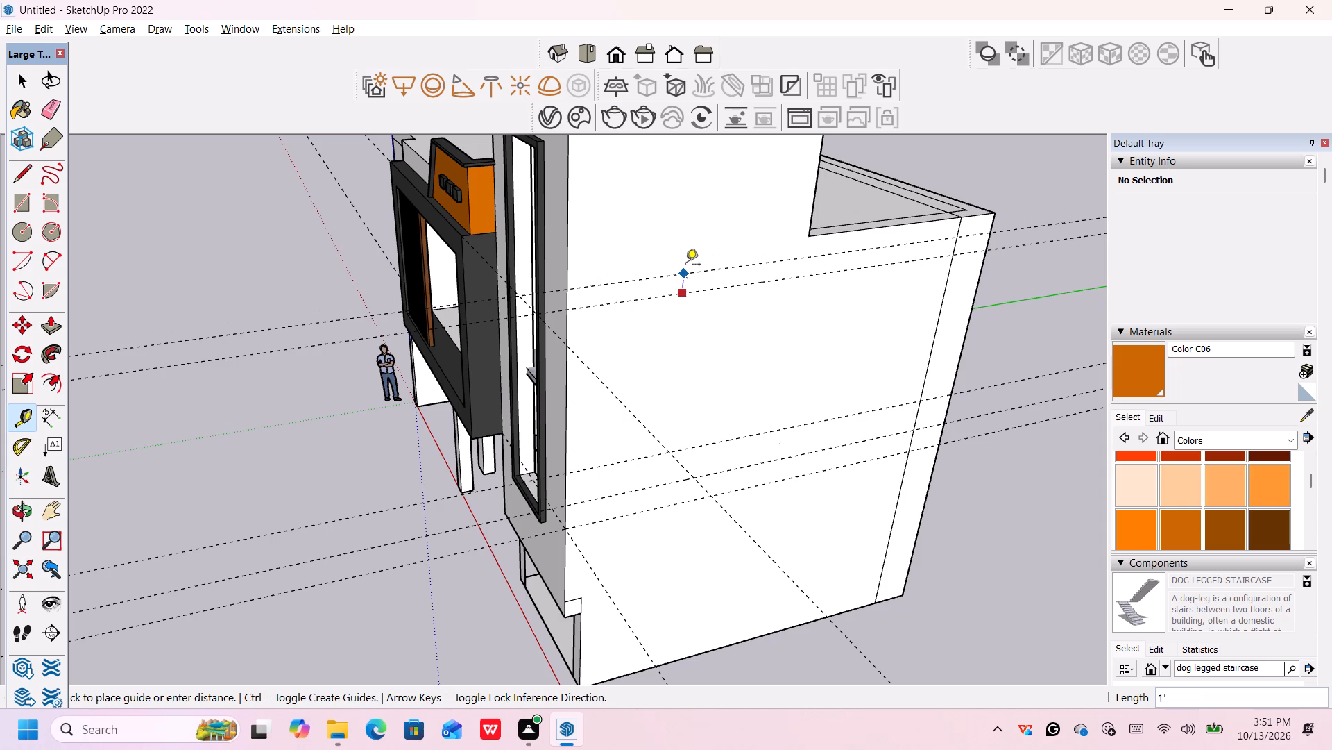
{"action": "key", "text": "1"}
{"action": "type", "text": ".5'"}
{"action": "key", "text": "Return"}
Place a further horizontal guide on the side wall, 2' above the topmost one.
{"action": "scroll", "coordinate": [687, 260], "scroll_direction": "up", "scroll_amount": 2}
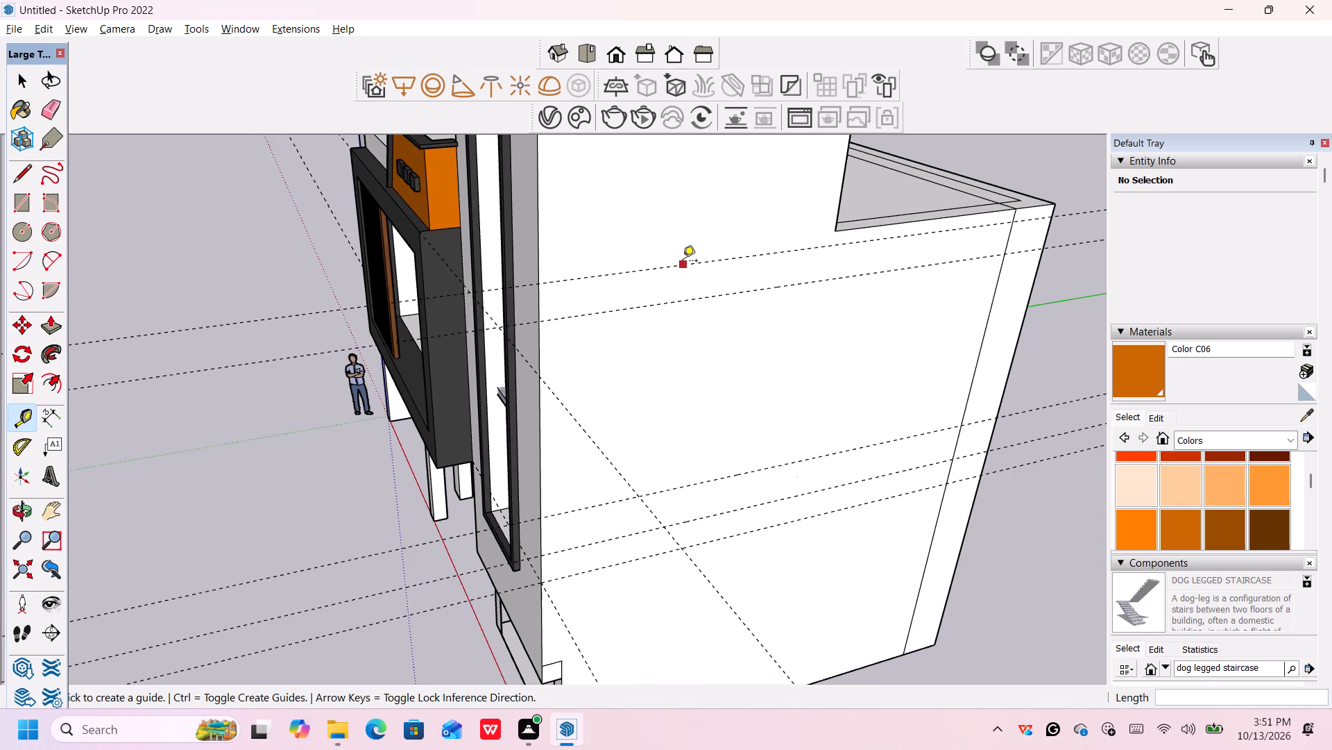
{"action": "left_click", "coordinate": [676, 263]}
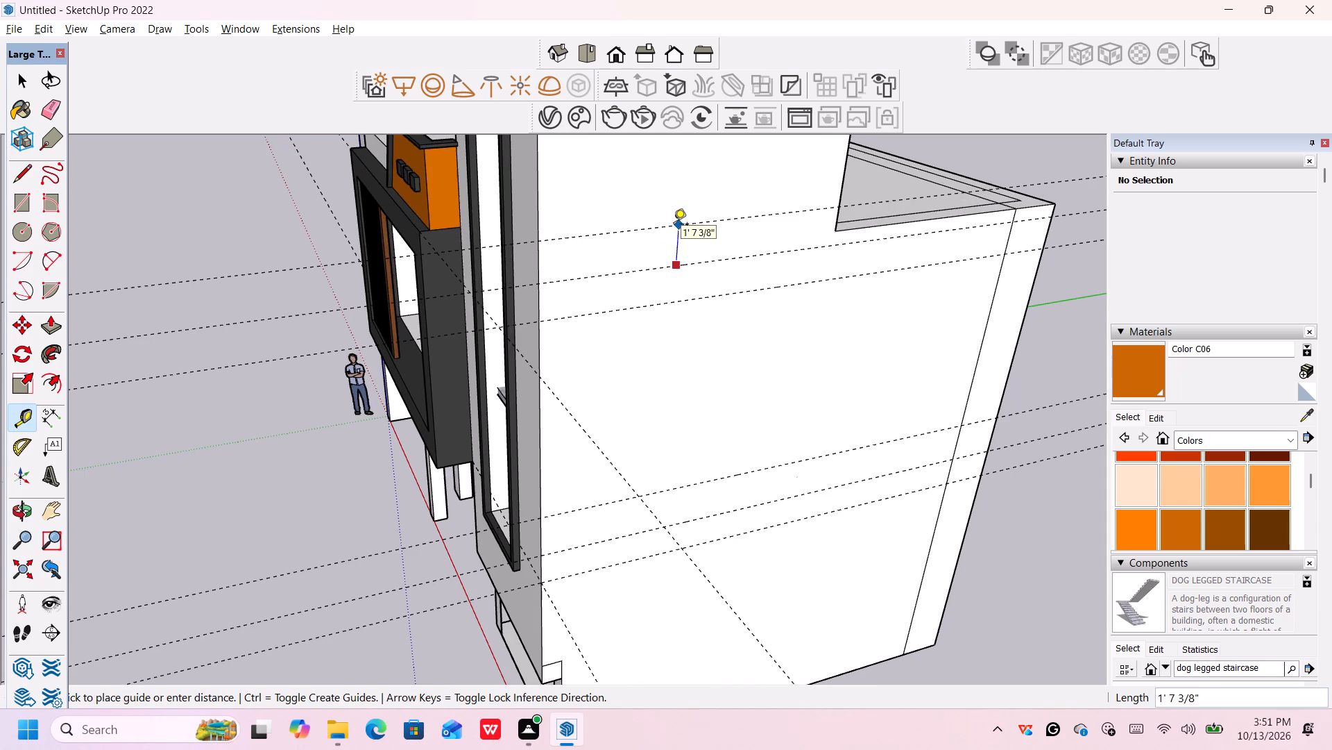
{"action": "key", "text": "2"}
{"action": "key", "text": "apostrophe"}
{"action": "key", "text": "Return"}
Place a vertical guide on the side wall, 12' back from the stair tower's front corner edge.
{"action": "scroll", "coordinate": [735, 303], "scroll_direction": "down", "scroll_amount": 7}
{"action": "scroll", "coordinate": [765, 352], "scroll_direction": "down", "scroll_amount": 4}
{"action": "middle_click_drag", "start_coordinate": [782, 405], "coordinate": [762, 349]}
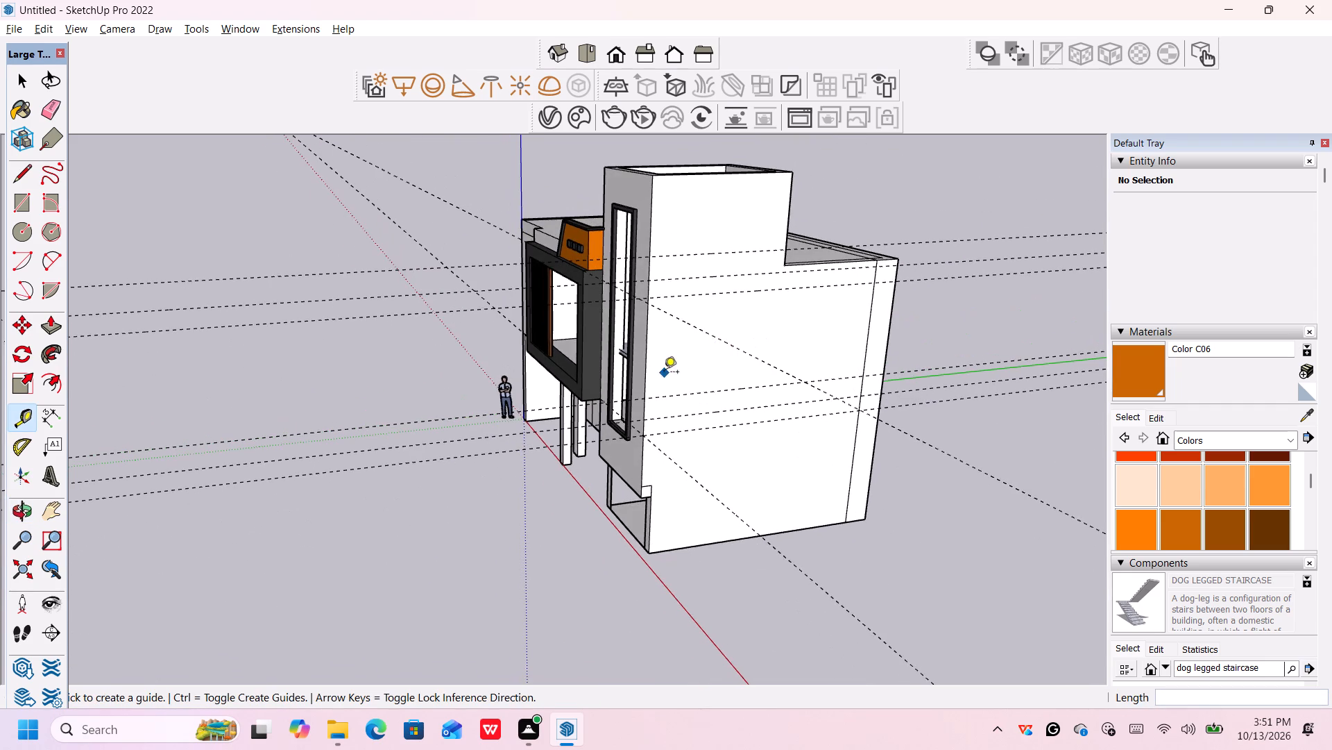
{"action": "scroll", "coordinate": [664, 373], "scroll_direction": "up", "scroll_amount": 3}
{"action": "left_click", "coordinate": [644, 351]}
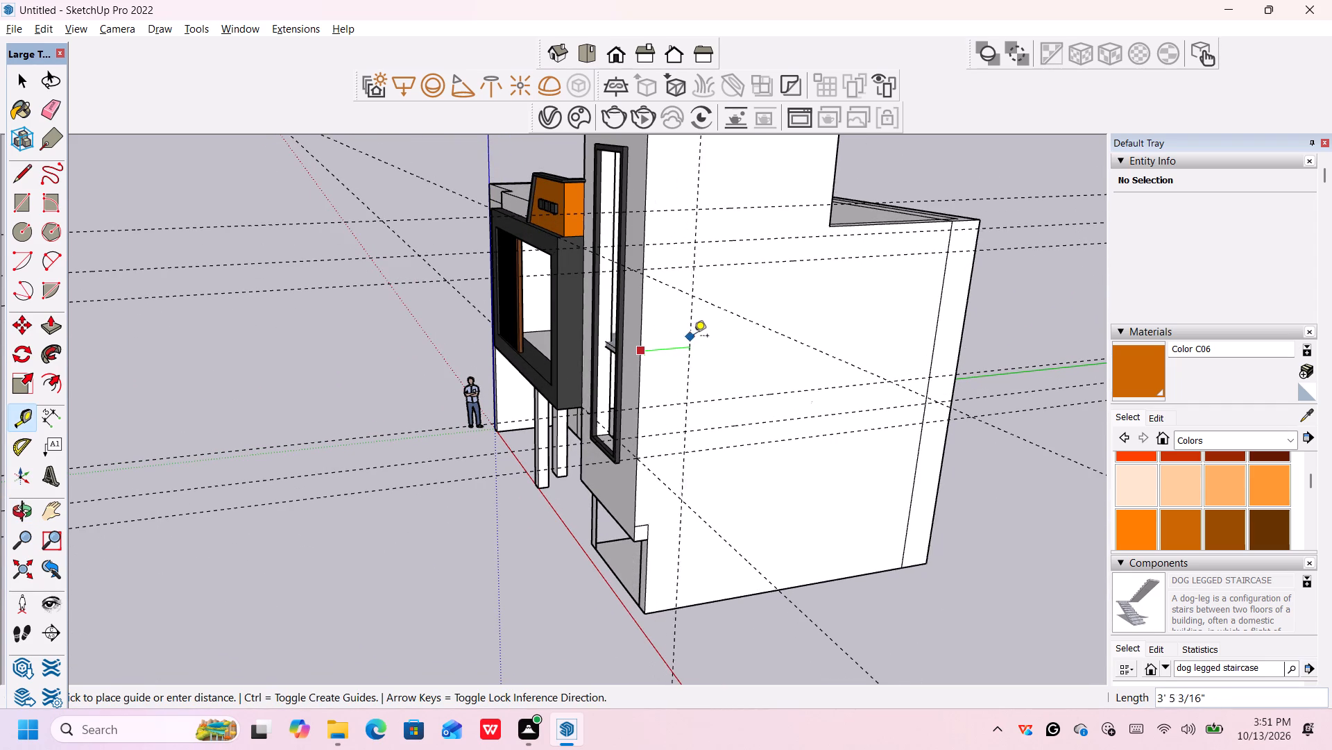
{"action": "scroll", "coordinate": [839, 315], "scroll_direction": "up", "scroll_amount": 5}
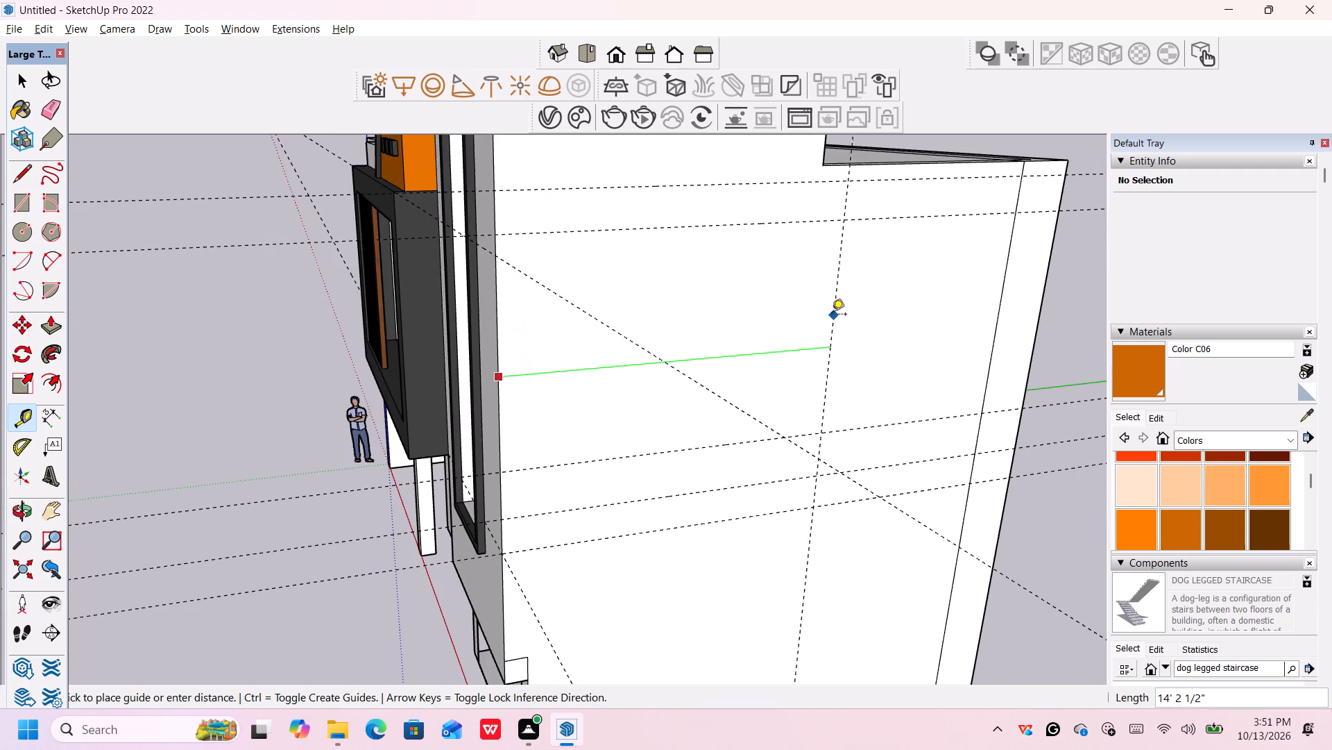
{"action": "scroll", "coordinate": [808, 315], "scroll_direction": "down", "scroll_amount": 2}
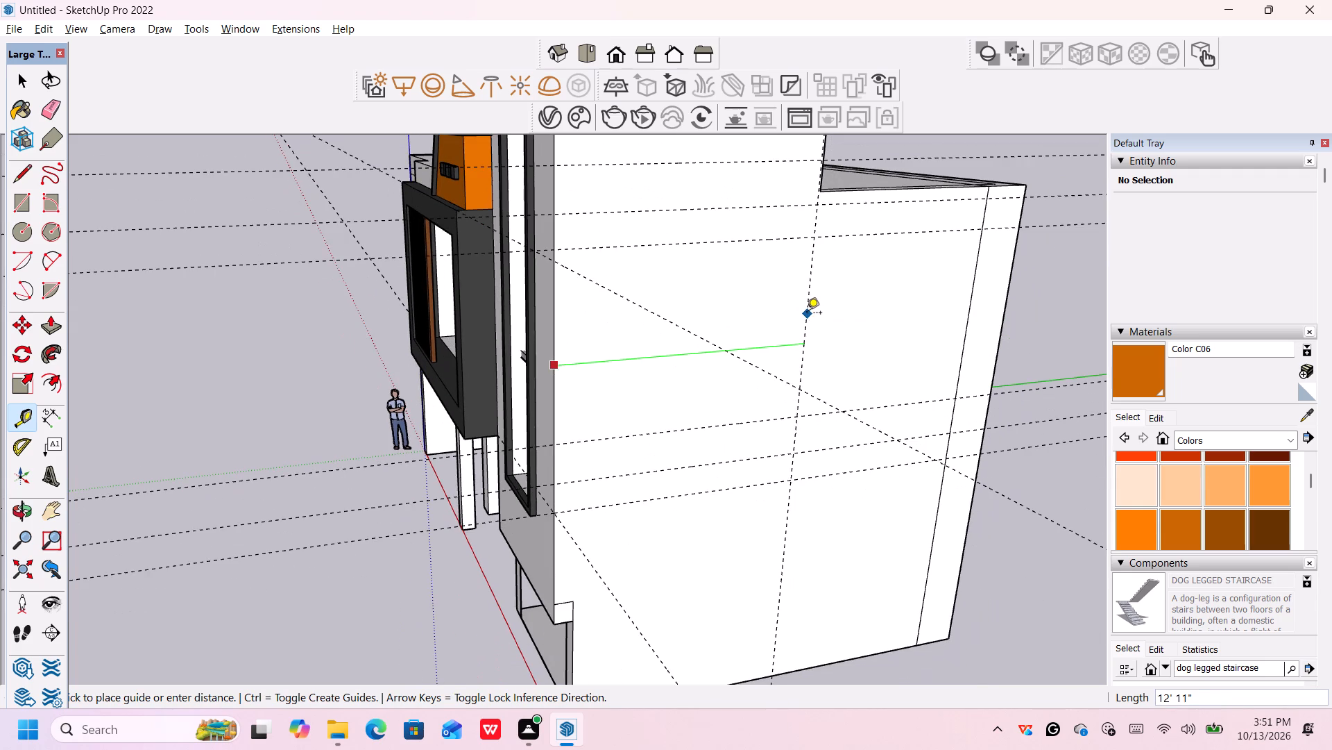
{"action": "scroll", "coordinate": [807, 314], "scroll_direction": "down", "scroll_amount": 2}
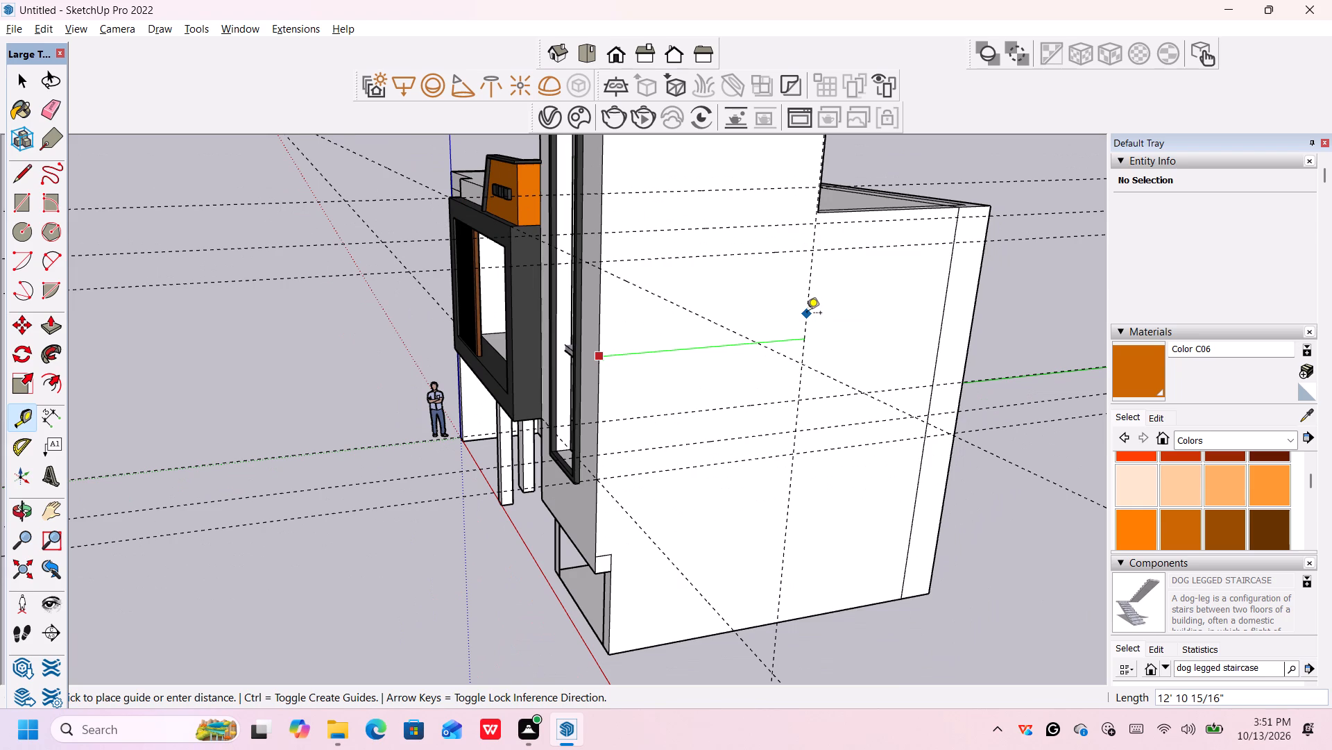
{"action": "scroll", "coordinate": [807, 314], "scroll_direction": "up", "scroll_amount": 1}
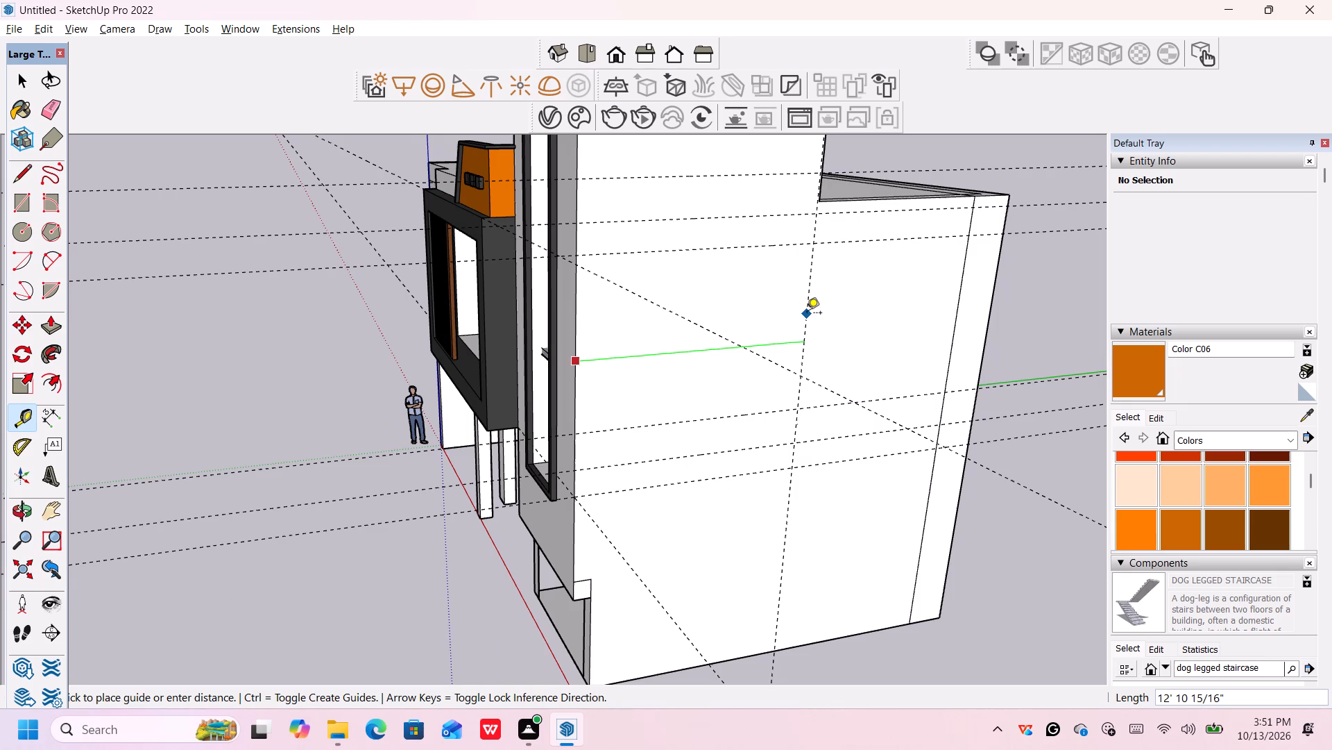
{"action": "type", "text": "12'"}
{"action": "key", "text": "Return"}
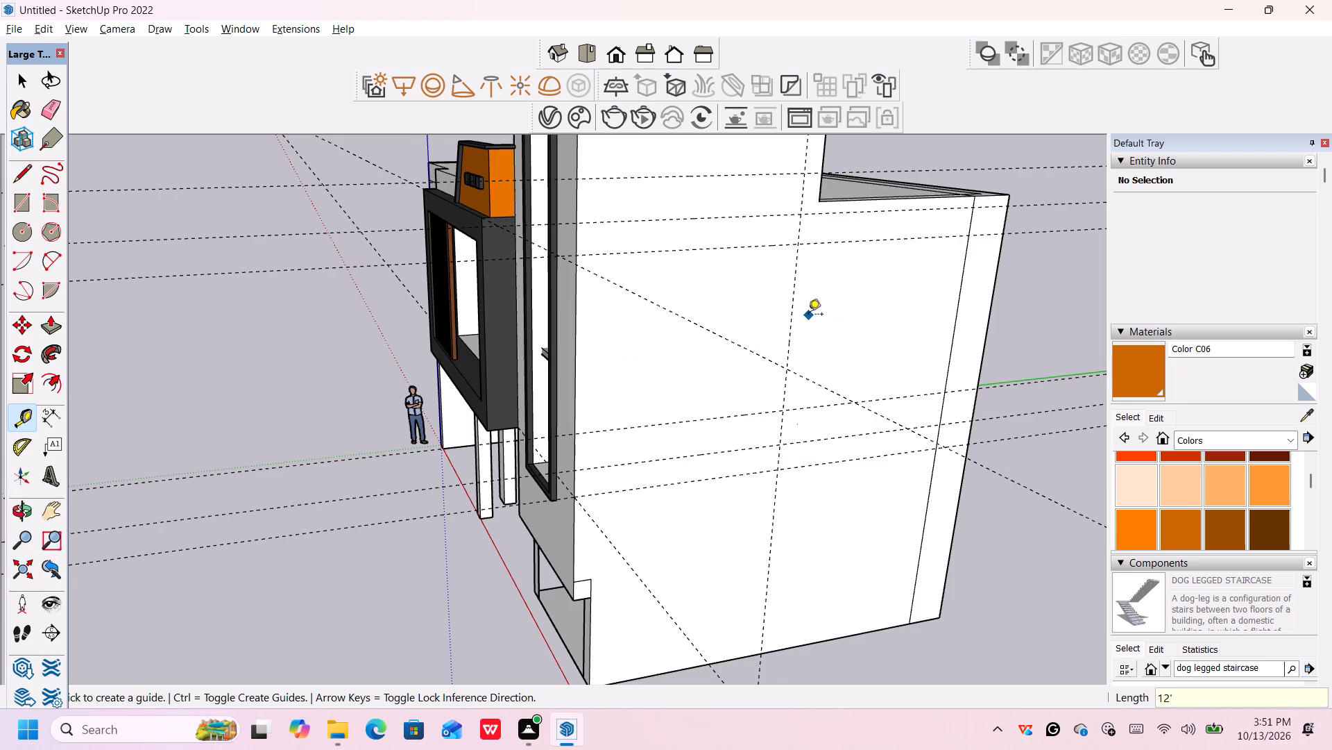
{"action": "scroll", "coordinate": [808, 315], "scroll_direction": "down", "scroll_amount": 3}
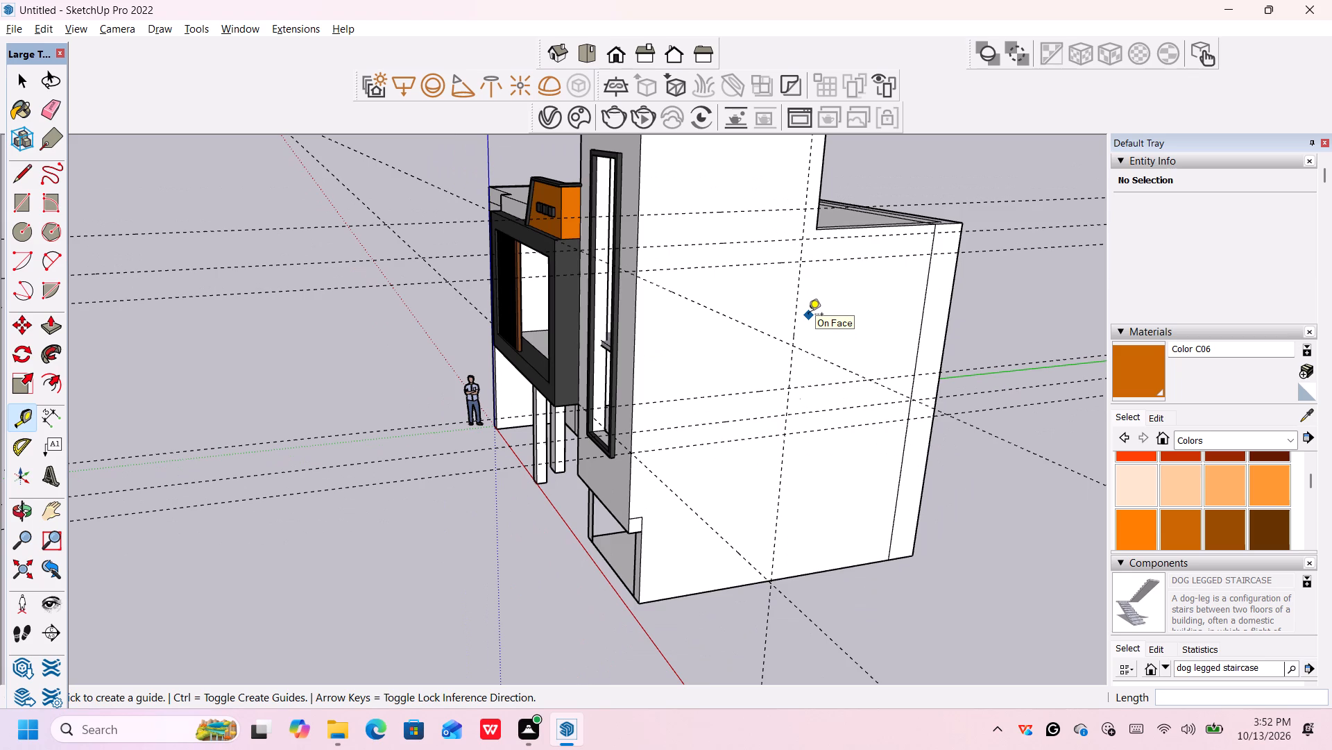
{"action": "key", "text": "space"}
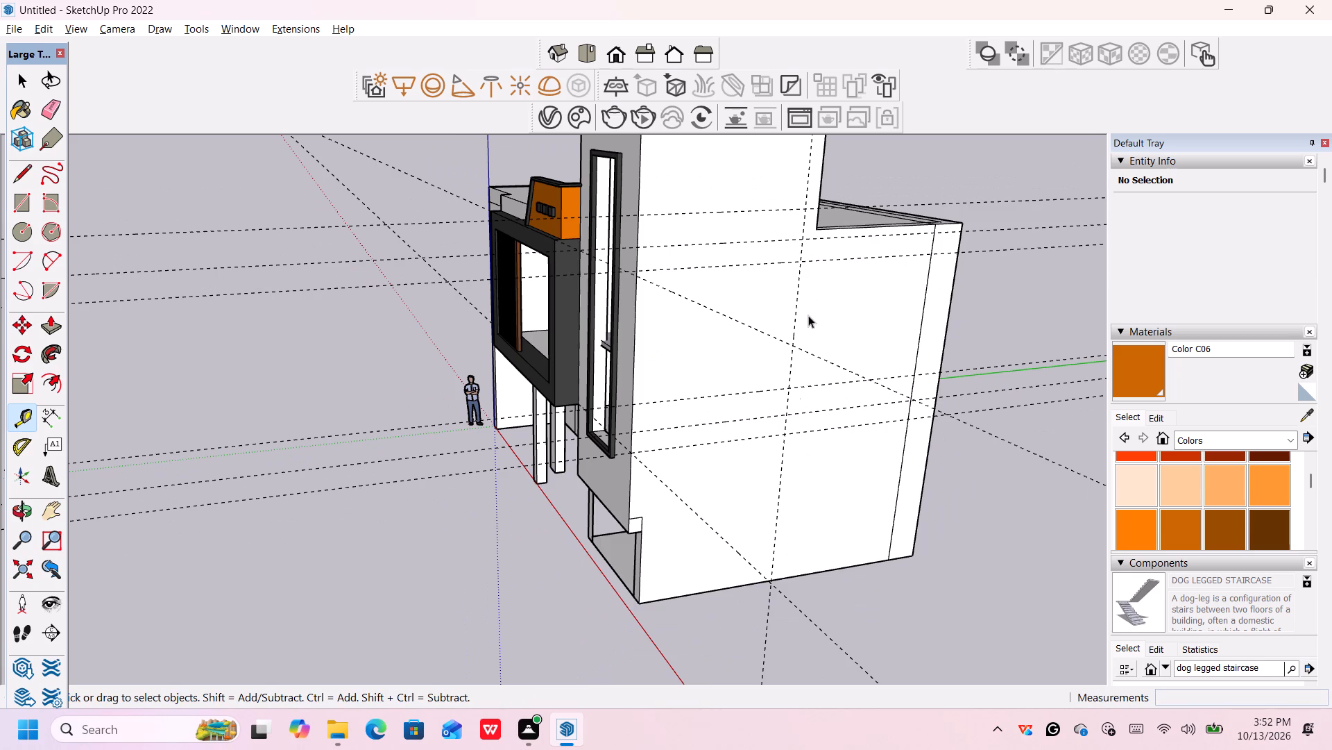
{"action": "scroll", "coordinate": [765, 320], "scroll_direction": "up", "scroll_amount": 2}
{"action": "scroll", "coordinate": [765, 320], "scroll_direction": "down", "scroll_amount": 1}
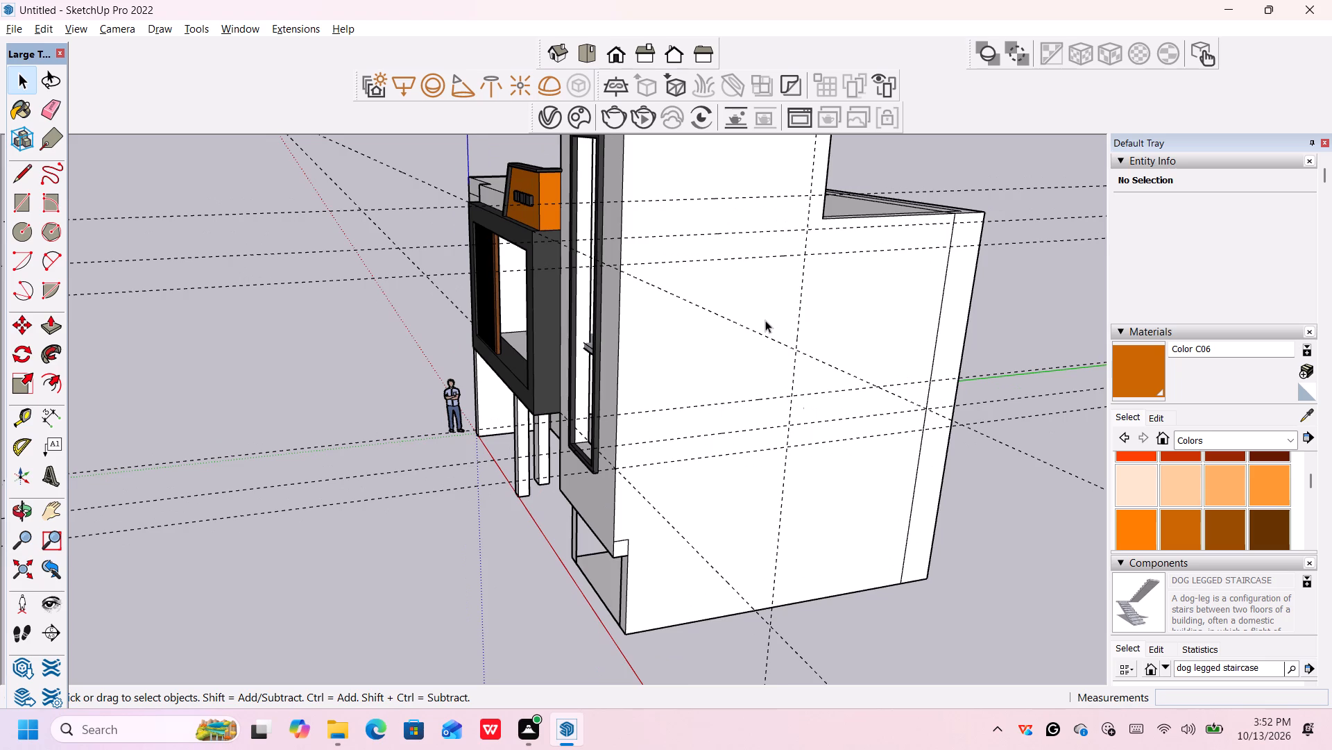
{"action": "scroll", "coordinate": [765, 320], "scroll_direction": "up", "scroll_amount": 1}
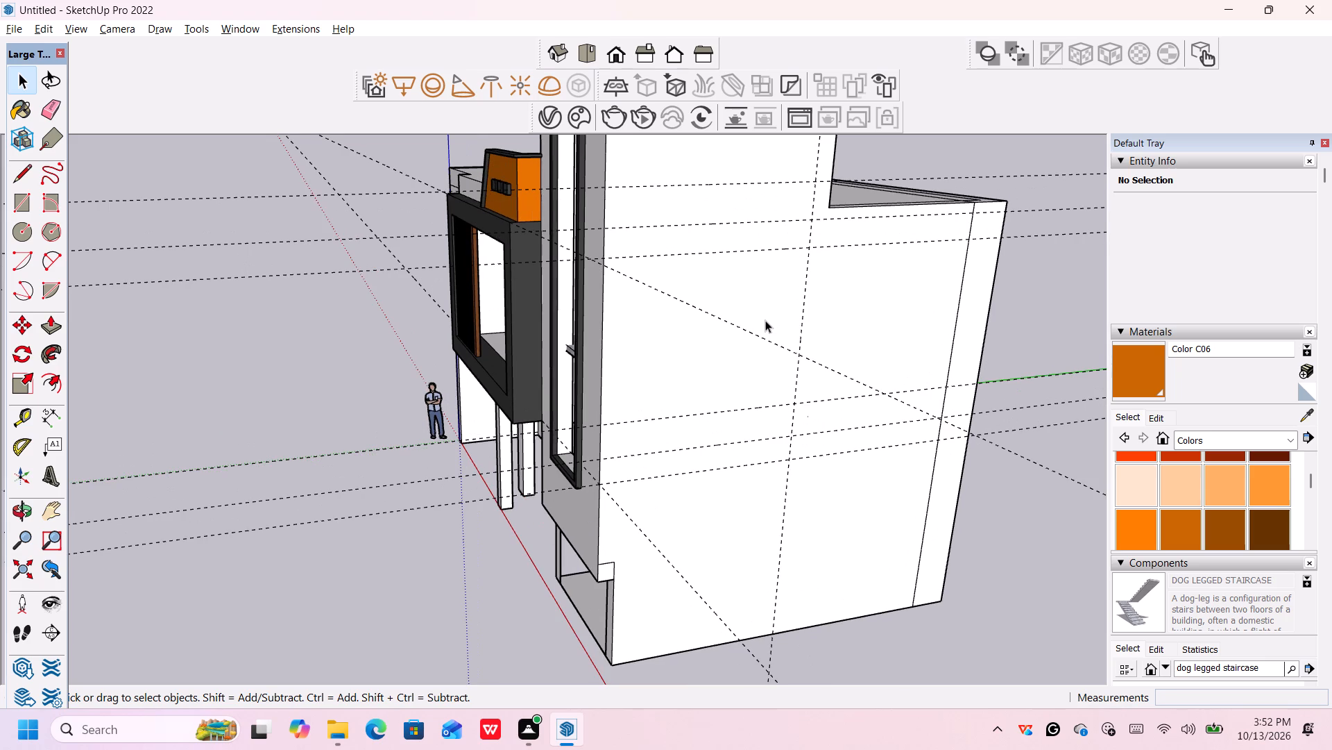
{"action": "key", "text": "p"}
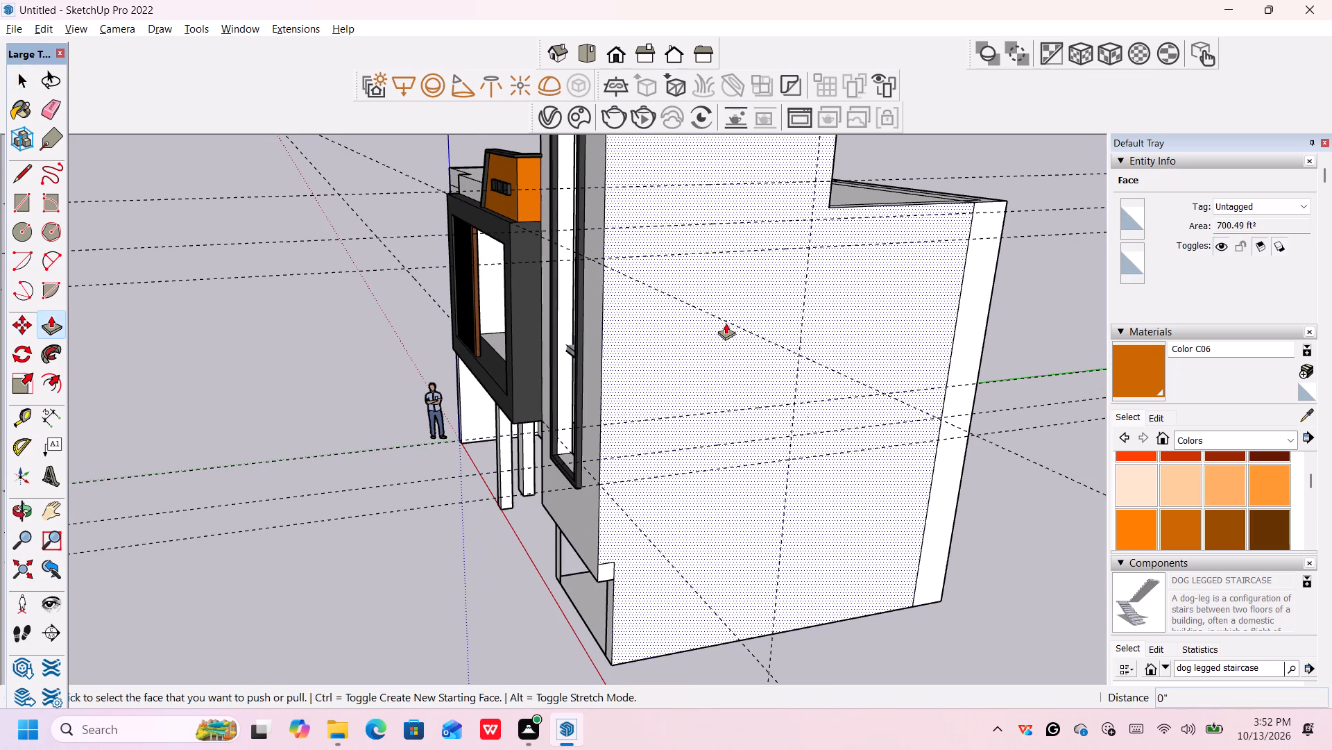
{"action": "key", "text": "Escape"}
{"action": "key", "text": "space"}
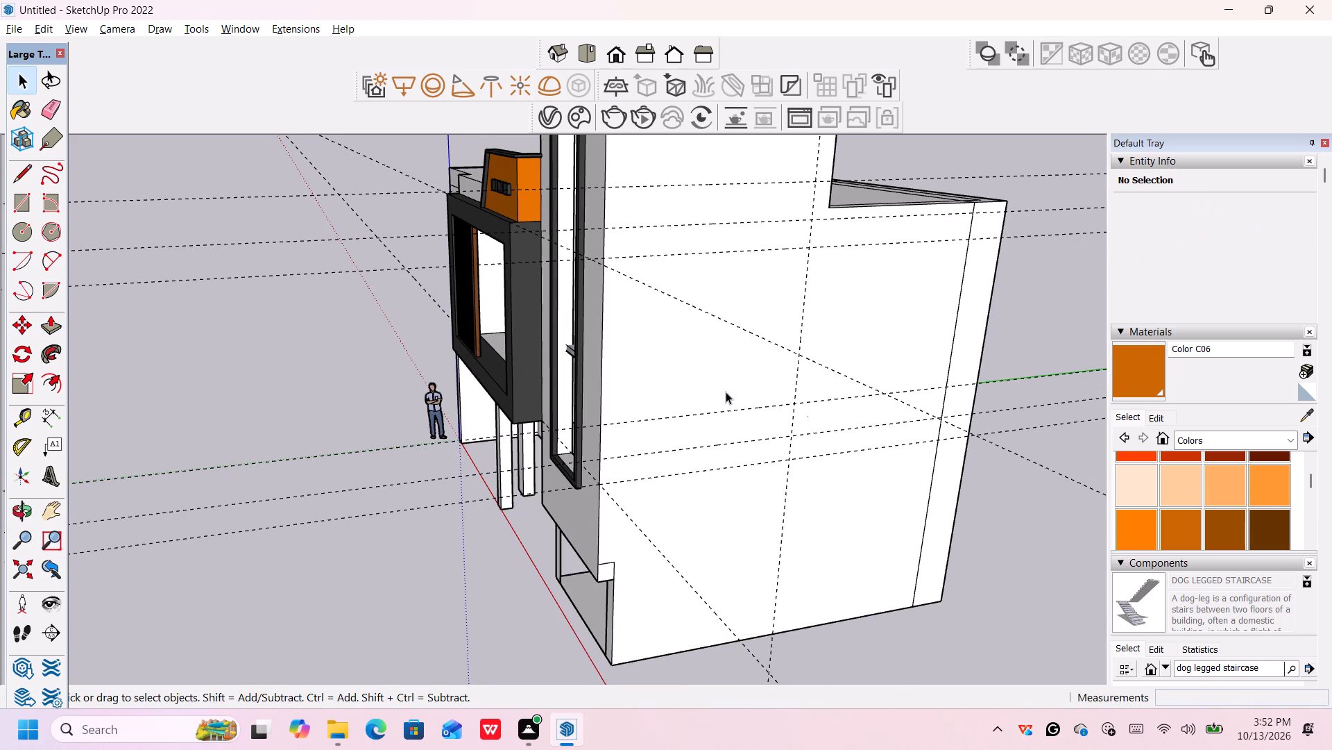
Draw a 12' by 9' rectangle on the stair tower's side wall, from the 12' vertical guide to the front corner edge.
{"action": "key", "text": "t"}
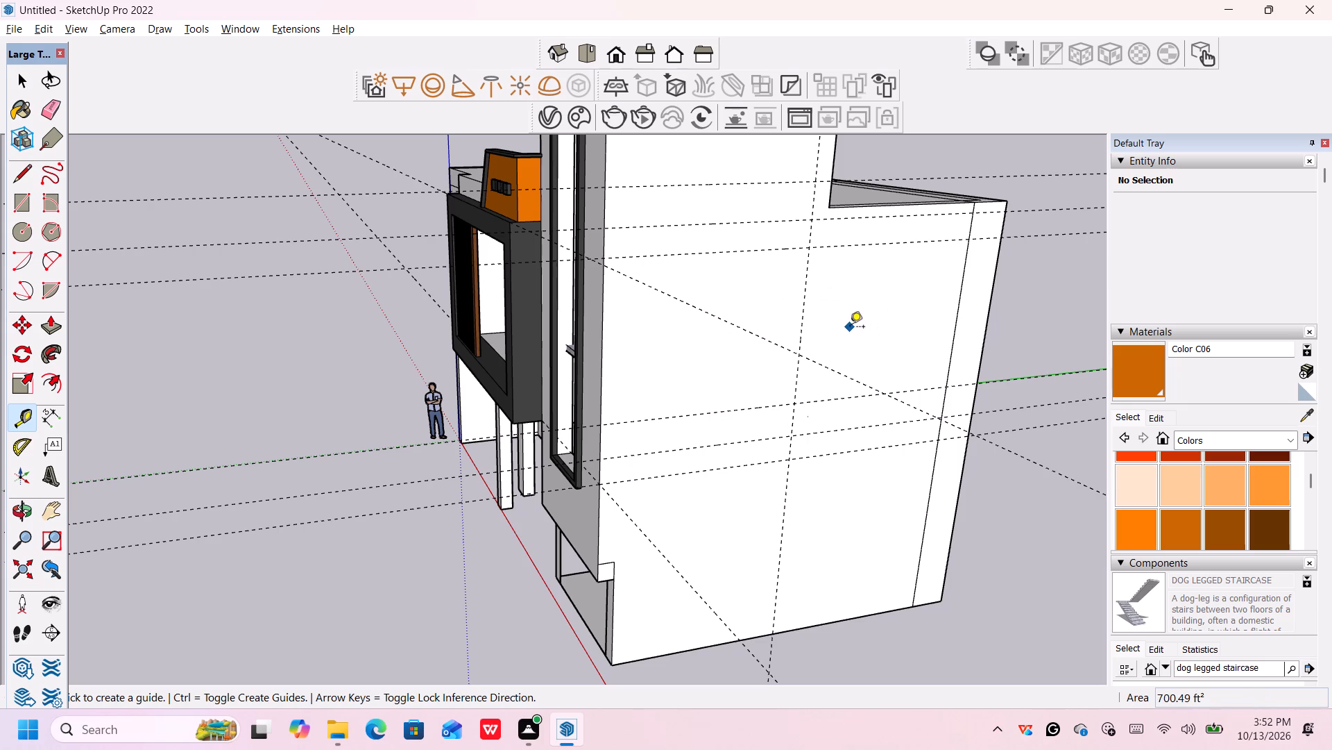
{"action": "key", "text": "Escape"}
{"action": "key", "text": "r"}
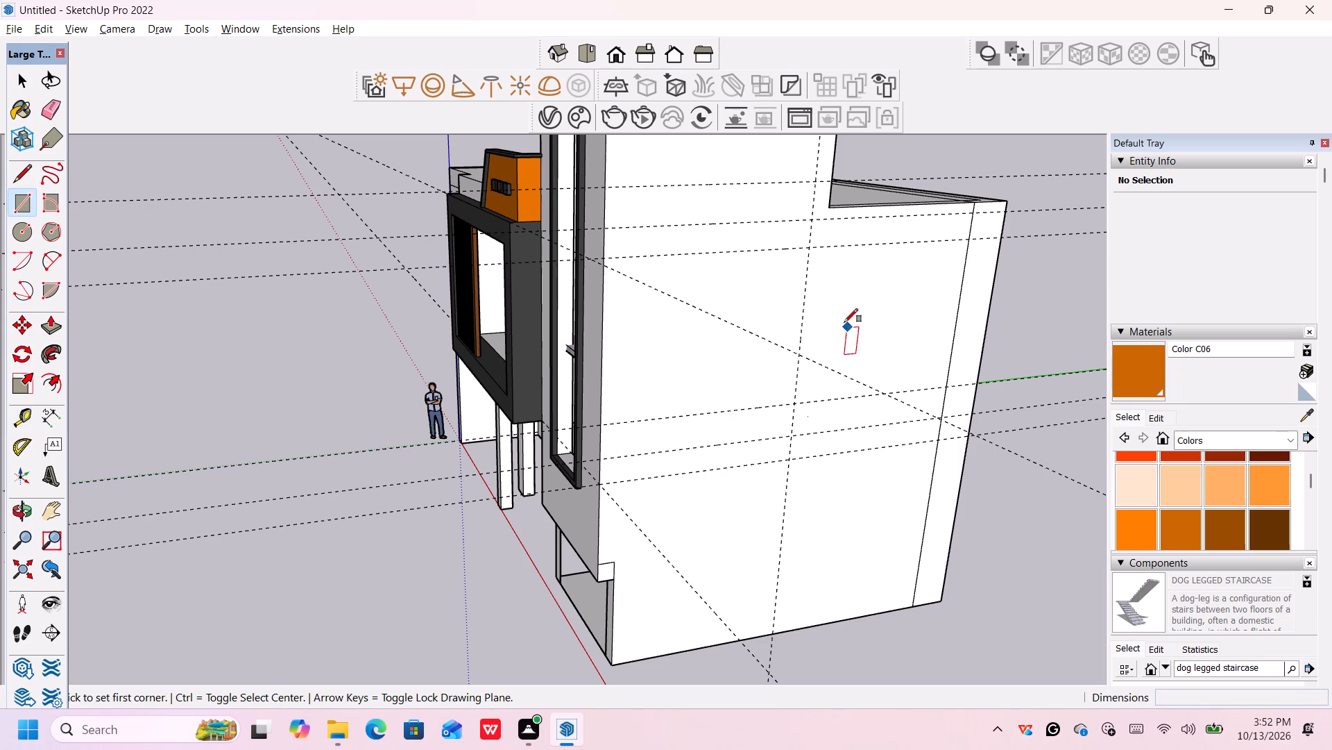
{"action": "left_click", "coordinate": [808, 249]}
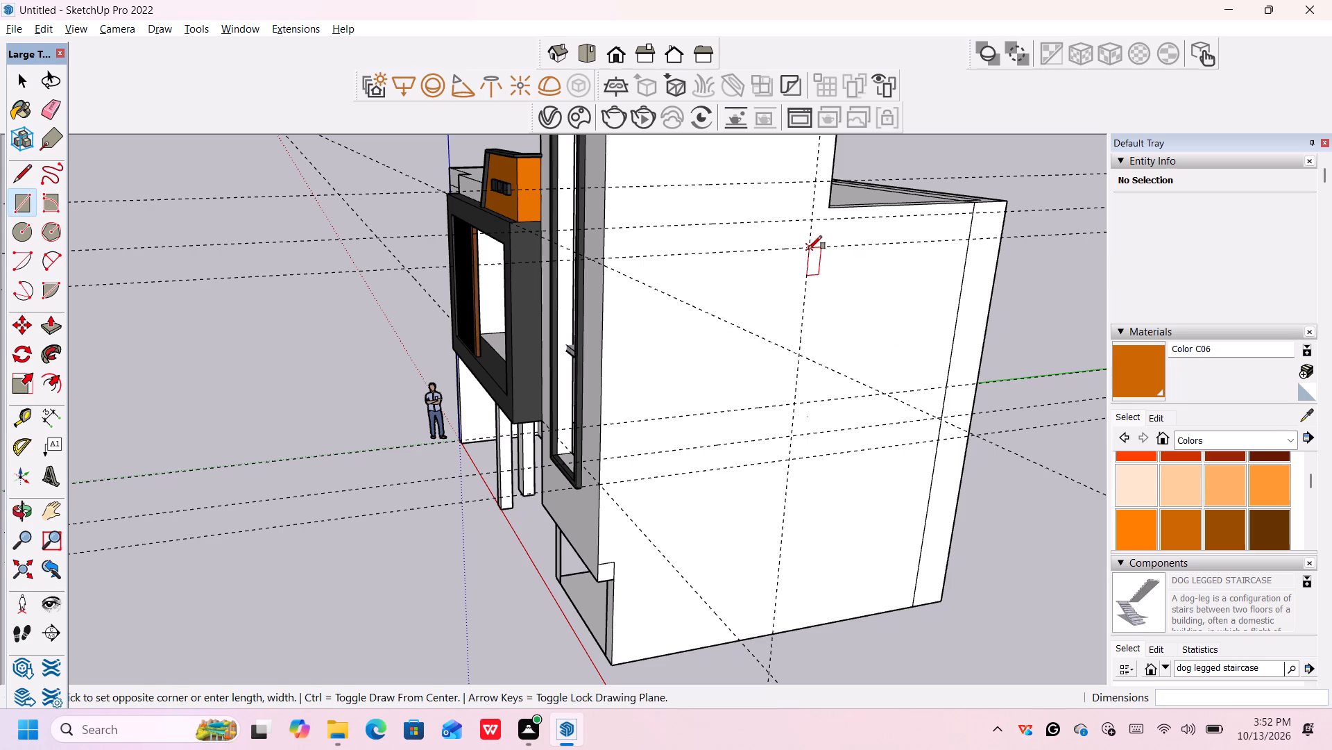
{"action": "left_click", "coordinate": [604, 428]}
{"action": "key", "text": "space"}
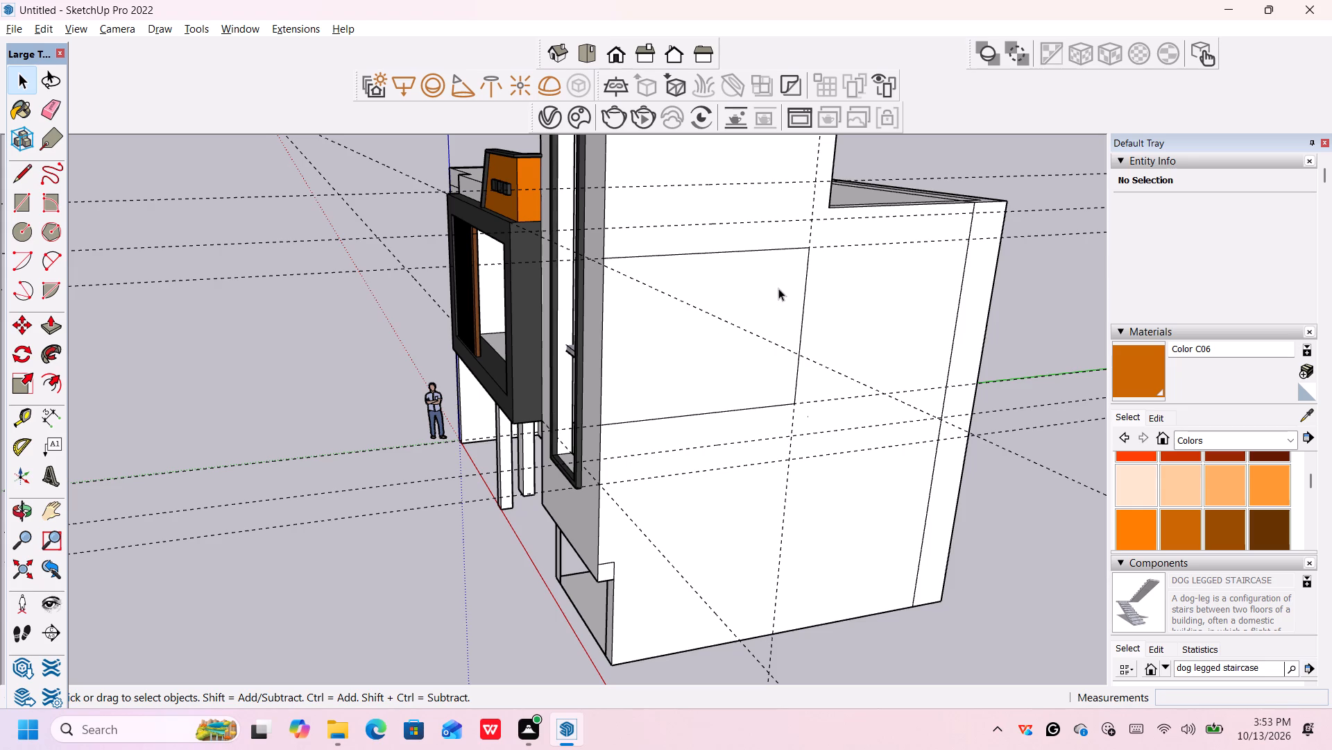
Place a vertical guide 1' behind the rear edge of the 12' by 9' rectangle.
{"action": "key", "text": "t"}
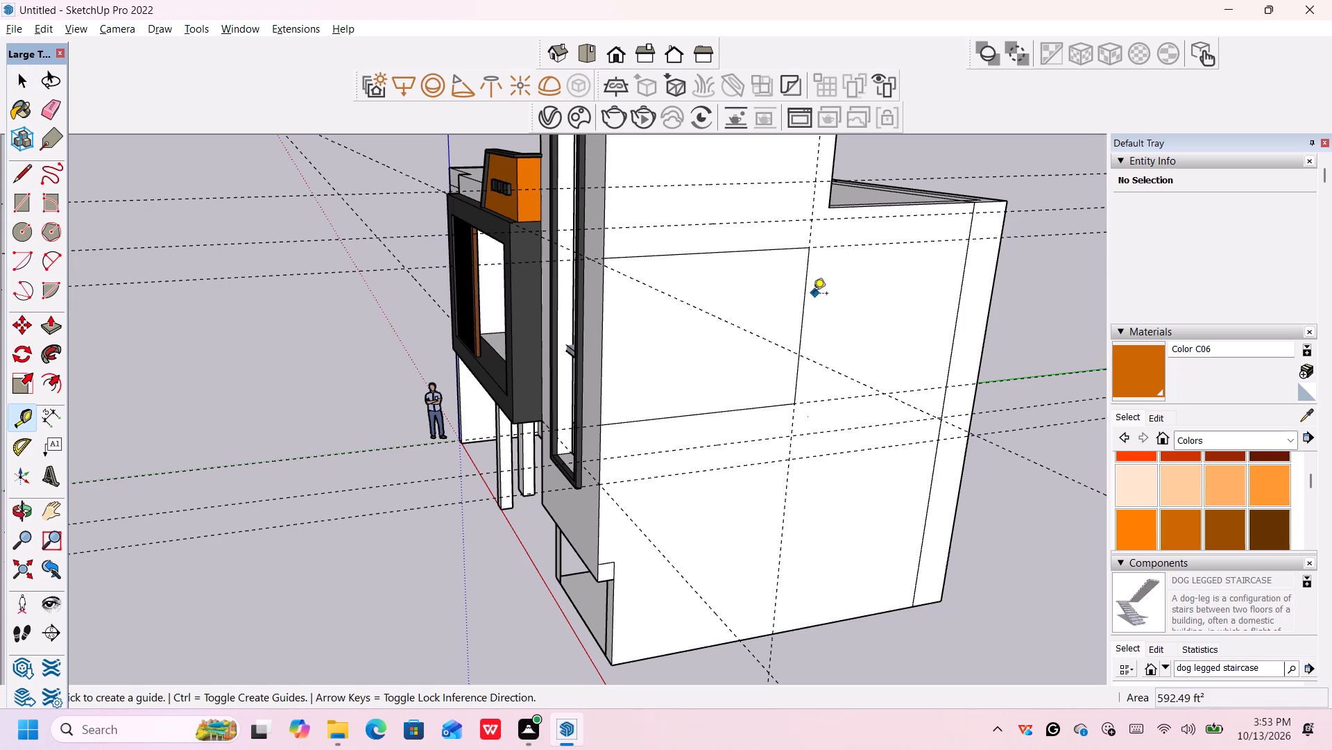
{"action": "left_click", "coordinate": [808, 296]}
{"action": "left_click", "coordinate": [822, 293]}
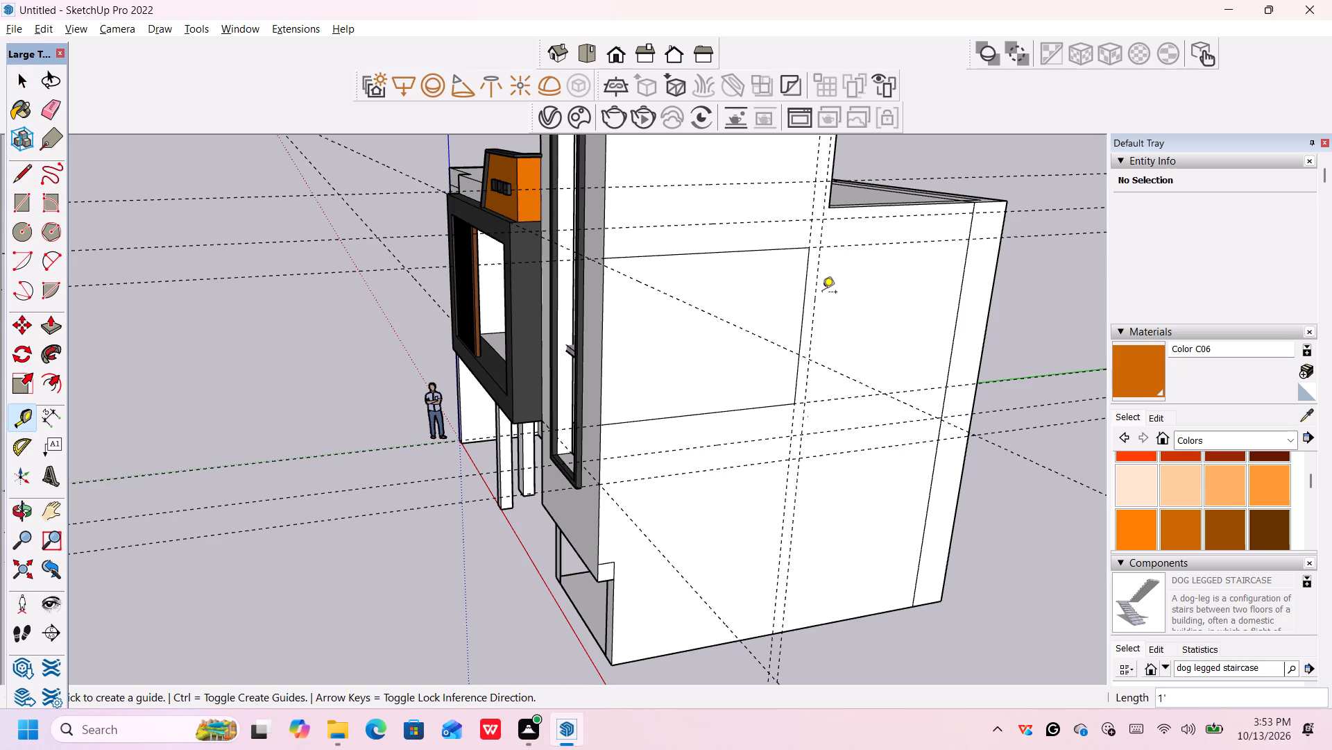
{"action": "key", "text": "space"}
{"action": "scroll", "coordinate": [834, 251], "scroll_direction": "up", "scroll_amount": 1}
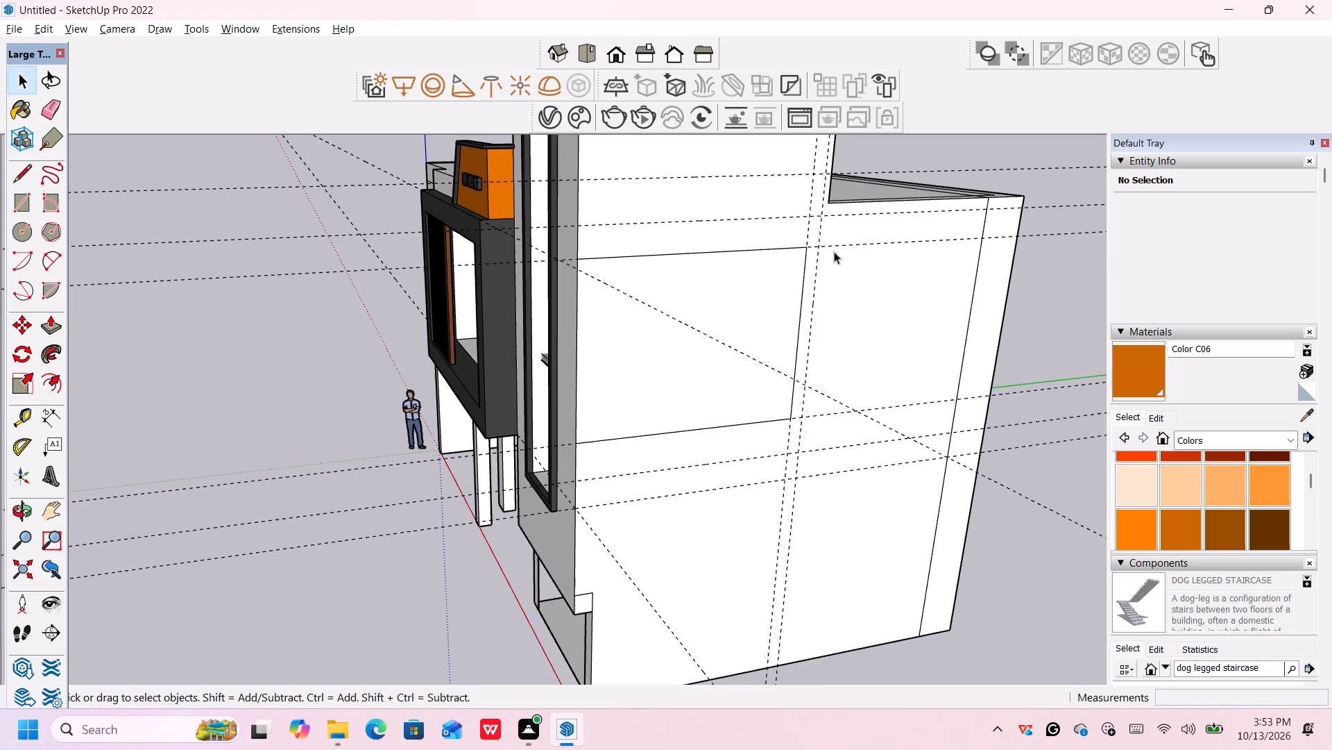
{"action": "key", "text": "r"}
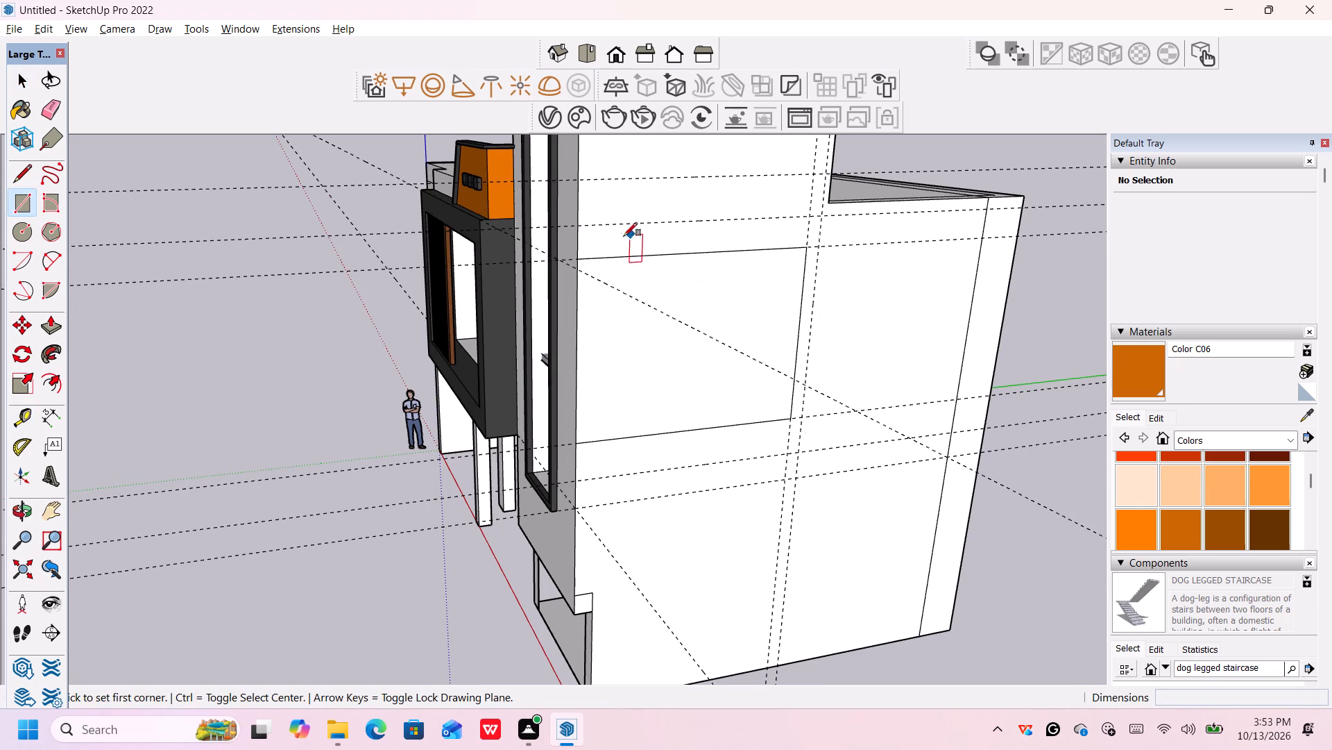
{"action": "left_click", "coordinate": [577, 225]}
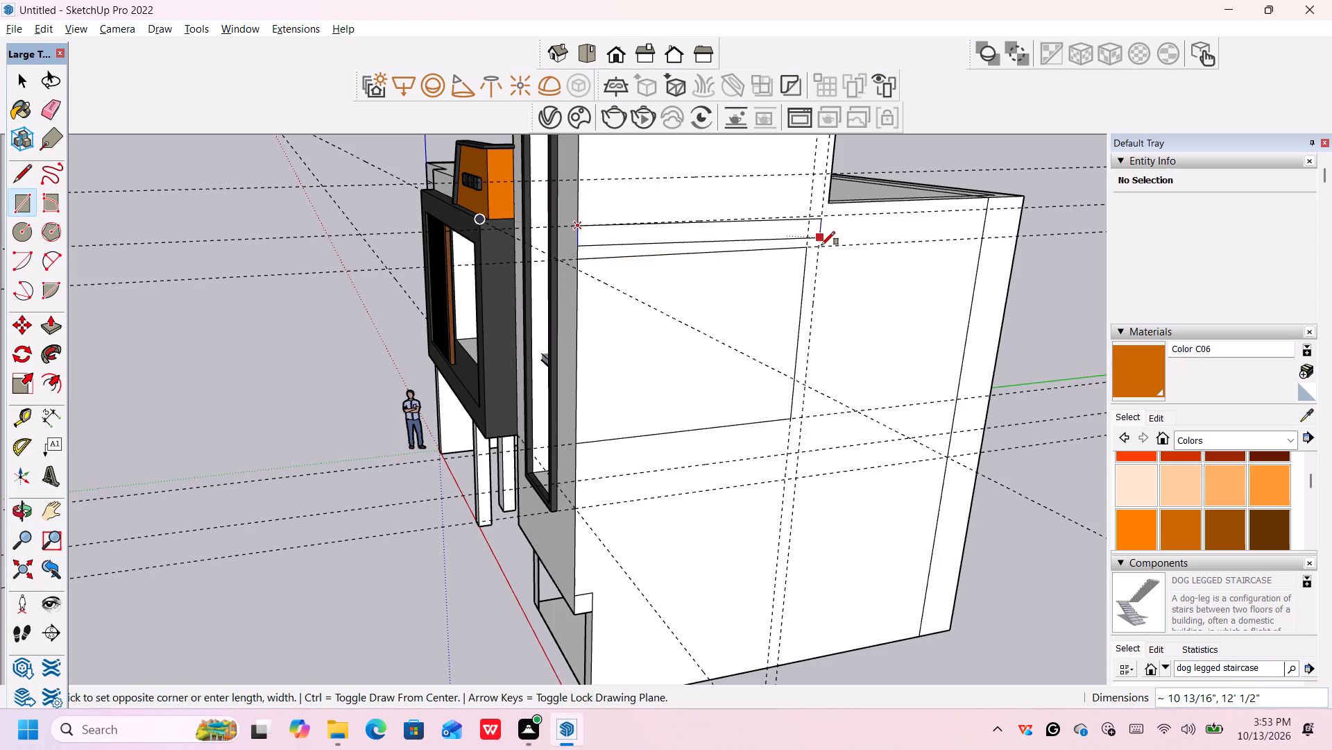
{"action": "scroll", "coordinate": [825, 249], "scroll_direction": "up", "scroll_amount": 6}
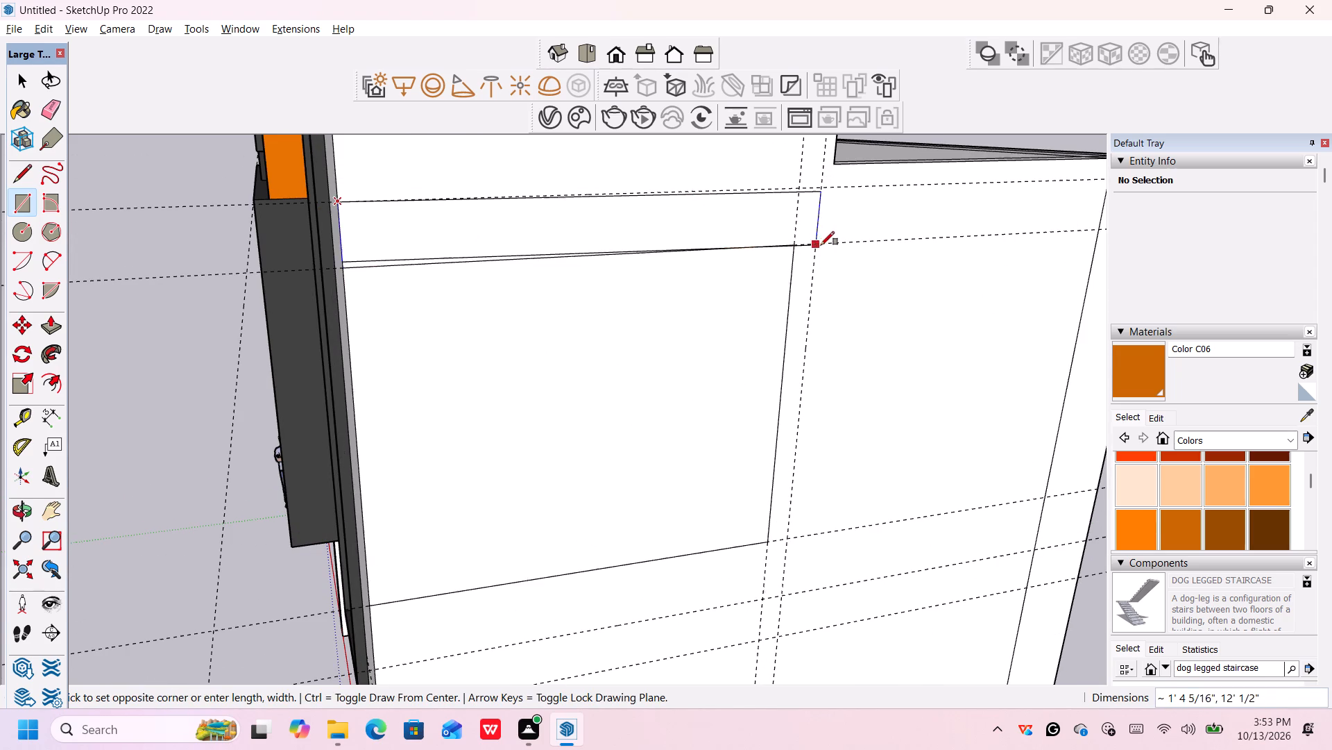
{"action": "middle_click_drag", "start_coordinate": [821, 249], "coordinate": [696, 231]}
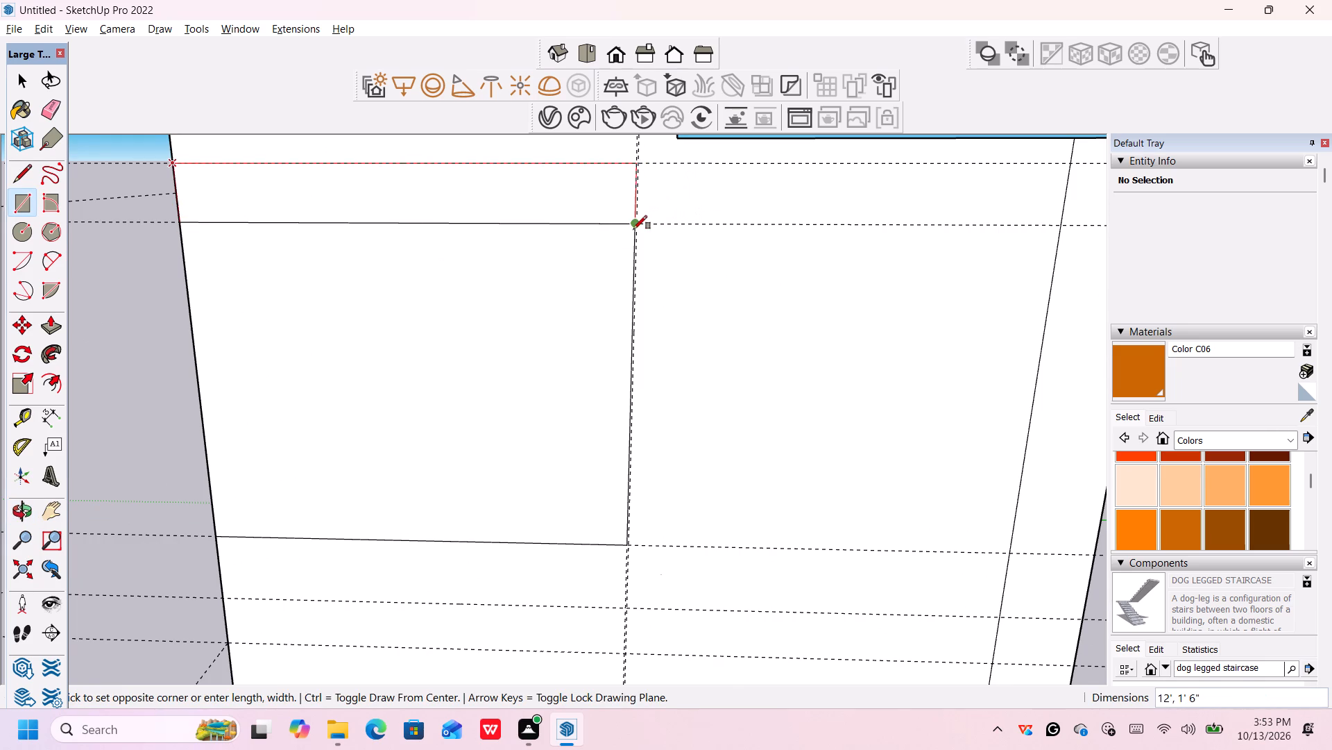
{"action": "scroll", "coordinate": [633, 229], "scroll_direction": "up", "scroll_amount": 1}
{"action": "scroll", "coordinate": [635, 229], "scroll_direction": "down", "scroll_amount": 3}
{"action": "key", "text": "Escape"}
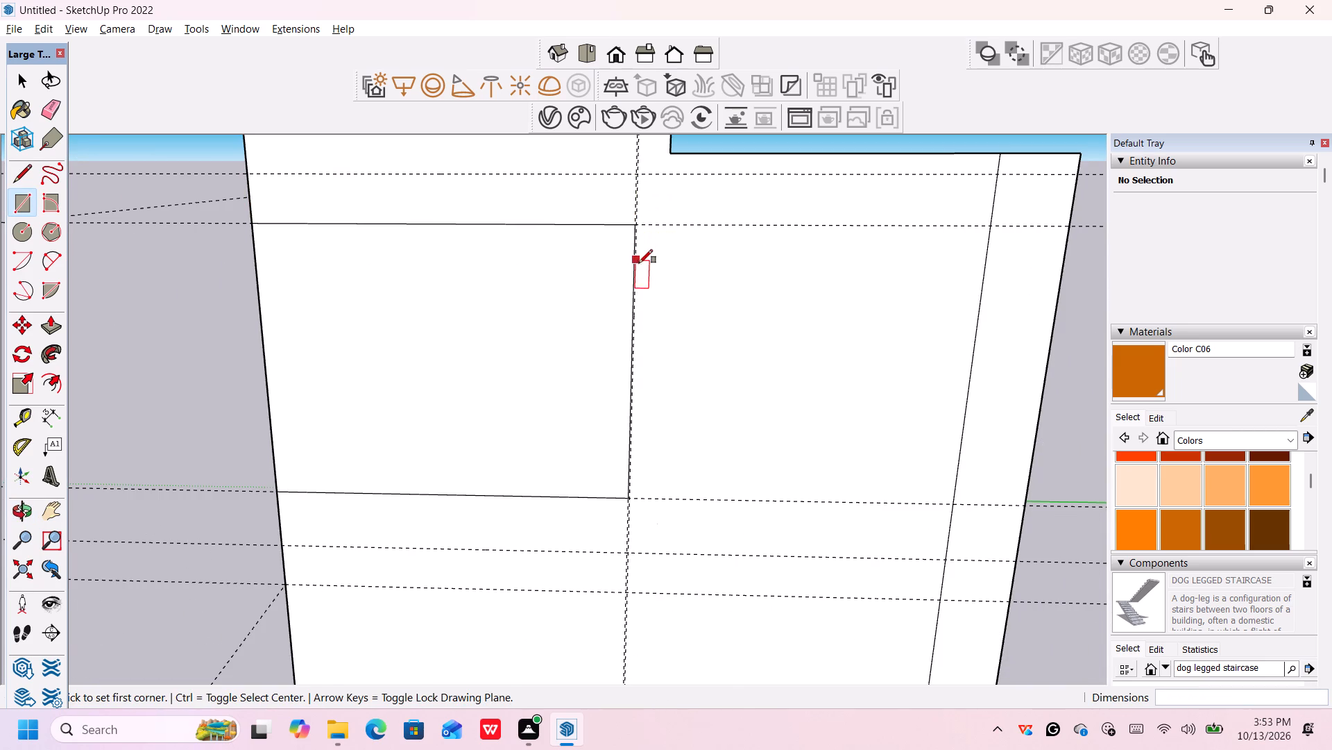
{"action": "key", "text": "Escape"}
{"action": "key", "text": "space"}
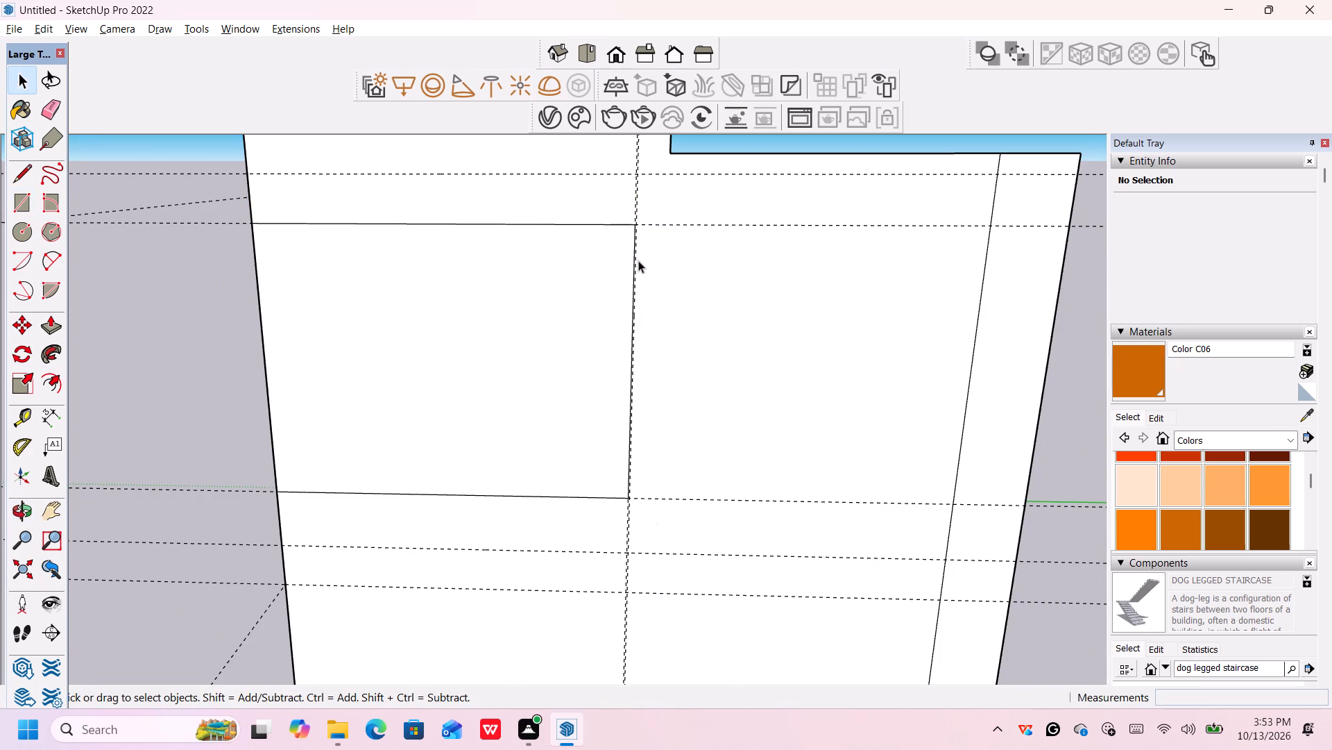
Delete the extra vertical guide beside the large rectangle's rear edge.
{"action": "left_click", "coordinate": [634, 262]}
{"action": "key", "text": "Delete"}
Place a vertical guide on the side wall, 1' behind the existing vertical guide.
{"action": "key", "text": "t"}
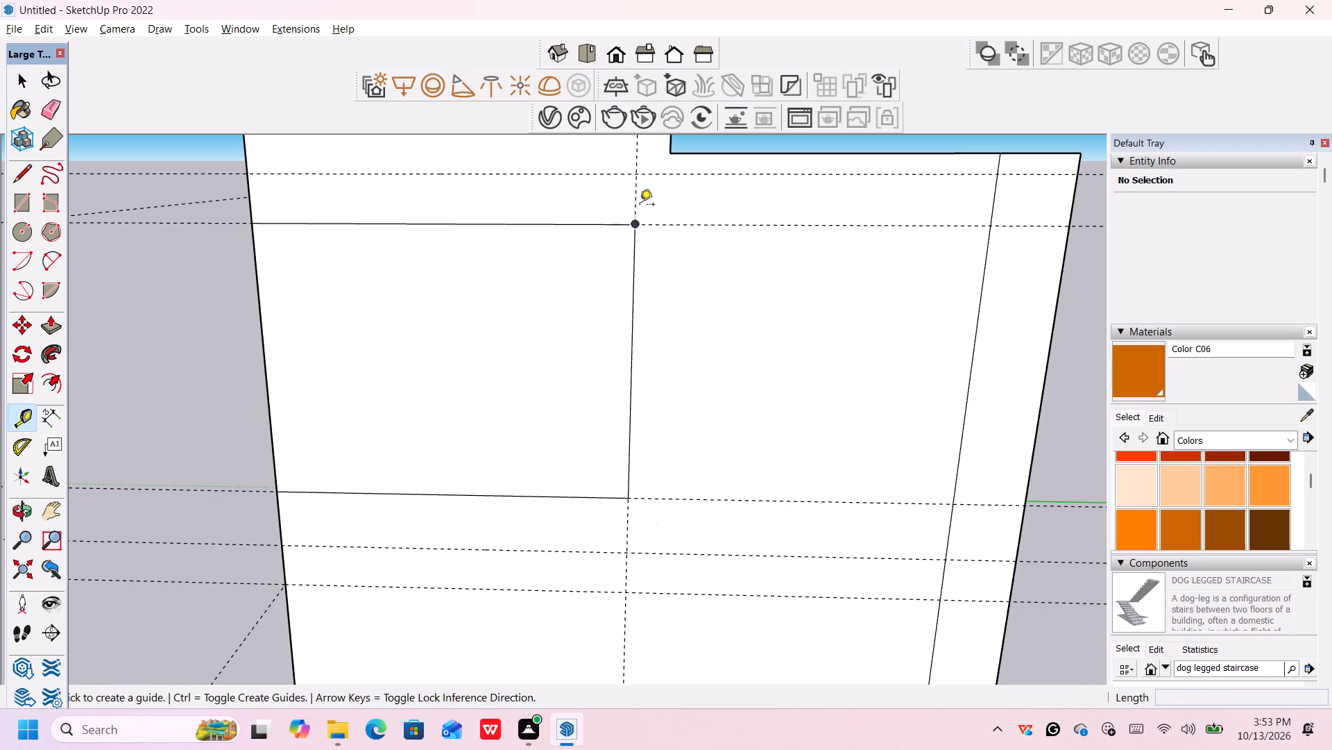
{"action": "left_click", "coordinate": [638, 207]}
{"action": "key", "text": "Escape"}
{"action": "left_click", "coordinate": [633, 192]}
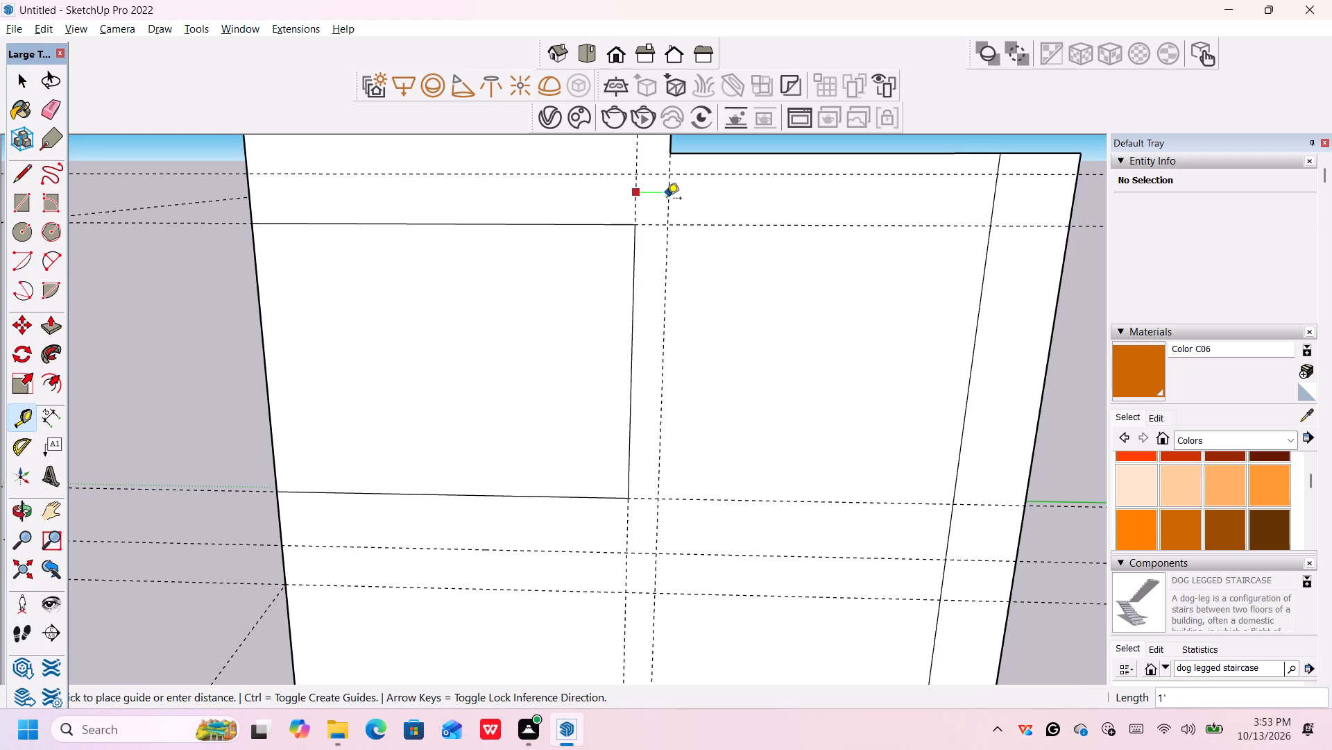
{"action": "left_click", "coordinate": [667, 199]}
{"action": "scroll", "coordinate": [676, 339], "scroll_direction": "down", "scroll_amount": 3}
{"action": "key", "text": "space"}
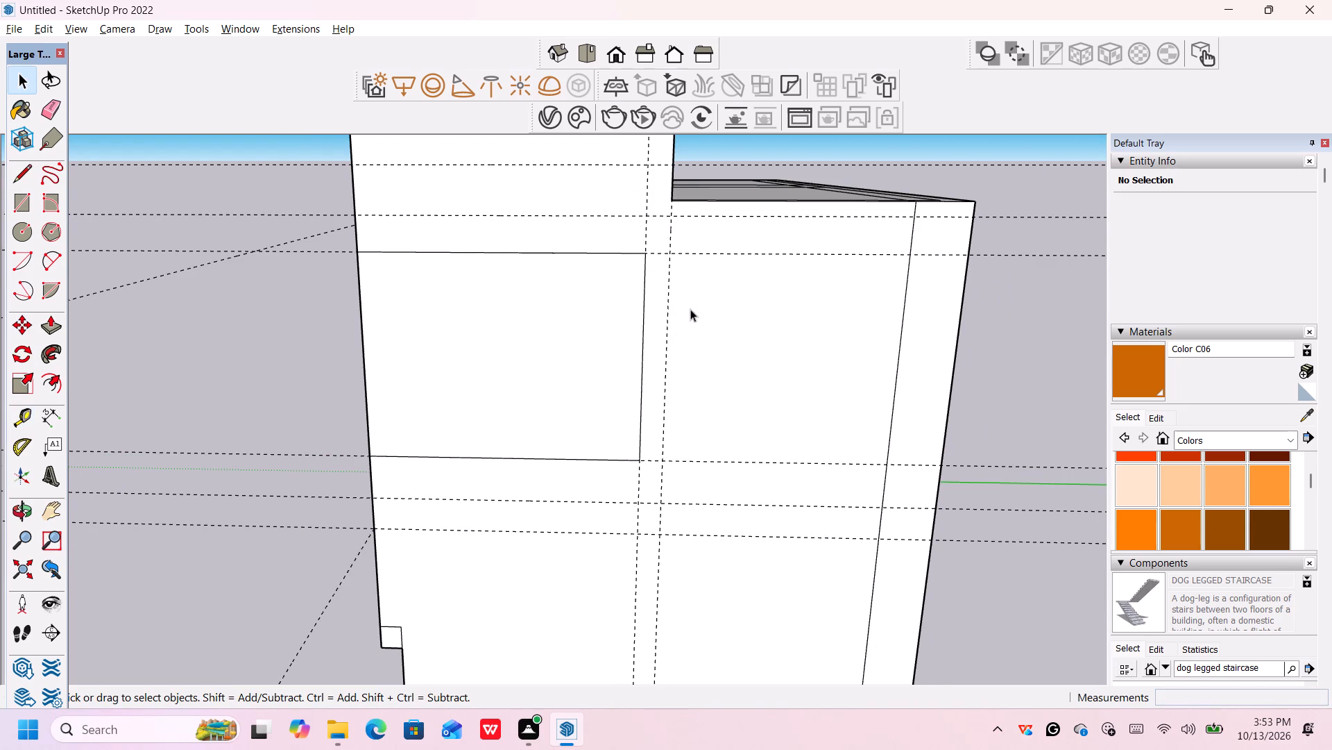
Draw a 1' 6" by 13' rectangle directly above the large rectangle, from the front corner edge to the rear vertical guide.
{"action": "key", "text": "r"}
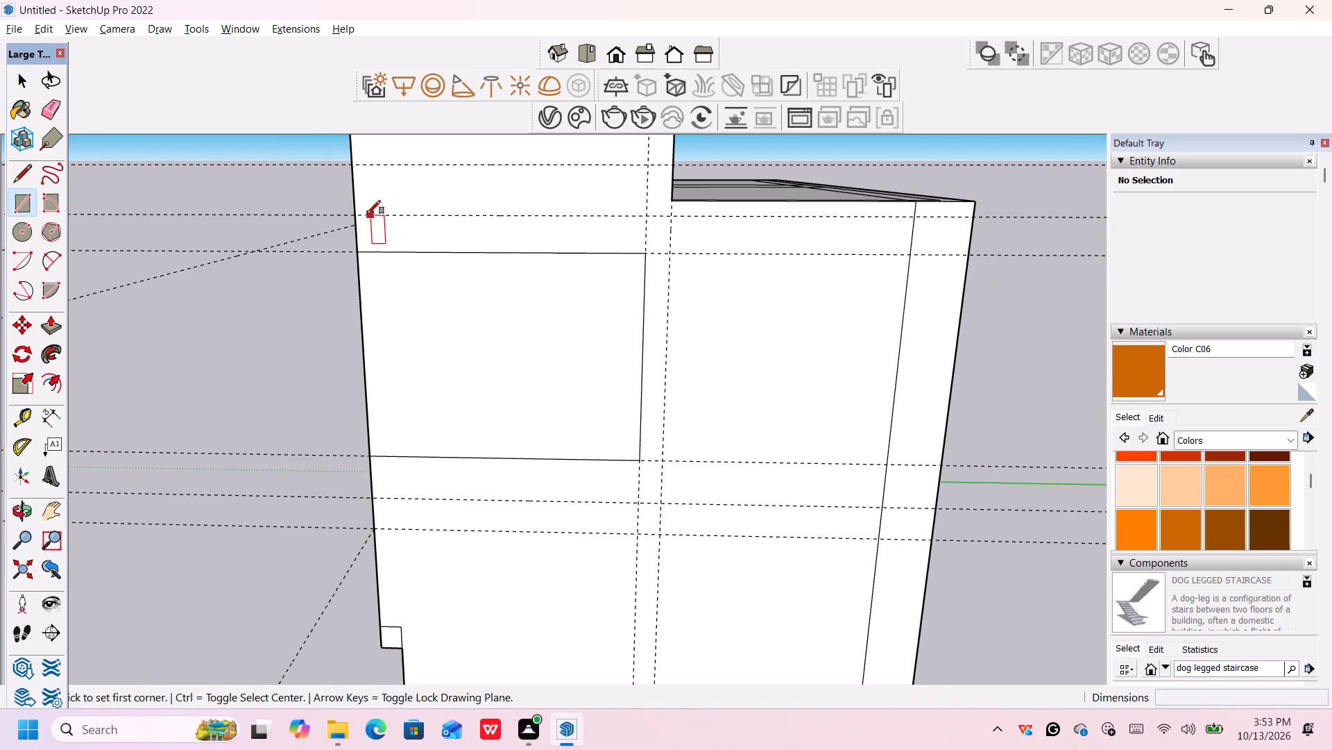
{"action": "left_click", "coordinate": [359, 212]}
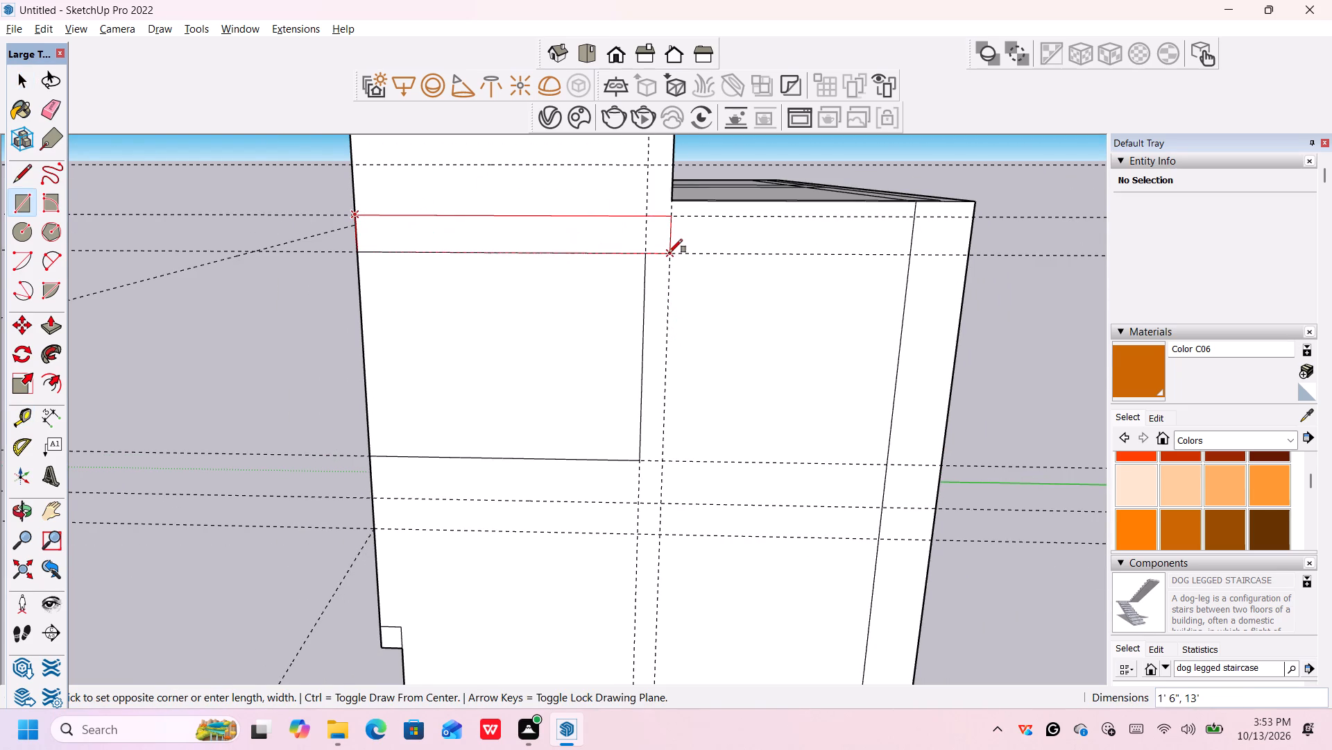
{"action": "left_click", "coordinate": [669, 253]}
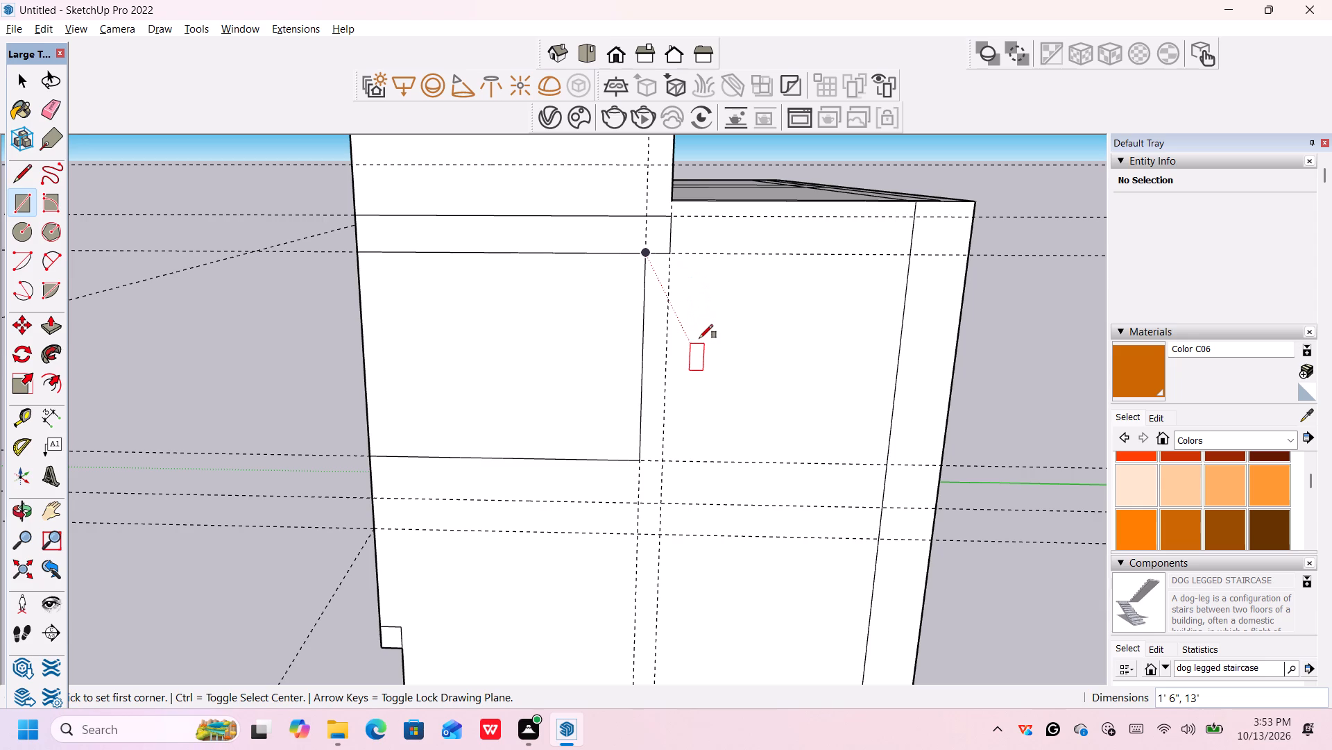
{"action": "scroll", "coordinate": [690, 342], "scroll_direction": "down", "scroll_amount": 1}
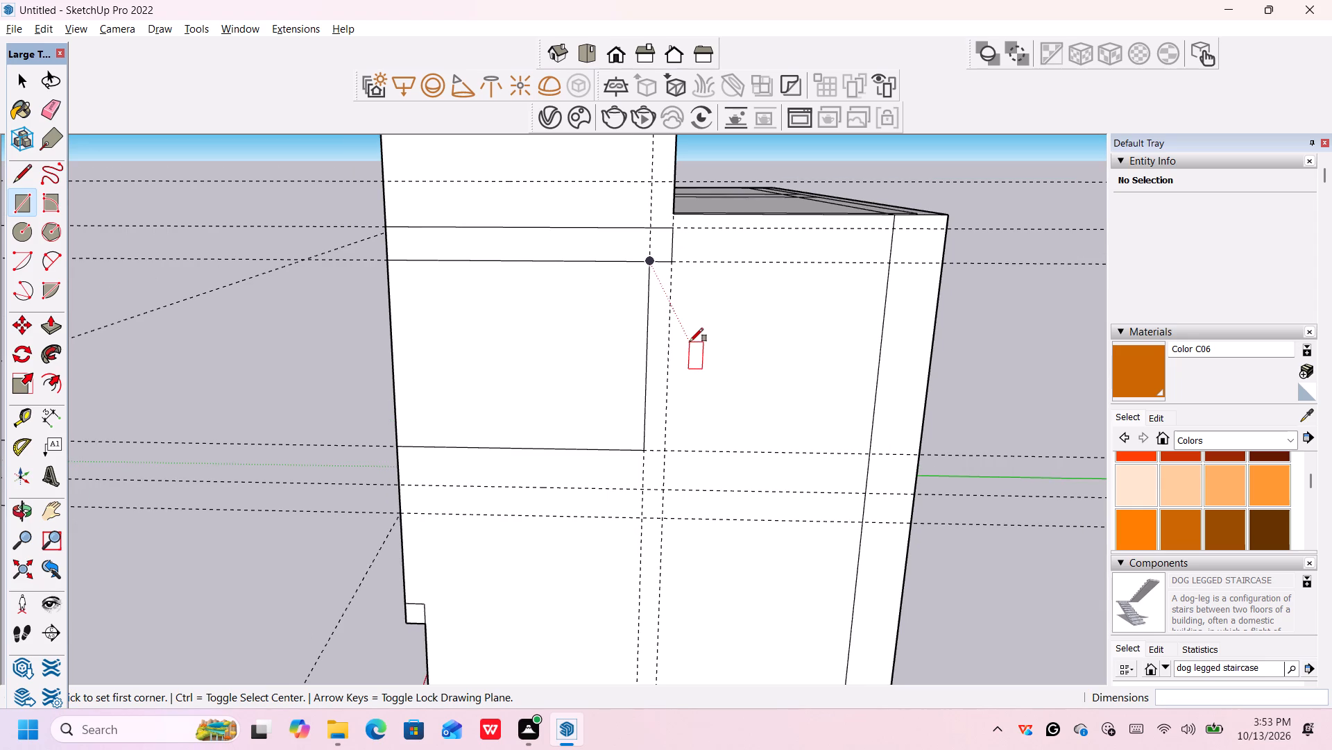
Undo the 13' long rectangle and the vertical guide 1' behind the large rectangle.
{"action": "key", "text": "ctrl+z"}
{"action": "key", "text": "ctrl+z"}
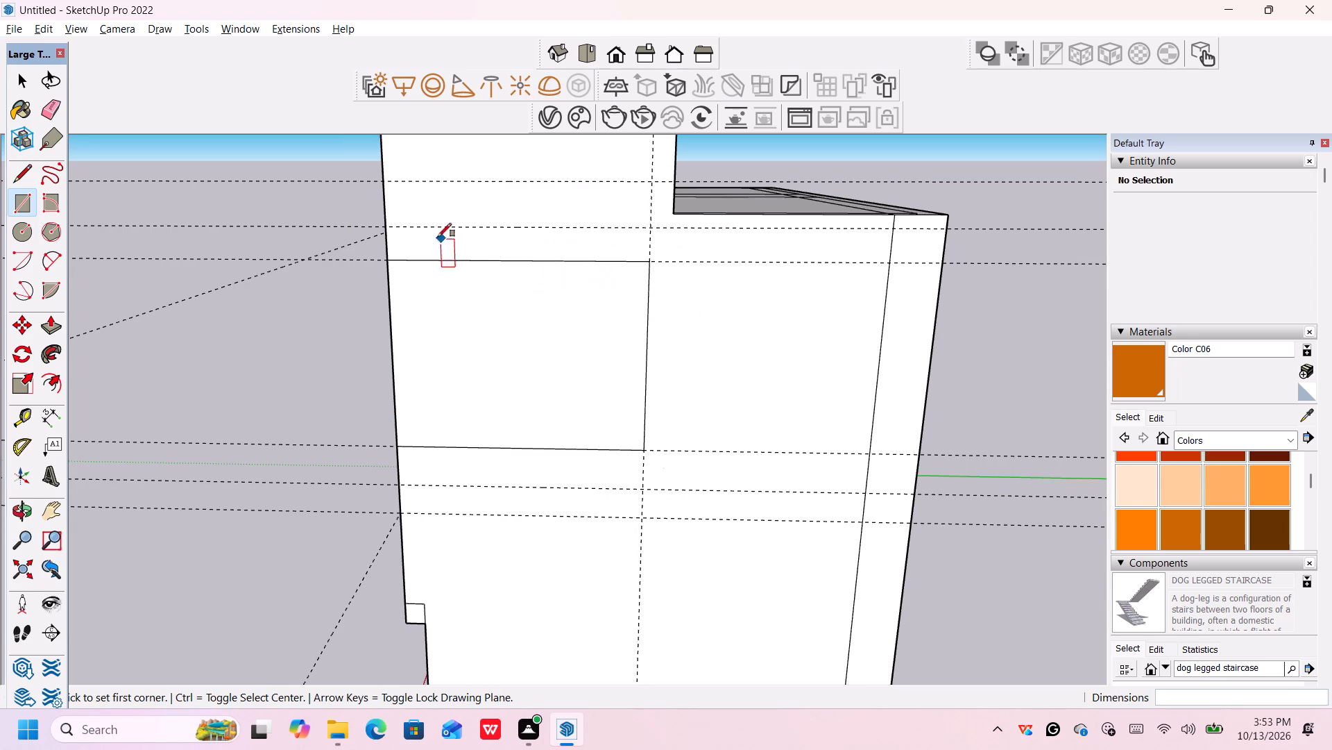
Draw a 1' 6" by 12' rectangle directly above the 12' by 9' rectangle, starting at the front corner edge.
{"action": "left_click", "coordinate": [386, 227]}
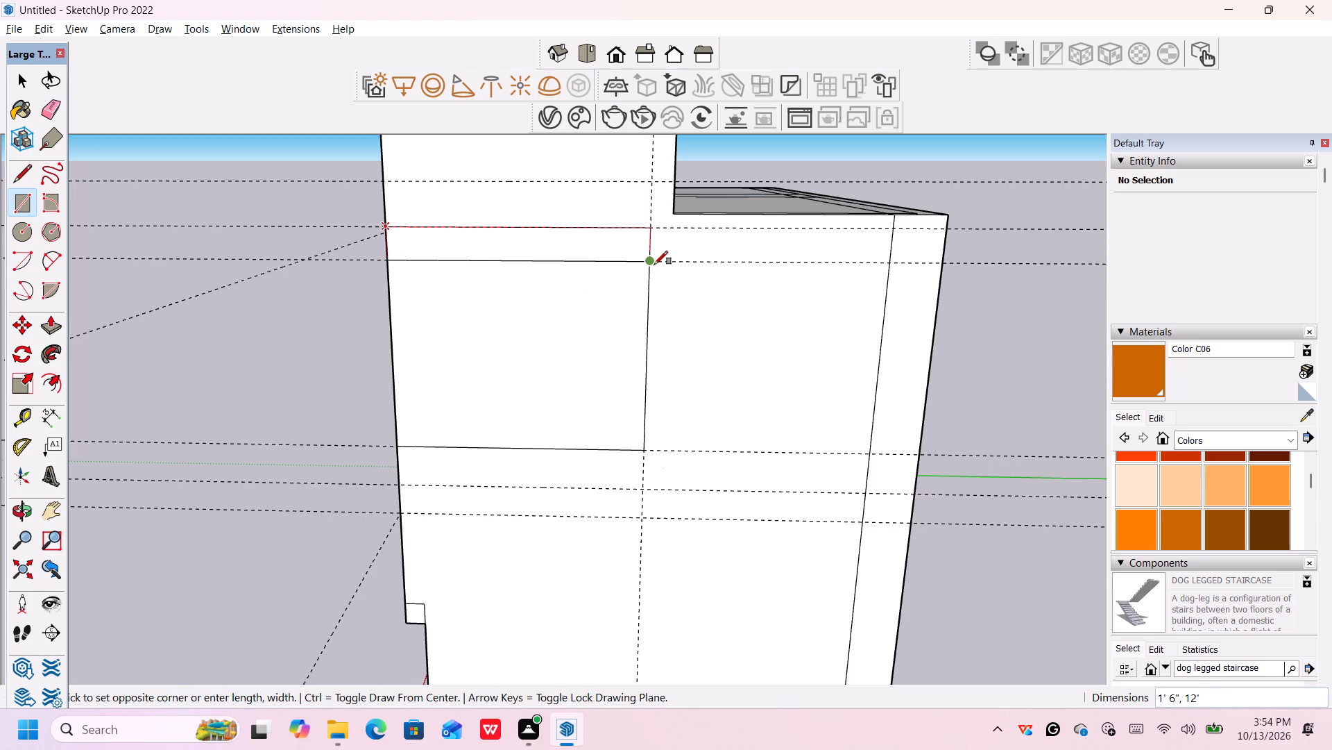
{"action": "left_click", "coordinate": [651, 261]}
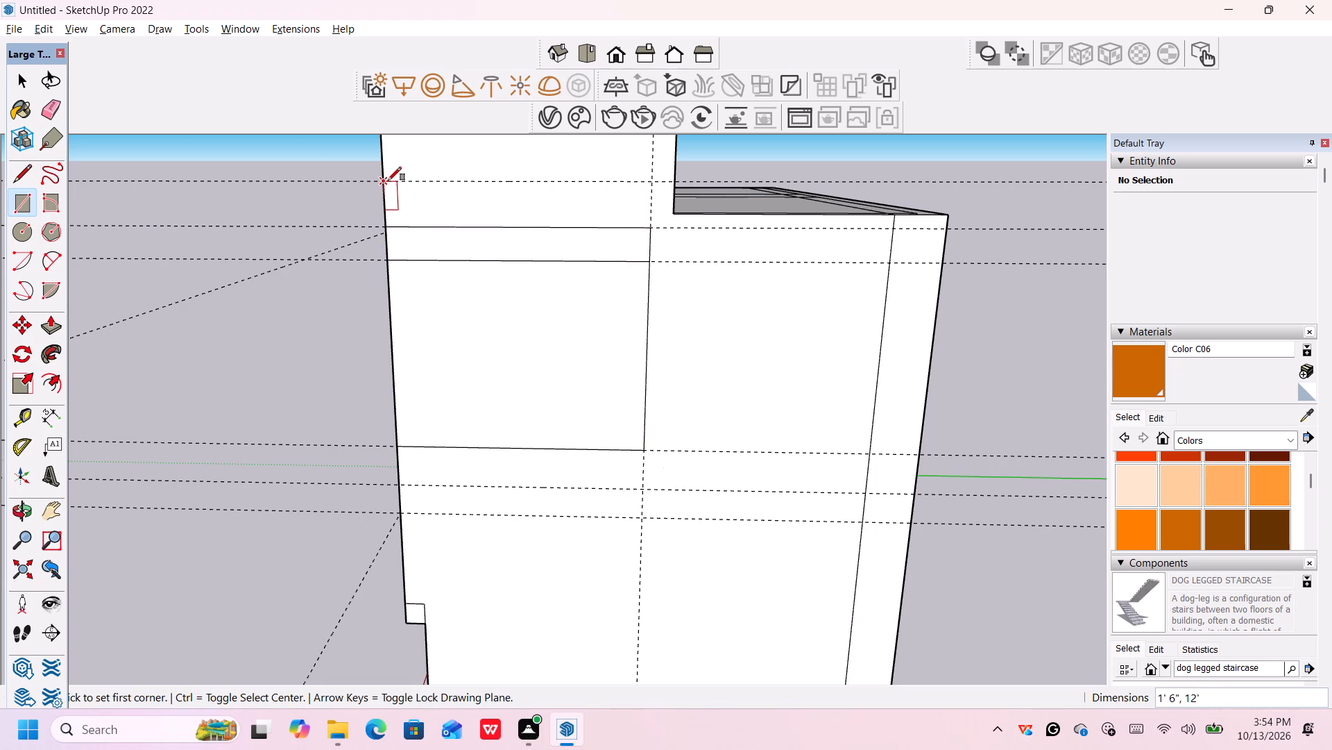
{"action": "scroll", "coordinate": [388, 181], "scroll_direction": "up", "scroll_amount": 4}
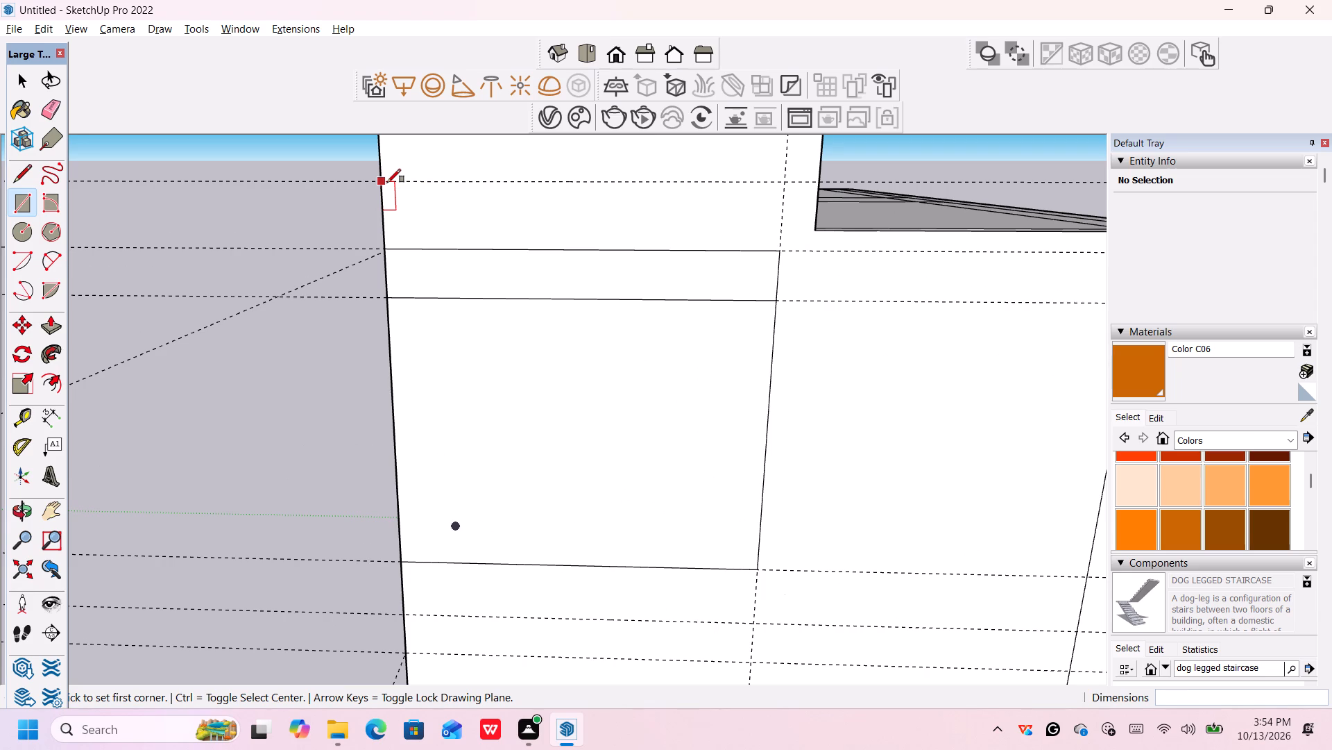
{"action": "key", "text": "space"}
Place a horizontal guide 1" above the top edge of the 1' 6" high rectangle.
{"action": "middle_click_drag", "start_coordinate": [570, 366], "coordinate": [566, 352]}
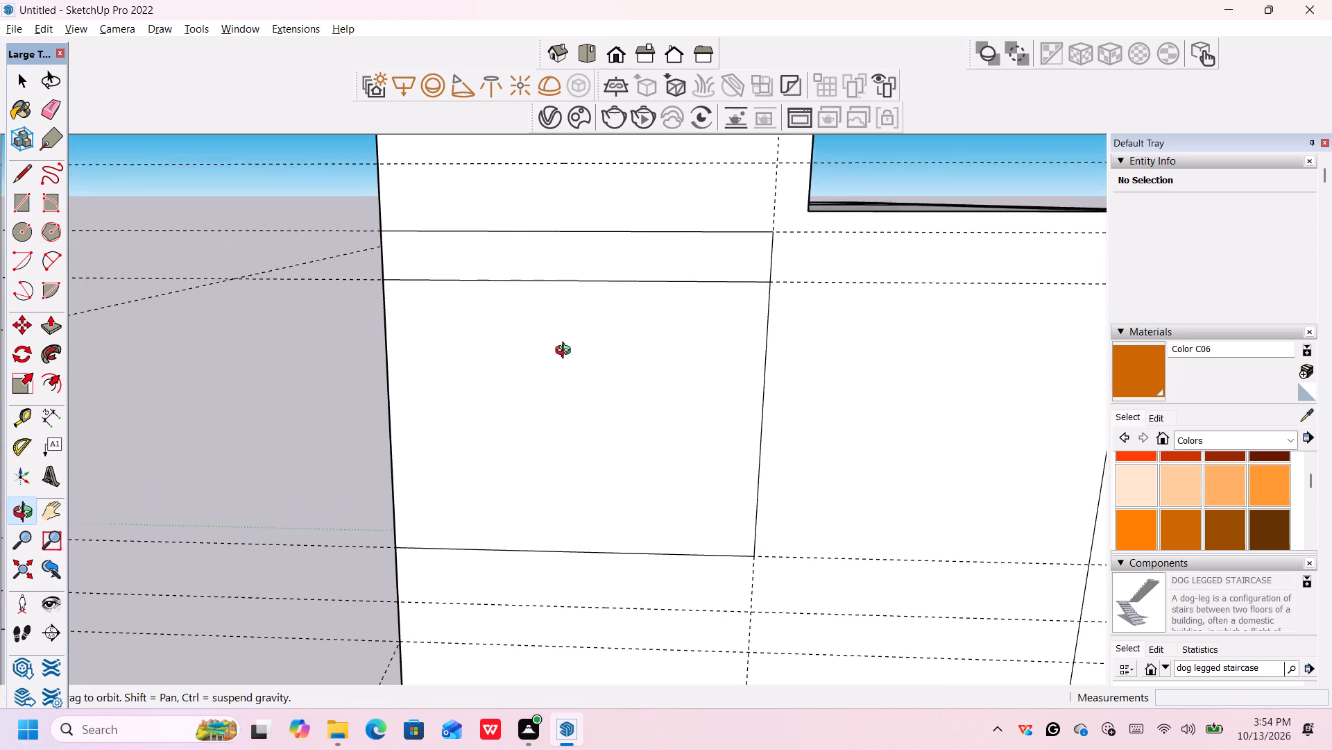
{"action": "middle_click_drag", "start_coordinate": [566, 352], "coordinate": [574, 360]}
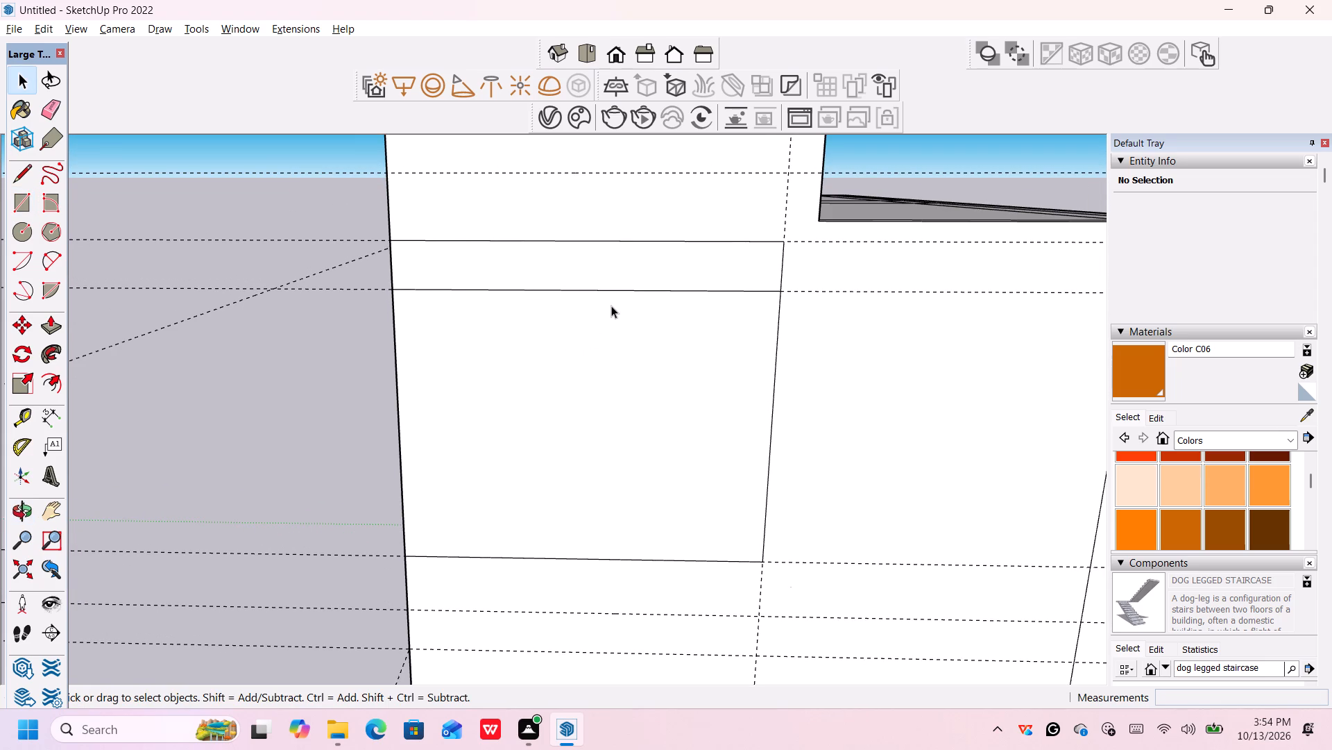
{"action": "key", "text": "t"}
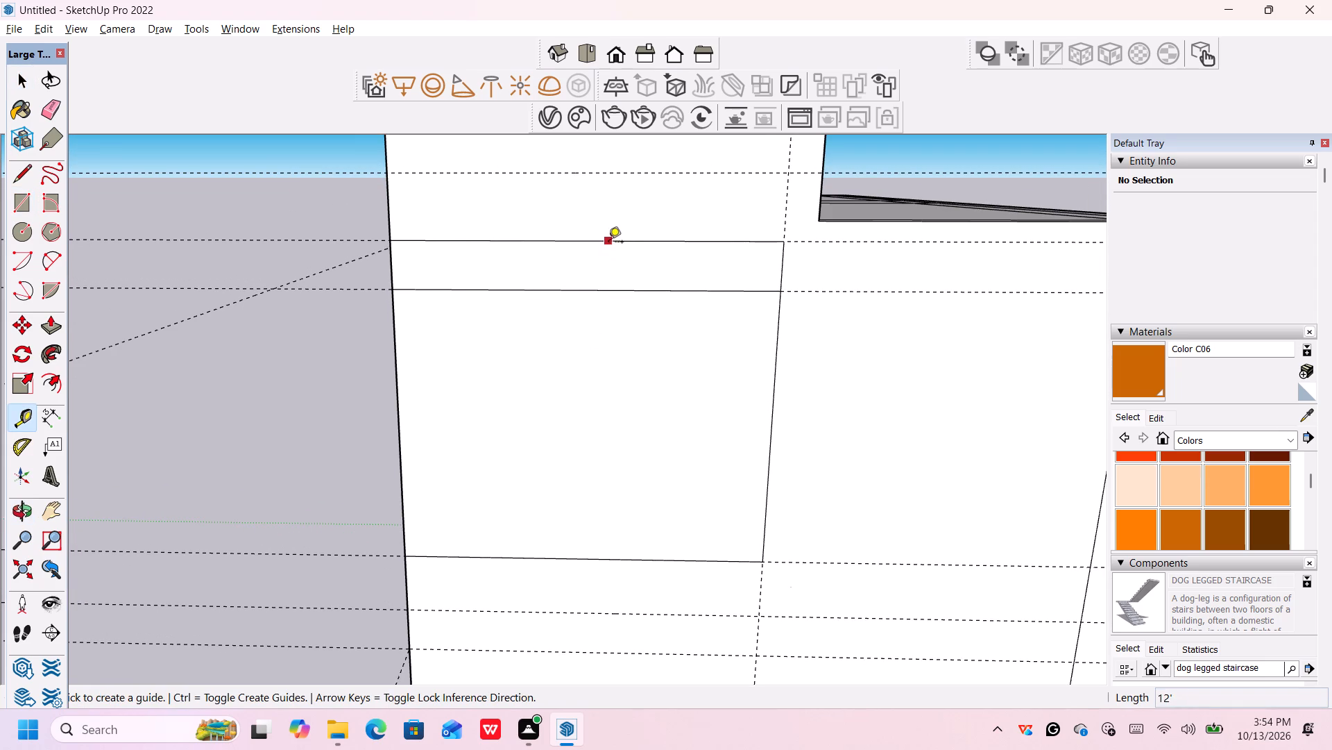
{"action": "left_click", "coordinate": [608, 242]}
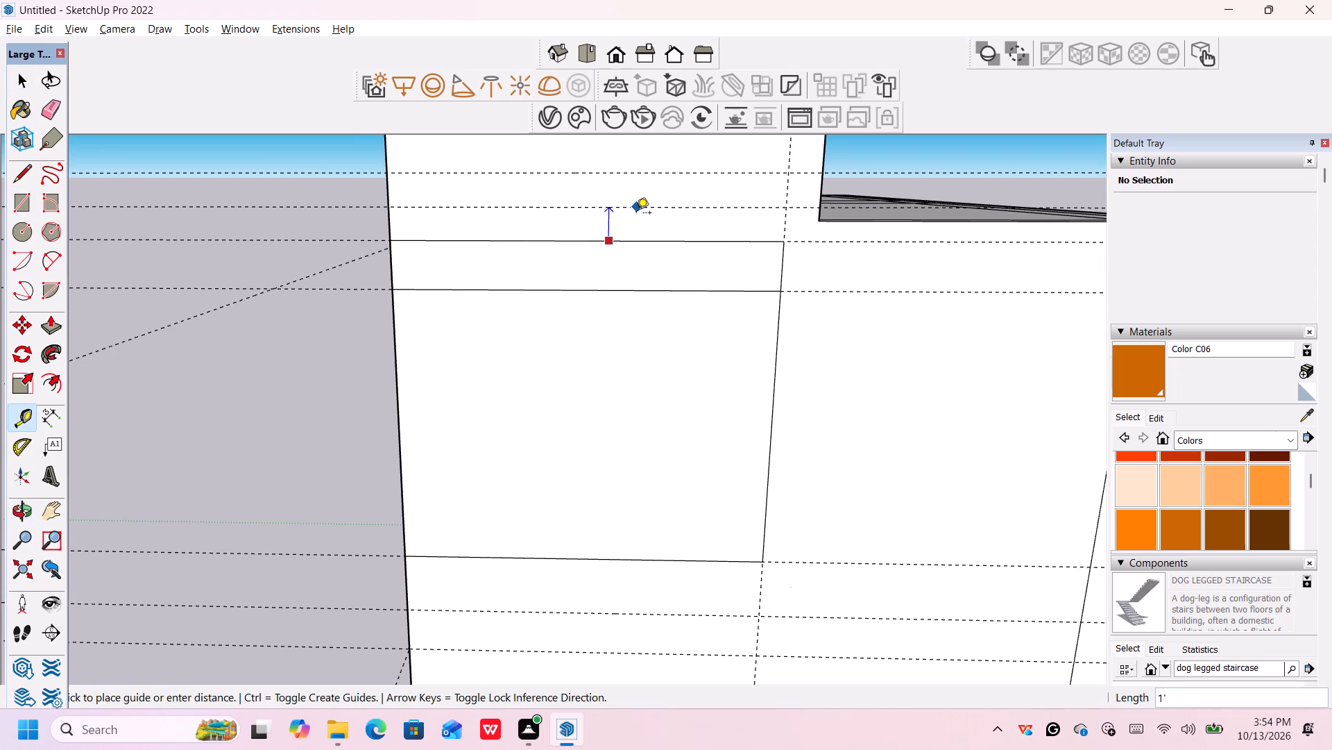
{"action": "key", "text": "1"}
{"action": "key", "text": "shift+quotedbl"}
{"action": "key", "text": "Return"}
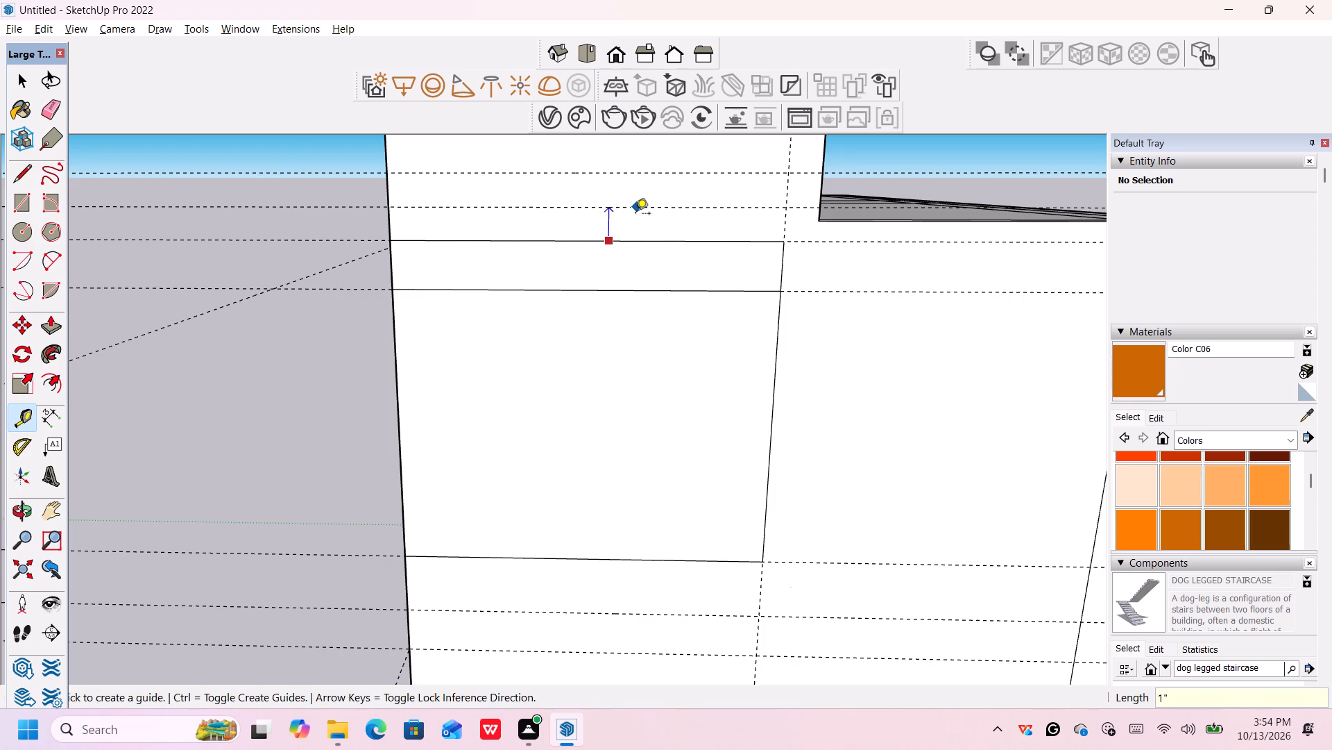
{"action": "key", "text": "space"}
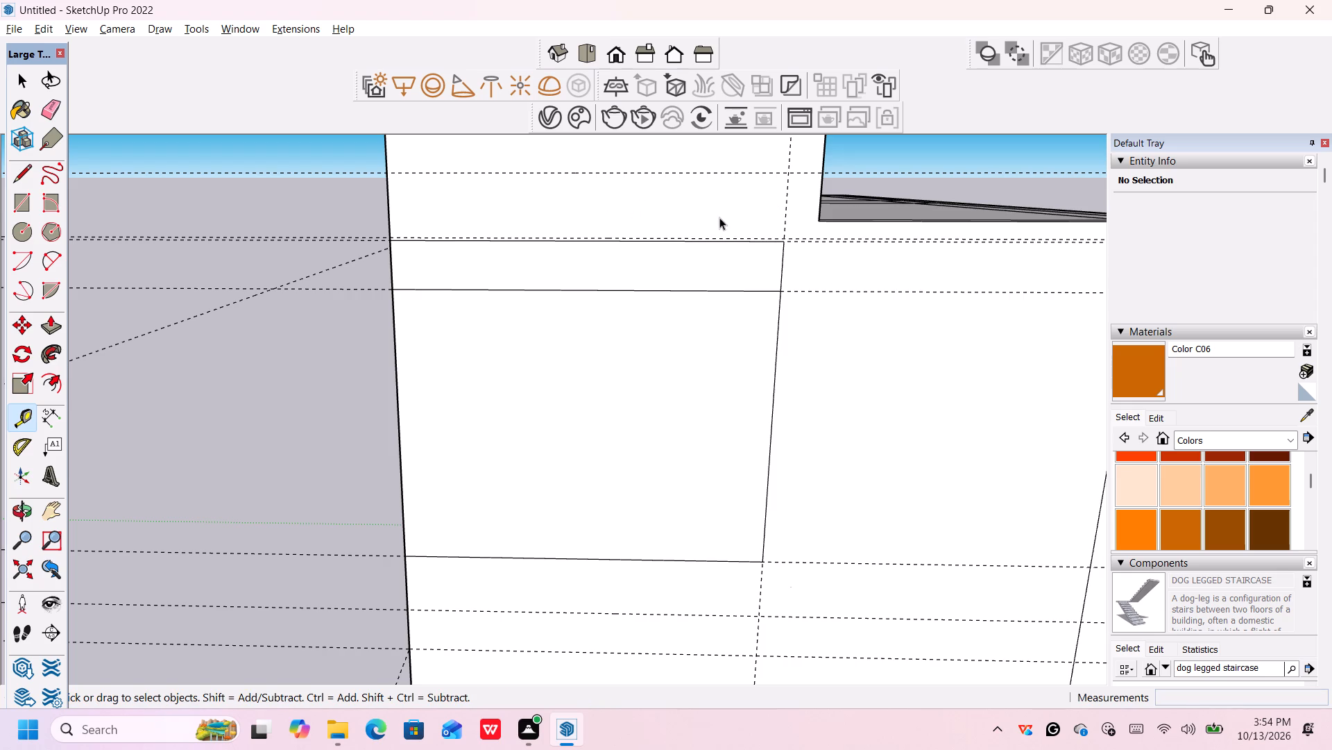
Draw a 1' 11" by 12' rectangle from the front corner edge at the upper guide to the guide 1" above the 1' 6" rectangle.
{"action": "key", "text": "r"}
{"action": "left_click", "coordinate": [386, 174]}
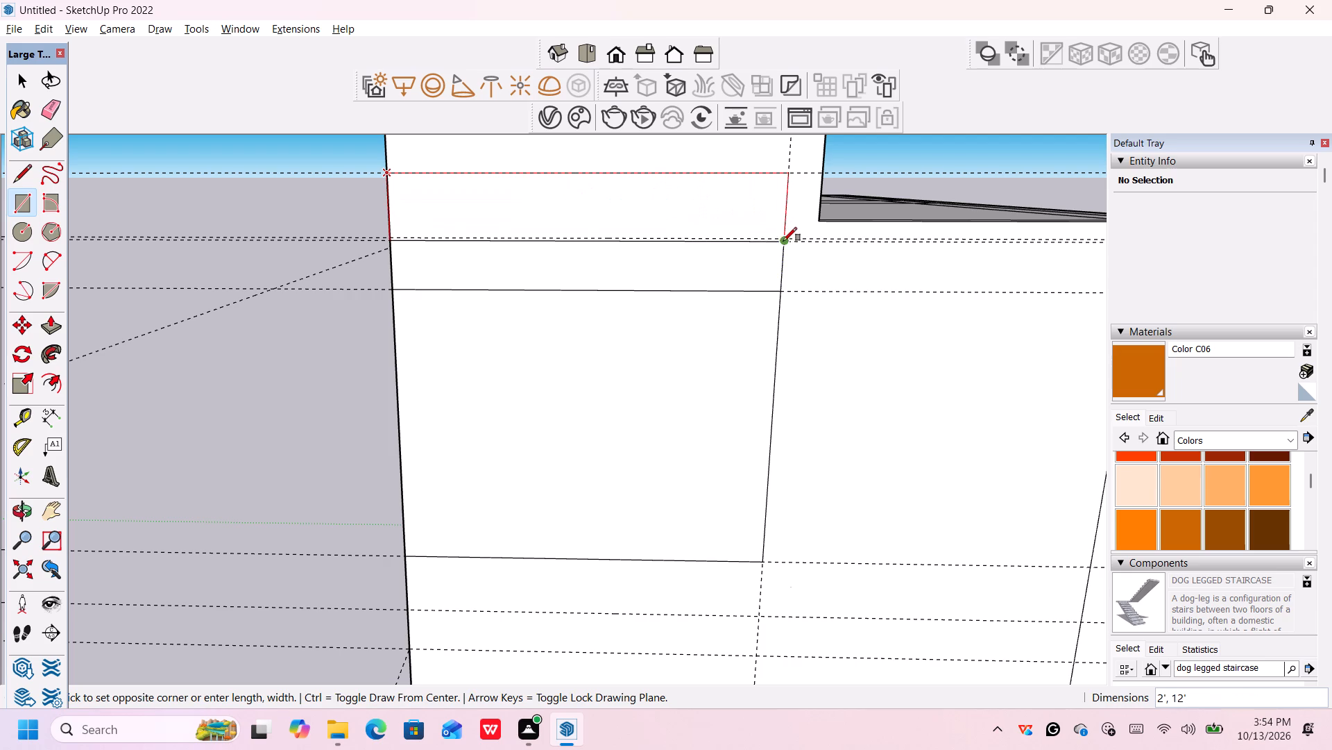
{"action": "scroll", "coordinate": [783, 237], "scroll_direction": "up", "scroll_amount": 5}
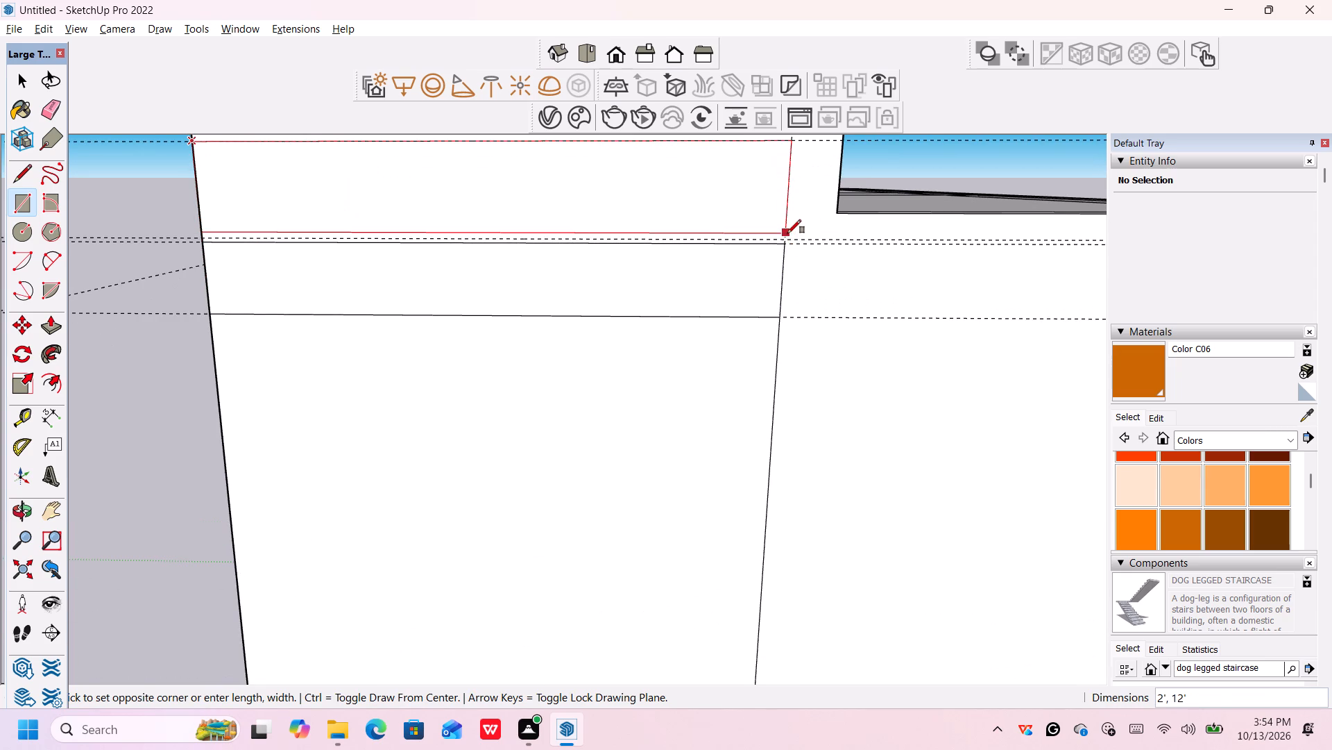
{"action": "scroll", "coordinate": [787, 235], "scroll_direction": "up", "scroll_amount": 7}
{"action": "left_click", "coordinate": [785, 238]}
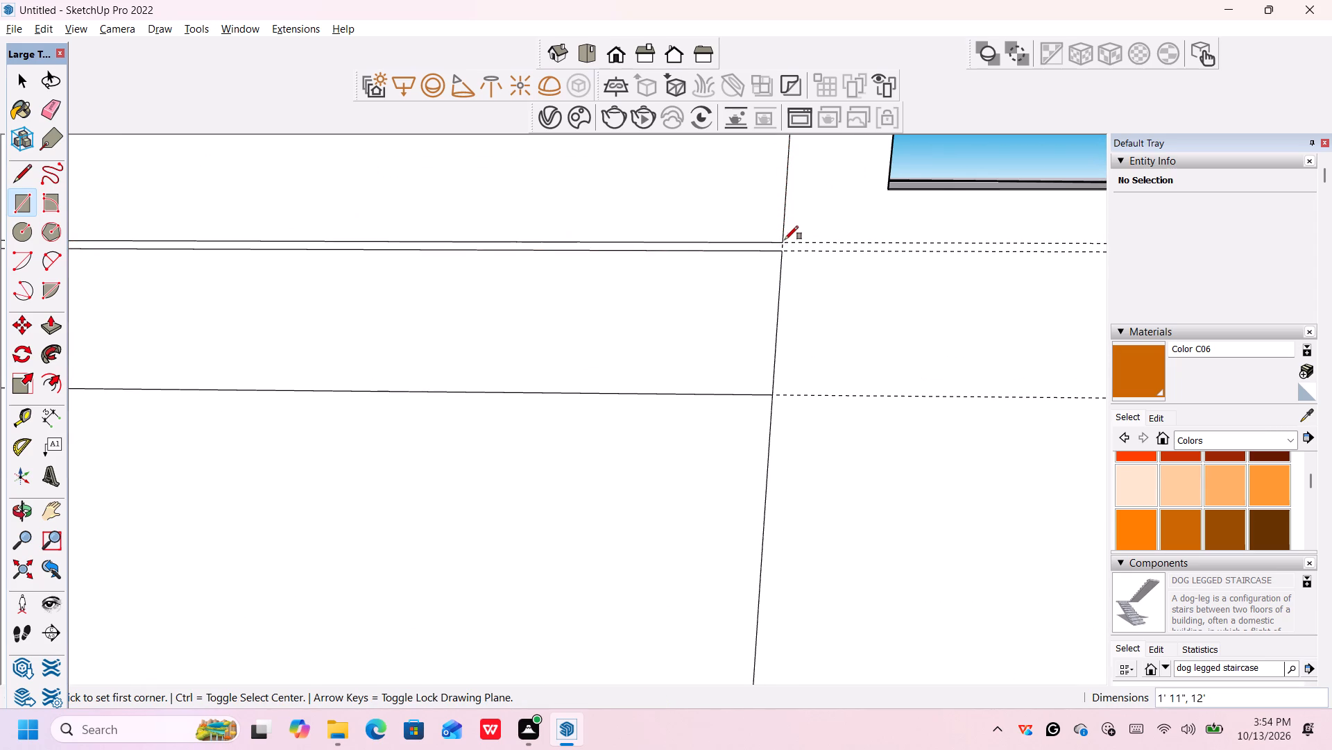
{"action": "scroll", "coordinate": [785, 240], "scroll_direction": "down", "scroll_amount": 20}
{"action": "scroll", "coordinate": [785, 240], "scroll_direction": "down", "scroll_amount": 8}
{"action": "scroll", "coordinate": [785, 240], "scroll_direction": "up", "scroll_amount": 1}
{"action": "scroll", "coordinate": [785, 242], "scroll_direction": "down", "scroll_amount": 11}
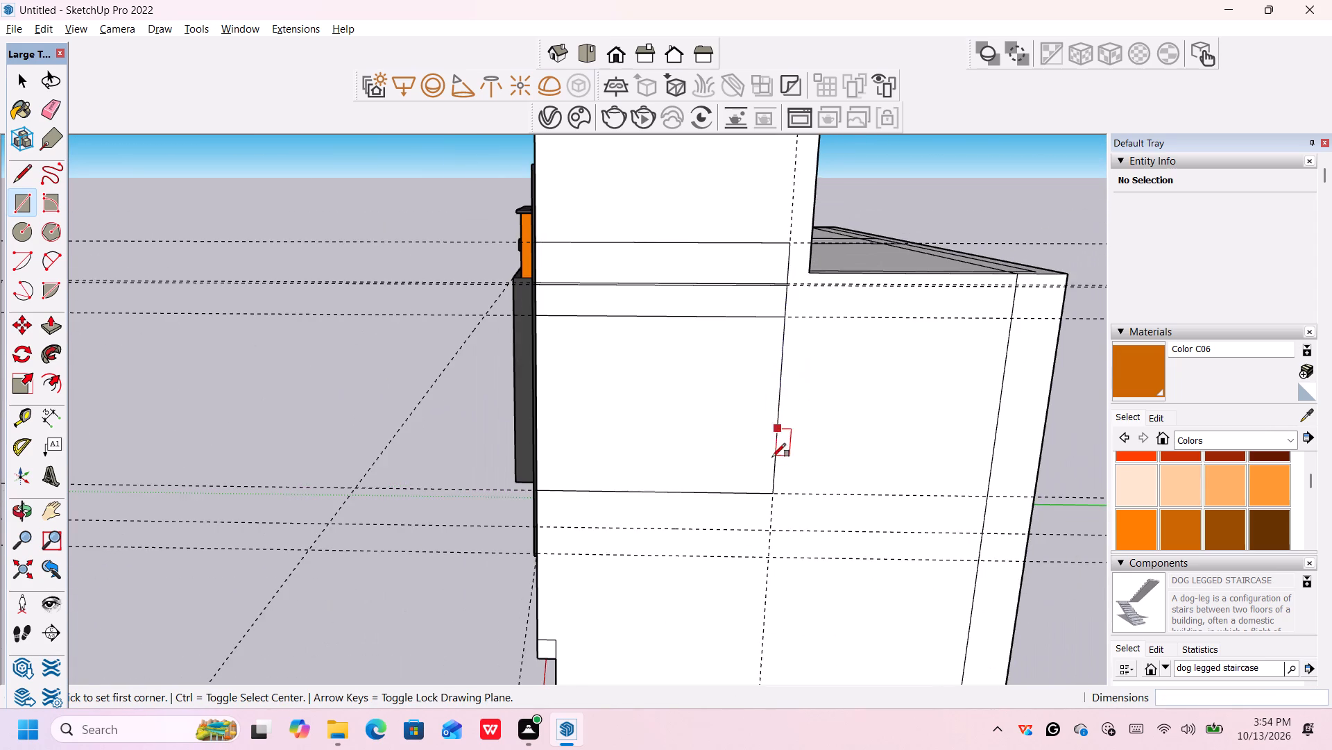
{"action": "middle_click_drag", "start_coordinate": [778, 491], "coordinate": [774, 383]}
{"action": "scroll", "coordinate": [776, 398], "scroll_direction": "down", "scroll_amount": 1}
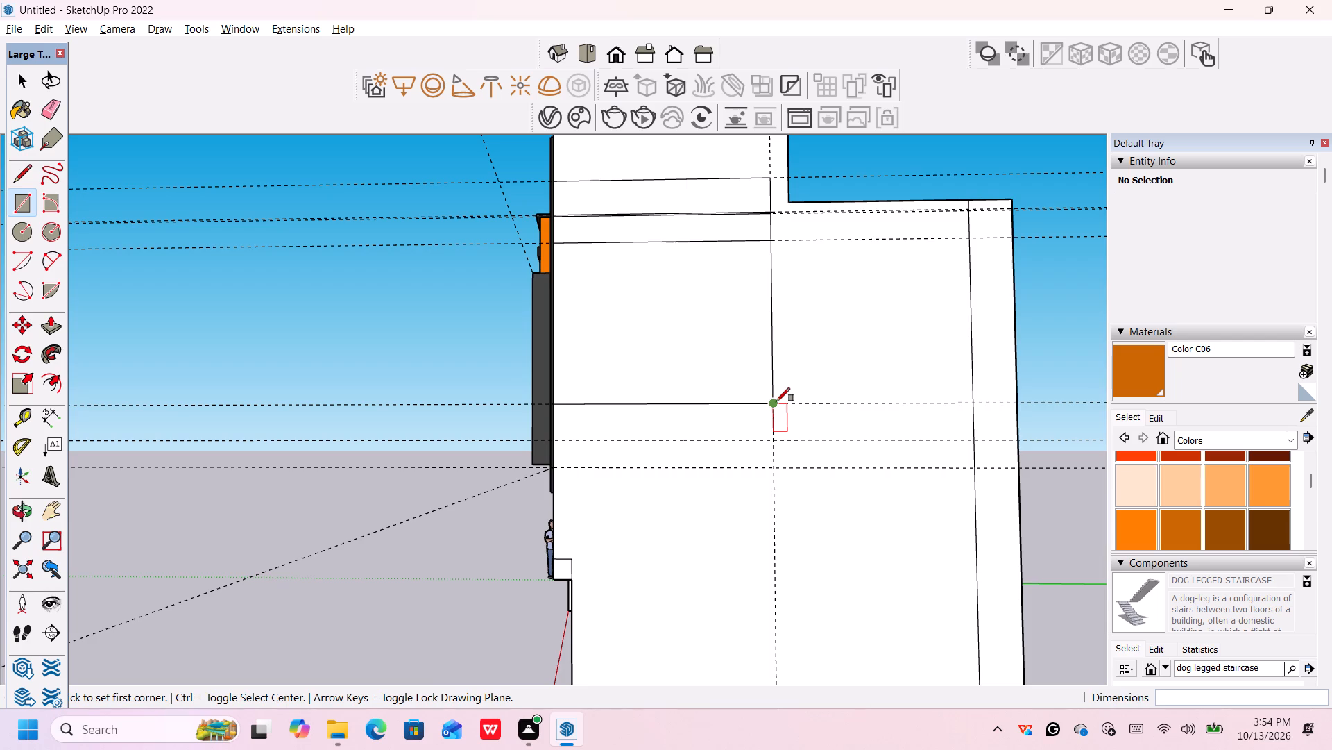
{"action": "key", "text": "space"}
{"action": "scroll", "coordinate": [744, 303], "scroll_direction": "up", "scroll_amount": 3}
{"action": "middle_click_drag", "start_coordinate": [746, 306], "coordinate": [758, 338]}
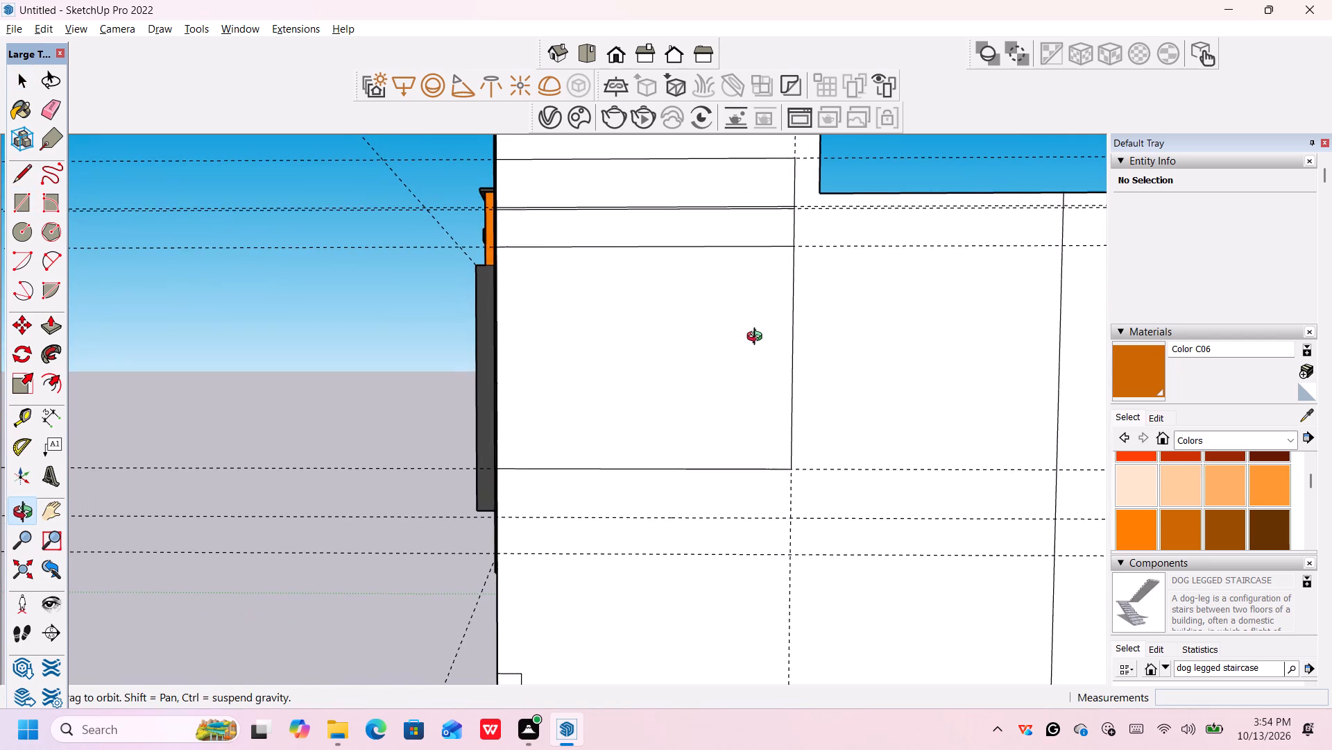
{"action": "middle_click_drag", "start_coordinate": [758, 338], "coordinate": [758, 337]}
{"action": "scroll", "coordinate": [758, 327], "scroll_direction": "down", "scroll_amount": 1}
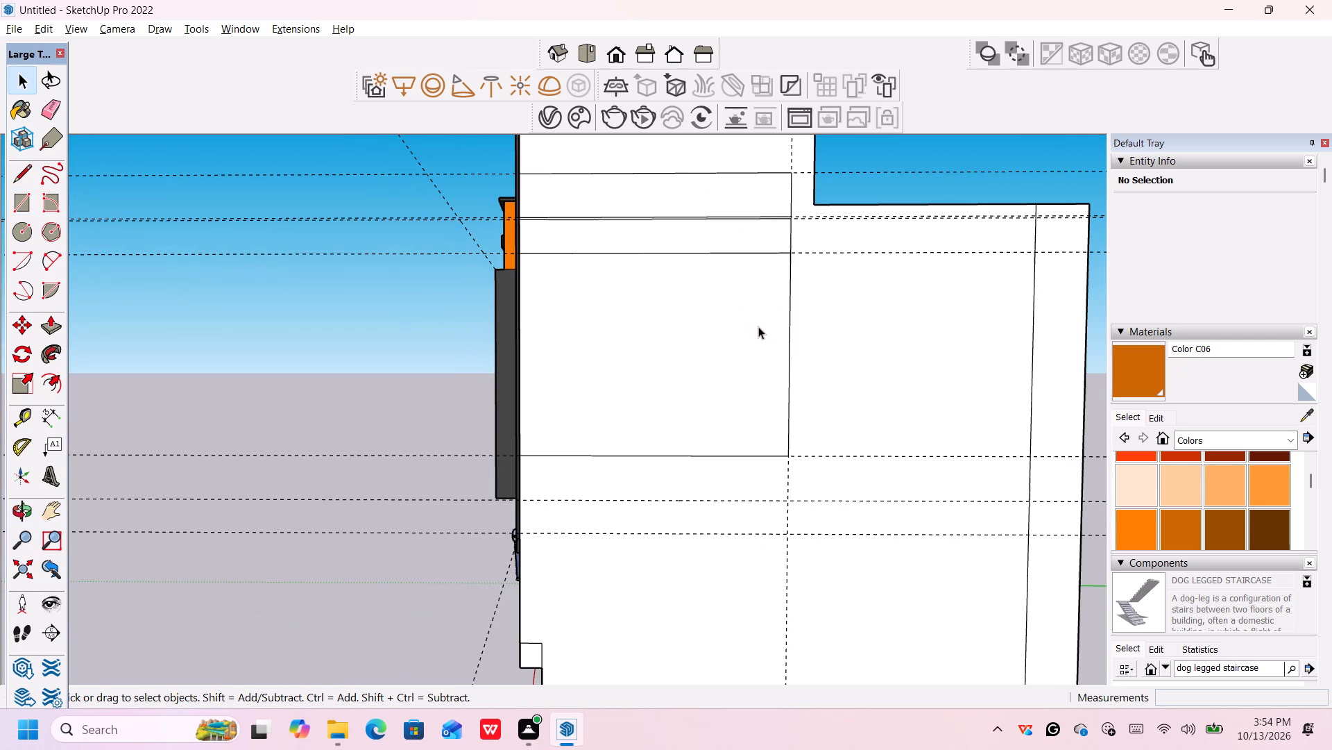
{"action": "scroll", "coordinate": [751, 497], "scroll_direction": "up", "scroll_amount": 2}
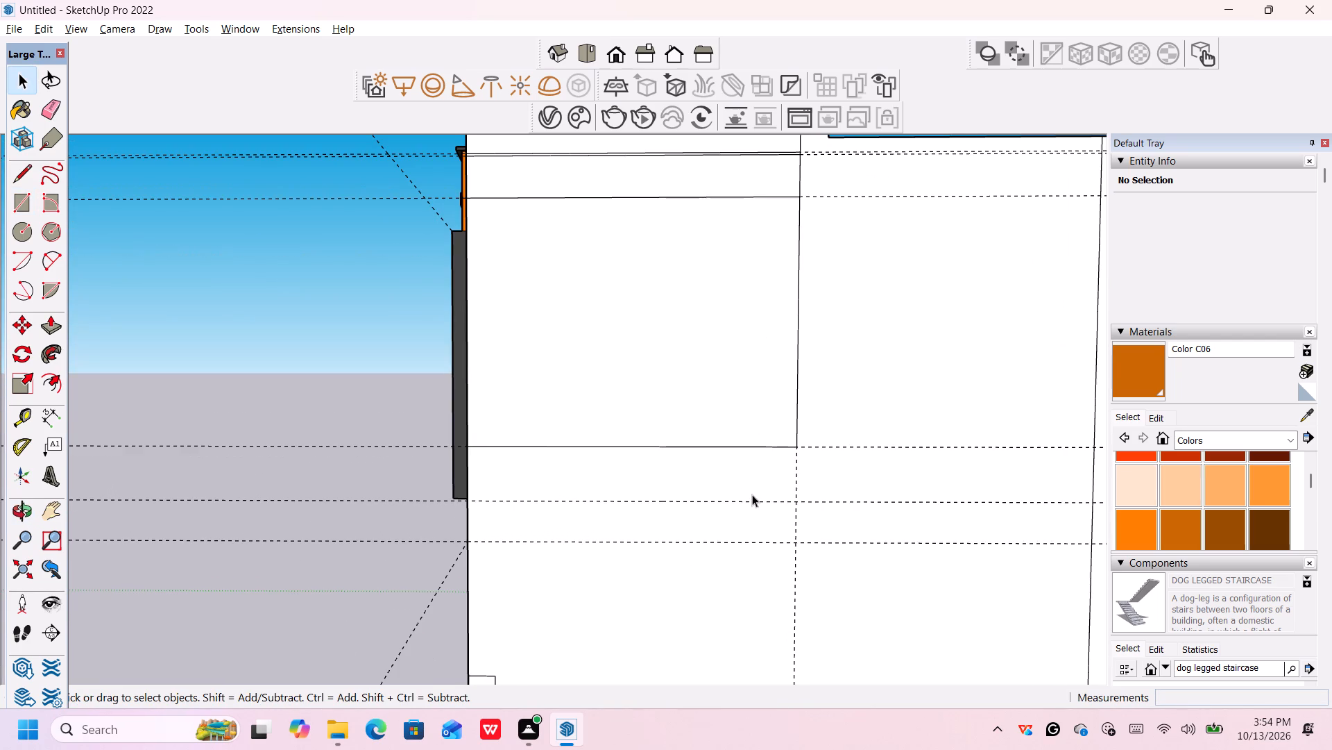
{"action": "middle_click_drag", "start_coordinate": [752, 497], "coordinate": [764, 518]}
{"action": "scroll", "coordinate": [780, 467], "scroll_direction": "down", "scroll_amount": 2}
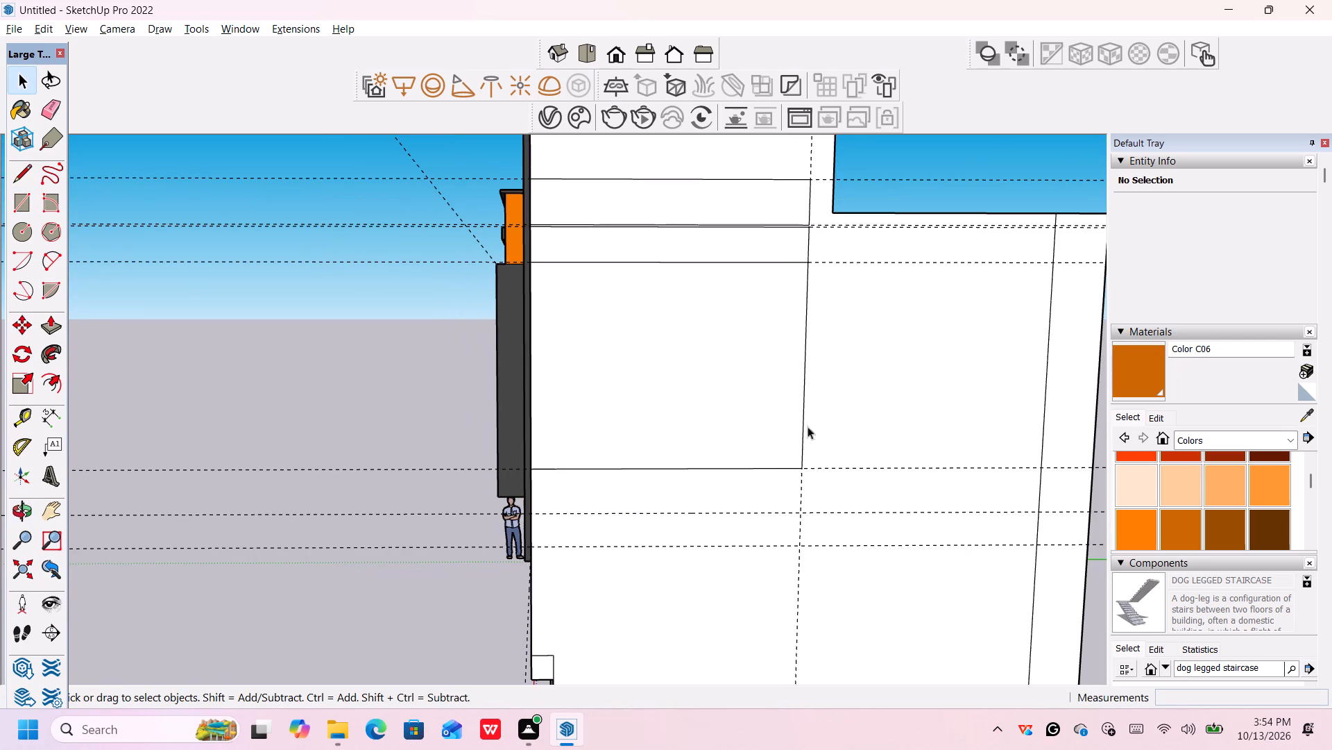
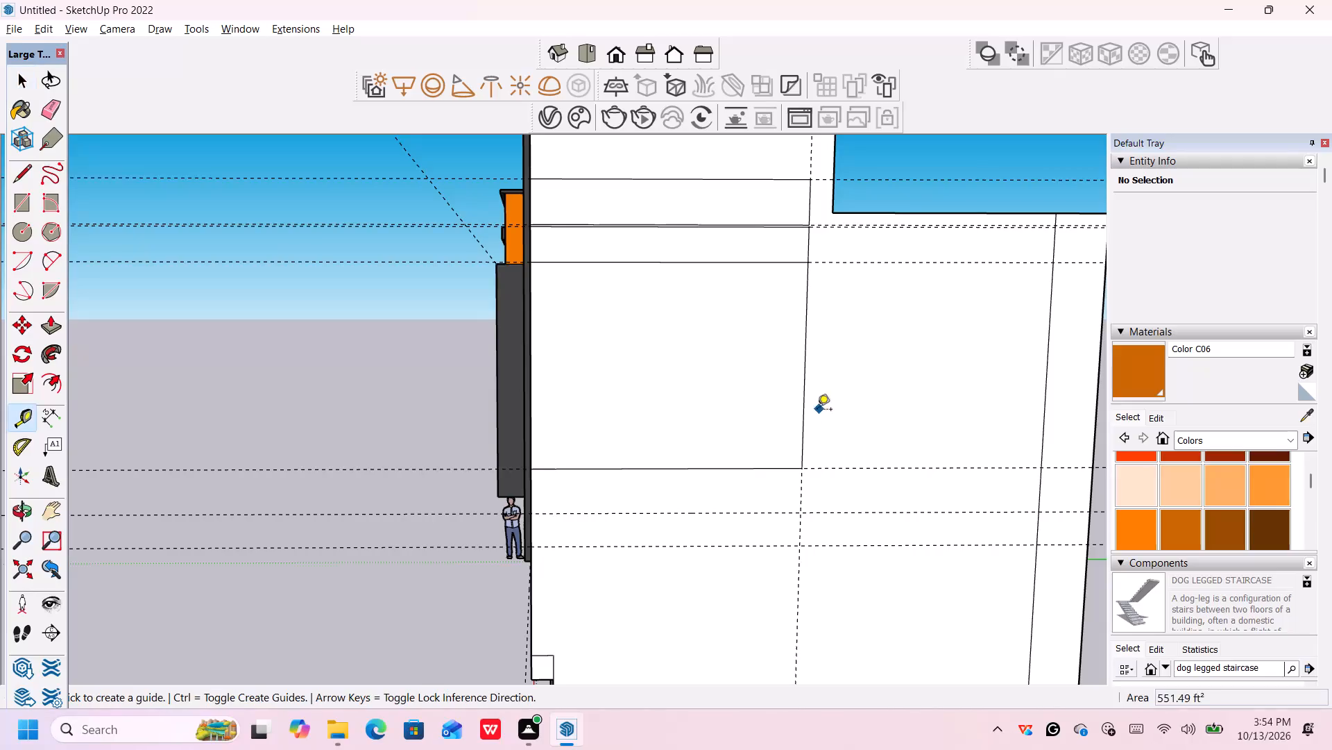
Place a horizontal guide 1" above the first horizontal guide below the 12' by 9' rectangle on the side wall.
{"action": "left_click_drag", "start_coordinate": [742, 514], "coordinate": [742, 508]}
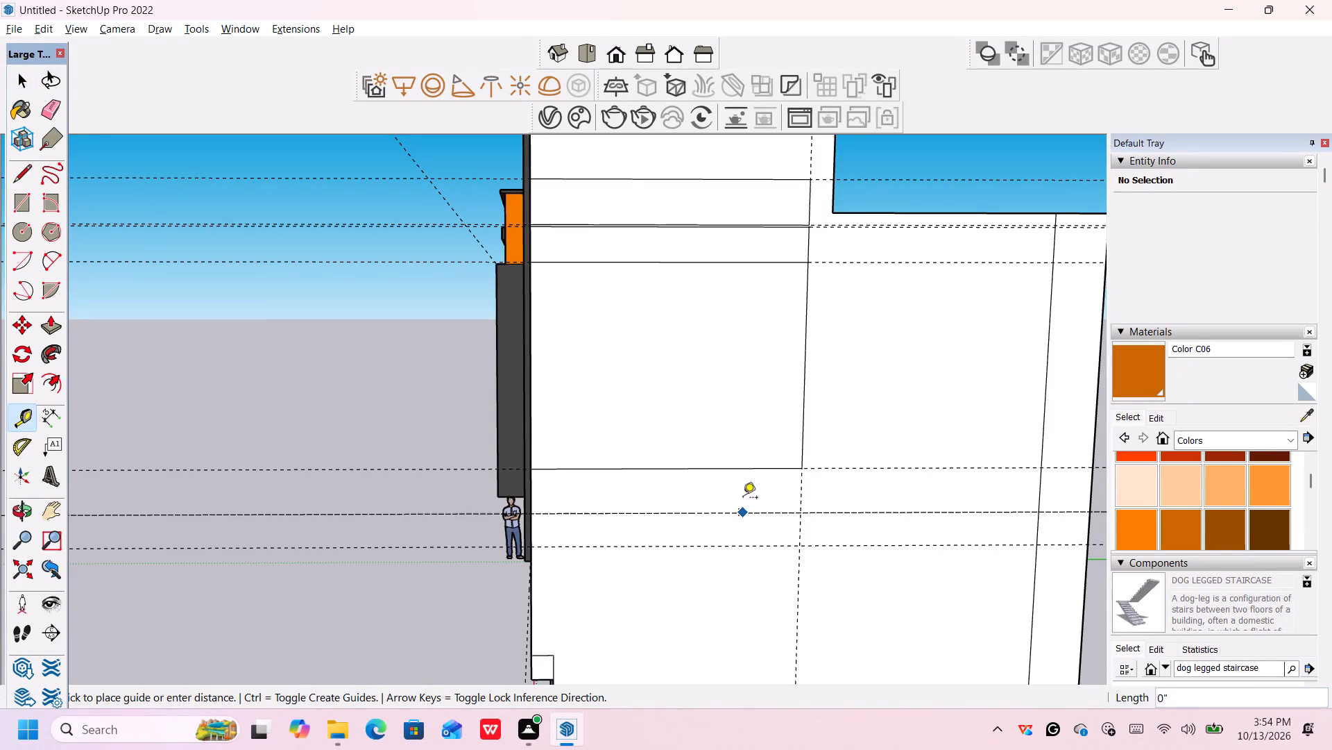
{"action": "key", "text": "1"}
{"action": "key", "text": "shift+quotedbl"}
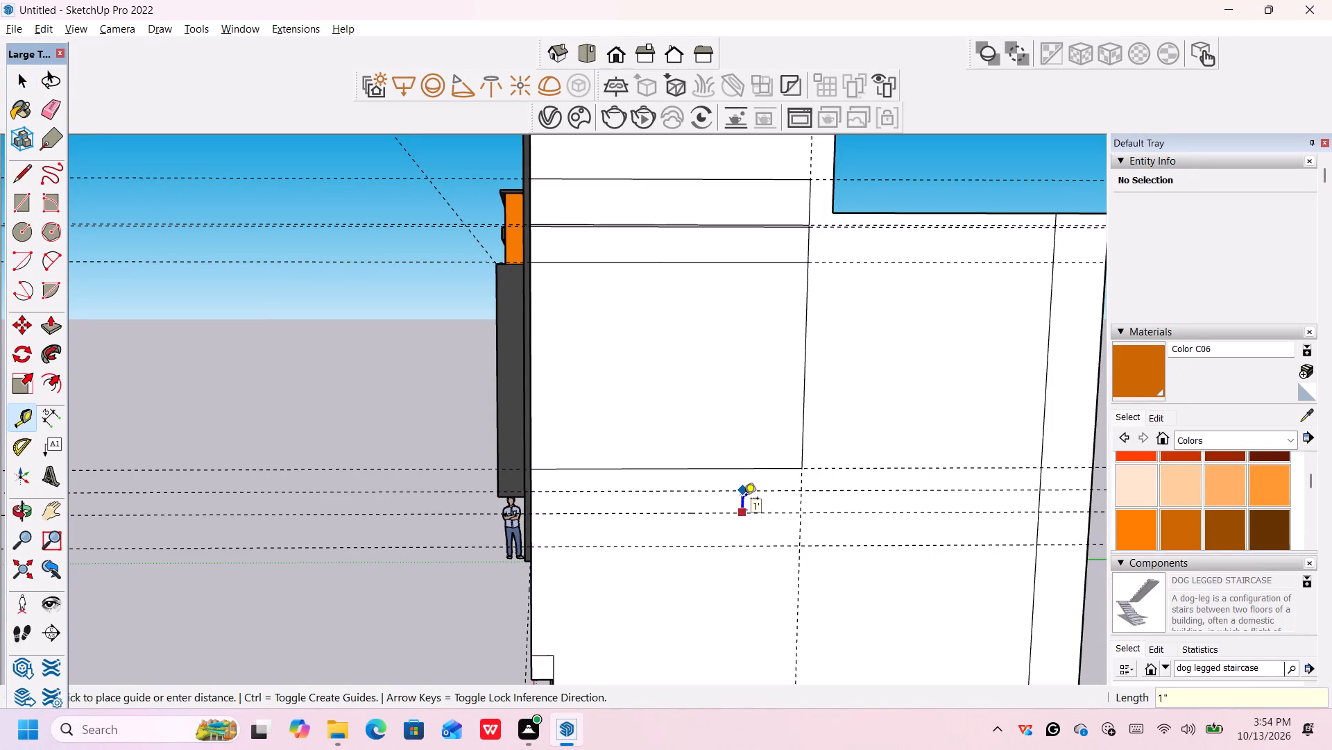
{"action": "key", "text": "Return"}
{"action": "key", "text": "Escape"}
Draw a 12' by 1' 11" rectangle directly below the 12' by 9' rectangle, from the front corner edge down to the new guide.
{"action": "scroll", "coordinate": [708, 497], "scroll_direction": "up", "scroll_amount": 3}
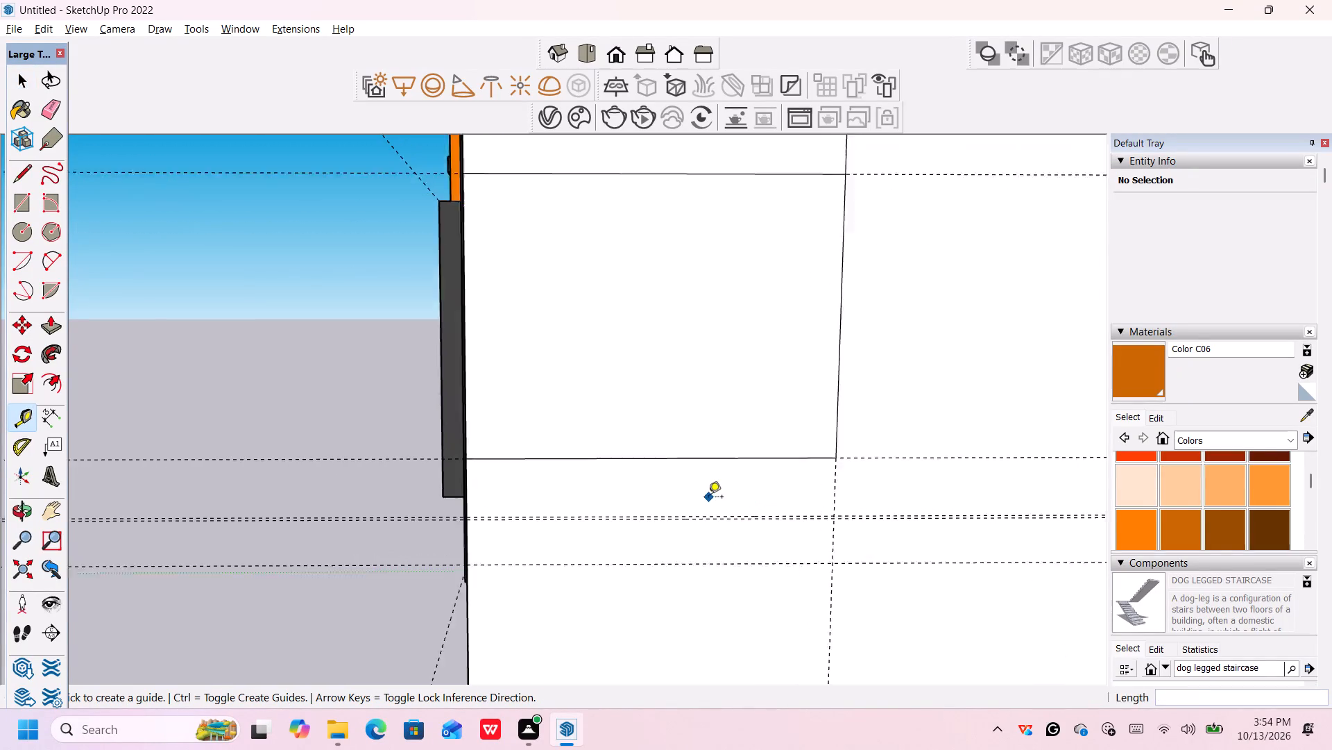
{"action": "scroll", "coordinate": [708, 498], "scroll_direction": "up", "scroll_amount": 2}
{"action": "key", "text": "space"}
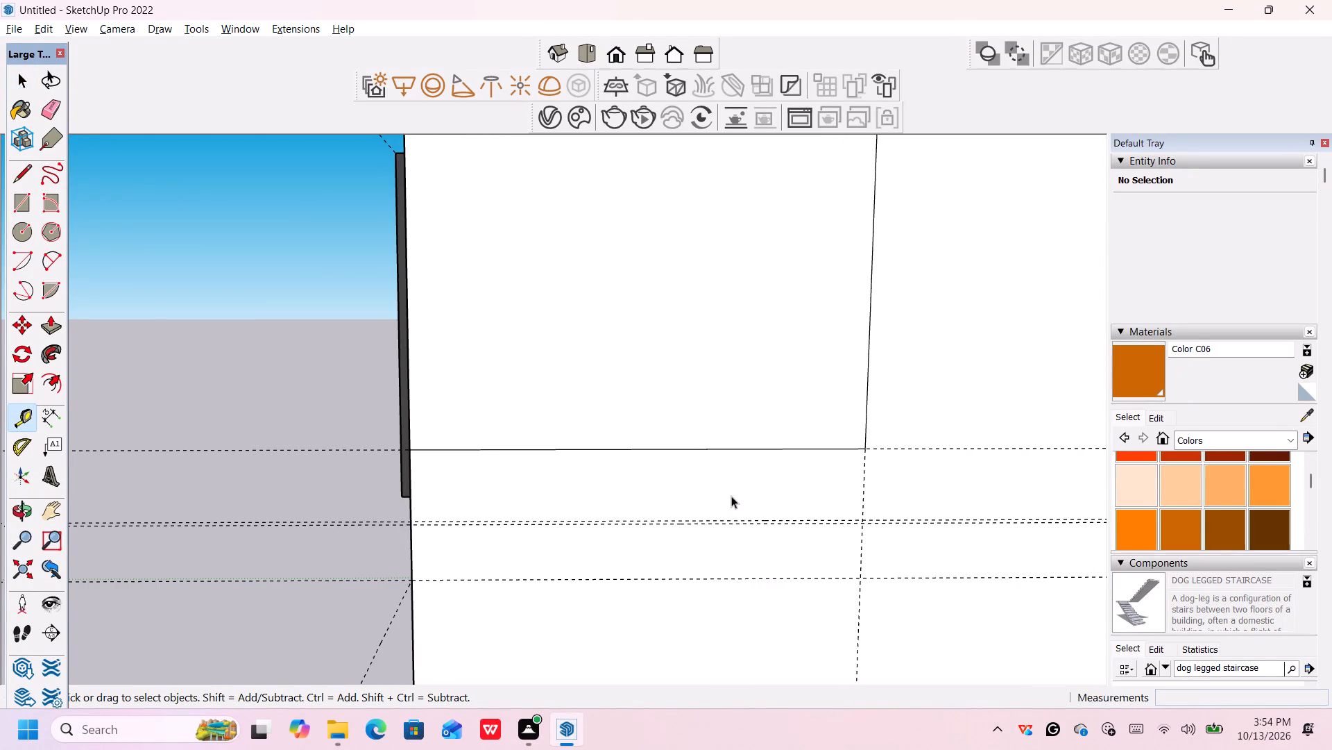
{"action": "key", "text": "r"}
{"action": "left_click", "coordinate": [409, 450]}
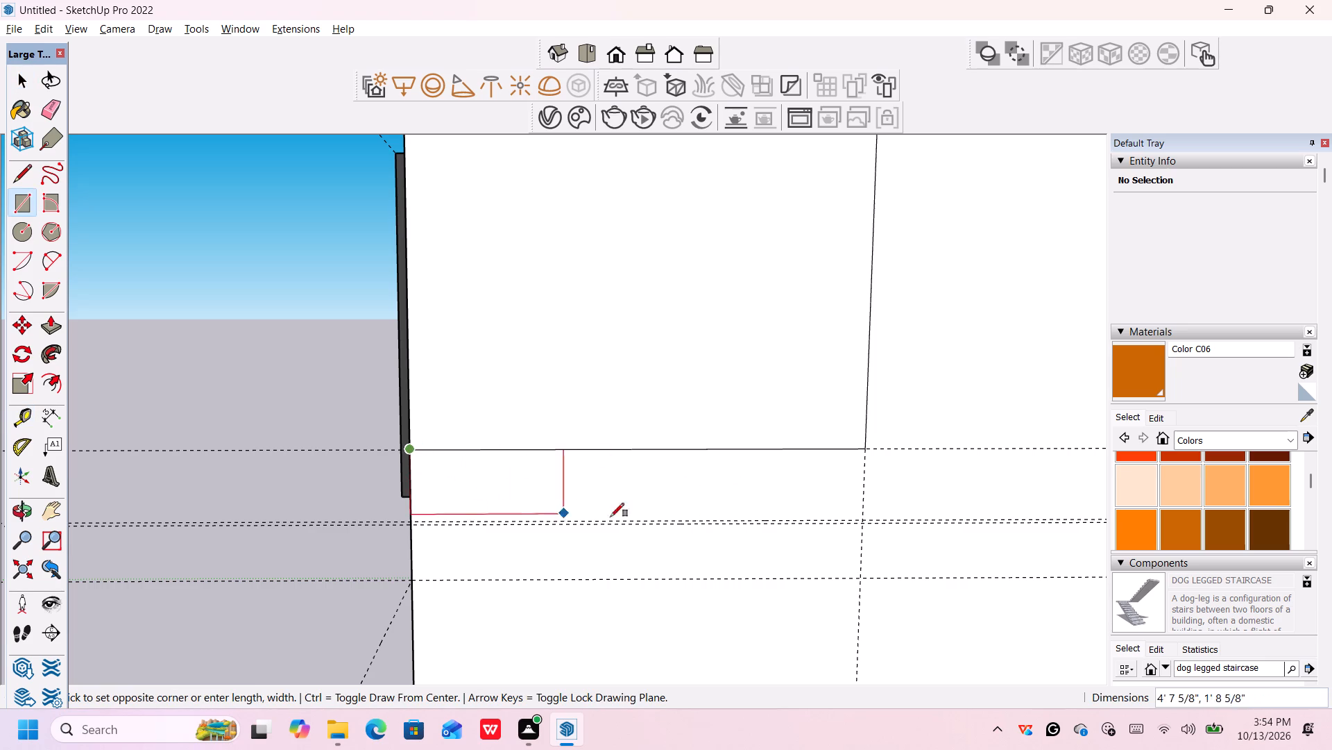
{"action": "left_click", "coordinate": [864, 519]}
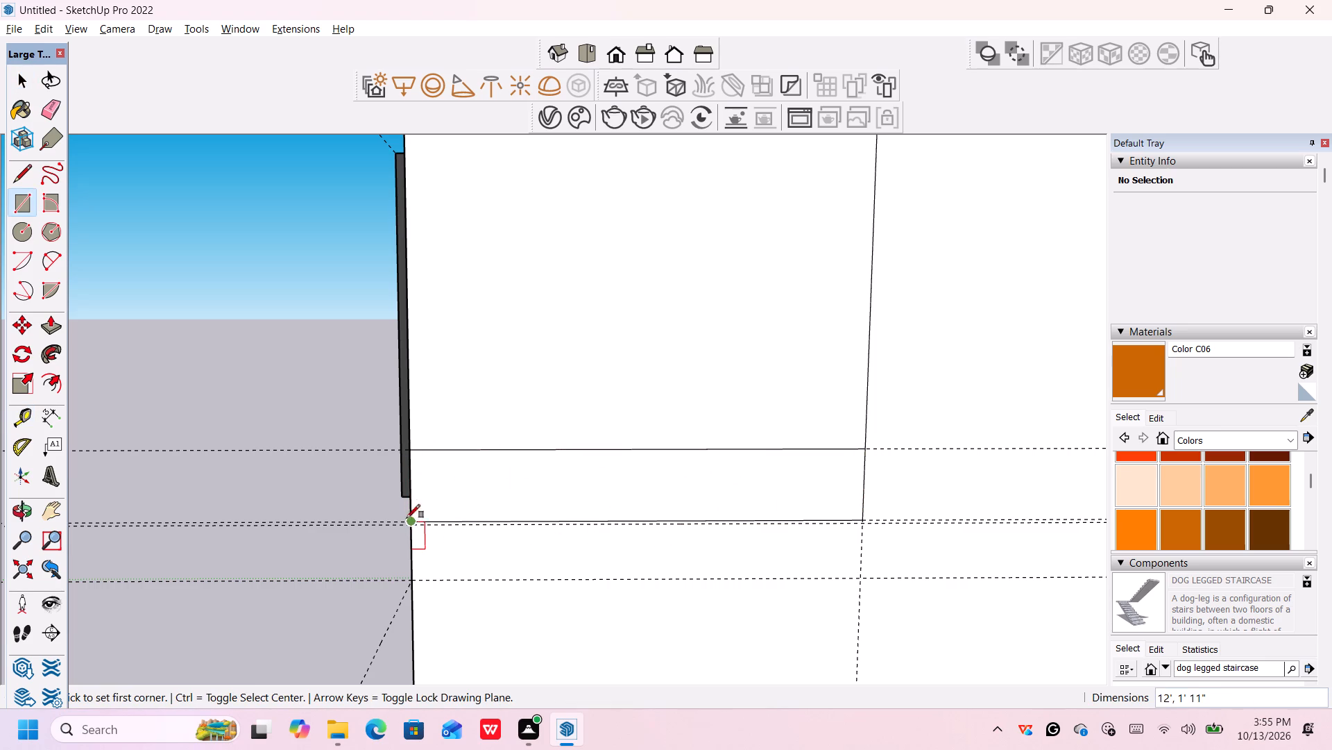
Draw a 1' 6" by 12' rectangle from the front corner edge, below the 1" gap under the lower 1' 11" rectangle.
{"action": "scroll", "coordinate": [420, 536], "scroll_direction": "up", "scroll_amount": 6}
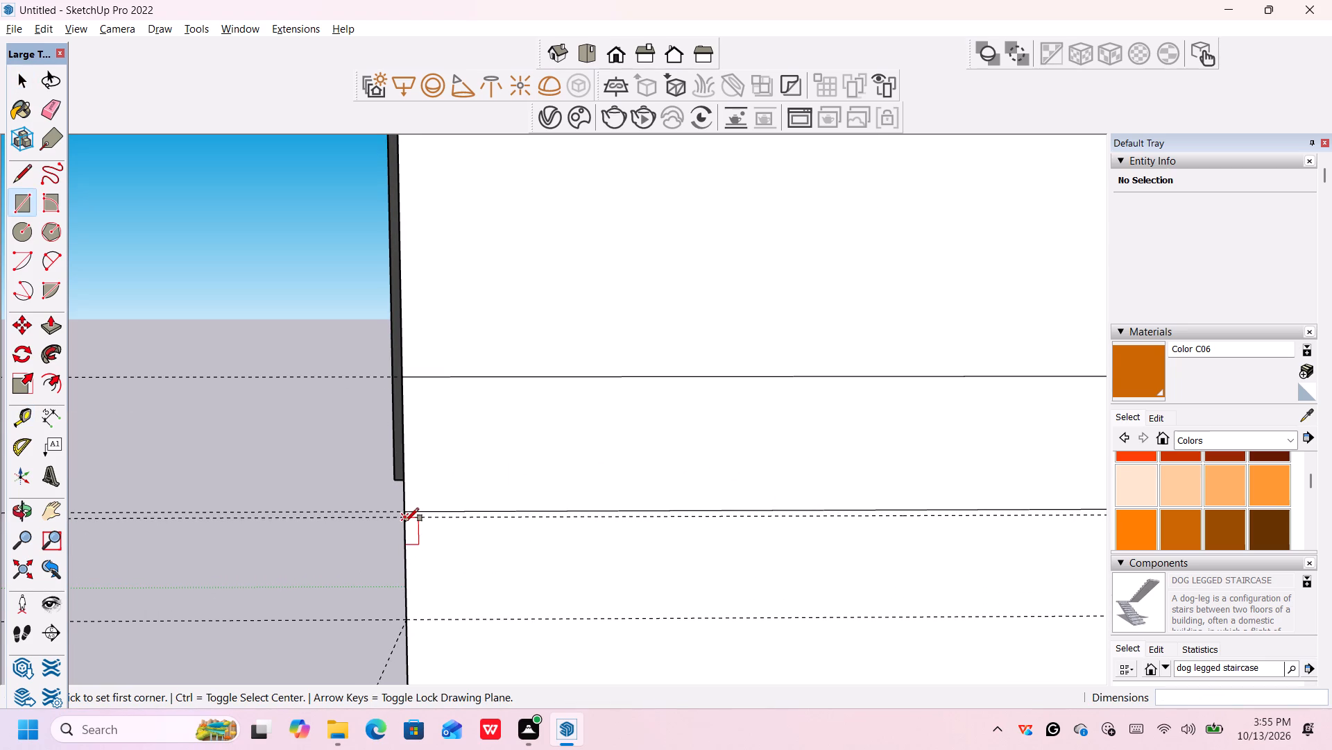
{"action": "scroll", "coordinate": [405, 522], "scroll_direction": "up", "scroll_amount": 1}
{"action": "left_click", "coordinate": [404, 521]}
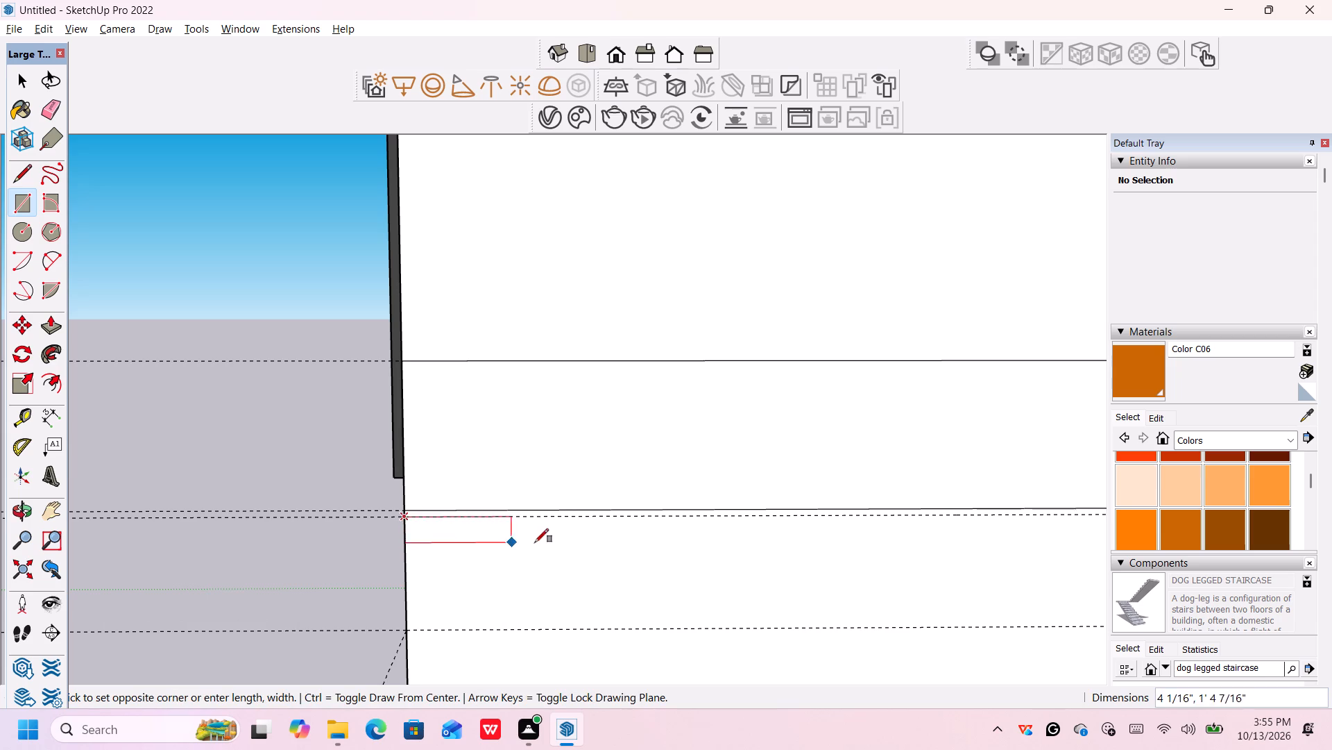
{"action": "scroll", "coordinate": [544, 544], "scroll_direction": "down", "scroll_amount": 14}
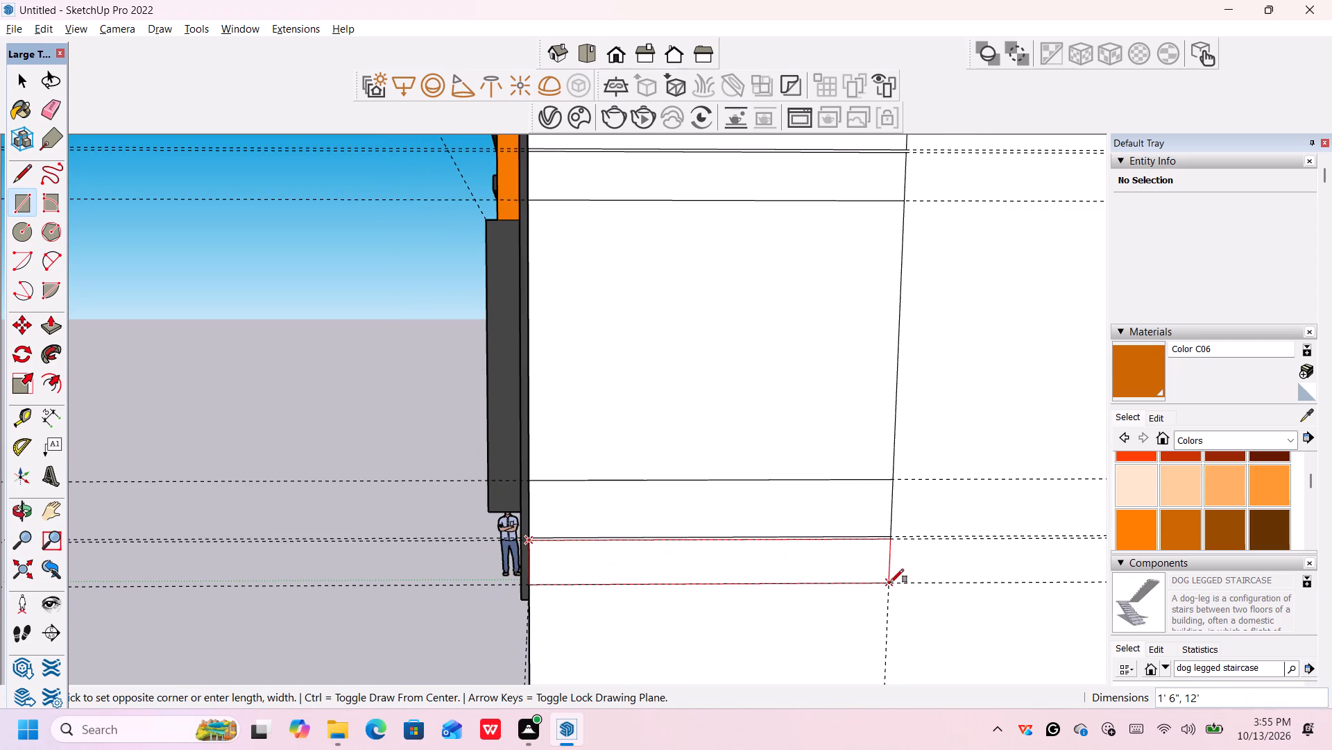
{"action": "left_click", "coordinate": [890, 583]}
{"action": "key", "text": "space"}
Examine the layout of the stacked rectangles and guides on the stair tower's side wall from different distances.
{"action": "scroll", "coordinate": [898, 557], "scroll_direction": "down", "scroll_amount": 8}
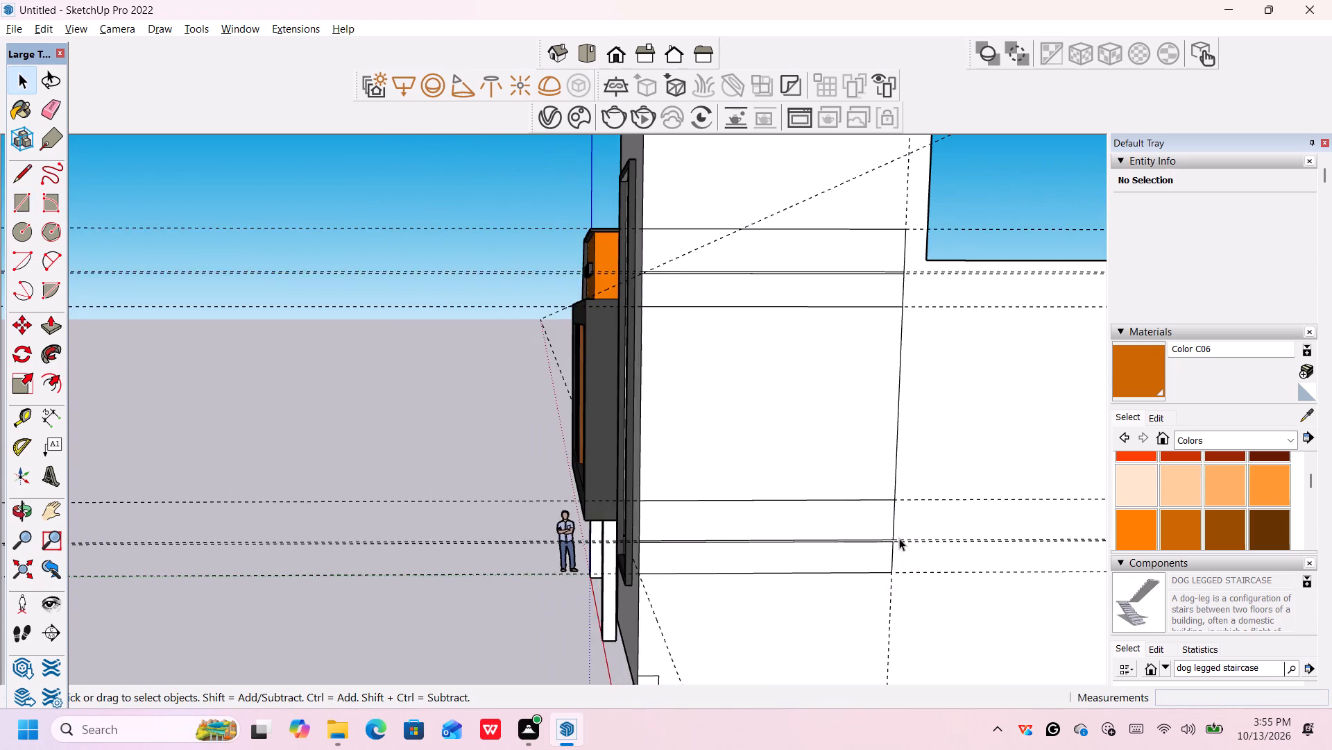
{"action": "scroll", "coordinate": [899, 538], "scroll_direction": "down", "scroll_amount": 2}
{"action": "middle_click_drag", "start_coordinate": [903, 517], "coordinate": [855, 517]}
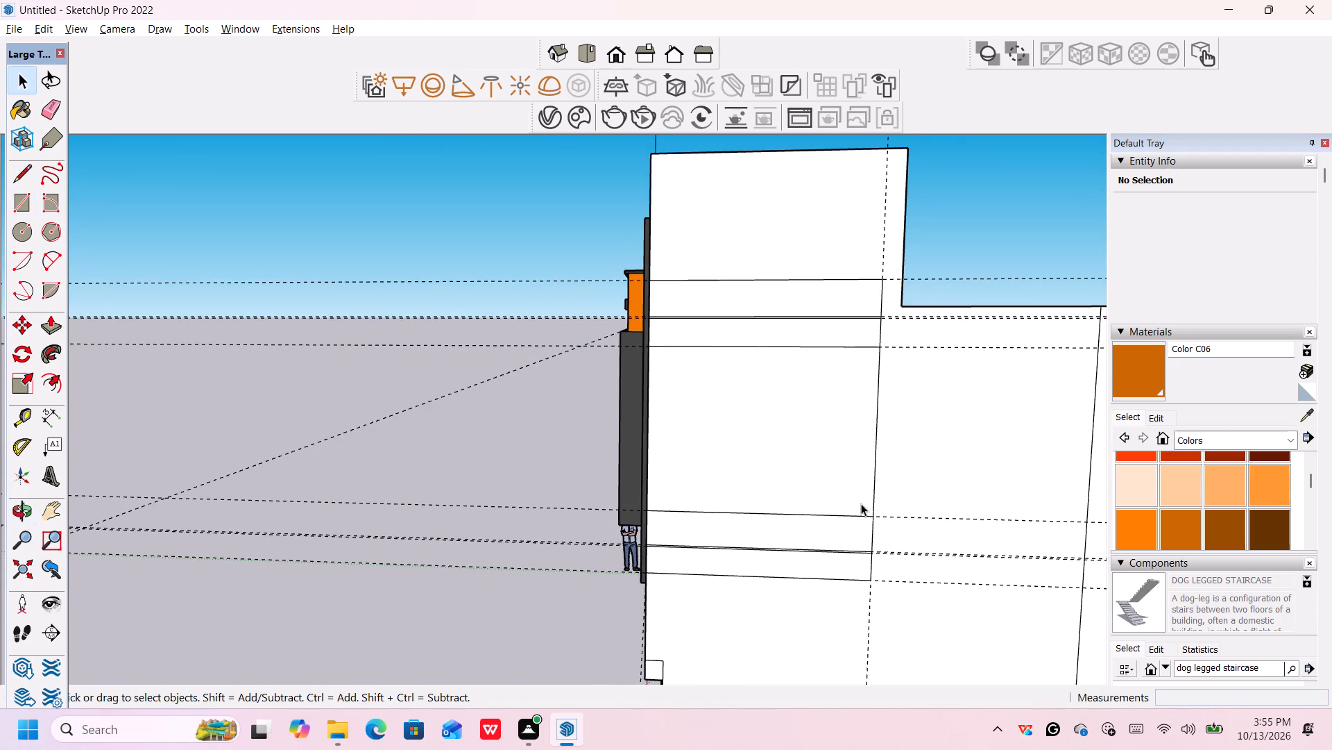
{"action": "scroll", "coordinate": [862, 503], "scroll_direction": "down", "scroll_amount": 3}
{"action": "scroll", "coordinate": [862, 503], "scroll_direction": "up", "scroll_amount": 3}
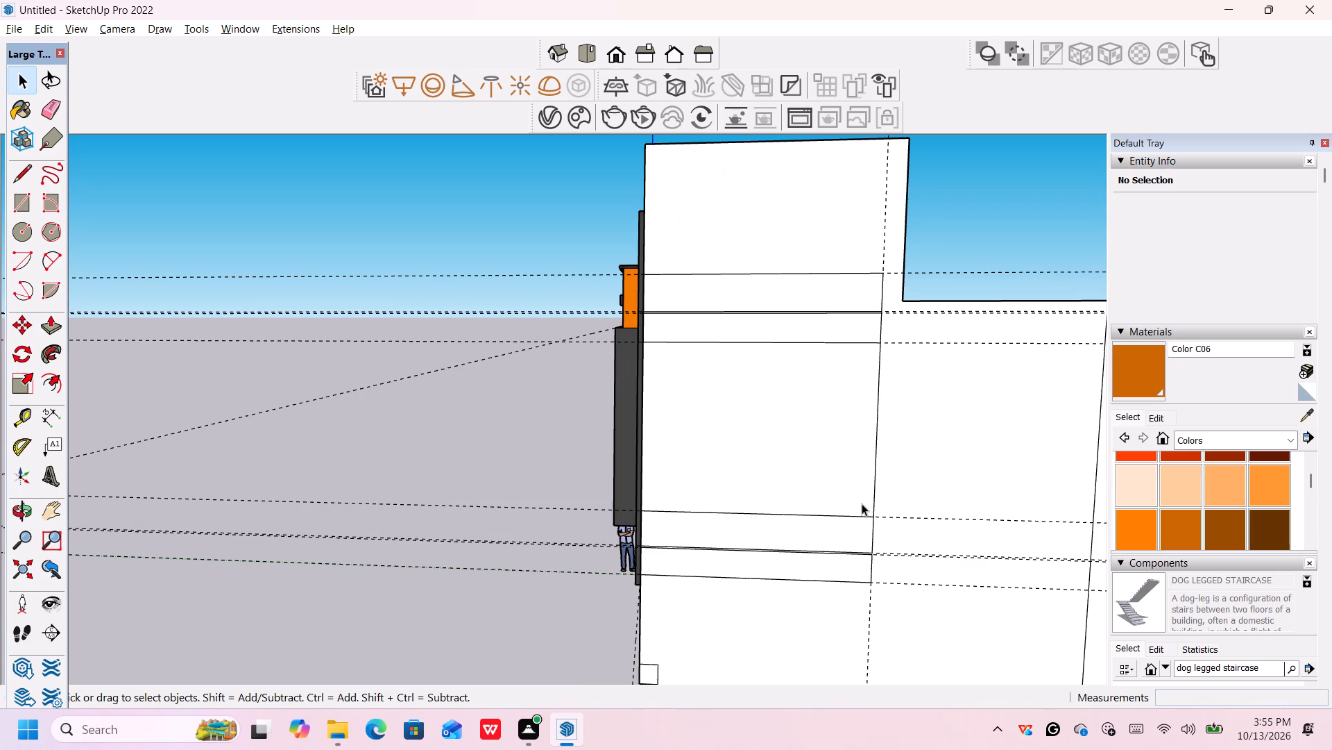
{"action": "scroll", "coordinate": [881, 472], "scroll_direction": "down", "scroll_amount": 2}
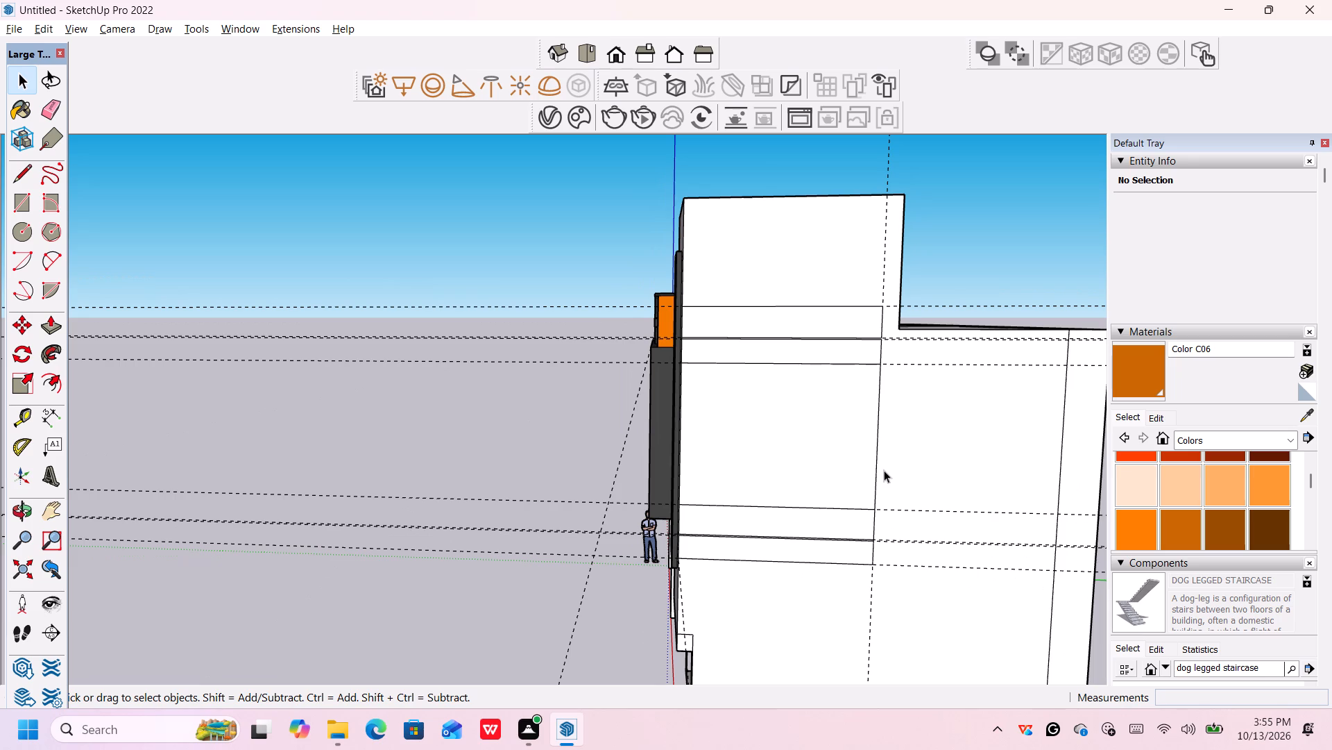
{"action": "scroll", "coordinate": [884, 470], "scroll_direction": "down", "scroll_amount": 4}
{"action": "scroll", "coordinate": [885, 470], "scroll_direction": "up", "scroll_amount": 6}
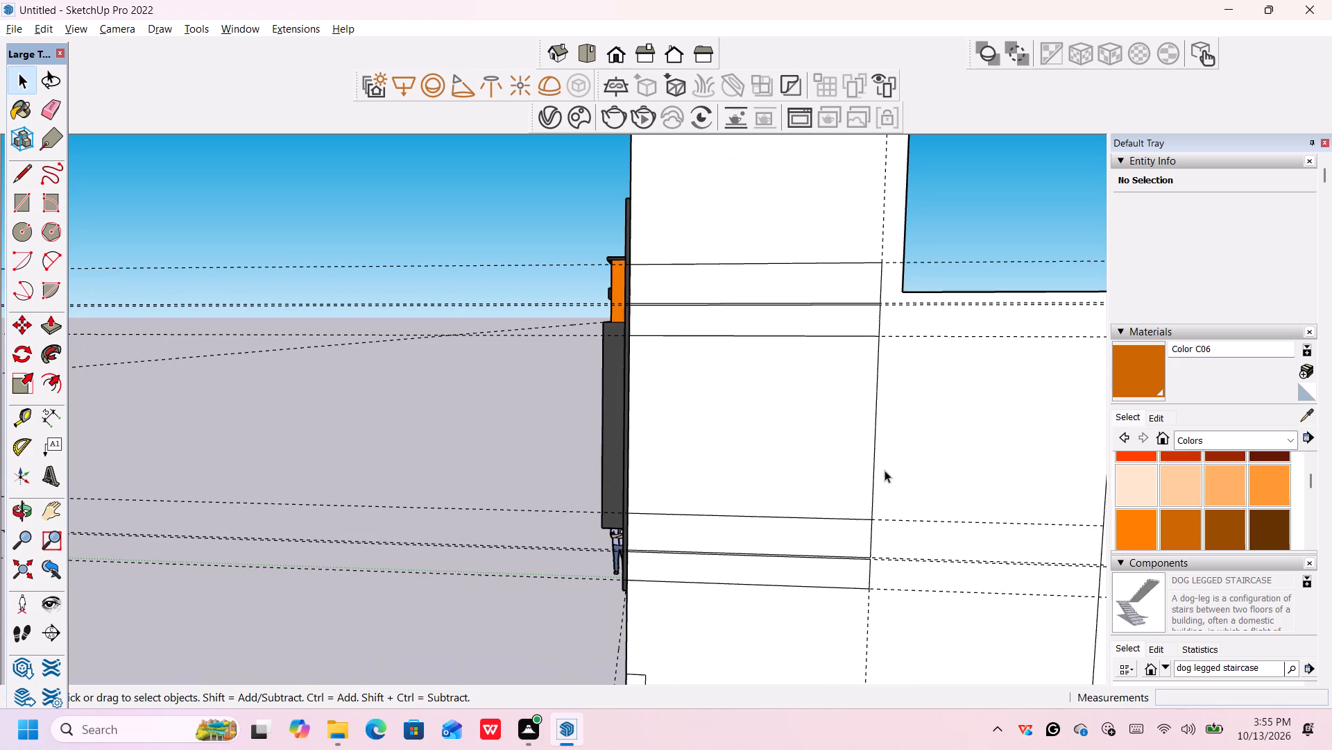
{"action": "scroll", "coordinate": [885, 470], "scroll_direction": "up", "scroll_amount": 1}
{"action": "scroll", "coordinate": [885, 470], "scroll_direction": "down", "scroll_amount": 5}
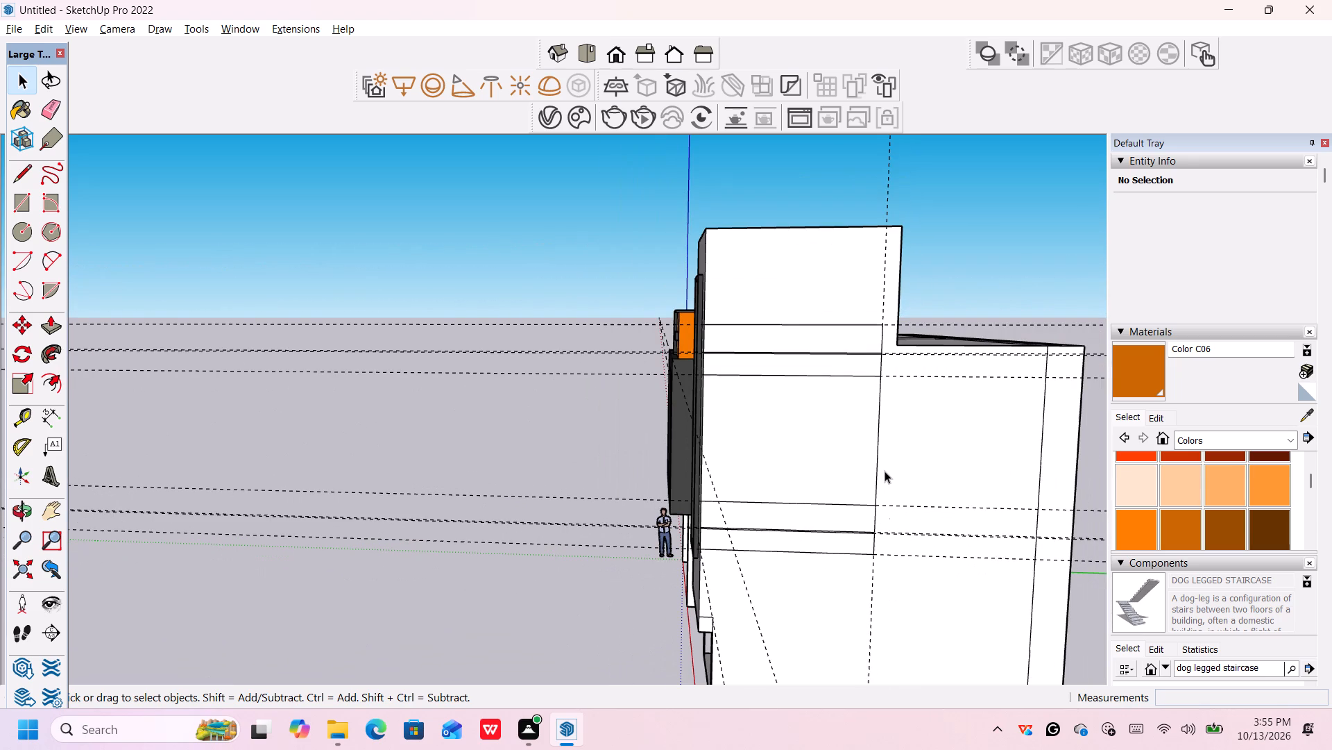
Undo all the stacked 12' wide rectangles on the side wall, including the 12' by 9' one, and their 1" gap guides.
{"action": "key", "text": "ctrl+z"}
{"action": "key", "text": "ctrl+z"}
{"action": "key", "text": "ctrl+z"}
{"action": "key", "text": "ctrl+z"}
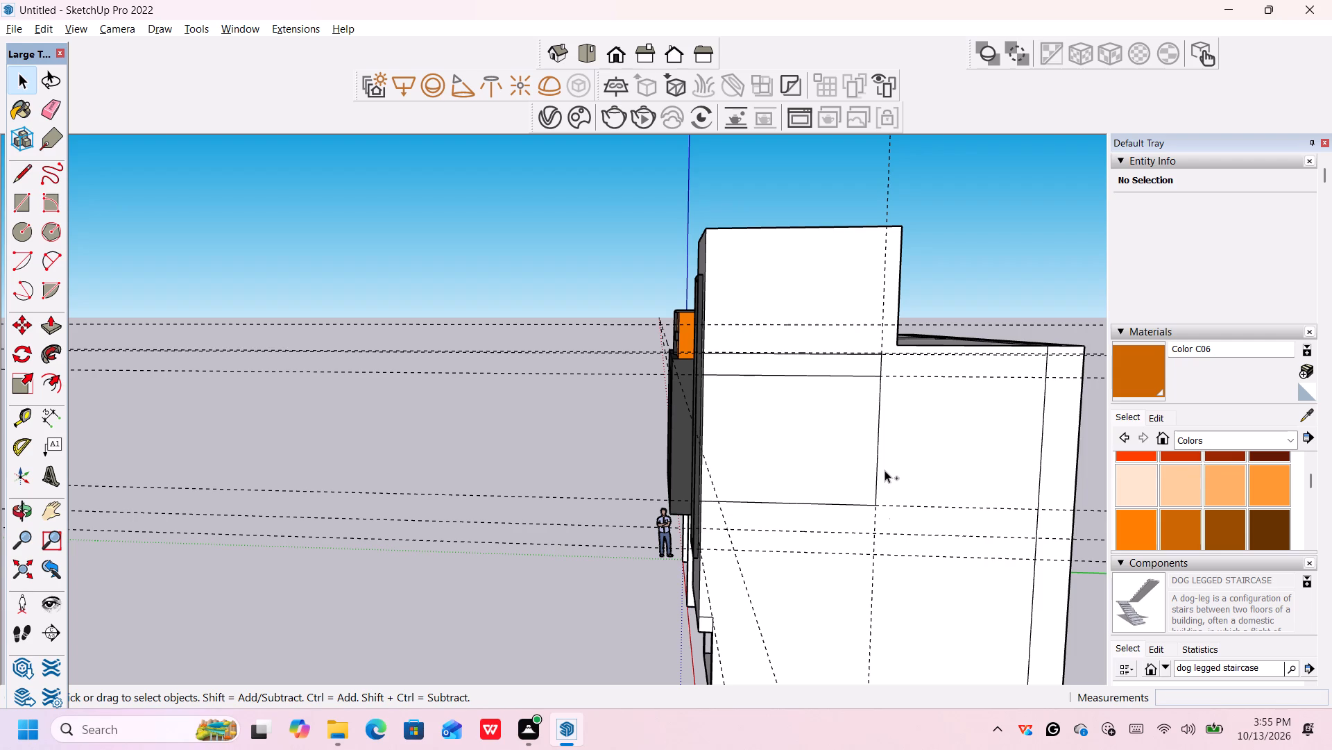
{"action": "key", "text": "ctrl+z"}
{"action": "key", "text": "ctrl+z"}
{"action": "key", "text": "ctrl+z"}
{"action": "key", "text": "ctrl+z"}
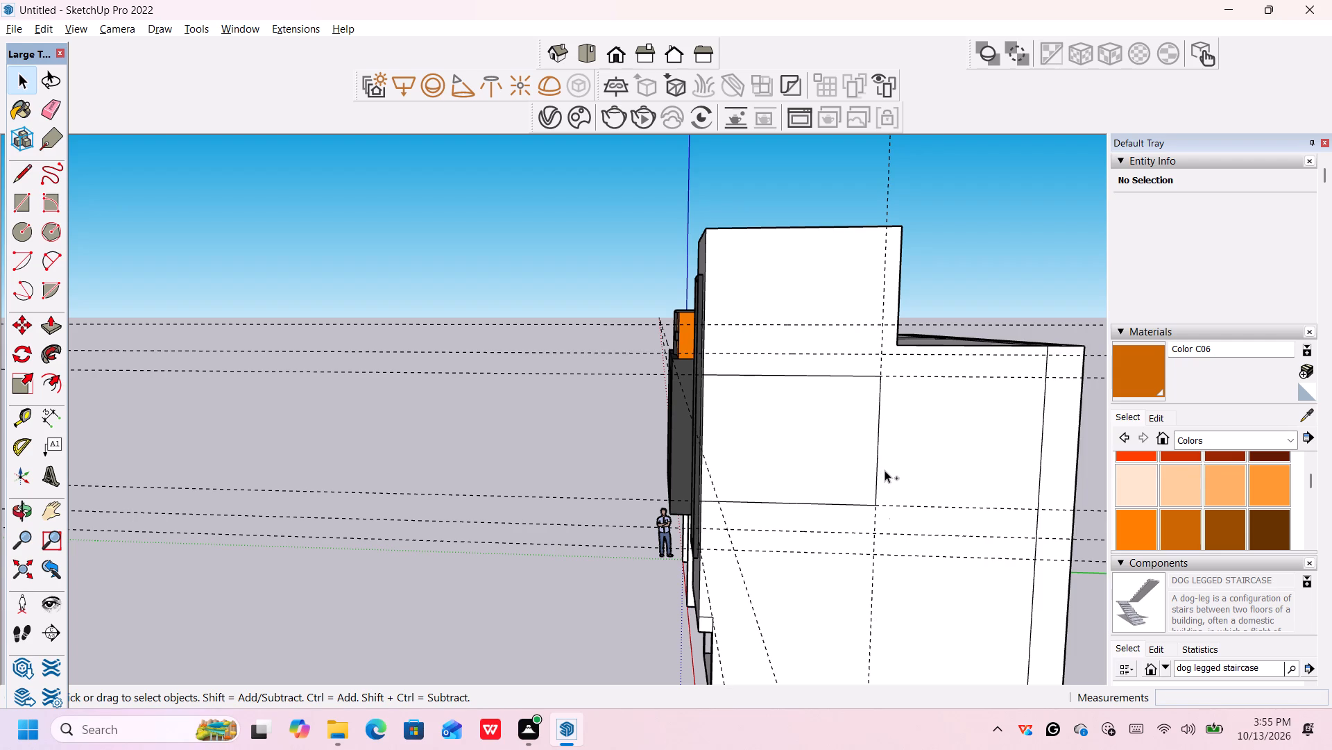
{"action": "key", "text": "ctrl+z"}
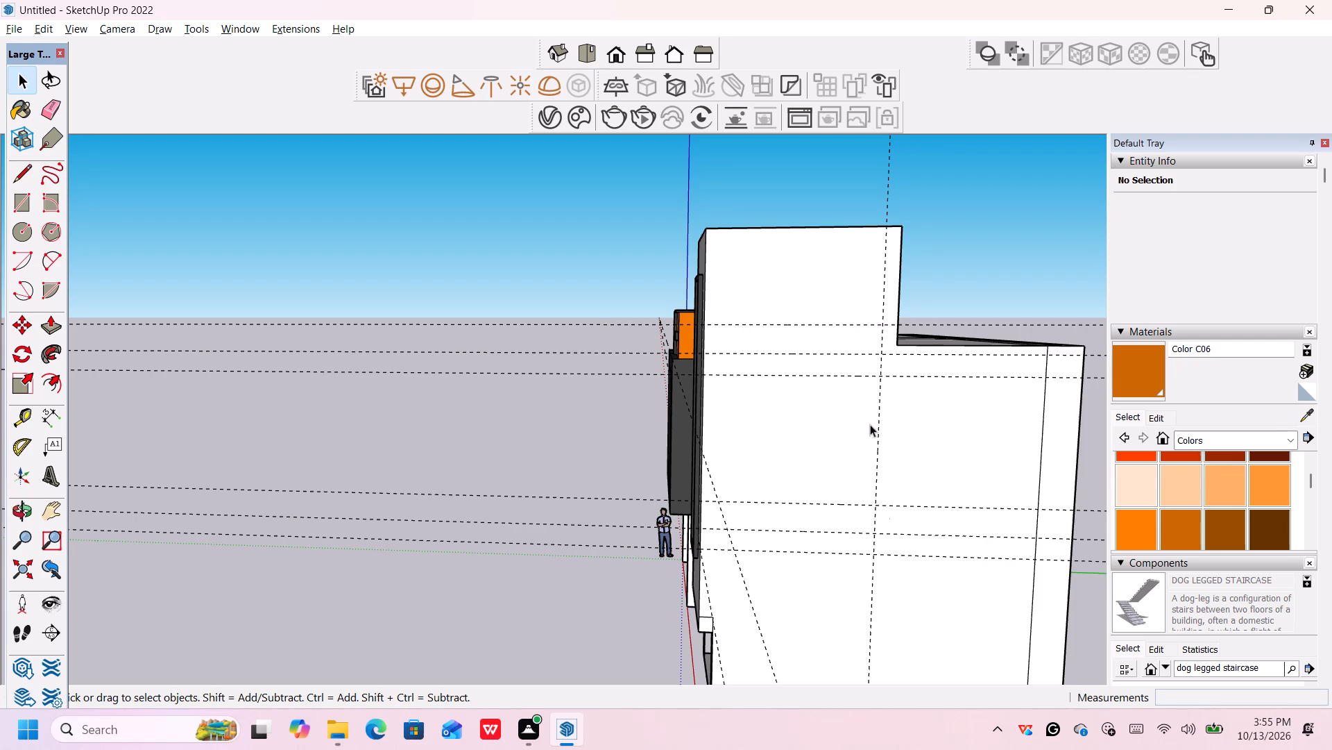
Replace the side wall's vertical guide with one offset 1' farther back from the front corner, deleting the original guide.
{"action": "key", "text": "t"}
{"action": "left_click", "coordinate": [878, 424]}
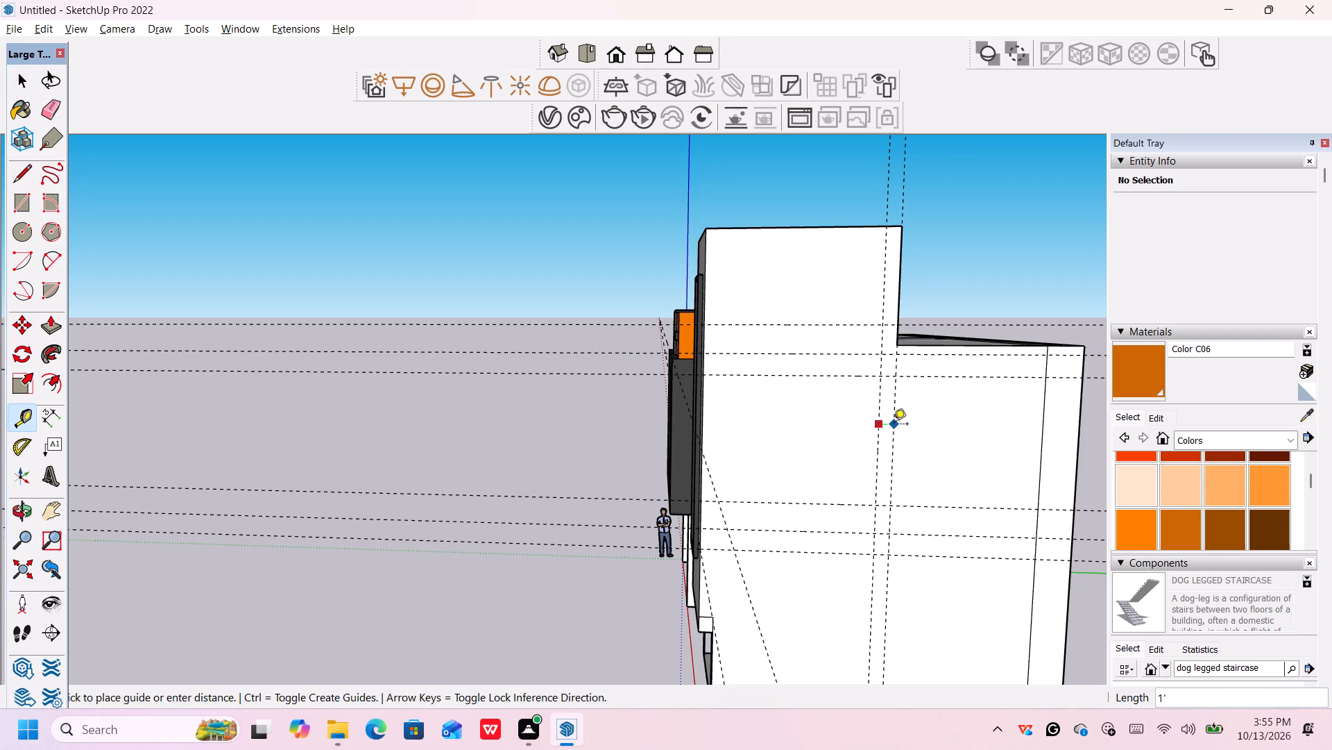
{"action": "left_click", "coordinate": [894, 425]}
{"action": "key", "text": "space"}
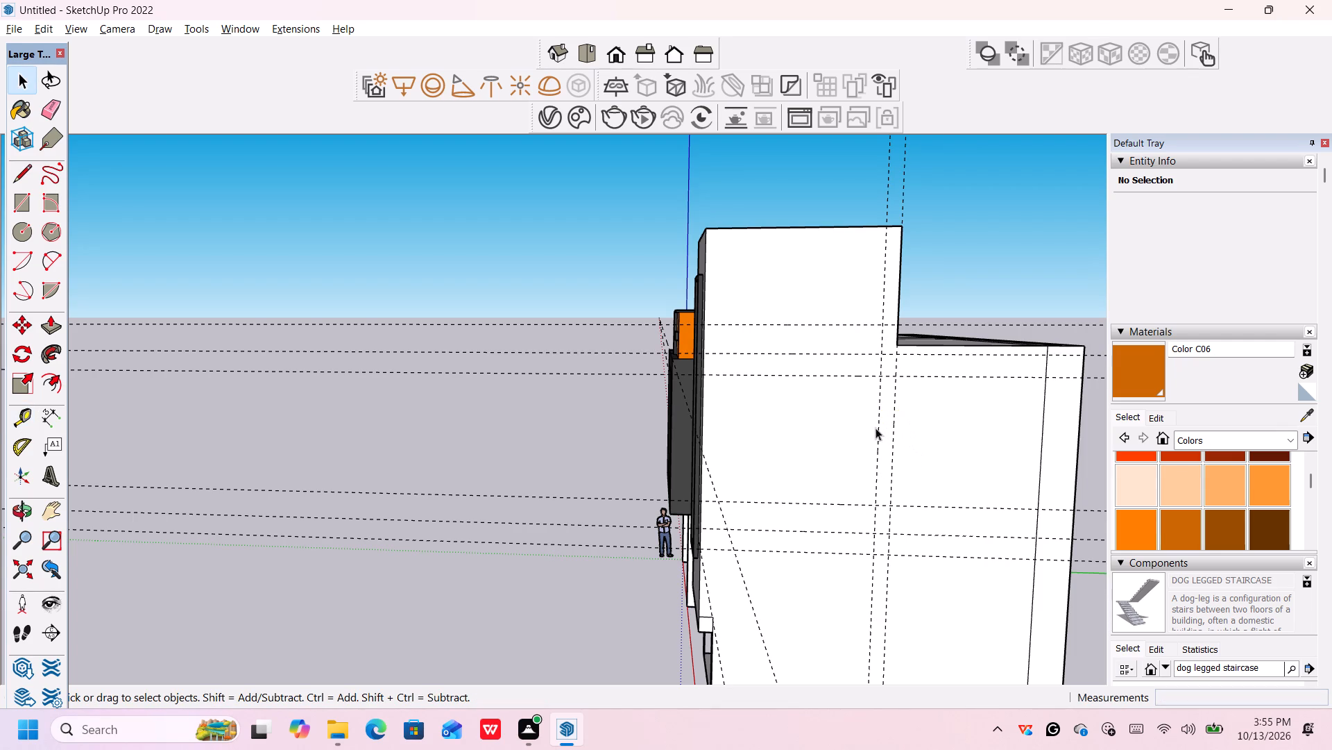
{"action": "left_click", "coordinate": [874, 427]}
{"action": "left_click", "coordinate": [879, 431]}
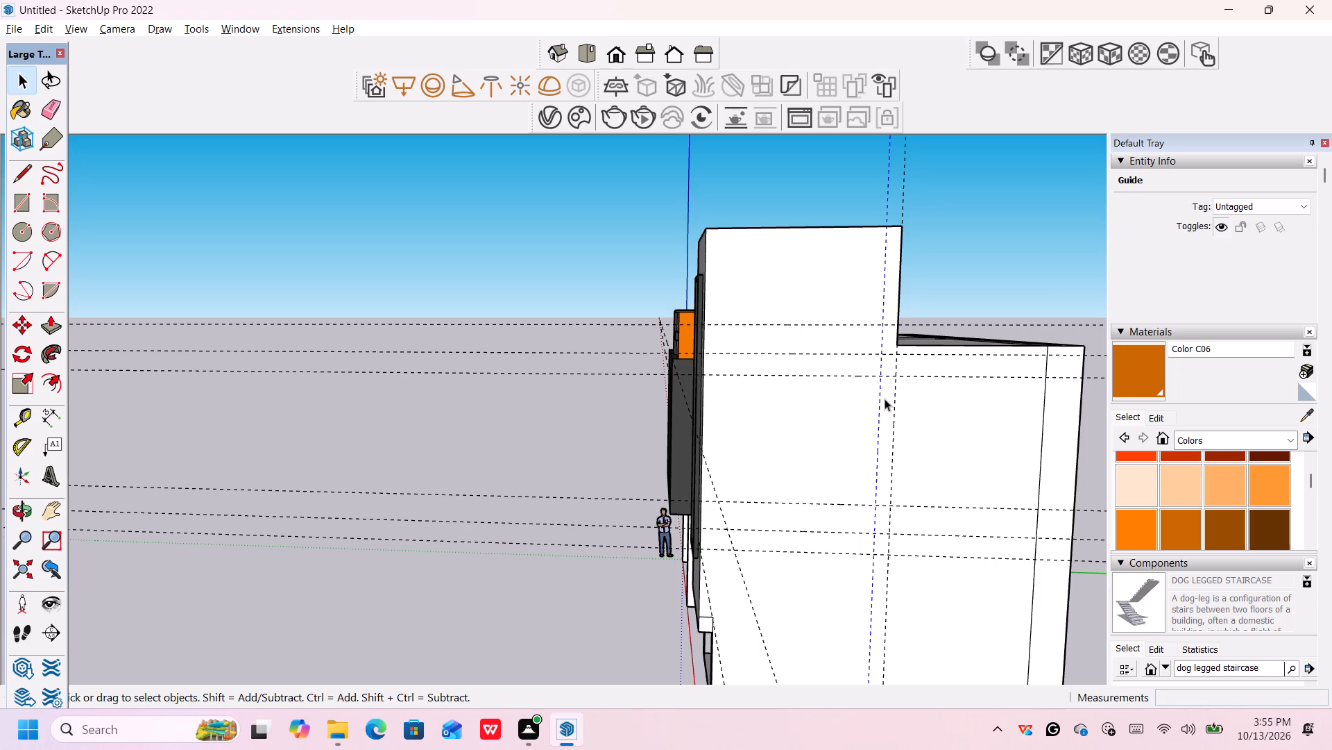
{"action": "key", "text": "Delete"}
Draw a 9' by 13' rectangle on the side wall from the front corner edge to the vertical guide, between the two middle horizontal guides.
{"action": "scroll", "coordinate": [887, 392], "scroll_direction": "up", "scroll_amount": 1}
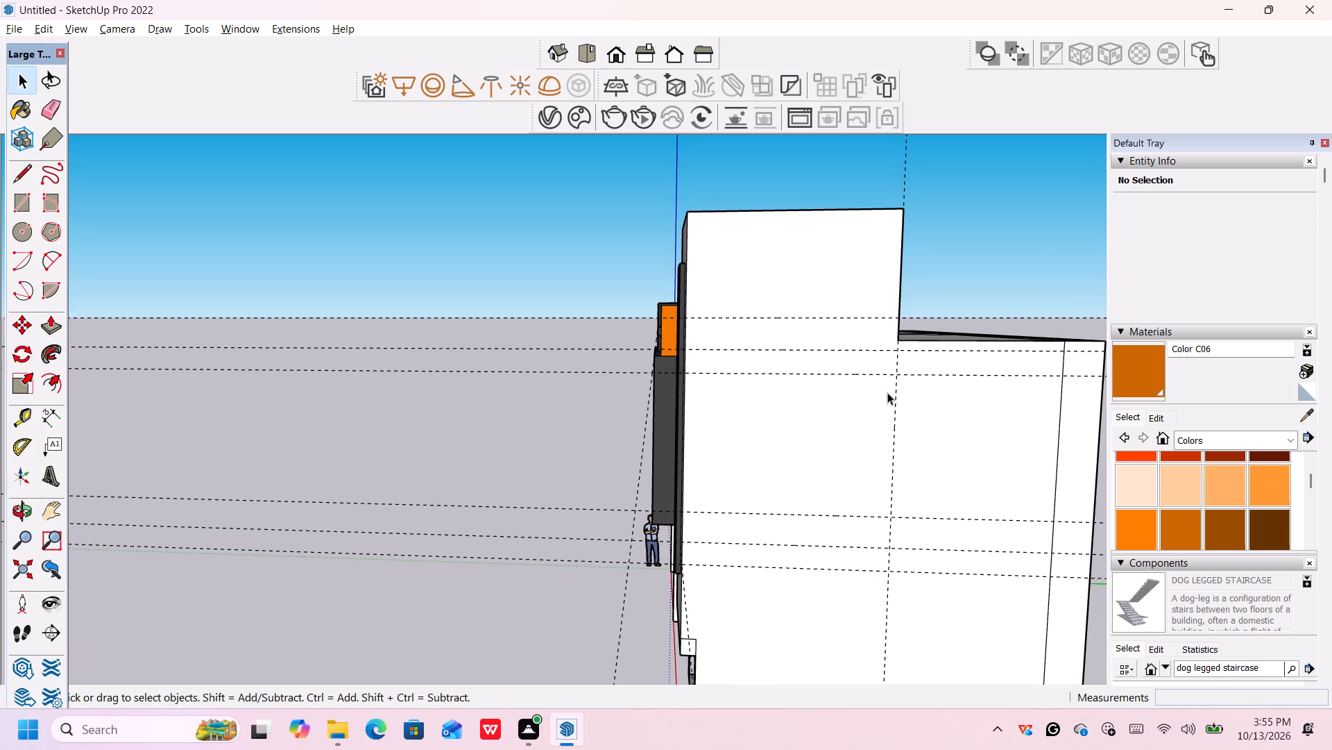
{"action": "key", "text": "r"}
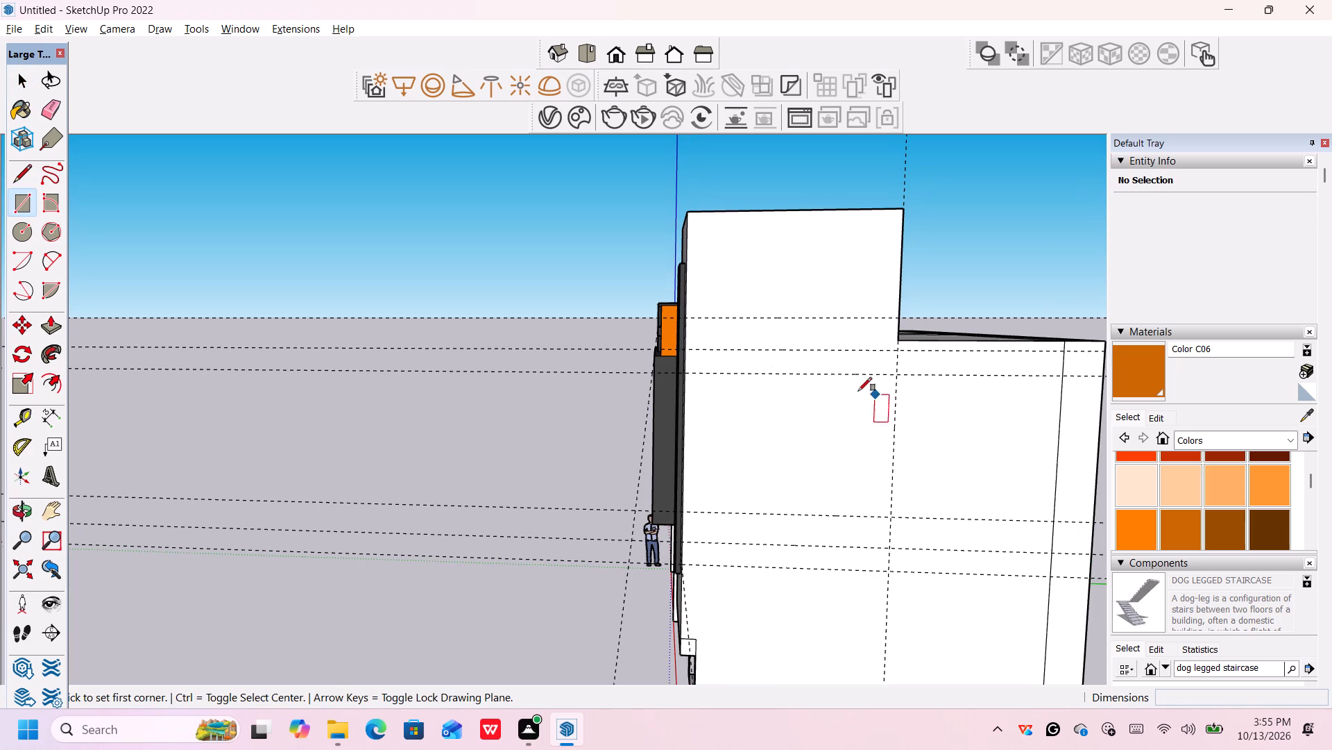
{"action": "left_click", "coordinate": [683, 376]}
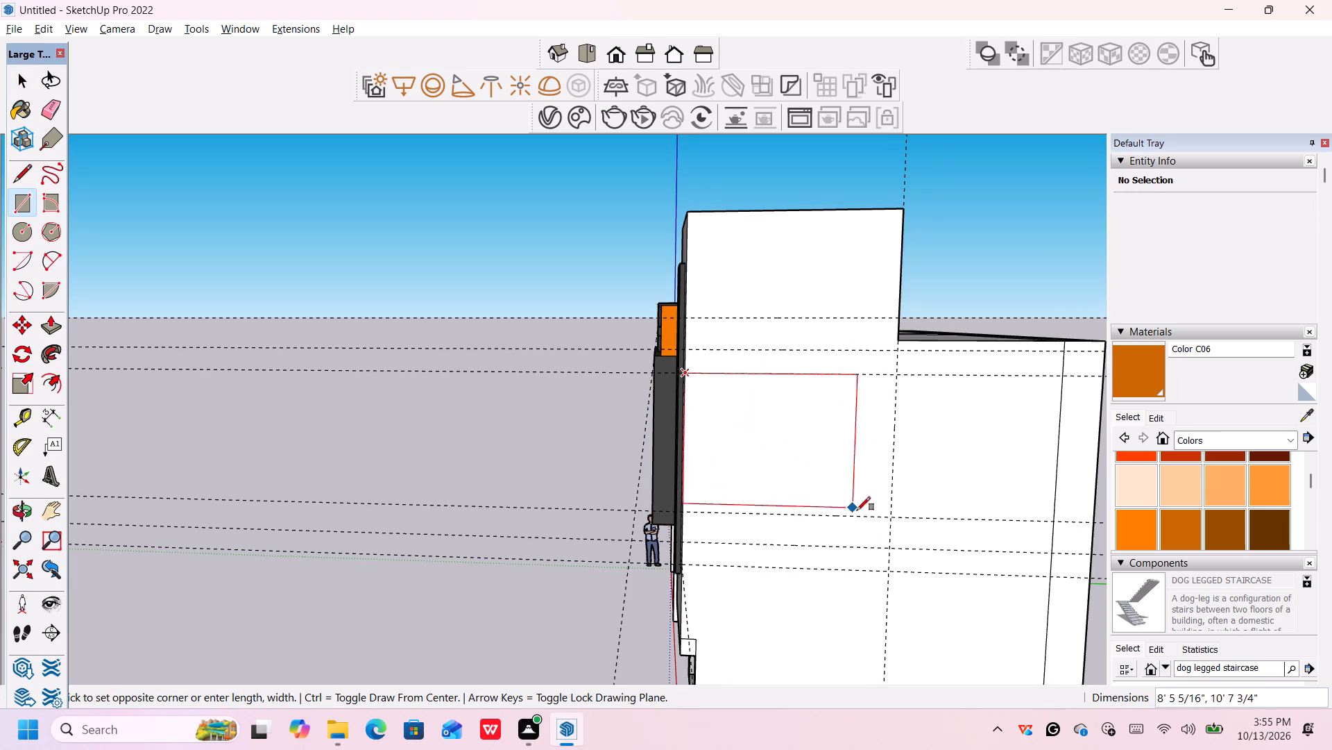
{"action": "left_click", "coordinate": [892, 519]}
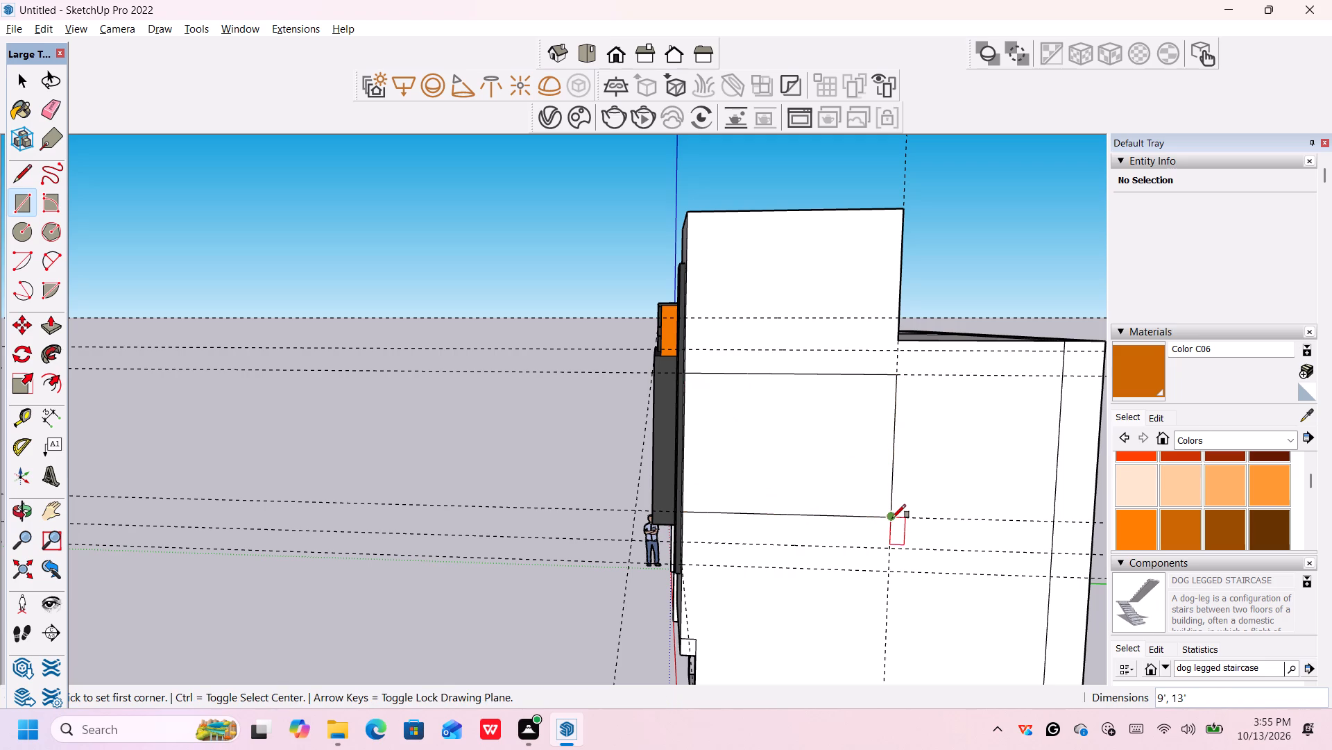
{"action": "key", "text": "space"}
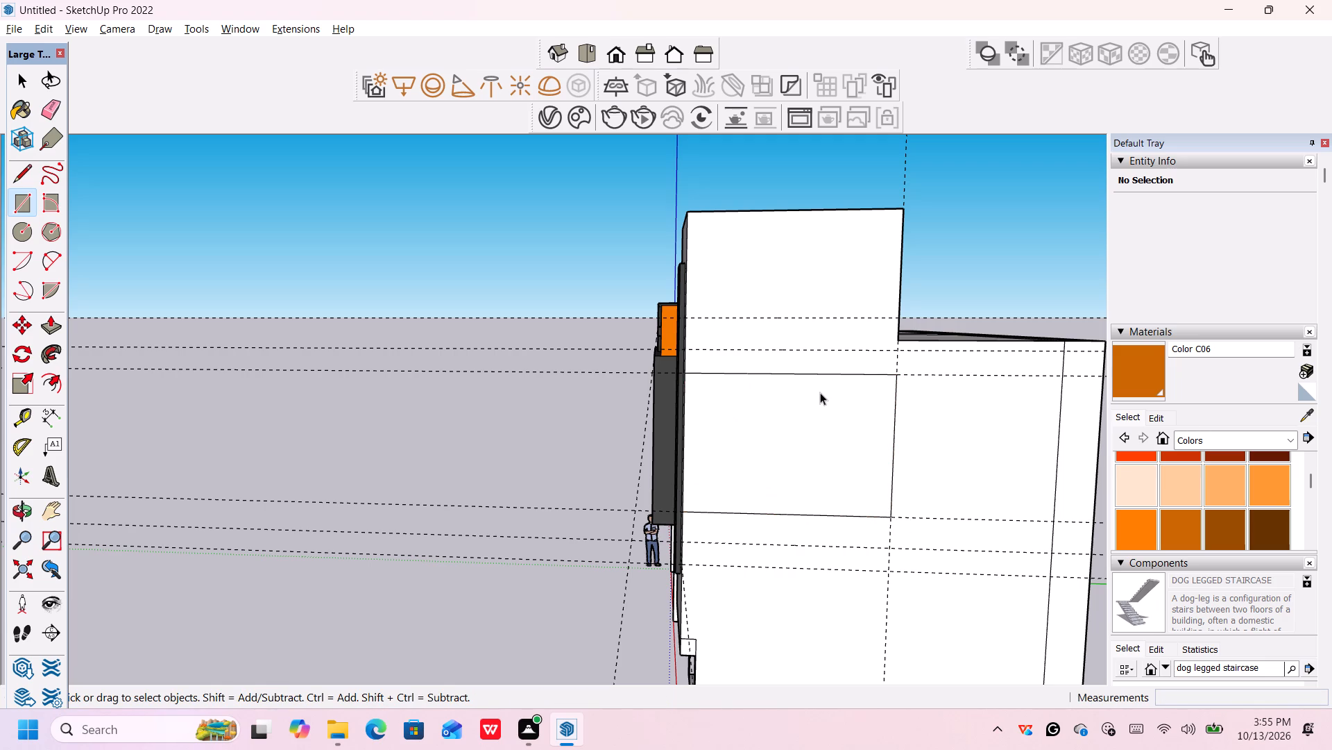
Place a horizontal guide 1" above the first horizontal guide over the 9' by 13' rectangle.
{"action": "key", "text": "t"}
{"action": "left_click", "coordinate": [811, 346]}
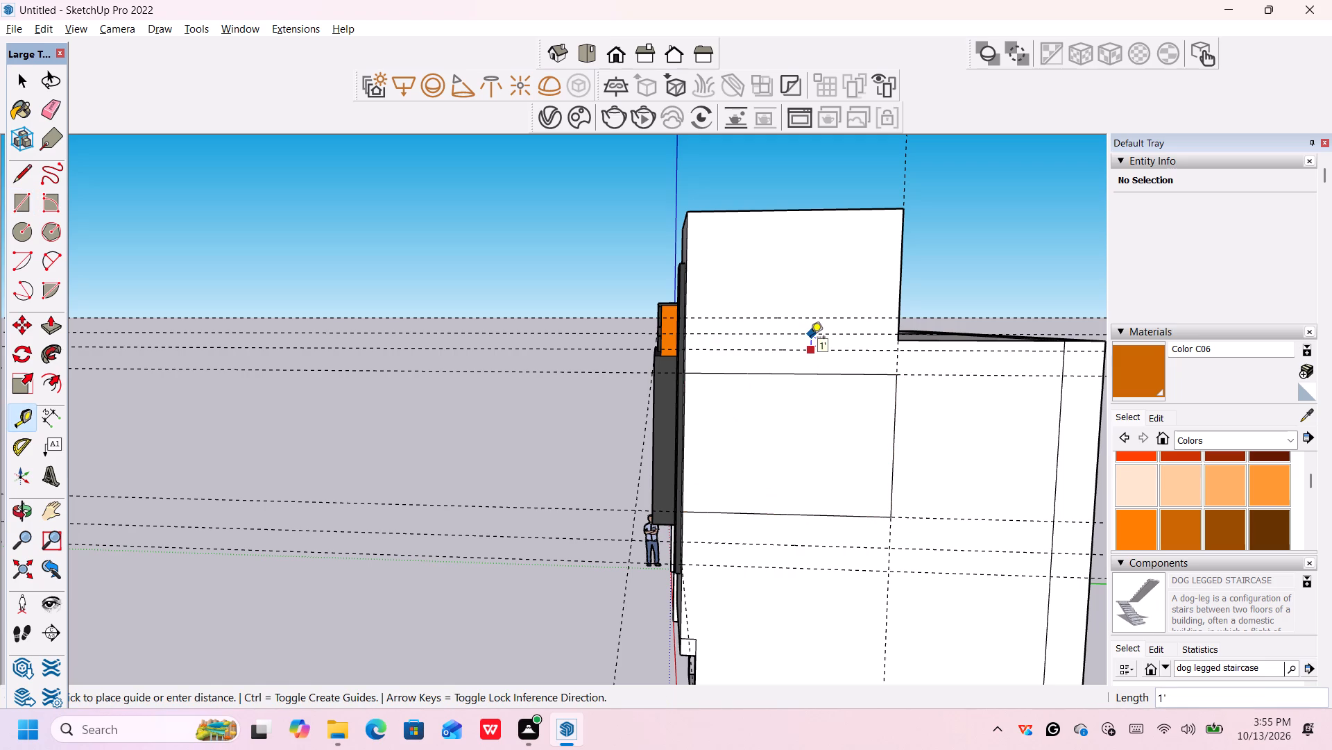
{"action": "key", "text": "1"}
{"action": "key", "text": "shift+quotedbl"}
{"action": "key", "text": "Return"}
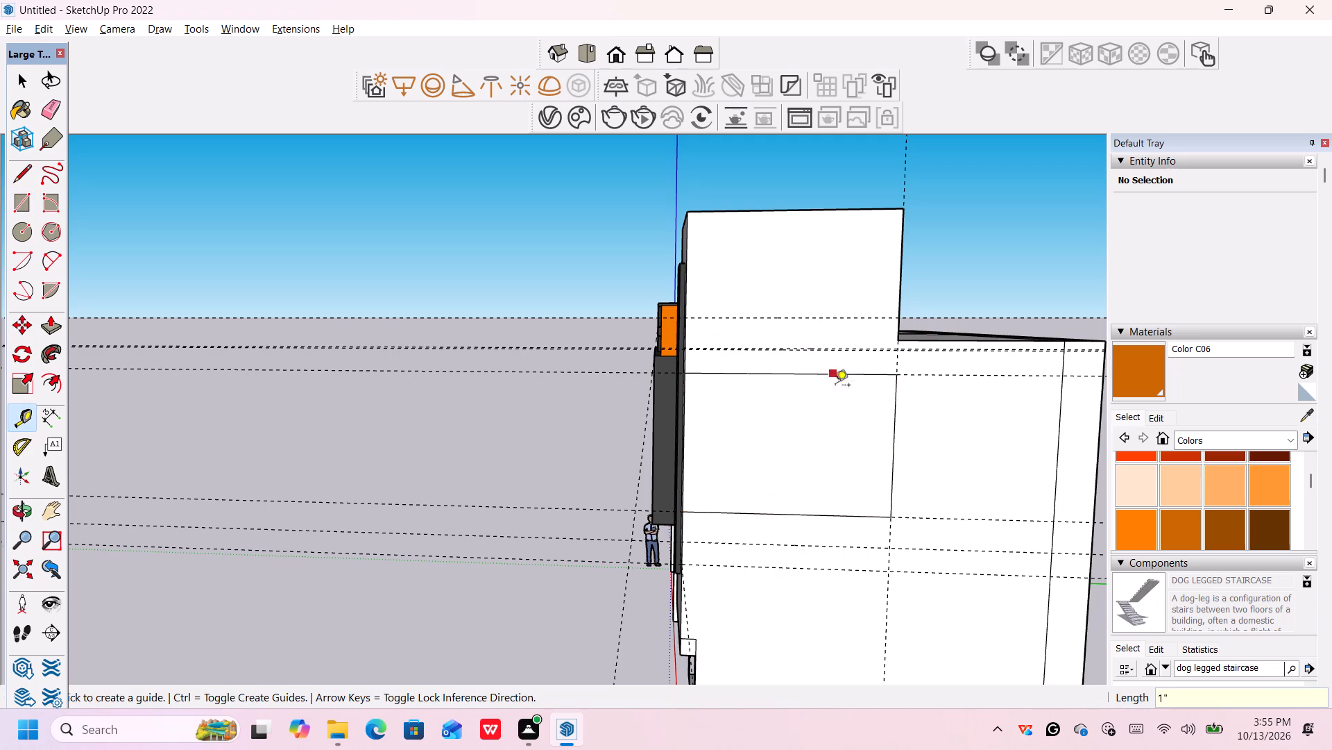
Place a horizontal guide 1" above the first horizontal guide below the 9' by 13' rectangle.
{"action": "scroll", "coordinate": [820, 389], "scroll_direction": "up", "scroll_amount": 4}
{"action": "middle_click_drag", "start_coordinate": [831, 369], "coordinate": [849, 412]}
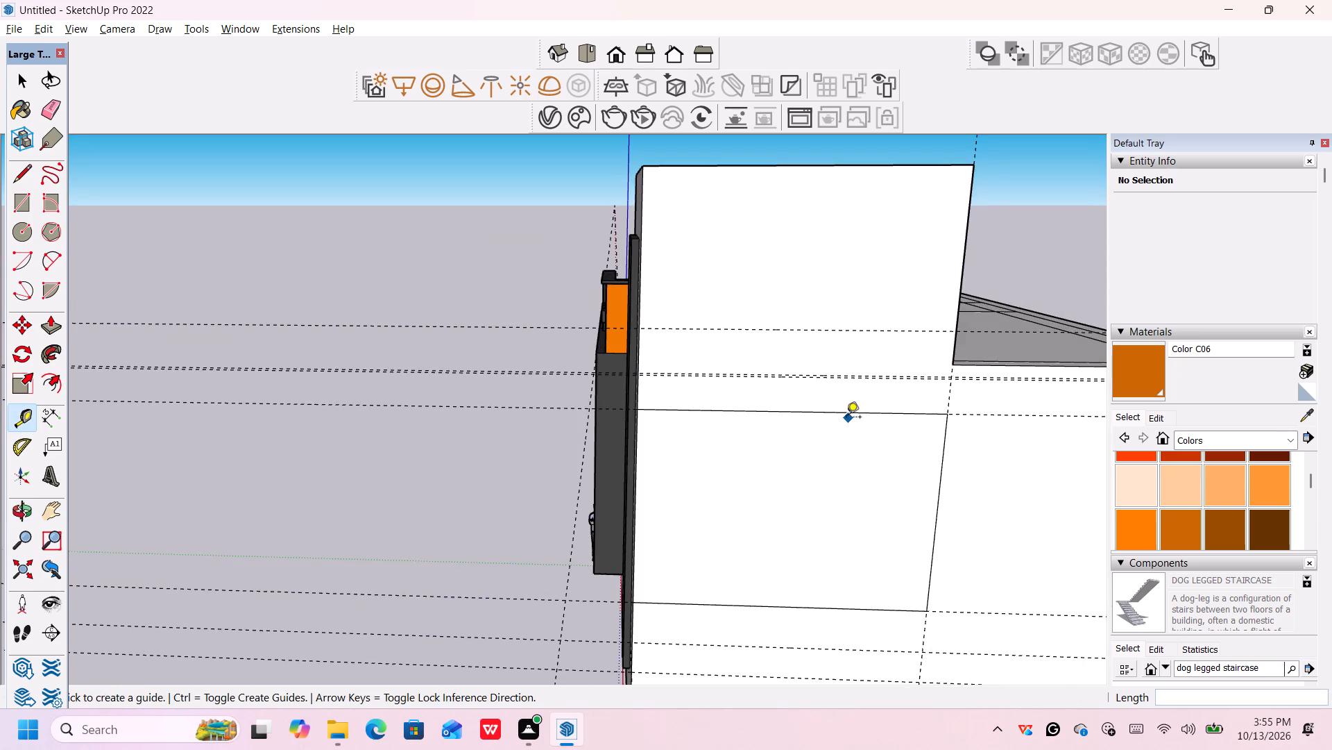
{"action": "scroll", "coordinate": [843, 418], "scroll_direction": "up", "scroll_amount": 9}
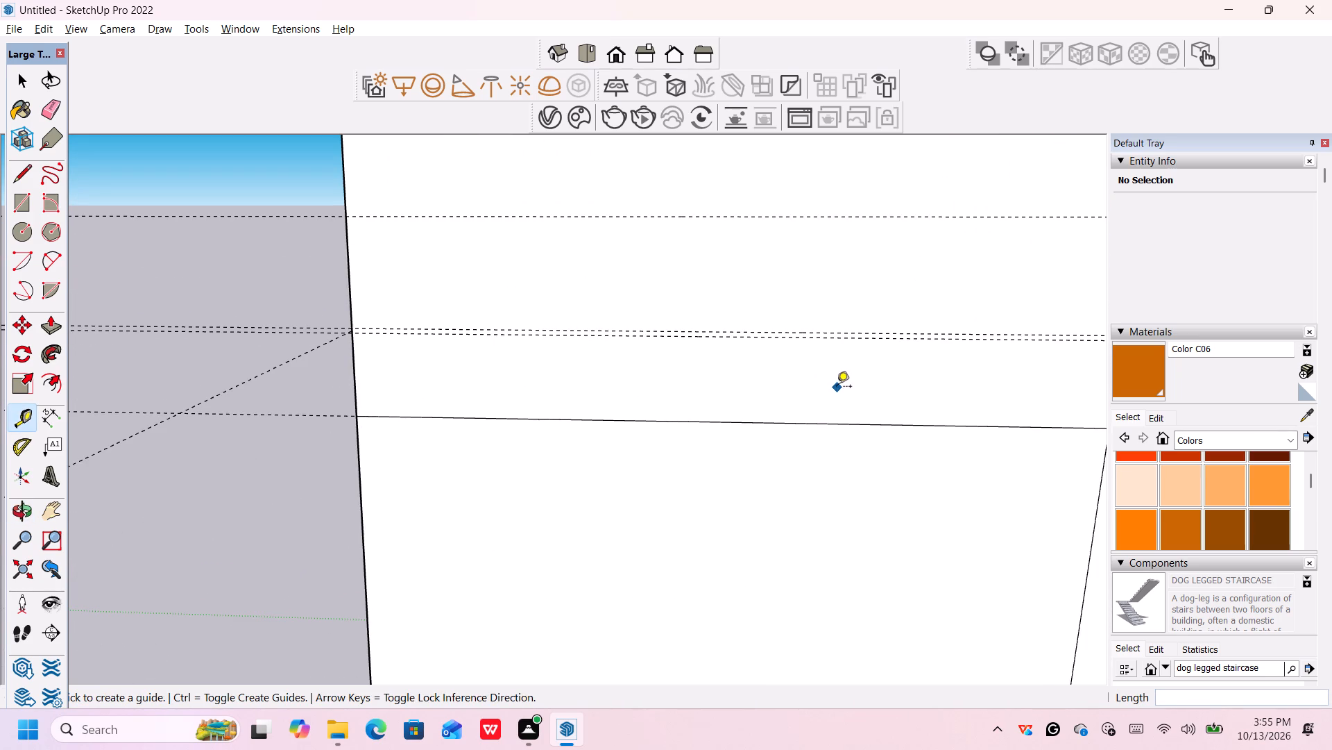
{"action": "scroll", "coordinate": [837, 387], "scroll_direction": "down", "scroll_amount": 20}
{"action": "scroll", "coordinate": [837, 387], "scroll_direction": "down", "scroll_amount": 5}
{"action": "middle_click_drag", "start_coordinate": [857, 595], "coordinate": [857, 585]}
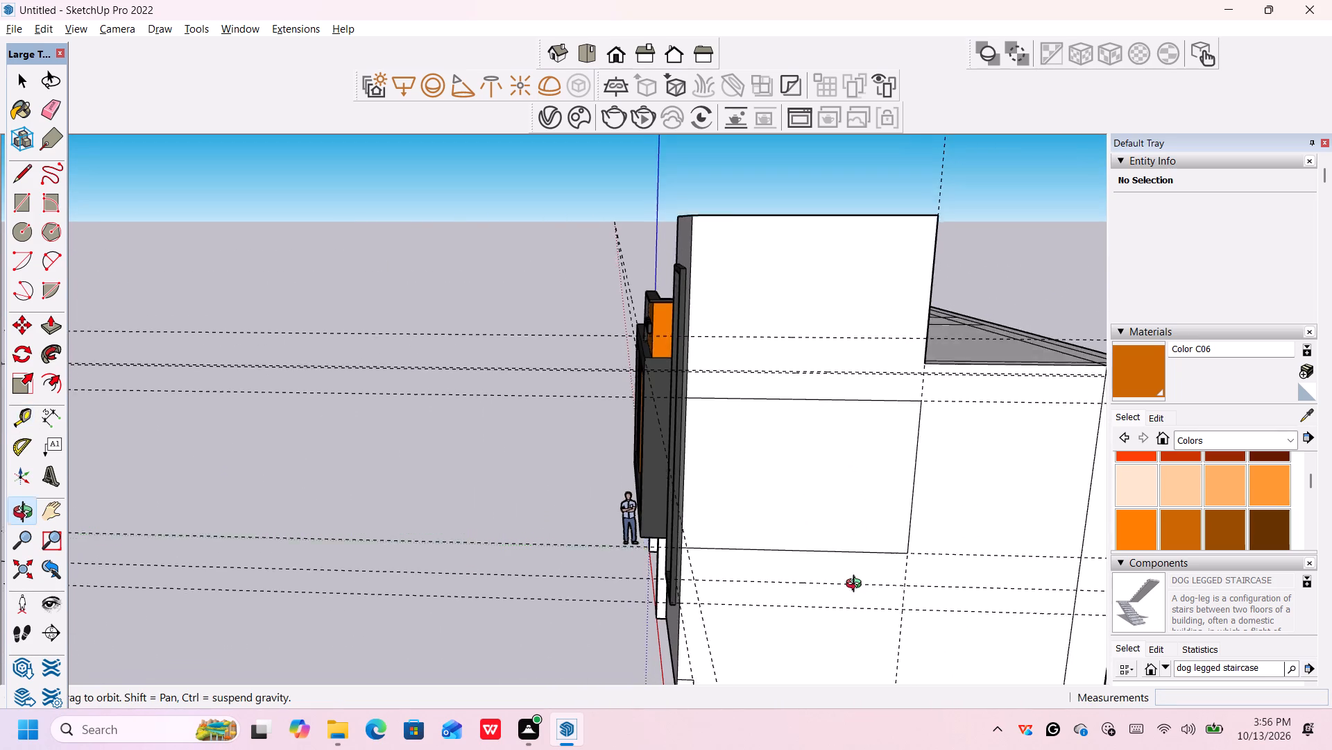
{"action": "middle_click_drag", "start_coordinate": [857, 585], "coordinate": [844, 490]}
{"action": "scroll", "coordinate": [842, 489], "scroll_direction": "up", "scroll_amount": 4}
{"action": "left_click", "coordinate": [835, 523]}
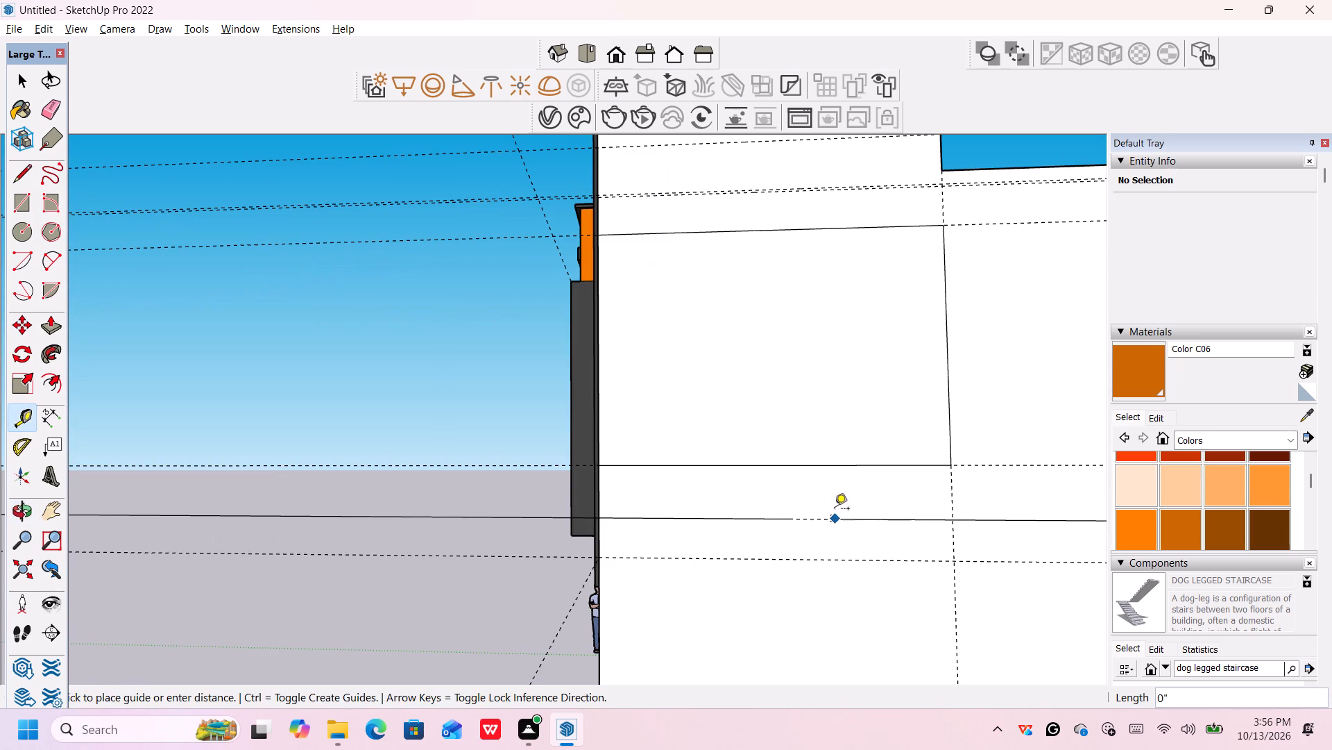
{"action": "key", "text": "1"}
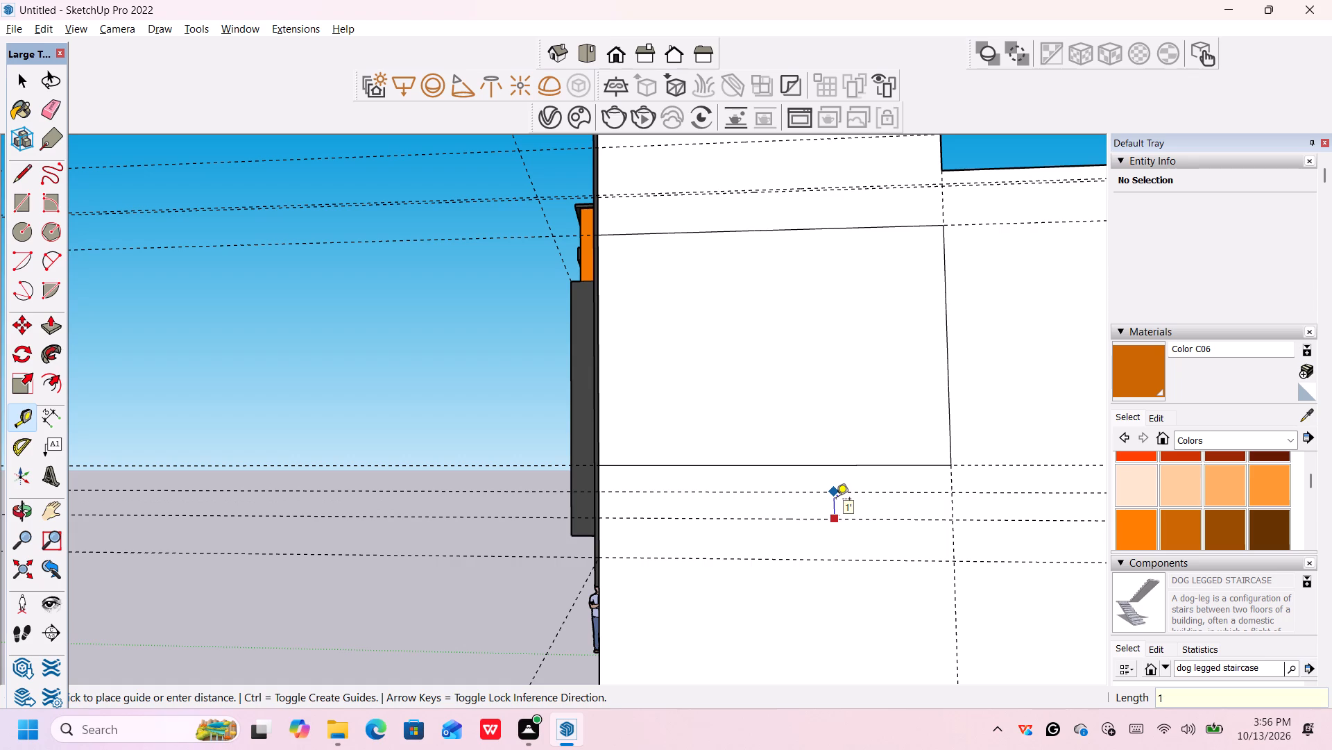
{"action": "key", "text": "shift+quotedbl"}
{"action": "key", "text": "Return"}
{"action": "key", "text": "space"}
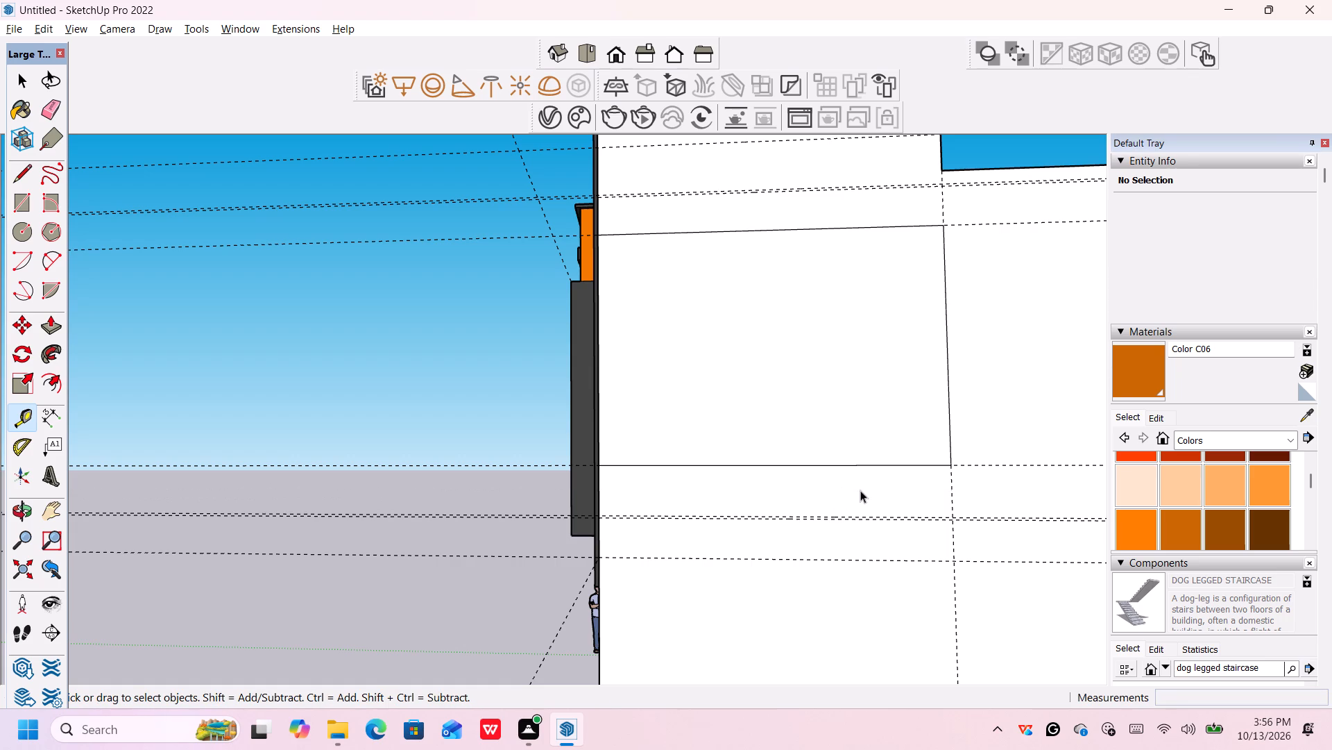
{"action": "scroll", "coordinate": [866, 398], "scroll_direction": "up", "scroll_amount": 1}
{"action": "middle_click_drag", "start_coordinate": [869, 402], "coordinate": [885, 431]}
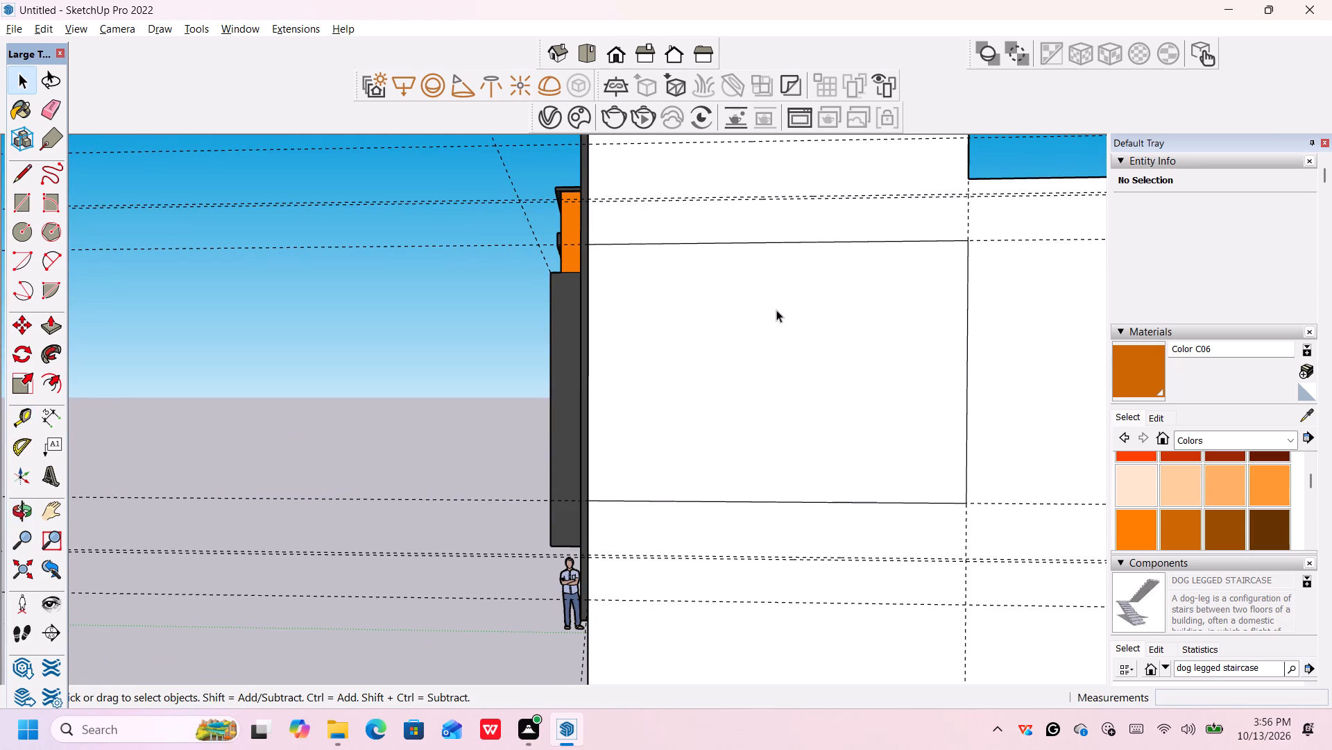
Draw a 1'6" by 13' rectangle on the side wall directly above the 9' by 13' rectangle, from the front corner edge.
{"action": "key", "text": "r"}
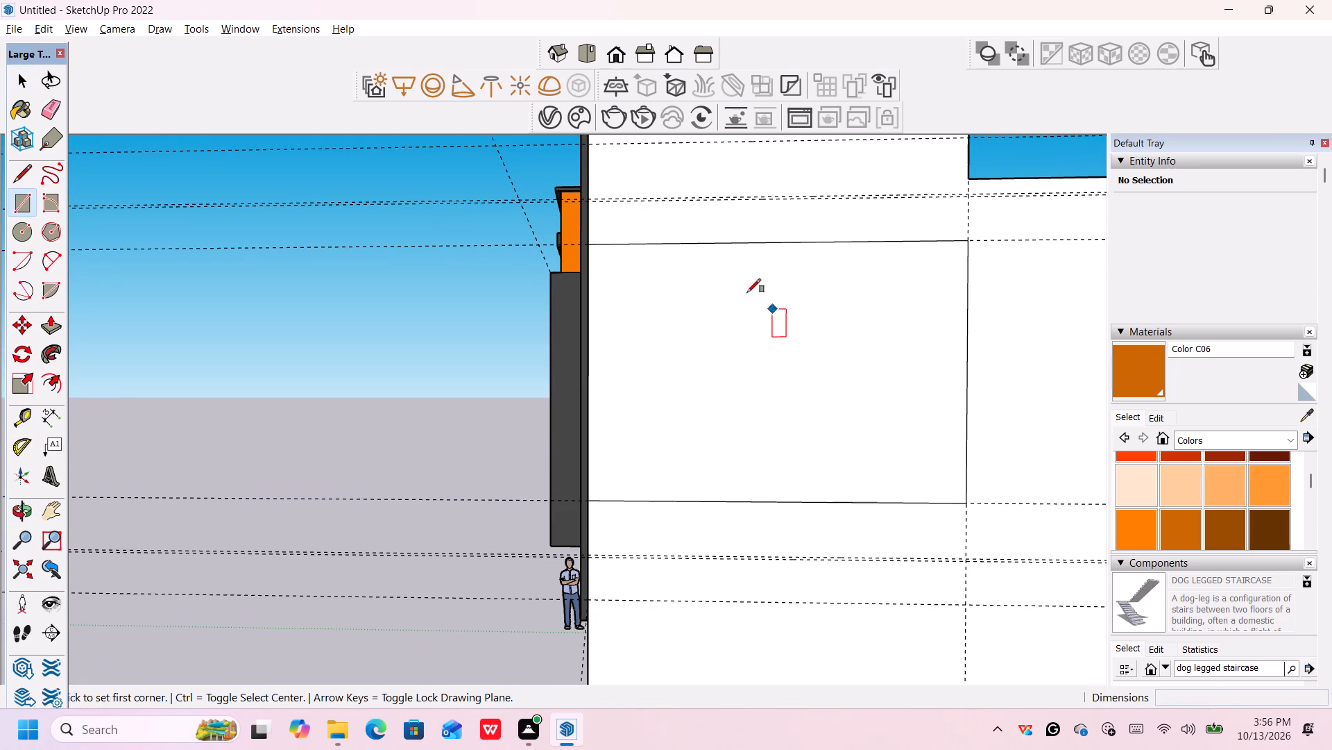
{"action": "scroll", "coordinate": [590, 199], "scroll_direction": "up", "scroll_amount": 4}
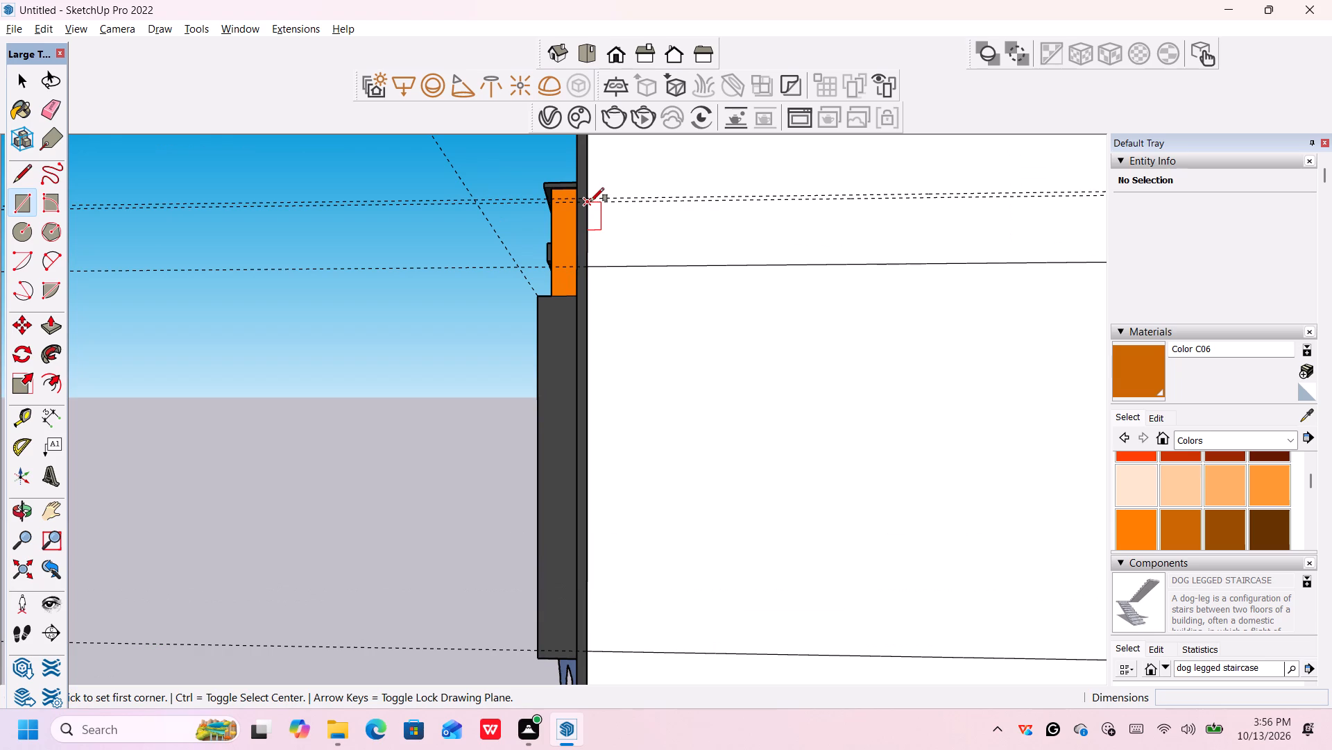
{"action": "left_click", "coordinate": [590, 203]}
{"action": "scroll", "coordinate": [895, 292], "scroll_direction": "down", "scroll_amount": 7}
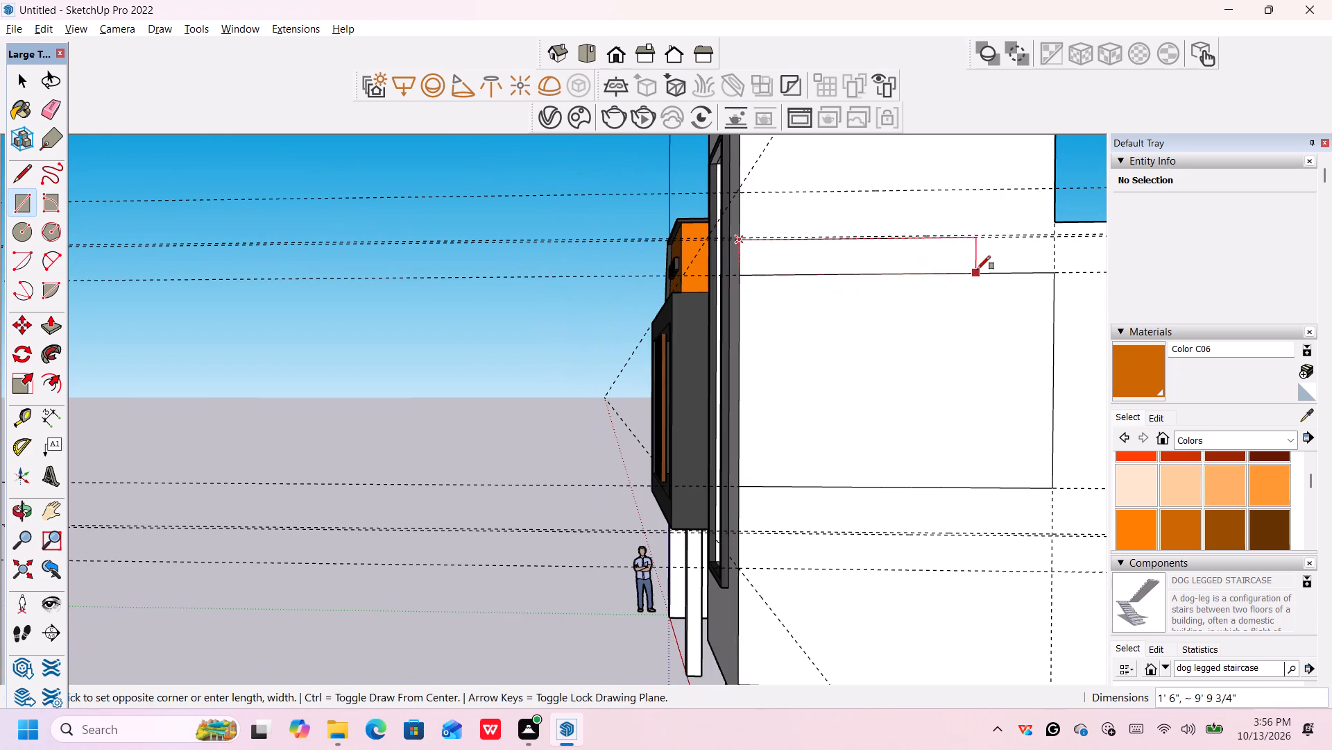
{"action": "left_click", "coordinate": [1057, 272]}
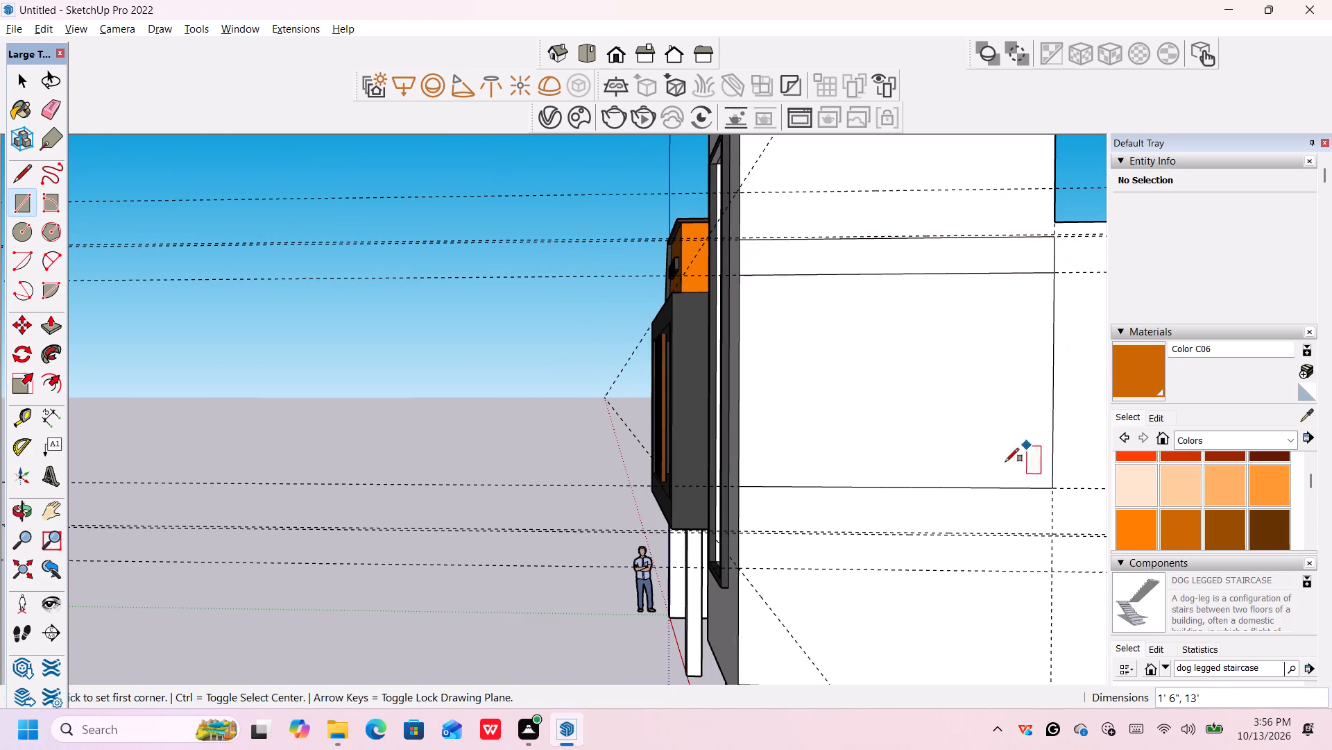
Draw a 1'11" by 13' rectangle directly below the 9' by 13' rectangle, down to the upper guide of the lower 1" pair.
{"action": "scroll", "coordinate": [746, 504], "scroll_direction": "up", "scroll_amount": 4}
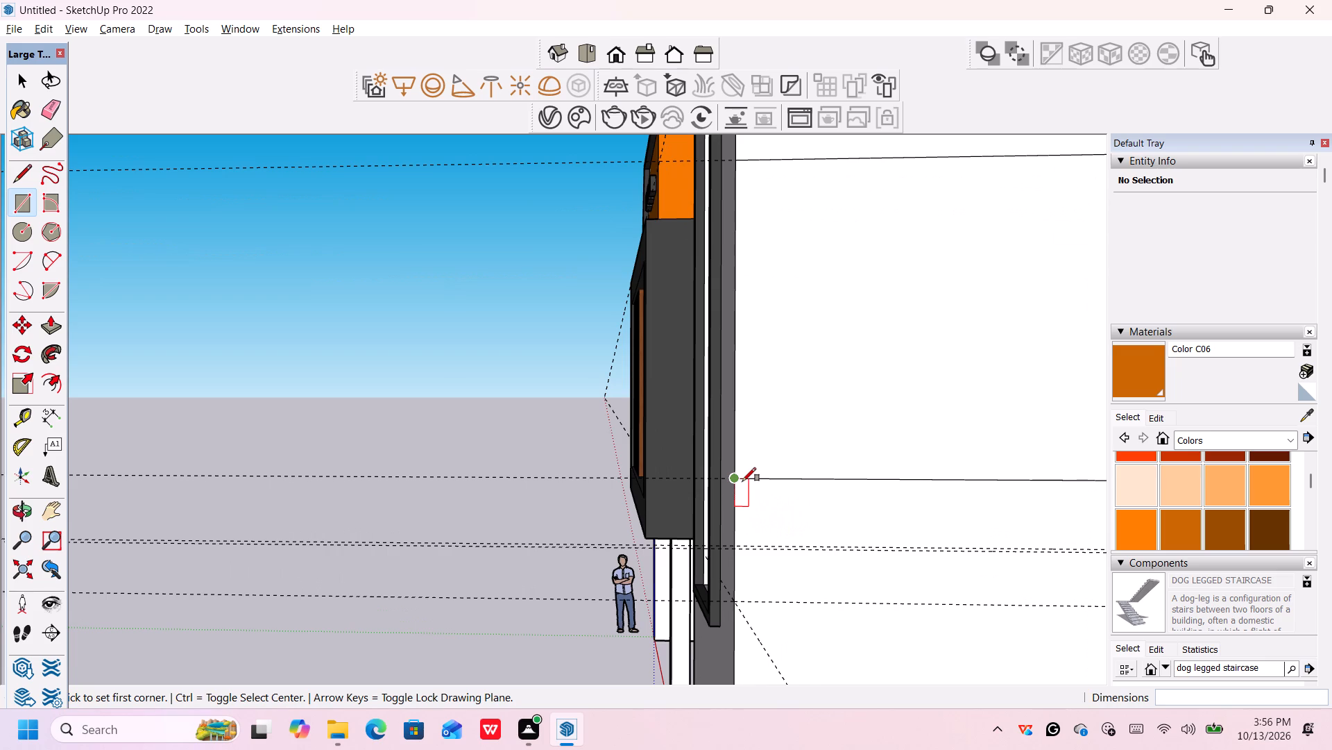
{"action": "left_click", "coordinate": [742, 482]}
{"action": "scroll", "coordinate": [921, 532], "scroll_direction": "down", "scroll_amount": 6}
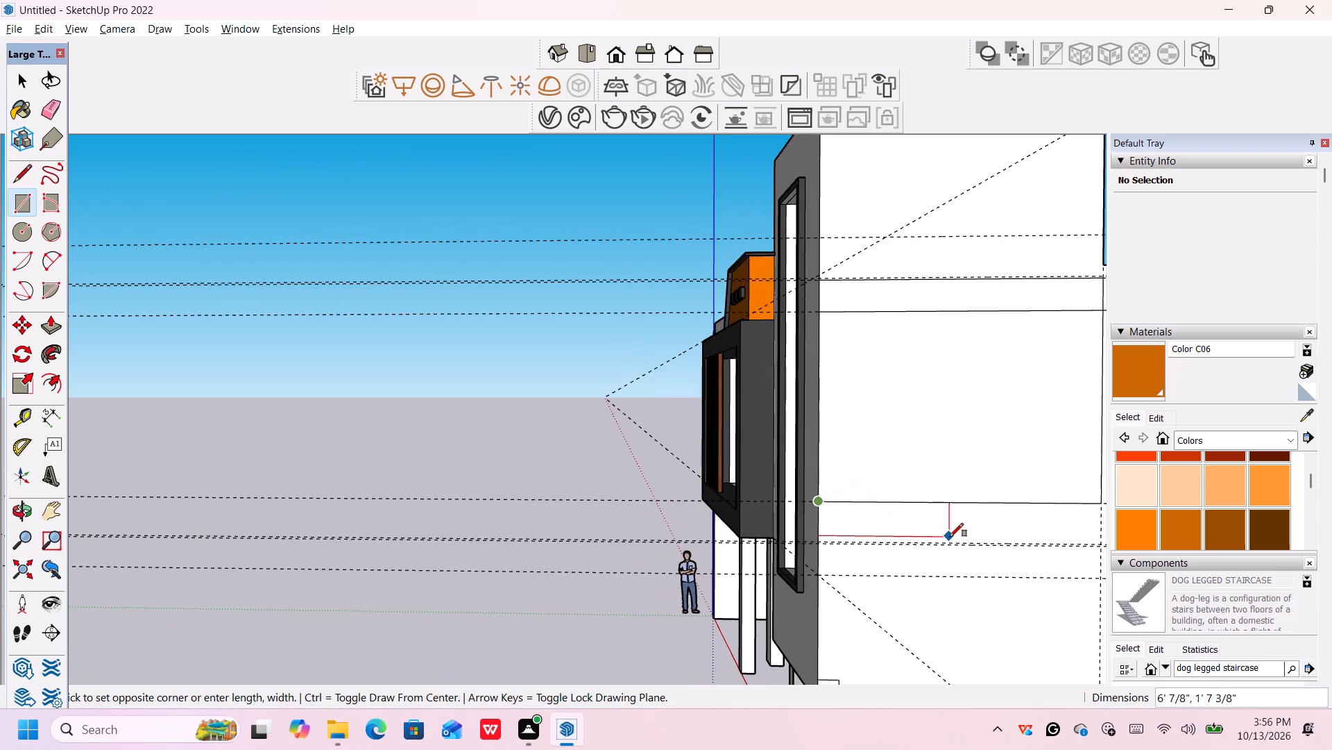
{"action": "middle_click_drag", "start_coordinate": [948, 537], "coordinate": [664, 469], "text": "shift"}
{"action": "scroll", "coordinate": [769, 477], "scroll_direction": "up", "scroll_amount": 2}
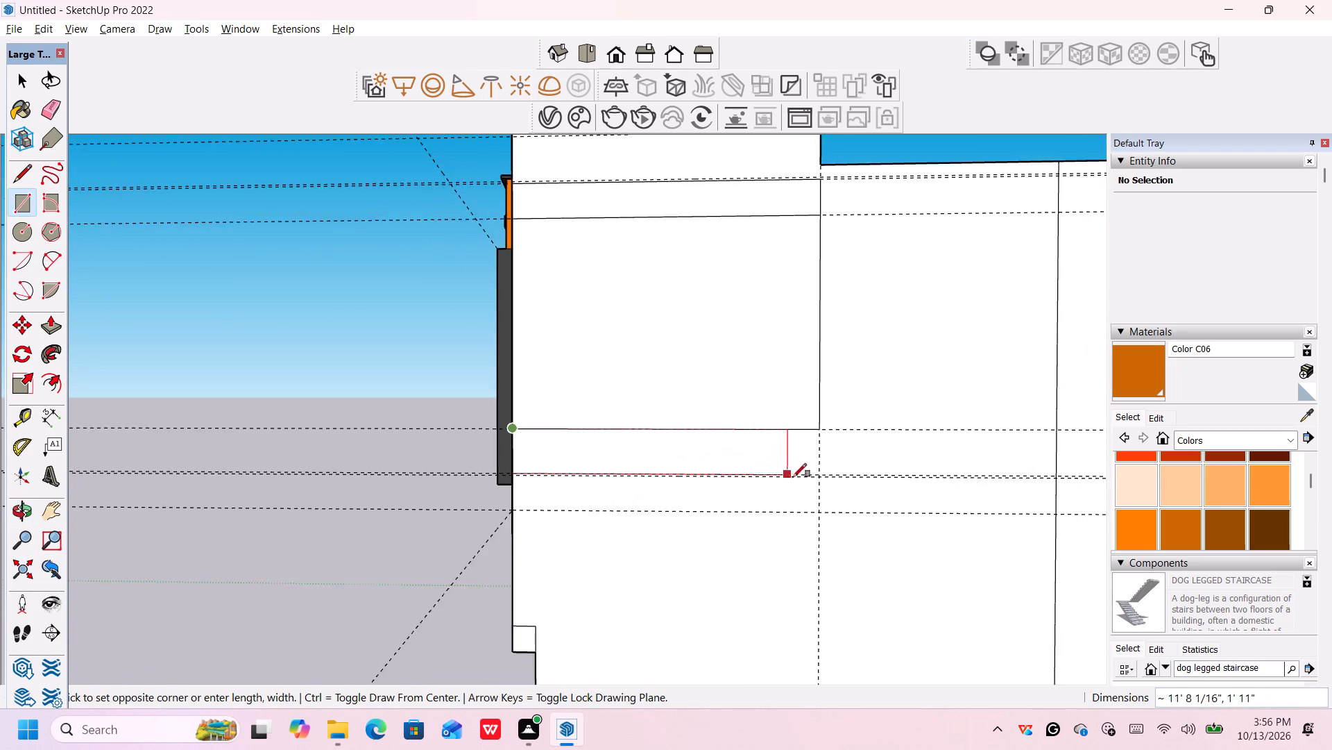
{"action": "scroll", "coordinate": [793, 477], "scroll_direction": "up", "scroll_amount": 4}
{"action": "left_click", "coordinate": [824, 475]}
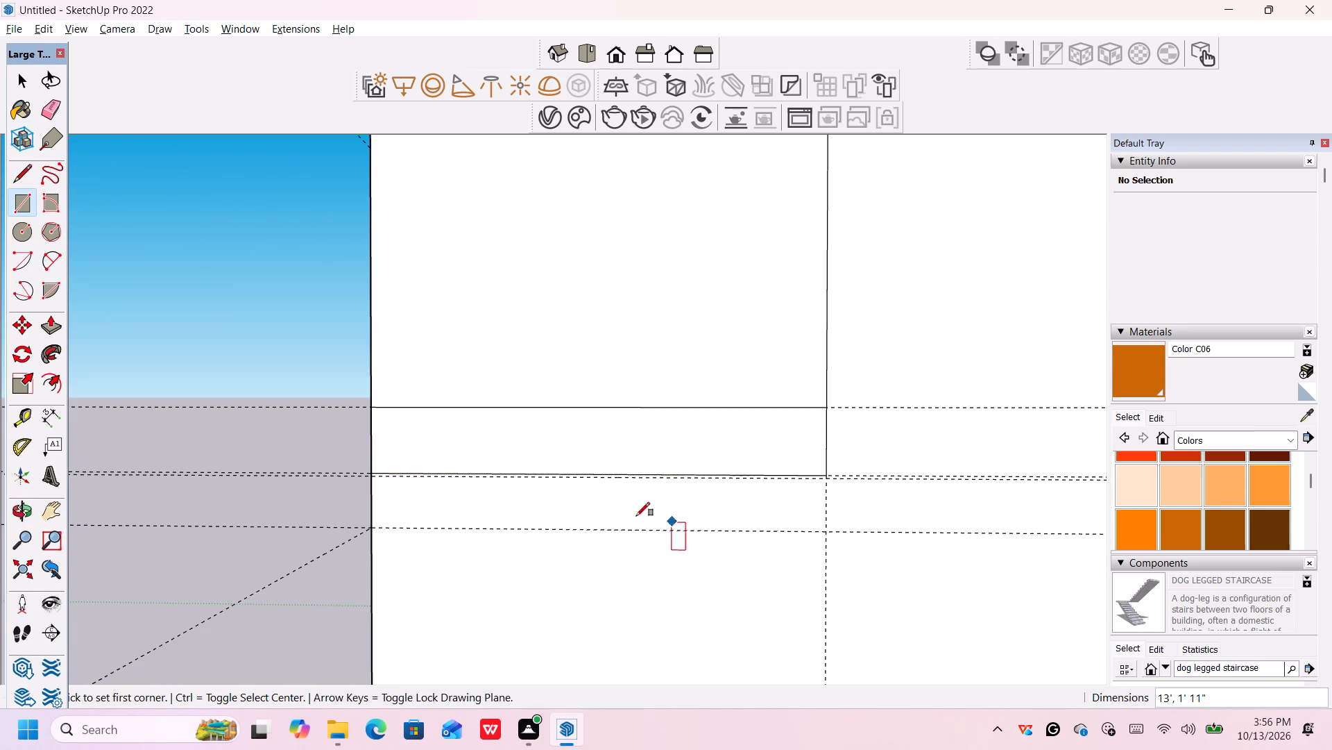
Draw a 1'6" by 13' rectangle below the lower 1" gap, from the front corner edge to the vertical guide at the lowest horizontal guide.
{"action": "scroll", "coordinate": [382, 480], "scroll_direction": "up", "scroll_amount": 4}
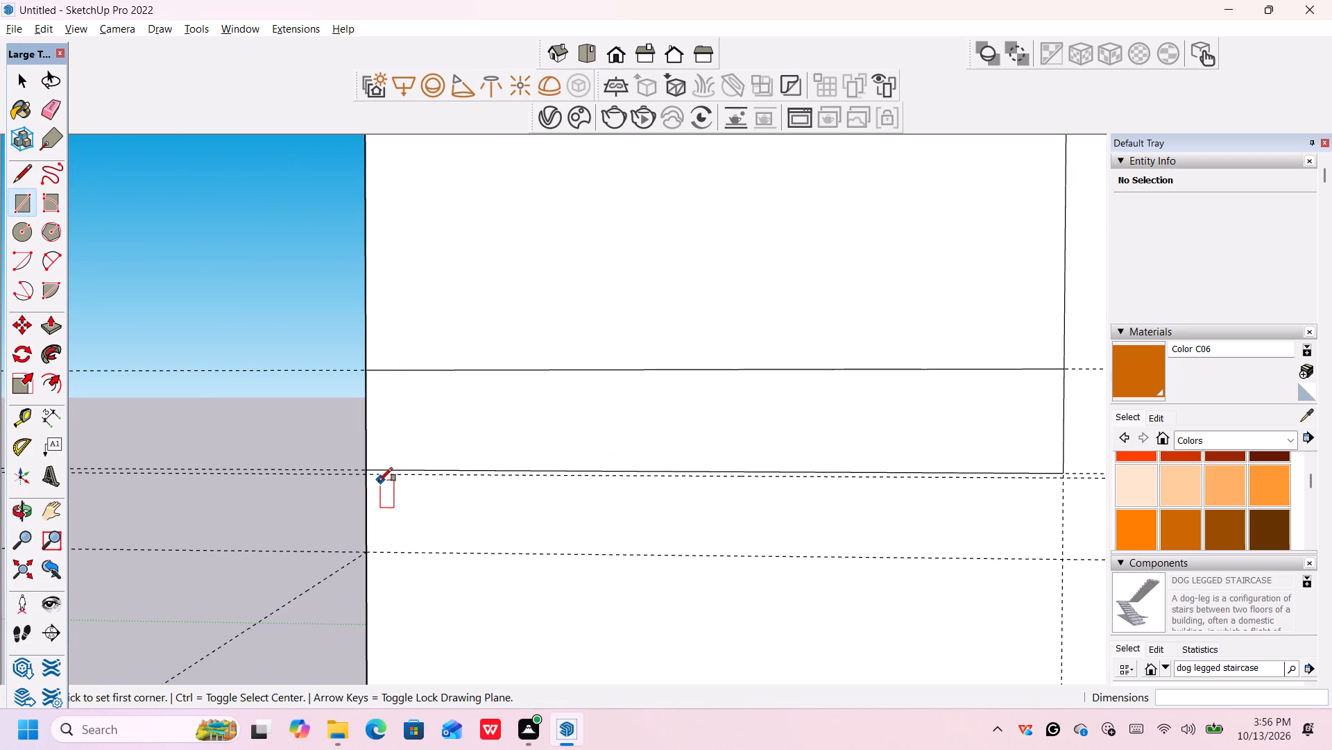
{"action": "scroll", "coordinate": [361, 484], "scroll_direction": "up", "scroll_amount": 4}
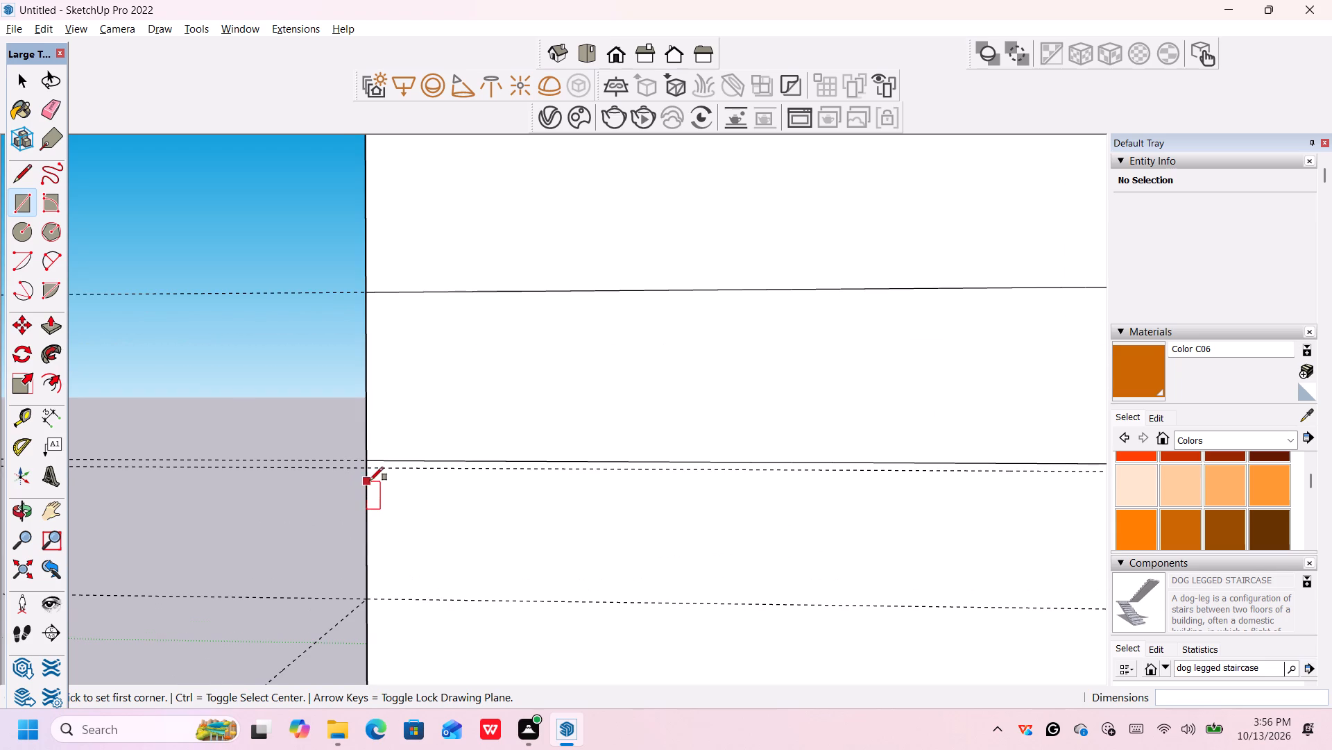
{"action": "left_click", "coordinate": [366, 472]}
{"action": "scroll", "coordinate": [495, 535], "scroll_direction": "down", "scroll_amount": 8}
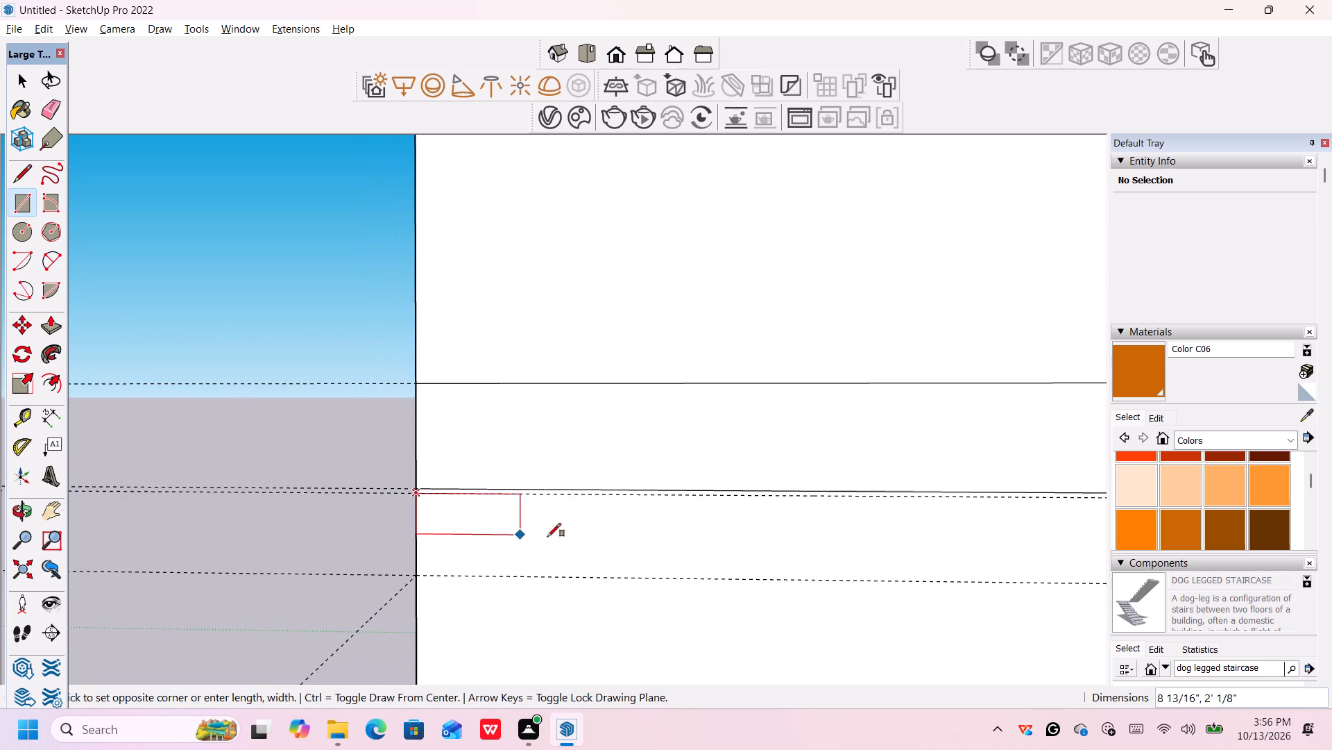
{"action": "scroll", "coordinate": [575, 544], "scroll_direction": "down", "scroll_amount": 6}
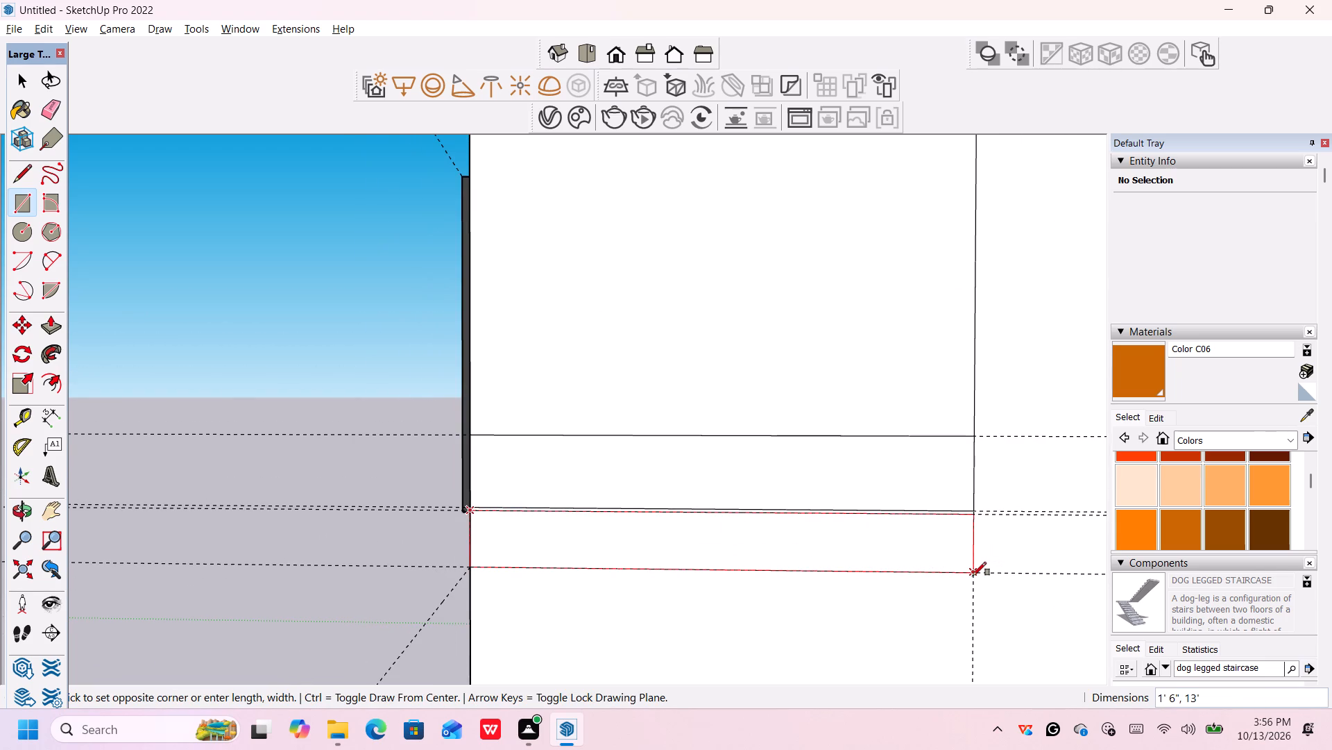
{"action": "left_click", "coordinate": [973, 574]}
Draw a 1'11" by 13' rectangle above the upper 1" gap, between the topmost horizontal guide and the upper guide of the pair.
{"action": "scroll", "coordinate": [973, 573], "scroll_direction": "down", "scroll_amount": 7}
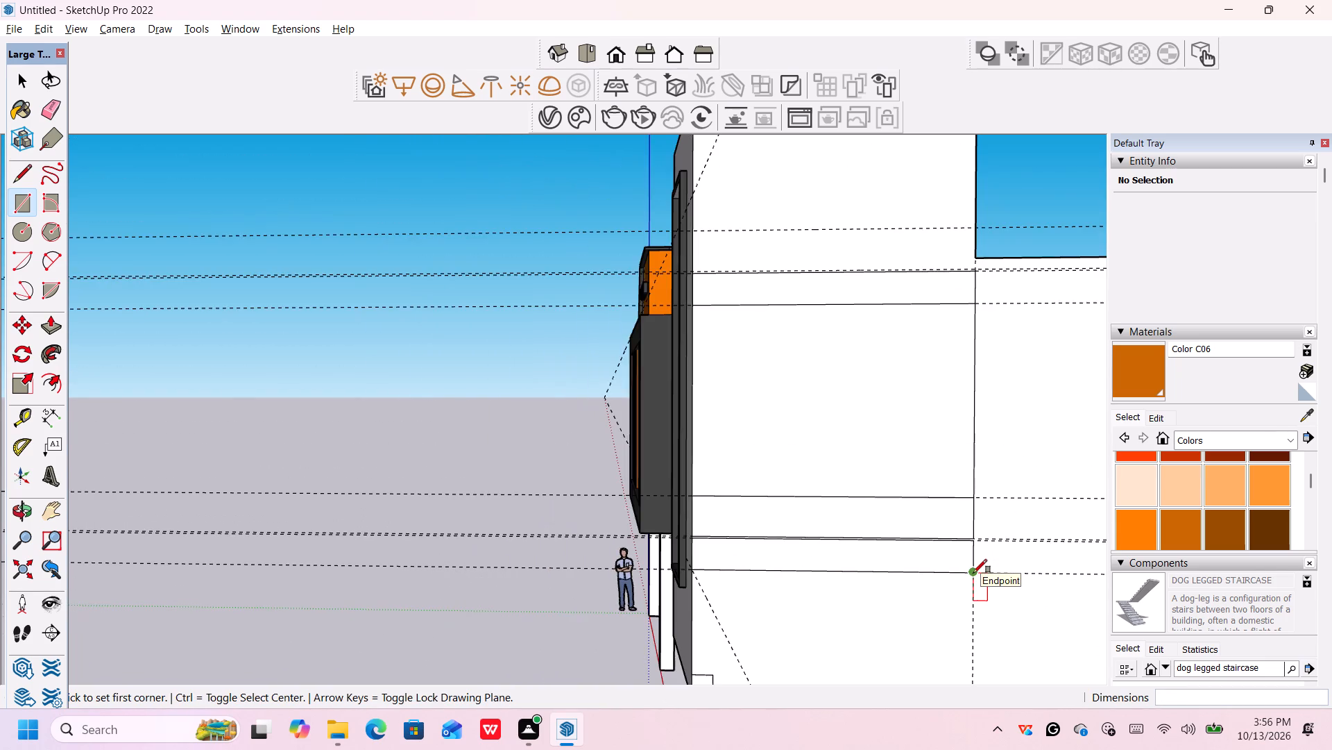
{"action": "scroll", "coordinate": [973, 551], "scroll_direction": "down", "scroll_amount": 1}
{"action": "middle_click_drag", "start_coordinate": [920, 376], "coordinate": [817, 472]}
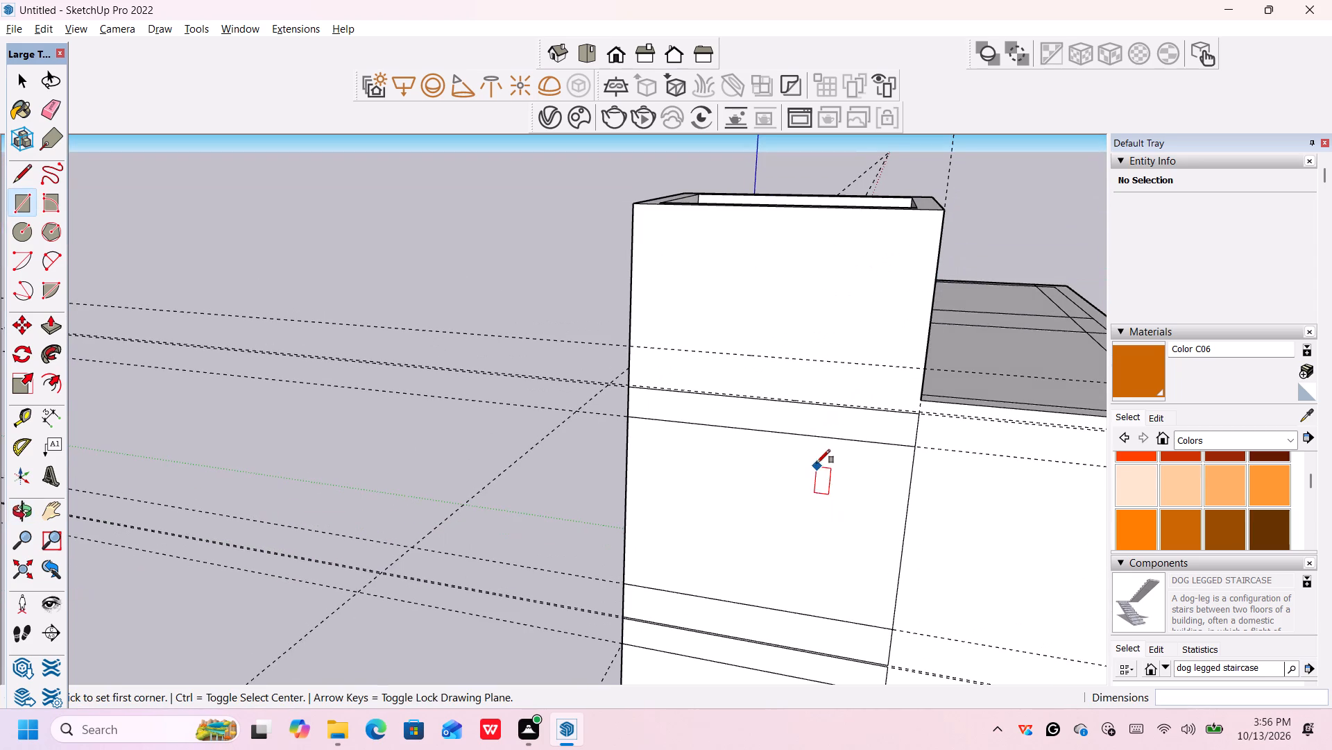
{"action": "scroll", "coordinate": [625, 350], "scroll_direction": "up", "scroll_amount": 6}
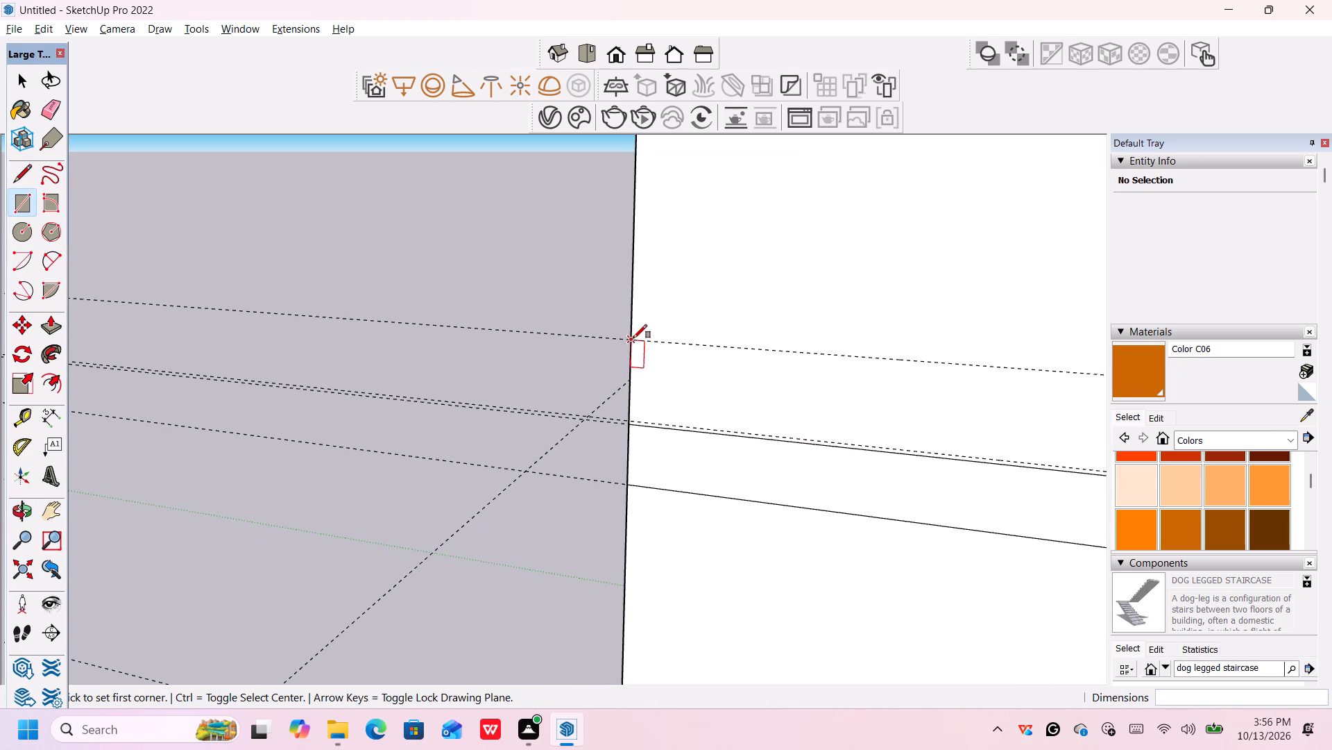
{"action": "left_click", "coordinate": [632, 339]}
{"action": "scroll", "coordinate": [799, 403], "scroll_direction": "down", "scroll_amount": 3}
{"action": "middle_click_drag", "start_coordinate": [799, 404], "coordinate": [750, 354], "text": "shift"}
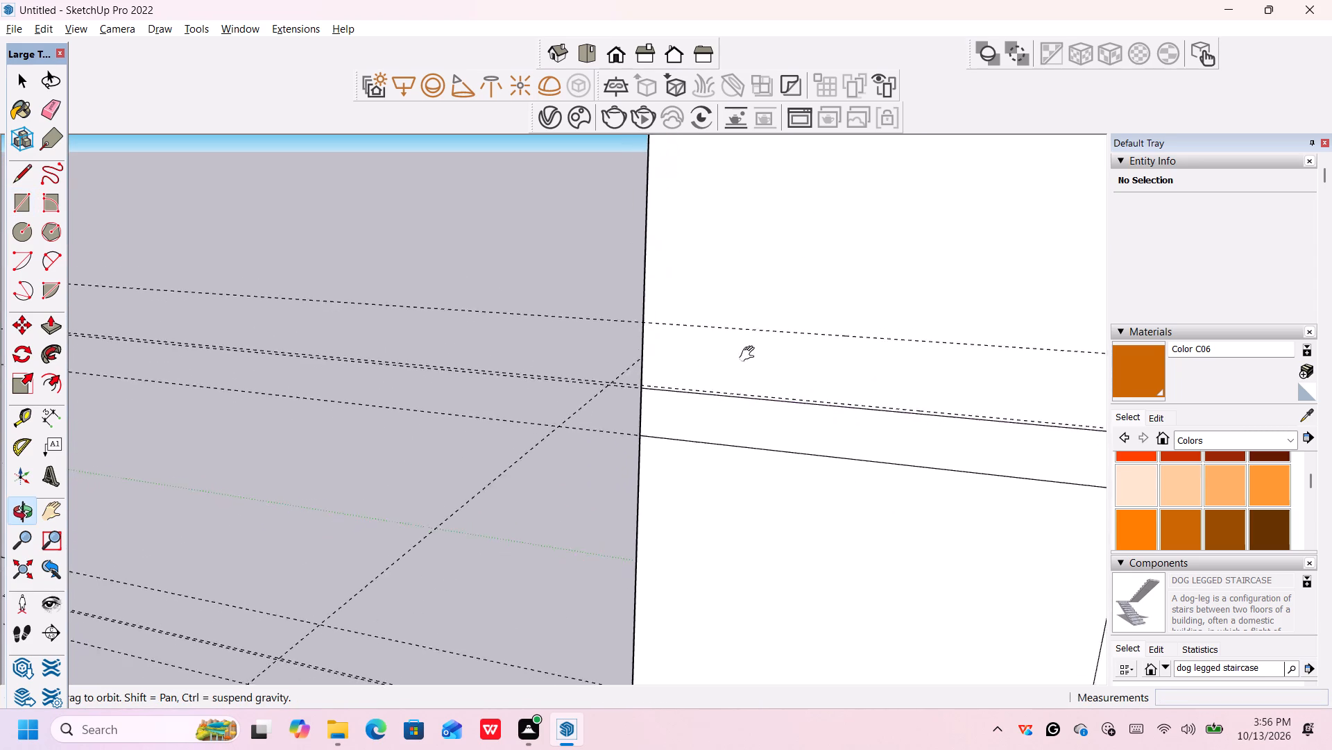
{"action": "middle_click_drag", "start_coordinate": [750, 354], "coordinate": [485, 278], "text": "shift"}
{"action": "scroll", "coordinate": [803, 324], "scroll_direction": "up", "scroll_amount": 2}
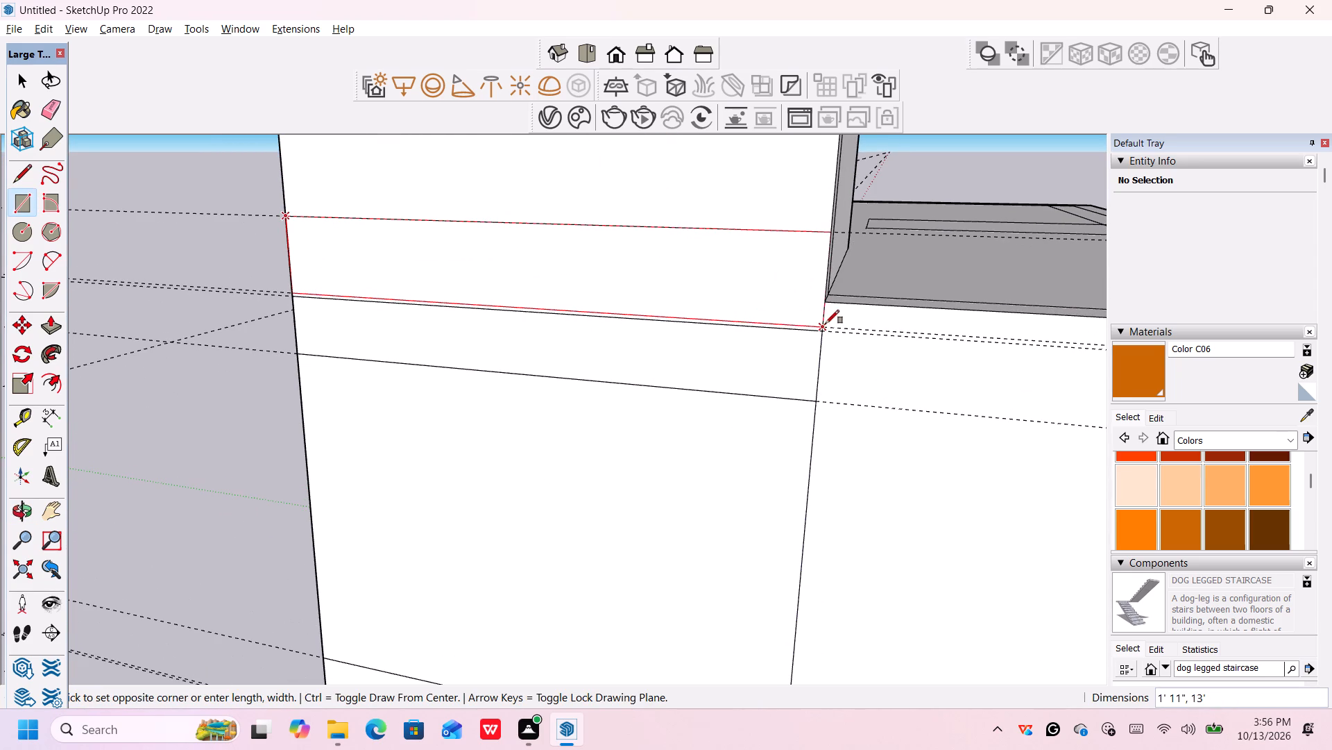
{"action": "left_click", "coordinate": [822, 324]}
{"action": "key", "text": "space"}
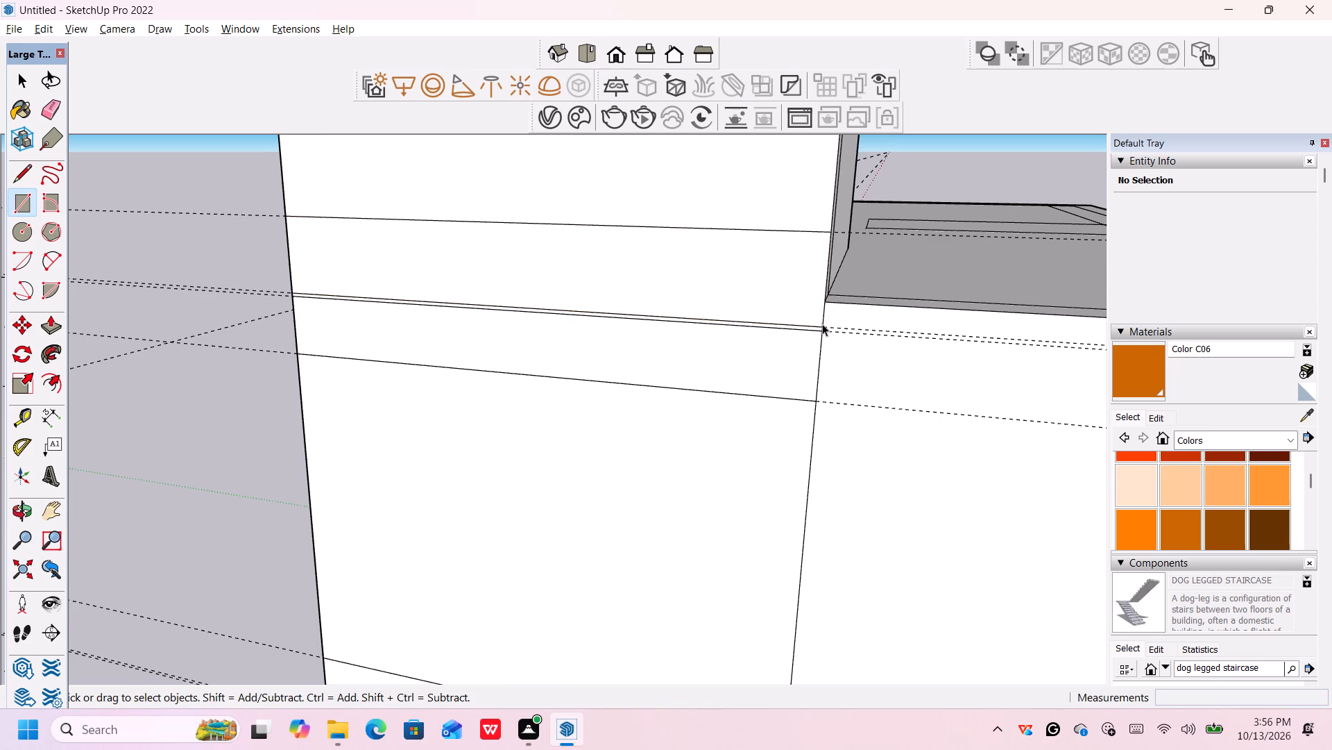
Push/Pull the lowest 1'6" by 13' panel on the stair tower's side wall outward 4'.
{"action": "scroll", "coordinate": [822, 324], "scroll_direction": "down", "scroll_amount": 20}
{"action": "scroll", "coordinate": [822, 324], "scroll_direction": "down", "scroll_amount": 6}
{"action": "middle_click_drag", "start_coordinate": [807, 455], "coordinate": [808, 449]}
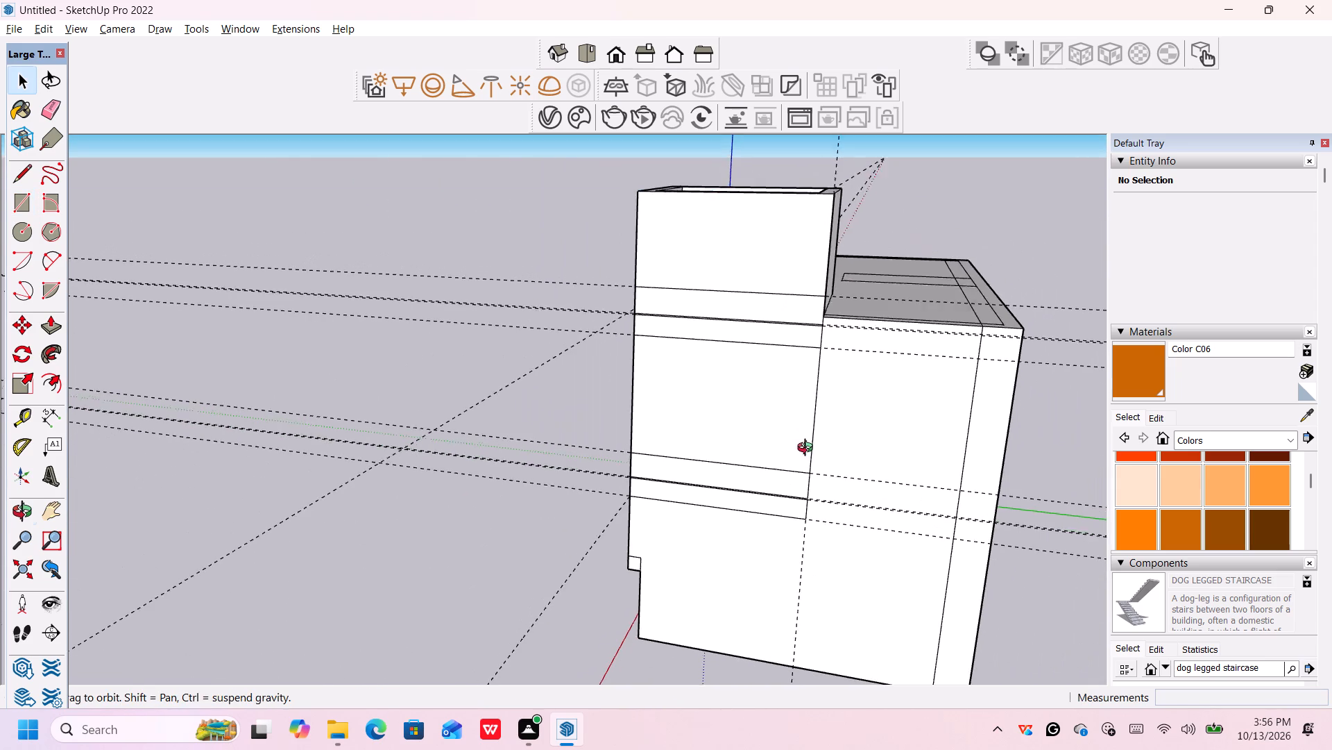
{"action": "middle_click_drag", "start_coordinate": [808, 449], "coordinate": [820, 418]}
{"action": "scroll", "coordinate": [717, 357], "scroll_direction": "up", "scroll_amount": 4}
{"action": "middle_click_drag", "start_coordinate": [719, 361], "coordinate": [948, 383]}
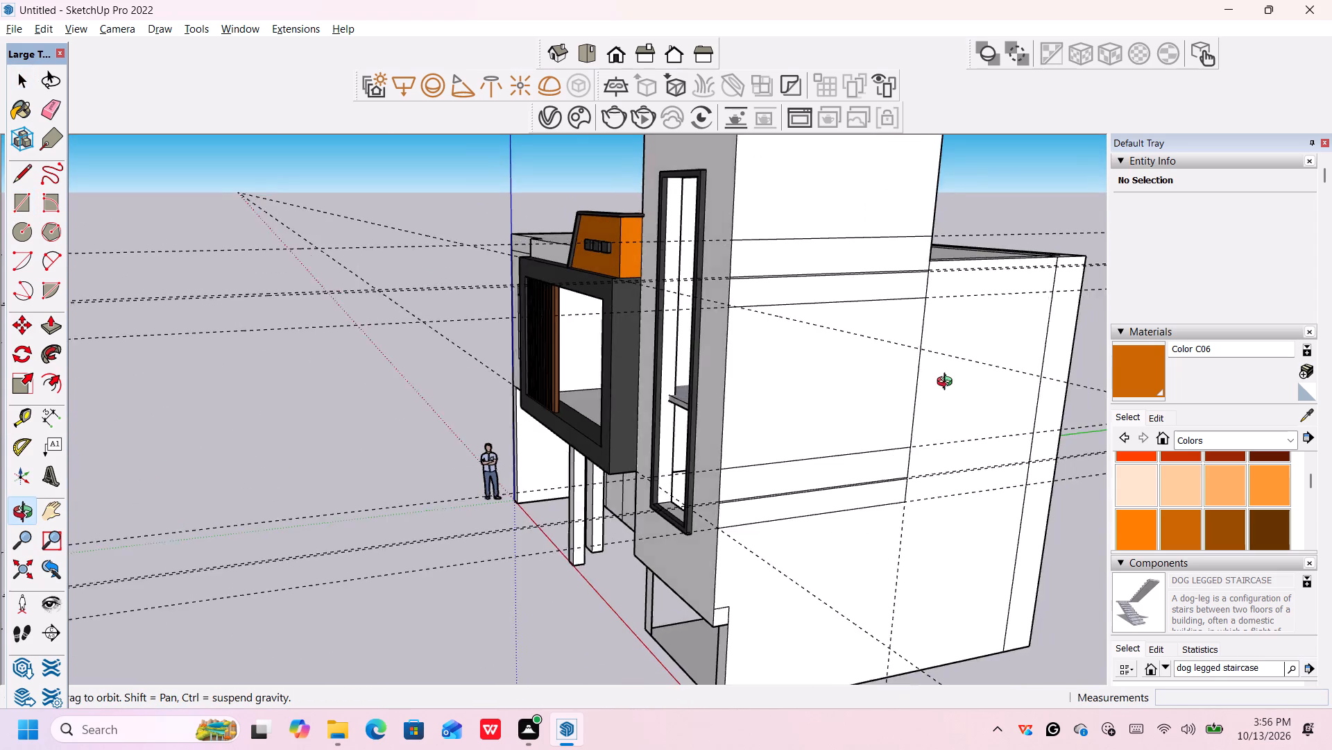
{"action": "middle_click_drag", "start_coordinate": [948, 383], "coordinate": [857, 387]}
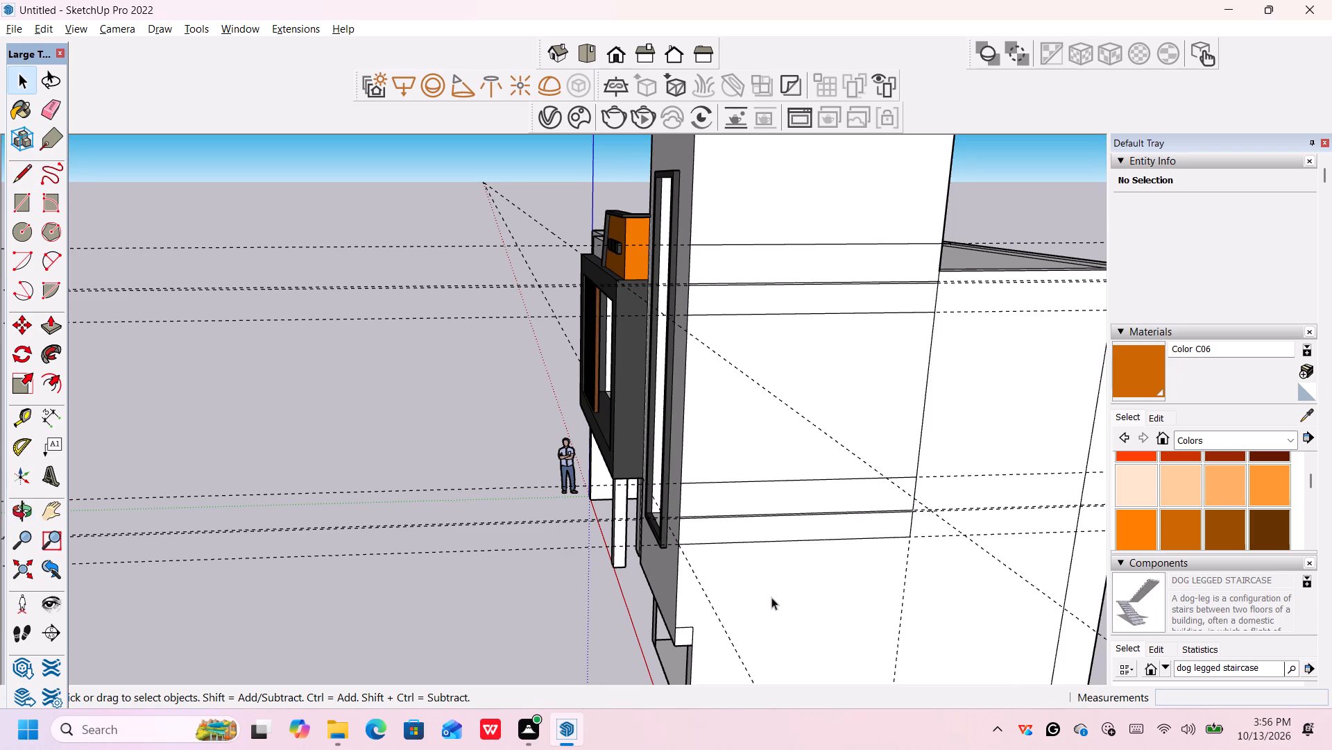
{"action": "key", "text": "p"}
{"action": "left_click", "coordinate": [778, 528]}
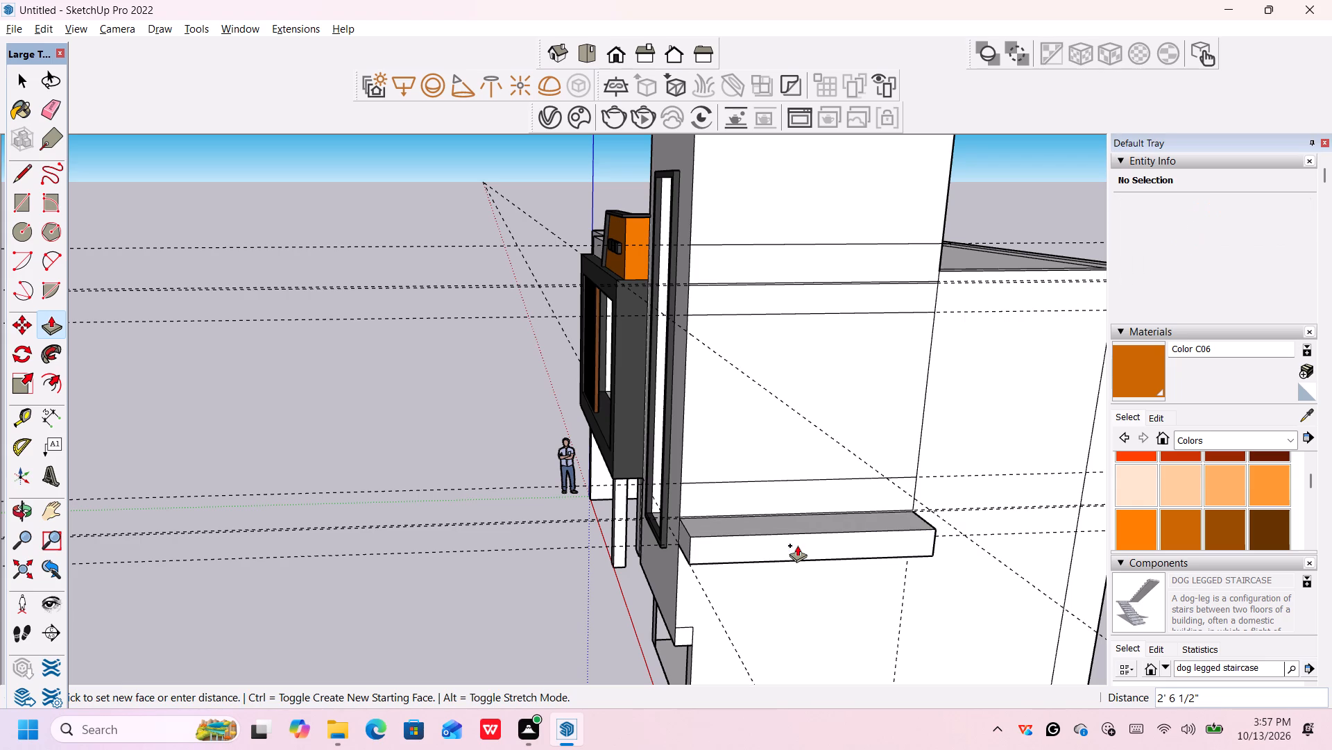
{"action": "scroll", "coordinate": [799, 545], "scroll_direction": "up", "scroll_amount": 3}
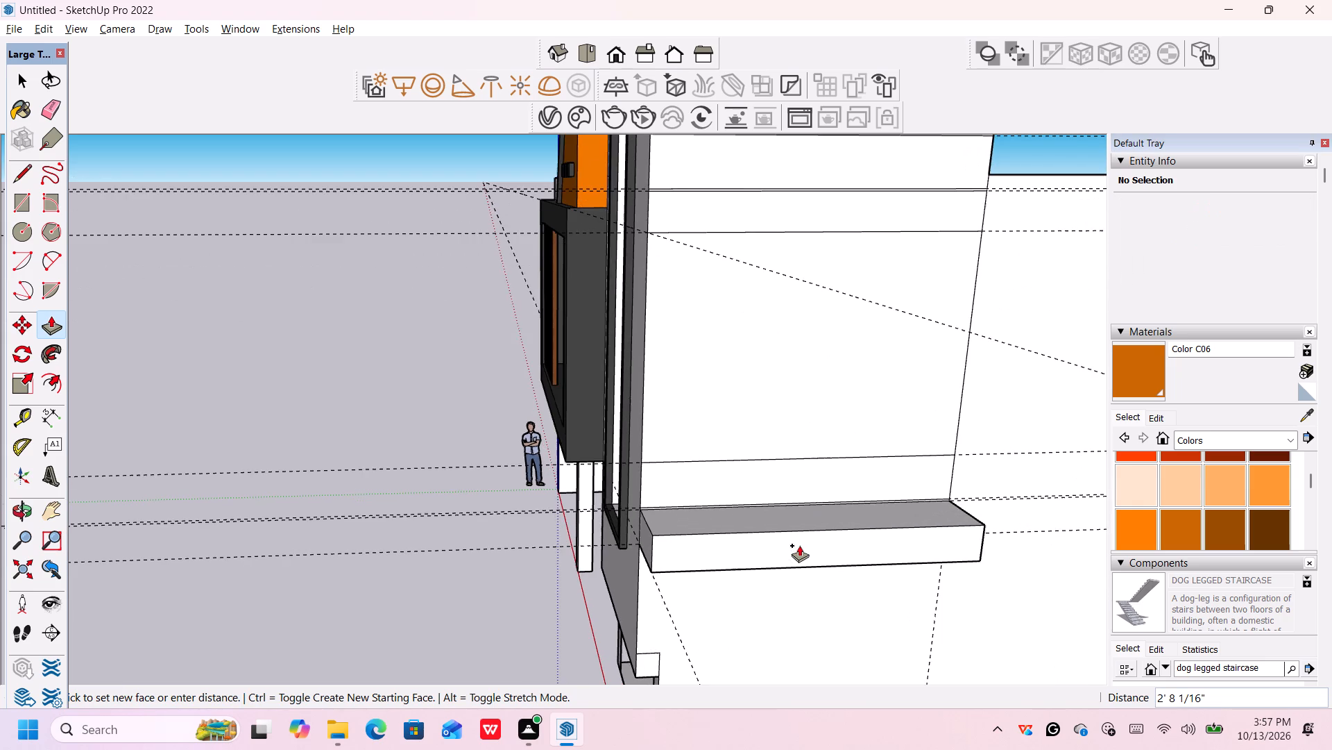
{"action": "scroll", "coordinate": [799, 545], "scroll_direction": "down", "scroll_amount": 4}
{"action": "middle_click_drag", "start_coordinate": [790, 549], "coordinate": [1182, 553]}
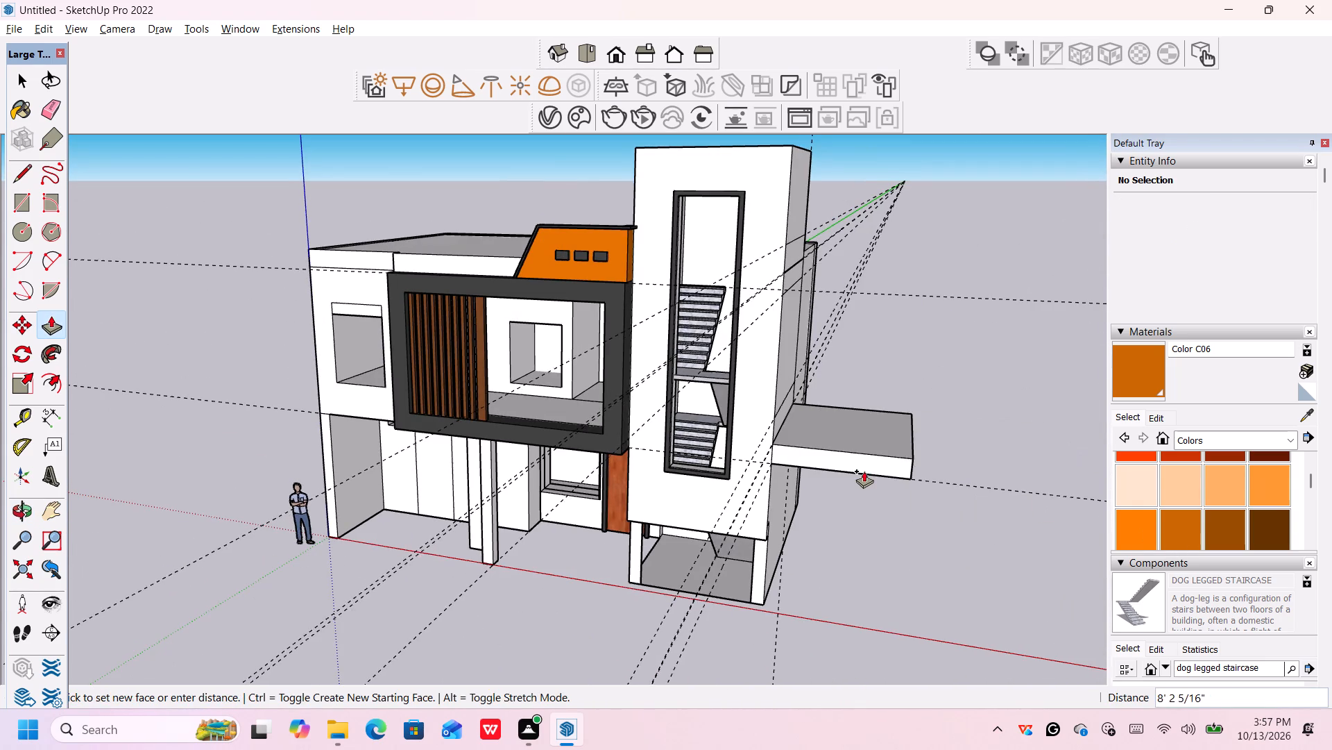
{"action": "scroll", "coordinate": [826, 462], "scroll_direction": "up", "scroll_amount": 2}
{"action": "scroll", "coordinate": [797, 449], "scroll_direction": "down", "scroll_amount": 1}
{"action": "scroll", "coordinate": [815, 452], "scroll_direction": "up", "scroll_amount": 1}
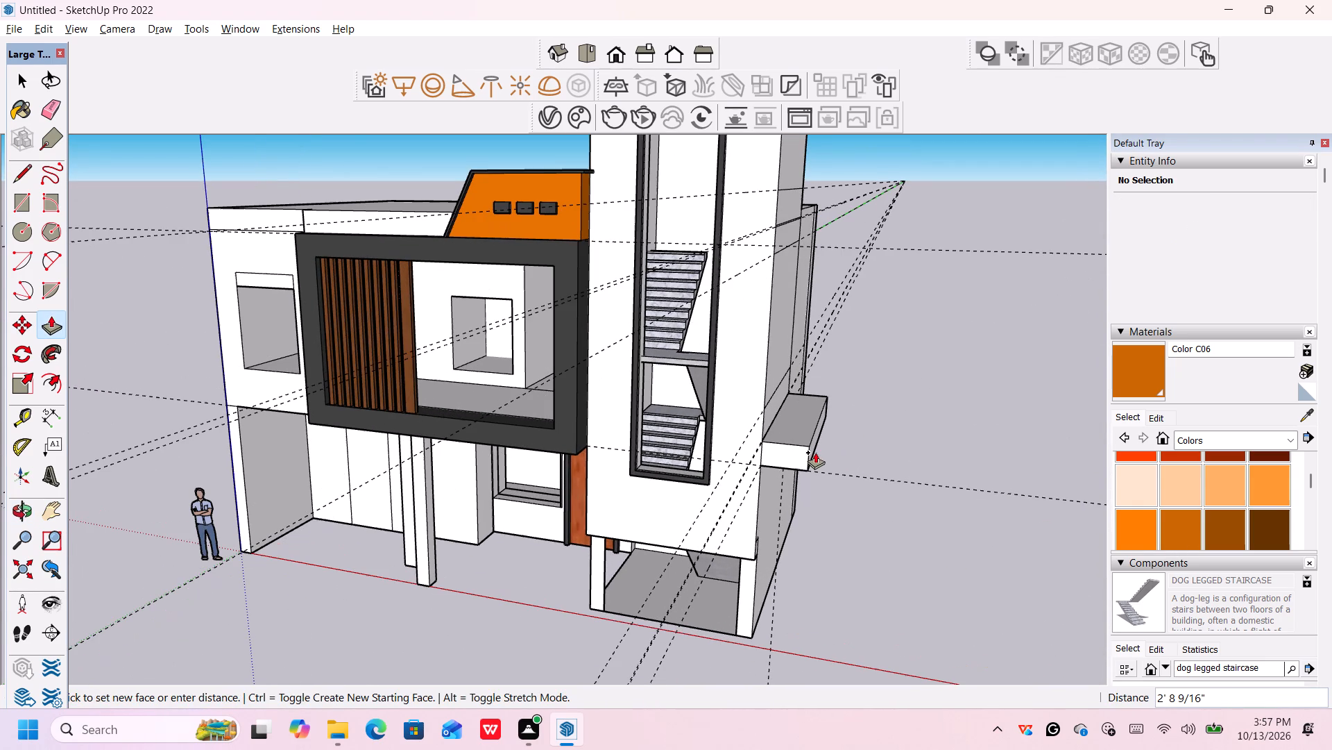
{"action": "middle_click_drag", "start_coordinate": [817, 453], "coordinate": [847, 415]}
{"action": "scroll", "coordinate": [845, 418], "scroll_direction": "up", "scroll_amount": 1}
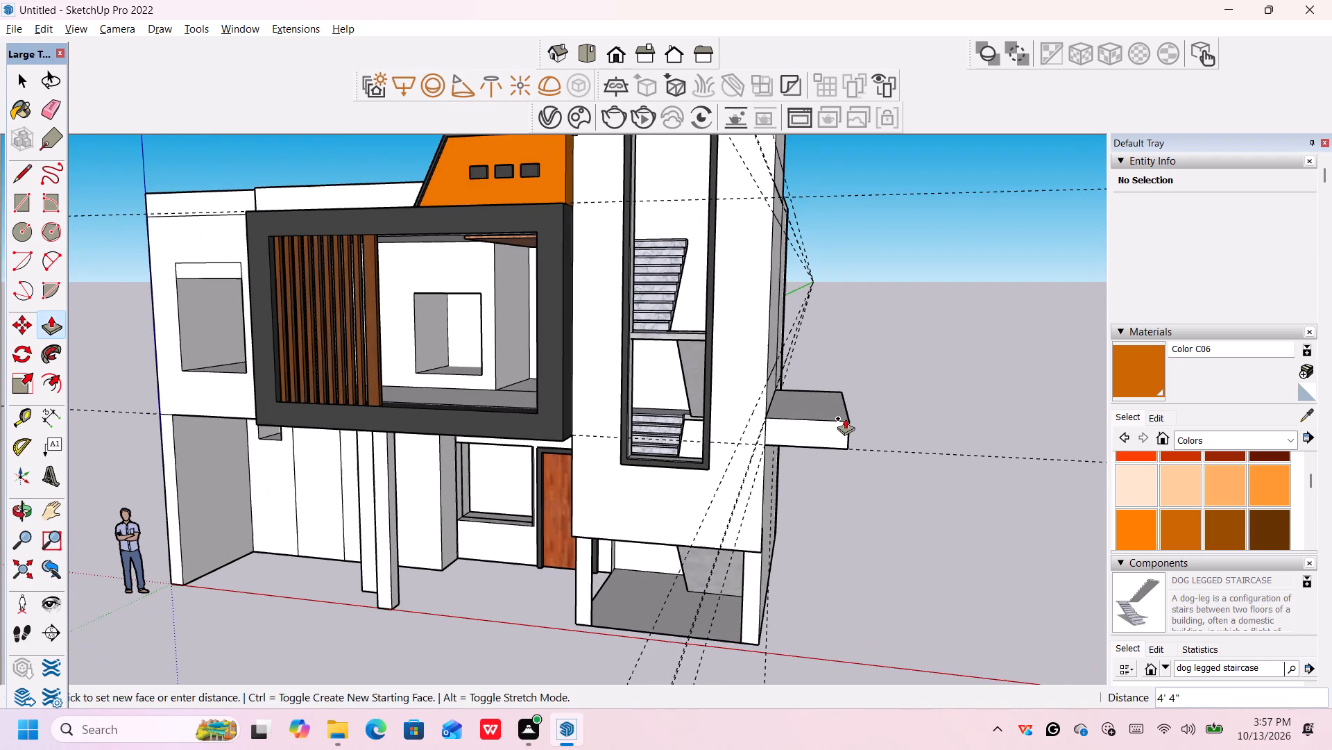
{"action": "key", "text": "4"}
{"action": "key", "text": "apostrophe"}
{"action": "key", "text": "Return"}
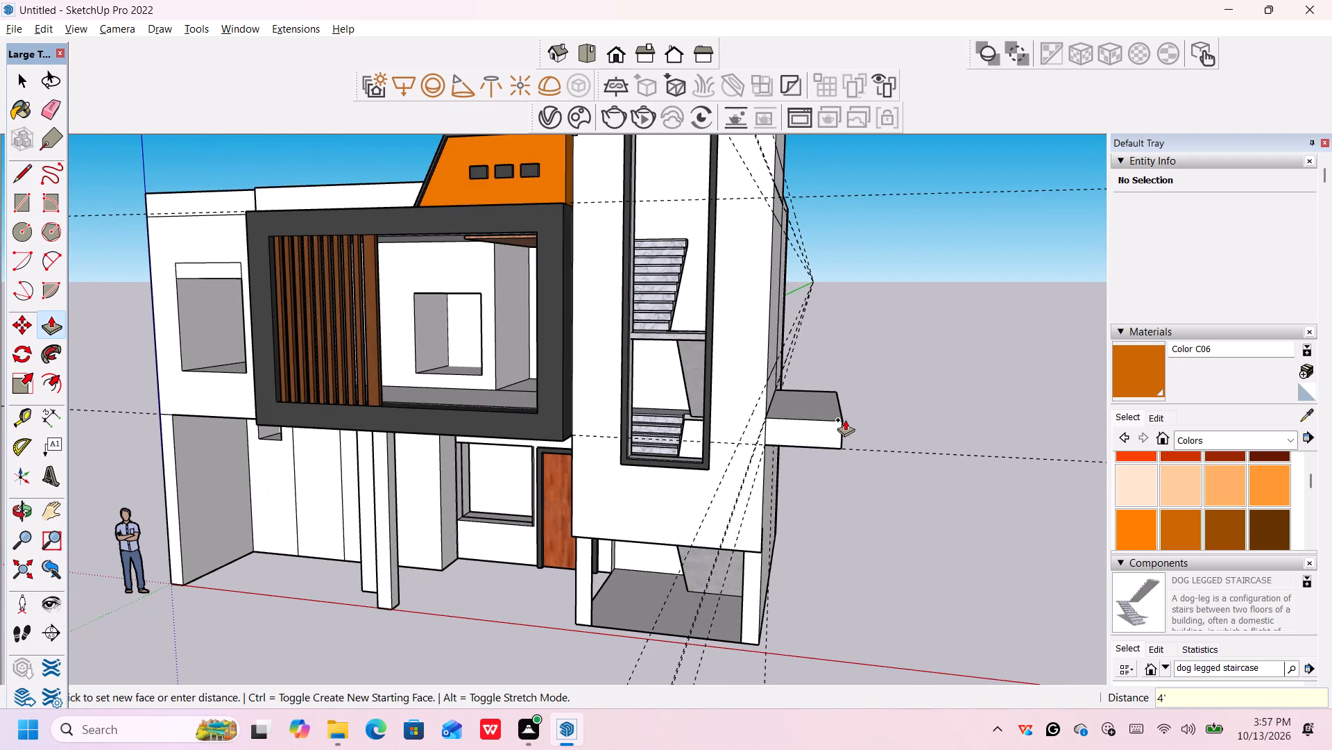
Push/Pull the 1'11" by 13' panel just above the lower 1" gap outward 4'.
{"action": "scroll", "coordinate": [913, 440], "scroll_direction": "down", "scroll_amount": 3}
{"action": "scroll", "coordinate": [893, 523], "scroll_direction": "down", "scroll_amount": 3}
{"action": "middle_click_drag", "start_coordinate": [891, 542], "coordinate": [898, 533]}
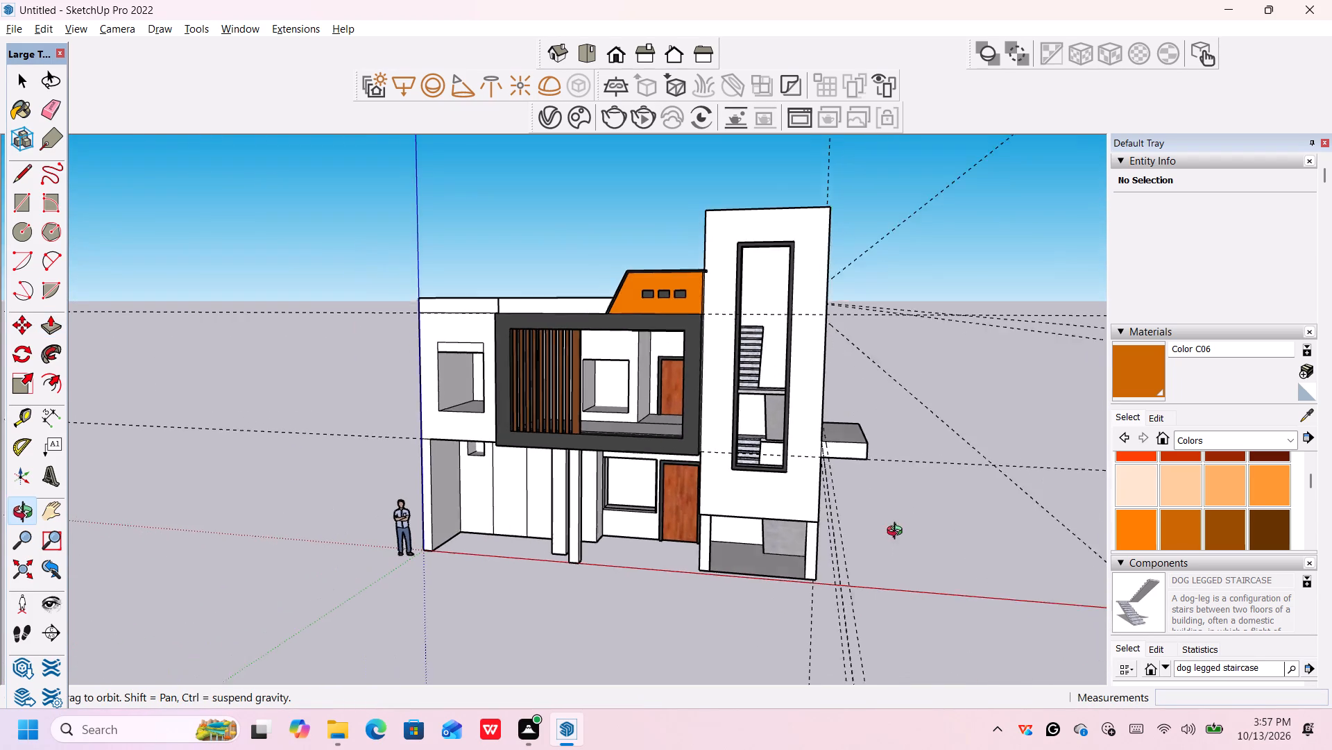
{"action": "middle_click_drag", "start_coordinate": [898, 533], "coordinate": [1015, 512]}
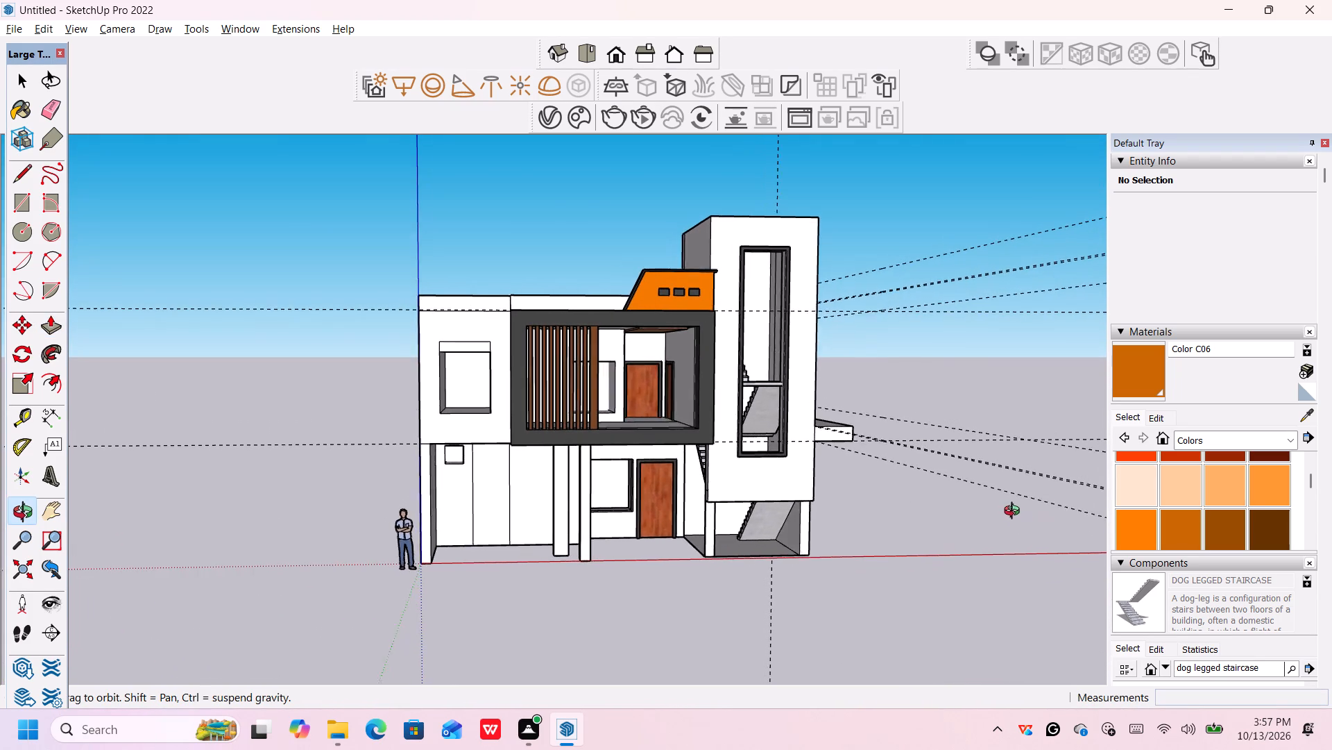
{"action": "middle_click_drag", "start_coordinate": [1015, 512], "coordinate": [1019, 520]}
{"action": "middle_click_drag", "start_coordinate": [996, 526], "coordinate": [675, 569]}
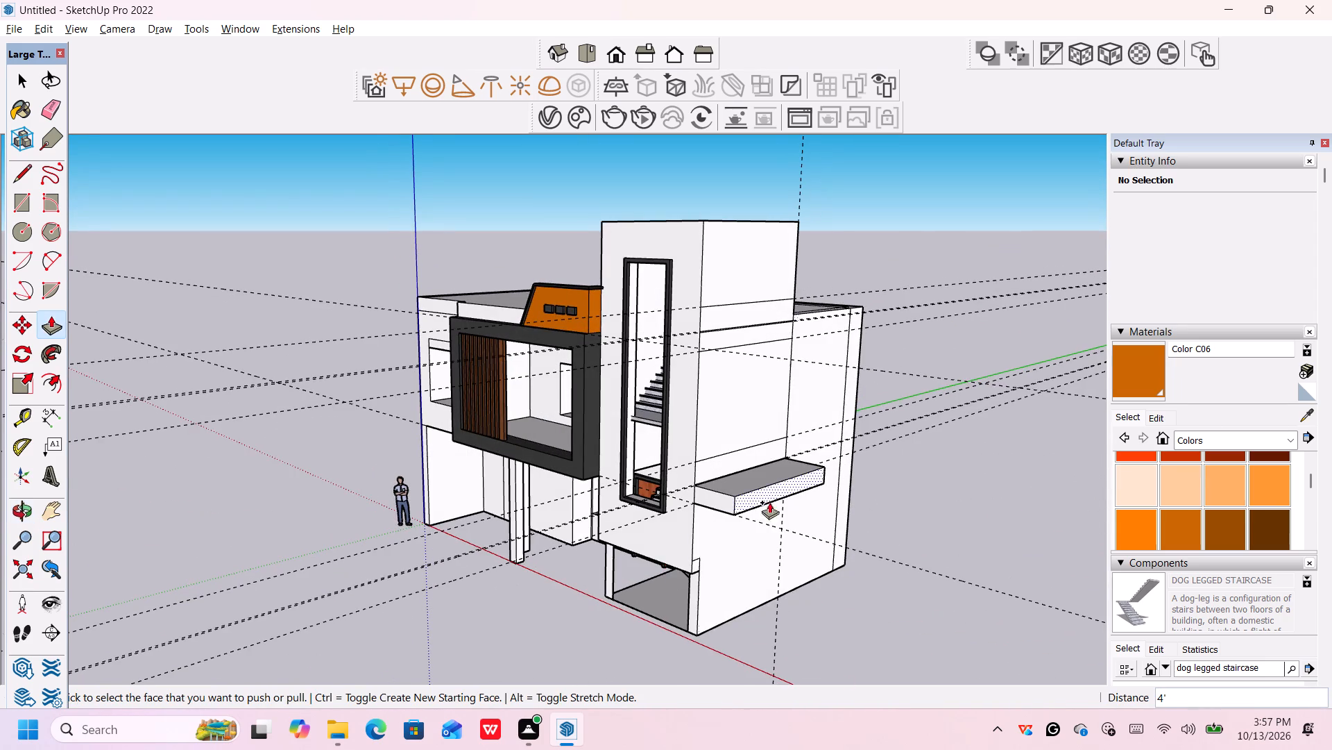
{"action": "scroll", "coordinate": [778, 486], "scroll_direction": "up", "scroll_amount": 5}
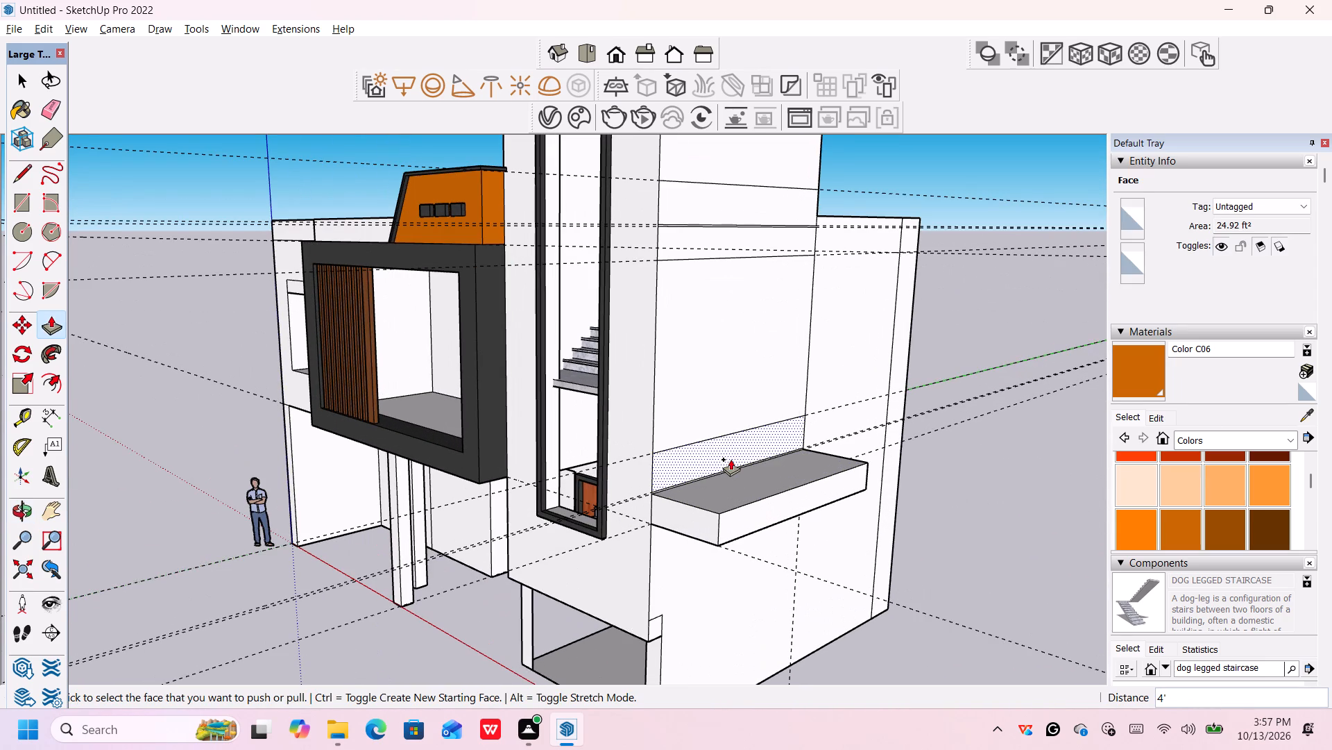
{"action": "left_click", "coordinate": [731, 459]}
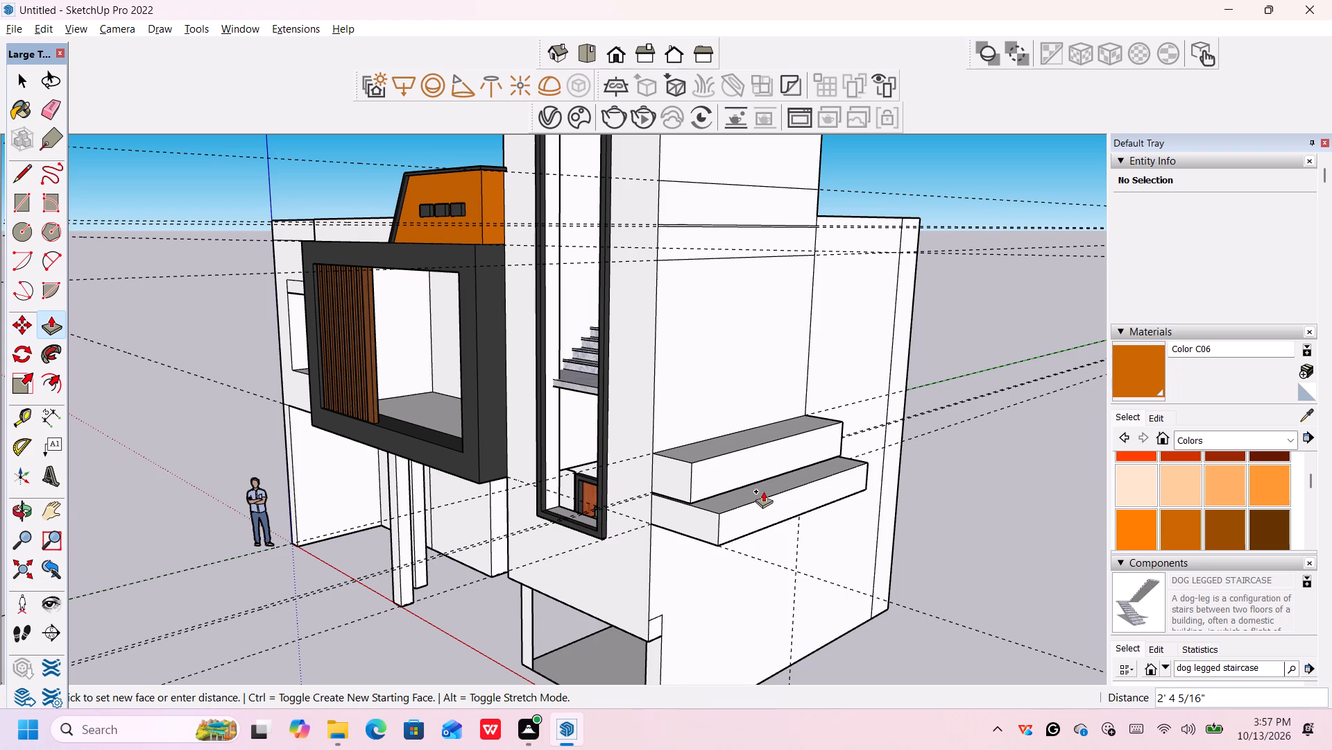
{"action": "scroll", "coordinate": [763, 491], "scroll_direction": "down", "scroll_amount": 2}
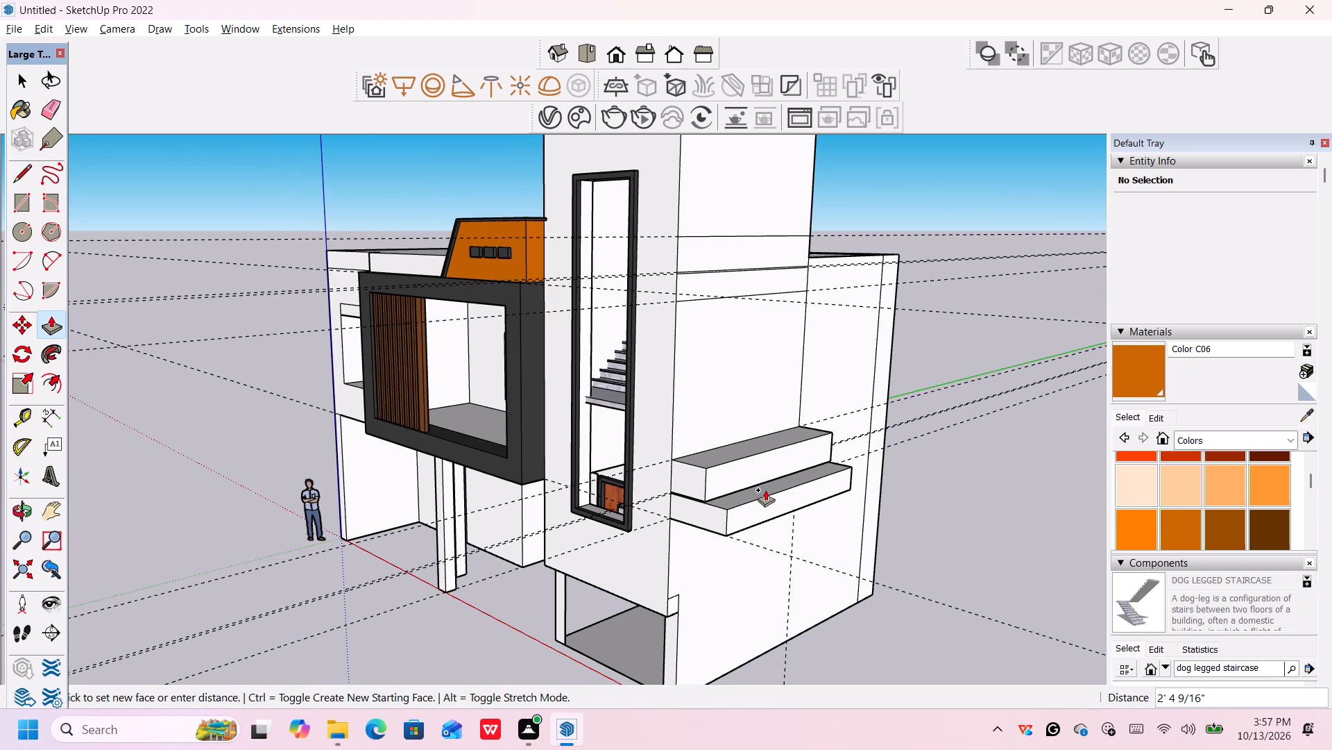
{"action": "type", "text": "4'"}
{"action": "key", "text": "Return"}
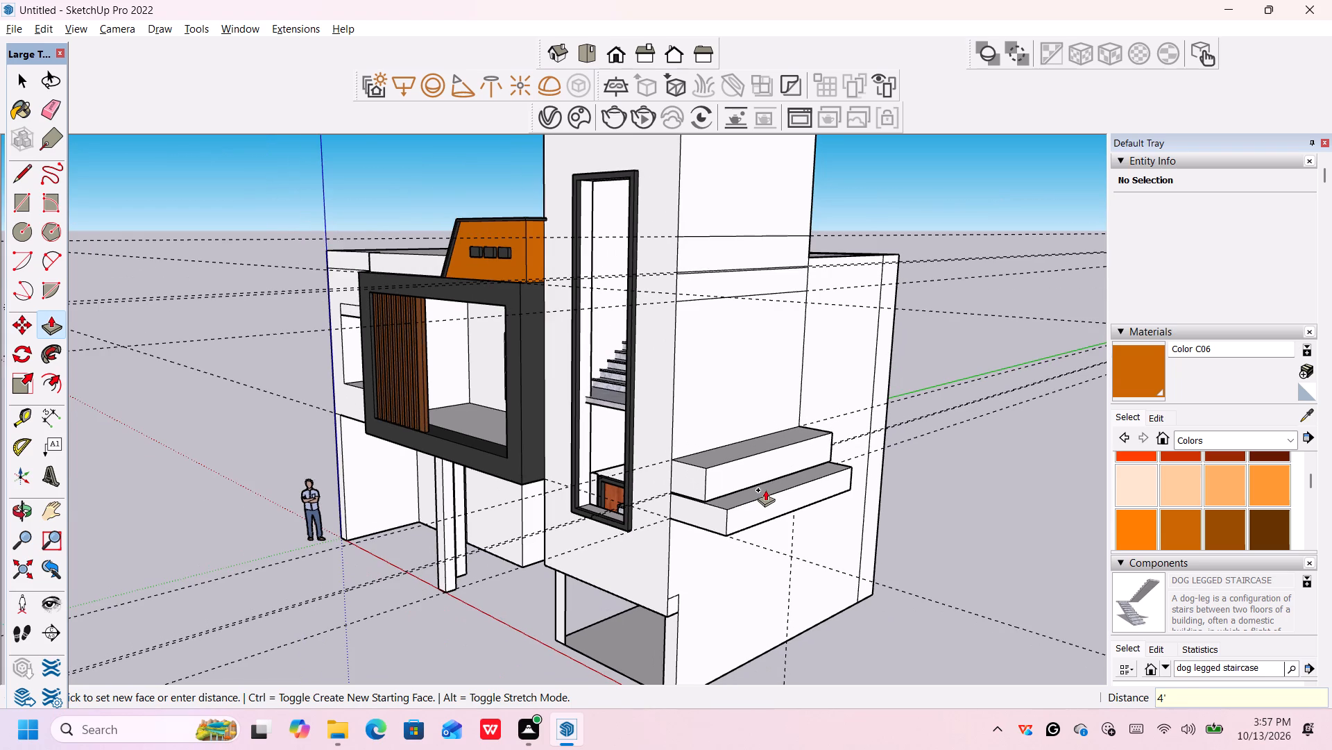
{"action": "scroll", "coordinate": [842, 489], "scroll_direction": "down", "scroll_amount": 1}
{"action": "scroll", "coordinate": [927, 517], "scroll_direction": "up", "scroll_amount": 3}
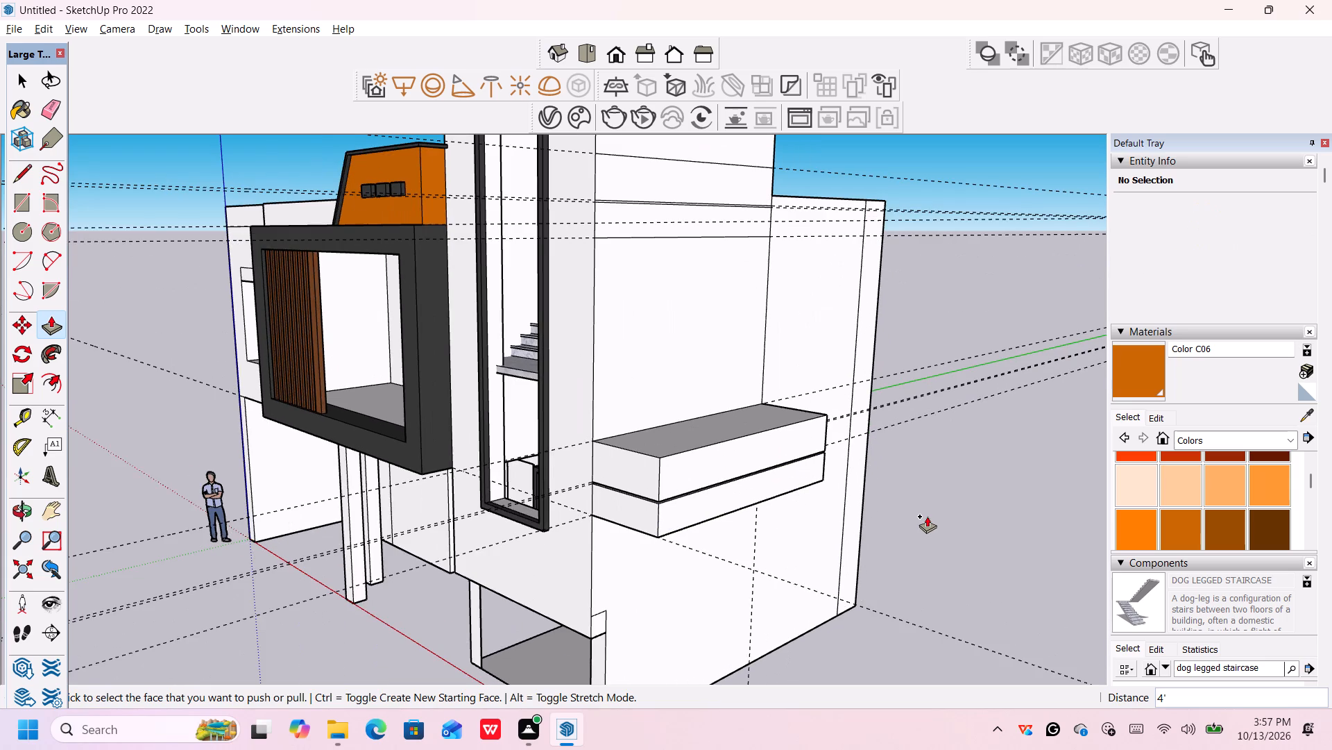
Push/Pull the 13' wide panel just below the upper 1" gap on the stair tower's side wall outward 4'.
{"action": "scroll", "coordinate": [927, 516], "scroll_direction": "down", "scroll_amount": 2}
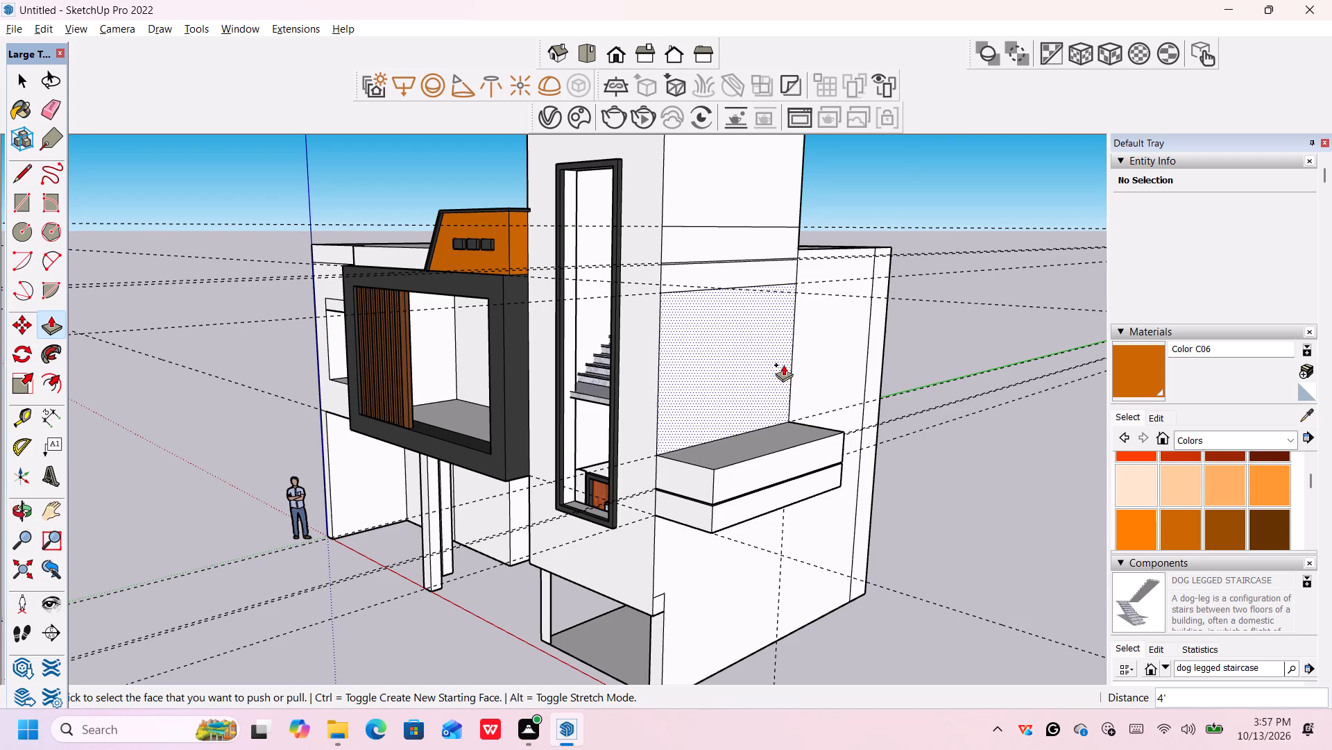
{"action": "scroll", "coordinate": [697, 266], "scroll_direction": "up", "scroll_amount": 5}
{"action": "left_click", "coordinate": [706, 272]}
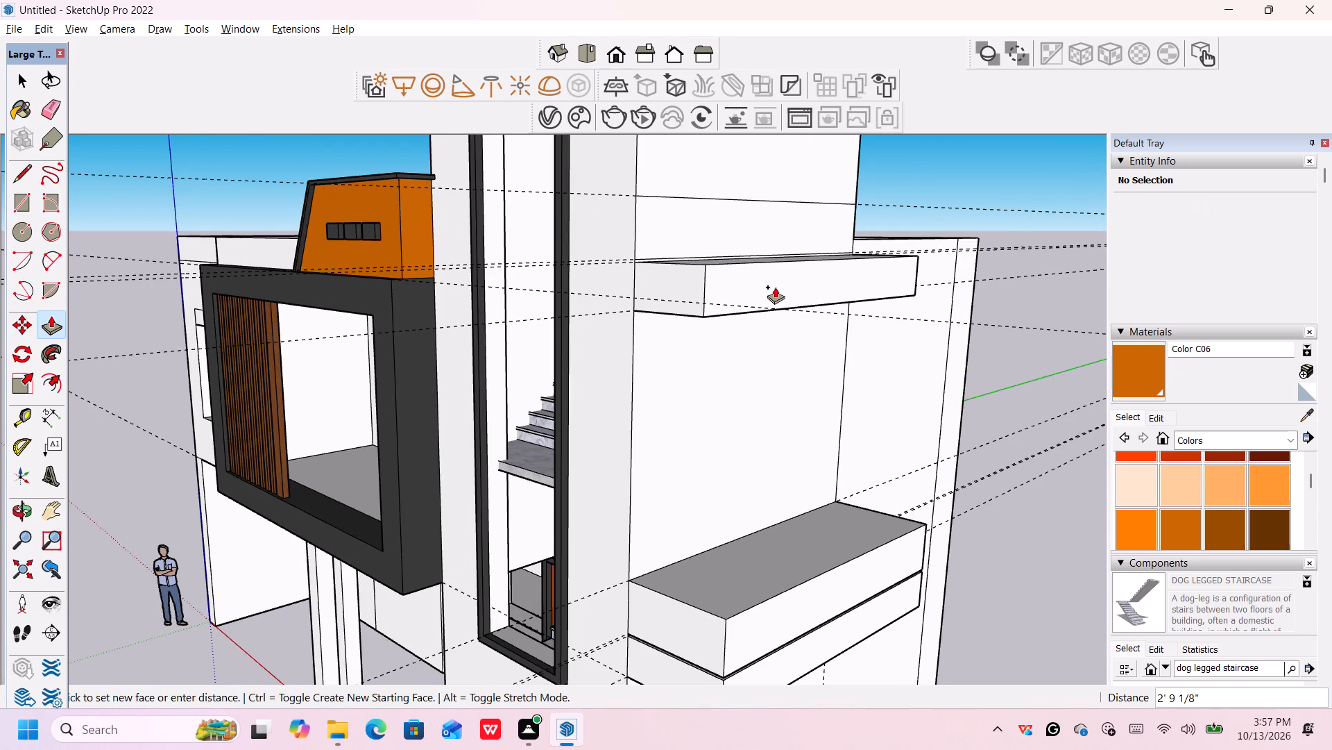
{"action": "type", "text": "4'"}
{"action": "key", "text": "Return"}
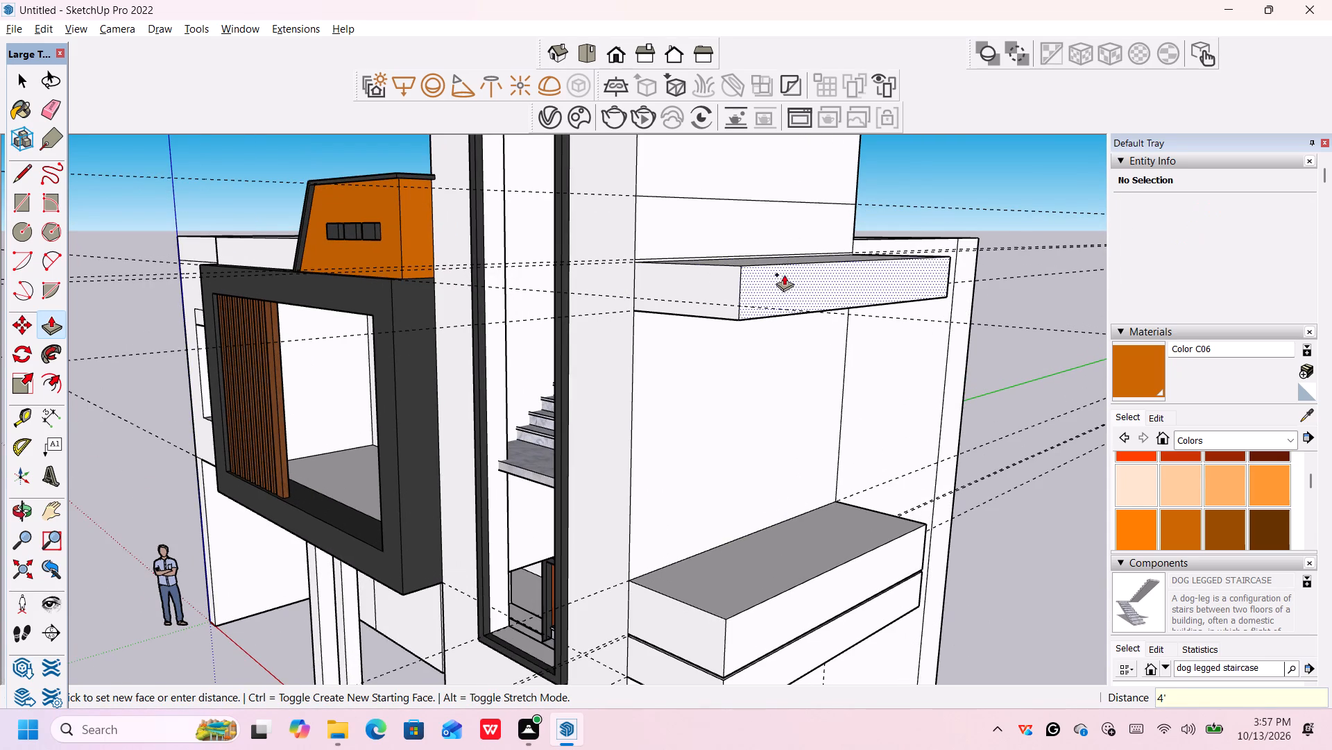
Push/Pull the 1'11" by 13' panel just above the upper 1" gap outward 4'.
{"action": "left_click", "coordinate": [746, 231]}
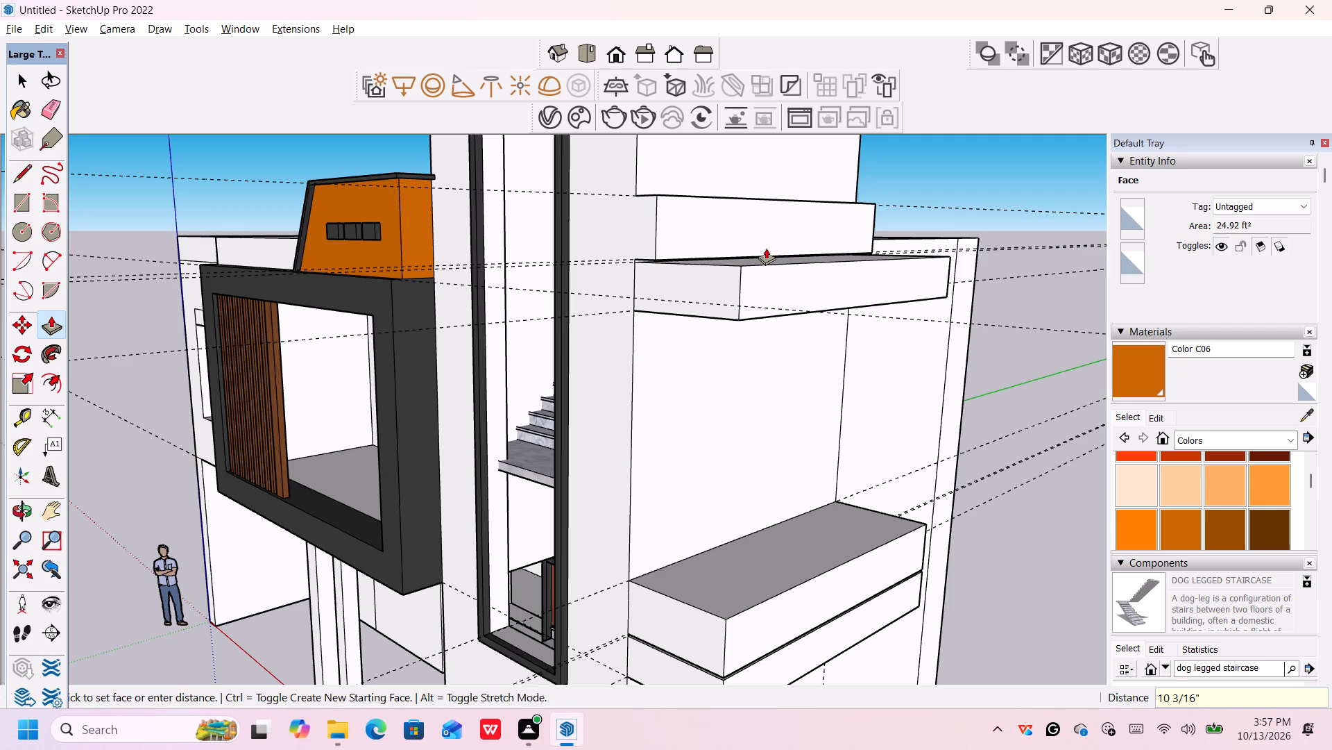
{"action": "key", "text": "4"}
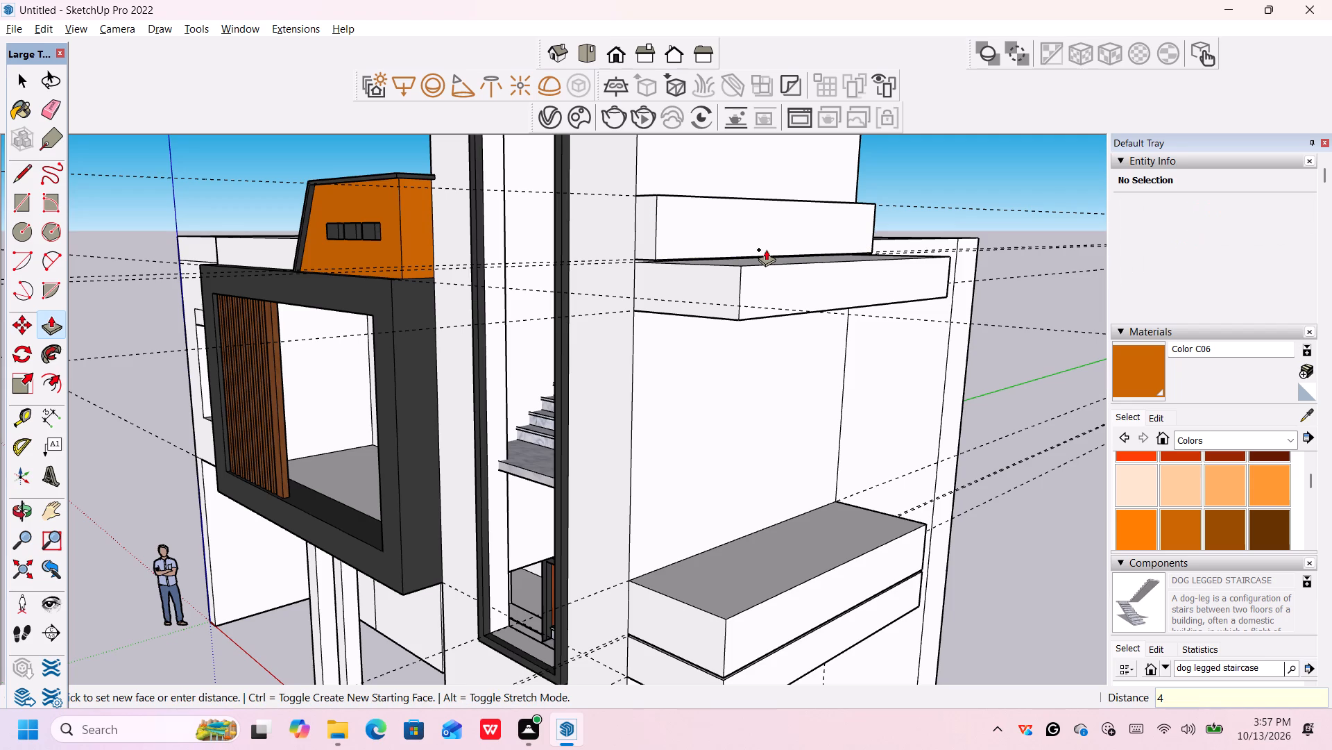
{"action": "key", "text": "apostrophe"}
{"action": "key", "text": "Return"}
{"action": "left_click", "coordinate": [768, 251]}
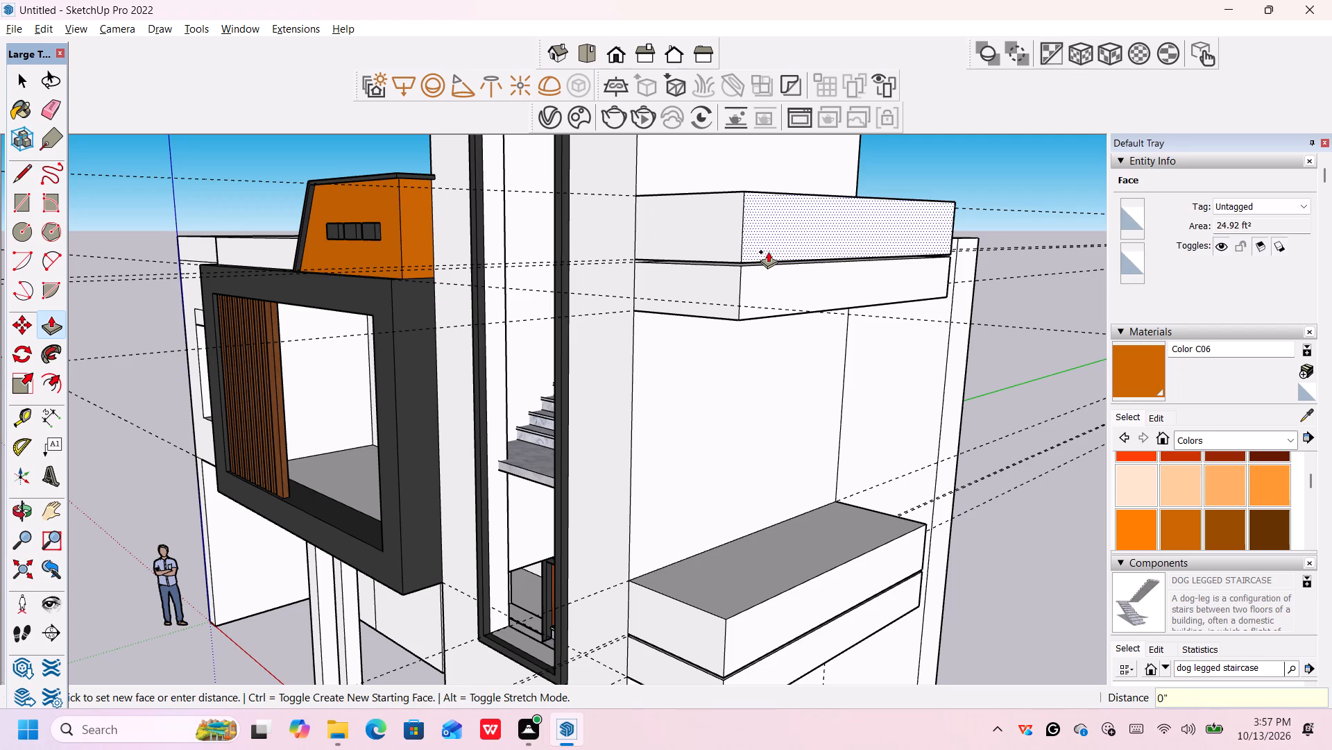
{"action": "scroll", "coordinate": [810, 369], "scroll_direction": "down", "scroll_amount": 3}
{"action": "key", "text": "Escape"}
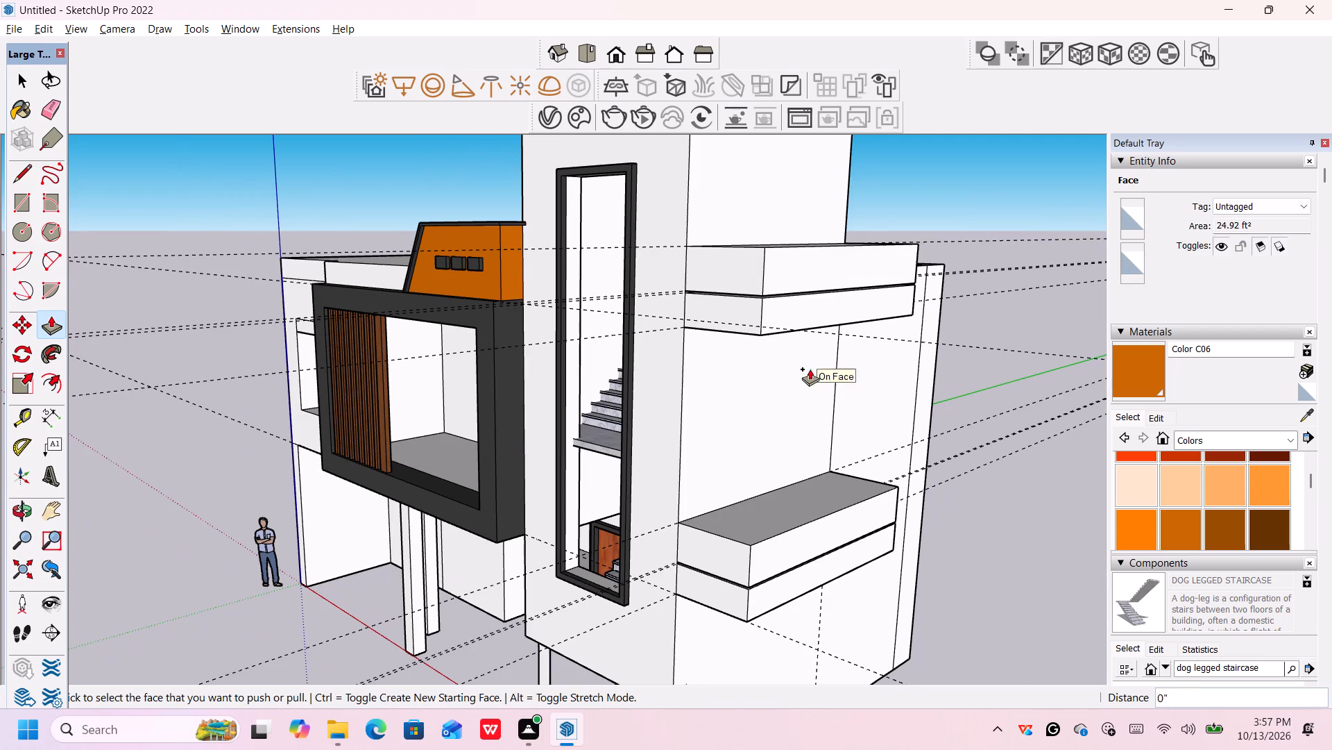
Examine the two pairs of projecting panels on the stair tower's side wall from the side and the front.
{"action": "scroll", "coordinate": [907, 342], "scroll_direction": "down", "scroll_amount": 1}
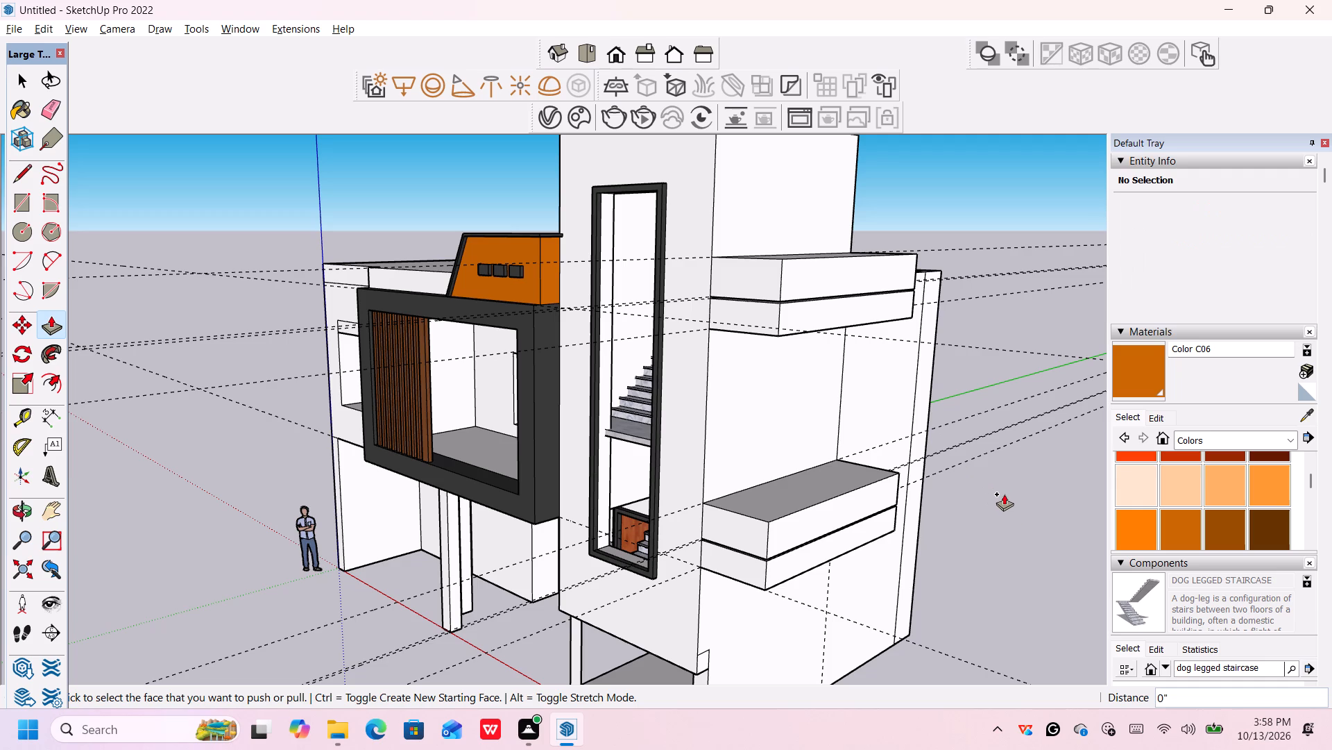
{"action": "scroll", "coordinate": [1004, 494], "scroll_direction": "up", "scroll_amount": 1}
{"action": "middle_click_drag", "start_coordinate": [996, 492], "coordinate": [981, 490]}
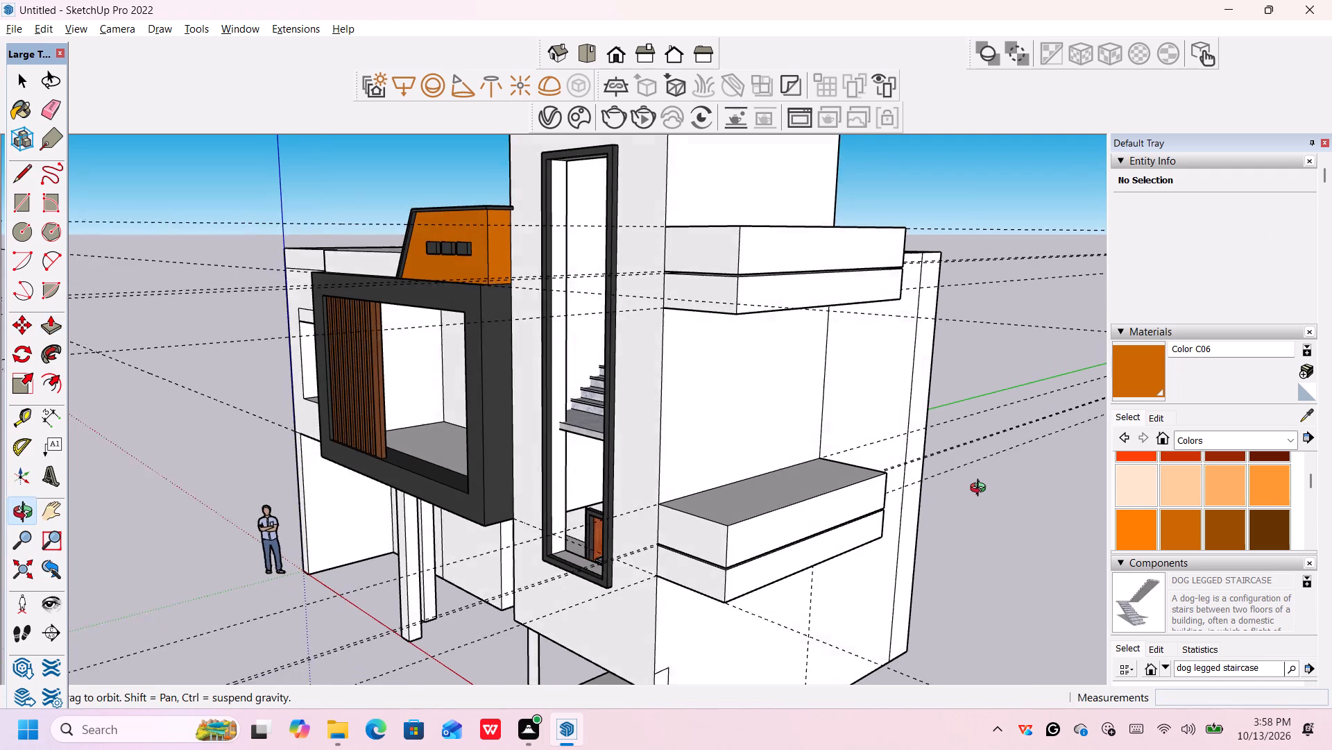
{"action": "middle_click_drag", "start_coordinate": [981, 490], "coordinate": [978, 488]}
{"action": "middle_click", "coordinate": [965, 488]}
{"action": "key", "text": "space"}
{"action": "scroll", "coordinate": [785, 388], "scroll_direction": "up", "scroll_amount": 5}
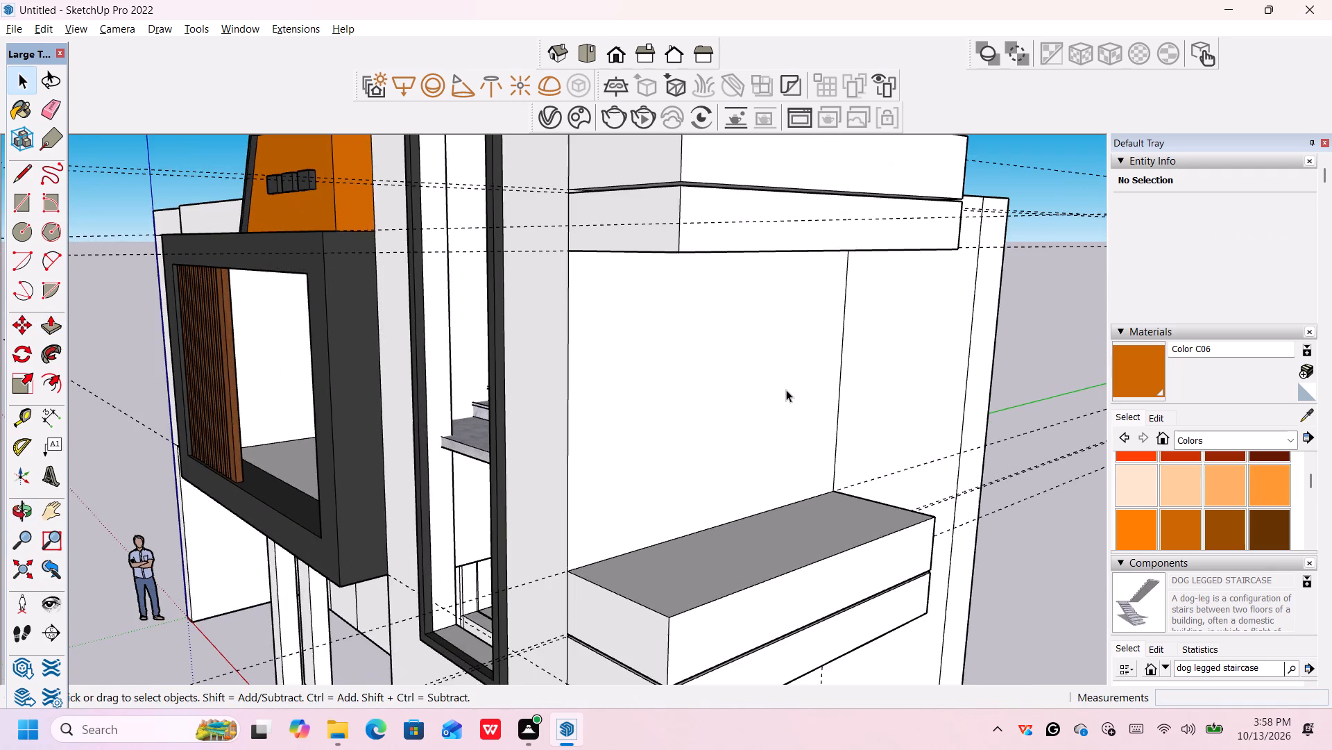
{"action": "middle_click_drag", "start_coordinate": [787, 394], "coordinate": [764, 392]}
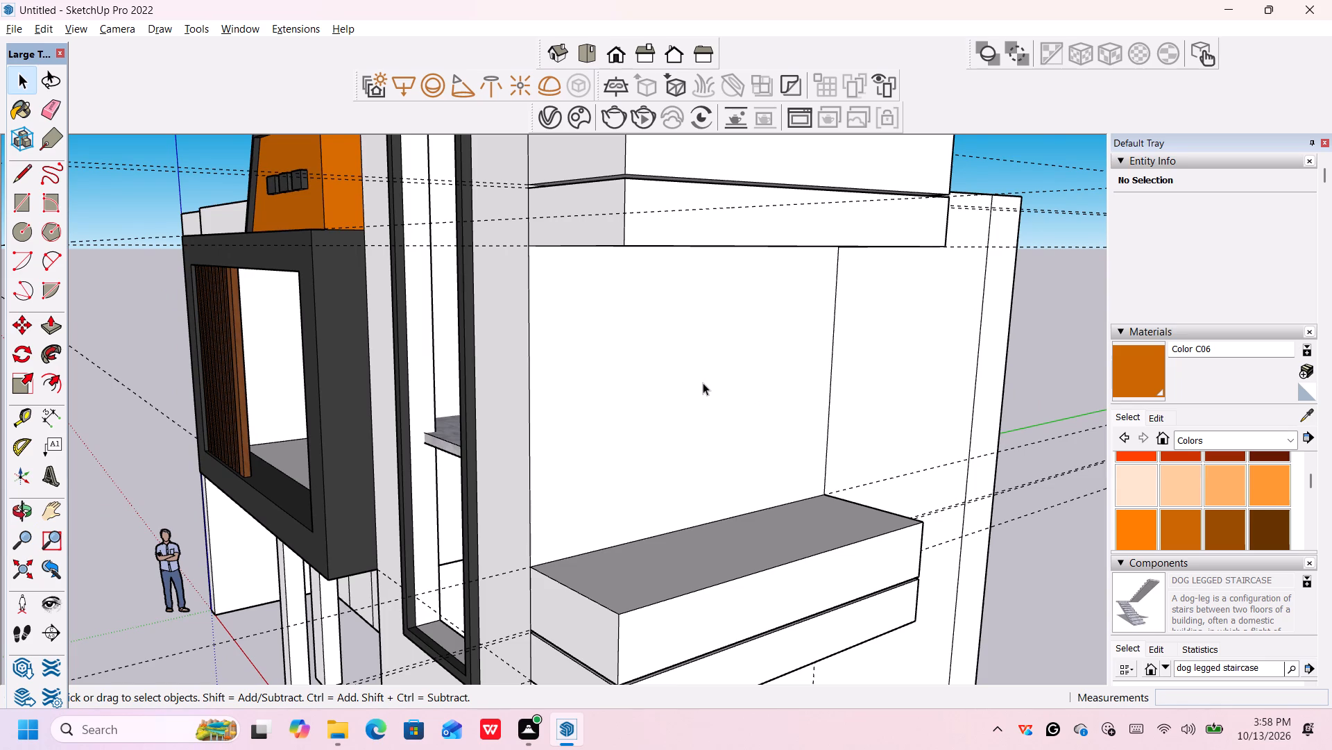
{"action": "scroll", "coordinate": [703, 383], "scroll_direction": "up", "scroll_amount": 2}
{"action": "scroll", "coordinate": [709, 381], "scroll_direction": "down", "scroll_amount": 4}
{"action": "middle_click_drag", "start_coordinate": [739, 409], "coordinate": [656, 385]}
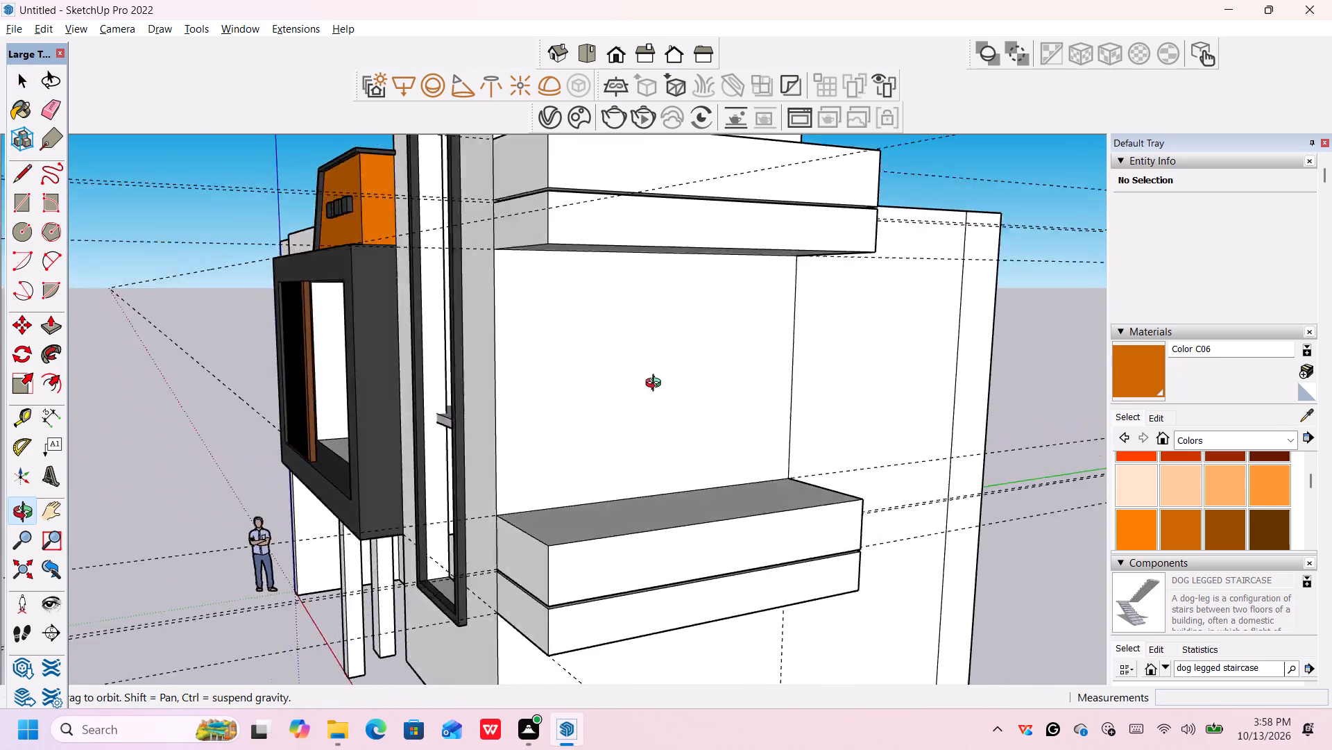
{"action": "middle_click_drag", "start_coordinate": [656, 385], "coordinate": [871, 419]}
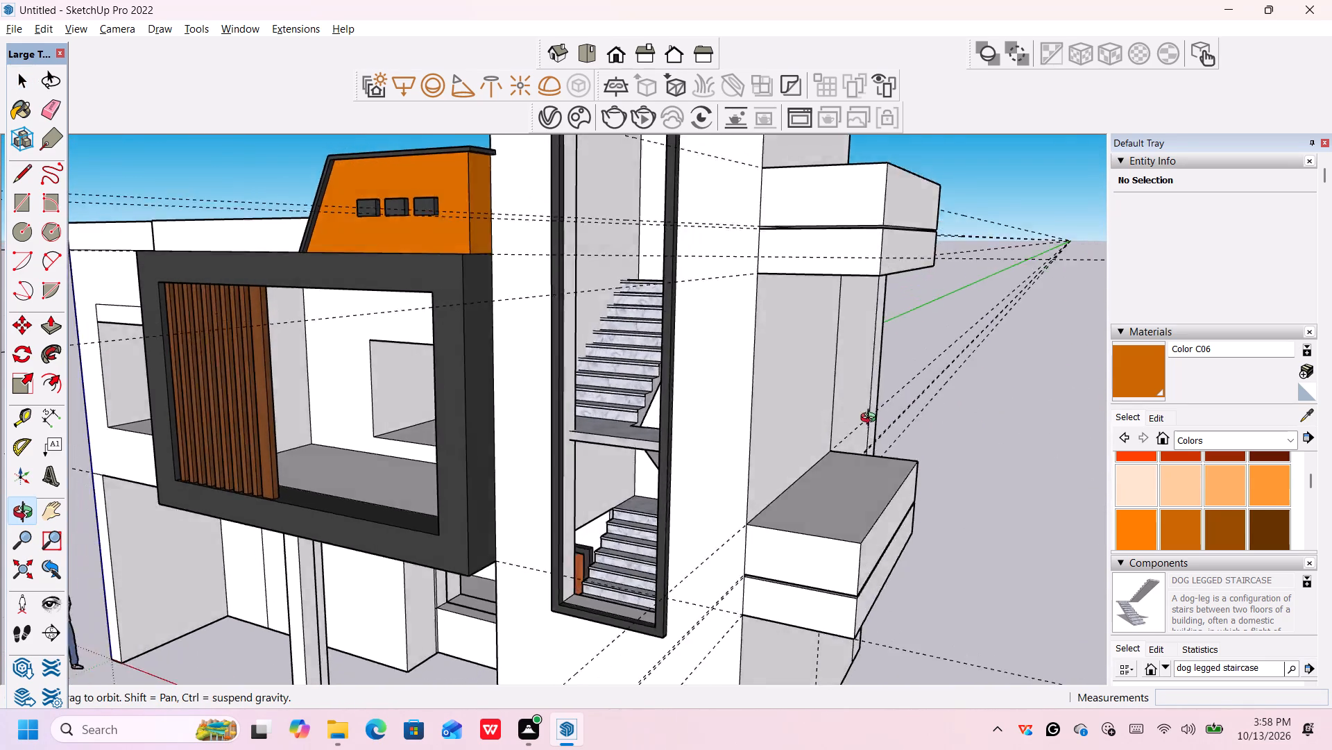
{"action": "middle_click_drag", "start_coordinate": [871, 419], "coordinate": [857, 422]}
{"action": "middle_click_drag", "start_coordinate": [682, 433], "coordinate": [421, 428]}
{"action": "scroll", "coordinate": [506, 433], "scroll_direction": "down", "scroll_amount": 5}
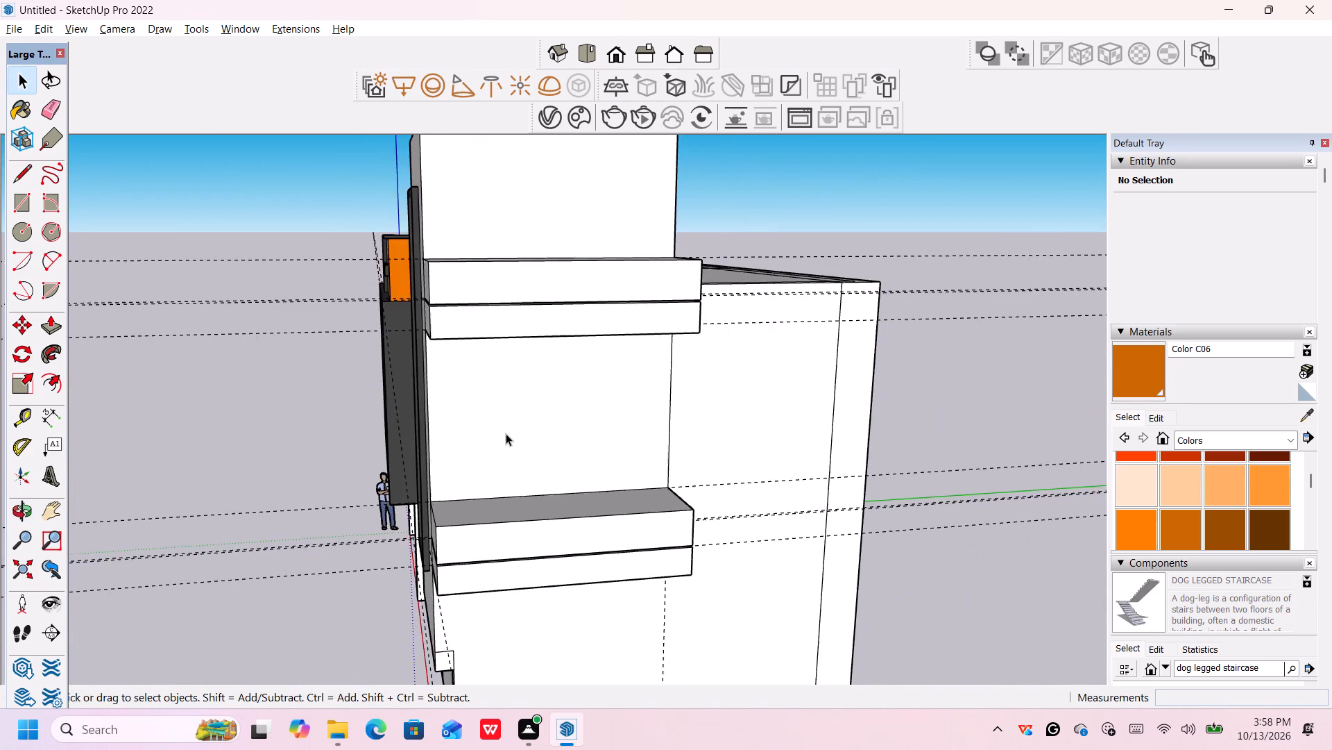
{"action": "scroll", "coordinate": [502, 437], "scroll_direction": "down", "scroll_amount": 2}
{"action": "middle_click_drag", "start_coordinate": [498, 449], "coordinate": [669, 466]}
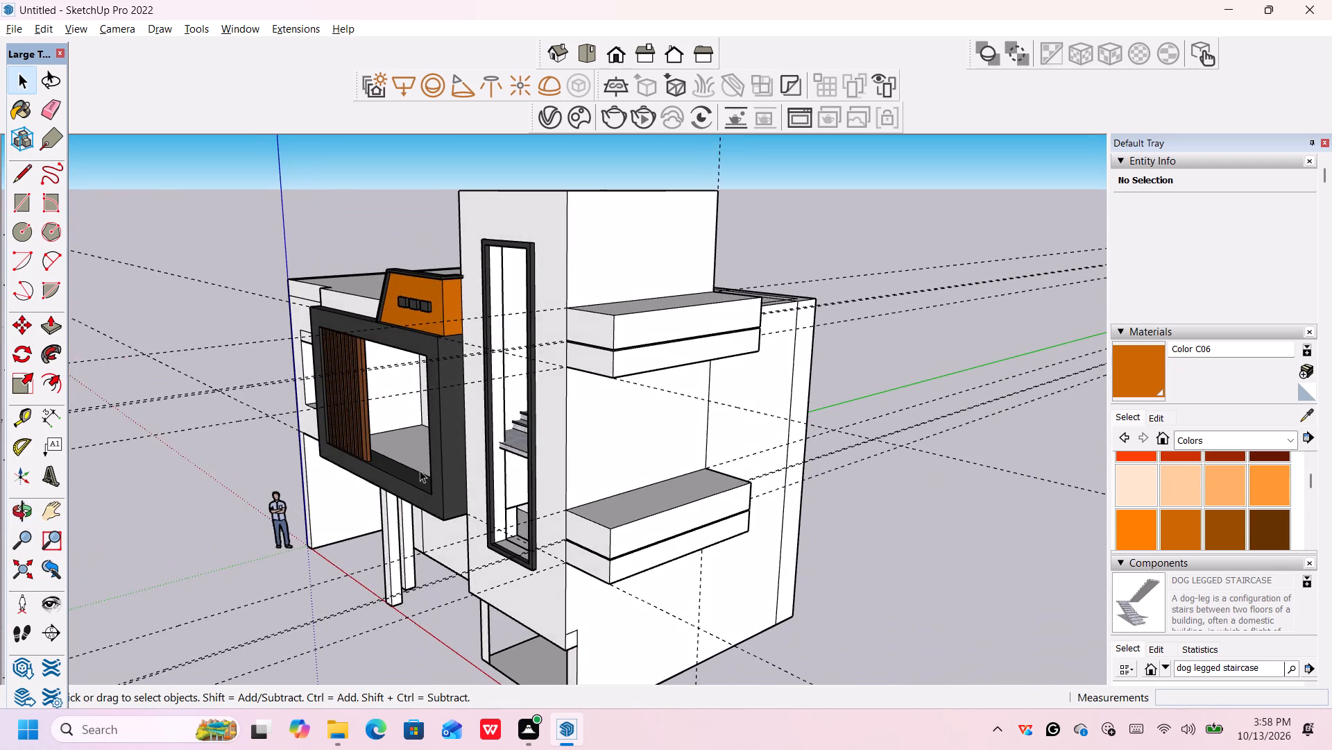
Delete all the remaining construction guides around the house, including the vertical one on the stair tower's side wall.
{"action": "scroll", "coordinate": [232, 446], "scroll_direction": "down", "scroll_amount": 5}
{"action": "left_click_drag", "start_coordinate": [200, 348], "coordinate": [153, 635]}
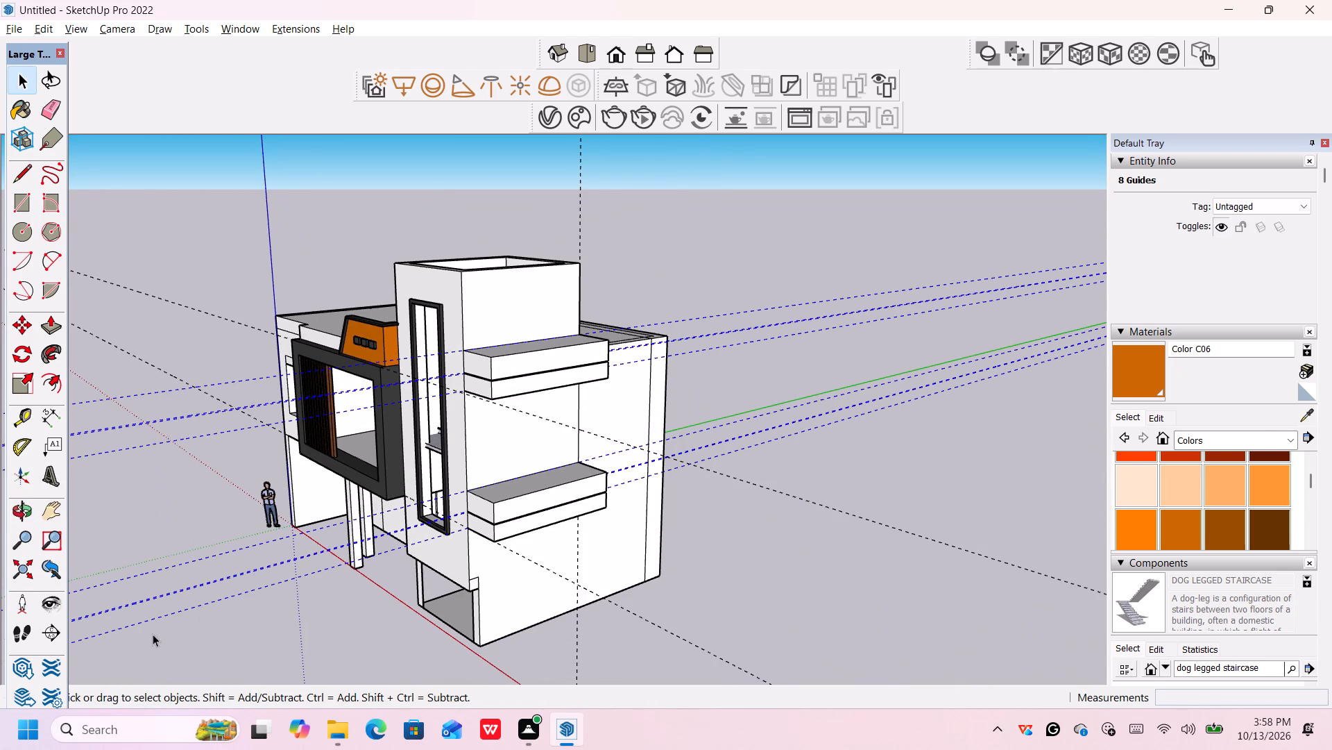
{"action": "key", "text": "Delete"}
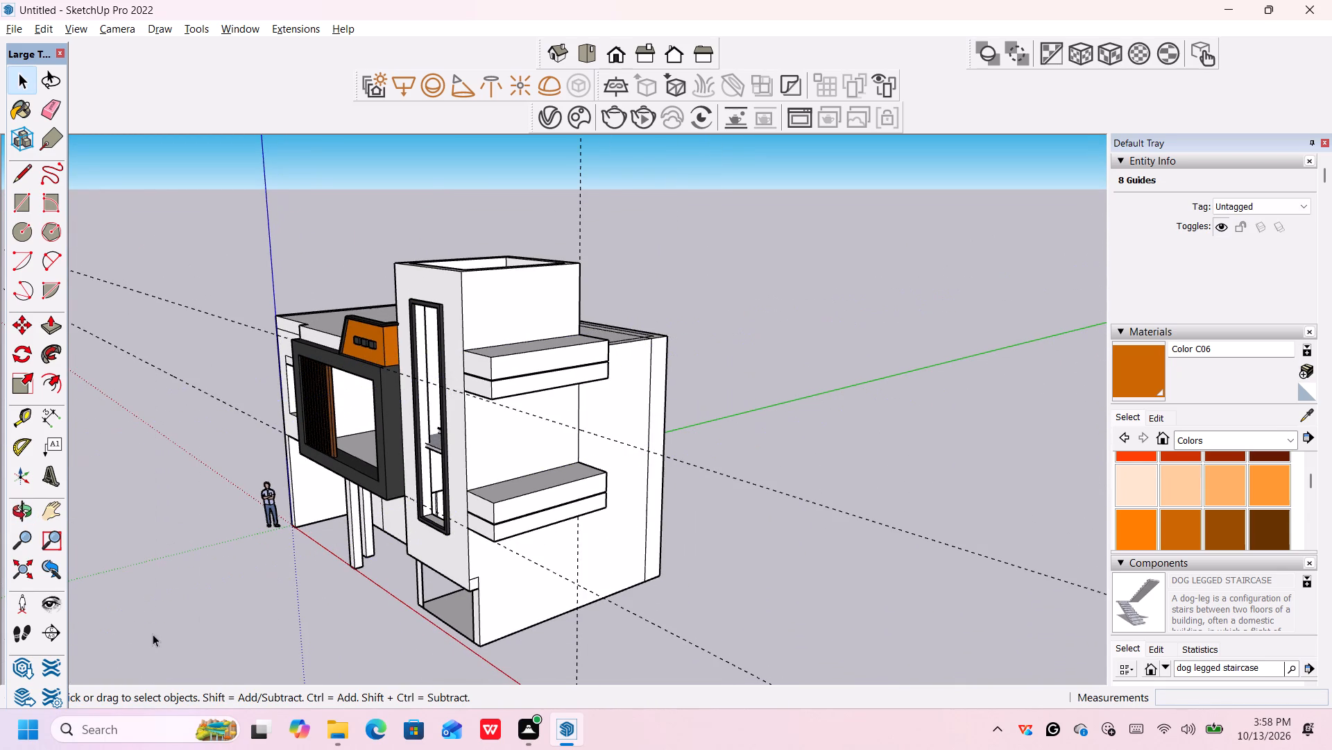
{"action": "left_click_drag", "start_coordinate": [234, 284], "coordinate": [128, 444]}
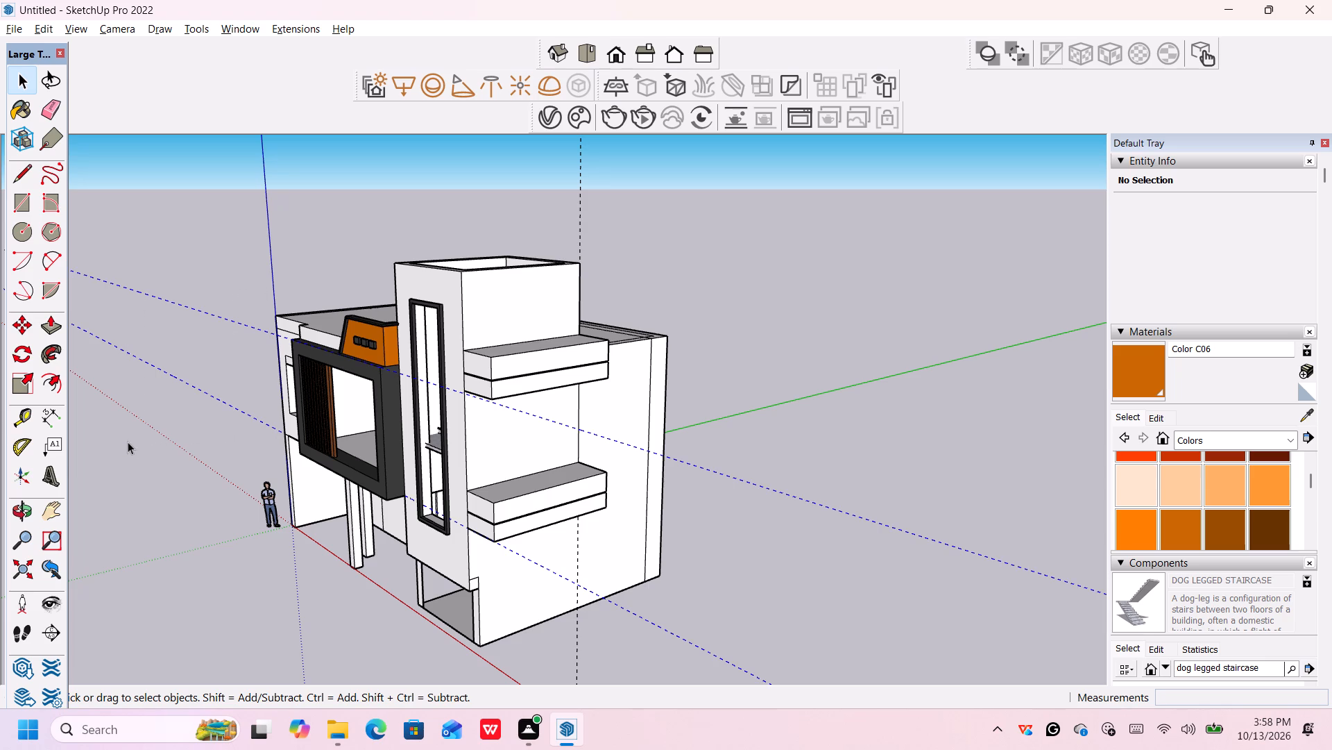
{"action": "key", "text": "Delete"}
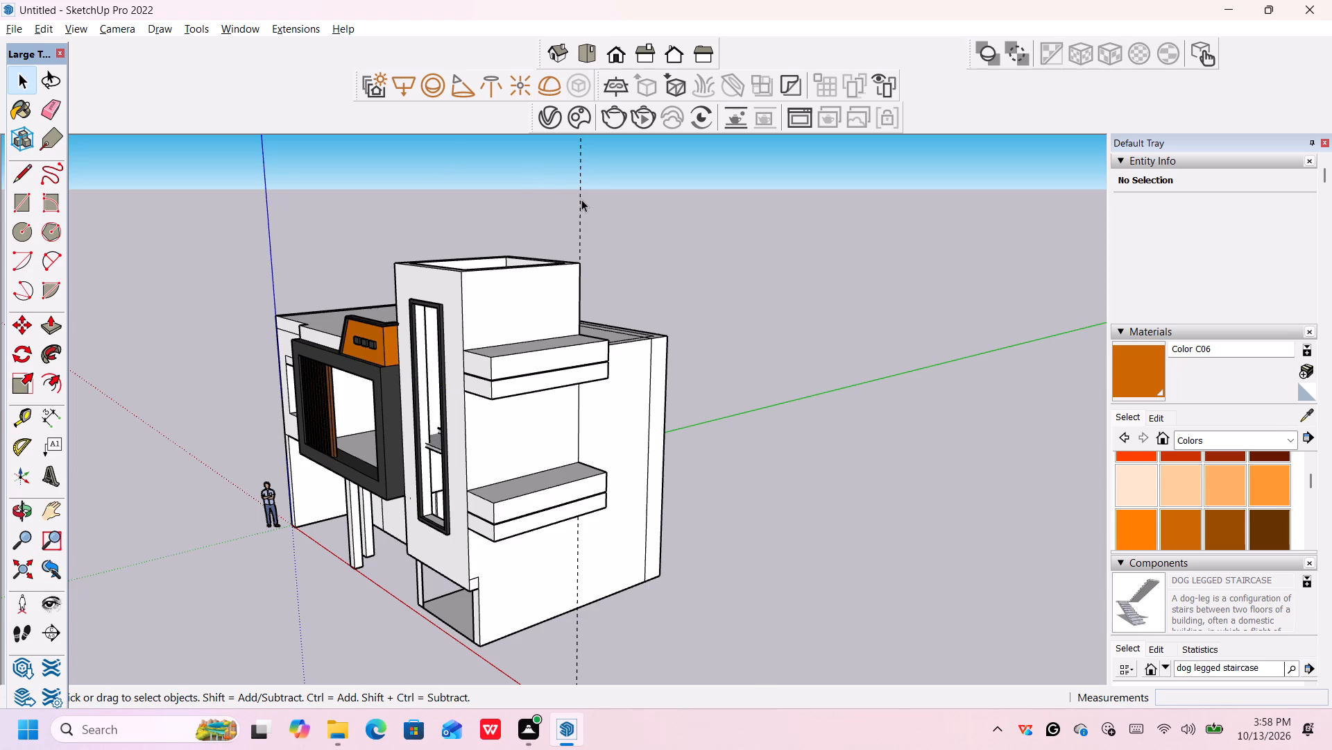
{"action": "left_click", "coordinate": [581, 201]}
{"action": "key", "text": "Delete"}
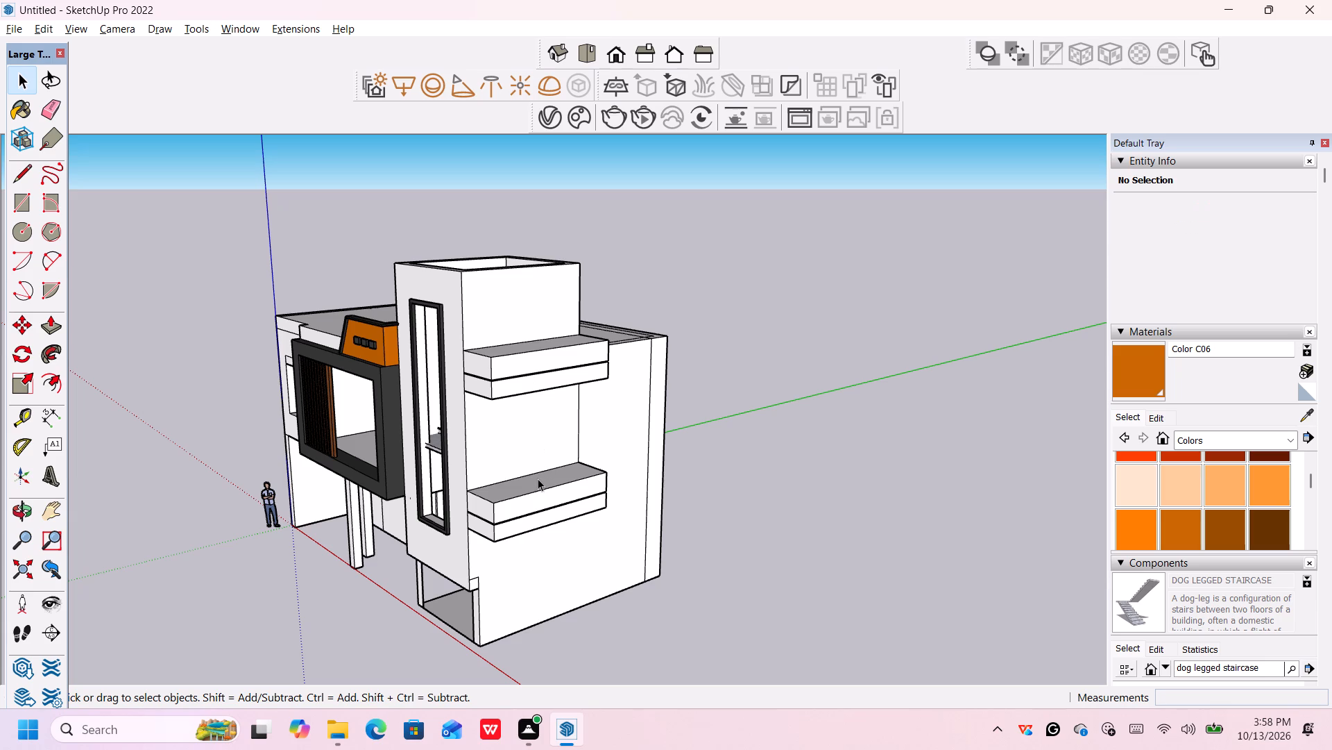
Examine the projecting panels on the stair tower and the house's whole front elevation.
{"action": "middle_click_drag", "start_coordinate": [543, 484], "coordinate": [624, 503]}
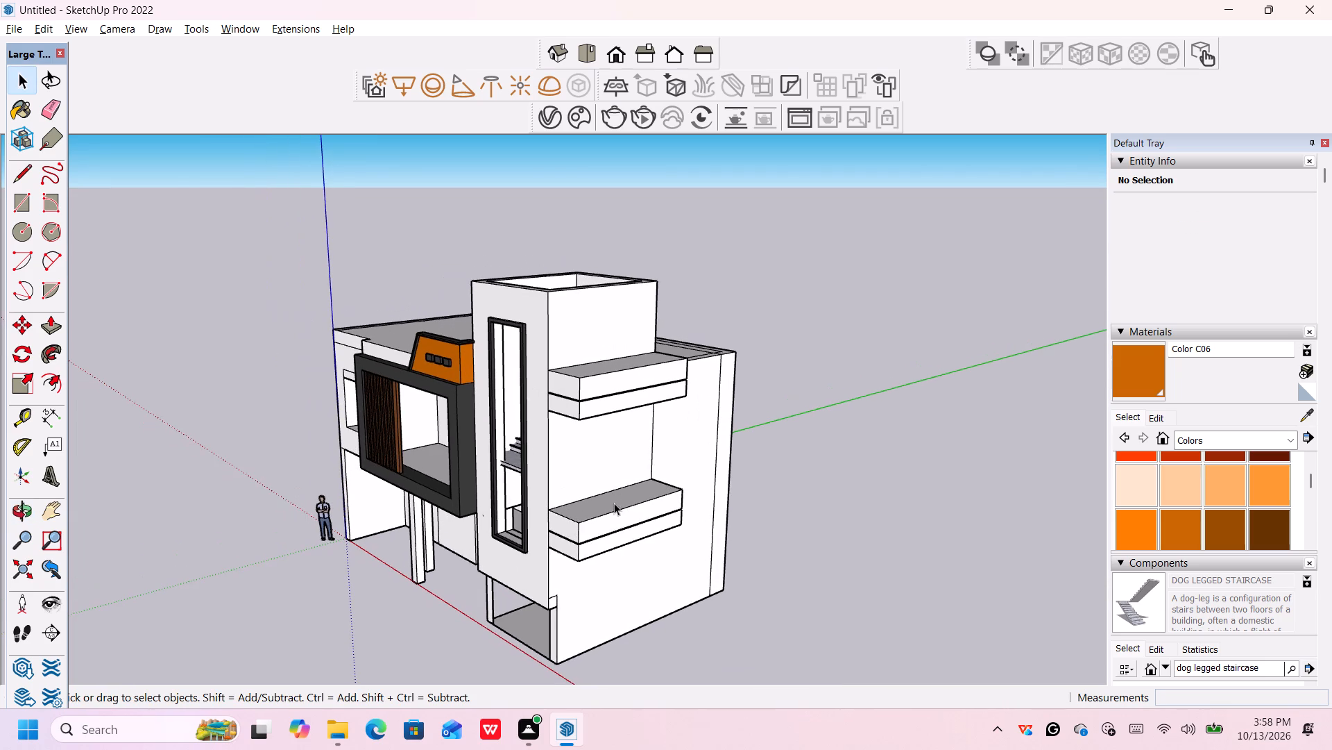
{"action": "scroll", "coordinate": [572, 486], "scroll_direction": "down", "scroll_amount": 1}
{"action": "middle_click_drag", "start_coordinate": [572, 486], "coordinate": [571, 494]}
{"action": "scroll", "coordinate": [571, 494], "scroll_direction": "up", "scroll_amount": 10}
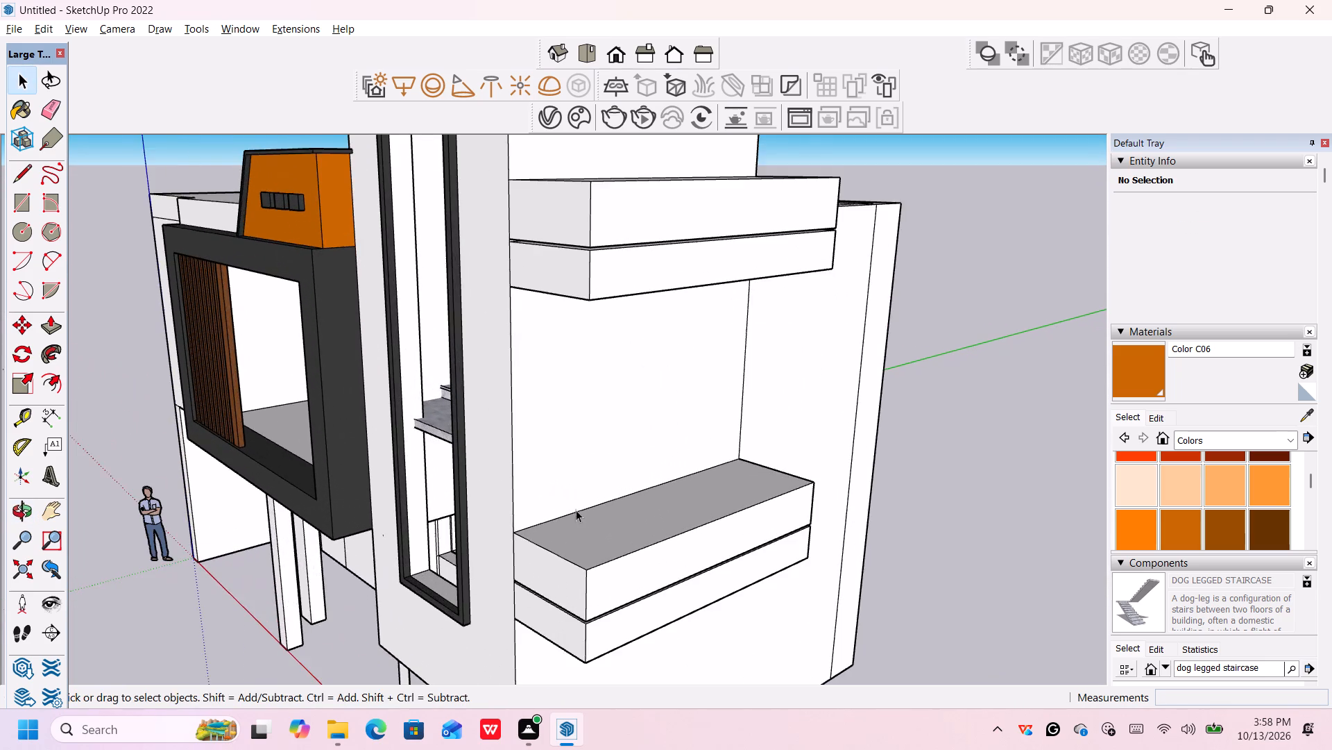
{"action": "middle_click_drag", "start_coordinate": [579, 517], "coordinate": [542, 547]}
{"action": "scroll", "coordinate": [542, 552], "scroll_direction": "up", "scroll_amount": 5}
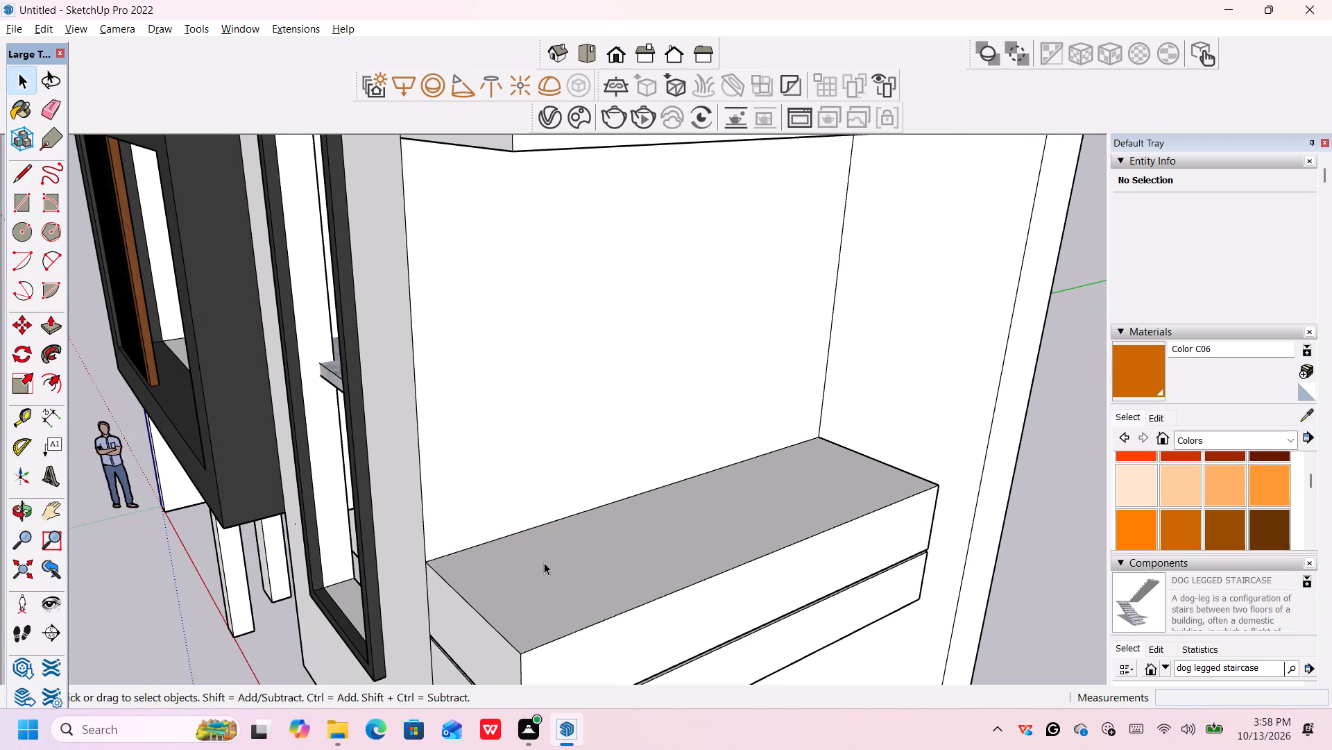
{"action": "middle_click_drag", "start_coordinate": [546, 565], "coordinate": [626, 522], "text": "shift"}
{"action": "scroll", "coordinate": [624, 532], "scroll_direction": "up", "scroll_amount": 1}
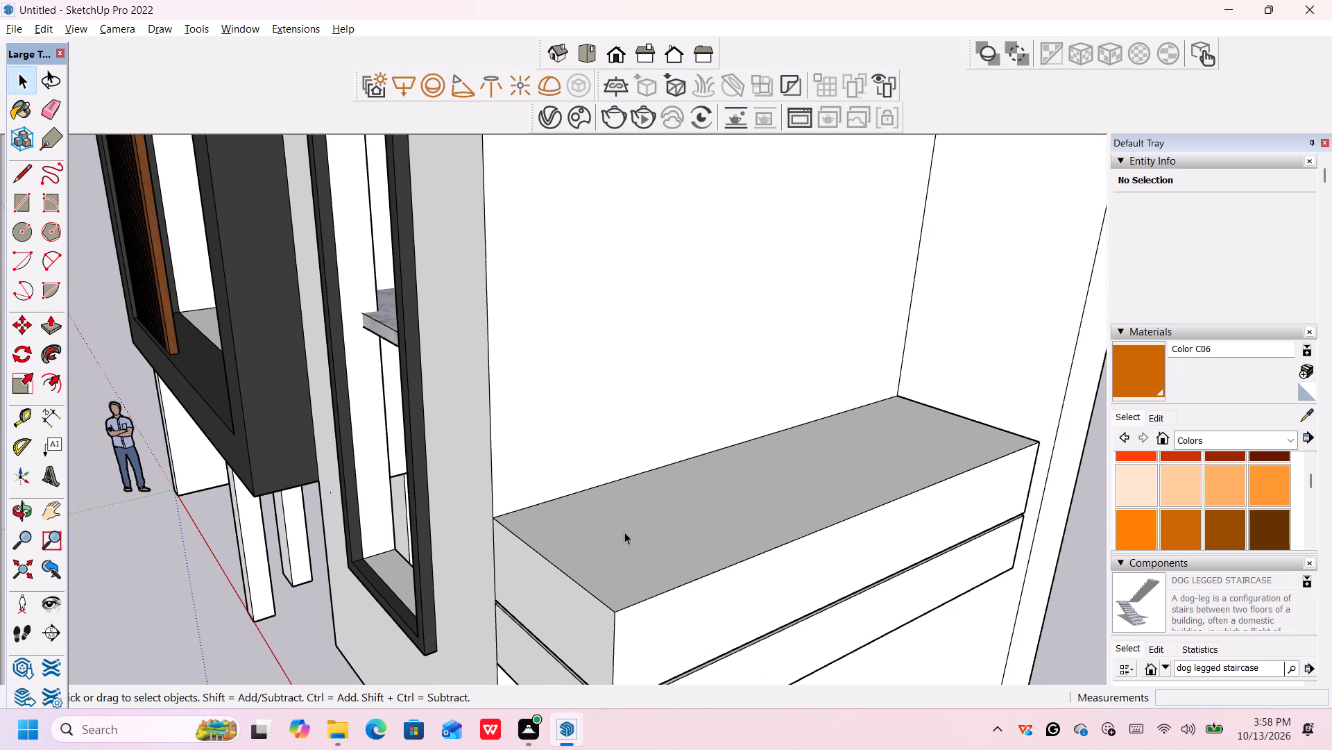
{"action": "scroll", "coordinate": [624, 532], "scroll_direction": "down", "scroll_amount": 12}
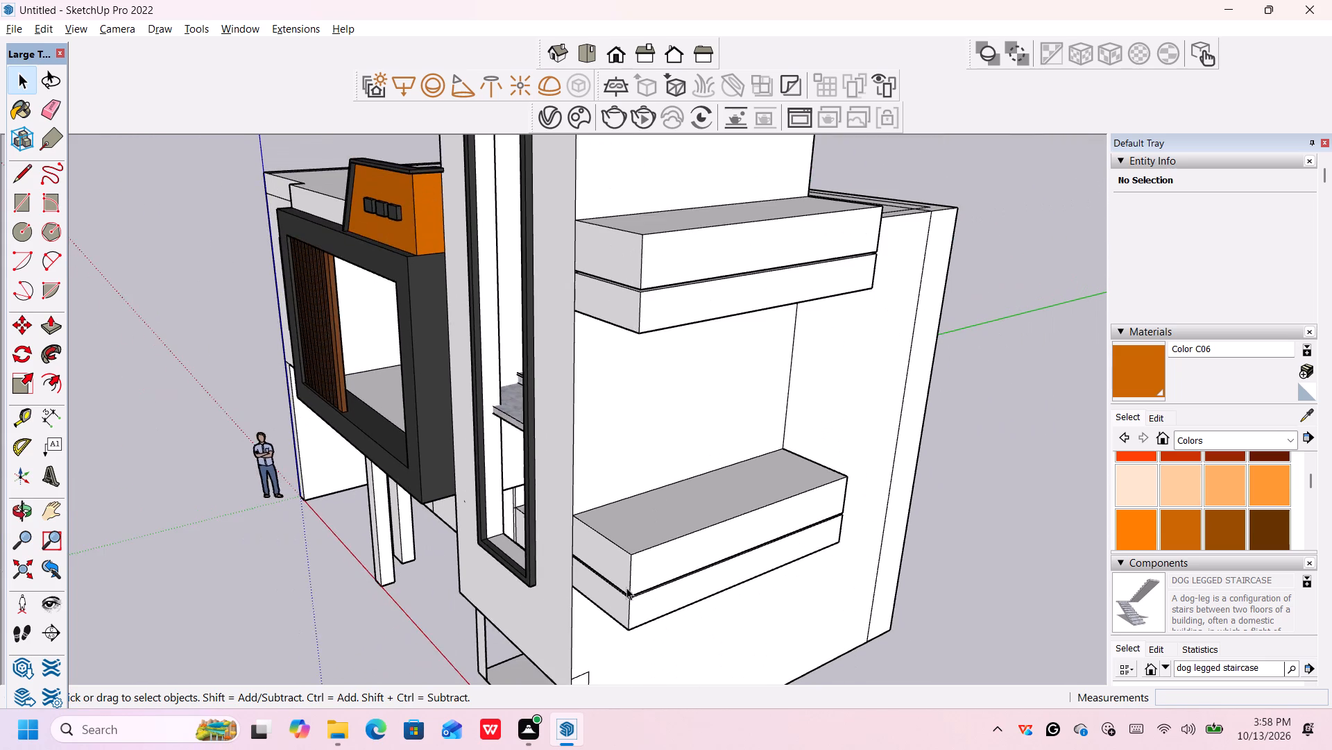
{"action": "middle_click_drag", "start_coordinate": [626, 587], "coordinate": [949, 504]}
{"action": "middle_click_drag", "start_coordinate": [653, 509], "coordinate": [847, 509]}
{"action": "scroll", "coordinate": [845, 508], "scroll_direction": "down", "scroll_amount": 7}
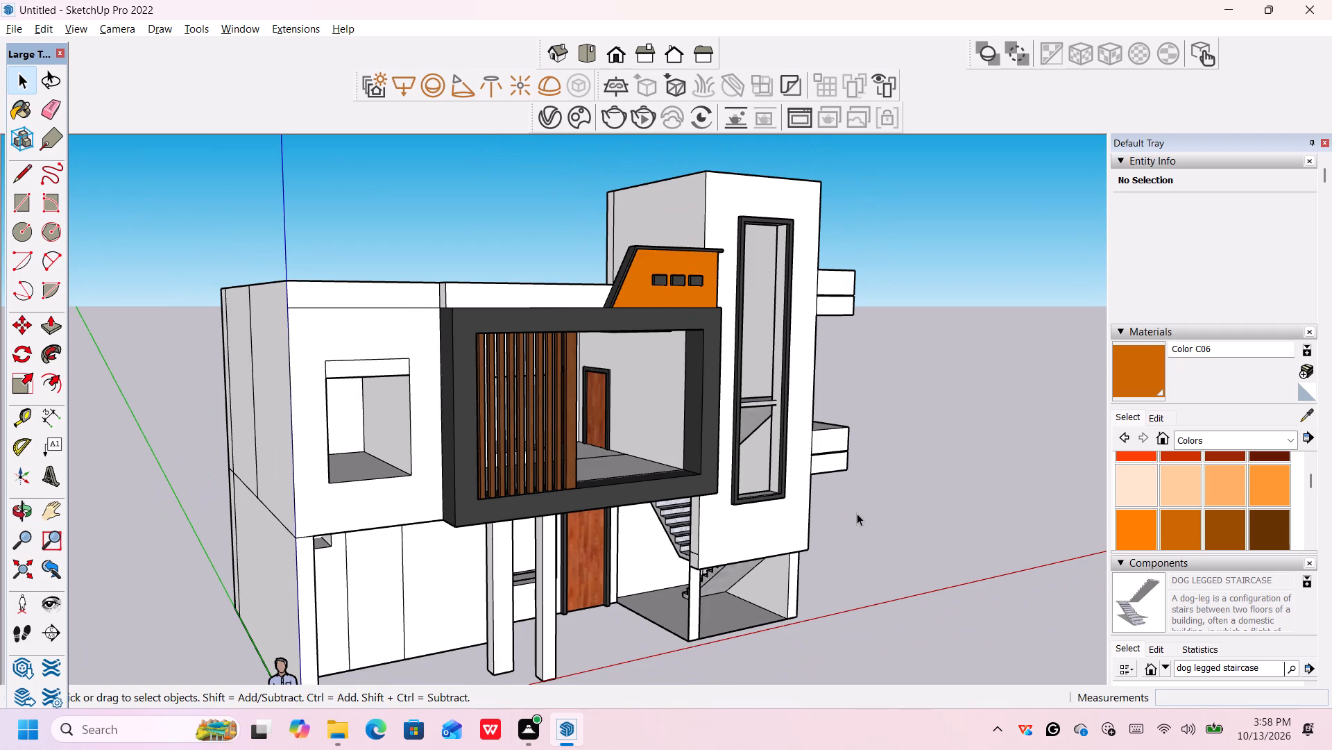
{"action": "scroll", "coordinate": [857, 513], "scroll_direction": "down", "scroll_amount": 3}
{"action": "middle_click_drag", "start_coordinate": [867, 534], "coordinate": [728, 516]}
{"action": "scroll", "coordinate": [857, 549], "scroll_direction": "down", "scroll_amount": 1}
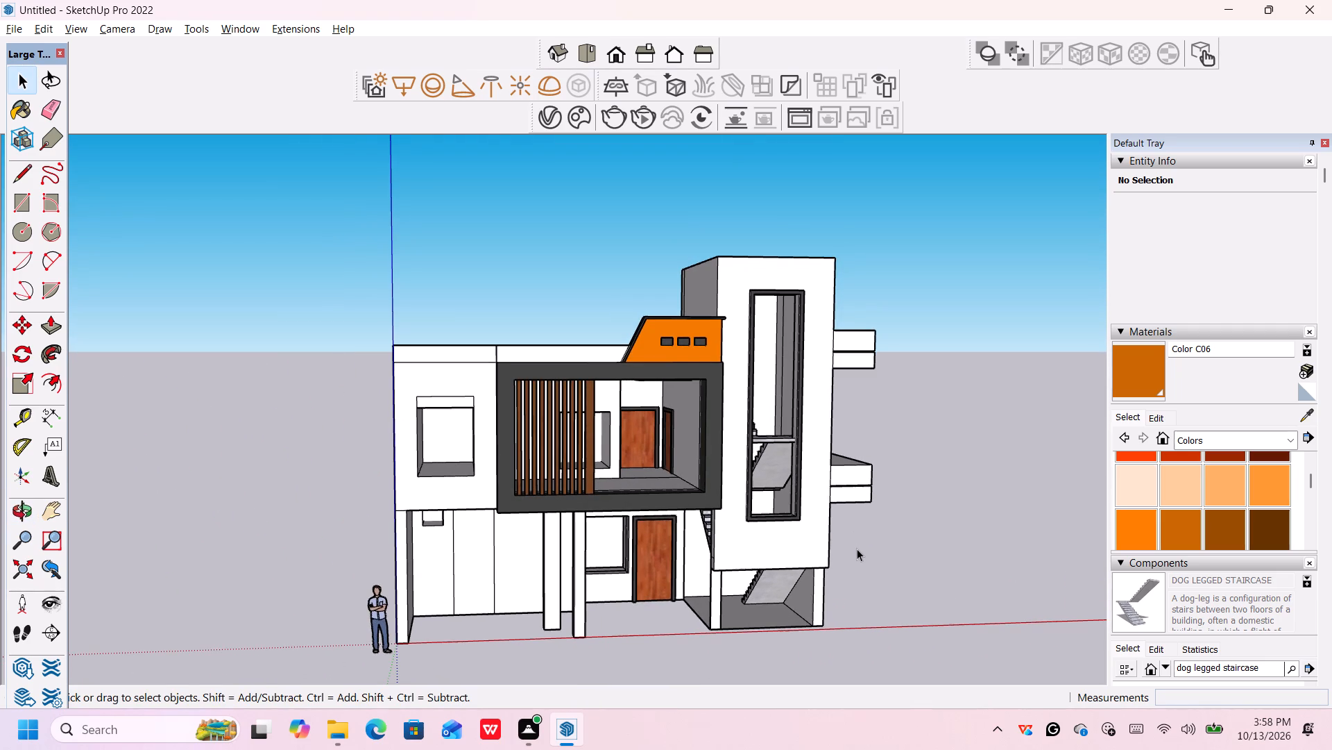
{"action": "middle_click_drag", "start_coordinate": [857, 549], "coordinate": [827, 541]}
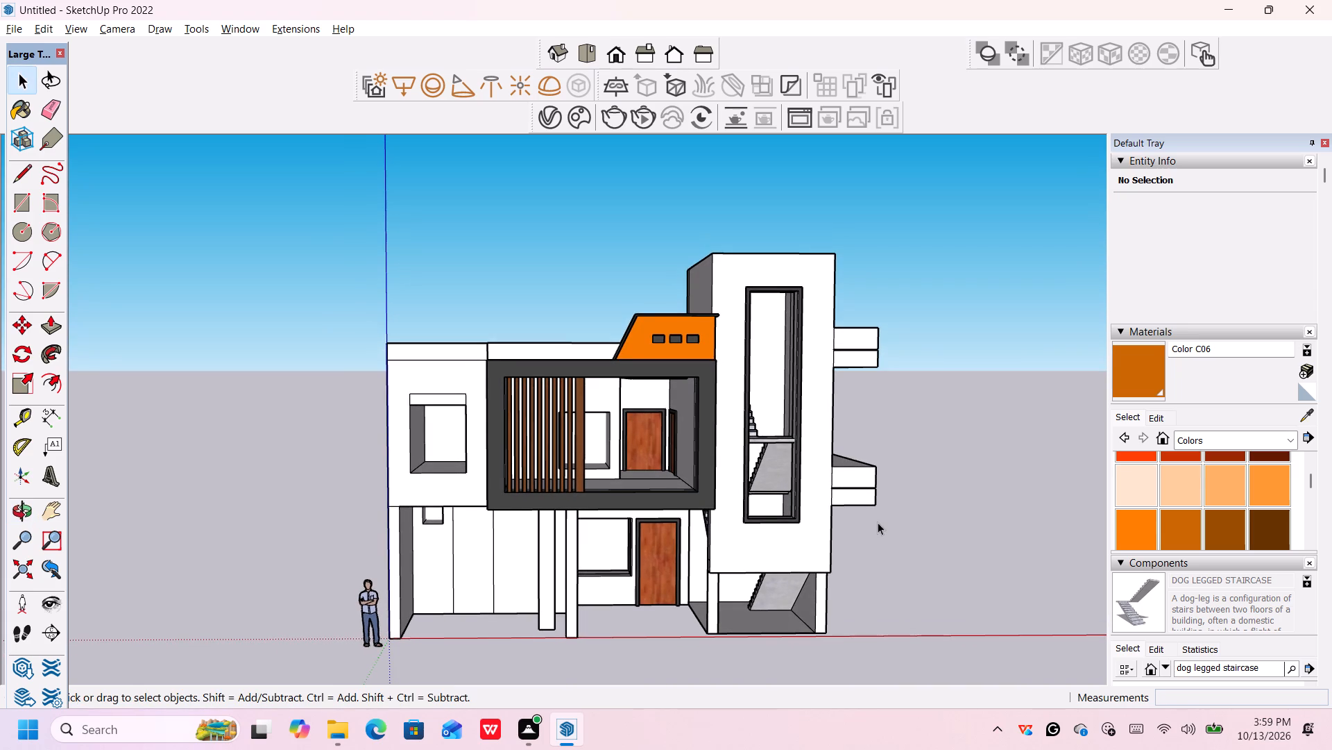
{"action": "scroll", "coordinate": [878, 523], "scroll_direction": "up", "scroll_amount": 1}
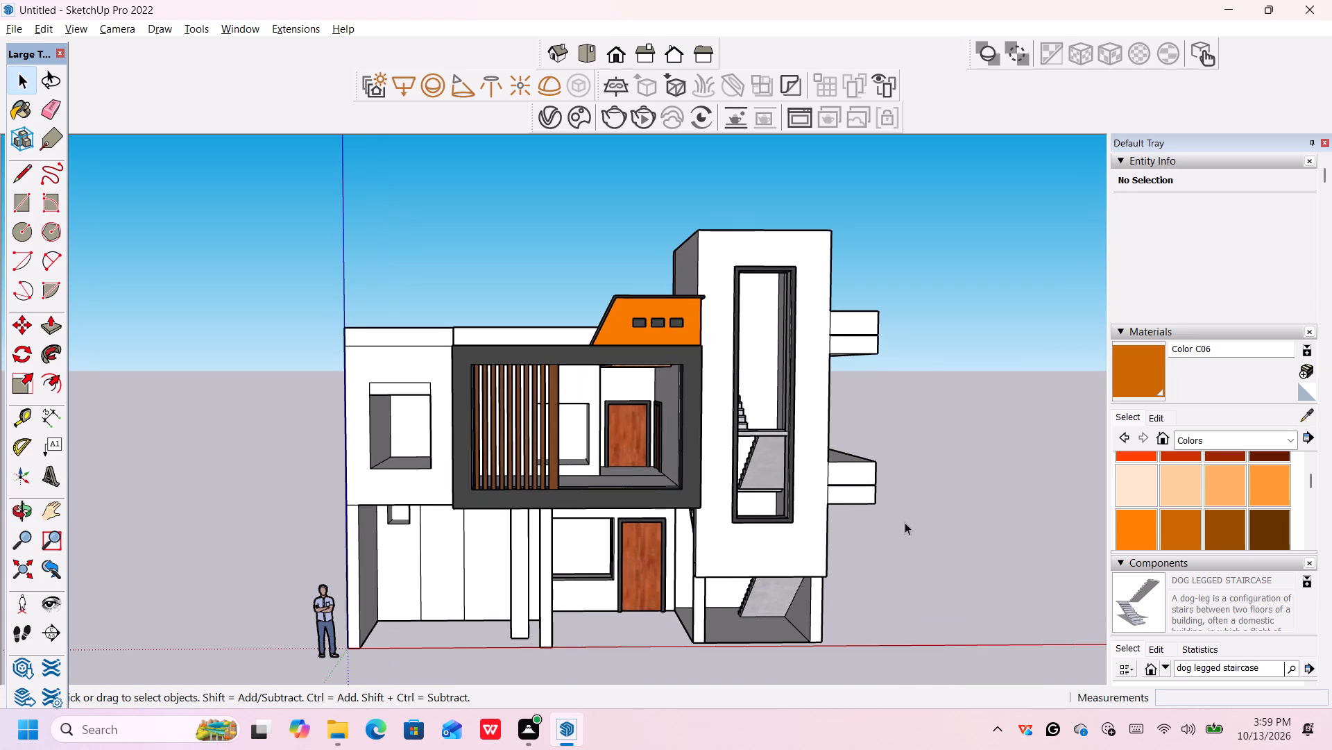
Place a guide 6" in from the front edge on the top face of the stair tower's lower pair of projecting panels.
{"action": "middle_click_drag", "start_coordinate": [900, 525], "coordinate": [554, 604]}
{"action": "scroll", "coordinate": [681, 601], "scroll_direction": "up", "scroll_amount": 4}
{"action": "middle_click_drag", "start_coordinate": [707, 594], "coordinate": [712, 601]}
{"action": "scroll", "coordinate": [712, 599], "scroll_direction": "up", "scroll_amount": 2}
{"action": "middle_click_drag", "start_coordinate": [713, 557], "coordinate": [689, 572]}
{"action": "key", "text": "t"}
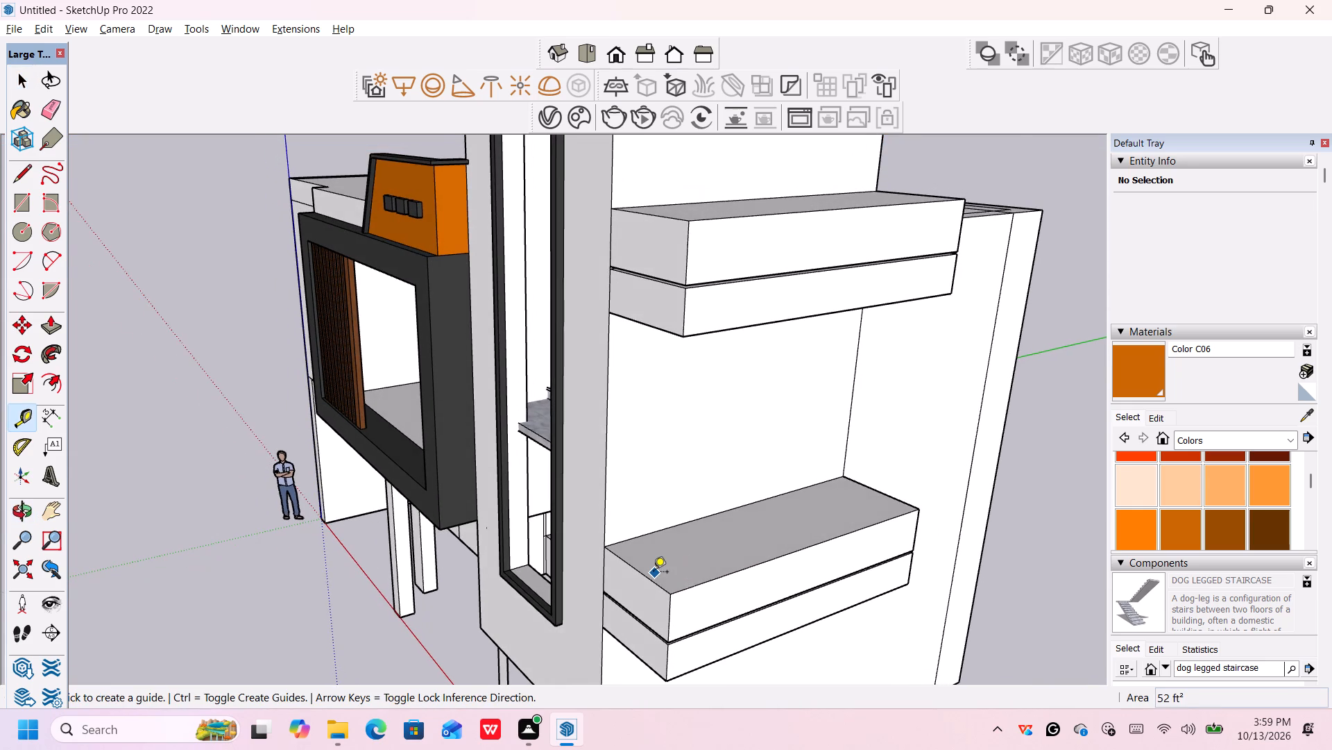
{"action": "scroll", "coordinate": [654, 574], "scroll_direction": "up", "scroll_amount": 6}
{"action": "left_click", "coordinate": [639, 576]}
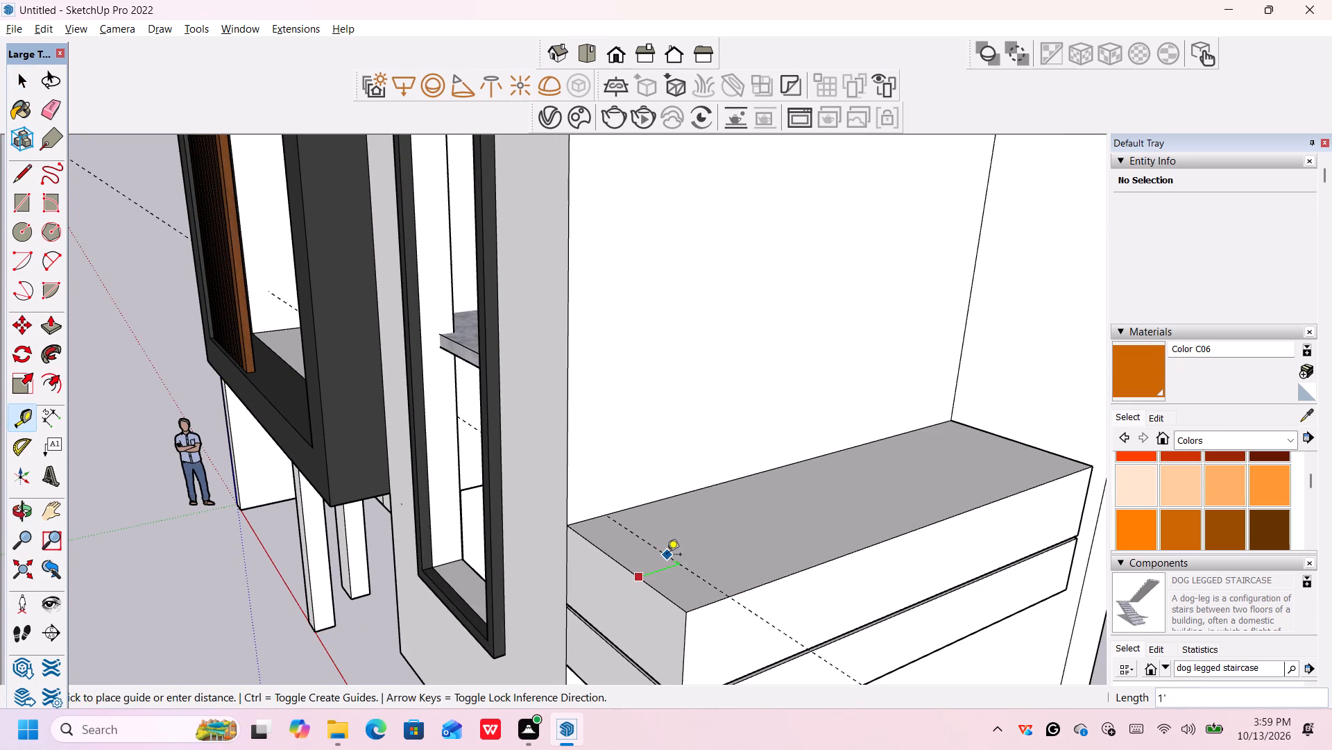
{"action": "scroll", "coordinate": [668, 557], "scroll_direction": "up", "scroll_amount": 3}
{"action": "scroll", "coordinate": [668, 557], "scroll_direction": "down", "scroll_amount": 1}
{"action": "middle_click_drag", "start_coordinate": [668, 559], "coordinate": [645, 559]}
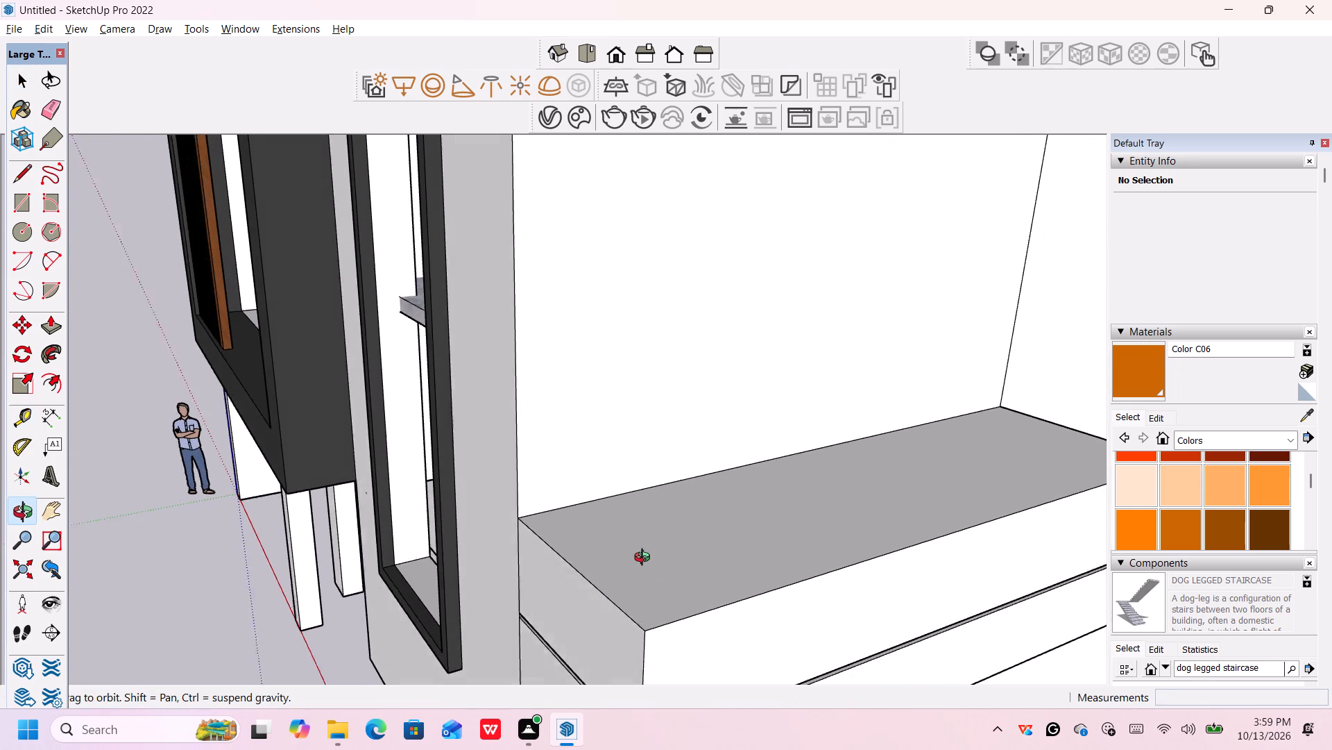
{"action": "middle_click_drag", "start_coordinate": [645, 559], "coordinate": [628, 559]}
{"action": "middle_click_drag", "start_coordinate": [631, 561], "coordinate": [669, 624]}
{"action": "scroll", "coordinate": [672, 615], "scroll_direction": "down", "scroll_amount": 3}
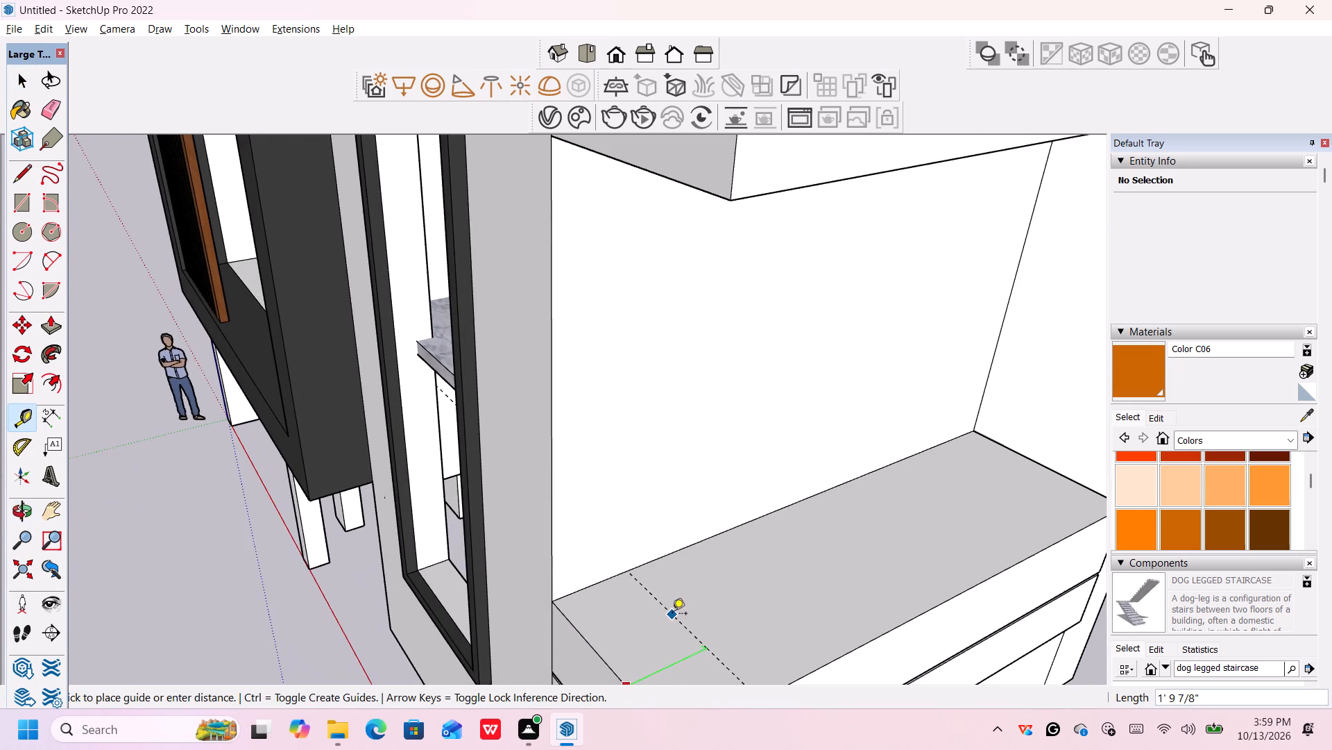
{"action": "scroll", "coordinate": [672, 615], "scroll_direction": "down", "scroll_amount": 1}
{"action": "middle_click_drag", "start_coordinate": [674, 615], "coordinate": [654, 462], "text": "shift"}
{"action": "scroll", "coordinate": [629, 483], "scroll_direction": "up", "scroll_amount": 1}
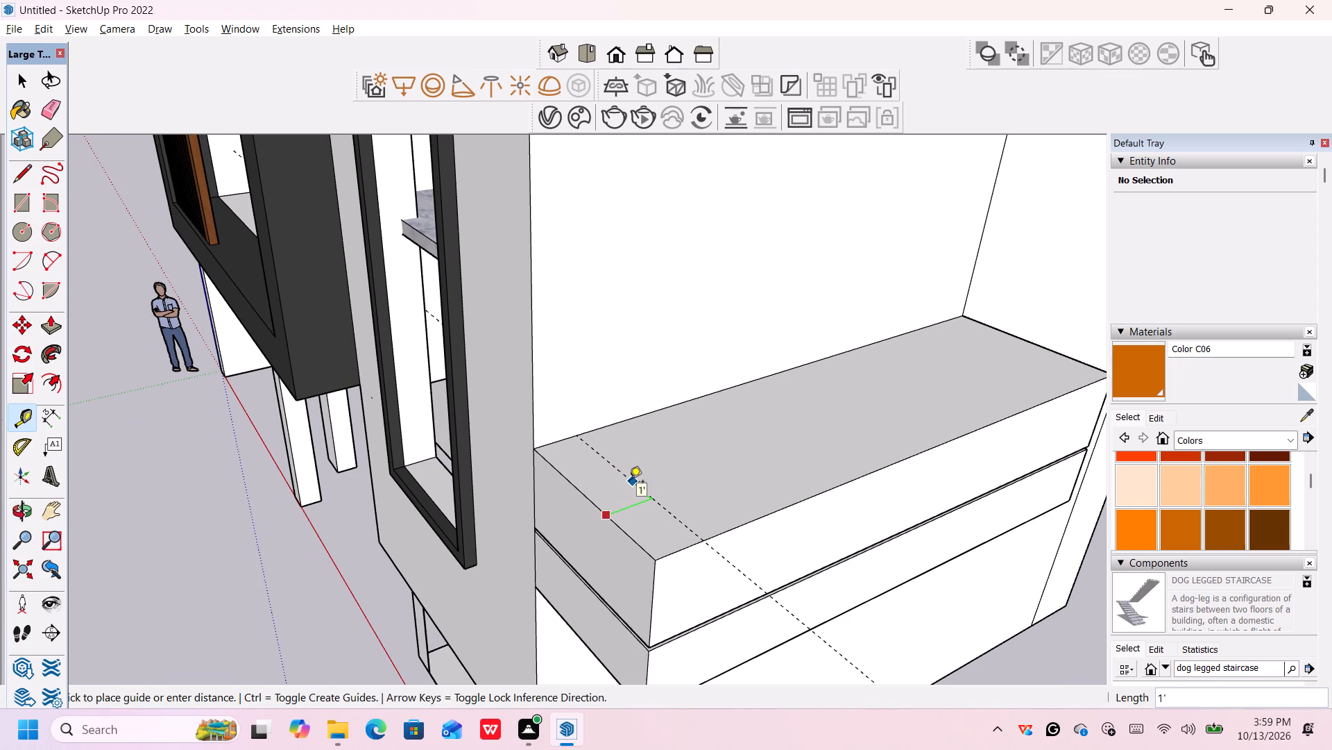
{"action": "middle_click_drag", "start_coordinate": [629, 483], "coordinate": [629, 484]}
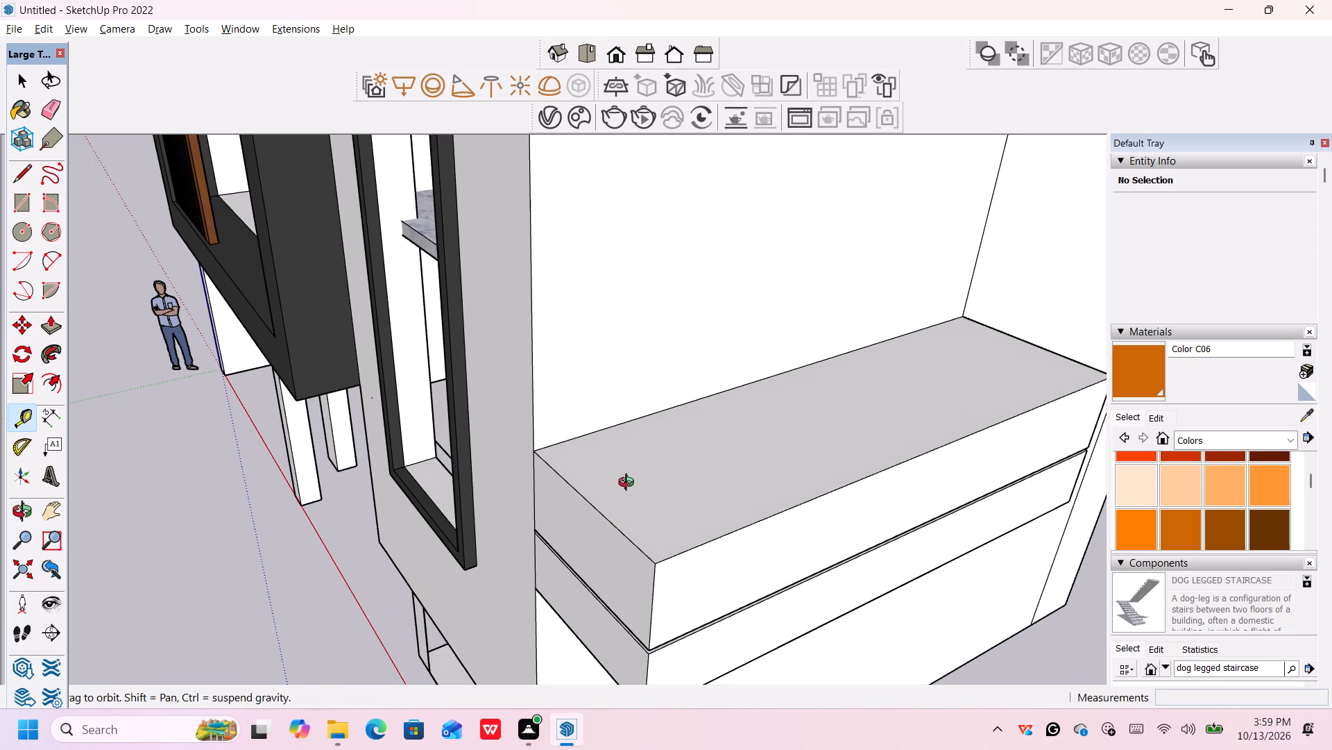
{"action": "middle_click_drag", "start_coordinate": [629, 484], "coordinate": [627, 492]}
{"action": "type", "text": "6\""}
{"action": "key", "text": "Return"}
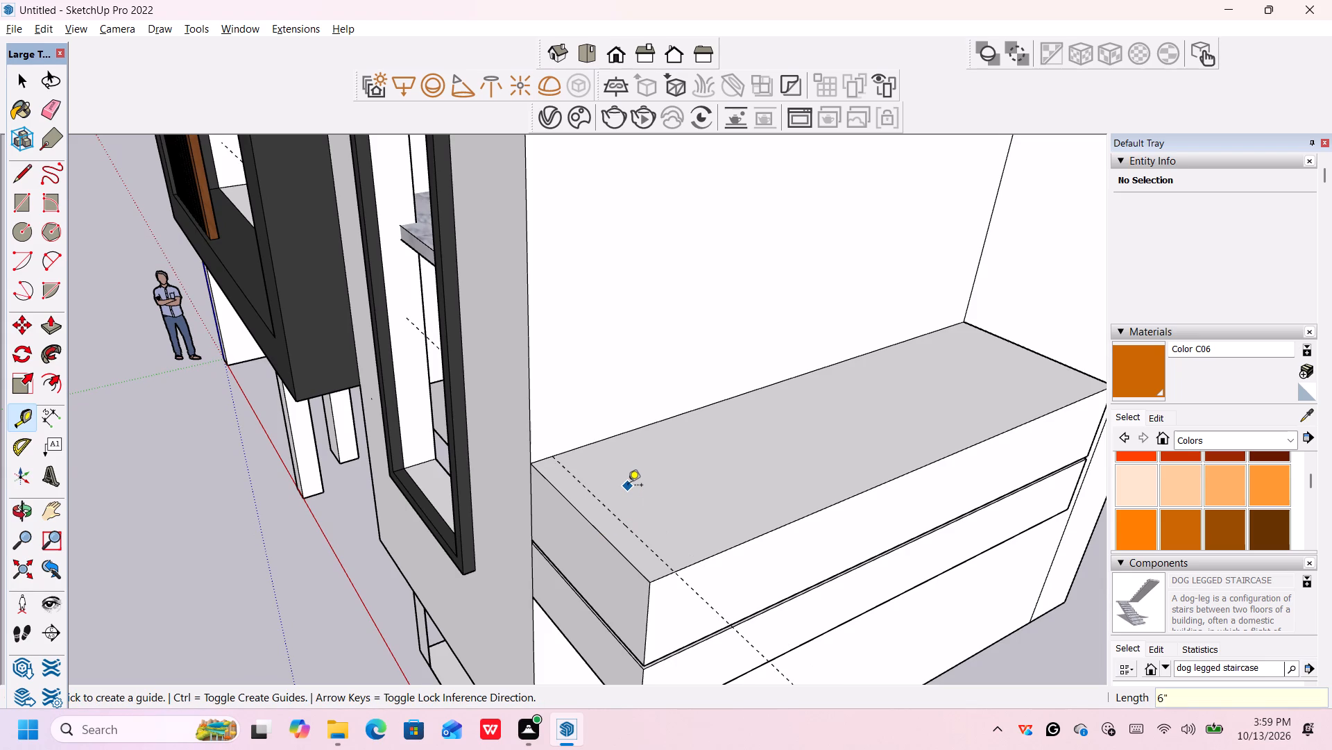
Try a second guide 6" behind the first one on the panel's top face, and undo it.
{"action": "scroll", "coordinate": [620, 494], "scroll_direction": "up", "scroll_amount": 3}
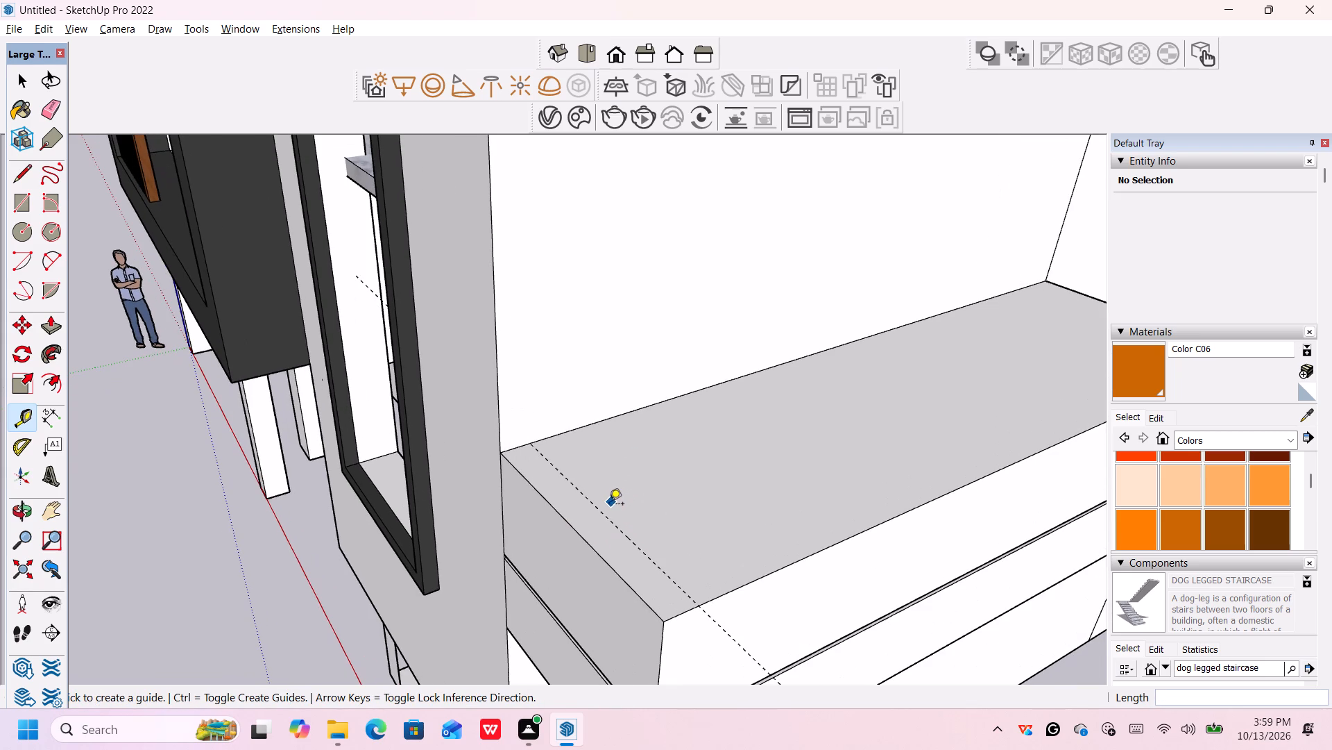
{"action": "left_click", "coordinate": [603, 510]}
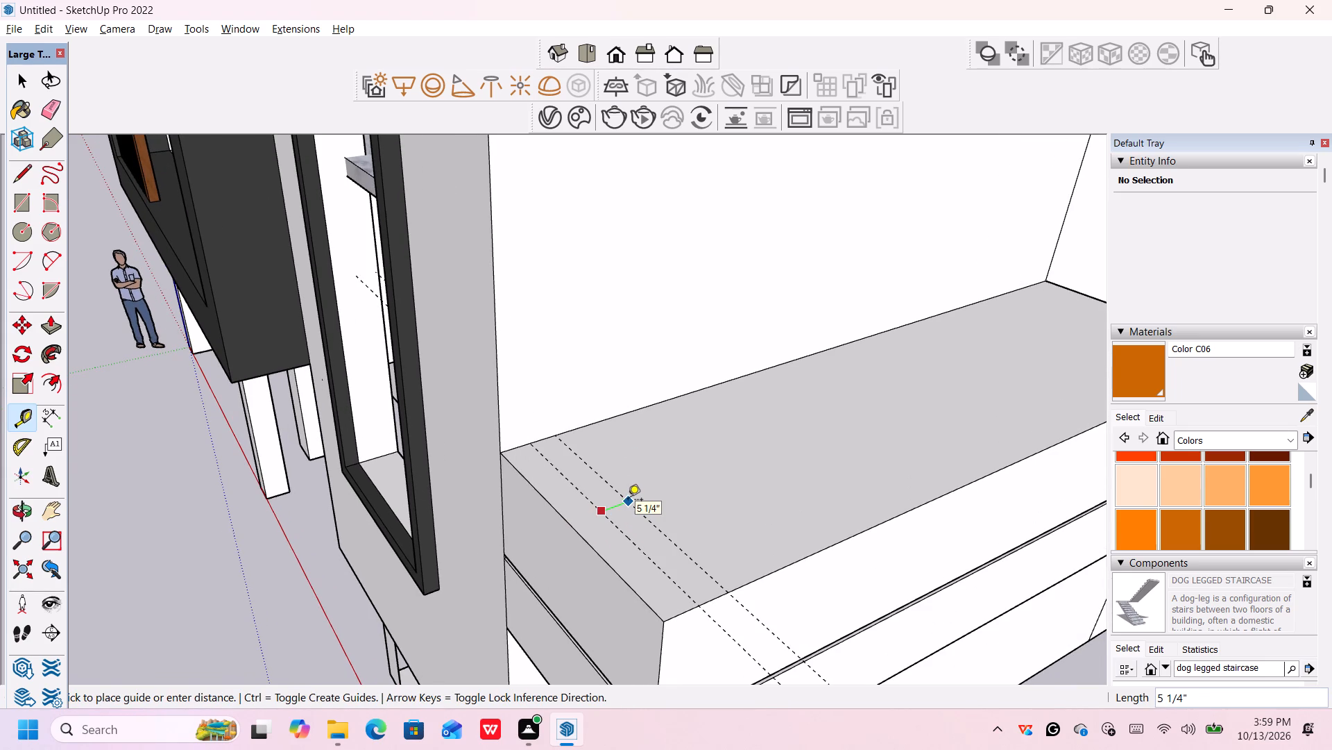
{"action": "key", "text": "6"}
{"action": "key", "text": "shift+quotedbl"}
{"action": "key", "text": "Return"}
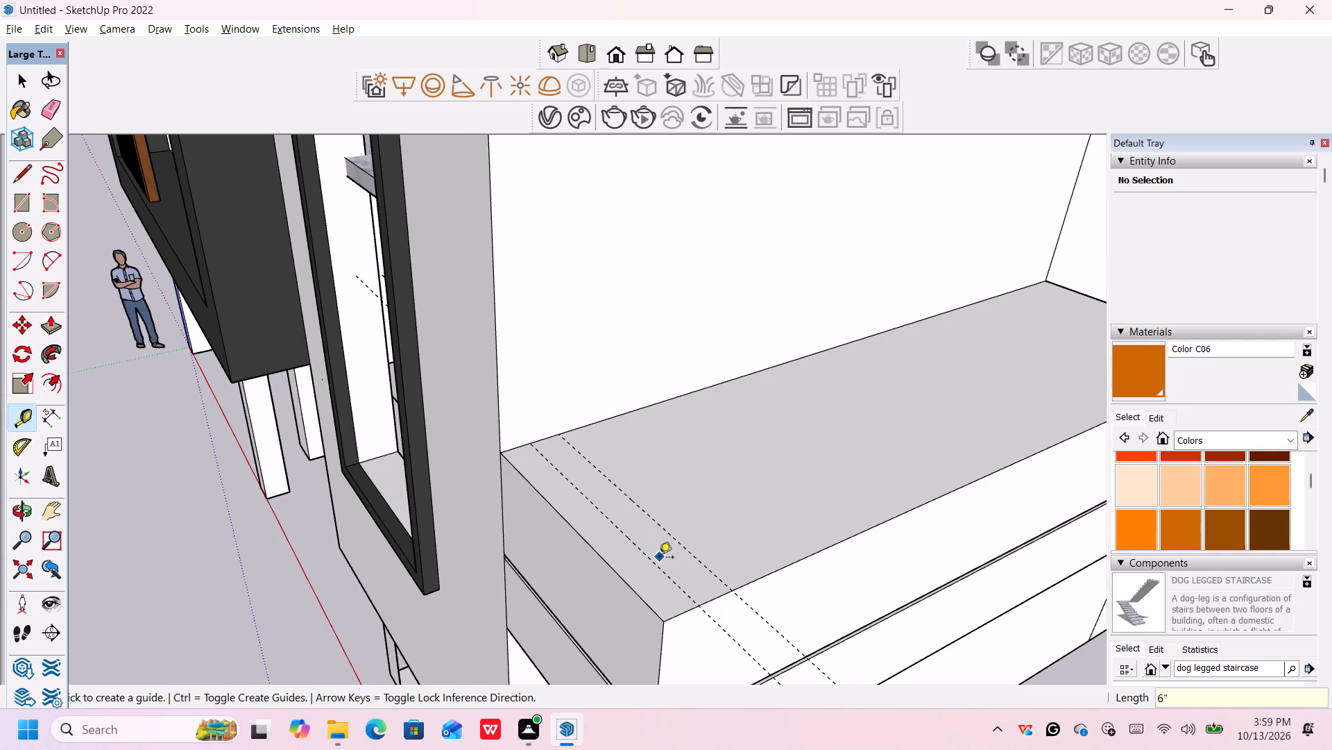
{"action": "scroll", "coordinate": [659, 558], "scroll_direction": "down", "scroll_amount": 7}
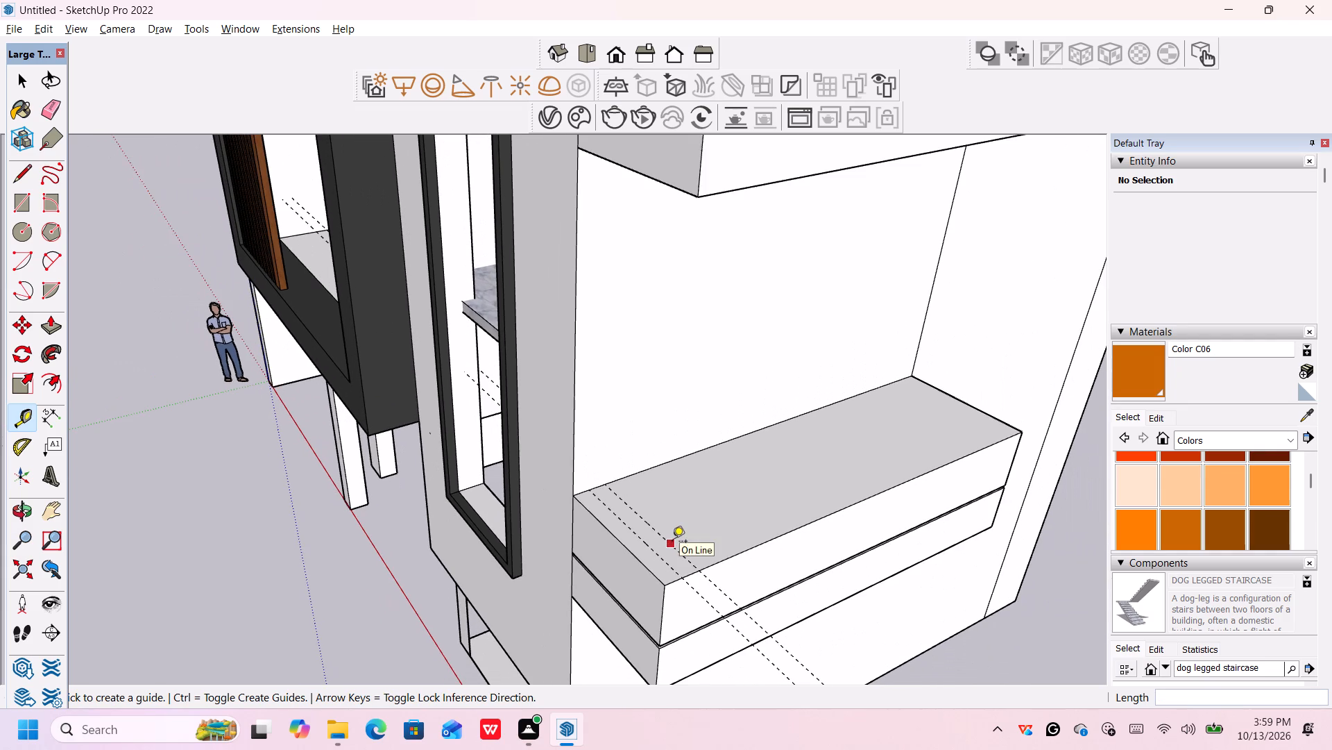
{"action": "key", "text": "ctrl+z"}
Place a second guide 4" behind the 6" guide on the panel's top face.
{"action": "scroll", "coordinate": [654, 538], "scroll_direction": "up", "scroll_amount": 4}
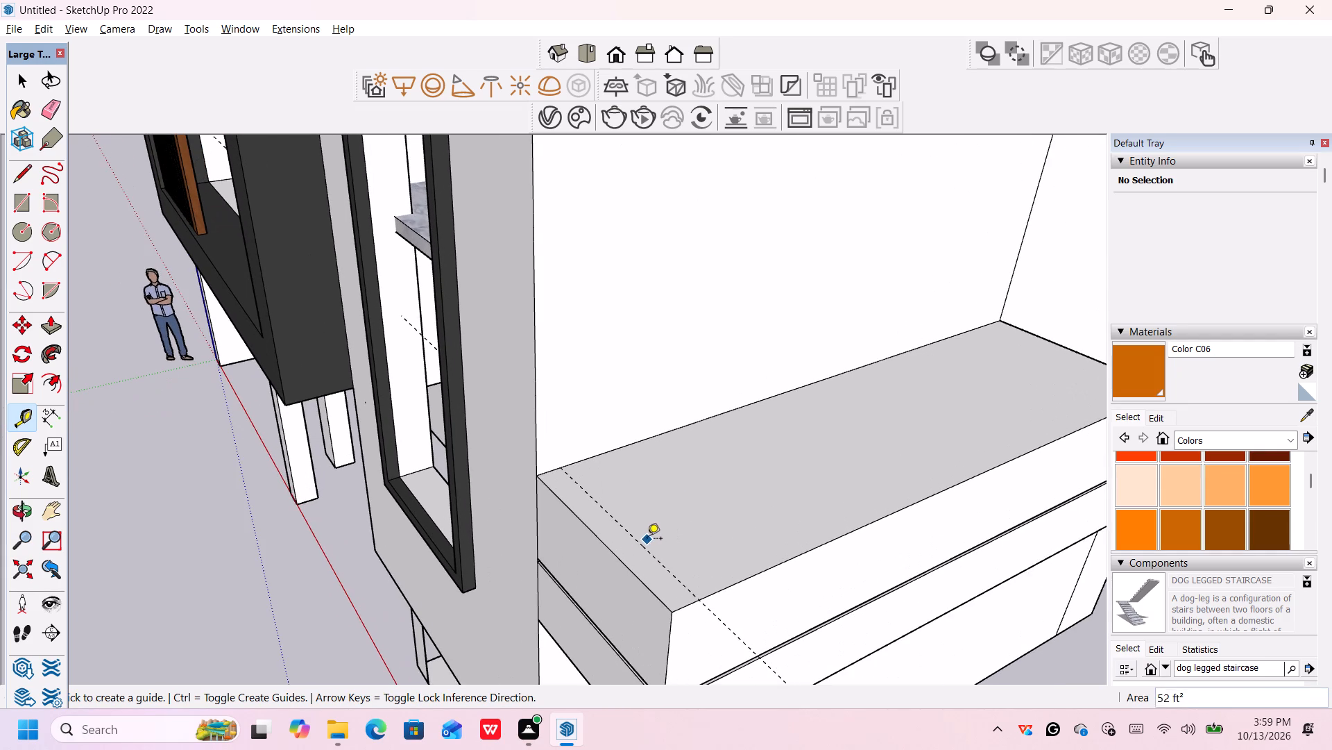
{"action": "left_click", "coordinate": [639, 546]}
{"action": "key", "text": "4"}
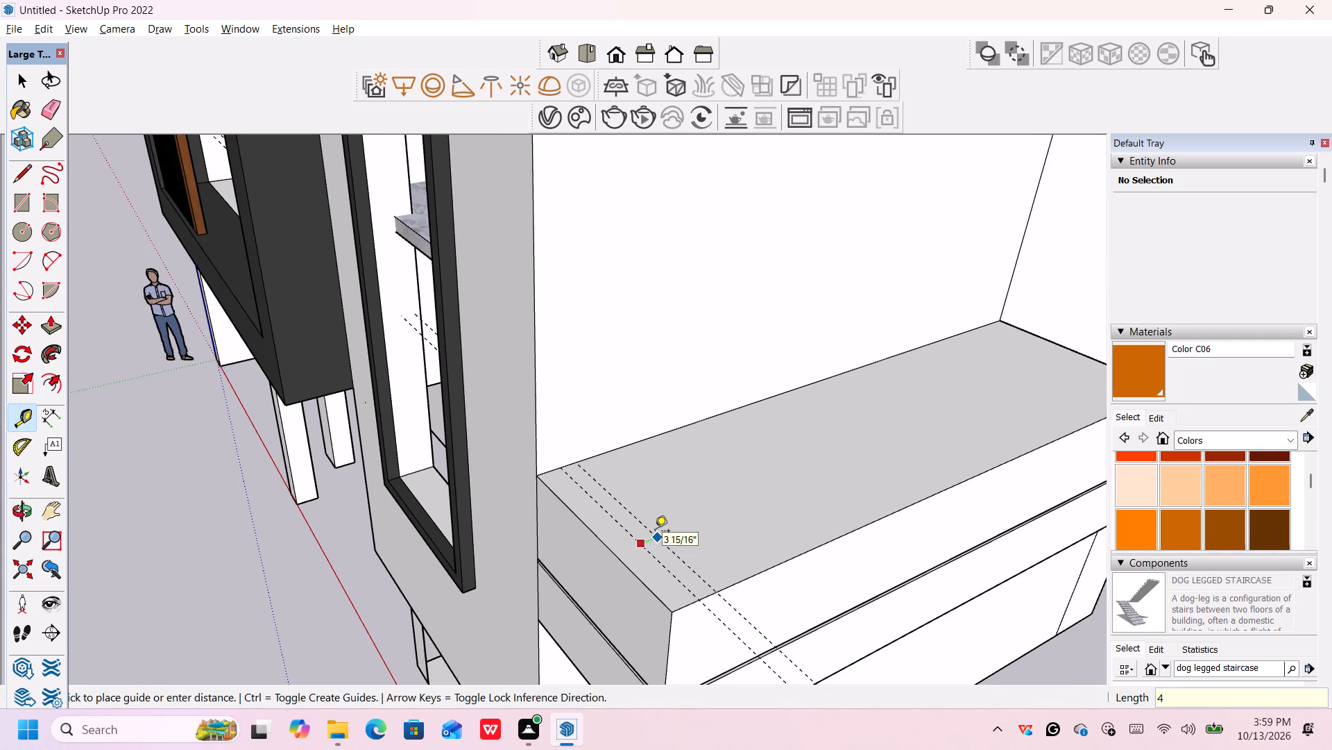
{"action": "key", "text": "shift+quotedbl"}
{"action": "key", "text": "Return"}
Place three guides parallel to the tower wall on the panel's top face, starting 4" from the wall and spaced 4" apart.
{"action": "scroll", "coordinate": [690, 538], "scroll_direction": "up", "scroll_amount": 4}
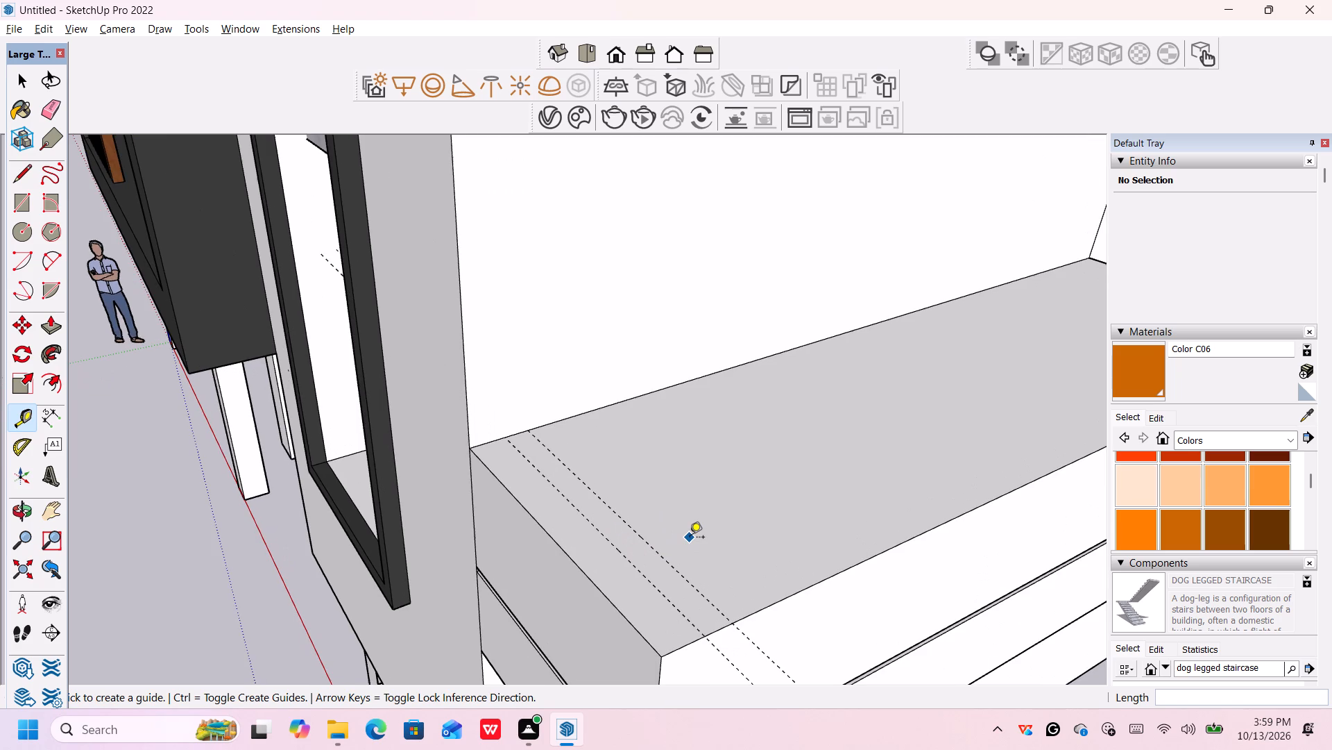
{"action": "scroll", "coordinate": [657, 449], "scroll_direction": "up", "scroll_amount": 1}
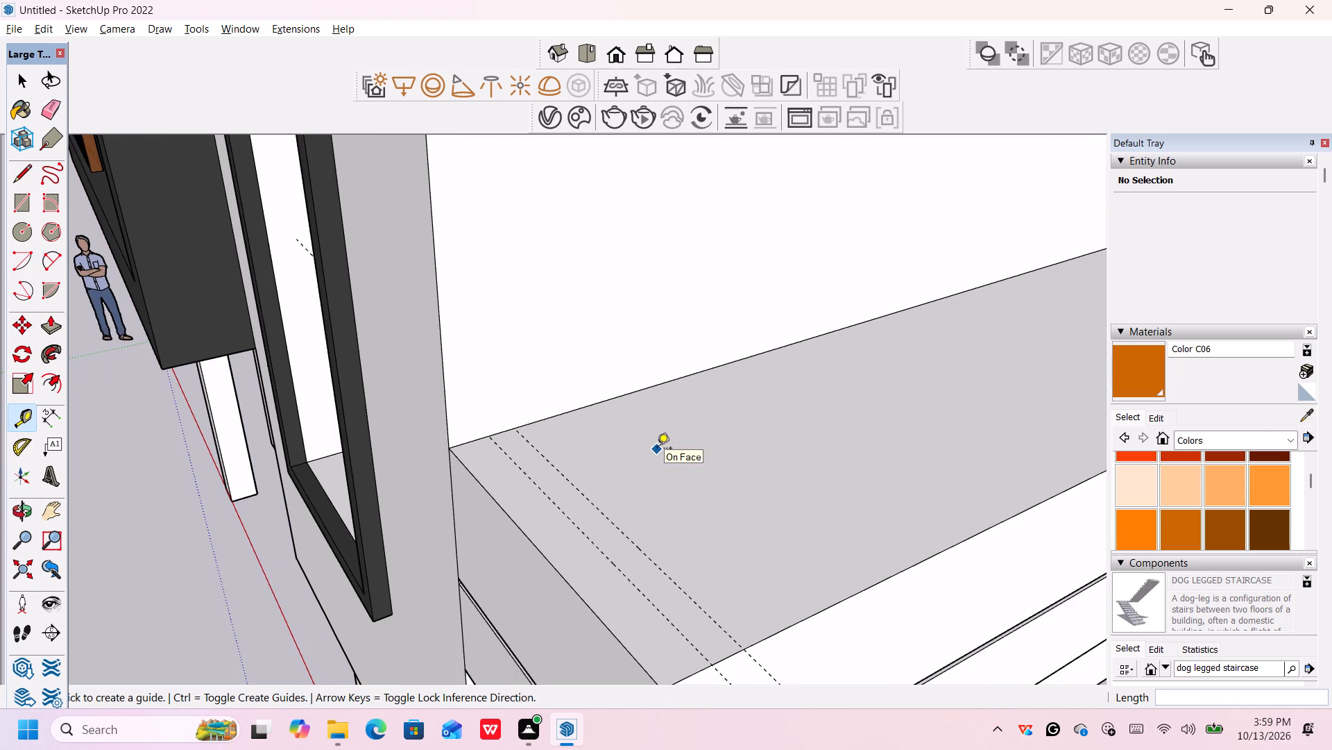
{"action": "left_click", "coordinate": [583, 408]}
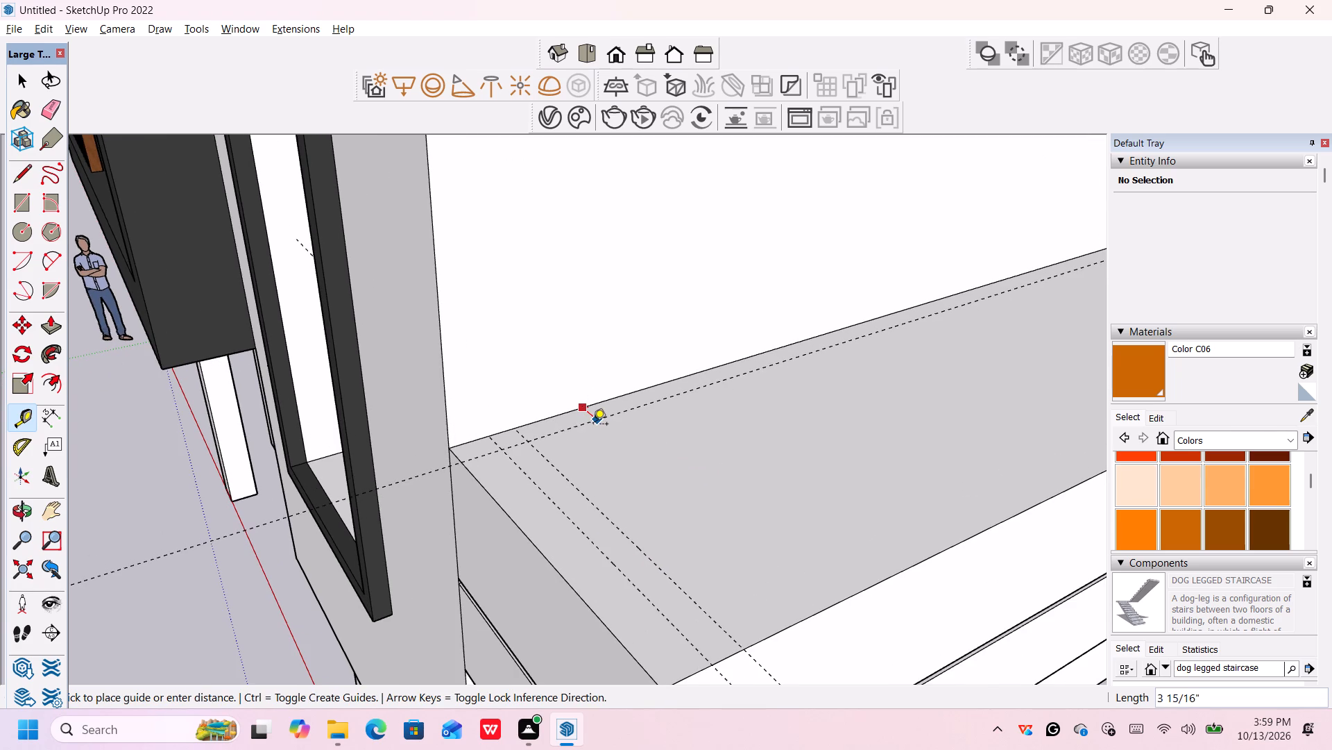
{"action": "type", "text": "4\""}
{"action": "key", "text": "Return"}
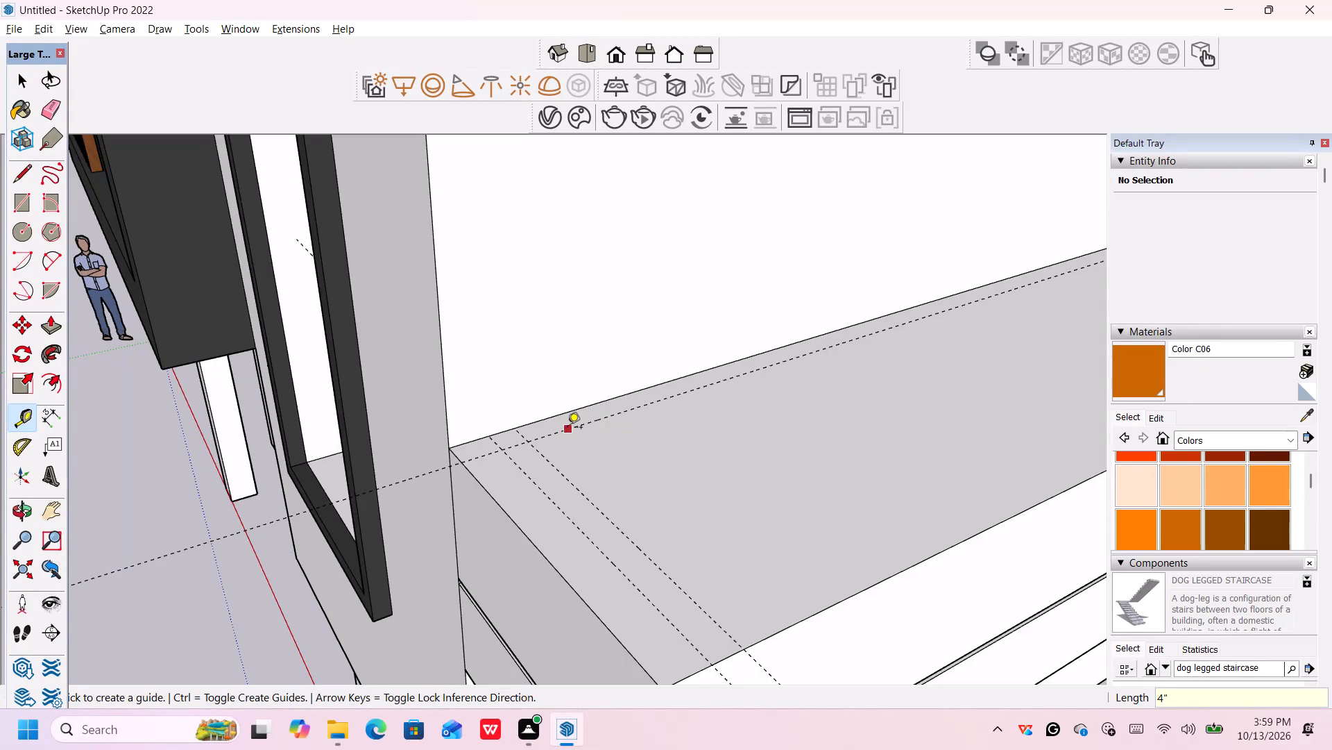
{"action": "left_click", "coordinate": [567, 429]}
{"action": "type", "text": "4\""}
{"action": "key", "text": "Return"}
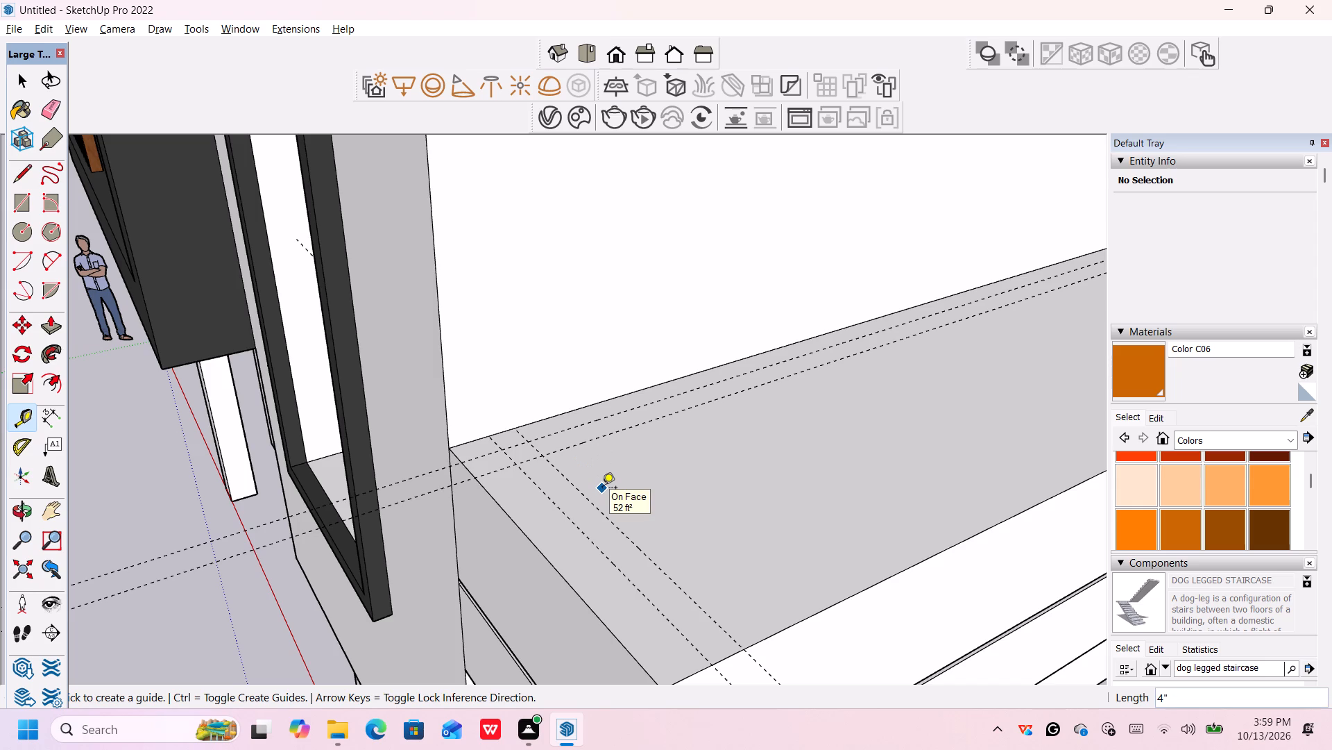
{"action": "left_click", "coordinate": [617, 437]}
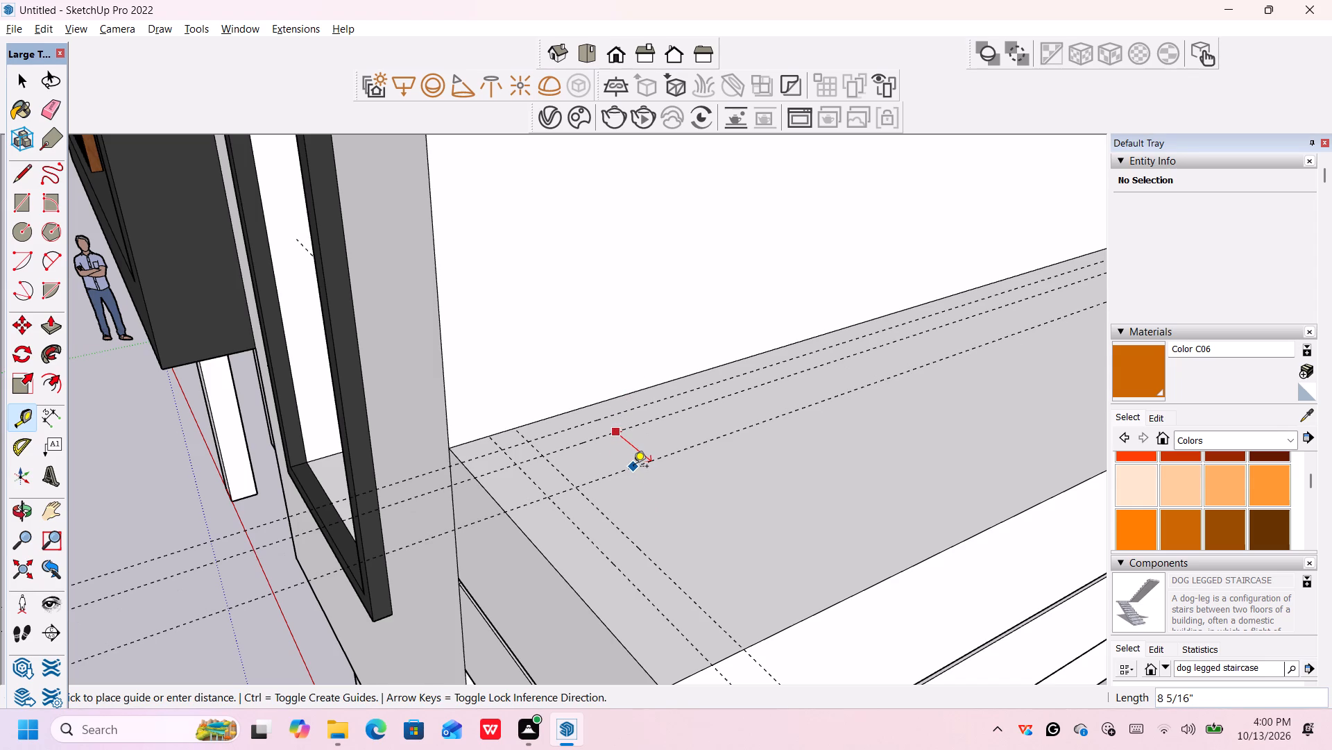
{"action": "key", "text": "4"}
{"action": "key", "text": "shift+quotedbl"}
{"action": "key", "text": "Return"}
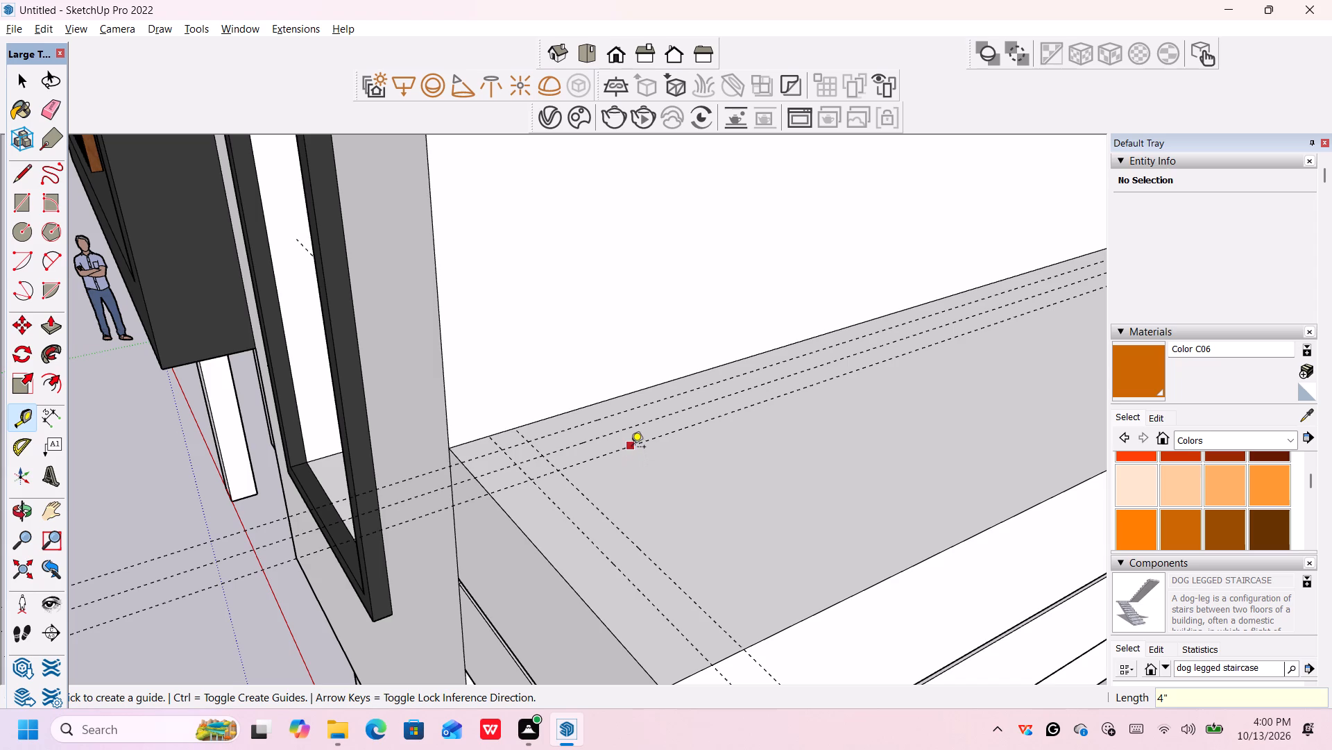
Add three more lengthwise guides at 4" spacing toward the panel's outer edge, continuing from the third guide.
{"action": "left_click", "coordinate": [631, 448]}
{"action": "key", "text": "4"}
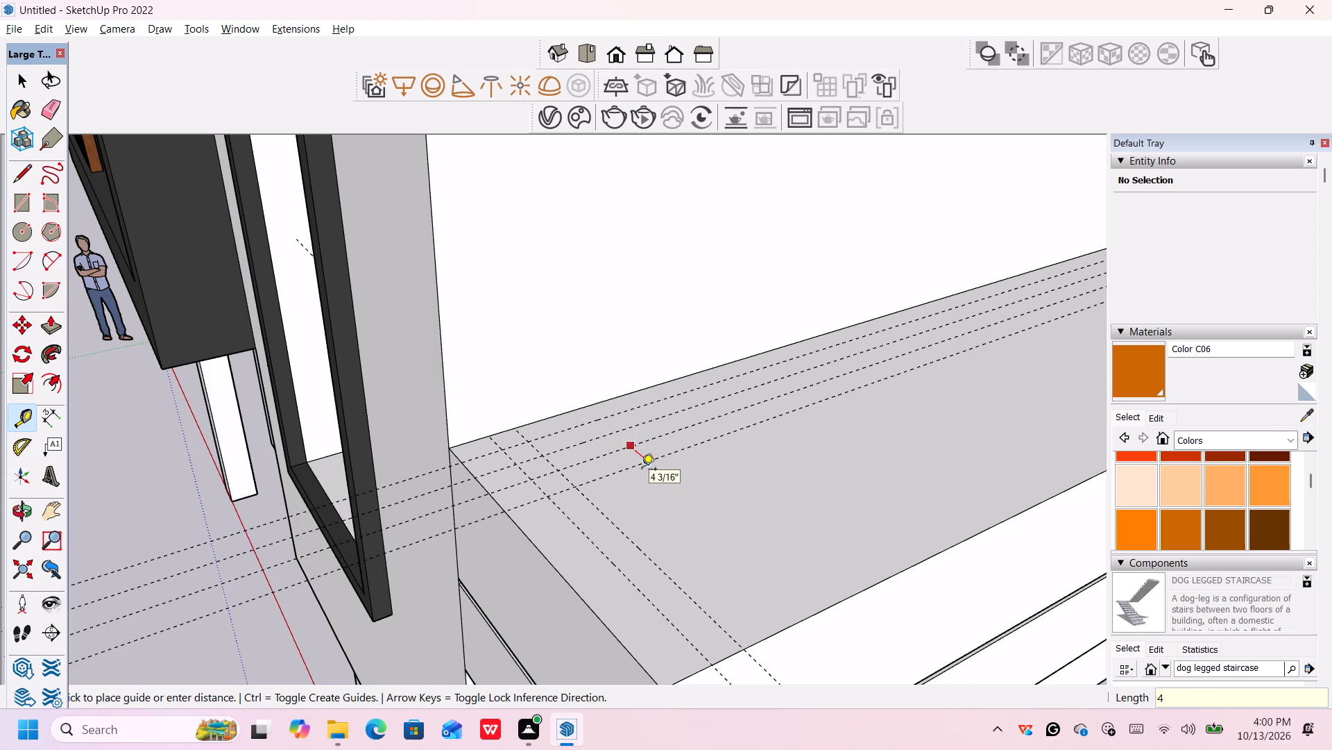
{"action": "key", "text": "shift+quotedbl"}
{"action": "key", "text": "Return"}
{"action": "left_click", "coordinate": [643, 465]}
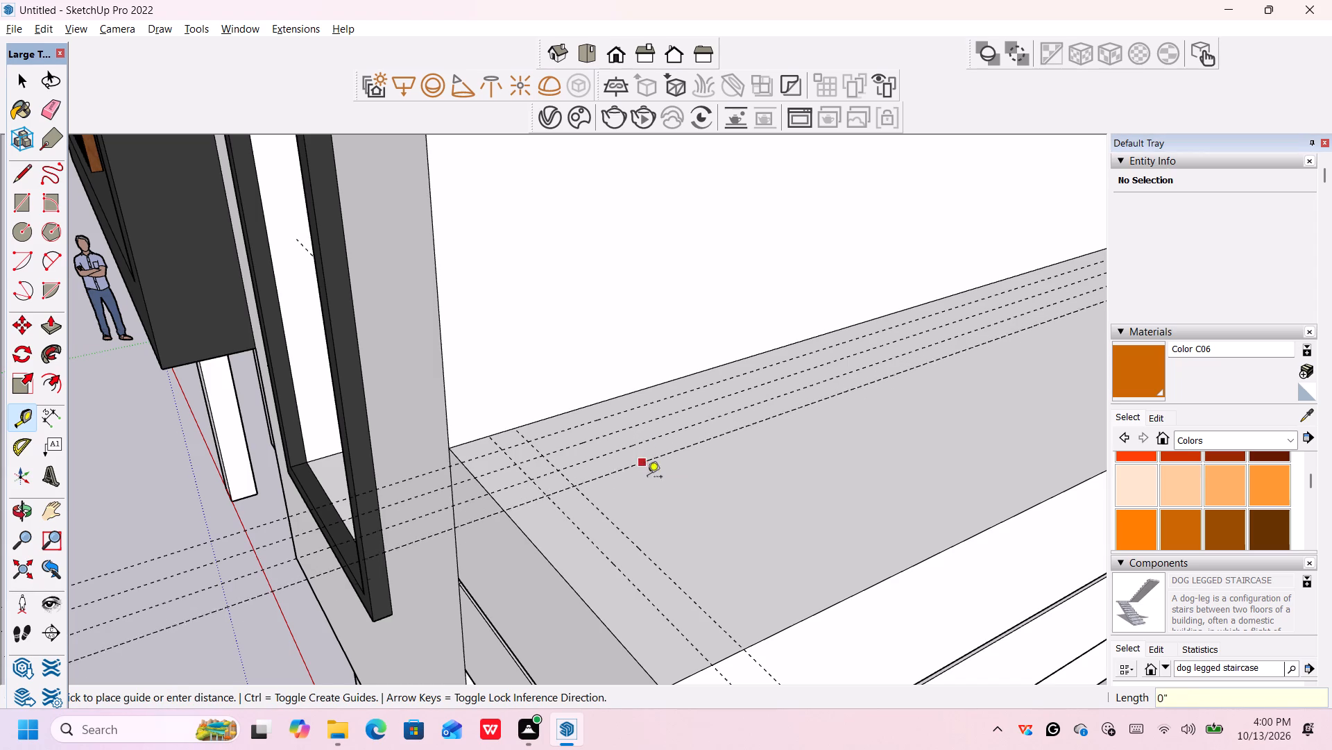
{"action": "key", "text": "4"}
{"action": "key", "text": "shift+quotedbl"}
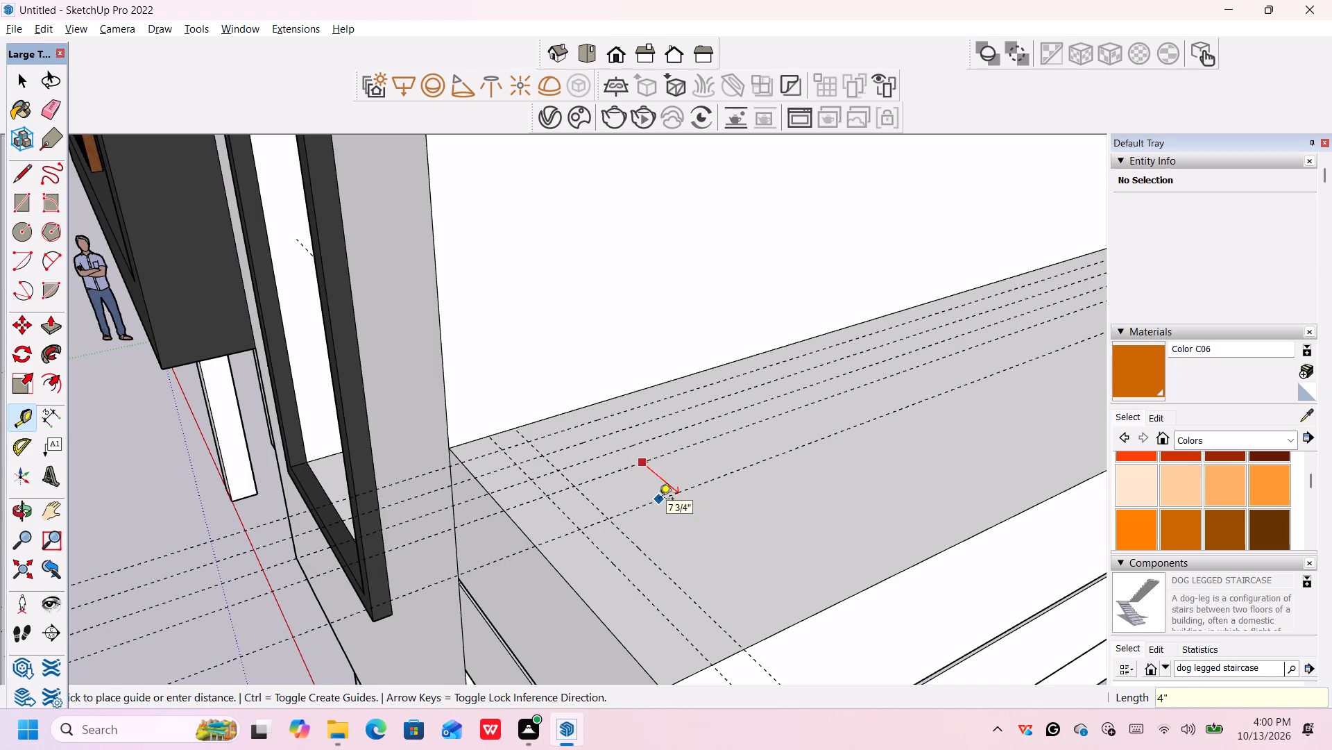
{"action": "key", "text": "Return"}
{"action": "left_click", "coordinate": [657, 478]}
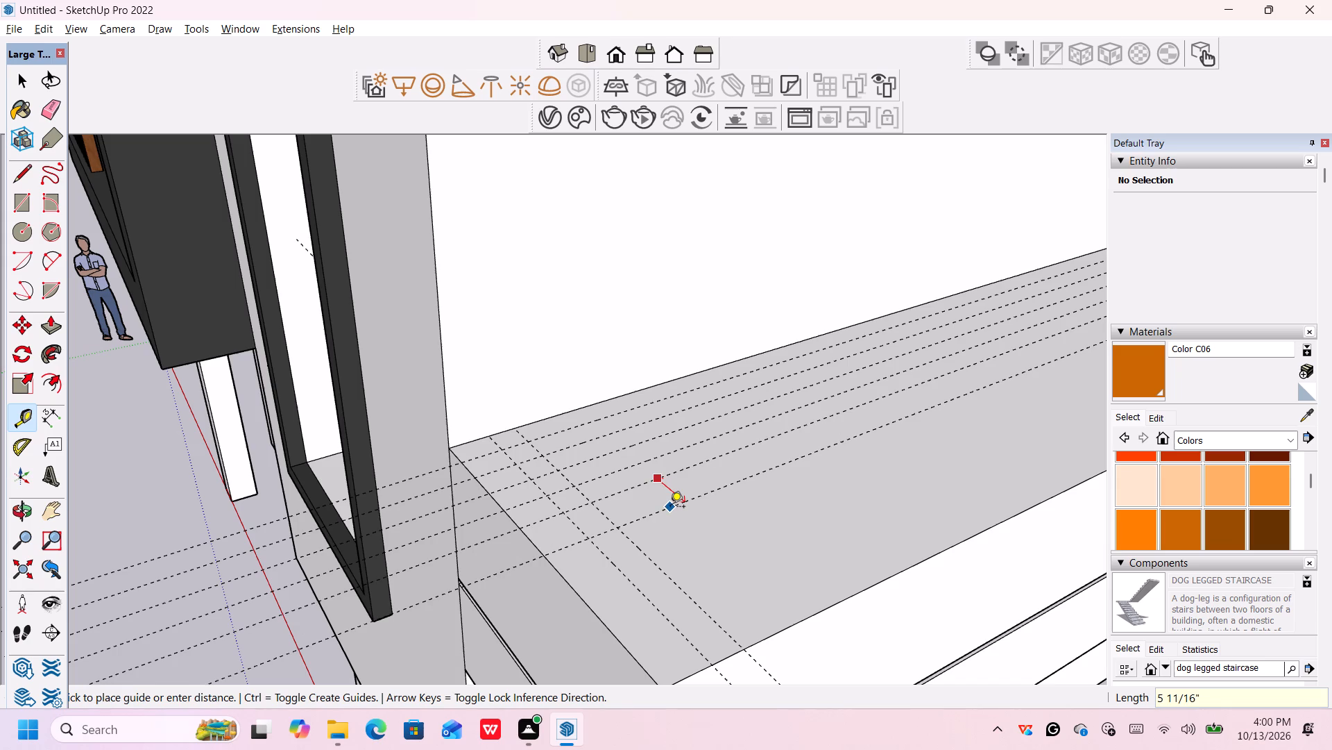
{"action": "type", "text": "4\""}
{"action": "key", "text": "Return"}
Add another three lengthwise guides at 4" spacing toward the panel's outer edge, continuing from the sixth guide.
{"action": "left_click", "coordinate": [669, 499]}
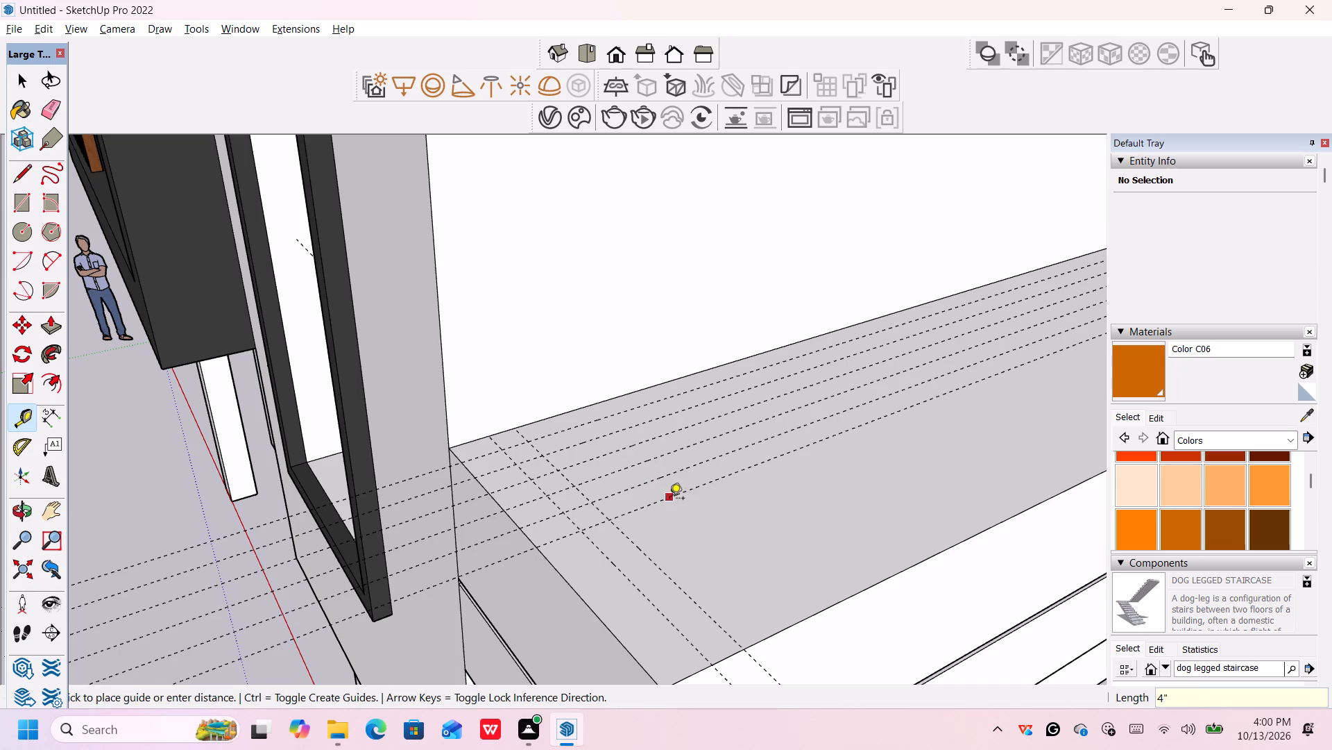
{"action": "key", "text": "4"}
{"action": "key", "text": "shift+quotedbl"}
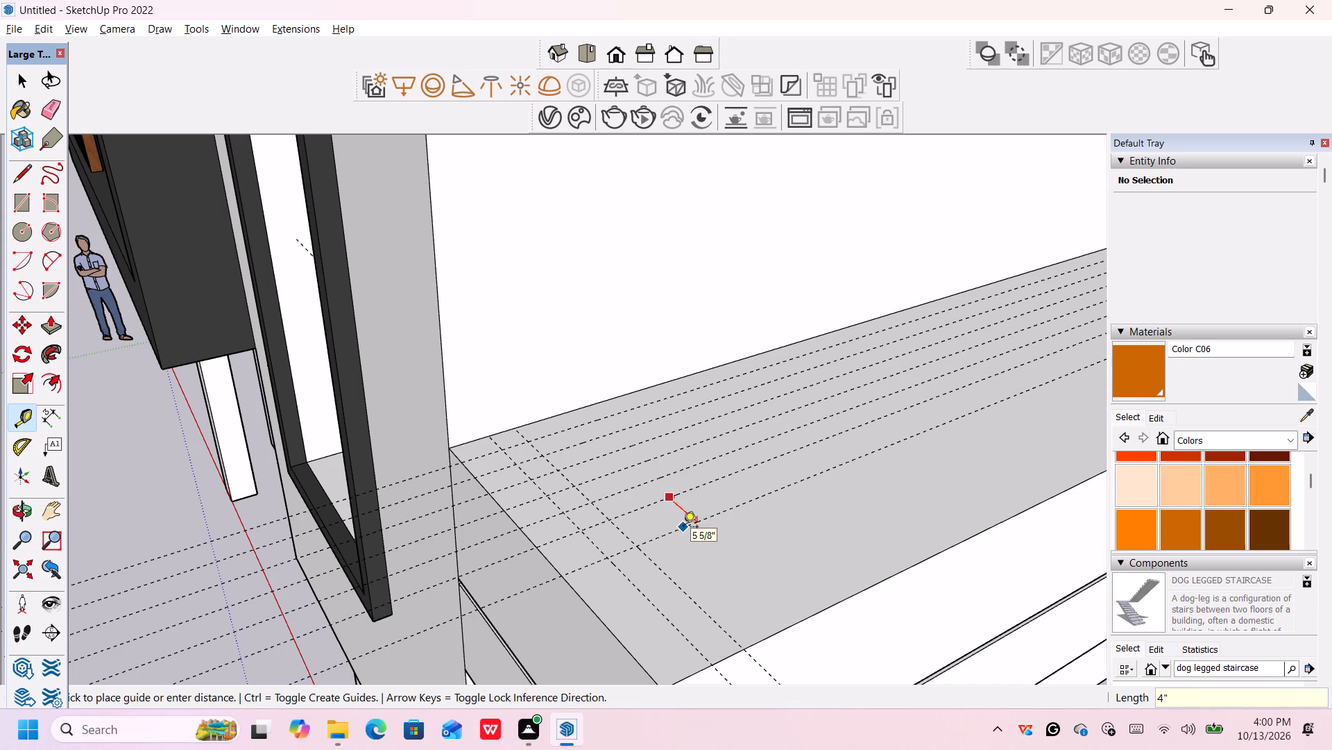
{"action": "key", "text": "Return"}
{"action": "left_click", "coordinate": [681, 517]}
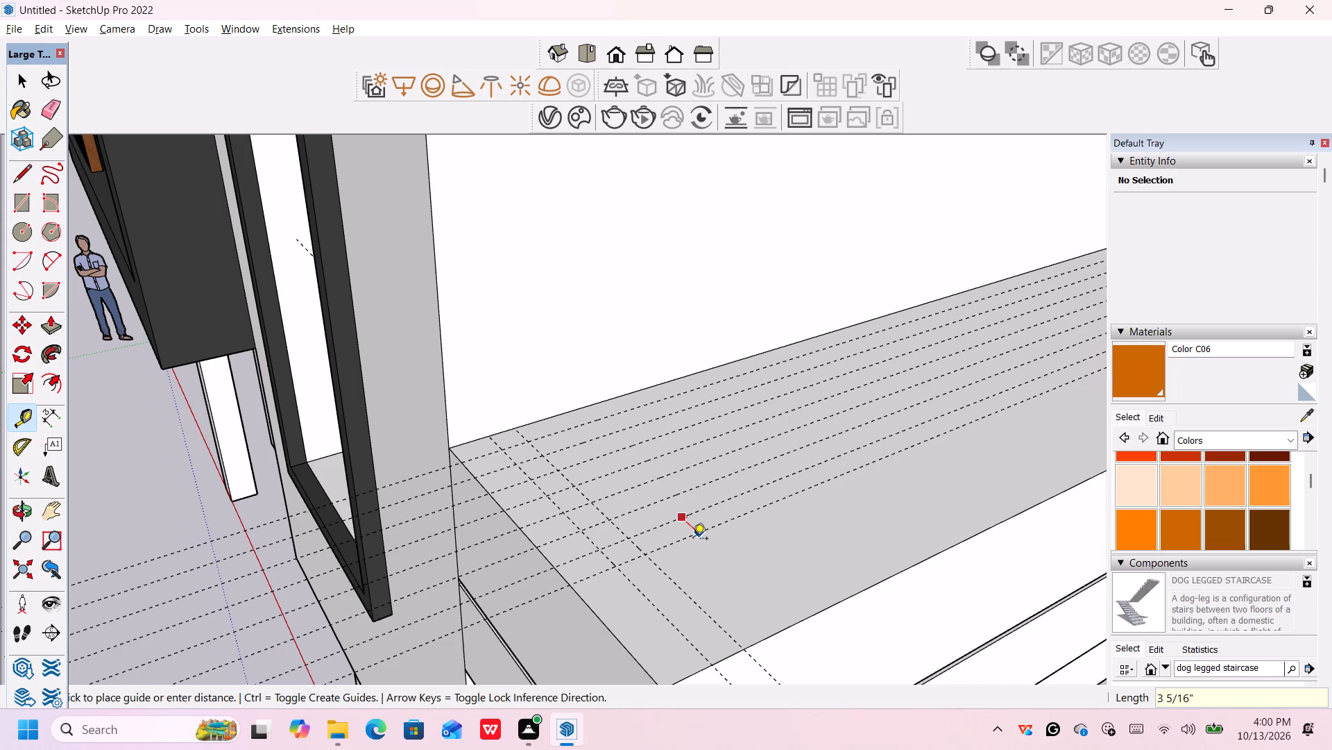
{"action": "key", "text": "4"}
{"action": "key", "text": "shift+quotedbl"}
{"action": "key", "text": "Return"}
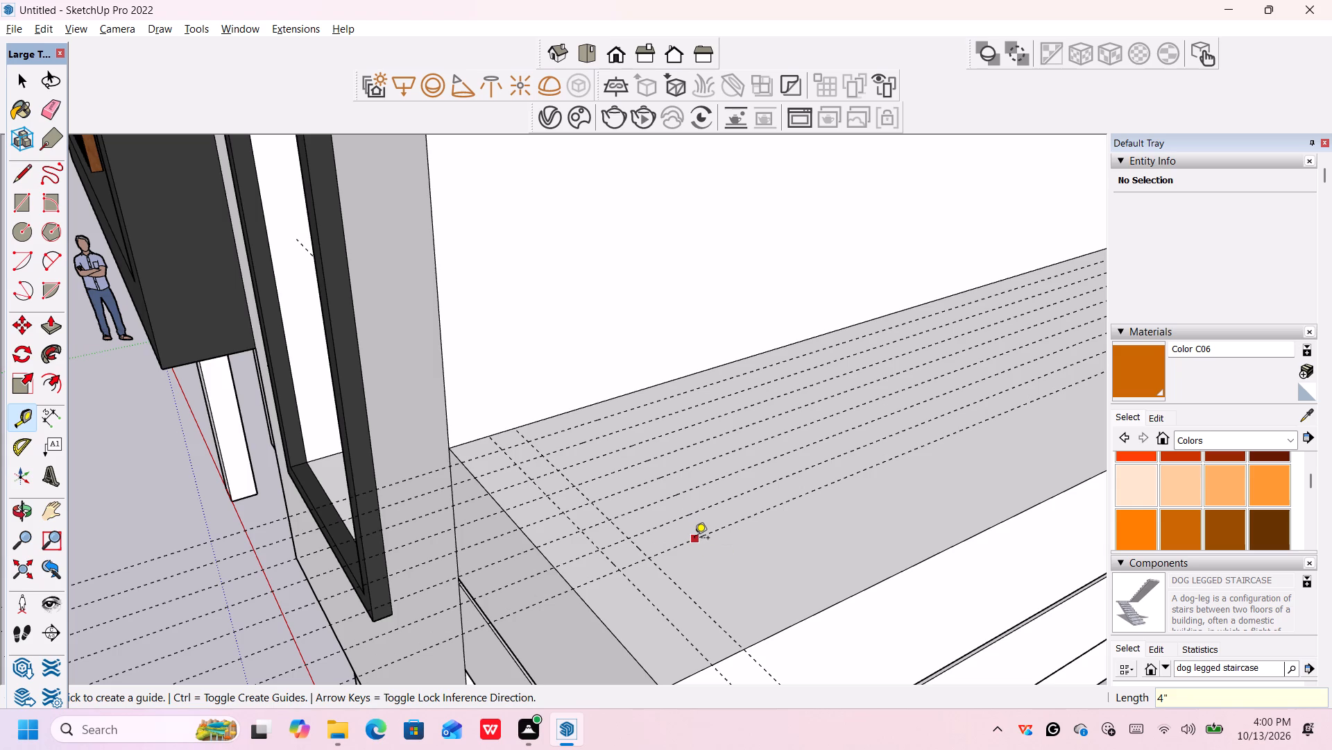
{"action": "left_click", "coordinate": [694, 539]}
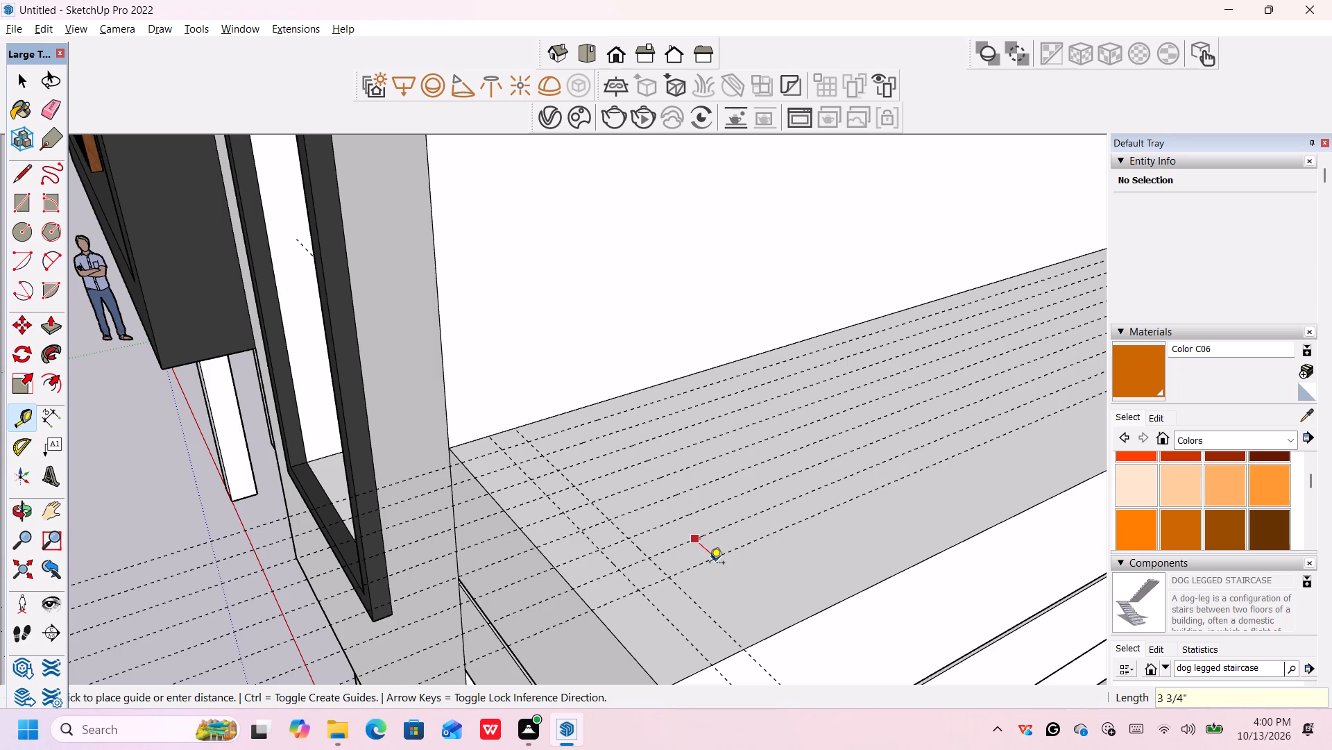
{"action": "key", "text": "4"}
{"action": "key", "text": "shift+quotedbl"}
{"action": "key", "text": "Return"}
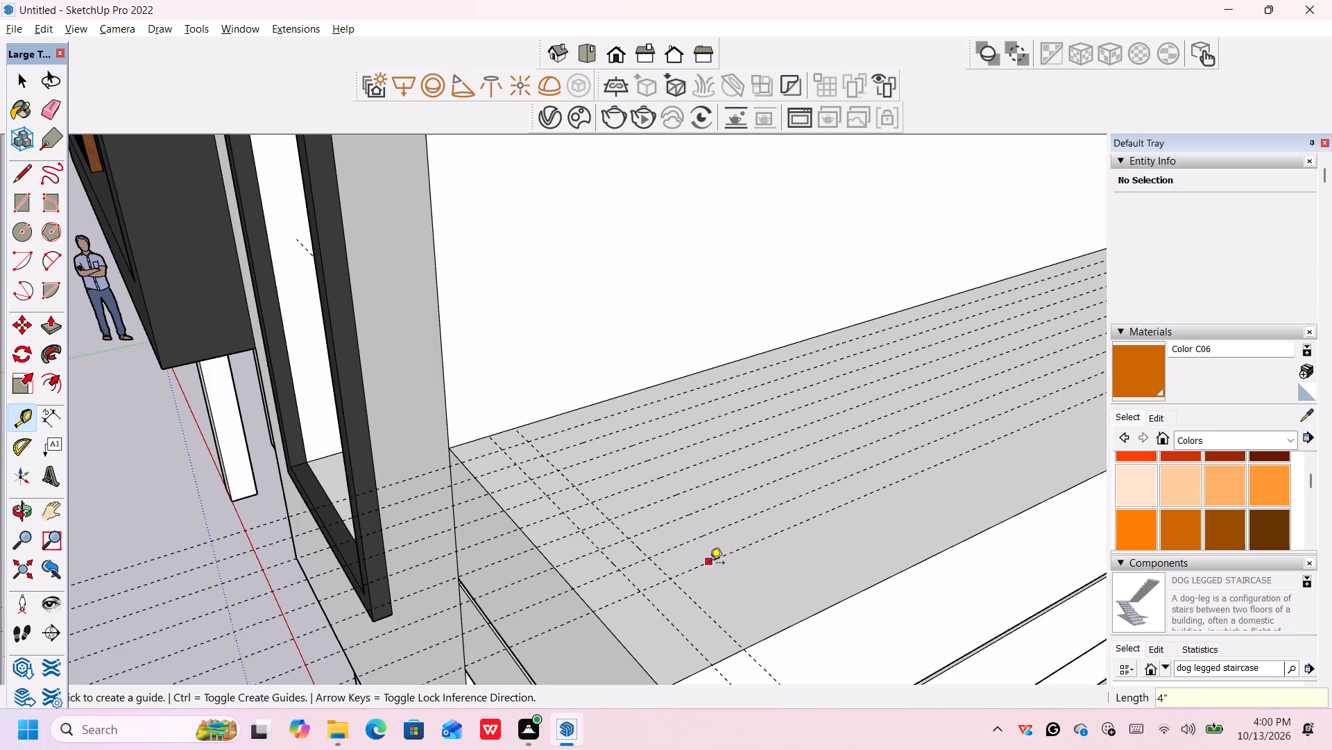
Add the final two lengthwise guides at 4" spacing, ending 4" short of the panel's outer edge.
{"action": "left_click", "coordinate": [710, 564]}
{"action": "key", "text": "1"}
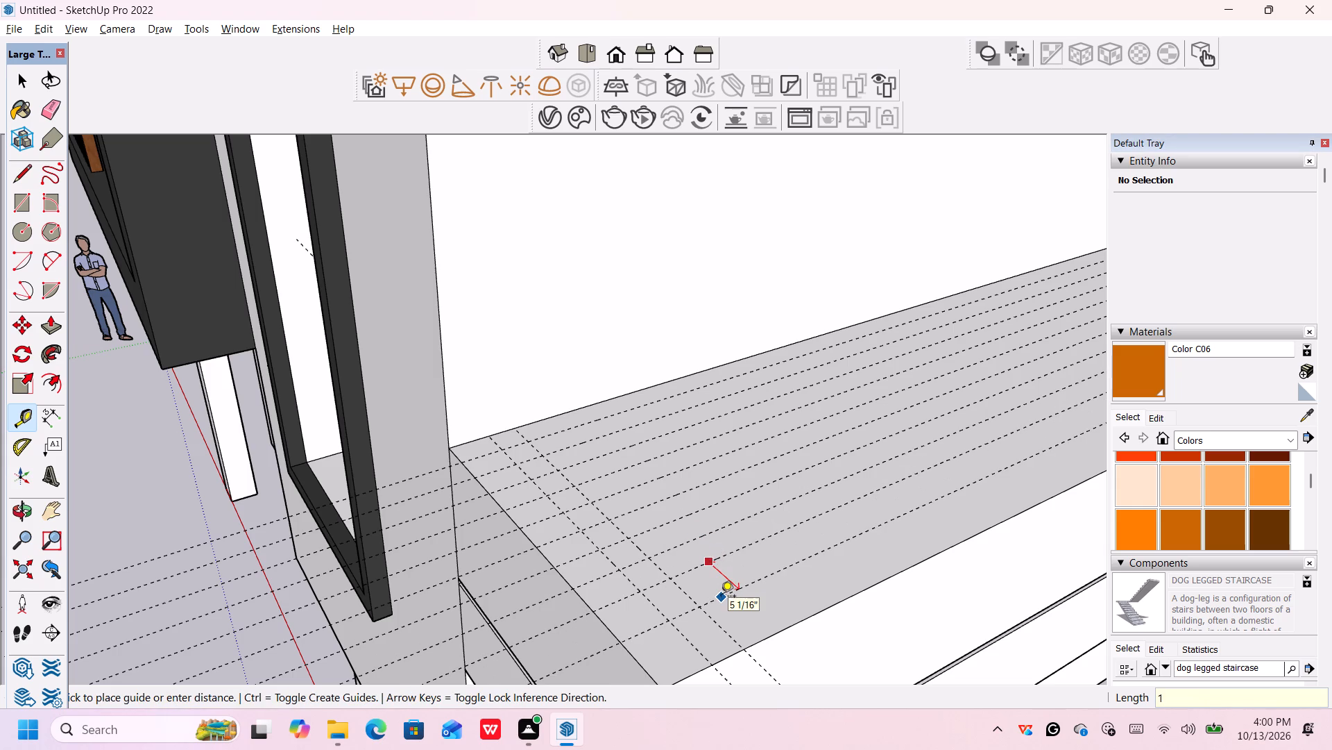
{"action": "key", "text": "BackSpace"}
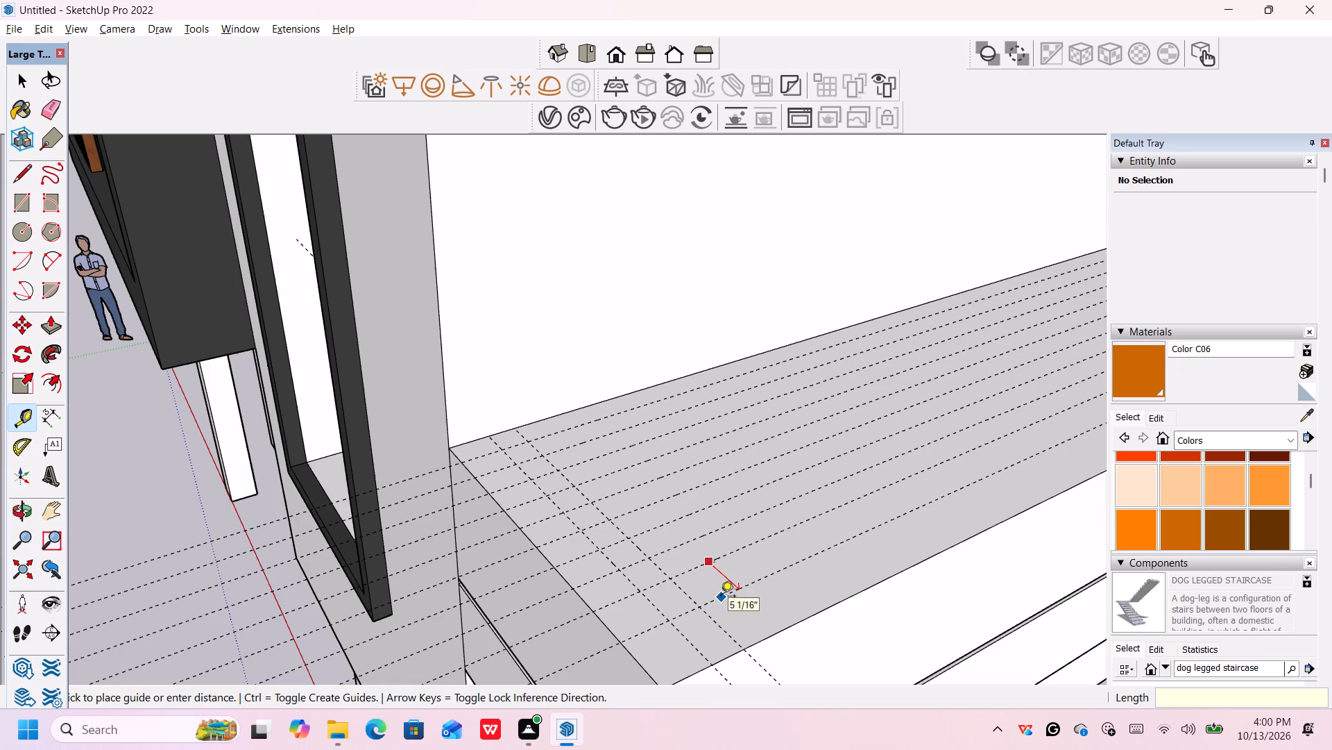
{"action": "type", "text": "4\""}
{"action": "key", "text": "Return"}
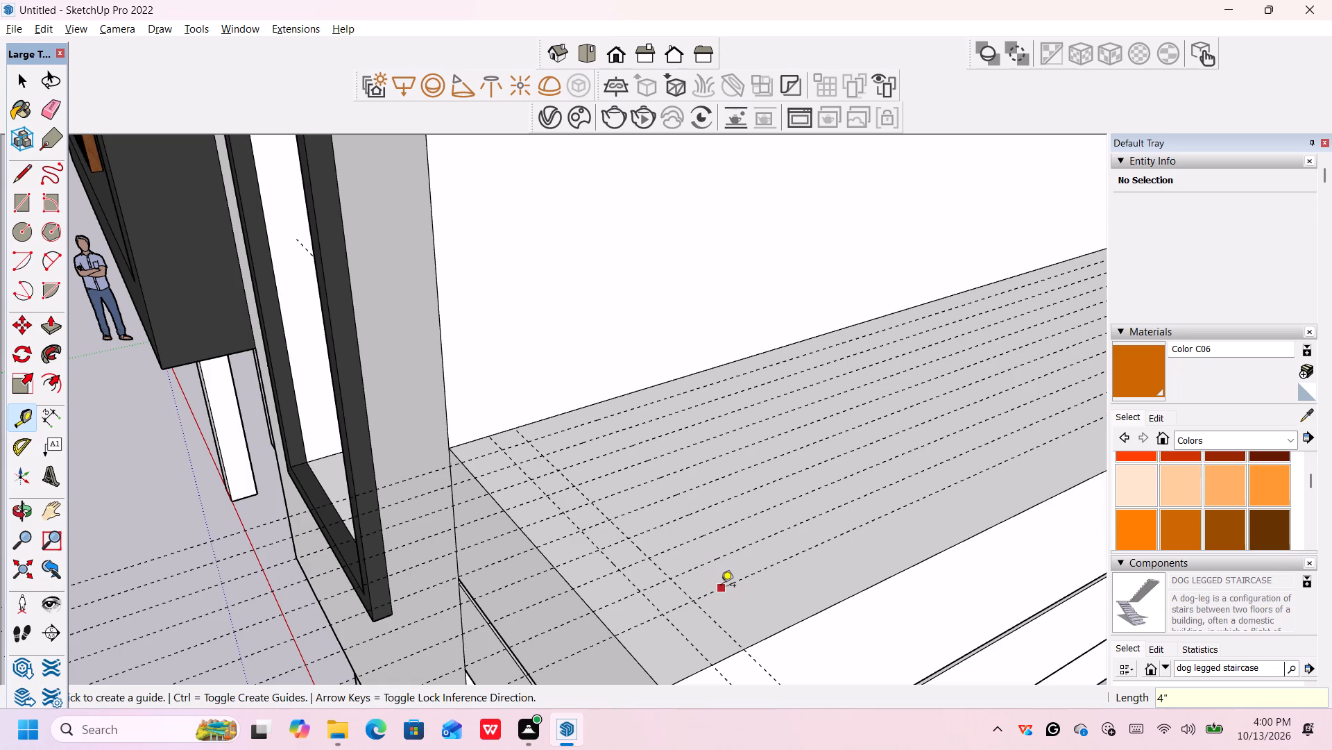
{"action": "left_click", "coordinate": [721, 587]}
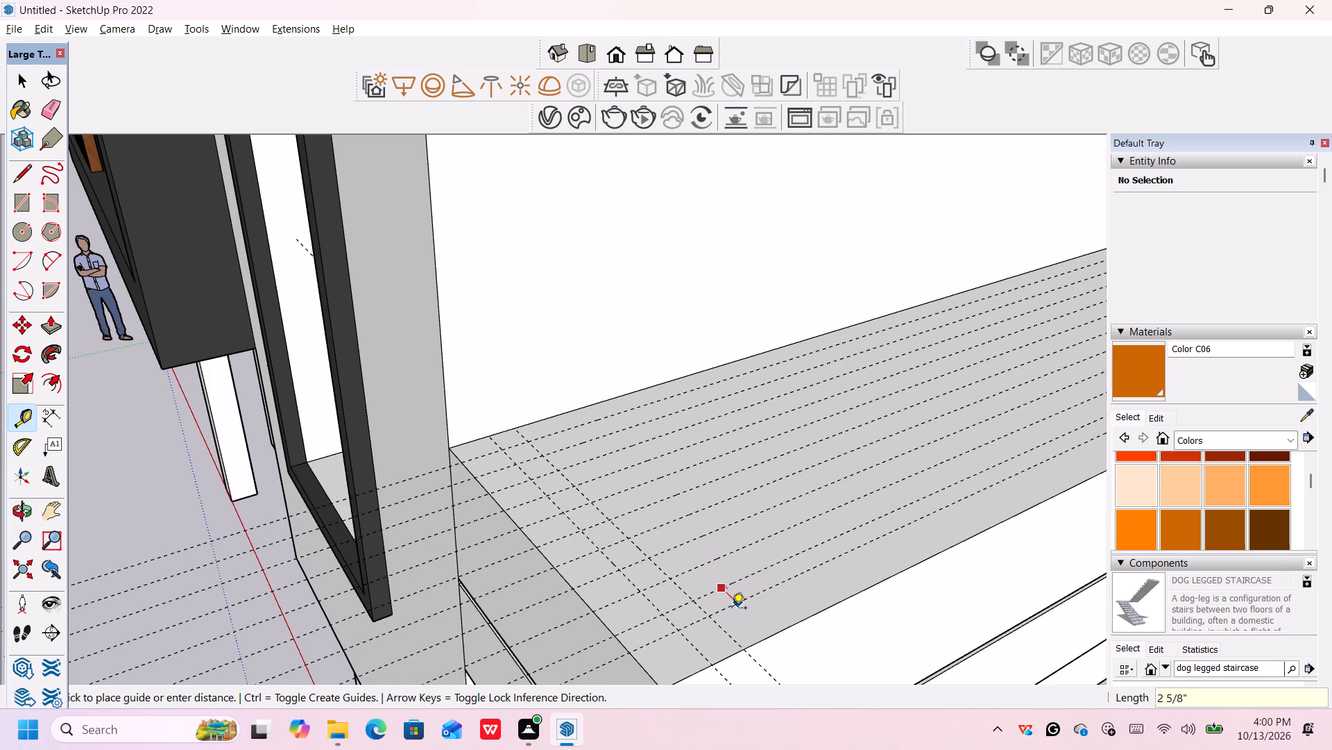
{"action": "key", "text": "4"}
{"action": "key", "text": "shift+quotedbl"}
{"action": "key", "text": "Return"}
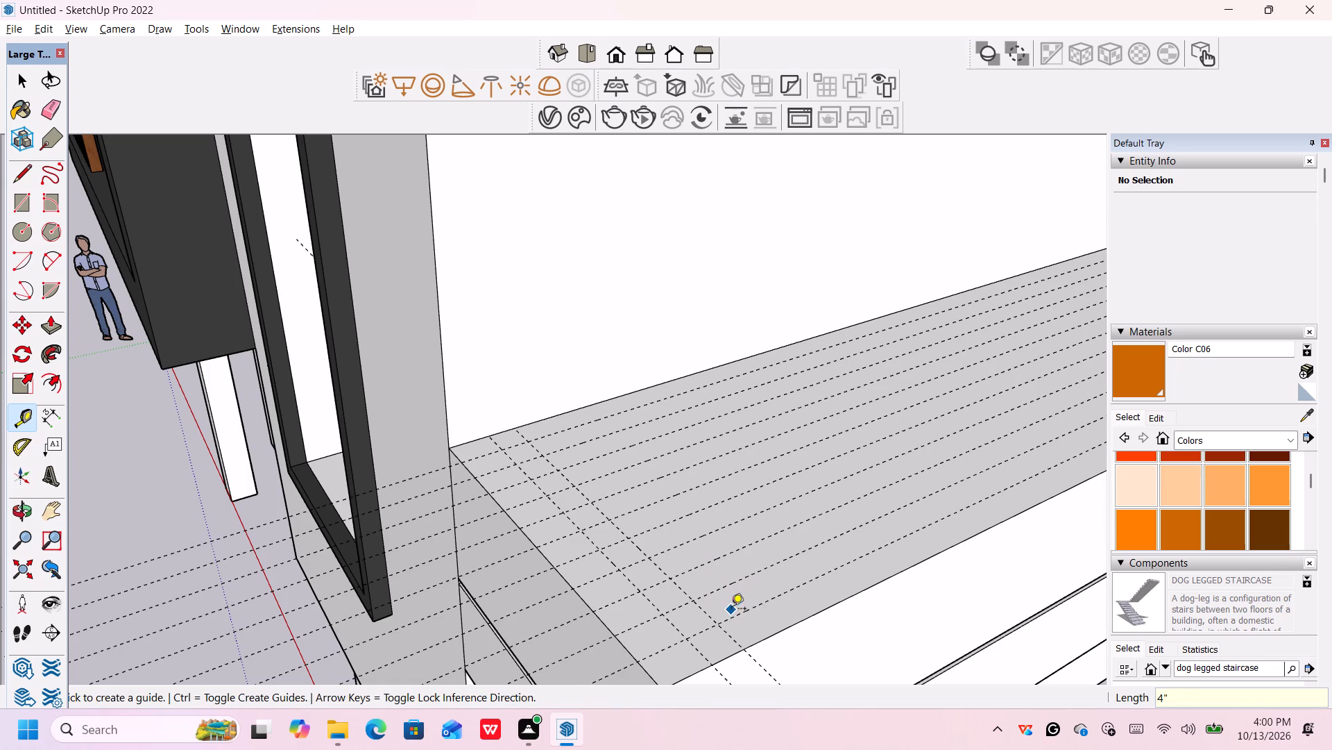
Delete the outermost lengthwise guide, the one closest to the panel's outer edge.
{"action": "scroll", "coordinate": [758, 610], "scroll_direction": "down", "scroll_amount": 3}
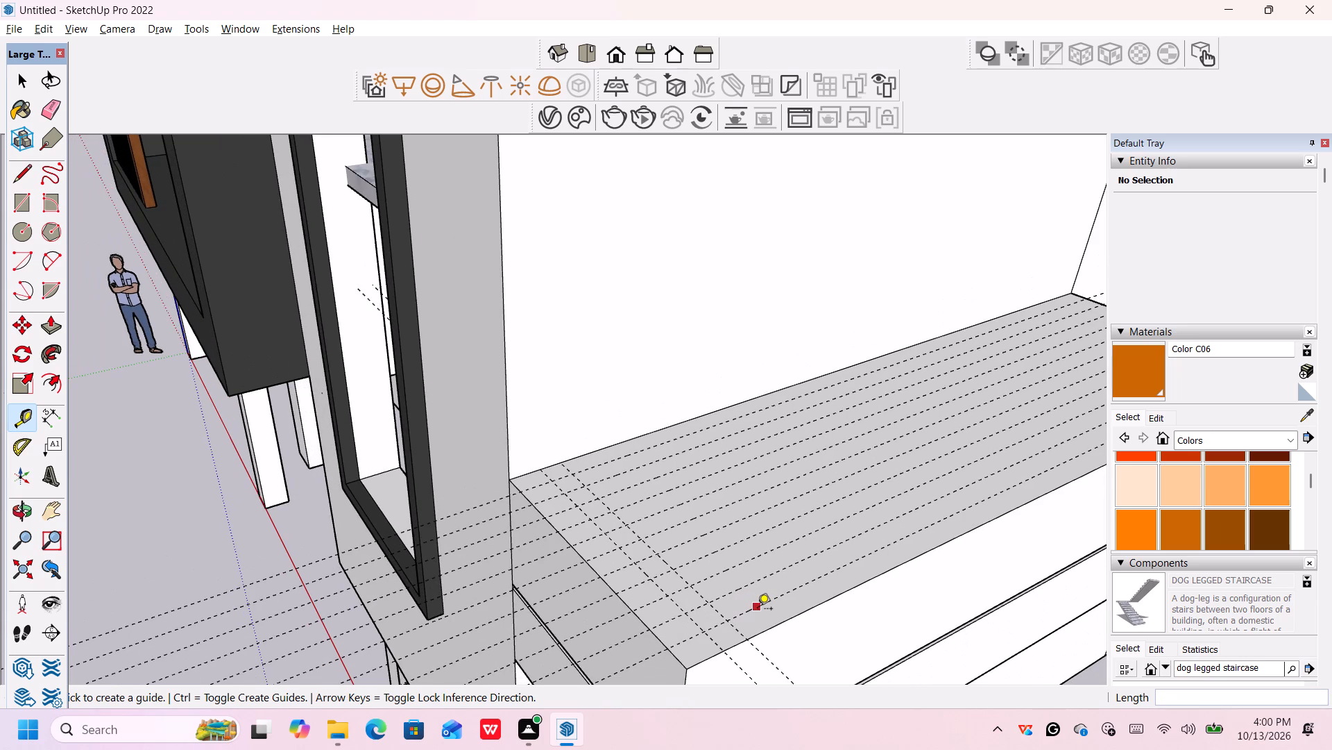
{"action": "middle_click_drag", "start_coordinate": [758, 610], "coordinate": [755, 605]}
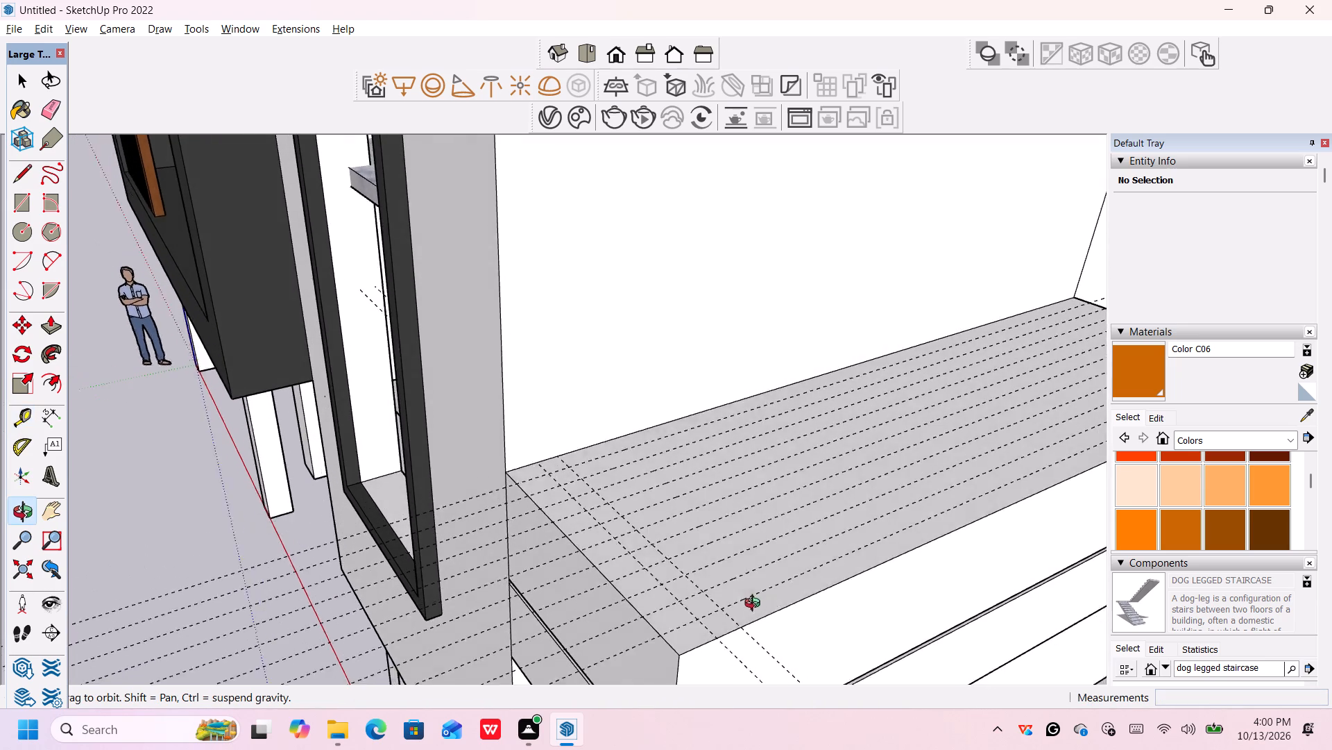
{"action": "middle_click_drag", "start_coordinate": [755, 605], "coordinate": [772, 625]}
{"action": "scroll", "coordinate": [772, 624], "scroll_direction": "up", "scroll_amount": 1}
{"action": "scroll", "coordinate": [772, 623], "scroll_direction": "down", "scroll_amount": 1}
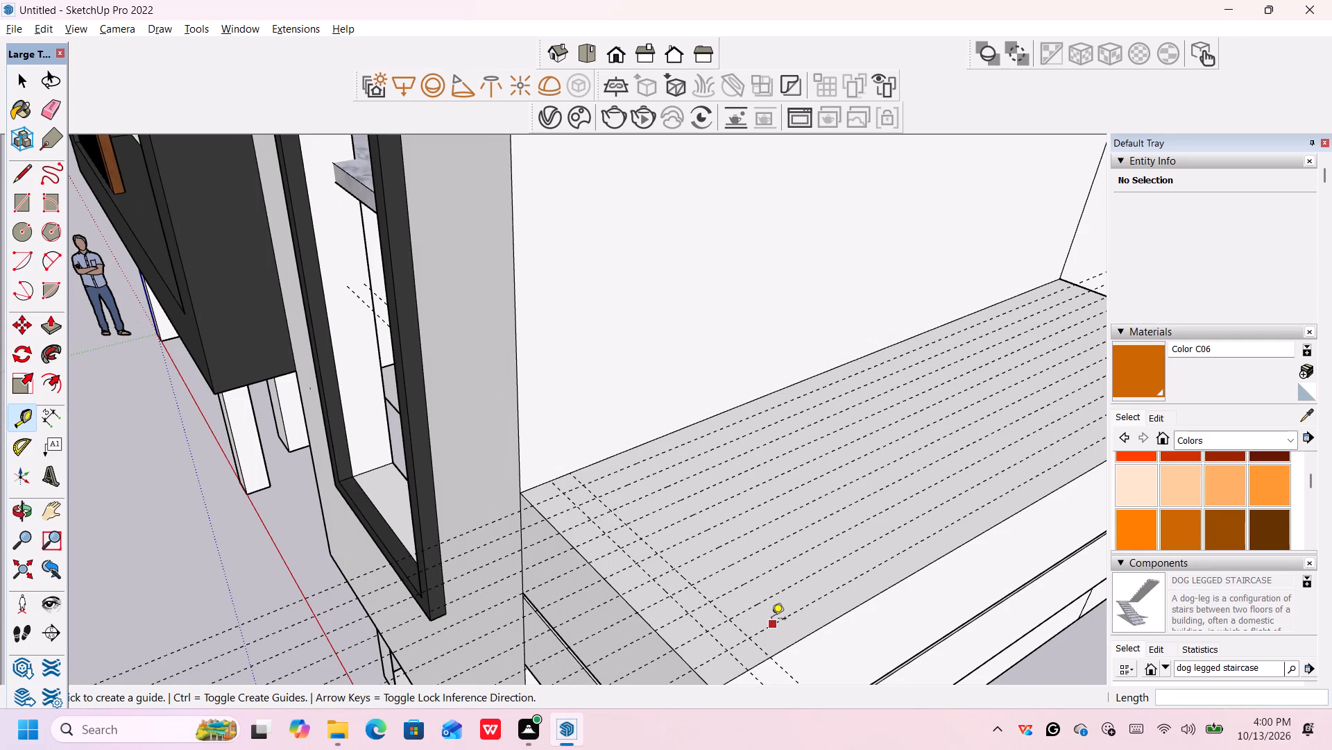
{"action": "scroll", "coordinate": [771, 619], "scroll_direction": "up", "scroll_amount": 1}
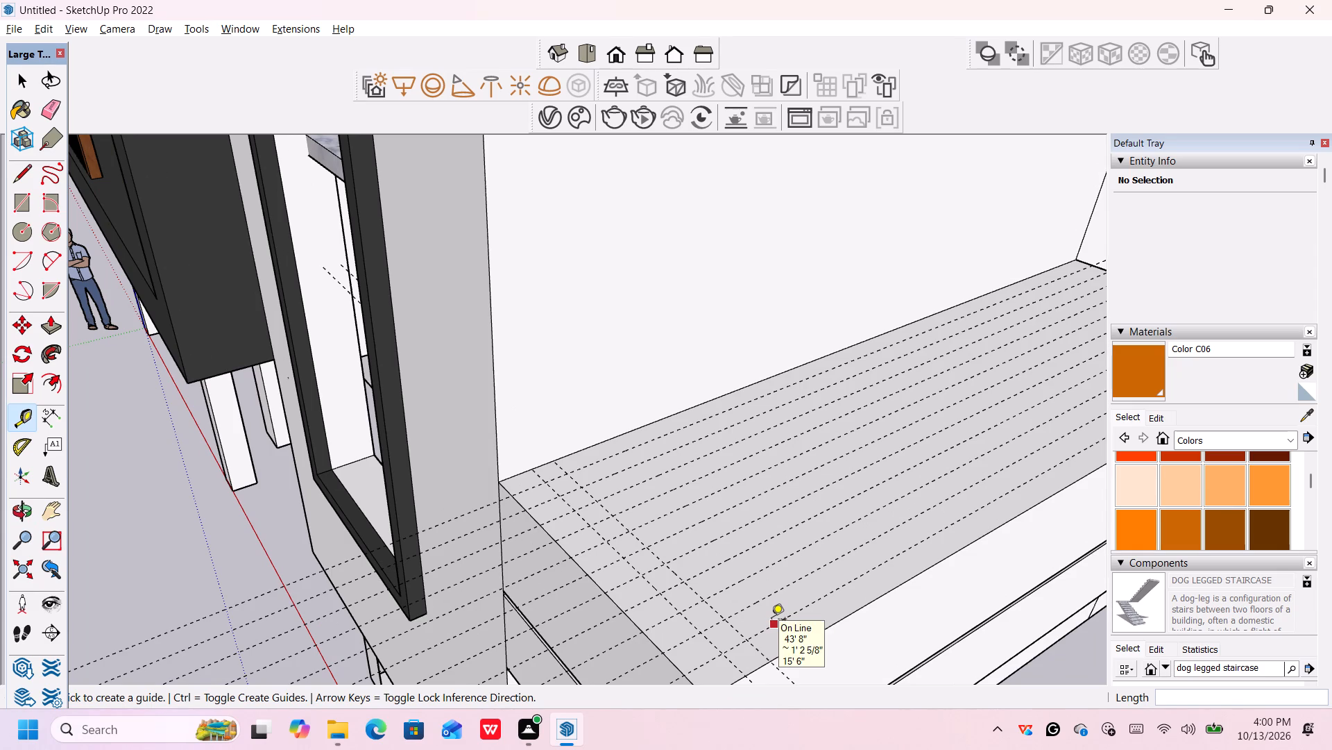
{"action": "key", "text": "space"}
{"action": "left_click", "coordinate": [773, 626]}
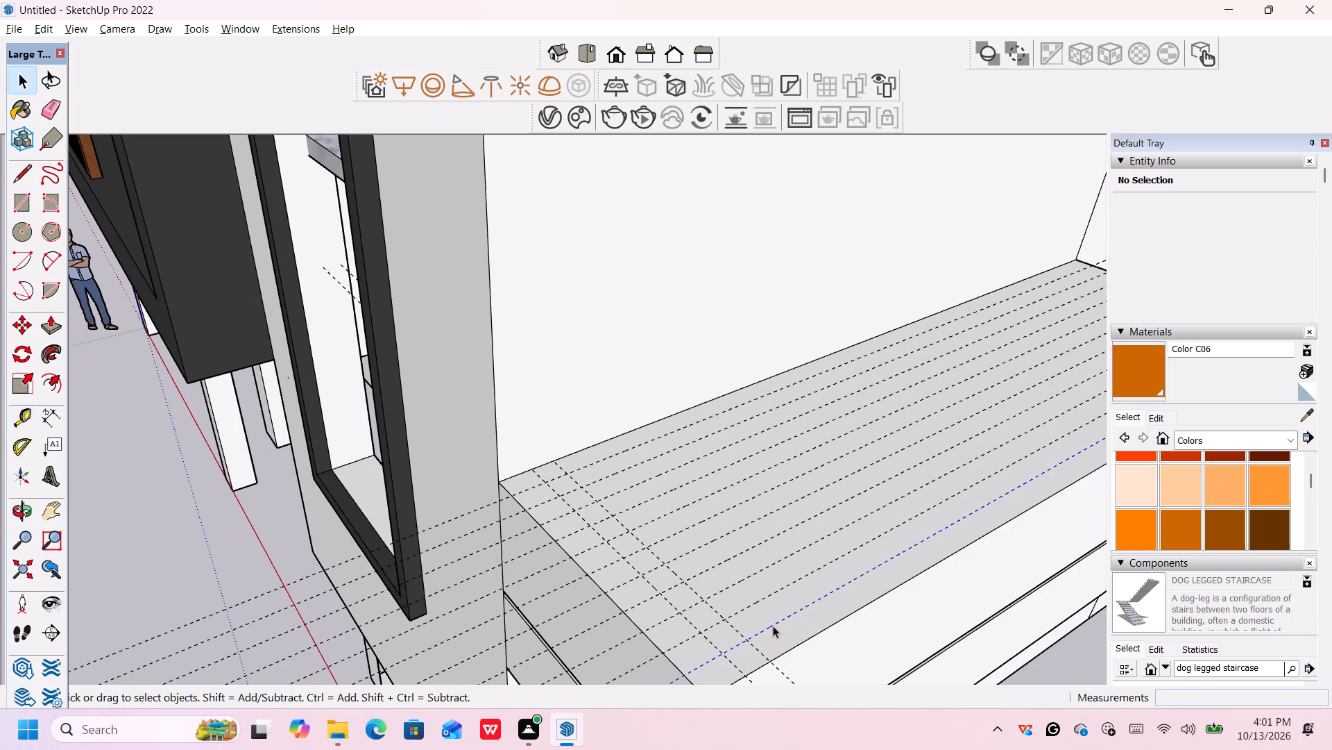
{"action": "key", "text": "Delete"}
{"action": "scroll", "coordinate": [774, 623], "scroll_direction": "down", "scroll_amount": 2}
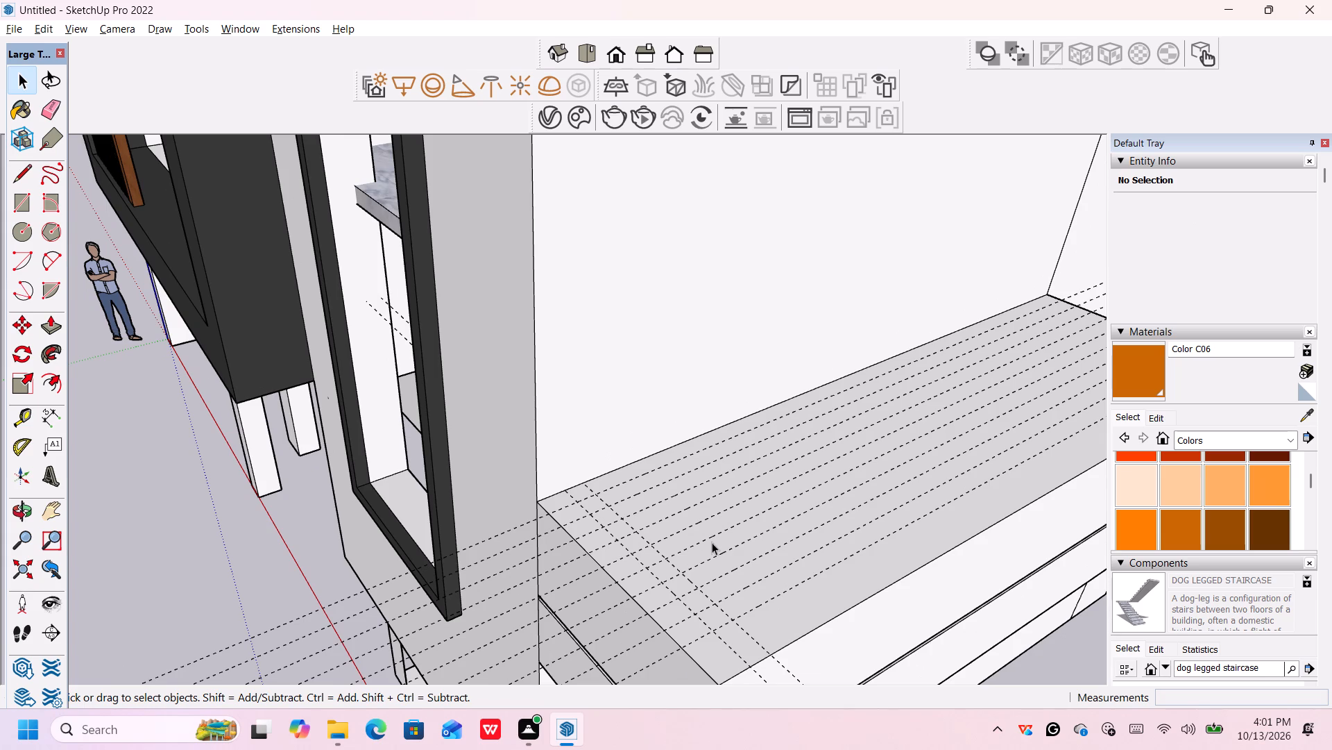
Draw four 4" by 4" rectangles in alternate grid cells between the two crosswise guides, starting one cell from the tower wall.
{"action": "key", "text": "r"}
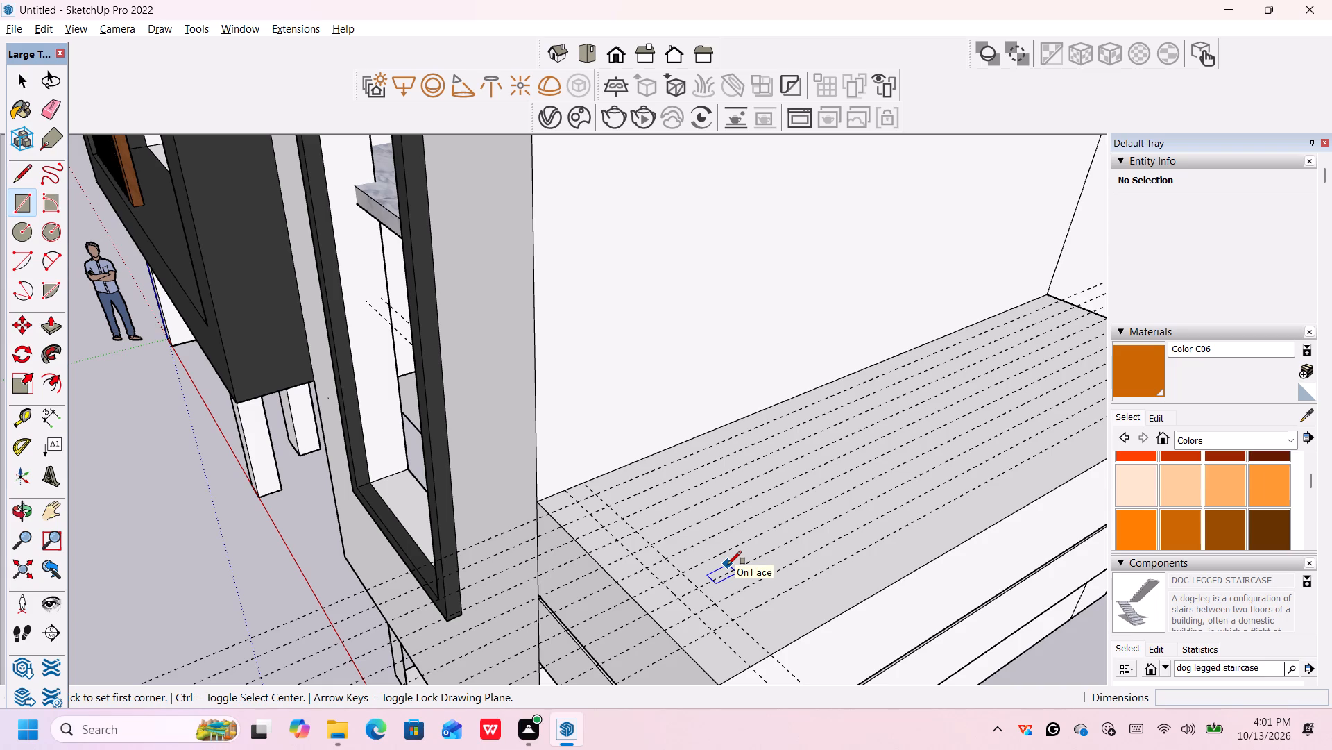
{"action": "scroll", "coordinate": [595, 506], "scroll_direction": "up", "scroll_amount": 1}
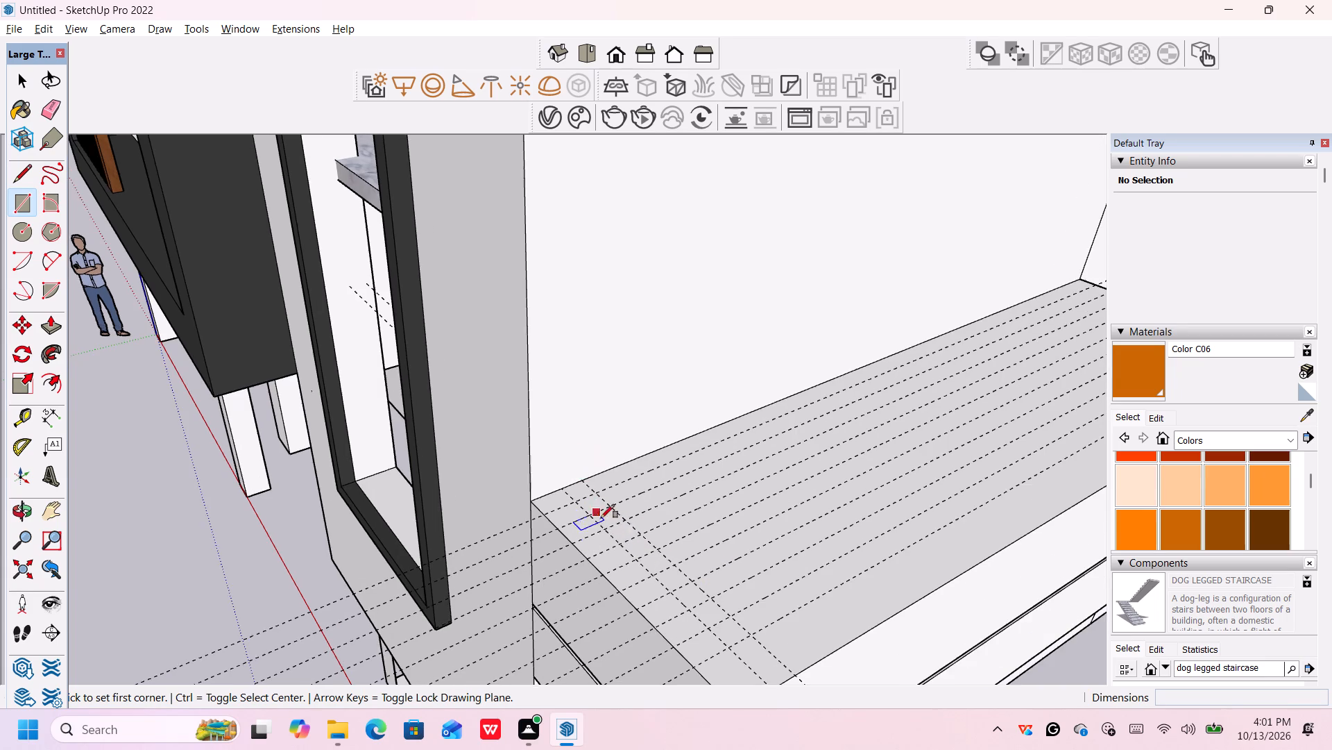
{"action": "scroll", "coordinate": [615, 535], "scroll_direction": "down", "scroll_amount": 4}
{"action": "middle_click_drag", "start_coordinate": [640, 540], "coordinate": [652, 556]}
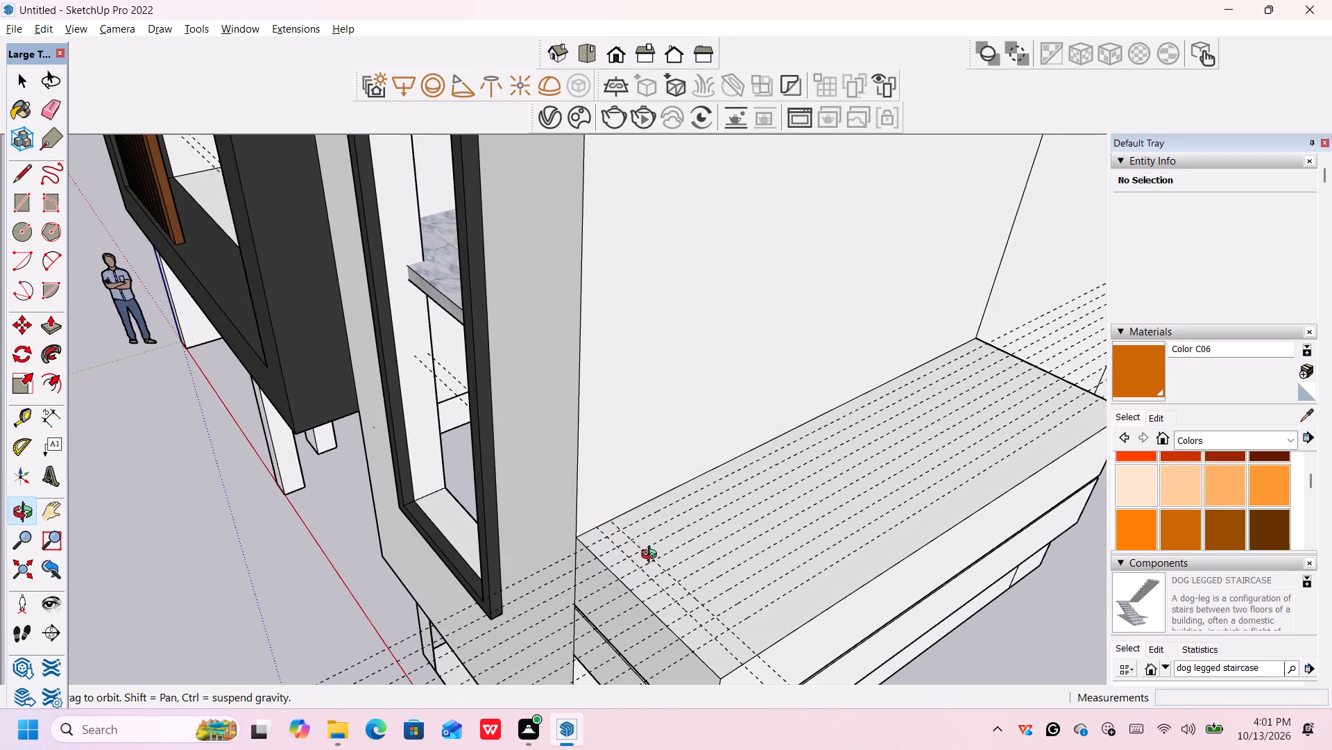
{"action": "middle_click_drag", "start_coordinate": [652, 556], "coordinate": [651, 555]}
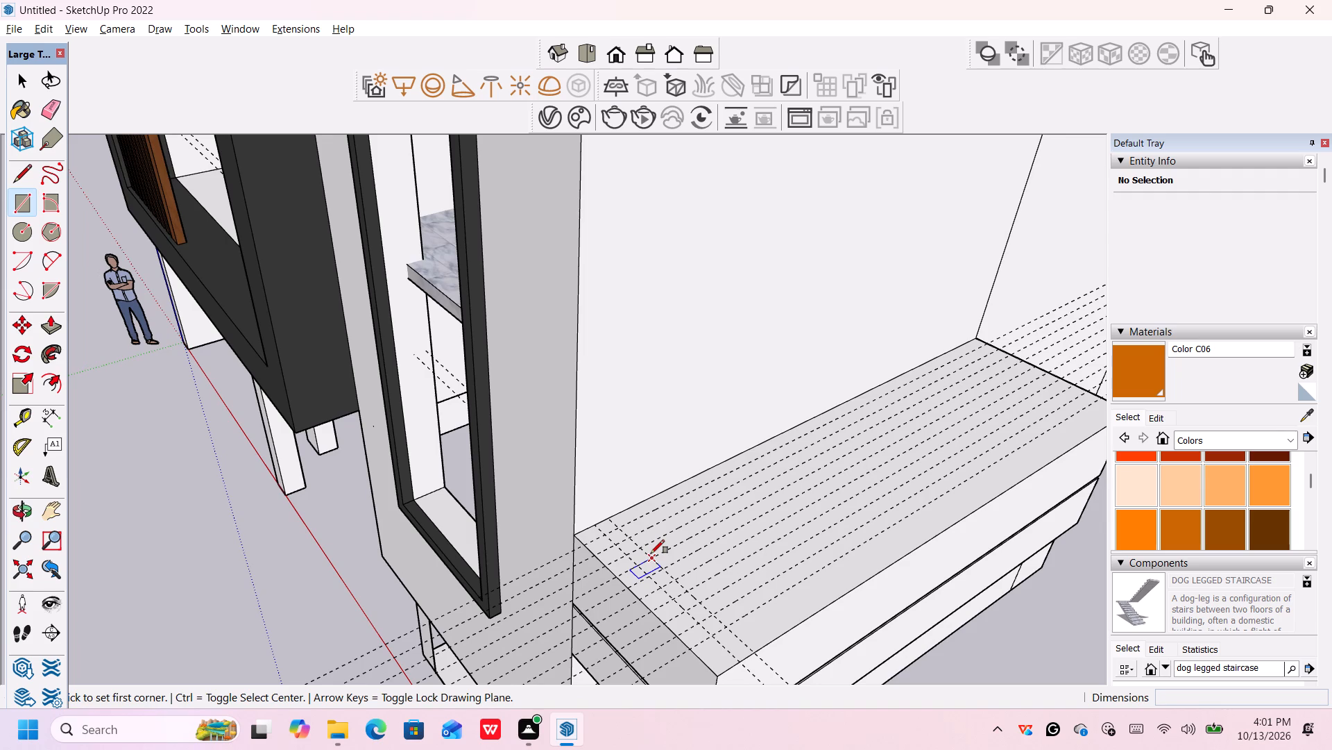
{"action": "scroll", "coordinate": [635, 539], "scroll_direction": "up", "scroll_amount": 3}
{"action": "left_click", "coordinate": [615, 526]}
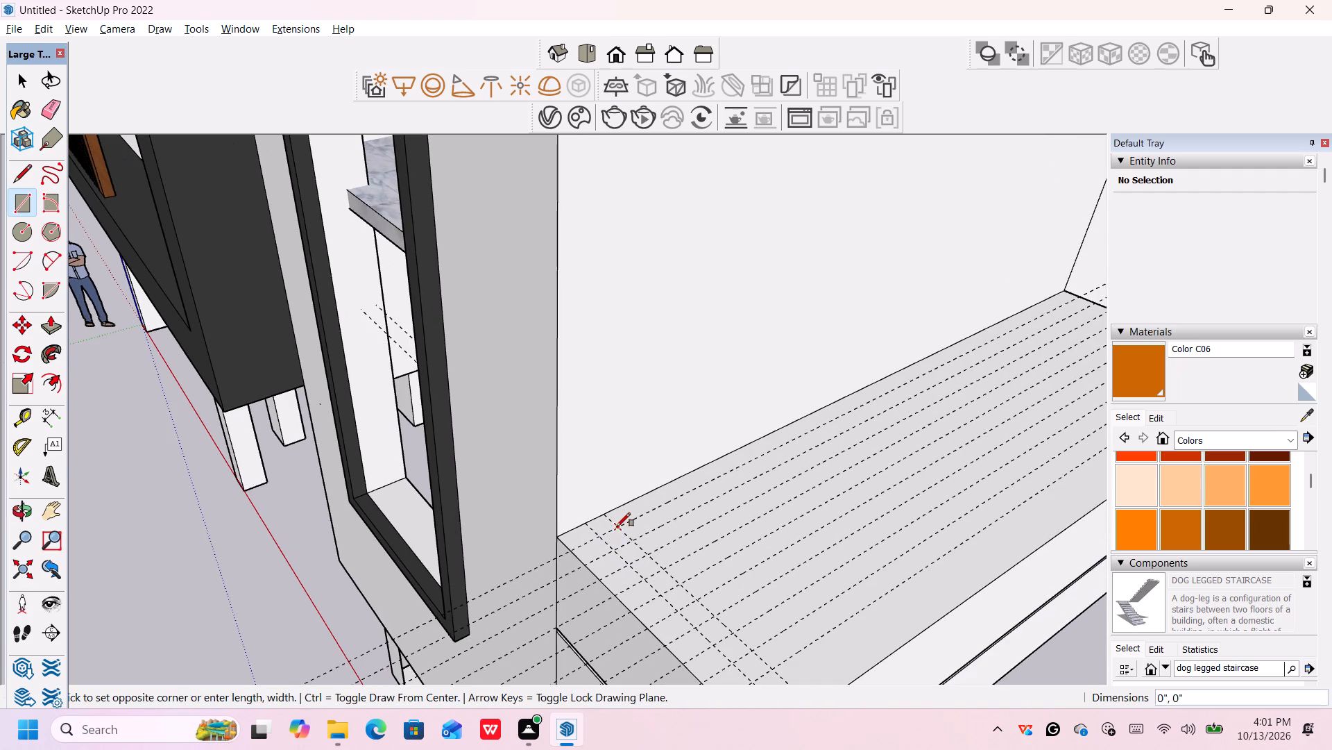
{"action": "left_click", "coordinate": [615, 549]}
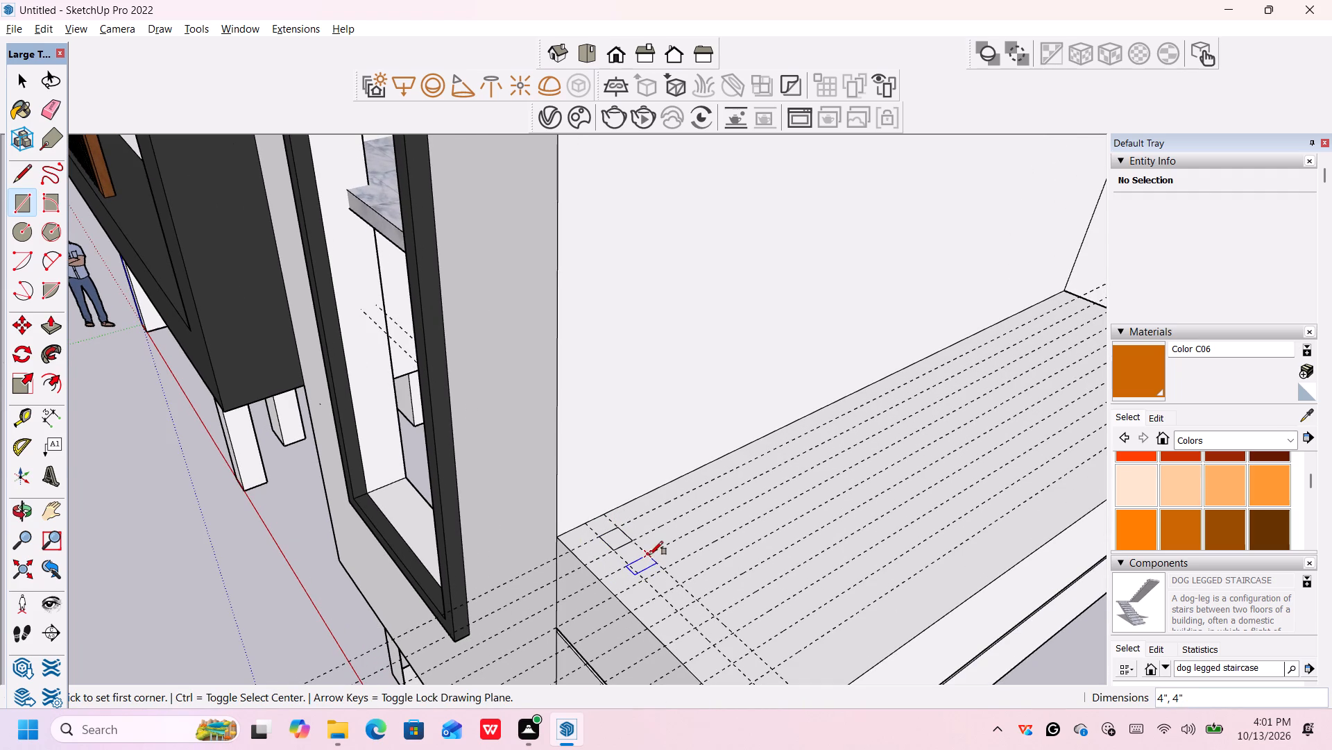
{"action": "left_click", "coordinate": [648, 555]}
{"action": "left_click", "coordinate": [647, 578]}
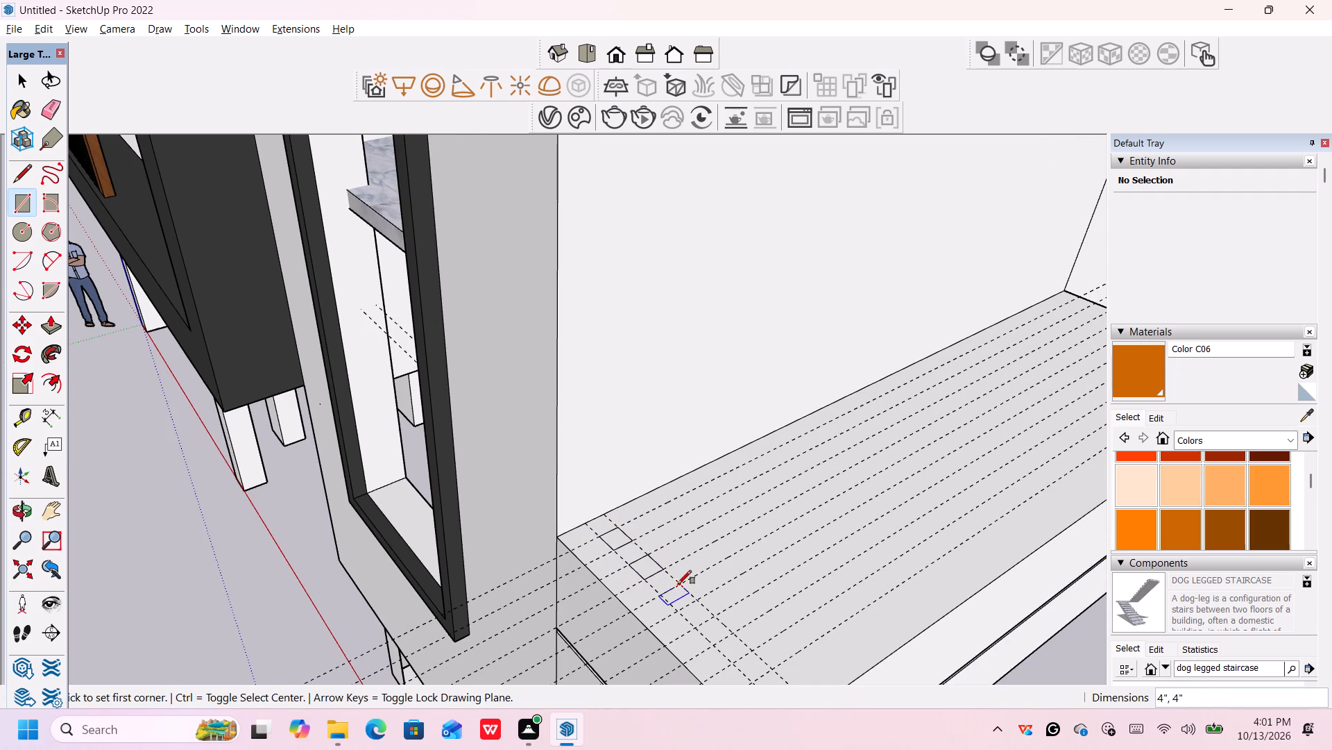
{"action": "left_click", "coordinate": [678, 585]}
{"action": "left_click", "coordinate": [678, 609]}
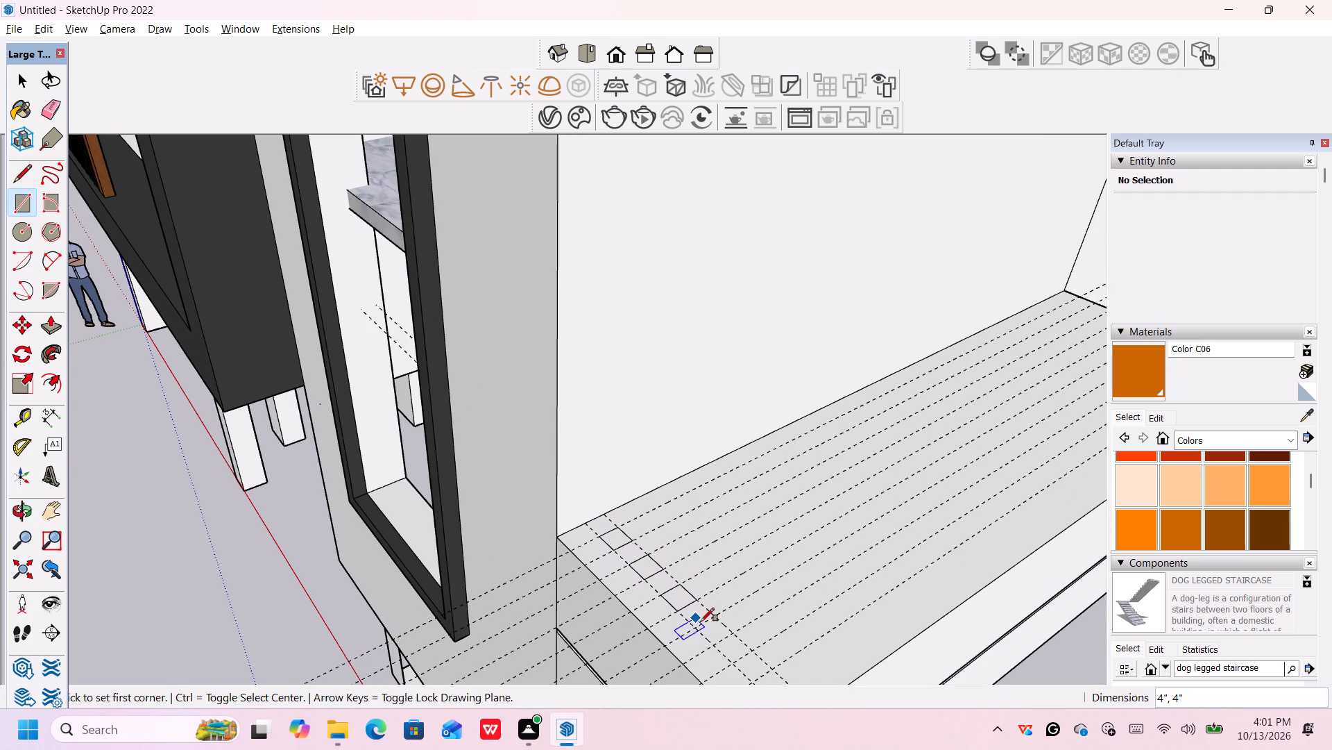
{"action": "left_click", "coordinate": [714, 619]}
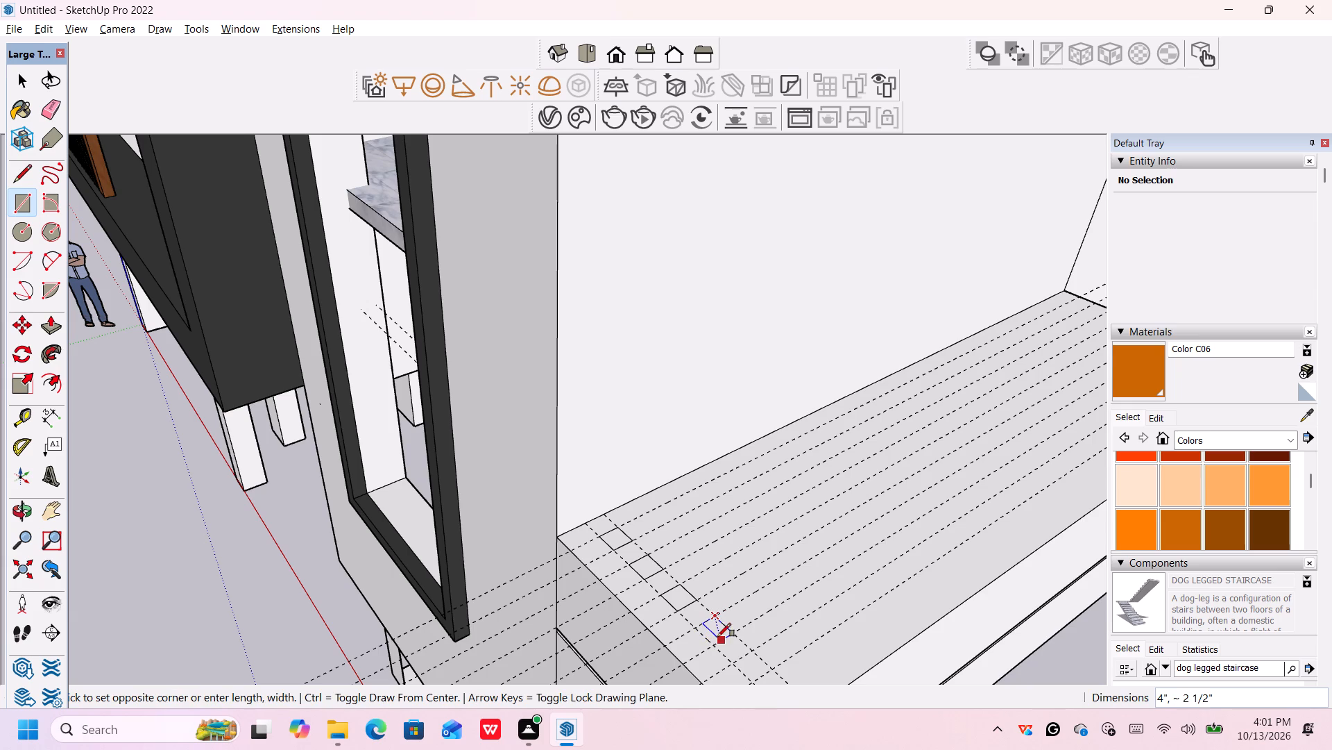
{"action": "left_click", "coordinate": [716, 645]}
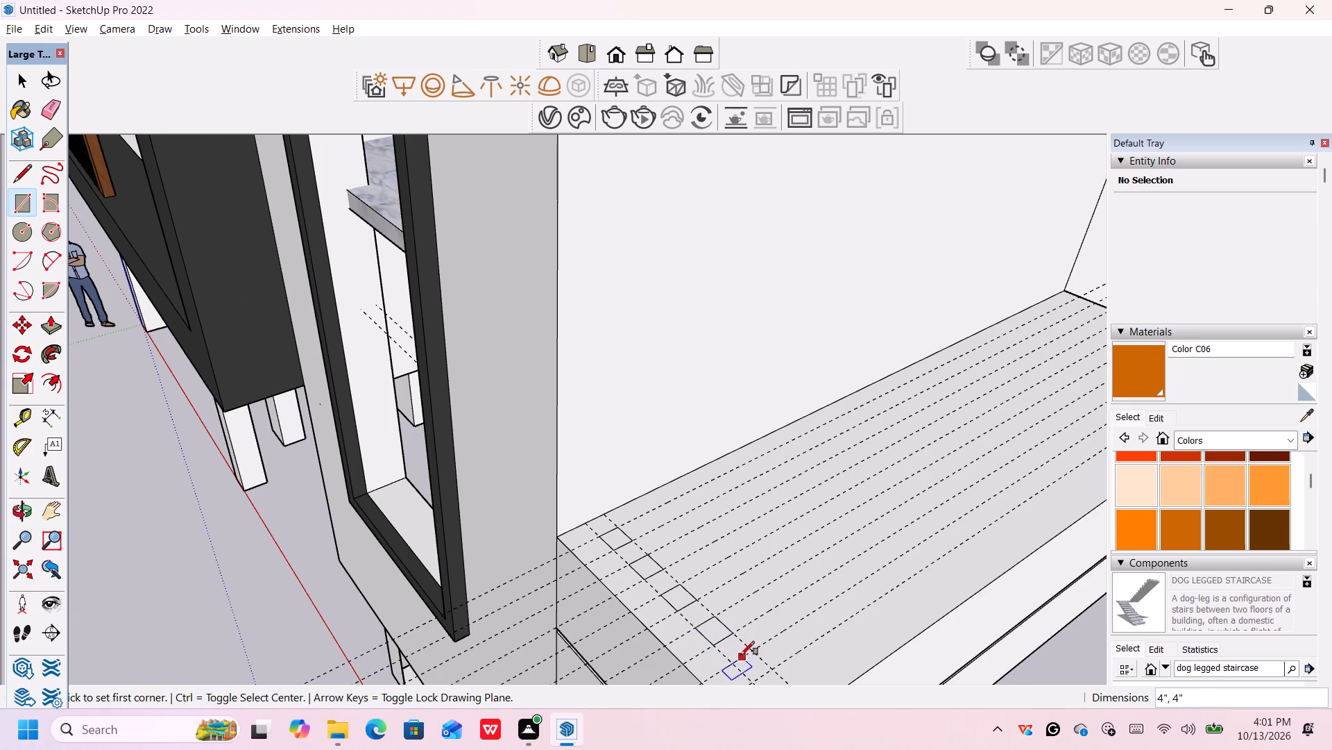
Draw a fifth 4" by 4" rectangle in the next alternate grid cell toward the panel's outer edge.
{"action": "scroll", "coordinate": [741, 655], "scroll_direction": "down", "scroll_amount": 6}
{"action": "scroll", "coordinate": [758, 658], "scroll_direction": "up", "scroll_amount": 1}
{"action": "middle_click_drag", "start_coordinate": [758, 658], "coordinate": [721, 524], "text": "shift"}
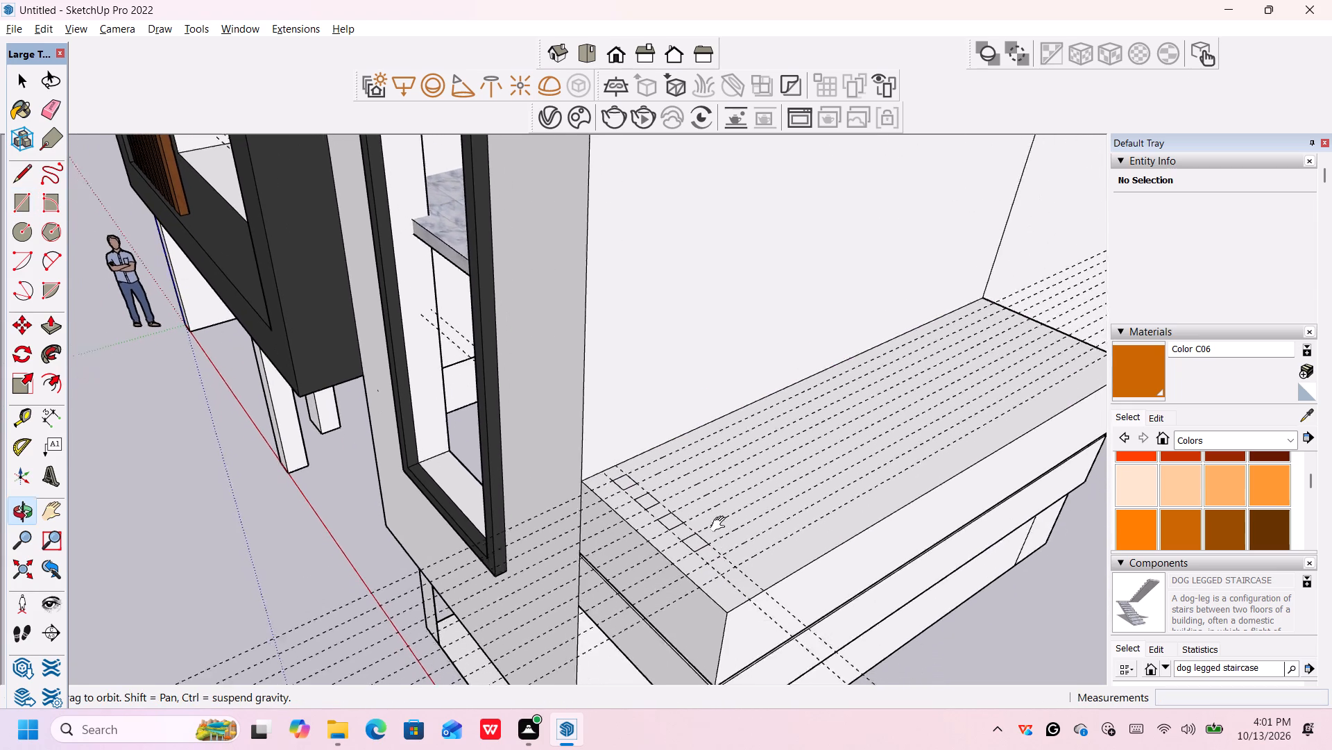
{"action": "middle_click_drag", "start_coordinate": [721, 524], "coordinate": [719, 522], "text": "shift"}
{"action": "scroll", "coordinate": [719, 531], "scroll_direction": "up", "scroll_amount": 5}
{"action": "middle_click_drag", "start_coordinate": [715, 518], "coordinate": [721, 547]}
{"action": "scroll", "coordinate": [721, 541], "scroll_direction": "up", "scroll_amount": 1}
{"action": "left_click", "coordinate": [710, 535]}
{"action": "left_click", "coordinate": [705, 575]}
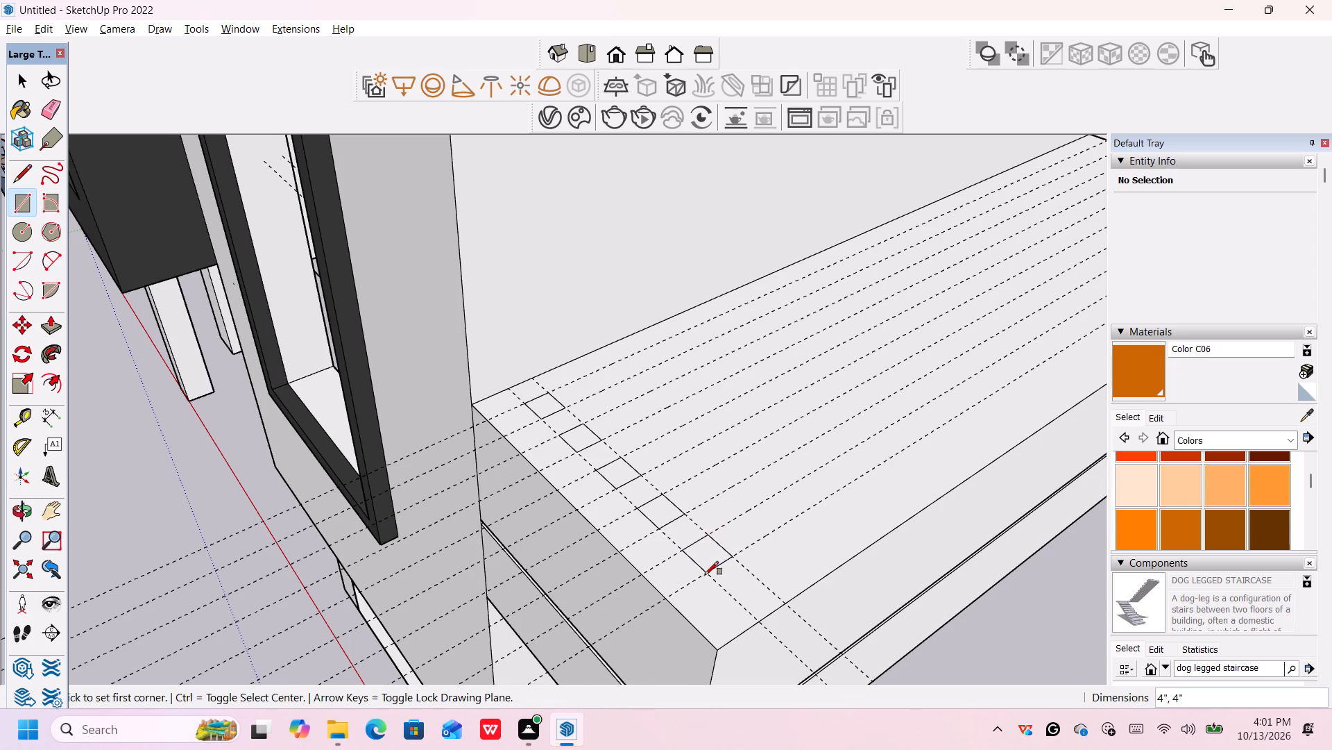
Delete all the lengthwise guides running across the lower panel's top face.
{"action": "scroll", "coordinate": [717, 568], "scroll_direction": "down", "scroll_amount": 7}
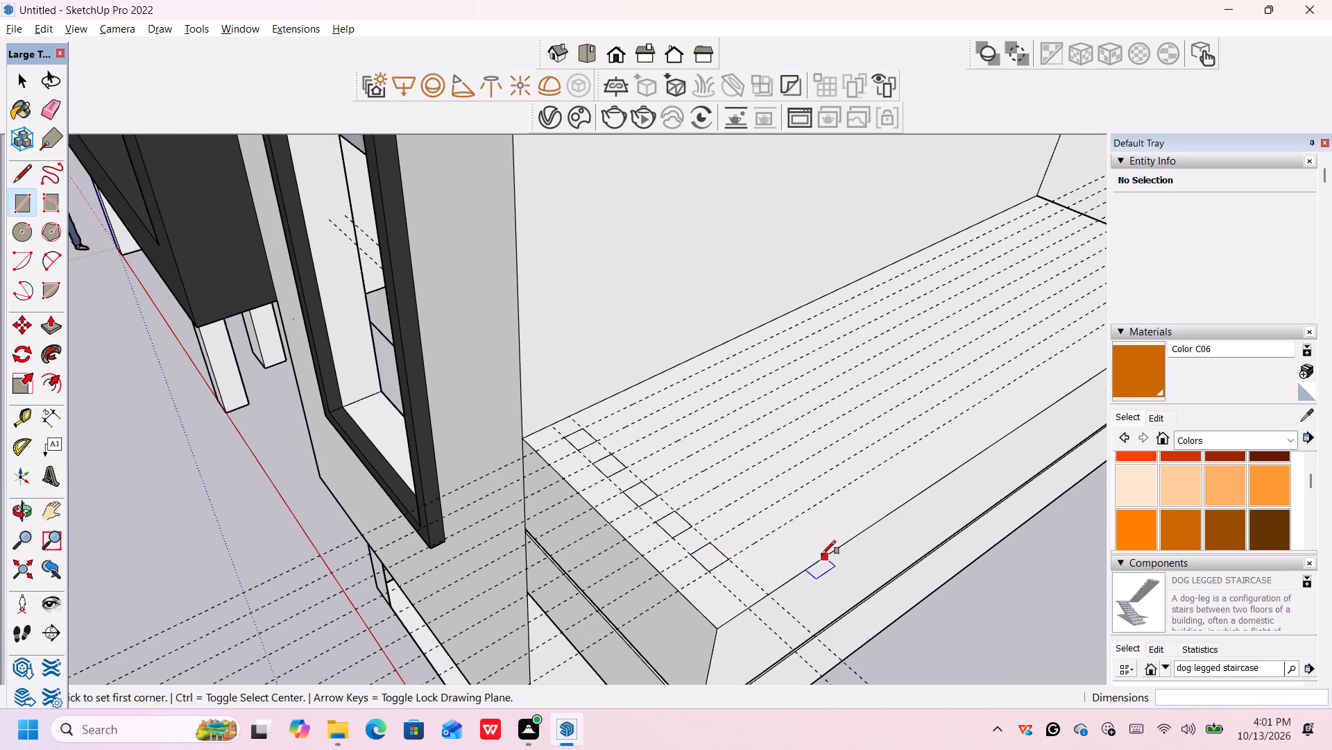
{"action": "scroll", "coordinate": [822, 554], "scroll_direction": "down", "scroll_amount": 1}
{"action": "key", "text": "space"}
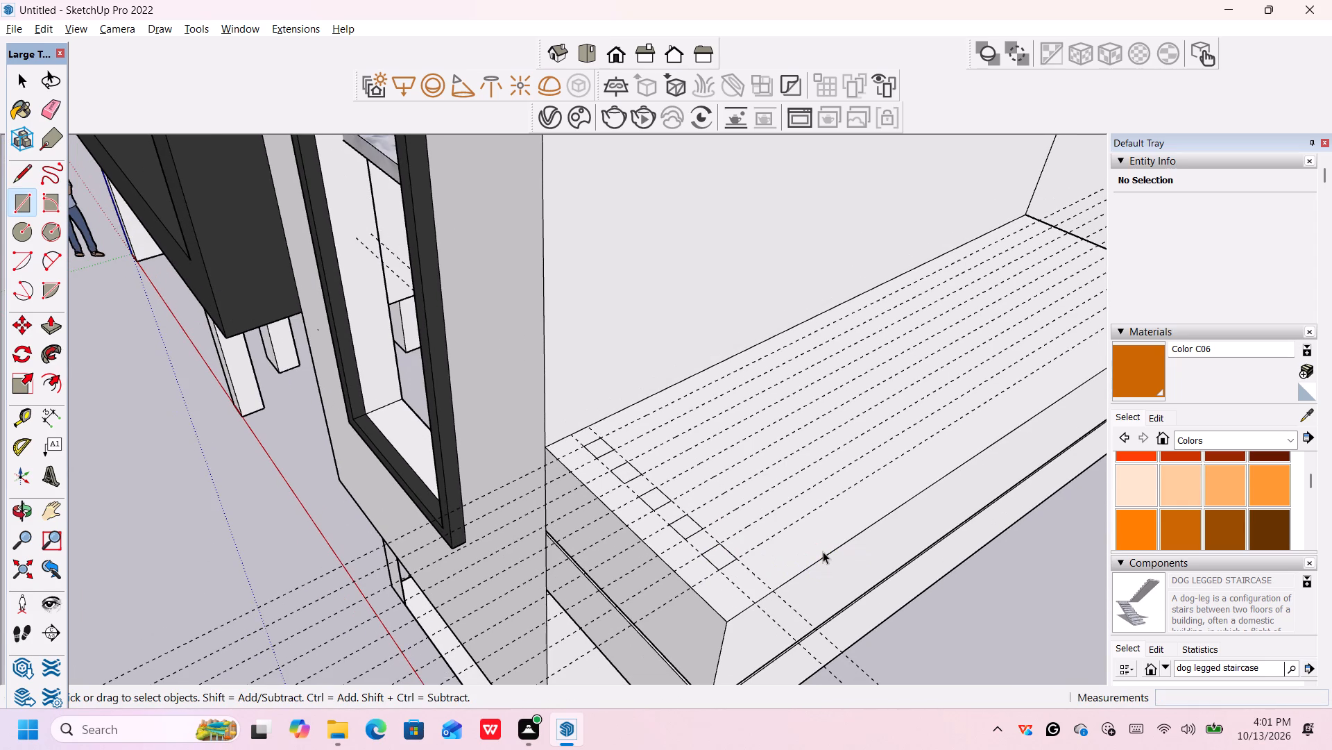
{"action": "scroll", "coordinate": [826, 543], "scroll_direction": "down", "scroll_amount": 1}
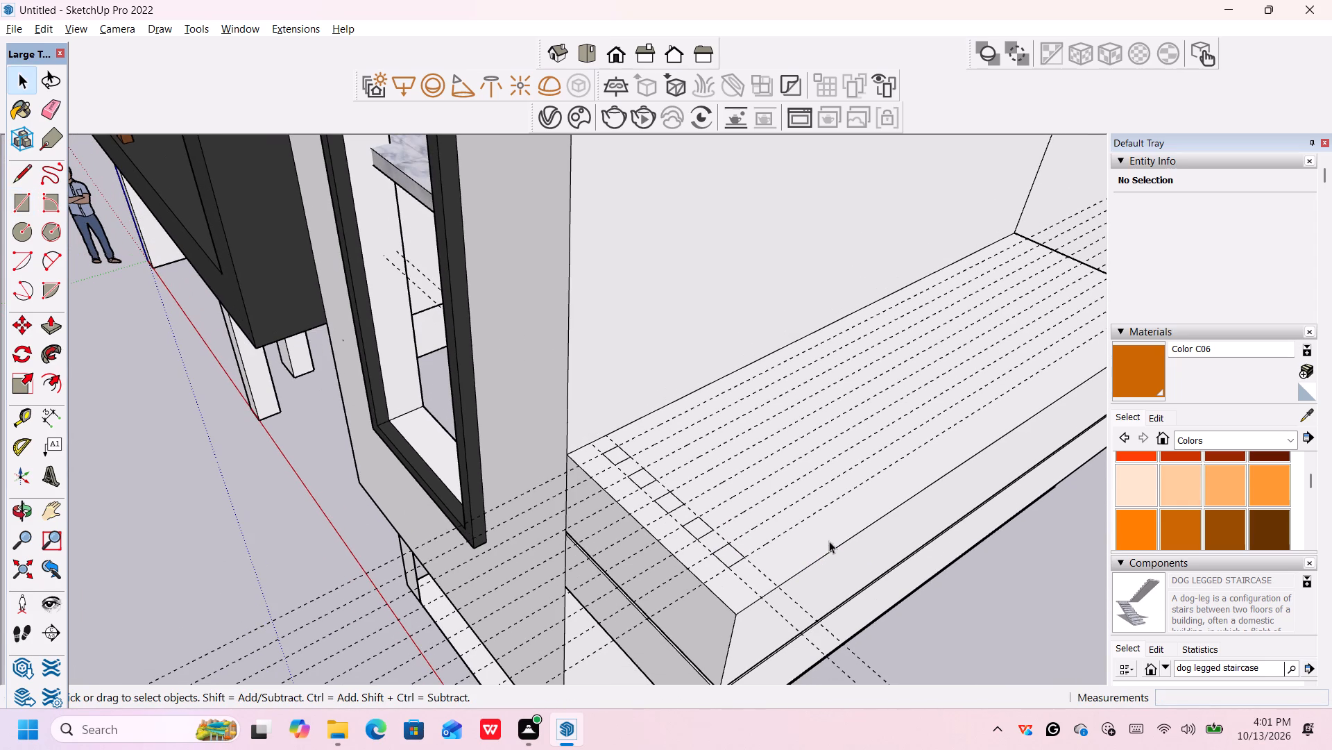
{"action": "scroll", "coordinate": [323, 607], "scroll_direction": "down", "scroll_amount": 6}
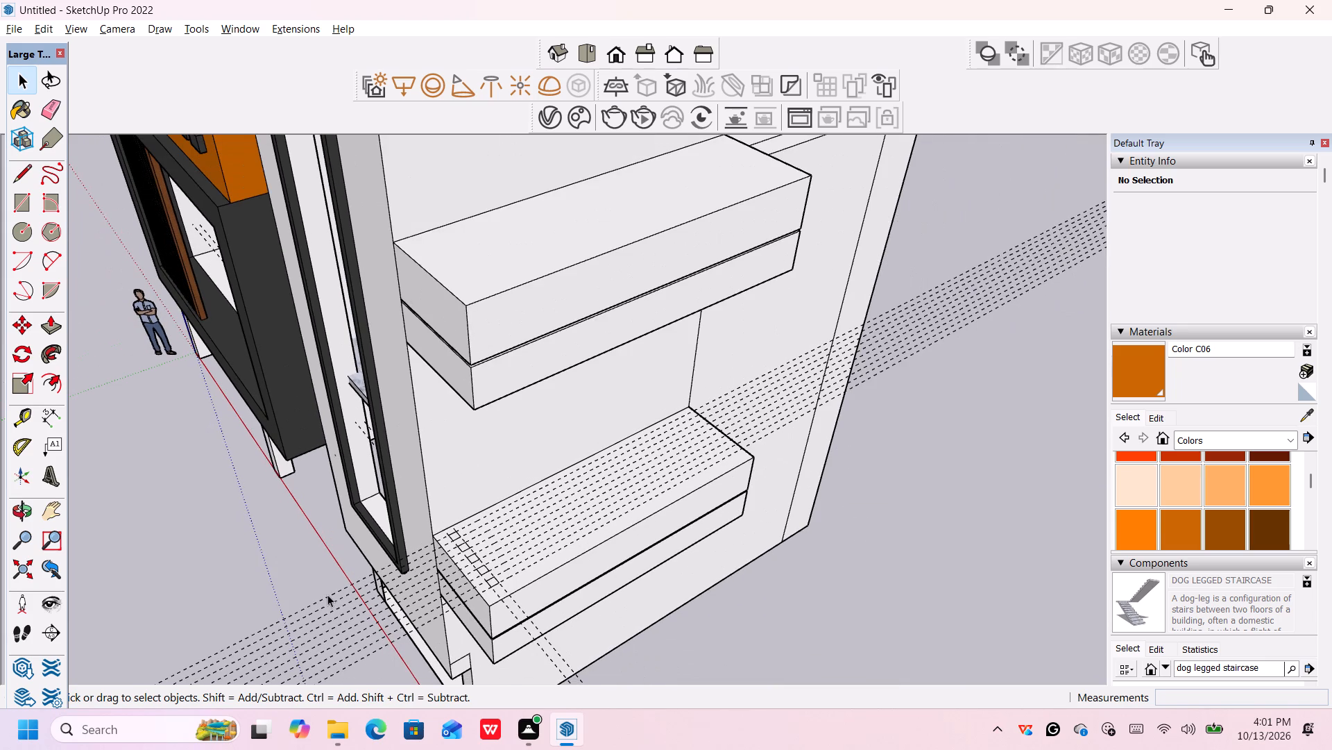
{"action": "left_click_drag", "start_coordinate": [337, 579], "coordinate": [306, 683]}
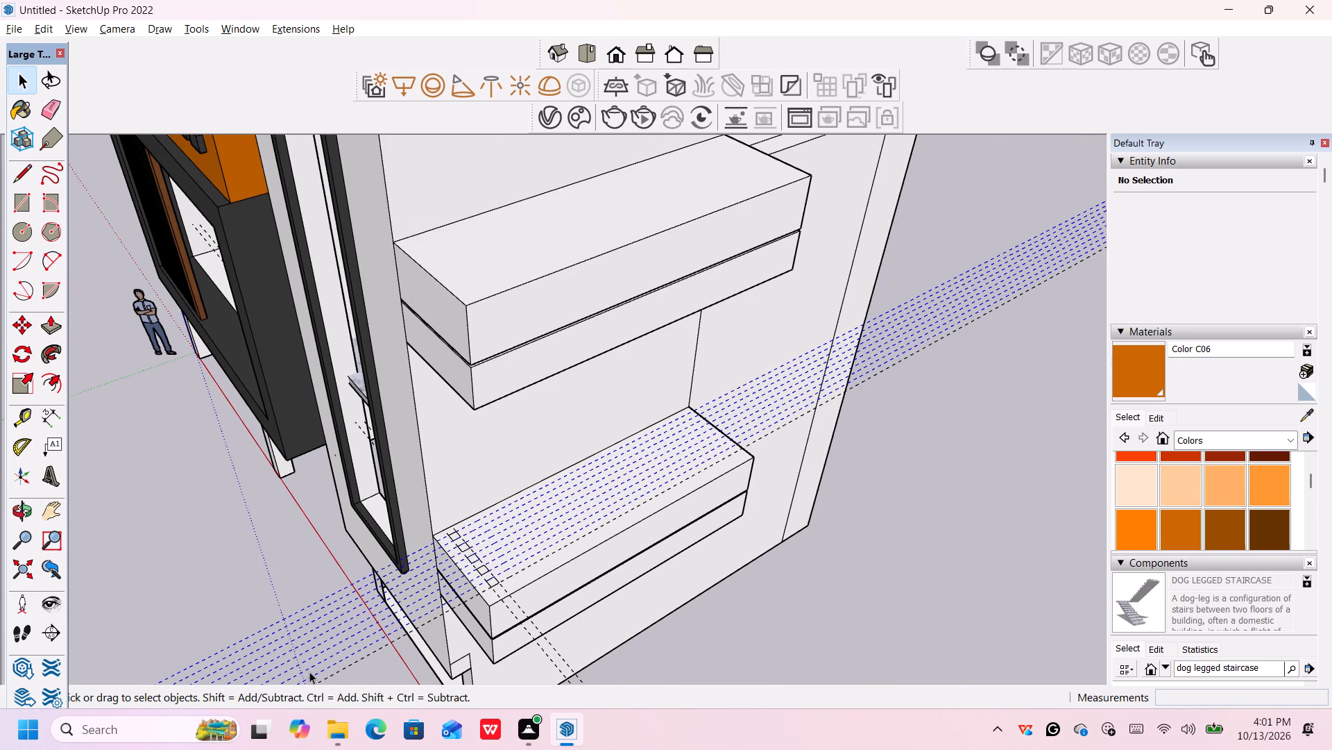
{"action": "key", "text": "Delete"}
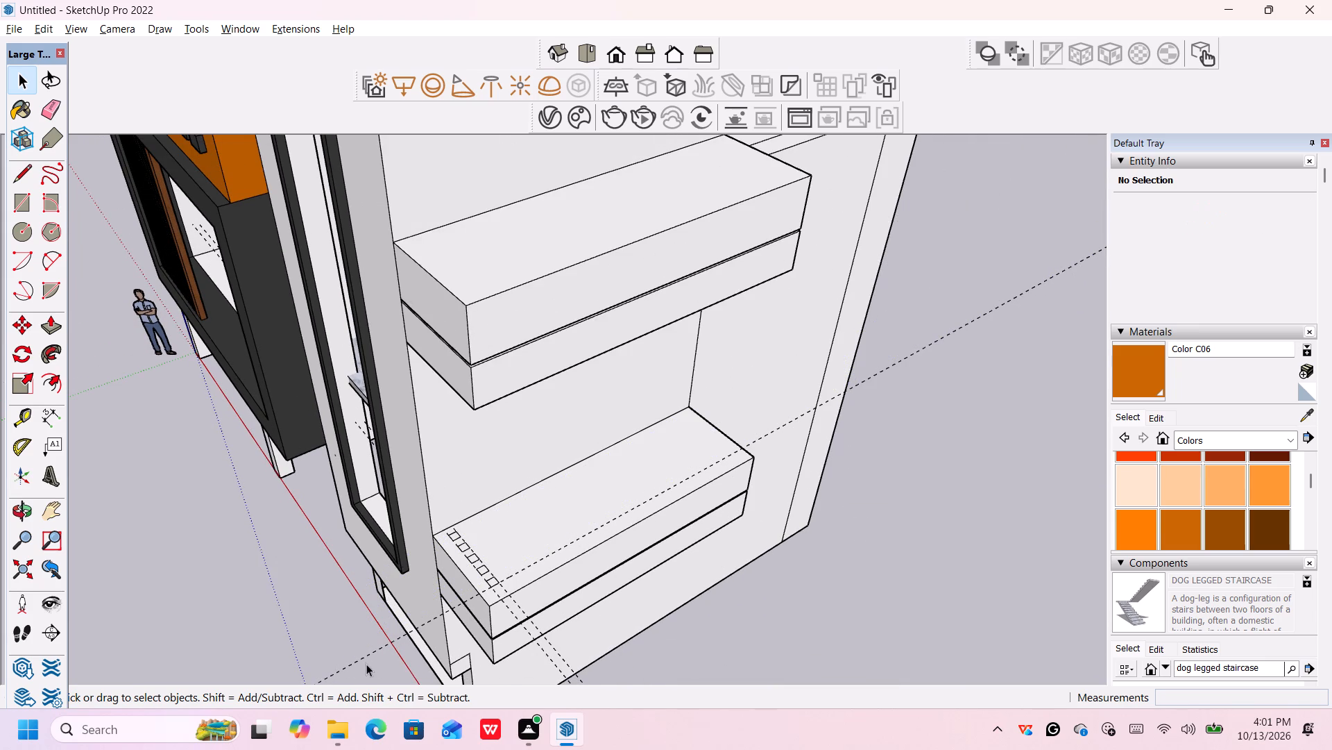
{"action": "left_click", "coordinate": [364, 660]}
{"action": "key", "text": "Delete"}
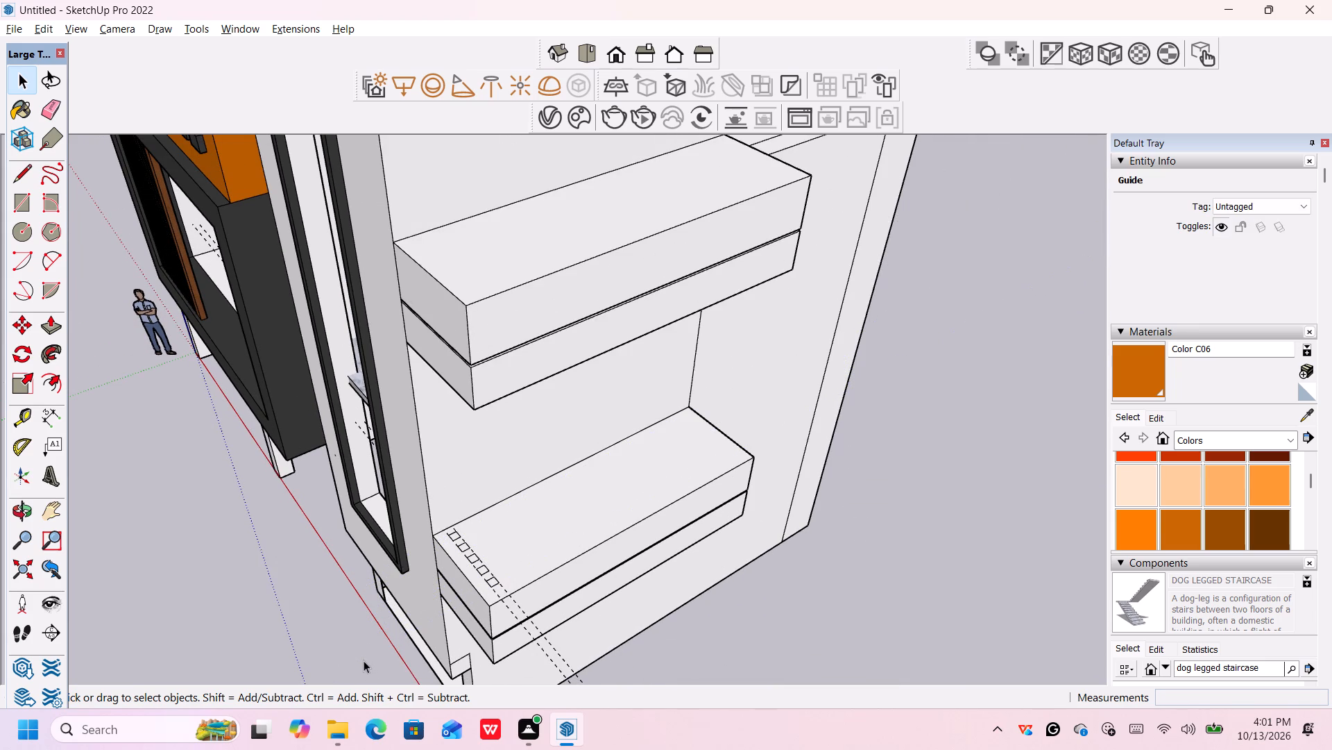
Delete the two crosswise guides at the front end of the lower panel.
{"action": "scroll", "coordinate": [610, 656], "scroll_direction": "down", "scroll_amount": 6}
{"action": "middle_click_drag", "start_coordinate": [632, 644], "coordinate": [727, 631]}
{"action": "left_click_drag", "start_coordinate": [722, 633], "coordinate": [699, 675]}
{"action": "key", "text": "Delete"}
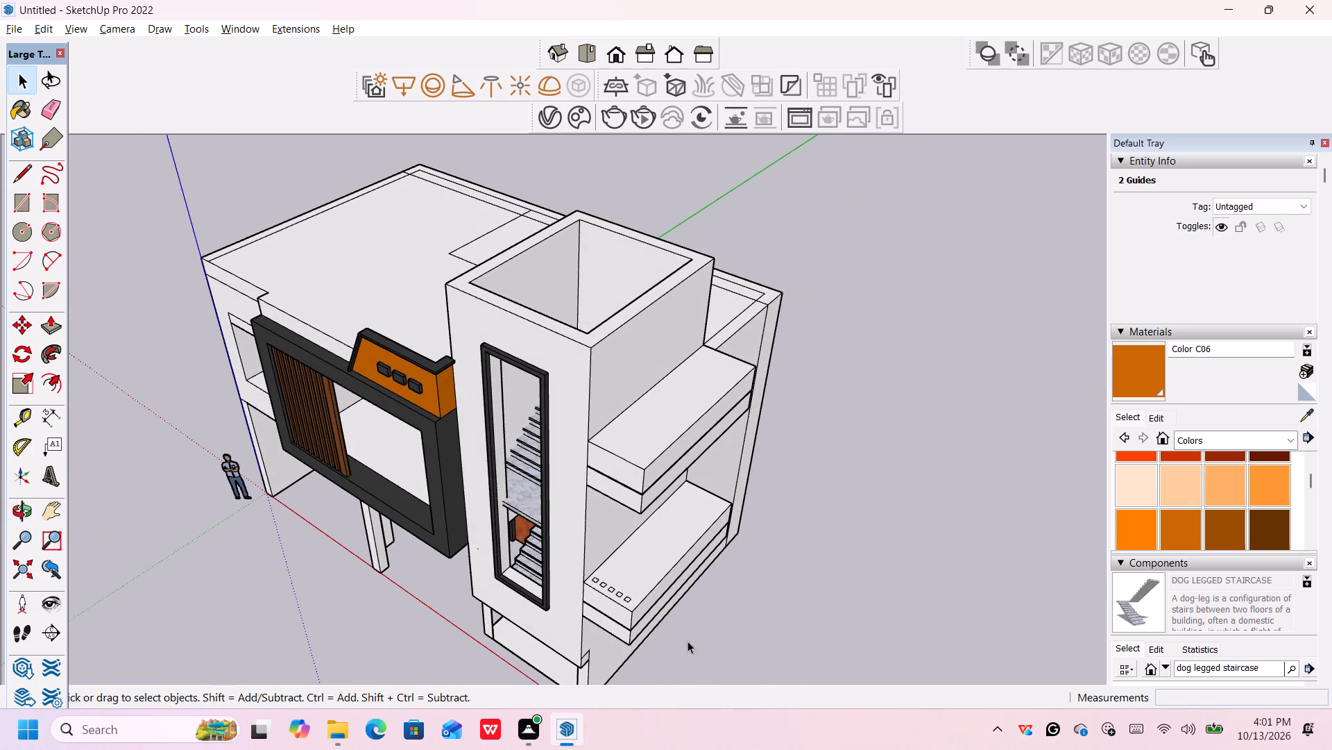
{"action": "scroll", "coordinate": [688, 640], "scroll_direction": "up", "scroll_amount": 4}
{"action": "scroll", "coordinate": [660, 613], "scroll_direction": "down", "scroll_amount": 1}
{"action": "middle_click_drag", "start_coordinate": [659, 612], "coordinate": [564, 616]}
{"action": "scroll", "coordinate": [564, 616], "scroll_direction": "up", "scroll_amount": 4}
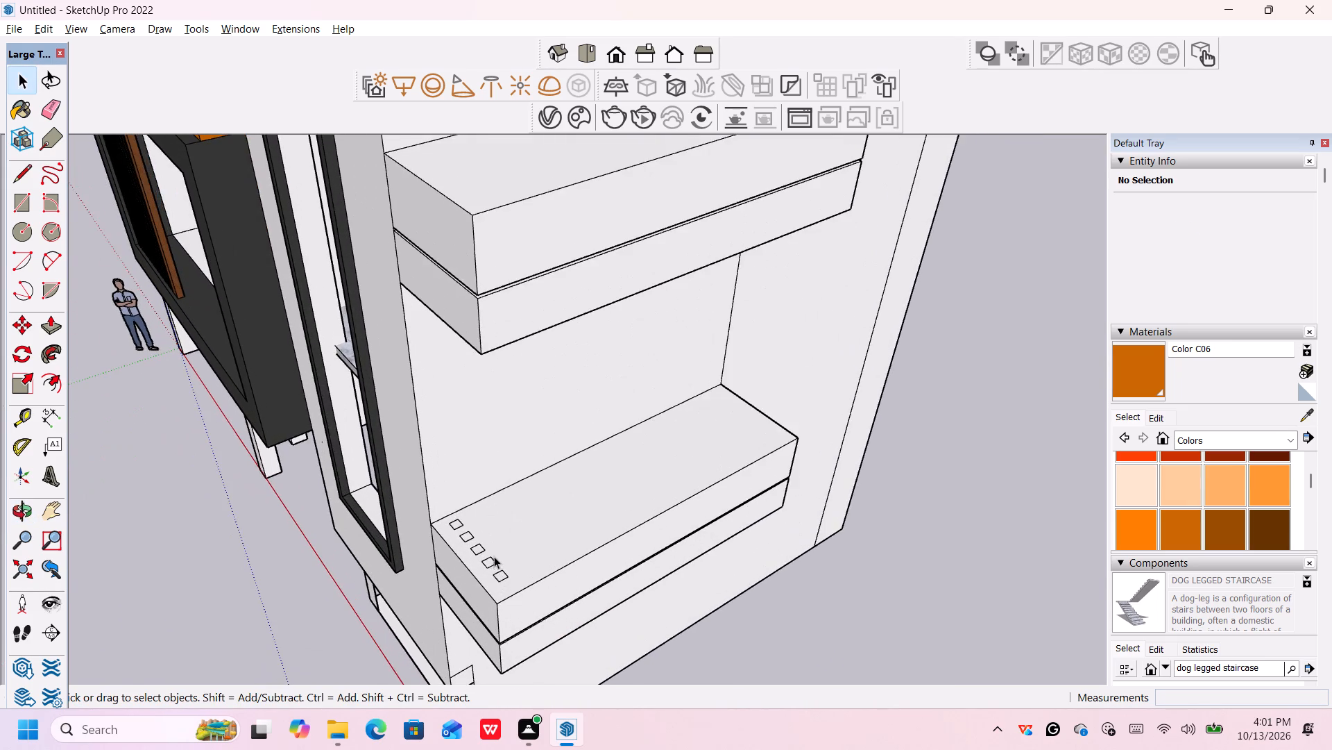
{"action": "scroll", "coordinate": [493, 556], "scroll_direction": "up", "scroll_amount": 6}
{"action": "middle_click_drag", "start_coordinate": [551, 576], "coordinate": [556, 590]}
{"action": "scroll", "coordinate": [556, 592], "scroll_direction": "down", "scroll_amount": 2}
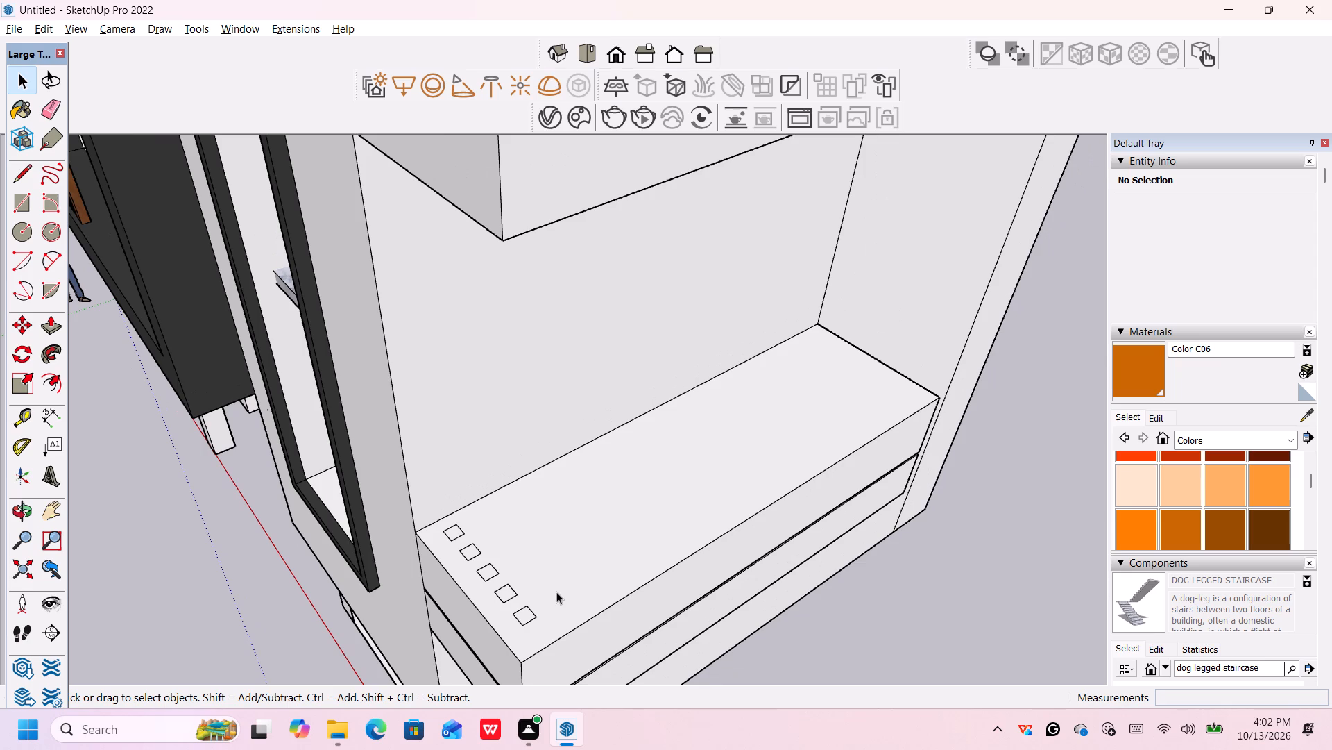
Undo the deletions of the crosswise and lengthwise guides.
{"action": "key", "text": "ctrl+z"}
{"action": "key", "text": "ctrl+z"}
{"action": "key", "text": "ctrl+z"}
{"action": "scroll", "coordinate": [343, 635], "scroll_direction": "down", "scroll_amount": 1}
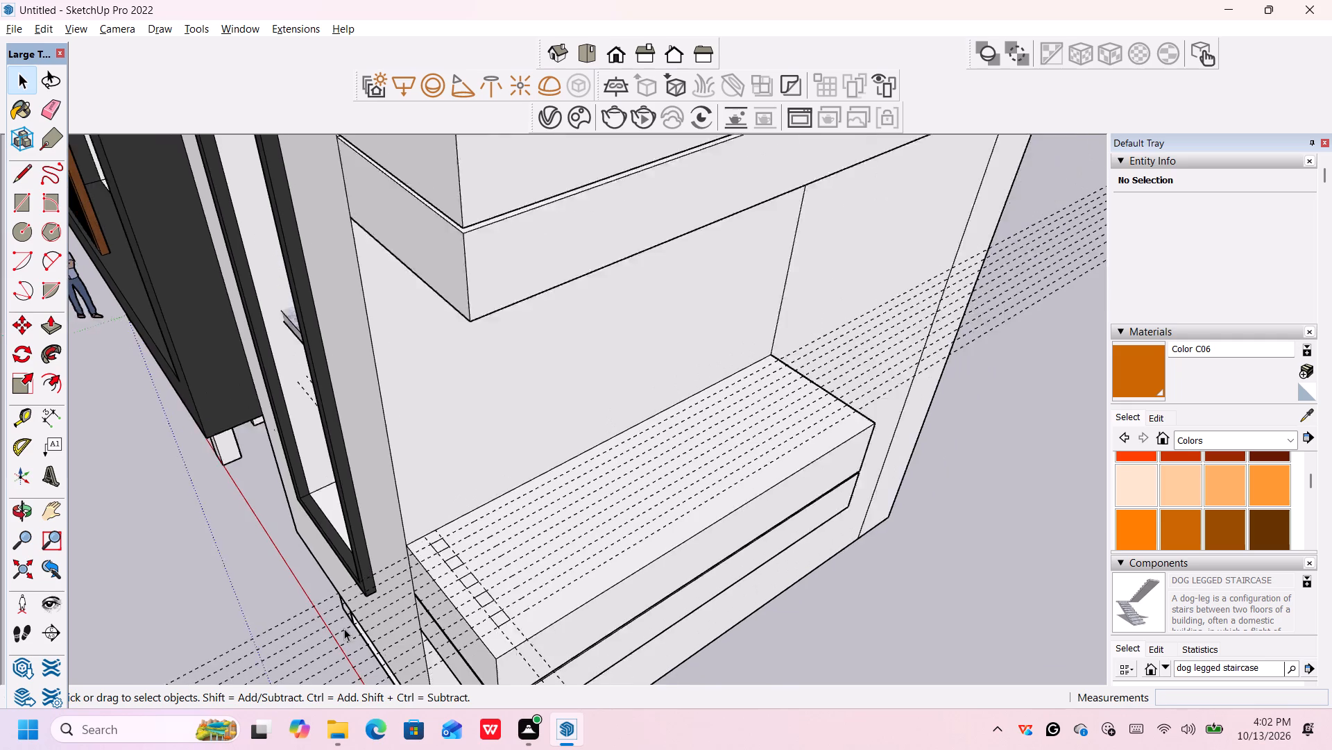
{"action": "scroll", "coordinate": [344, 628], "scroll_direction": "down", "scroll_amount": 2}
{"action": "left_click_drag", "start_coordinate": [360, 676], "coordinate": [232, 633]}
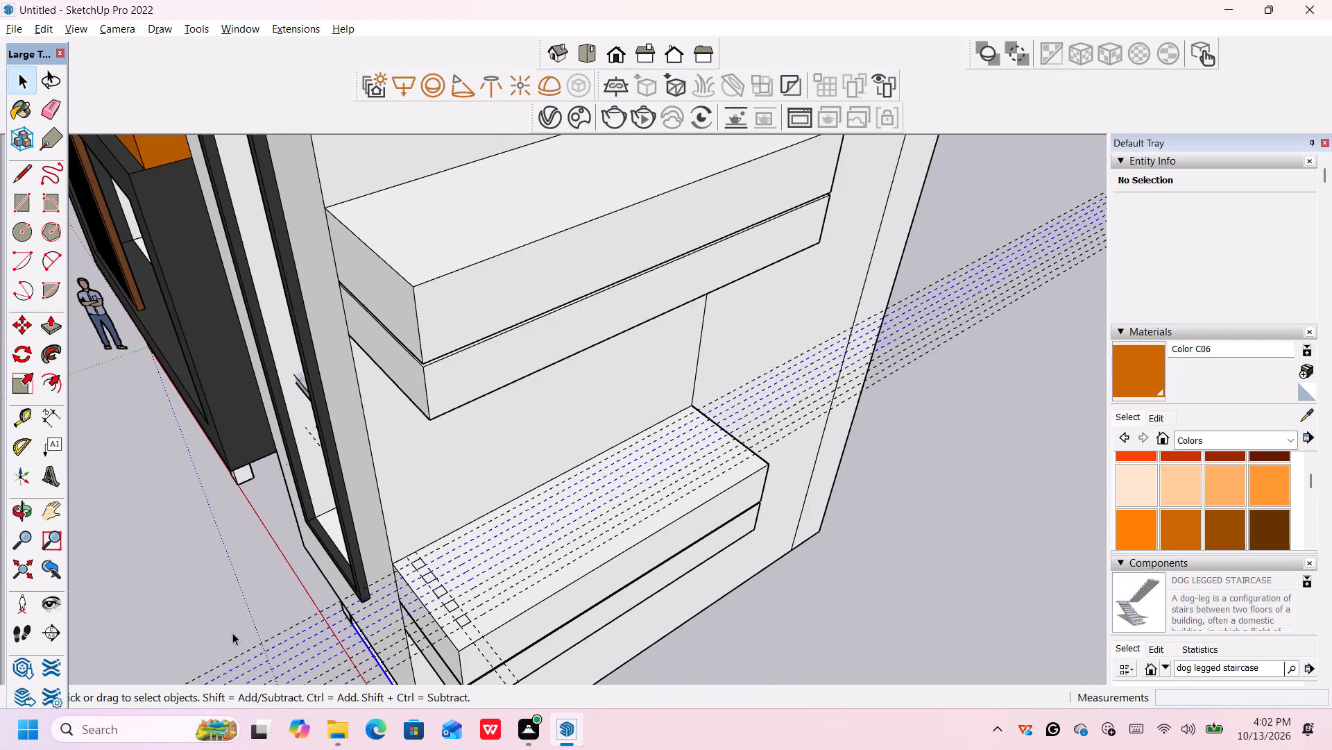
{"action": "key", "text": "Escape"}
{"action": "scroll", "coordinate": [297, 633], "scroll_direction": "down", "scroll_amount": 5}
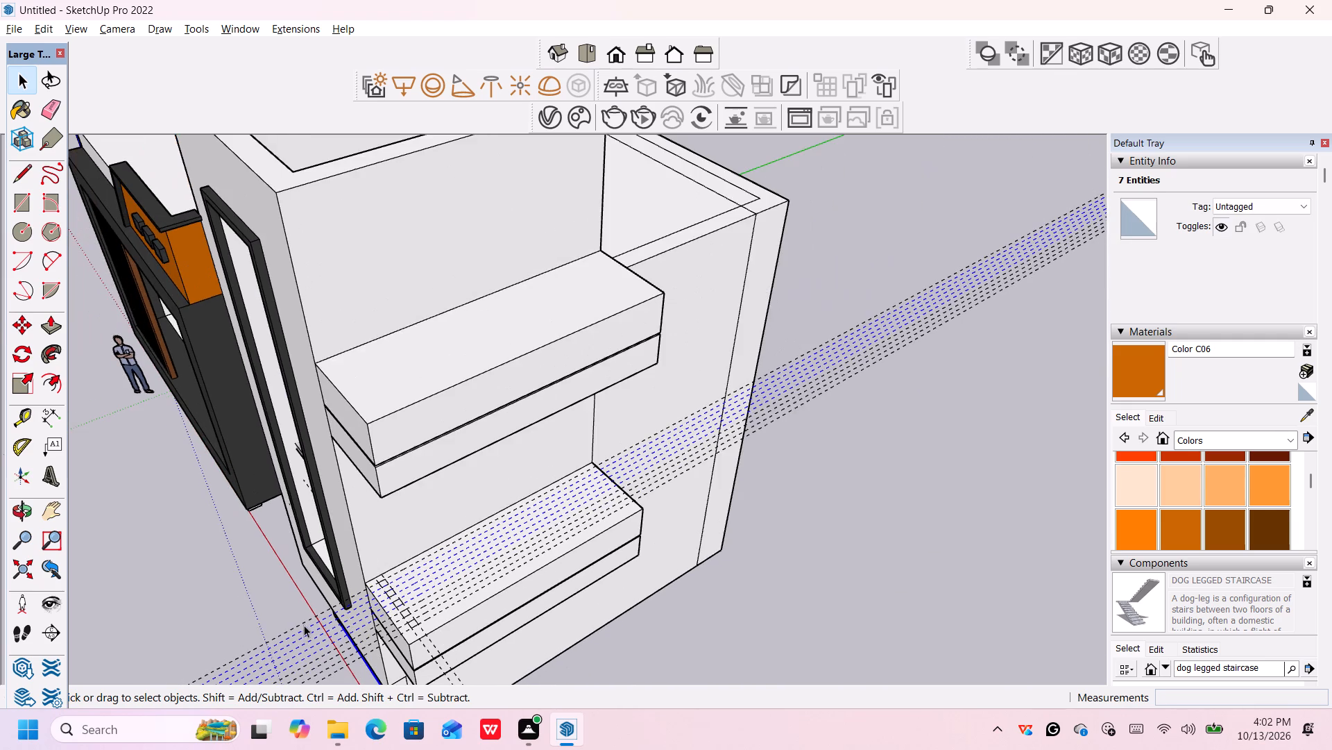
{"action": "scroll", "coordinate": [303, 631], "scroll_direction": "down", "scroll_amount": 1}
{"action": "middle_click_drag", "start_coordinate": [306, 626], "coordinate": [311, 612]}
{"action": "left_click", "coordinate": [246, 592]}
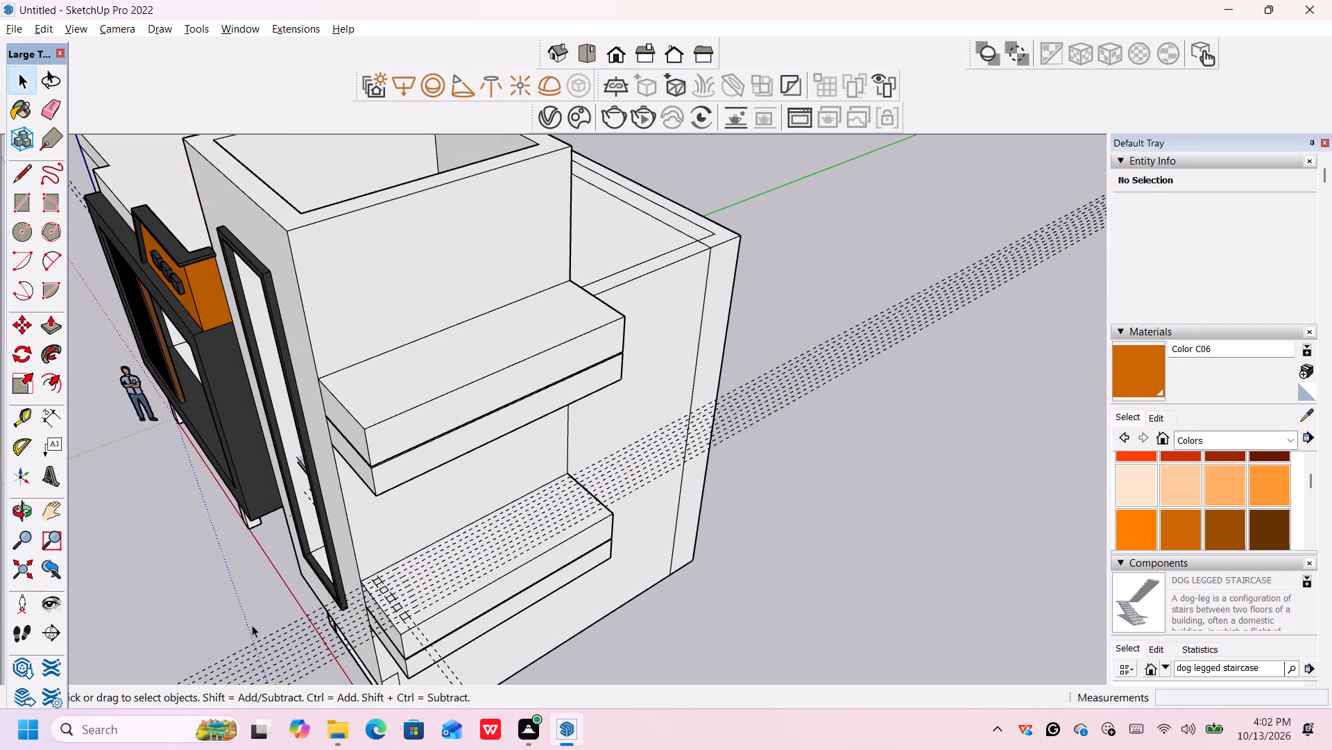
Delete the lengthwise guides across the lower panel's top face, except the two bounding the outermost square.
{"action": "scroll", "coordinate": [310, 655], "scroll_direction": "up", "scroll_amount": 5}
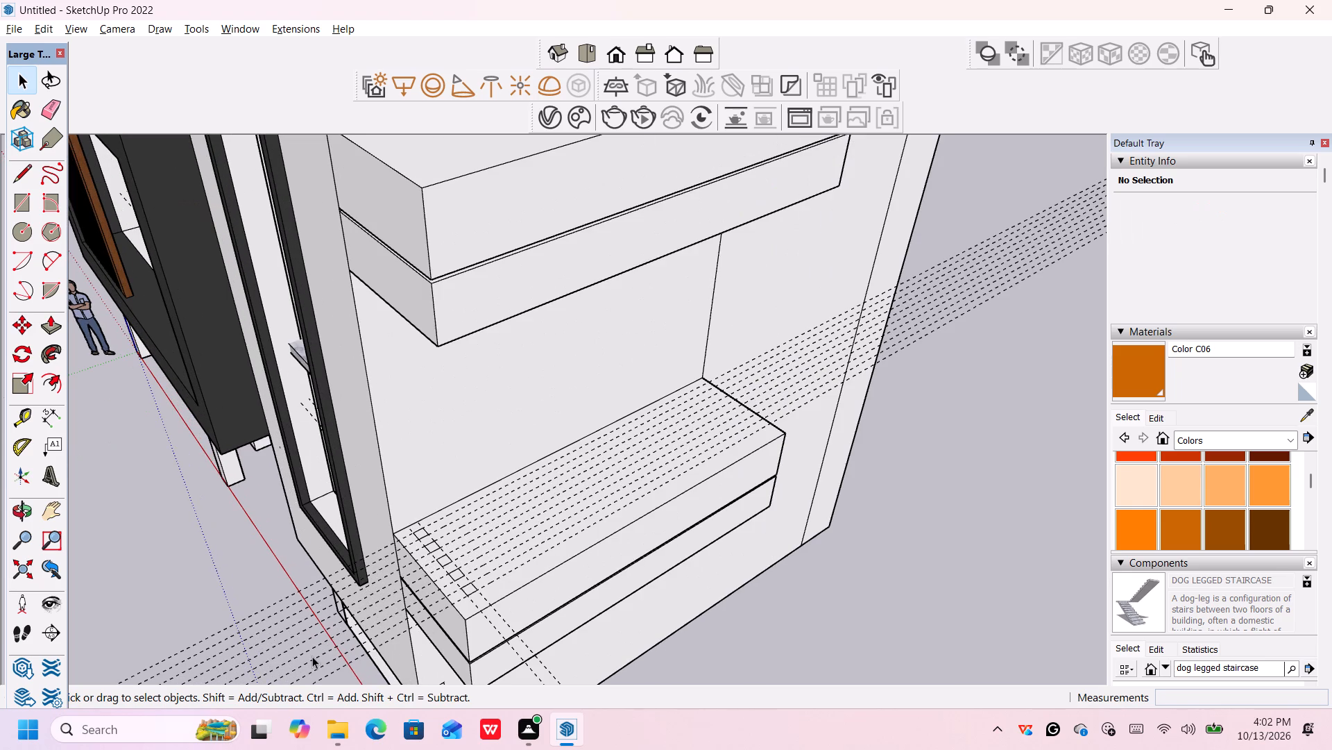
{"action": "left_click_drag", "start_coordinate": [316, 660], "coordinate": [220, 607]}
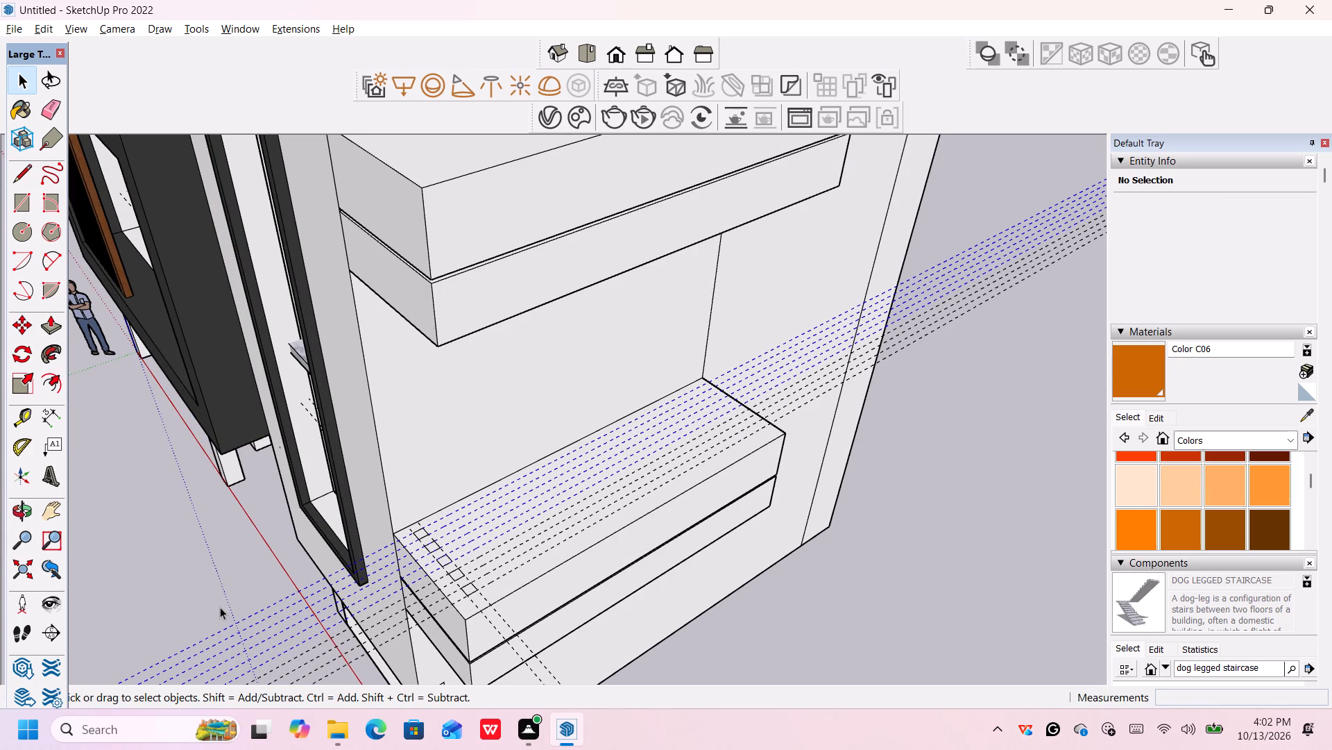
{"action": "key", "text": "Delete"}
{"action": "left_click_drag", "start_coordinate": [328, 653], "coordinate": [310, 640]}
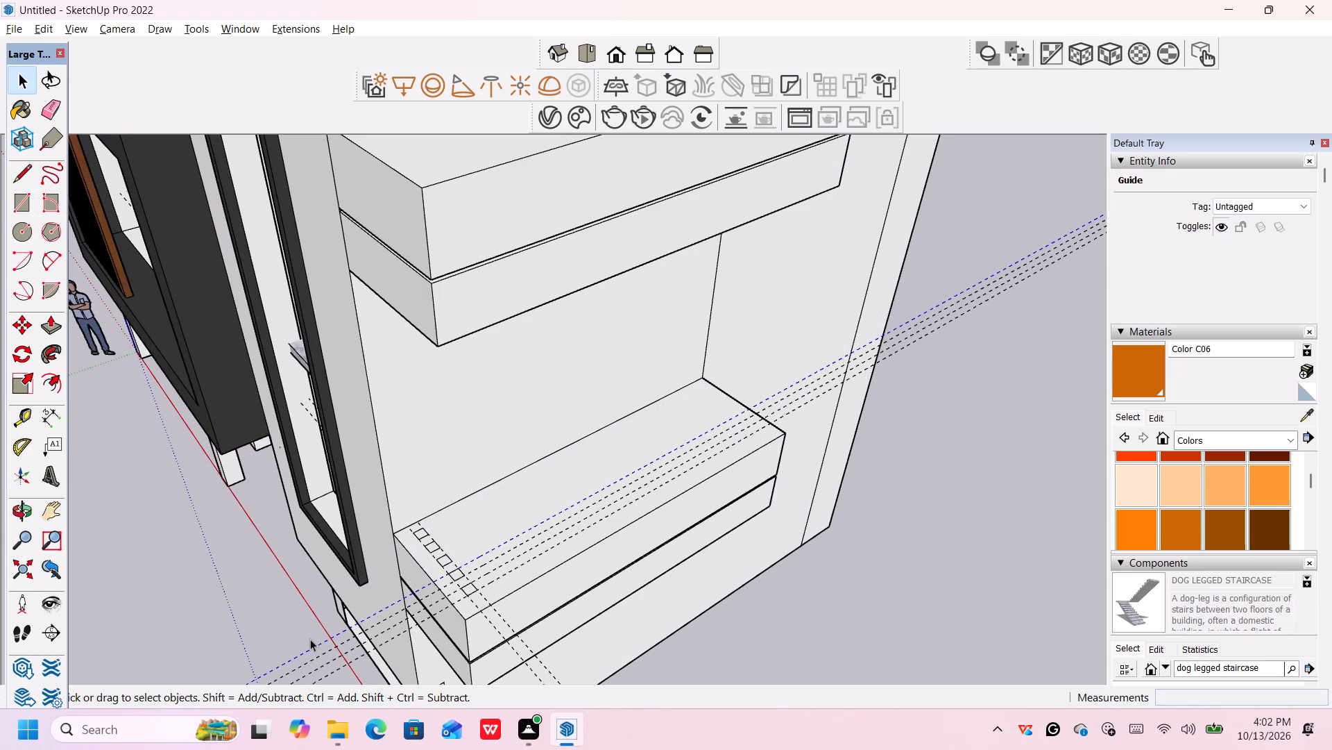
{"action": "key", "text": "Delete"}
{"action": "left_click", "coordinate": [322, 653]}
{"action": "key", "text": "Delete"}
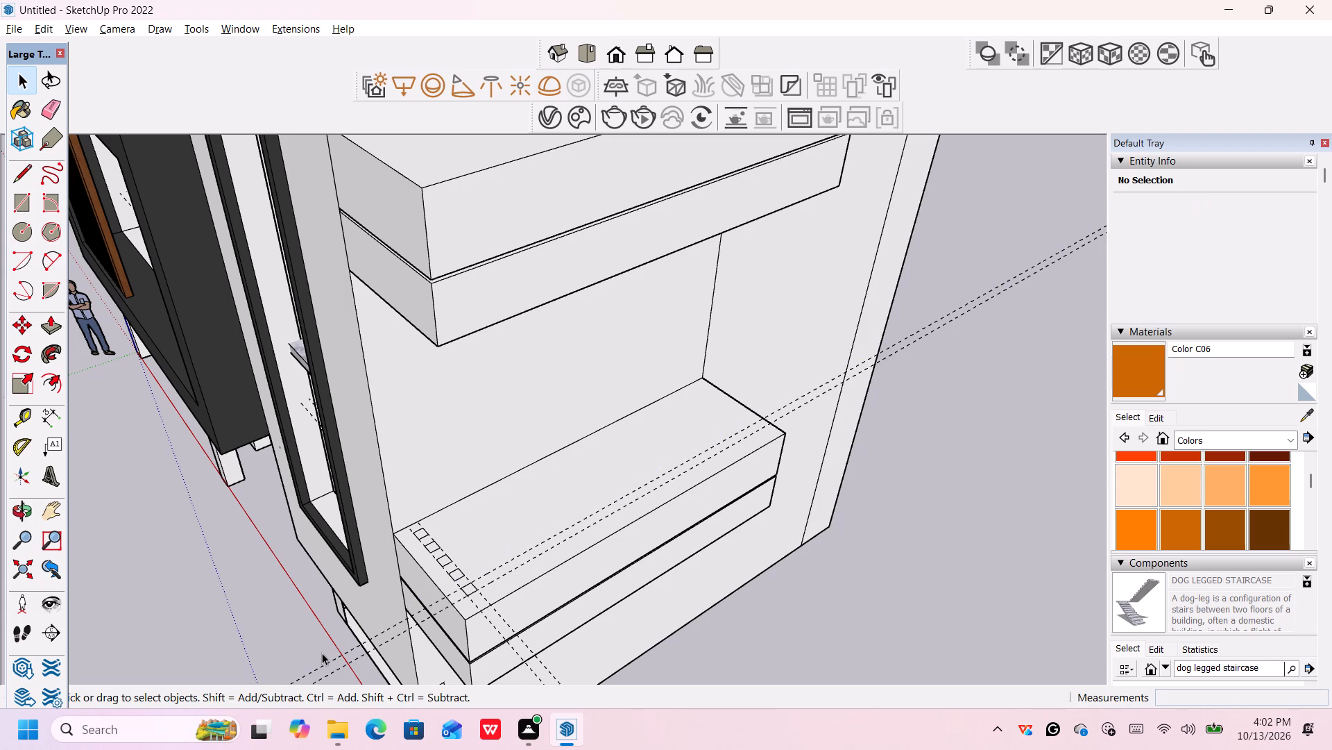
Add three crosswise guides at 4" spacing on the lower panel's top face, starting from the inner edge of the squares' column.
{"action": "scroll", "coordinate": [347, 640], "scroll_direction": "down", "scroll_amount": 1}
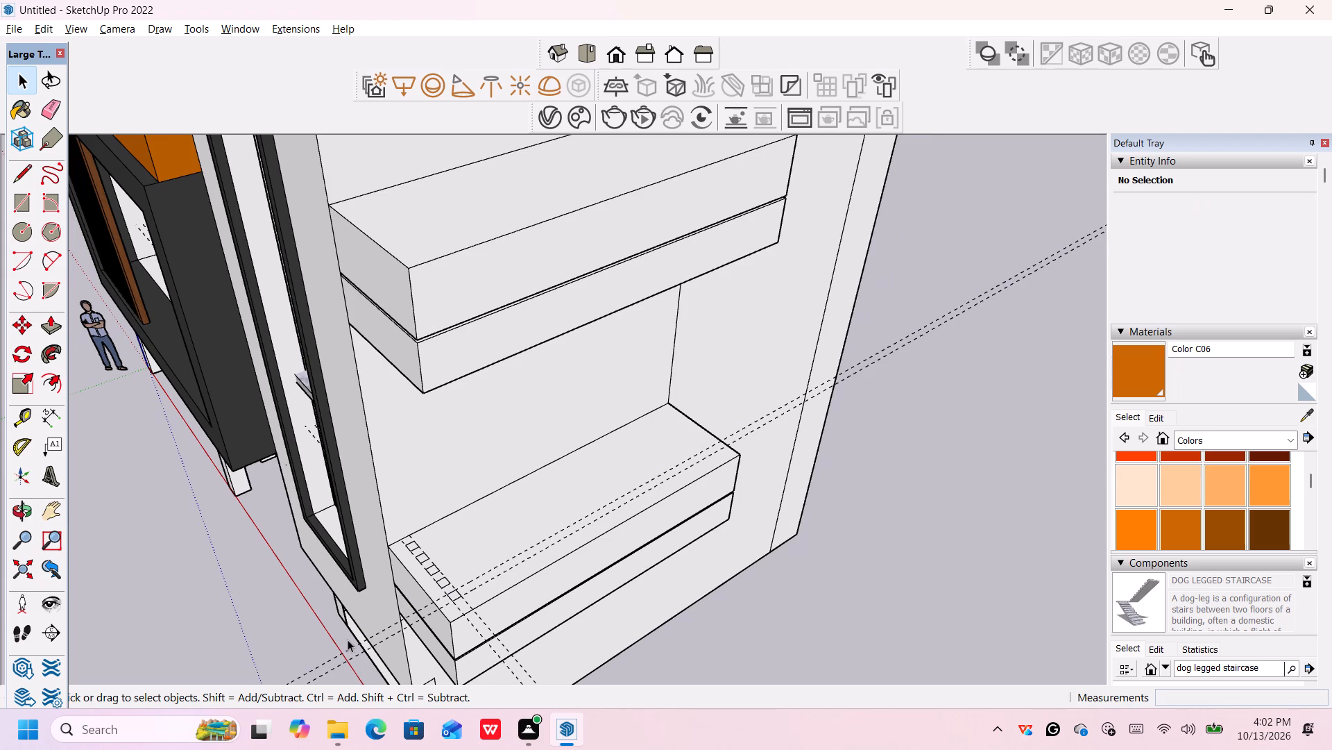
{"action": "middle_click_drag", "start_coordinate": [348, 640], "coordinate": [481, 563], "text": "shift"}
{"action": "middle_click_drag", "start_coordinate": [763, 562], "coordinate": [627, 659]}
{"action": "scroll", "coordinate": [534, 635], "scroll_direction": "up", "scroll_amount": 3}
{"action": "middle_click", "coordinate": [555, 602]}
{"action": "scroll", "coordinate": [539, 646], "scroll_direction": "down", "scroll_amount": 4}
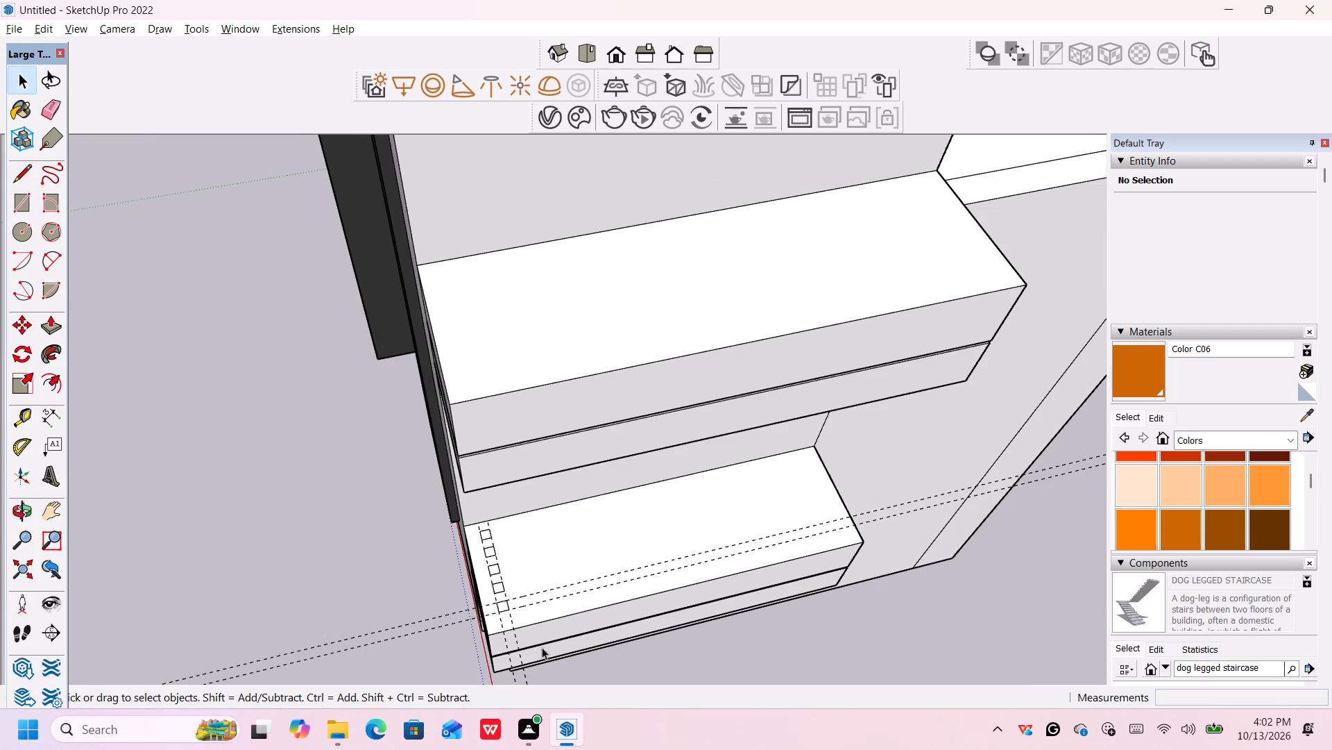
{"action": "middle_click_drag", "start_coordinate": [538, 672], "coordinate": [538, 590]}
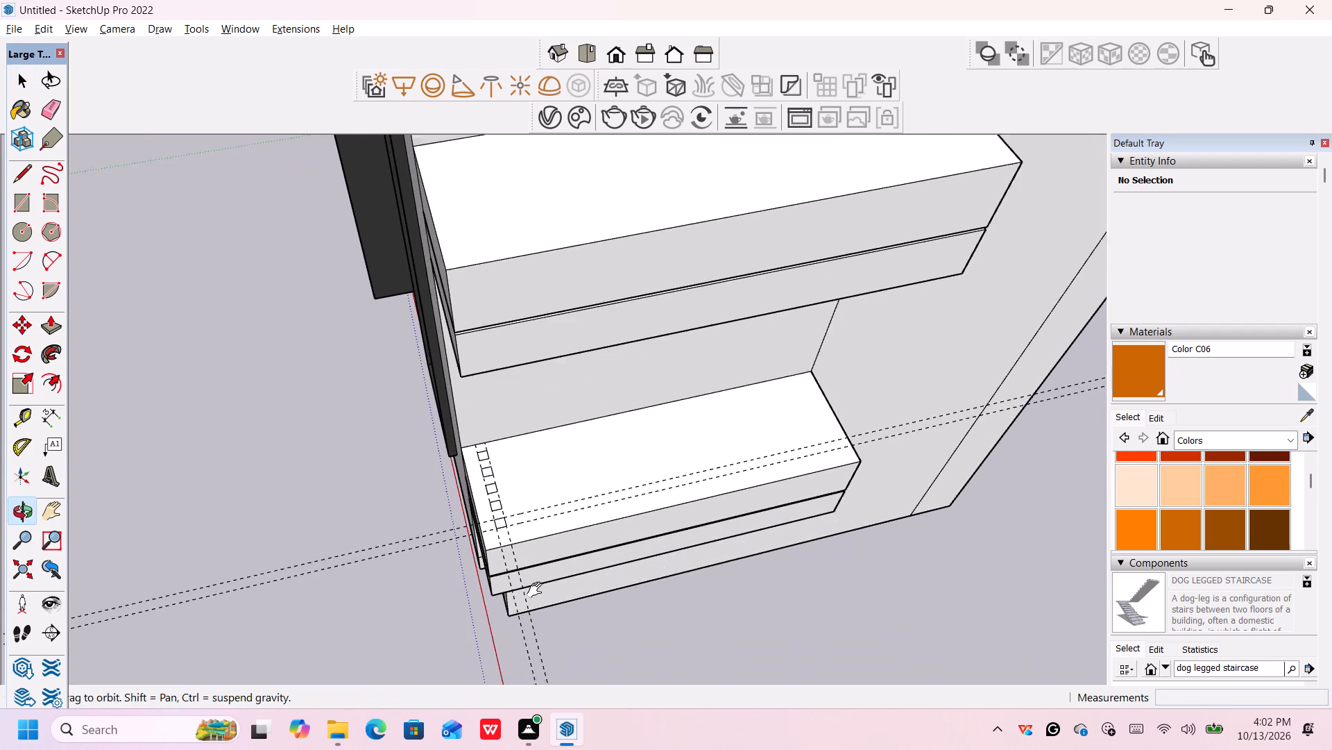
{"action": "middle_click_drag", "start_coordinate": [538, 590], "coordinate": [536, 583]}
{"action": "scroll", "coordinate": [531, 585], "scroll_direction": "up", "scroll_amount": 5}
{"action": "middle_click_drag", "start_coordinate": [518, 556], "coordinate": [518, 579]}
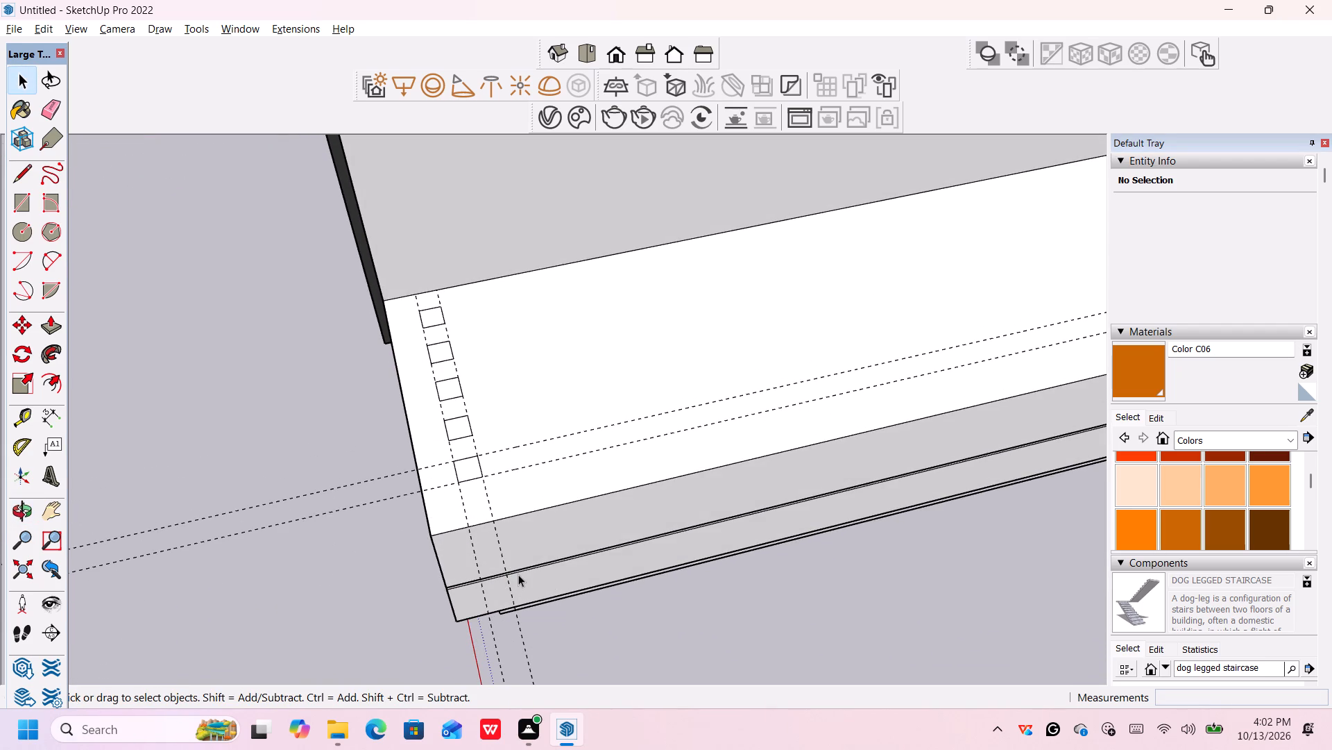
{"action": "key", "text": "t"}
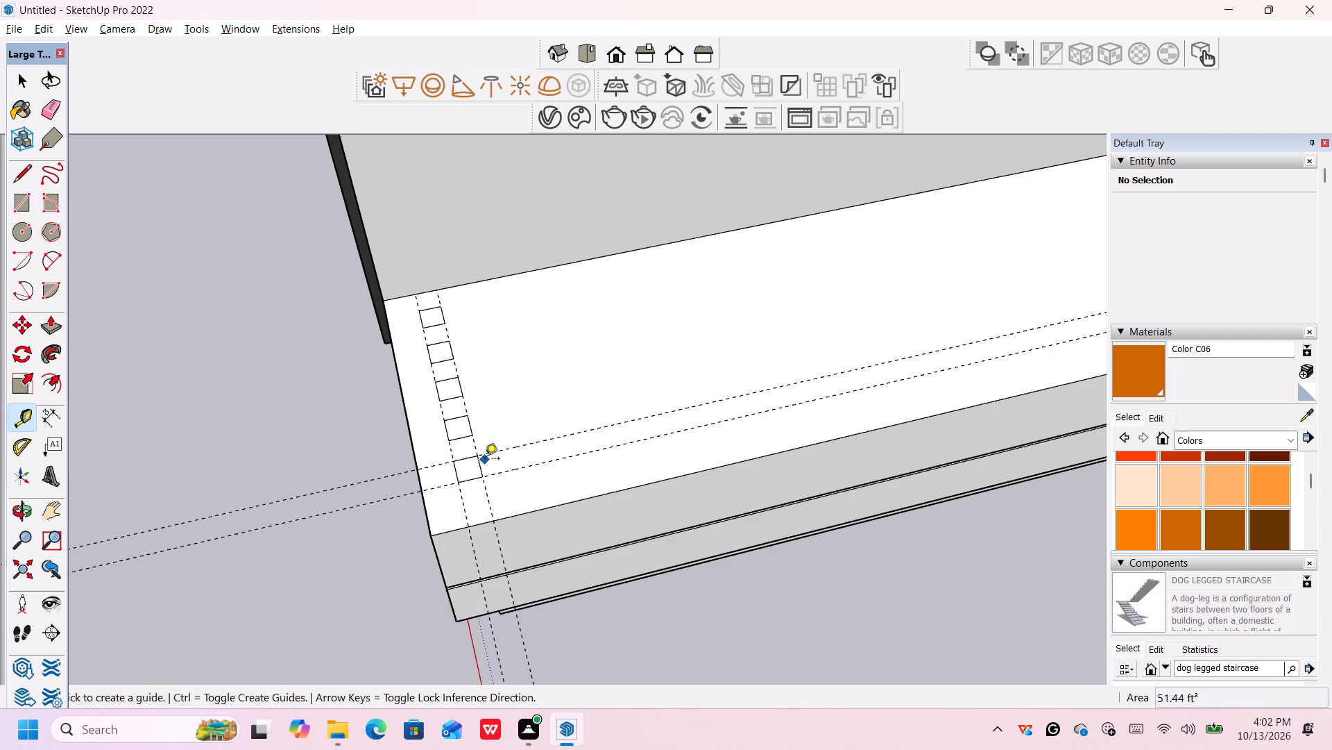
{"action": "scroll", "coordinate": [485, 460], "scroll_direction": "up", "scroll_amount": 4}
{"action": "left_click", "coordinate": [489, 505]}
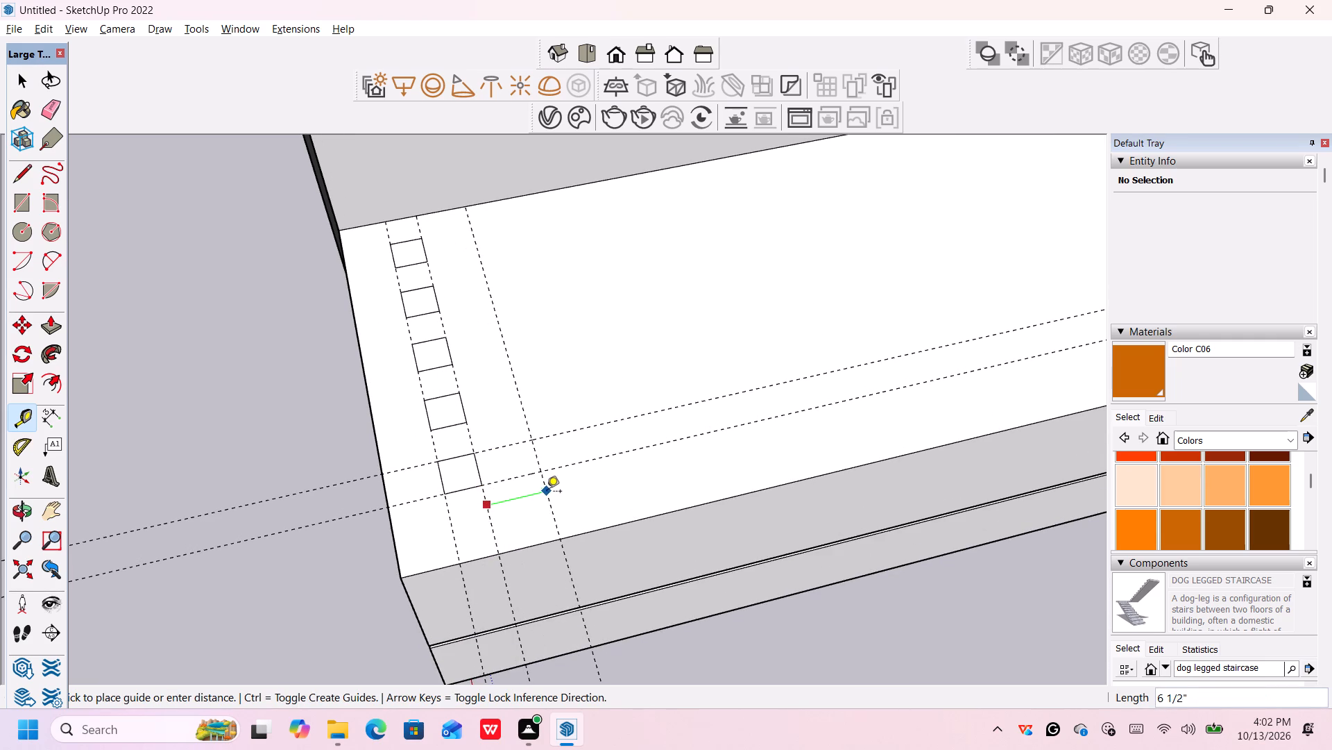
{"action": "type", "text": "4\""}
{"action": "key", "text": "Return"}
{"action": "left_click", "coordinate": [527, 511]}
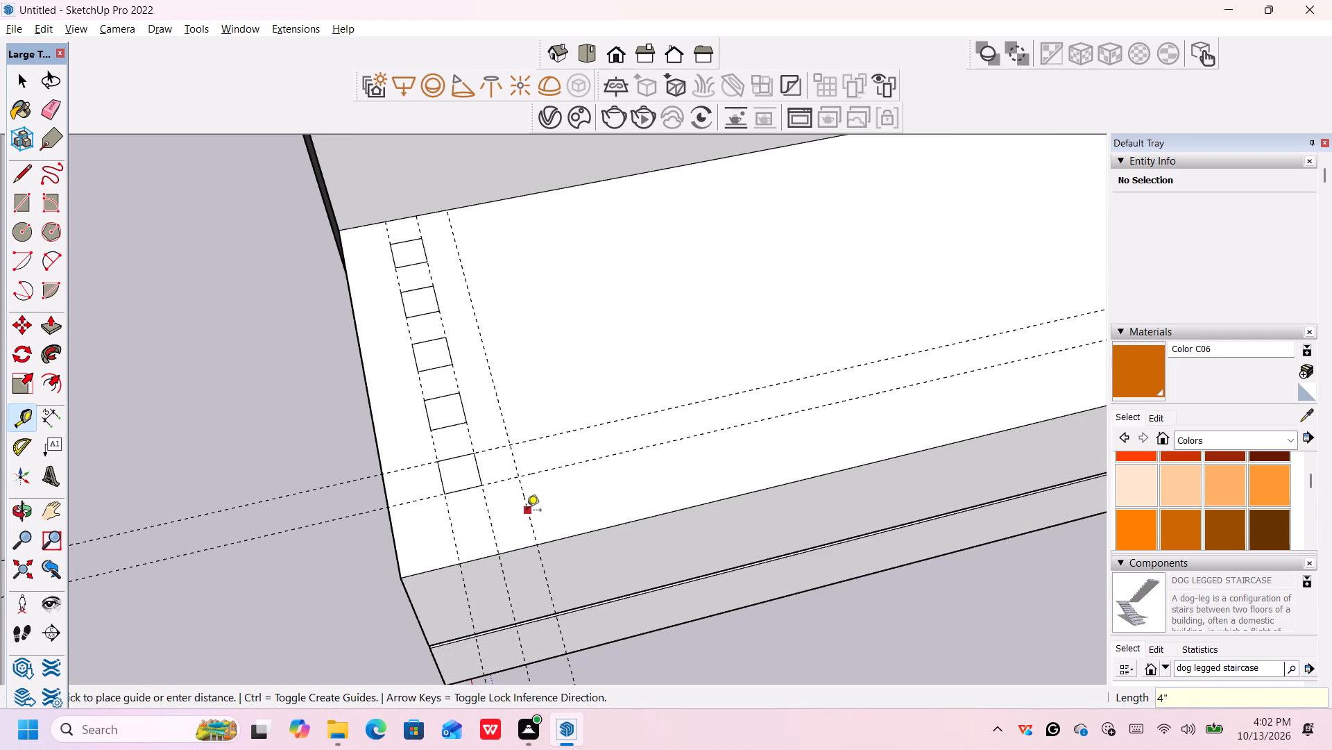
{"action": "key", "text": "4"}
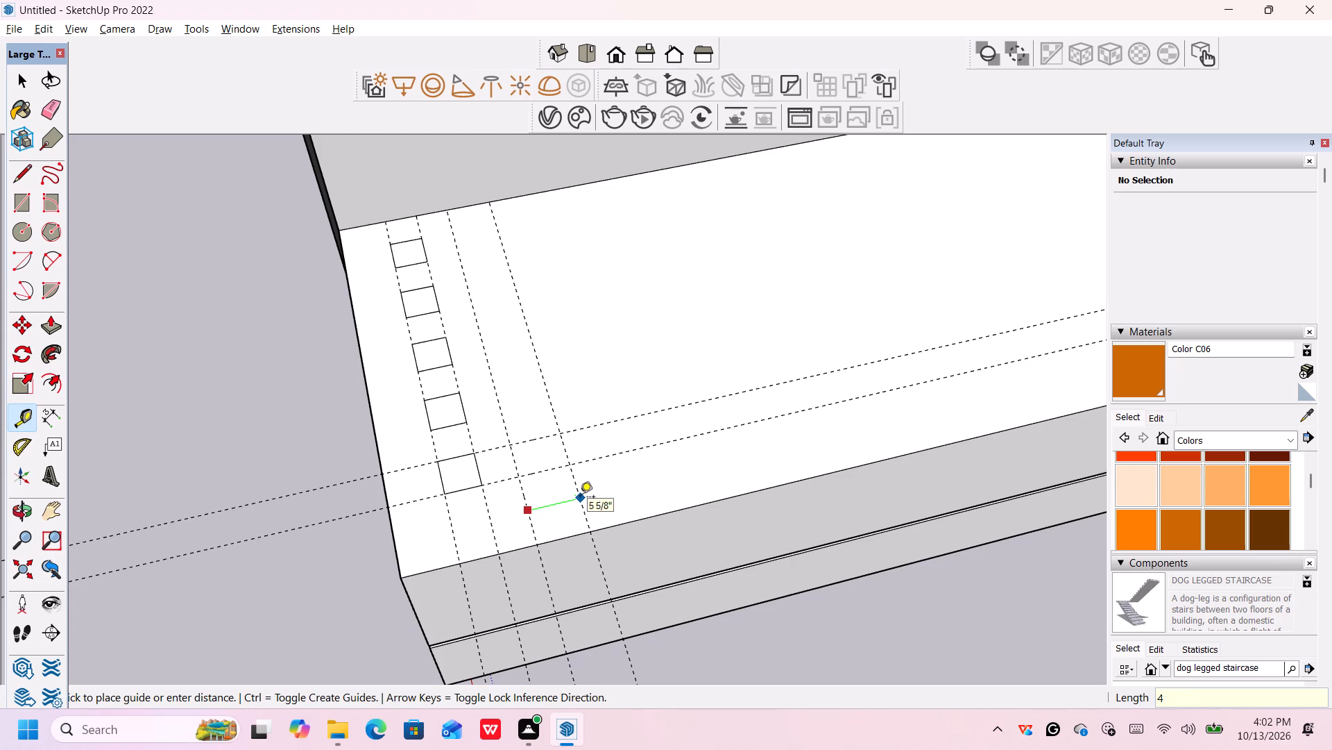
{"action": "key", "text": "shift+quotedbl"}
{"action": "key", "text": "Return"}
{"action": "left_click", "coordinate": [564, 499]}
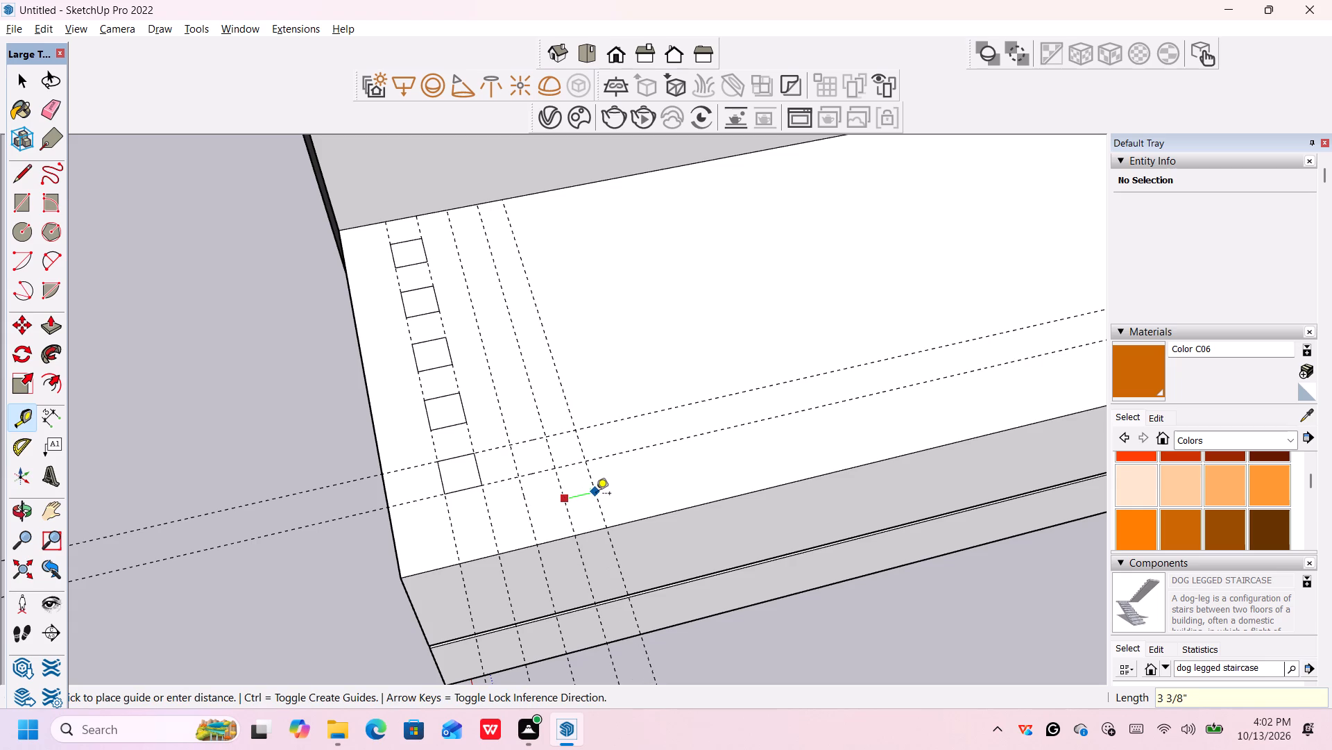
{"action": "type", "text": "4\""}
{"action": "key", "text": "Return"}
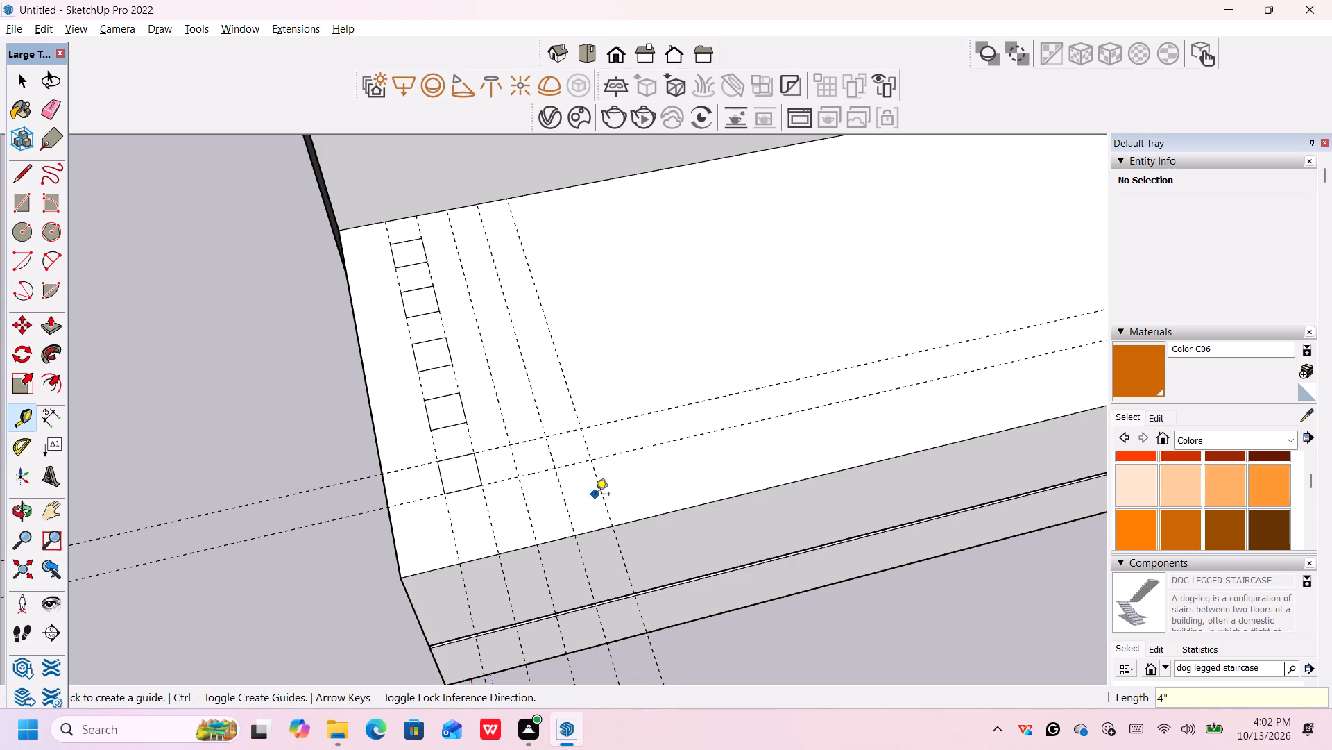
Add four more crosswise guides at 4" spacing, continuing along the lower panel's length.
{"action": "left_click", "coordinate": [606, 492]}
{"action": "type", "text": "4\""}
{"action": "key", "text": "Return"}
{"action": "left_click", "coordinate": [640, 483]}
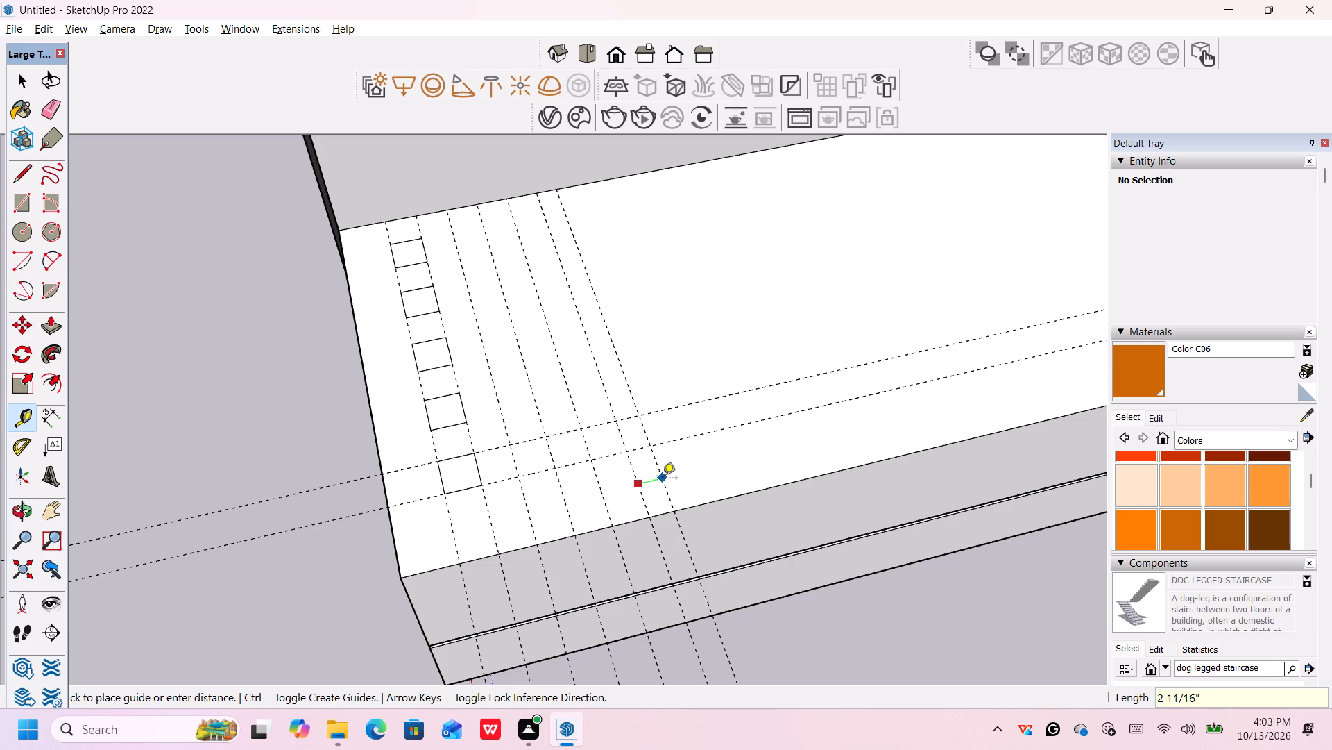
{"action": "key", "text": "4"}
{"action": "key", "text": "shift+quotedbl"}
{"action": "key", "text": "Return"}
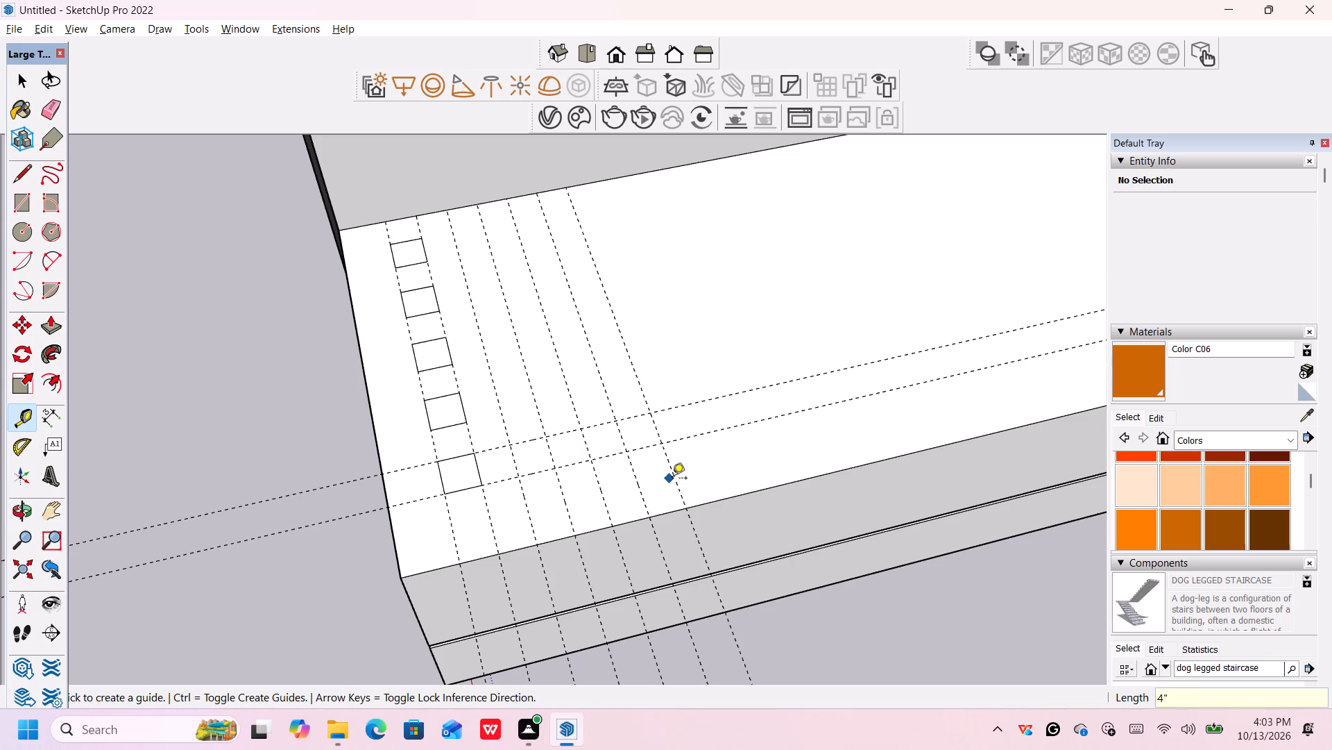
{"action": "left_click", "coordinate": [672, 481]}
{"action": "type", "text": "4\""}
{"action": "key", "text": "Return"}
{"action": "left_click", "coordinate": [712, 462]}
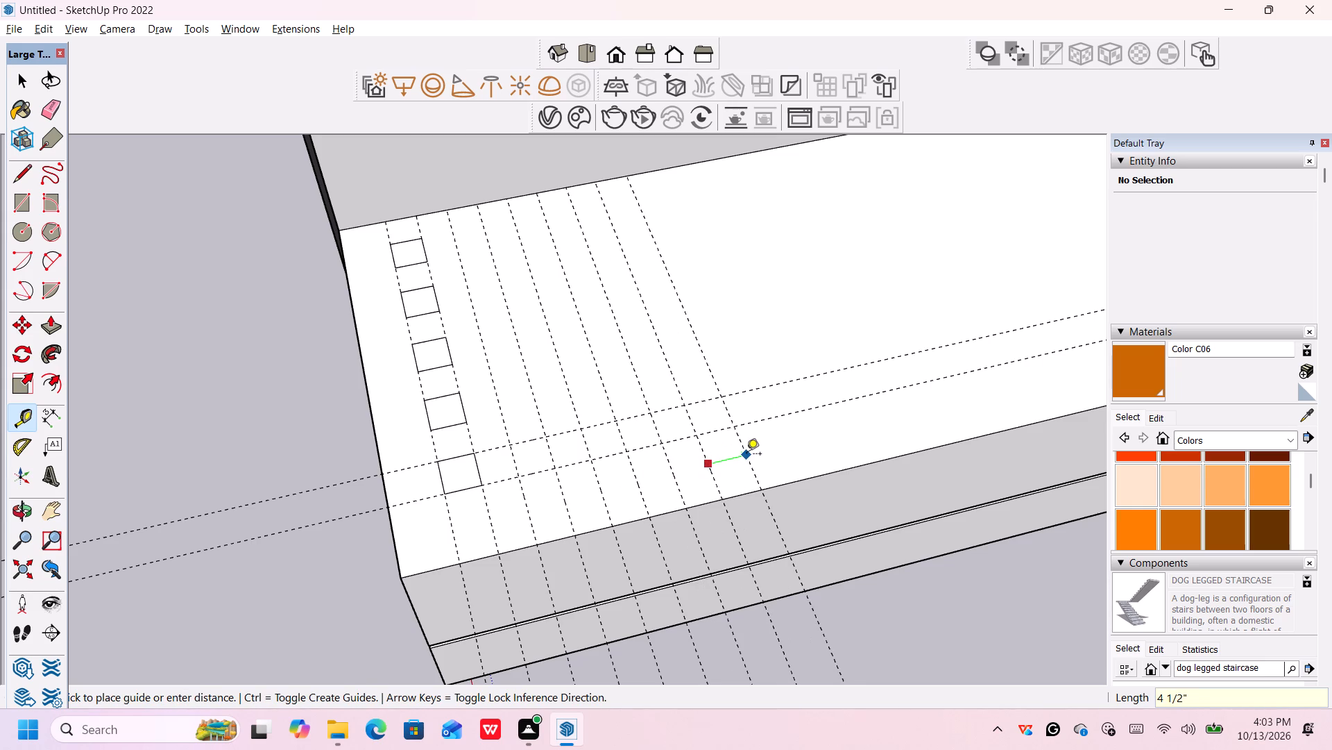
{"action": "key", "text": "4"}
{"action": "key", "text": "shift+quotedbl"}
{"action": "key", "text": "Return"}
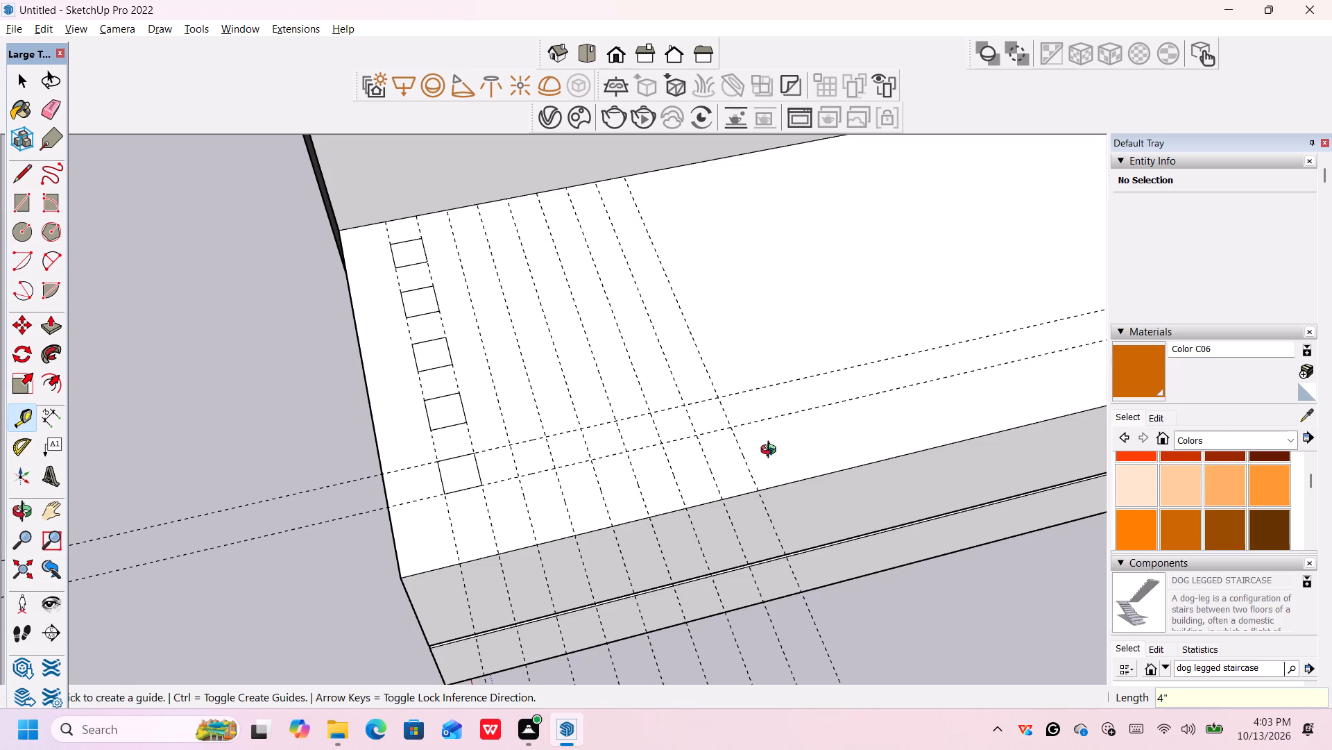
Add three further crosswise guides on the panel's top face, each offset 4" from the last.
{"action": "middle_click_drag", "start_coordinate": [771, 451], "coordinate": [418, 460]}
{"action": "scroll", "coordinate": [484, 439], "scroll_direction": "down", "scroll_amount": 6}
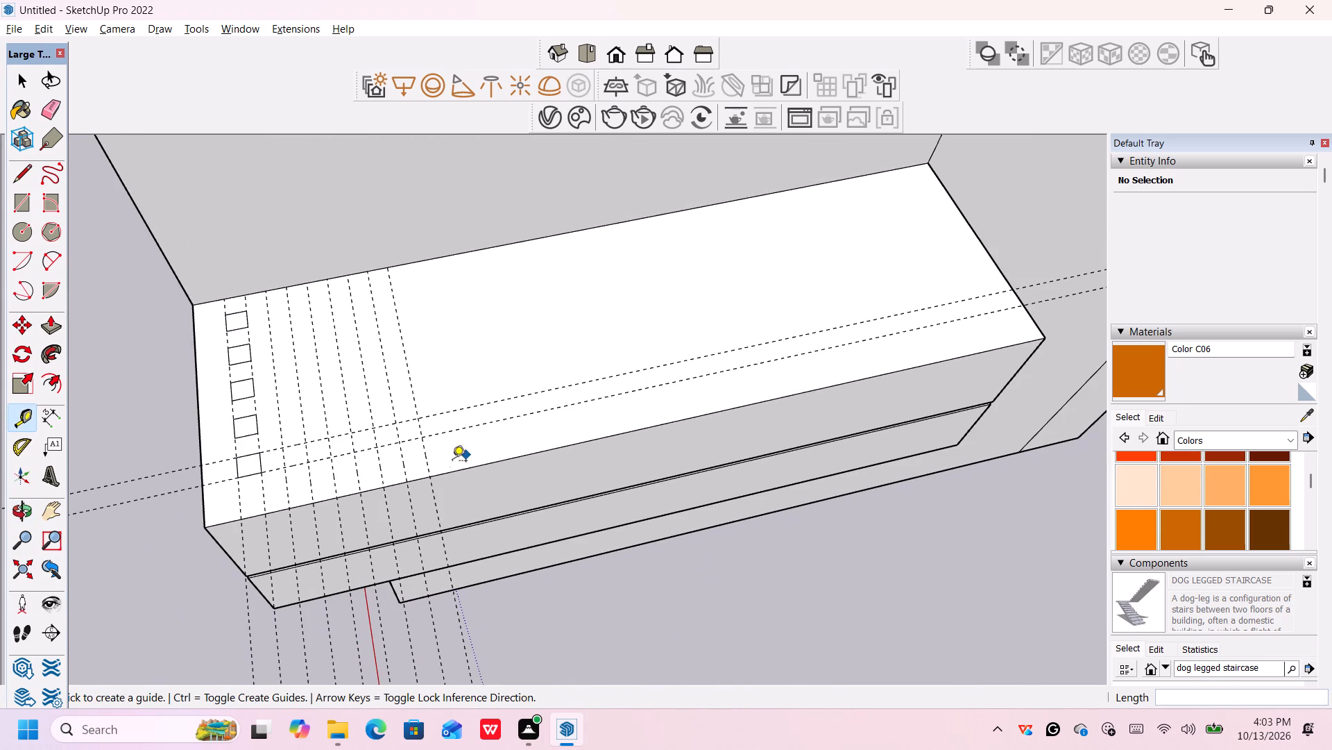
{"action": "scroll", "coordinate": [431, 452], "scroll_direction": "up", "scroll_amount": 1}
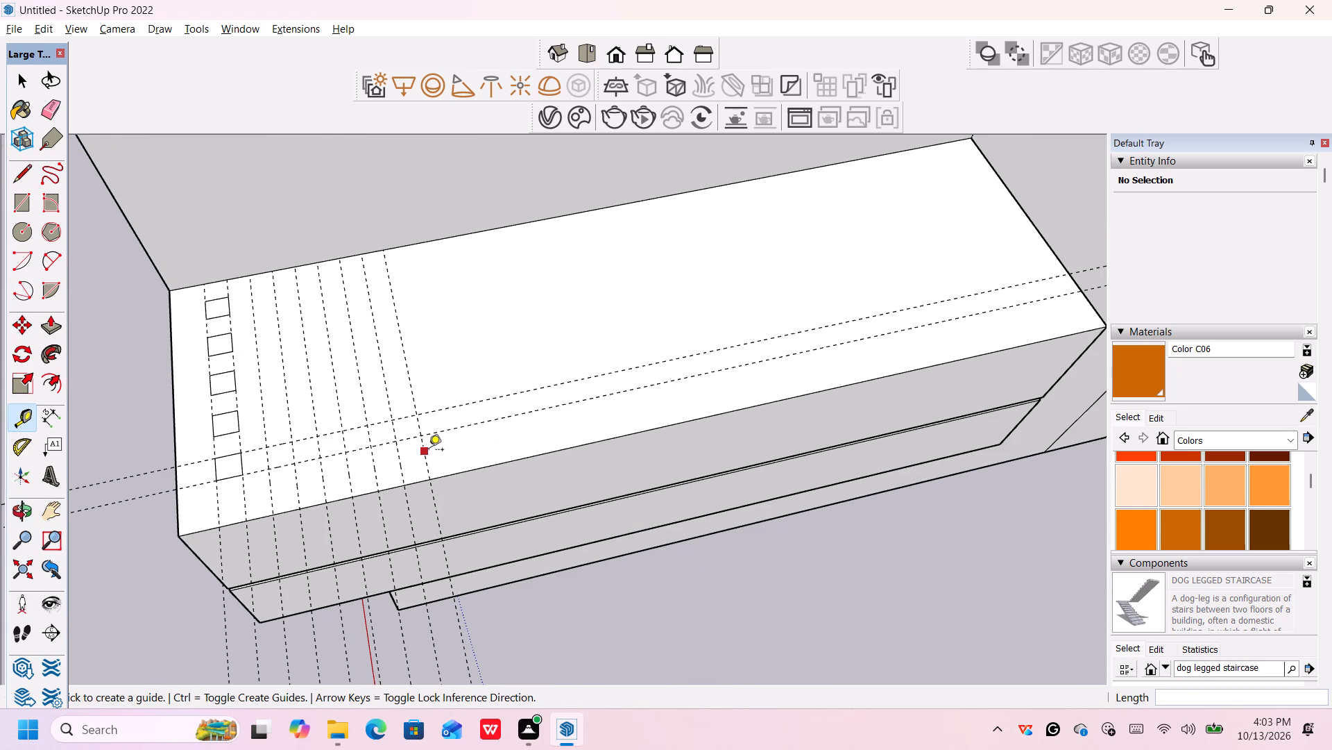
{"action": "left_click", "coordinate": [429, 451]}
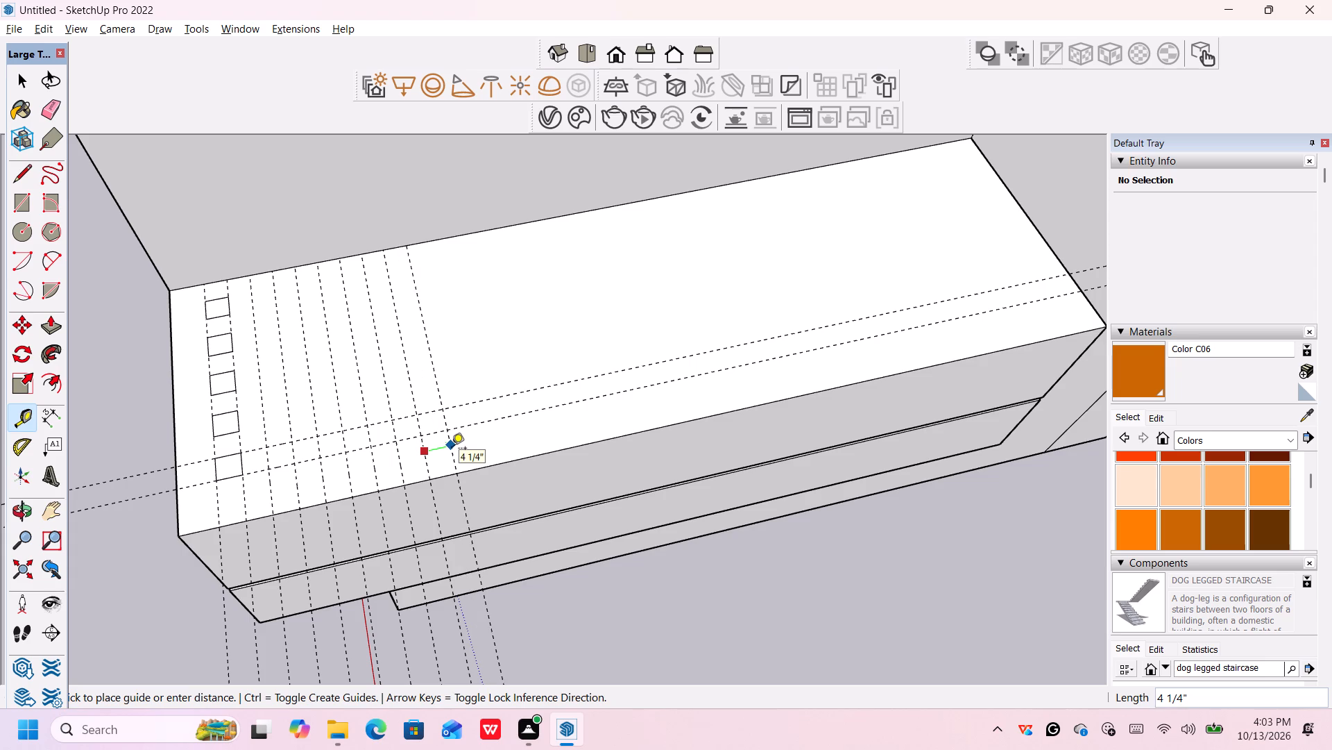
{"action": "type", "text": "4\""}
{"action": "key", "text": "Return"}
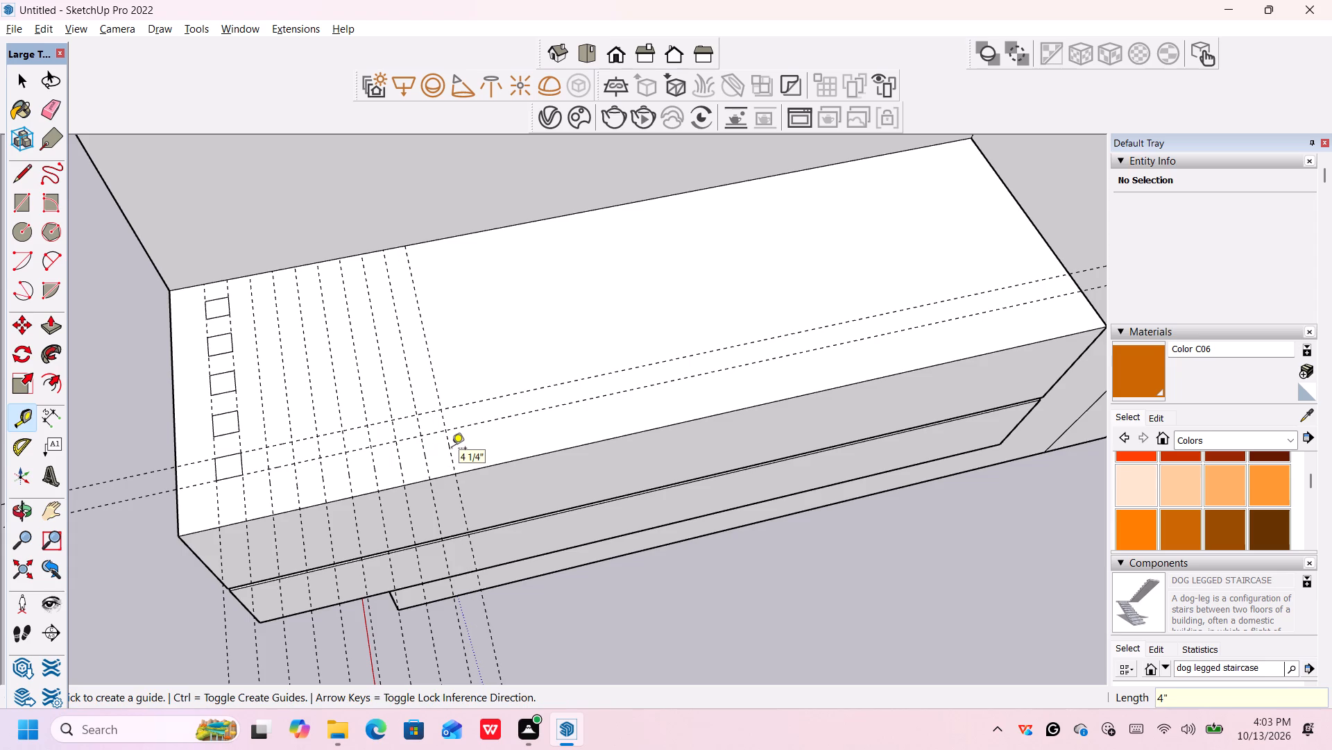
{"action": "left_click", "coordinate": [452, 449]}
{"action": "type", "text": "4\""}
{"action": "key", "text": "Return"}
{"action": "left_click", "coordinate": [477, 445]}
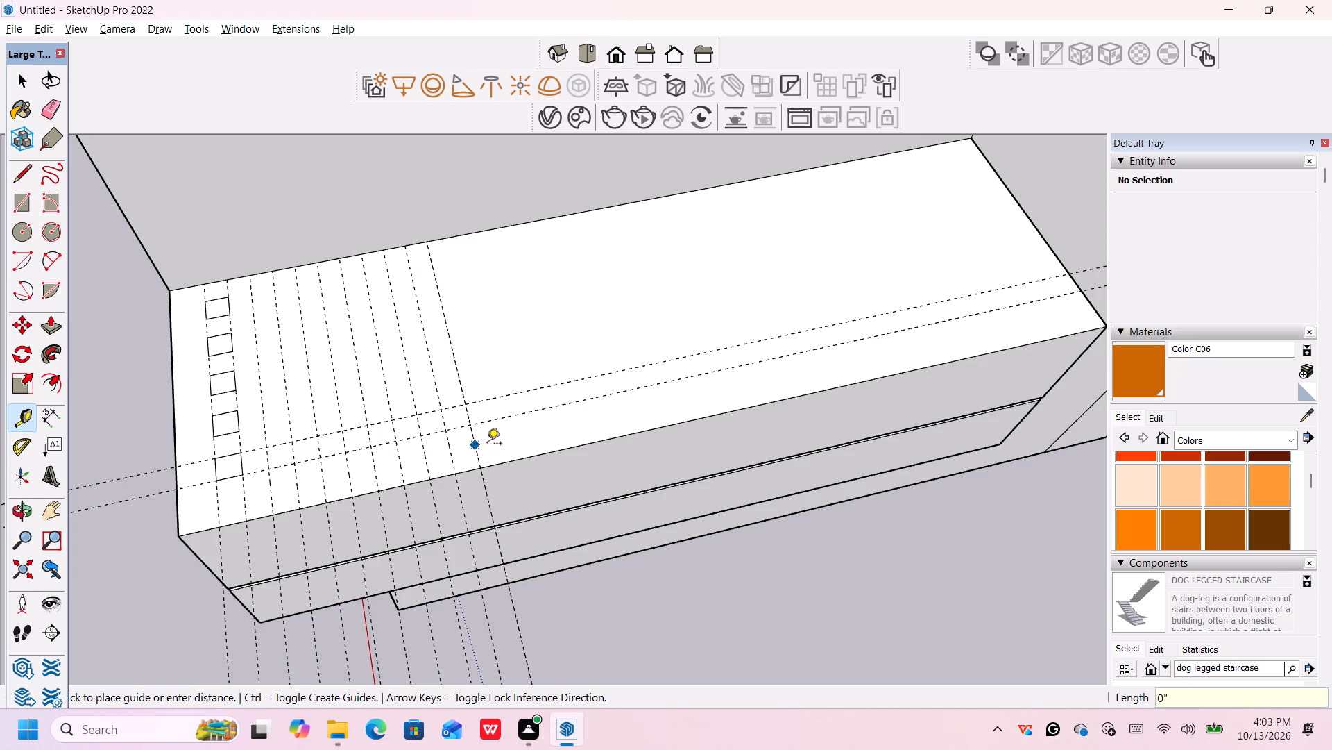
{"action": "type", "text": "4\""}
{"action": "key", "text": "Return"}
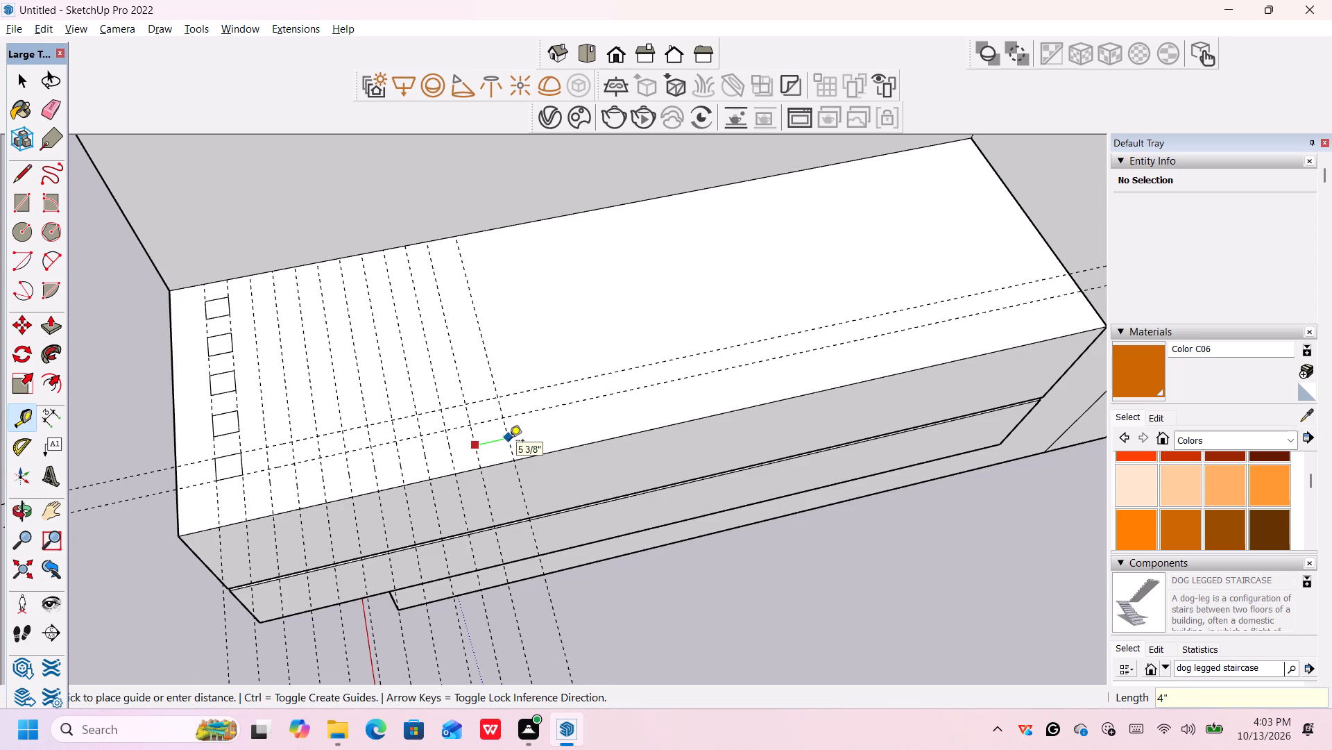
Add one more crosswise guide offset 4" from the last, and another 8" beyond it.
{"action": "scroll", "coordinate": [511, 437], "scroll_direction": "down", "scroll_amount": 7}
{"action": "scroll", "coordinate": [545, 480], "scroll_direction": "up", "scroll_amount": 1}
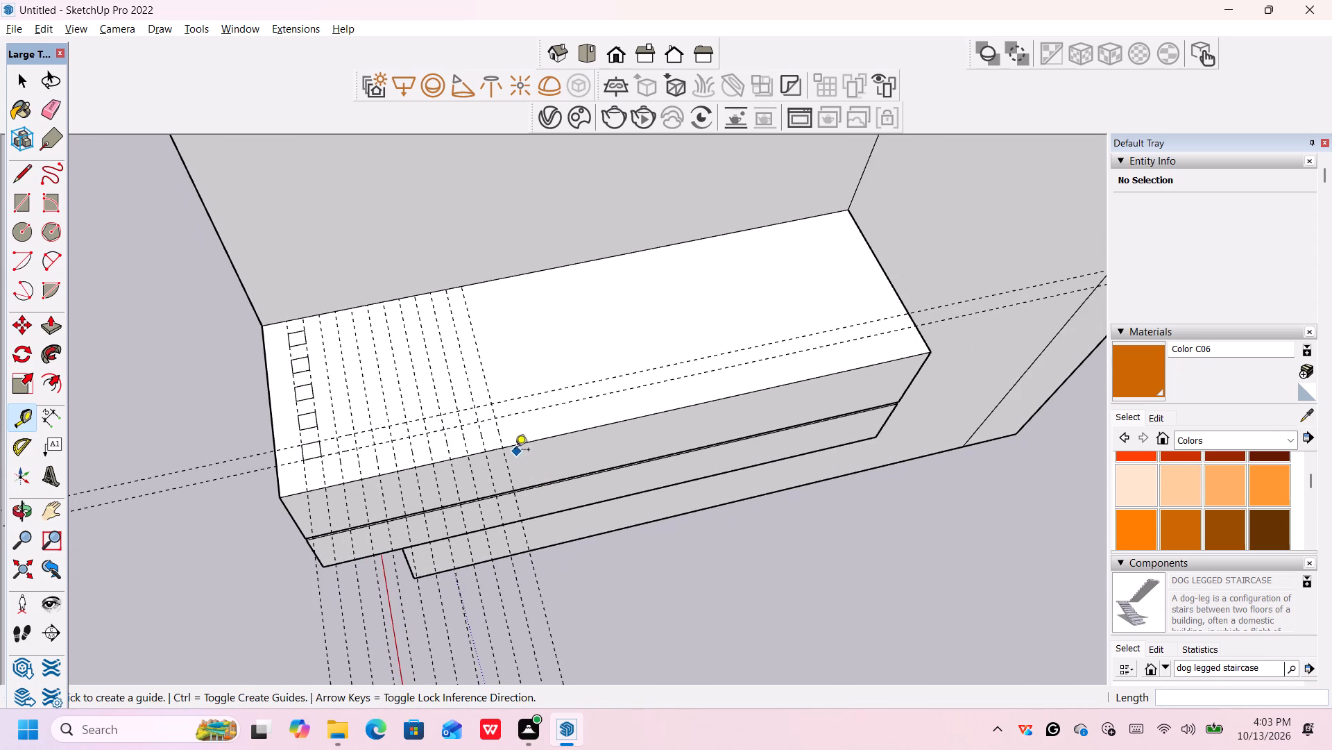
{"action": "scroll", "coordinate": [502, 437], "scroll_direction": "up", "scroll_amount": 3}
{"action": "left_click", "coordinate": [499, 431]}
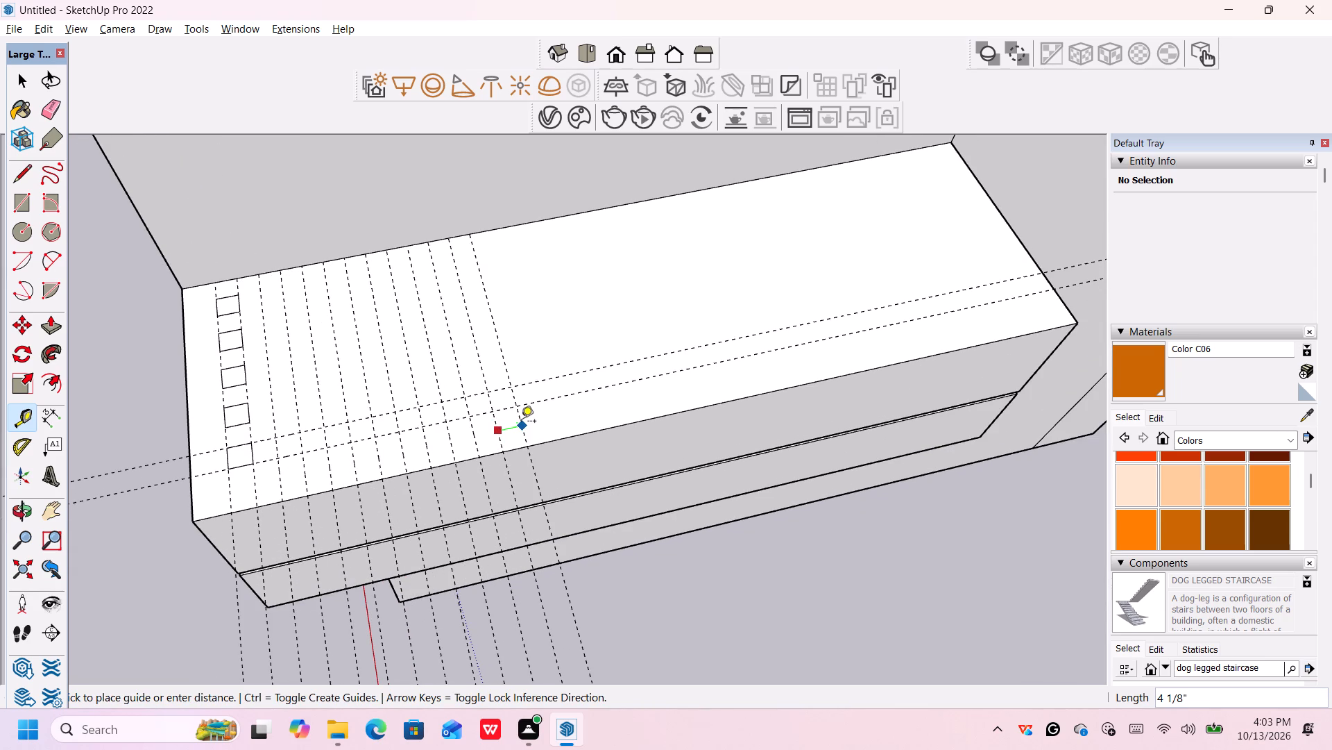
{"action": "type", "text": "4\""}
{"action": "key", "text": "Return"}
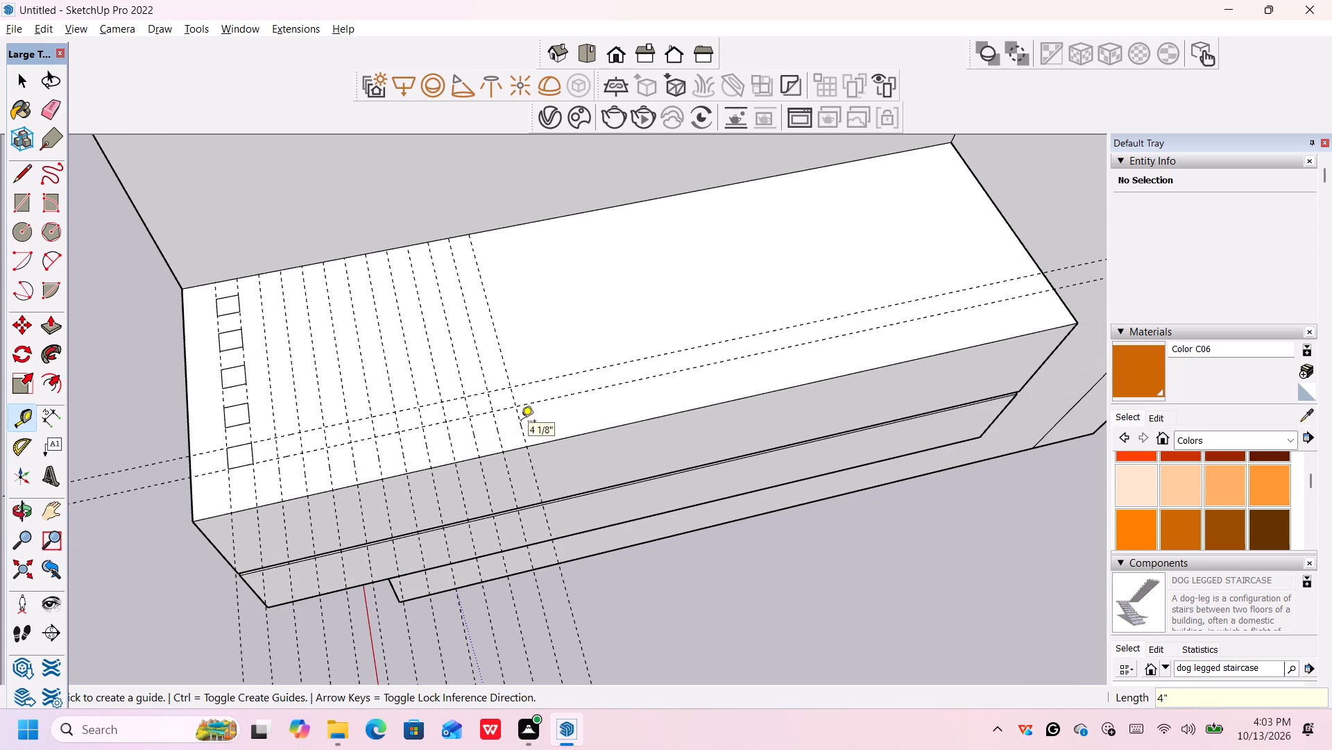
{"action": "left_click", "coordinate": [520, 424]}
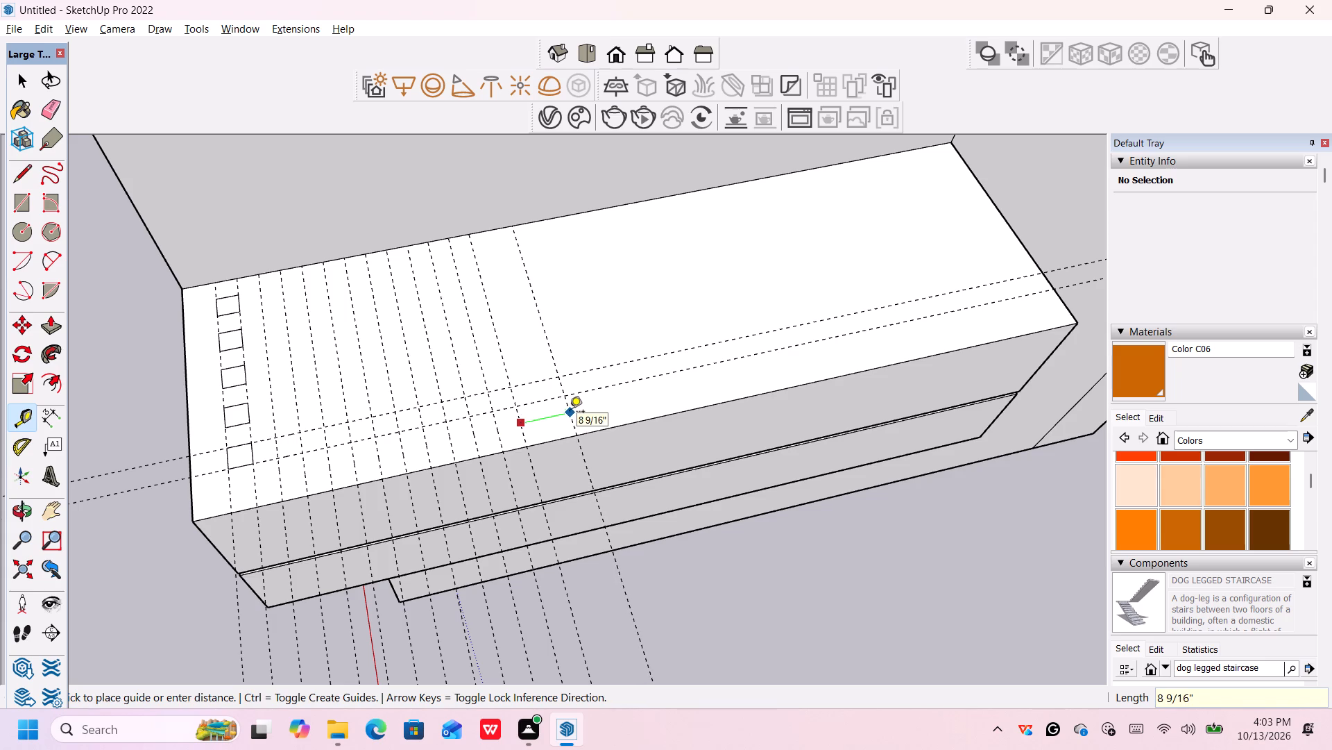
{"action": "type", "text": "8\""}
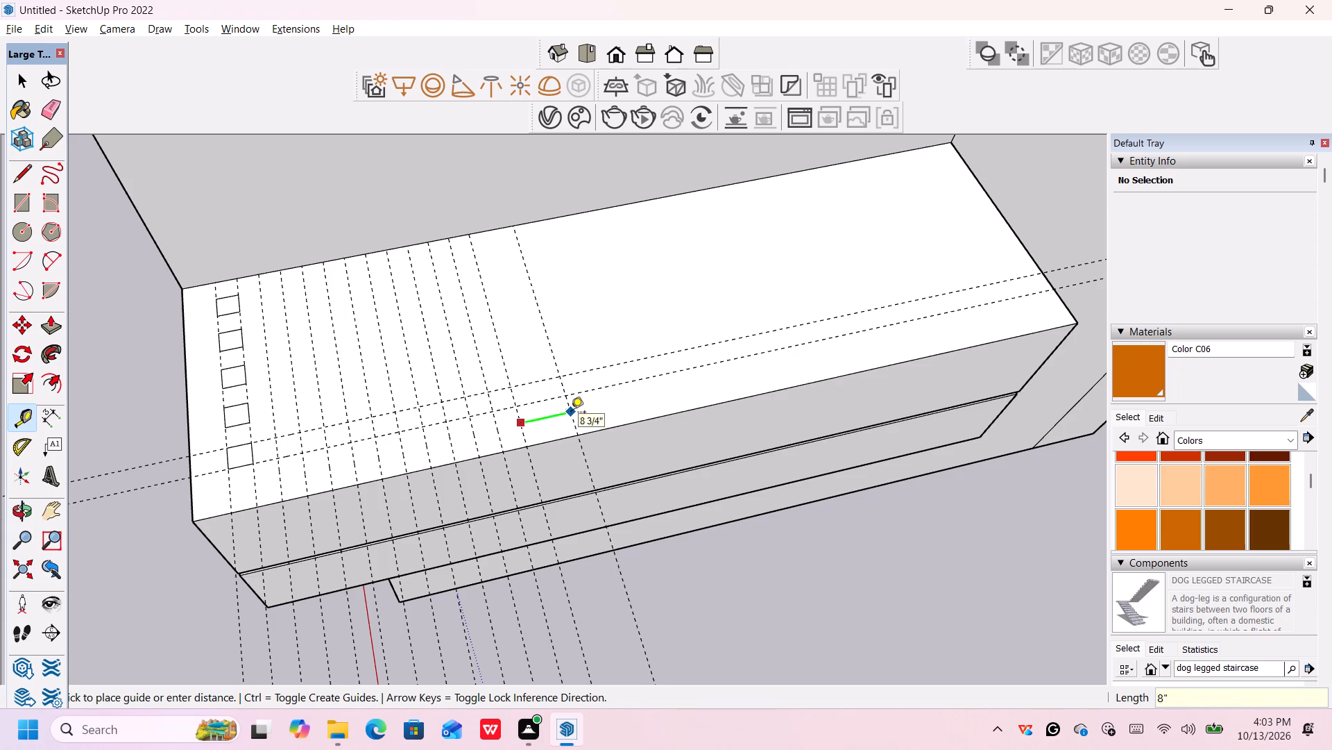
{"action": "key", "text": "Return"}
{"action": "key", "text": "space"}
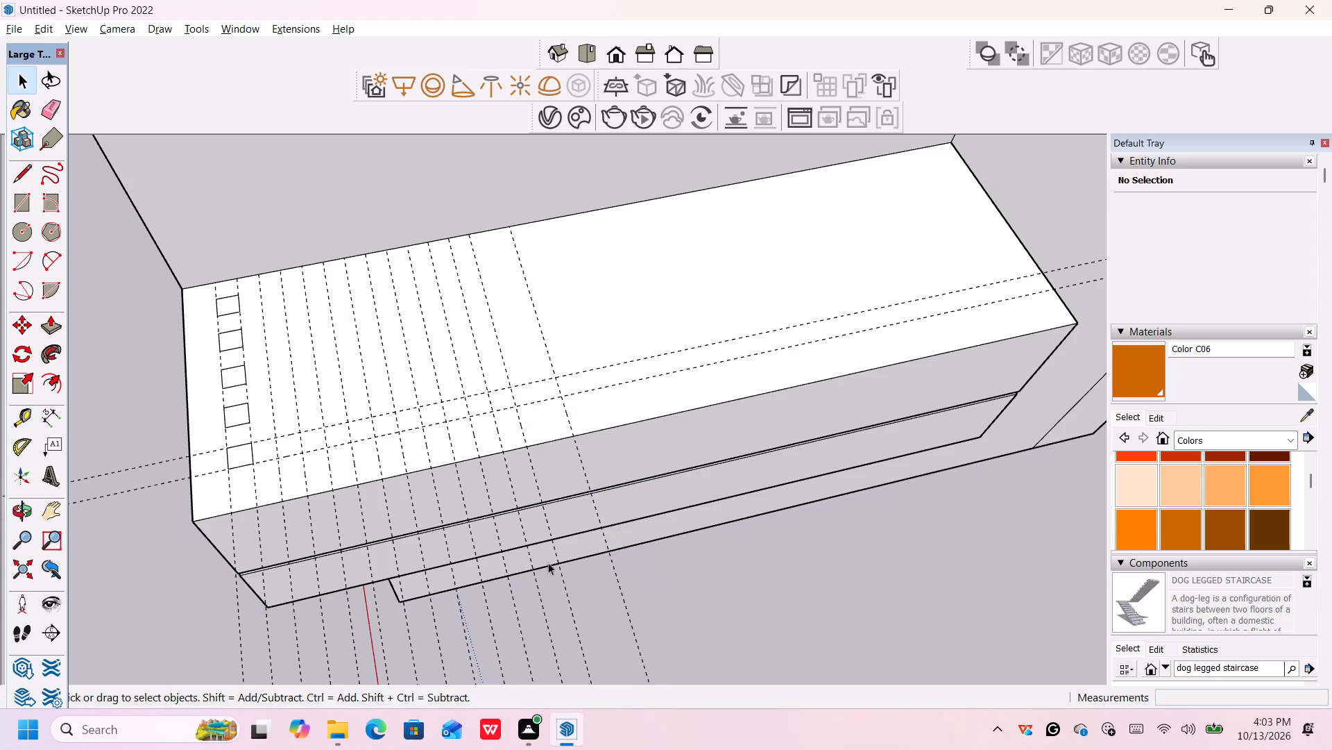
Draw two 4" squares between the guides along the lower panel's long outer edge, leaving 4" gaps after the corner square.
{"action": "scroll", "coordinate": [275, 451], "scroll_direction": "up", "scroll_amount": 2}
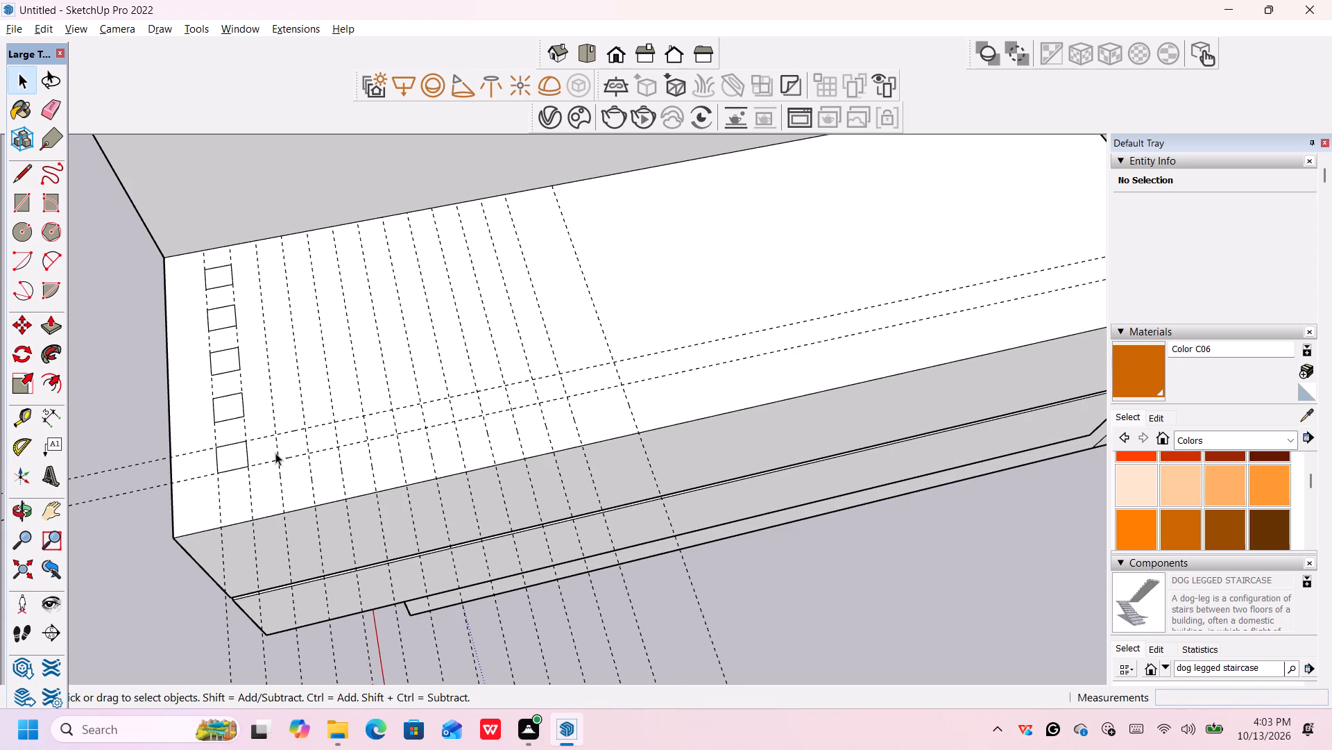
{"action": "key", "text": "r"}
{"action": "scroll", "coordinate": [284, 444], "scroll_direction": "up", "scroll_amount": 3}
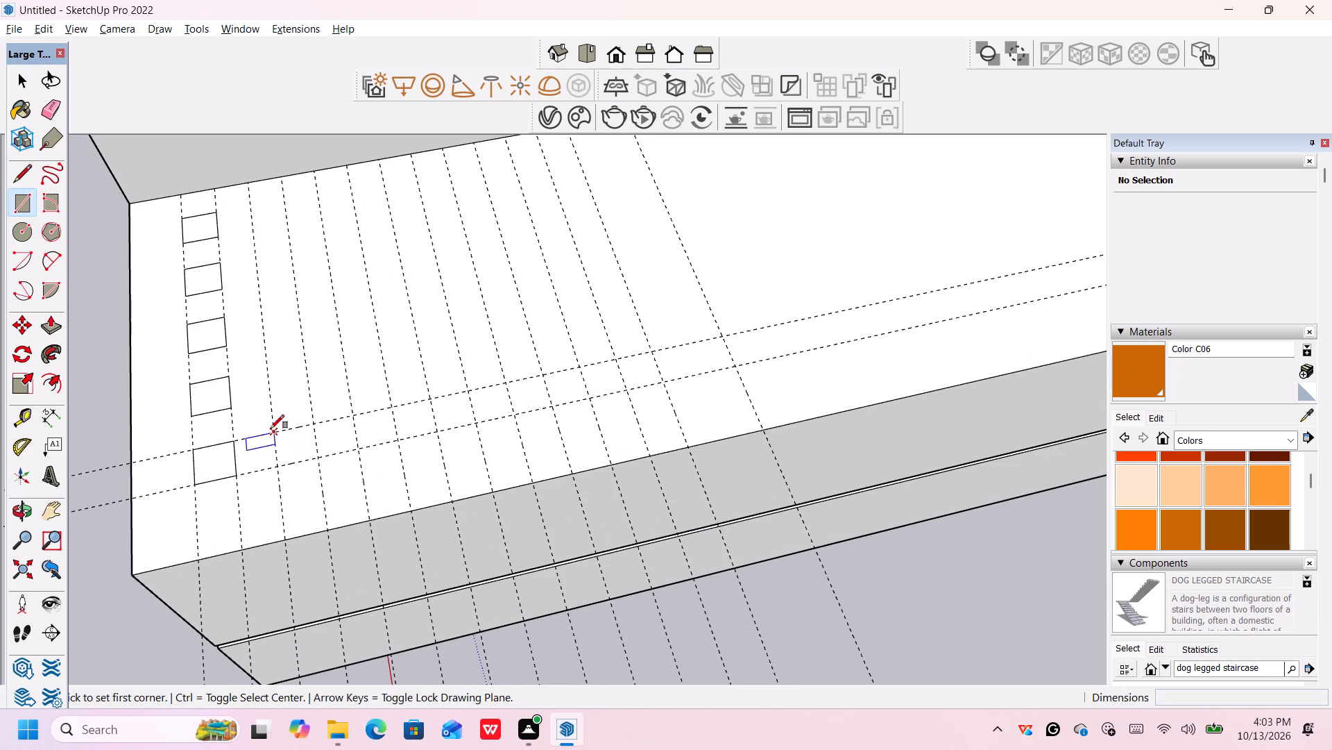
{"action": "left_click", "coordinate": [275, 433]}
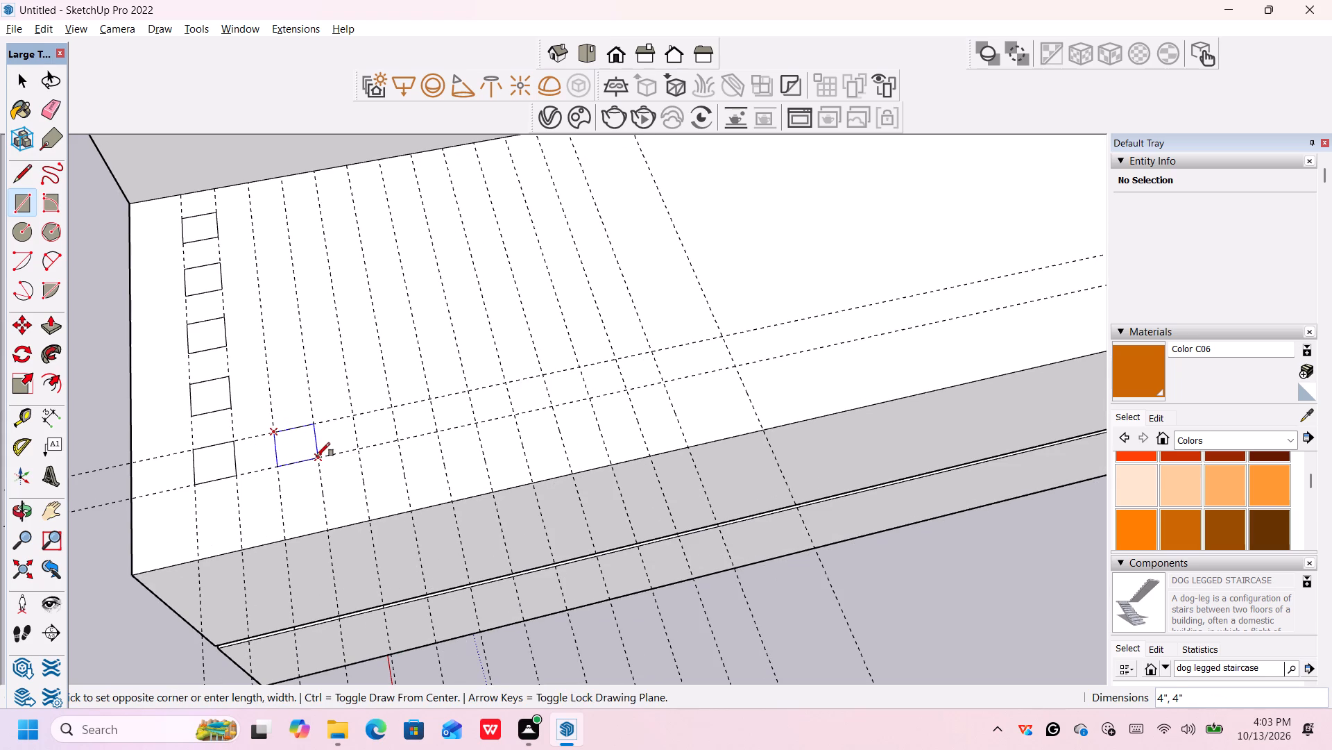
{"action": "left_click", "coordinate": [316, 456]}
{"action": "left_click", "coordinate": [355, 417]}
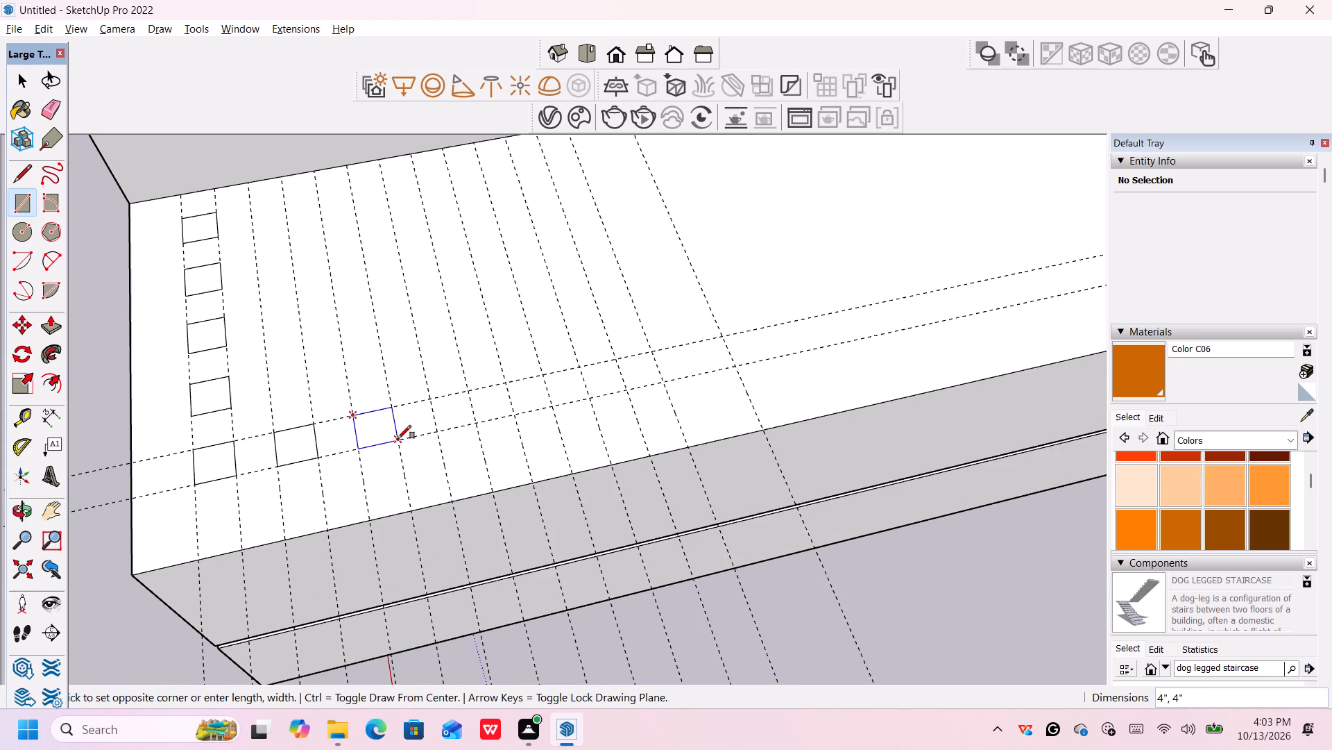
{"action": "left_click", "coordinate": [398, 439]}
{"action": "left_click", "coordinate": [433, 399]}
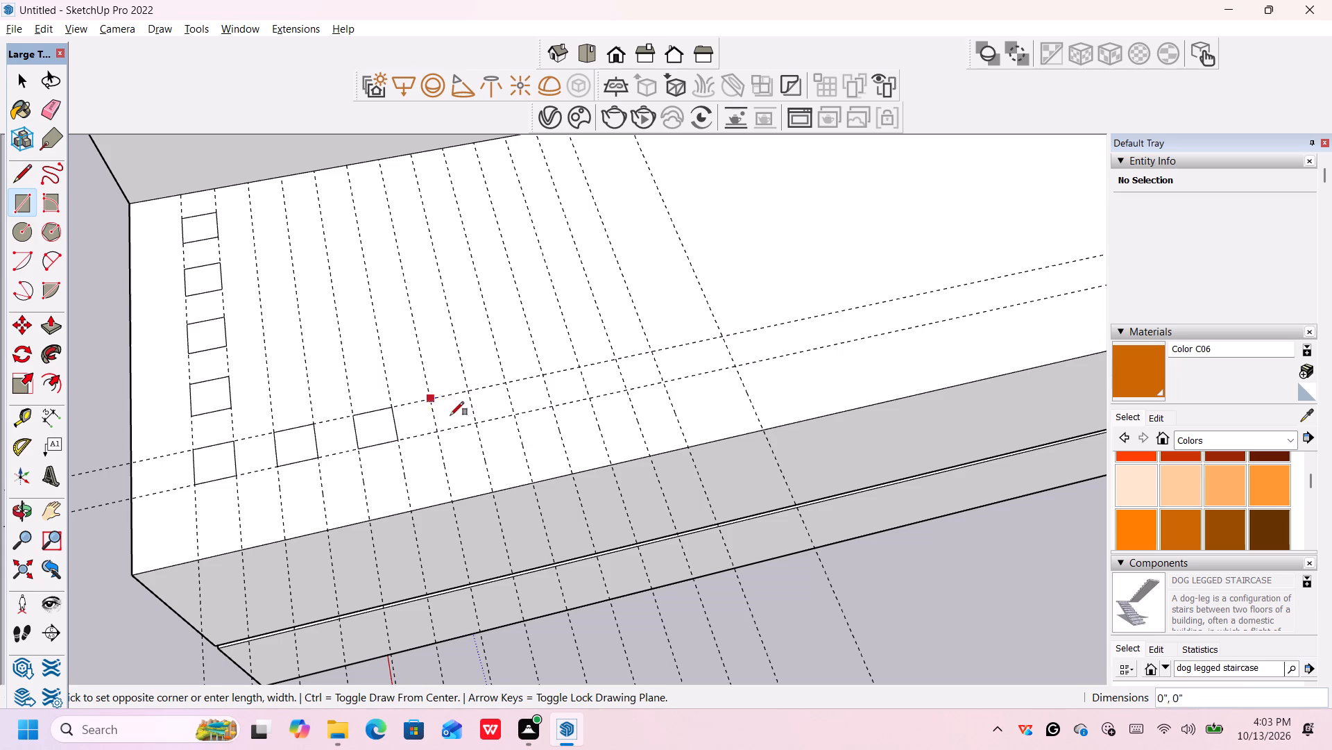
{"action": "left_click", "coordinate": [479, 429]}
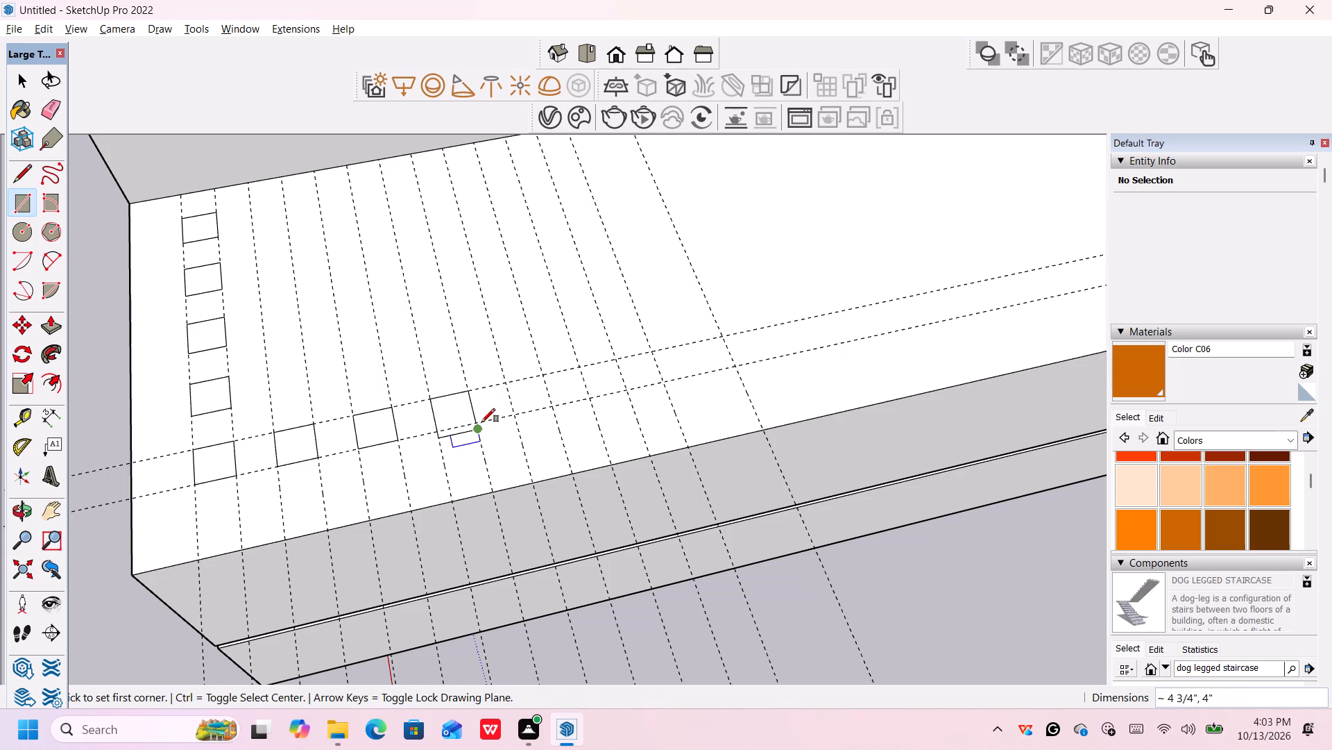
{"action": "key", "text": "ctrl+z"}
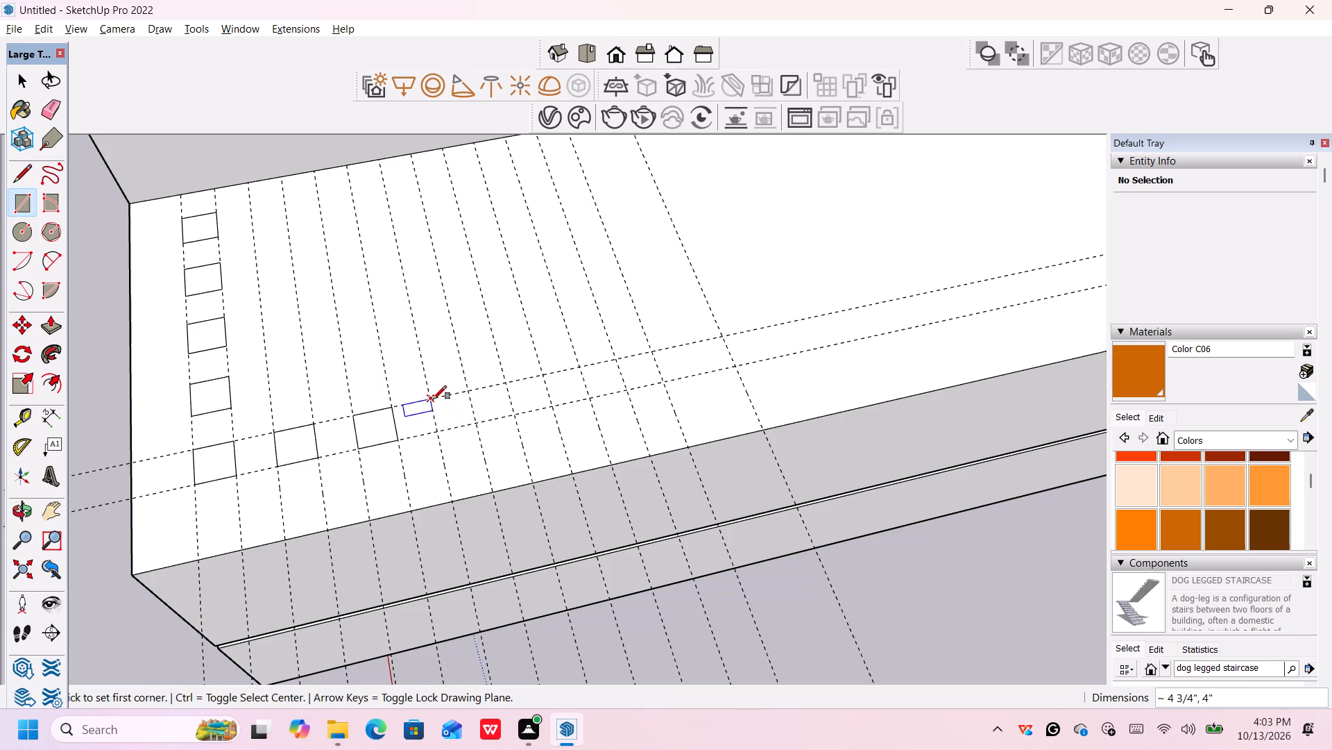
Draw three more 4" squares between the guides, continuing the row along the panel's outer edge at 4" gaps.
{"action": "left_click", "coordinate": [433, 399]}
{"action": "left_click", "coordinate": [475, 424]}
{"action": "left_click", "coordinate": [509, 382]}
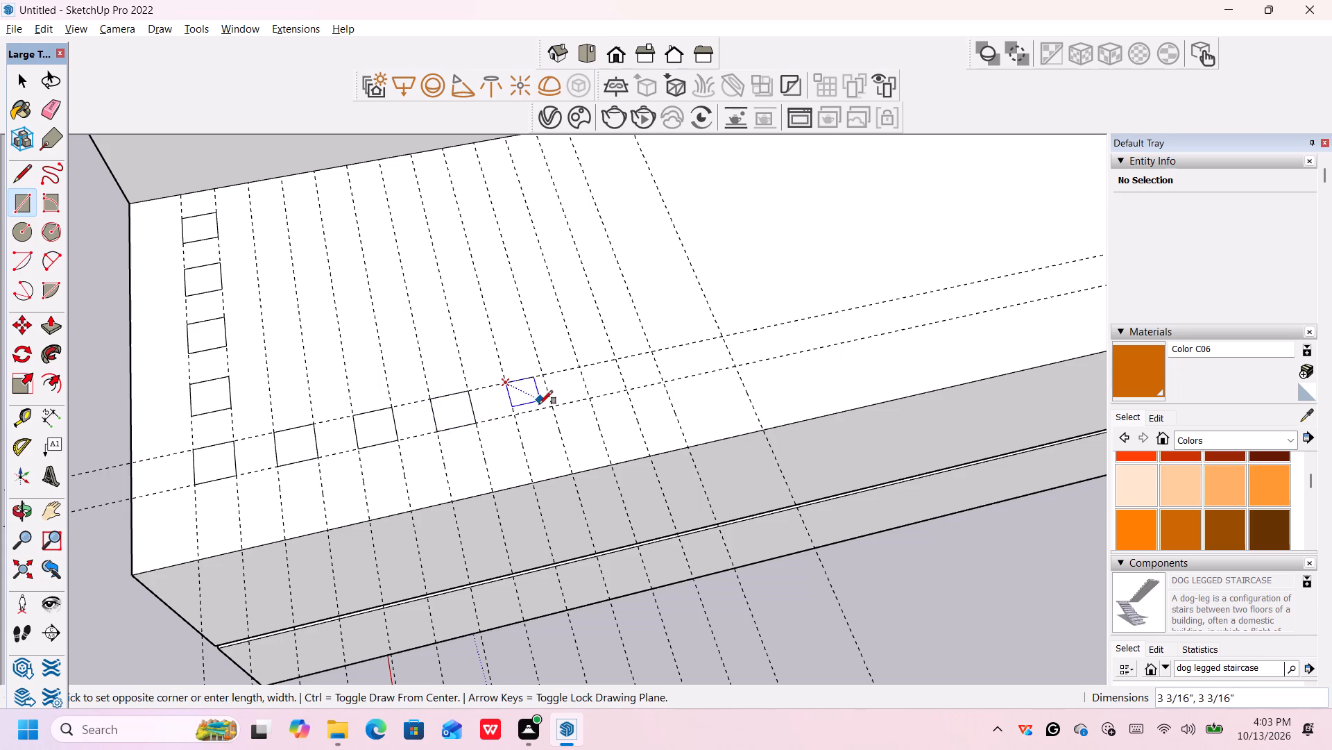
{"action": "left_click", "coordinate": [548, 409]}
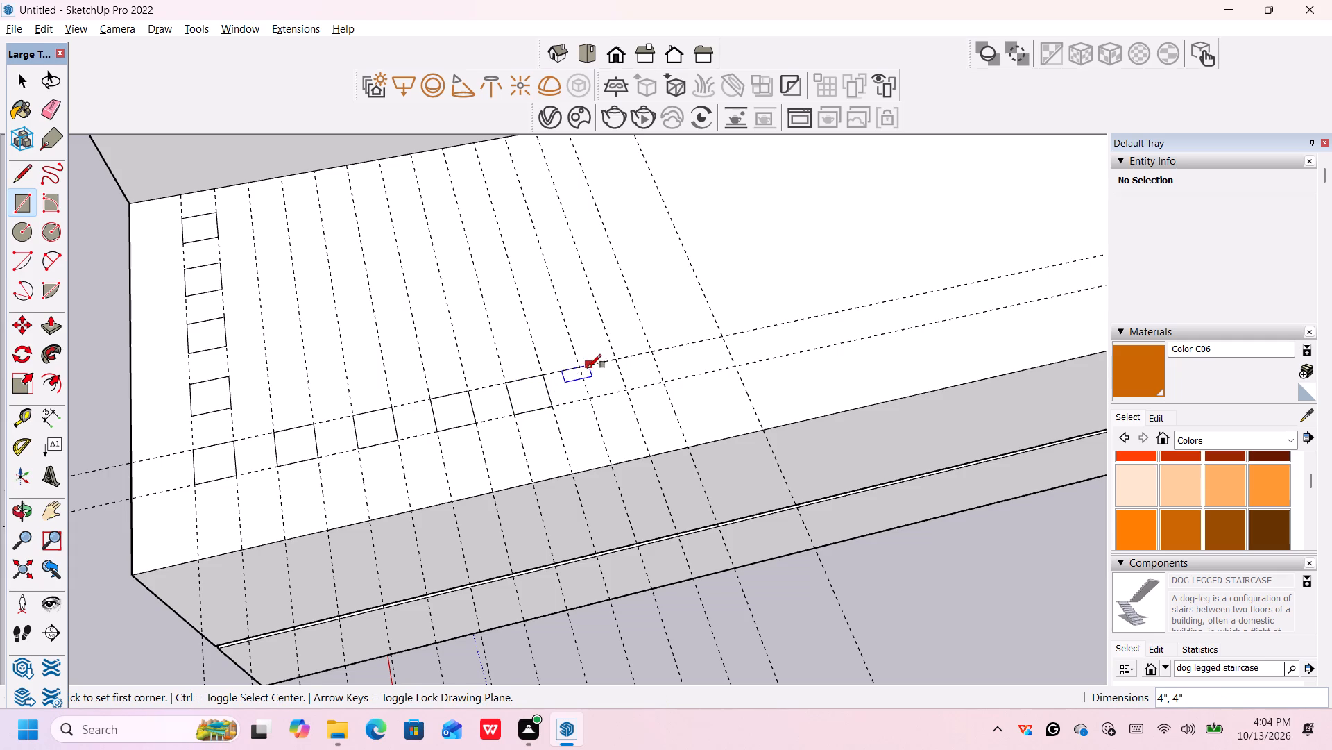
{"action": "left_click", "coordinate": [583, 368]}
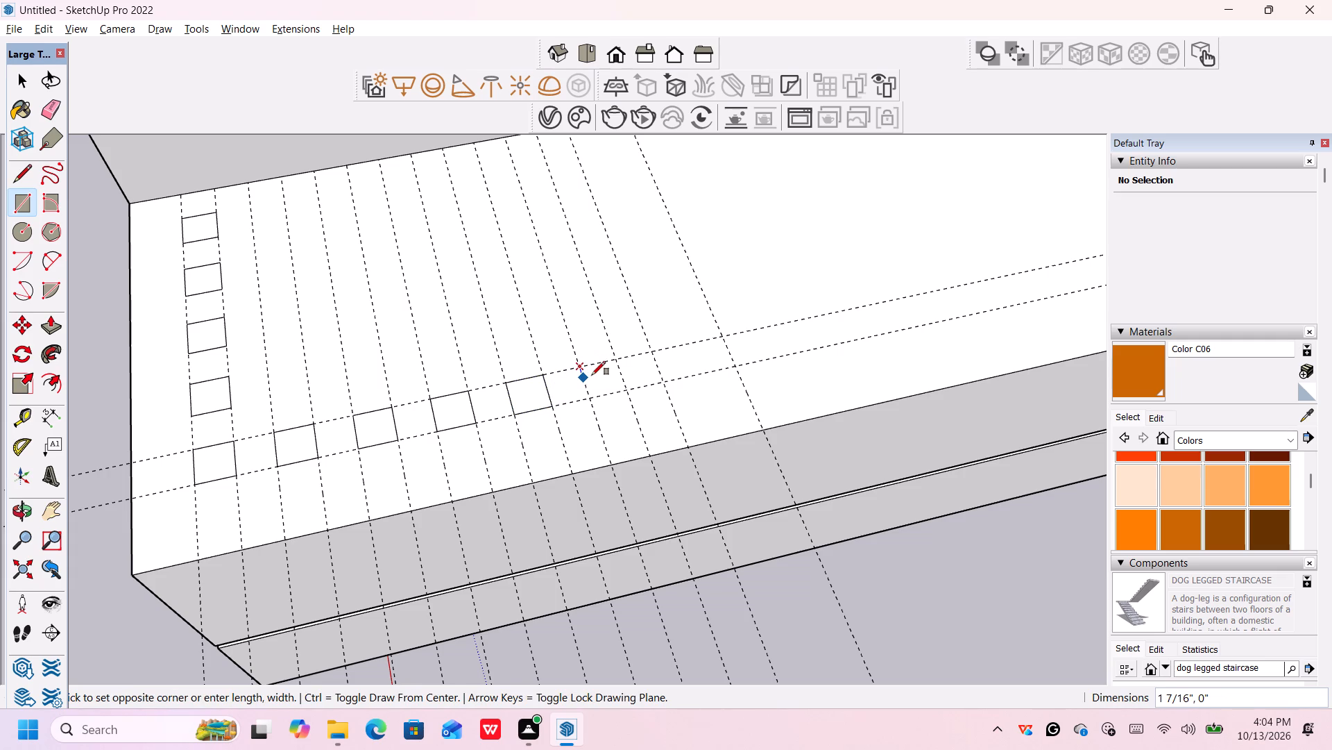
{"action": "left_click", "coordinate": [626, 392]}
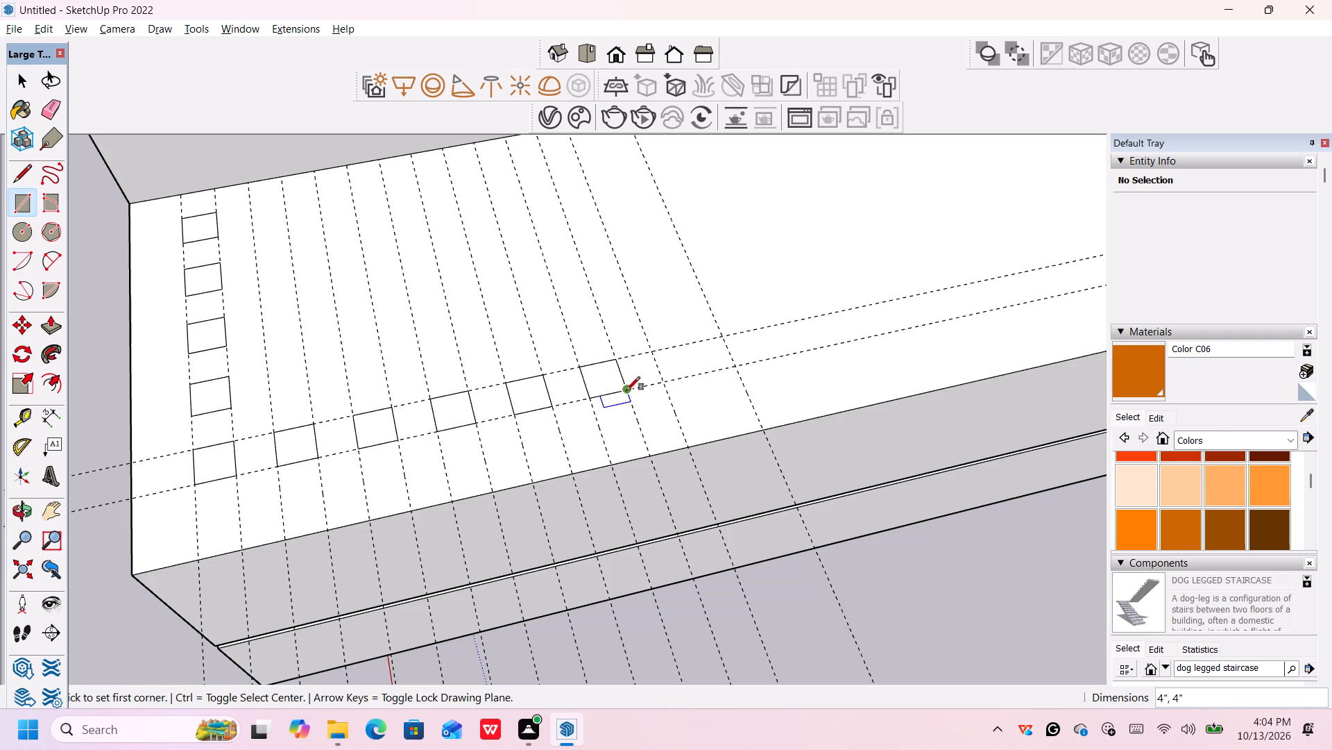
Draw an 8" by 4" rectangle between the last two crosswise guides, at the end of the row of squares.
{"action": "left_click", "coordinate": [651, 353]}
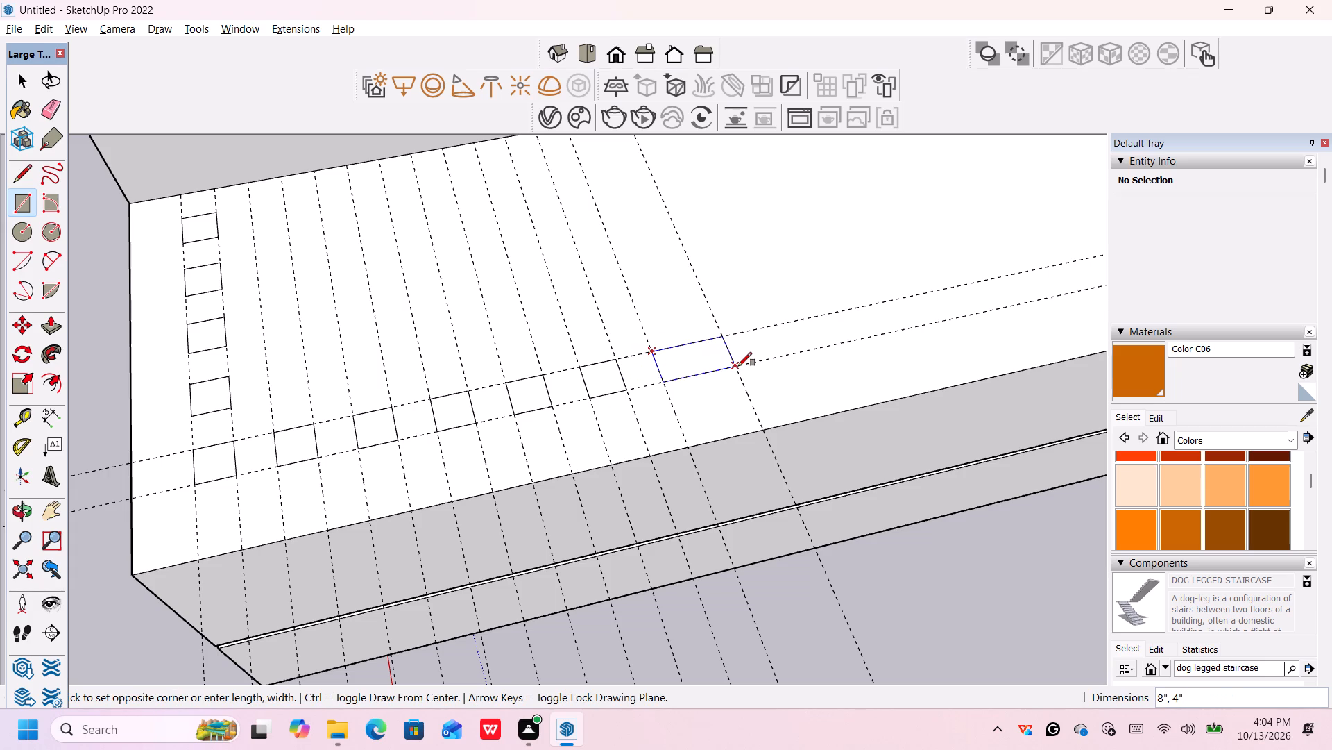
{"action": "left_click", "coordinate": [738, 366]}
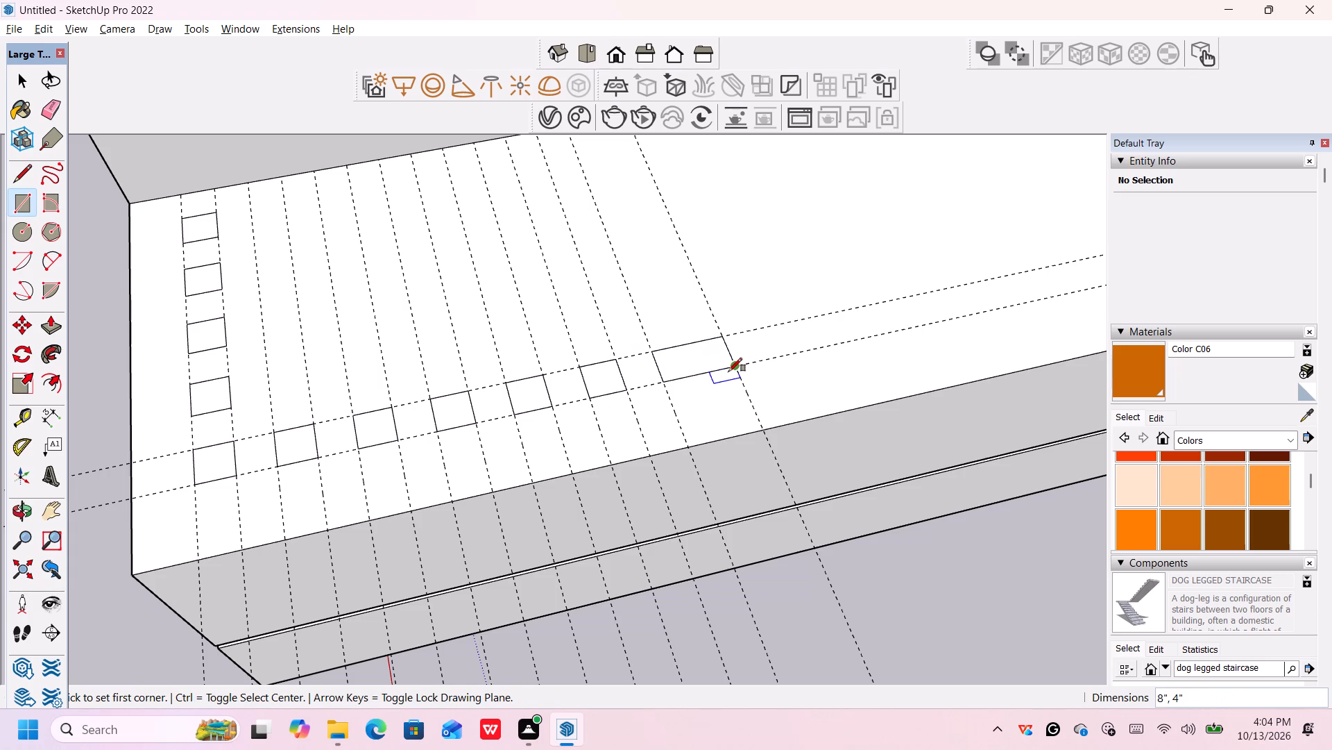
Select all the crosswise guides running out from the lower panel together and delete them.
{"action": "scroll", "coordinate": [685, 427], "scroll_direction": "down", "scroll_amount": 2}
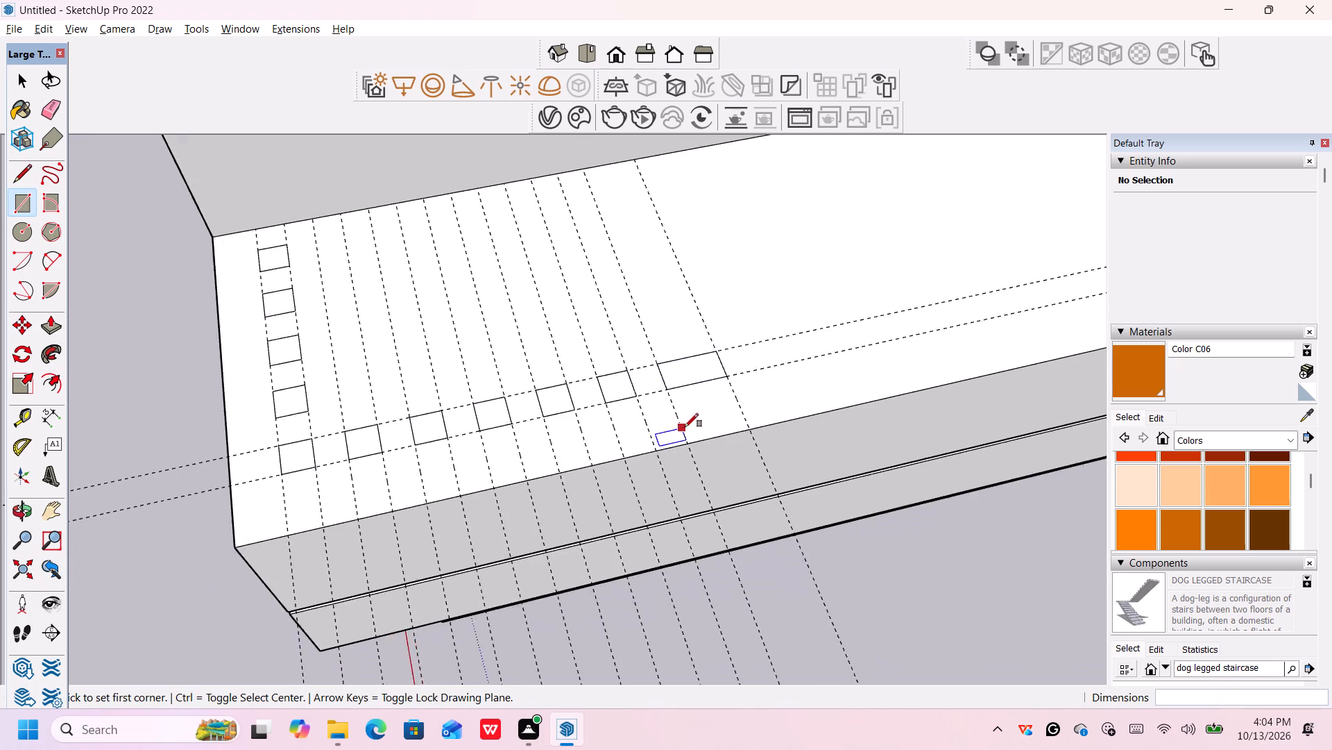
{"action": "scroll", "coordinate": [685, 427], "scroll_direction": "down", "scroll_amount": 8}
{"action": "middle_click_drag", "start_coordinate": [697, 585], "coordinate": [706, 575]}
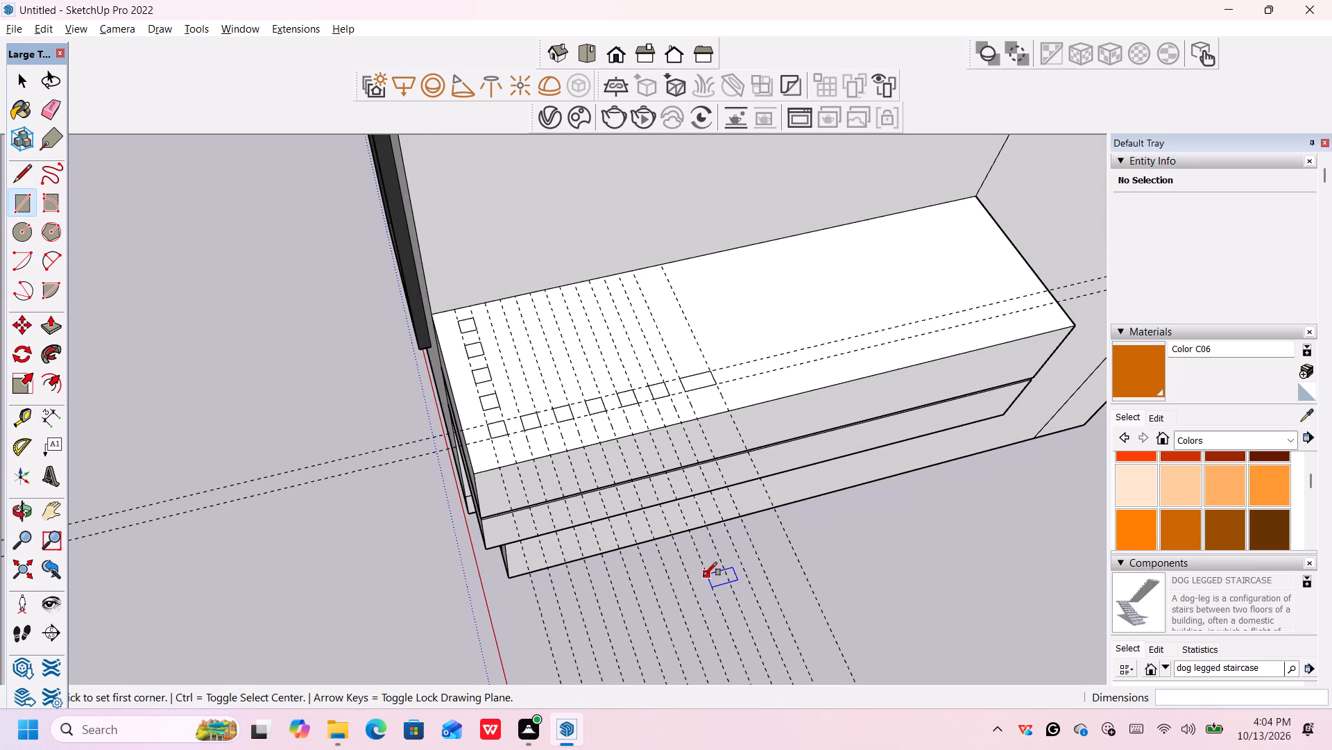
{"action": "key", "text": "space"}
{"action": "left_click_drag", "start_coordinate": [859, 542], "coordinate": [719, 615]}
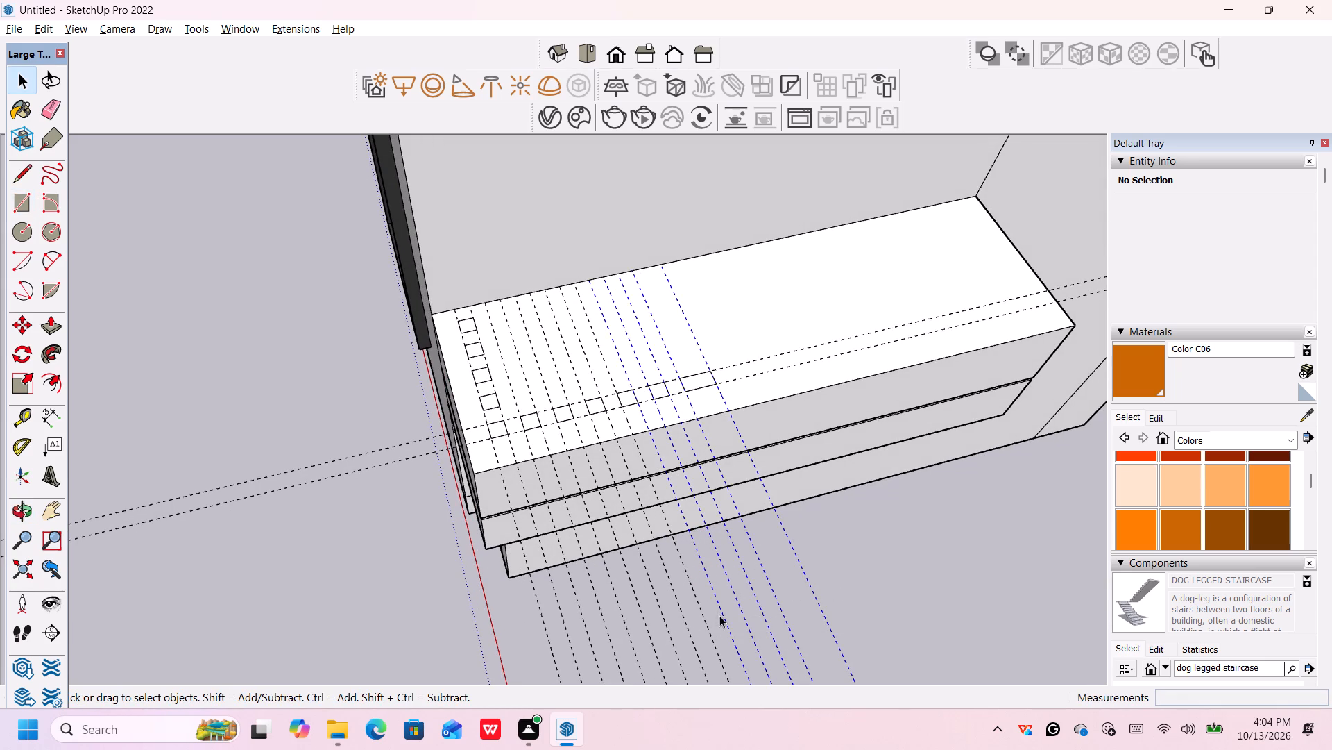
{"action": "scroll", "coordinate": [722, 603], "scroll_direction": "down", "scroll_amount": 8}
{"action": "middle_click_drag", "start_coordinate": [697, 629], "coordinate": [704, 598]}
{"action": "left_click_drag", "start_coordinate": [602, 623], "coordinate": [602, 624]}
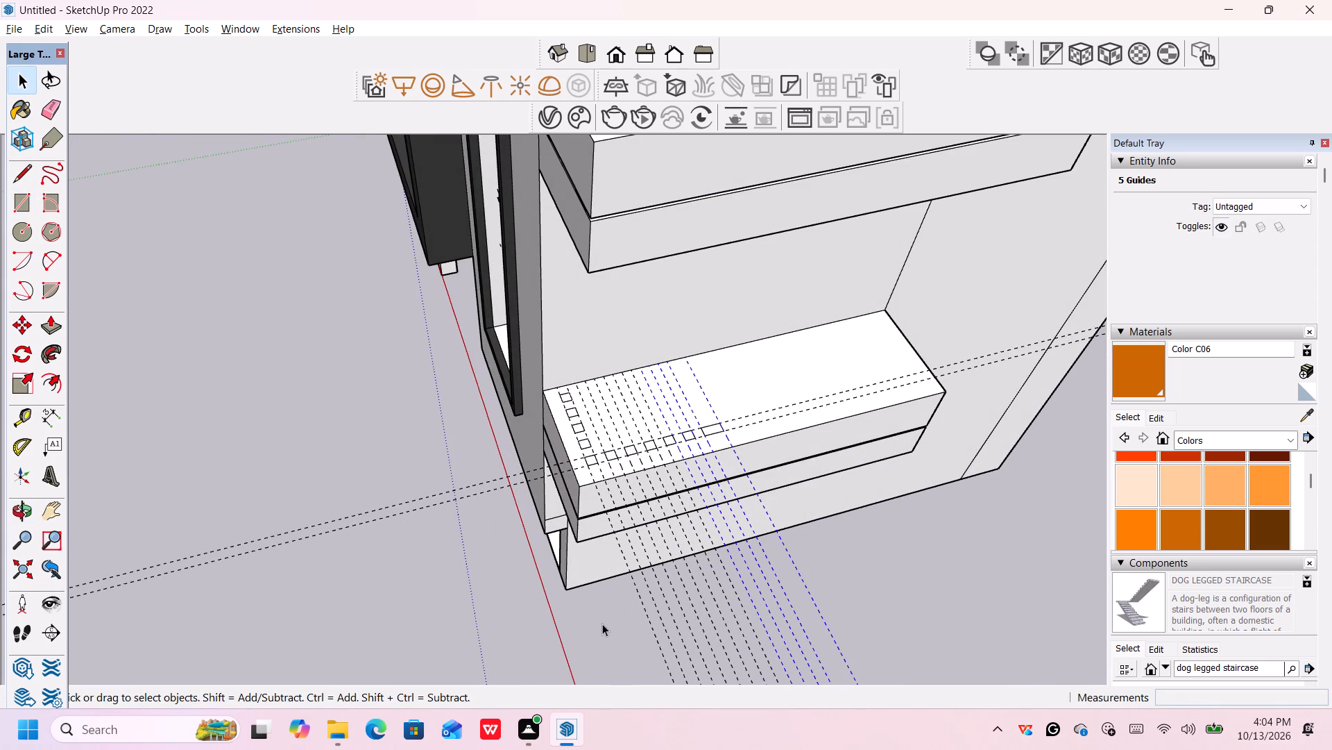
{"action": "left_click_drag", "start_coordinate": [602, 624], "coordinate": [849, 600]}
{"action": "middle_click_drag", "start_coordinate": [857, 597], "coordinate": [856, 600]}
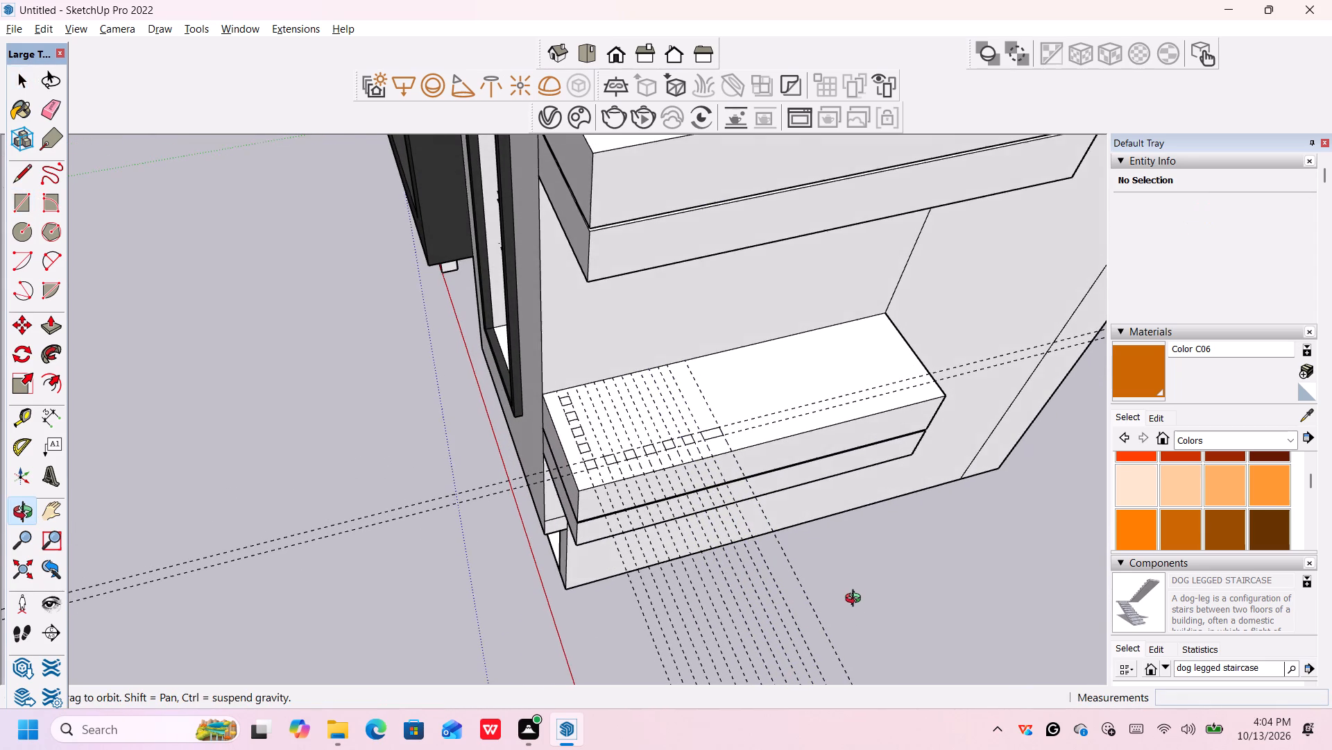
{"action": "middle_click_drag", "start_coordinate": [856, 600], "coordinate": [868, 621]}
{"action": "scroll", "coordinate": [856, 603], "scroll_direction": "up", "scroll_amount": 1}
{"action": "scroll", "coordinate": [868, 615], "scroll_direction": "down", "scroll_amount": 7}
{"action": "left_click_drag", "start_coordinate": [881, 606], "coordinate": [813, 632]}
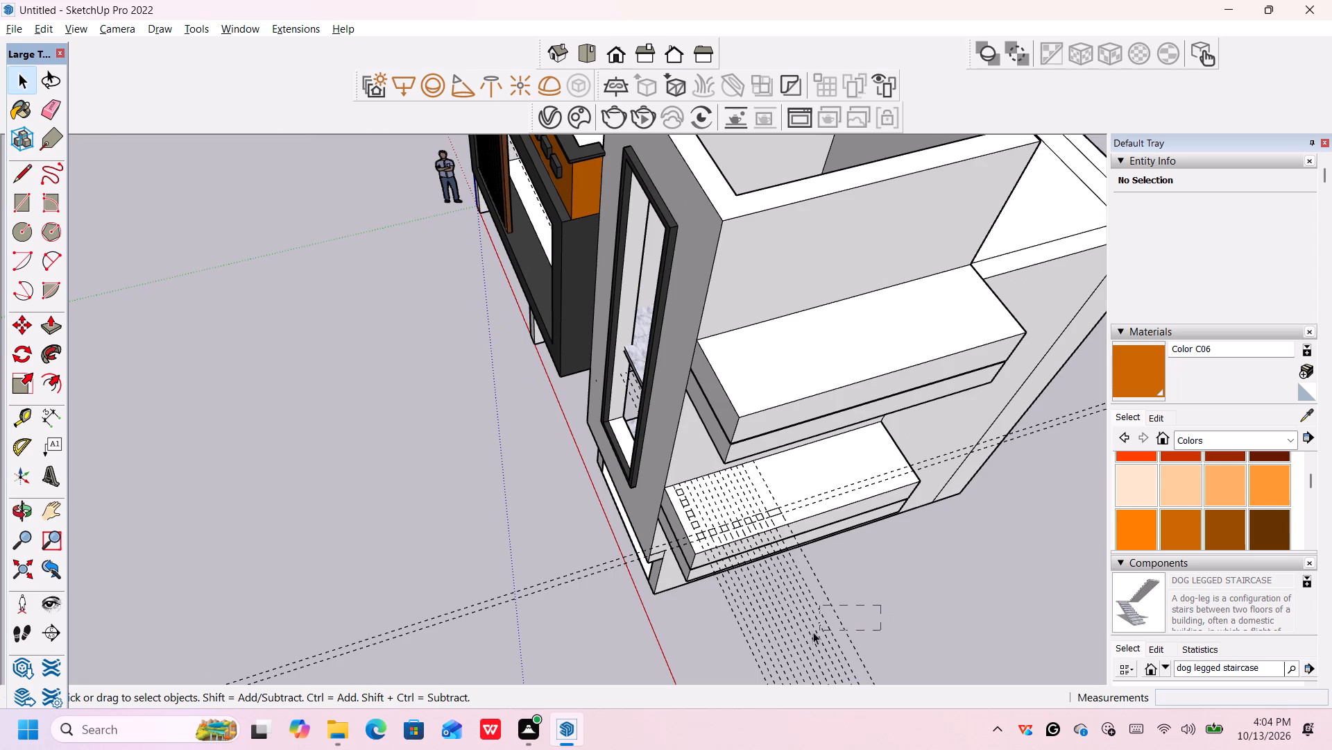
{"action": "left_click_drag", "start_coordinate": [813, 632], "coordinate": [724, 669]}
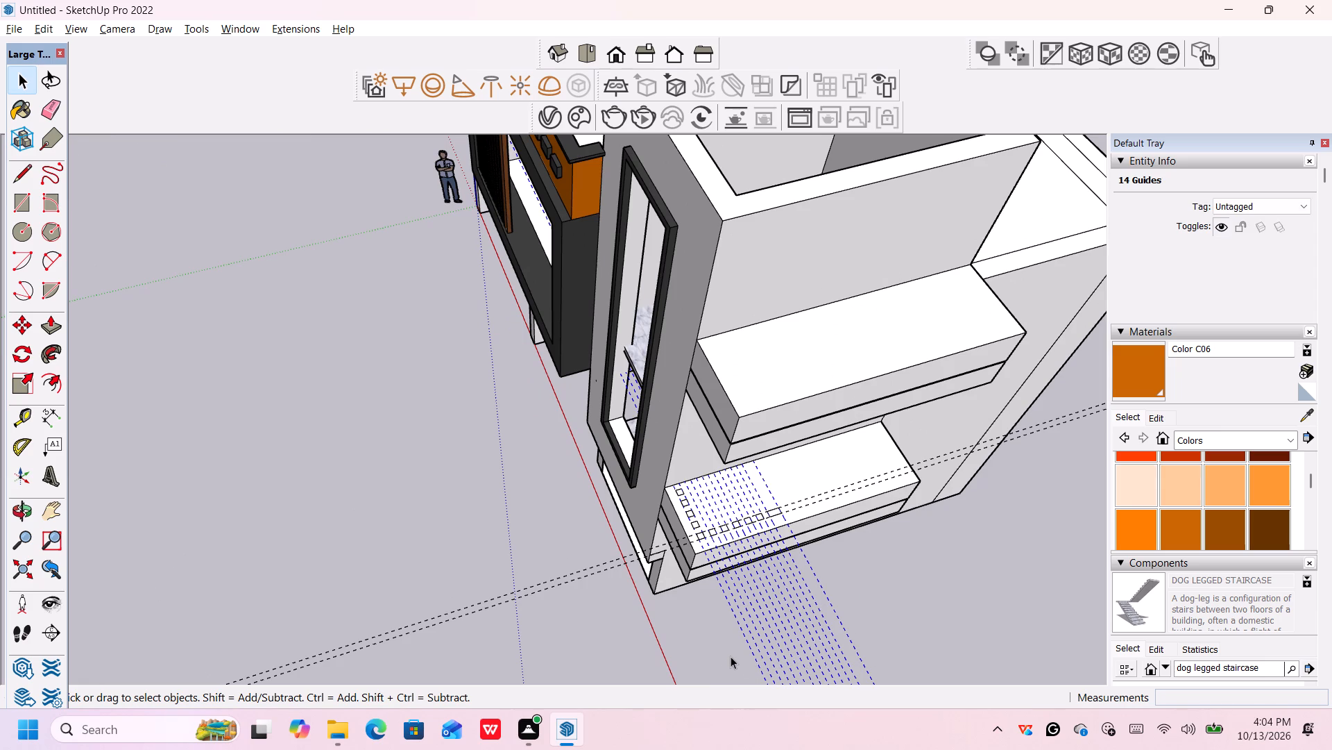
{"action": "key", "text": "Delete"}
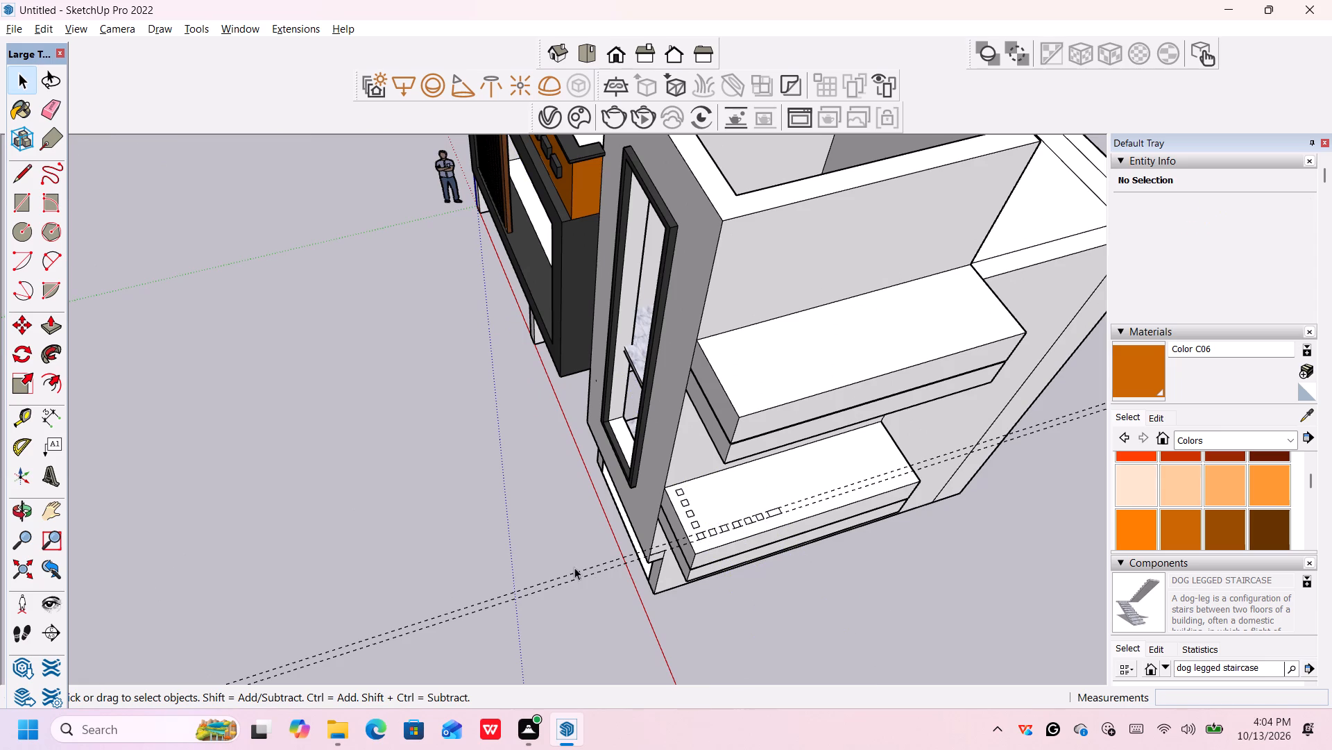
Delete the two lengthwise guides running along the lower panel's outer edge.
{"action": "left_click_drag", "start_coordinate": [572, 562], "coordinate": [549, 609]}
{"action": "key", "text": "Delete"}
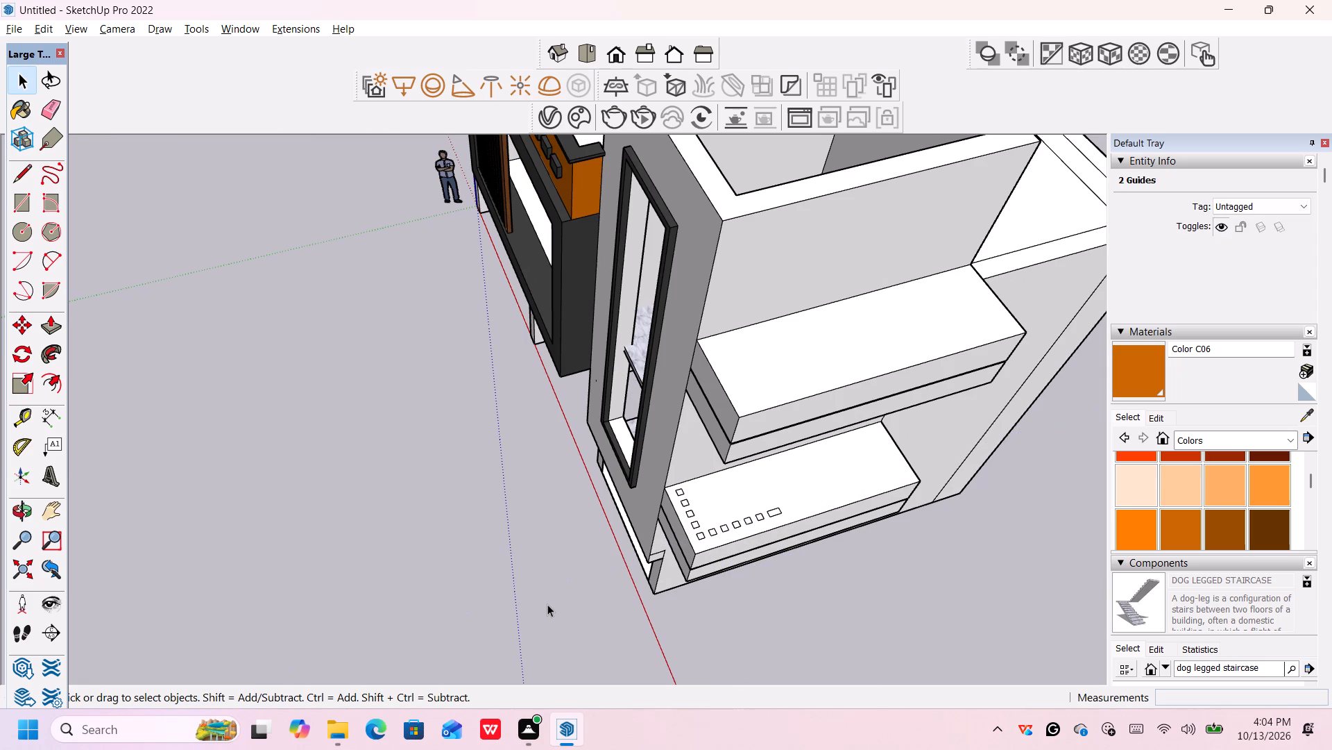
Examine the lower panel's squares and the tower wall between the two projecting panels from several angles.
{"action": "scroll", "coordinate": [776, 521], "scroll_direction": "up", "scroll_amount": 9}
{"action": "middle_click_drag", "start_coordinate": [792, 567], "coordinate": [789, 562]}
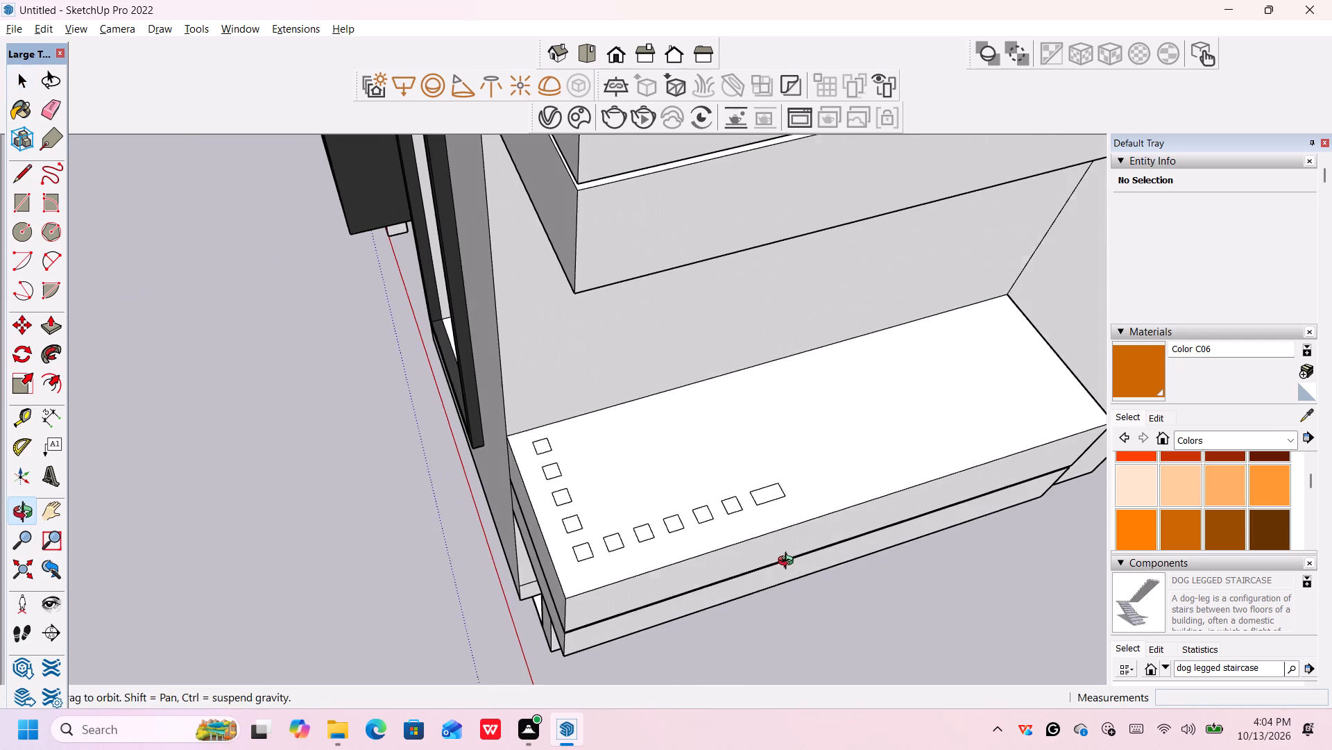
{"action": "middle_click_drag", "start_coordinate": [789, 562], "coordinate": [757, 547]}
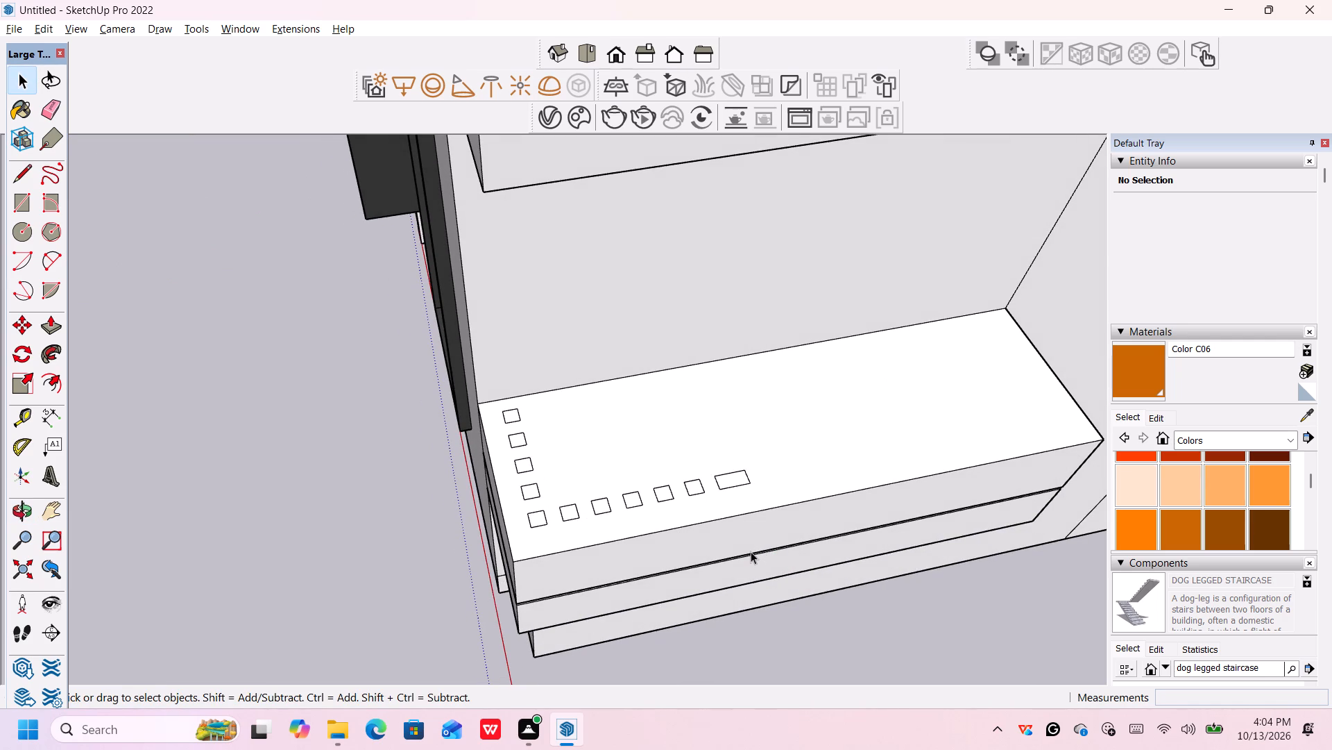
{"action": "middle_click_drag", "start_coordinate": [792, 481], "coordinate": [789, 480]}
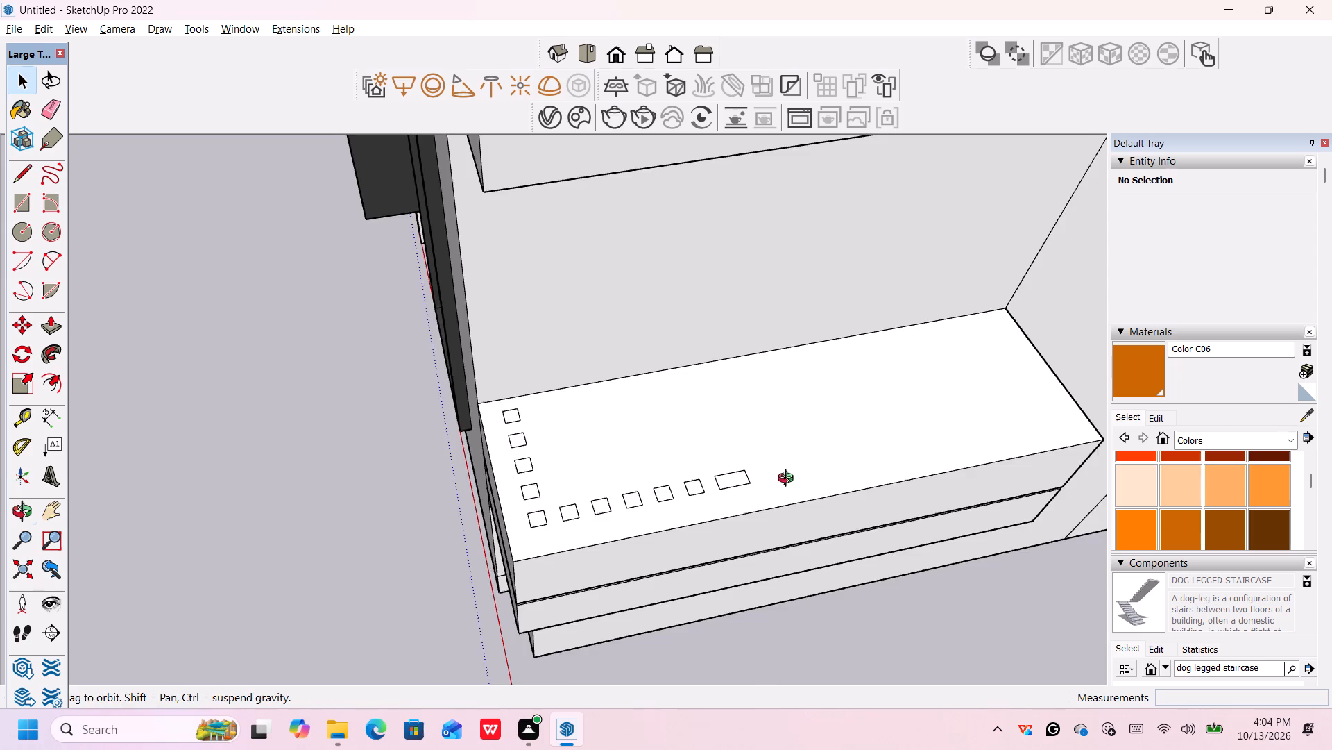
{"action": "middle_click_drag", "start_coordinate": [789, 480], "coordinate": [735, 381]}
{"action": "scroll", "coordinate": [737, 390], "scroll_direction": "down", "scroll_amount": 8}
{"action": "middle_click_drag", "start_coordinate": [769, 341], "coordinate": [765, 345]}
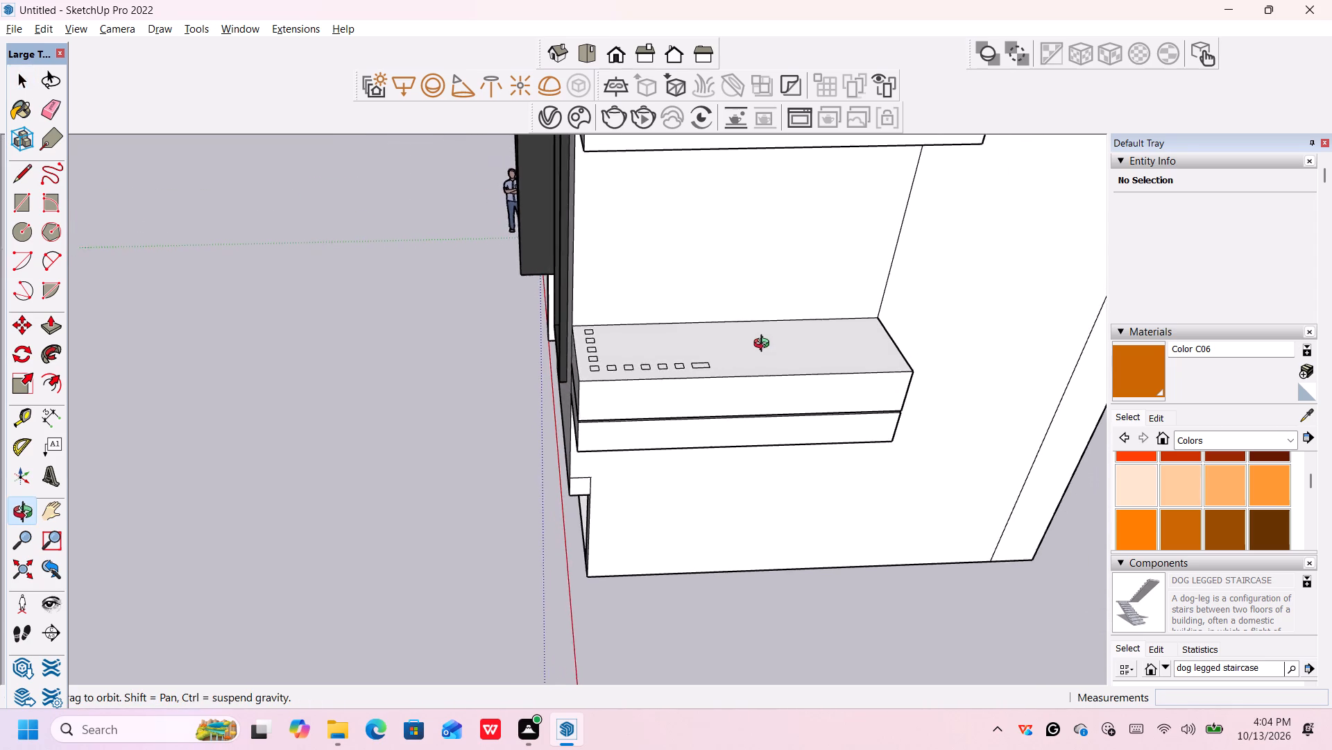
{"action": "middle_click_drag", "start_coordinate": [765, 345], "coordinate": [761, 549]}
{"action": "scroll", "coordinate": [761, 549], "scroll_direction": "up", "scroll_amount": 1, "text": "shift"}
{"action": "middle_click_drag", "start_coordinate": [765, 575], "coordinate": [739, 432]}
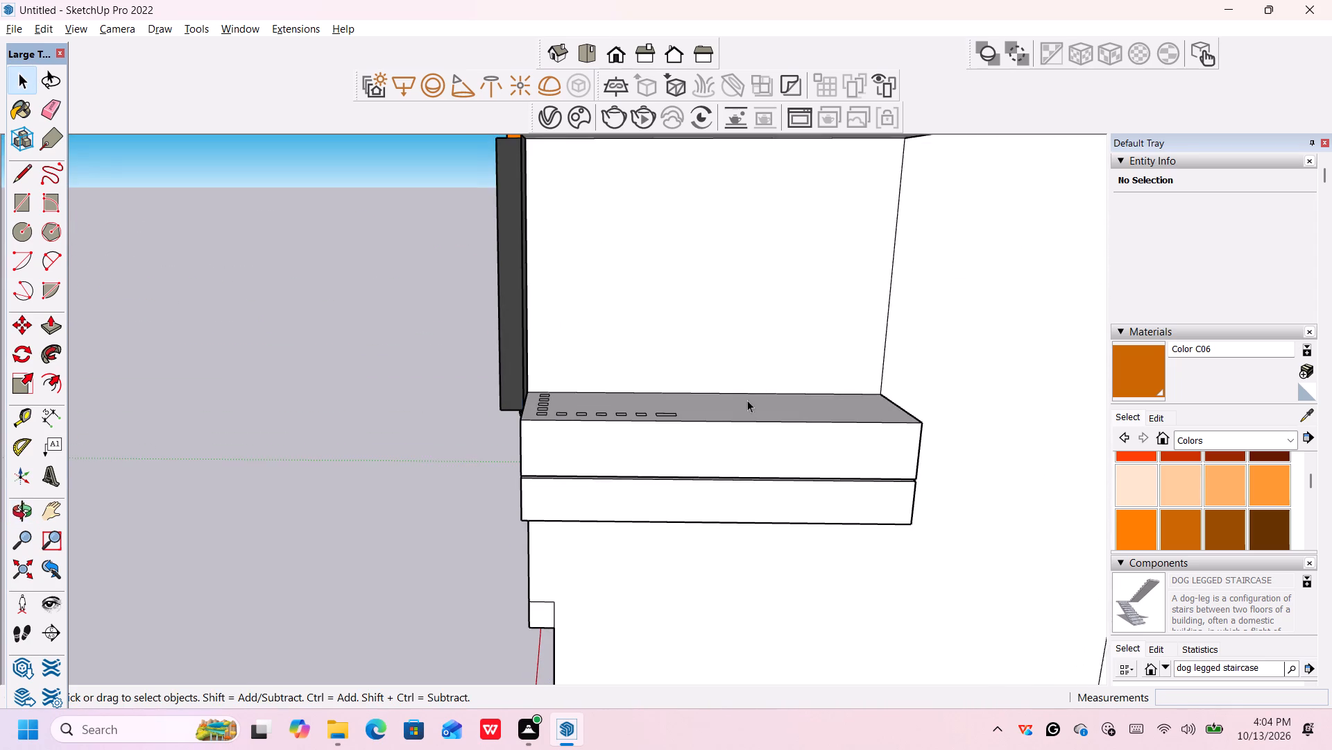
{"action": "scroll", "coordinate": [758, 383], "scroll_direction": "down", "scroll_amount": 3}
{"action": "middle_click_drag", "start_coordinate": [757, 387], "coordinate": [725, 508]}
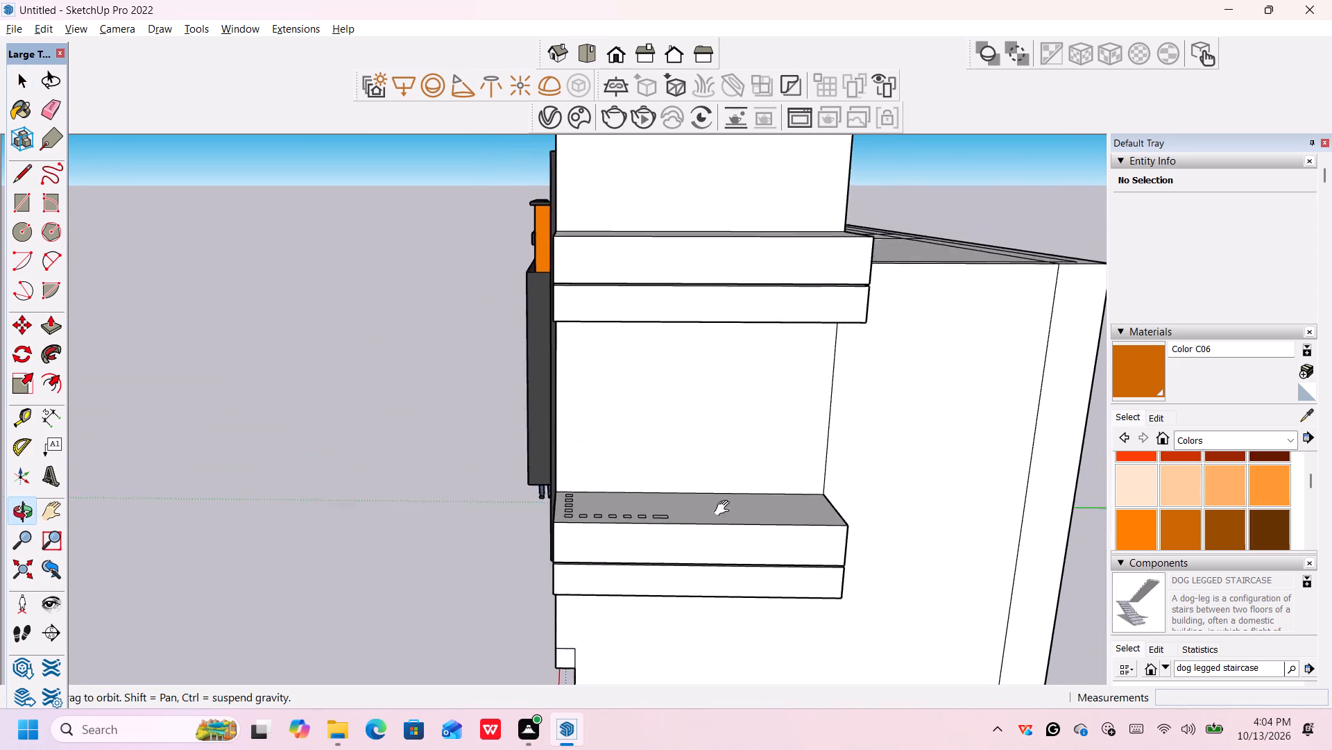
{"action": "middle_click_drag", "start_coordinate": [725, 508], "coordinate": [724, 526]}
{"action": "scroll", "coordinate": [744, 498], "scroll_direction": "up", "scroll_amount": 4}
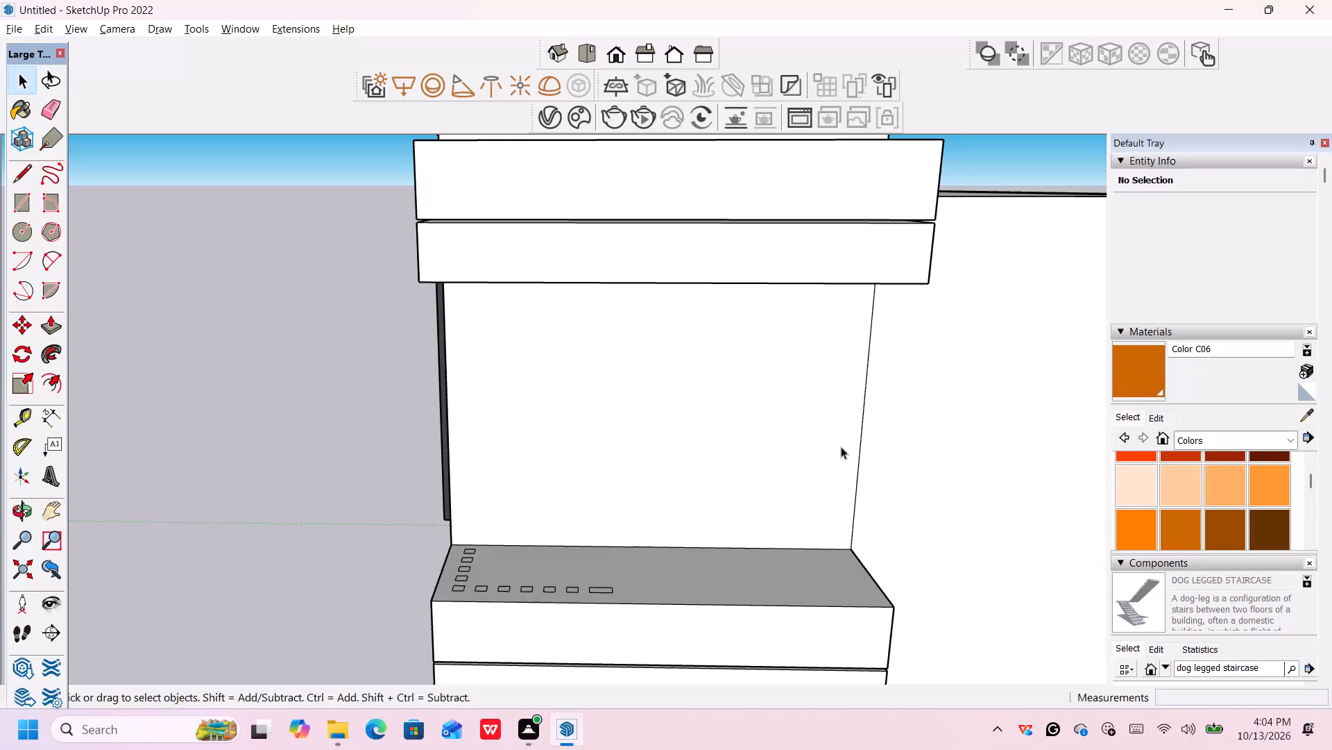
Place a vertical guide on the stair tower's side wall, 7' from the wall's rear vertical edge.
{"action": "key", "text": "l"}
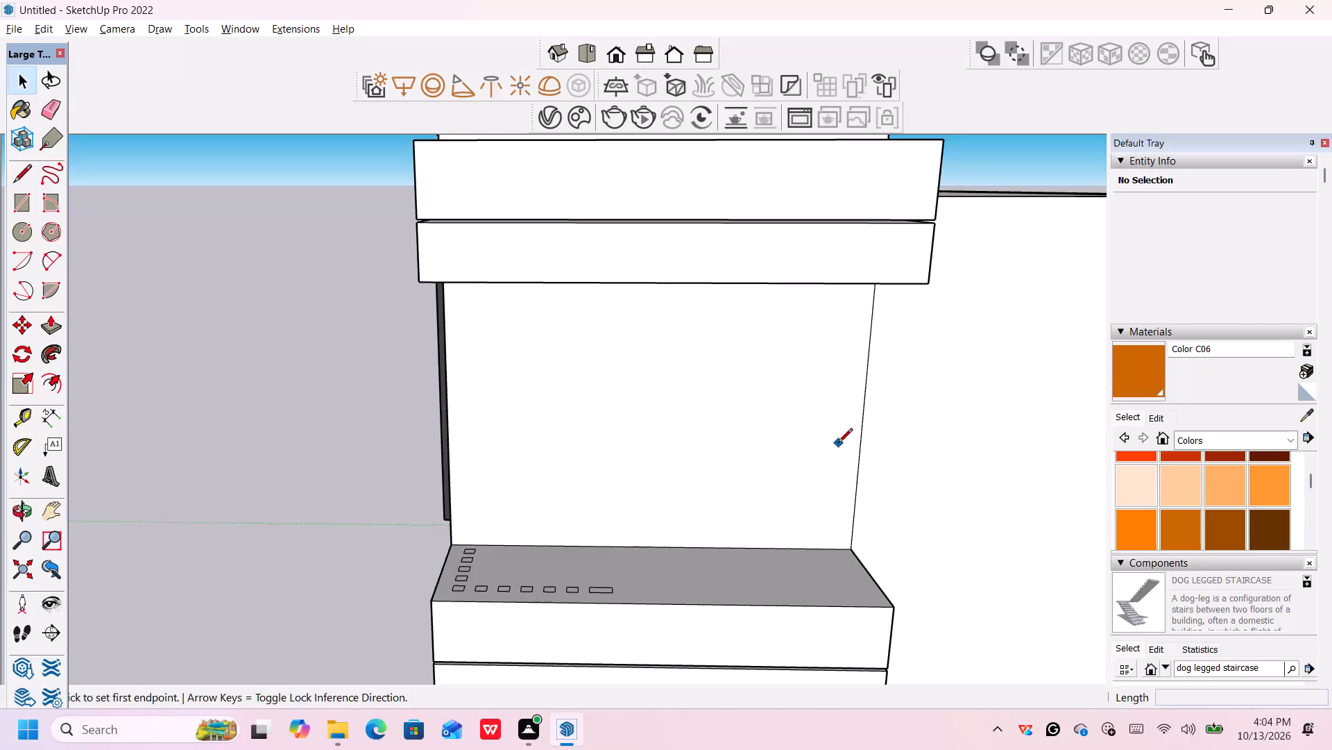
{"action": "key", "text": "Escape"}
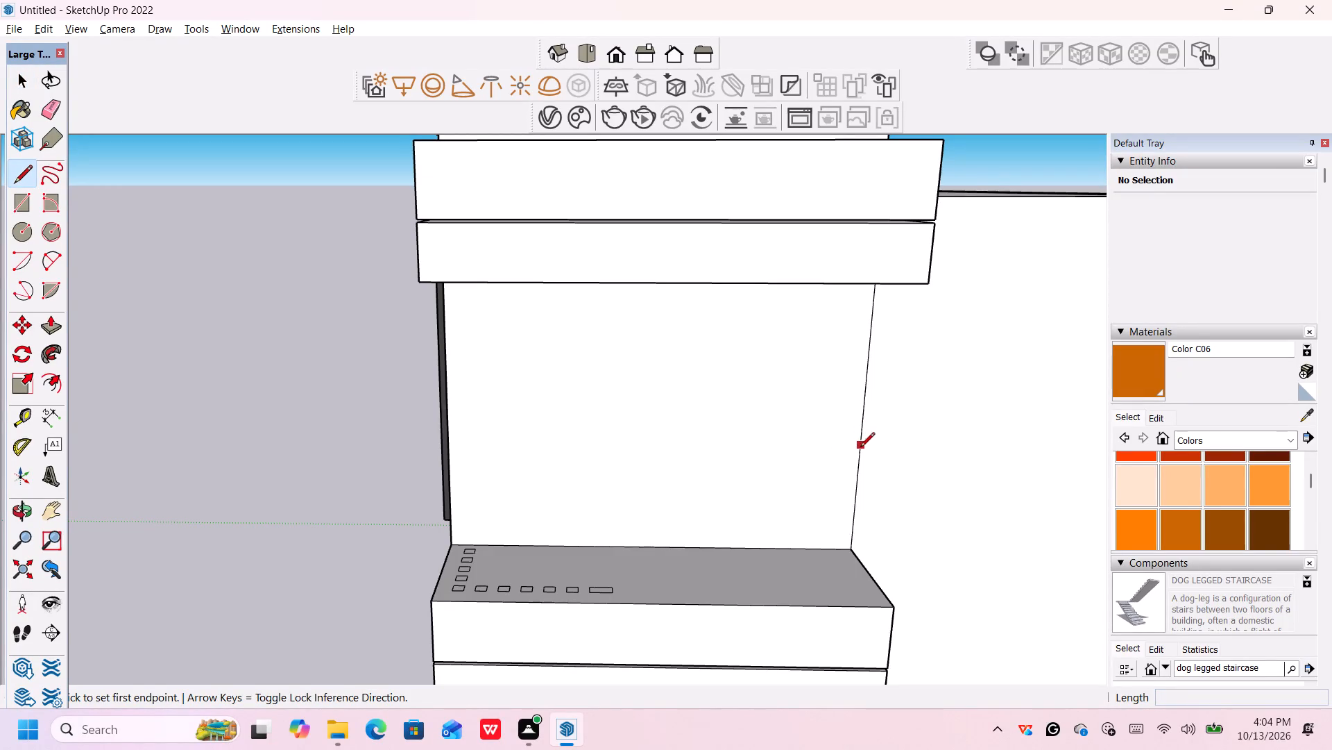
{"action": "key", "text": "t"}
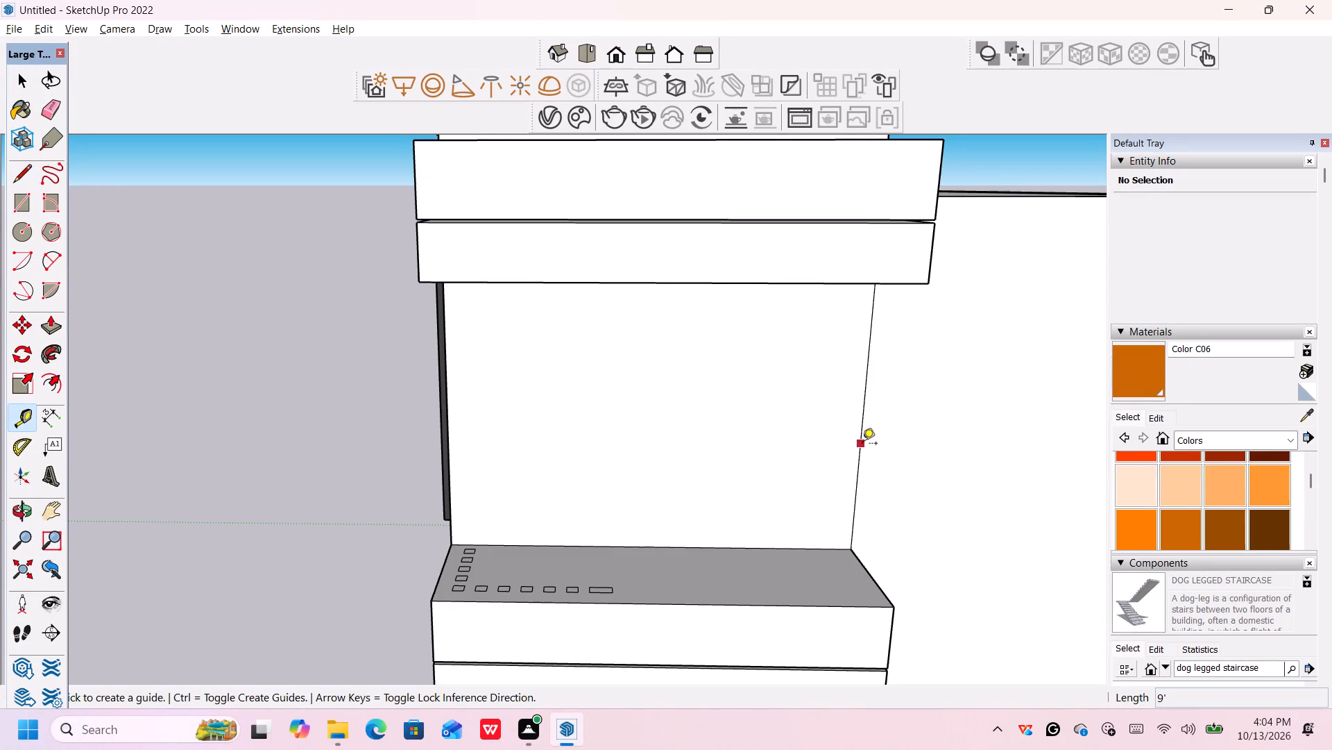
{"action": "left_click", "coordinate": [861, 446]}
{"action": "scroll", "coordinate": [737, 447], "scroll_direction": "down", "scroll_amount": 1}
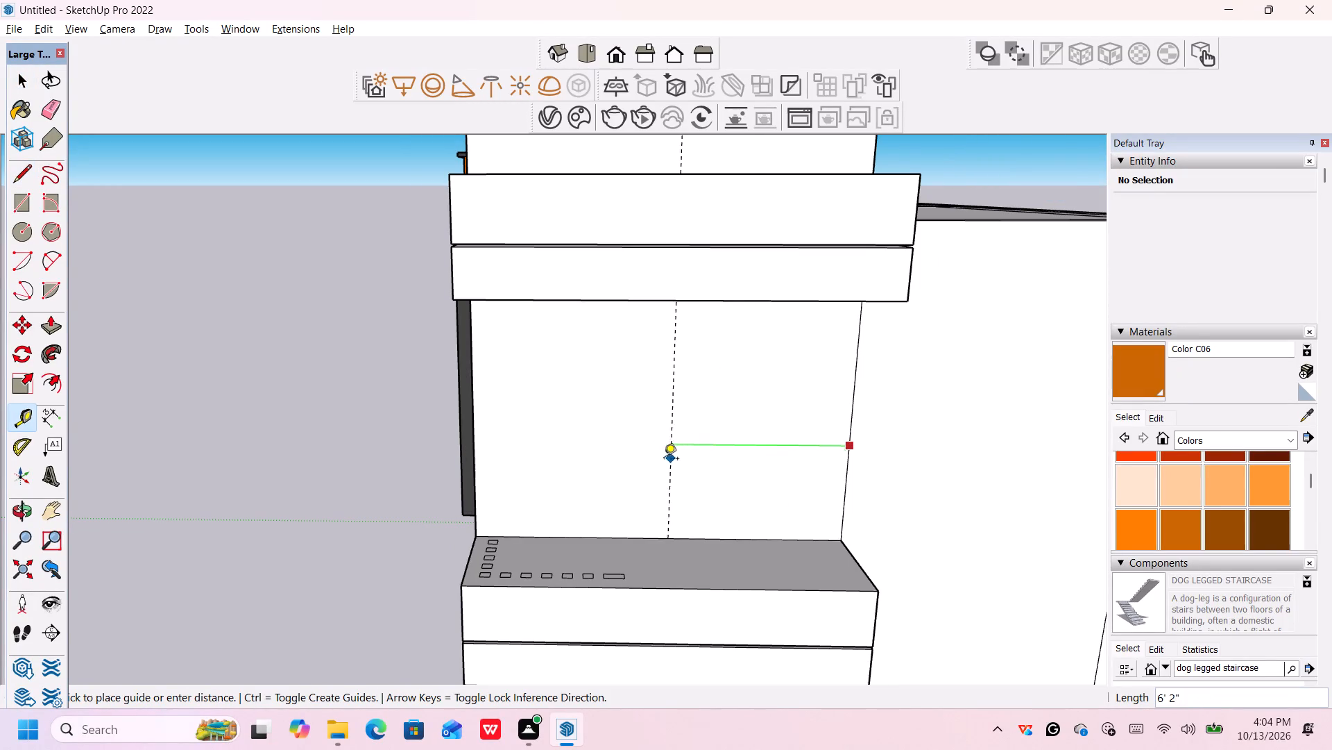
{"action": "middle_click_drag", "start_coordinate": [644, 464], "coordinate": [655, 472]}
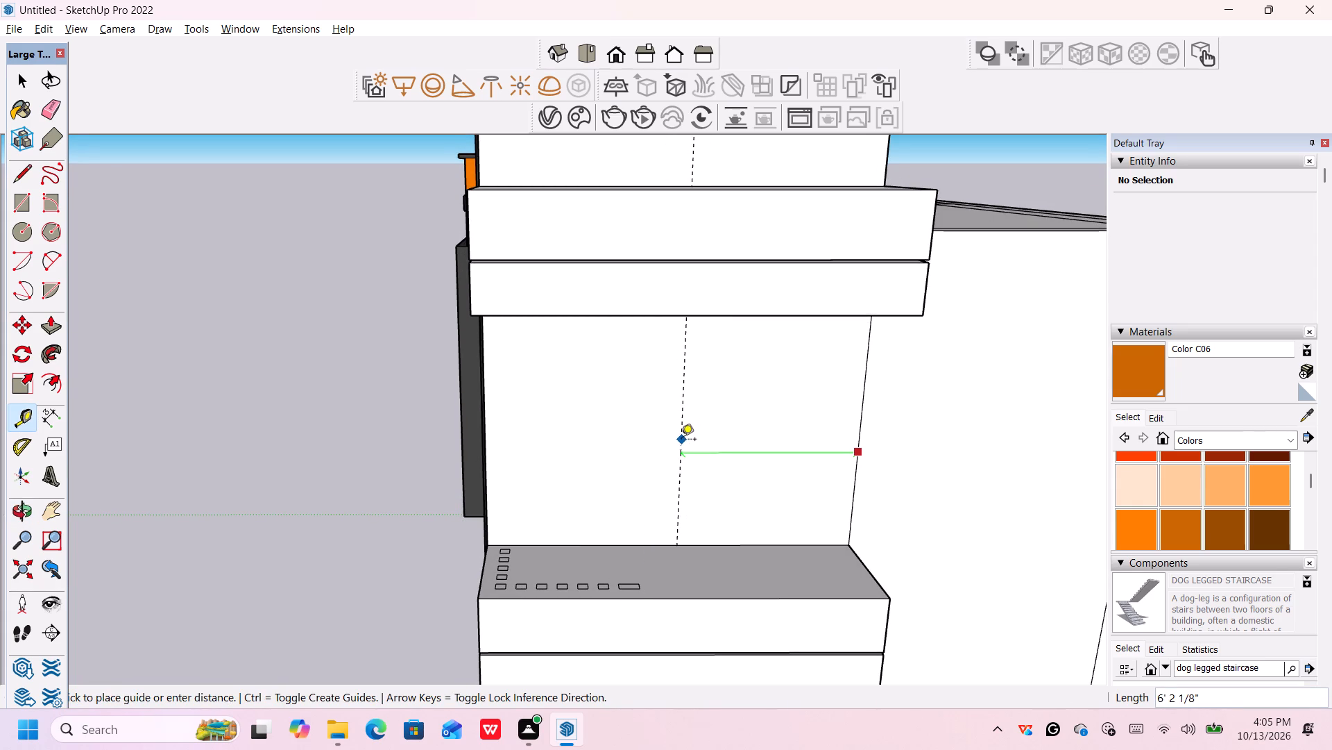
{"action": "key", "text": "7"}
{"action": "key", "text": "apostrophe"}
{"action": "key", "text": "Return"}
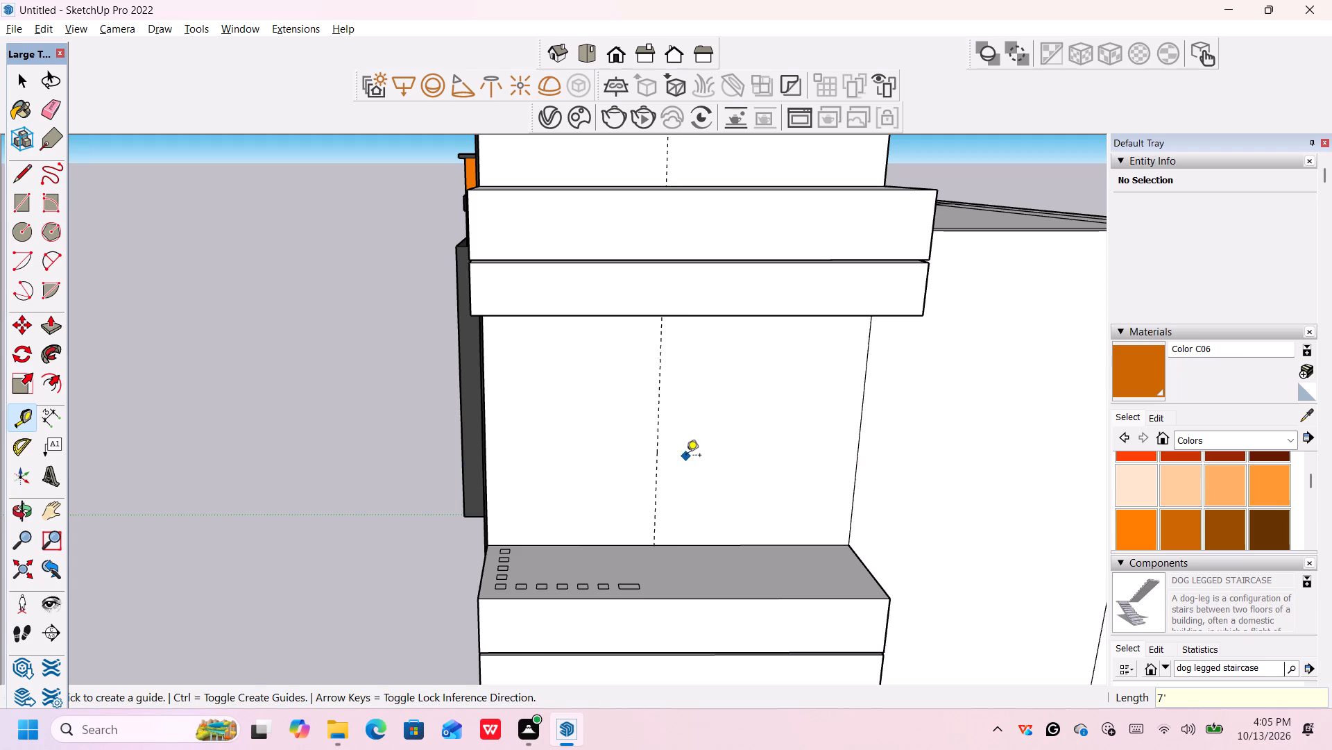
{"action": "key", "text": "space"}
Draw a vertical line along the guide, from the upper projecting panel's underside down to the lower panel's top.
{"action": "middle_click_drag", "start_coordinate": [690, 470], "coordinate": [674, 415]}
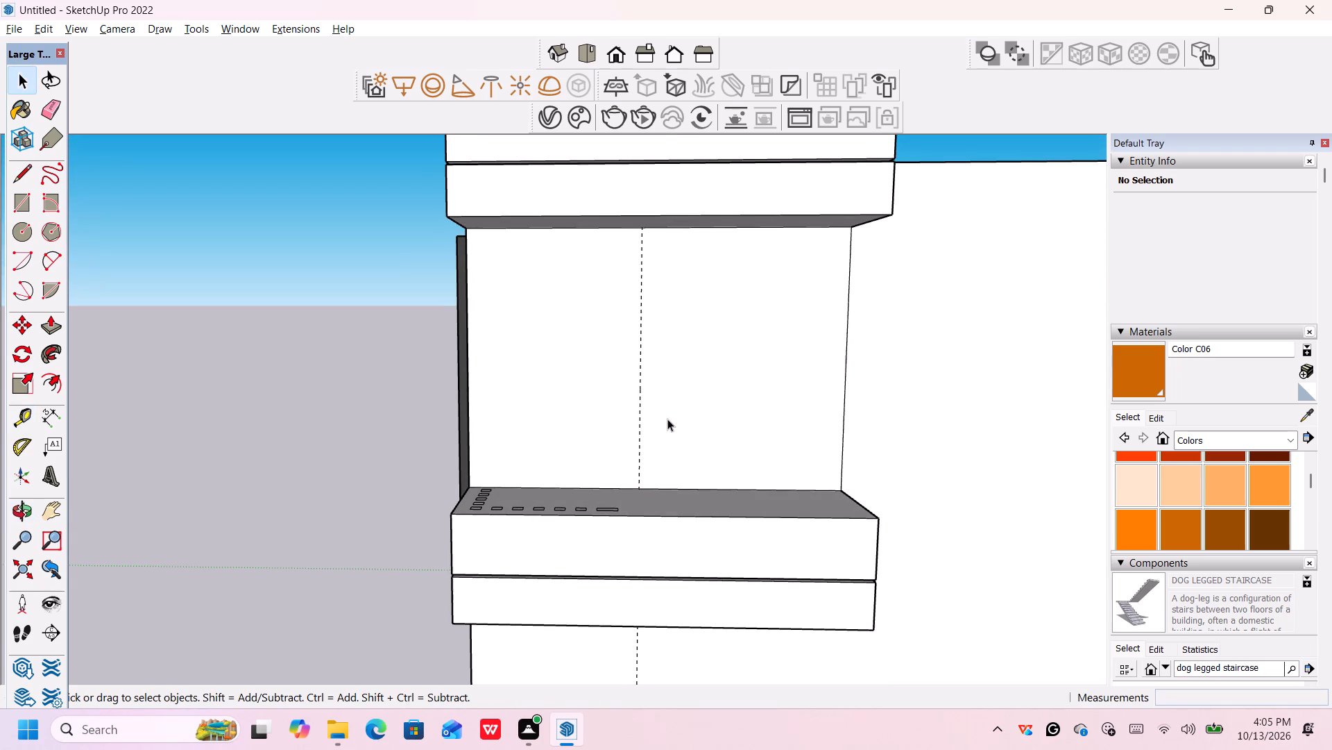
{"action": "key", "text": "l"}
{"action": "scroll", "coordinate": [642, 284], "scroll_direction": "down", "scroll_amount": 1}
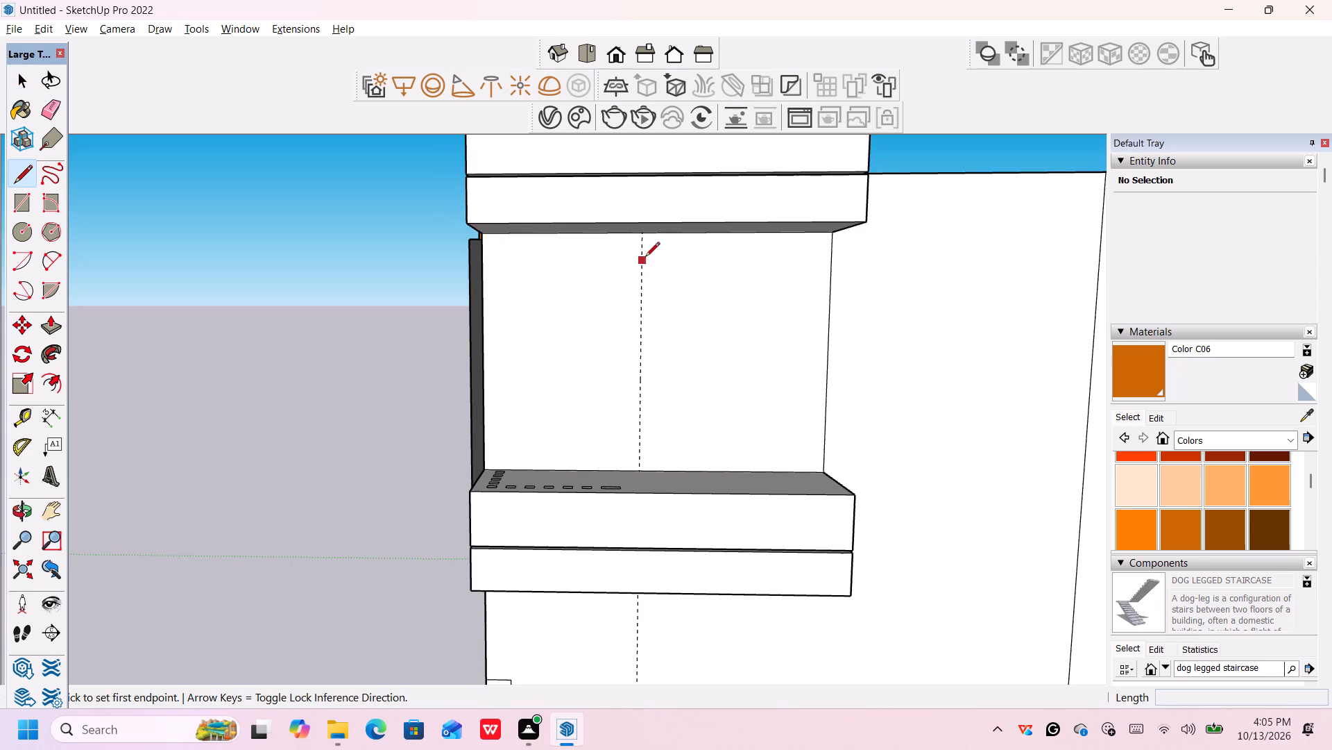
{"action": "scroll", "coordinate": [640, 244], "scroll_direction": "up", "scroll_amount": 4}
{"action": "left_click", "coordinate": [643, 230]}
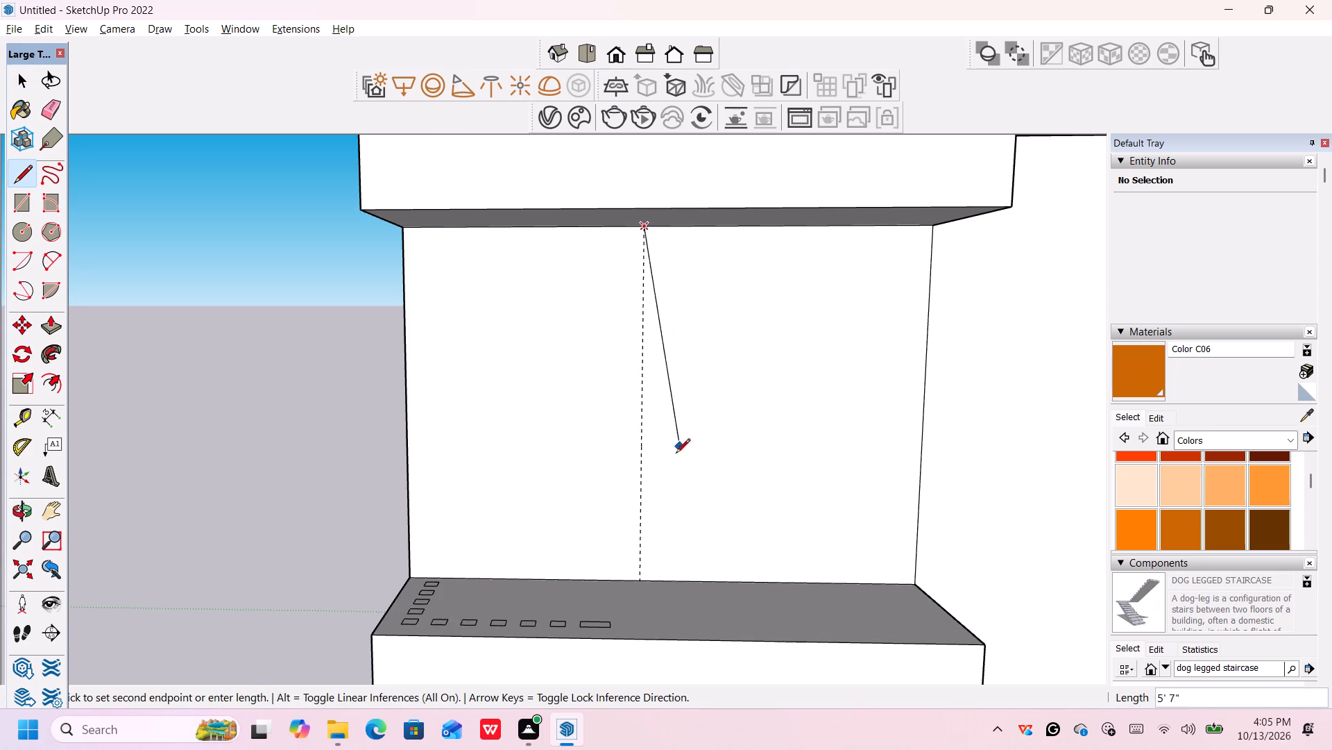
{"action": "left_click", "coordinate": [644, 583]}
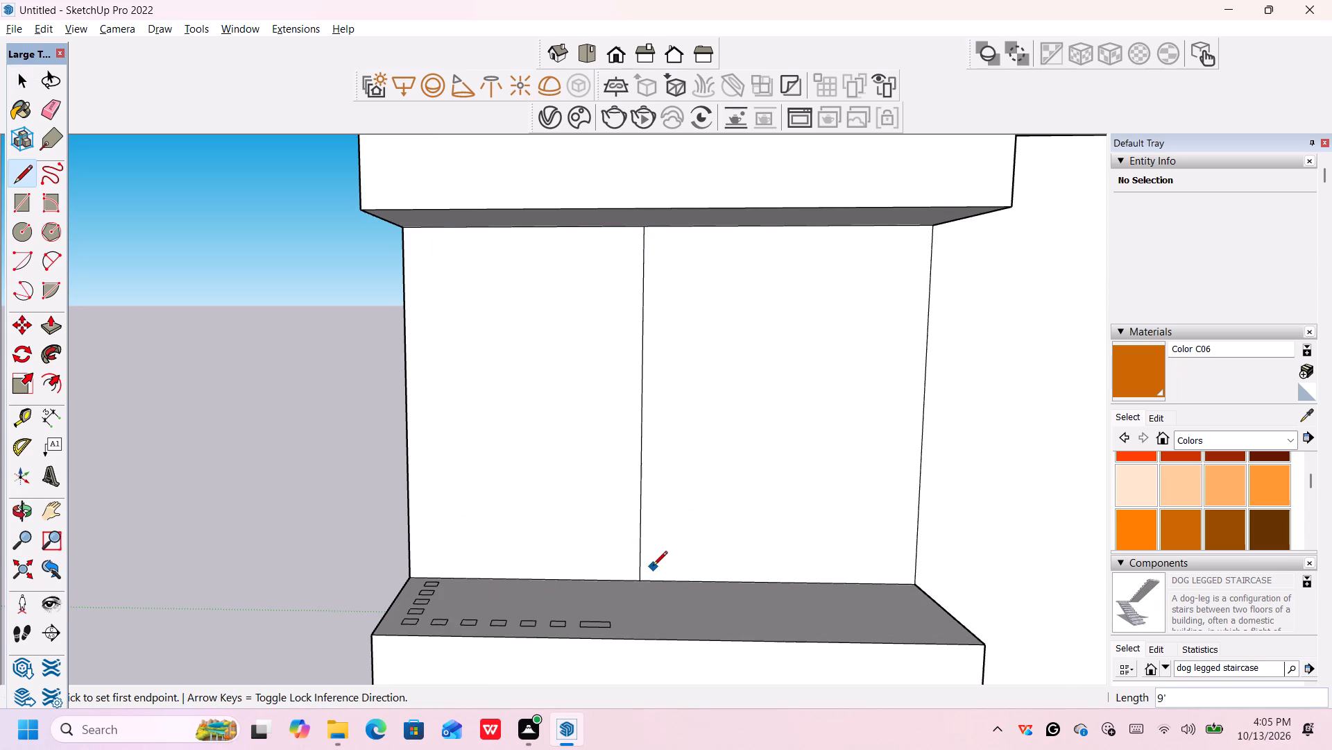
{"action": "key", "text": "space"}
Push the 7' wide wall face between the new line and the rear edge inward by 1'.
{"action": "scroll", "coordinate": [724, 426], "scroll_direction": "down", "scroll_amount": 7}
{"action": "middle_click_drag", "start_coordinate": [742, 436], "coordinate": [742, 442]}
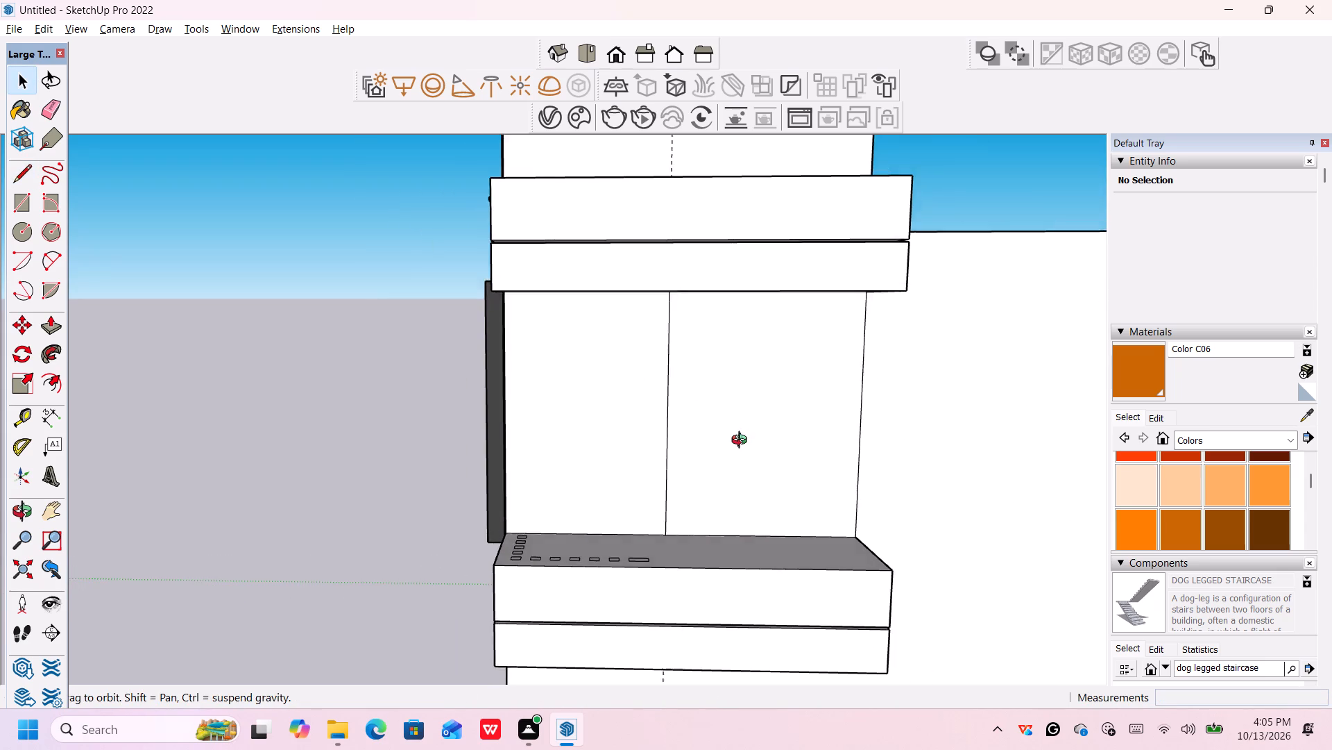
{"action": "middle_click_drag", "start_coordinate": [742, 442], "coordinate": [748, 456]}
{"action": "scroll", "coordinate": [748, 456], "scroll_direction": "up", "scroll_amount": 1}
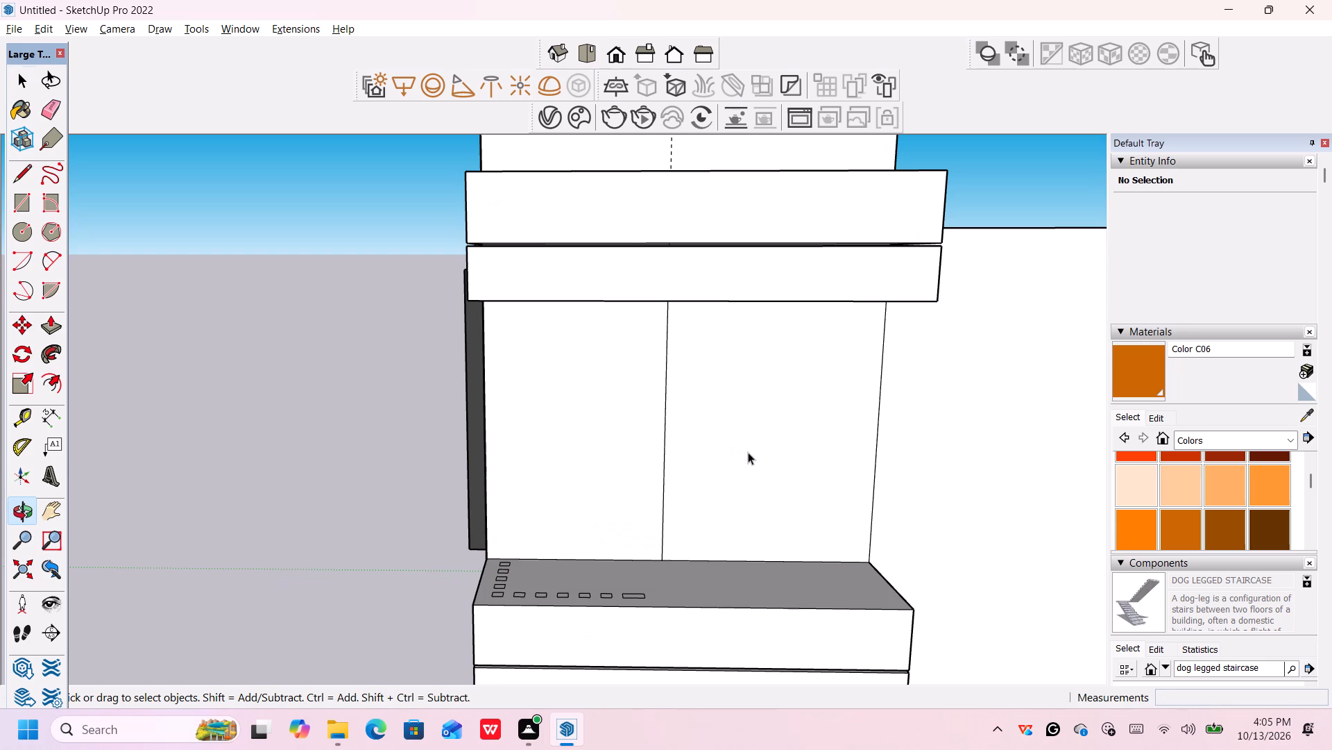
{"action": "key", "text": "p"}
{"action": "left_click", "coordinate": [744, 442]}
{"action": "middle_click_drag", "start_coordinate": [747, 401], "coordinate": [753, 416]}
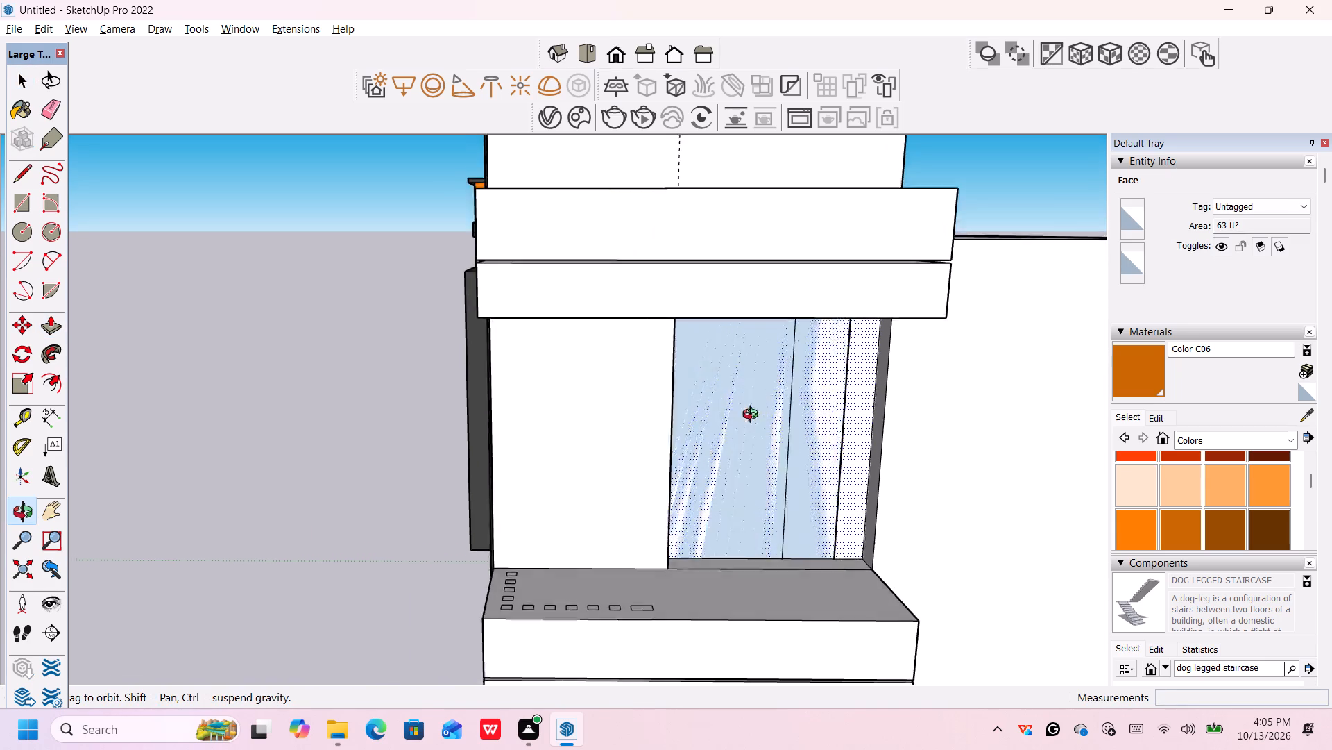
{"action": "middle_click_drag", "start_coordinate": [753, 416], "coordinate": [771, 447]}
{"action": "scroll", "coordinate": [771, 429], "scroll_direction": "down", "scroll_amount": 1}
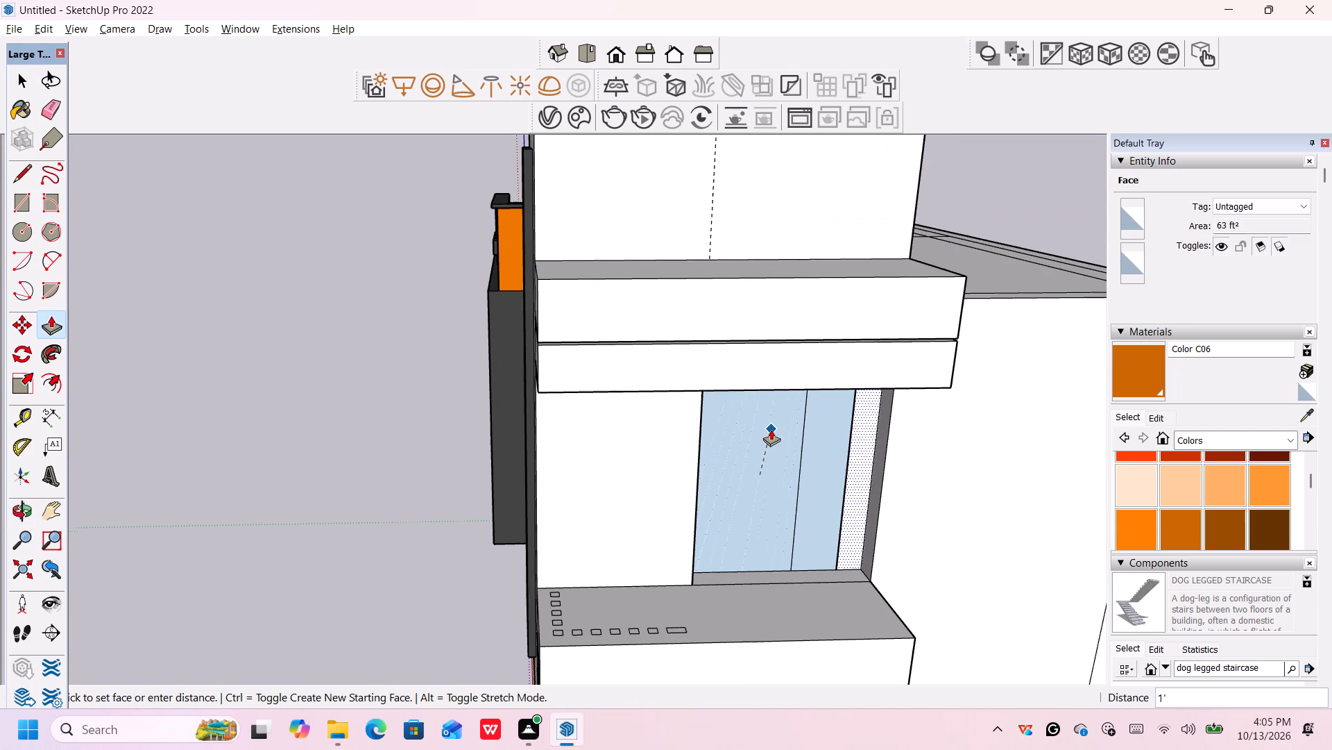
{"action": "left_click", "coordinate": [771, 429]}
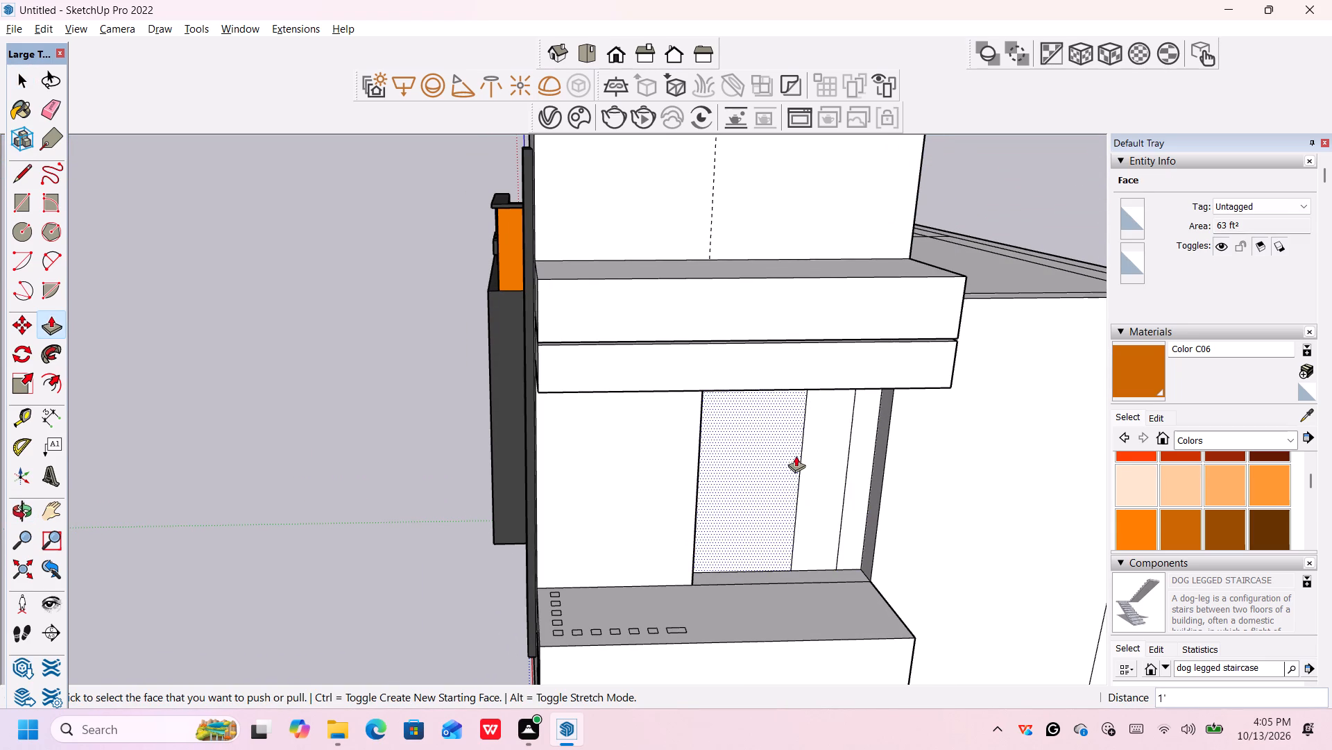
Erase the two leftover vertical lines on the recessed wall face between the projecting panels.
{"action": "scroll", "coordinate": [815, 453], "scroll_direction": "down", "scroll_amount": 3}
{"action": "middle_click_drag", "start_coordinate": [810, 492], "coordinate": [791, 466]}
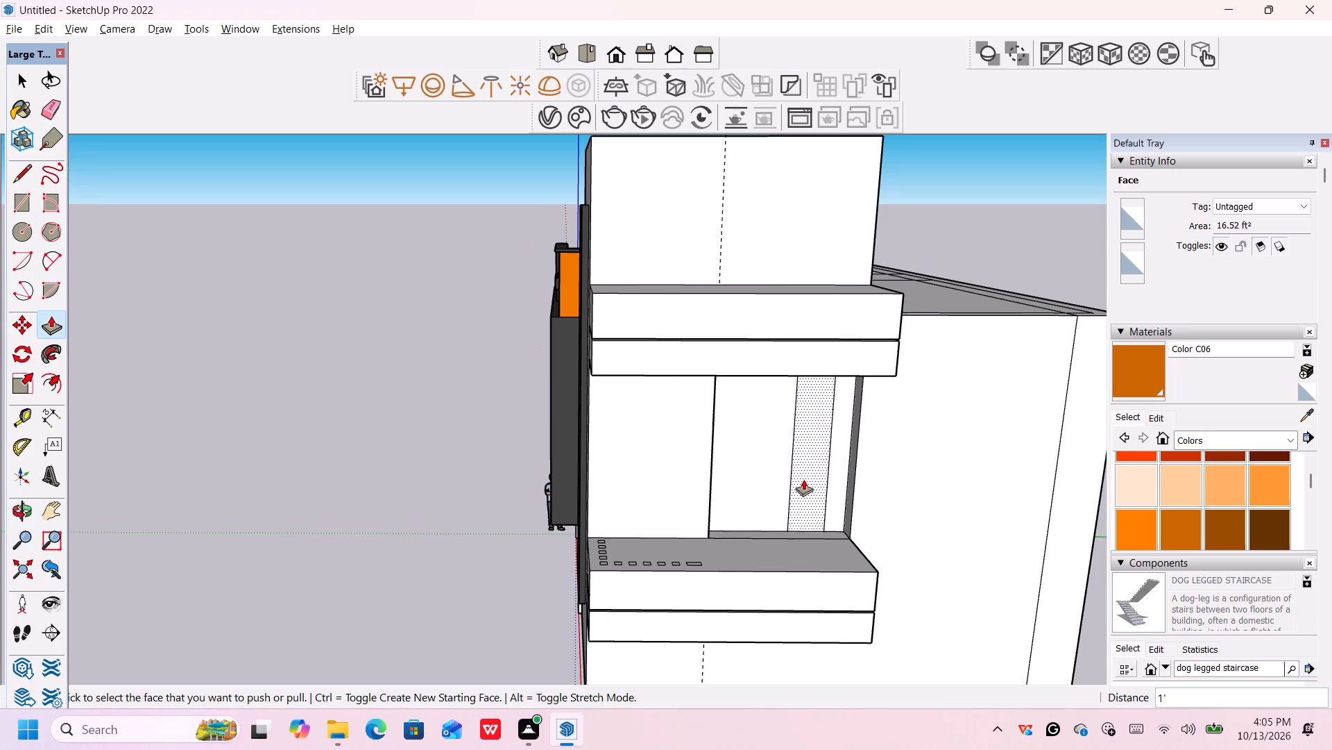
{"action": "scroll", "coordinate": [803, 479], "scroll_direction": "up", "scroll_amount": 6}
{"action": "key", "text": "space"}
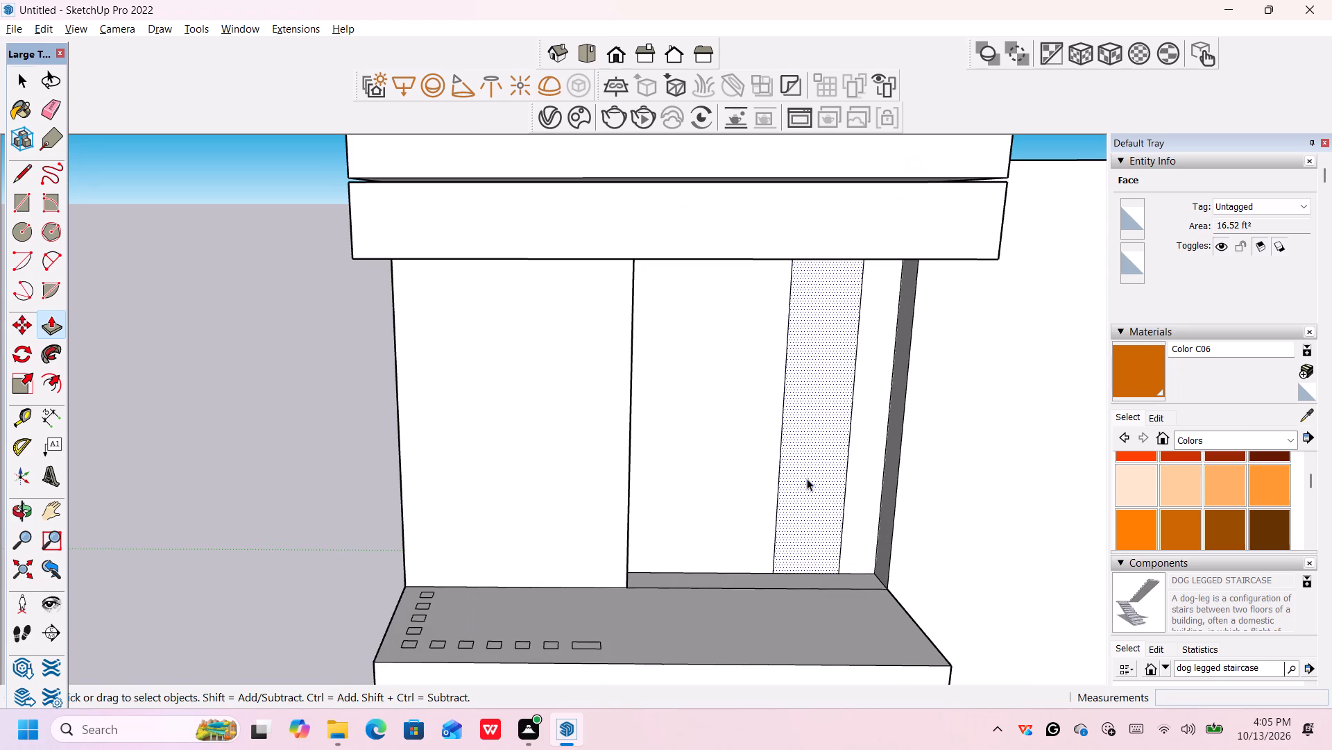
{"action": "key", "text": "e"}
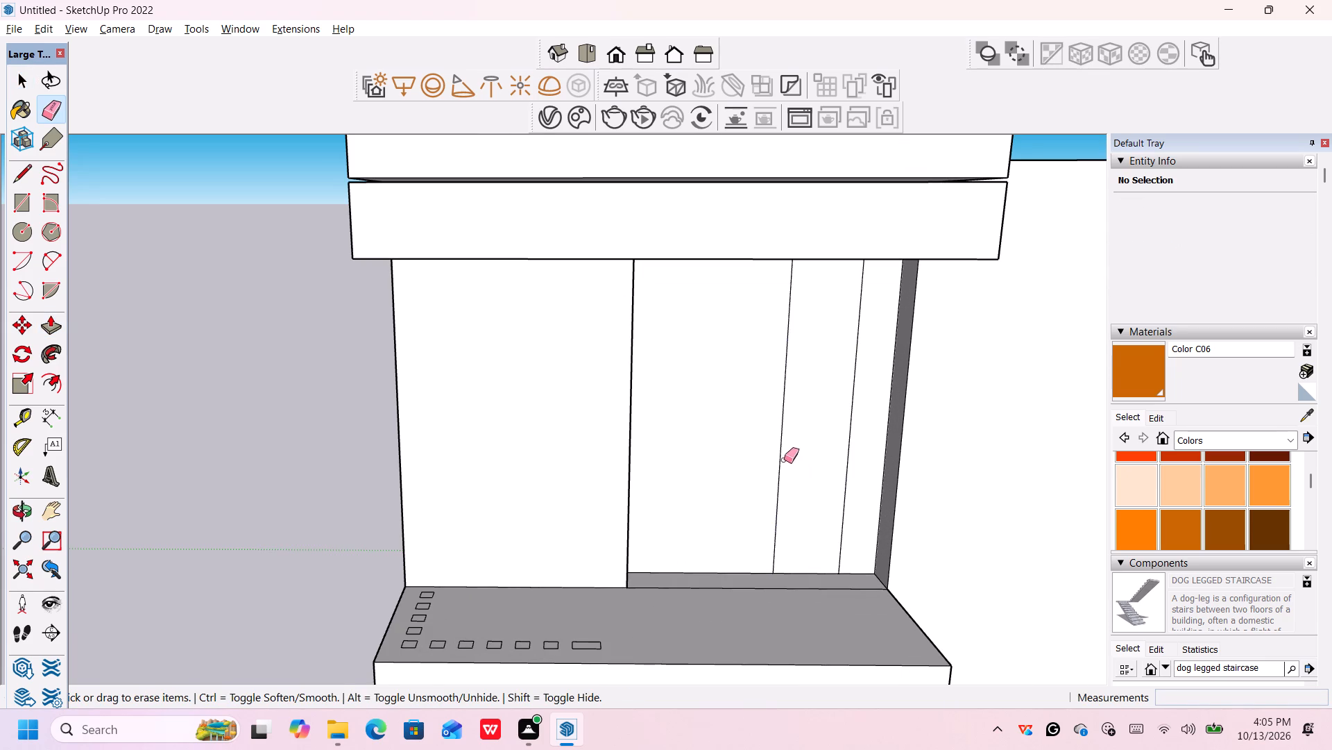
{"action": "left_click", "coordinate": [780, 457]}
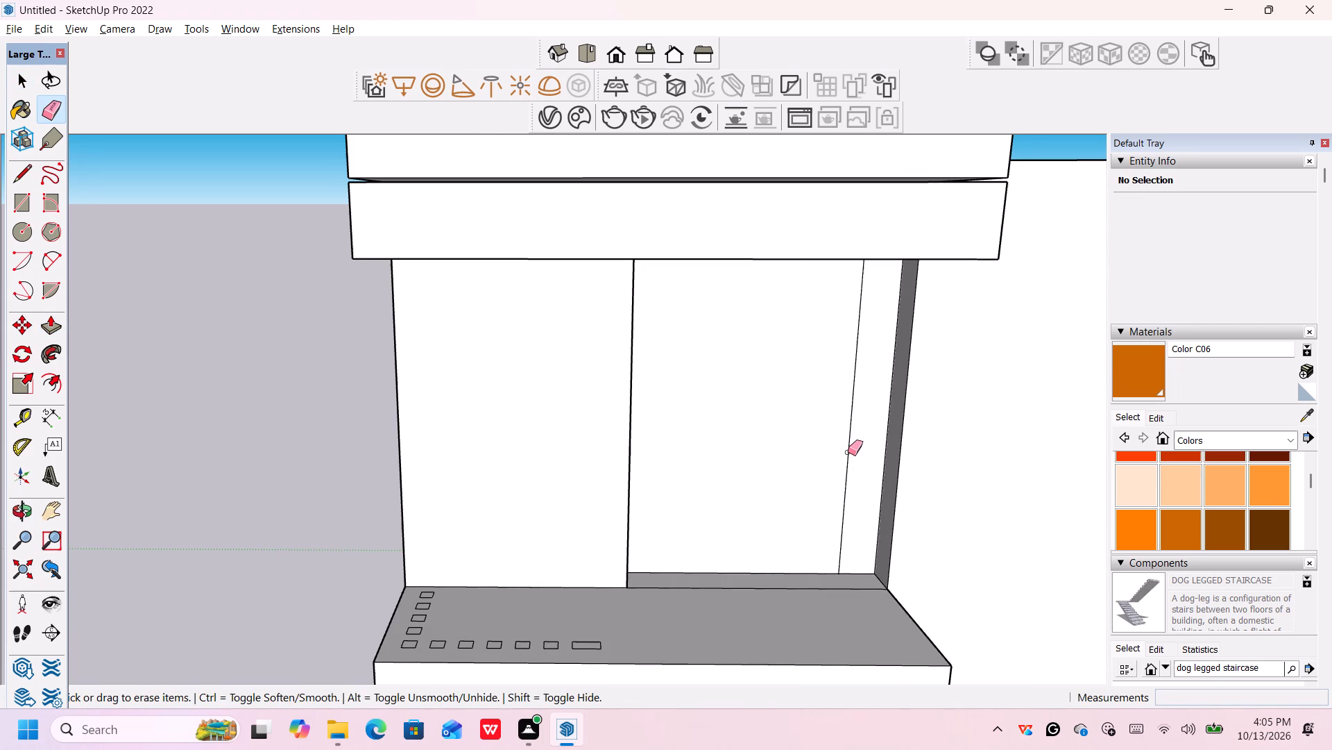
{"action": "left_click", "coordinate": [848, 458]}
{"action": "scroll", "coordinate": [852, 472], "scroll_direction": "down", "scroll_amount": 6}
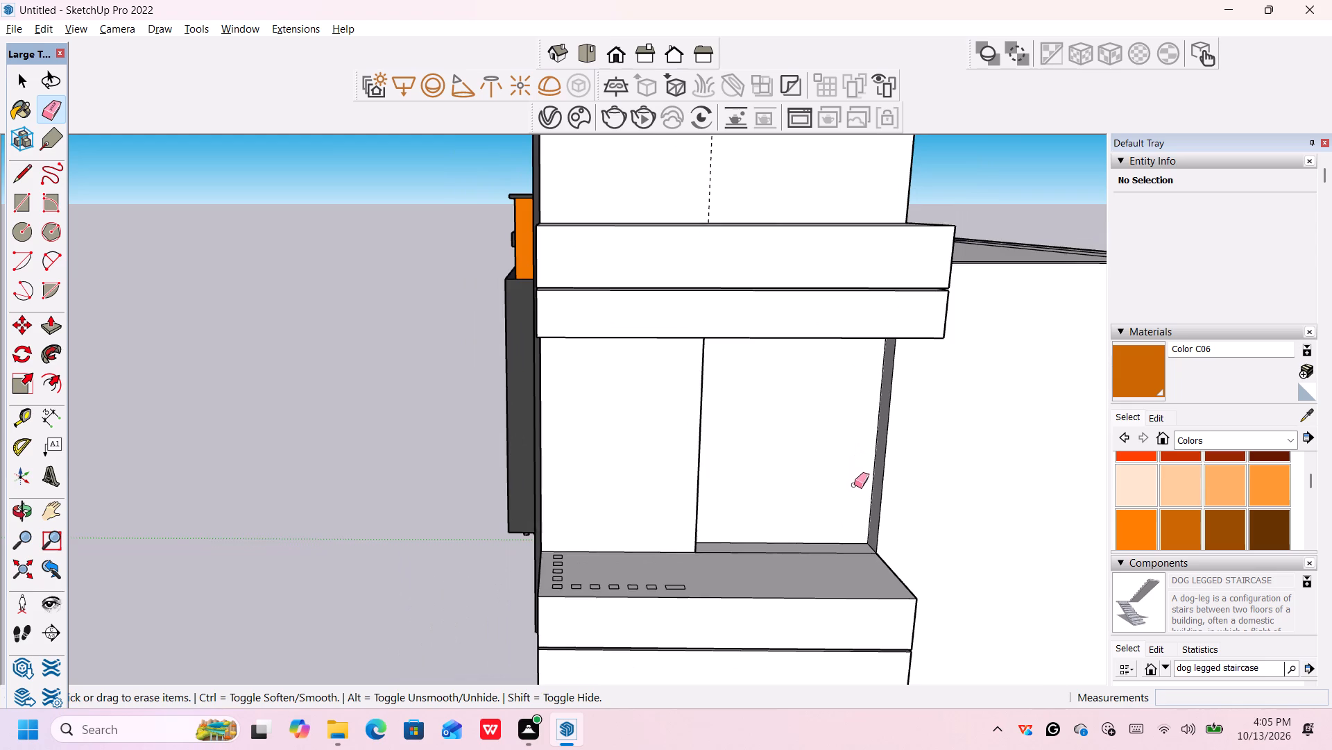
{"action": "scroll", "coordinate": [856, 494], "scroll_direction": "down", "scroll_amount": 2}
{"action": "key", "text": "space"}
Examine the recessed tower wall and the whole house's front and side from several angles.
{"action": "scroll", "coordinate": [854, 504], "scroll_direction": "down", "scroll_amount": 7}
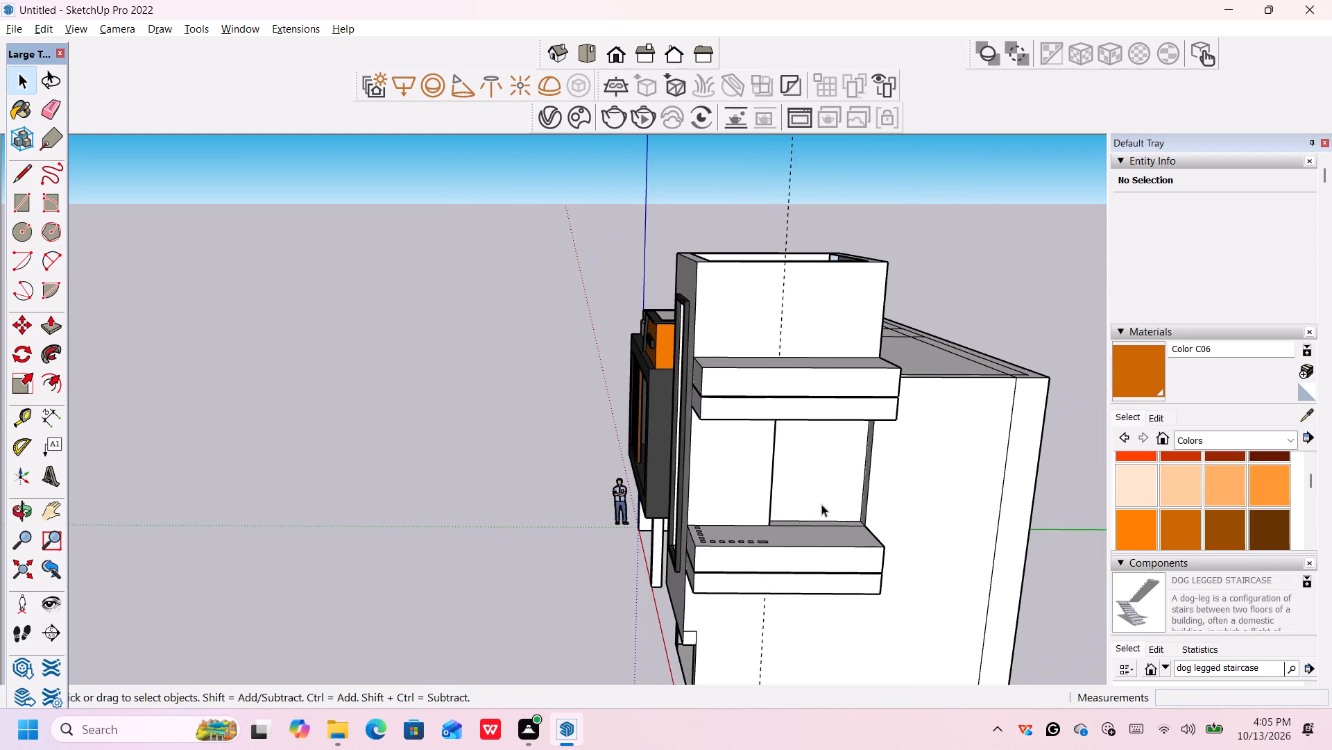
{"action": "middle_click_drag", "start_coordinate": [821, 506], "coordinate": [921, 445]}
{"action": "middle_click_drag", "start_coordinate": [731, 451], "coordinate": [968, 455]}
{"action": "middle_click_drag", "start_coordinate": [835, 454], "coordinate": [623, 464]}
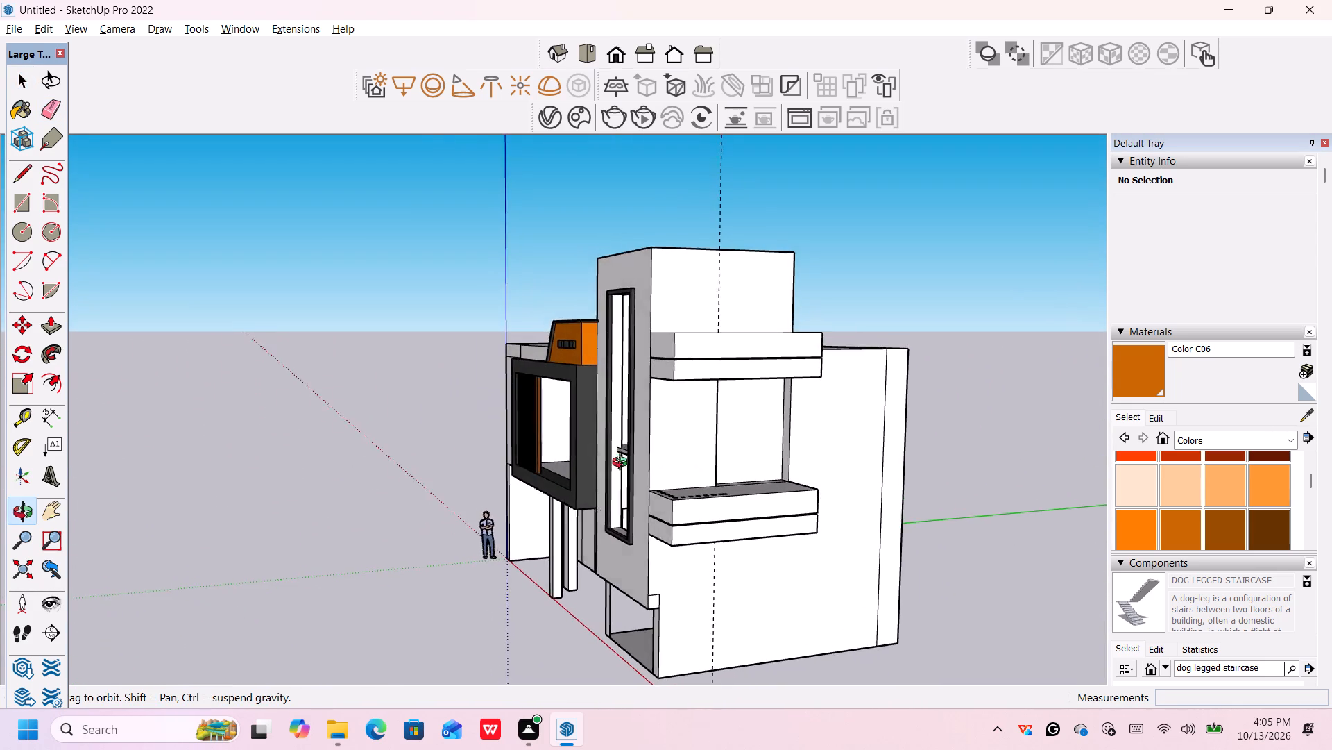
{"action": "middle_click_drag", "start_coordinate": [623, 464], "coordinate": [882, 453]}
{"action": "scroll", "coordinate": [839, 453], "scroll_direction": "down", "scroll_amount": 6}
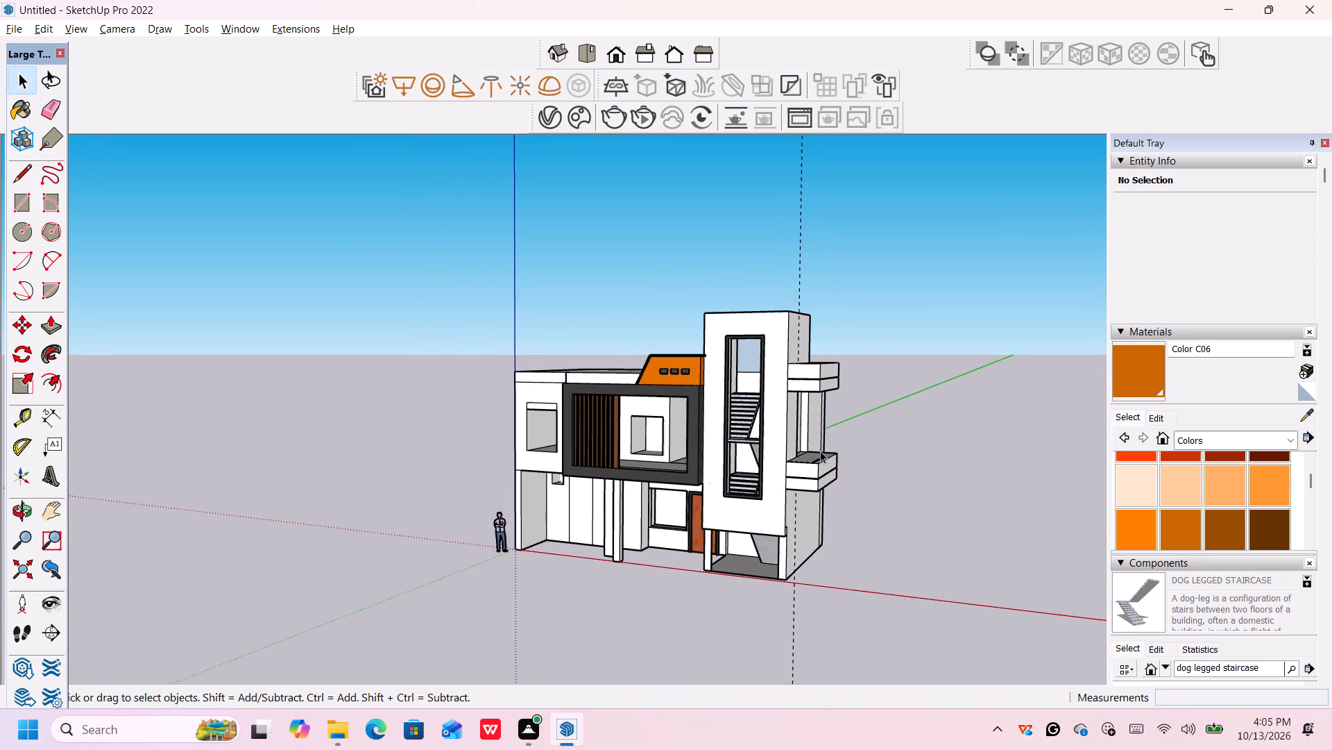
{"action": "middle_click_drag", "start_coordinate": [819, 451], "coordinate": [746, 463]}
Extrude the 8" by 4" rectangle at the end of the lower panel's row of squares upward by 9'.
{"action": "scroll", "coordinate": [758, 462], "scroll_direction": "up", "scroll_amount": 5}
{"action": "scroll", "coordinate": [891, 470], "scroll_direction": "up", "scroll_amount": 4}
{"action": "middle_click_drag", "start_coordinate": [811, 506], "coordinate": [734, 547]}
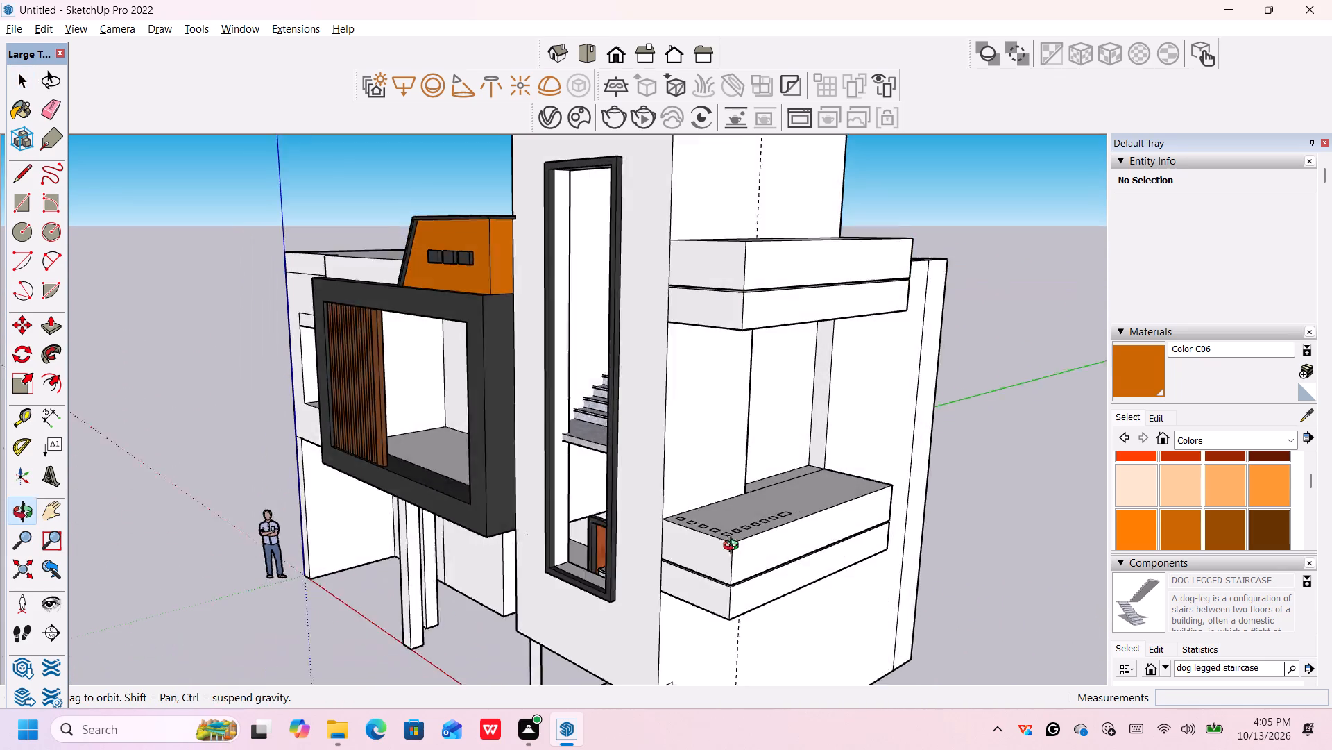
{"action": "middle_click_drag", "start_coordinate": [734, 547], "coordinate": [733, 547]}
{"action": "scroll", "coordinate": [731, 546], "scroll_direction": "up", "scroll_amount": 5}
{"action": "key", "text": "p"}
{"action": "scroll", "coordinate": [790, 507], "scroll_direction": "up", "scroll_amount": 5}
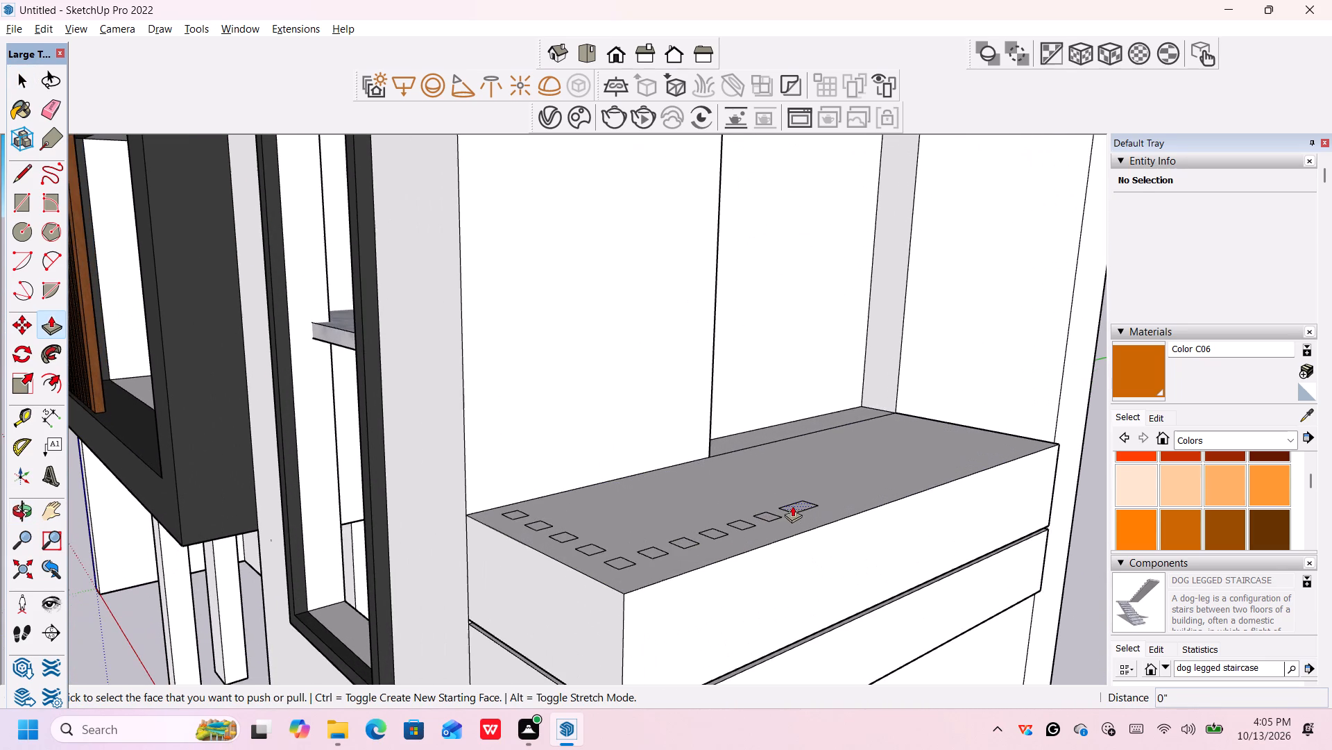
{"action": "left_click", "coordinate": [792, 506]}
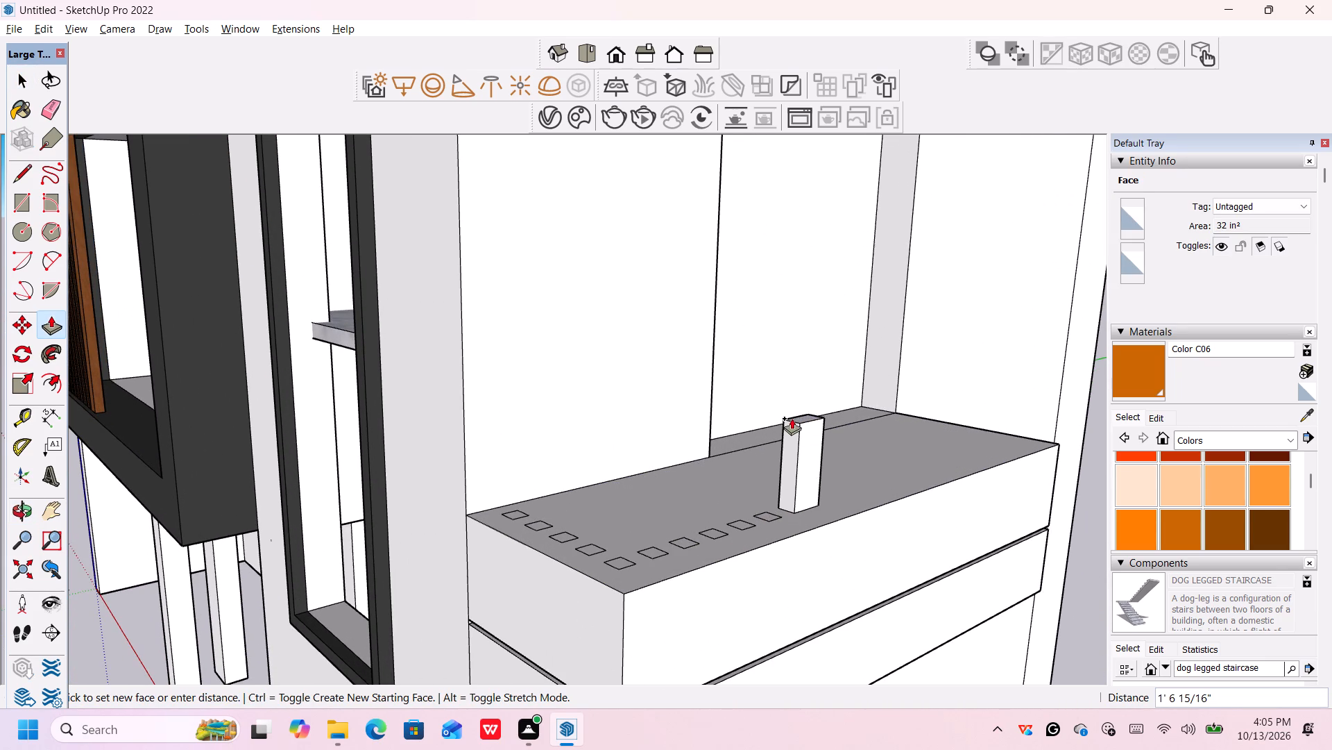
{"action": "scroll", "coordinate": [792, 418], "scroll_direction": "down", "scroll_amount": 13}
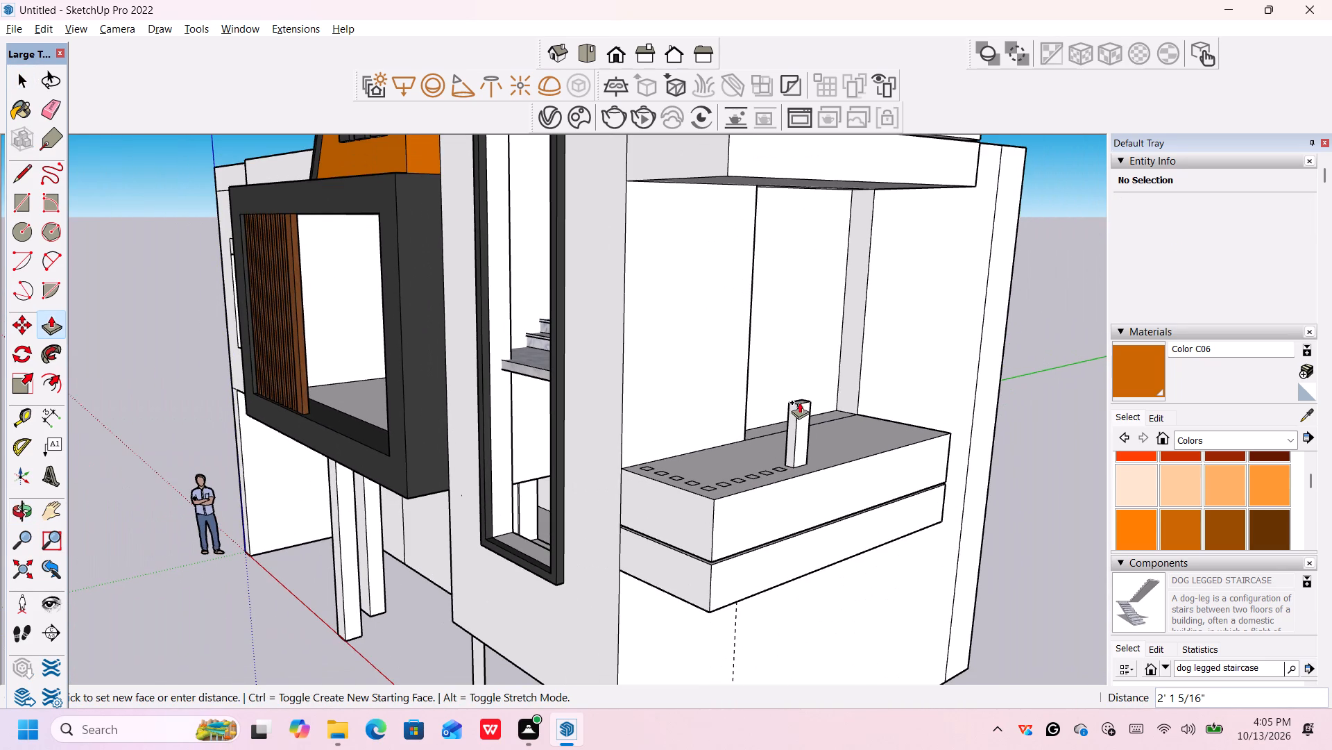
{"action": "type", "text": "9'"}
{"action": "key", "text": "Return"}
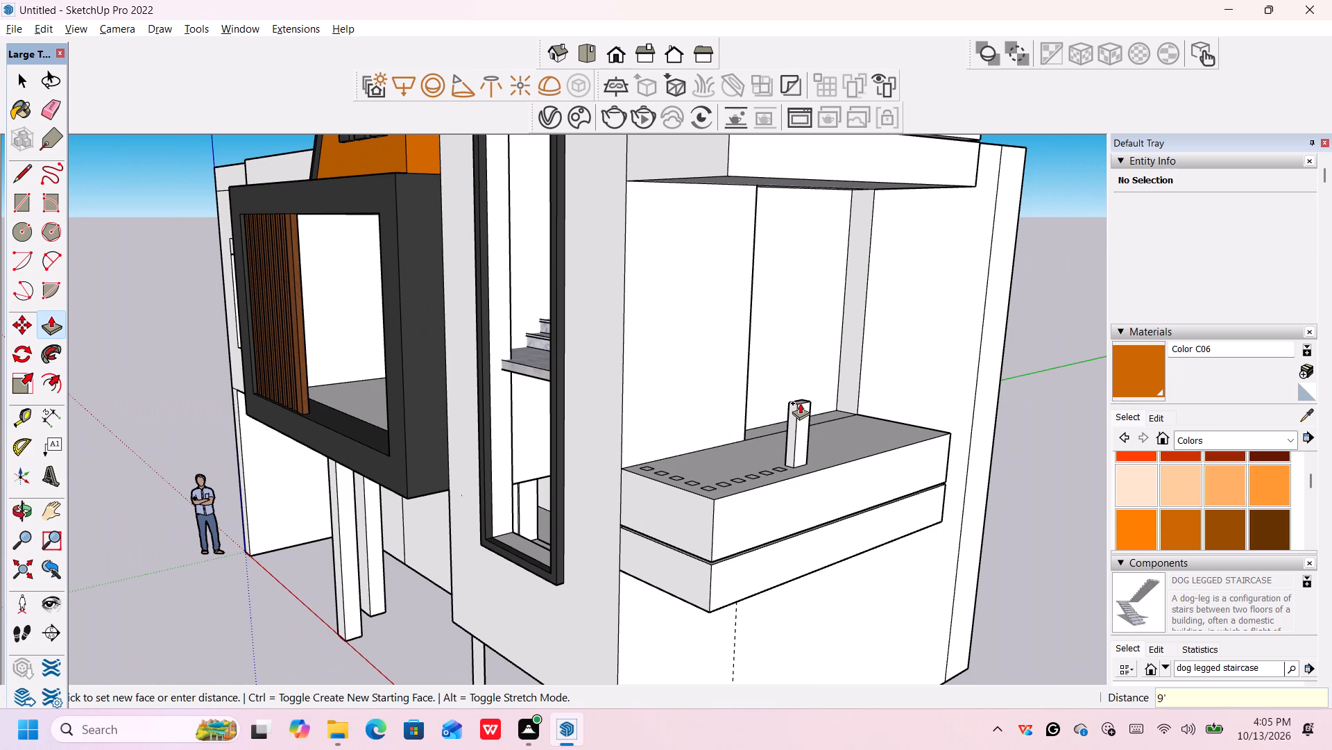
Extrude the three 4" squares nearest the rectangular post upward by 9' each, working towards the lower panel's front corner.
{"action": "middle_click_drag", "start_coordinate": [829, 428], "coordinate": [776, 500]}
{"action": "scroll", "coordinate": [718, 574], "scroll_direction": "up", "scroll_amount": 3}
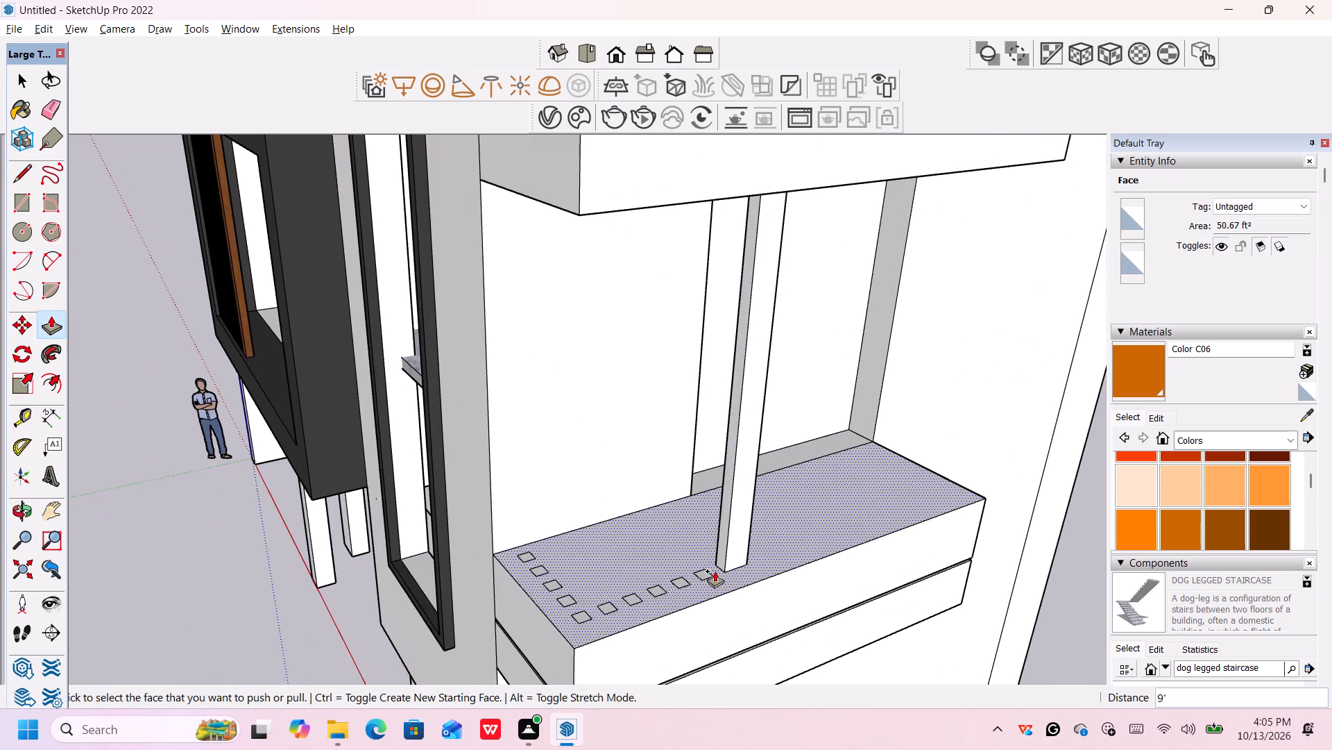
{"action": "left_click", "coordinate": [707, 576]}
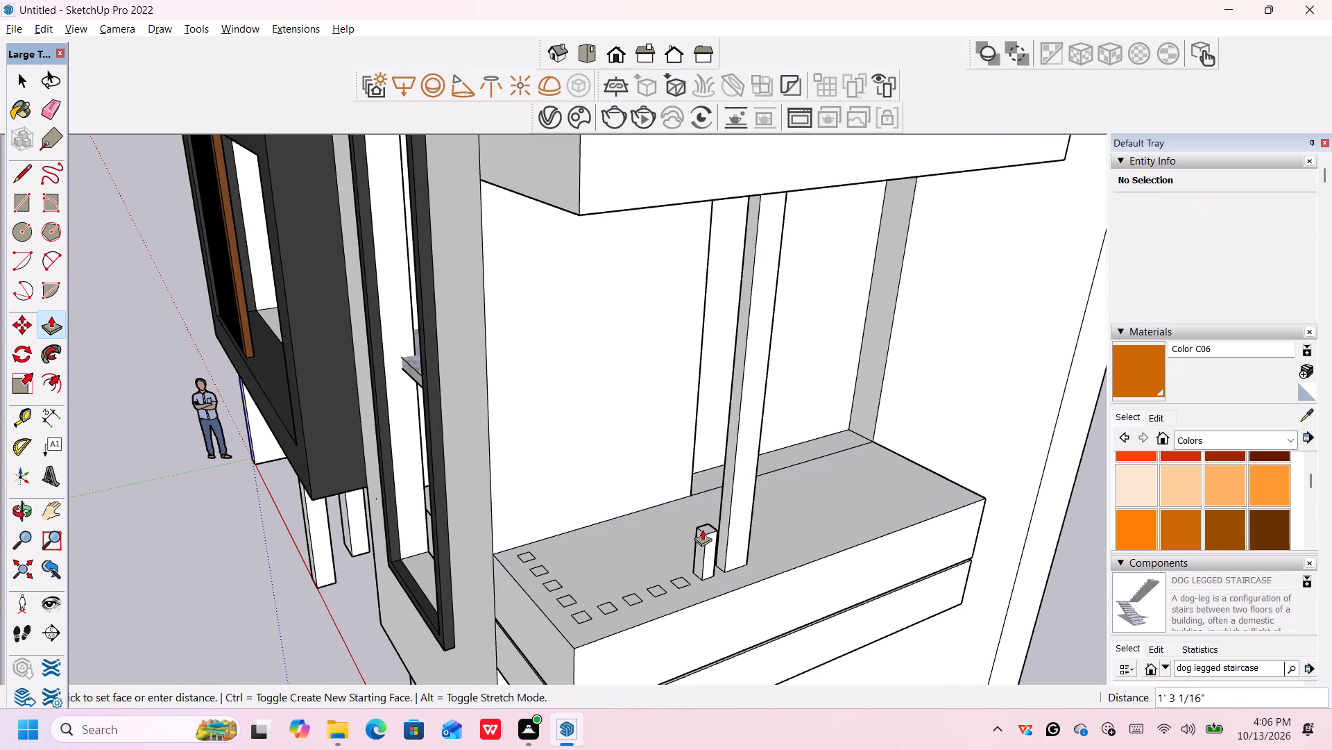
{"action": "type", "text": "9'"}
{"action": "key", "text": "Return"}
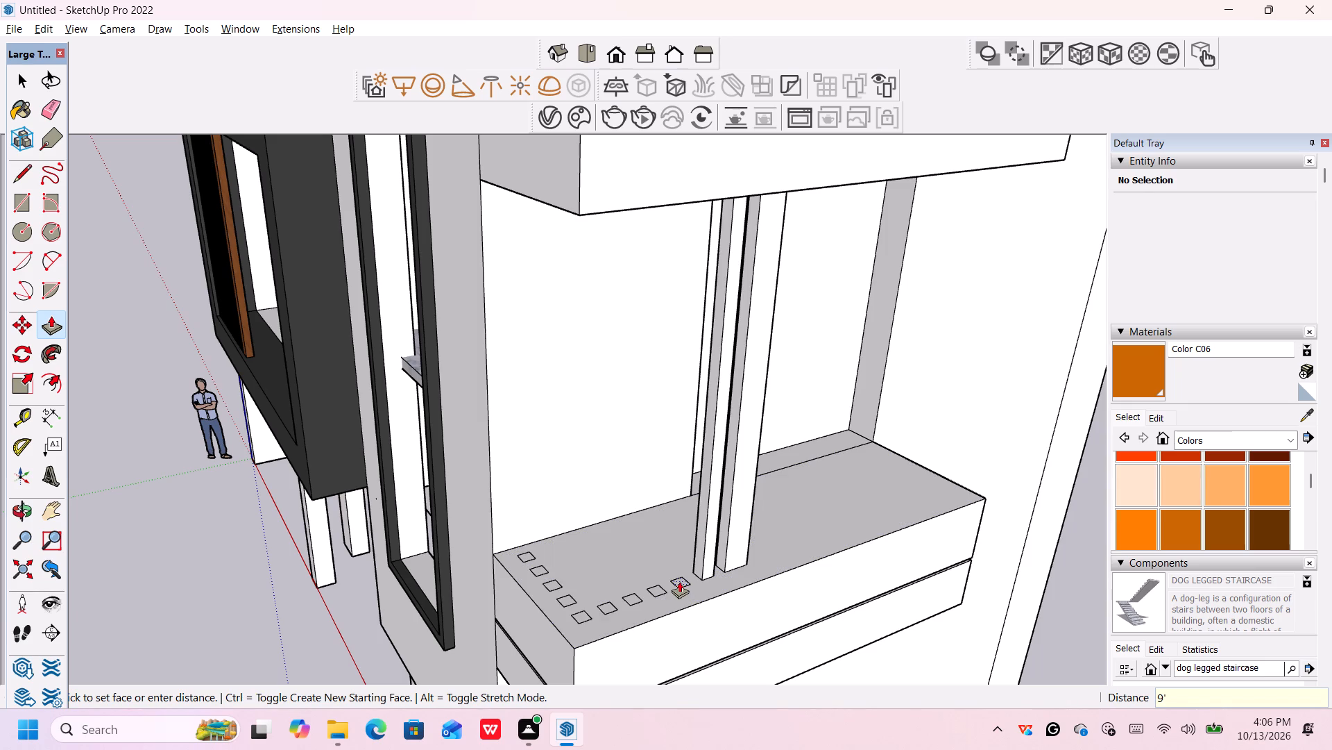
{"action": "left_click", "coordinate": [679, 581]}
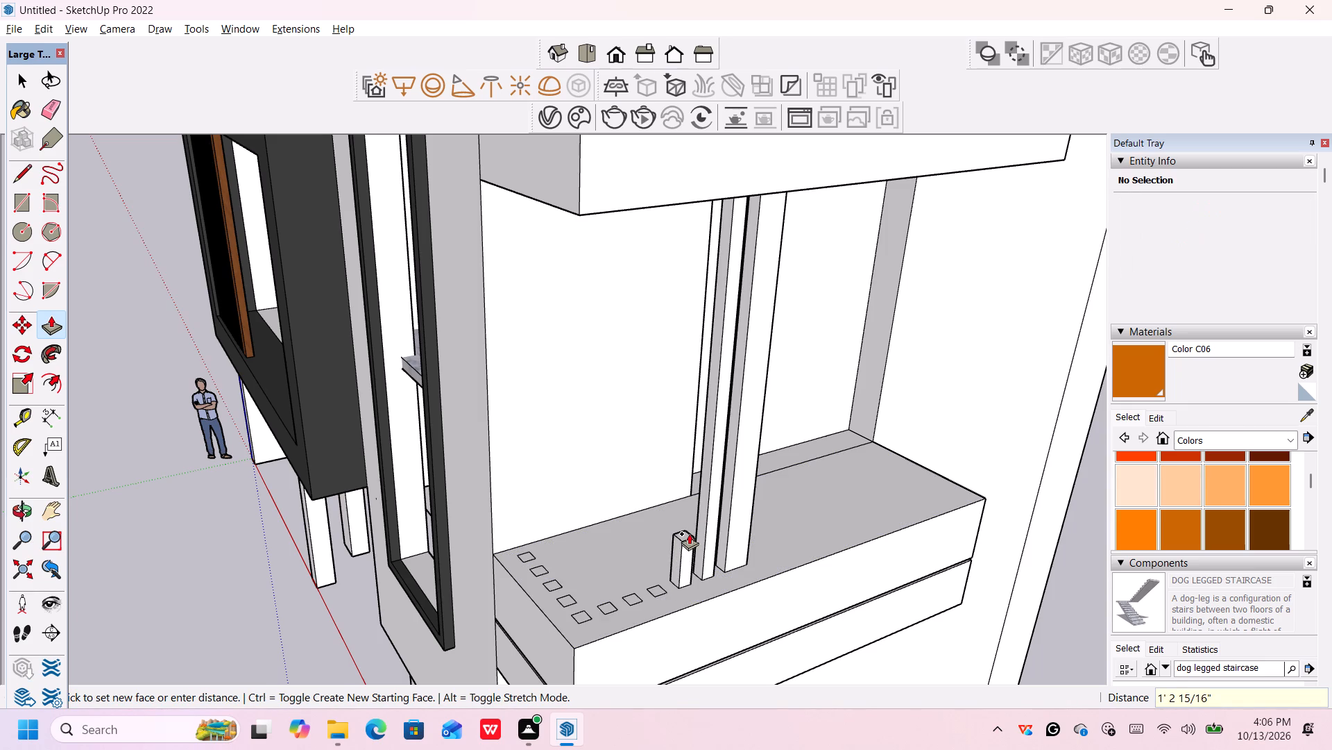
{"action": "type", "text": "9'"}
{"action": "key", "text": "Return"}
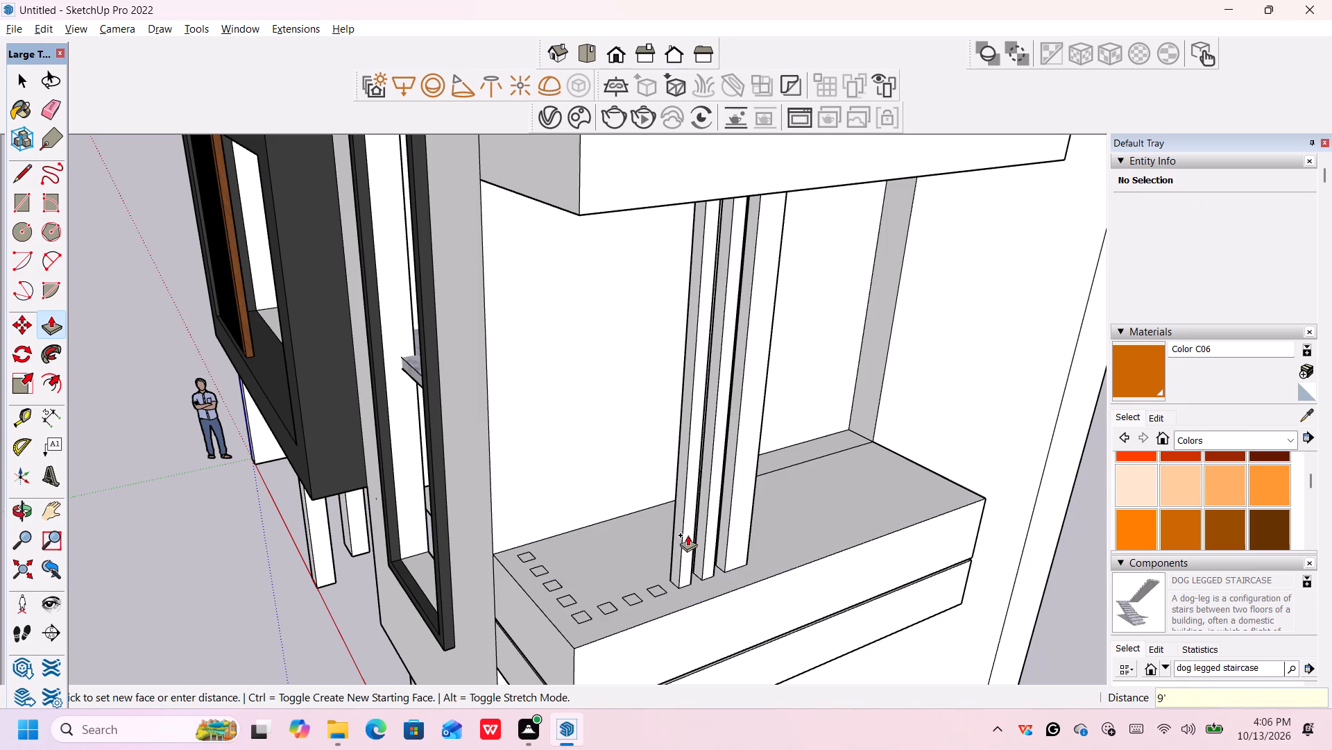
{"action": "left_click", "coordinate": [660, 592]}
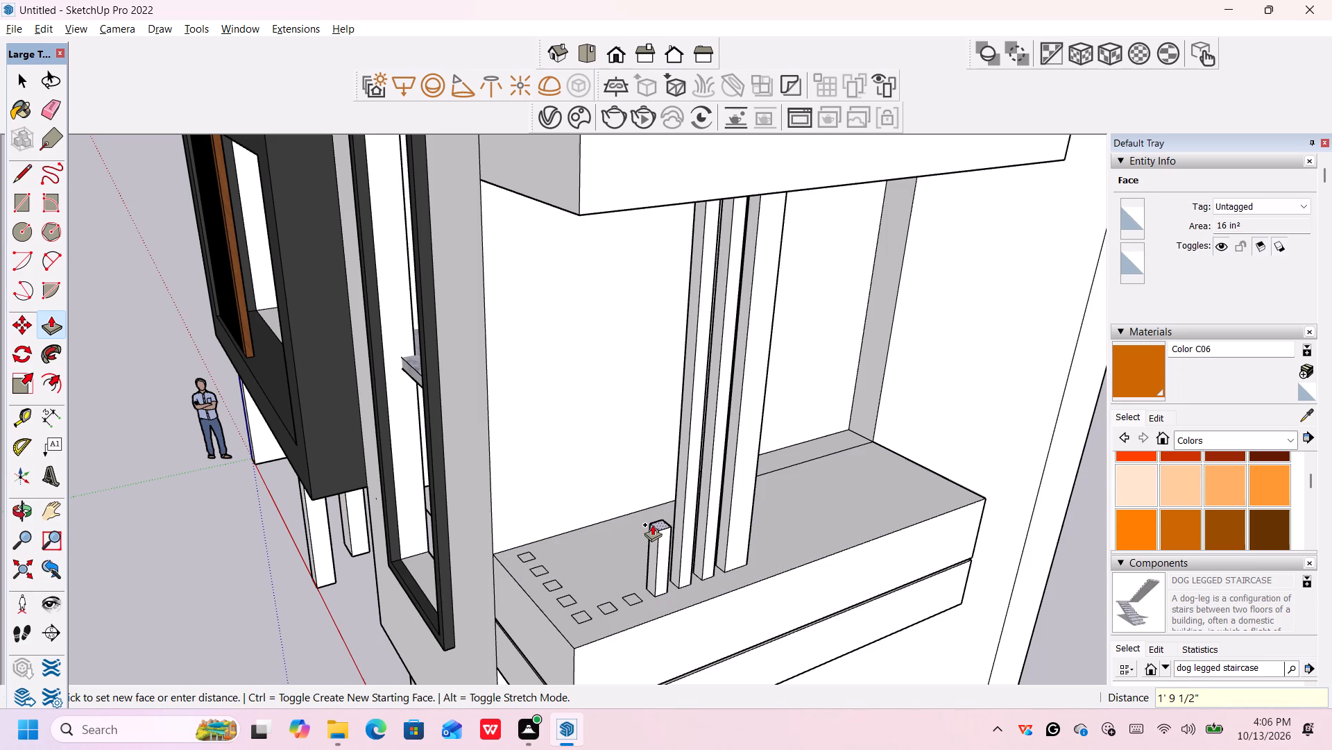
{"action": "type", "text": "9'"}
{"action": "key", "text": "Return"}
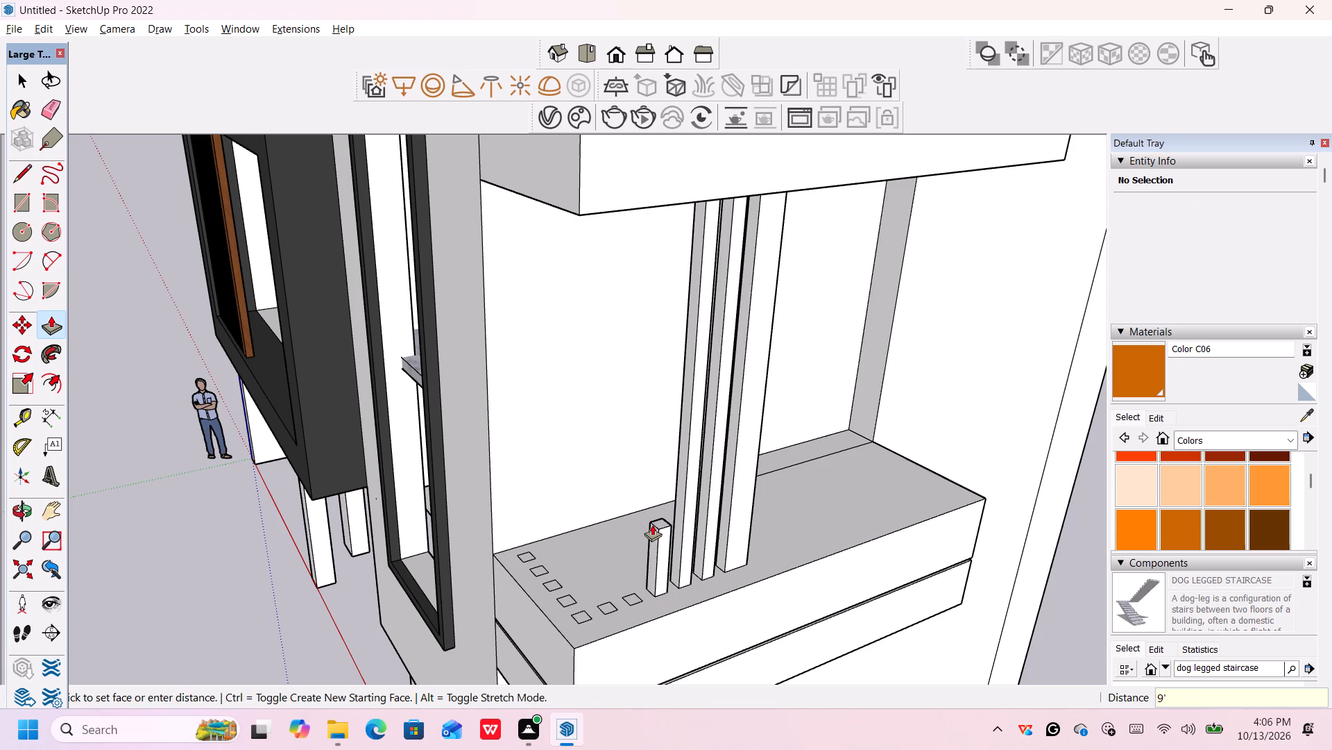
Extrude the remaining three 4" squares in the lower panel's long row, including the corner one, upward by 9' each.
{"action": "left_click", "coordinate": [631, 599]}
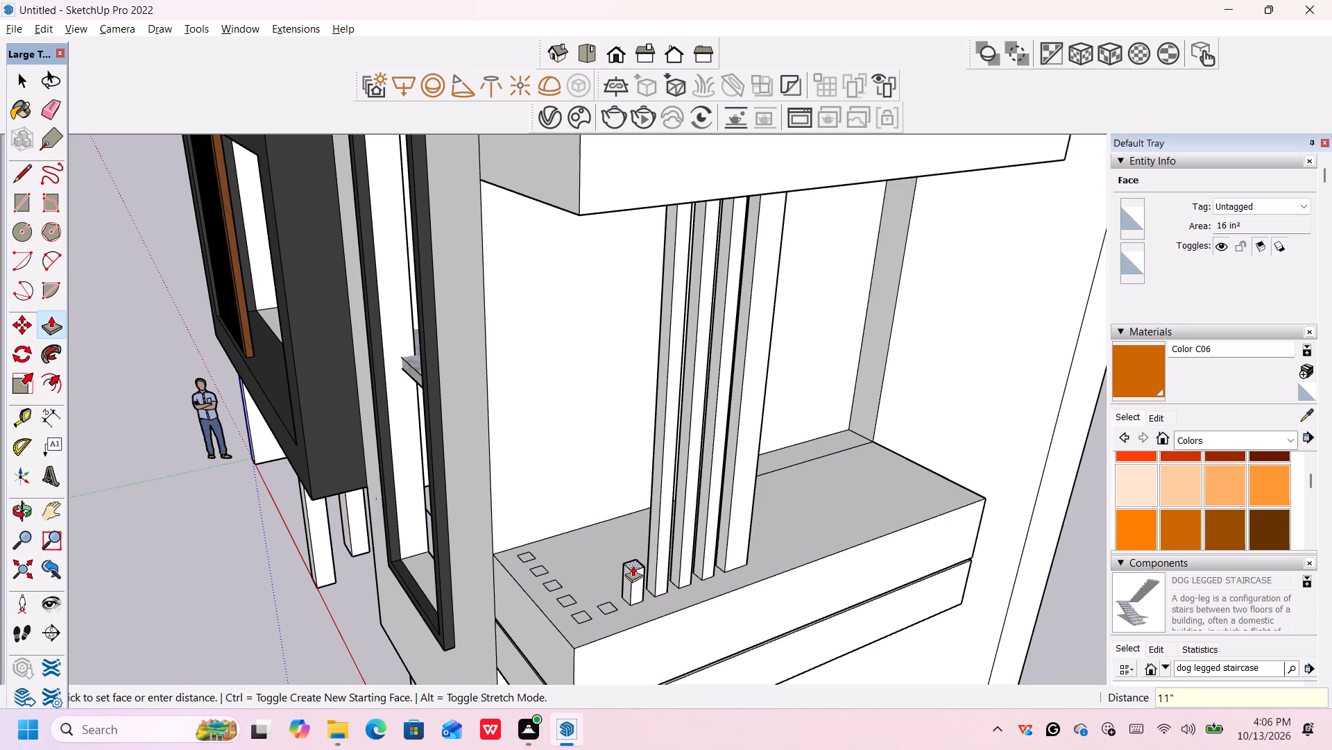
{"action": "key", "text": "9"}
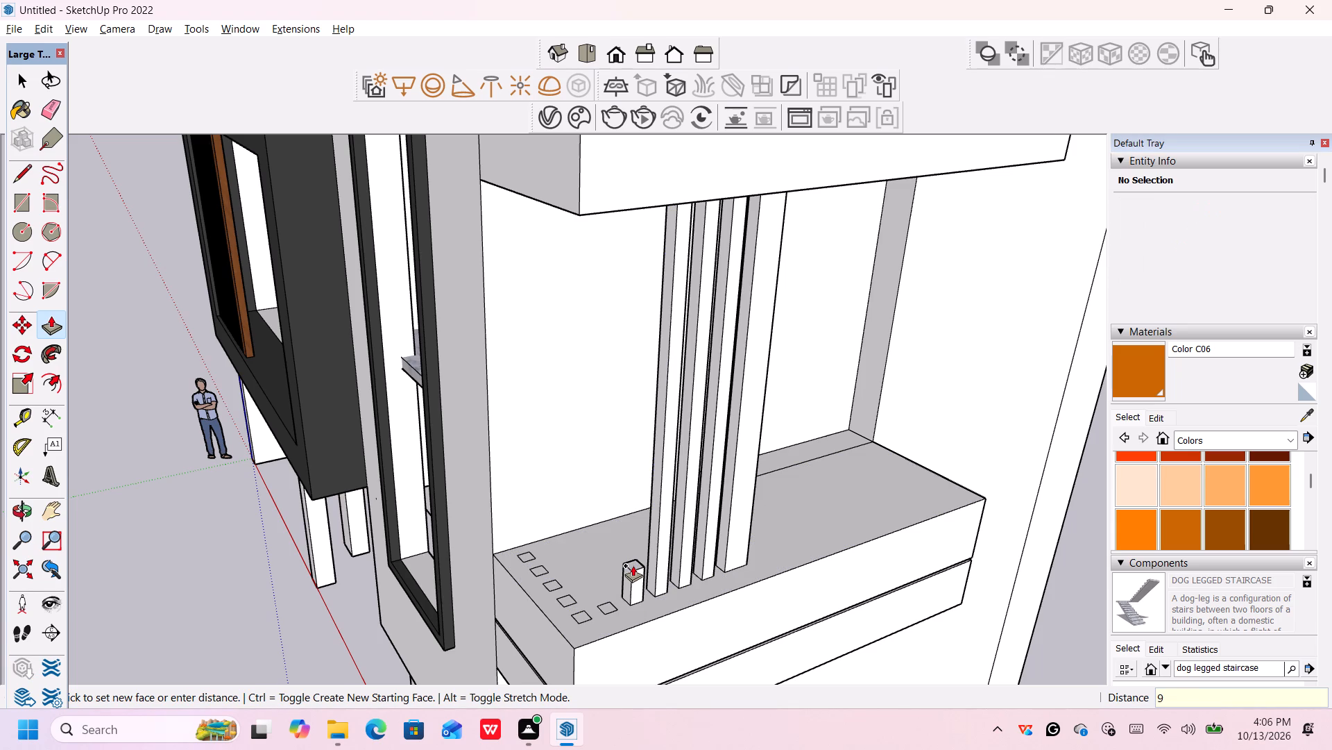
{"action": "key", "text": "apostrophe"}
{"action": "key", "text": "Return"}
{"action": "left_click", "coordinate": [610, 610]}
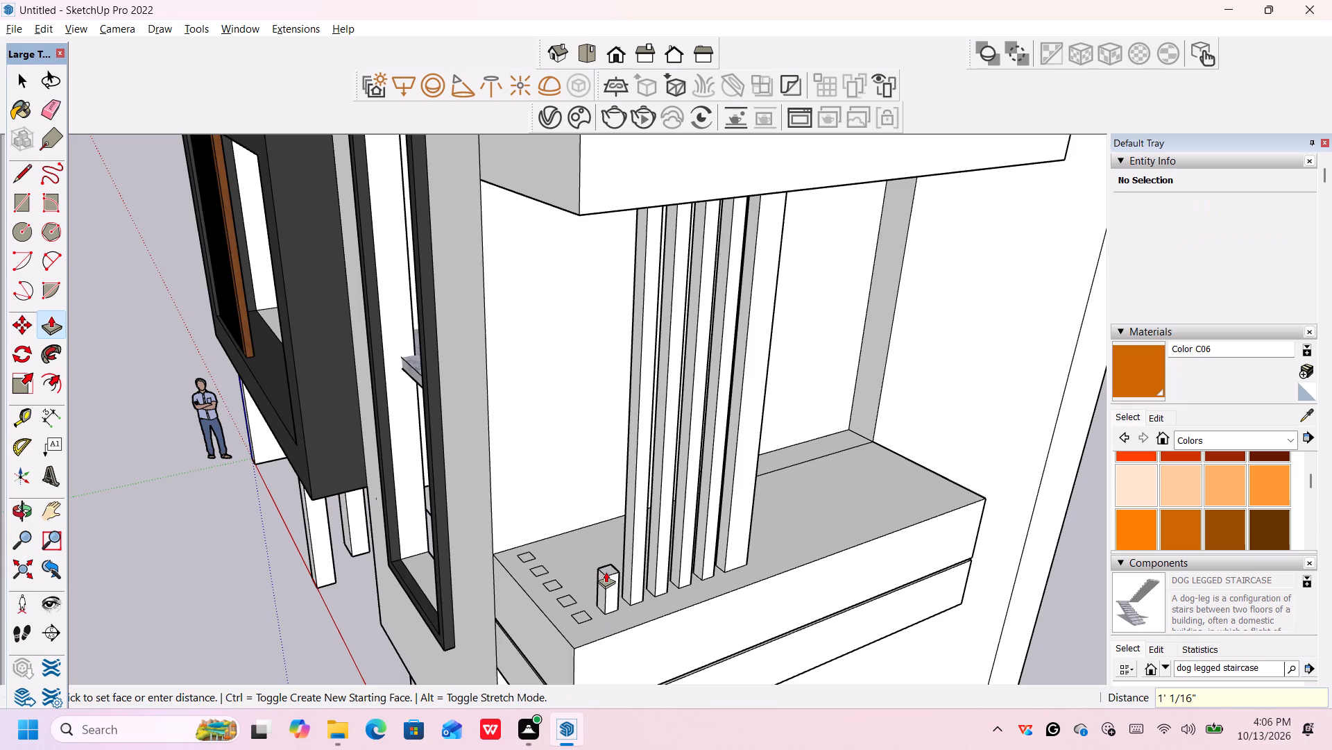
{"action": "type", "text": "9'"}
{"action": "key", "text": "Return"}
{"action": "left_click", "coordinate": [582, 615]}
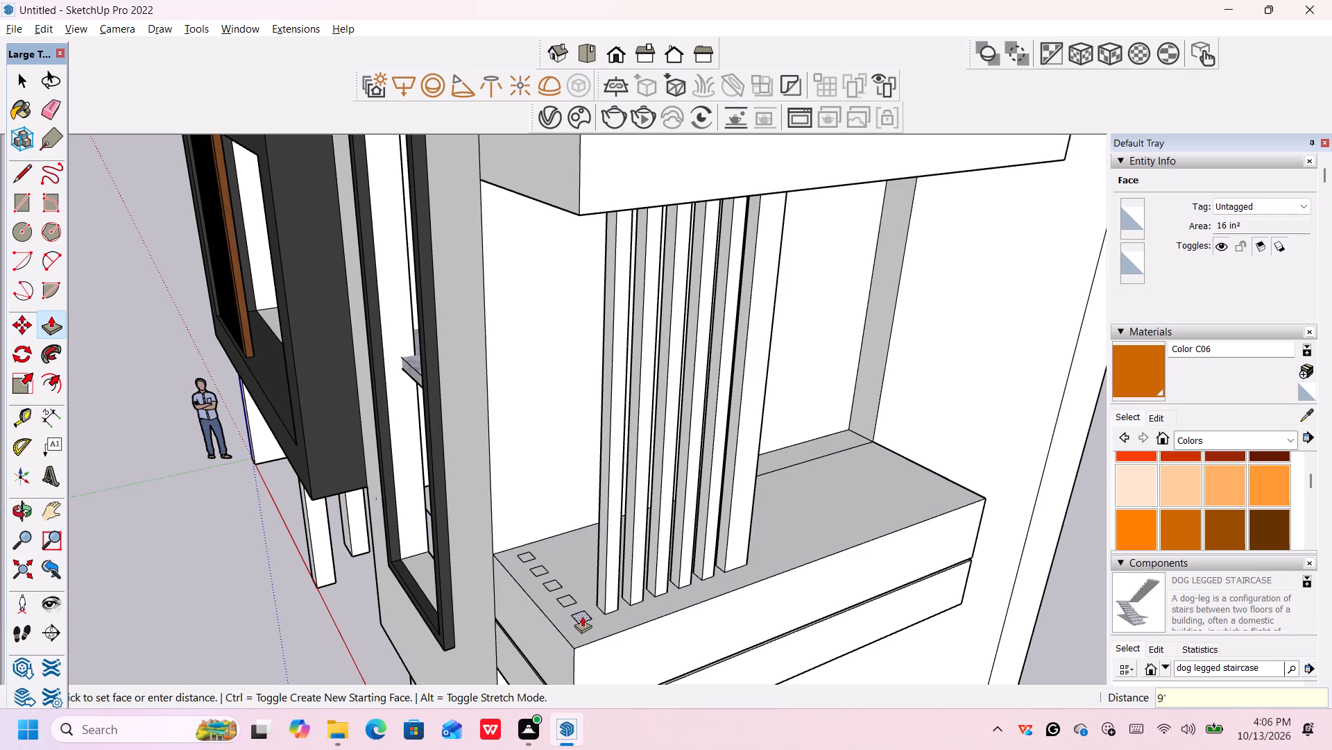
{"action": "type", "text": "9'"}
{"action": "key", "text": "Return"}
Extrude the four 4" squares along the lower panel's short front edge upward by 9' each.
{"action": "middle_click_drag", "start_coordinate": [563, 596], "coordinate": [681, 615]}
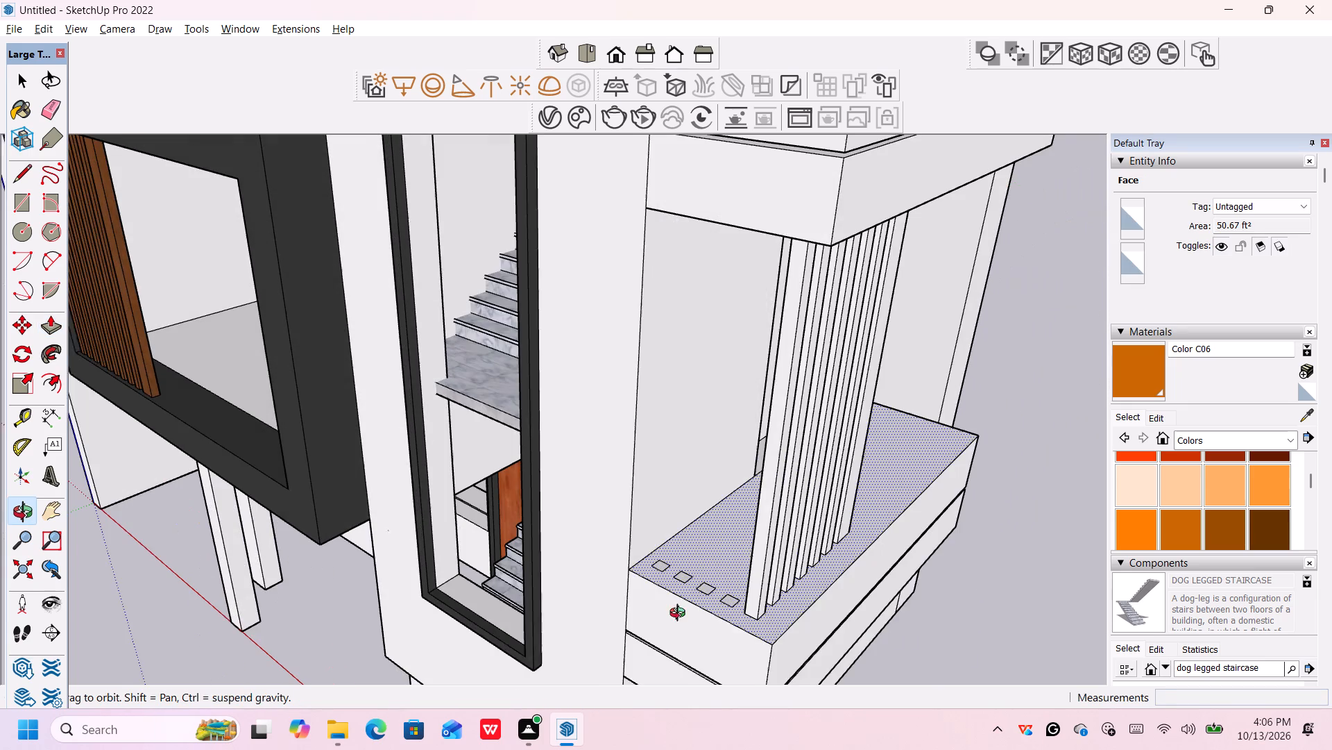
{"action": "middle_click_drag", "start_coordinate": [681, 615], "coordinate": [681, 615]}
{"action": "left_click", "coordinate": [741, 602]}
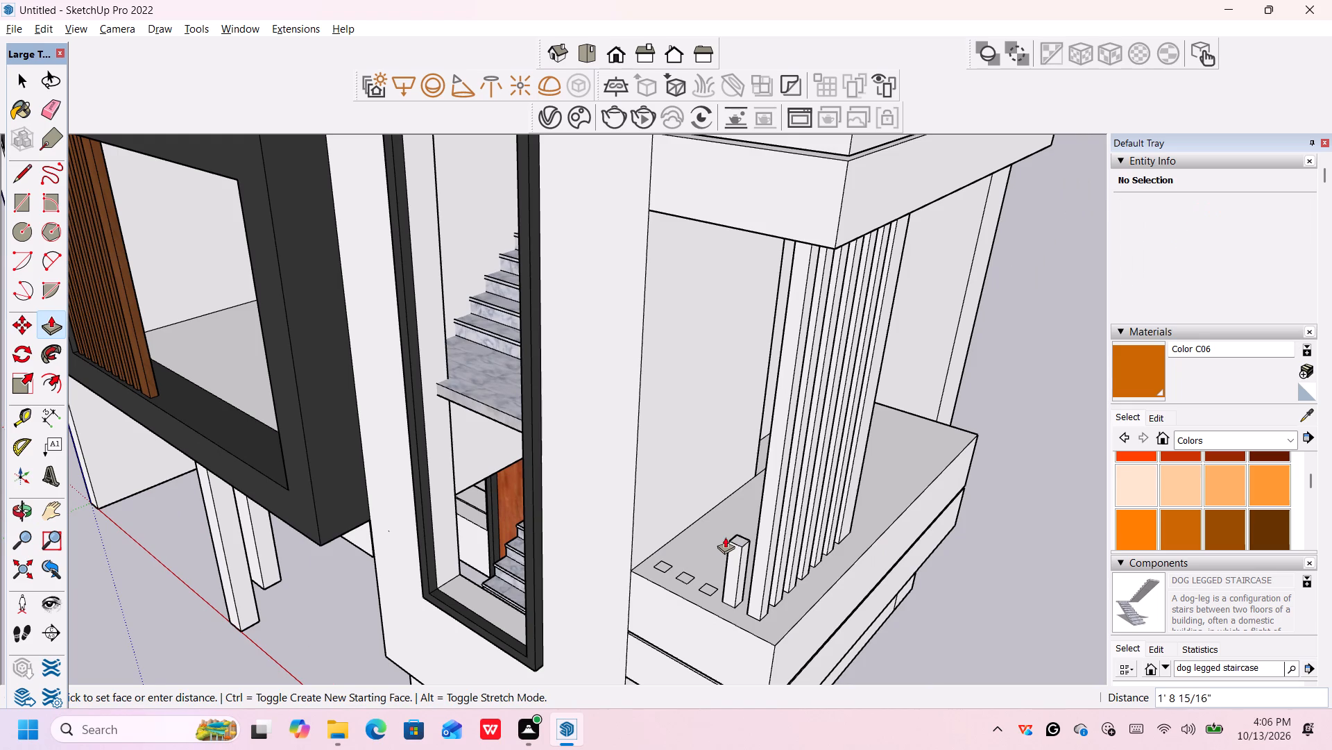
{"action": "key", "text": "9"}
{"action": "key", "text": "apostrophe"}
{"action": "key", "text": "Return"}
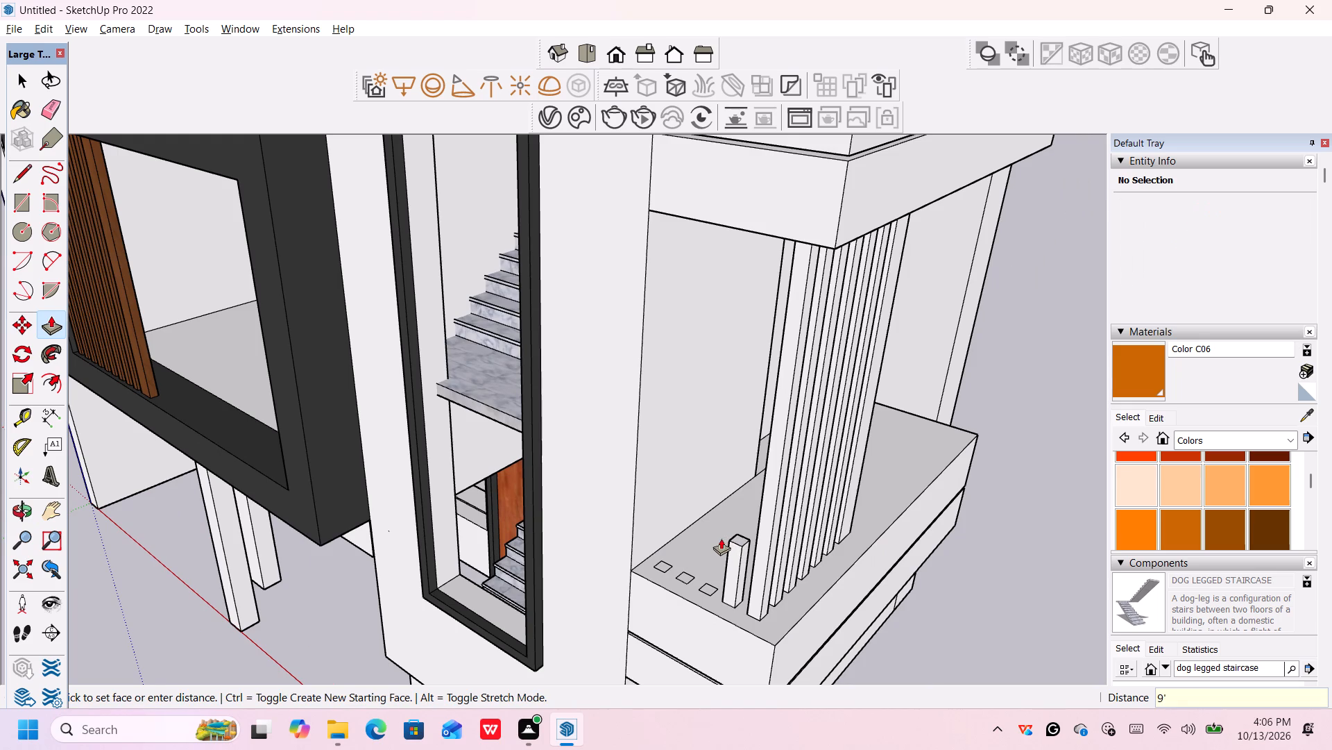
{"action": "middle_click_drag", "start_coordinate": [712, 591], "coordinate": [716, 604]}
{"action": "scroll", "coordinate": [716, 601], "scroll_direction": "up", "scroll_amount": 3}
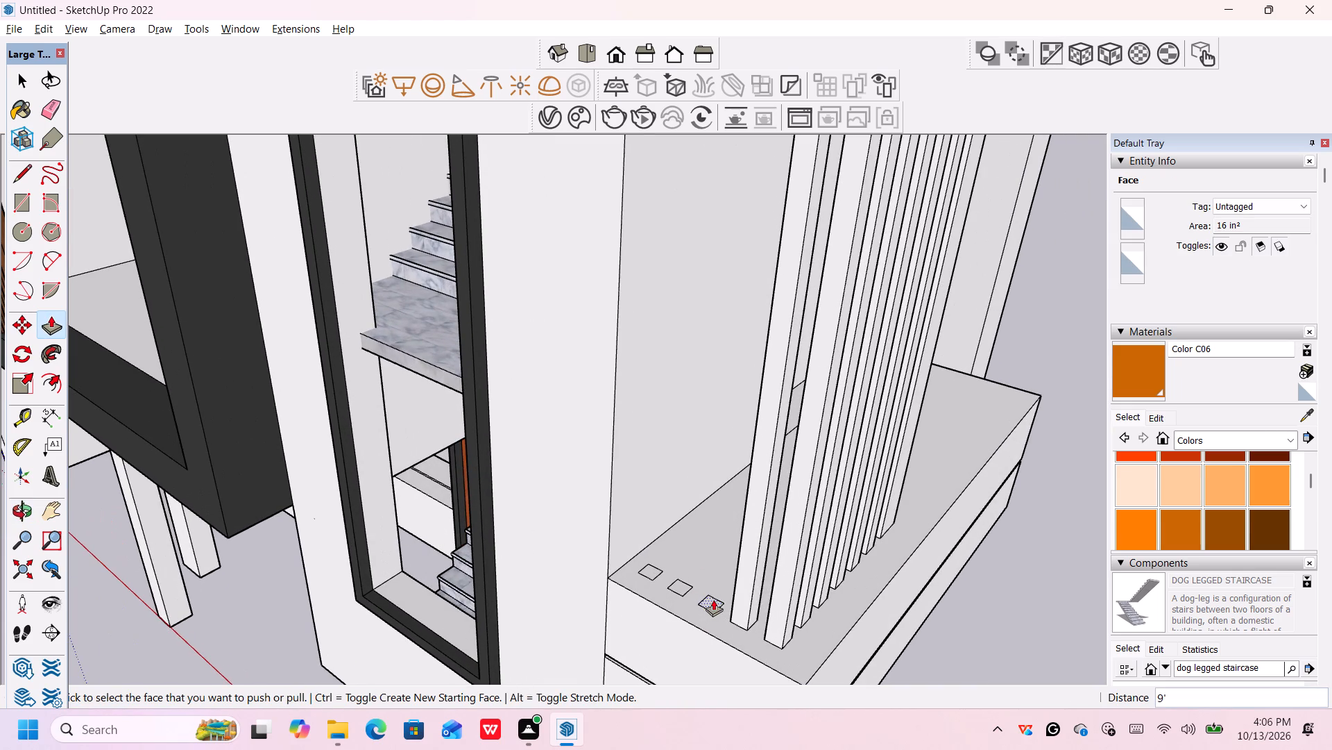
{"action": "left_click", "coordinate": [713, 600]}
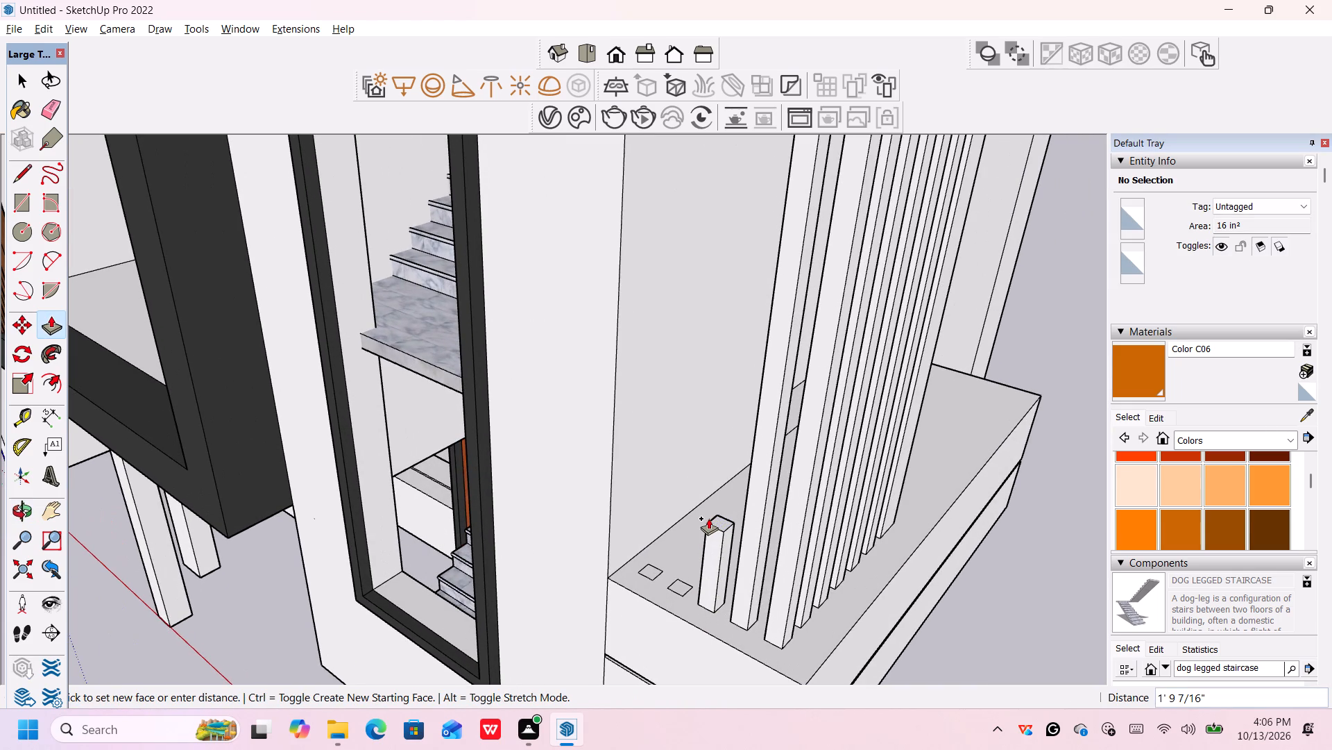
{"action": "type", "text": "9'"}
{"action": "key", "text": "Return"}
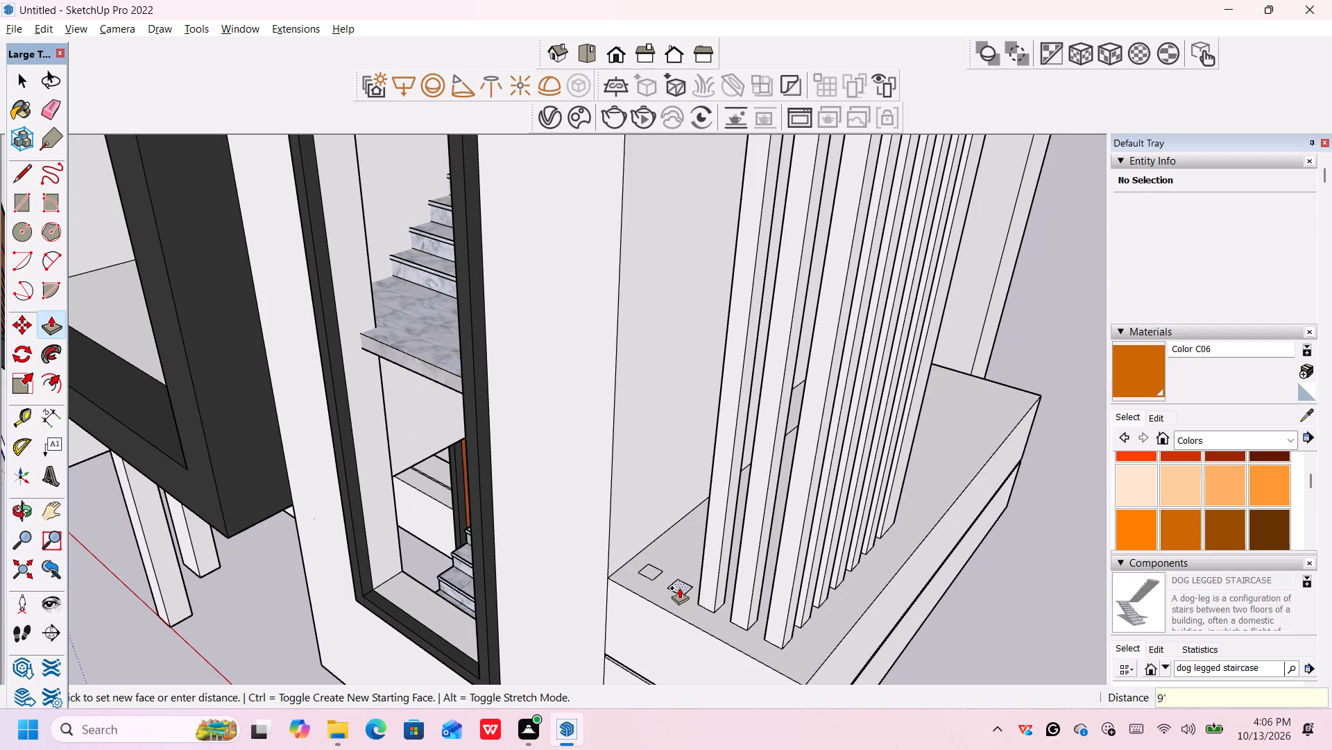
{"action": "left_click", "coordinate": [685, 587]}
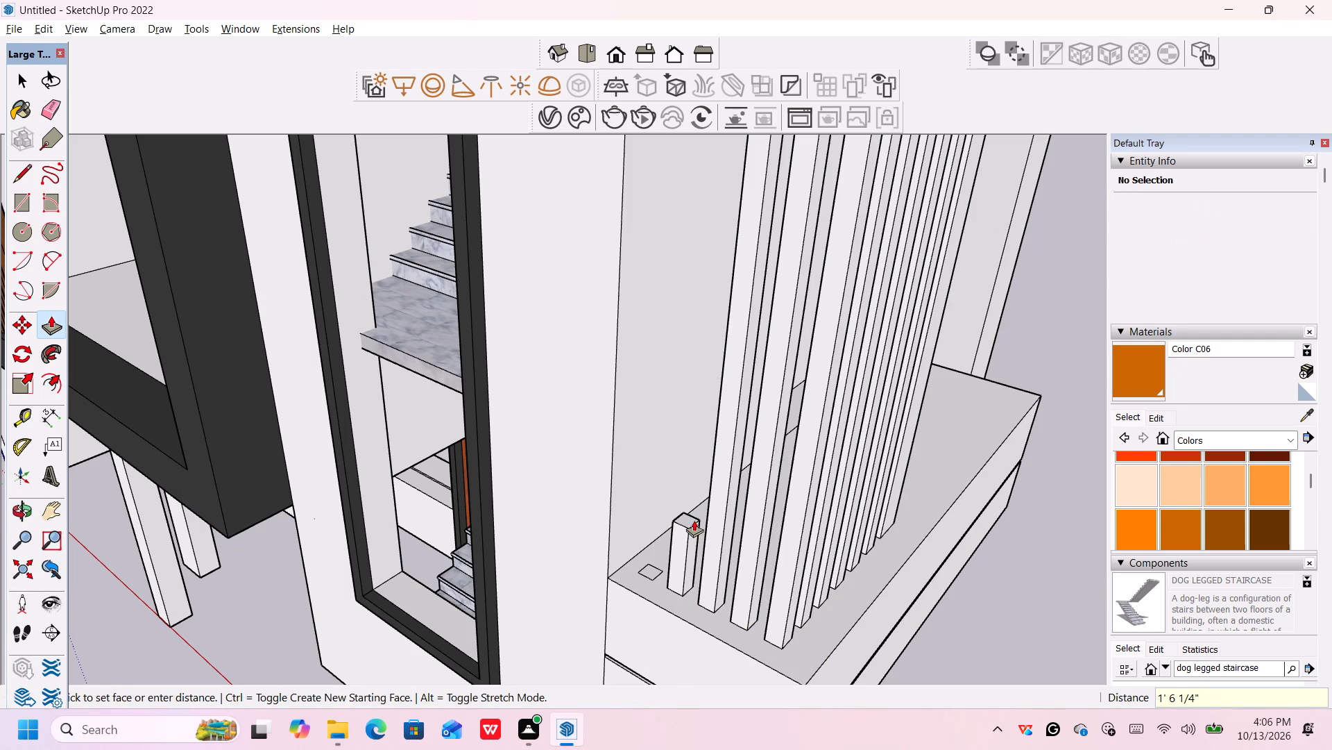
{"action": "type", "text": "9'"}
{"action": "key", "text": "Return"}
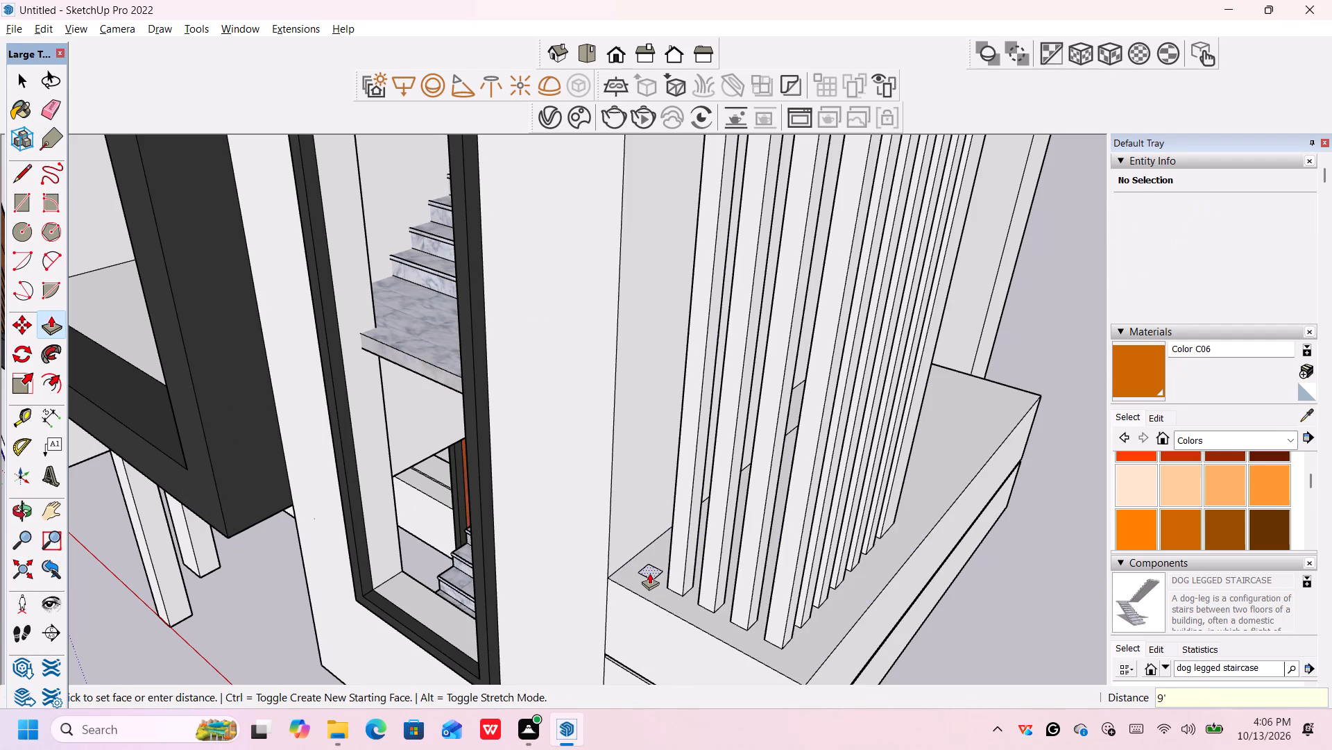
{"action": "left_click", "coordinate": [649, 573]}
{"action": "type", "text": "9'"}
{"action": "key", "text": "Return"}
Delete the vertical dashed guide line running along the stair tower's side wall.
{"action": "scroll", "coordinate": [887, 544], "scroll_direction": "down", "scroll_amount": 12}
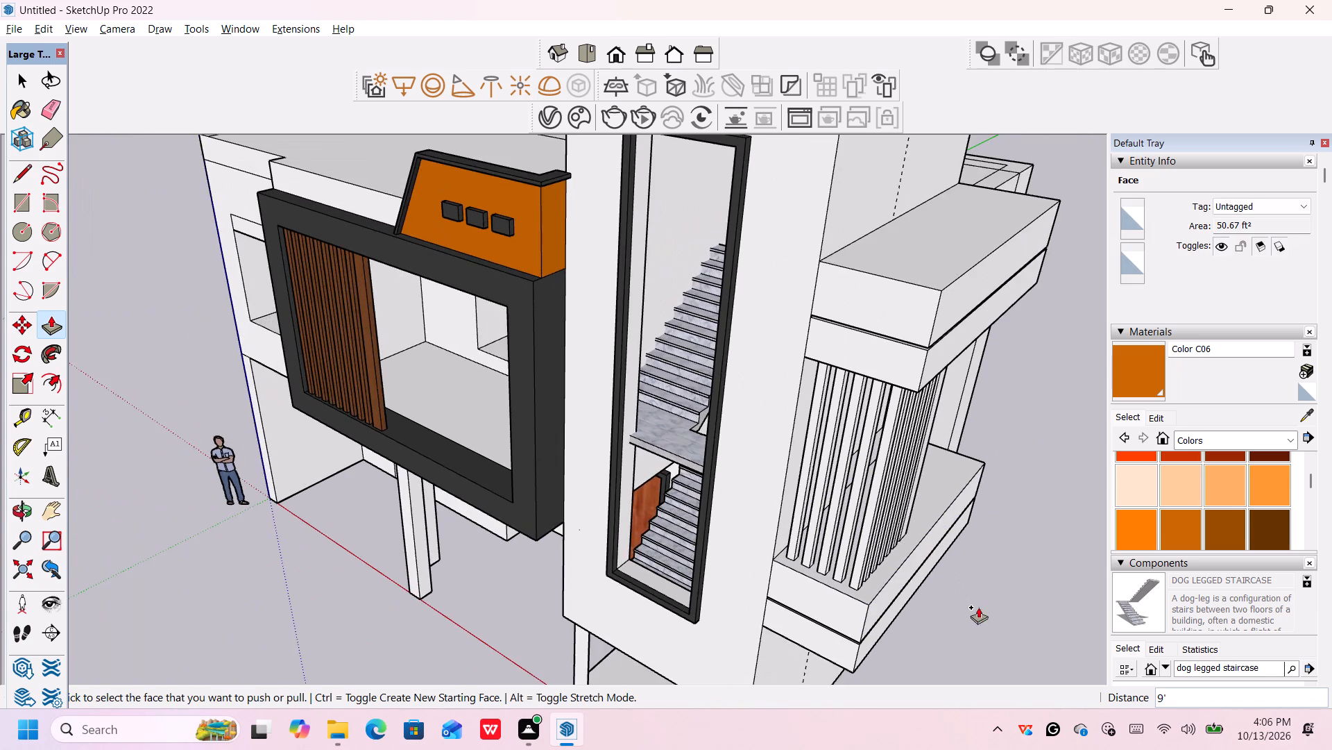
{"action": "middle_click_drag", "start_coordinate": [978, 607], "coordinate": [819, 478]}
{"action": "scroll", "coordinate": [857, 440], "scroll_direction": "down", "scroll_amount": 3}
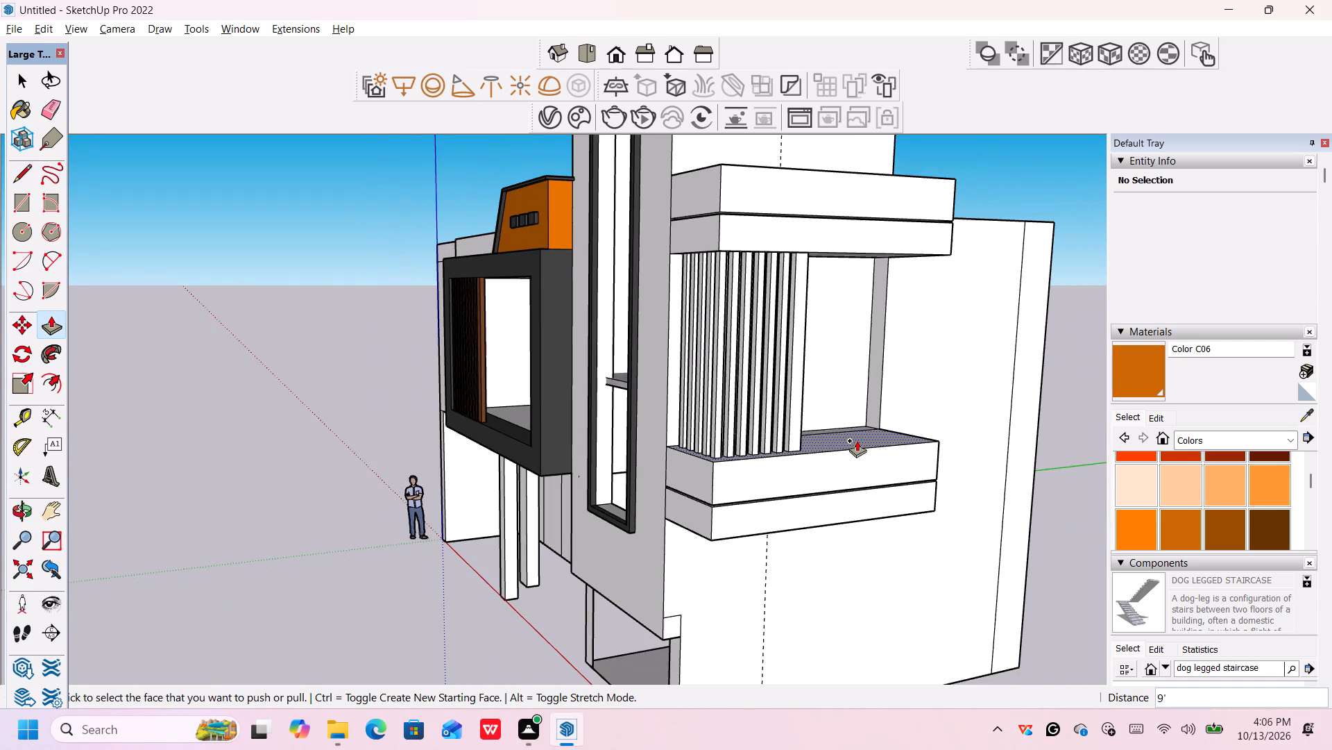
{"action": "middle_click_drag", "start_coordinate": [857, 440], "coordinate": [753, 322], "text": "shift"}
{"action": "middle_click_drag", "start_coordinate": [765, 385], "coordinate": [702, 454]}
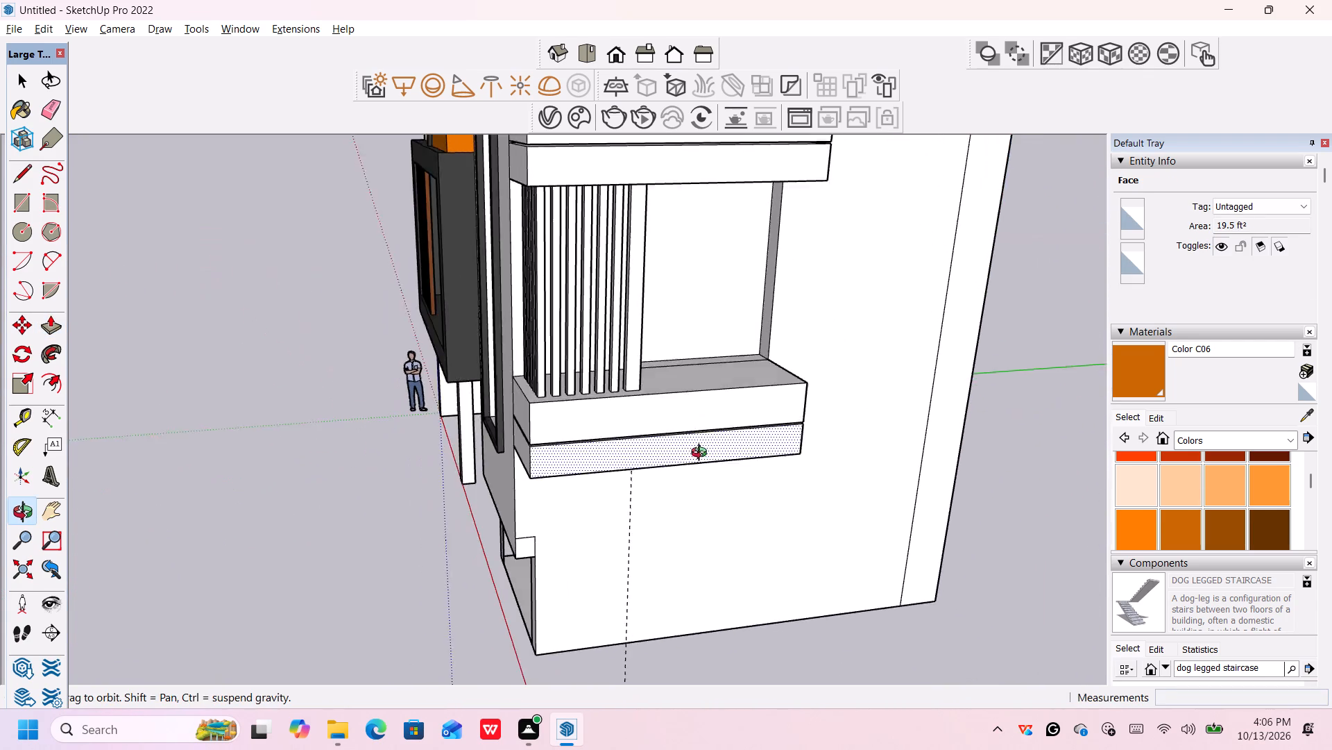
{"action": "middle_click_drag", "start_coordinate": [702, 454], "coordinate": [688, 512]}
{"action": "key", "text": "space"}
{"action": "scroll", "coordinate": [678, 429], "scroll_direction": "up", "scroll_amount": 3}
{"action": "middle_click_drag", "start_coordinate": [669, 419], "coordinate": [701, 471]}
{"action": "scroll", "coordinate": [598, 465], "scroll_direction": "up", "scroll_amount": 2}
{"action": "scroll", "coordinate": [604, 467], "scroll_direction": "down", "scroll_amount": 9}
{"action": "left_click_drag", "start_coordinate": [638, 667], "coordinate": [620, 669]}
{"action": "left_click_drag", "start_coordinate": [618, 652], "coordinate": [586, 668]}
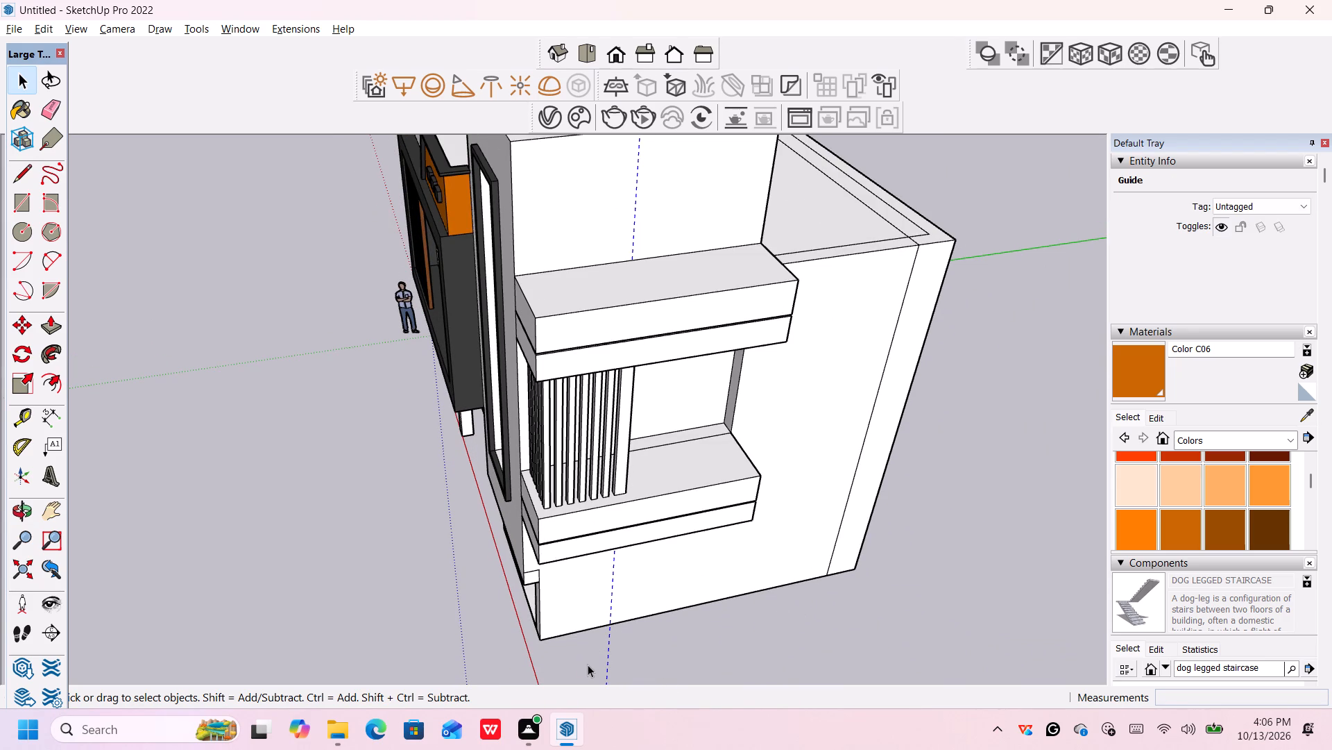
{"action": "key", "text": "Delete"}
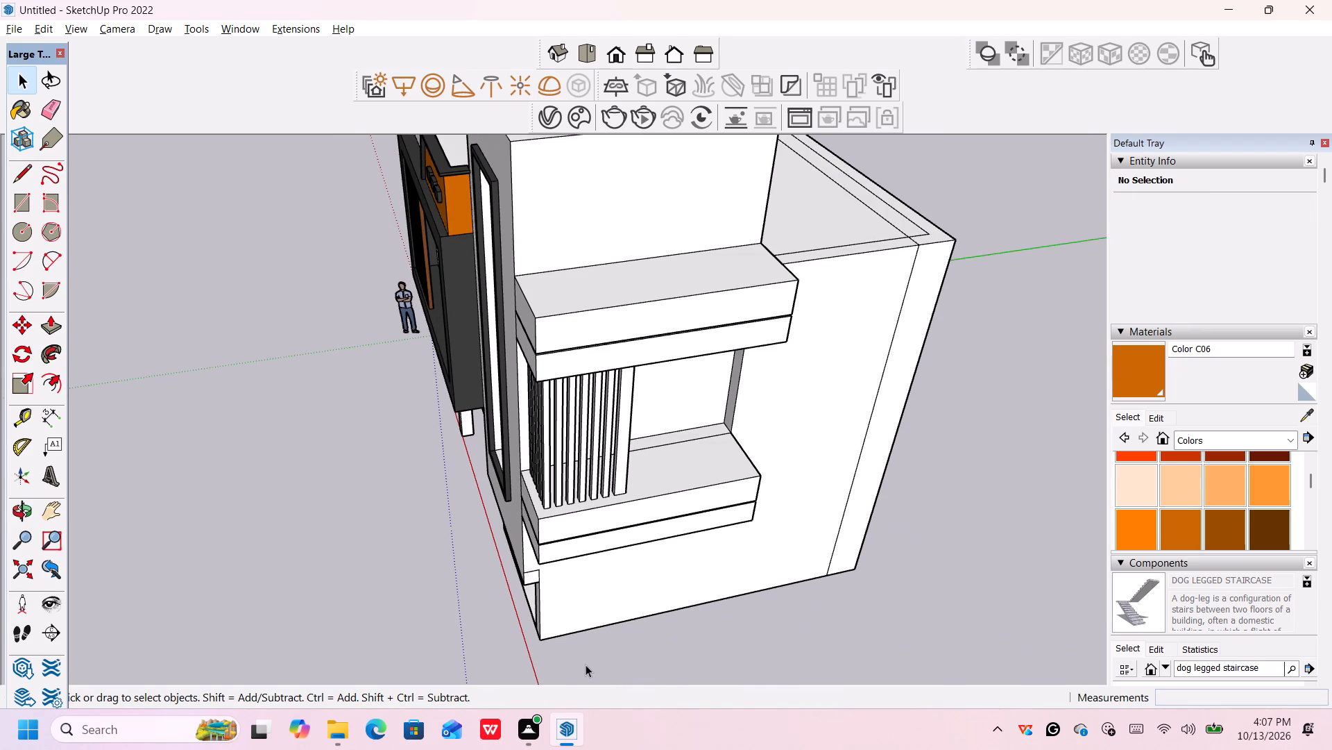
Examine the posts between the tower's projecting panels and the front elevation from several angles.
{"action": "scroll", "coordinate": [640, 604], "scroll_direction": "up", "scroll_amount": 3}
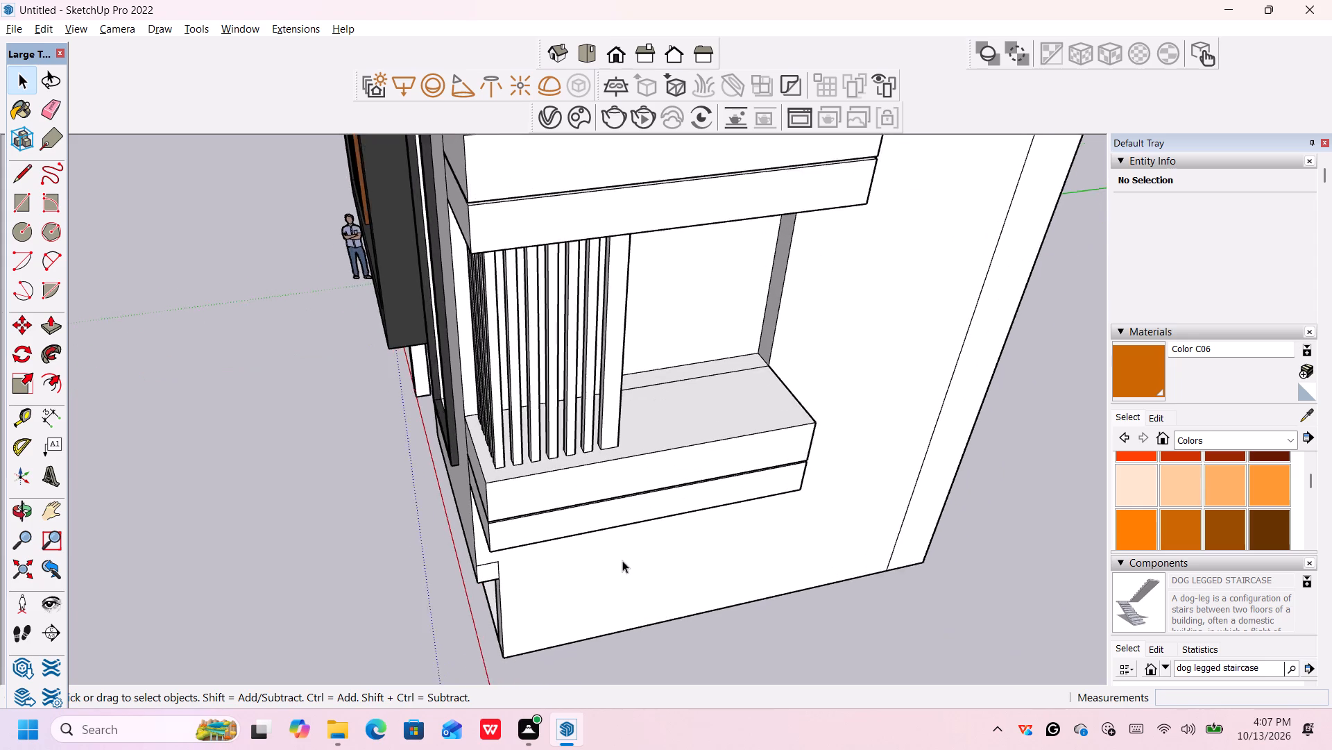
{"action": "scroll", "coordinate": [622, 560], "scroll_direction": "up", "scroll_amount": 1}
{"action": "middle_click_drag", "start_coordinate": [825, 685], "coordinate": [809, 662]}
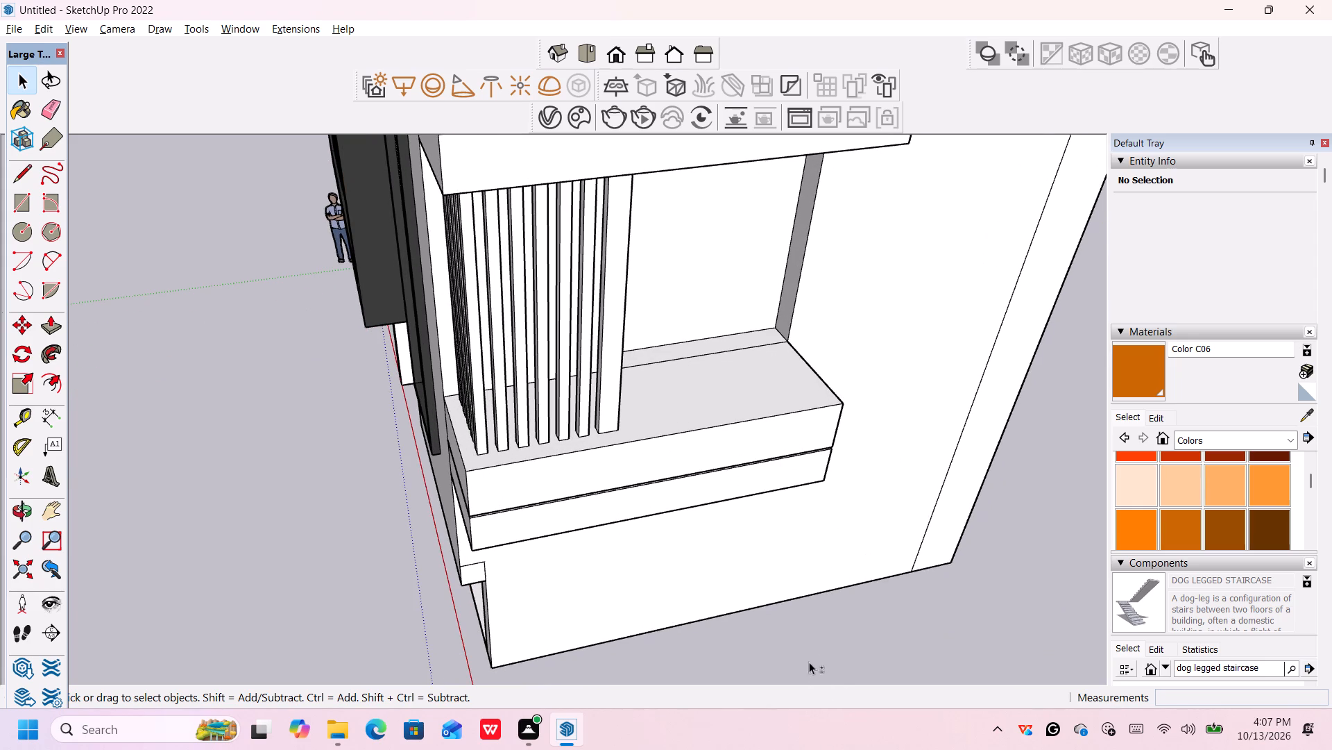
{"action": "middle_click_drag", "start_coordinate": [809, 662], "coordinate": [802, 631]}
{"action": "middle_click_drag", "start_coordinate": [810, 637], "coordinate": [801, 560]}
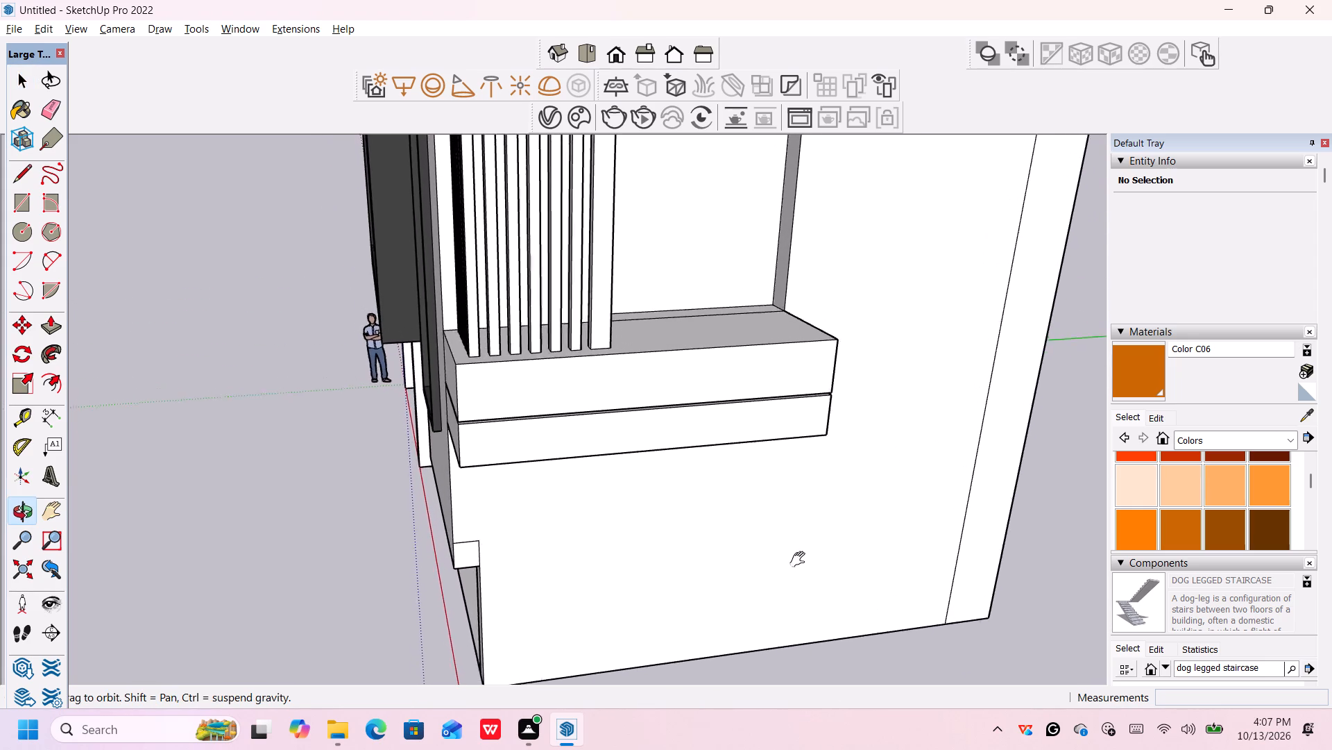
{"action": "middle_click_drag", "start_coordinate": [801, 560], "coordinate": [805, 748]}
{"action": "scroll", "coordinate": [674, 597], "scroll_direction": "up", "scroll_amount": 3}
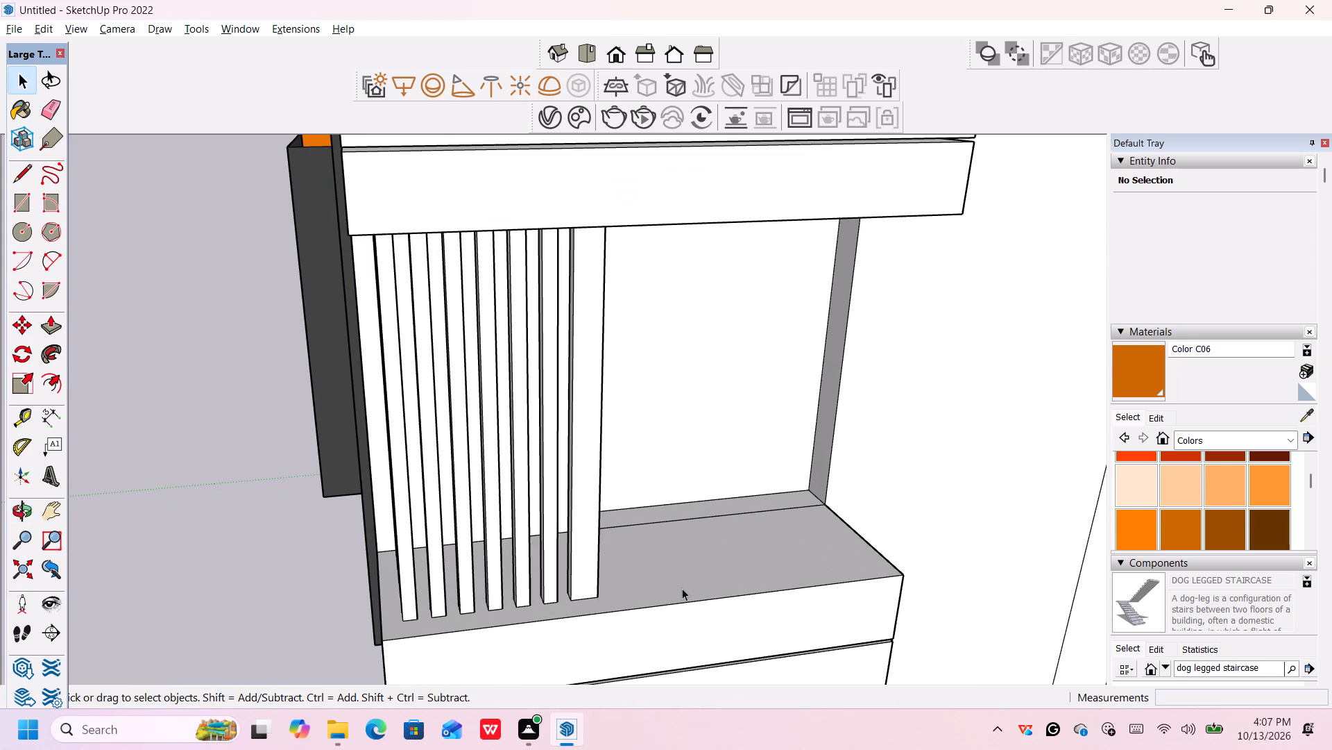
{"action": "middle_click_drag", "start_coordinate": [405, 524], "coordinate": [684, 509]}
{"action": "scroll", "coordinate": [180, 526], "scroll_direction": "down", "scroll_amount": 2}
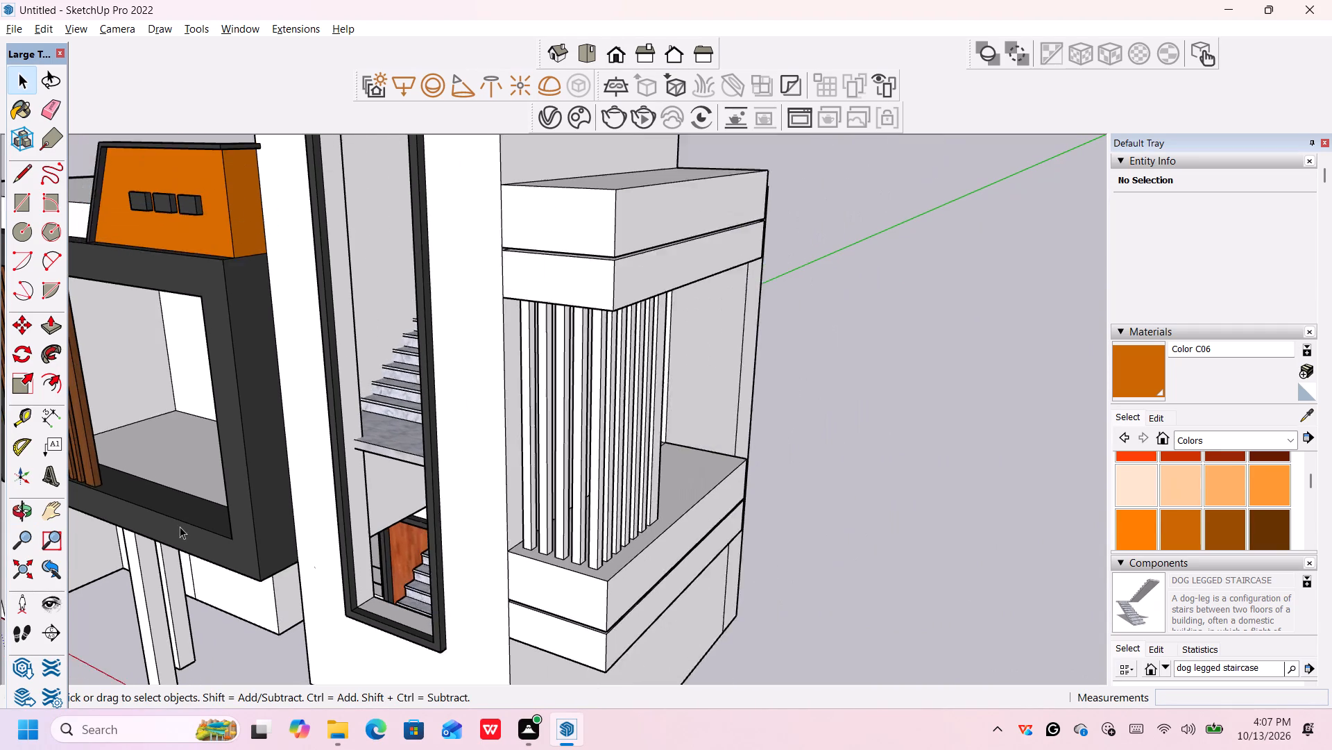
{"action": "scroll", "coordinate": [180, 526], "scroll_direction": "down", "scroll_amount": 3}
{"action": "middle_click_drag", "start_coordinate": [139, 472], "coordinate": [185, 476]}
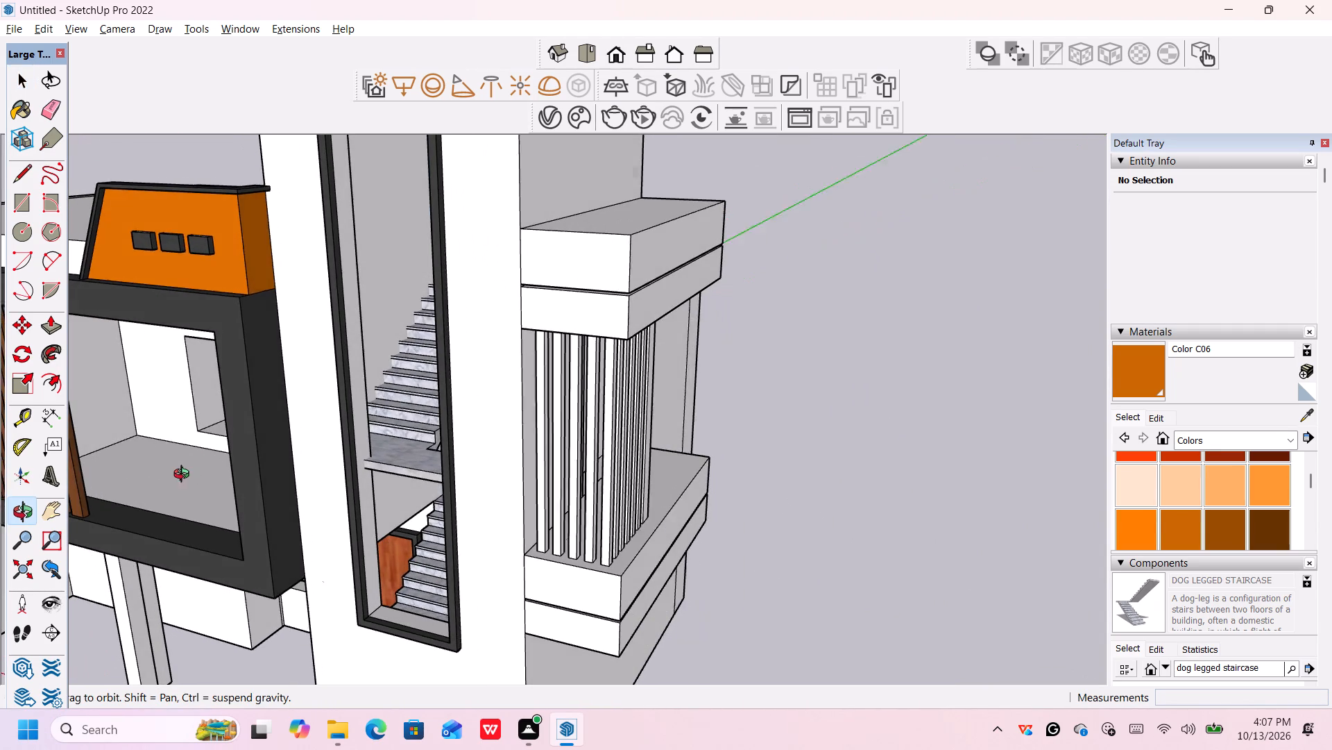
{"action": "middle_click_drag", "start_coordinate": [185, 476], "coordinate": [425, 476]}
{"action": "scroll", "coordinate": [425, 476], "scroll_direction": "up", "scroll_amount": 1}
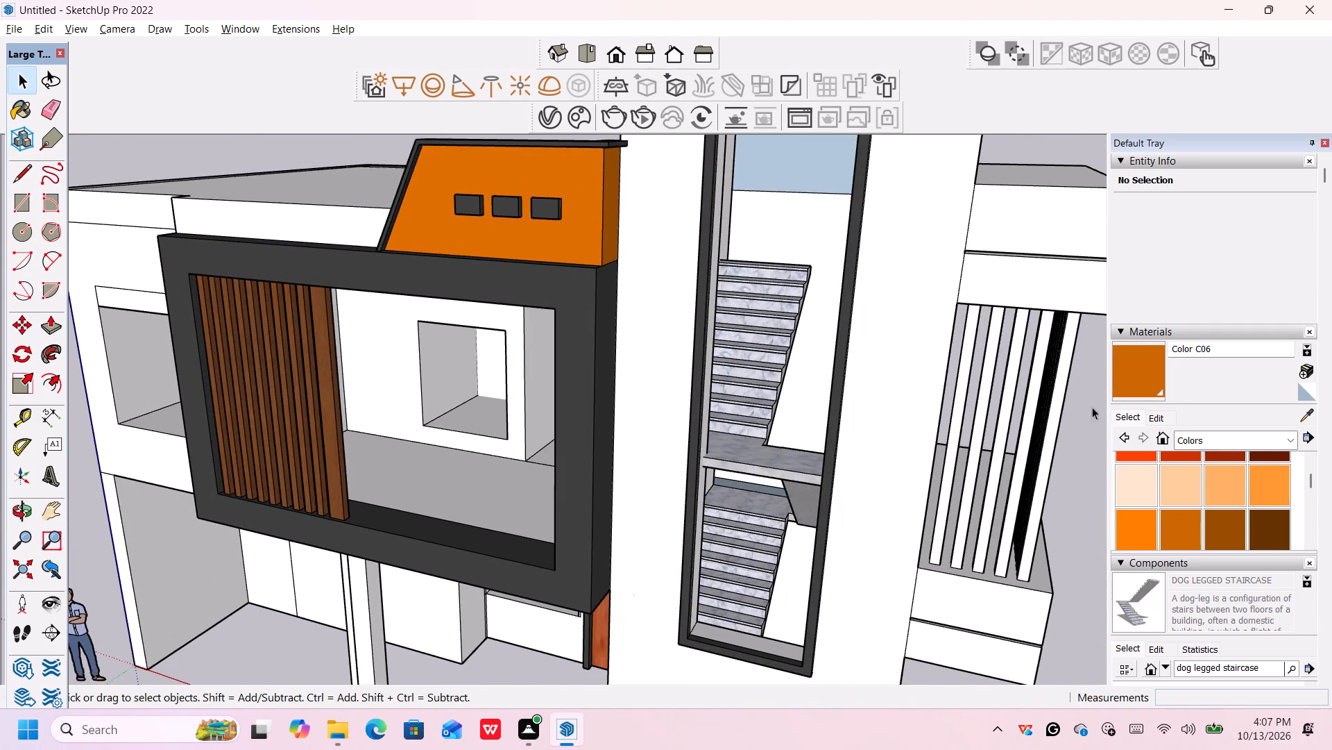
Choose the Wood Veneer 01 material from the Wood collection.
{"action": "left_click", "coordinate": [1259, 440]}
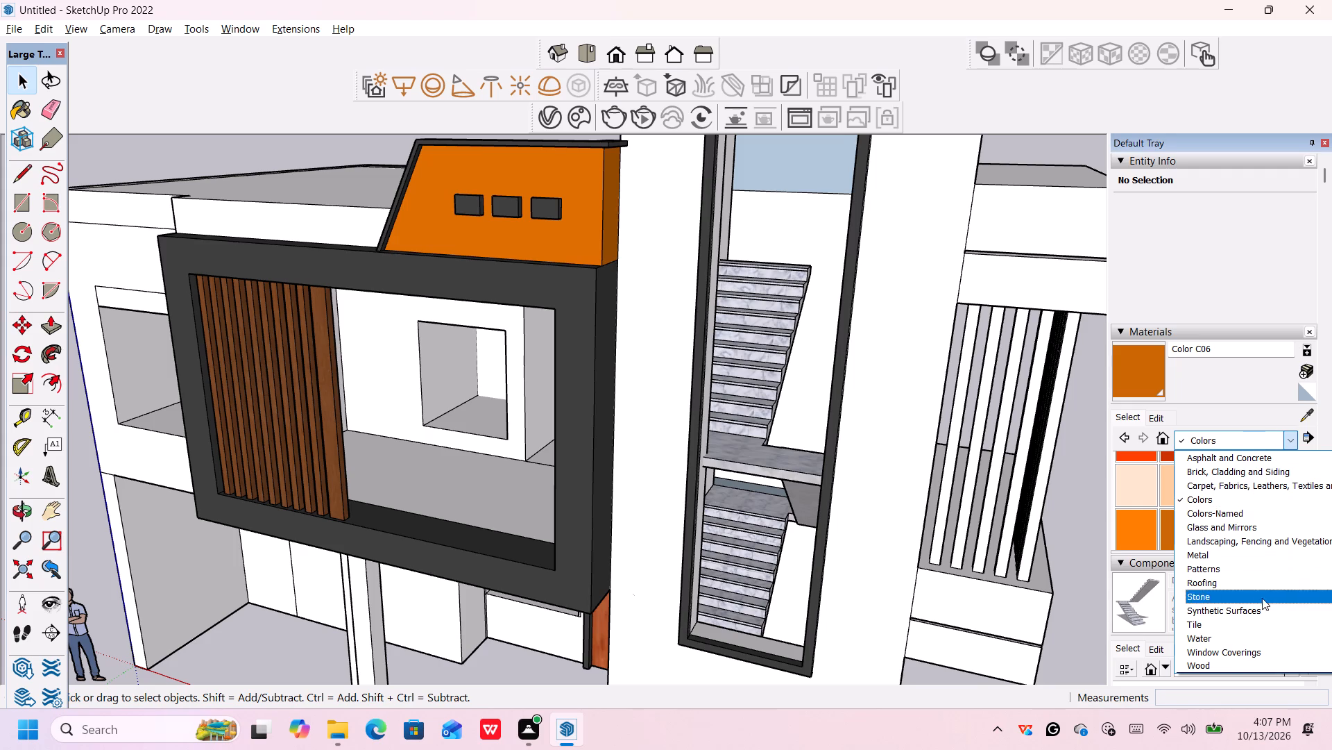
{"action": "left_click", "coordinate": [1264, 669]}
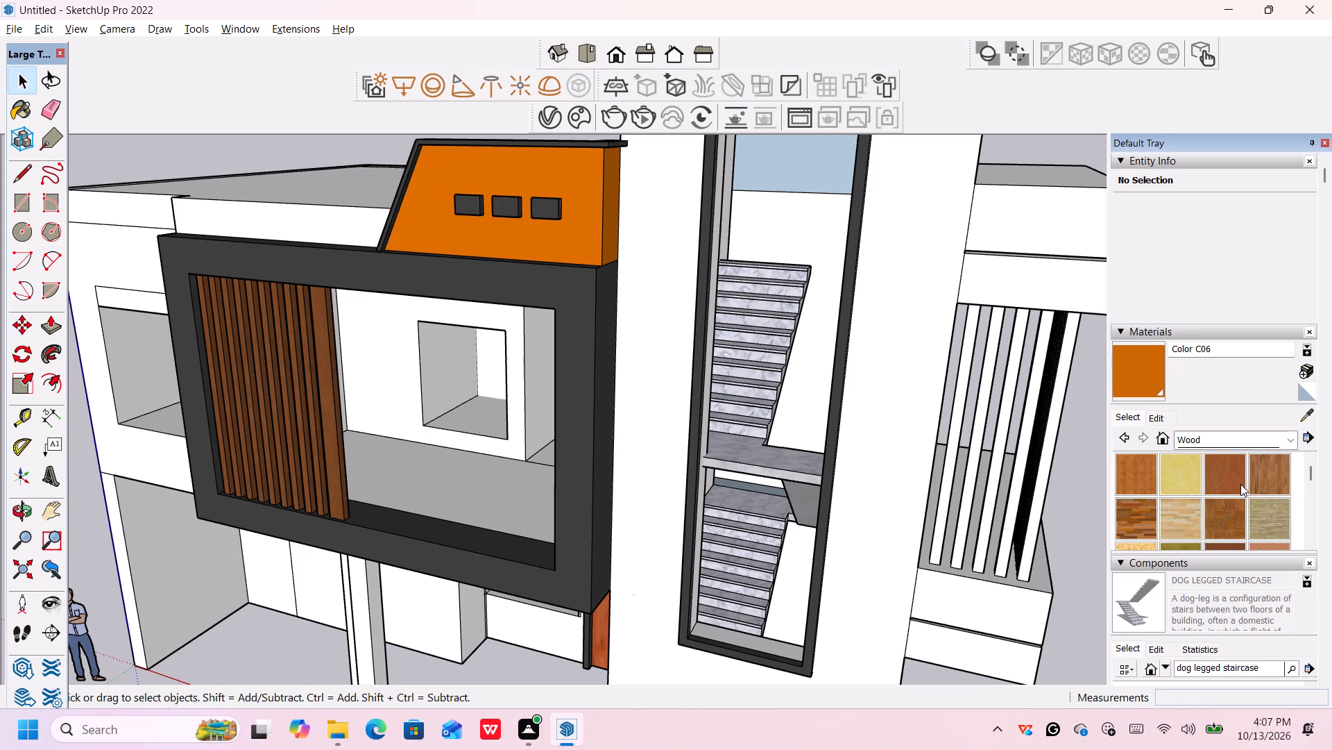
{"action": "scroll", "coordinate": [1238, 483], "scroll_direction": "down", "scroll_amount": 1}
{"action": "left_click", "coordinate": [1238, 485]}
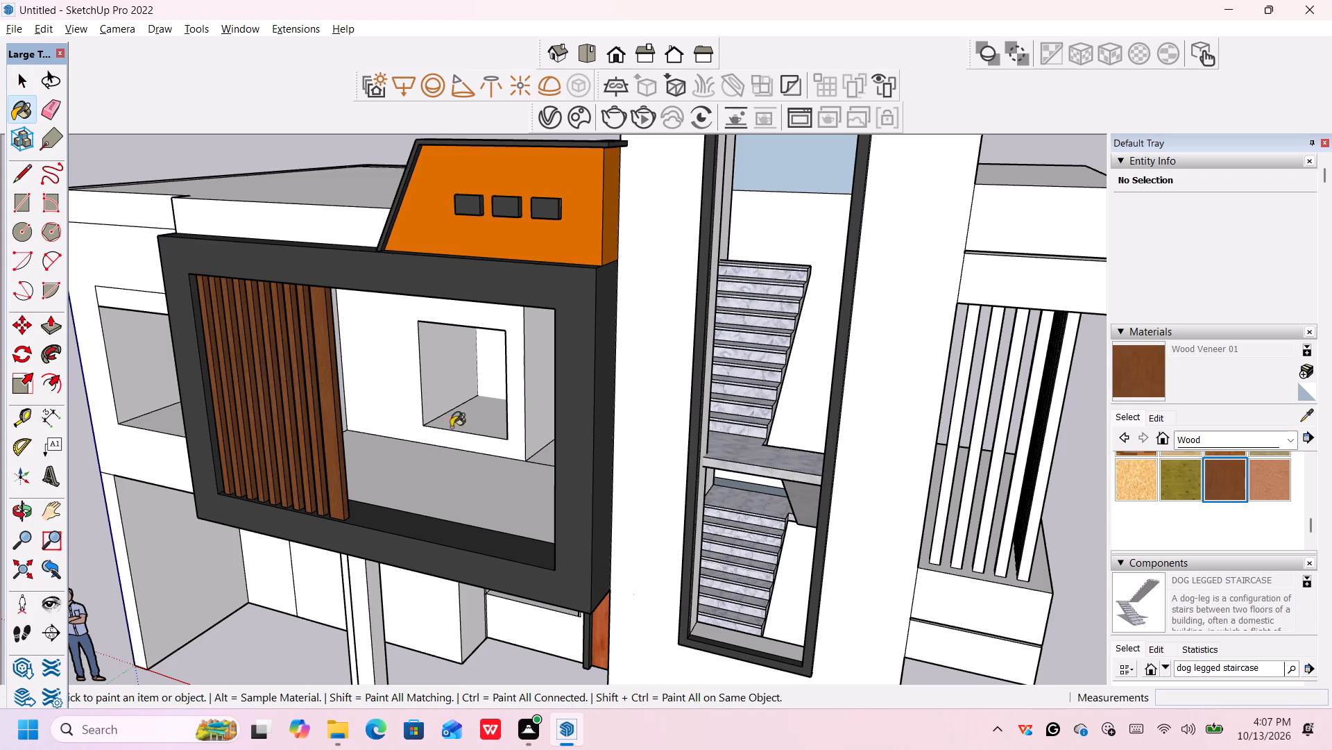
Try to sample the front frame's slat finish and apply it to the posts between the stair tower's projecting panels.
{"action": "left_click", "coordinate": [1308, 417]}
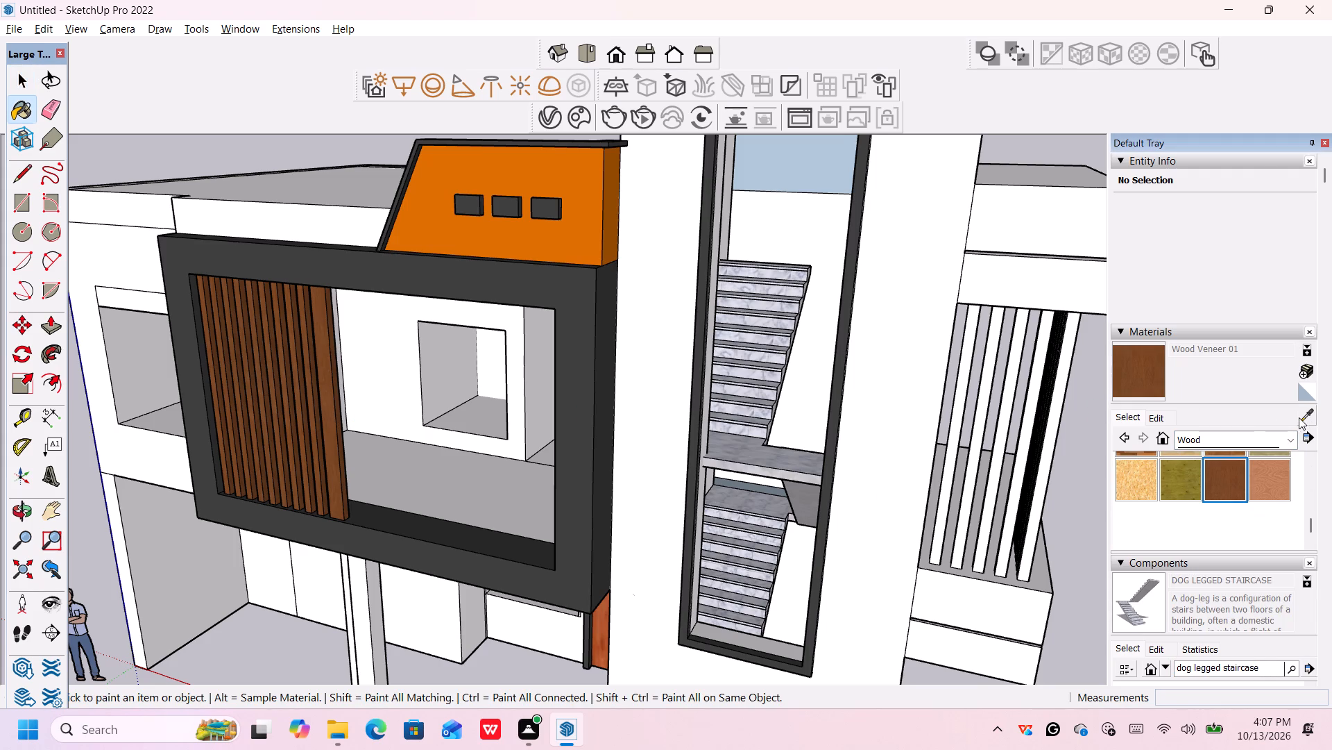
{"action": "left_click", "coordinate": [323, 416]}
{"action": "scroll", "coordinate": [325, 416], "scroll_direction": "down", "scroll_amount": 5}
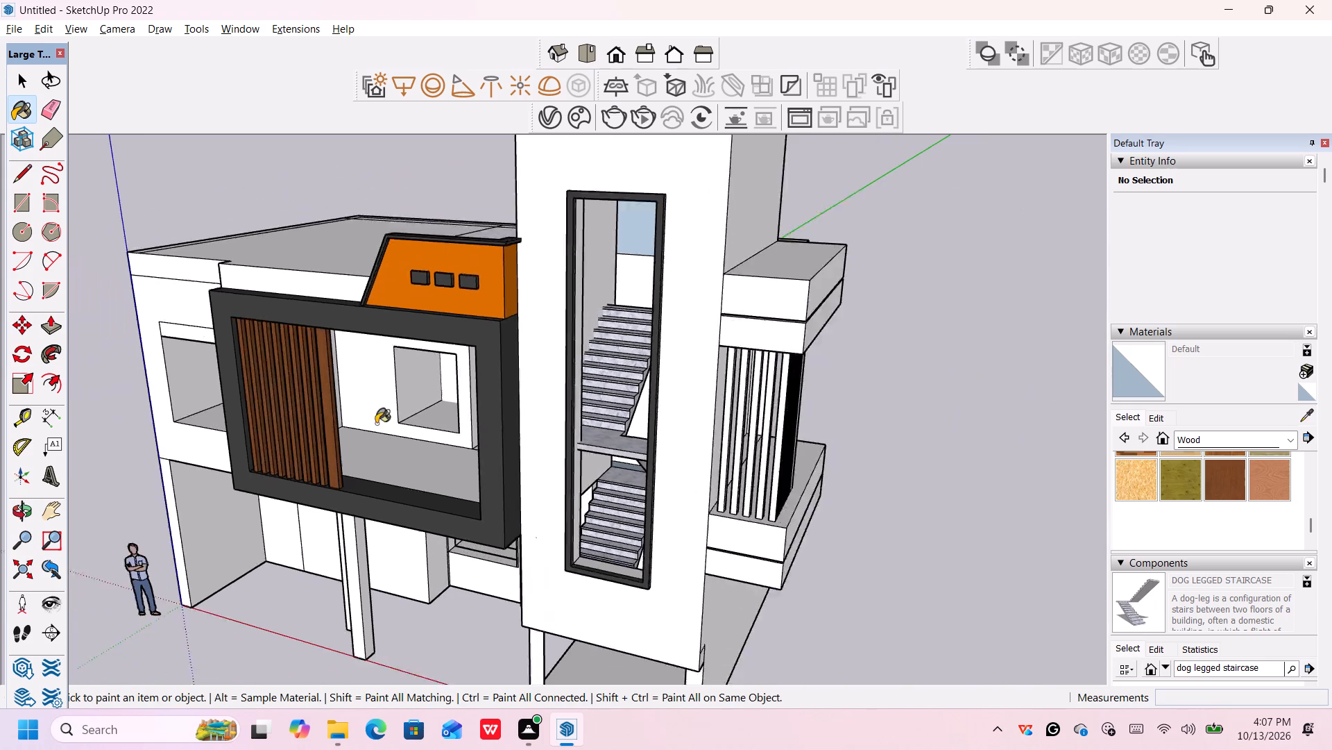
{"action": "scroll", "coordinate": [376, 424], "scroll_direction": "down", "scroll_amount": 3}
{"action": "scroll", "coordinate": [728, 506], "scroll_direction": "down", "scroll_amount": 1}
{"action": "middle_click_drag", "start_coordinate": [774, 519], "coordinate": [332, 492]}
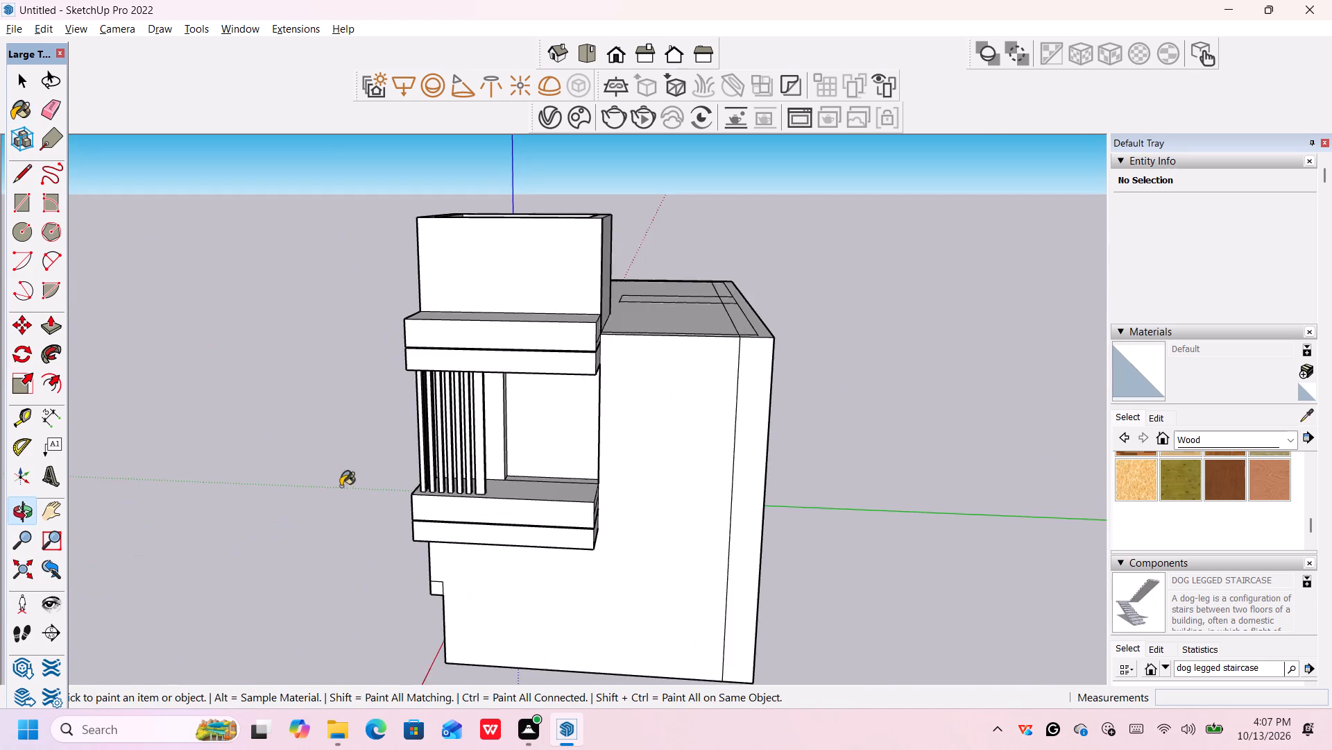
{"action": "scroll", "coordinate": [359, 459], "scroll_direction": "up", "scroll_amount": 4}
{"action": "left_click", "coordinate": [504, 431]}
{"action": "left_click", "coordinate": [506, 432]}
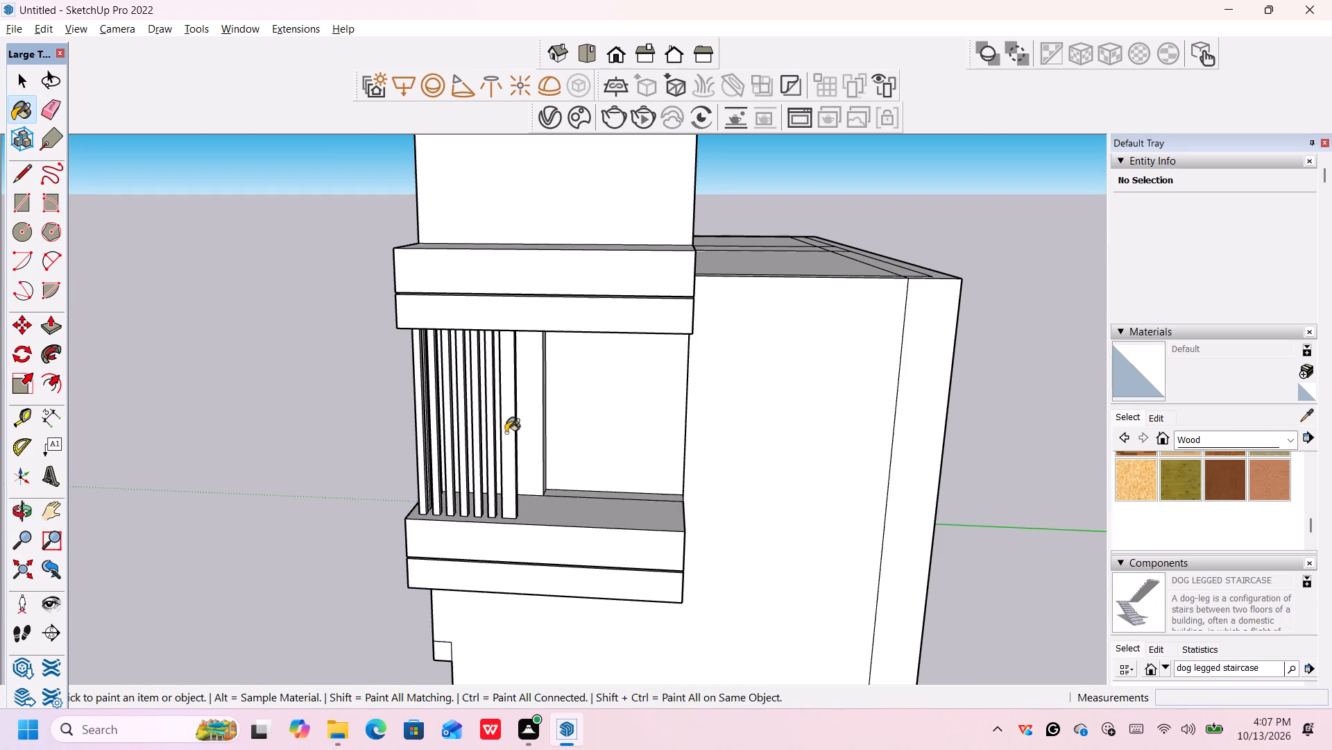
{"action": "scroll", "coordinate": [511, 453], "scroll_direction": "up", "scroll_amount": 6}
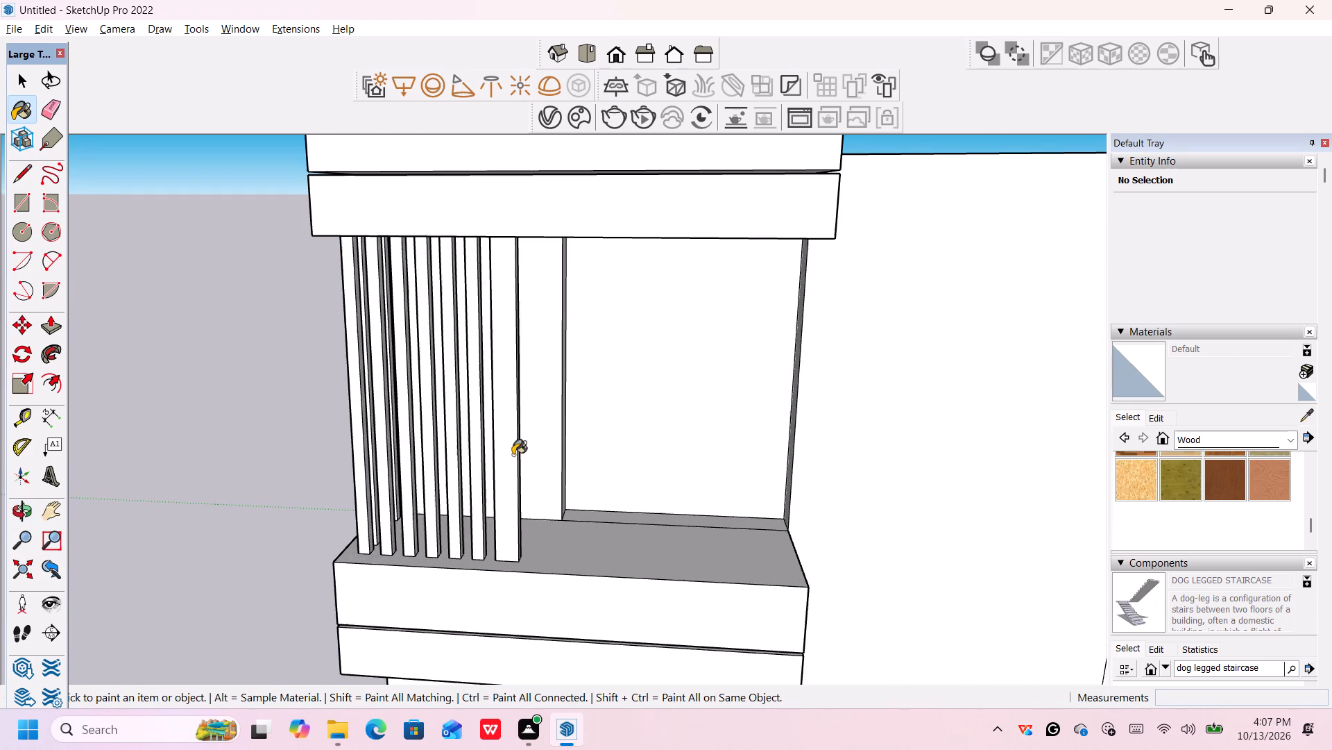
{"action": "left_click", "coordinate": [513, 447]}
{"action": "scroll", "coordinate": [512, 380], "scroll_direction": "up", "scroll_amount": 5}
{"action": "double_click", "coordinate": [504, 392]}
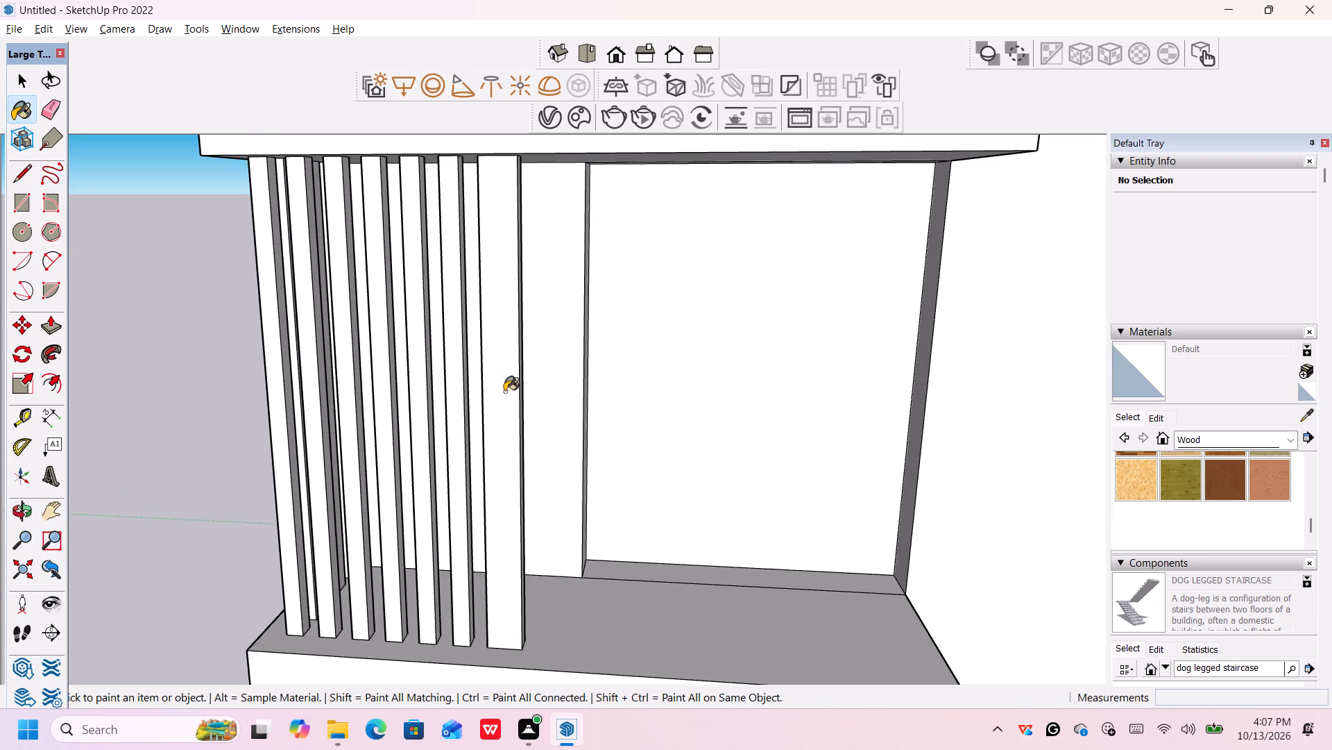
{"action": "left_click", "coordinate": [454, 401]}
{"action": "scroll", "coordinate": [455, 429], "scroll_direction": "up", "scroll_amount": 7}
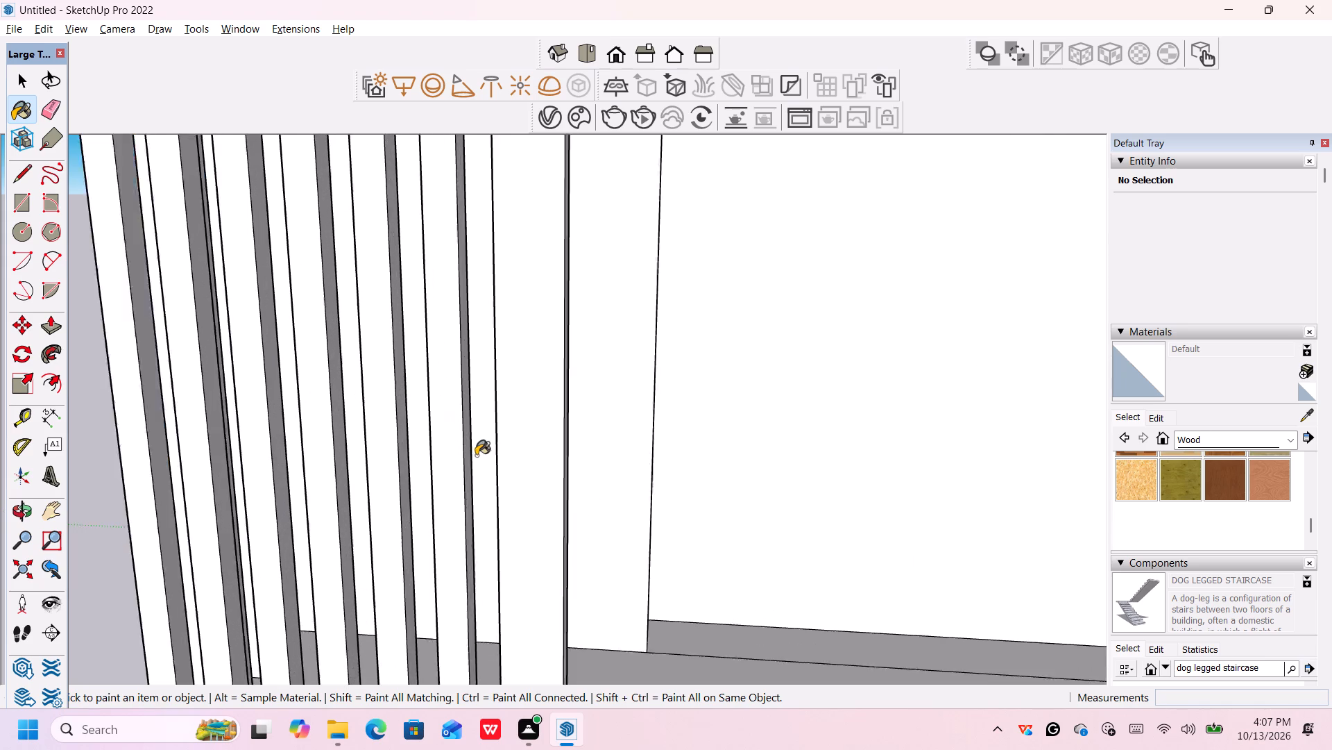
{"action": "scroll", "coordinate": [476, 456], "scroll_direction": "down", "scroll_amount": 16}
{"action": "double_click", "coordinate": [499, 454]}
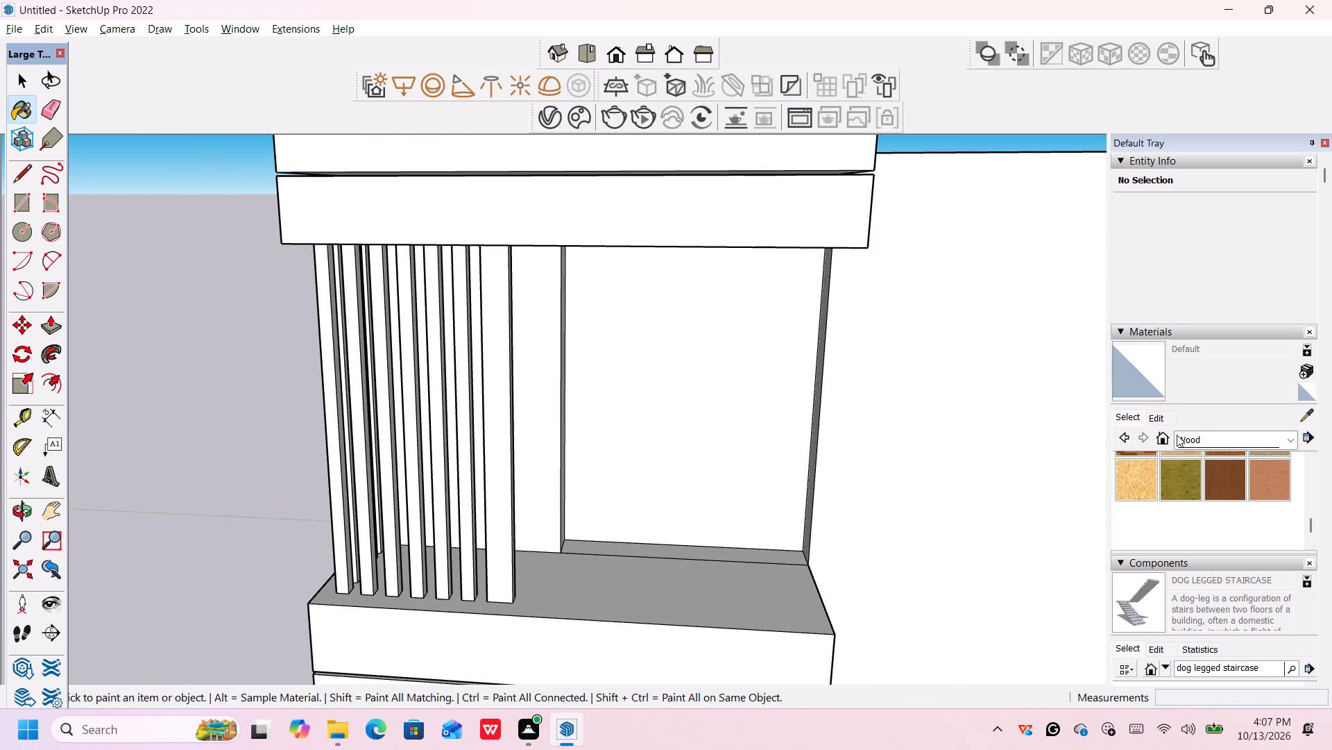
Paint the outer faces of the seven posts along the panel's long side with Wood Veneer 01.
{"action": "left_click", "coordinate": [1228, 478]}
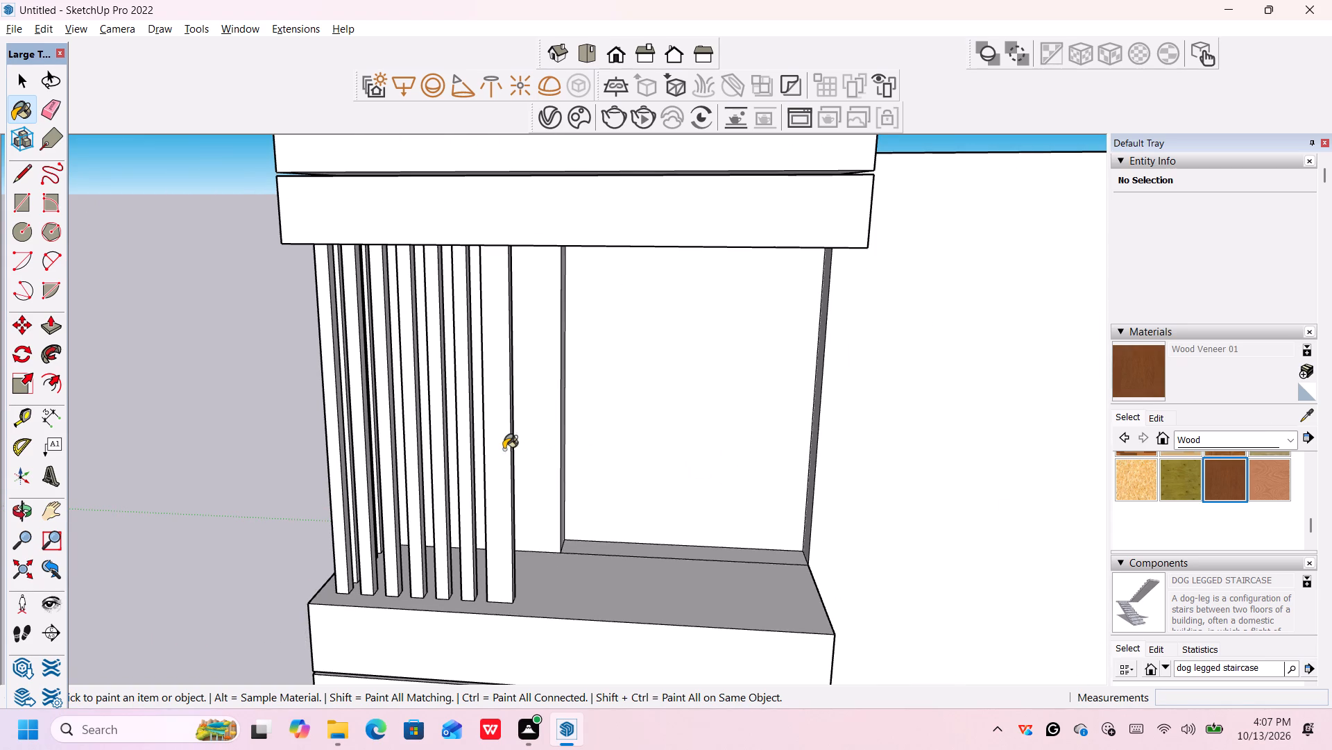
{"action": "left_click", "coordinate": [502, 449]}
{"action": "scroll", "coordinate": [494, 451], "scroll_direction": "down", "scroll_amount": 6}
{"action": "middle_click_drag", "start_coordinate": [507, 456], "coordinate": [590, 443]}
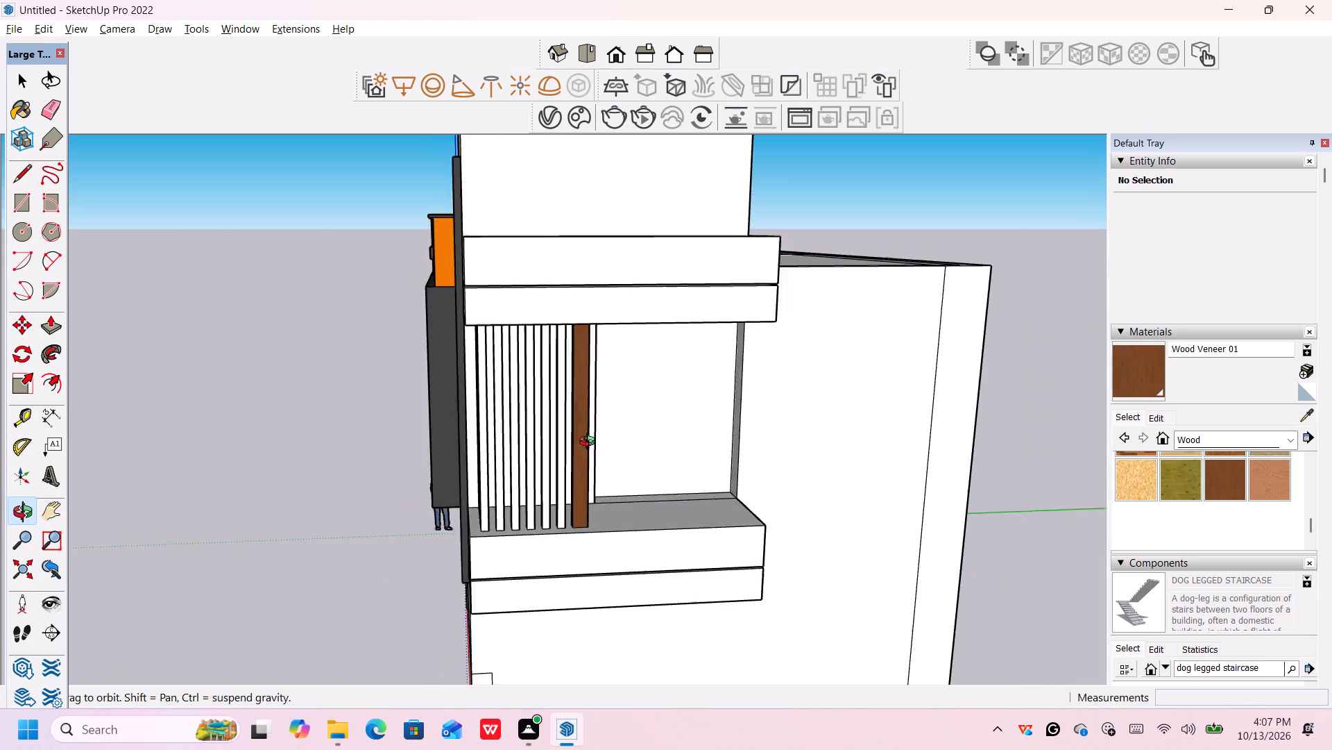
{"action": "middle_click_drag", "start_coordinate": [590, 443], "coordinate": [696, 430]}
{"action": "scroll", "coordinate": [690, 428], "scroll_direction": "up", "scroll_amount": 9}
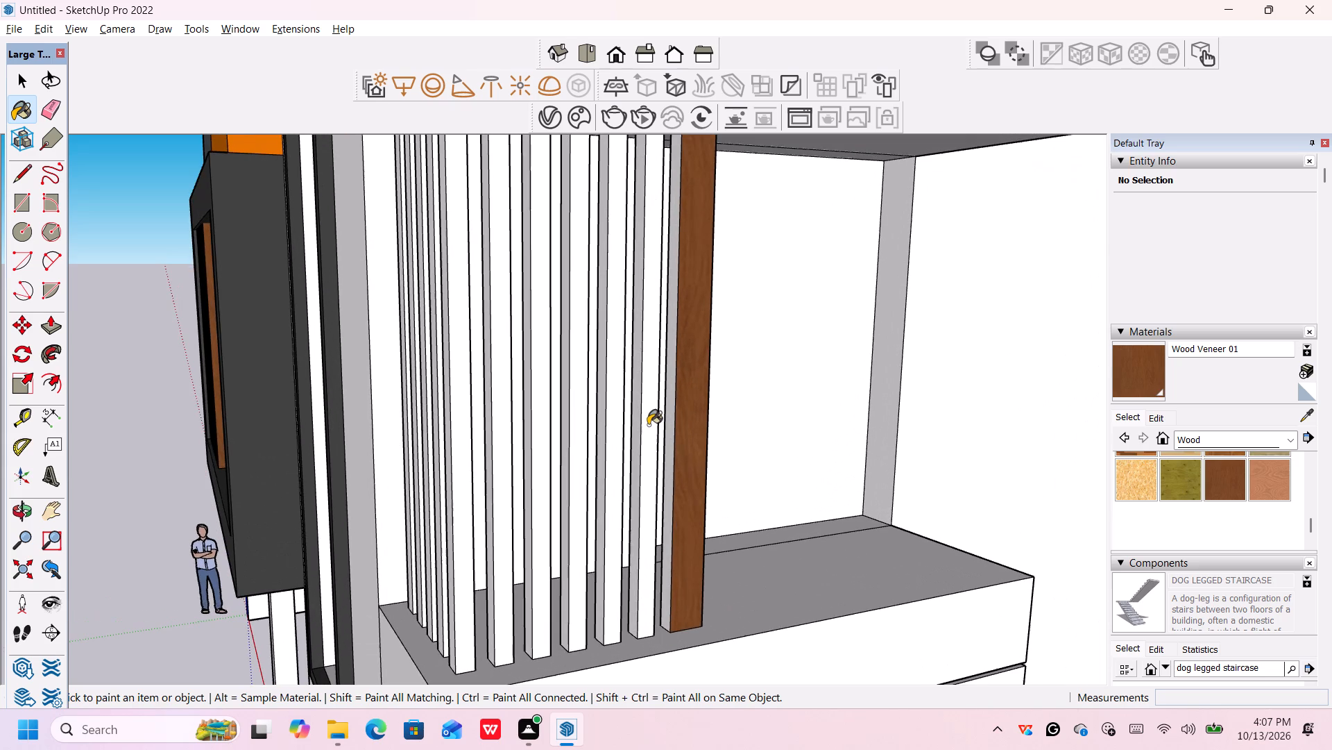
{"action": "left_click", "coordinate": [648, 426]}
{"action": "left_click", "coordinate": [614, 441]}
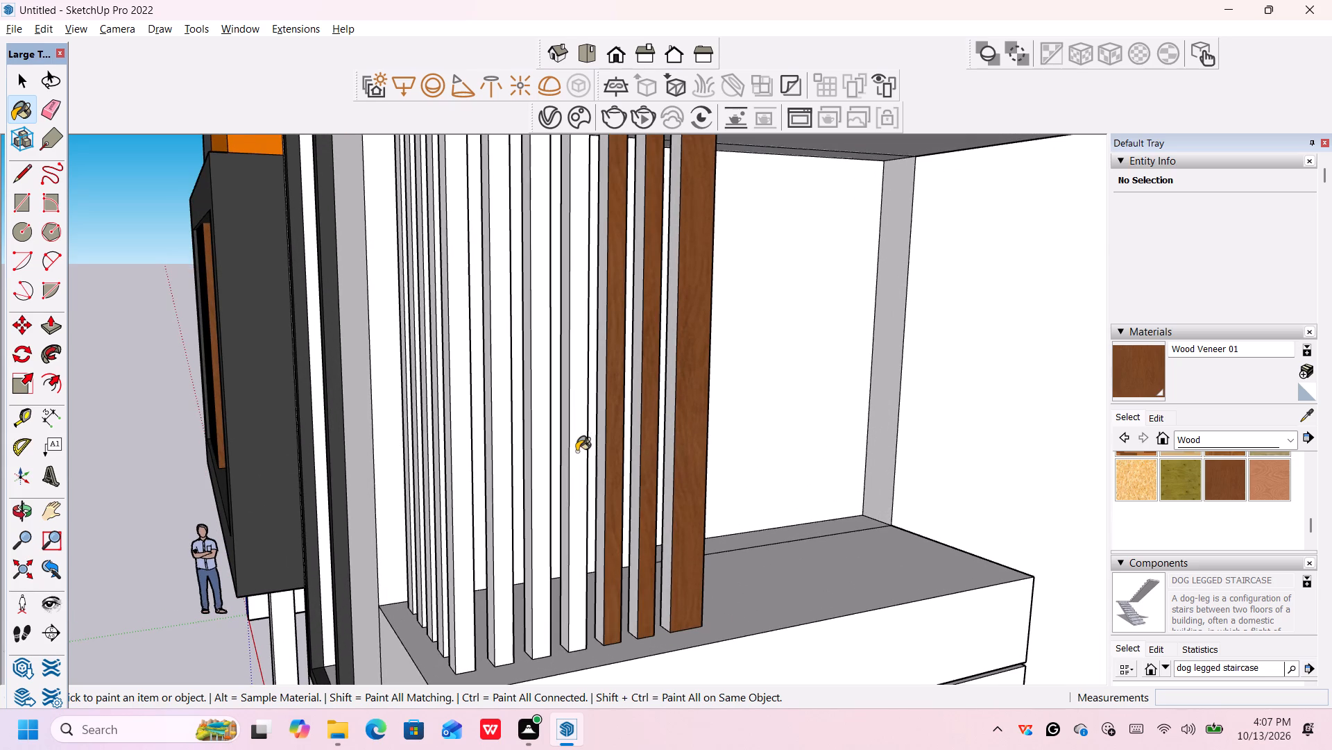
{"action": "left_click", "coordinate": [577, 451]}
{"action": "left_click", "coordinate": [540, 467]}
{"action": "left_click", "coordinate": [497, 478]}
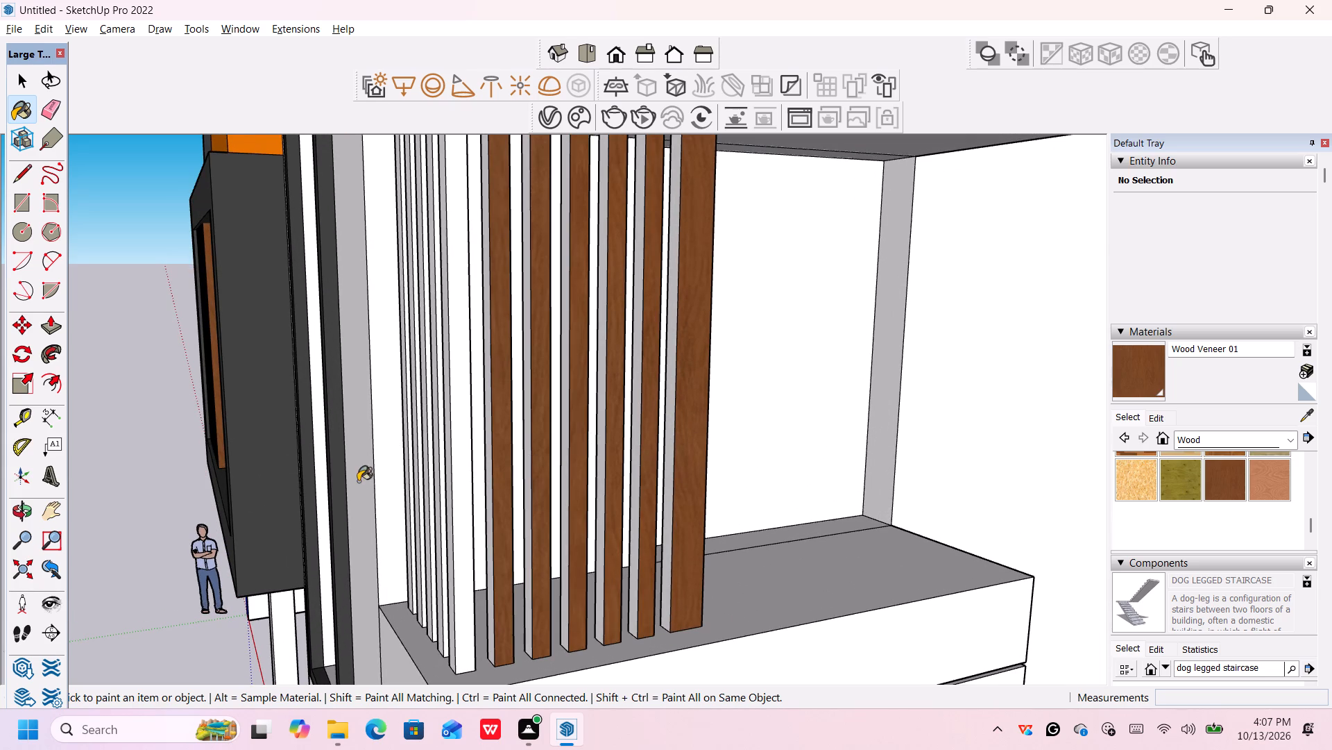
{"action": "left_click", "coordinate": [459, 473]}
Paint the front and exposed side faces of the four posts along the panel's short front edge with Wood Veneer 01.
{"action": "middle_click_drag", "start_coordinate": [451, 473], "coordinate": [561, 462]}
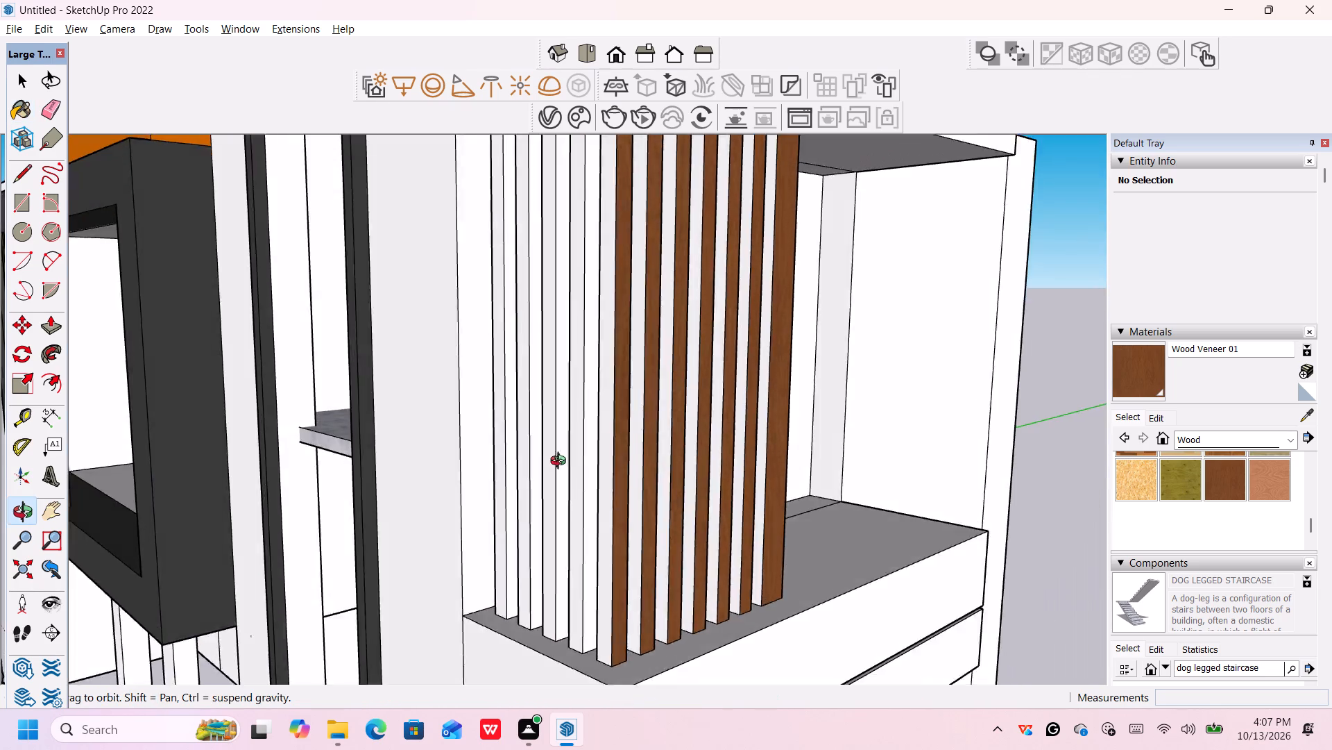
{"action": "middle_click_drag", "start_coordinate": [561, 462], "coordinate": [603, 451]}
{"action": "left_click", "coordinate": [544, 442]}
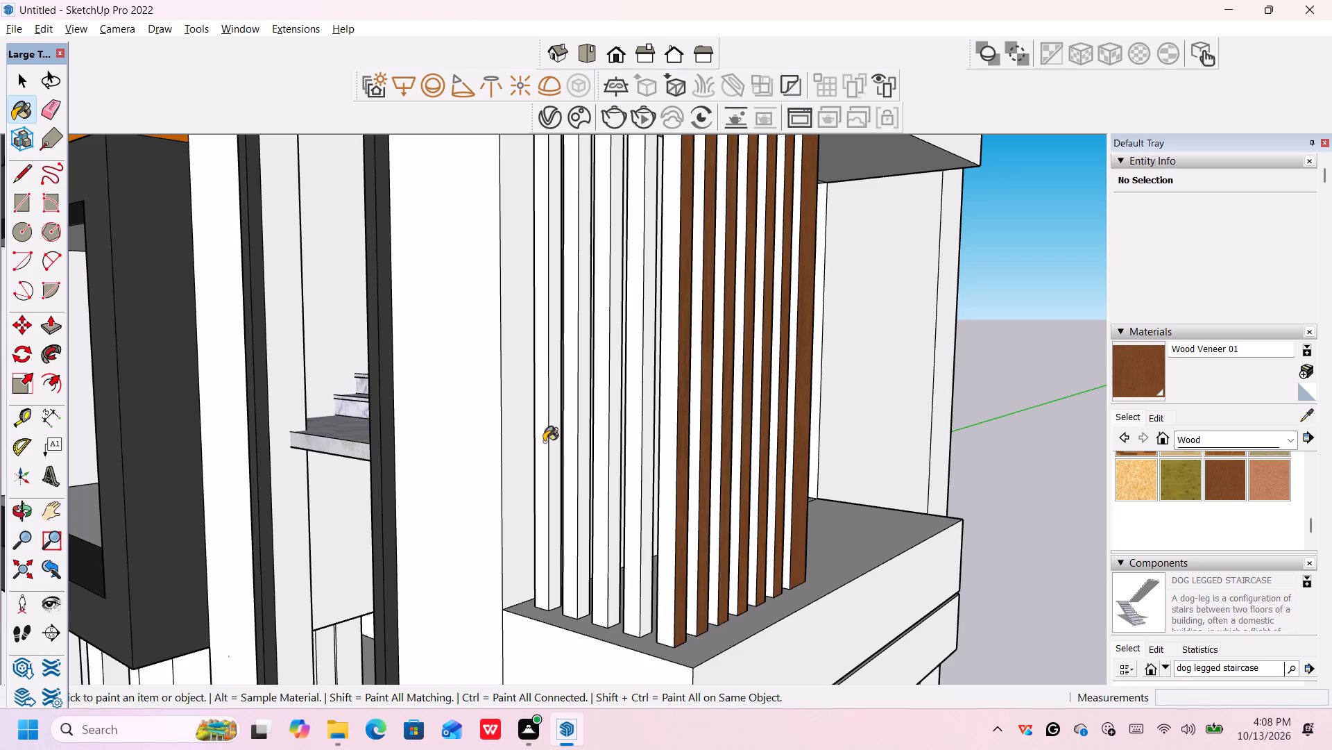
{"action": "left_click", "coordinate": [572, 436]}
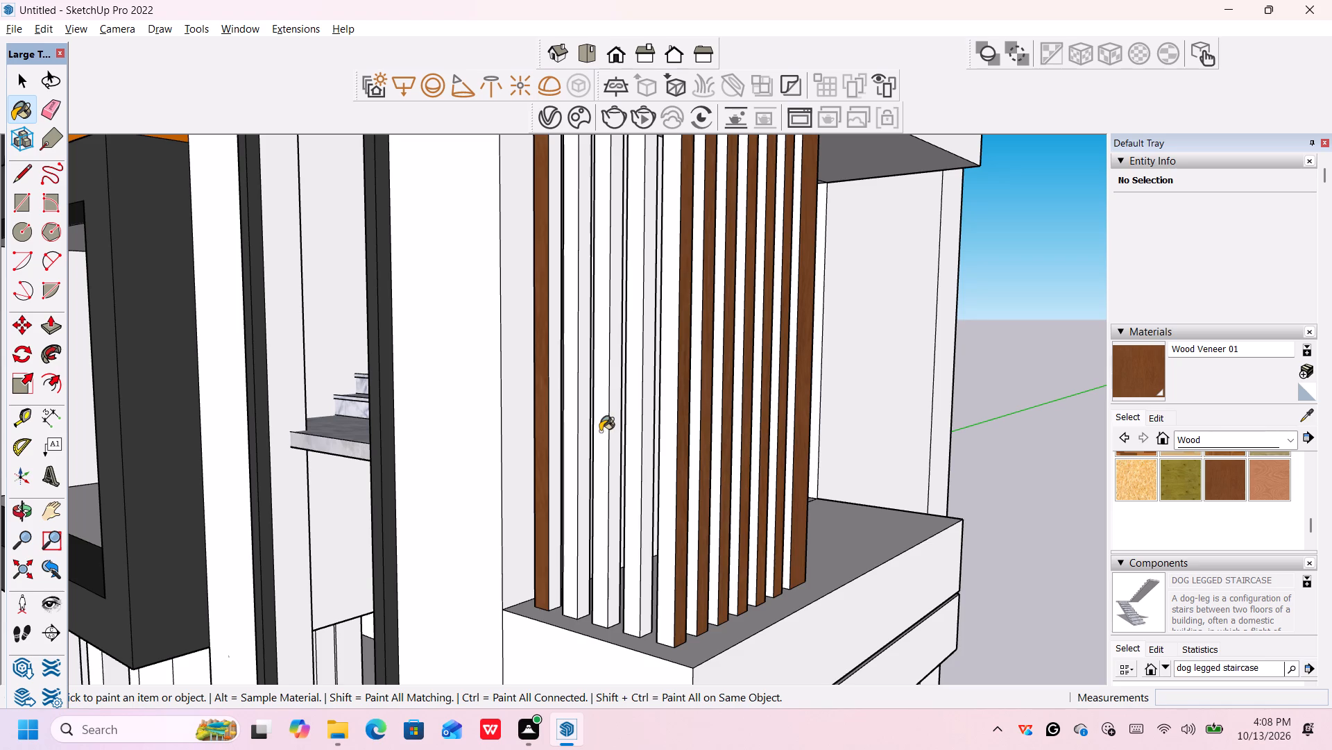
{"action": "left_click", "coordinate": [601, 432]}
{"action": "left_click", "coordinate": [637, 446]}
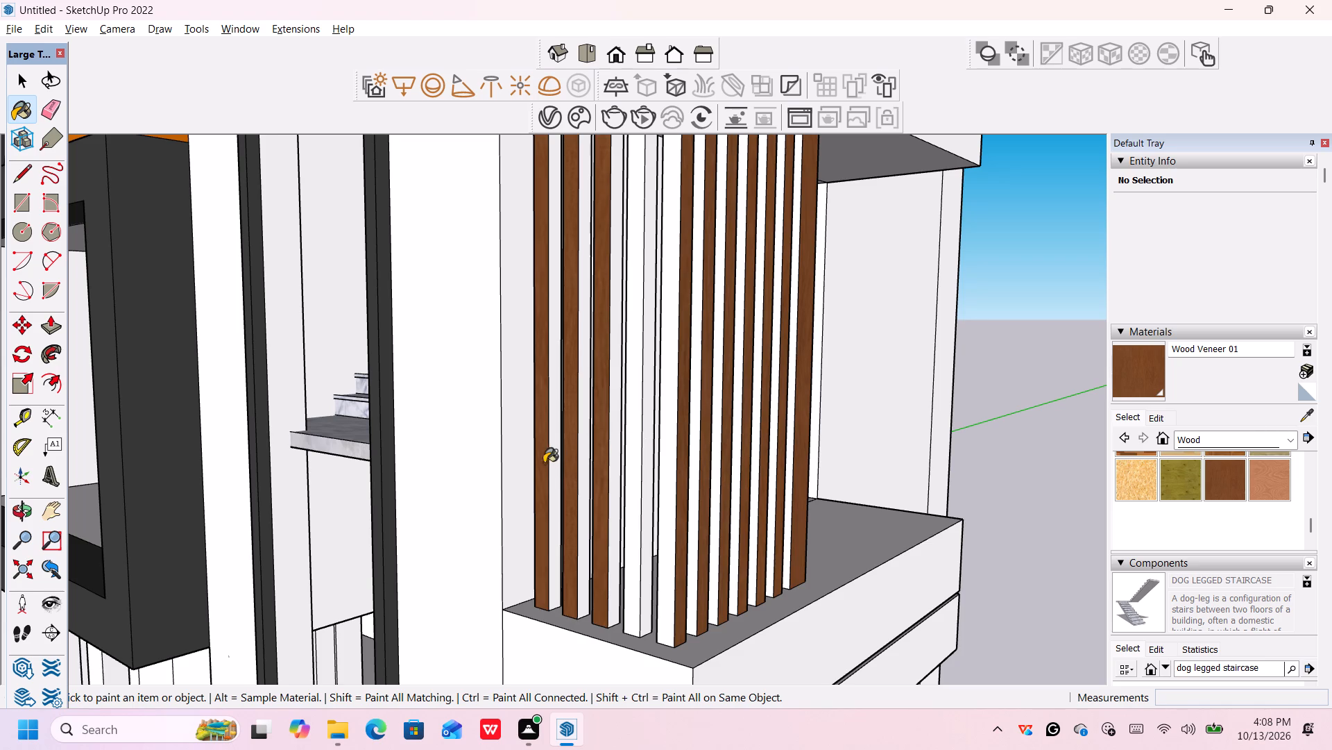
{"action": "scroll", "coordinate": [553, 460], "scroll_direction": "up", "scroll_amount": 2}
{"action": "left_click", "coordinate": [552, 460]}
{"action": "left_click", "coordinate": [586, 470]}
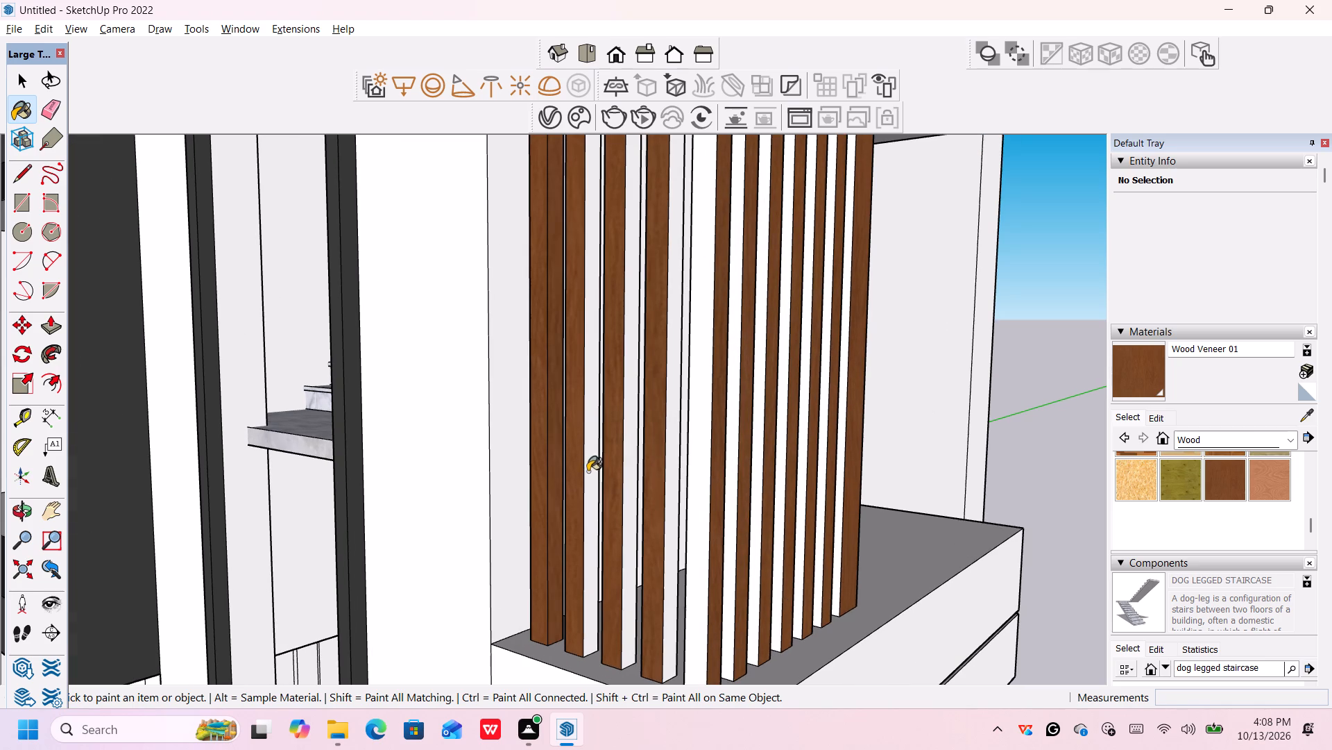
{"action": "left_click", "coordinate": [628, 485]}
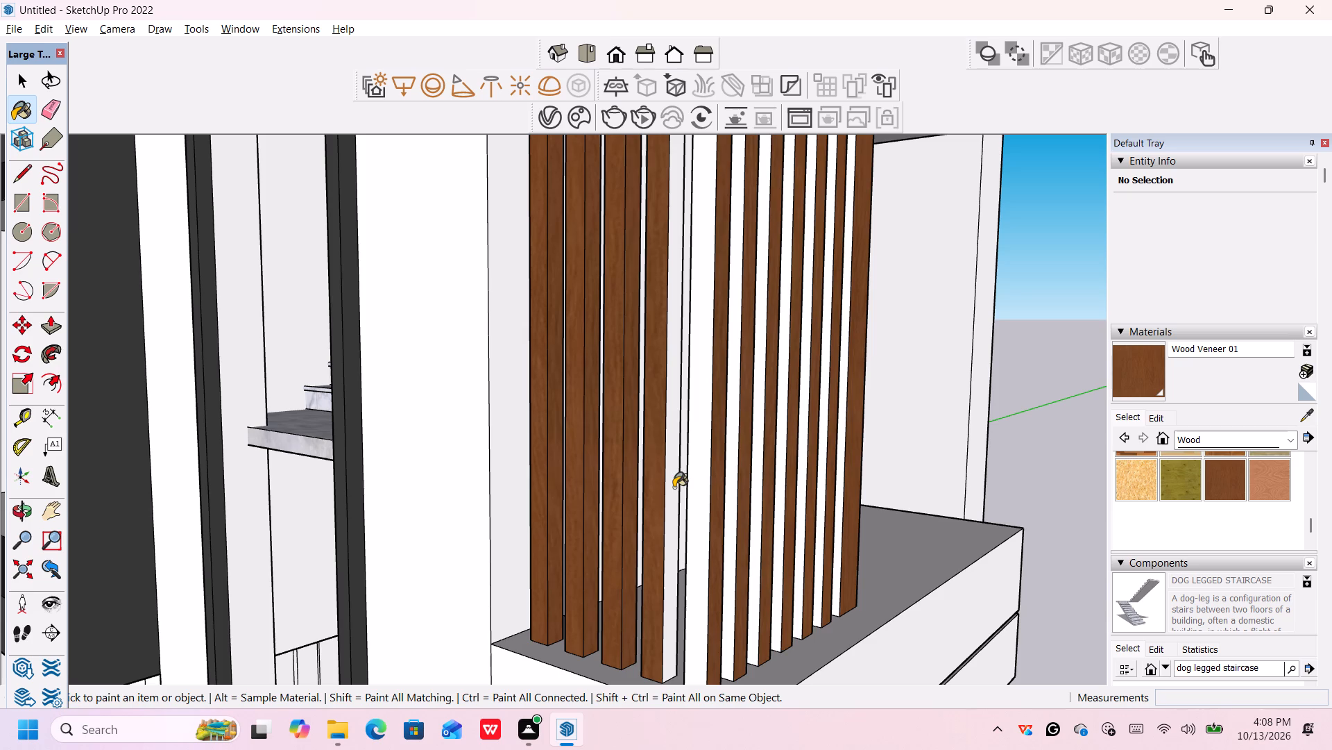
{"action": "left_click", "coordinate": [674, 487]}
Paint the front-facing sides of the seven long-side posts, starting at the corner post, with Wood Veneer 01.
{"action": "left_click", "coordinate": [700, 483]}
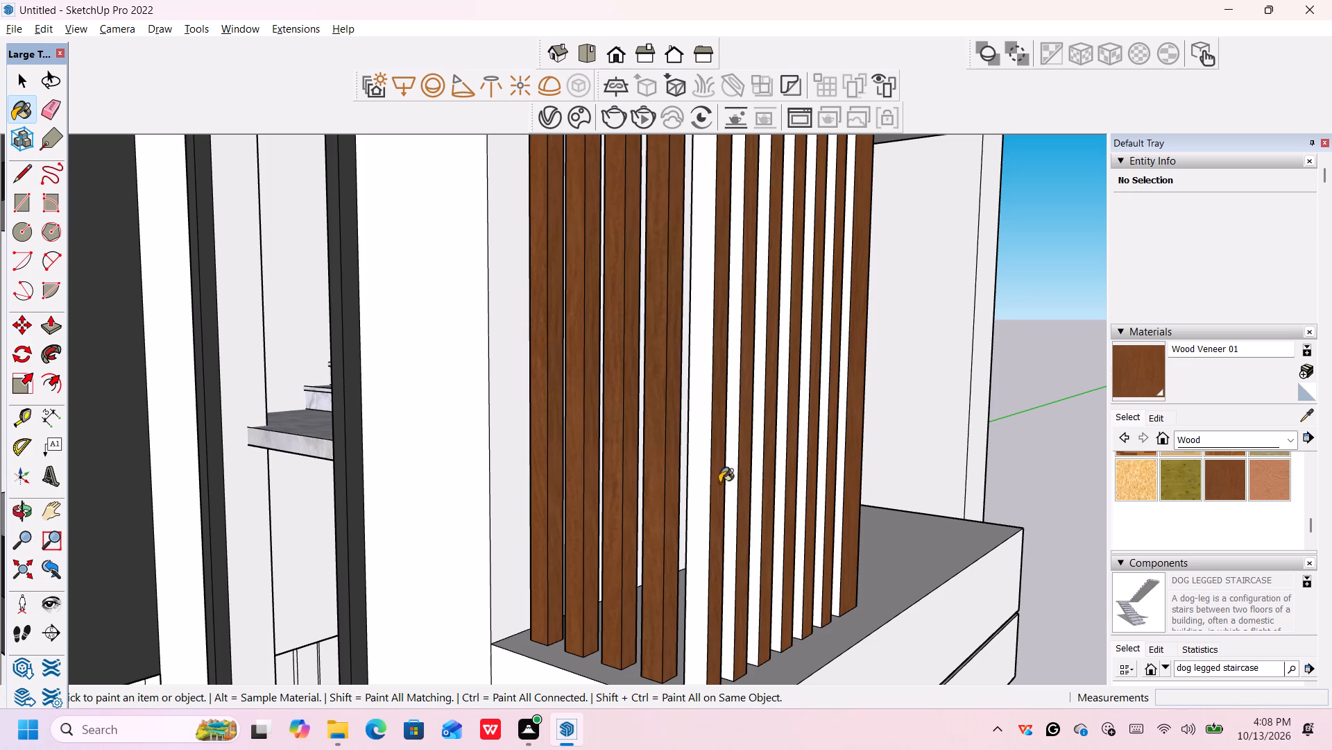
{"action": "left_click", "coordinate": [731, 486]}
{"action": "left_click", "coordinate": [756, 487]}
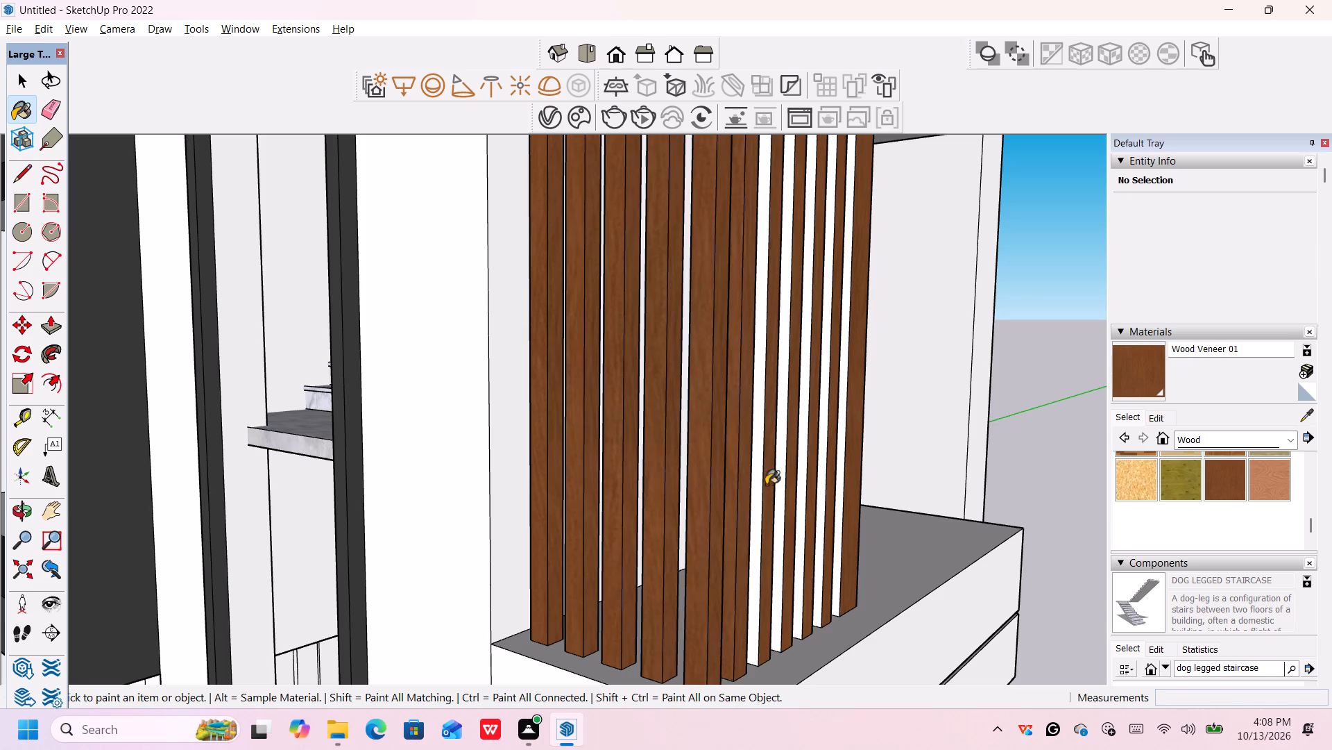
{"action": "left_click", "coordinate": [778, 481]}
{"action": "left_click", "coordinate": [800, 466]}
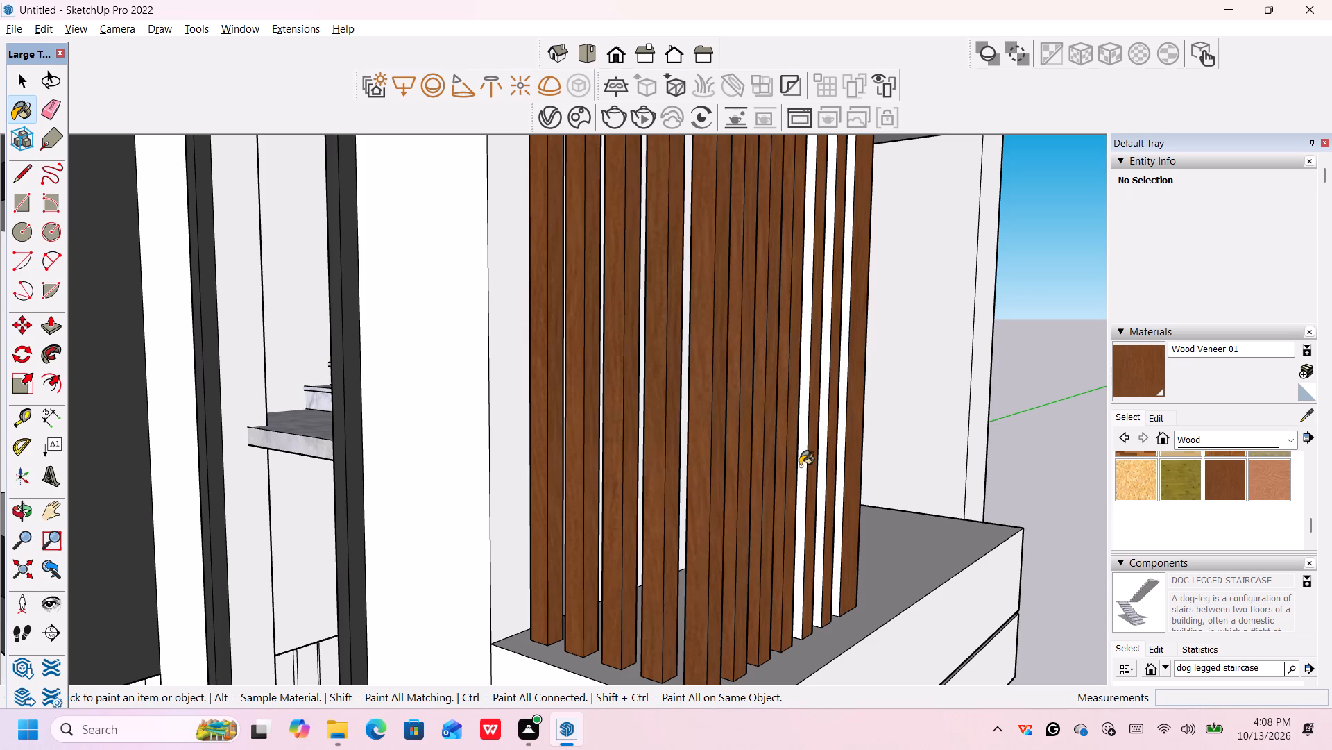
{"action": "left_click", "coordinate": [823, 456]}
{"action": "left_click", "coordinate": [839, 456]}
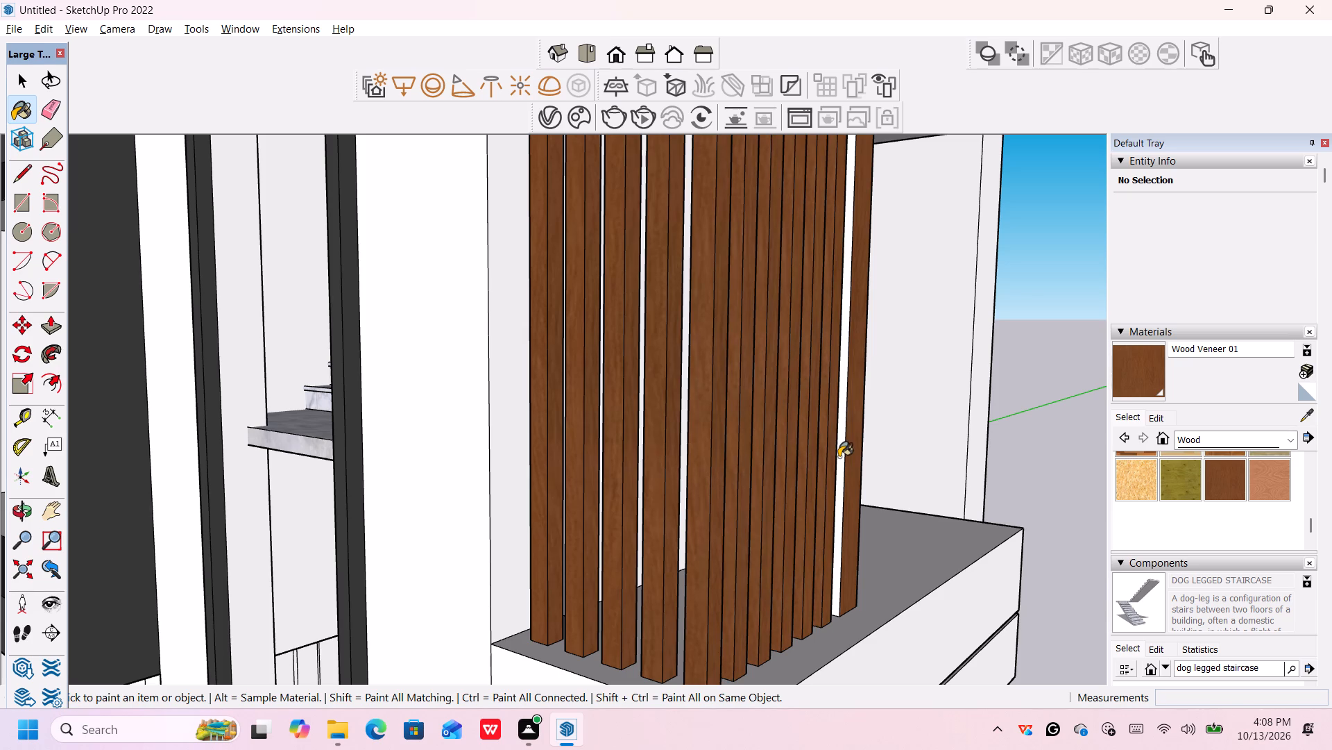
Paint the rear-facing sides of the seven long-side posts, including the wide end post, with Wood Veneer 01.
{"action": "scroll", "coordinate": [837, 456], "scroll_direction": "down", "scroll_amount": 15}
{"action": "middle_click_drag", "start_coordinate": [863, 491], "coordinate": [654, 532]}
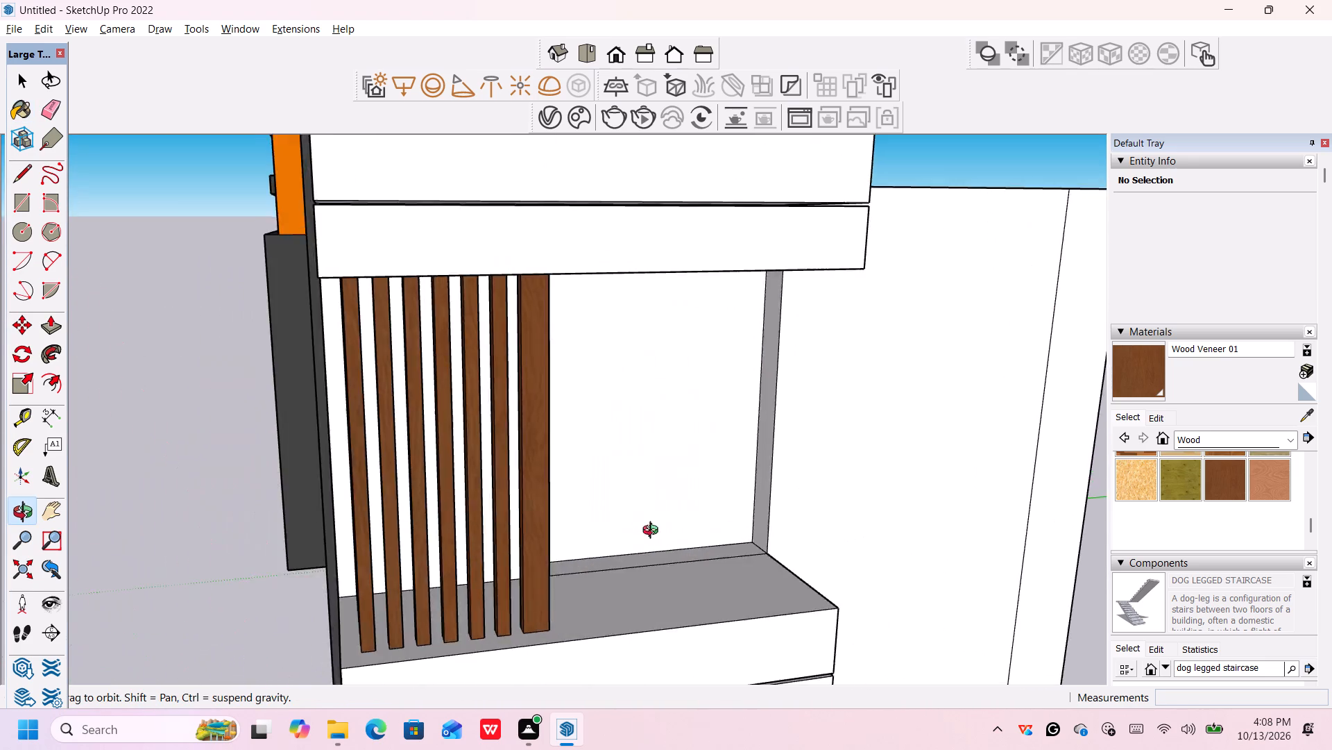
{"action": "middle_click_drag", "start_coordinate": [654, 532], "coordinate": [449, 504]}
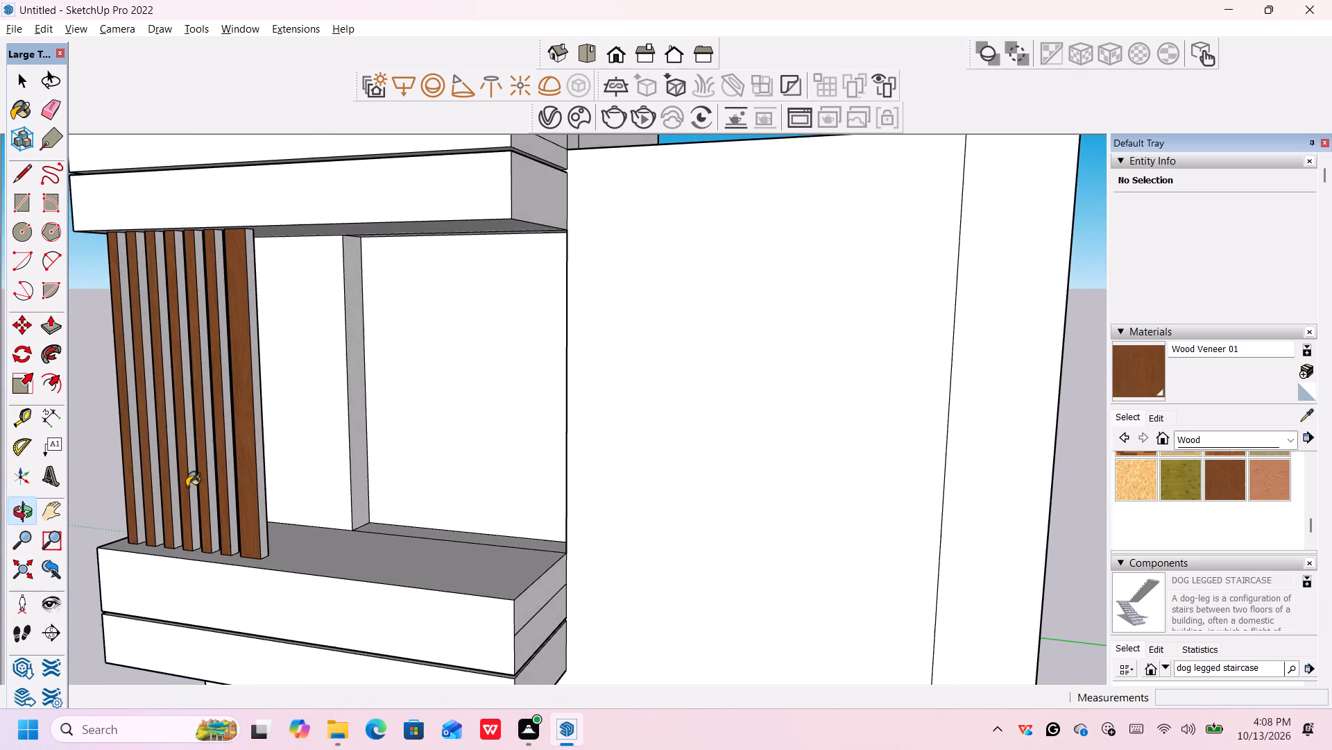
{"action": "scroll", "coordinate": [166, 487], "scroll_direction": "up", "scroll_amount": 9}
{"action": "left_click", "coordinate": [121, 507]}
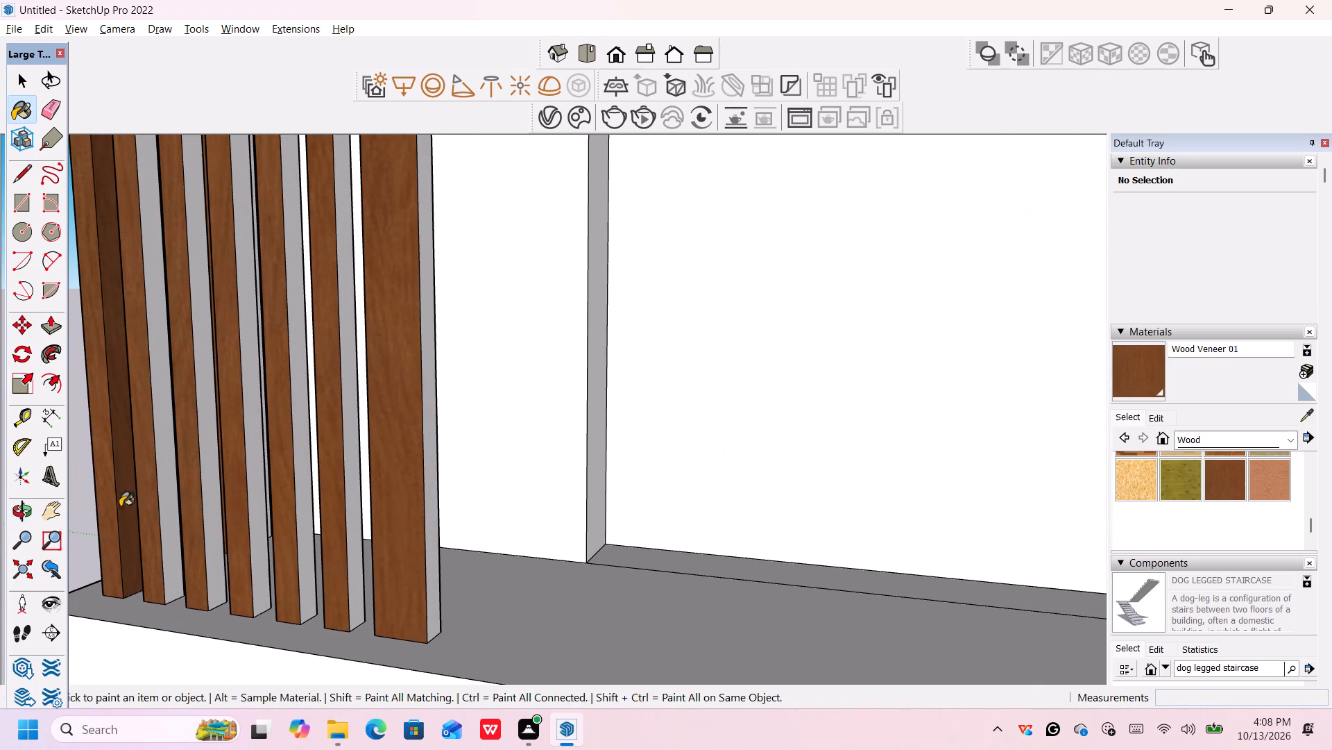
{"action": "left_click", "coordinate": [166, 503]}
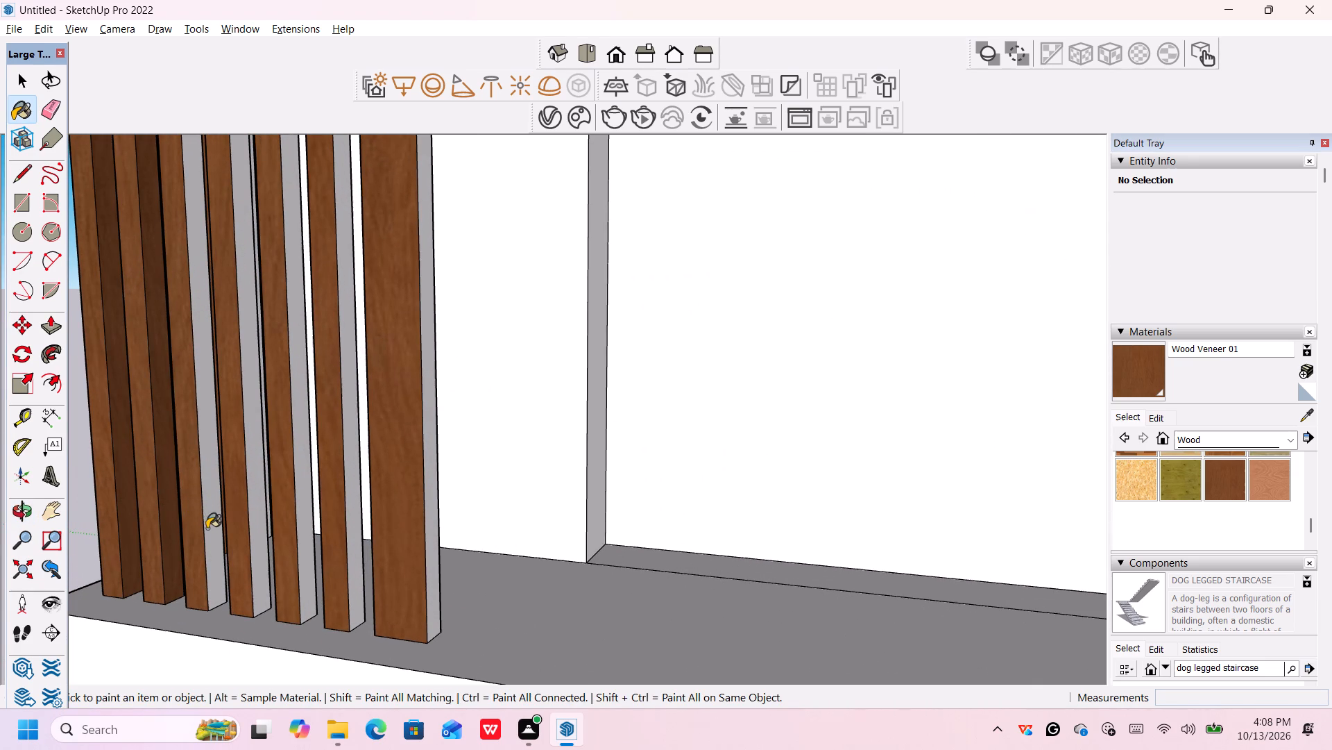
{"action": "left_click", "coordinate": [208, 530]}
{"action": "left_click", "coordinate": [255, 519]}
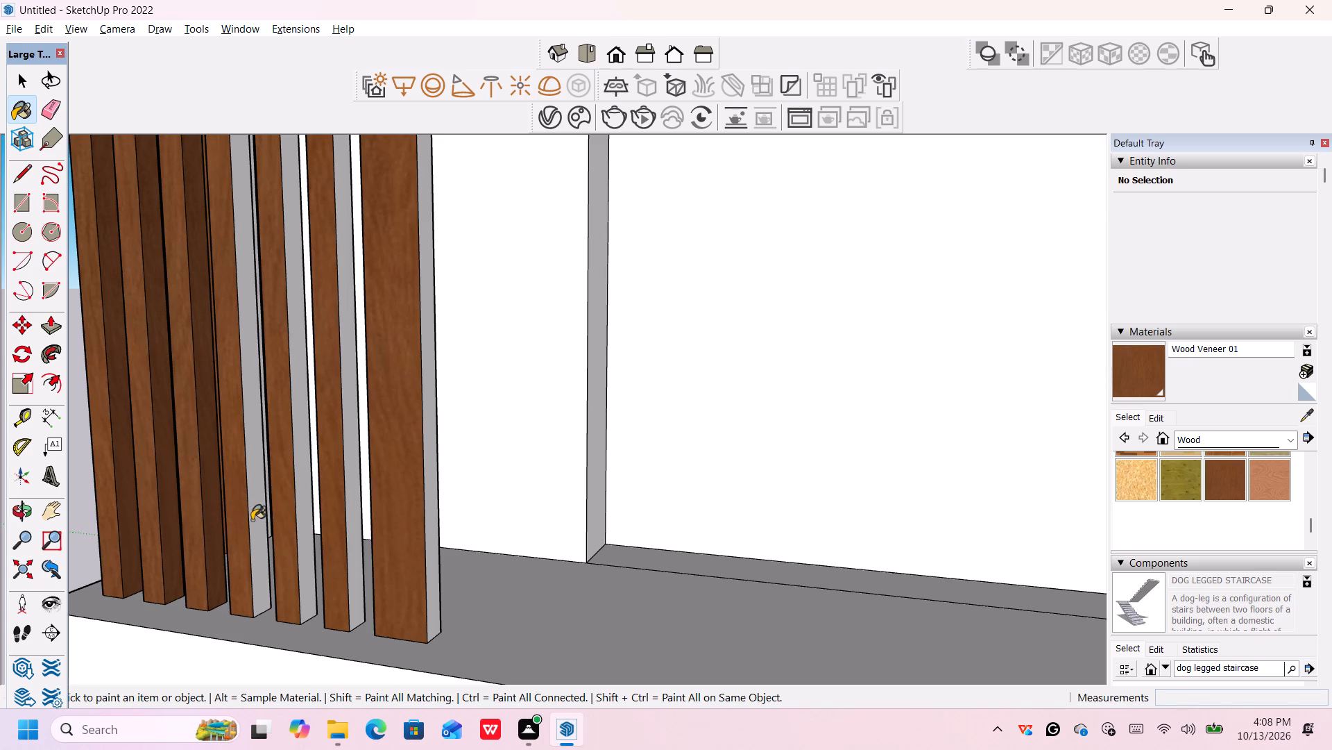
{"action": "left_click", "coordinate": [304, 525]}
{"action": "left_click", "coordinate": [356, 526]}
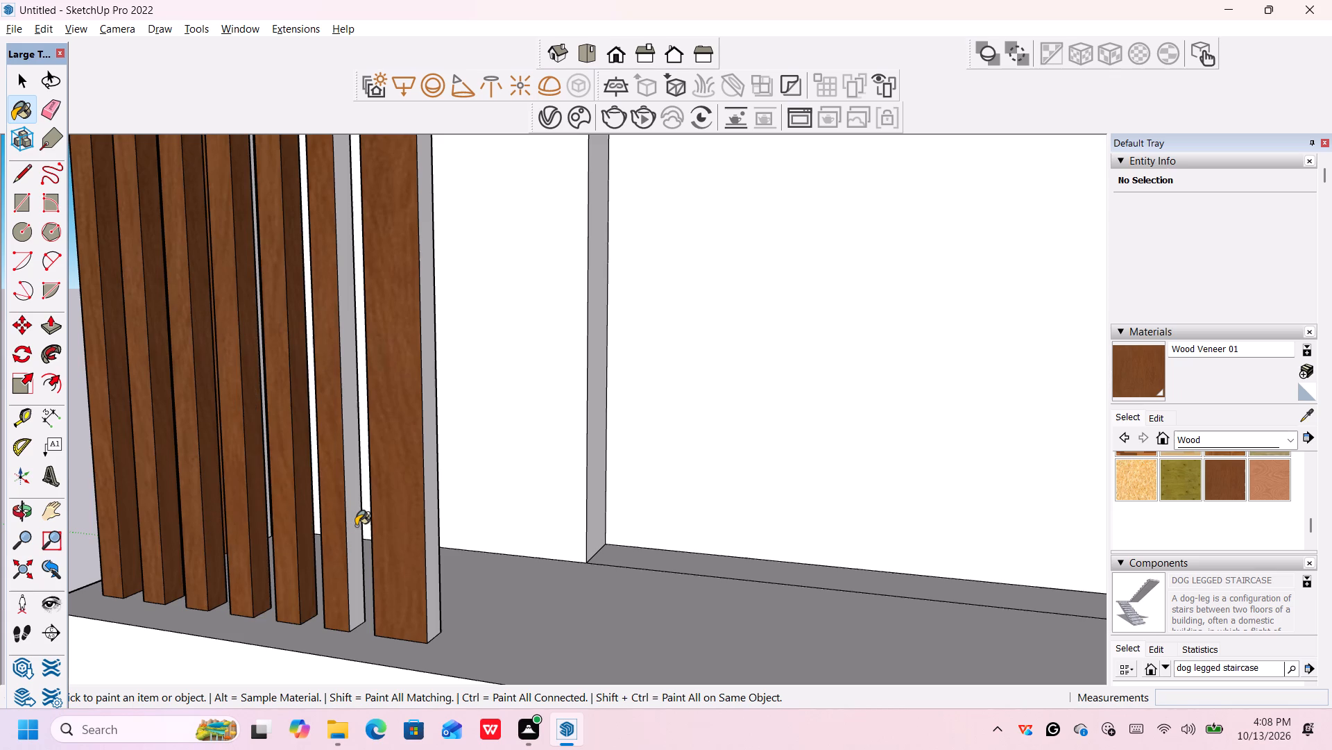
{"action": "left_click", "coordinate": [424, 516]}
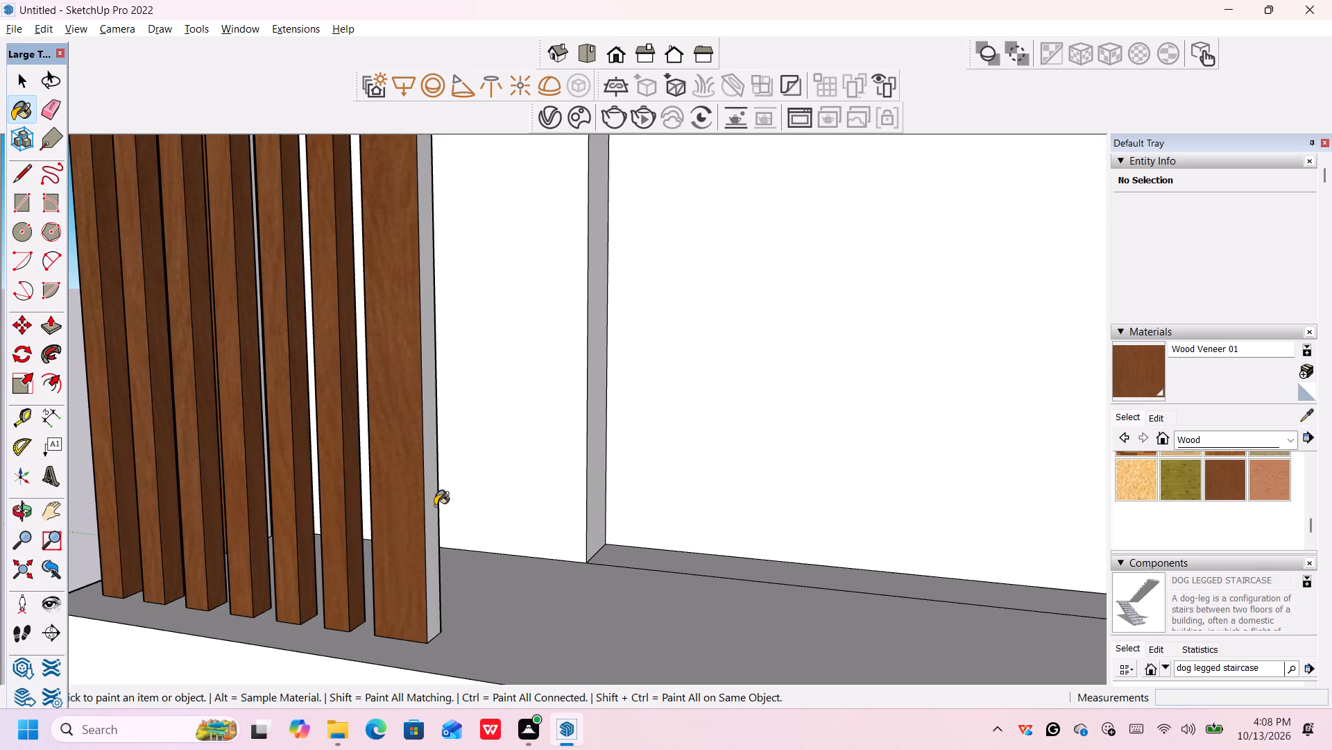
{"action": "left_click", "coordinate": [435, 506]}
Paint the inward-facing back faces of the four posts along the panel's short front edge with Wood Veneer 01.
{"action": "scroll", "coordinate": [451, 499], "scroll_direction": "down", "scroll_amount": 15}
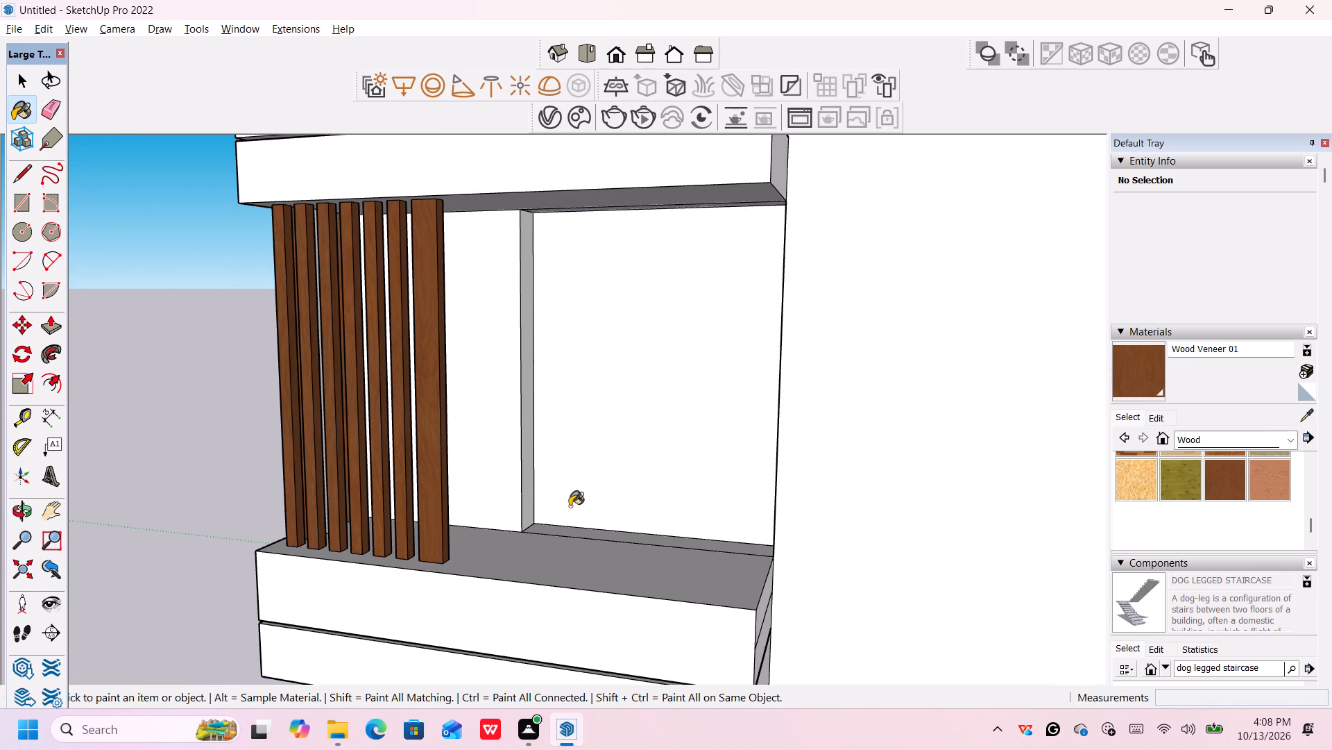
{"action": "middle_click_drag", "start_coordinate": [570, 508], "coordinate": [794, 502], "text": "shift"}
{"action": "scroll", "coordinate": [794, 502], "scroll_direction": "up", "scroll_amount": 1, "text": "shift"}
{"action": "scroll", "coordinate": [789, 511], "scroll_direction": "down", "scroll_amount": 1}
{"action": "middle_click_drag", "start_coordinate": [789, 515], "coordinate": [599, 525]}
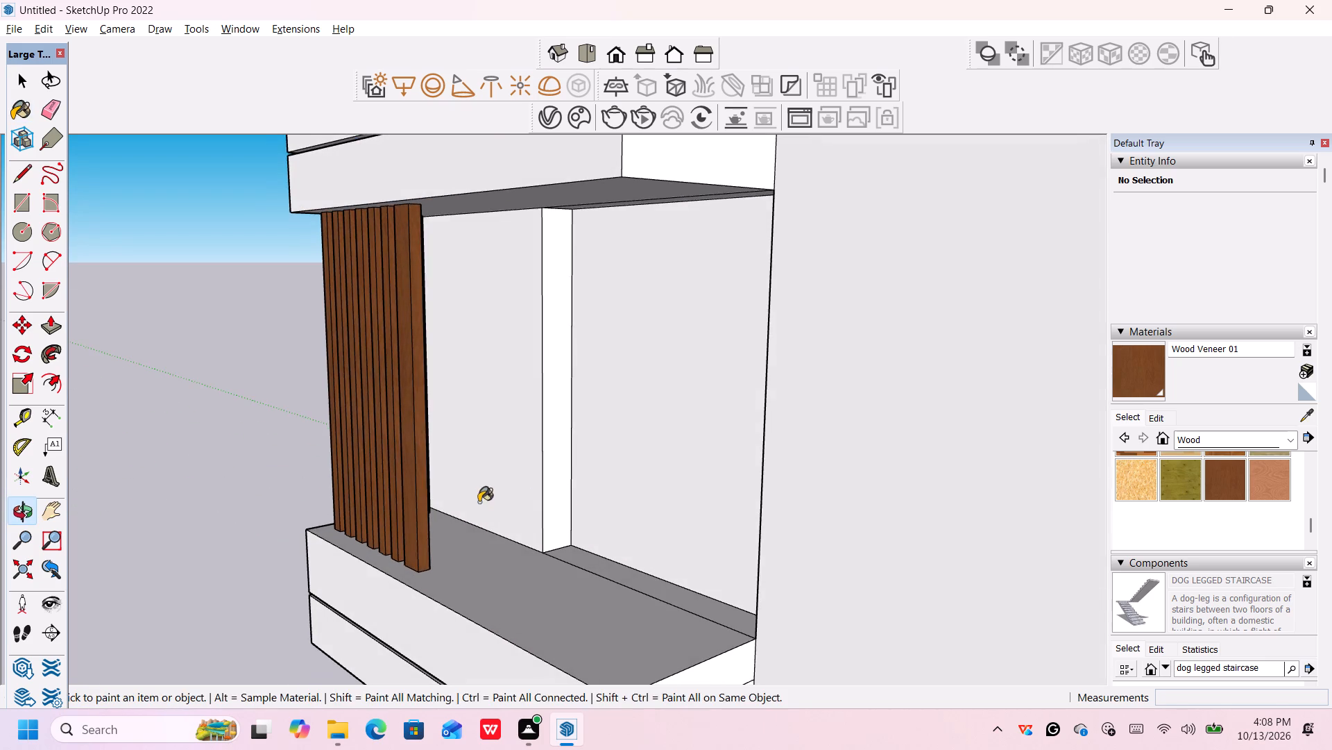
{"action": "middle_click_drag", "start_coordinate": [475, 506], "coordinate": [714, 535]}
{"action": "middle_click_drag", "start_coordinate": [706, 554], "coordinate": [546, 506]}
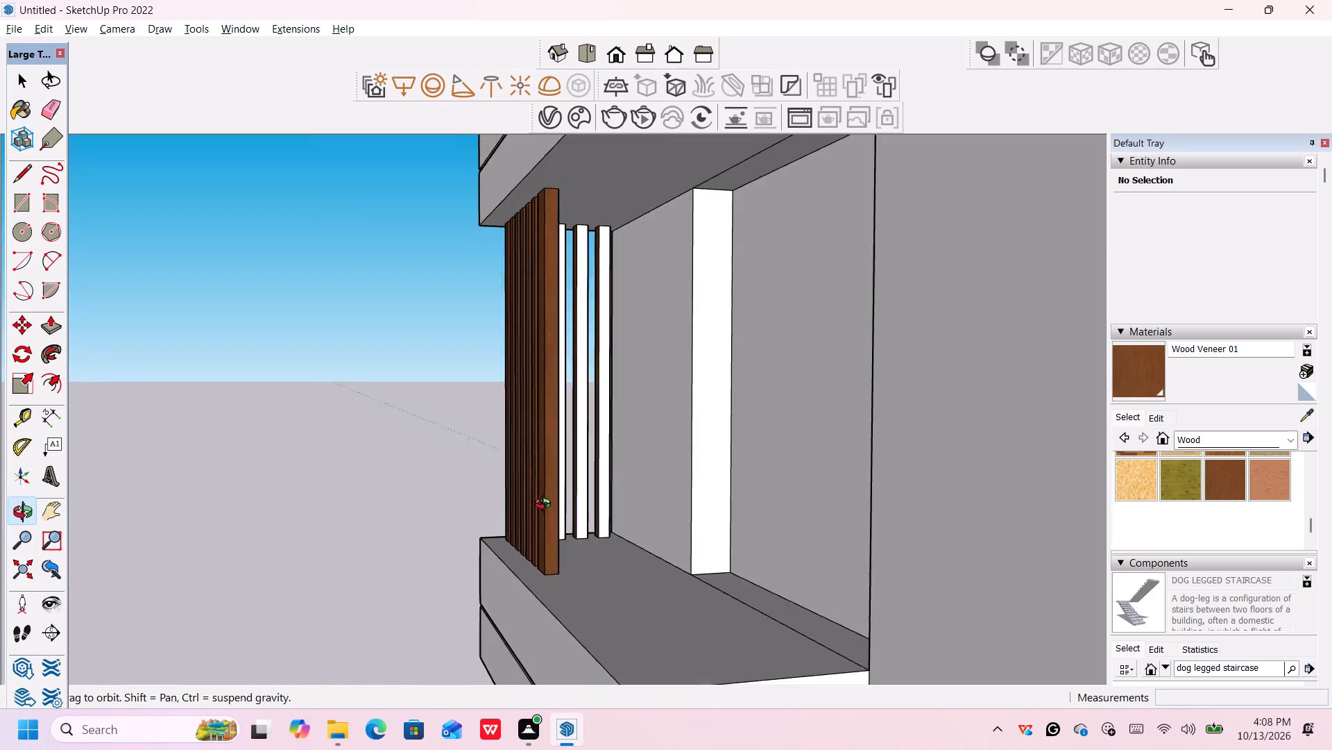
{"action": "middle_click_drag", "start_coordinate": [546, 506], "coordinate": [461, 506]}
{"action": "scroll", "coordinate": [492, 451], "scroll_direction": "up", "scroll_amount": 6}
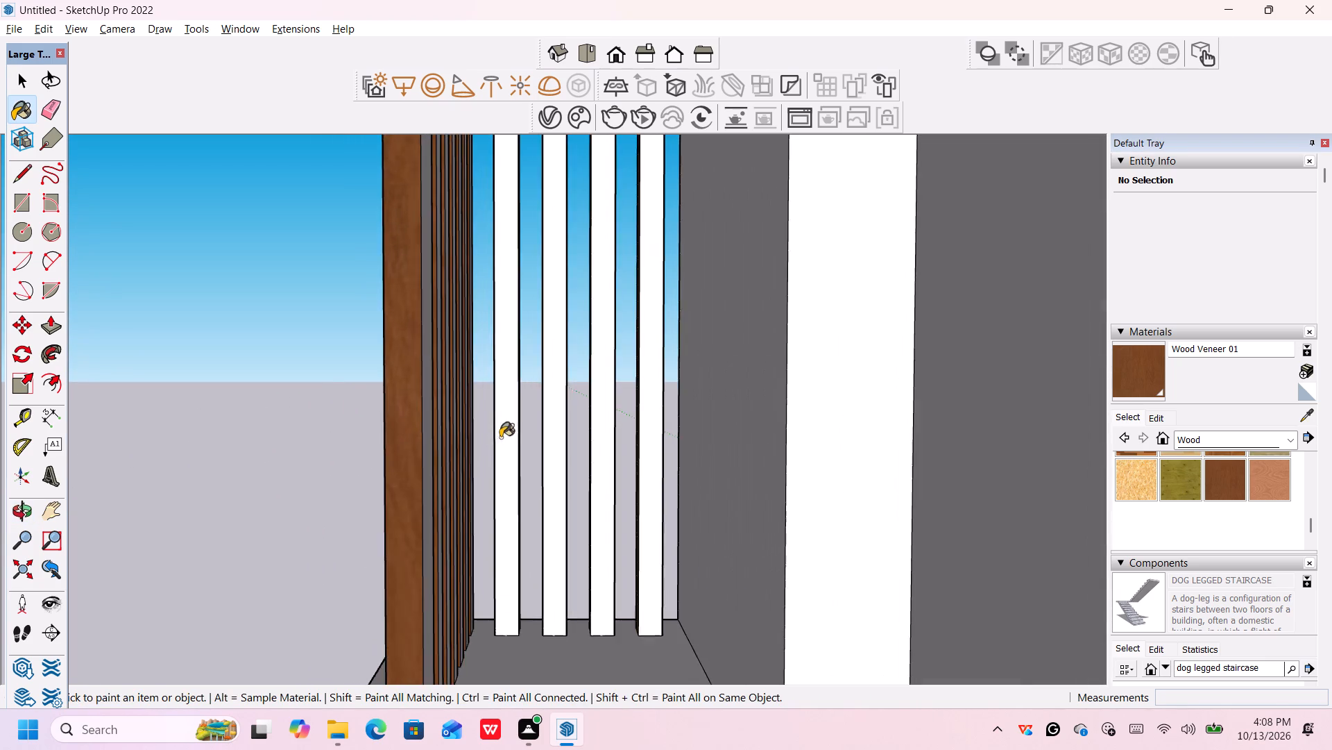
{"action": "scroll", "coordinate": [500, 437], "scroll_direction": "up", "scroll_amount": 5}
{"action": "left_click", "coordinate": [479, 449]}
{"action": "left_click", "coordinate": [565, 433]}
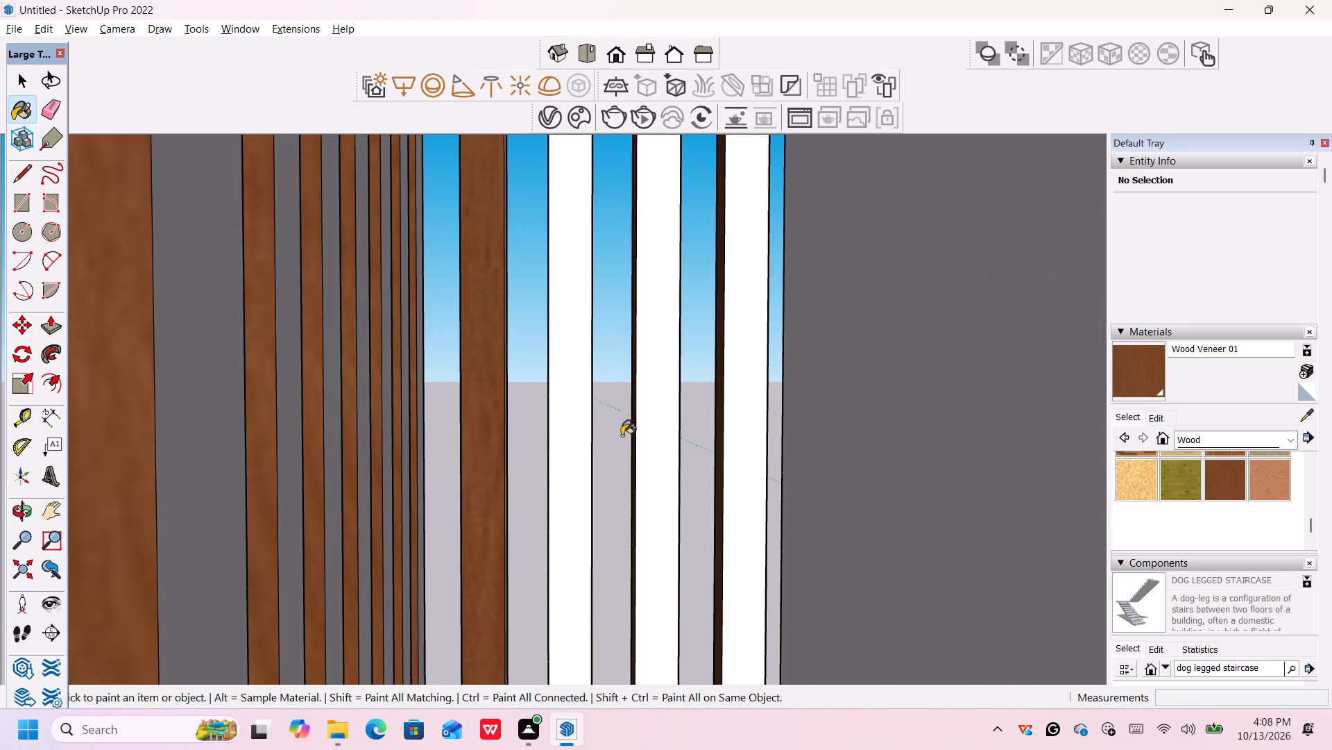
{"action": "left_click", "coordinate": [647, 443]}
{"action": "left_click", "coordinate": [747, 436]}
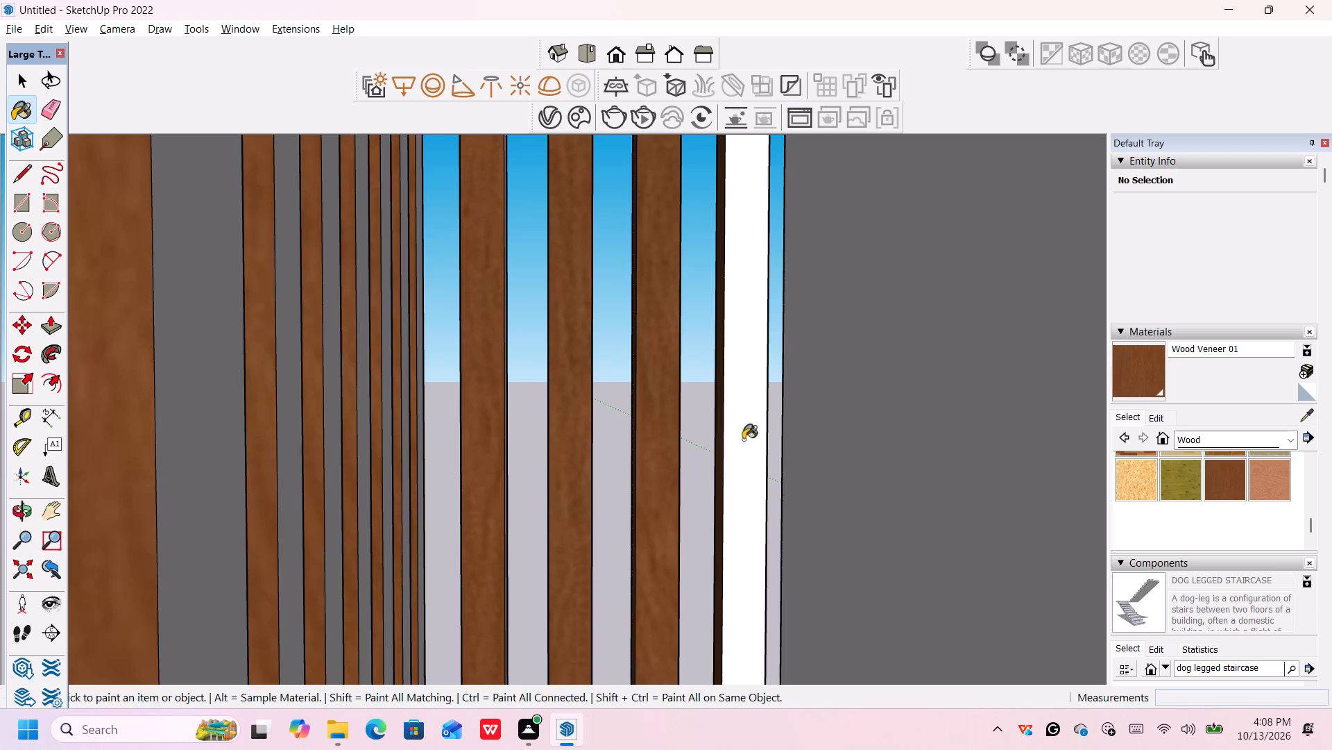
Paint the wall-facing sides of the three short-edge posts farthest from the wall with Wood Veneer 01.
{"action": "scroll", "coordinate": [645, 456], "scroll_direction": "down", "scroll_amount": 3}
{"action": "middle_click_drag", "start_coordinate": [466, 476], "coordinate": [364, 457]}
{"action": "scroll", "coordinate": [378, 455], "scroll_direction": "up", "scroll_amount": 5}
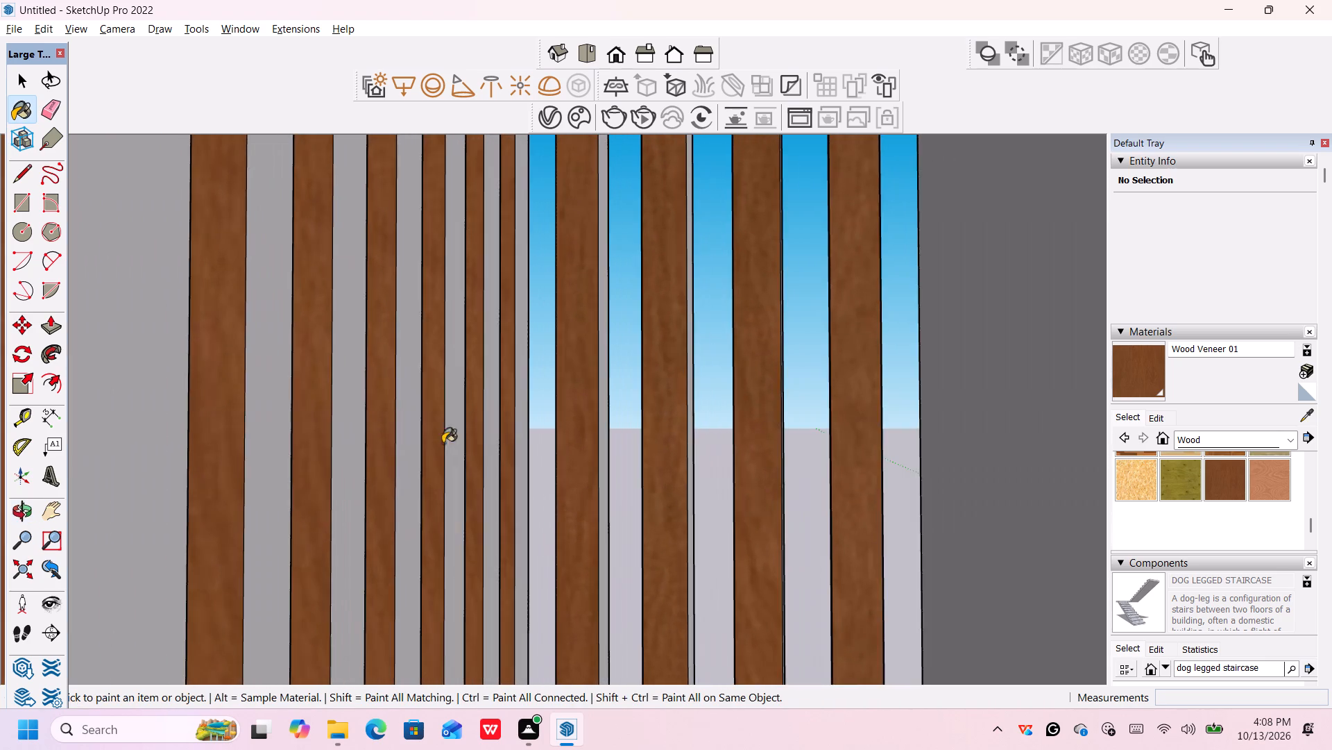
{"action": "scroll", "coordinate": [561, 457], "scroll_direction": "up", "scroll_amount": 3}
{"action": "scroll", "coordinate": [566, 497], "scroll_direction": "down", "scroll_amount": 3}
{"action": "middle_click_drag", "start_coordinate": [574, 512], "coordinate": [470, 494]}
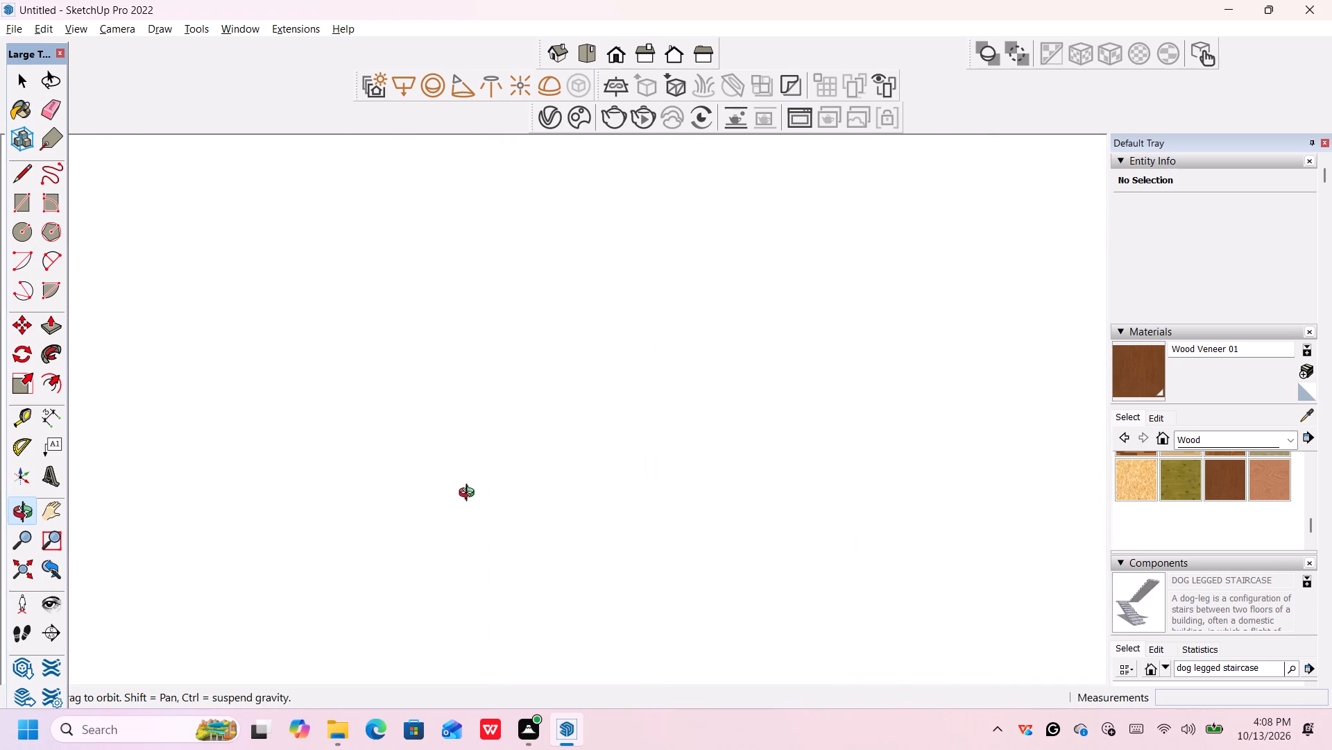
{"action": "middle_click_drag", "start_coordinate": [470, 494], "coordinate": [524, 525]}
{"action": "scroll", "coordinate": [805, 428], "scroll_direction": "up", "scroll_amount": 1}
{"action": "left_click", "coordinate": [792, 434]}
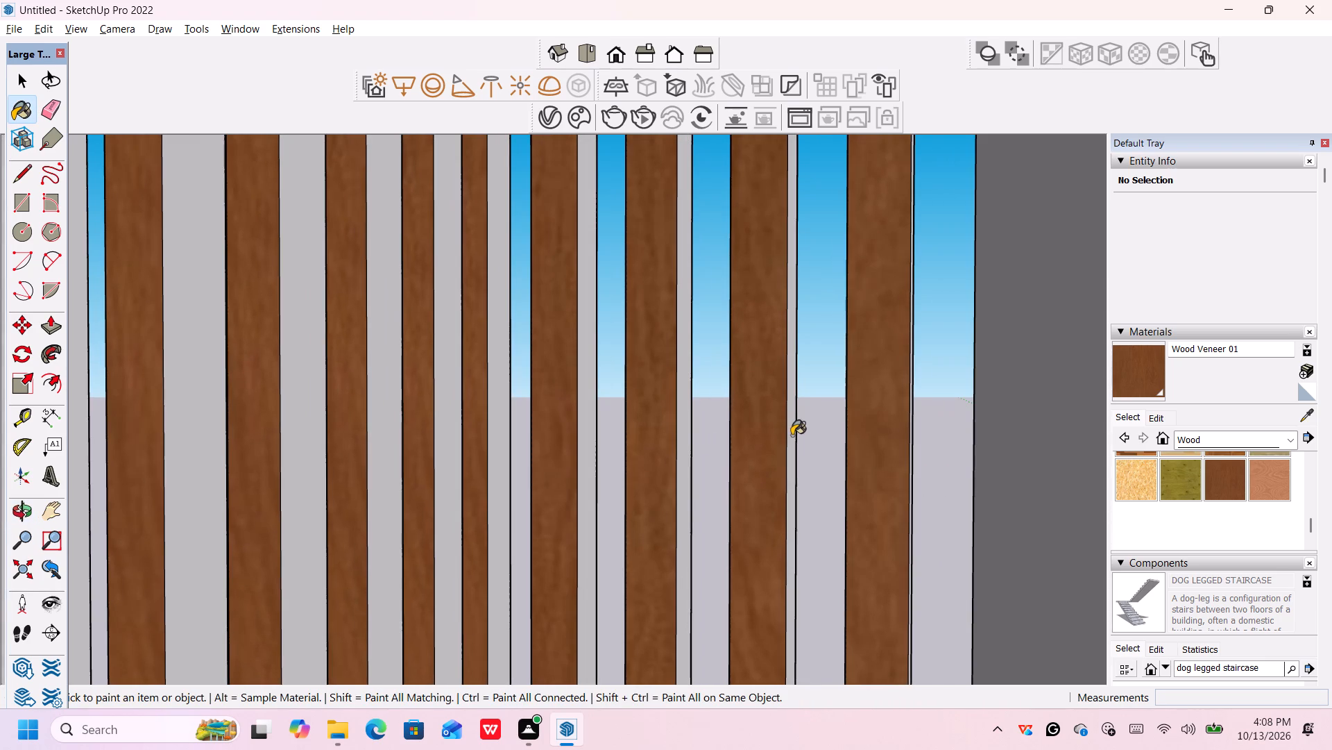
{"action": "left_click", "coordinate": [678, 451]}
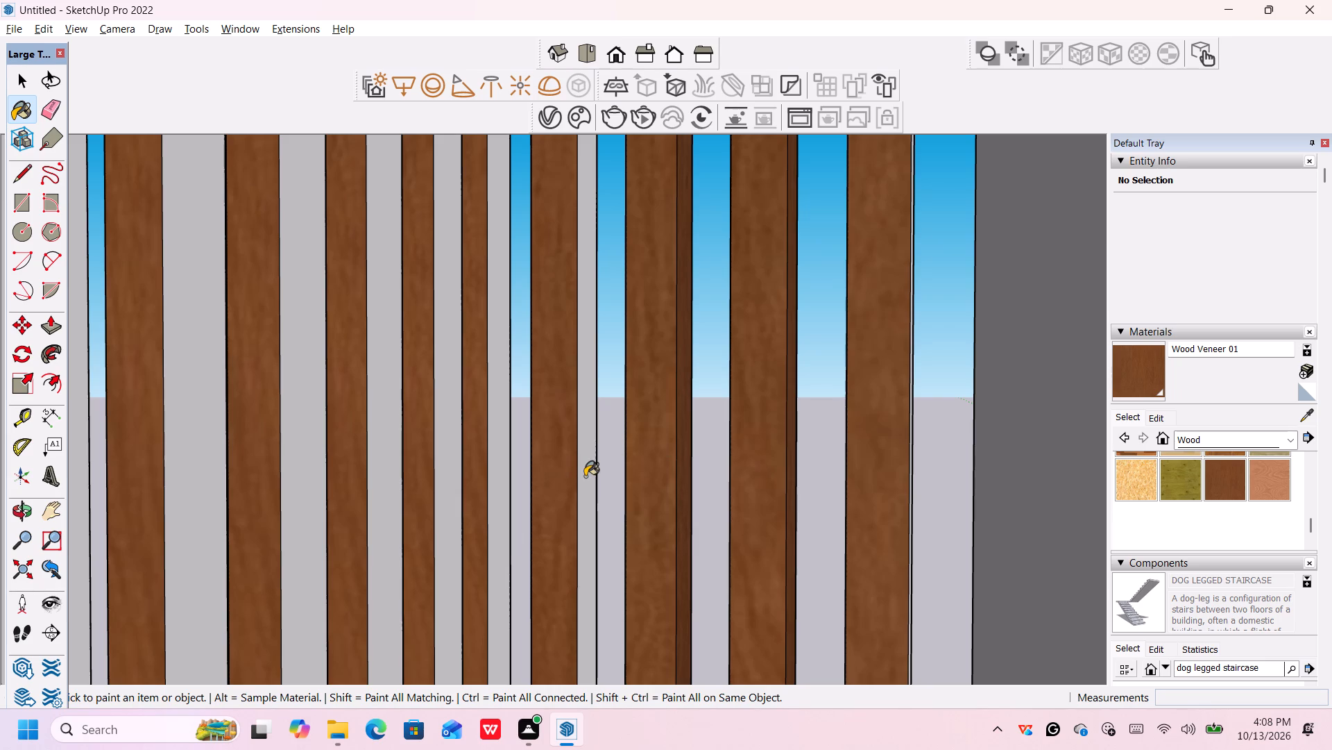
{"action": "left_click", "coordinate": [585, 477]}
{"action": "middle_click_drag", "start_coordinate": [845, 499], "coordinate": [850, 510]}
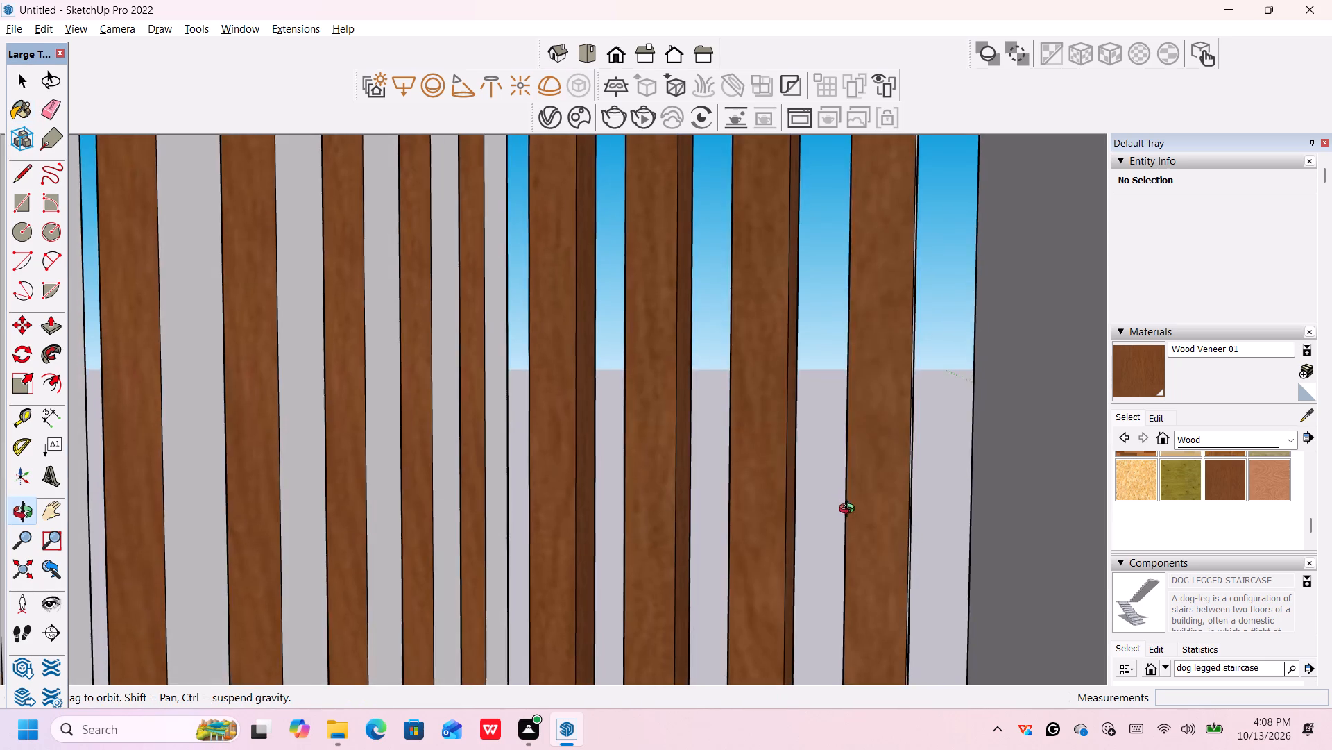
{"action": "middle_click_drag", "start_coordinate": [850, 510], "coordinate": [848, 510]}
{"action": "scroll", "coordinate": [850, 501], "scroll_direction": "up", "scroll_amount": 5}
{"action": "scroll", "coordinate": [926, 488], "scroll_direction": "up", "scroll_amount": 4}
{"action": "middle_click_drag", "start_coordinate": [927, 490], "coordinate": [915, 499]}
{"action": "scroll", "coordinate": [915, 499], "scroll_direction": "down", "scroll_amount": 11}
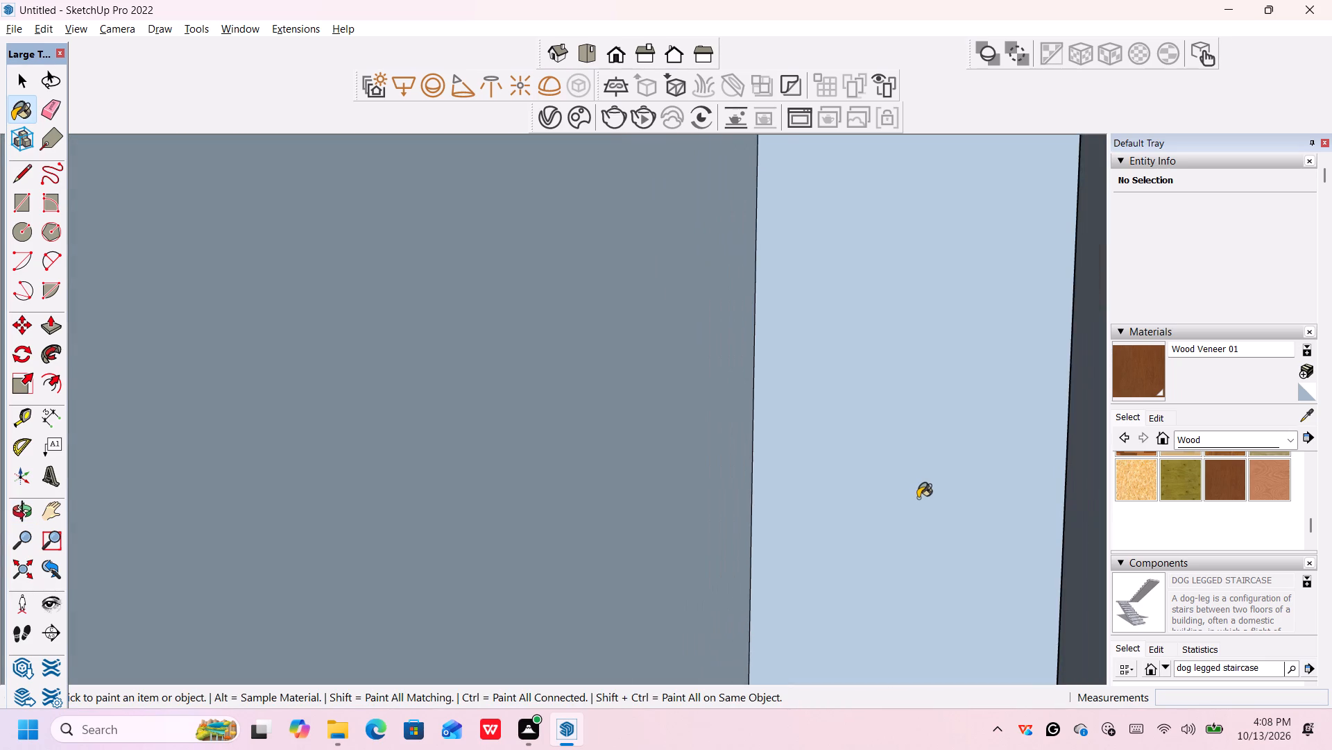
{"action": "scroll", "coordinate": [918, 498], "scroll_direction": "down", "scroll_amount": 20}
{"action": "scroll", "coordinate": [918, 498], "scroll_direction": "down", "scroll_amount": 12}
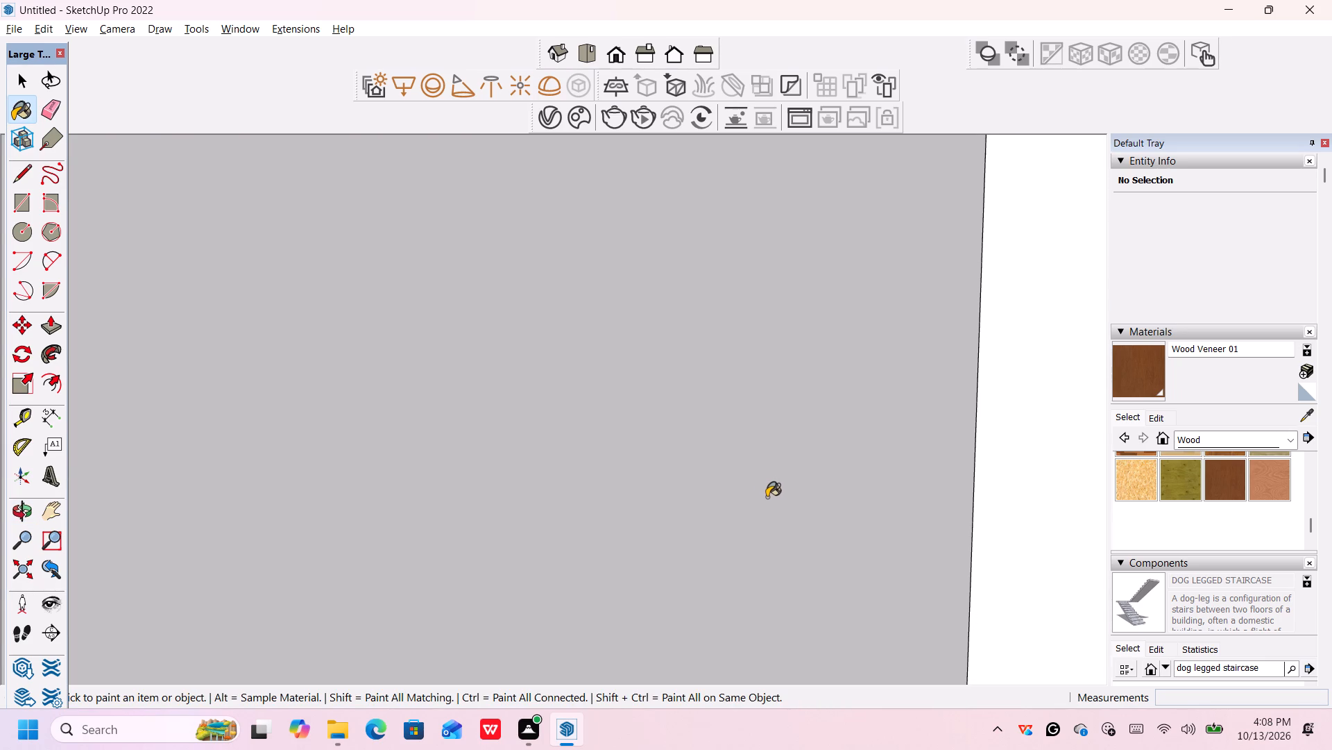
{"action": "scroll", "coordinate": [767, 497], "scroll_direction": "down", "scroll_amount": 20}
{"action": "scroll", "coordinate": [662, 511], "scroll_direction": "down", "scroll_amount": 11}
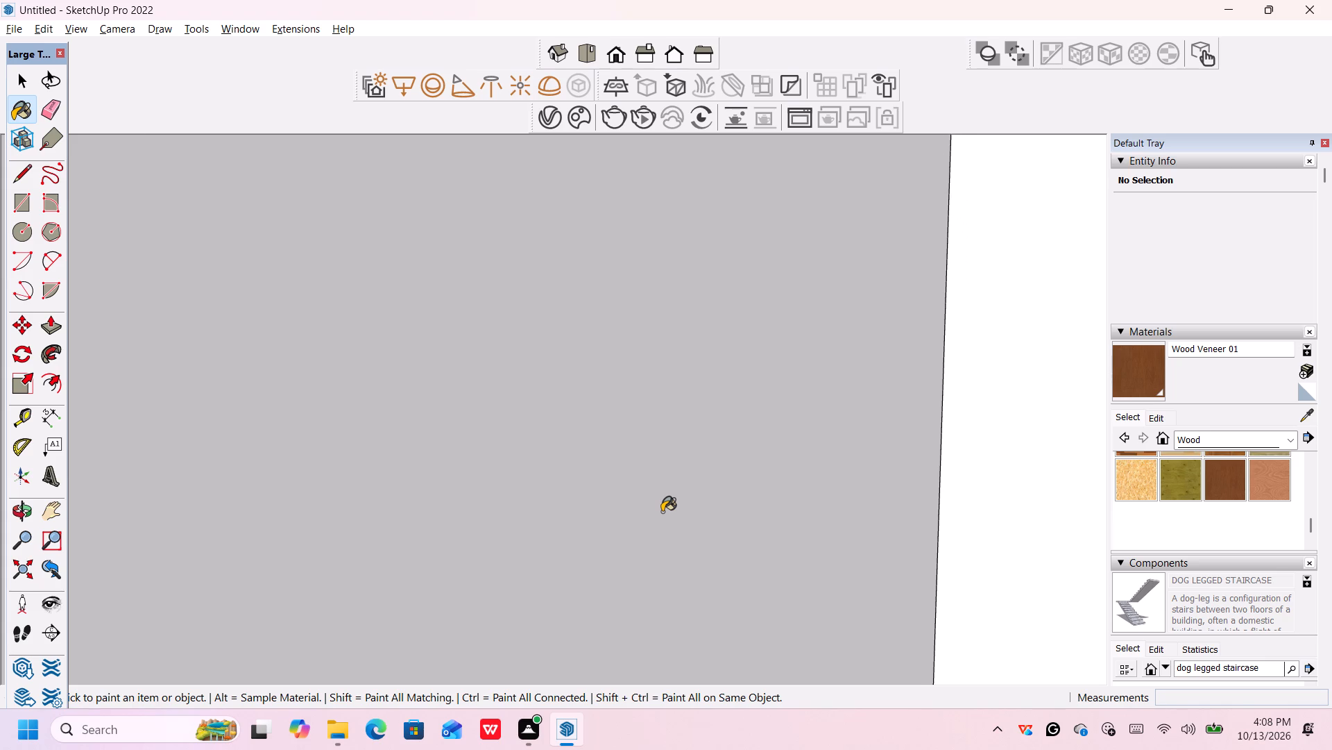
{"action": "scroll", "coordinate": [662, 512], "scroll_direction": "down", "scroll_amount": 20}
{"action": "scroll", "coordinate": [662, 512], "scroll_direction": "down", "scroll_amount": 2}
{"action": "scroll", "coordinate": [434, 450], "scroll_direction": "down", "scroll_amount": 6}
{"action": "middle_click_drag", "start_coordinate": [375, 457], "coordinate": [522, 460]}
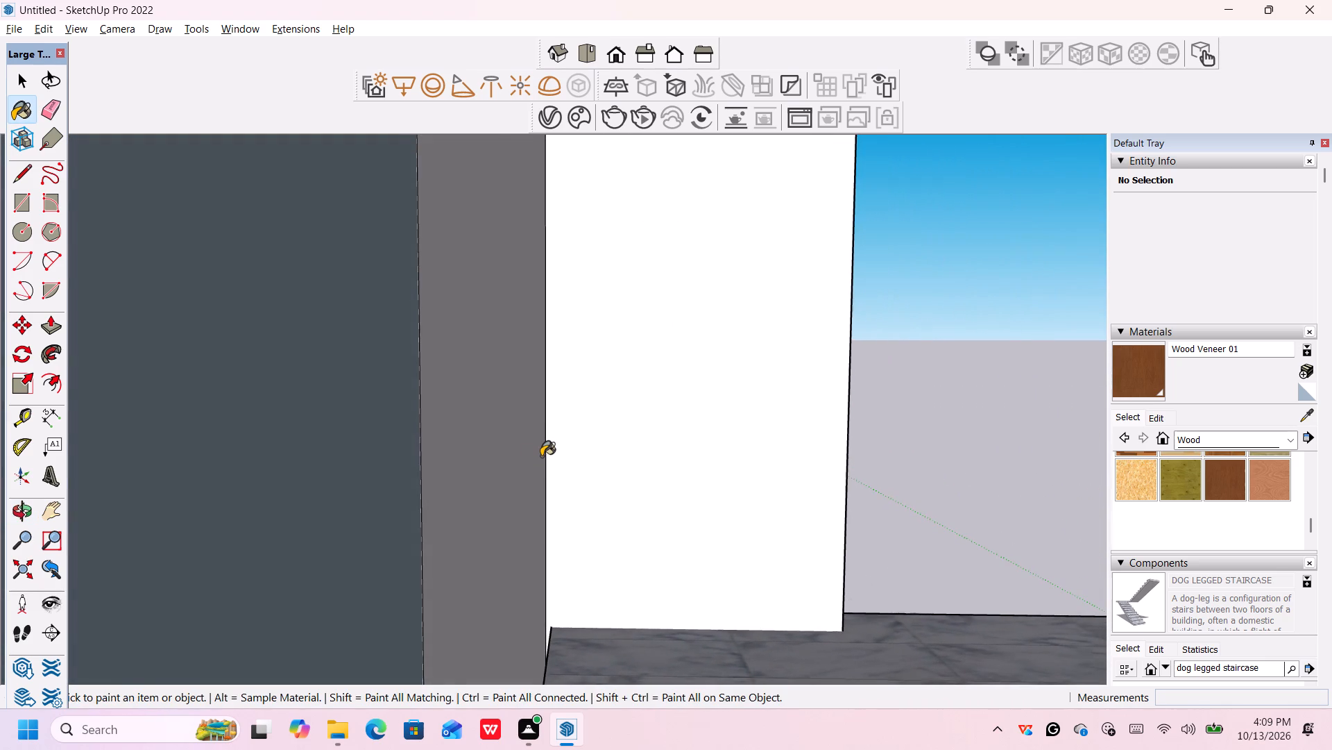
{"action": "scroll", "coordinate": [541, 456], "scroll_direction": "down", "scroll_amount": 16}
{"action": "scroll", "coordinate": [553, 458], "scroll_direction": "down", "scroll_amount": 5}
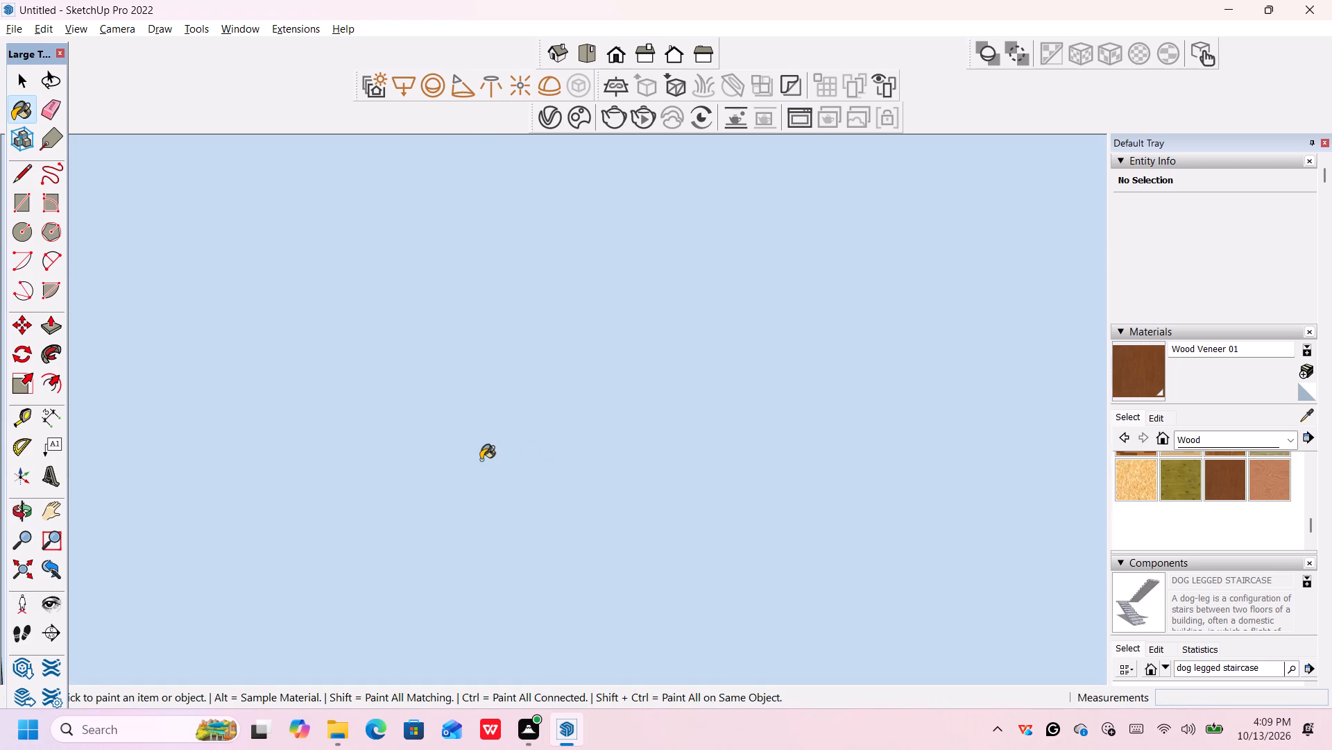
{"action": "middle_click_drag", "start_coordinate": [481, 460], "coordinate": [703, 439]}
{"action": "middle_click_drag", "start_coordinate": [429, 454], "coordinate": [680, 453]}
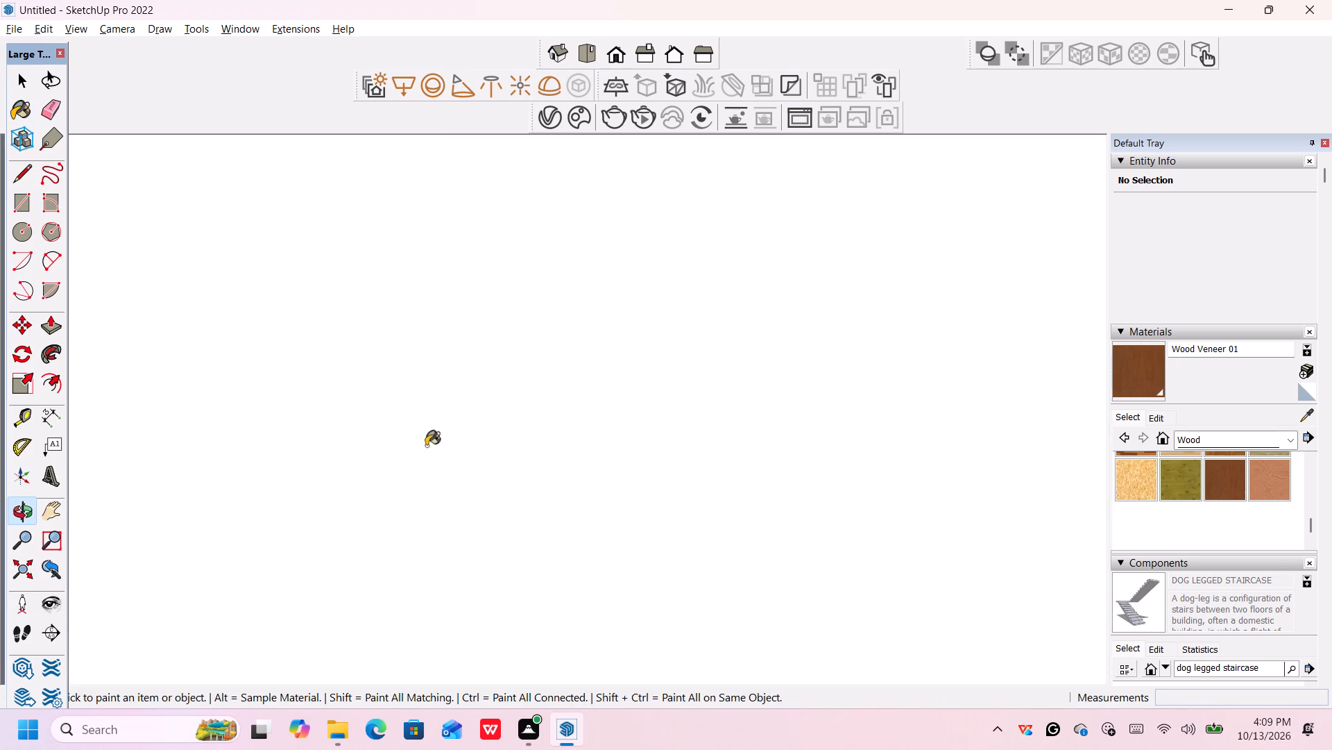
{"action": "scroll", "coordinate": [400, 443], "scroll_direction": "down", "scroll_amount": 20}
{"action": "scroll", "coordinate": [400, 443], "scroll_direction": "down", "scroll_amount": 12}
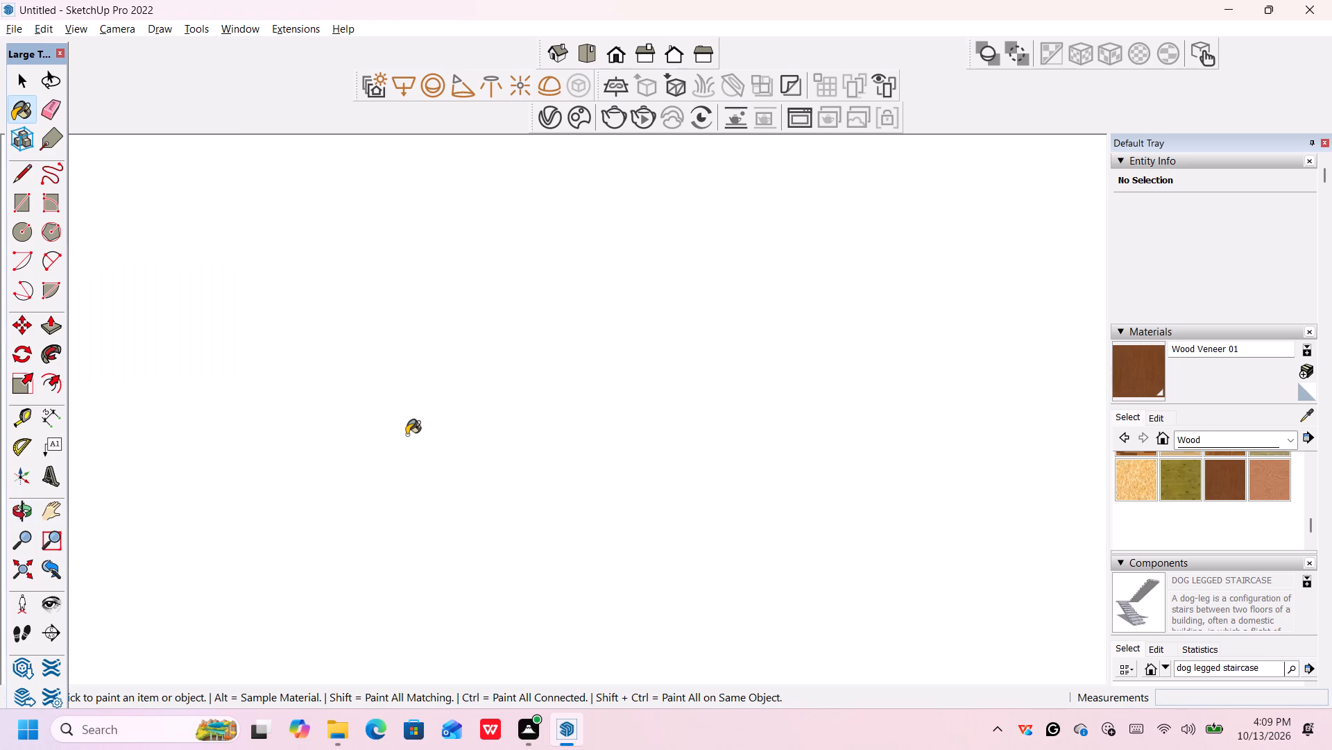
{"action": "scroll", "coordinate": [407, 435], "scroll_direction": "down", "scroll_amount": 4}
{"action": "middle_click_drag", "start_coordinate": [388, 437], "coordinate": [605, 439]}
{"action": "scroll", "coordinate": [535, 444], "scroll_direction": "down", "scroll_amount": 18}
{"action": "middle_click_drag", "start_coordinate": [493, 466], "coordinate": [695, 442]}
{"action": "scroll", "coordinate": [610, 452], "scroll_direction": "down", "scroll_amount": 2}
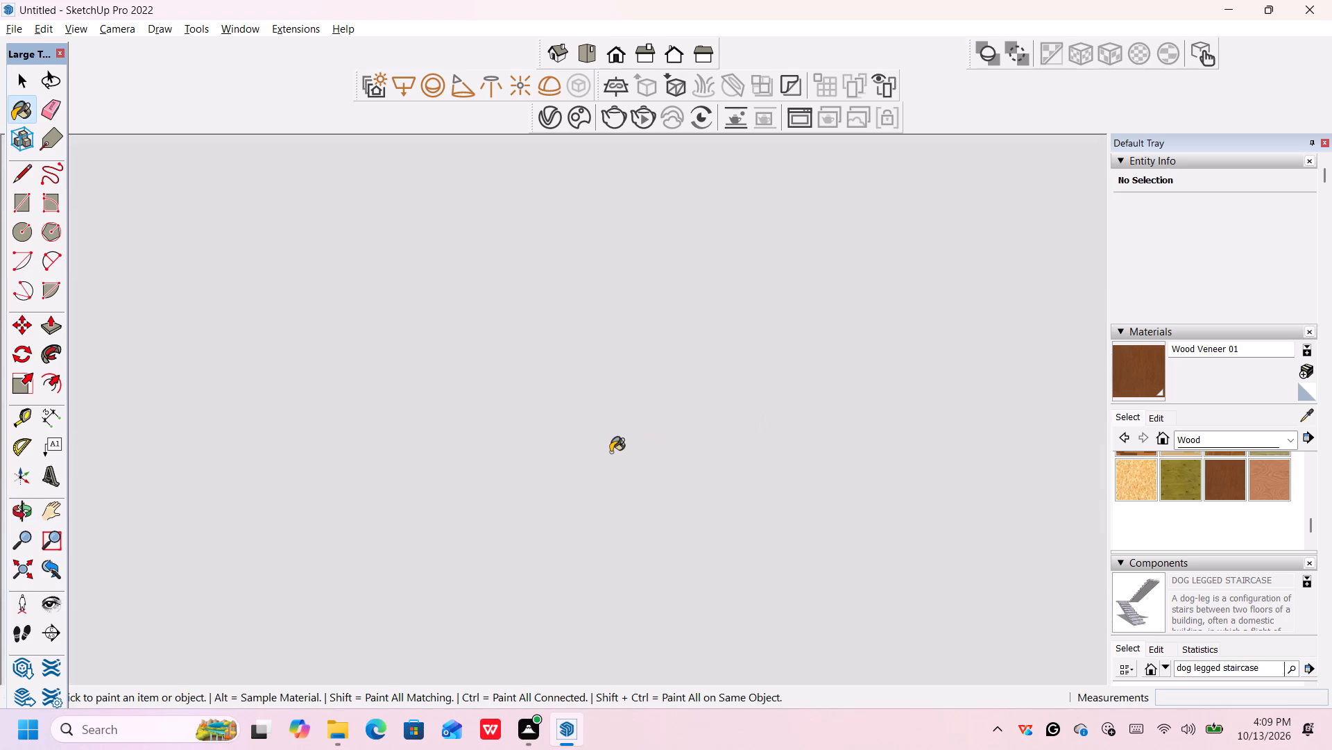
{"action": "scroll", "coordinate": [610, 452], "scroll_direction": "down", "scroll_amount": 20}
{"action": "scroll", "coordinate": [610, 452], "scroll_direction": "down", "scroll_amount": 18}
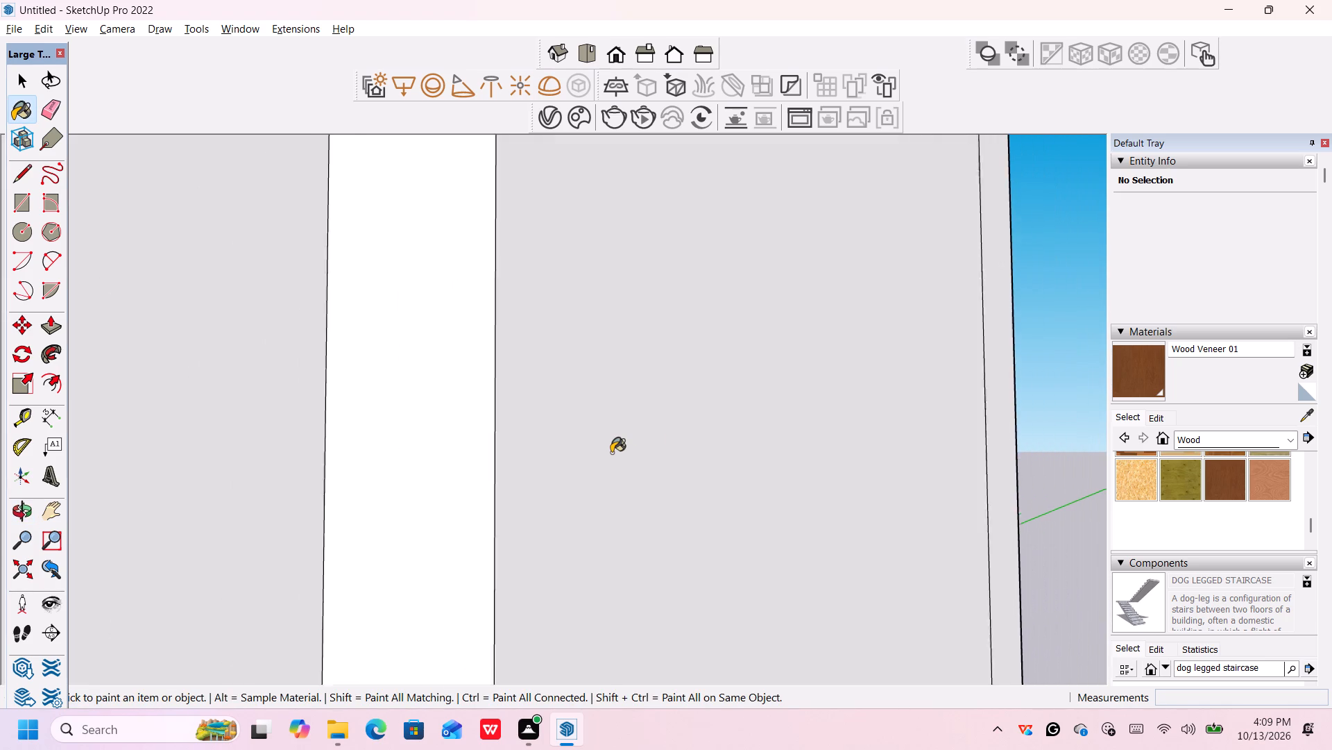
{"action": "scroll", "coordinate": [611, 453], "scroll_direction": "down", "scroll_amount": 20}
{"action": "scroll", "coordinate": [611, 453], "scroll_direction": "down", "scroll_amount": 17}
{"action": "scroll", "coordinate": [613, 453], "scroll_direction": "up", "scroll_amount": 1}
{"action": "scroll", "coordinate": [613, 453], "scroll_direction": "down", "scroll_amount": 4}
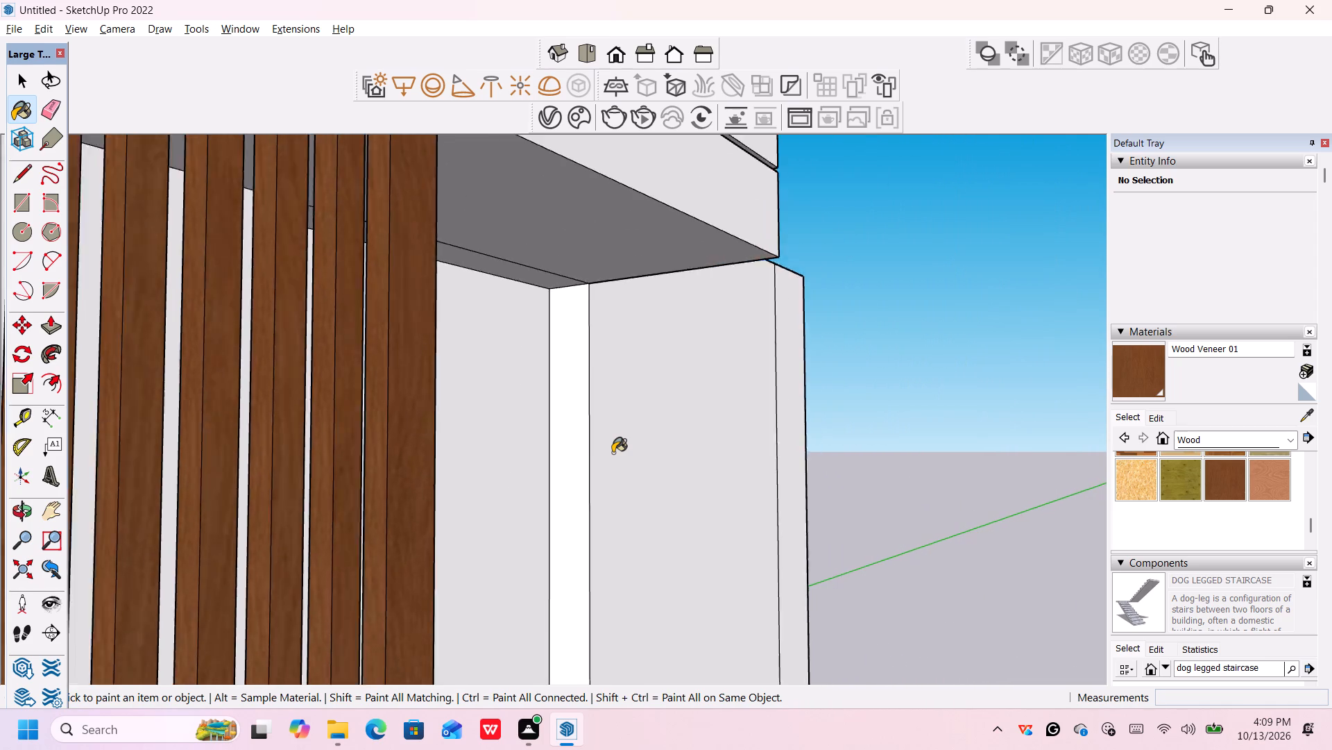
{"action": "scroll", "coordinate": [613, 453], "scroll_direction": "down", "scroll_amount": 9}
Examine the slatted post panel from outside for any faces still lacking the wood material.
{"action": "middle_click_drag", "start_coordinate": [603, 517], "coordinate": [488, 537]}
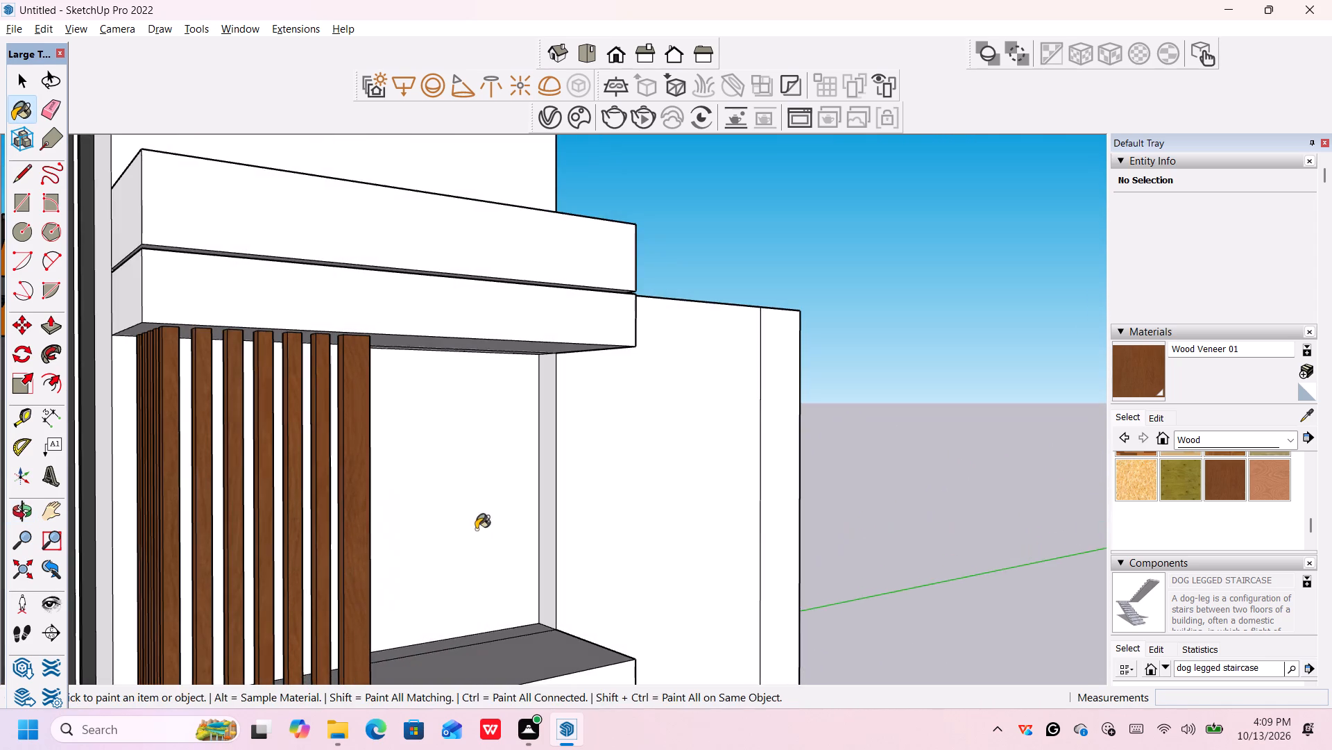
{"action": "middle_click_drag", "start_coordinate": [524, 533], "coordinate": [388, 538]}
{"action": "middle_click_drag", "start_coordinate": [411, 535], "coordinate": [792, 512], "text": "shift"}
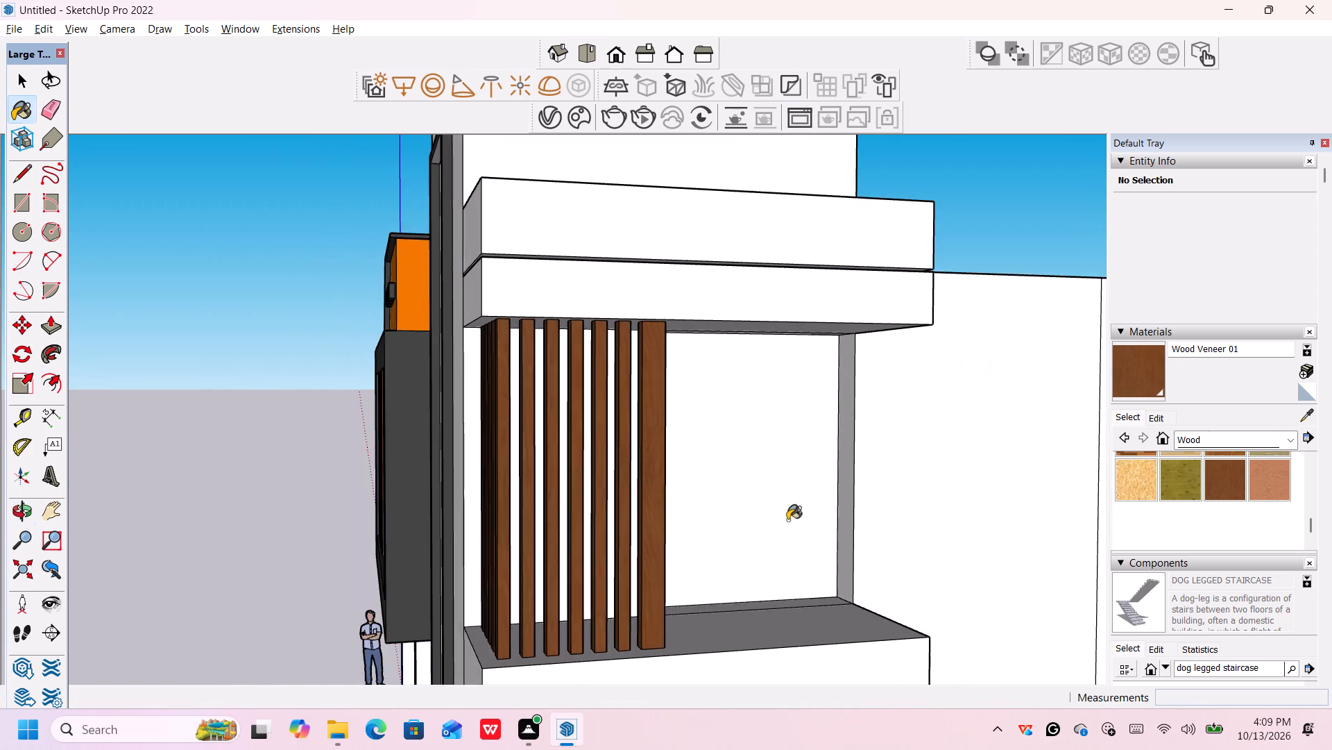
{"action": "middle_click_drag", "start_coordinate": [794, 555], "coordinate": [574, 539]}
{"action": "scroll", "coordinate": [406, 509], "scroll_direction": "up", "scroll_amount": 5}
{"action": "middle_click_drag", "start_coordinate": [352, 510], "coordinate": [513, 469], "text": "shift"}
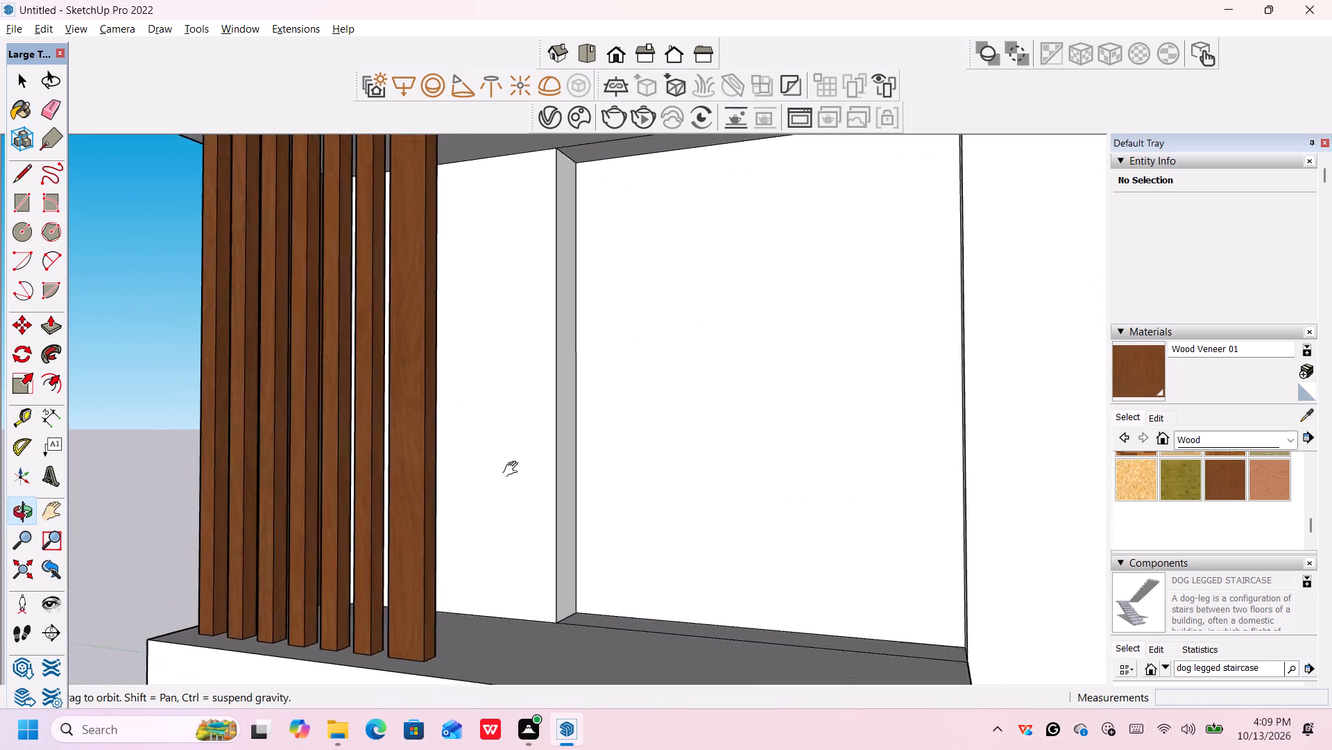
{"action": "middle_click_drag", "start_coordinate": [513, 469], "coordinate": [583, 467], "text": "shift"}
{"action": "middle_click_drag", "start_coordinate": [567, 487], "coordinate": [377, 489], "text": "shift"}
{"action": "scroll", "coordinate": [381, 489], "scroll_direction": "up", "scroll_amount": 1, "text": "shift"}
{"action": "middle_click_drag", "start_coordinate": [484, 463], "coordinate": [615, 500]}
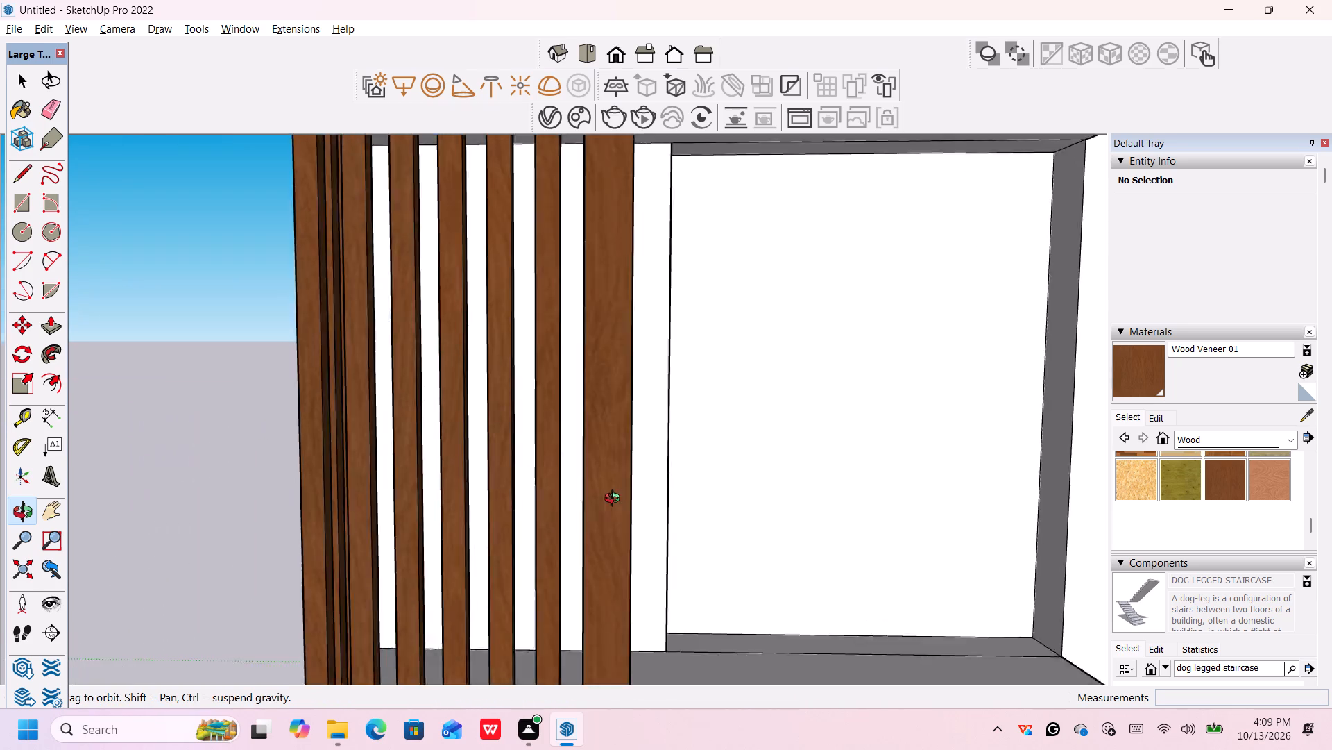
{"action": "middle_click_drag", "start_coordinate": [615, 500], "coordinate": [499, 522]}
{"action": "scroll", "coordinate": [615, 500], "scroll_direction": "up", "scroll_amount": 1}
{"action": "scroll", "coordinate": [355, 503], "scroll_direction": "up", "scroll_amount": 5}
{"action": "middle_click_drag", "start_coordinate": [391, 487], "coordinate": [404, 468], "text": "shift"}
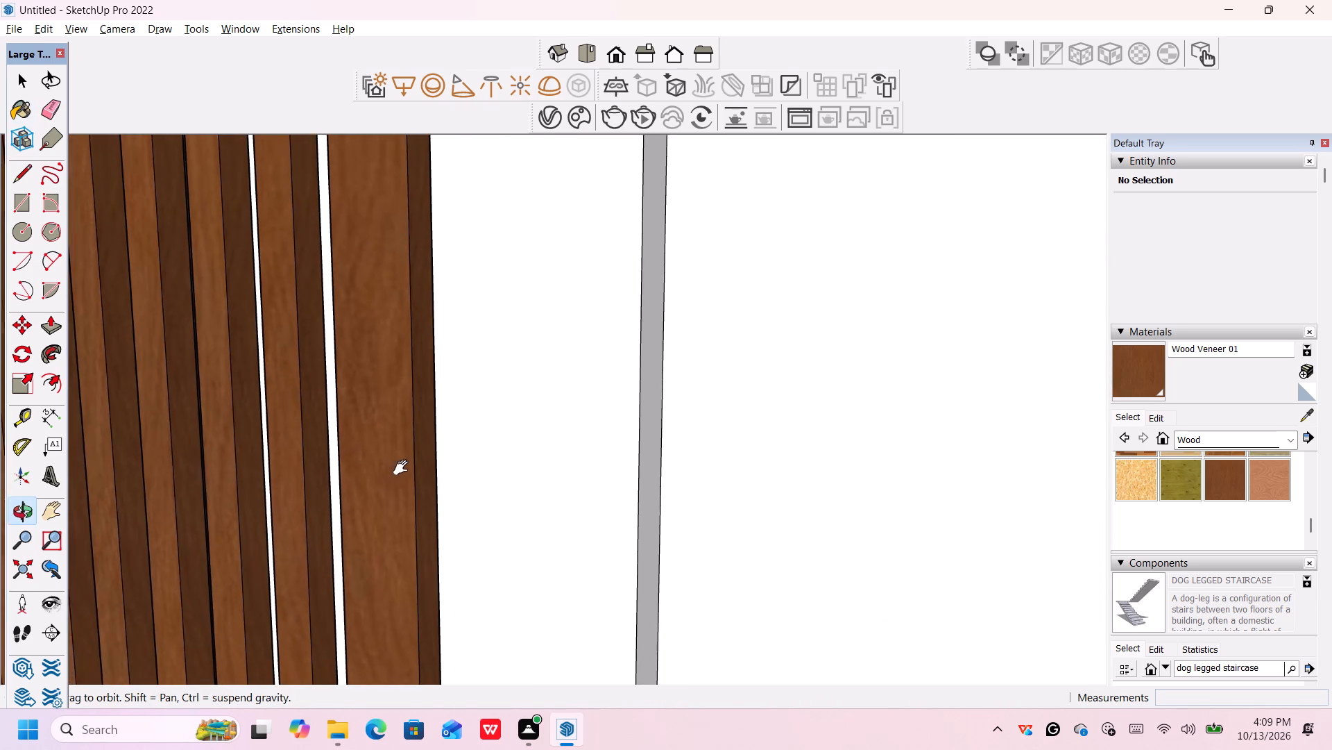
{"action": "middle_click_drag", "start_coordinate": [404, 468], "coordinate": [695, 294], "text": "shift"}
{"action": "middle_click_drag", "start_coordinate": [692, 446], "coordinate": [527, 406], "text": "shift"}
{"action": "scroll", "coordinate": [672, 355], "scroll_direction": "up", "scroll_amount": 3}
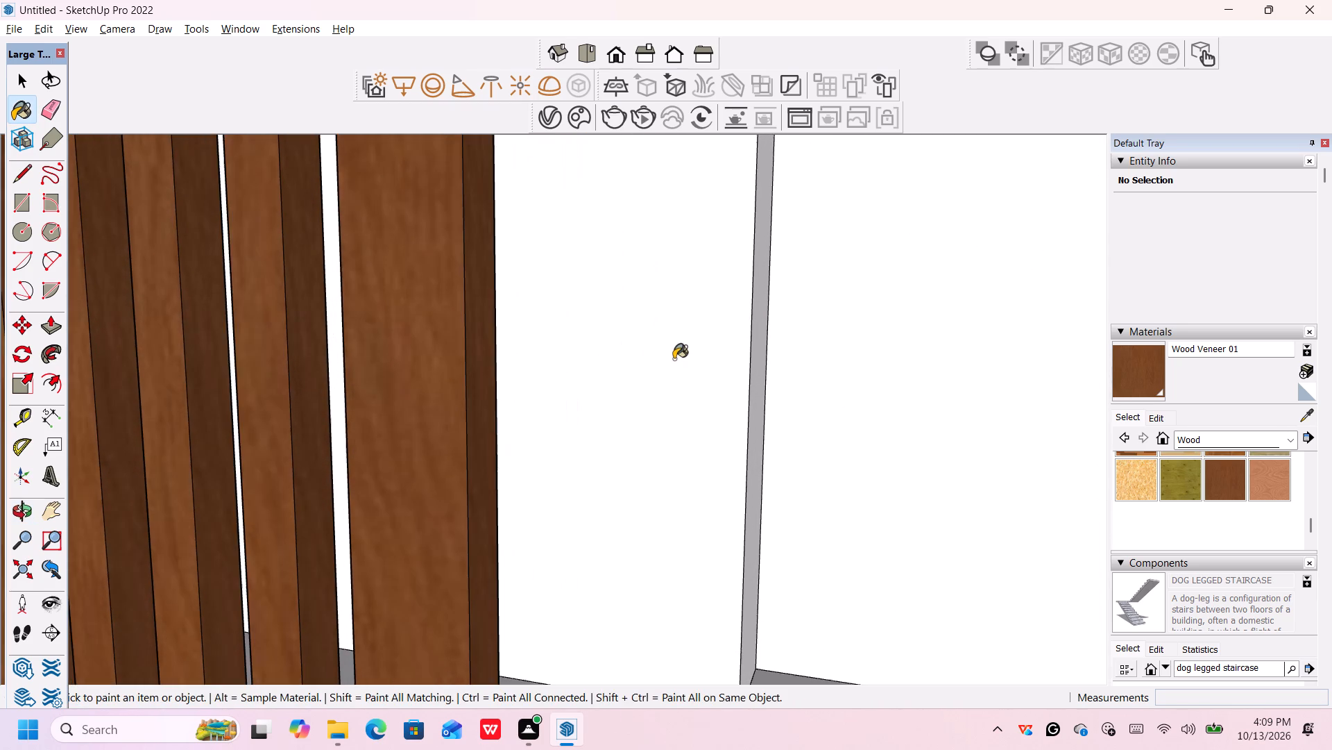
Paint the wall-facing side of the short-edge post nearest the wall with Wood Veneer 01.
{"action": "middle_click_drag", "start_coordinate": [760, 391], "coordinate": [584, 397]}
{"action": "scroll", "coordinate": [760, 391], "scroll_direction": "down", "scroll_amount": 1}
{"action": "middle_click_drag", "start_coordinate": [578, 396], "coordinate": [491, 399]}
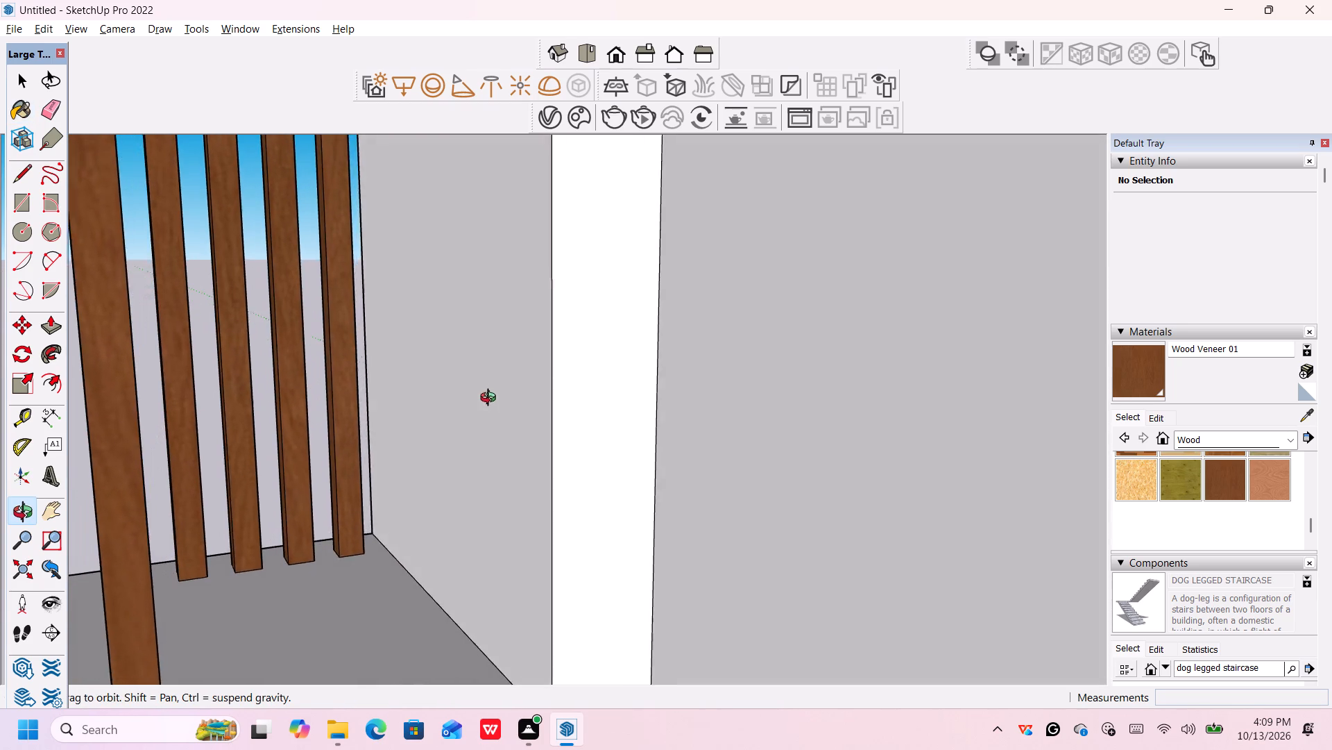
{"action": "middle_click_drag", "start_coordinate": [491, 399], "coordinate": [486, 403]}
{"action": "scroll", "coordinate": [393, 365], "scroll_direction": "up", "scroll_amount": 10}
{"action": "middle_click_drag", "start_coordinate": [394, 419], "coordinate": [325, 422]}
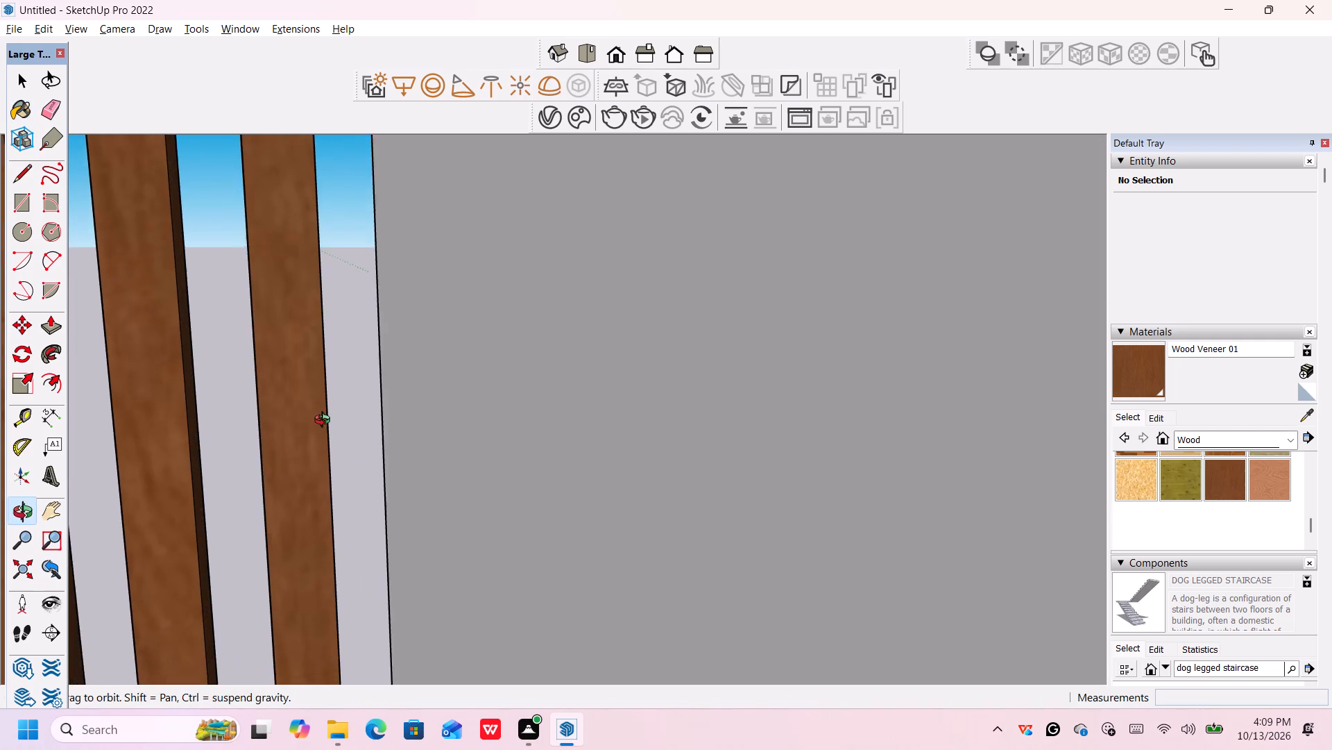
{"action": "middle_click_drag", "start_coordinate": [325, 422], "coordinate": [314, 426]}
{"action": "scroll", "coordinate": [317, 424], "scroll_direction": "up", "scroll_amount": 2}
{"action": "scroll", "coordinate": [368, 382], "scroll_direction": "up", "scroll_amount": 7}
{"action": "scroll", "coordinate": [324, 416], "scroll_direction": "down", "scroll_amount": 4}
{"action": "scroll", "coordinate": [314, 414], "scroll_direction": "up", "scroll_amount": 1}
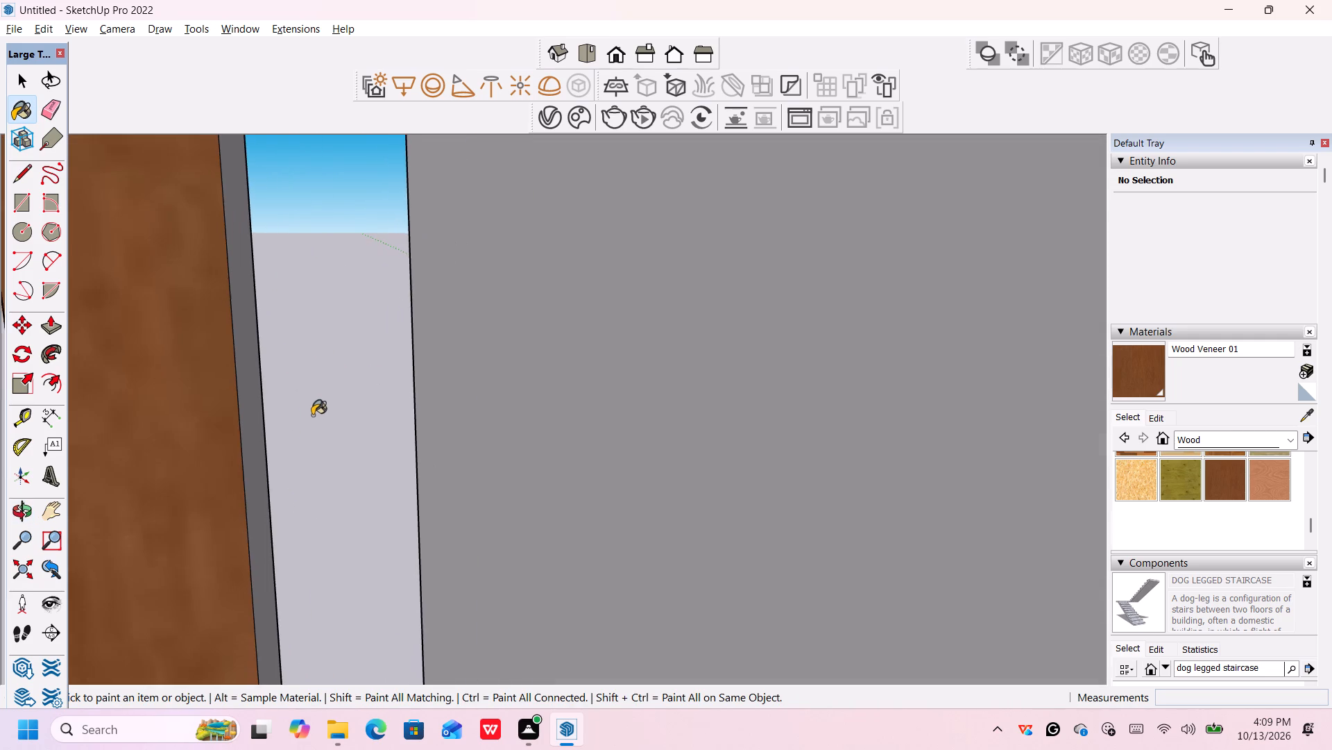
{"action": "scroll", "coordinate": [312, 415], "scroll_direction": "up", "scroll_amount": 1}
{"action": "left_click", "coordinate": [242, 455]}
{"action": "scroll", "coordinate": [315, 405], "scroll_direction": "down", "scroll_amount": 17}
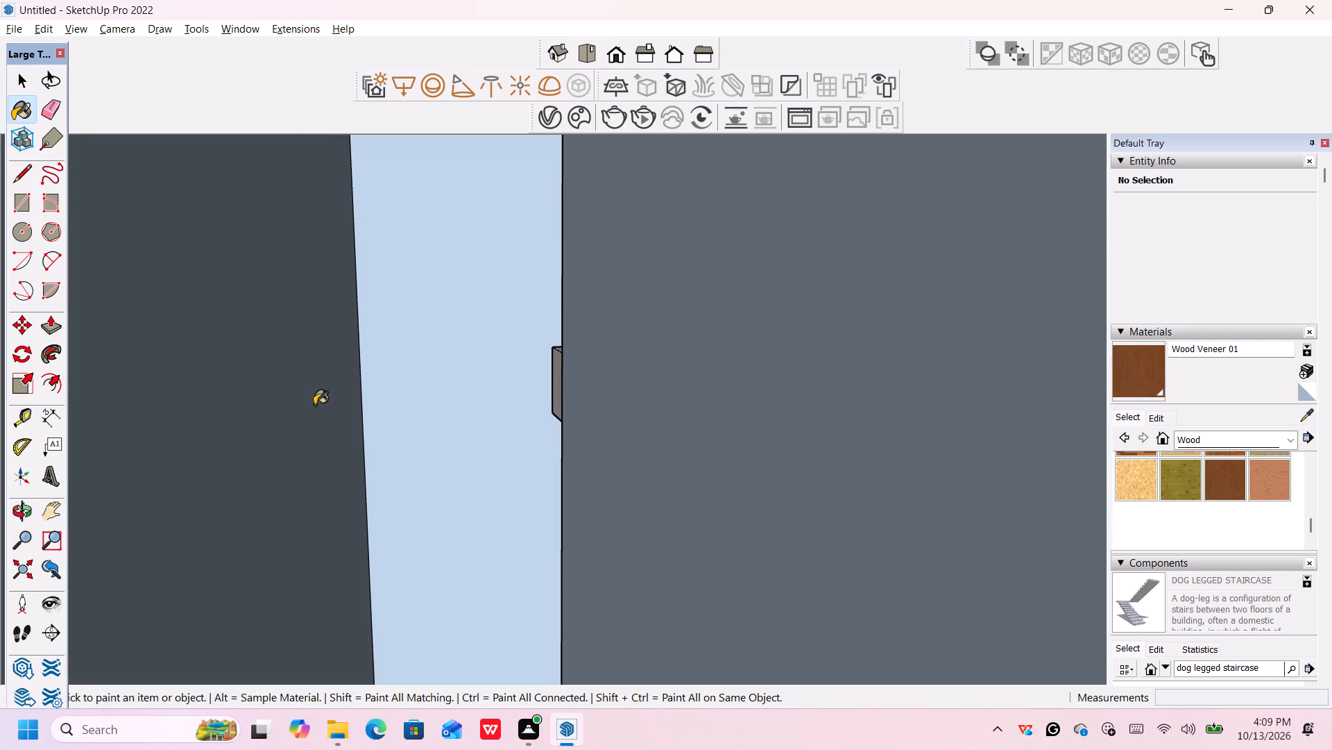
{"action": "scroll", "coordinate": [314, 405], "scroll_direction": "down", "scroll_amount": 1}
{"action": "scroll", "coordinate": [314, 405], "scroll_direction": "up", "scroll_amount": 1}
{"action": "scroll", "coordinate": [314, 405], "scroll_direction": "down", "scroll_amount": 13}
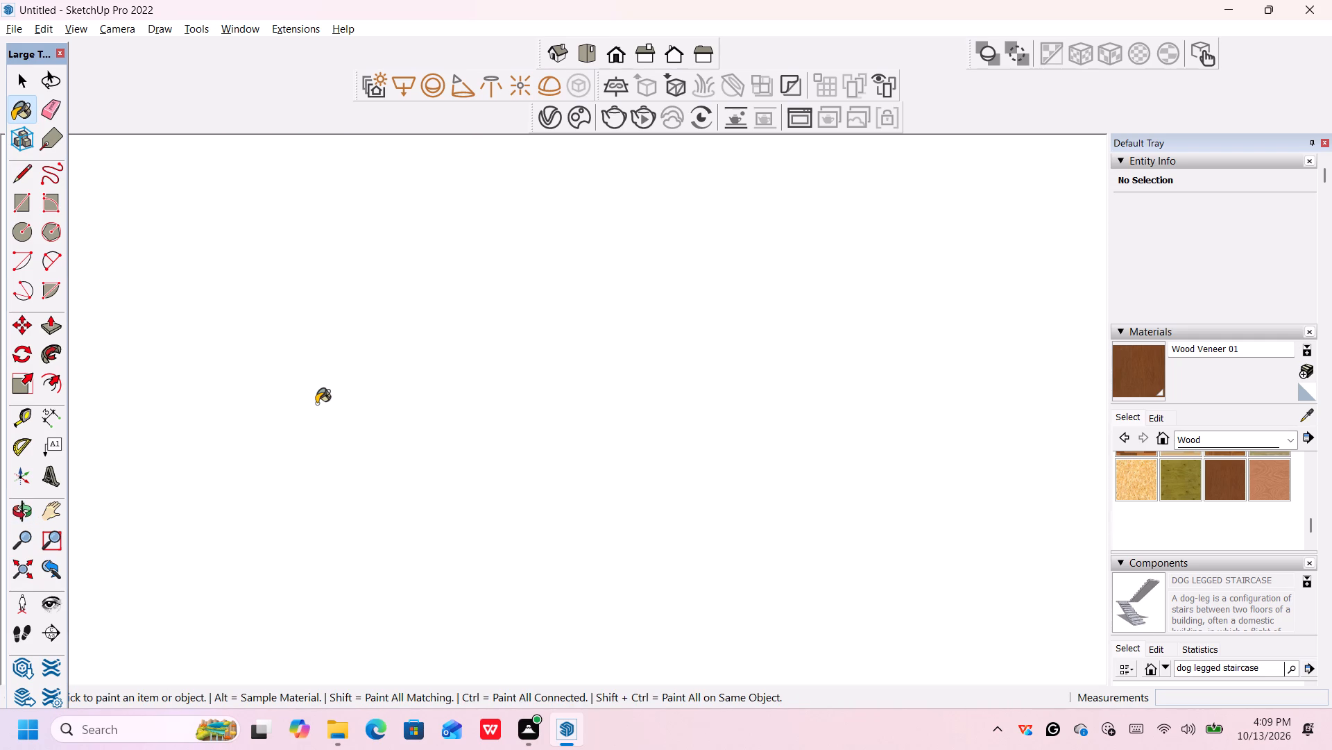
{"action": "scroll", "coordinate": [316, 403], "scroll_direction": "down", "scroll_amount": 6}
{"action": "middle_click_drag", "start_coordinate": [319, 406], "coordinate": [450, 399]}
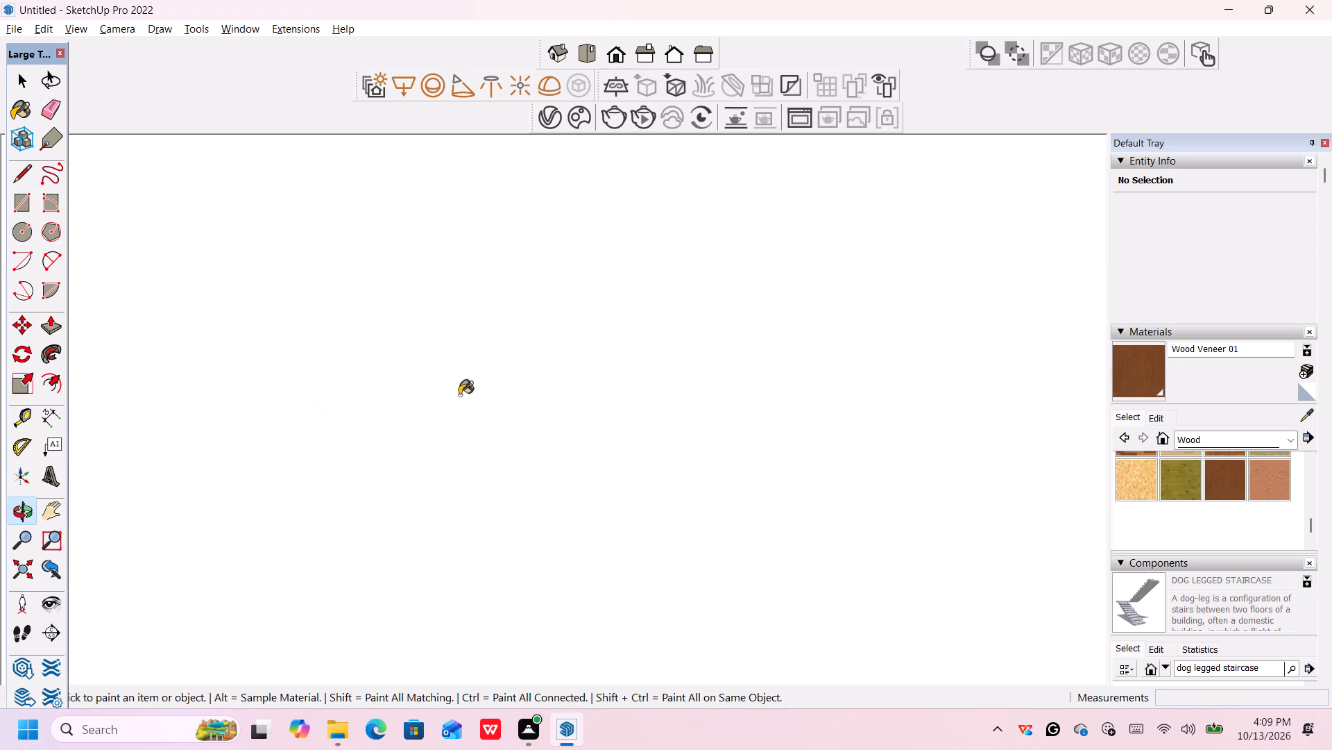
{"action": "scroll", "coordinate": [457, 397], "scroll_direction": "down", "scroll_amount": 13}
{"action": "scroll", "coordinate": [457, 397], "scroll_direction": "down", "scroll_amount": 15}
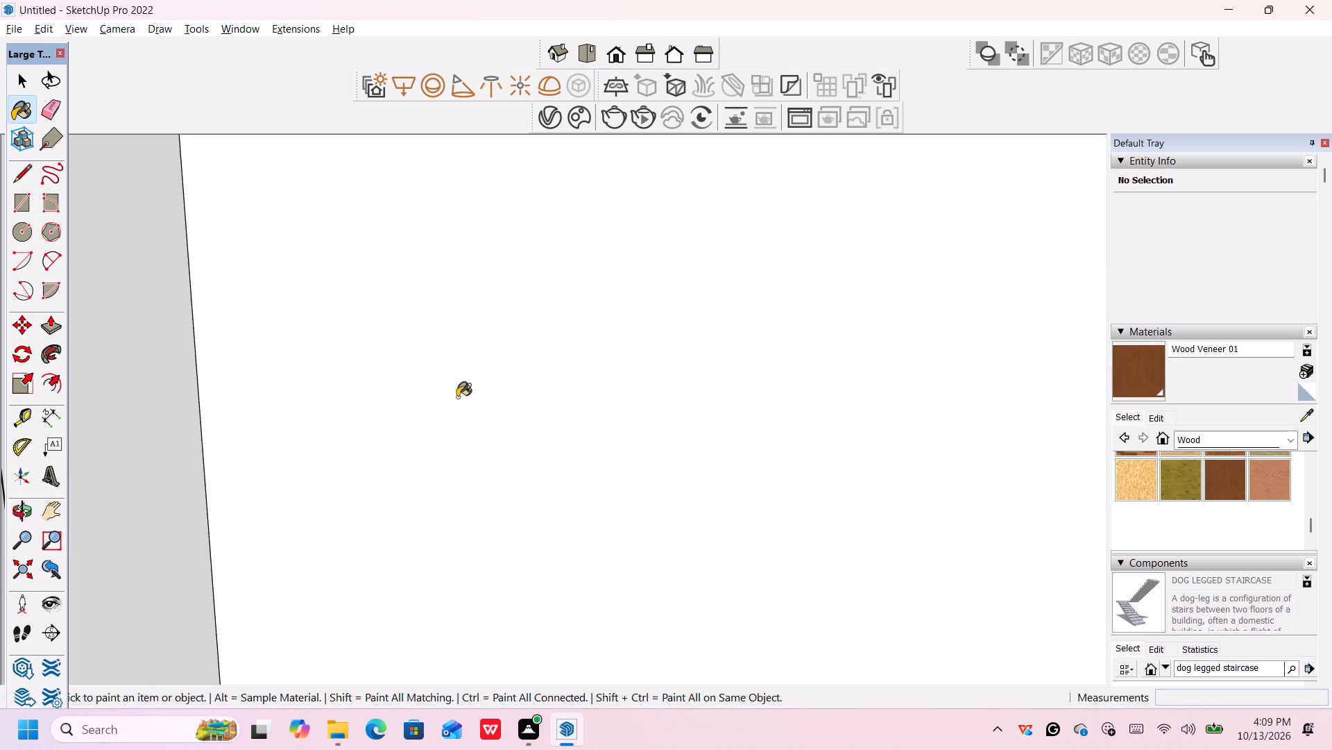
Paint the seven remaining white side faces of the posts along the slatted panel's long edge with Wood Veneer 01.
{"action": "scroll", "coordinate": [457, 397], "scroll_direction": "down", "scroll_amount": 14}
{"action": "scroll", "coordinate": [459, 395], "scroll_direction": "down", "scroll_amount": 16}
{"action": "scroll", "coordinate": [459, 395], "scroll_direction": "down", "scroll_amount": 14}
{"action": "scroll", "coordinate": [167, 494], "scroll_direction": "down", "scroll_amount": 6}
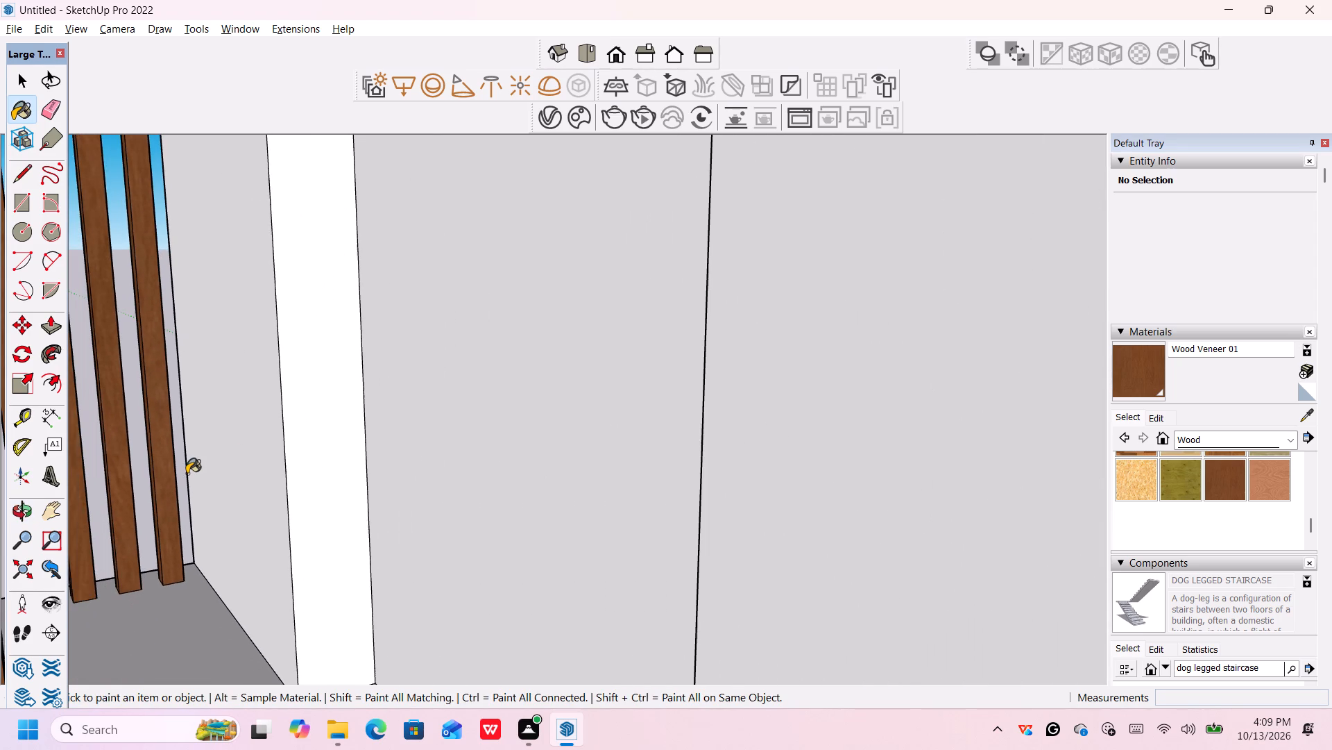
{"action": "middle_click_drag", "start_coordinate": [191, 476], "coordinate": [311, 469], "text": "shift"}
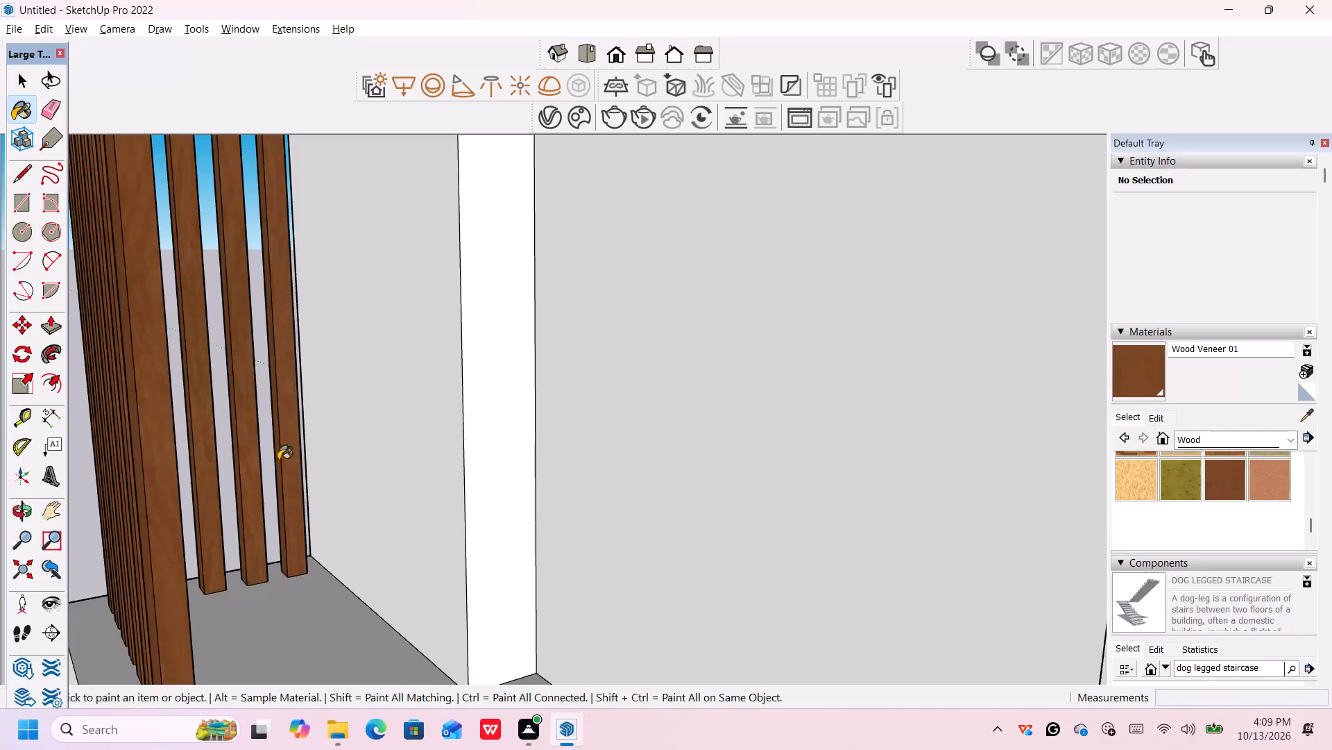
{"action": "scroll", "coordinate": [273, 458], "scroll_direction": "up", "scroll_amount": 2}
{"action": "middle_click_drag", "start_coordinate": [407, 416], "coordinate": [637, 485]}
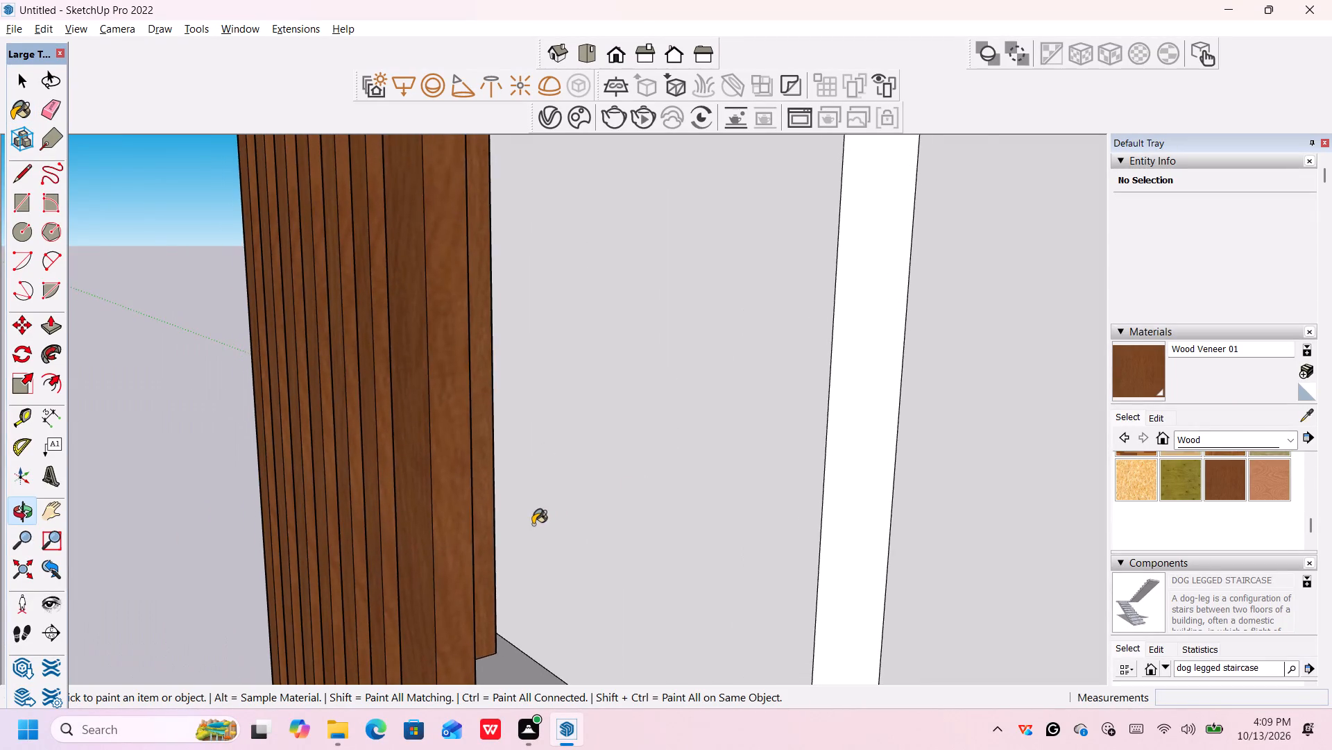
{"action": "scroll", "coordinate": [520, 527], "scroll_direction": "up", "scroll_amount": 7}
{"action": "middle_click_drag", "start_coordinate": [519, 529], "coordinate": [440, 510]}
{"action": "middle_click_drag", "start_coordinate": [441, 510], "coordinate": [677, 356]}
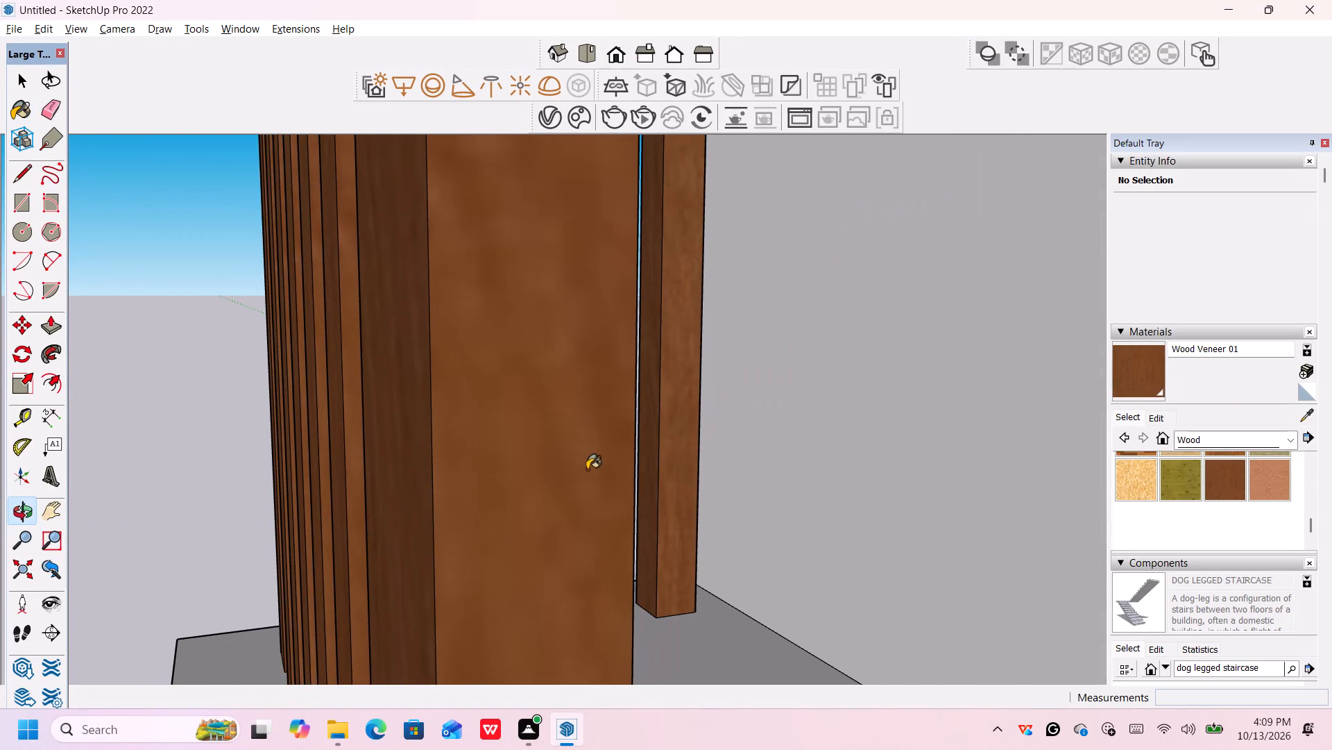
{"action": "middle_click_drag", "start_coordinate": [585, 469], "coordinate": [425, 423]}
{"action": "middle_click_drag", "start_coordinate": [665, 505], "coordinate": [445, 450]}
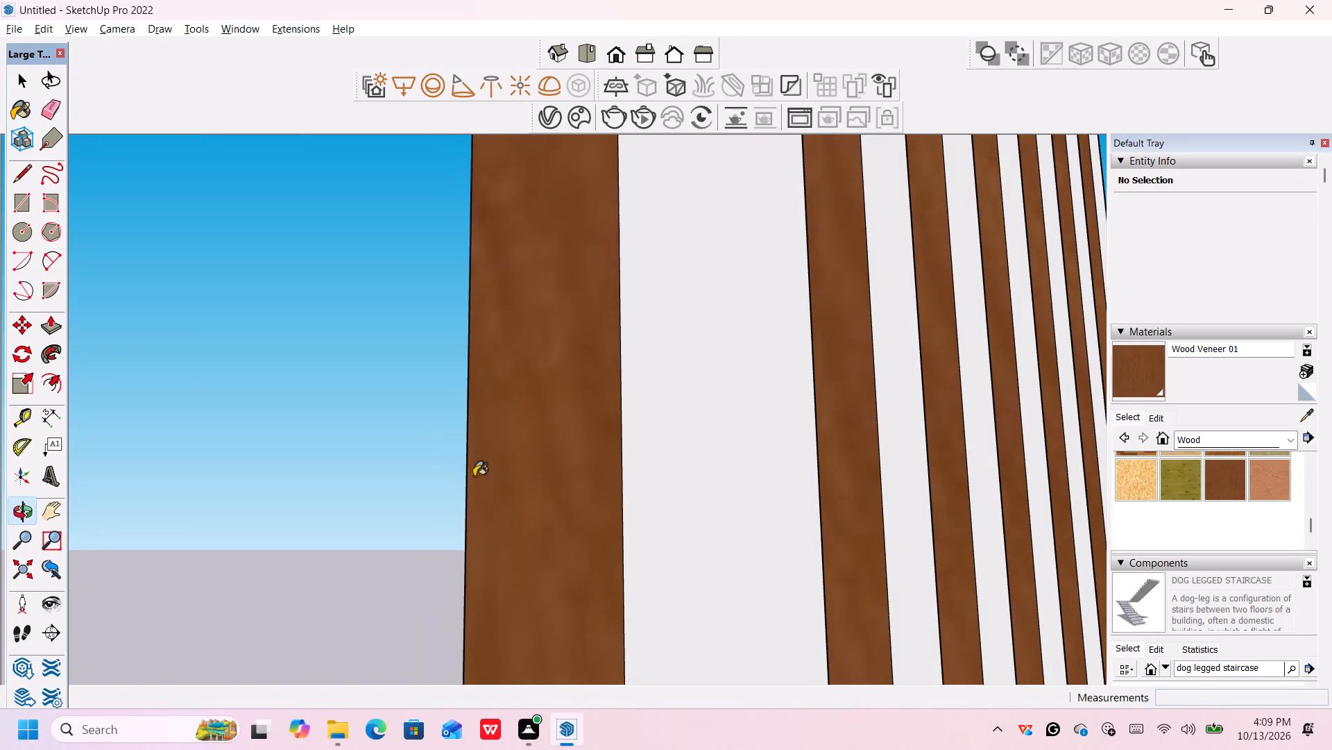
{"action": "scroll", "coordinate": [760, 458], "scroll_direction": "down", "scroll_amount": 6}
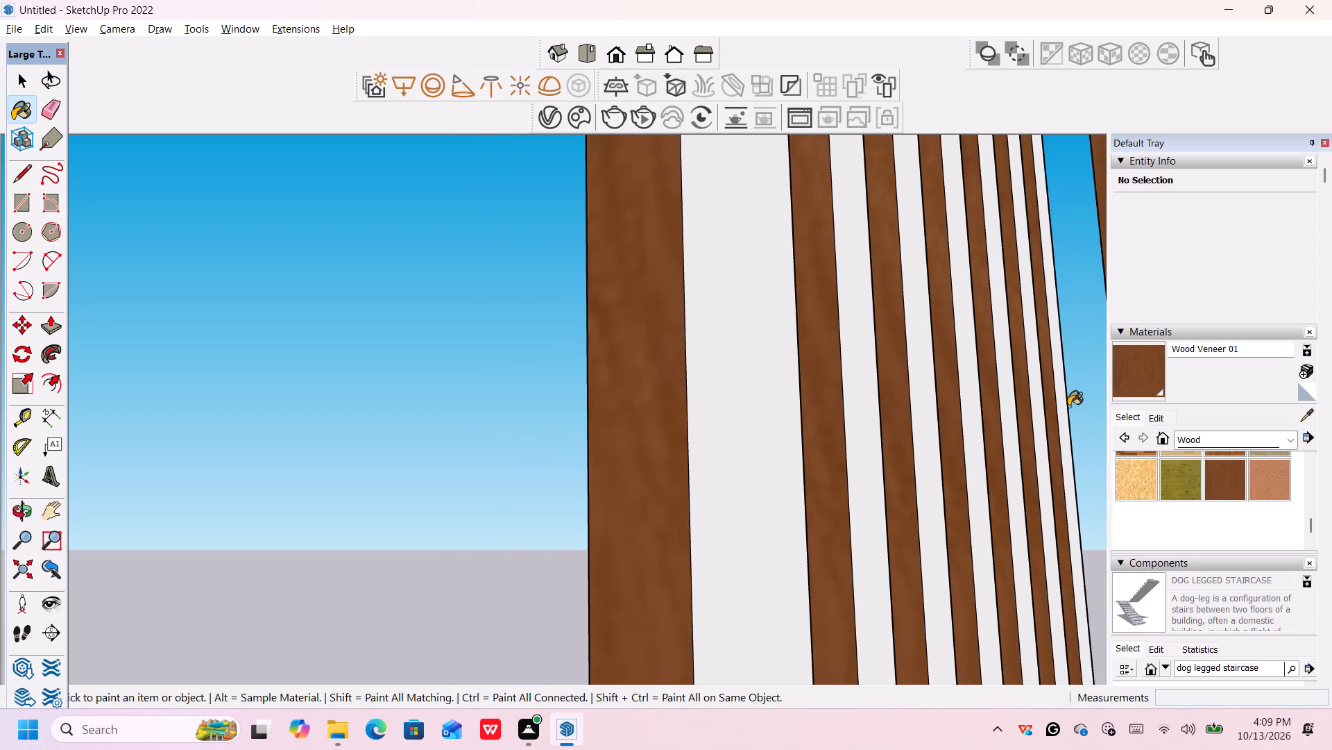
{"action": "left_click", "coordinate": [1066, 407]}
{"action": "left_click", "coordinate": [1034, 420]}
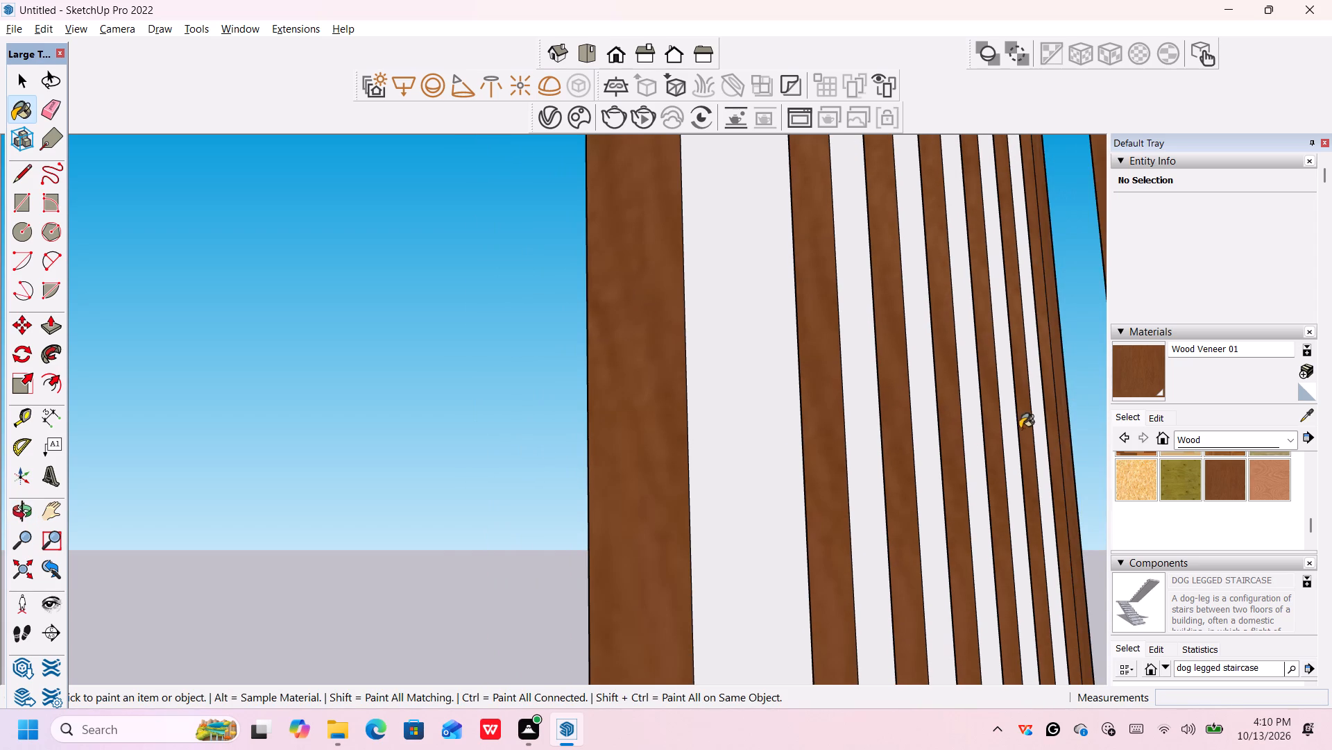
{"action": "left_click", "coordinate": [1011, 431]}
{"action": "left_click", "coordinate": [970, 442]}
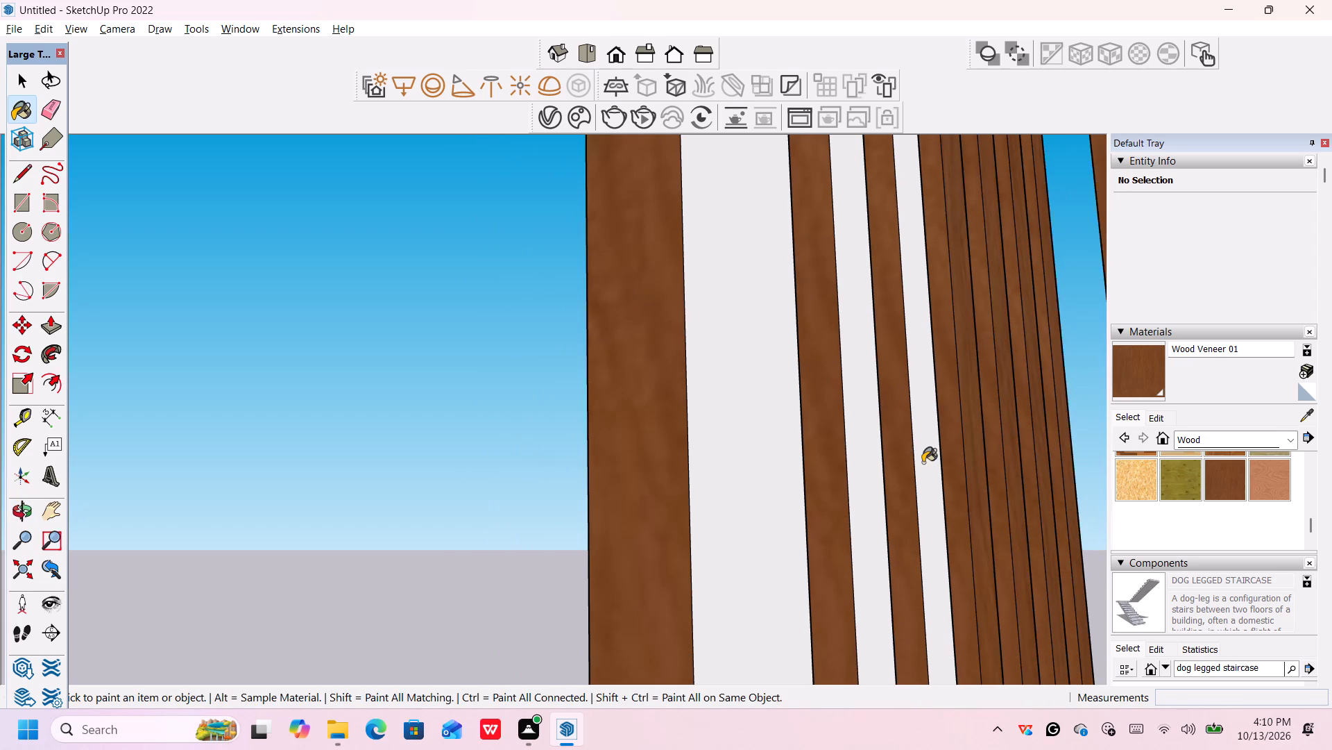
{"action": "left_click", "coordinate": [921, 465]}
{"action": "left_click", "coordinate": [869, 480]}
{"action": "left_click", "coordinate": [746, 514]}
Examine the whole house from the rear, side and front to review the painted slats and the uncoloured parts of the elevation.
{"action": "scroll", "coordinate": [753, 514], "scroll_direction": "down", "scroll_amount": 4}
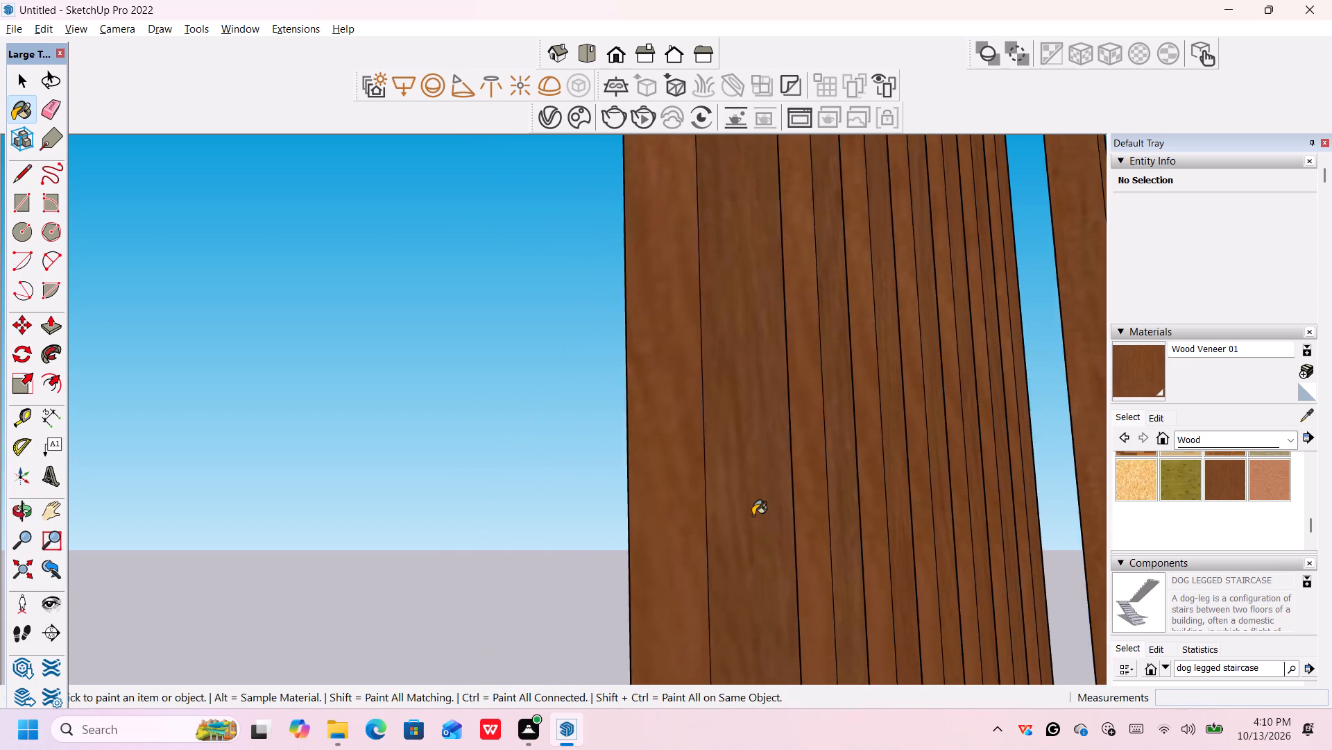
{"action": "scroll", "coordinate": [753, 515], "scroll_direction": "down", "scroll_amount": 20}
{"action": "scroll", "coordinate": [539, 534], "scroll_direction": "down", "scroll_amount": 15}
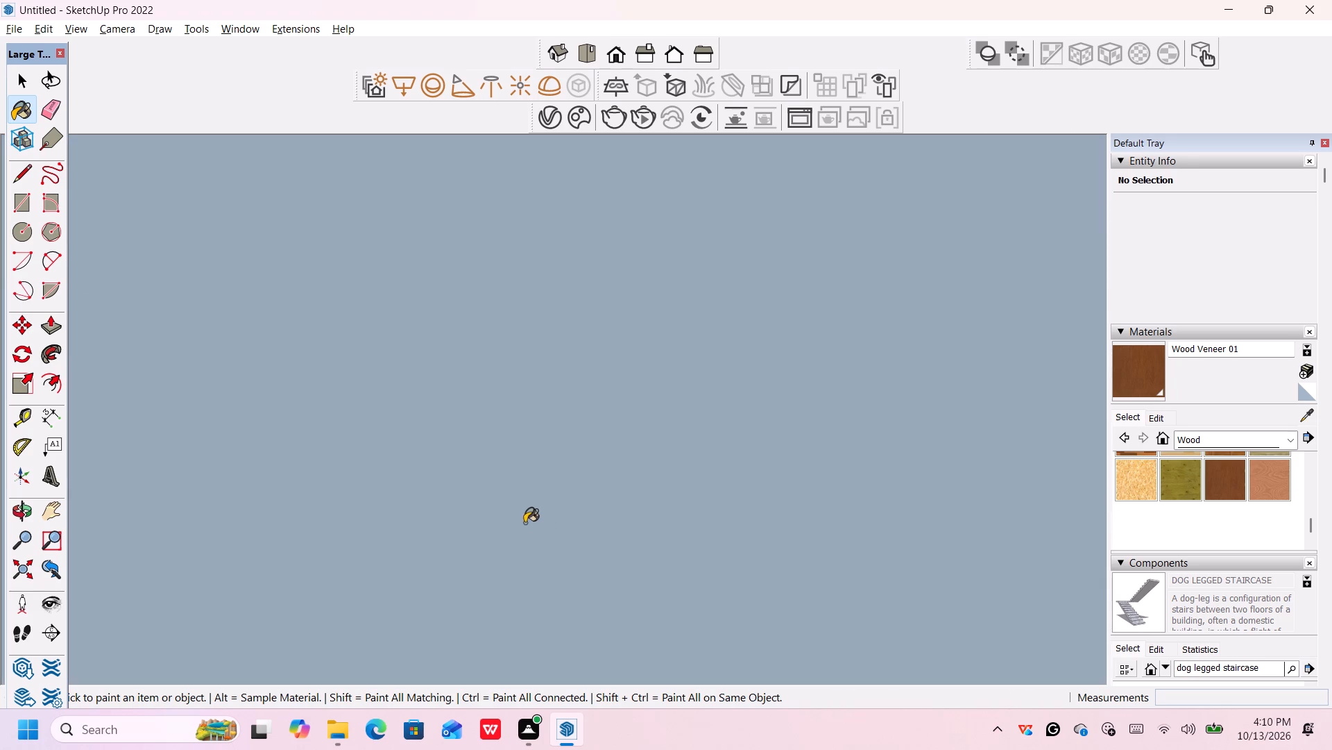
{"action": "scroll", "coordinate": [484, 513], "scroll_direction": "up", "scroll_amount": 3}
{"action": "scroll", "coordinate": [420, 510], "scroll_direction": "down", "scroll_amount": 15}
{"action": "scroll", "coordinate": [422, 509], "scroll_direction": "up", "scroll_amount": 1}
{"action": "scroll", "coordinate": [422, 509], "scroll_direction": "down", "scroll_amount": 20}
{"action": "scroll", "coordinate": [422, 509], "scroll_direction": "down", "scroll_amount": 1}
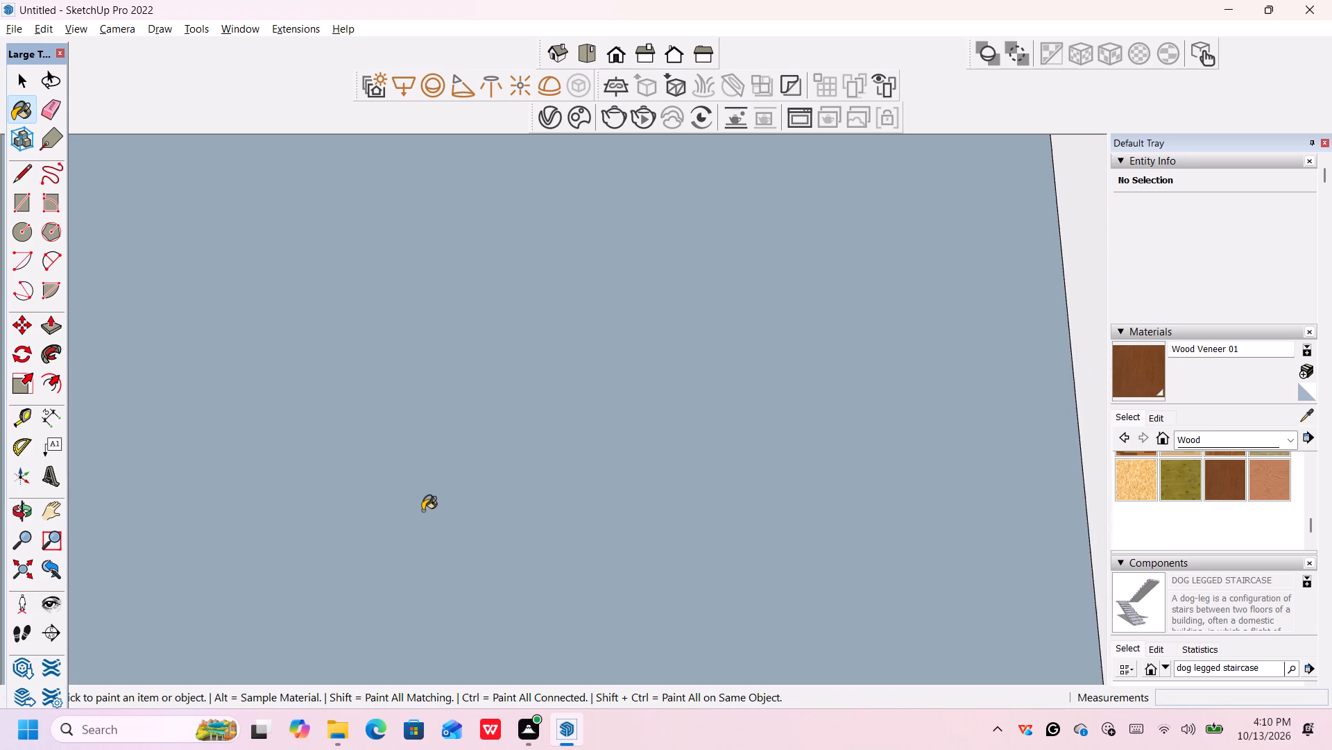
{"action": "scroll", "coordinate": [422, 510], "scroll_direction": "down", "scroll_amount": 20}
{"action": "scroll", "coordinate": [422, 510], "scroll_direction": "down", "scroll_amount": 20}
{"action": "scroll", "coordinate": [422, 510], "scroll_direction": "down", "scroll_amount": 9}
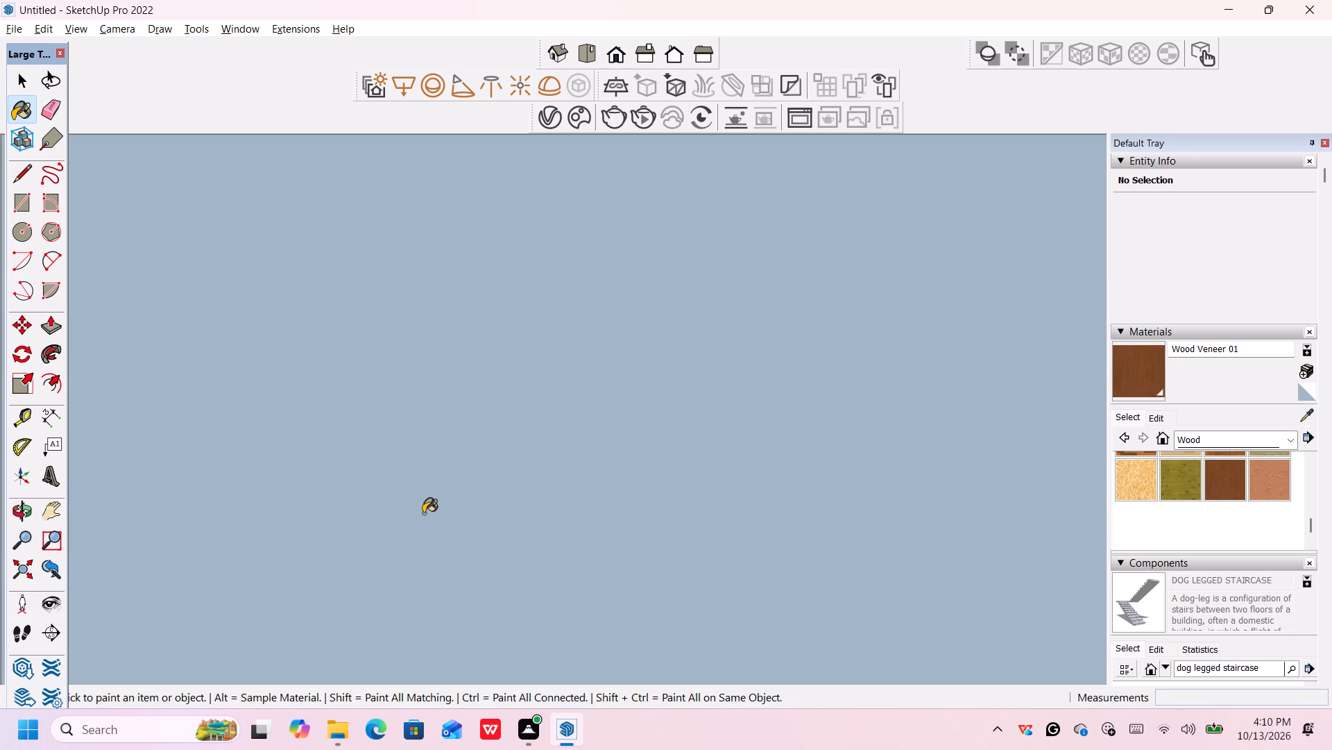
{"action": "scroll", "coordinate": [423, 513], "scroll_direction": "down", "scroll_amount": 20}
{"action": "scroll", "coordinate": [423, 513], "scroll_direction": "down", "scroll_amount": 20}
{"action": "scroll", "coordinate": [423, 513], "scroll_direction": "down", "scroll_amount": 9}
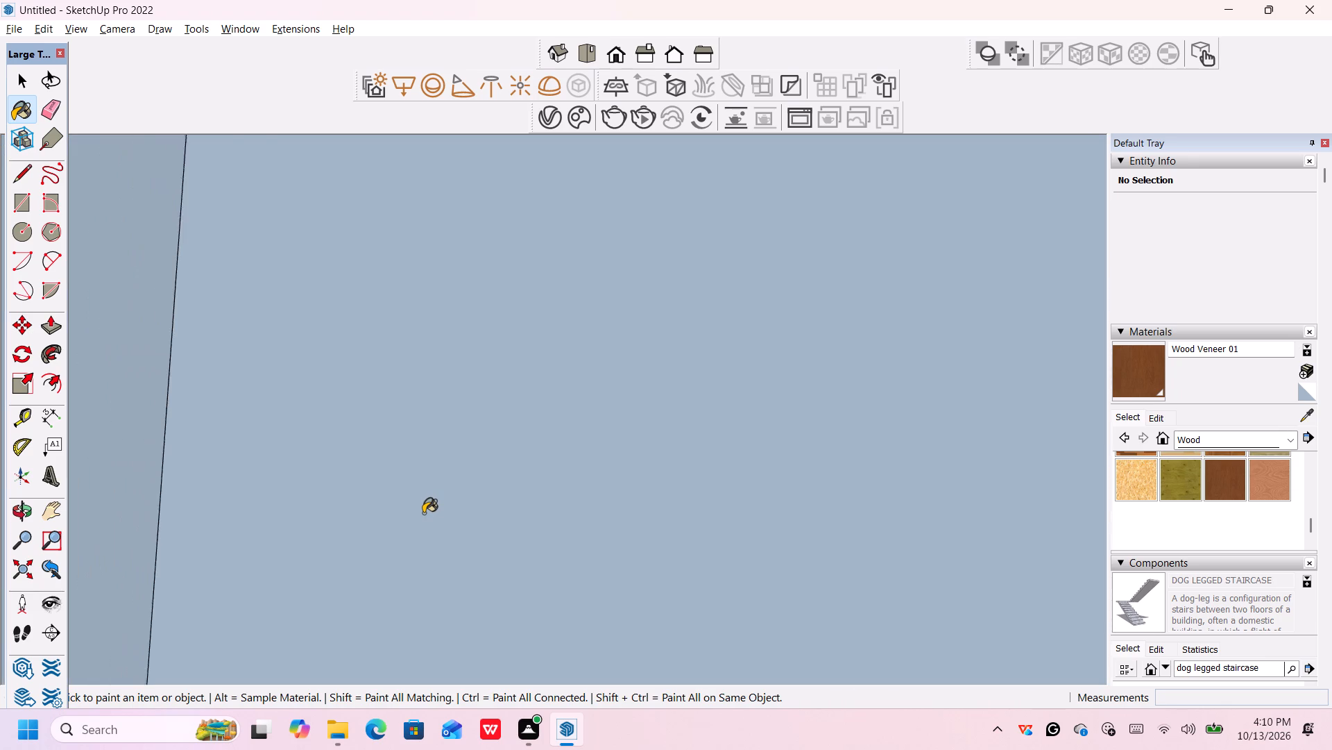
{"action": "scroll", "coordinate": [423, 513], "scroll_direction": "down", "scroll_amount": 20}
{"action": "scroll", "coordinate": [423, 513], "scroll_direction": "down", "scroll_amount": 20}
{"action": "scroll", "coordinate": [423, 513], "scroll_direction": "down", "scroll_amount": 8}
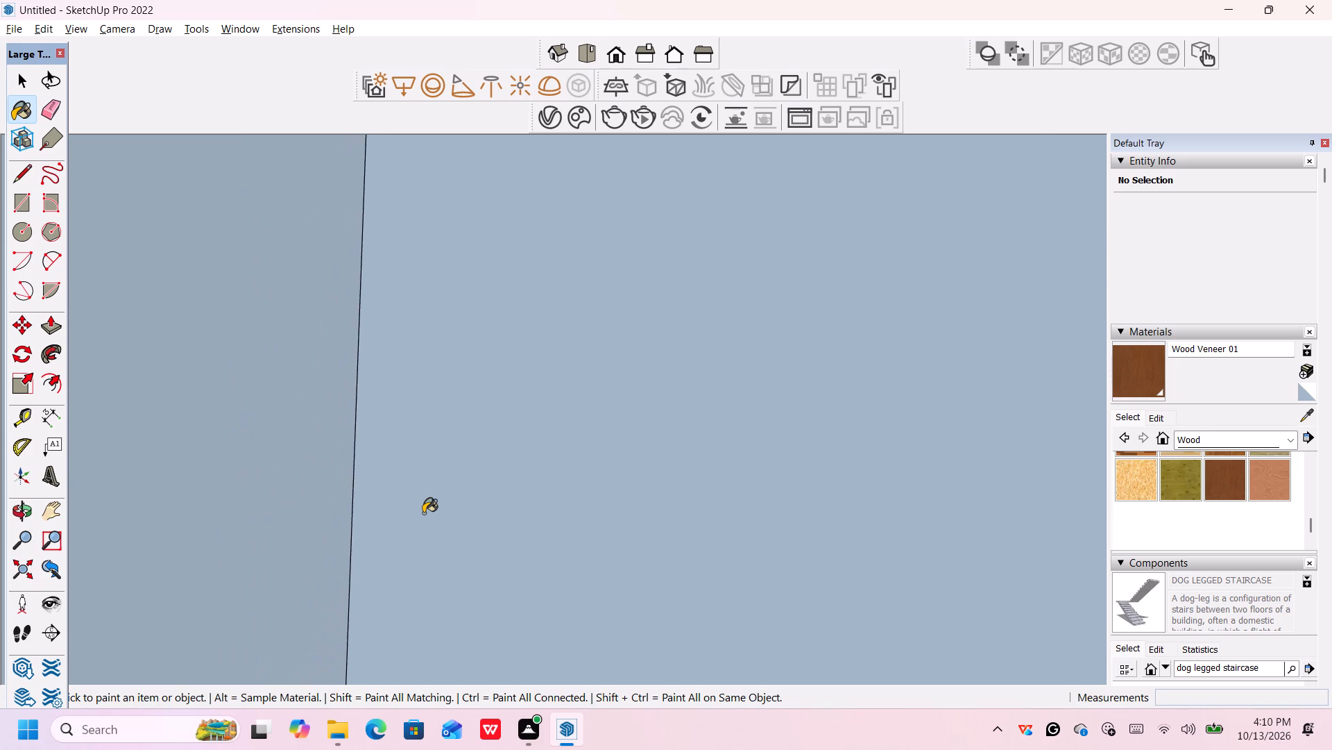
{"action": "scroll", "coordinate": [423, 513], "scroll_direction": "down", "scroll_amount": 20}
{"action": "scroll", "coordinate": [423, 513], "scroll_direction": "down", "scroll_amount": 3}
{"action": "scroll", "coordinate": [423, 513], "scroll_direction": "down", "scroll_amount": 19}
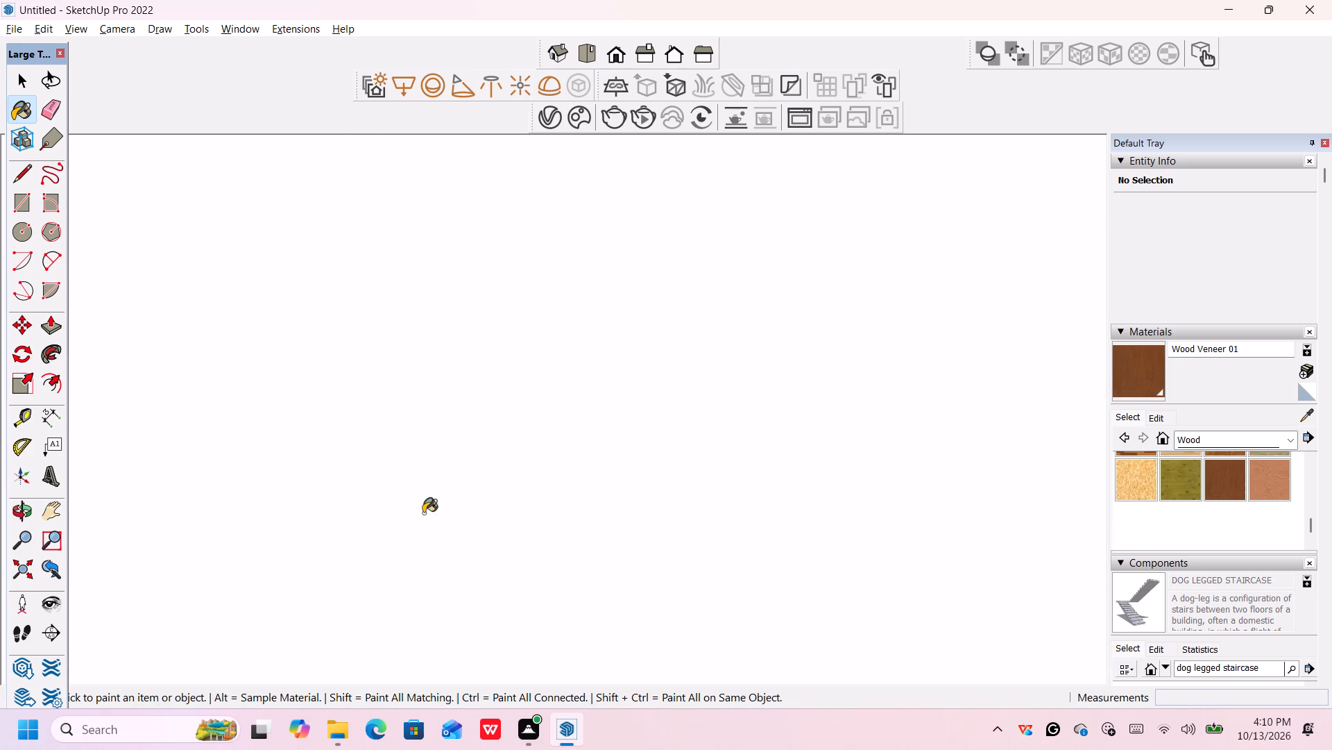
{"action": "scroll", "coordinate": [423, 513], "scroll_direction": "down", "scroll_amount": 20}
{"action": "scroll", "coordinate": [423, 513], "scroll_direction": "down", "scroll_amount": 20}
{"action": "scroll", "coordinate": [423, 513], "scroll_direction": "down", "scroll_amount": 7}
{"action": "scroll", "coordinate": [425, 512], "scroll_direction": "down", "scroll_amount": 20}
{"action": "scroll", "coordinate": [425, 512], "scroll_direction": "down", "scroll_amount": 20}
{"action": "scroll", "coordinate": [425, 512], "scroll_direction": "down", "scroll_amount": 15}
{"action": "scroll", "coordinate": [425, 512], "scroll_direction": "down", "scroll_amount": 14}
{"action": "scroll", "coordinate": [430, 521], "scroll_direction": "down", "scroll_amount": 7}
{"action": "scroll", "coordinate": [430, 521], "scroll_direction": "down", "scroll_amount": 20}
{"action": "scroll", "coordinate": [430, 521], "scroll_direction": "down", "scroll_amount": 20}
{"action": "scroll", "coordinate": [430, 521], "scroll_direction": "down", "scroll_amount": 4}
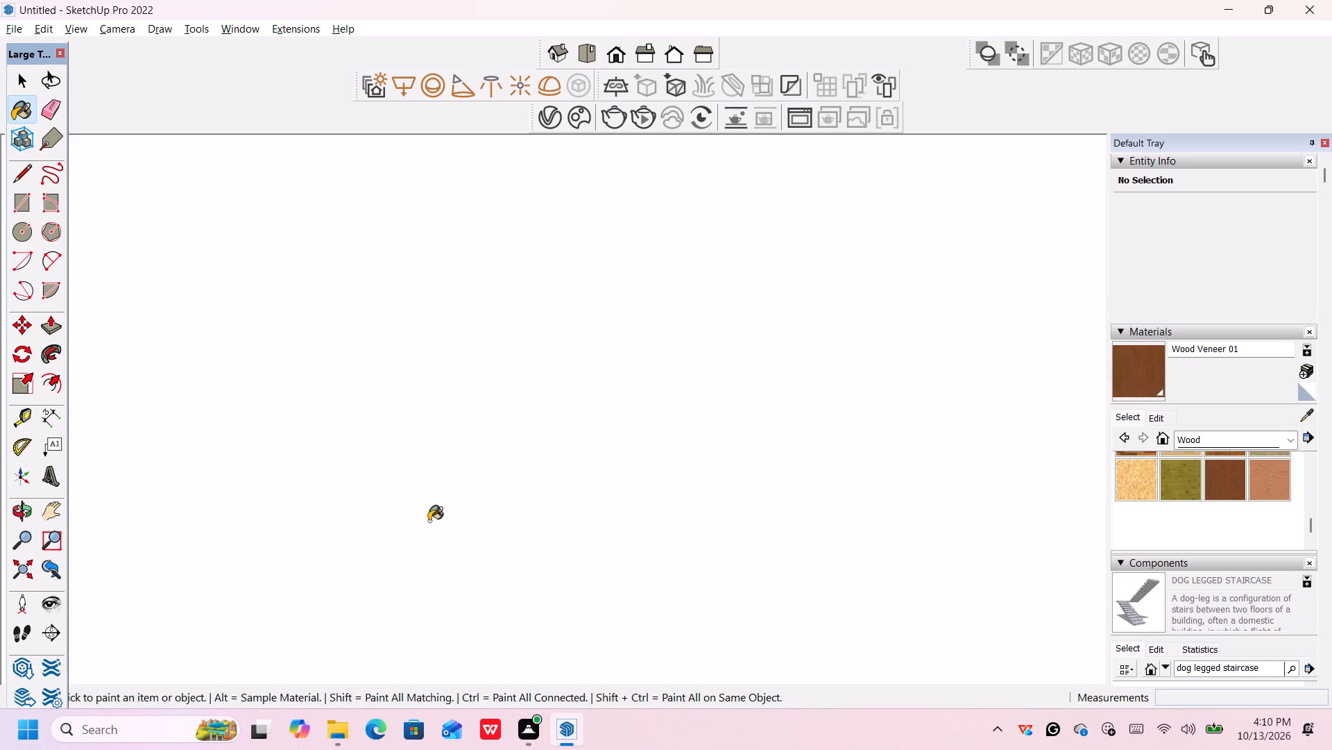
{"action": "scroll", "coordinate": [429, 521], "scroll_direction": "down", "scroll_amount": 20}
{"action": "scroll", "coordinate": [429, 521], "scroll_direction": "down", "scroll_amount": 20}
{"action": "scroll", "coordinate": [429, 521], "scroll_direction": "down", "scroll_amount": 4}
{"action": "scroll", "coordinate": [429, 520], "scroll_direction": "down", "scroll_amount": 20}
{"action": "scroll", "coordinate": [429, 520], "scroll_direction": "down", "scroll_amount": 7}
{"action": "scroll", "coordinate": [545, 395], "scroll_direction": "down", "scroll_amount": 2}
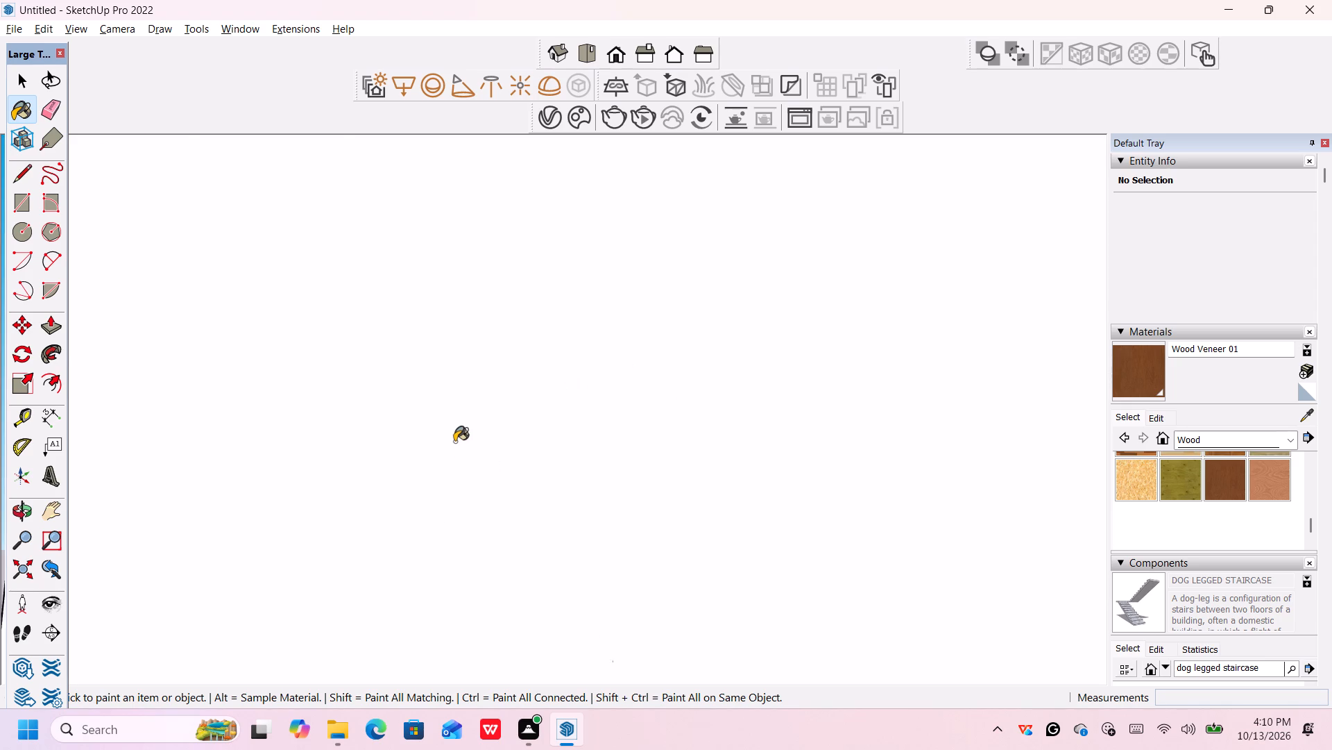
{"action": "scroll", "coordinate": [454, 442], "scroll_direction": "down", "scroll_amount": 17}
{"action": "scroll", "coordinate": [133, 417], "scroll_direction": "down", "scroll_amount": 13}
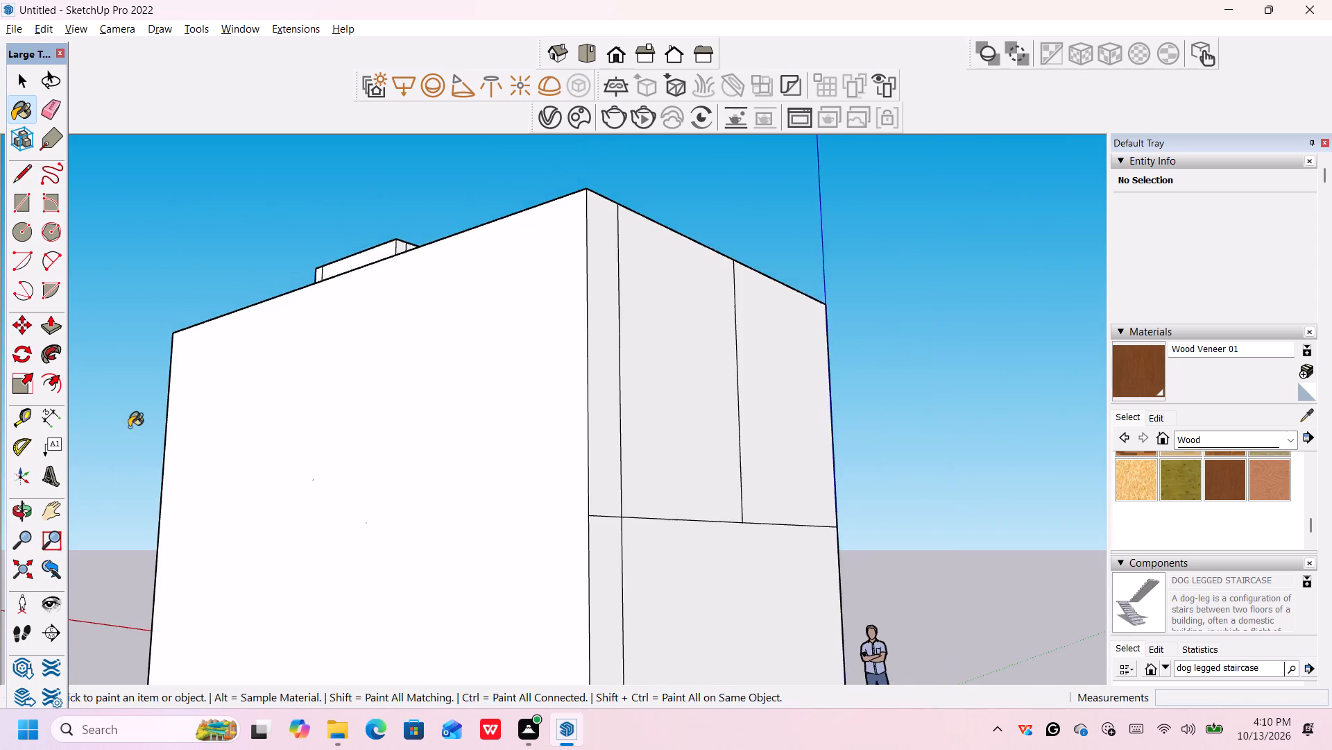
{"action": "scroll", "coordinate": [129, 427], "scroll_direction": "down", "scroll_amount": 4}
{"action": "middle_click_drag", "start_coordinate": [129, 430], "coordinate": [393, 426], "text": "shift"}
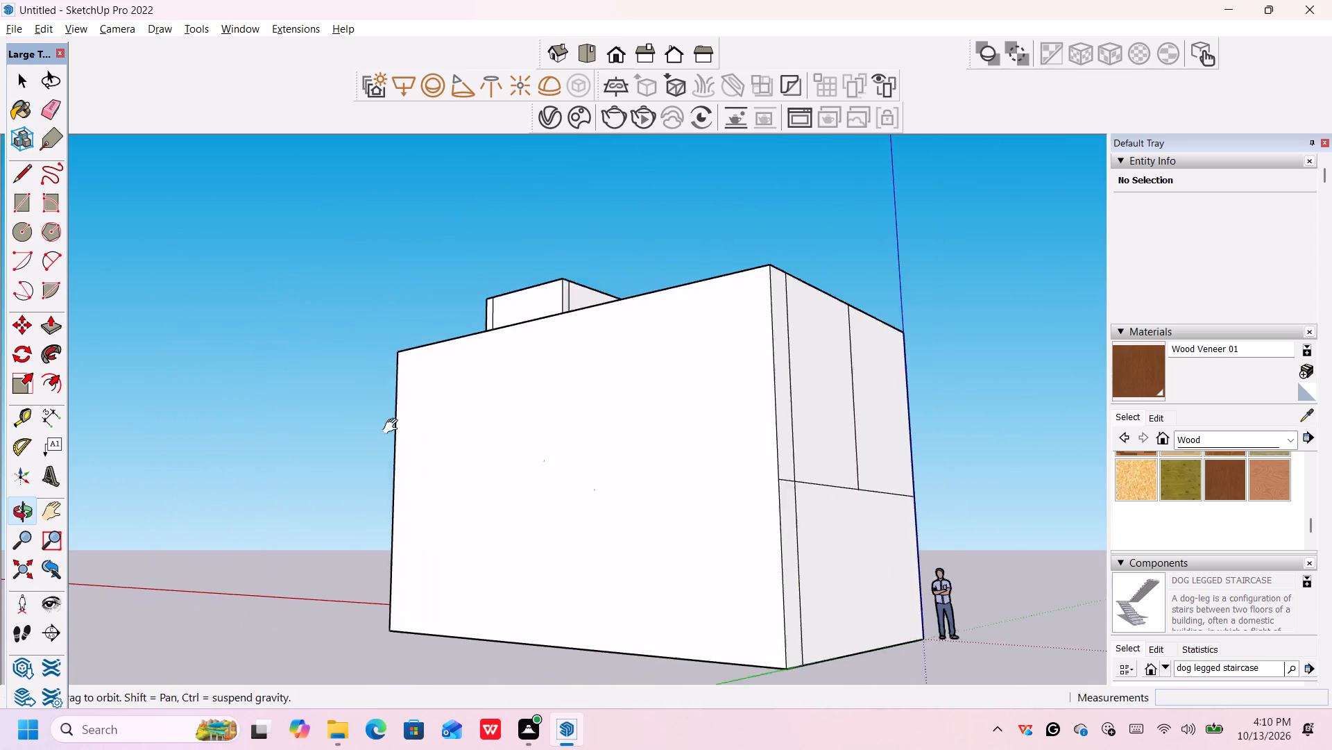
{"action": "middle_click_drag", "start_coordinate": [393, 426], "coordinate": [425, 426], "text": "shift"}
{"action": "middle_click_drag", "start_coordinate": [314, 507], "coordinate": [743, 472]}
{"action": "scroll", "coordinate": [416, 518], "scroll_direction": "up", "scroll_amount": 4}
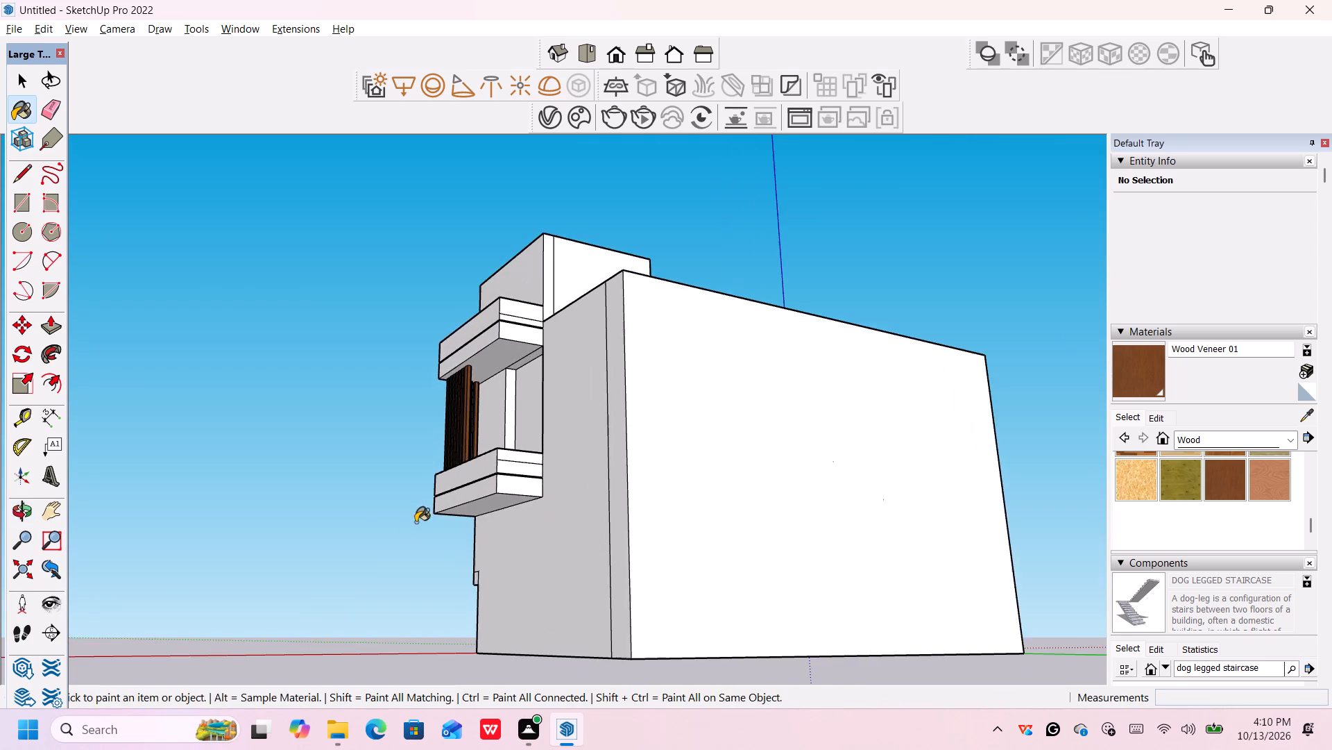
{"action": "middle_click_drag", "start_coordinate": [336, 531], "coordinate": [509, 707]}
{"action": "middle_click_drag", "start_coordinate": [385, 544], "coordinate": [630, 567]}
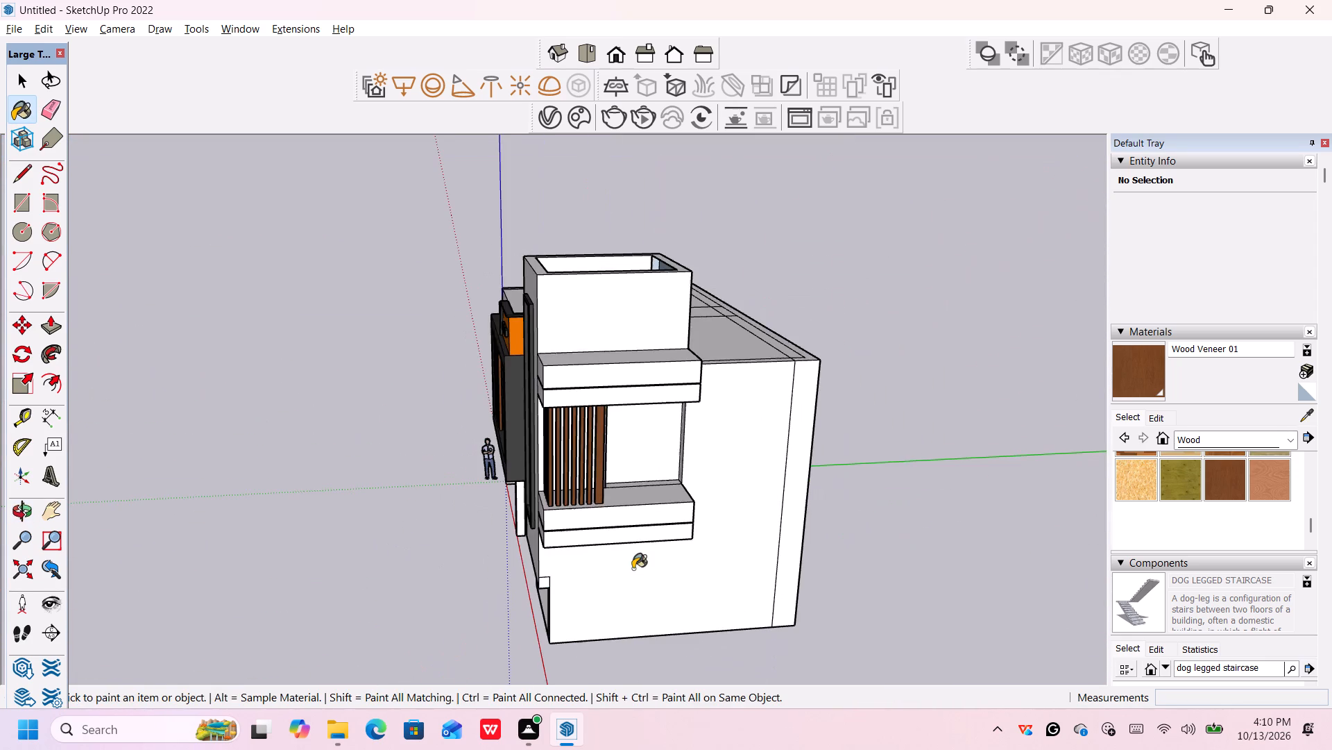
{"action": "scroll", "coordinate": [438, 627], "scroll_direction": "up", "scroll_amount": 3}
{"action": "scroll", "coordinate": [450, 612], "scroll_direction": "down", "scroll_amount": 2}
{"action": "middle_click_drag", "start_coordinate": [452, 613], "coordinate": [602, 655]}
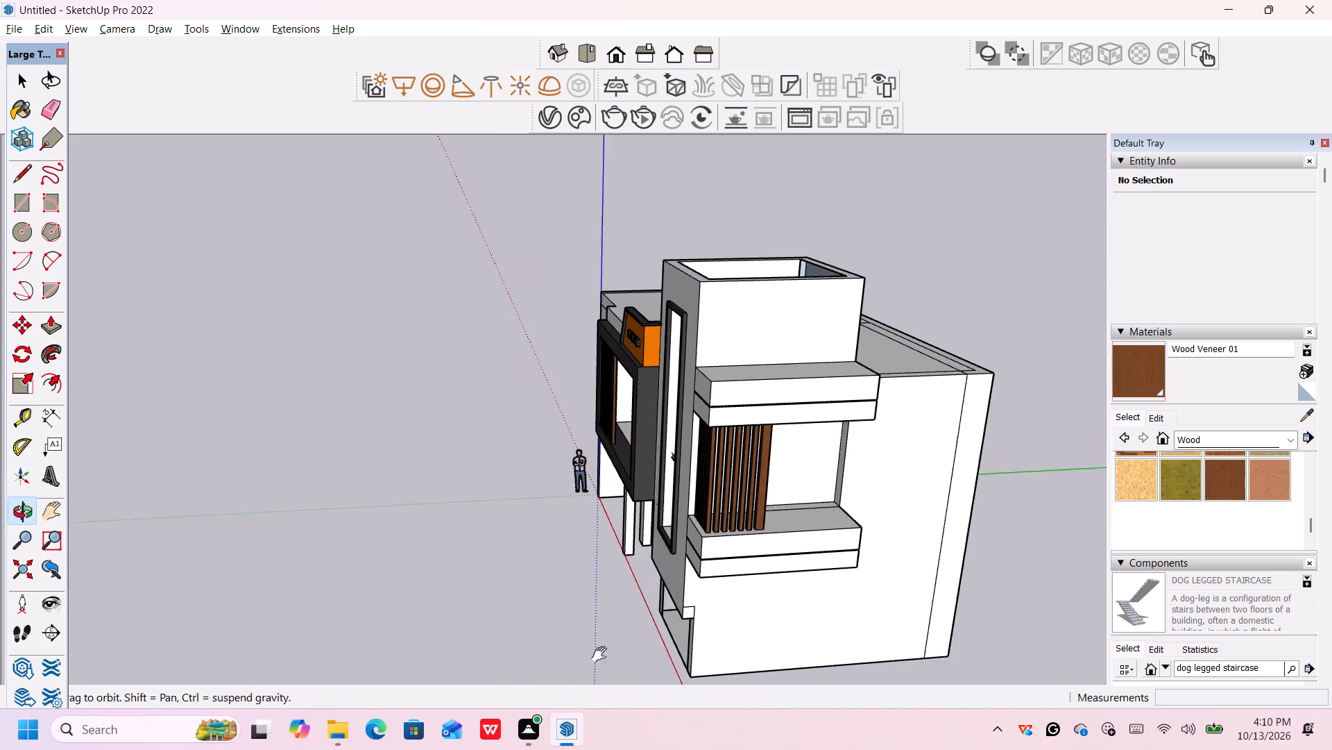
{"action": "middle_click_drag", "start_coordinate": [602, 655], "coordinate": [593, 637]}
{"action": "middle_click_drag", "start_coordinate": [595, 634], "coordinate": [894, 635]}
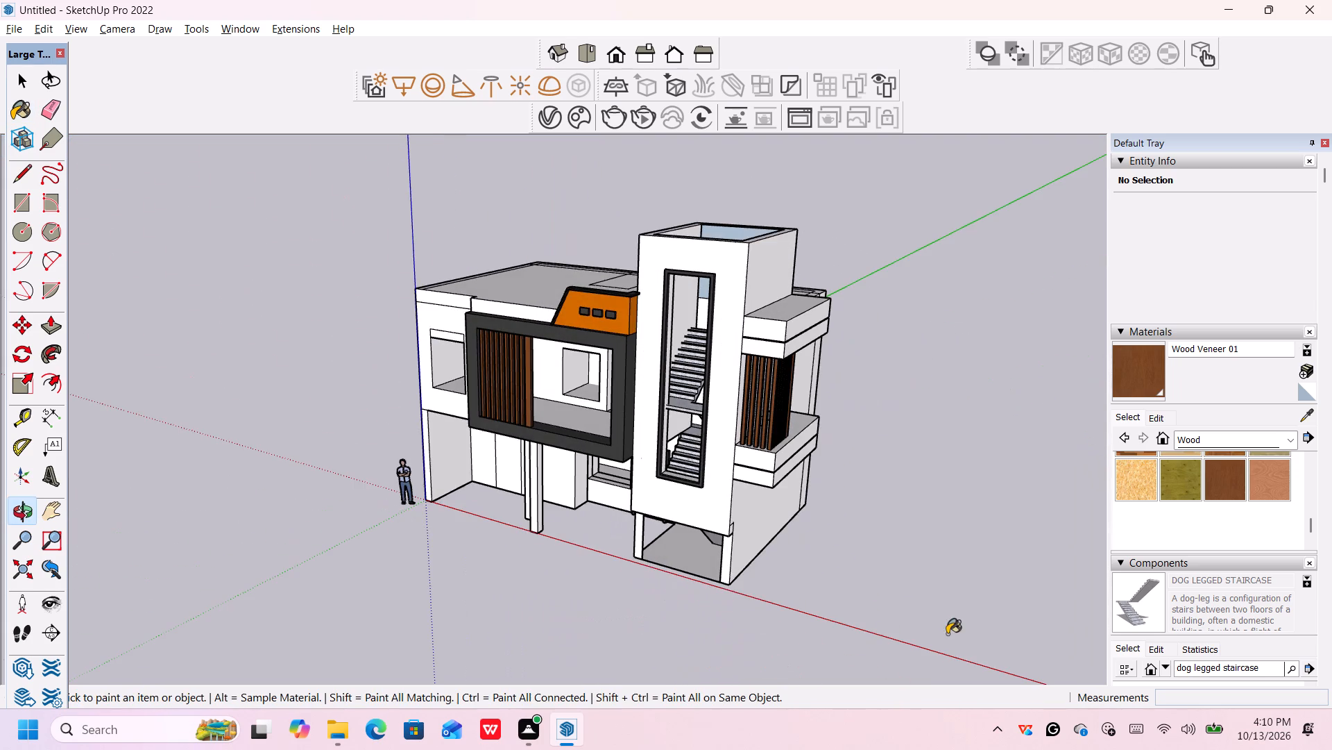
{"action": "scroll", "coordinate": [744, 594], "scroll_direction": "up", "scroll_amount": 3}
{"action": "middle_click_drag", "start_coordinate": [772, 576], "coordinate": [770, 583]}
{"action": "scroll", "coordinate": [771, 581], "scroll_direction": "down", "scroll_amount": 1, "text": "shift"}
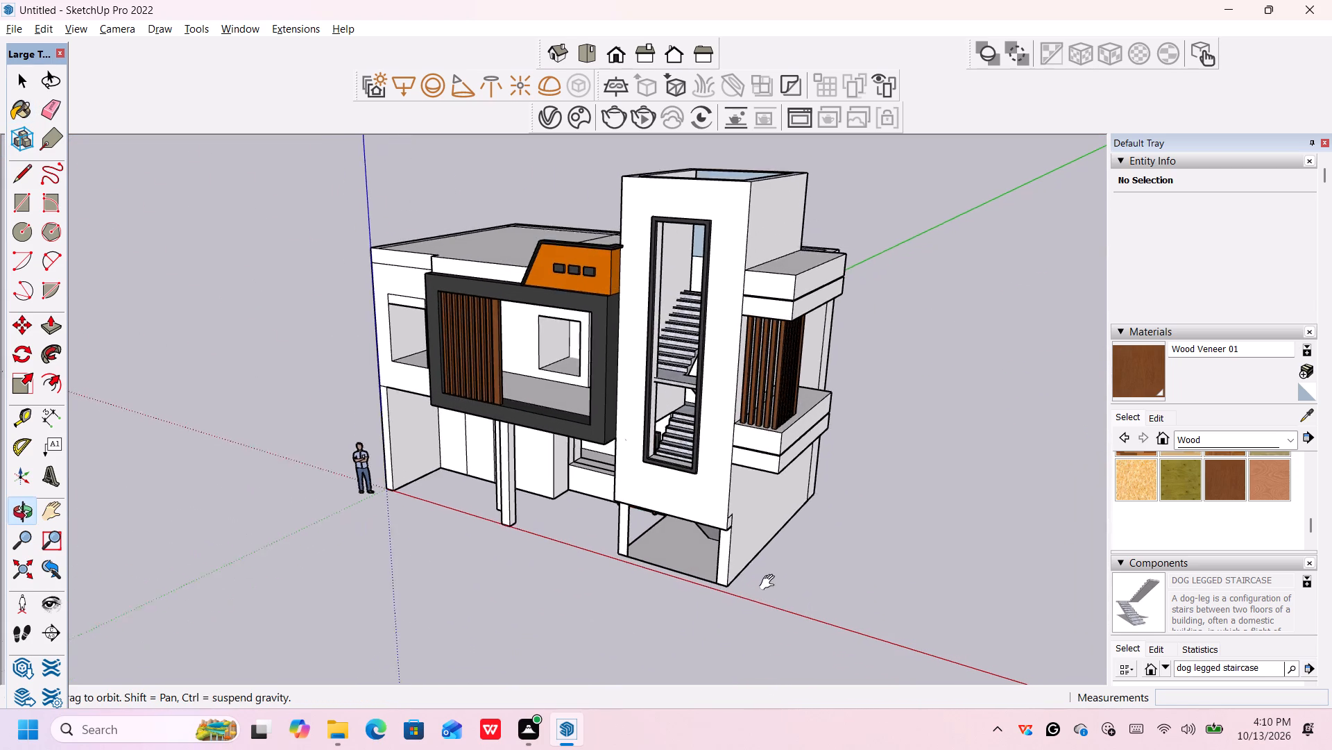
{"action": "middle_click_drag", "start_coordinate": [770, 583], "coordinate": [727, 683]}
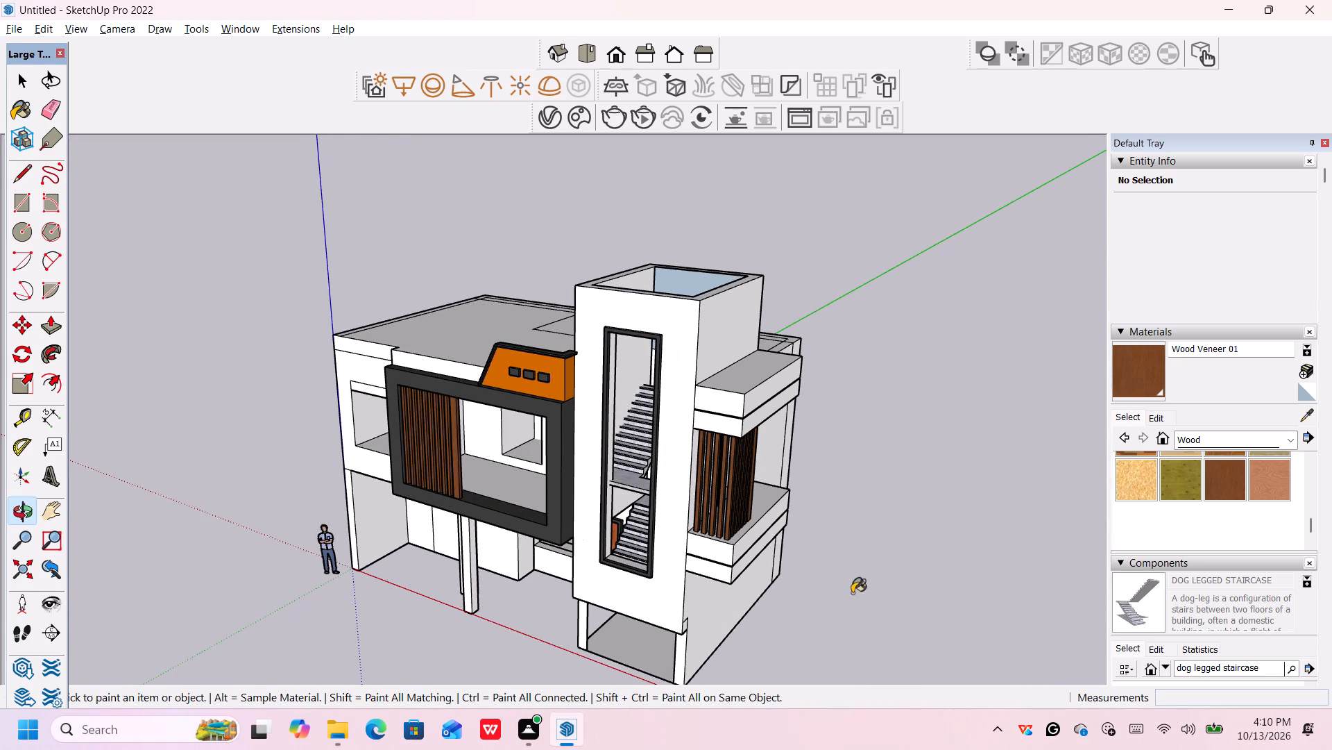
{"action": "scroll", "coordinate": [837, 603], "scroll_direction": "down", "scroll_amount": 2}
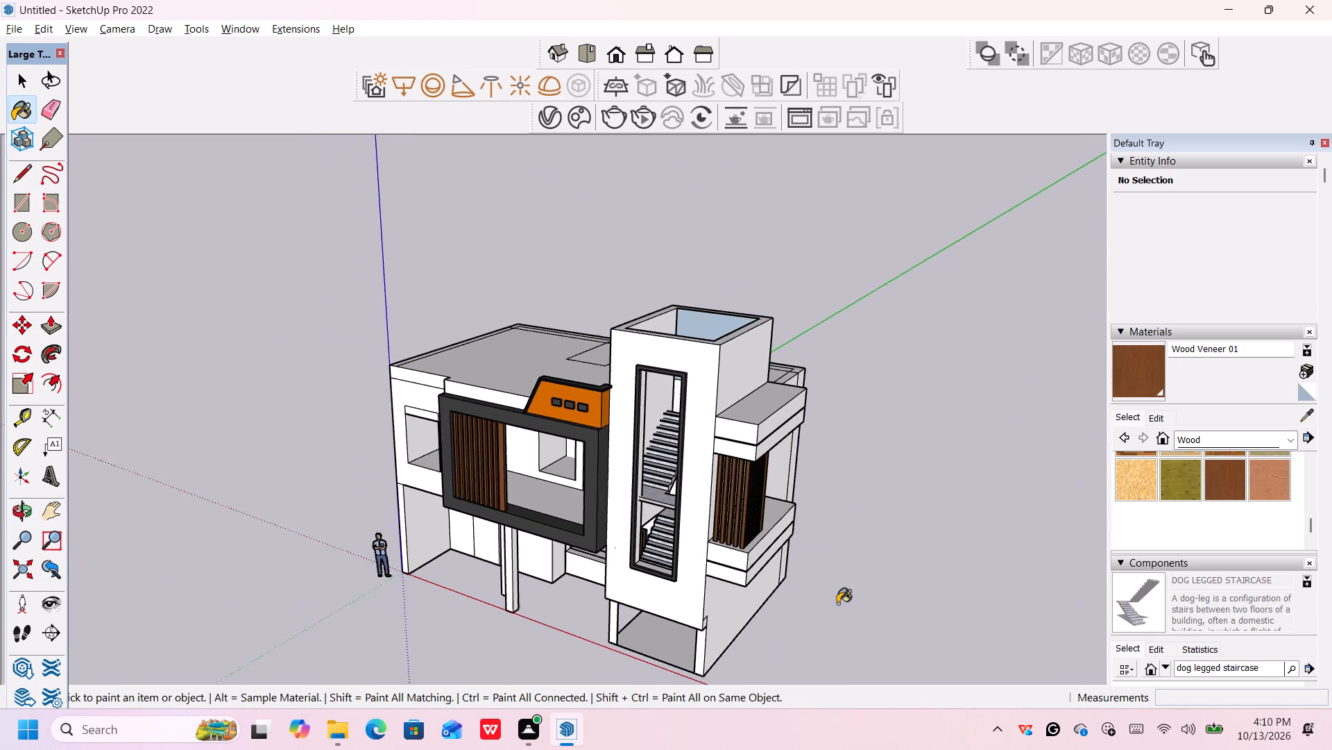
{"action": "scroll", "coordinate": [837, 603], "scroll_direction": "down", "scroll_amount": 2}
{"action": "middle_click_drag", "start_coordinate": [810, 635], "coordinate": [837, 636]}
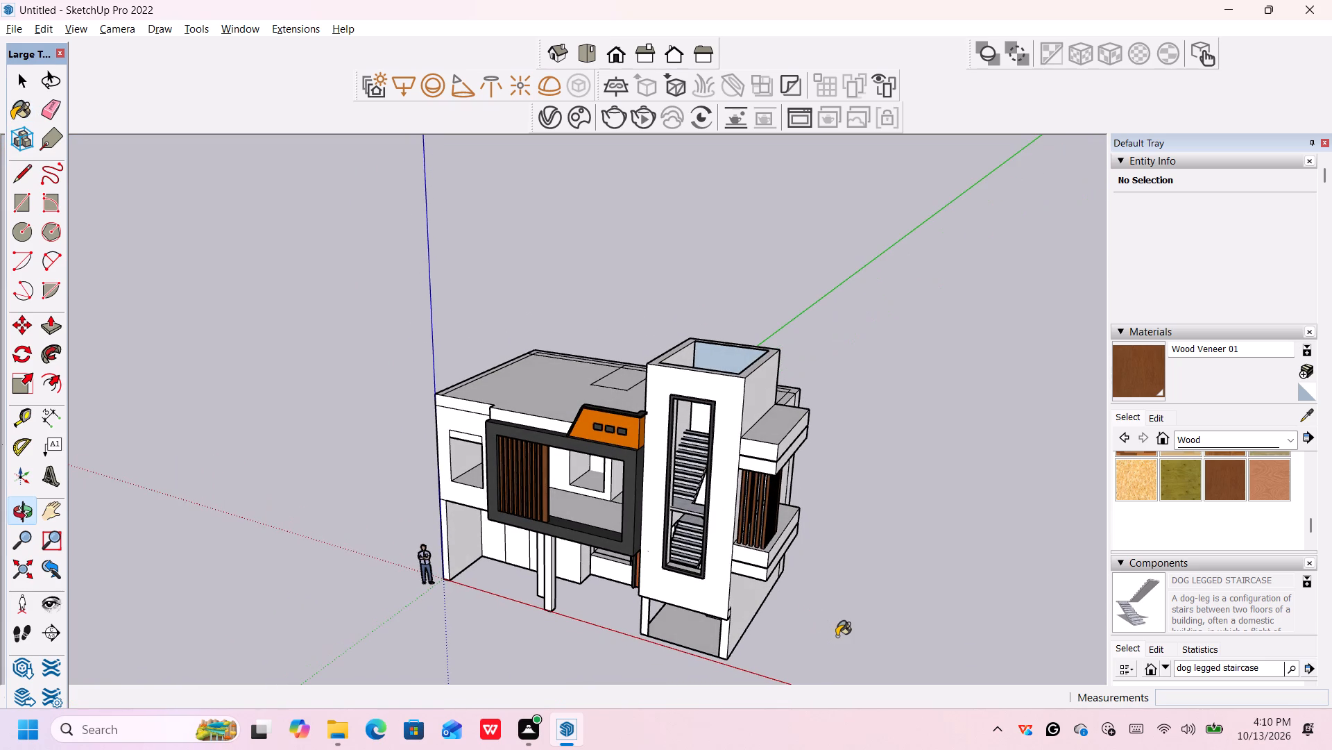
Sample Color M07 from the front balcony frame and paint the lower side ledge's front bands, long-side bands and top.
{"action": "key", "text": "space"}
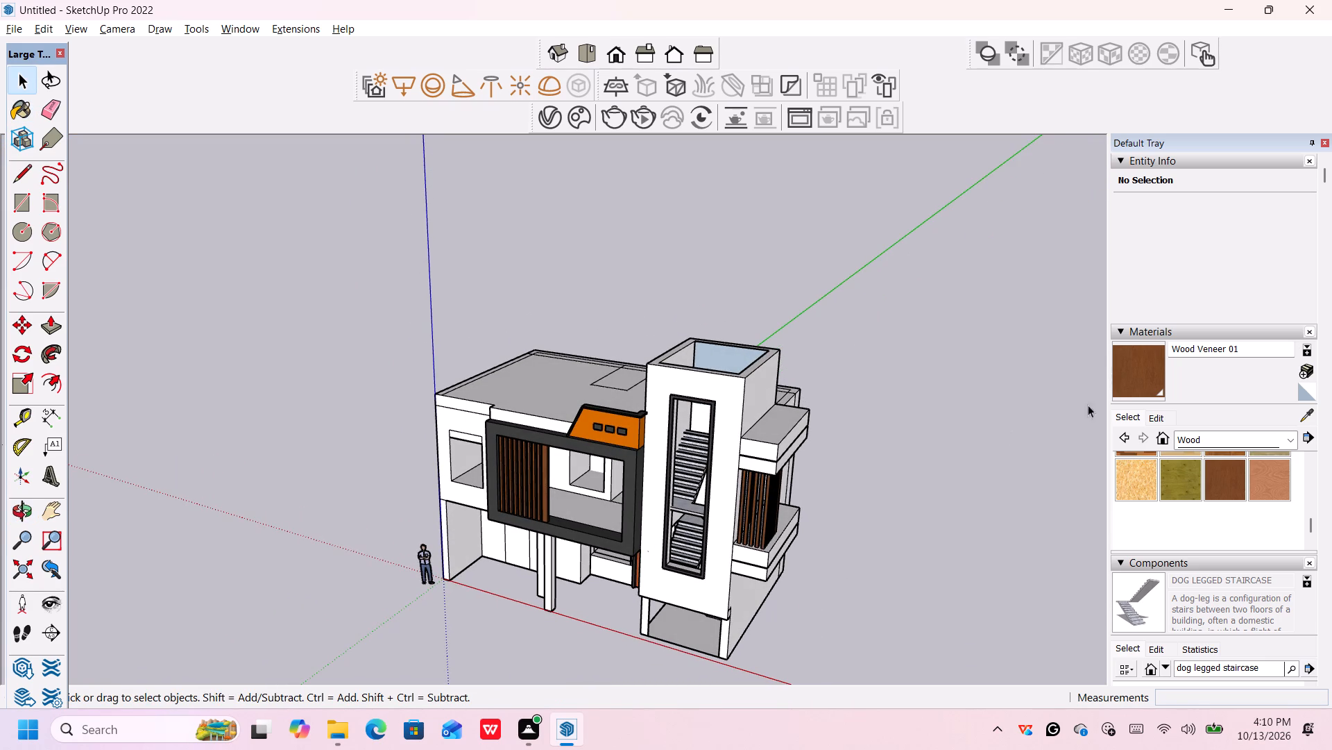
{"action": "left_click", "coordinate": [1129, 415]}
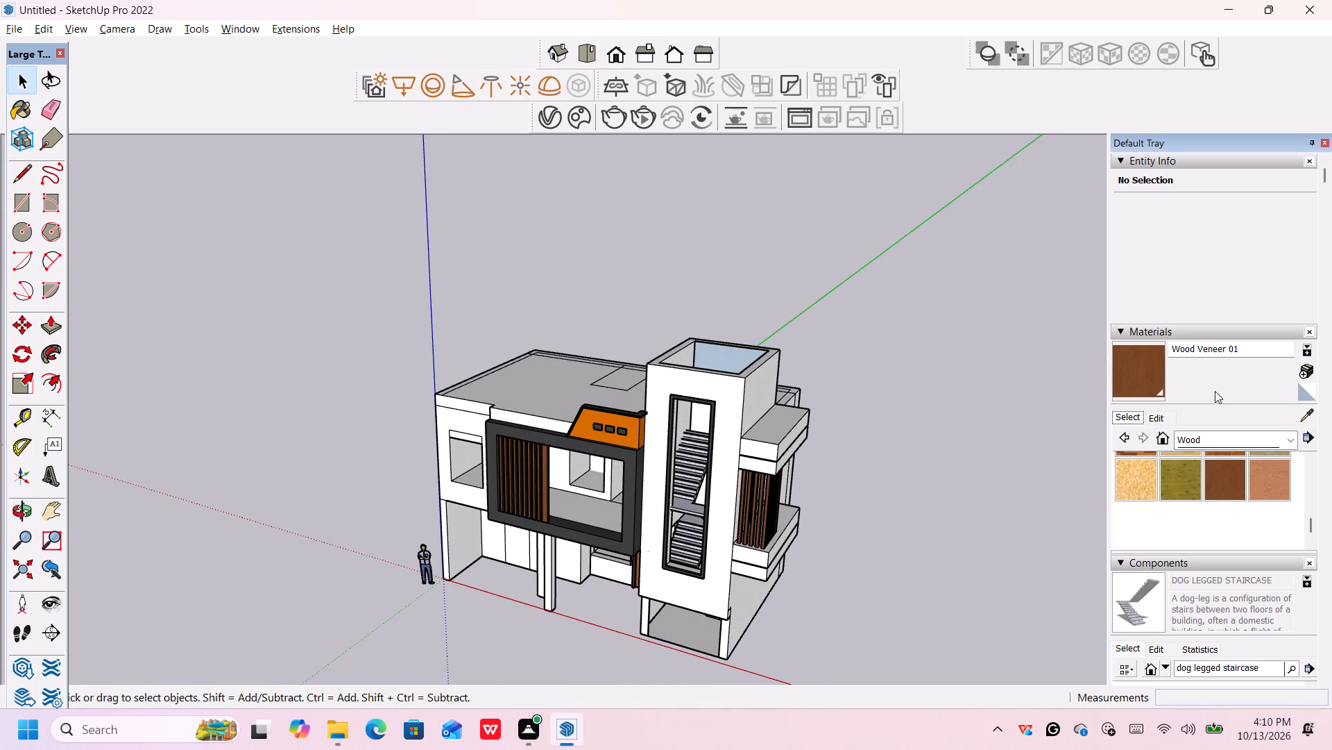
{"action": "left_click", "coordinate": [1233, 438]}
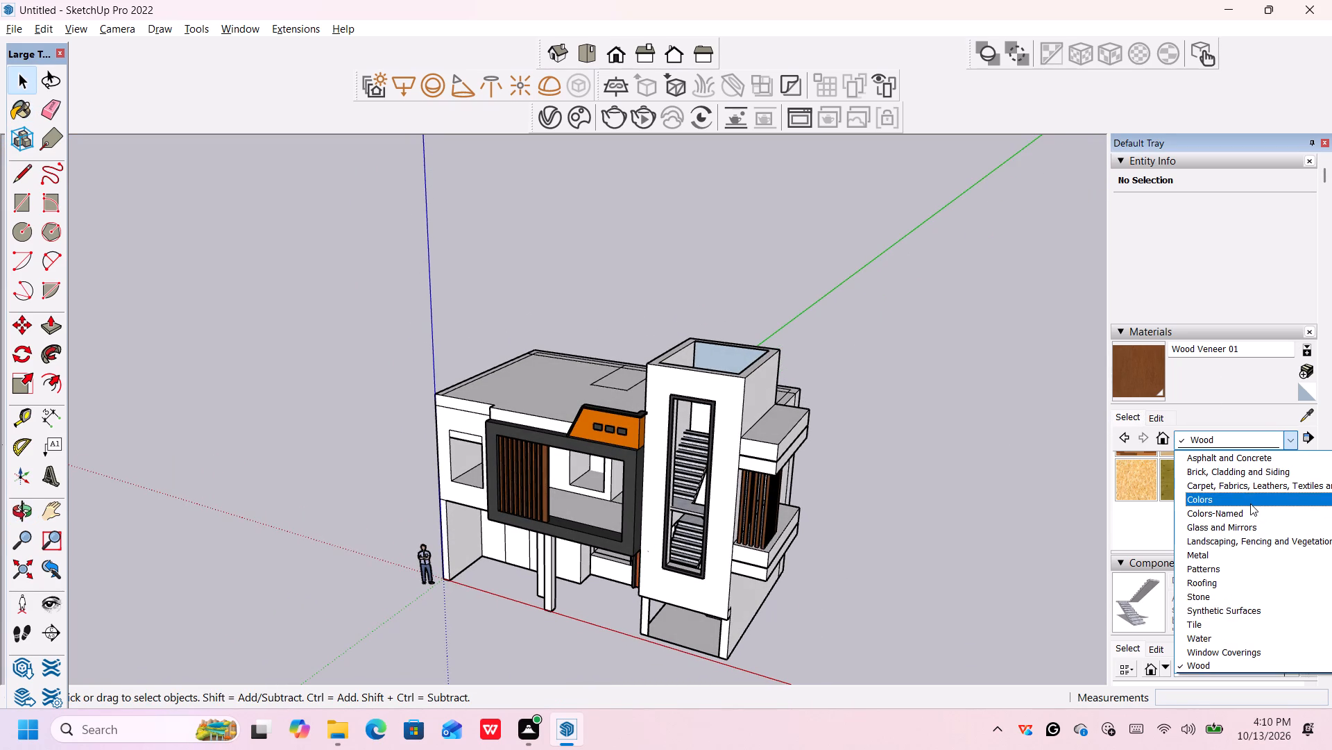
{"action": "left_click", "coordinate": [1250, 503]}
{"action": "left_click", "coordinate": [1306, 415]}
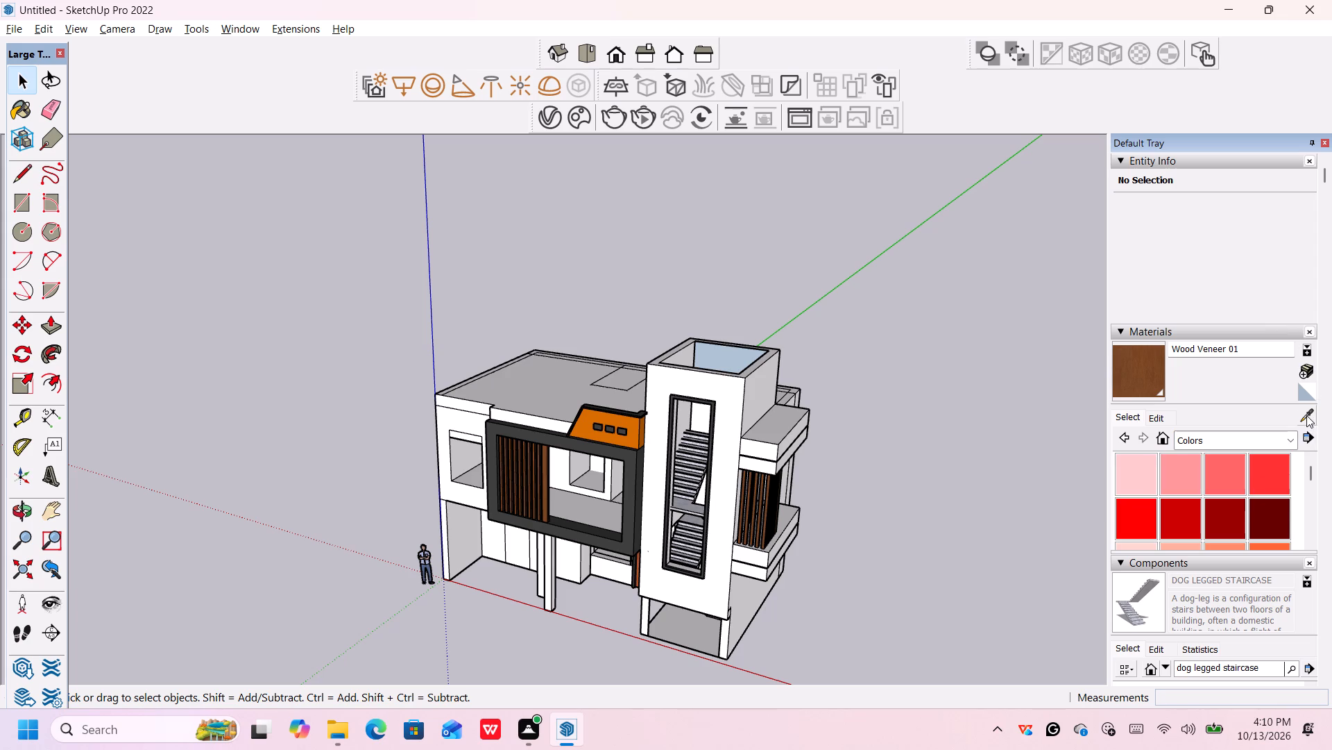
{"action": "left_click", "coordinate": [604, 451]}
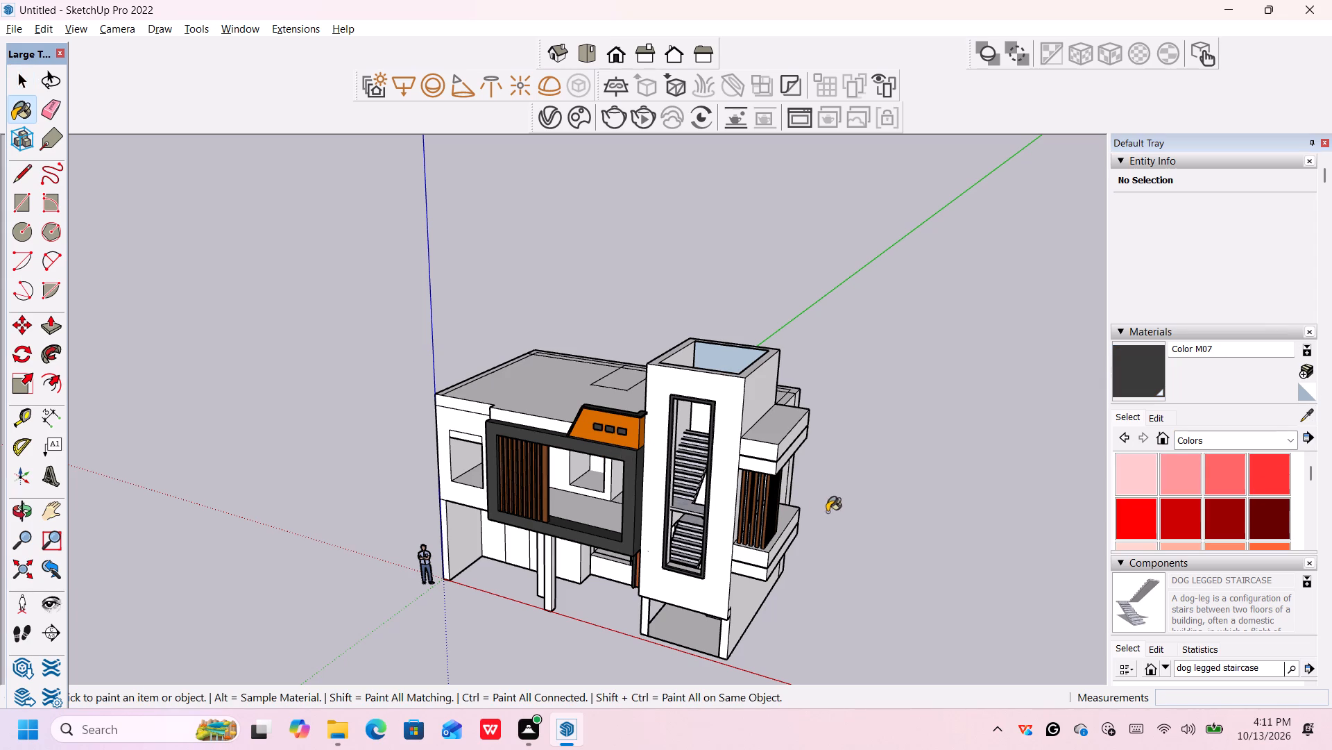
{"action": "scroll", "coordinate": [826, 522], "scroll_direction": "up", "scroll_amount": 4}
{"action": "scroll", "coordinate": [721, 632], "scroll_direction": "up", "scroll_amount": 5}
{"action": "middle_click_drag", "start_coordinate": [808, 643], "coordinate": [803, 646]}
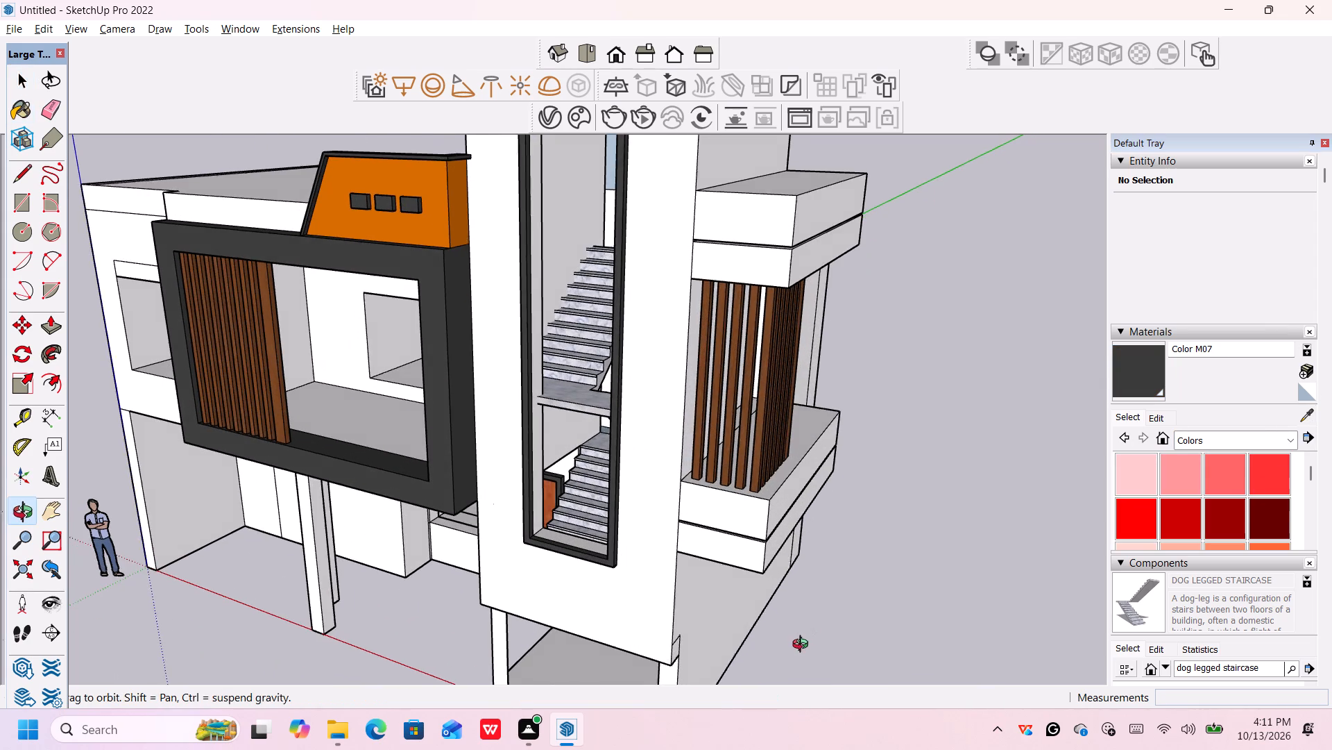
{"action": "middle_click_drag", "start_coordinate": [803, 646], "coordinate": [769, 642]}
{"action": "left_click", "coordinate": [713, 557]}
{"action": "left_click", "coordinate": [741, 549]}
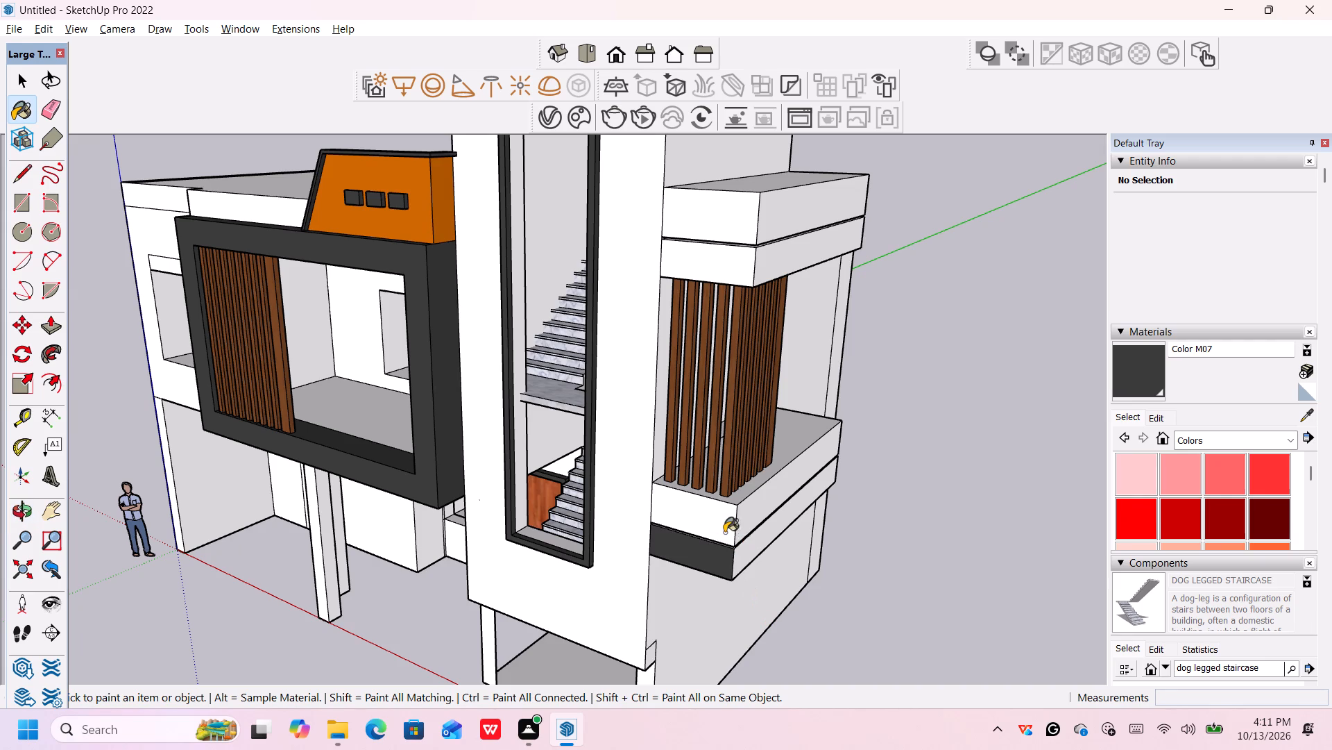
{"action": "left_click", "coordinate": [712, 528]}
{"action": "left_click", "coordinate": [740, 520]}
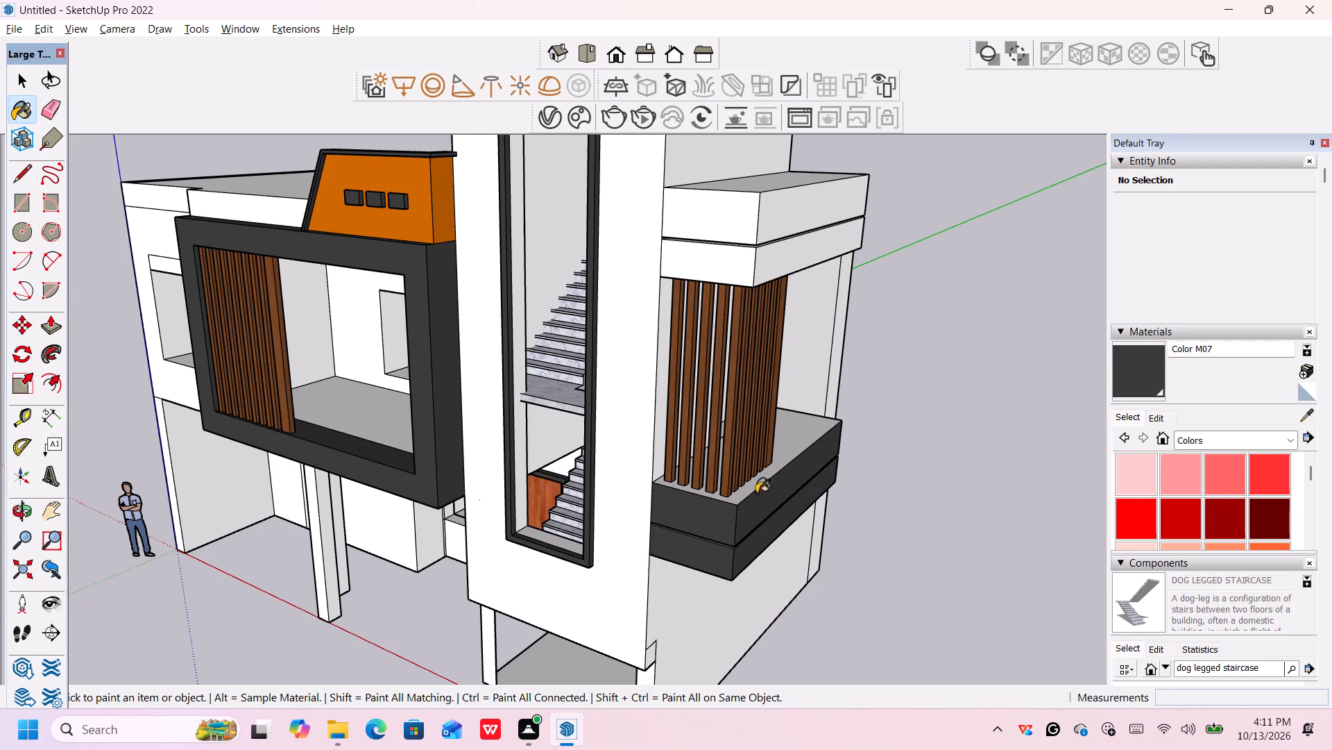
{"action": "left_click", "coordinate": [754, 483]}
Paint all the rear end faces of the lower side ledge with Color M07.
{"action": "middle_click_drag", "start_coordinate": [778, 462], "coordinate": [595, 545]}
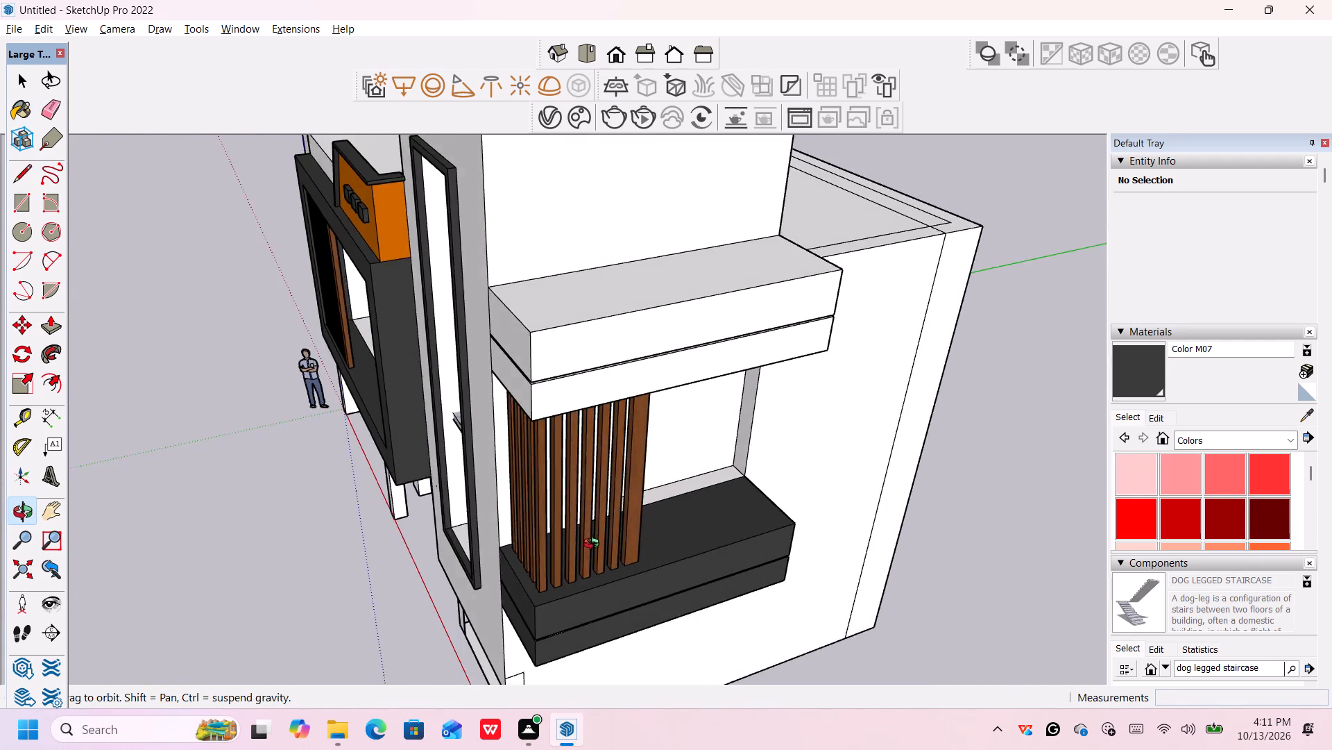
{"action": "middle_click_drag", "start_coordinate": [595, 545], "coordinate": [559, 510]}
{"action": "scroll", "coordinate": [631, 570], "scroll_direction": "up", "scroll_amount": 2}
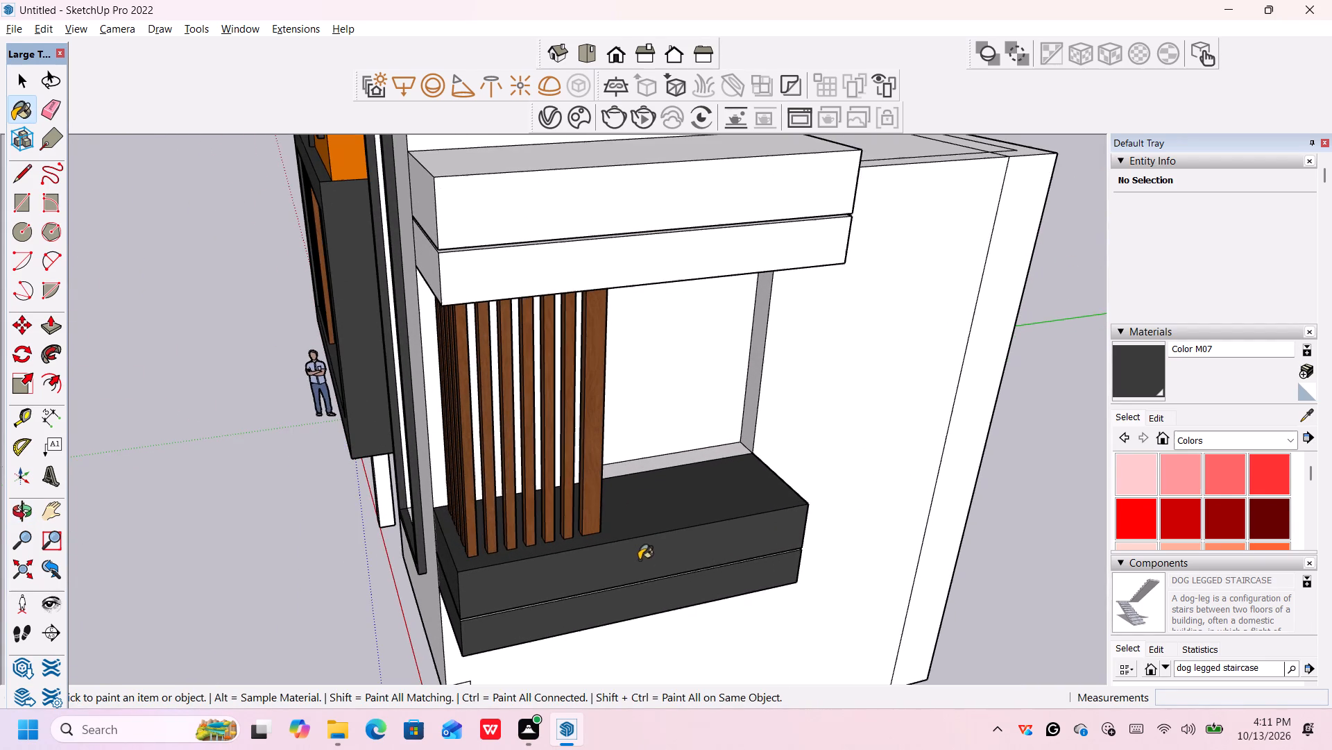
{"action": "middle_click_drag", "start_coordinate": [795, 600], "coordinate": [511, 560]}
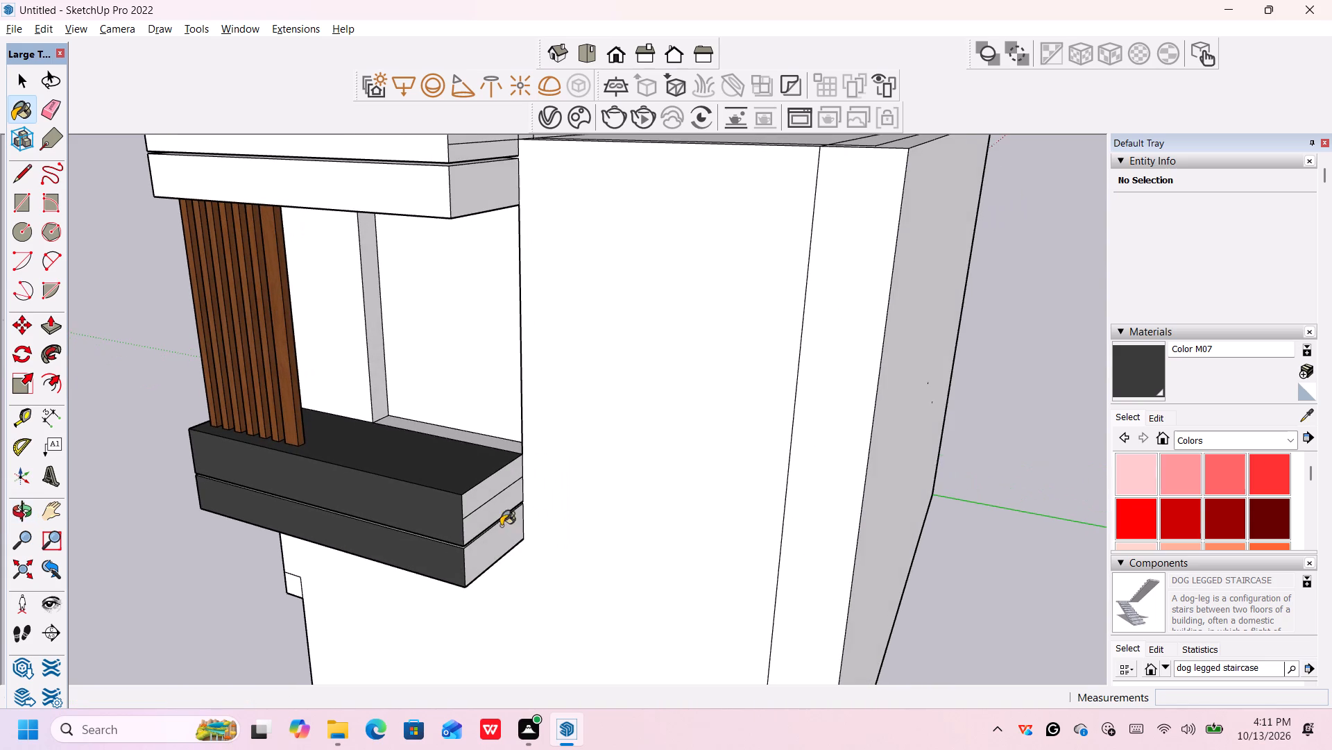
{"action": "left_click", "coordinate": [495, 517]}
{"action": "left_click", "coordinate": [493, 497]}
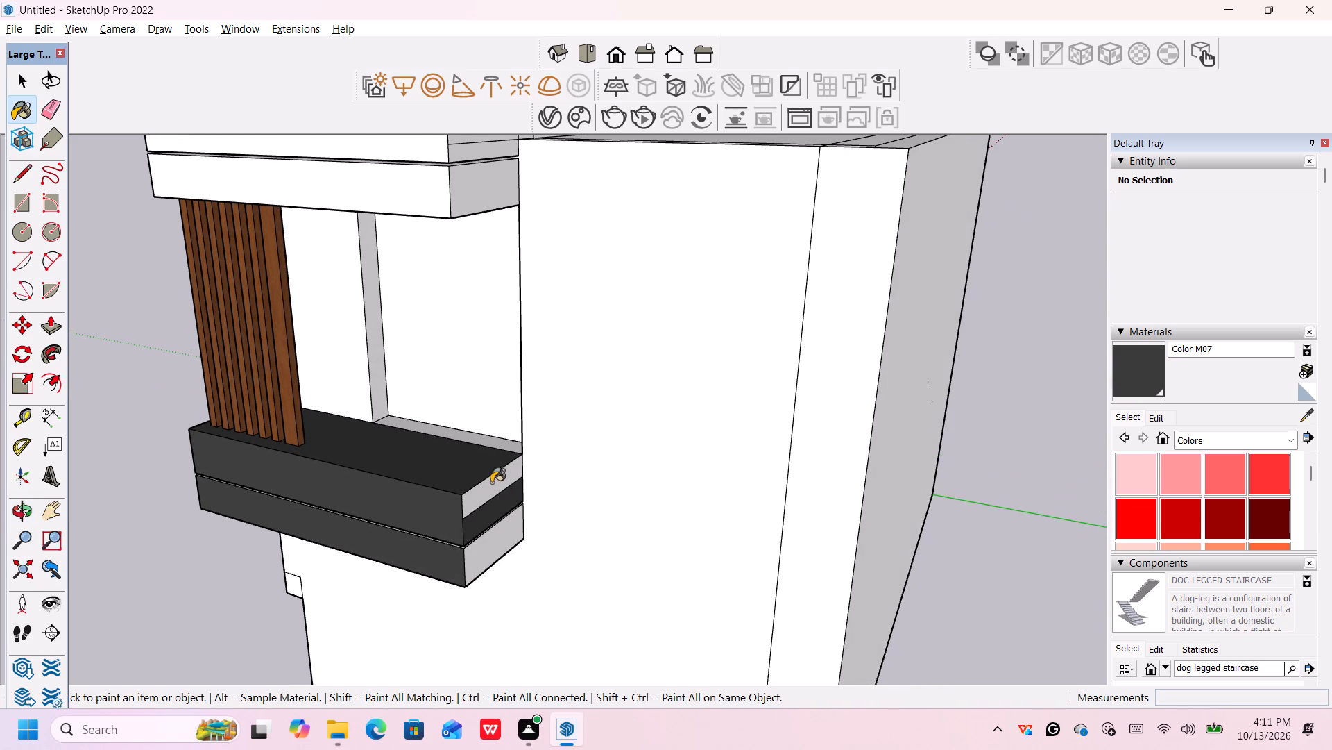
{"action": "left_click", "coordinate": [491, 483]}
{"action": "left_click", "coordinate": [497, 540]}
Paint the upper side ledge's rear end faces, long-side bands and top with Color M07, undoing any stray paint on the tower wall.
{"action": "scroll", "coordinate": [504, 524], "scroll_direction": "down", "scroll_amount": 5}
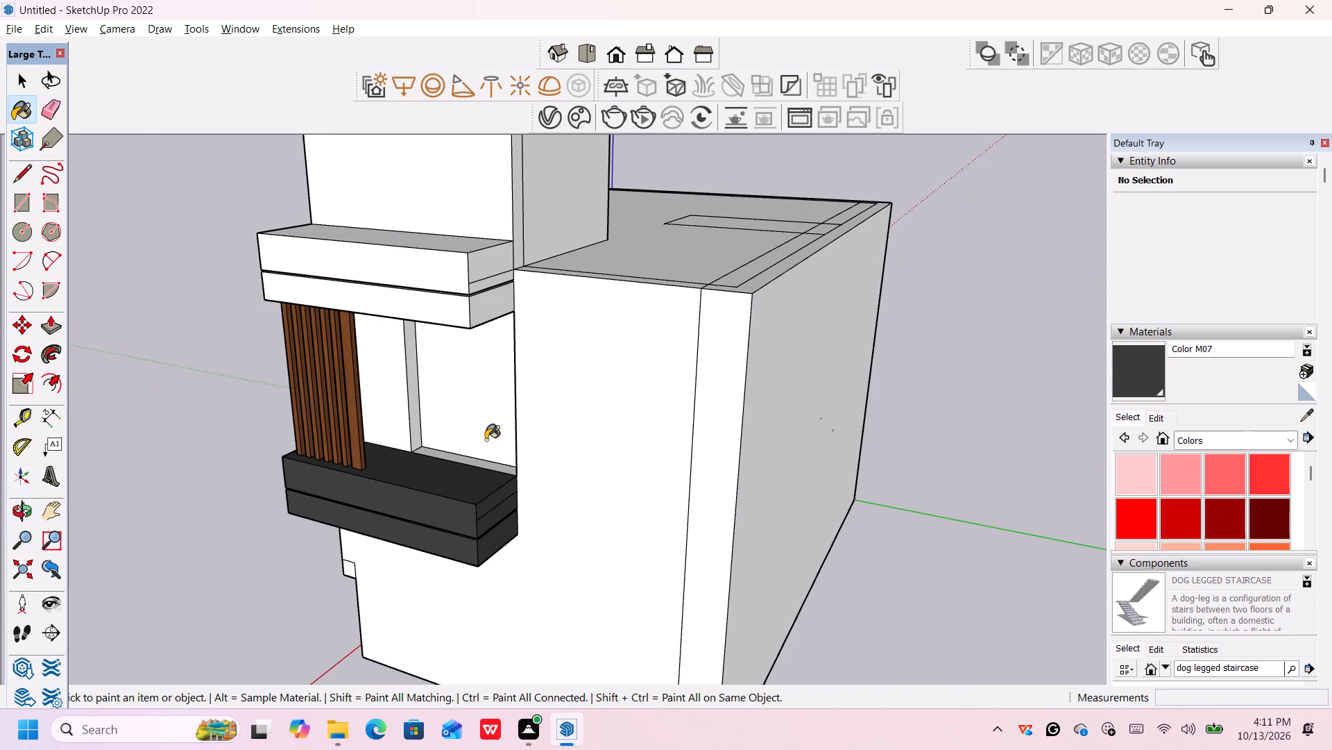
{"action": "left_click", "coordinate": [471, 262]}
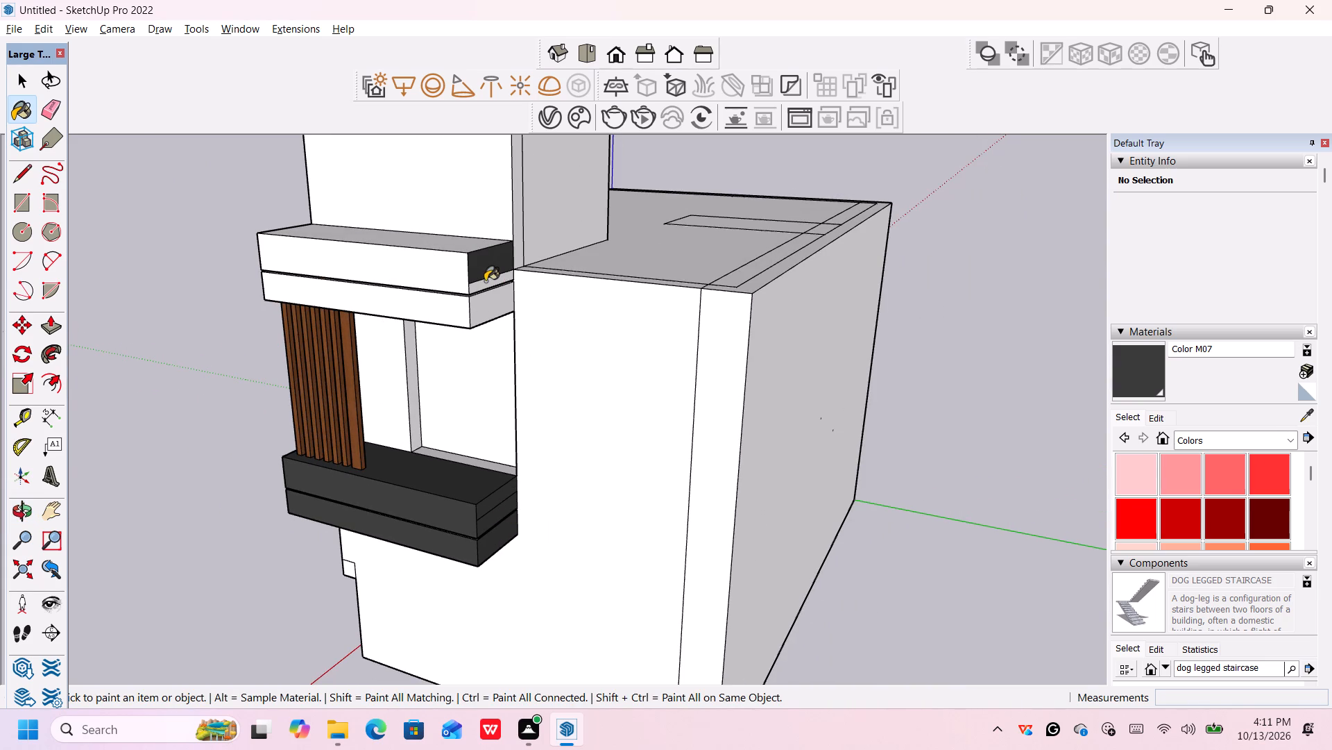
{"action": "left_click", "coordinate": [485, 281]}
{"action": "left_click", "coordinate": [487, 301]}
{"action": "left_click", "coordinate": [419, 273]}
{"action": "left_click", "coordinate": [416, 301]}
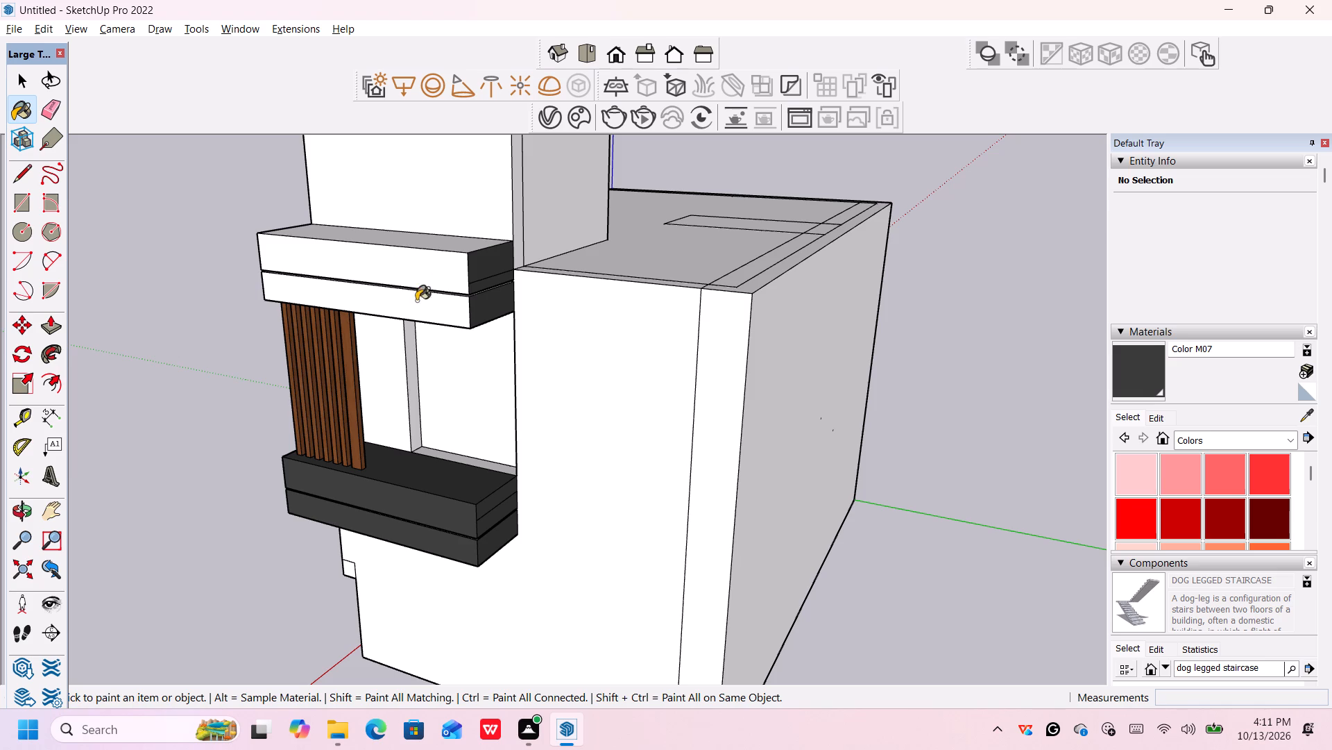
{"action": "left_click", "coordinate": [439, 230]}
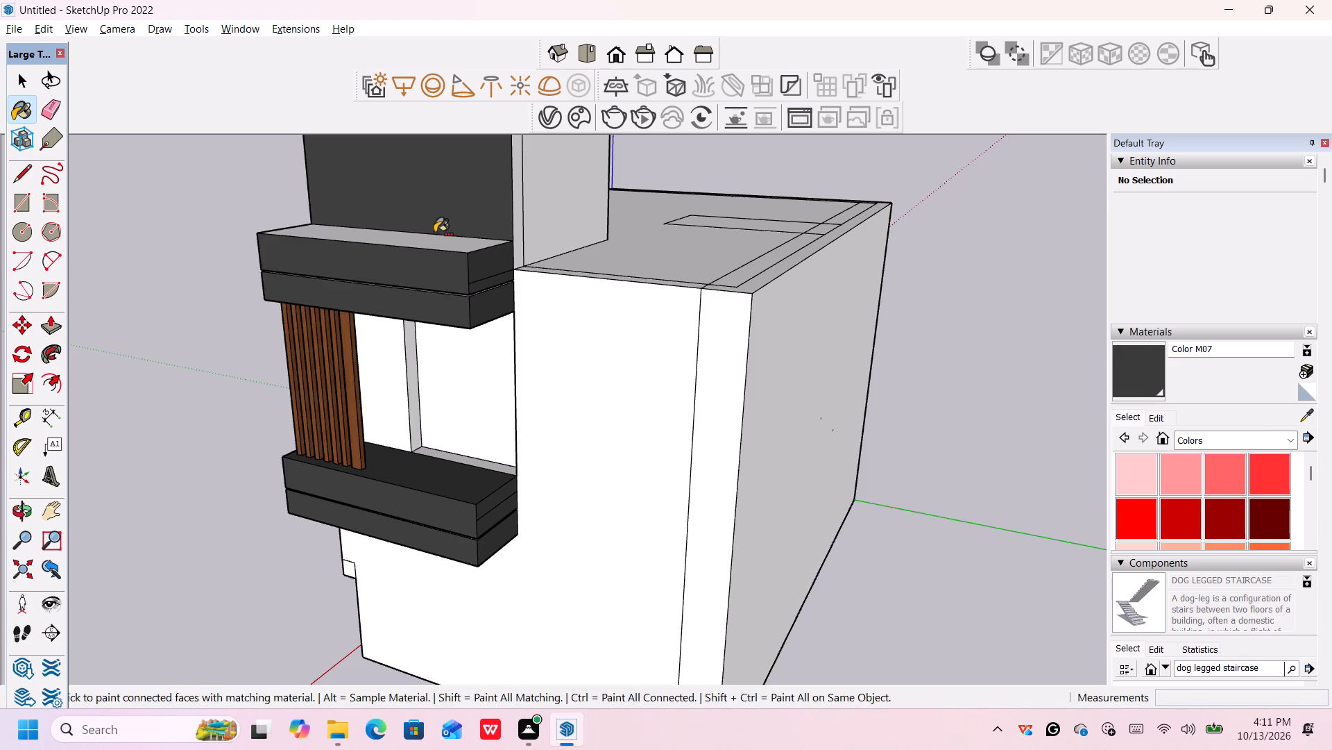
{"action": "key", "text": "ctrl+z"}
{"action": "left_click", "coordinate": [428, 241]}
Paint the two street-facing end bands of the upper side ledge with Color M07.
{"action": "scroll", "coordinate": [399, 245], "scroll_direction": "down", "scroll_amount": 6}
{"action": "middle_click_drag", "start_coordinate": [361, 268], "coordinate": [366, 272]}
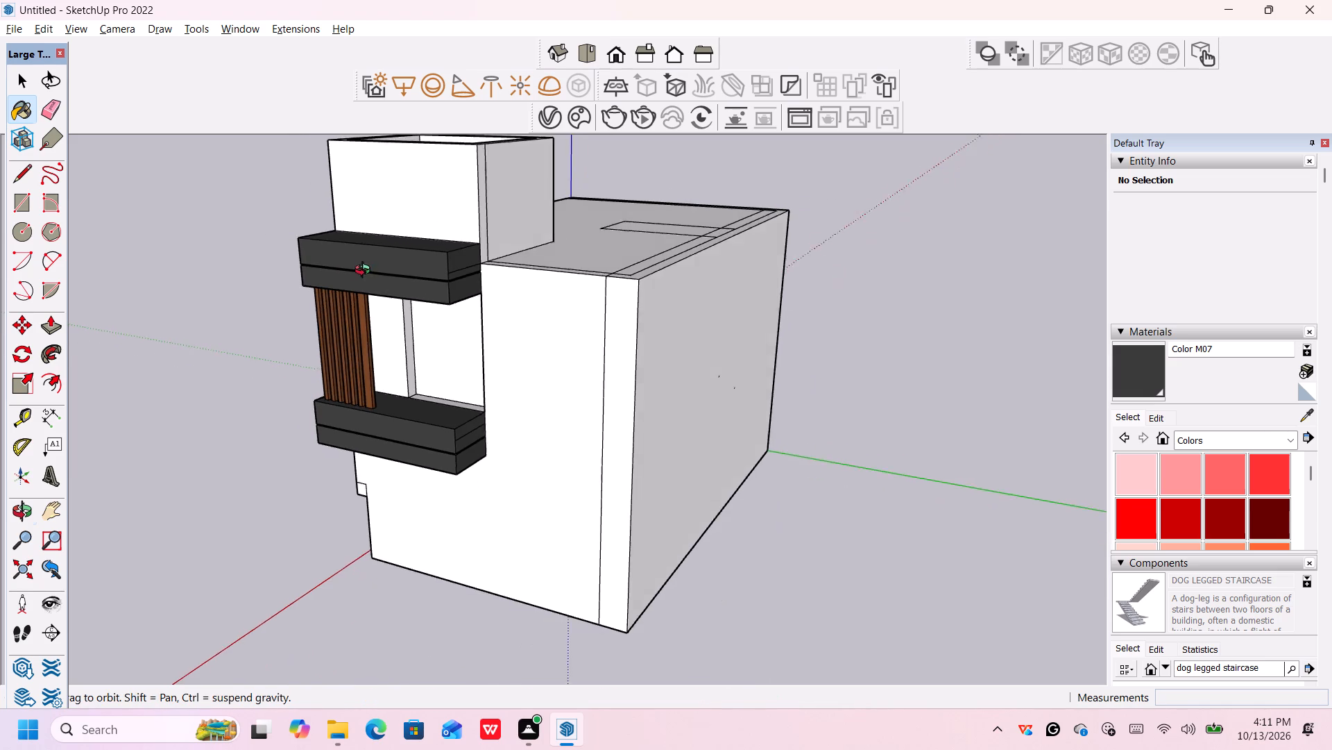
{"action": "middle_click_drag", "start_coordinate": [366, 272], "coordinate": [859, 281]}
{"action": "scroll", "coordinate": [532, 272], "scroll_direction": "up", "scroll_amount": 5}
{"action": "left_click", "coordinate": [688, 268]}
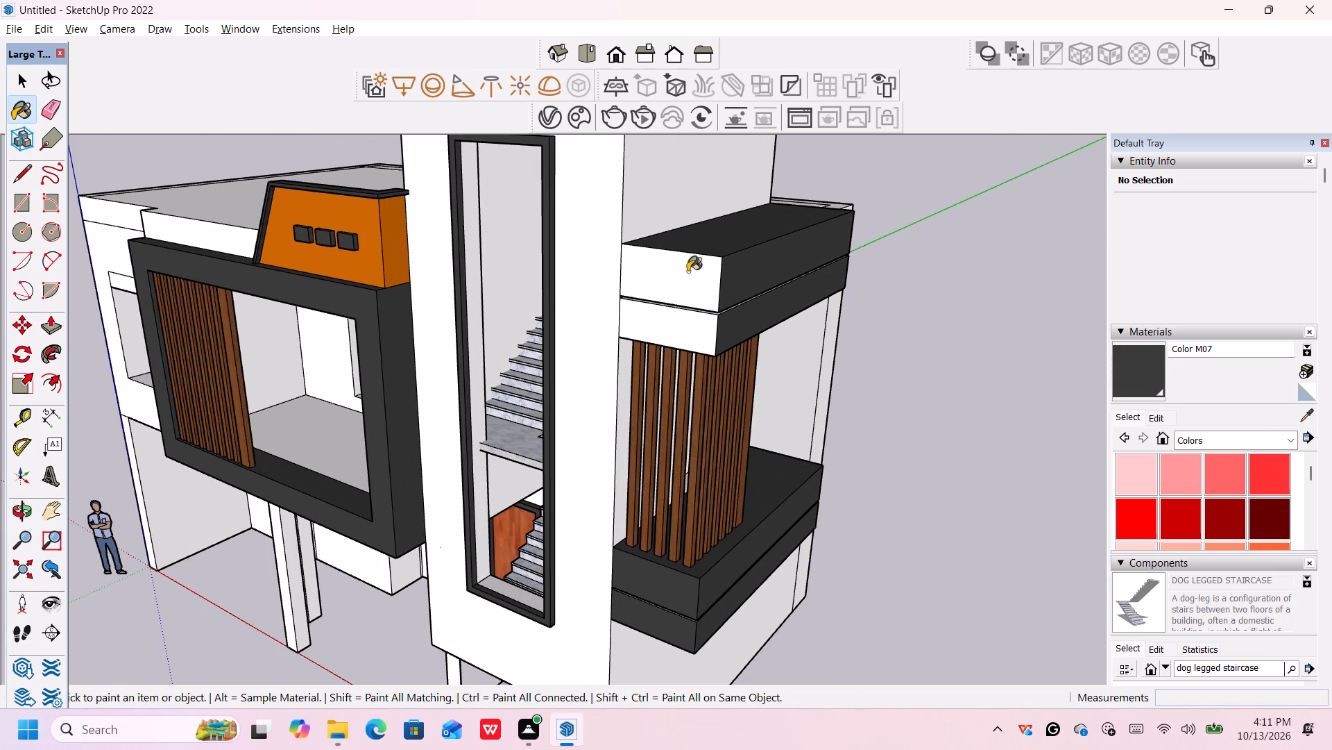
{"action": "left_click", "coordinate": [674, 328]}
Examine the whole house from the side and front to review the dark ledges alongside the rest of the elevation.
{"action": "scroll", "coordinate": [688, 326], "scroll_direction": "down", "scroll_amount": 6}
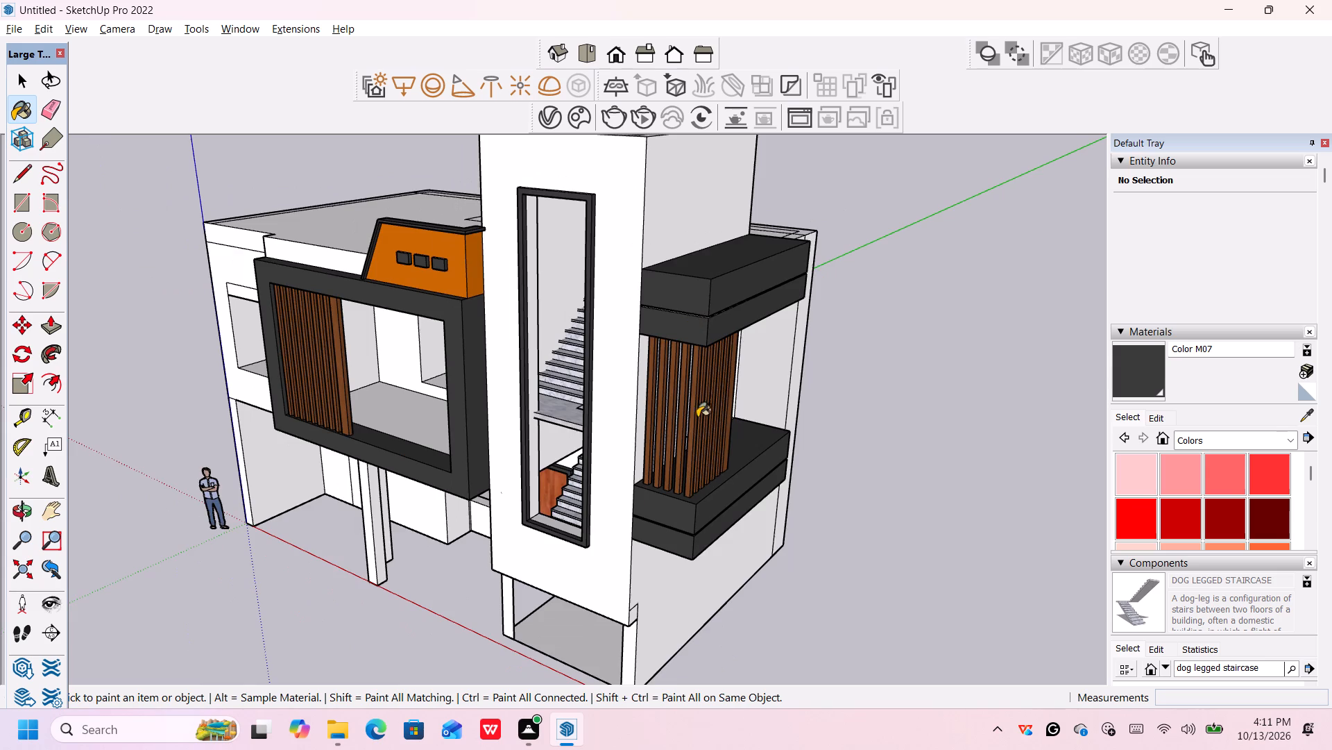
{"action": "scroll", "coordinate": [697, 431], "scroll_direction": "down", "scroll_amount": 4}
{"action": "scroll", "coordinate": [707, 583], "scroll_direction": "down", "scroll_amount": 2}
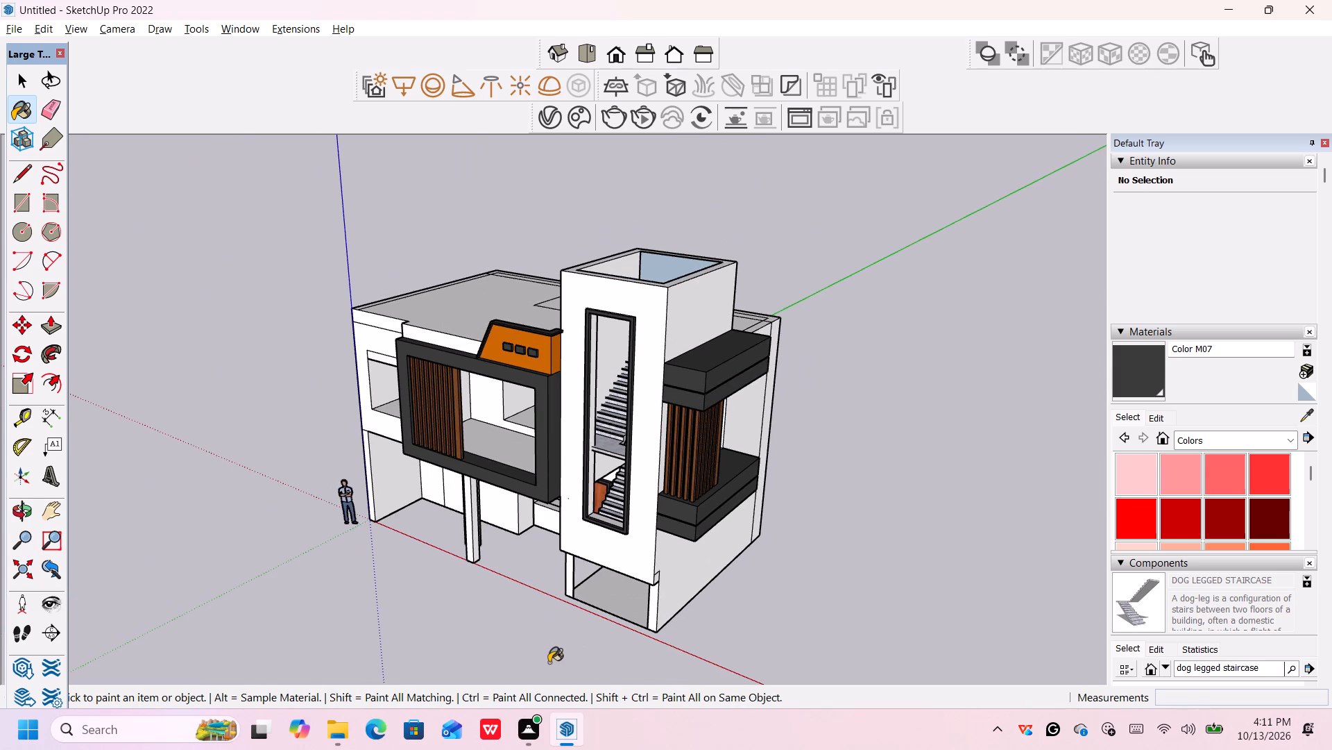
{"action": "middle_click_drag", "start_coordinate": [551, 662], "coordinate": [362, 633]}
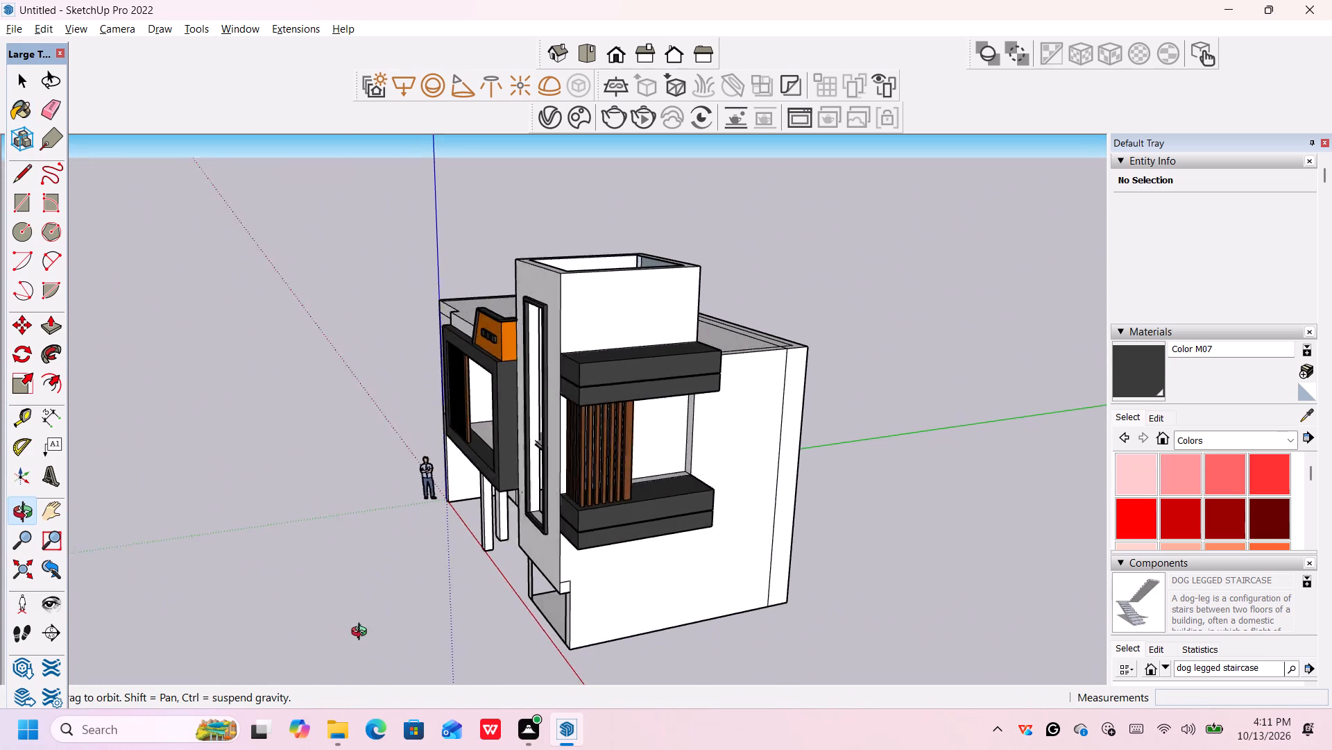
{"action": "middle_click_drag", "start_coordinate": [362, 633], "coordinate": [717, 558]}
{"action": "middle_click_drag", "start_coordinate": [574, 626], "coordinate": [774, 625]}
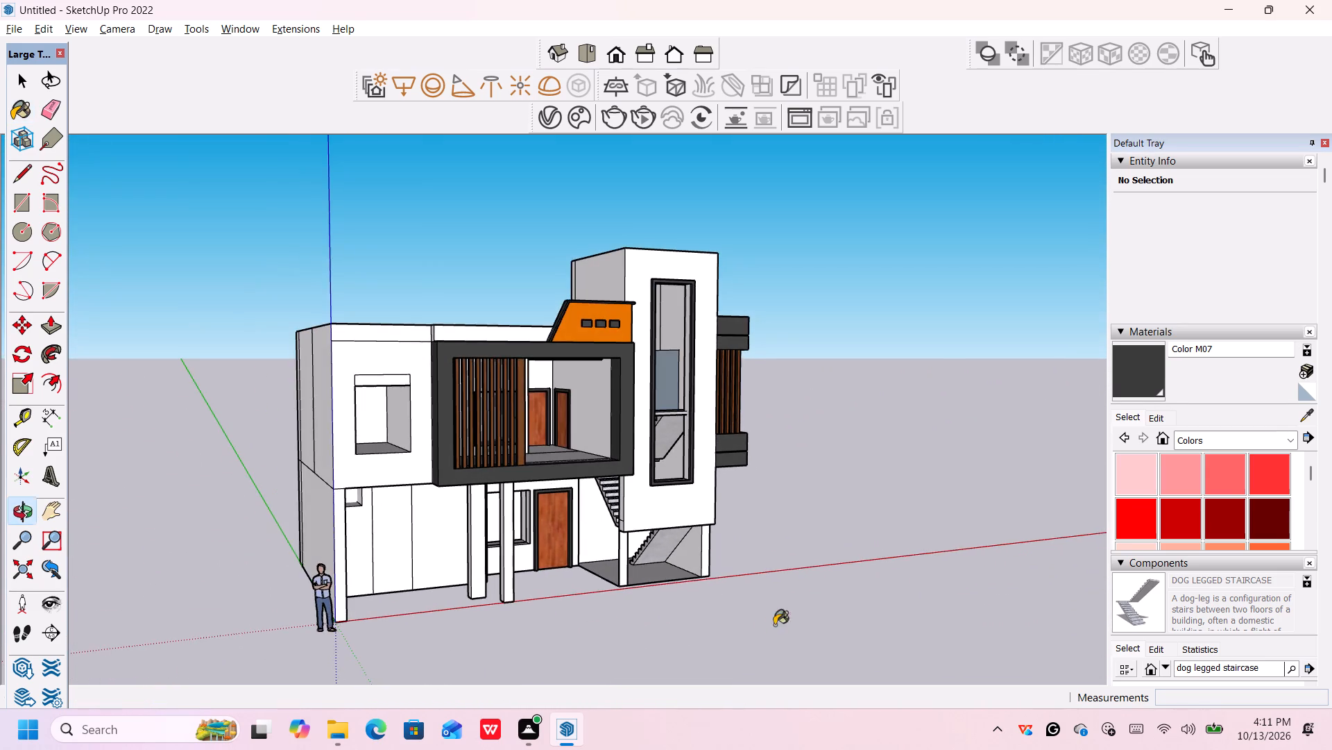
{"action": "scroll", "coordinate": [633, 650], "scroll_direction": "up", "scroll_amount": 1}
{"action": "middle_click_drag", "start_coordinate": [614, 648], "coordinate": [506, 692]}
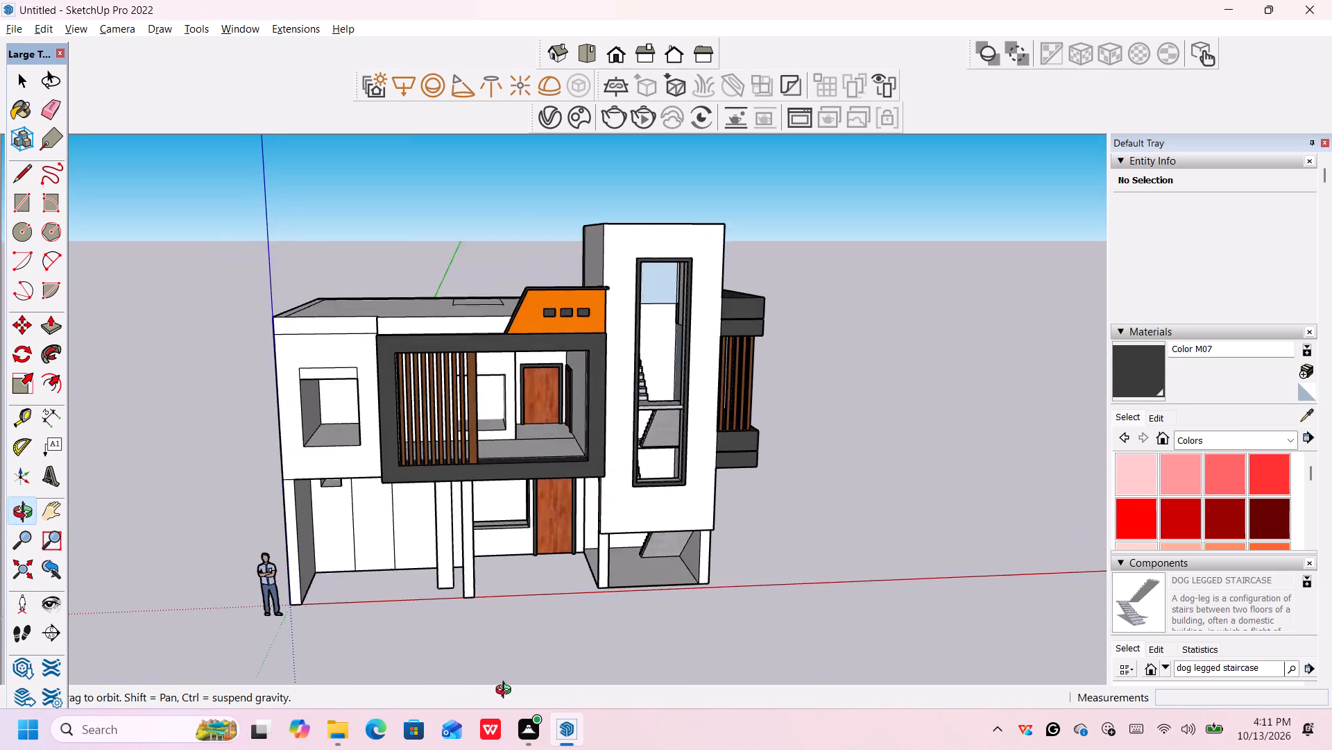
{"action": "middle_click_drag", "start_coordinate": [506, 692], "coordinate": [551, 695]}
Push/Pull the large blue-grey face on the stairwell's side wall, inside the tower, by about 9 1/8".
{"action": "scroll", "coordinate": [567, 685], "scroll_direction": "up", "scroll_amount": 5}
{"action": "scroll", "coordinate": [684, 334], "scroll_direction": "up", "scroll_amount": 3}
{"action": "middle_click_drag", "start_coordinate": [694, 317], "coordinate": [693, 321]}
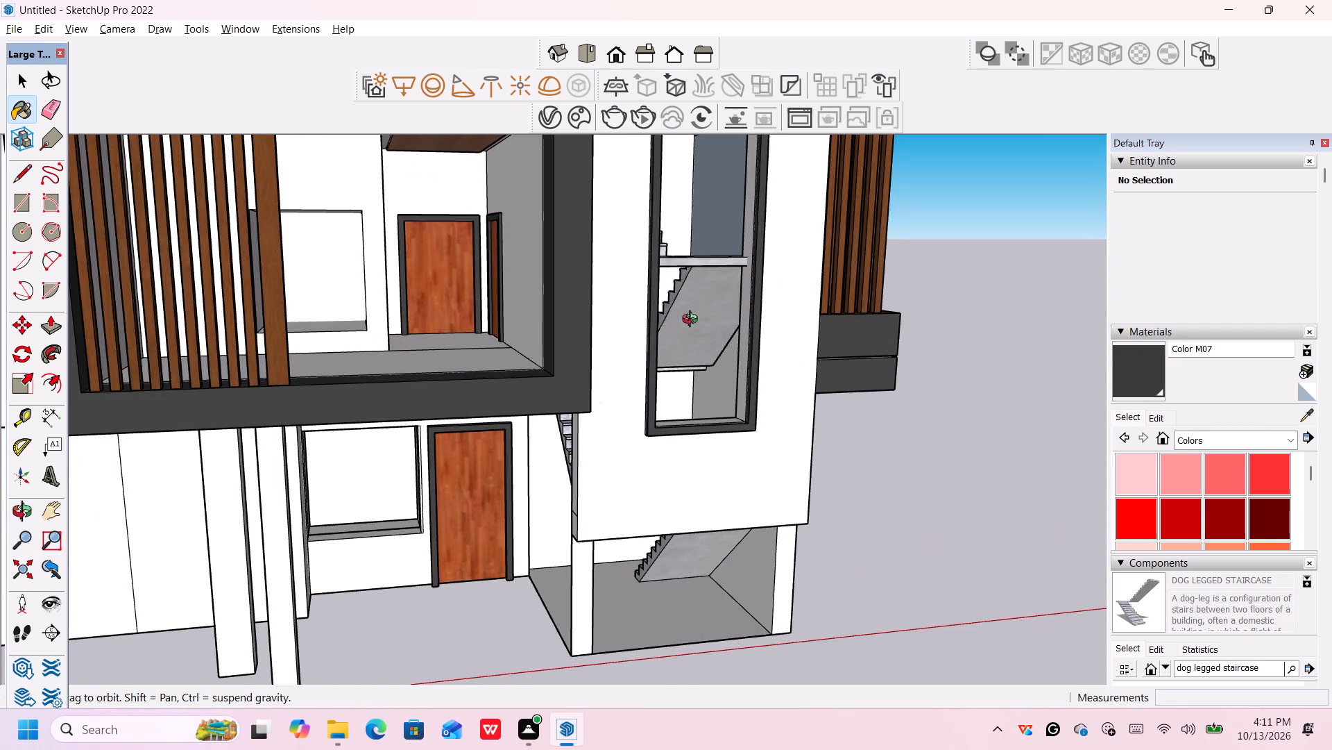
{"action": "middle_click_drag", "start_coordinate": [693, 321], "coordinate": [701, 431]}
{"action": "scroll", "coordinate": [703, 431], "scroll_direction": "up", "scroll_amount": 2}
{"action": "middle_click_drag", "start_coordinate": [712, 283], "coordinate": [696, 431]}
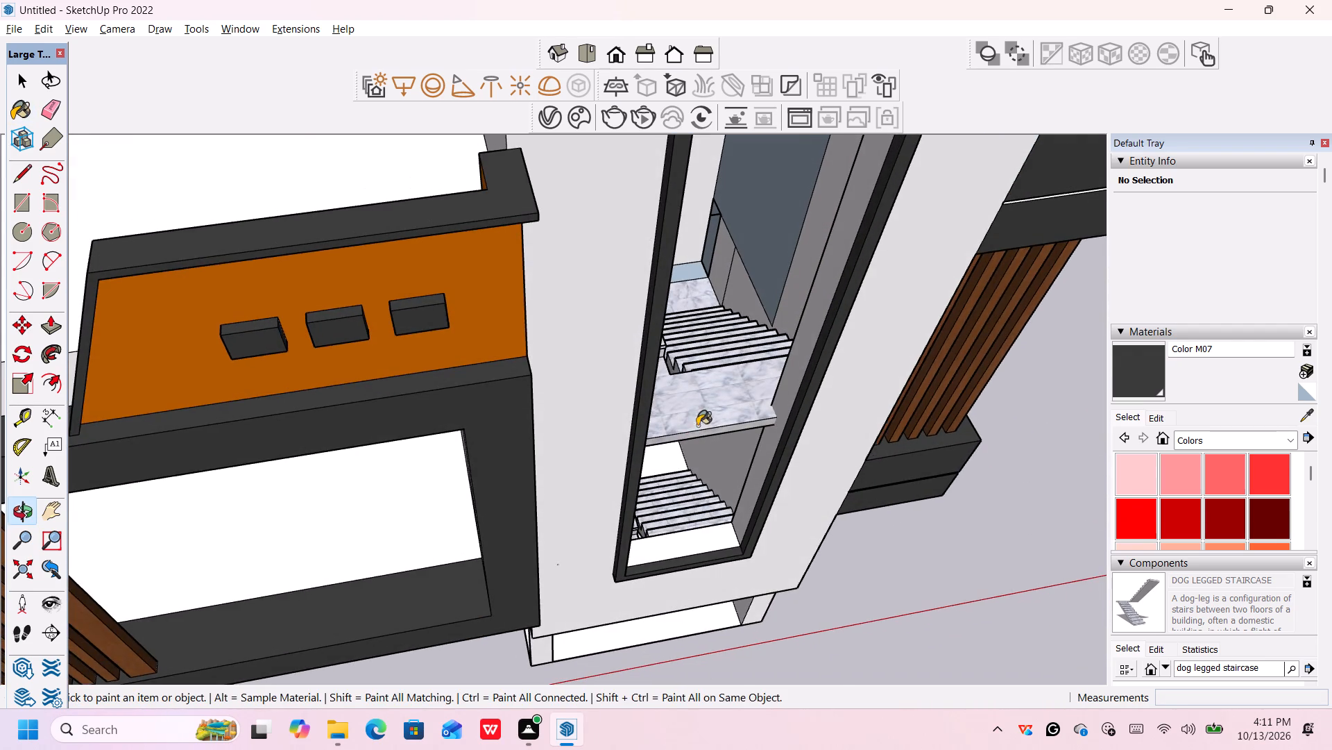
{"action": "scroll", "coordinate": [721, 324], "scroll_direction": "up", "scroll_amount": 2}
{"action": "key", "text": "space"}
{"action": "scroll", "coordinate": [755, 273], "scroll_direction": "up", "scroll_amount": 1}
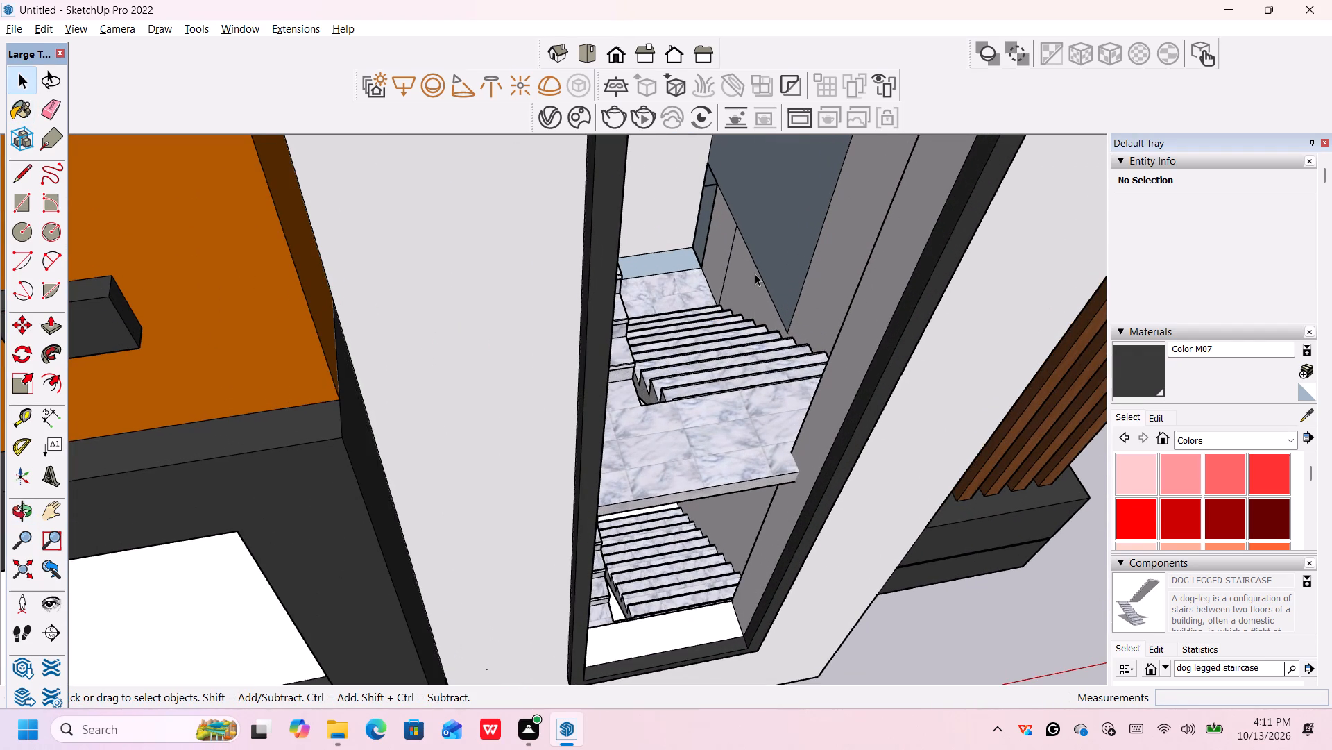
{"action": "key", "text": "p"}
{"action": "left_click", "coordinate": [777, 246]}
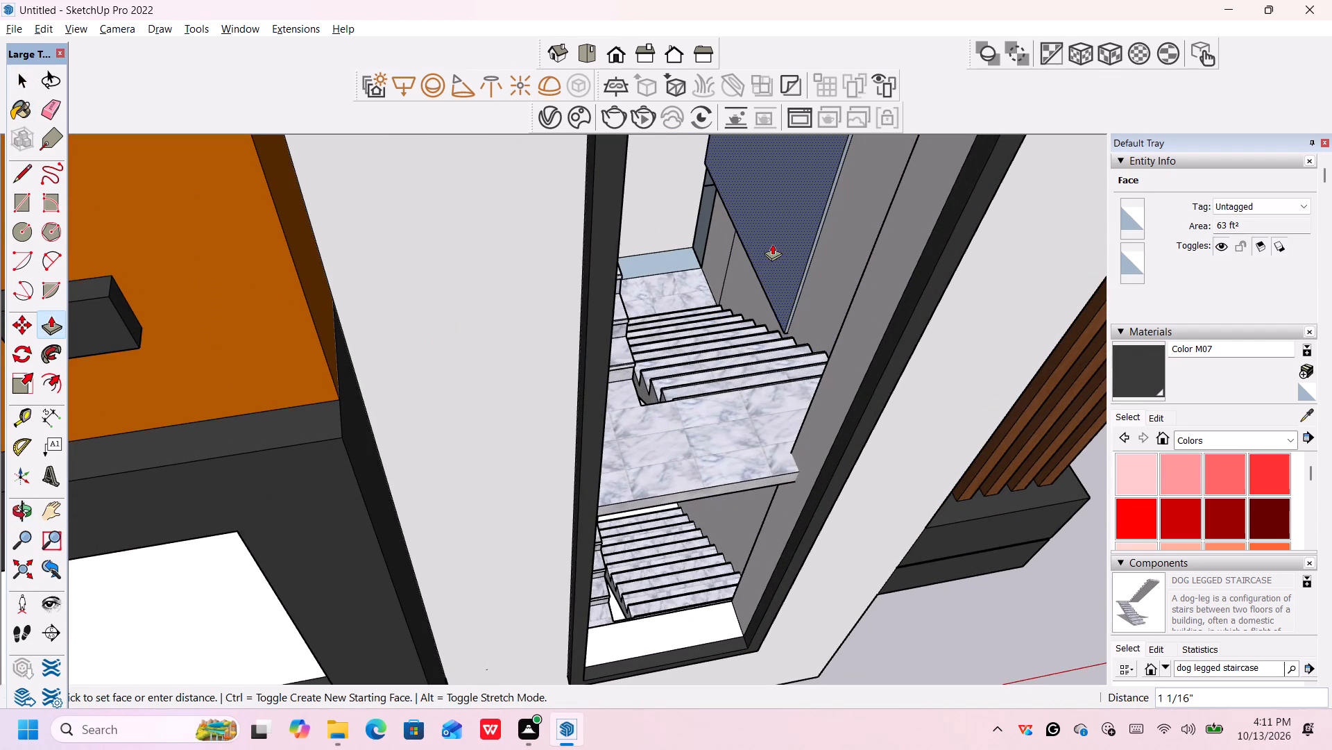
{"action": "left_click", "coordinate": [806, 252]}
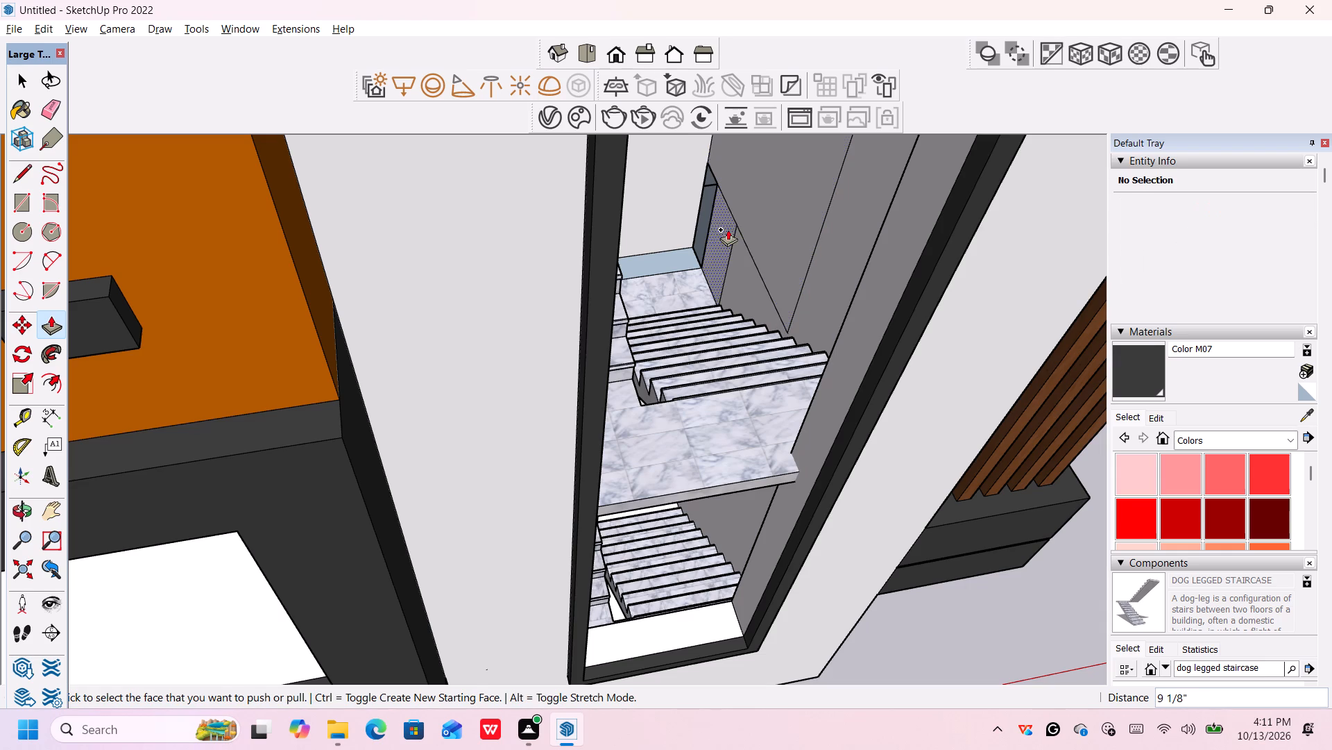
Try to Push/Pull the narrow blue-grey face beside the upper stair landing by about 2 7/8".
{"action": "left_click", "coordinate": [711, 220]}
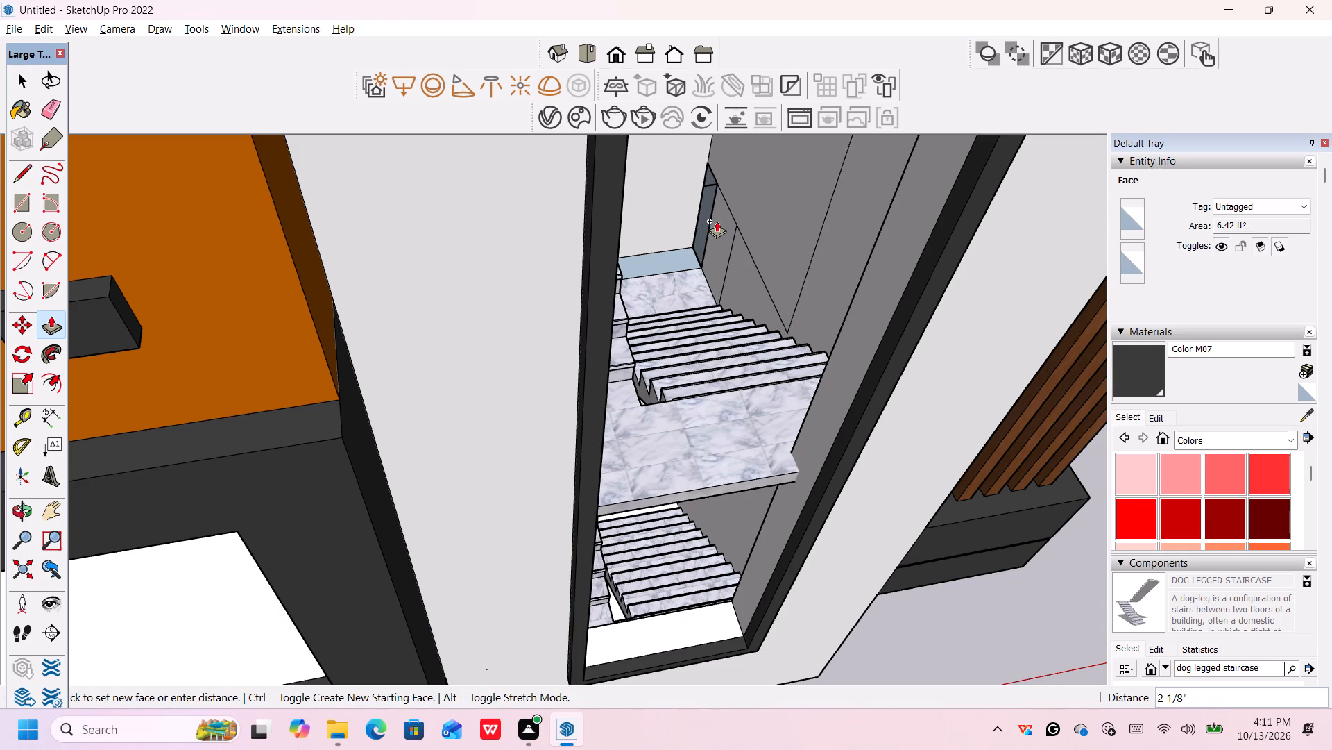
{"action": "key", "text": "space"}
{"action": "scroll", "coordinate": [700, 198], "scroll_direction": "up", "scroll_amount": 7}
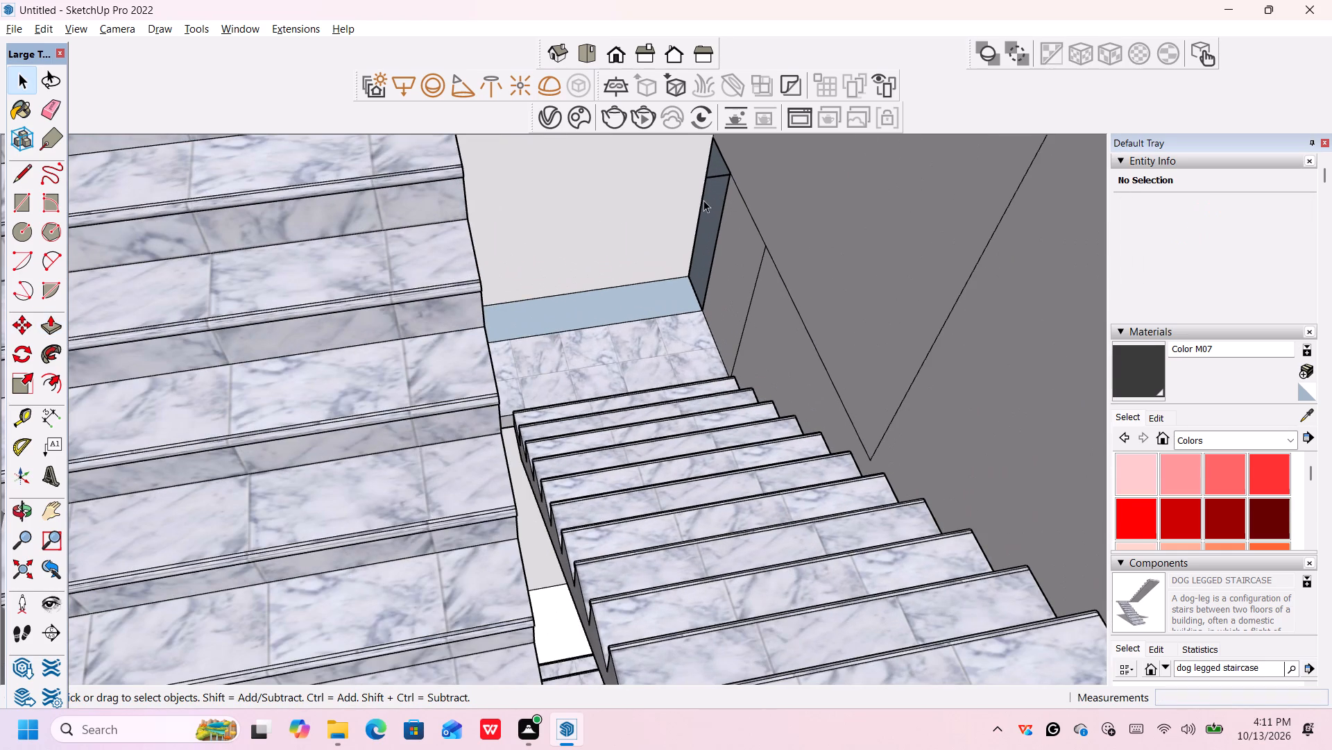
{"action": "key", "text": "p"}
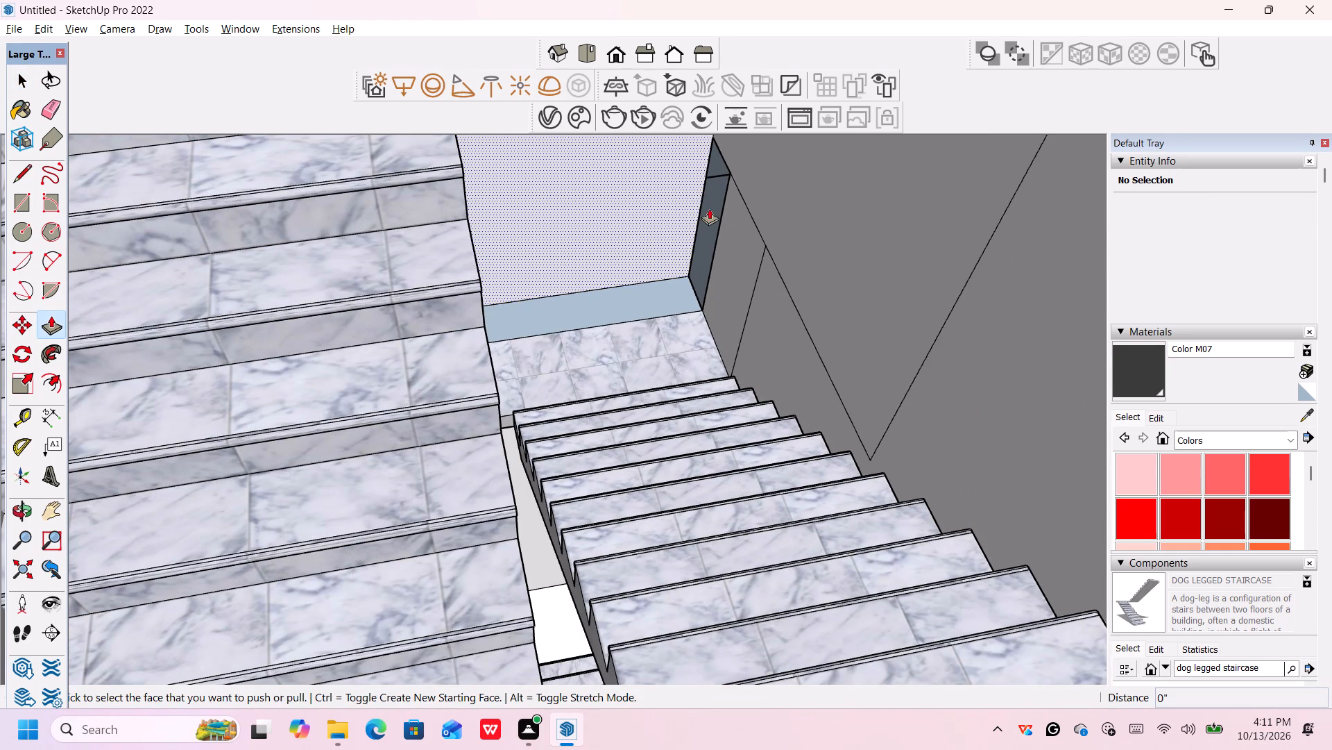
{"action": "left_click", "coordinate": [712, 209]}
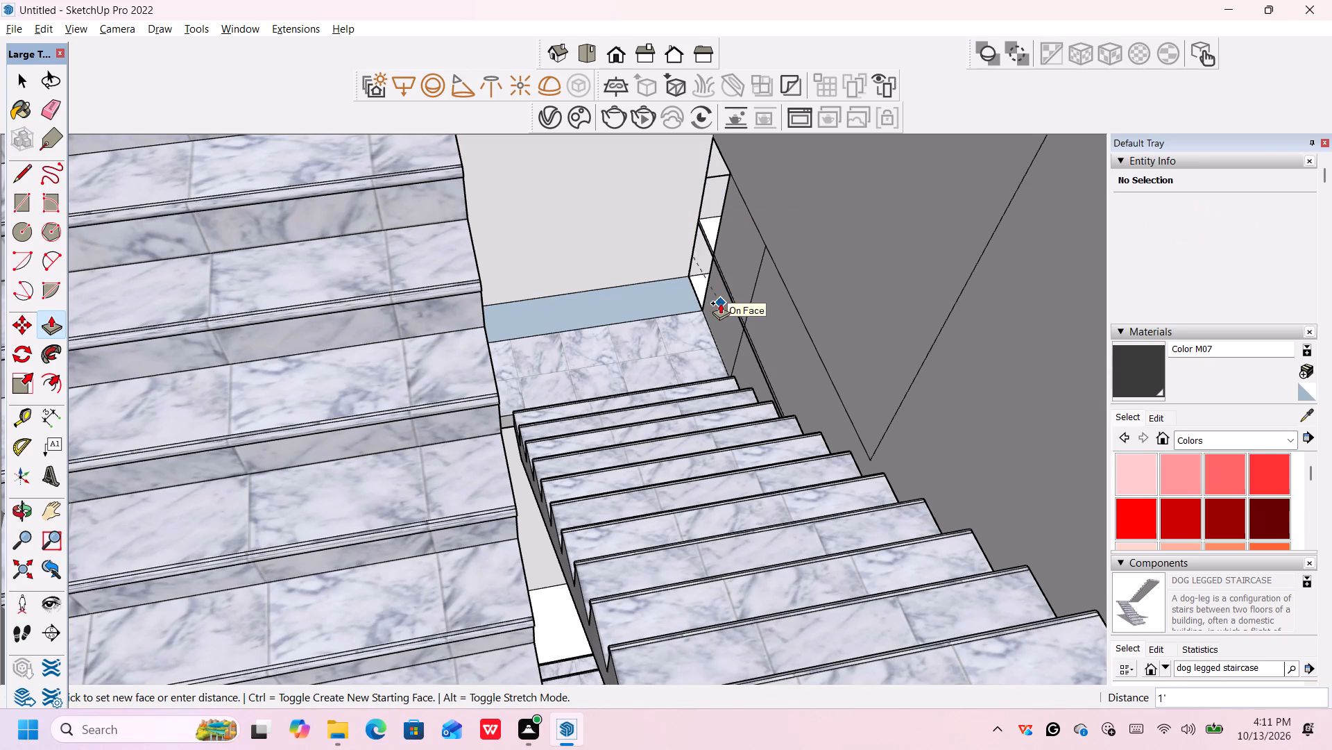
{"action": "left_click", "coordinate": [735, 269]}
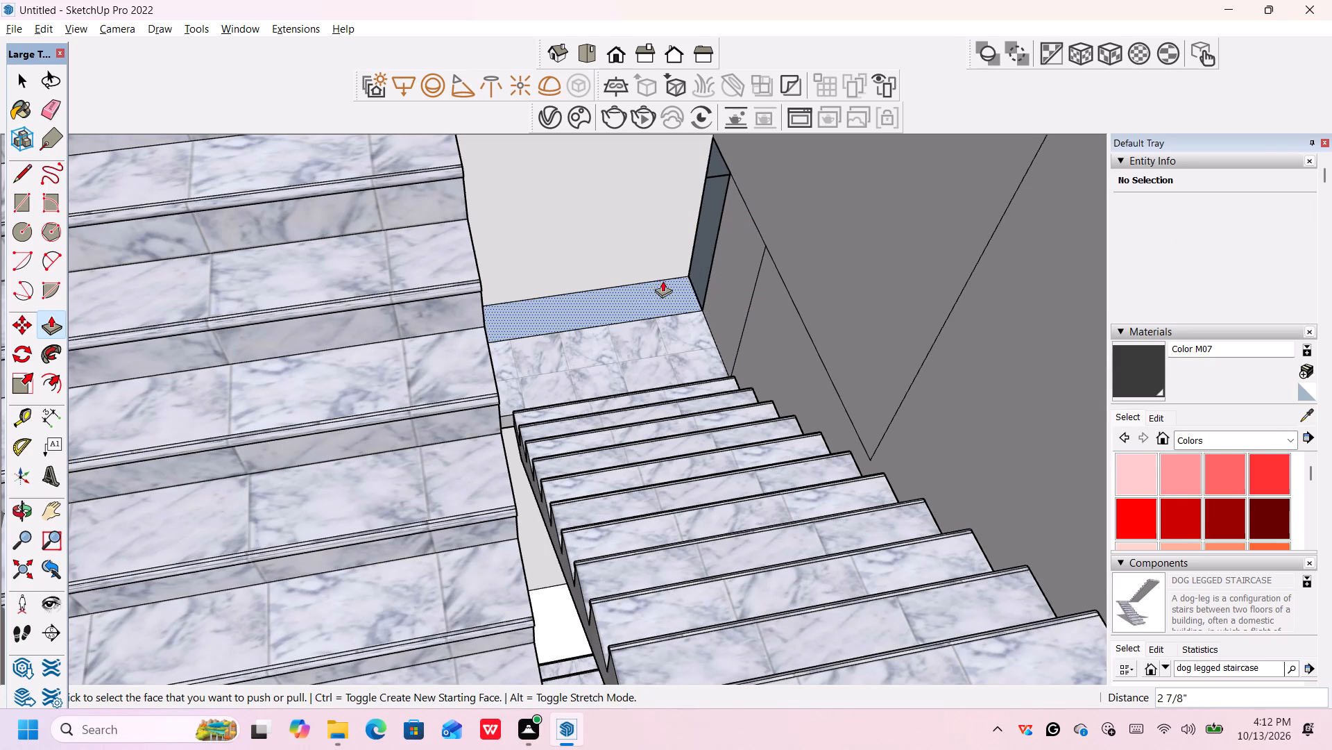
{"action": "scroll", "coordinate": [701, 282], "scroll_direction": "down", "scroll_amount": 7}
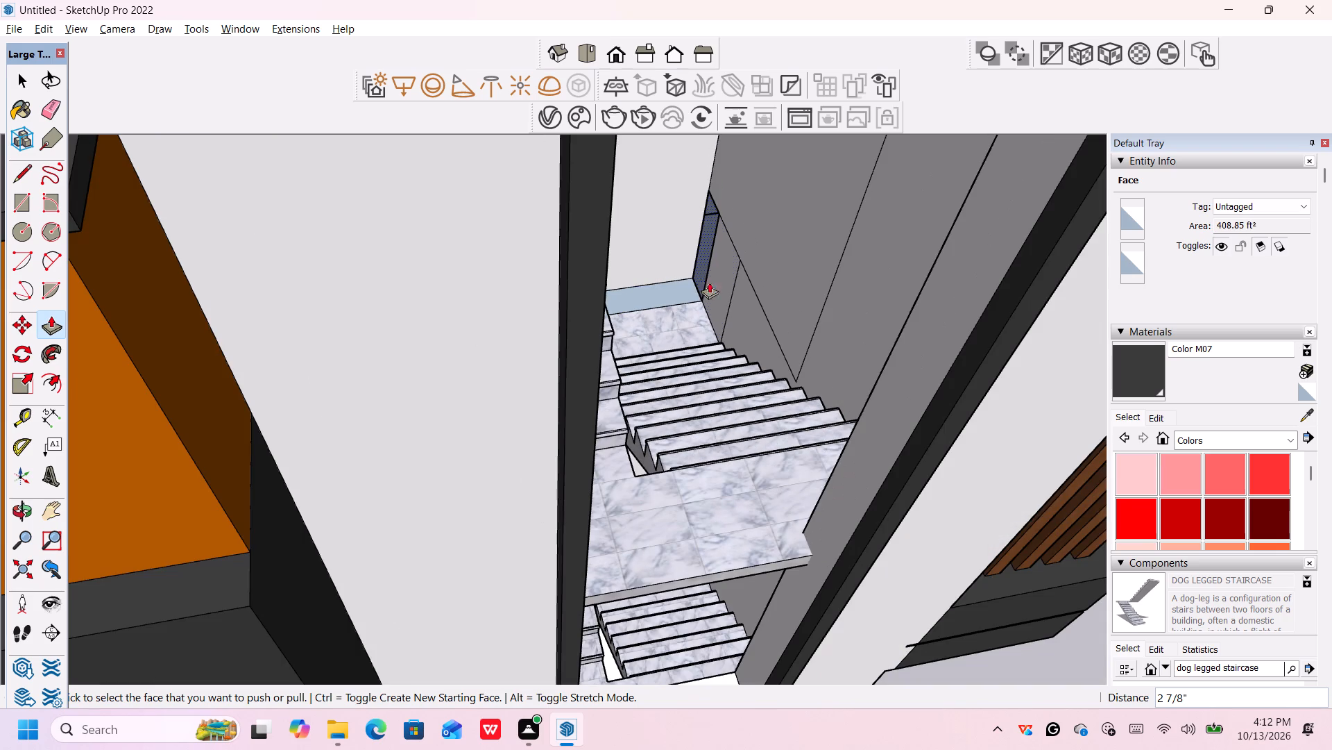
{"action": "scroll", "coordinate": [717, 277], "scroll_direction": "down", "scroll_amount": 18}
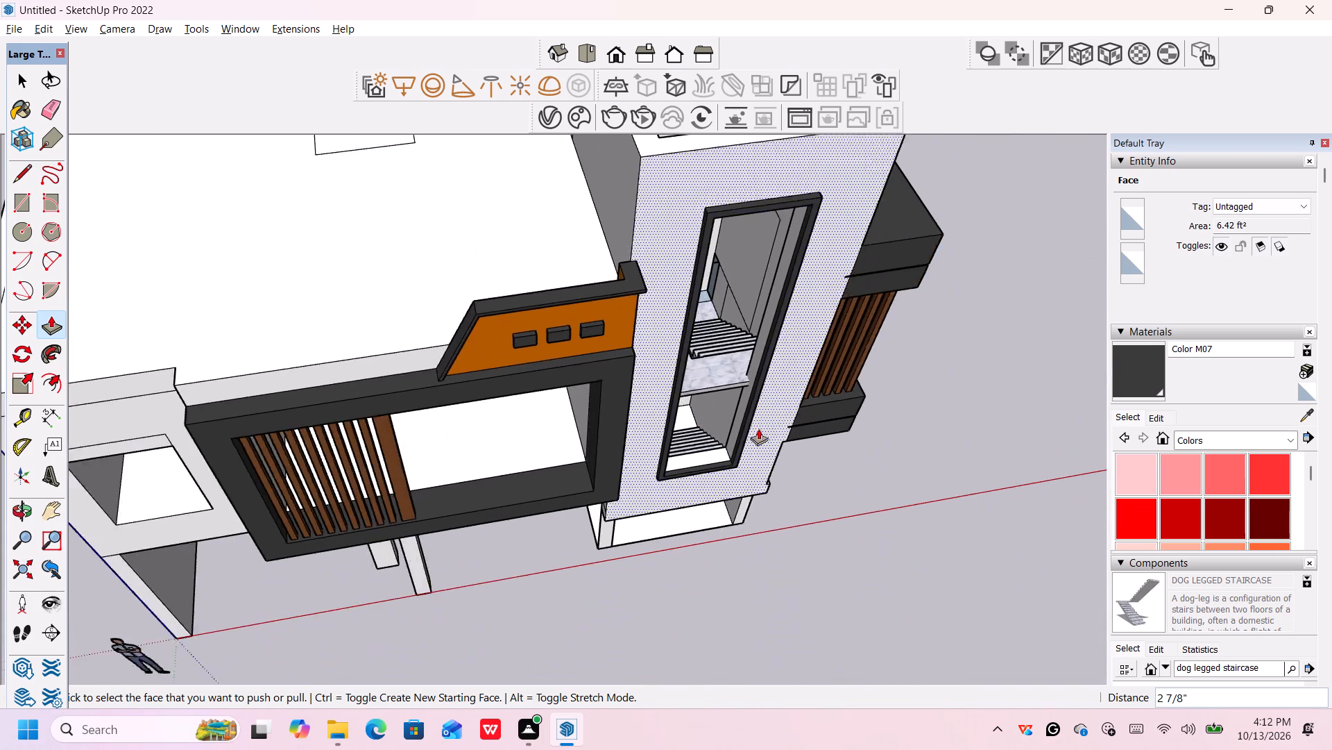
Push/Pull the large blue-grey 80 ft² wall face inside the stair tower by about 7 1/16", aligning it with the adjacent wall.
{"action": "scroll", "coordinate": [758, 428], "scroll_direction": "down", "scroll_amount": 2}
{"action": "middle_click_drag", "start_coordinate": [714, 617], "coordinate": [728, 397]}
{"action": "scroll", "coordinate": [738, 540], "scroll_direction": "down", "scroll_amount": 5}
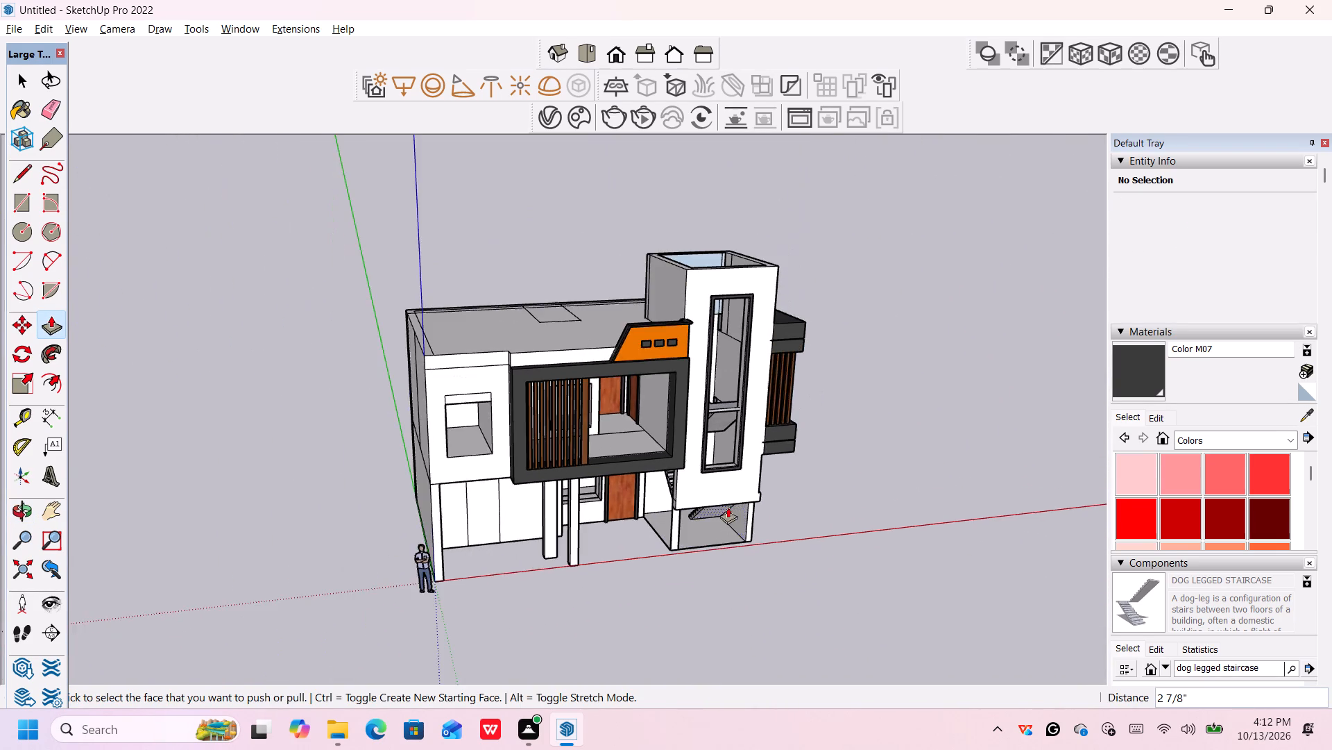
{"action": "scroll", "coordinate": [719, 461], "scroll_direction": "up", "scroll_amount": 5}
{"action": "scroll", "coordinate": [723, 258], "scroll_direction": "up", "scroll_amount": 6}
{"action": "scroll", "coordinate": [706, 180], "scroll_direction": "up", "scroll_amount": 8}
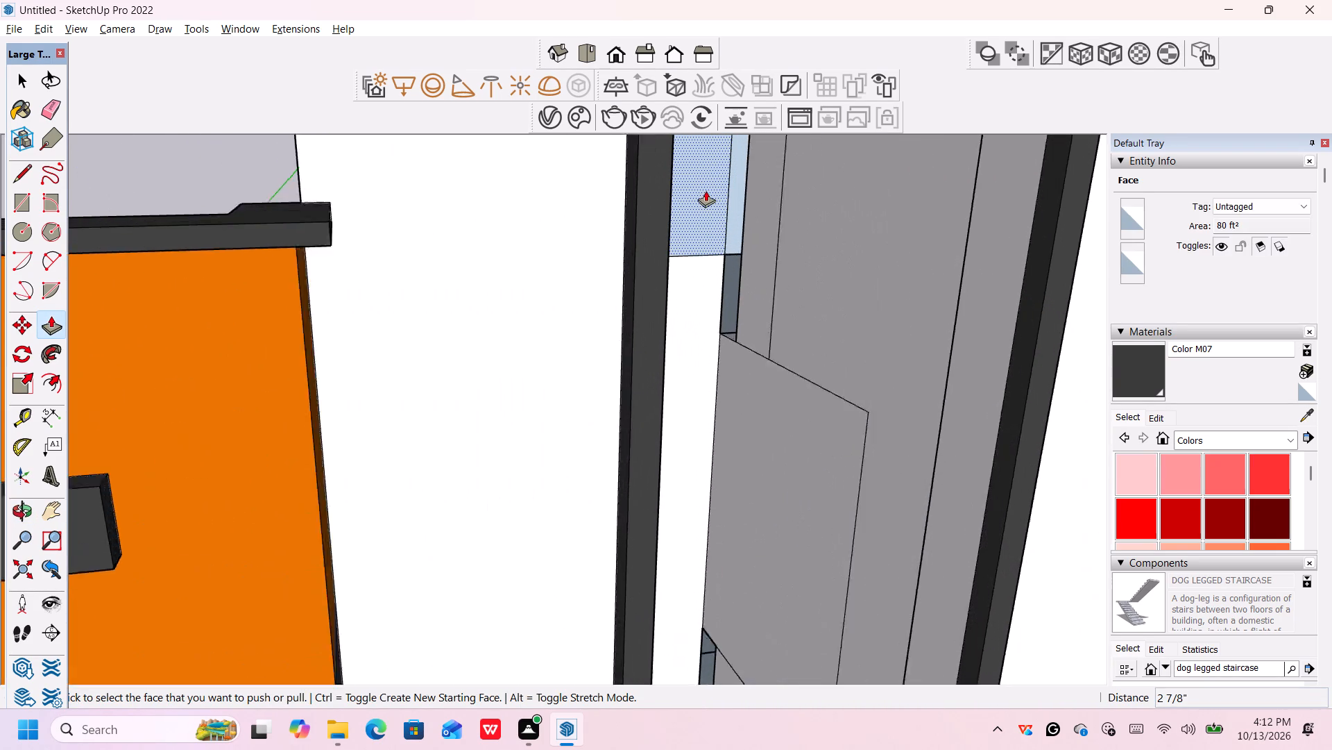
{"action": "scroll", "coordinate": [706, 190], "scroll_direction": "up", "scroll_amount": 2}
{"action": "left_click", "coordinate": [710, 188]}
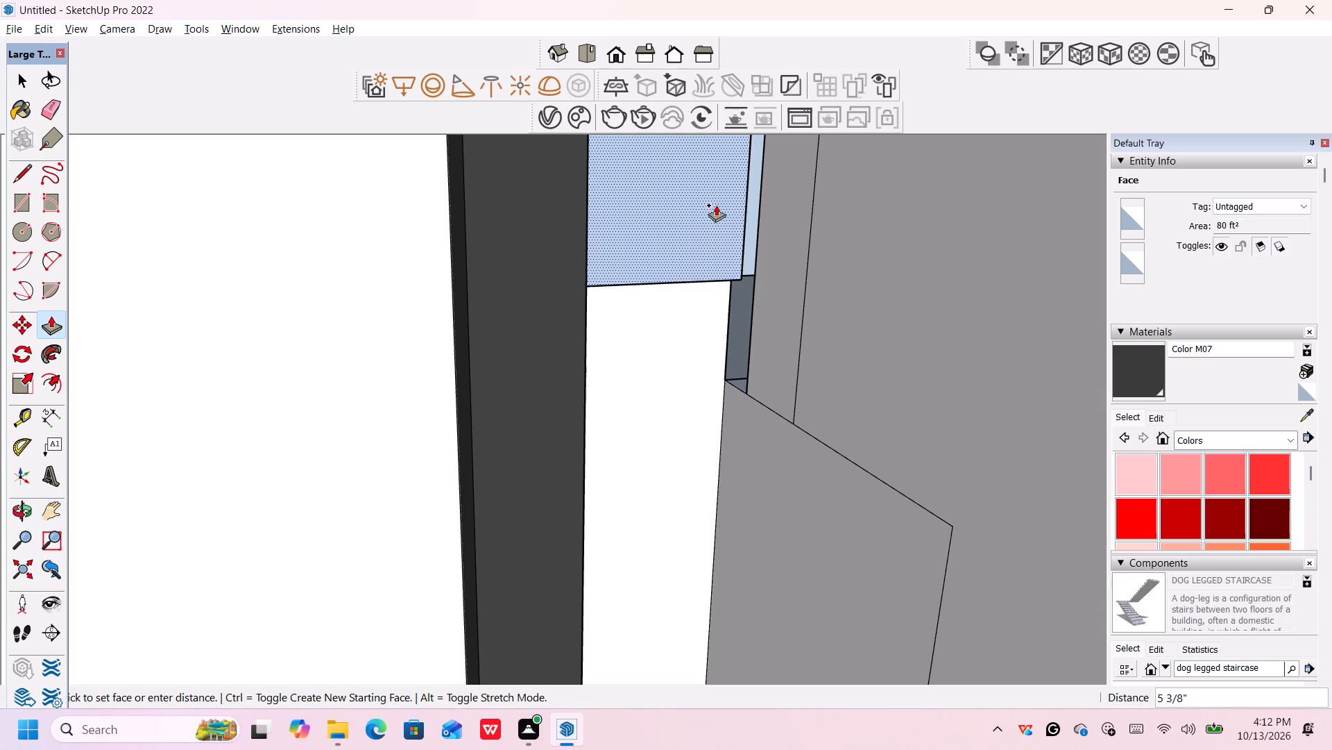
{"action": "left_click", "coordinate": [667, 282]}
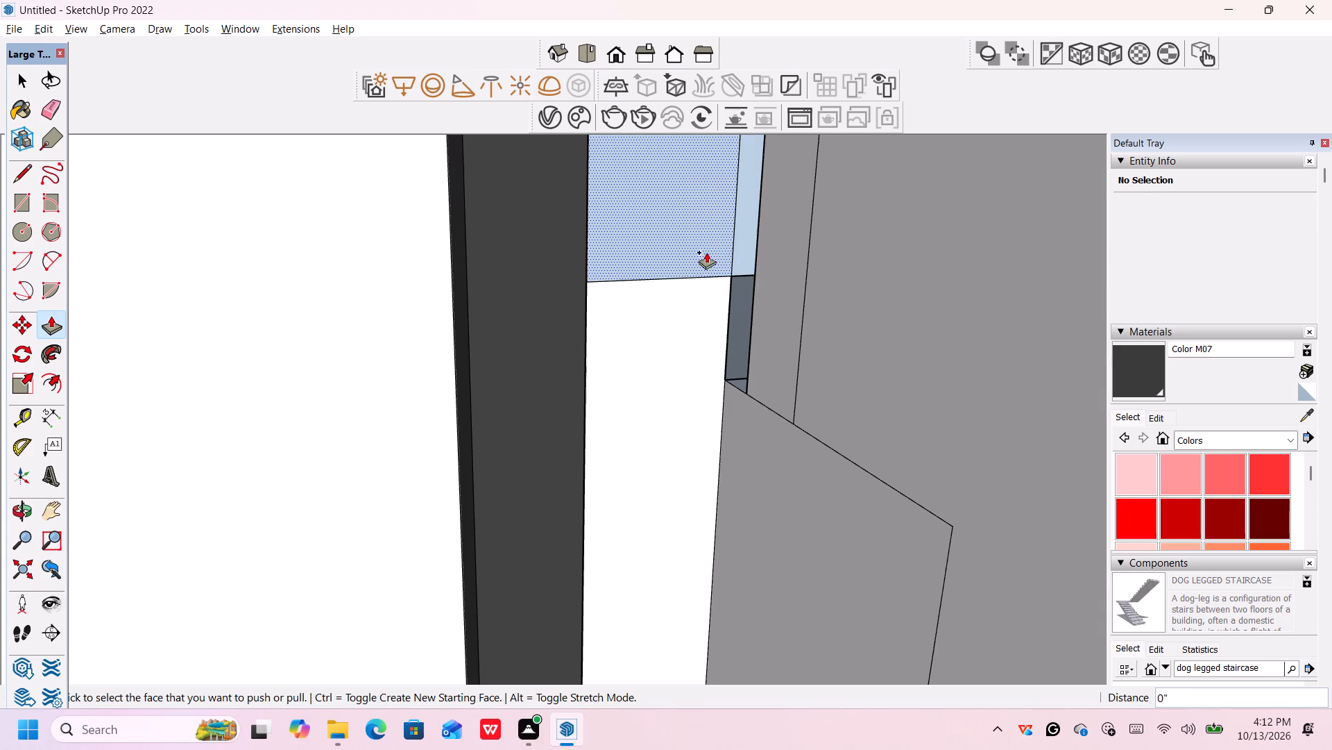
{"action": "scroll", "coordinate": [719, 243], "scroll_direction": "up", "scroll_amount": 4}
{"action": "left_click", "coordinate": [717, 244]}
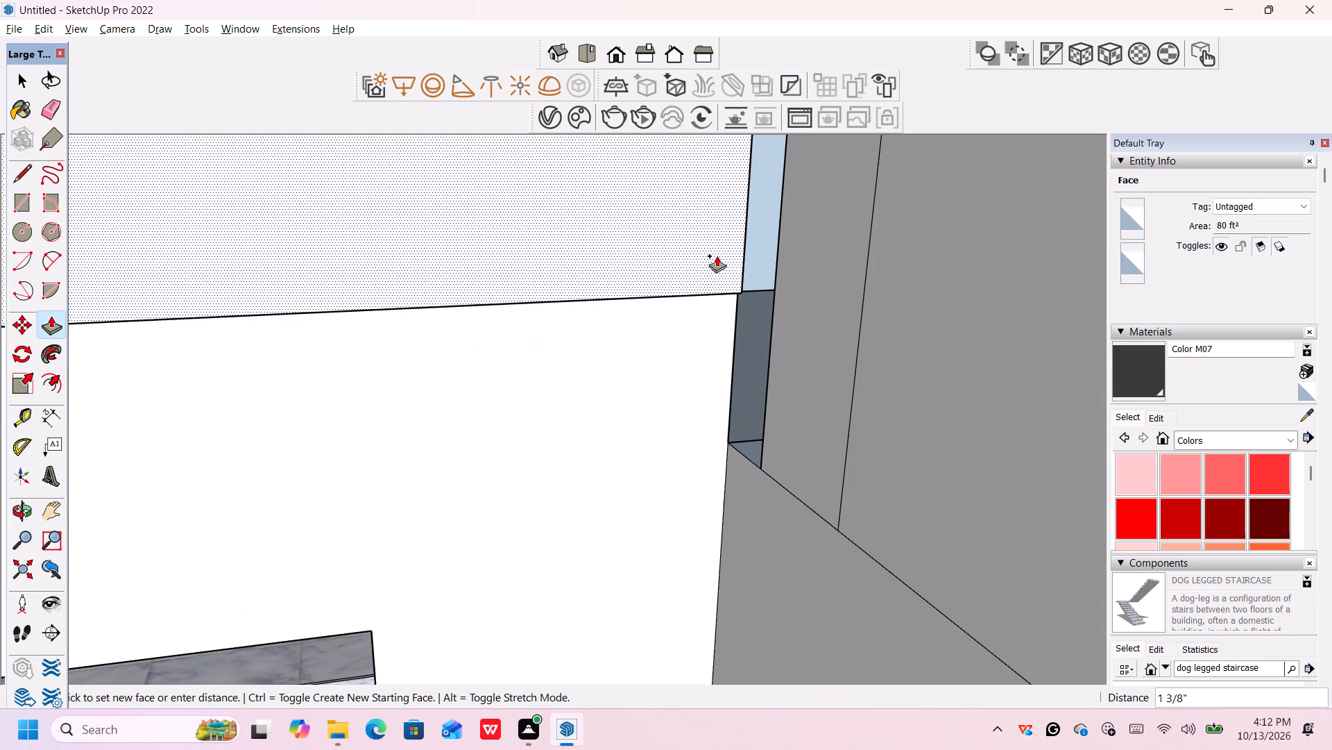
{"action": "left_click", "coordinate": [689, 300]}
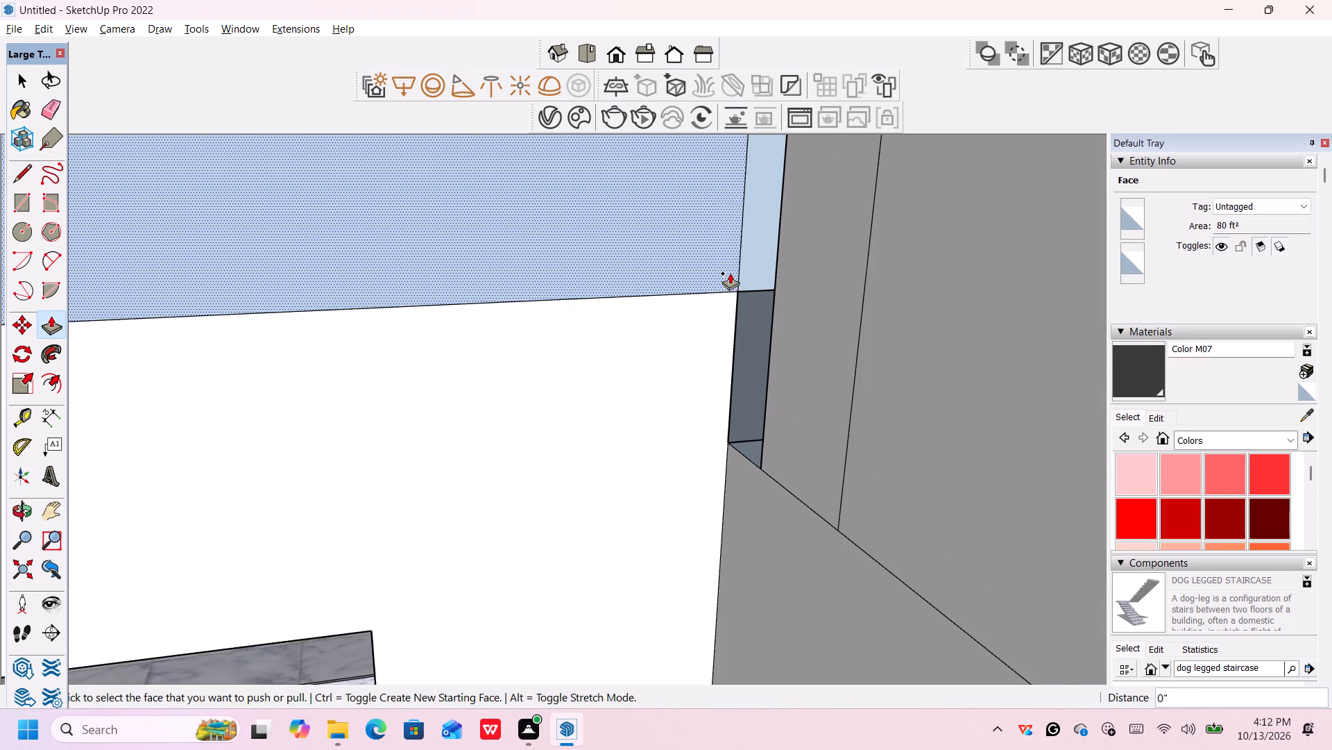
{"action": "left_click", "coordinate": [725, 264]}
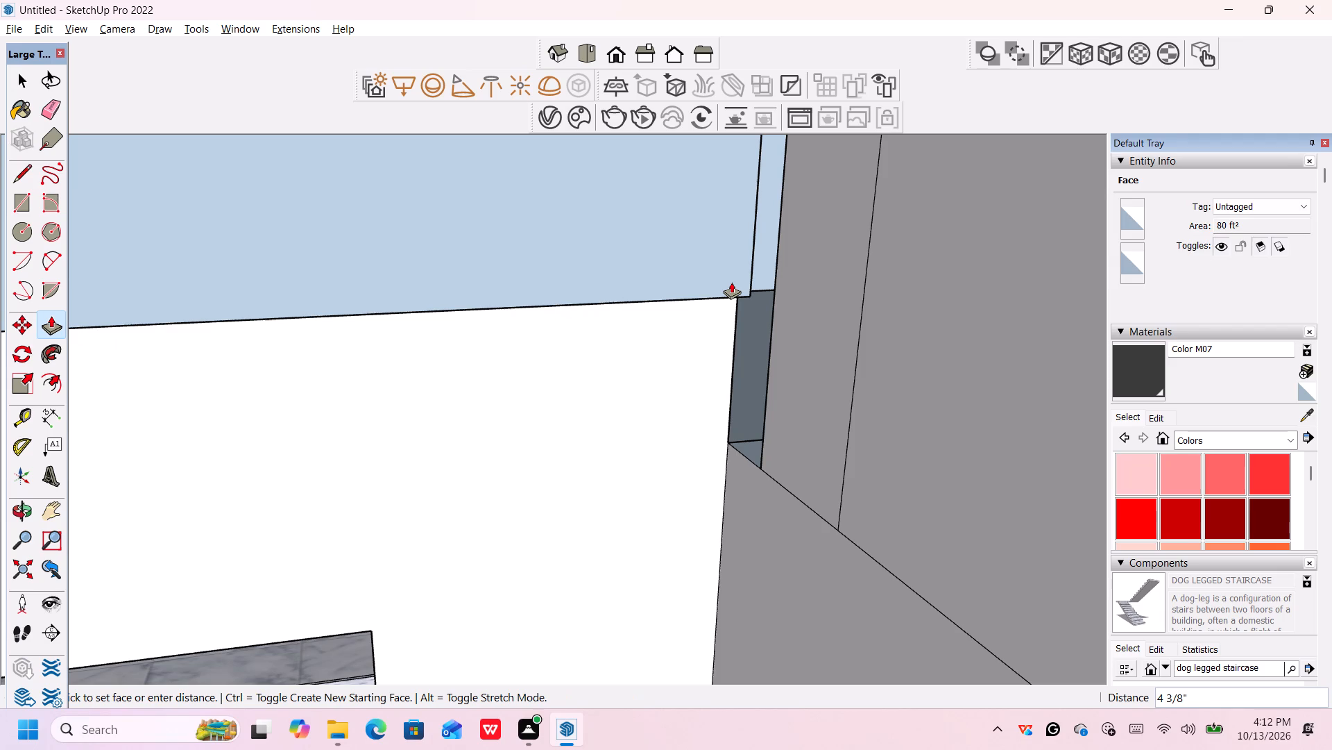
{"action": "left_click", "coordinate": [683, 304]}
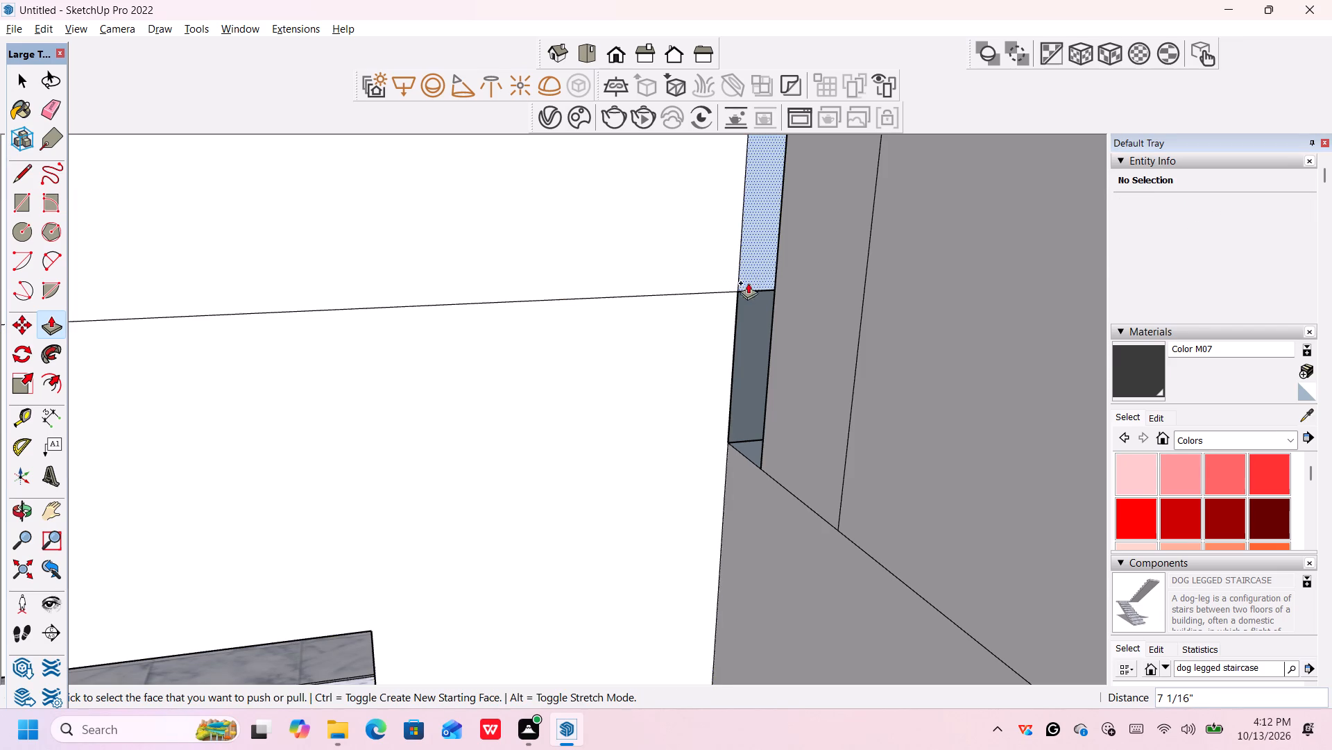
Push/Pull the narrow blue-grey strip at the stairwell's inner corner, above the recess, by about 1' 1 5/16".
{"action": "left_click", "coordinate": [765, 267]}
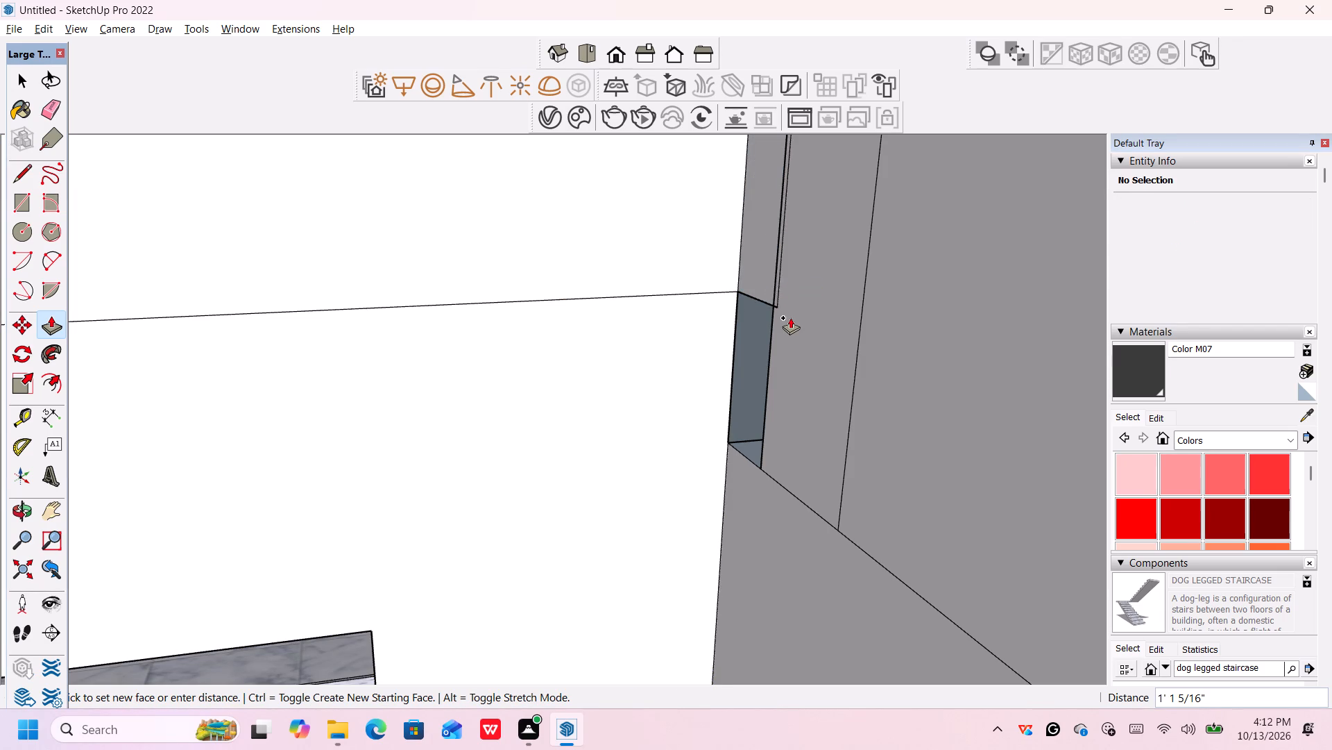
{"action": "left_click", "coordinate": [778, 317]}
{"action": "left_click", "coordinate": [758, 361]}
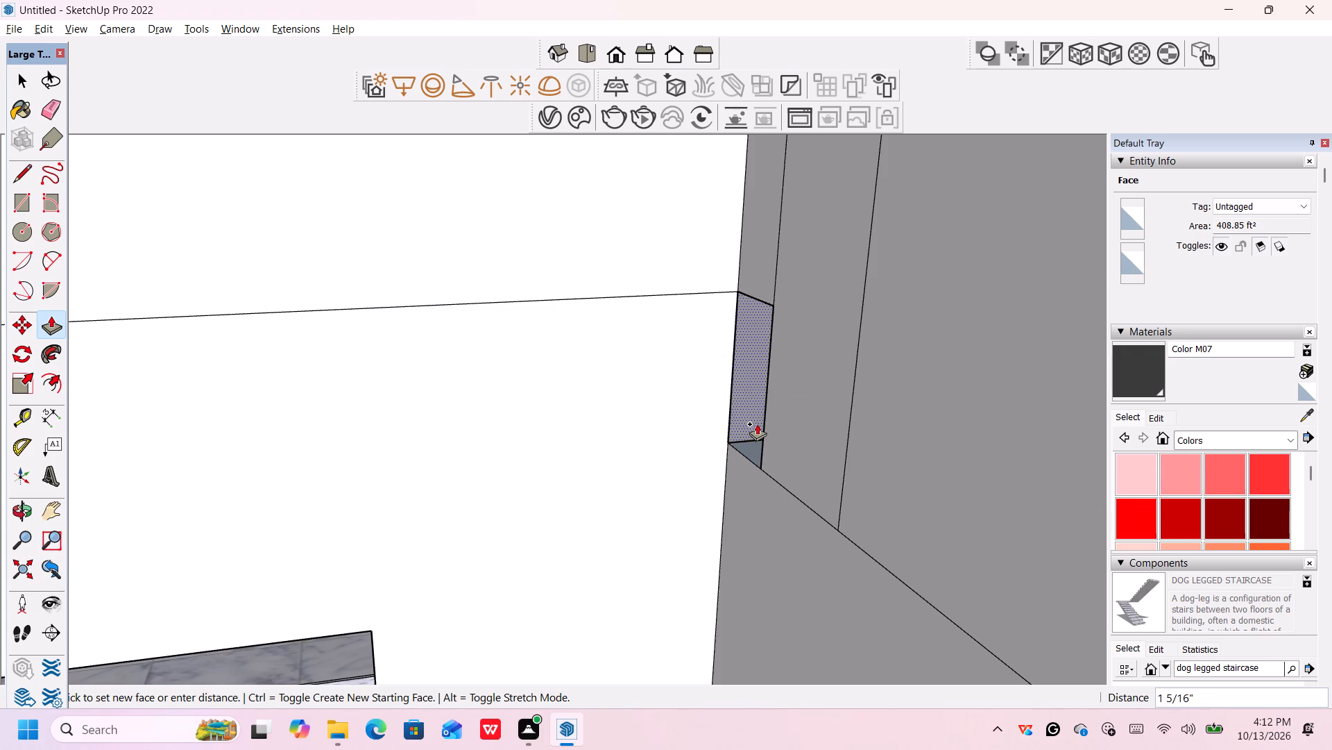
{"action": "key", "text": "Escape"}
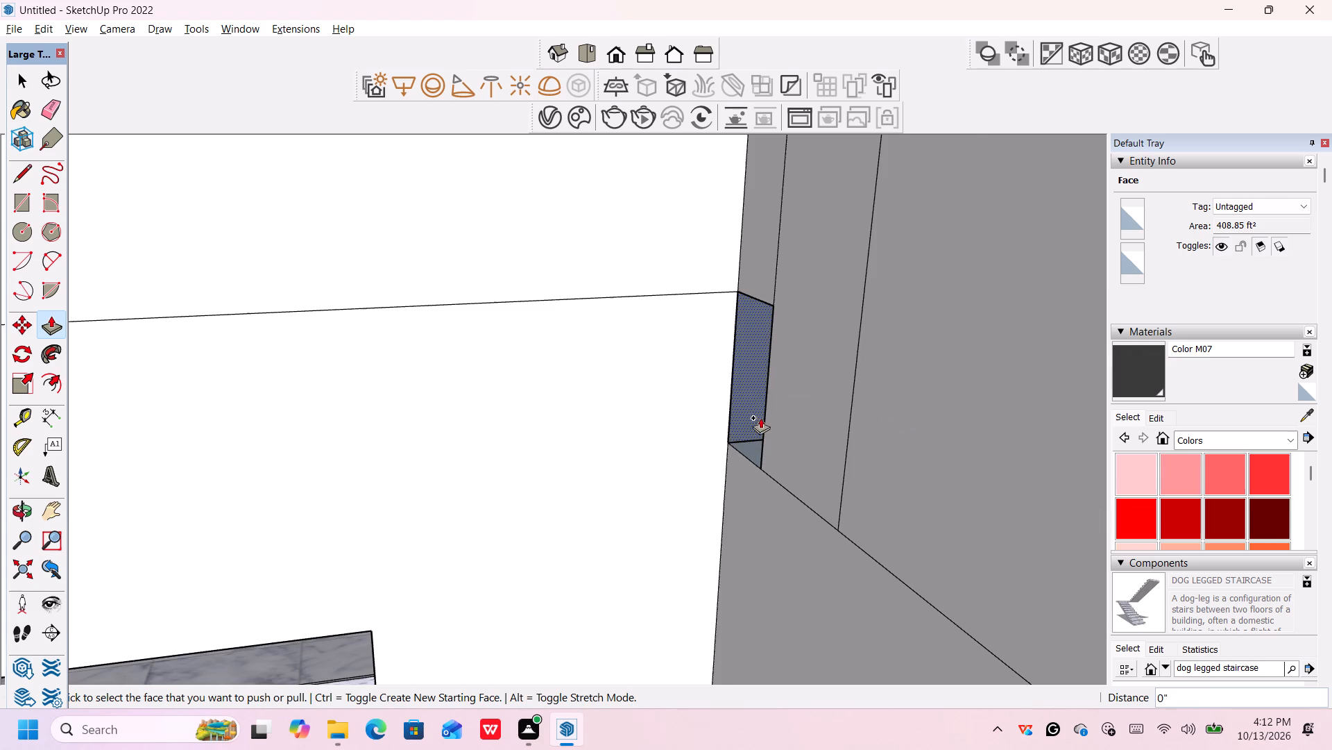
Push/Pull the narrow jamb face at the back of the stairwell's lower corner recess by 1' across the recess.
{"action": "scroll", "coordinate": [758, 394], "scroll_direction": "up", "scroll_amount": 6}
{"action": "middle_click_drag", "start_coordinate": [754, 403], "coordinate": [871, 425]}
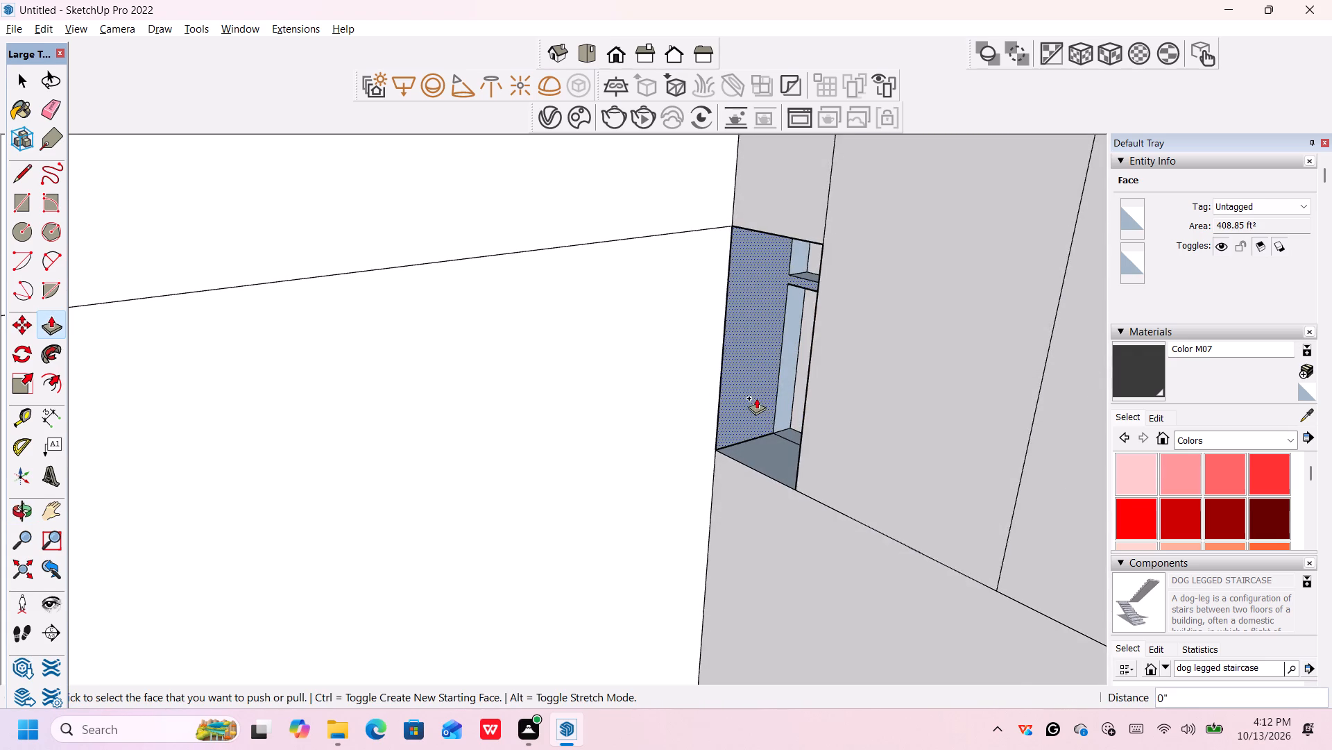
{"action": "scroll", "coordinate": [756, 397], "scroll_direction": "up", "scroll_amount": 5}
{"action": "middle_click_drag", "start_coordinate": [794, 406], "coordinate": [948, 426]}
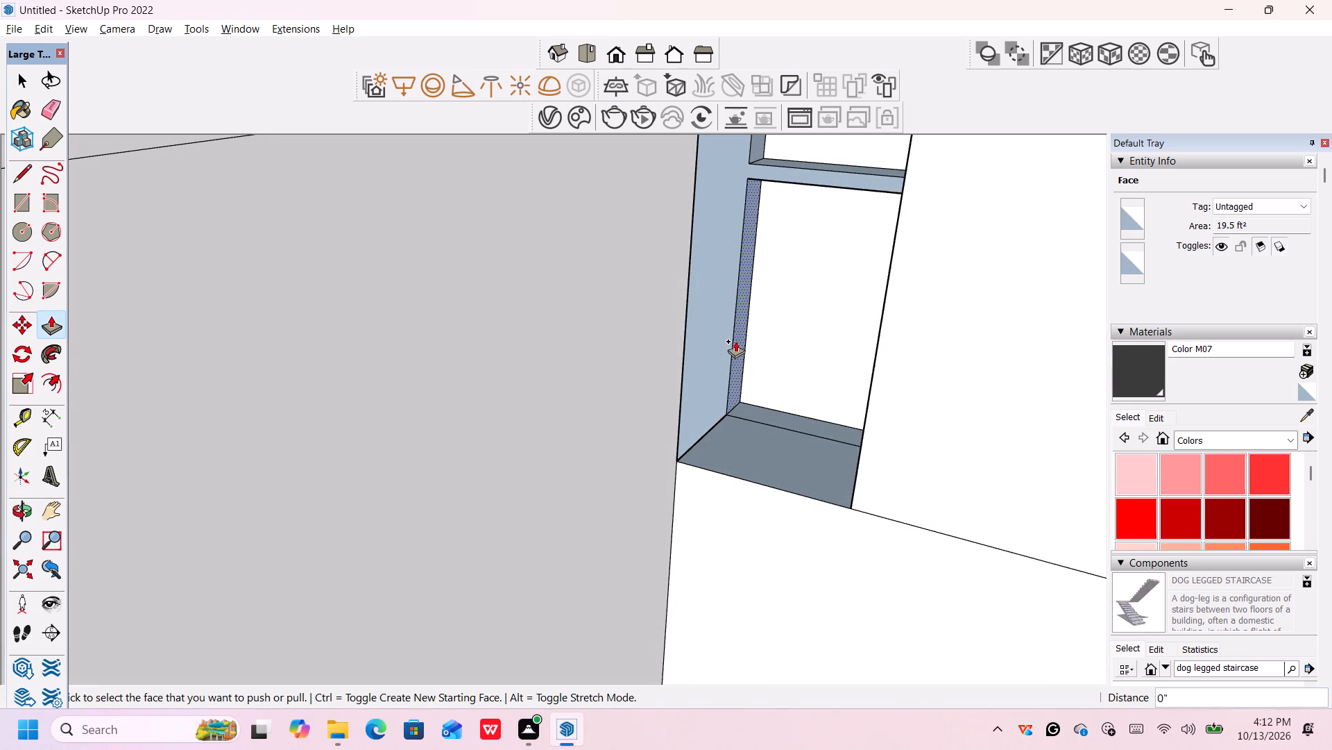
{"action": "left_click", "coordinate": [746, 333]}
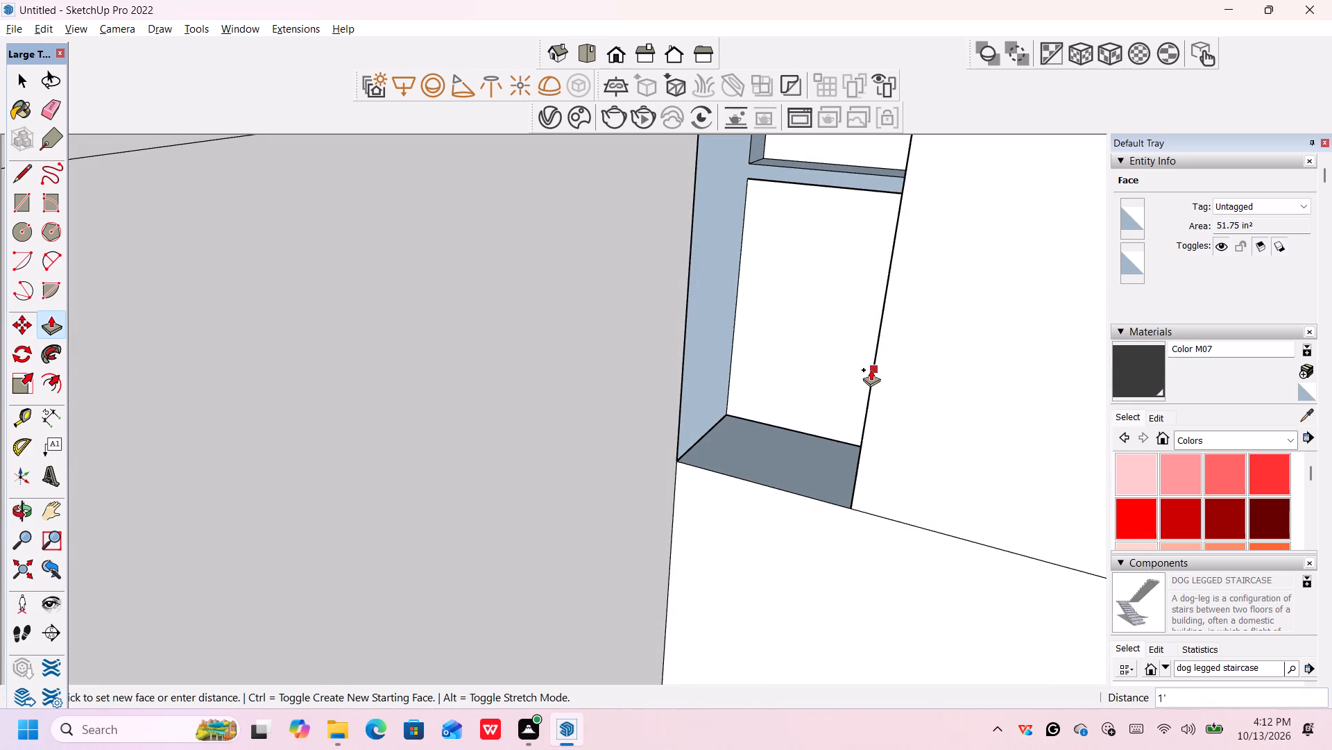
{"action": "left_click", "coordinate": [871, 369]}
Push/Pull the blue-grey 408.85 ft² side face of the stairwell's corner recess by about 9 1/8".
{"action": "scroll", "coordinate": [830, 227], "scroll_direction": "down", "scroll_amount": 3}
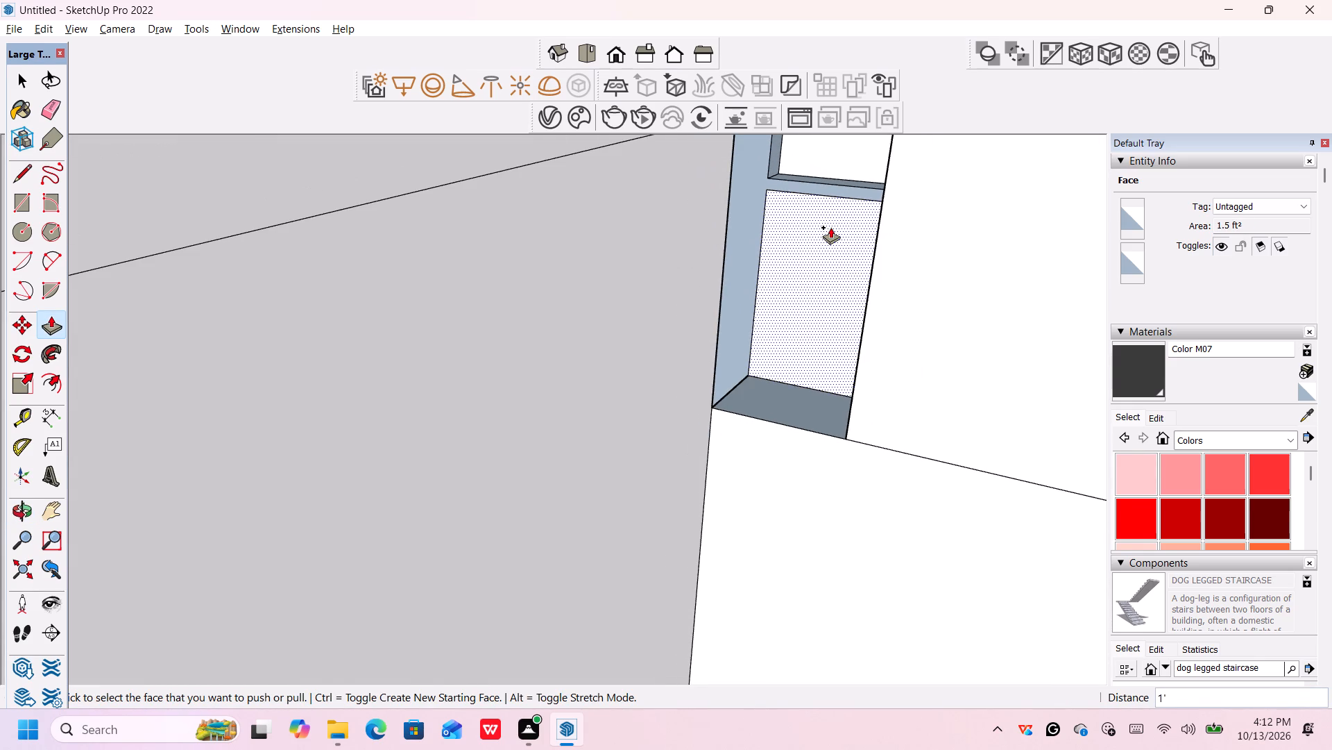
{"action": "left_click", "coordinate": [739, 266]}
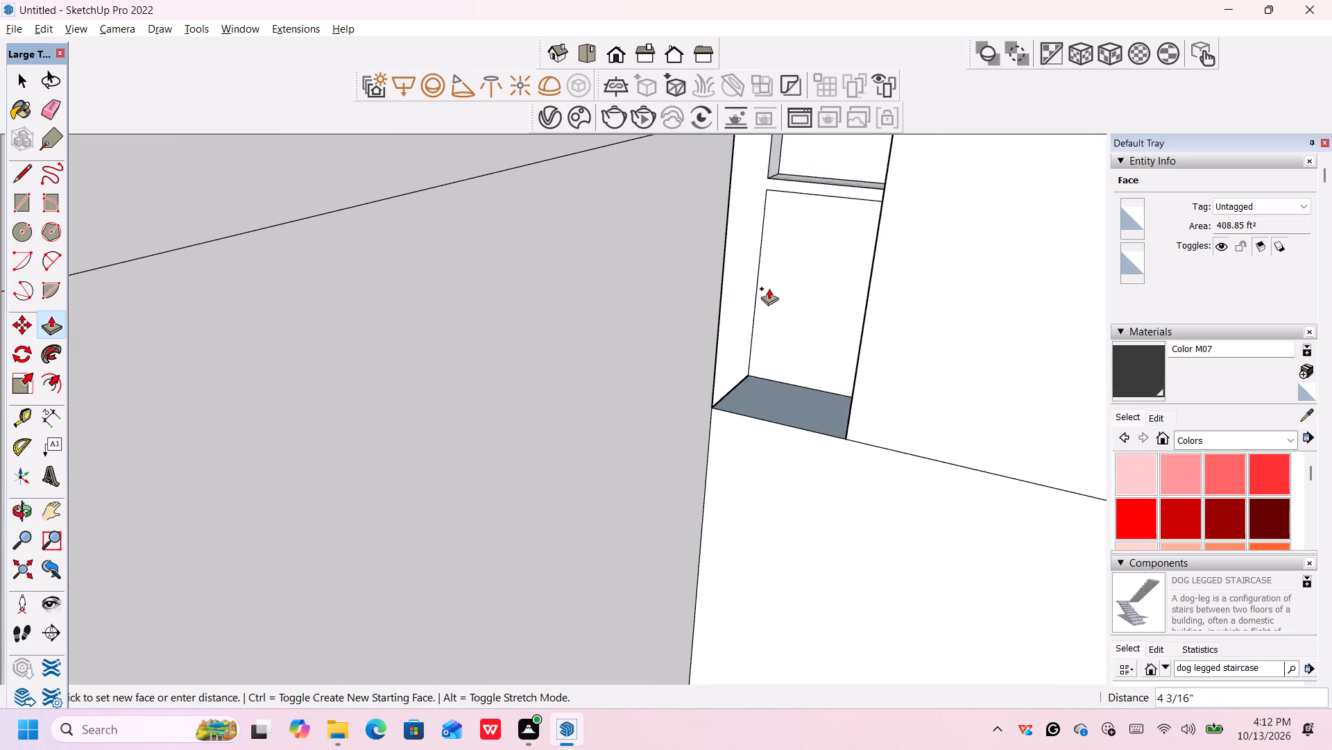
{"action": "scroll", "coordinate": [731, 315], "scroll_direction": "down", "scroll_amount": 4}
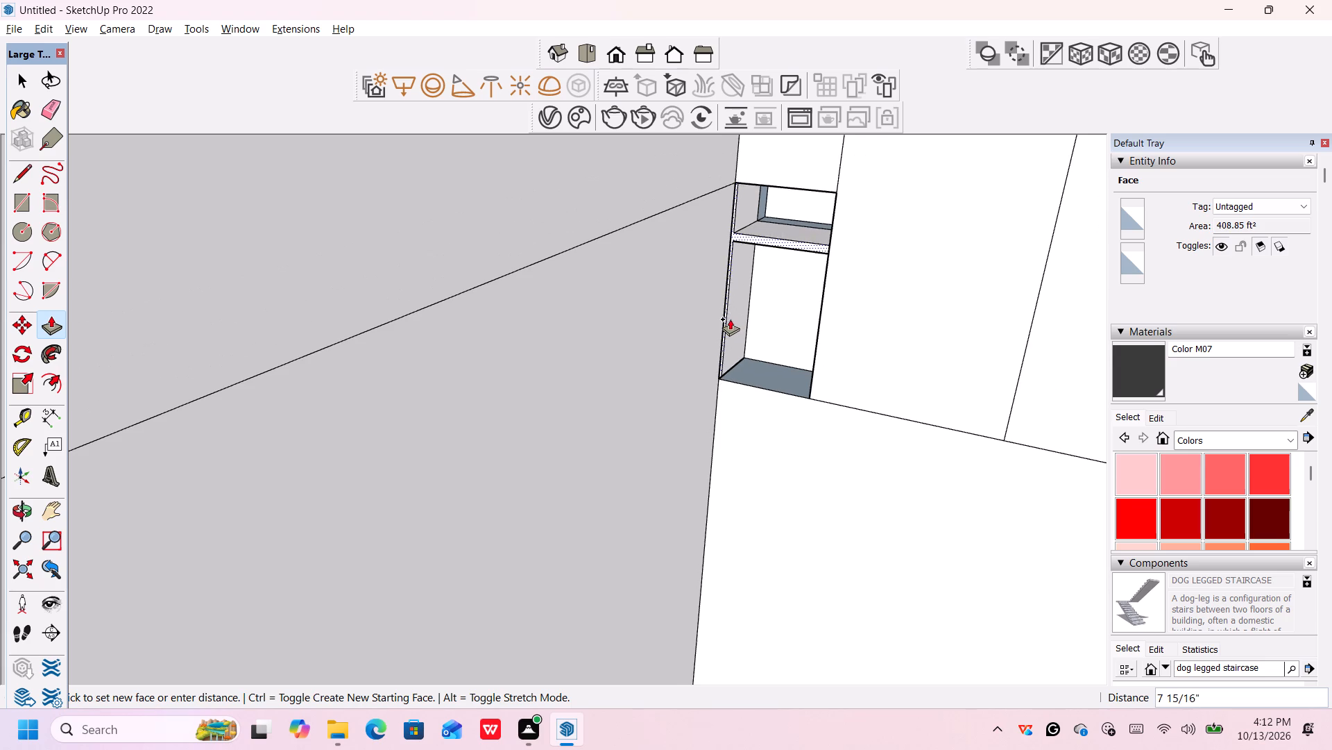
{"action": "left_click", "coordinate": [728, 321]}
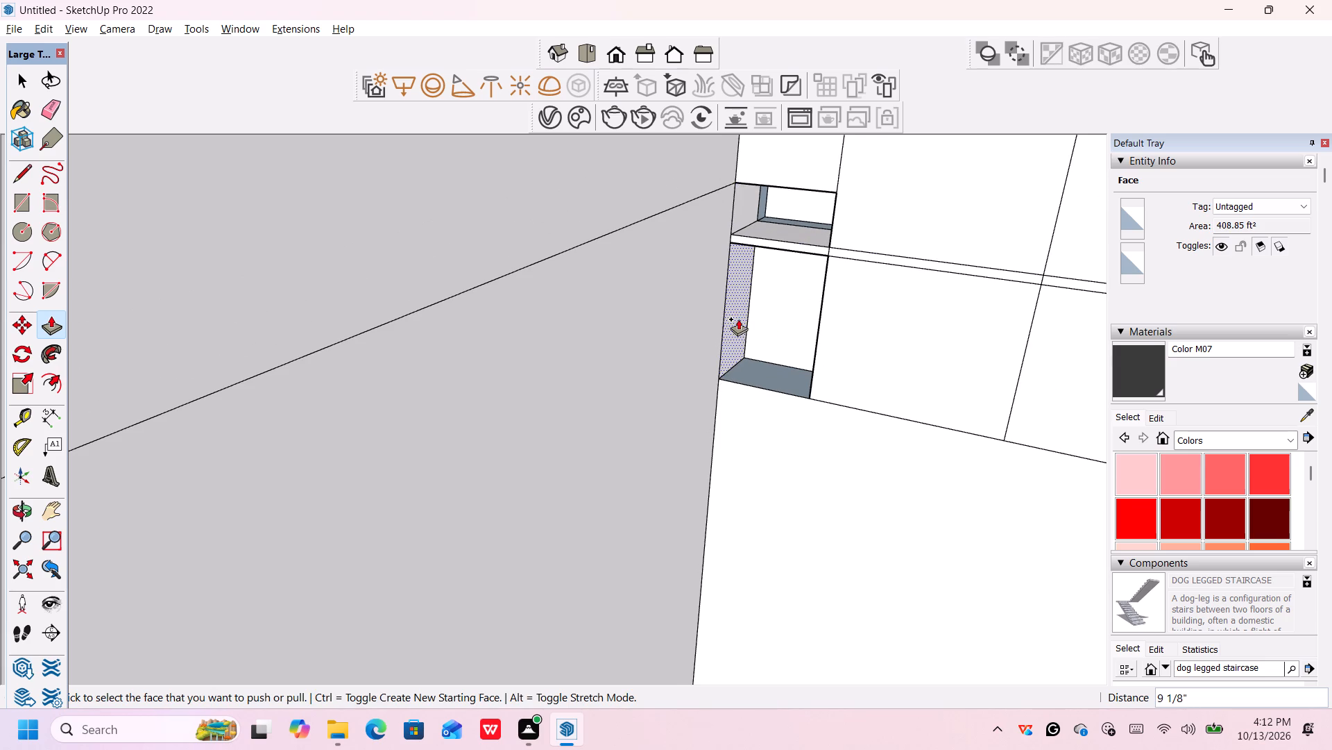
Push/Pull the side faces of the lower and upper corner recesses across by 1' and 11 13/16" to close them.
{"action": "left_click", "coordinate": [738, 319]}
{"action": "left_click", "coordinate": [819, 349]}
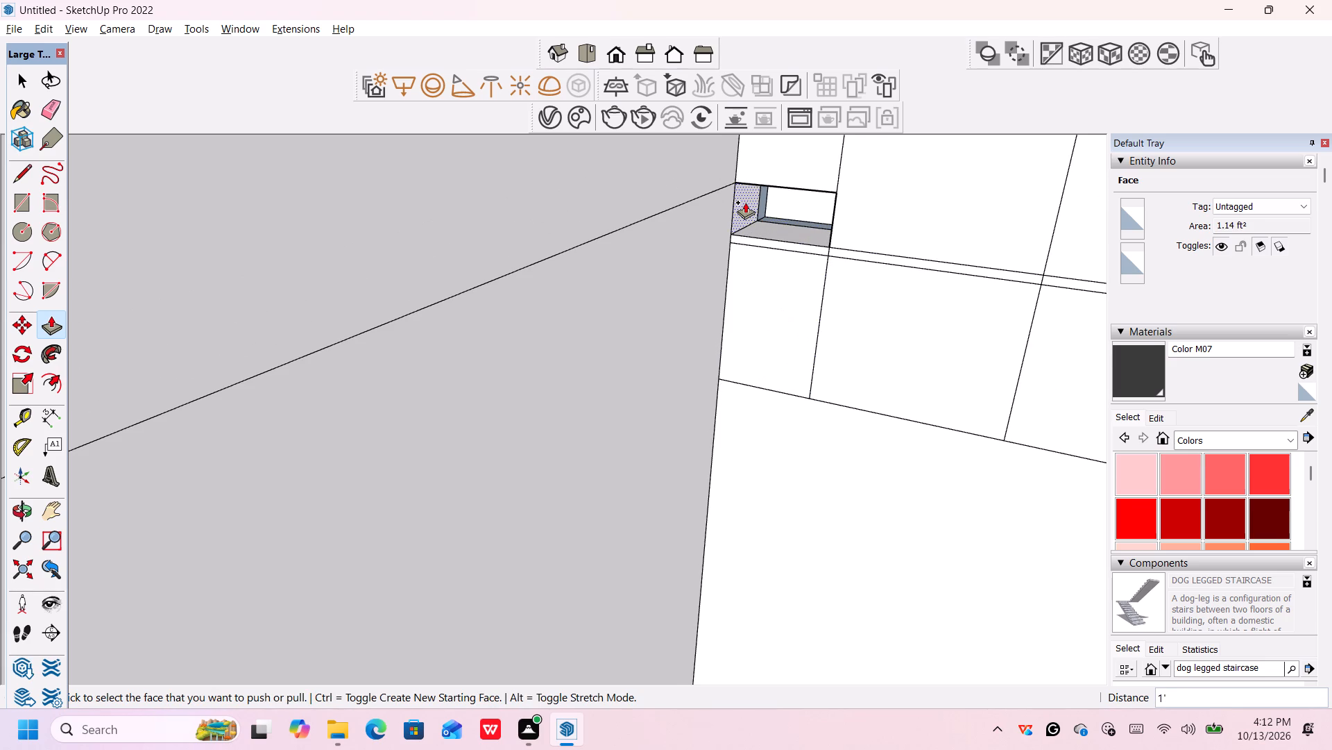
{"action": "left_click", "coordinate": [745, 203]}
{"action": "left_click", "coordinate": [837, 233]}
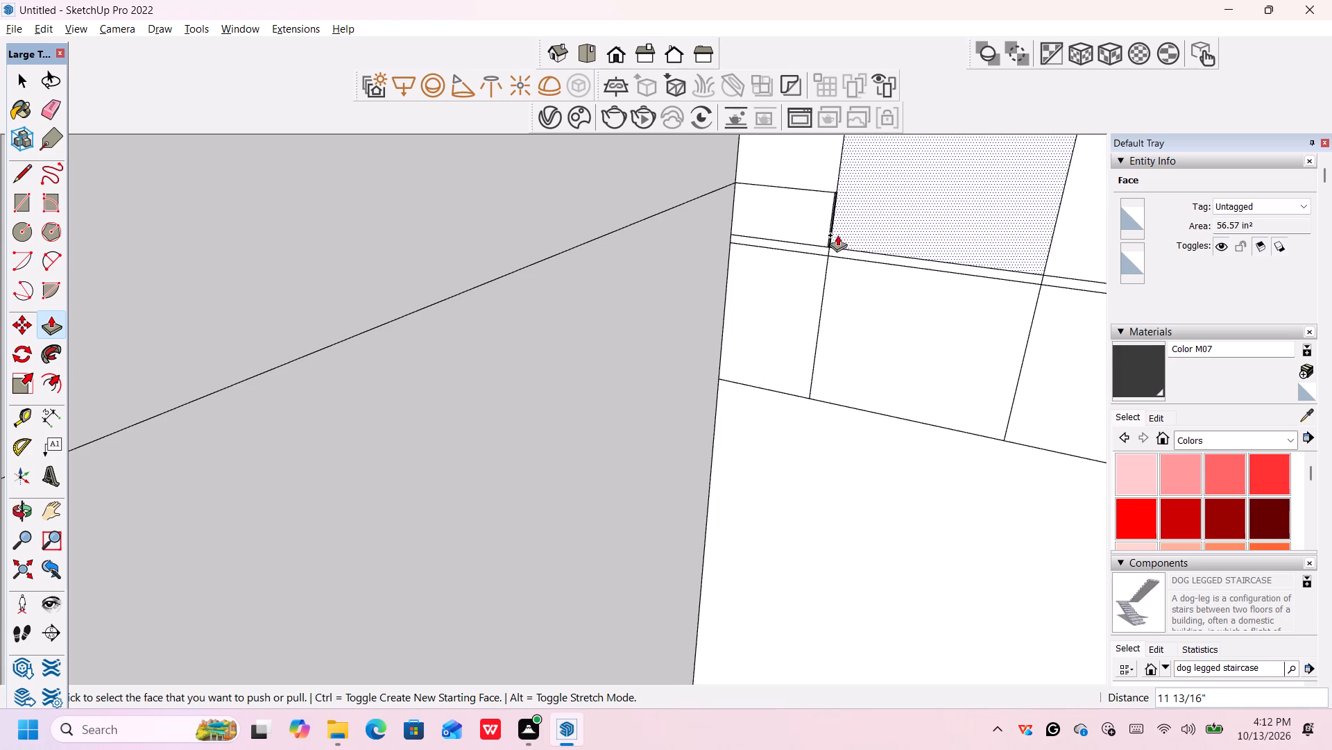
Examine the roof, the stair tower and the house's outer sides from outside.
{"action": "scroll", "coordinate": [885, 331], "scroll_direction": "down", "scroll_amount": 14}
{"action": "scroll", "coordinate": [885, 332], "scroll_direction": "down", "scroll_amount": 16}
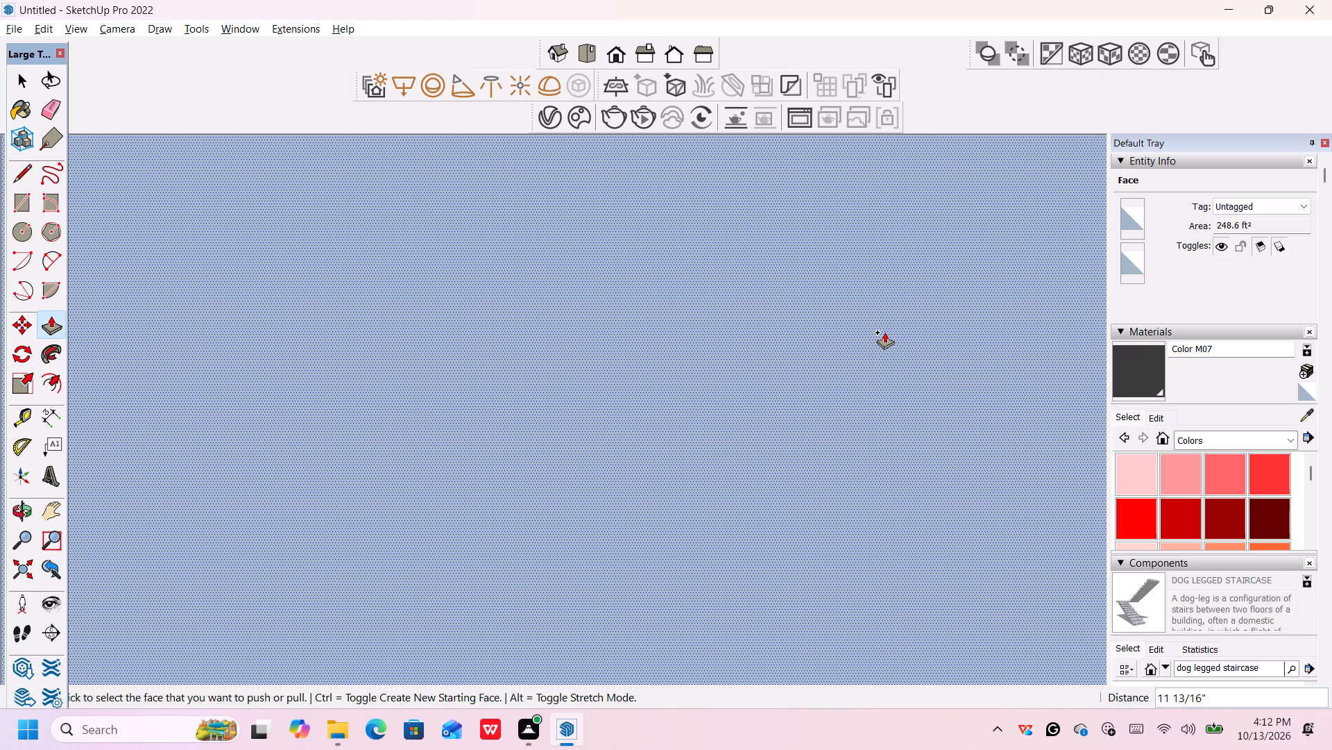
{"action": "scroll", "coordinate": [885, 332], "scroll_direction": "down", "scroll_amount": 6}
{"action": "scroll", "coordinate": [885, 332], "scroll_direction": "down", "scroll_amount": 20}
{"action": "scroll", "coordinate": [885, 332], "scroll_direction": "down", "scroll_amount": 10}
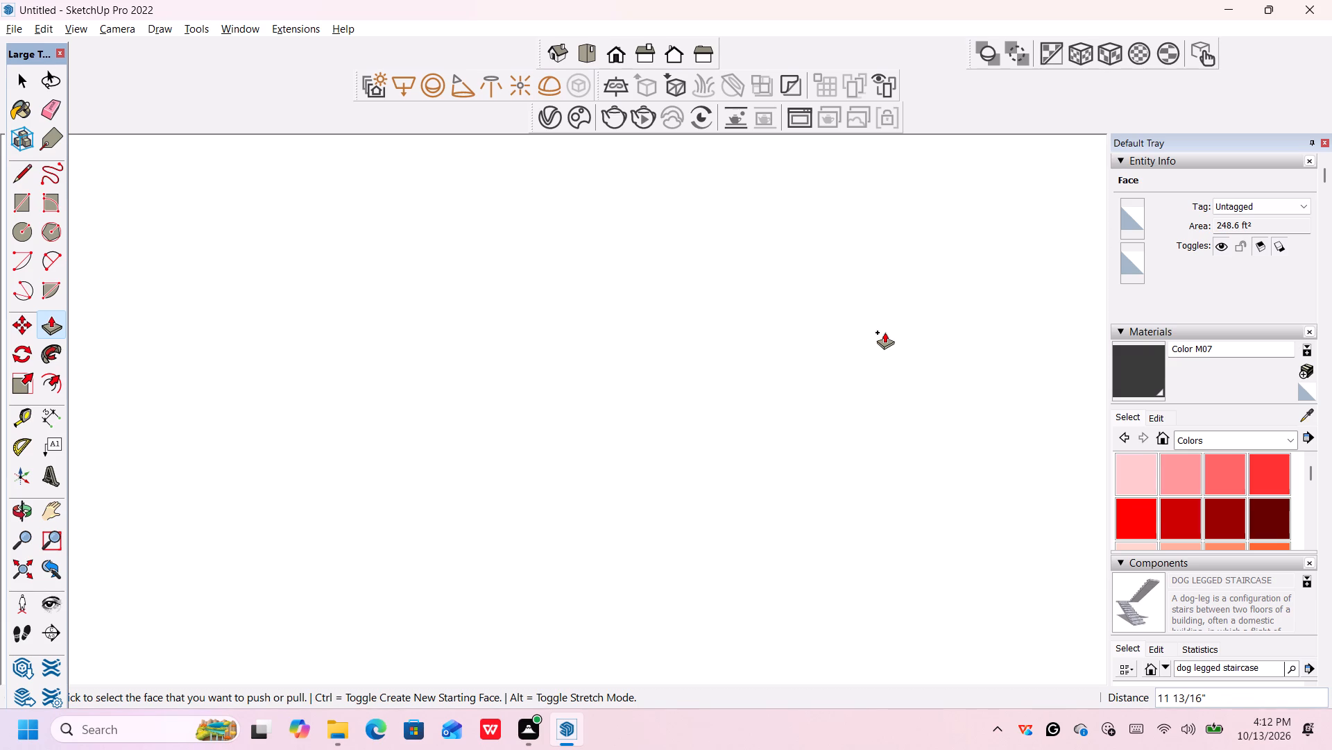
{"action": "scroll", "coordinate": [885, 332], "scroll_direction": "down", "scroll_amount": 20}
{"action": "scroll", "coordinate": [885, 332], "scroll_direction": "down", "scroll_amount": 20}
{"action": "scroll", "coordinate": [885, 332], "scroll_direction": "down", "scroll_amount": 1}
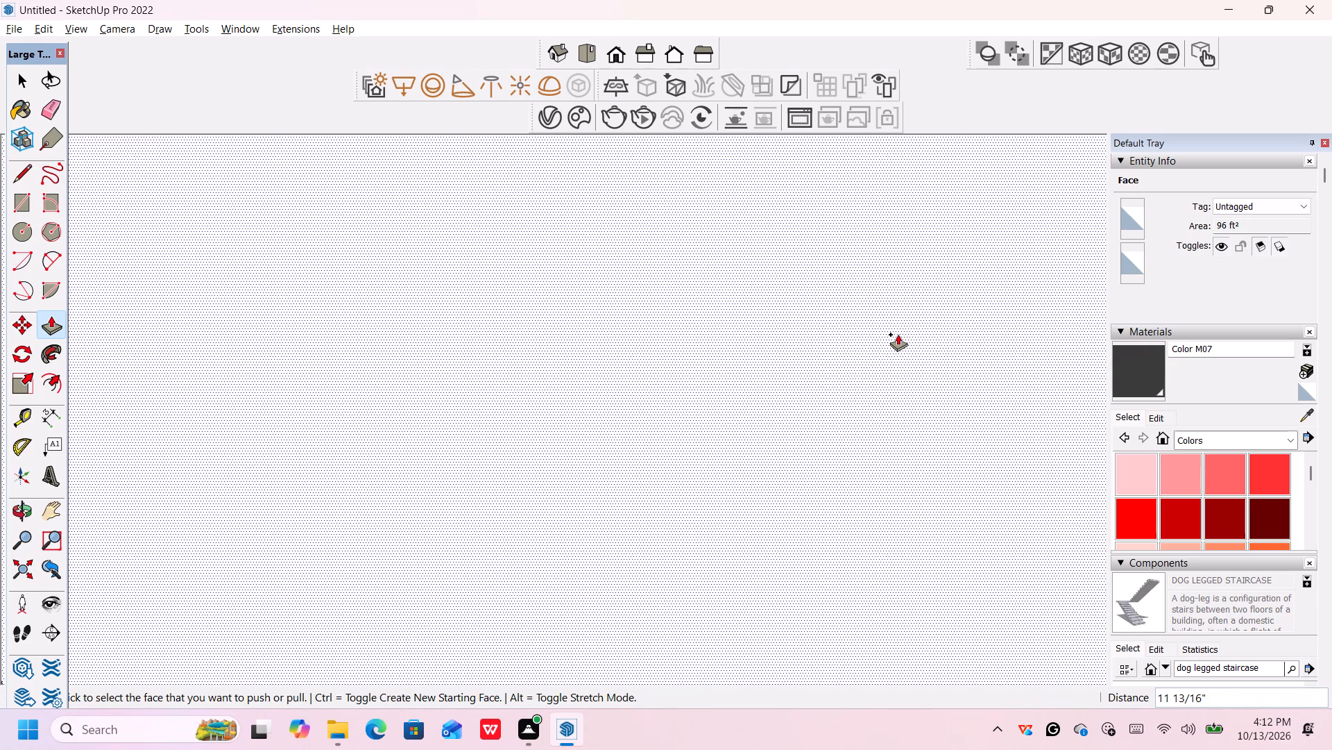
{"action": "scroll", "coordinate": [898, 334], "scroll_direction": "down", "scroll_amount": 20}
{"action": "scroll", "coordinate": [898, 334], "scroll_direction": "down", "scroll_amount": 8}
{"action": "scroll", "coordinate": [898, 334], "scroll_direction": "up", "scroll_amount": 1}
{"action": "scroll", "coordinate": [898, 335], "scroll_direction": "down", "scroll_amount": 8}
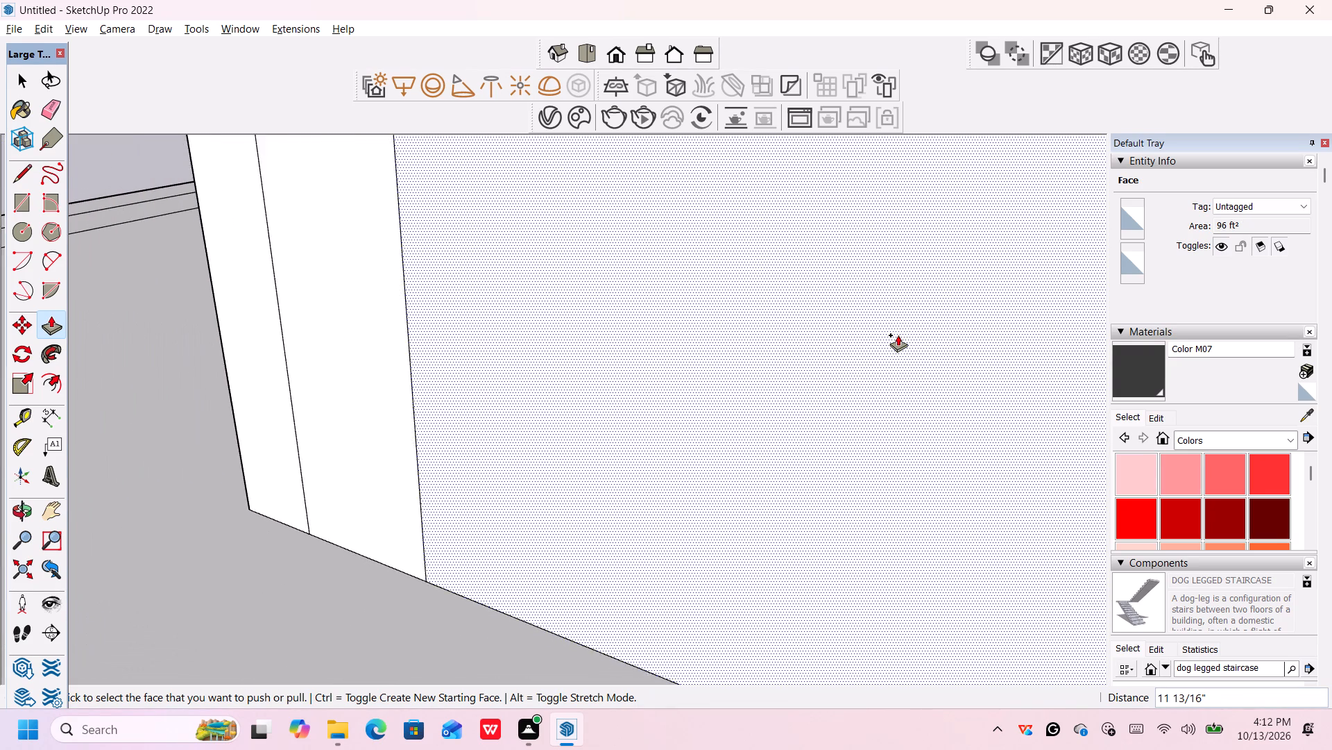
{"action": "scroll", "coordinate": [898, 335], "scroll_direction": "down", "scroll_amount": 20}
{"action": "scroll", "coordinate": [898, 335], "scroll_direction": "down", "scroll_amount": 20}
{"action": "scroll", "coordinate": [898, 335], "scroll_direction": "down", "scroll_amount": 1}
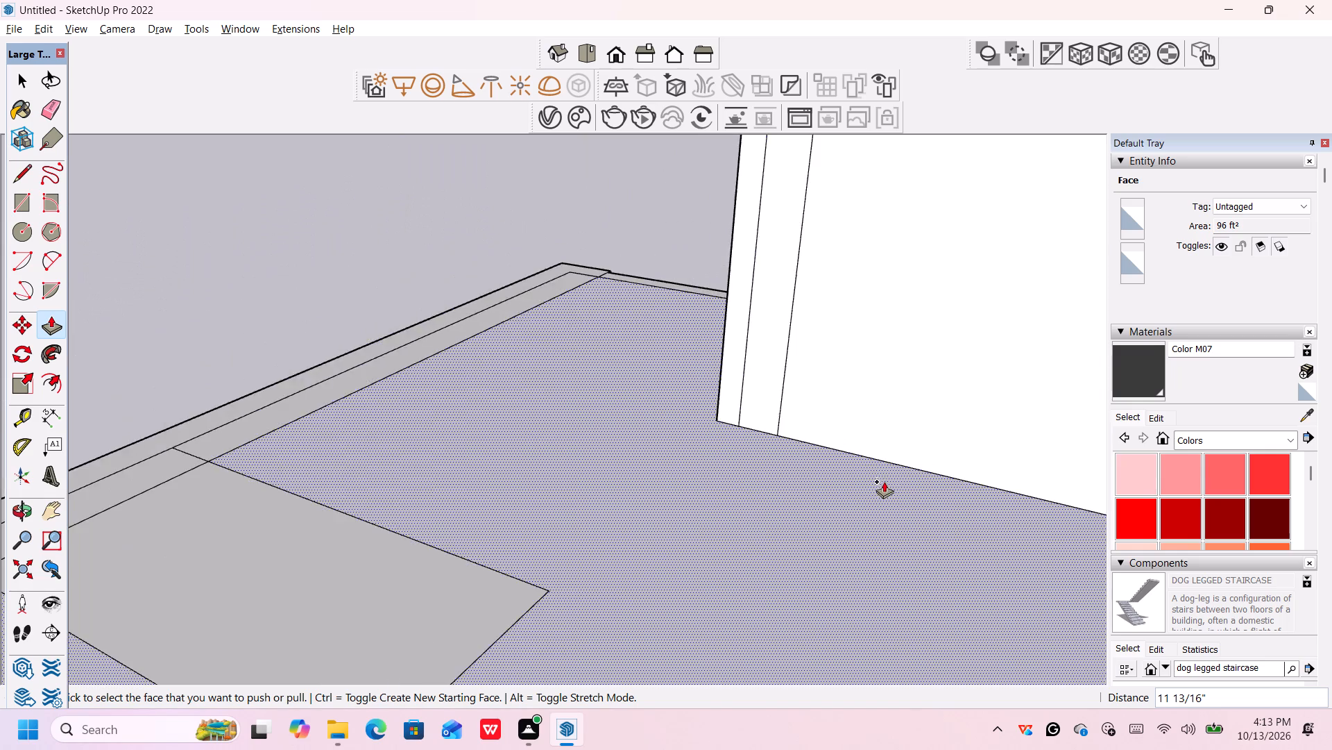
{"action": "scroll", "coordinate": [884, 481], "scroll_direction": "down", "scroll_amount": 17}
{"action": "scroll", "coordinate": [876, 541], "scroll_direction": "down", "scroll_amount": 7}
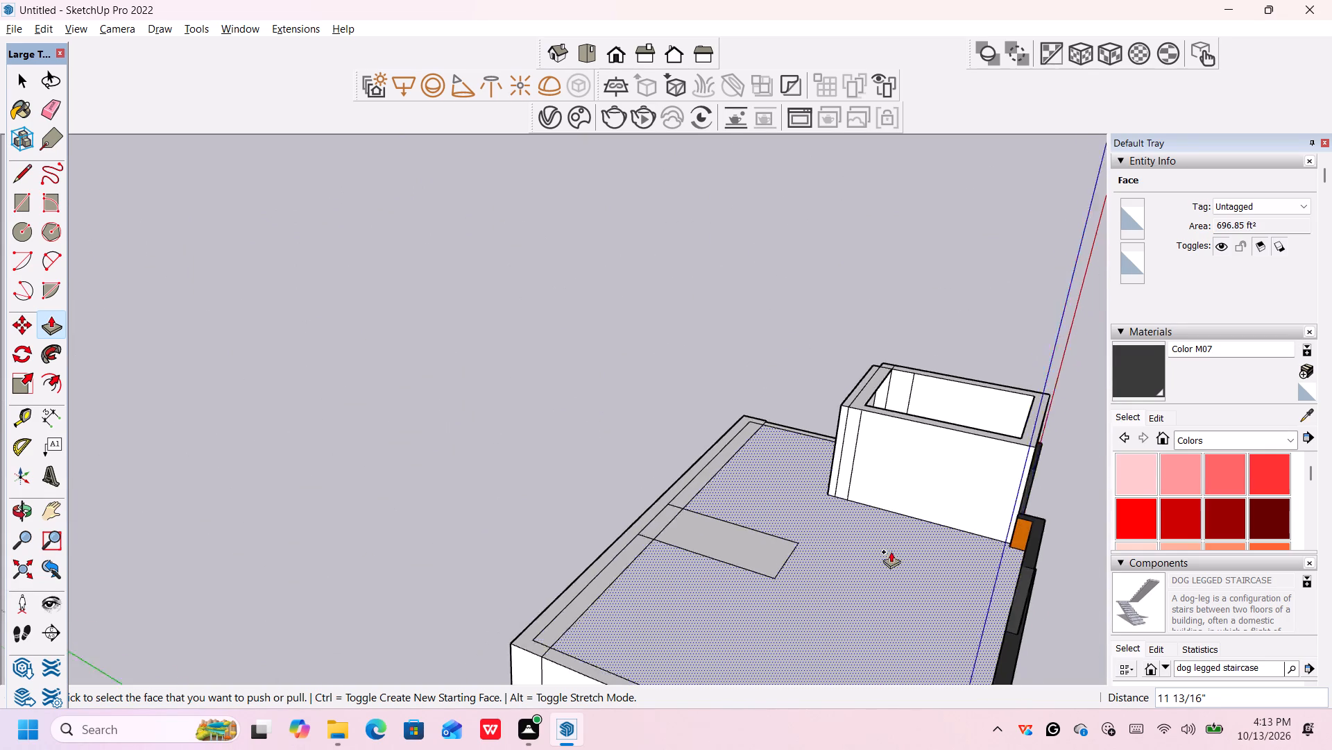
{"action": "scroll", "coordinate": [891, 551], "scroll_direction": "down", "scroll_amount": 9}
{"action": "scroll", "coordinate": [1025, 615], "scroll_direction": "down", "scroll_amount": 4}
{"action": "middle_click_drag", "start_coordinate": [1027, 617], "coordinate": [869, 385]}
{"action": "scroll", "coordinate": [913, 448], "scroll_direction": "up", "scroll_amount": 4}
{"action": "middle_click_drag", "start_coordinate": [962, 468], "coordinate": [894, 488]}
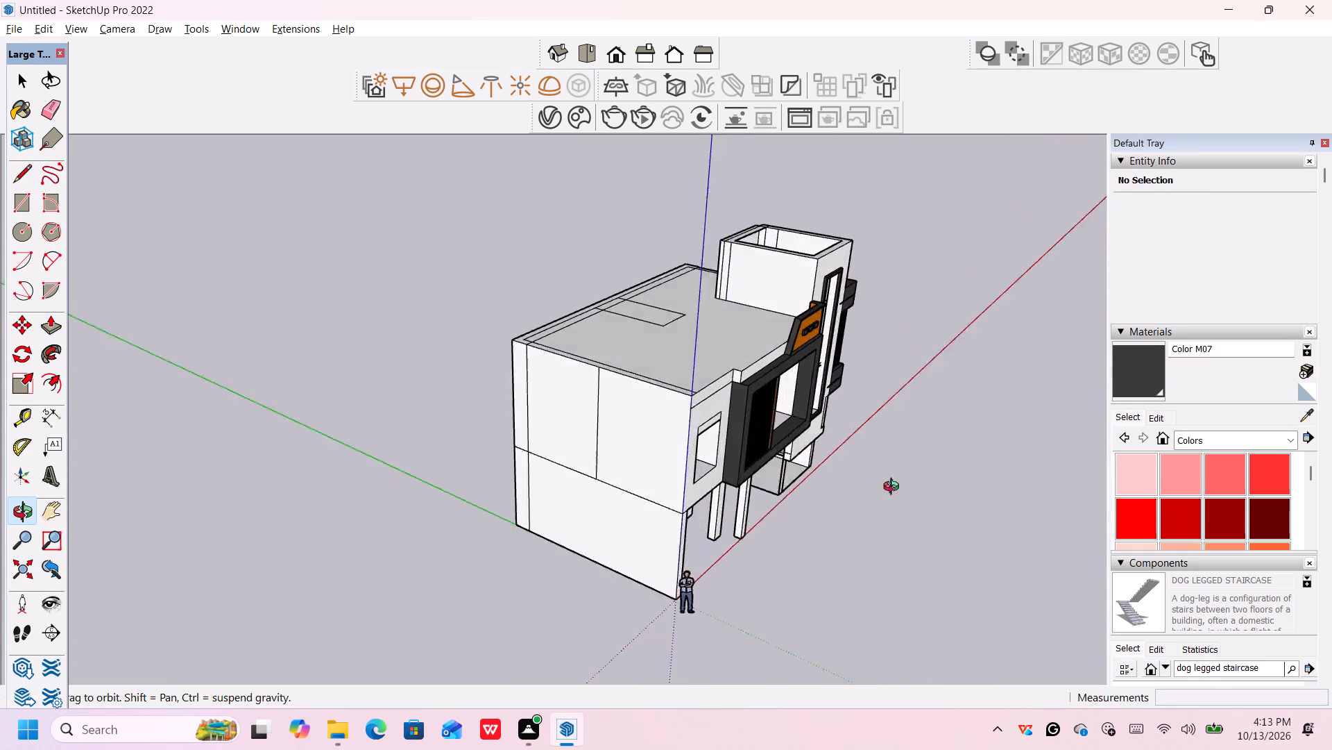
{"action": "middle_click_drag", "start_coordinate": [894, 488], "coordinate": [201, 449]}
Push/Pull the narrow set-back face at the stair tower's rear corner, above the roof, outward by 1'.
{"action": "scroll", "coordinate": [539, 322], "scroll_direction": "up", "scroll_amount": 4}
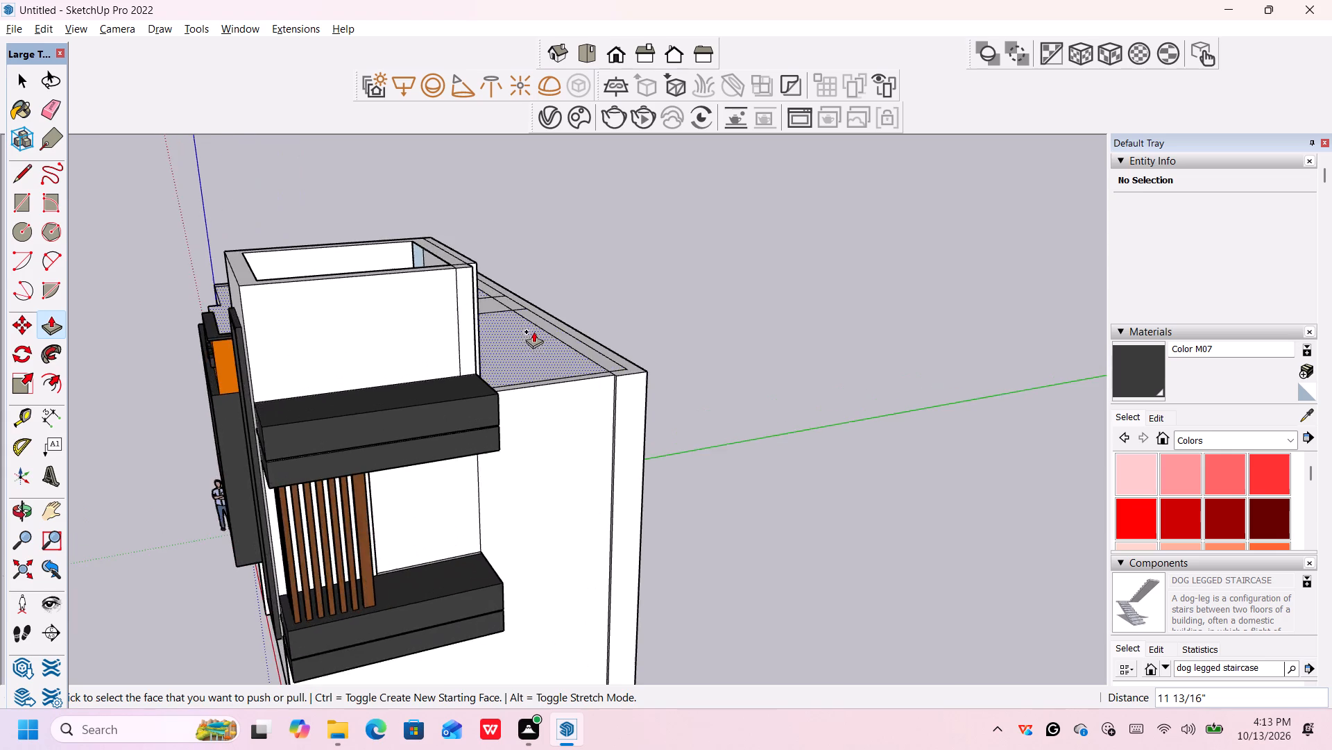
{"action": "scroll", "coordinate": [482, 365], "scroll_direction": "up", "scroll_amount": 1}
{"action": "middle_click_drag", "start_coordinate": [482, 365], "coordinate": [348, 376]}
{"action": "scroll", "coordinate": [416, 356], "scroll_direction": "up", "scroll_amount": 4}
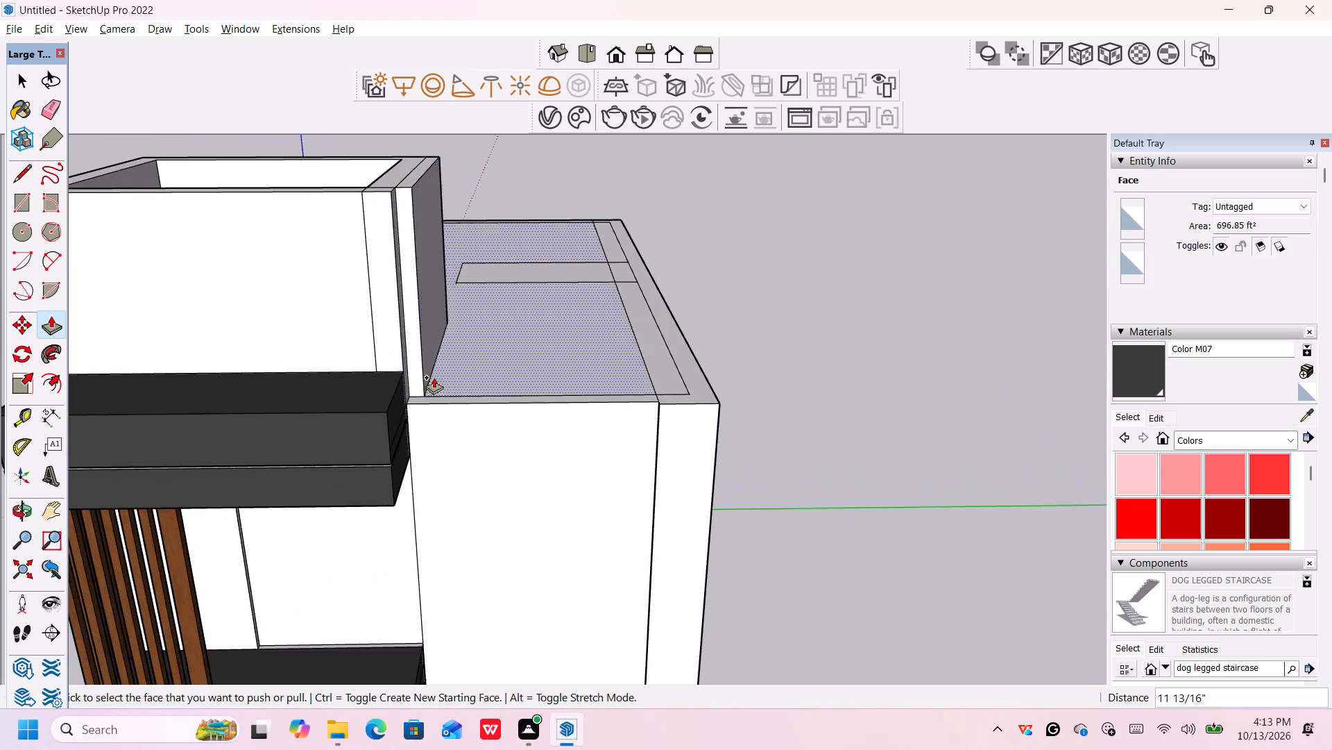
{"action": "scroll", "coordinate": [434, 380], "scroll_direction": "up", "scroll_amount": 3}
{"action": "scroll", "coordinate": [434, 380], "scroll_direction": "down", "scroll_amount": 14}
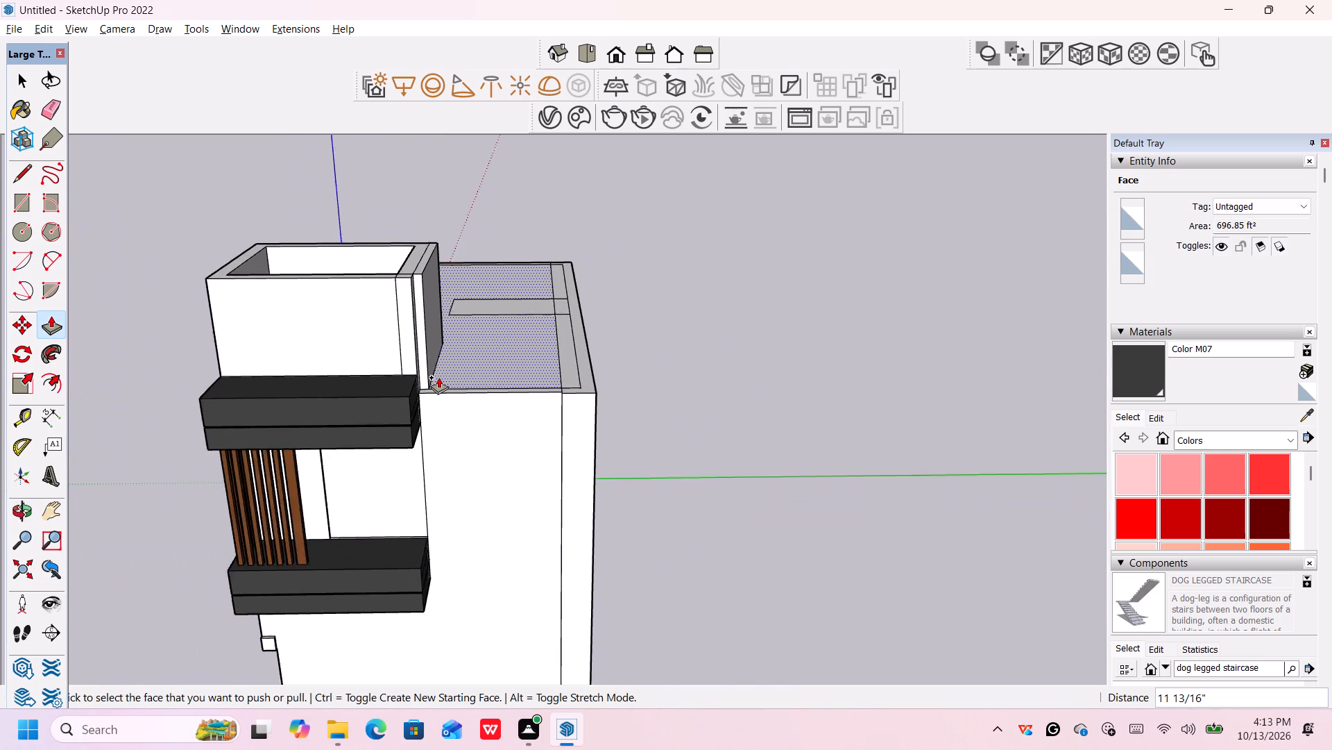
{"action": "scroll", "coordinate": [438, 377], "scroll_direction": "down", "scroll_amount": 3}
{"action": "scroll", "coordinate": [437, 361], "scroll_direction": "up", "scroll_amount": 5}
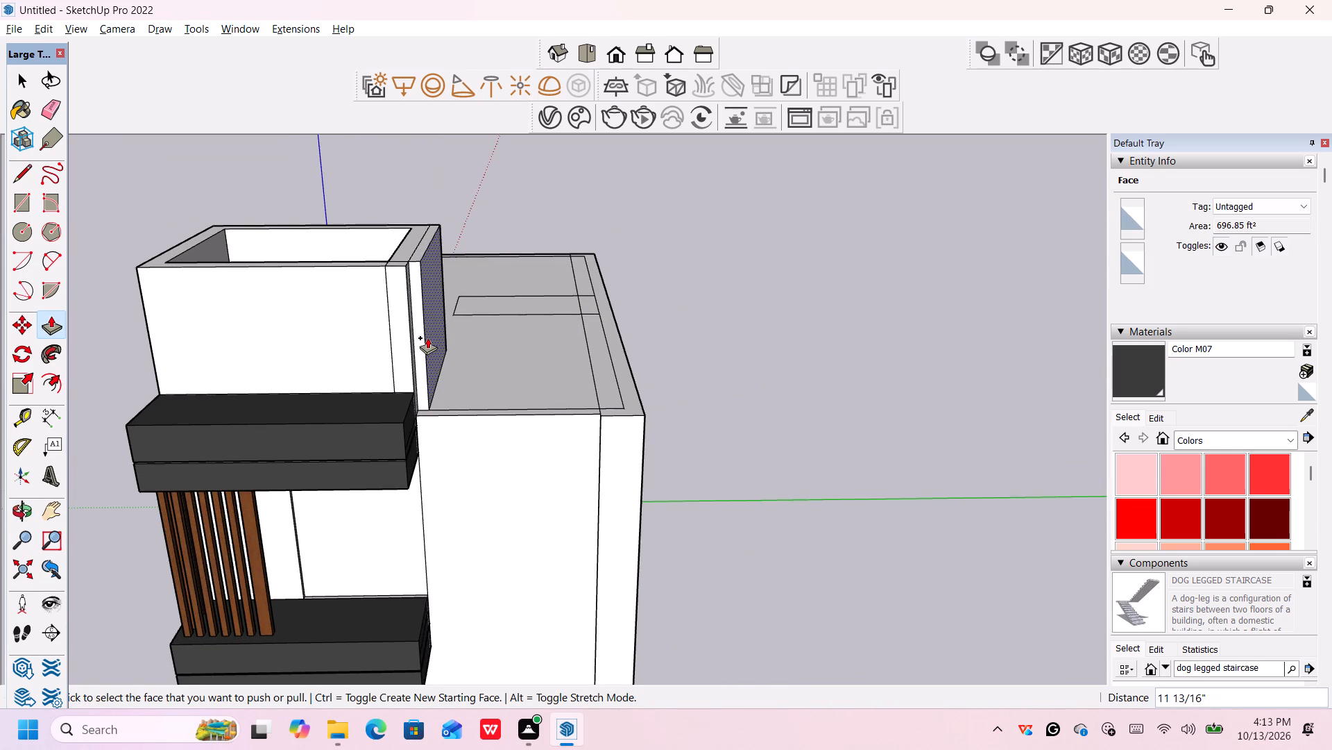
{"action": "scroll", "coordinate": [427, 337], "scroll_direction": "up", "scroll_amount": 10}
{"action": "left_click", "coordinate": [413, 330]}
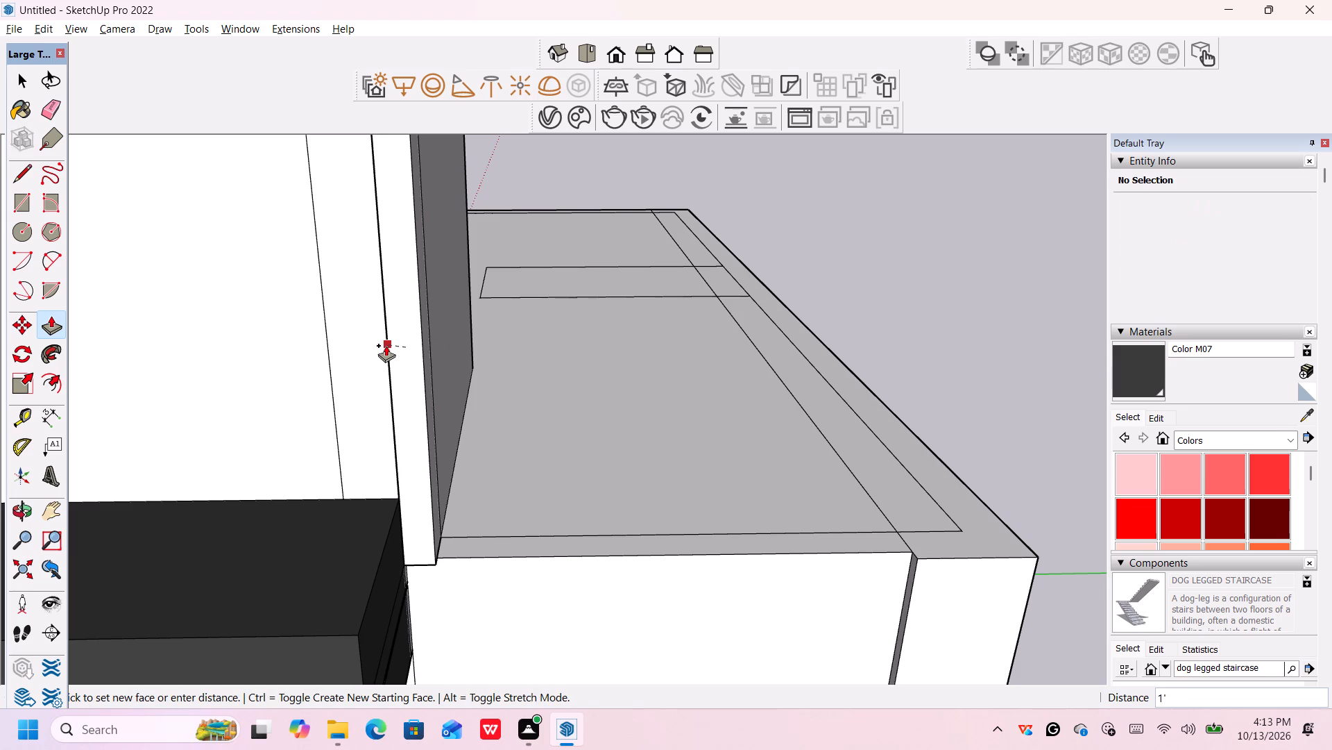
{"action": "left_click", "coordinate": [384, 345]}
Examine the stair tower's rear corner and the side elevation from a low viewpoint.
{"action": "scroll", "coordinate": [455, 406], "scroll_direction": "down", "scroll_amount": 7}
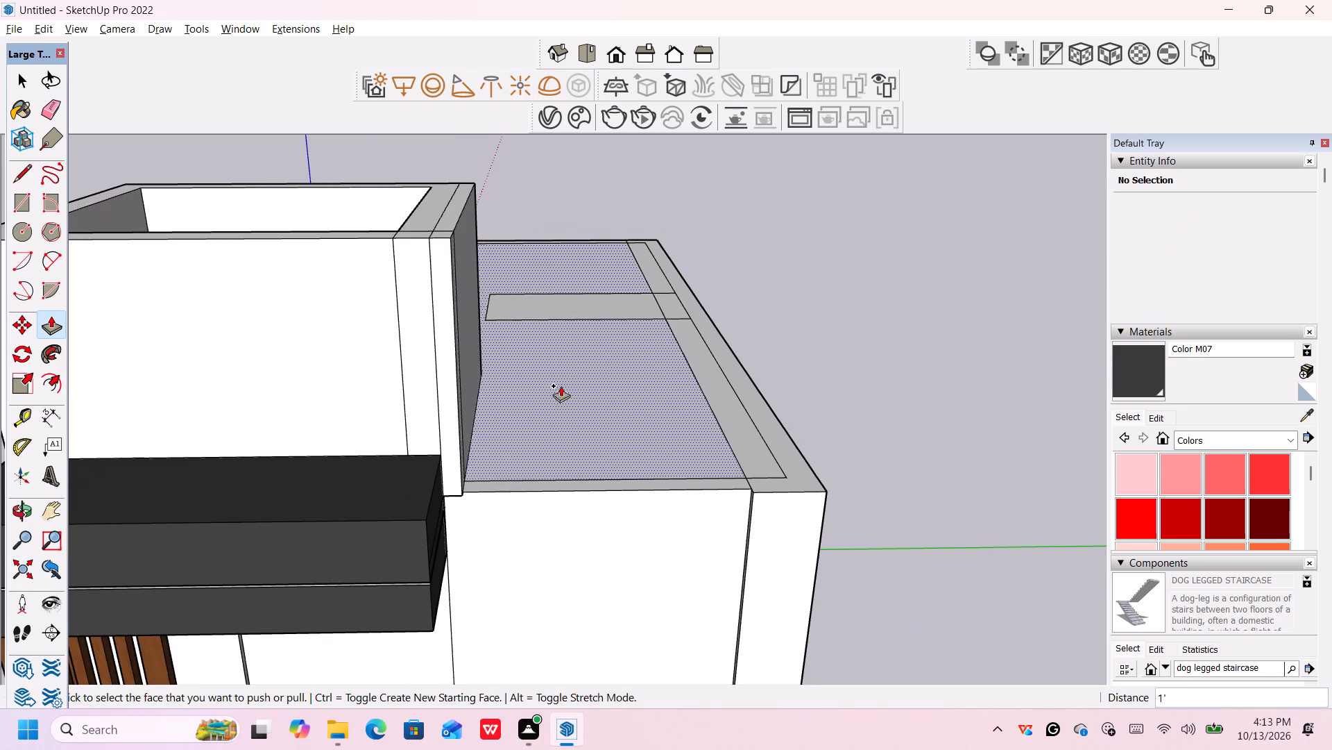
{"action": "middle_click_drag", "start_coordinate": [542, 469], "coordinate": [259, 344]}
{"action": "middle_click", "coordinate": [234, 326]}
{"action": "middle_click", "coordinate": [231, 324]}
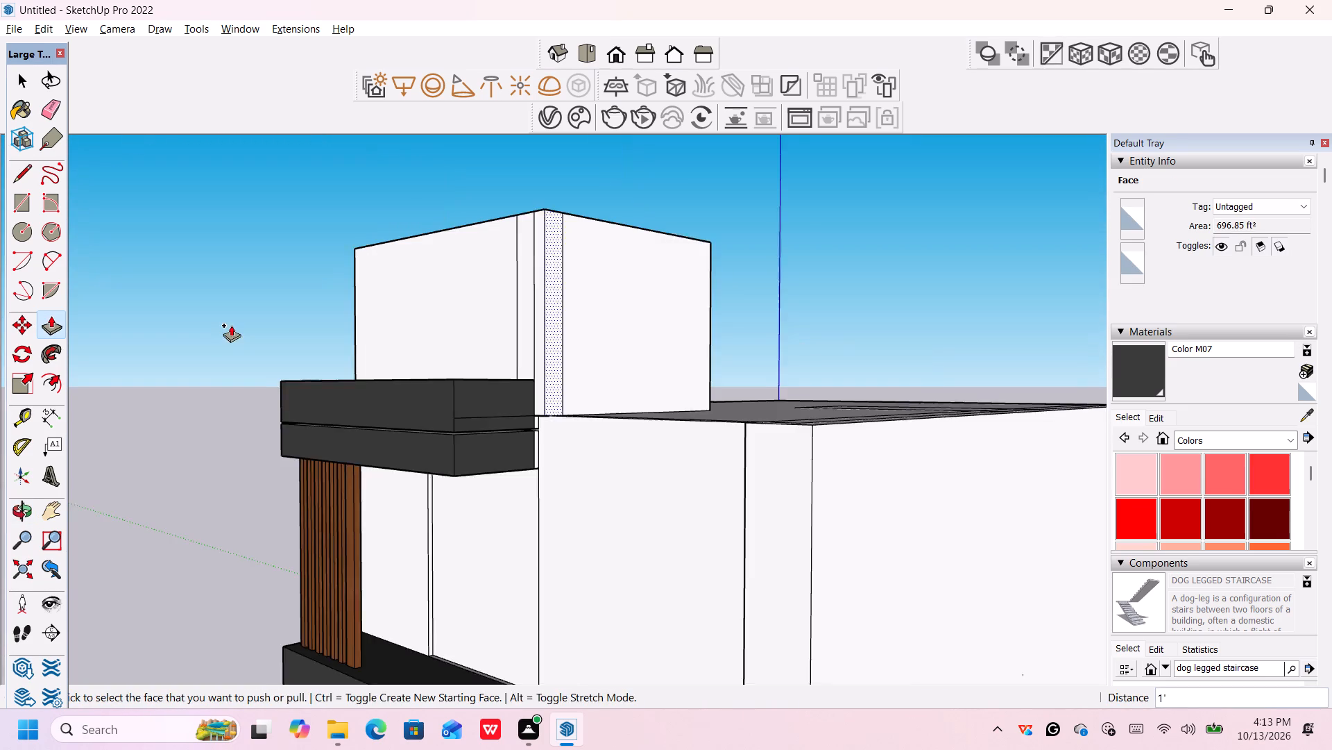
{"action": "middle_click", "coordinate": [231, 324]}
{"action": "scroll", "coordinate": [239, 341], "scroll_direction": "up", "scroll_amount": 1}
{"action": "scroll", "coordinate": [244, 340], "scroll_direction": "down", "scroll_amount": 13}
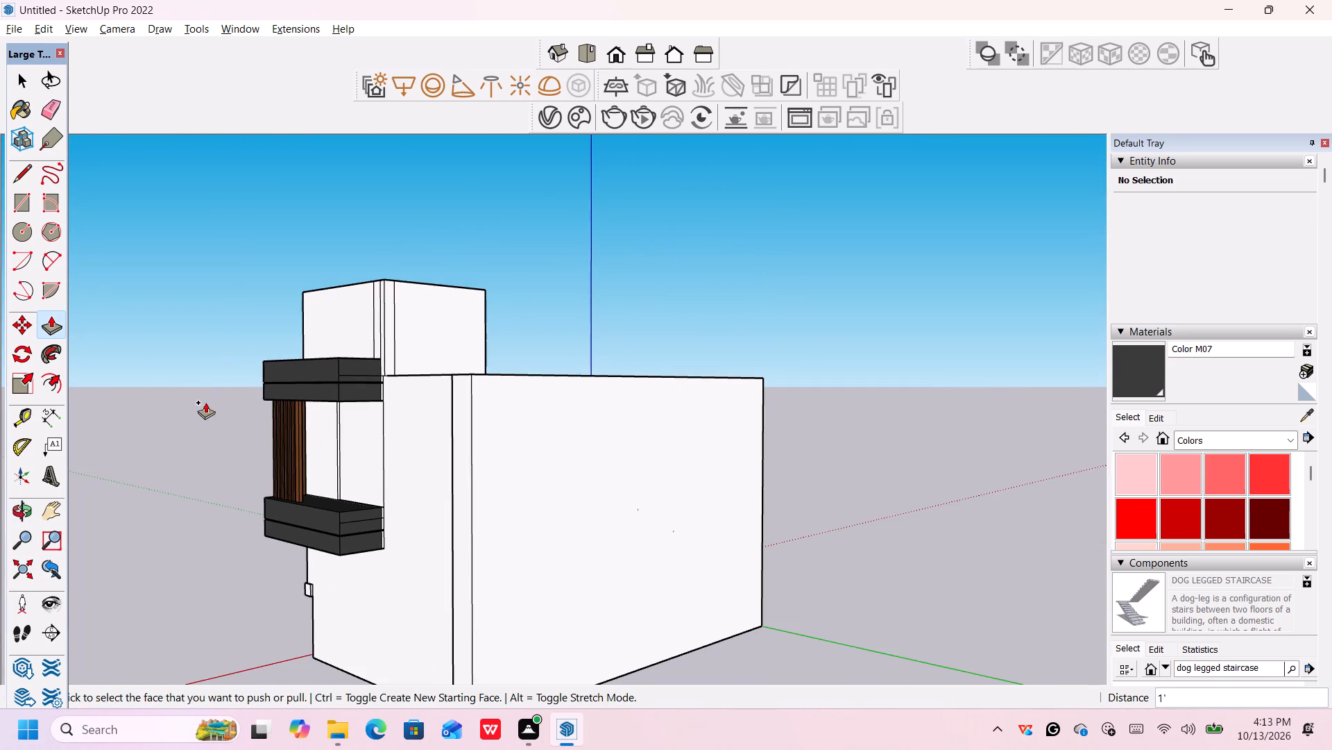
Erase the paired horizontal lines, the sloping line and its vertical edge on the stair tower's grey inner side wall, behind the tall window.
{"action": "middle_click_drag", "start_coordinate": [207, 403], "coordinate": [672, 501]}
{"action": "middle_click_drag", "start_coordinate": [228, 577], "coordinate": [688, 480]}
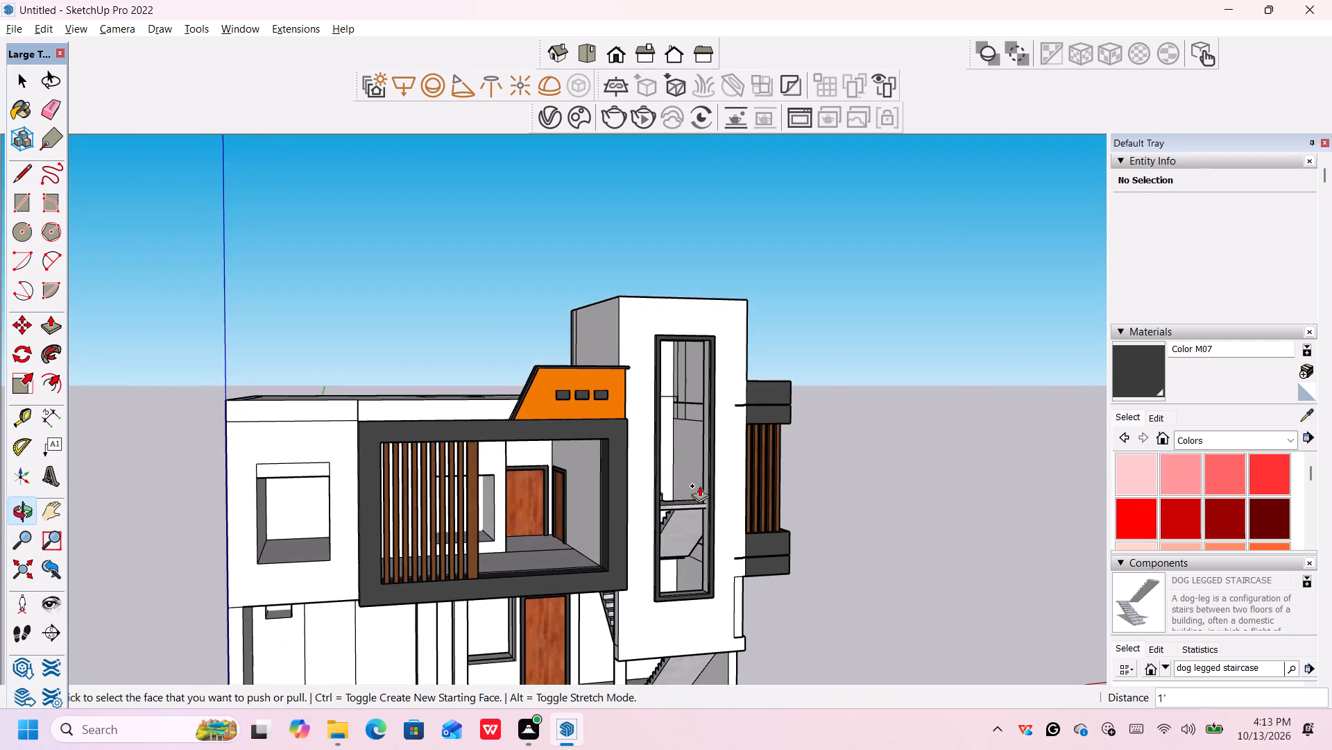
{"action": "scroll", "coordinate": [699, 485], "scroll_direction": "down", "scroll_amount": 11}
{"action": "middle_click_drag", "start_coordinate": [805, 540], "coordinate": [801, 569]}
{"action": "key", "text": "space"}
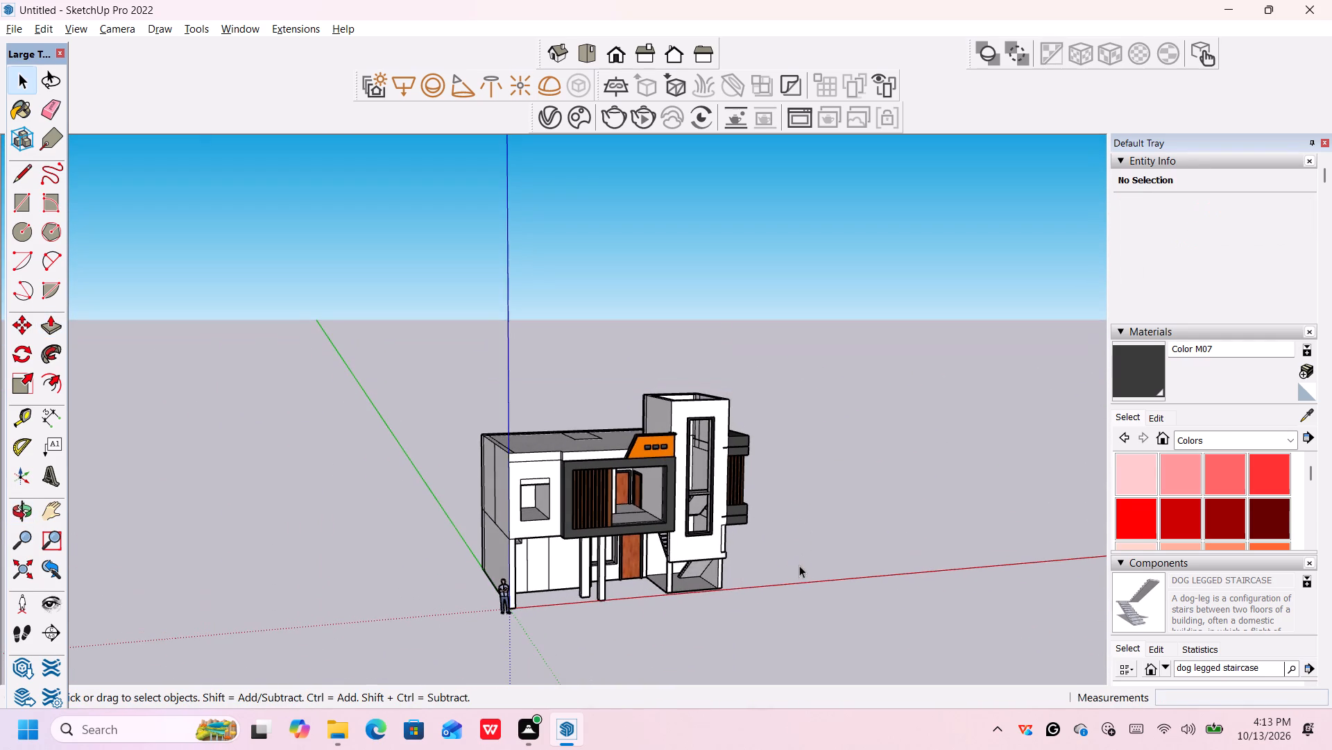
{"action": "scroll", "coordinate": [761, 533], "scroll_direction": "up", "scroll_amount": 5}
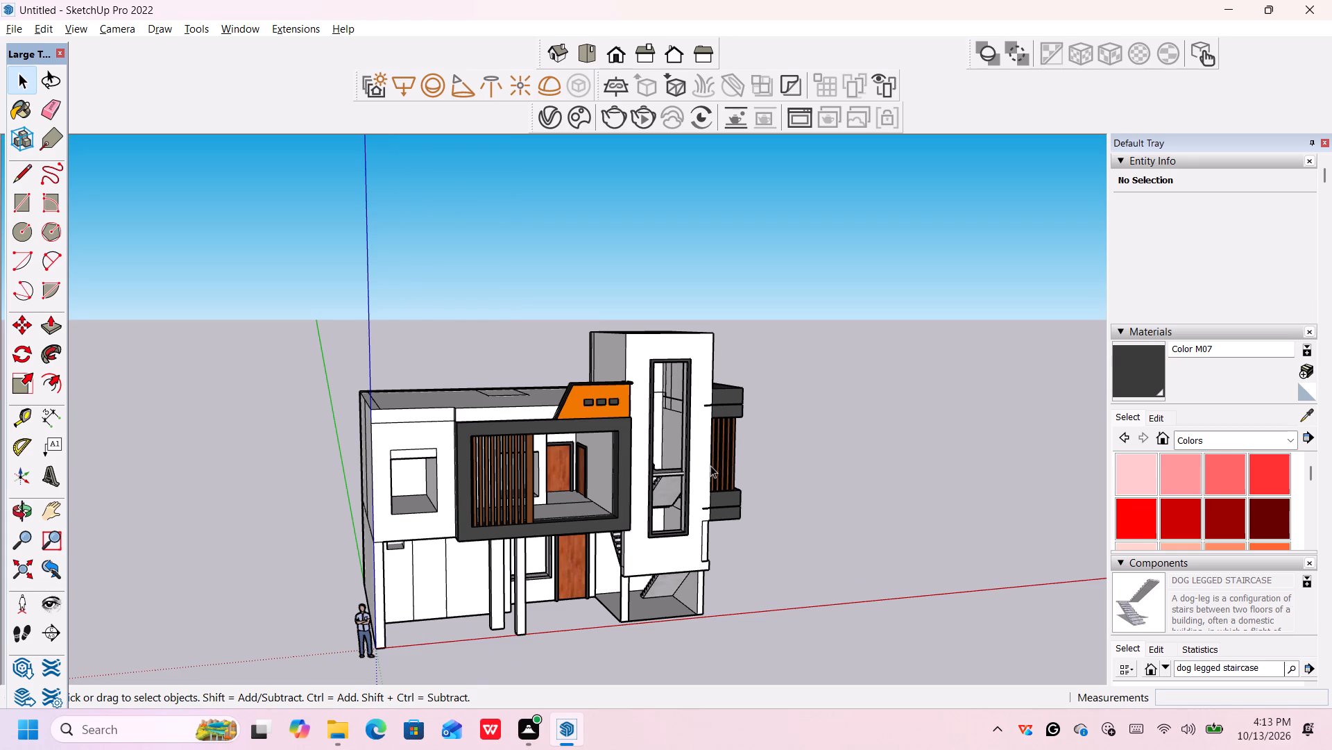
{"action": "scroll", "coordinate": [663, 402], "scroll_direction": "up", "scroll_amount": 10}
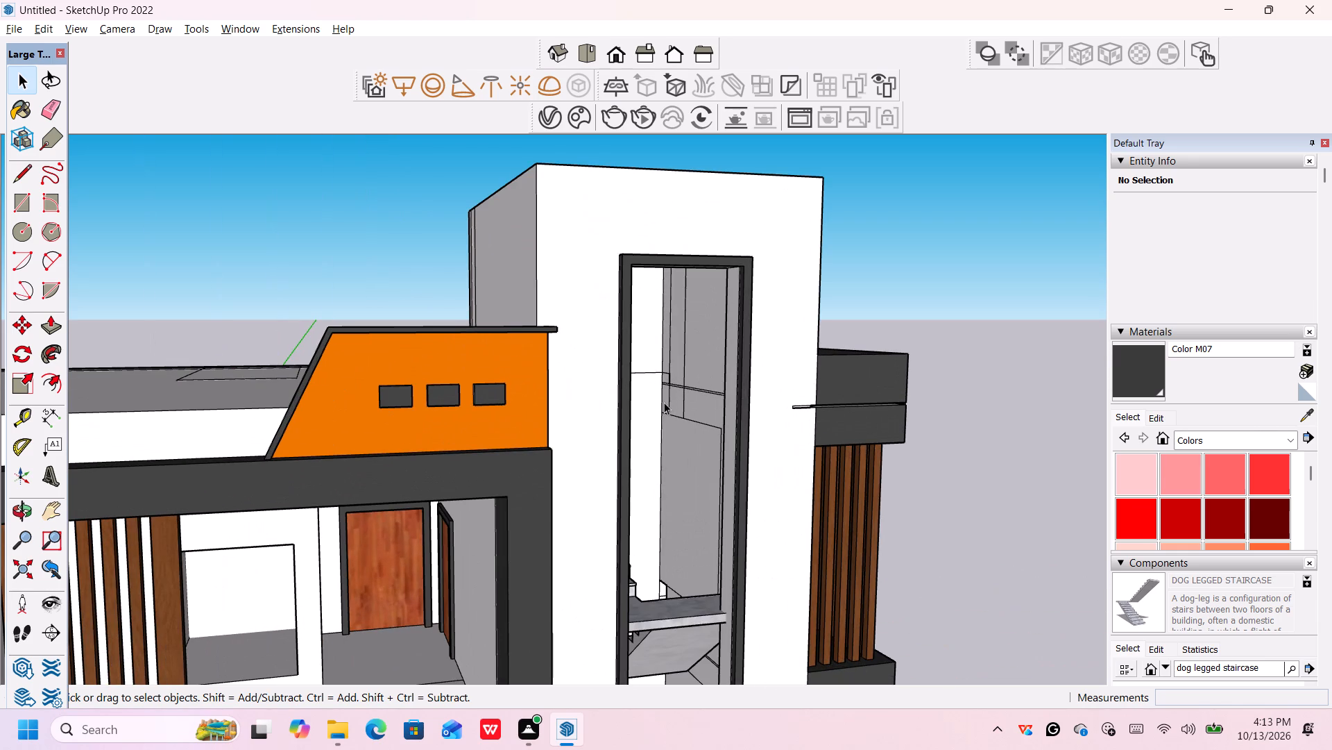
{"action": "scroll", "coordinate": [670, 394], "scroll_direction": "up", "scroll_amount": 6}
{"action": "middle_click_drag", "start_coordinate": [718, 425], "coordinate": [719, 416]}
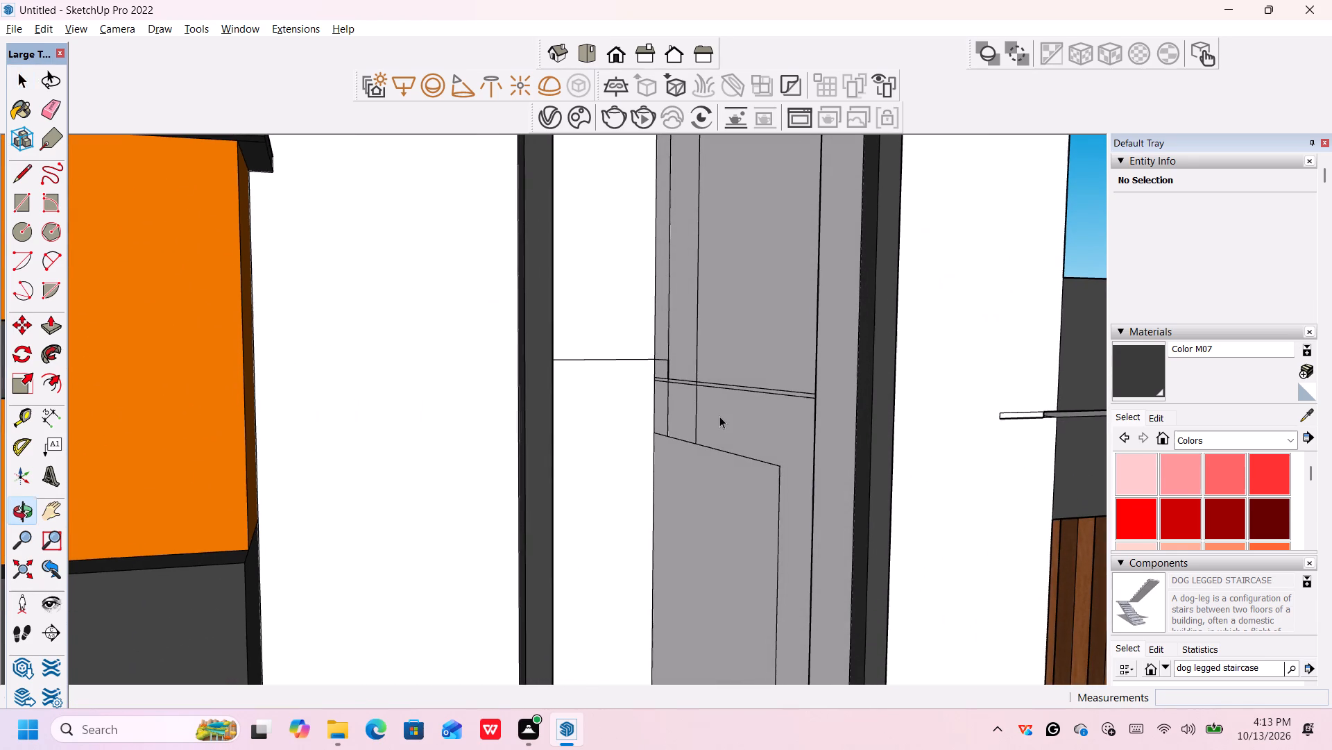
{"action": "key", "text": "e"}
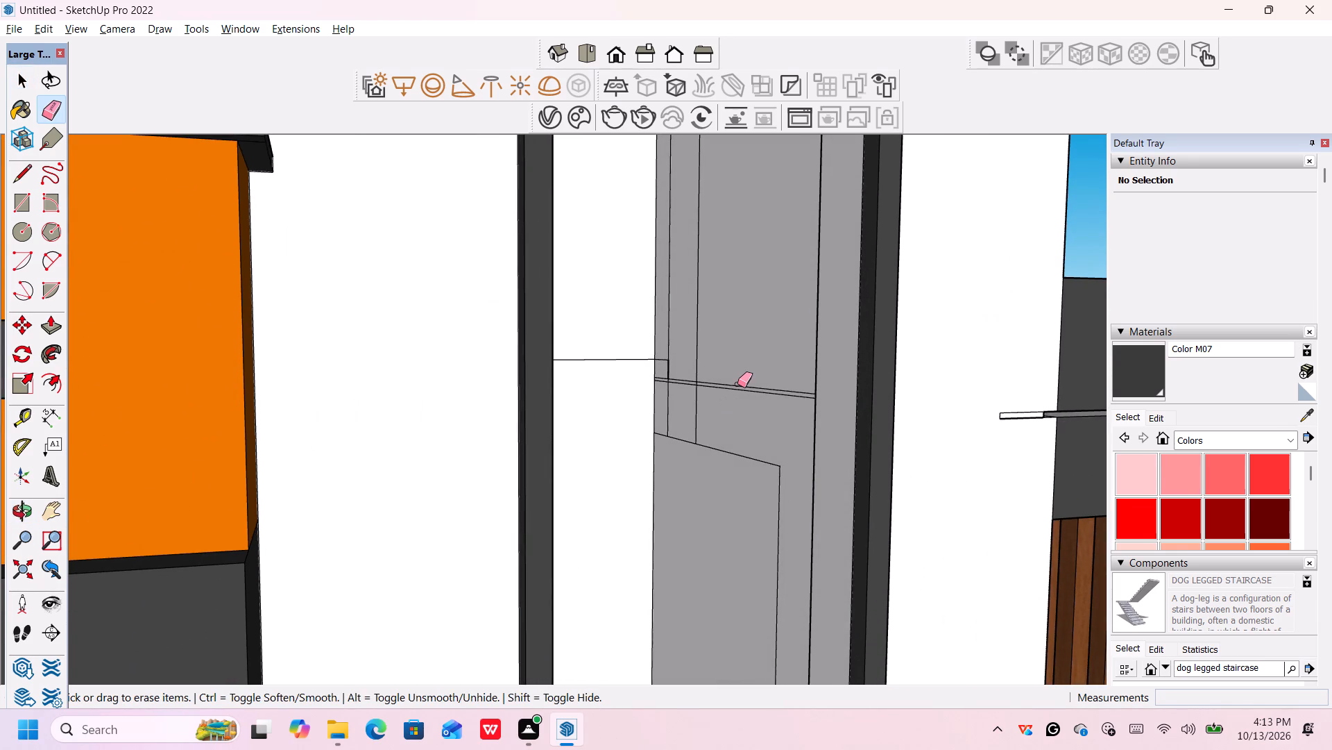
{"action": "left_click", "coordinate": [739, 385]}
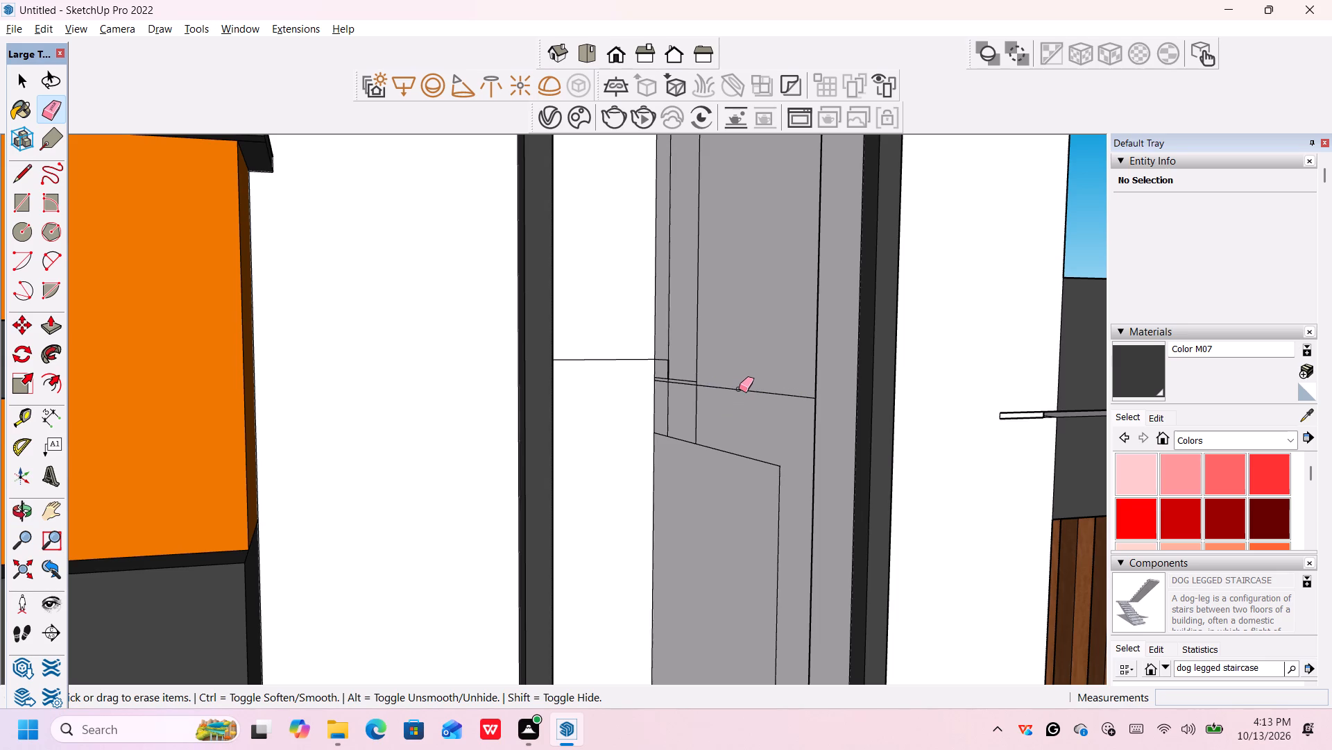
{"action": "left_click", "coordinate": [739, 389]}
{"action": "left_click", "coordinate": [742, 458]}
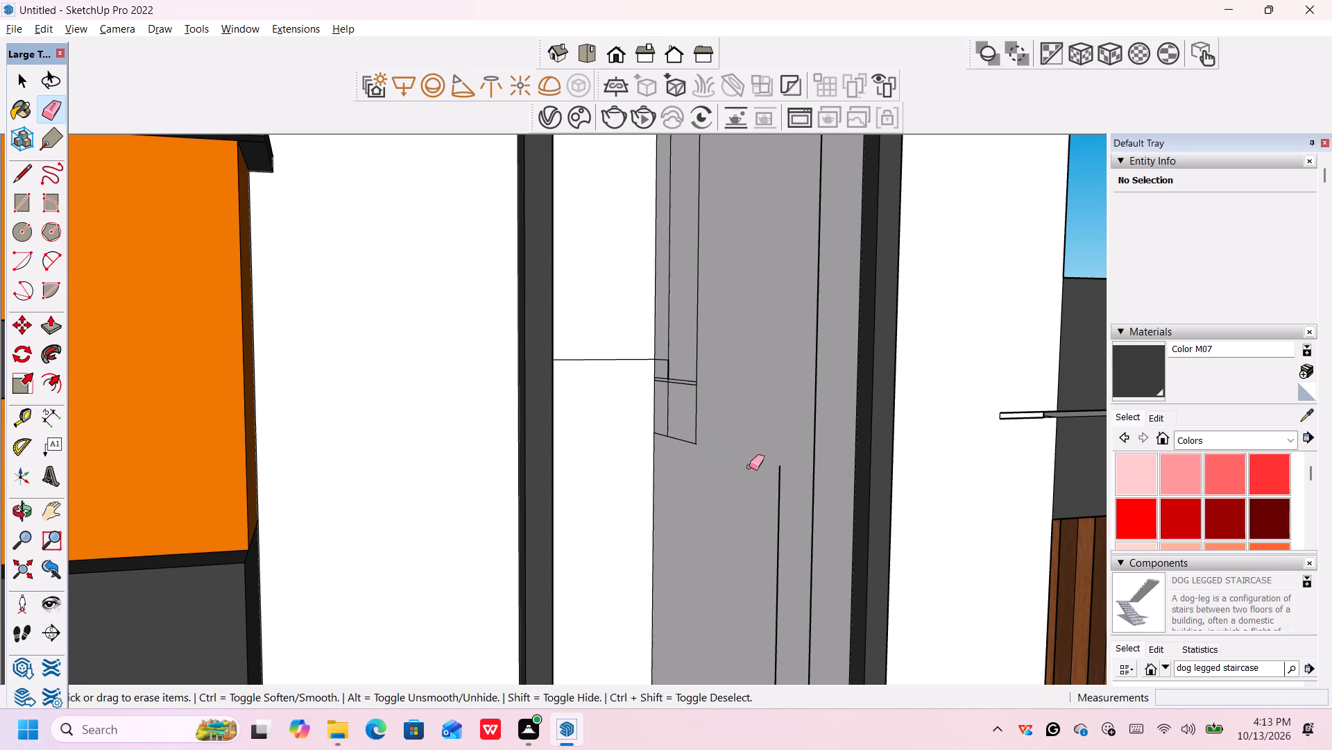
{"action": "left_click", "coordinate": [778, 501]}
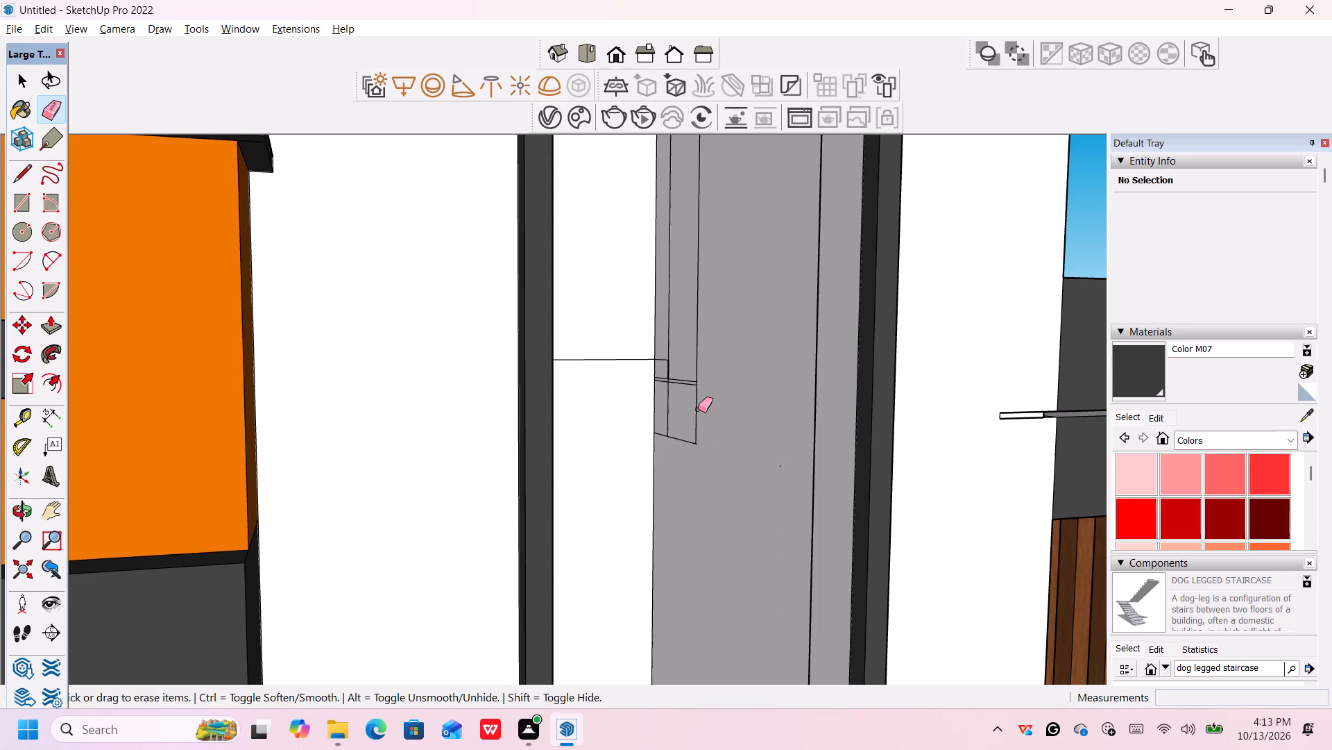
Erase the short horizontal and vertical lines outlining the small strip on that side wall beside the tower's rear inner corner.
{"action": "left_click", "coordinate": [694, 408]}
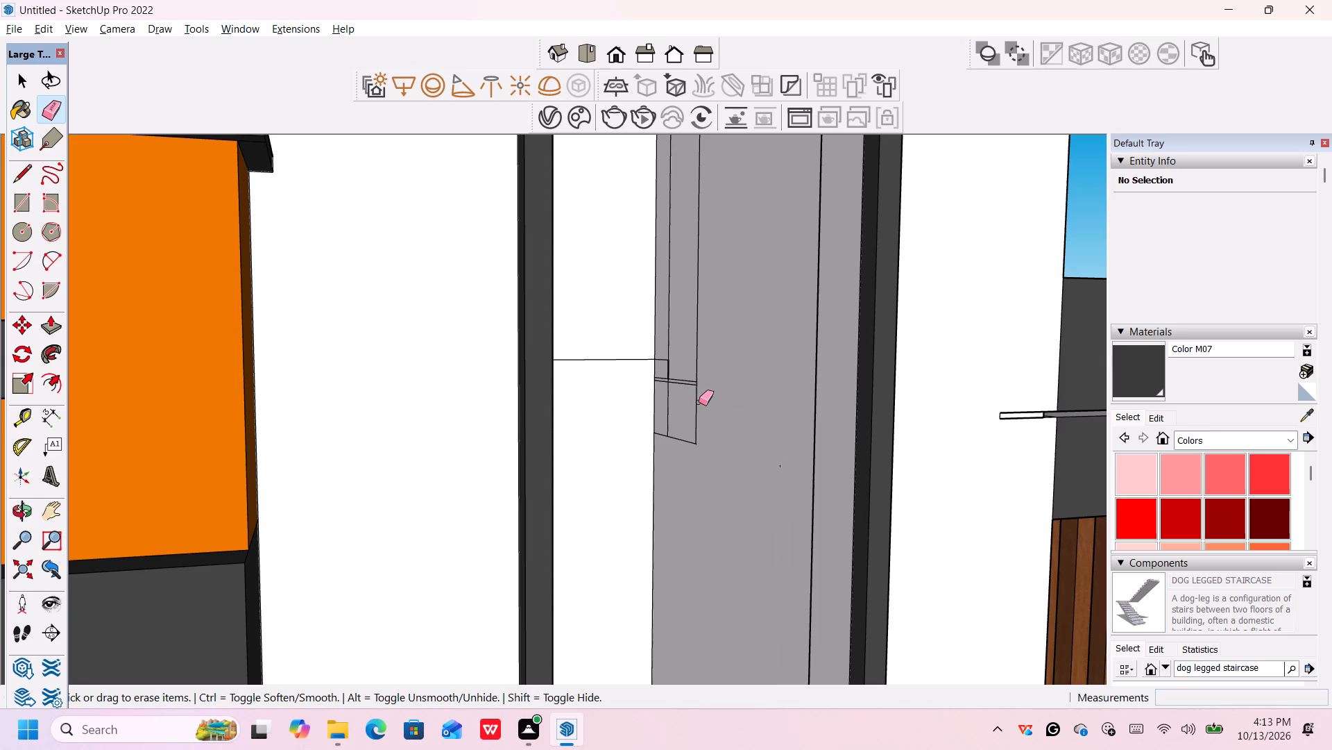
{"action": "left_click", "coordinate": [695, 404]}
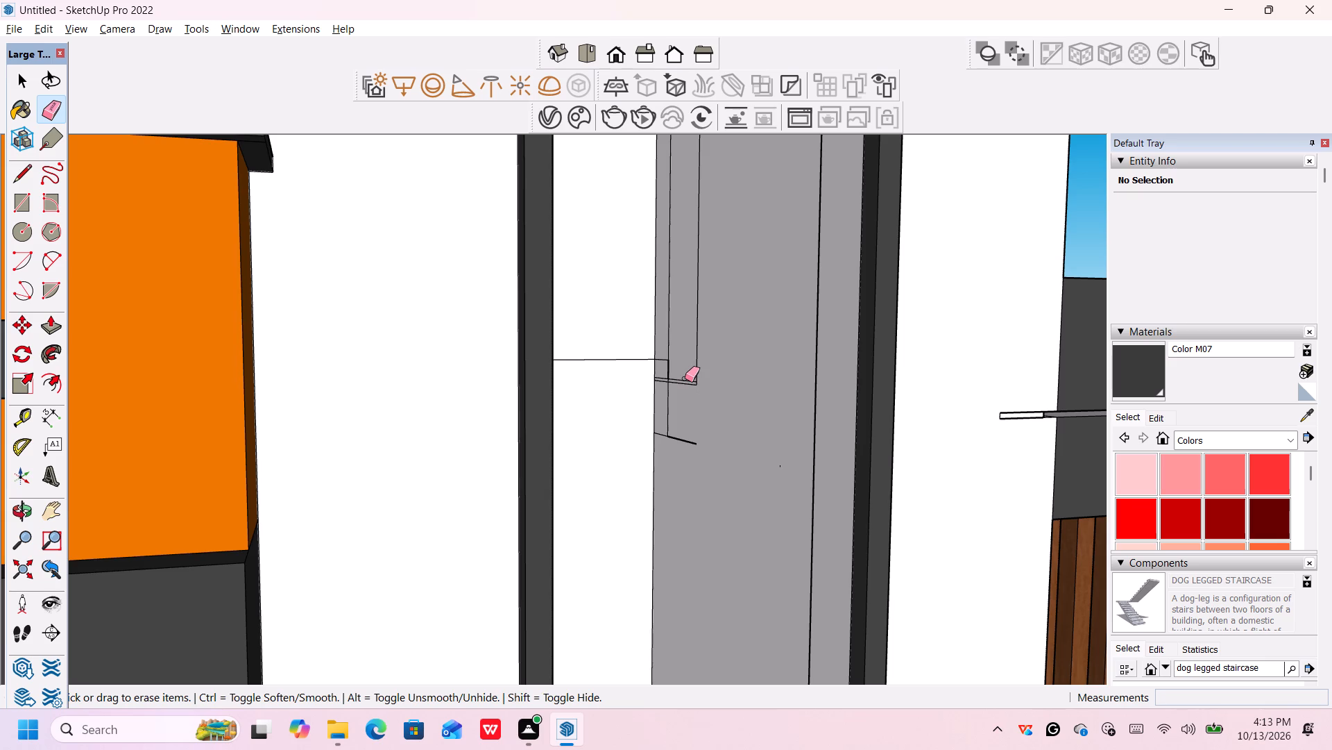
{"action": "left_click", "coordinate": [685, 377]}
{"action": "left_click", "coordinate": [683, 381]}
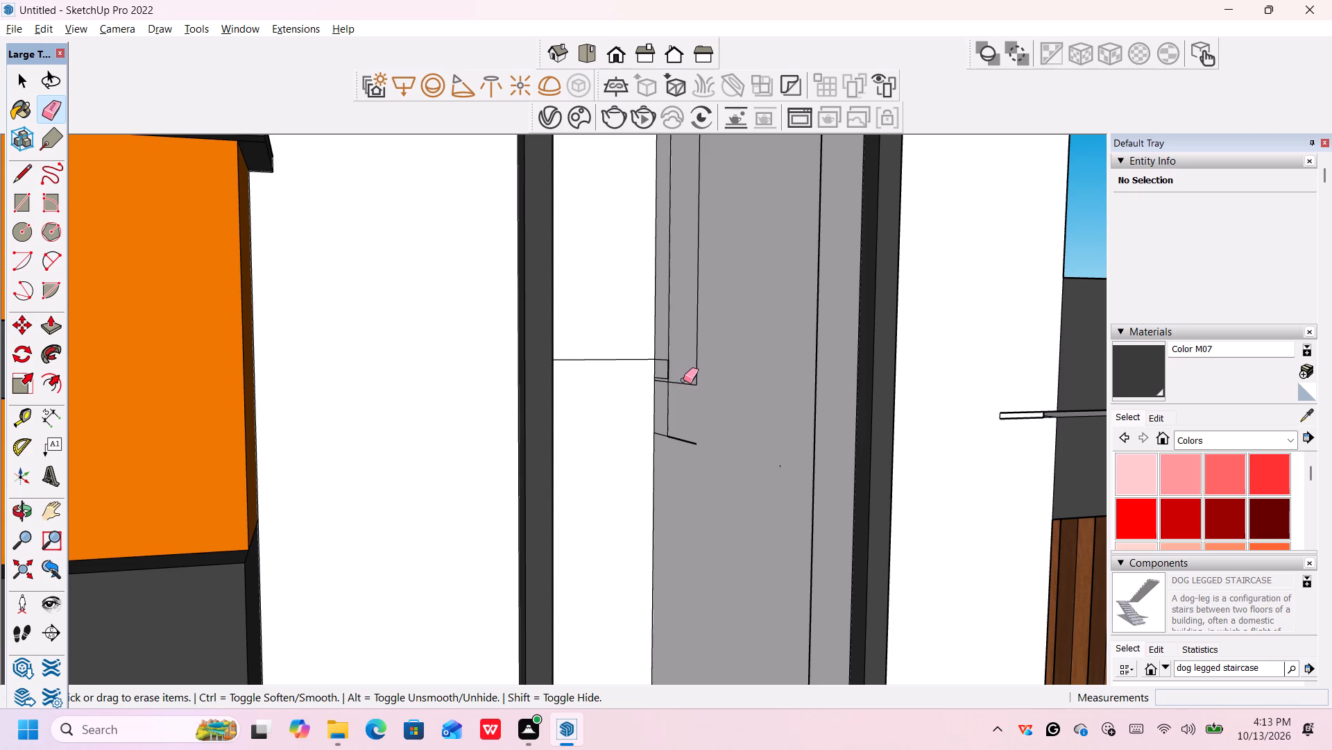
{"action": "left_click", "coordinate": [683, 383]}
{"action": "scroll", "coordinate": [676, 367], "scroll_direction": "up", "scroll_amount": 4}
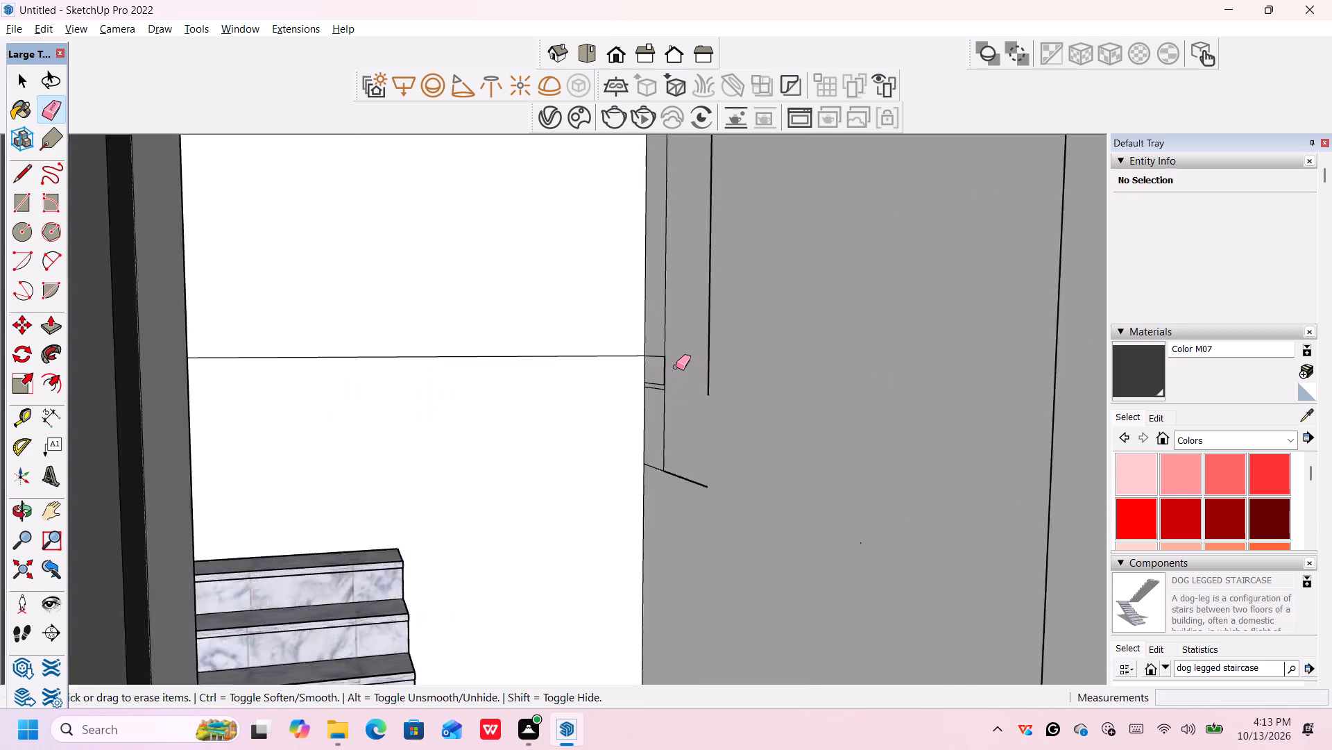
{"action": "scroll", "coordinate": [676, 367], "scroll_direction": "up", "scroll_amount": 1}
{"action": "left_click", "coordinate": [663, 369]}
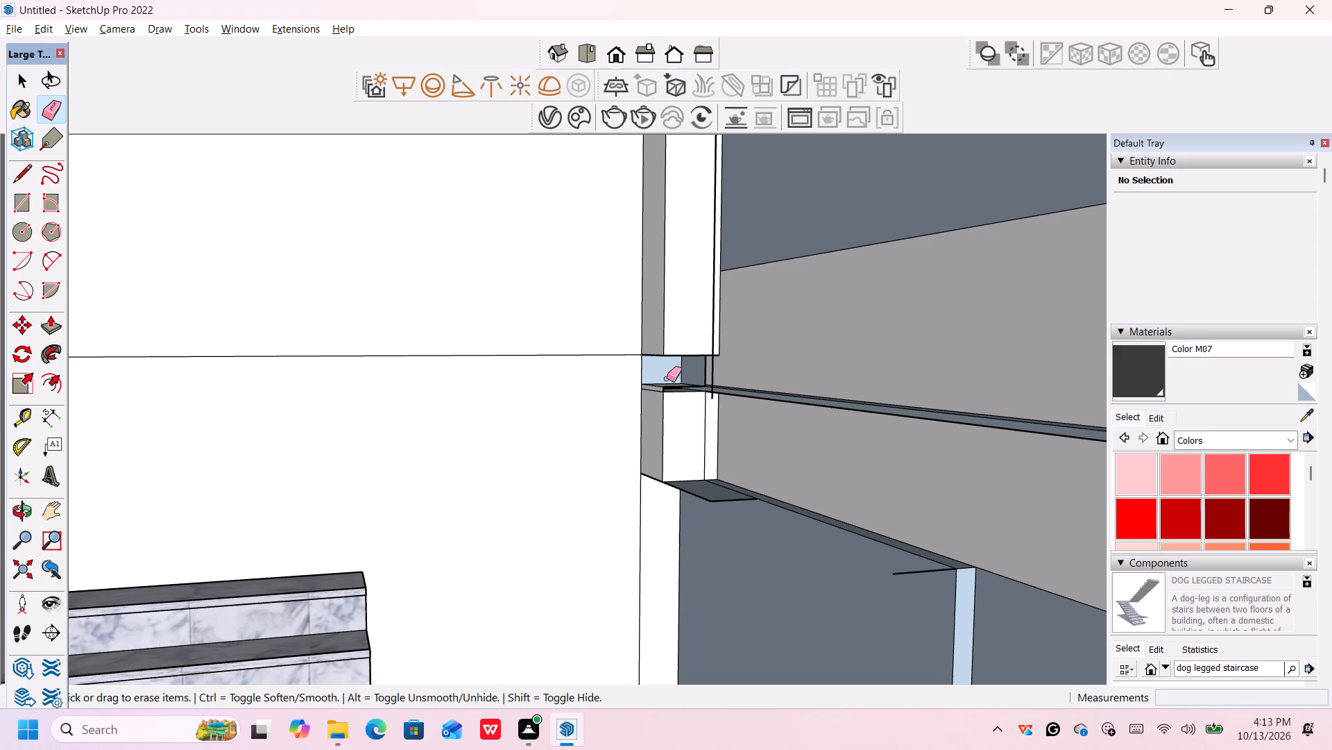
{"action": "key", "text": "ctrl+z"}
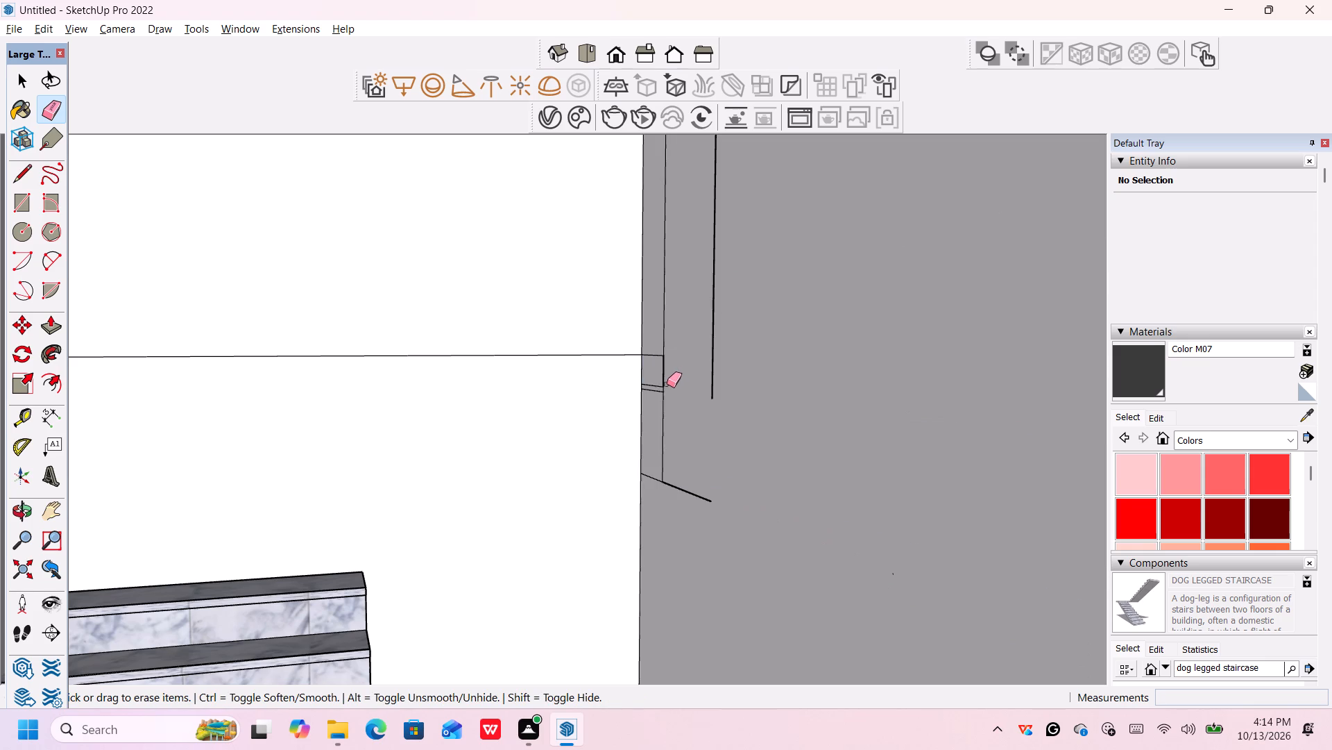
{"action": "left_click", "coordinate": [663, 423]}
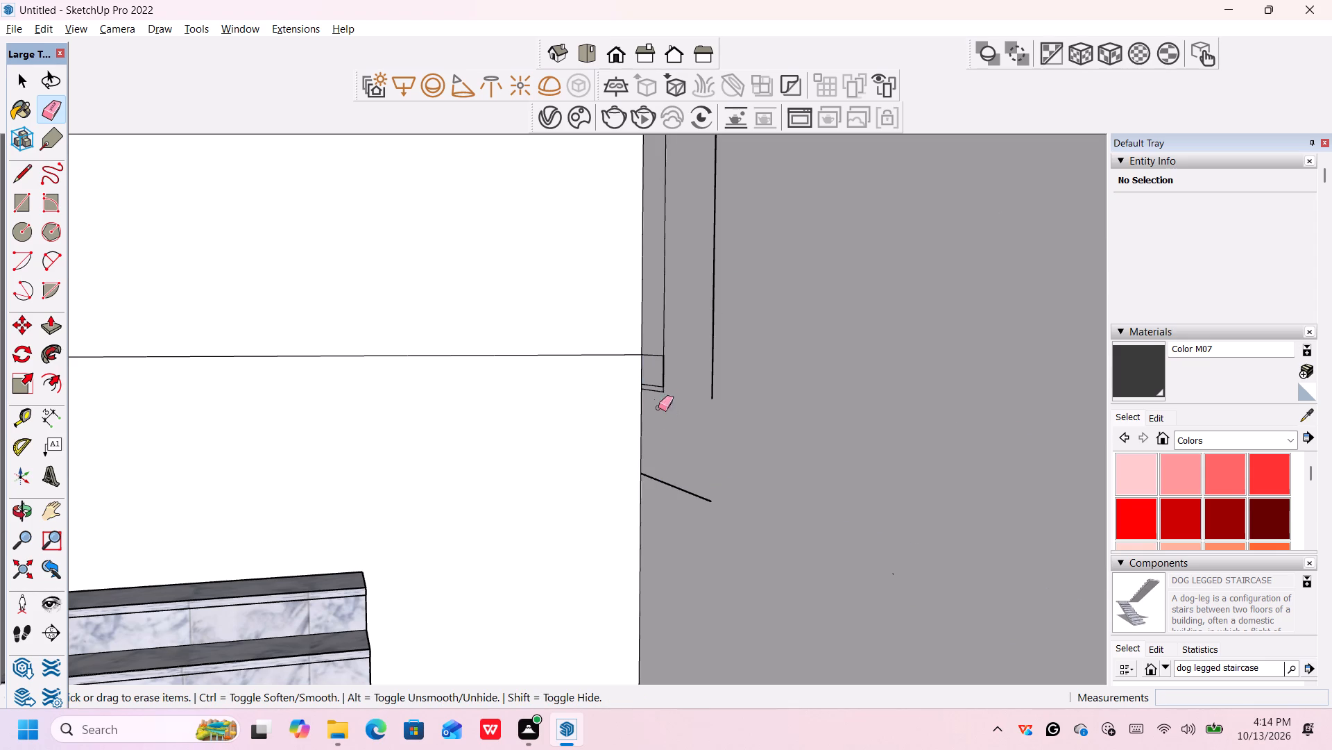
{"action": "left_click", "coordinate": [651, 383]}
{"action": "left_click", "coordinate": [651, 385]}
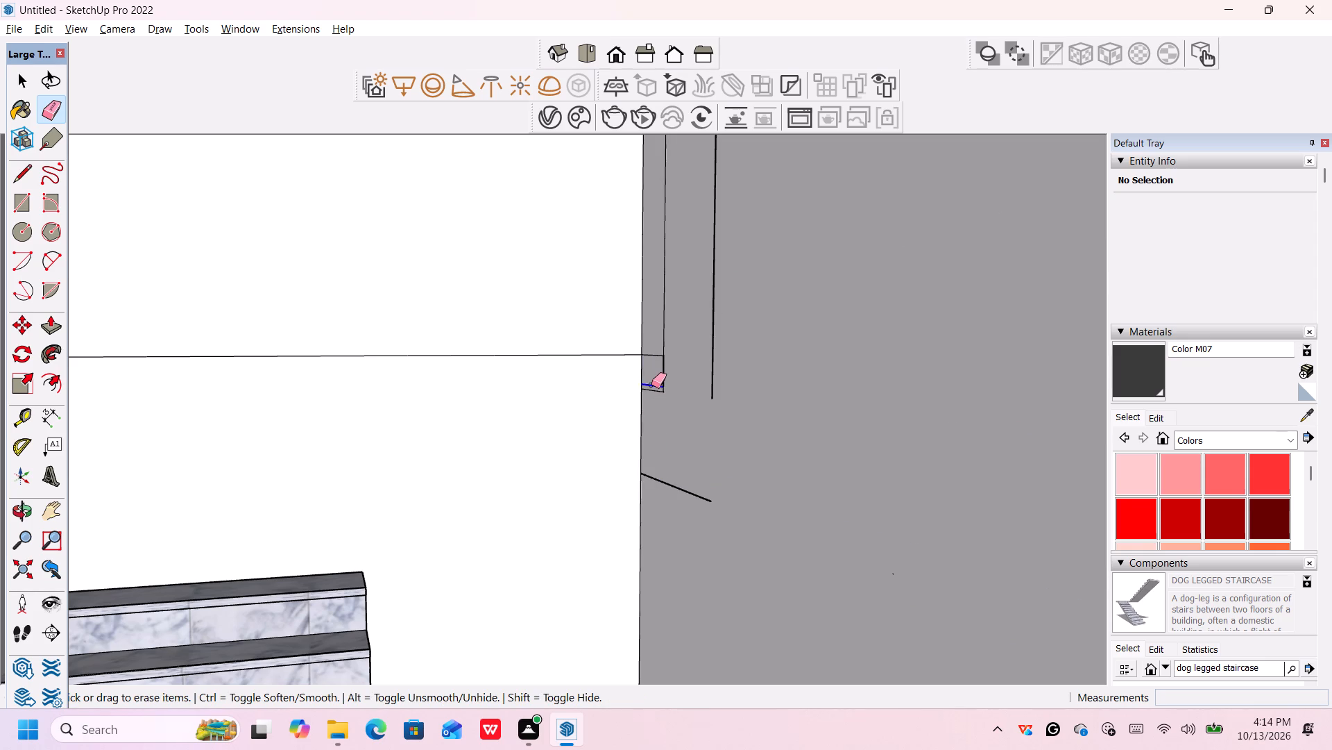
{"action": "left_click", "coordinate": [651, 389]}
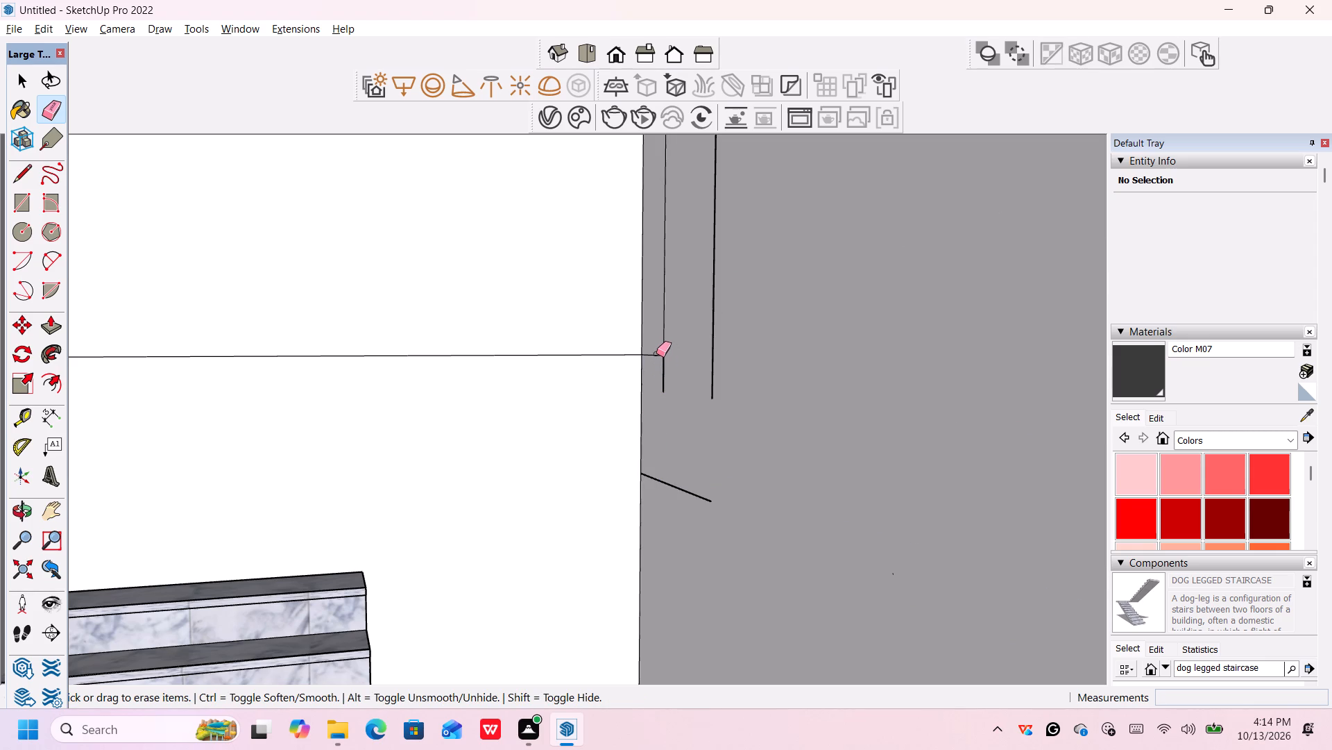
{"action": "left_click", "coordinate": [656, 353]}
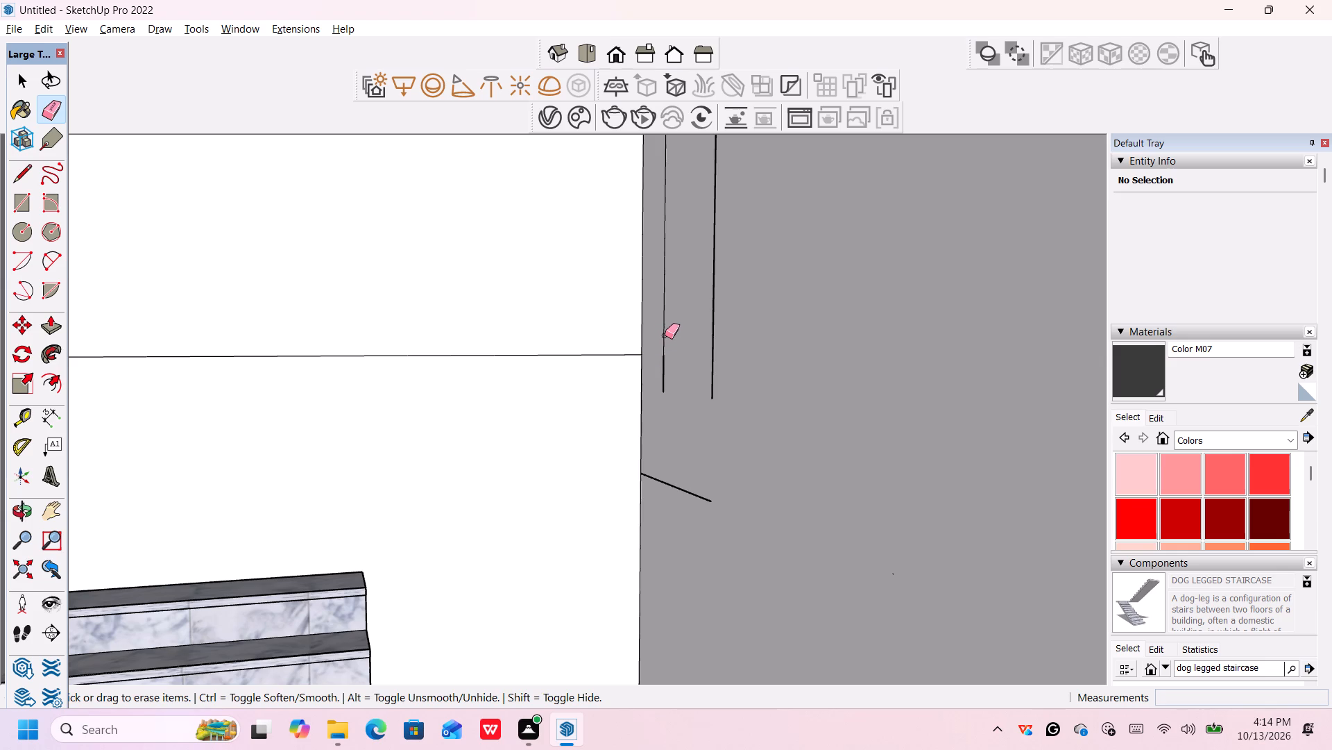
Erase the two long vertical lines, the leftover stubs and the short slanted line from the side wall near the rear inner corner.
{"action": "left_click", "coordinate": [665, 335]}
{"action": "left_click", "coordinate": [713, 322]}
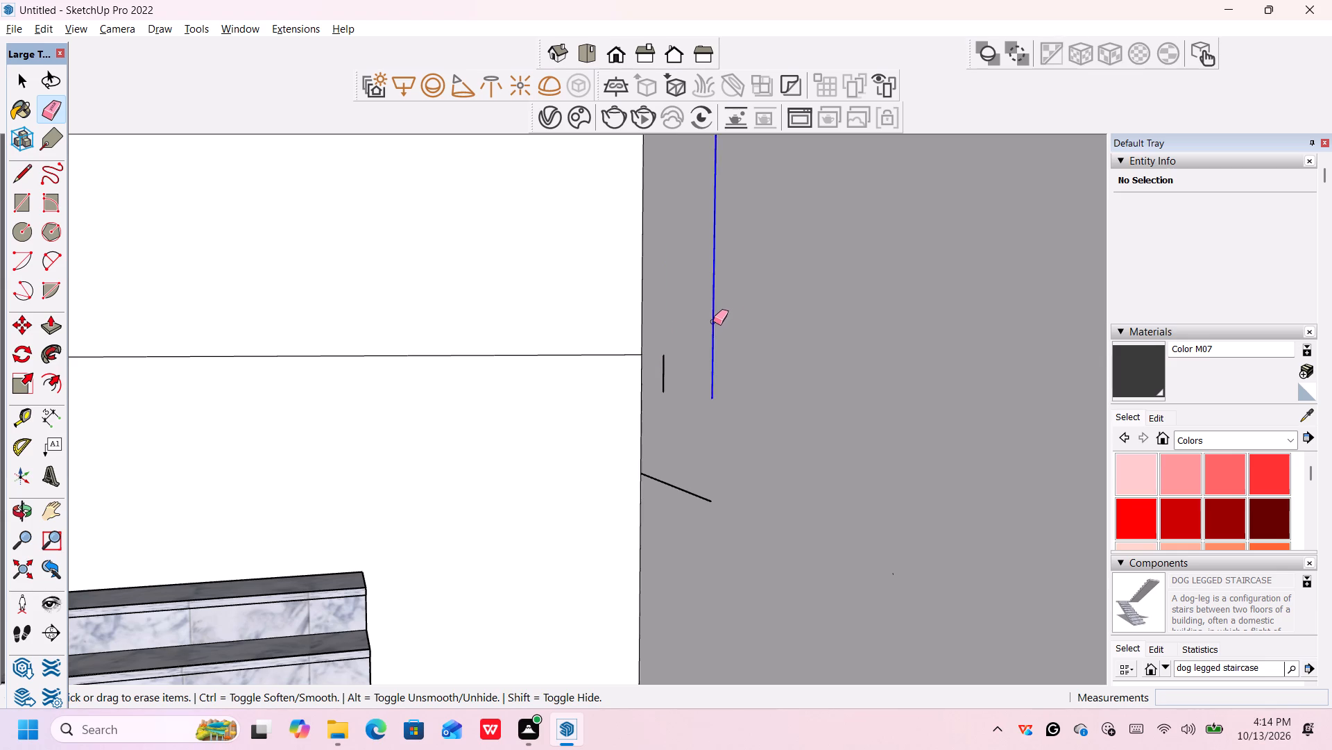
{"action": "left_click", "coordinate": [663, 376]}
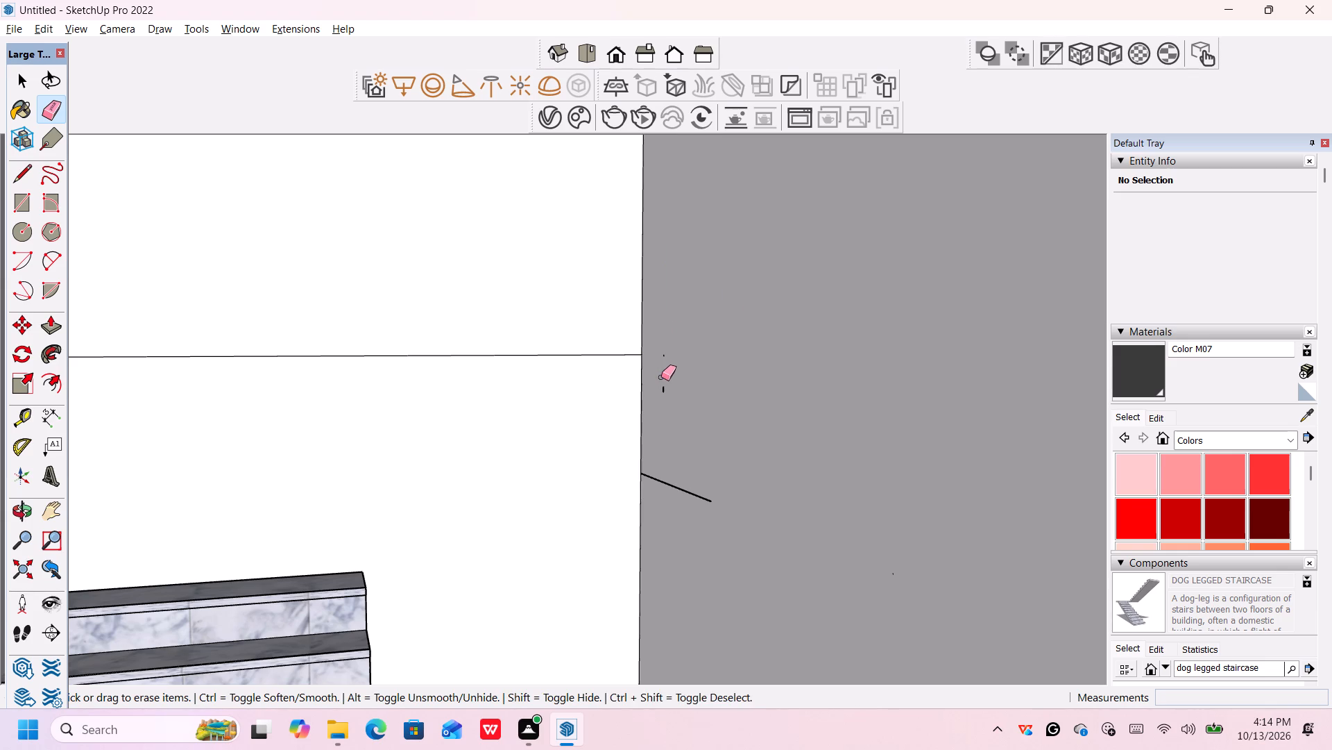
{"action": "left_click", "coordinate": [663, 388]}
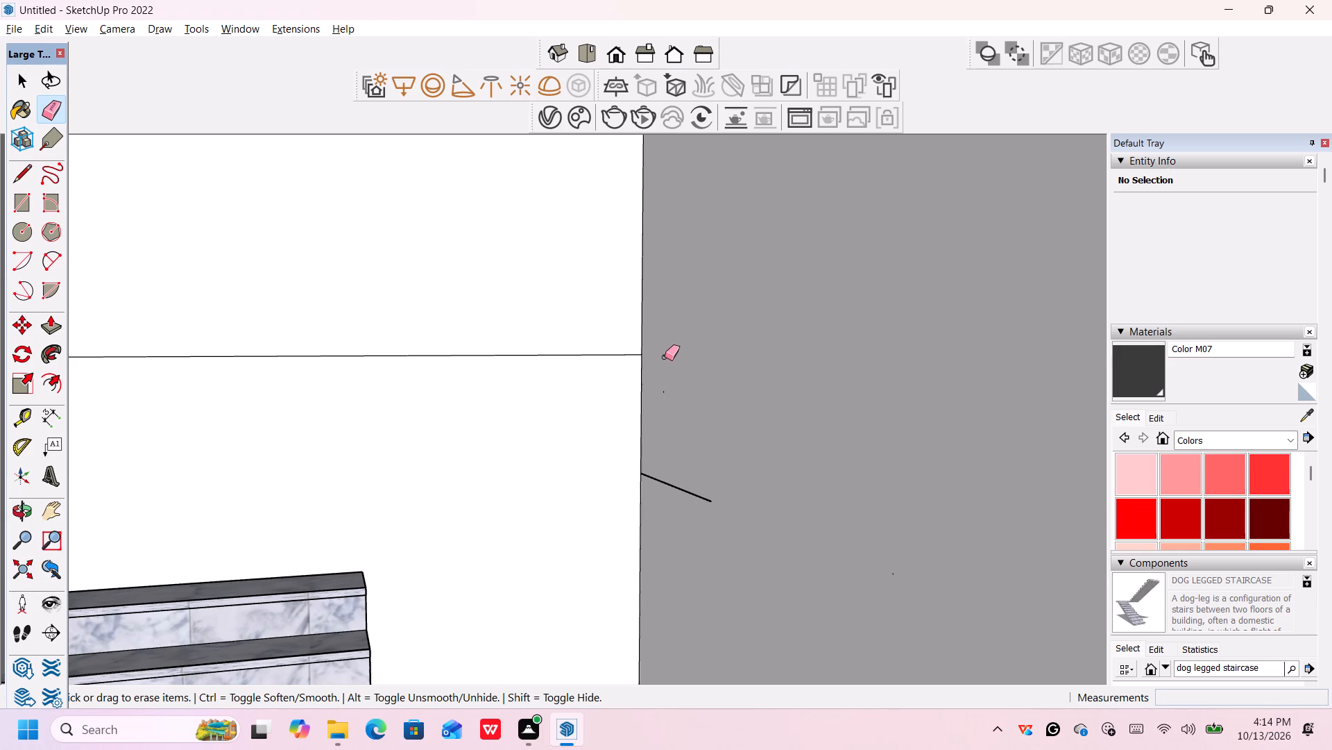
{"action": "left_click", "coordinate": [665, 355]}
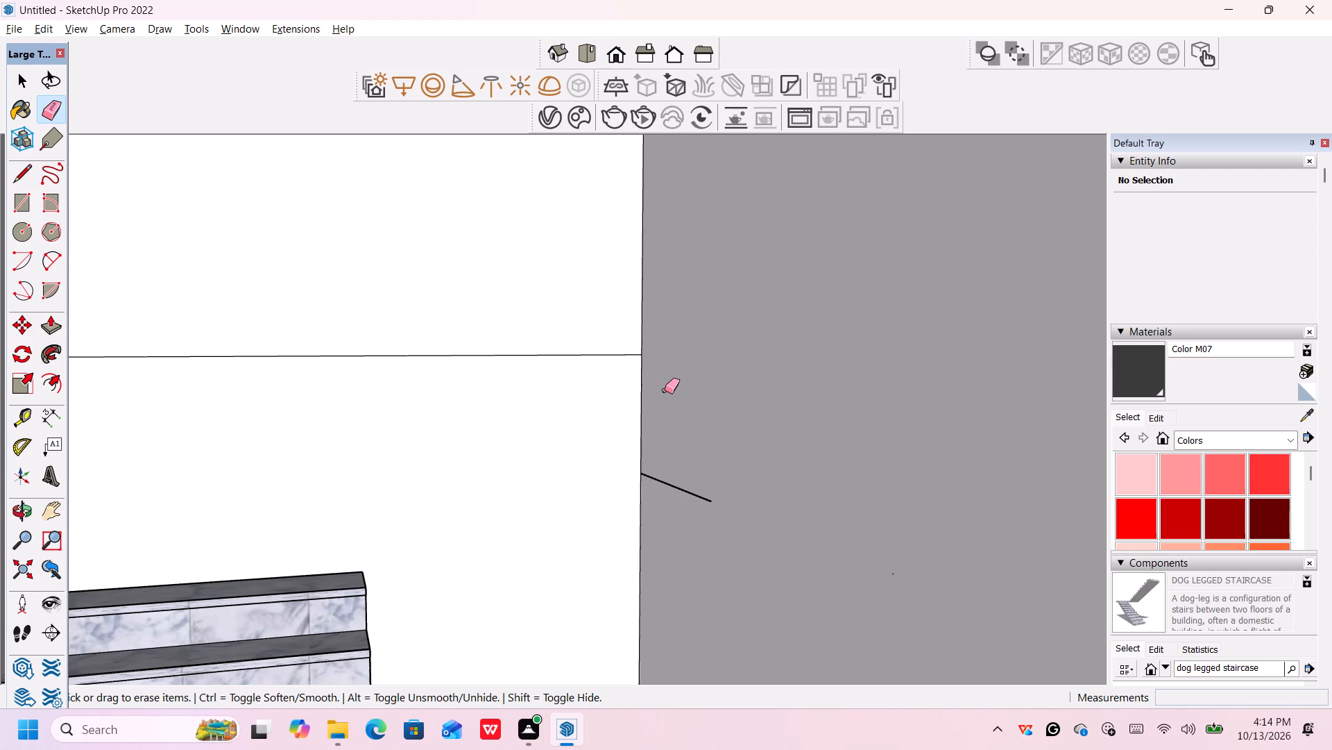
{"action": "left_click", "coordinate": [665, 390]}
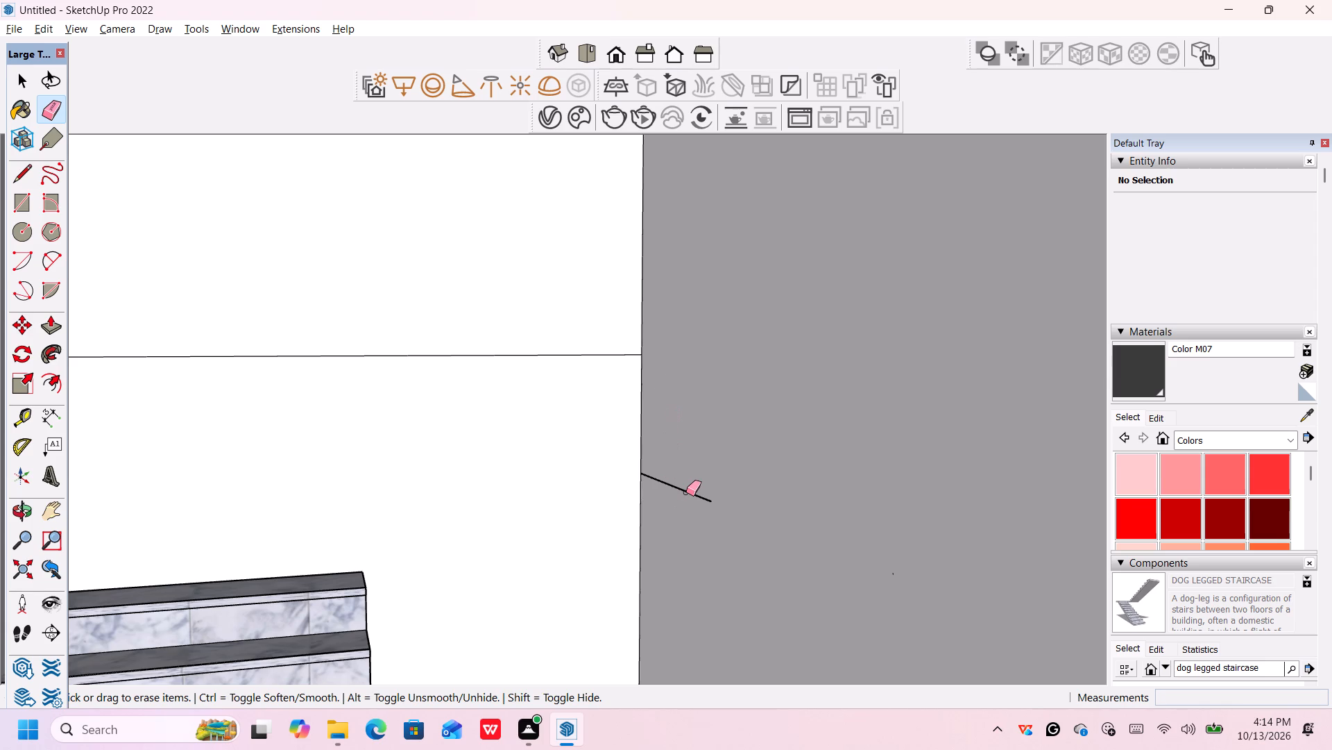
{"action": "left_click", "coordinate": [686, 492]}
{"action": "left_click", "coordinate": [655, 478]}
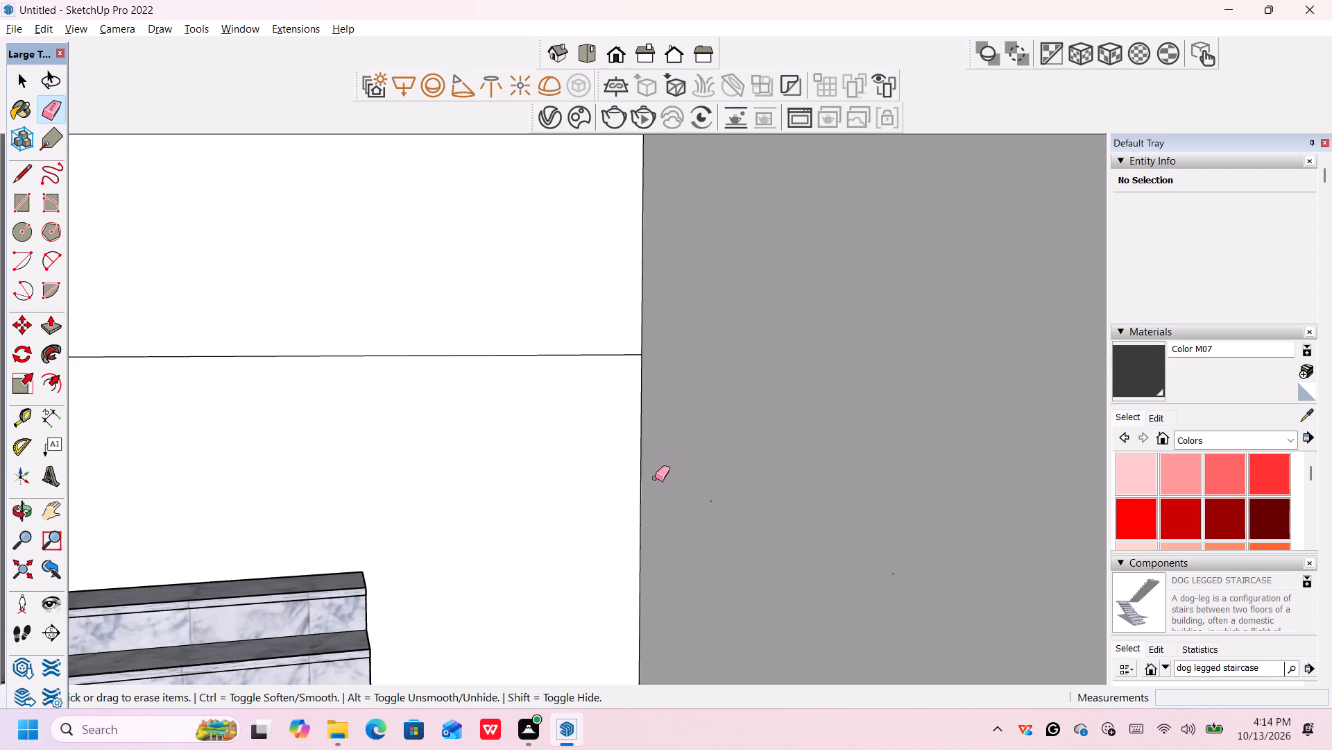
{"action": "left_click", "coordinate": [663, 482]}
{"action": "left_click", "coordinate": [712, 501]}
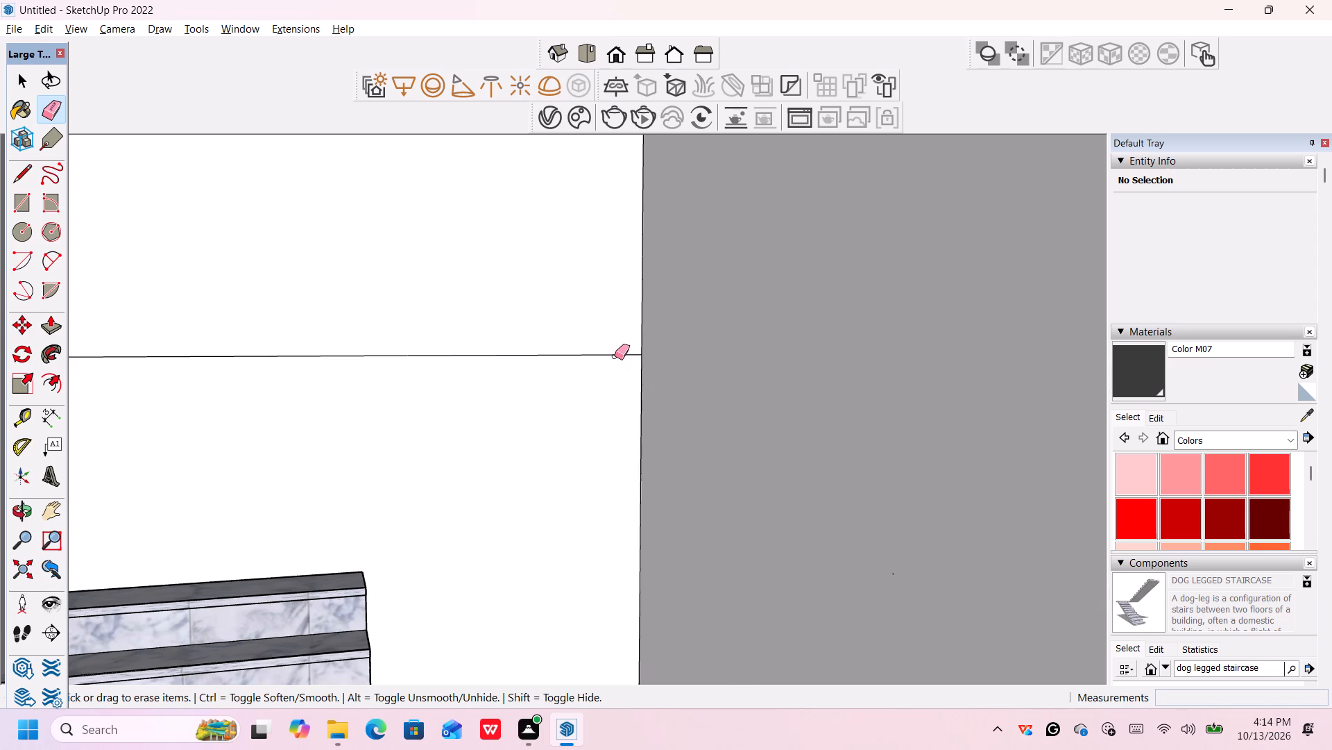
Erase the horizontal line across the stair tower's white rear inner wall.
{"action": "left_click", "coordinate": [615, 356]}
Push/Pull the two narrow end faces in the side wall's upper recess, near the tower's rear inner corner, about 9 9/16" to its opposite edge.
{"action": "scroll", "coordinate": [617, 359], "scroll_direction": "down", "scroll_amount": 12}
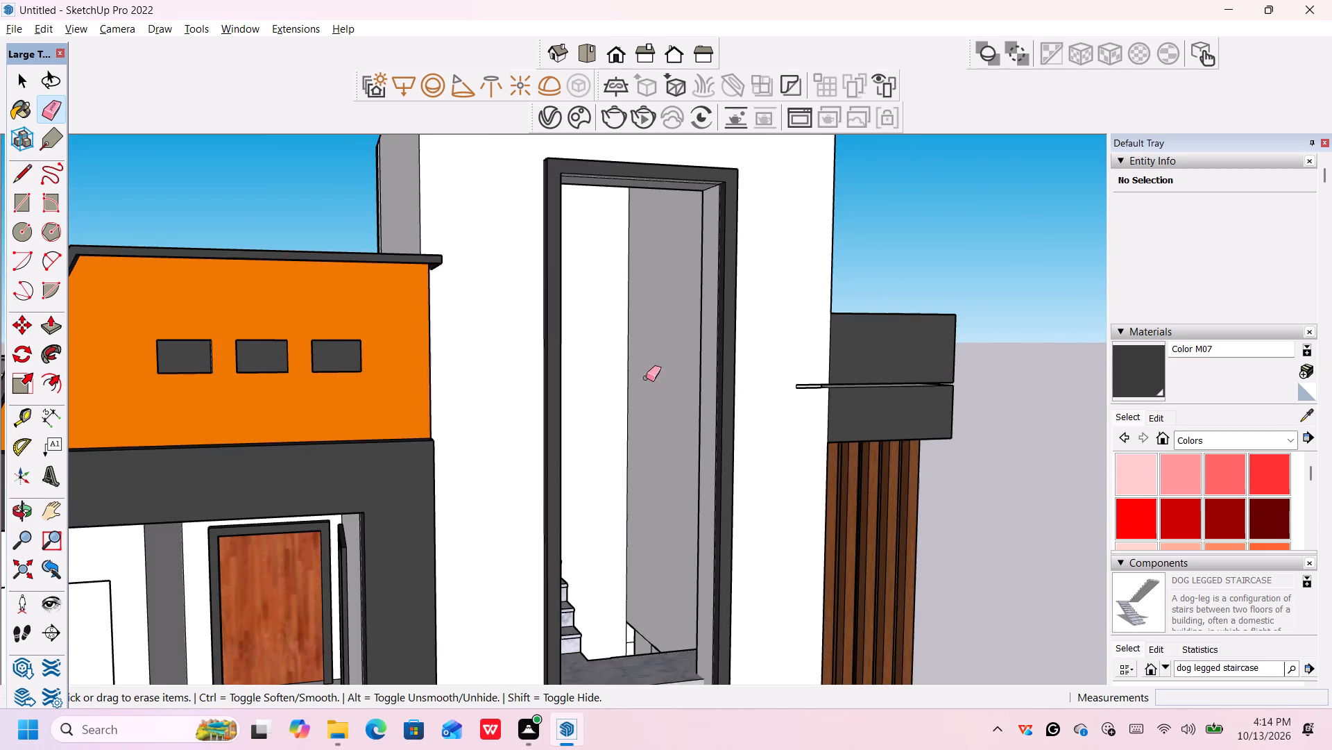
{"action": "middle_click_drag", "start_coordinate": [647, 384], "coordinate": [664, 541]}
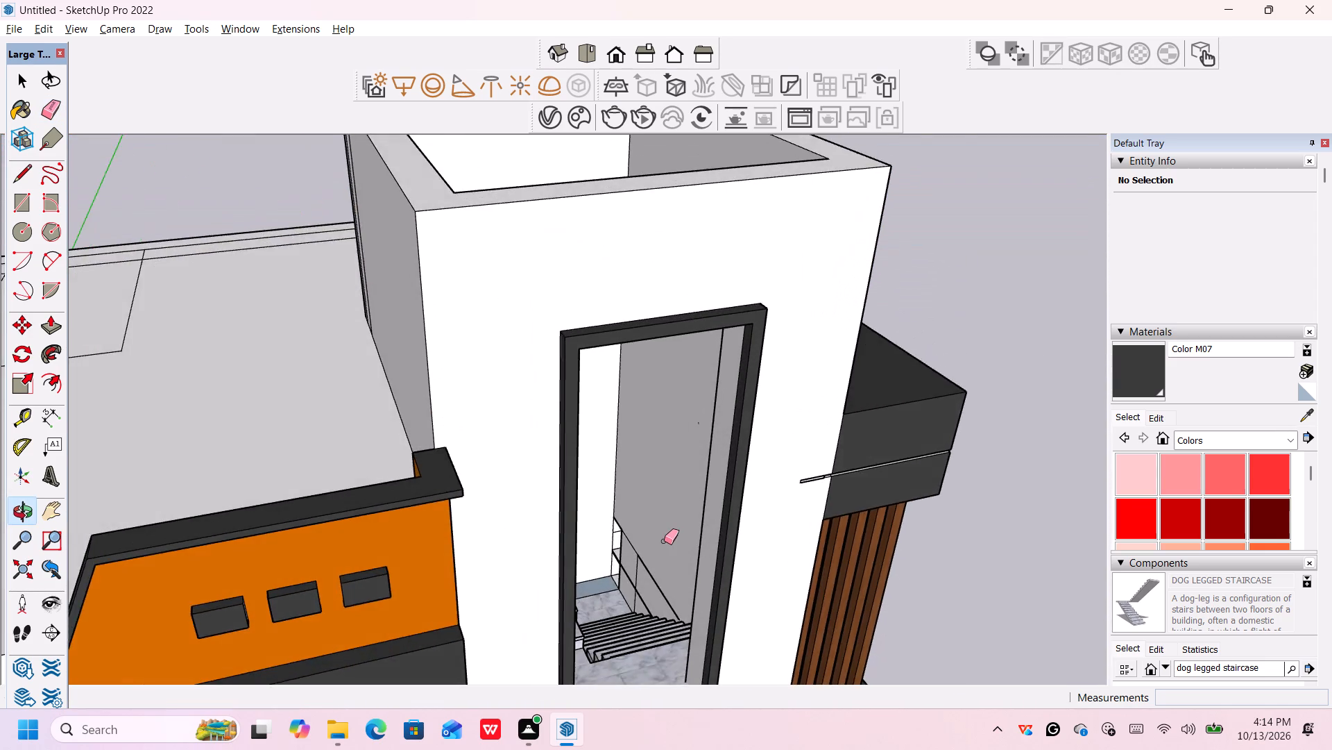
{"action": "scroll", "coordinate": [664, 541], "scroll_direction": "up", "scroll_amount": 6}
{"action": "scroll", "coordinate": [595, 581], "scroll_direction": "up", "scroll_amount": 11}
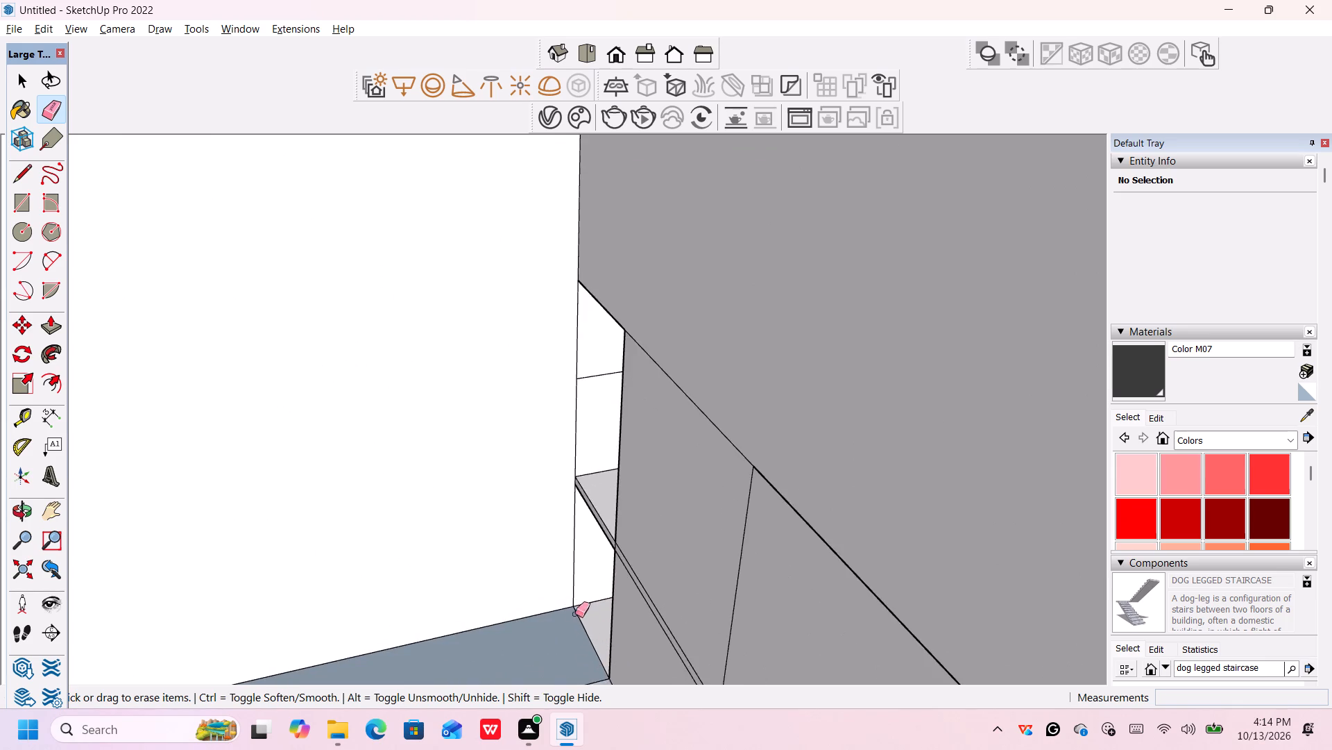
{"action": "middle_click_drag", "start_coordinate": [581, 617], "coordinate": [763, 585]}
{"action": "scroll", "coordinate": [575, 515], "scroll_direction": "up", "scroll_amount": 4}
{"action": "middle_click_drag", "start_coordinate": [649, 484], "coordinate": [704, 486]}
{"action": "scroll", "coordinate": [669, 485], "scroll_direction": "down", "scroll_amount": 3}
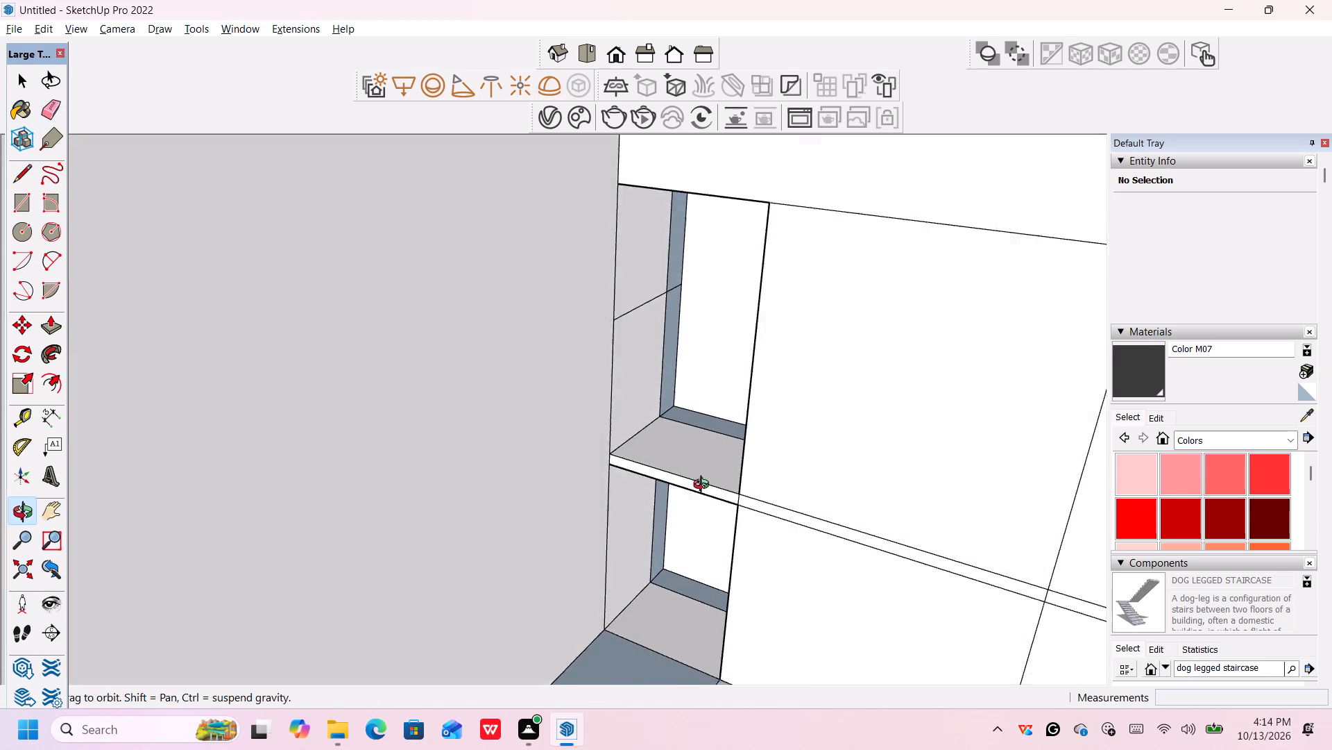
{"action": "scroll", "coordinate": [704, 486], "scroll_direction": "down", "scroll_amount": 1}
{"action": "middle_click_drag", "start_coordinate": [704, 486], "coordinate": [716, 481]}
{"action": "scroll", "coordinate": [716, 476], "scroll_direction": "up", "scroll_amount": 5}
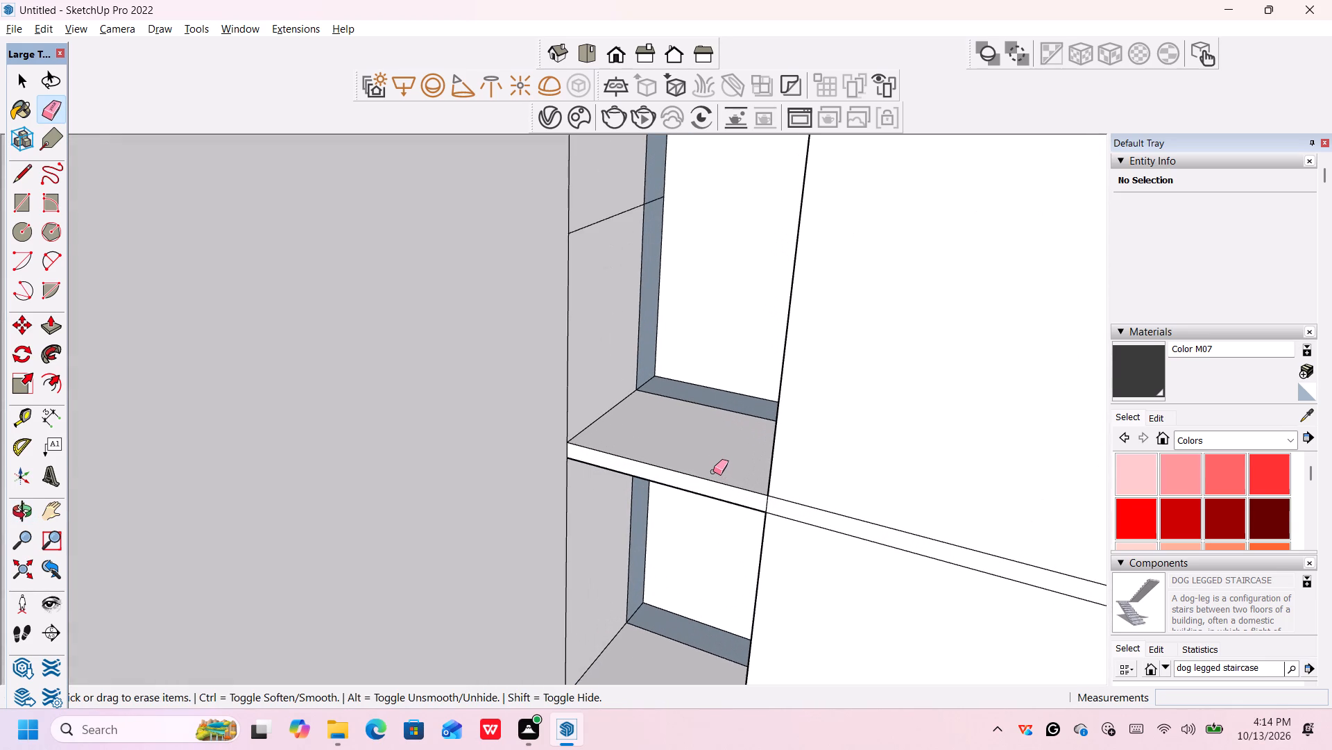
{"action": "key", "text": "space"}
{"action": "scroll", "coordinate": [721, 415], "scroll_direction": "down", "scroll_amount": 7}
{"action": "middle_click_drag", "start_coordinate": [726, 399], "coordinate": [724, 399]}
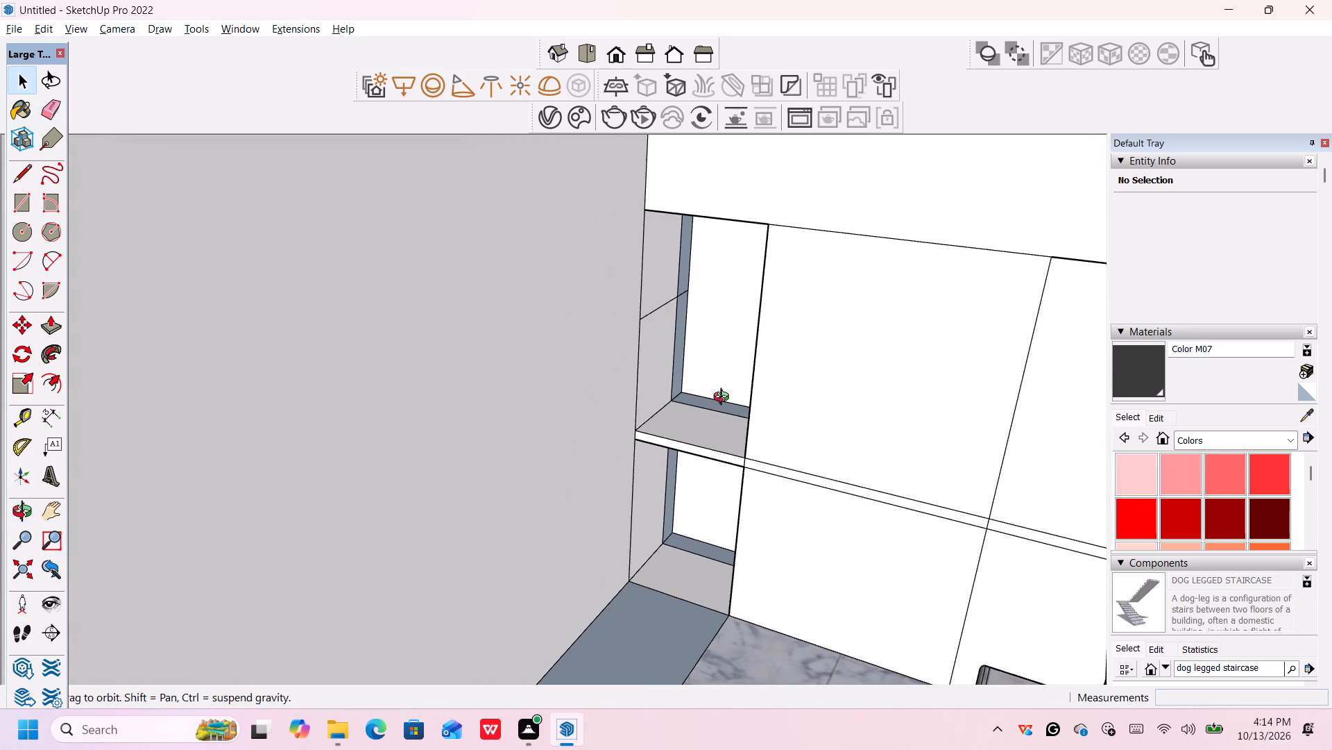
{"action": "middle_click_drag", "start_coordinate": [724, 399], "coordinate": [713, 357]}
{"action": "key", "text": "p"}
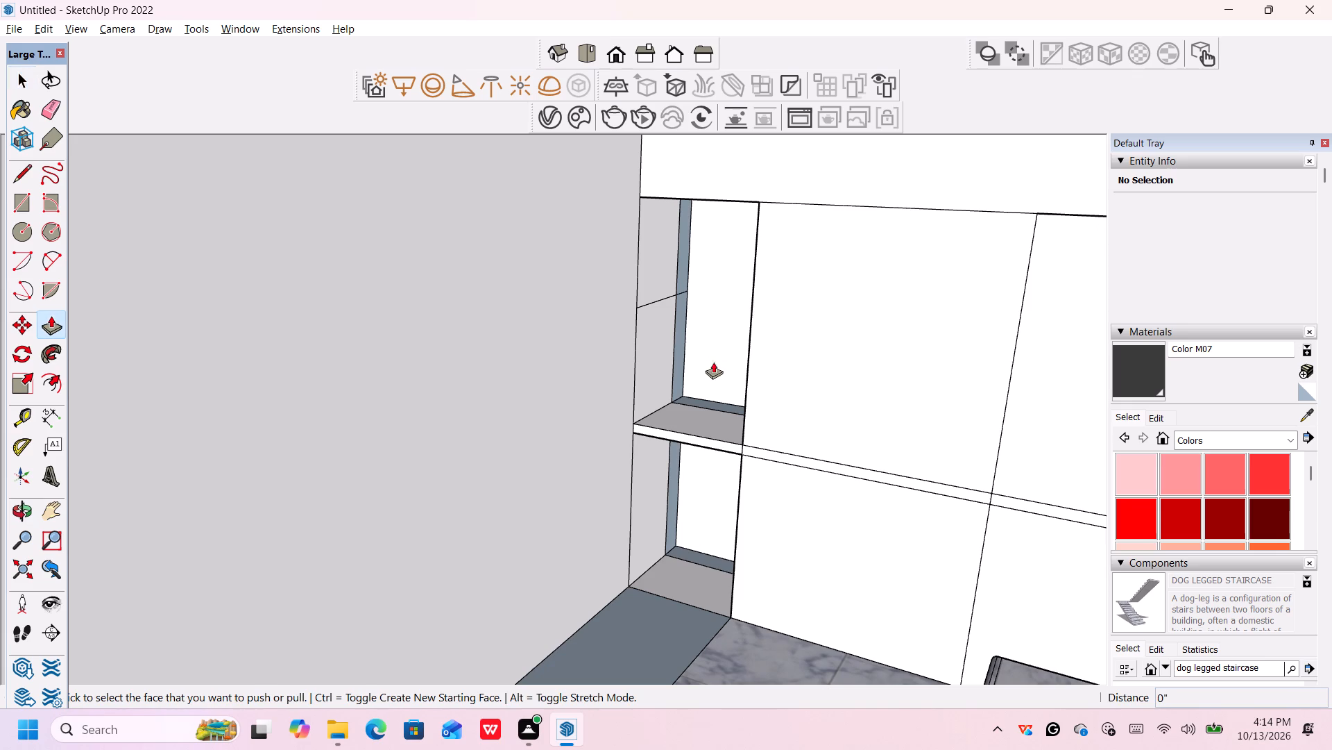
{"action": "left_click", "coordinate": [680, 344]}
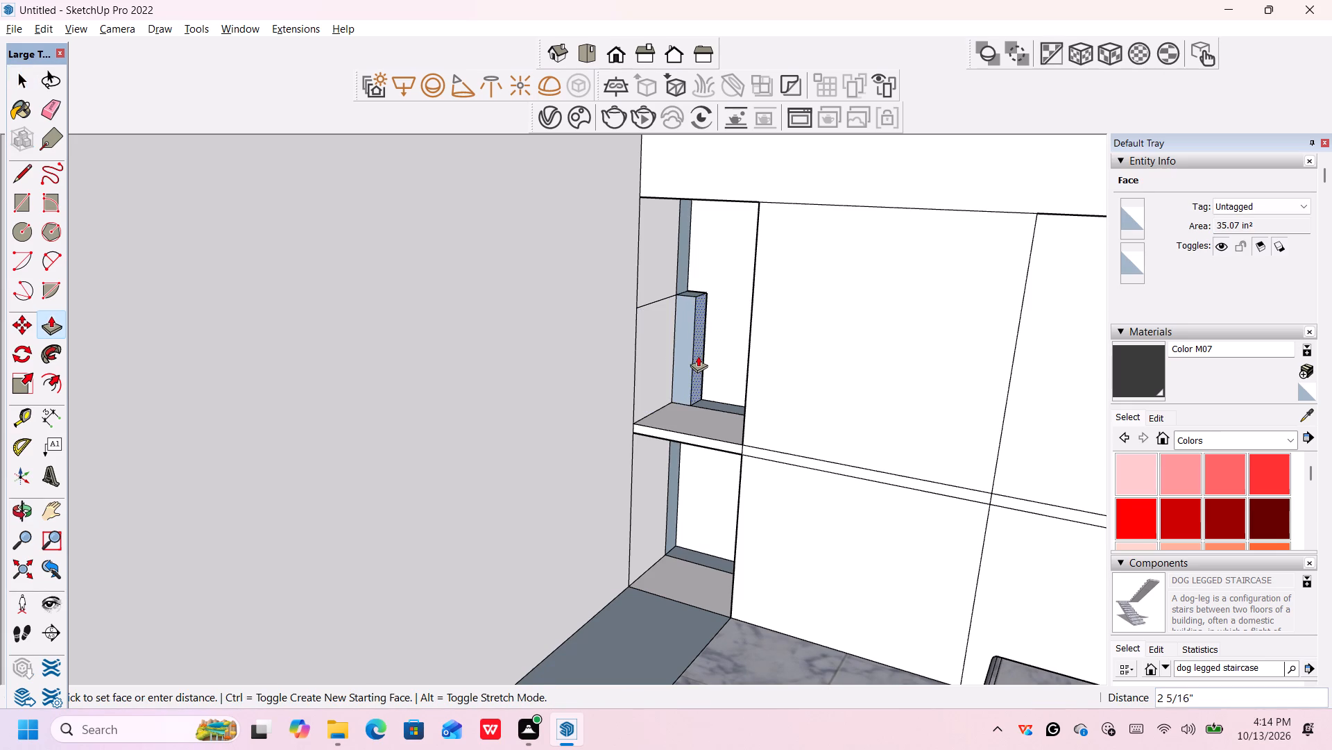
{"action": "left_click", "coordinate": [761, 374]}
{"action": "left_click", "coordinate": [688, 267]}
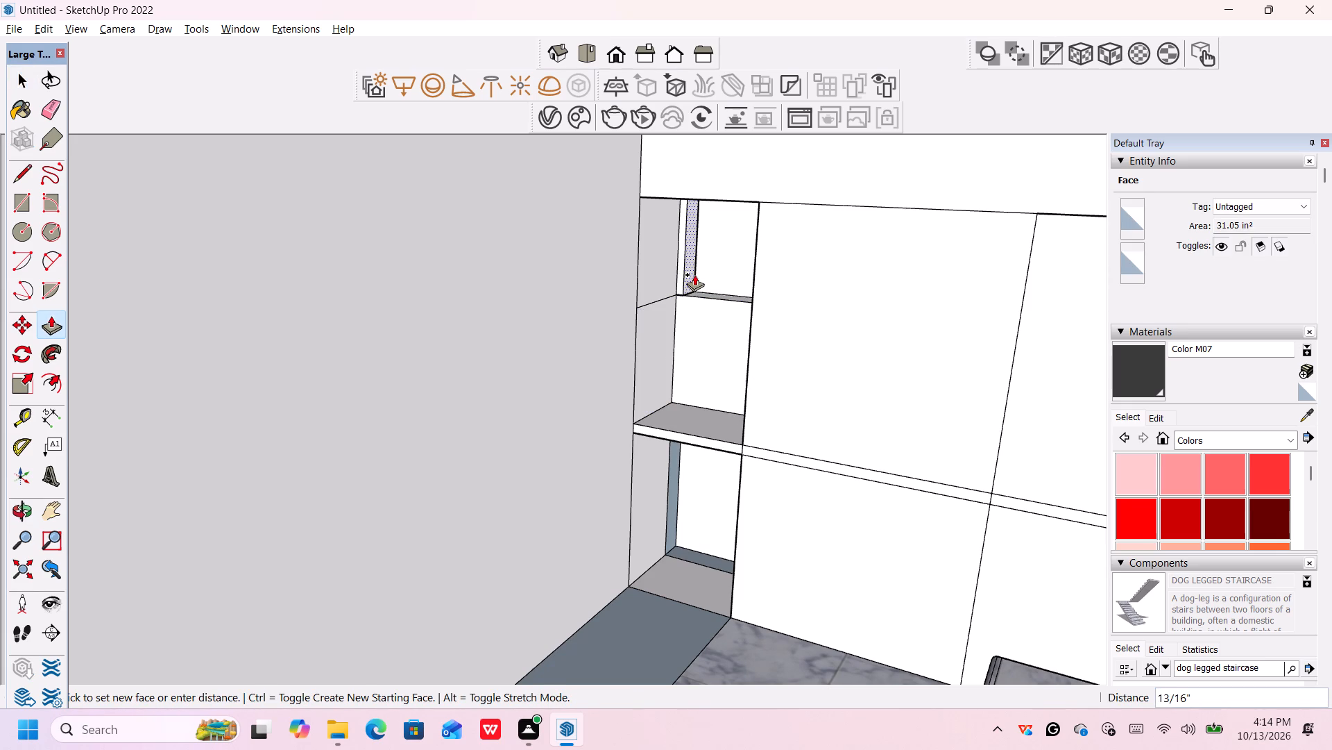
{"action": "left_click", "coordinate": [769, 297]}
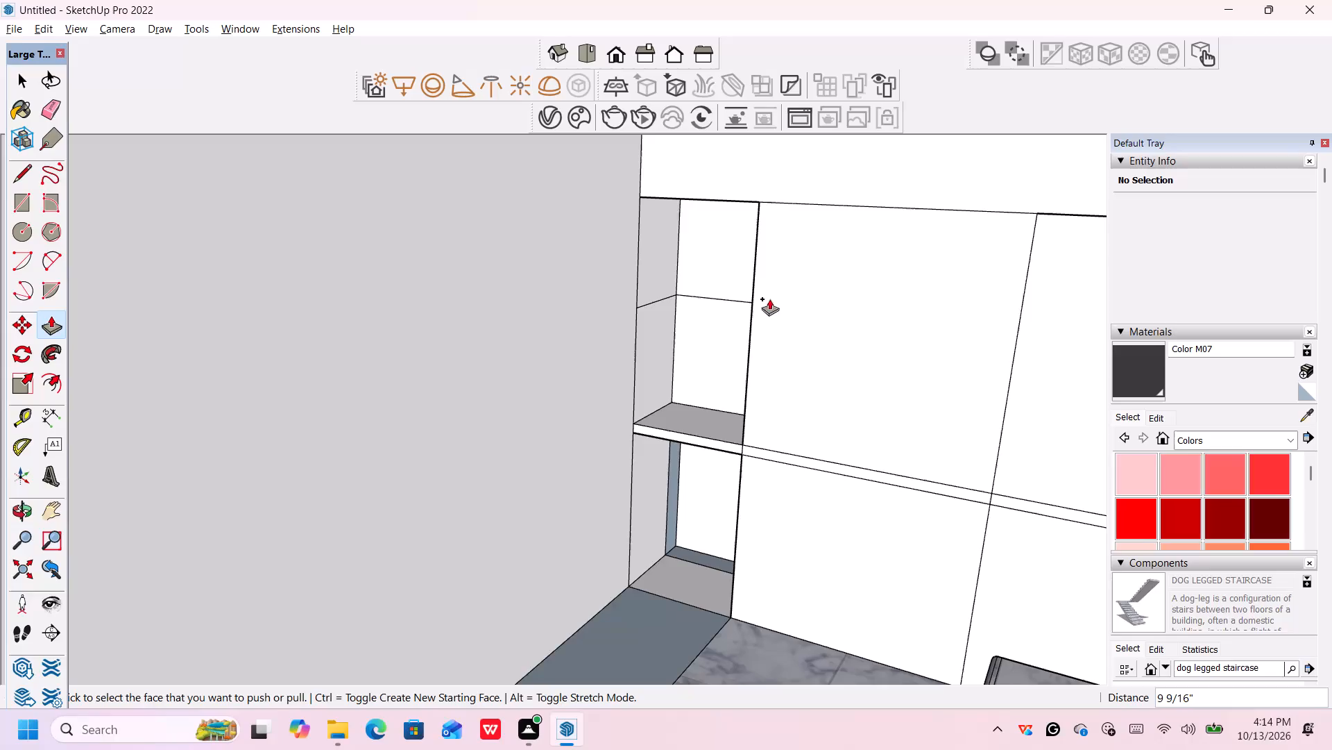
Push/Pull the ledge at the bottom of the upper recess up to the recess's top edge.
{"action": "left_click", "coordinate": [698, 419]}
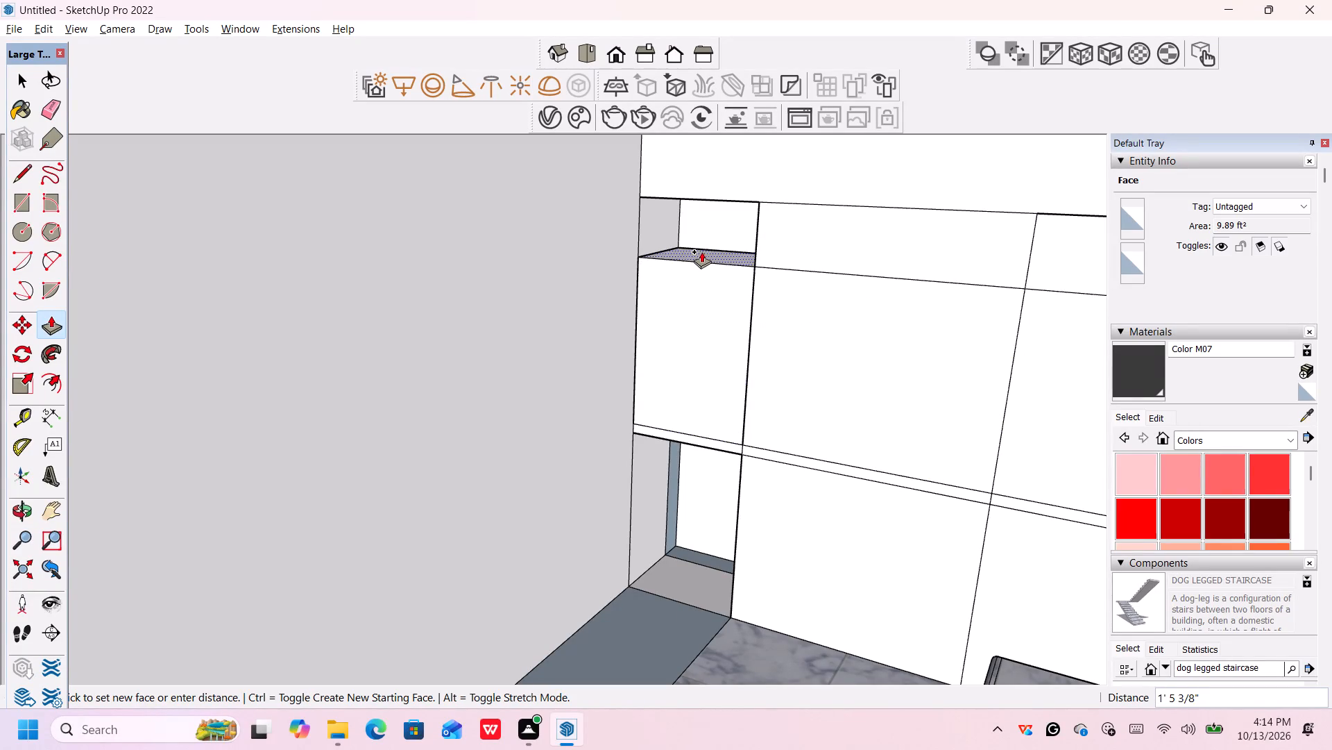
{"action": "left_click", "coordinate": [710, 194]}
Pull the back face of the lower recess out 1' so it sits flush with the side wall.
{"action": "scroll", "coordinate": [701, 481], "scroll_direction": "down", "scroll_amount": 2}
{"action": "middle_click_drag", "start_coordinate": [697, 506], "coordinate": [710, 506]}
{"action": "left_click", "coordinate": [703, 492]}
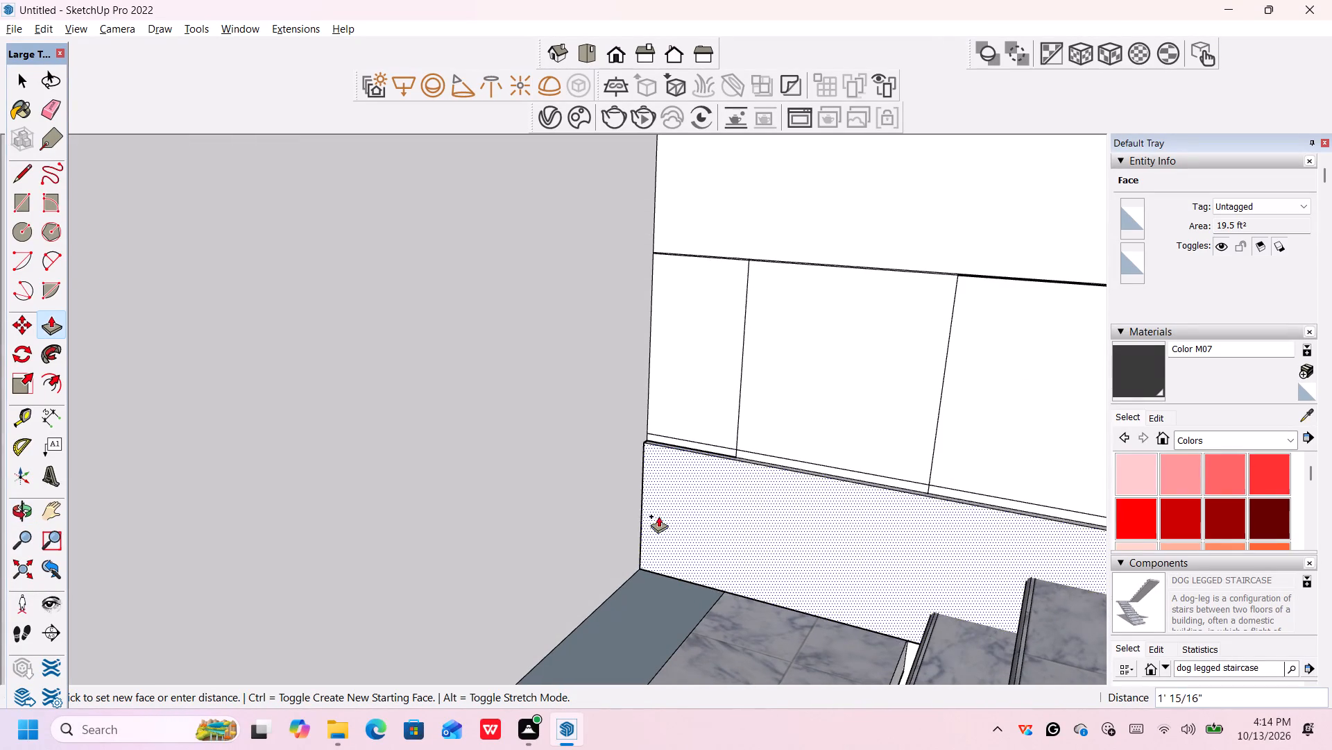
{"action": "left_click", "coordinate": [658, 434]}
Erase the upper horizontal line and the upper vertical line nearest the rear inner corner on the stair tower's side wall.
{"action": "scroll", "coordinate": [740, 376], "scroll_direction": "up", "scroll_amount": 2}
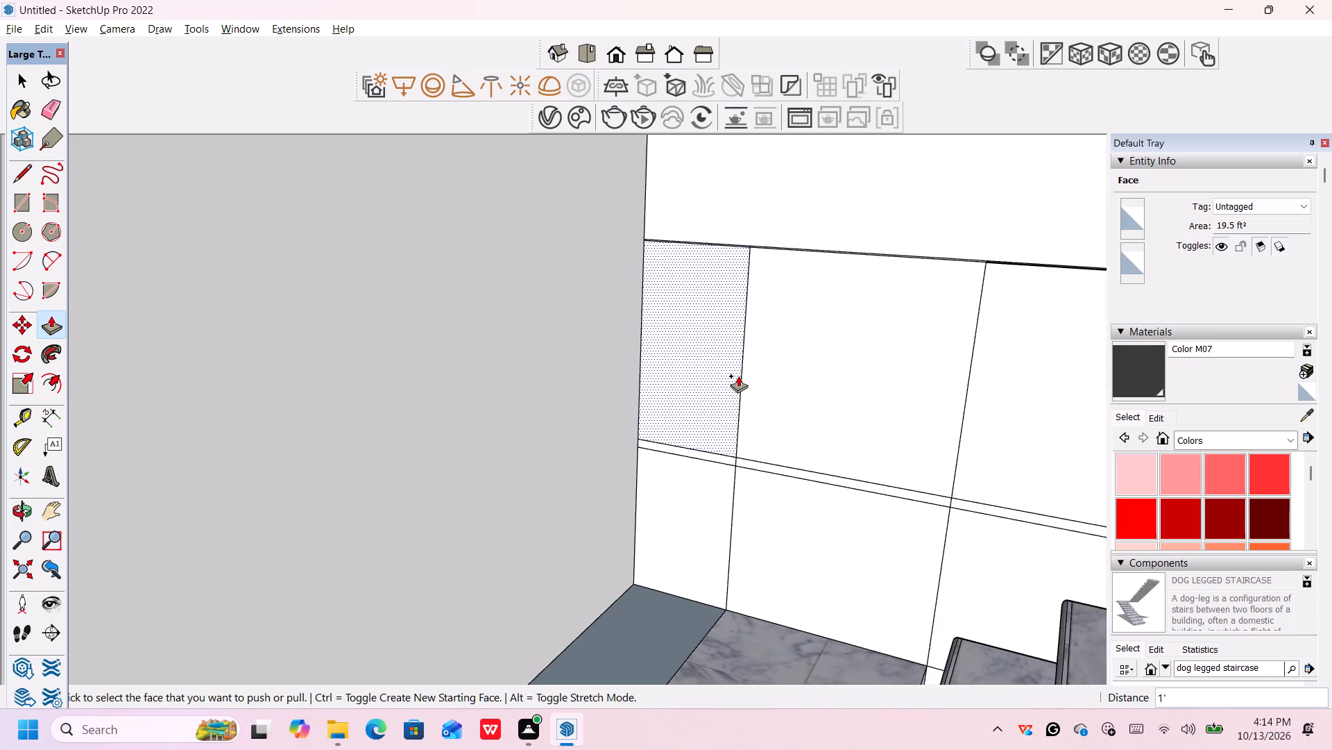
{"action": "middle_click_drag", "start_coordinate": [733, 323], "coordinate": [761, 431]}
{"action": "scroll", "coordinate": [761, 431], "scroll_direction": "up", "scroll_amount": 3}
{"action": "scroll", "coordinate": [704, 184], "scroll_direction": "up", "scroll_amount": 2}
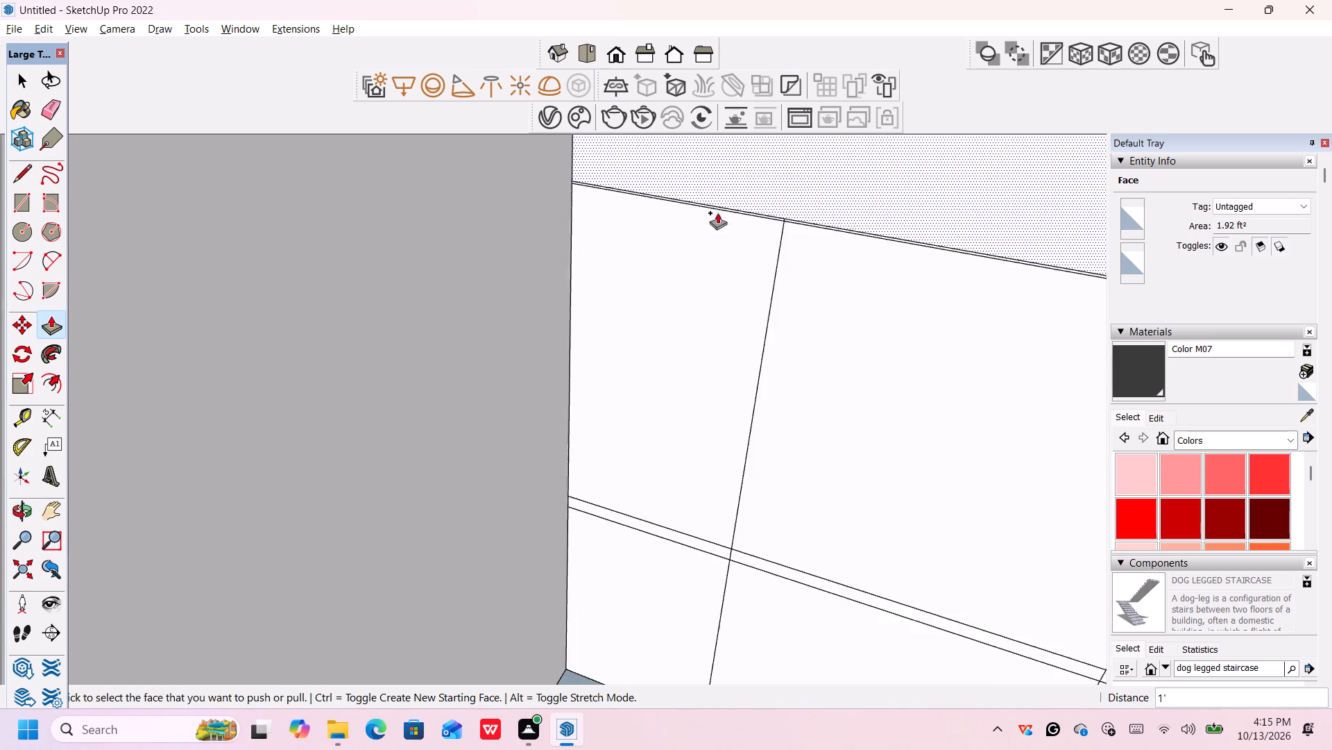
{"action": "scroll", "coordinate": [717, 212], "scroll_direction": "up", "scroll_amount": 3}
{"action": "scroll", "coordinate": [739, 219], "scroll_direction": "down", "scroll_amount": 11}
{"action": "middle_click_drag", "start_coordinate": [747, 392], "coordinate": [736, 346]}
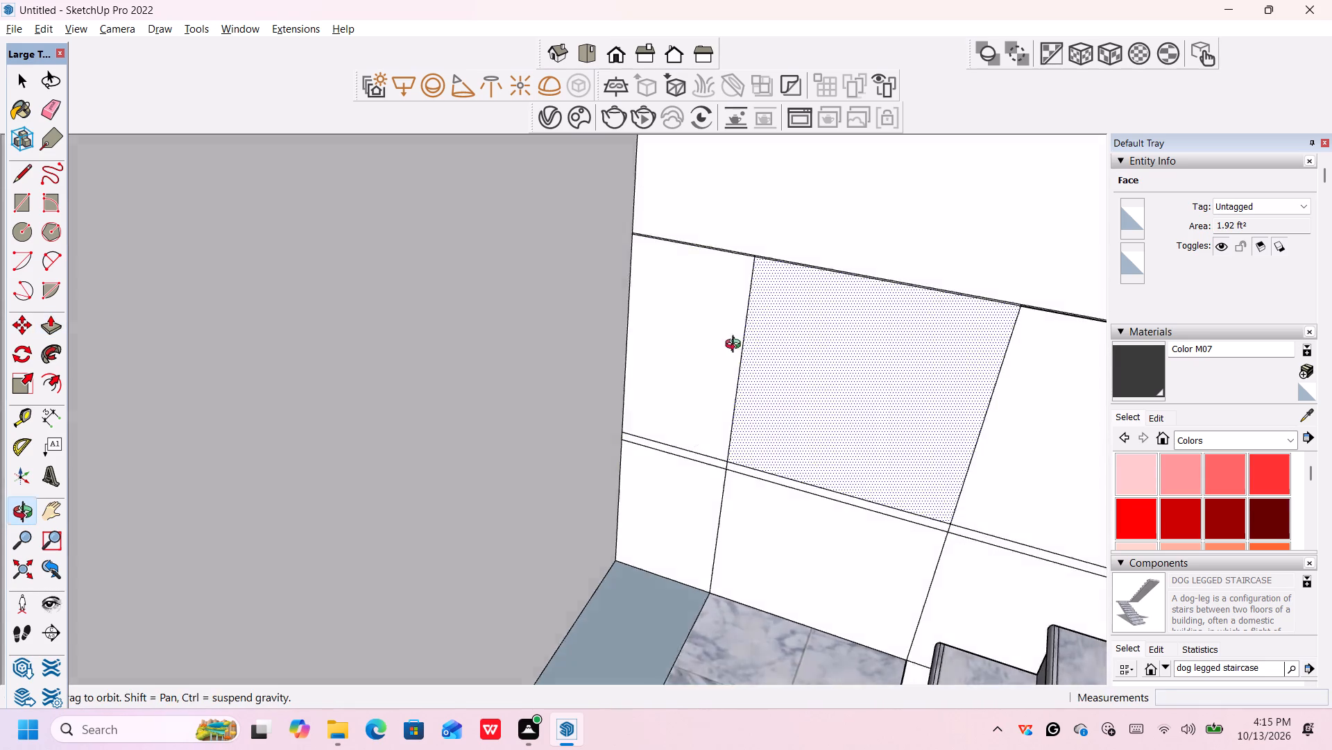
{"action": "middle_click_drag", "start_coordinate": [736, 346], "coordinate": [732, 262]}
{"action": "key", "text": "space"}
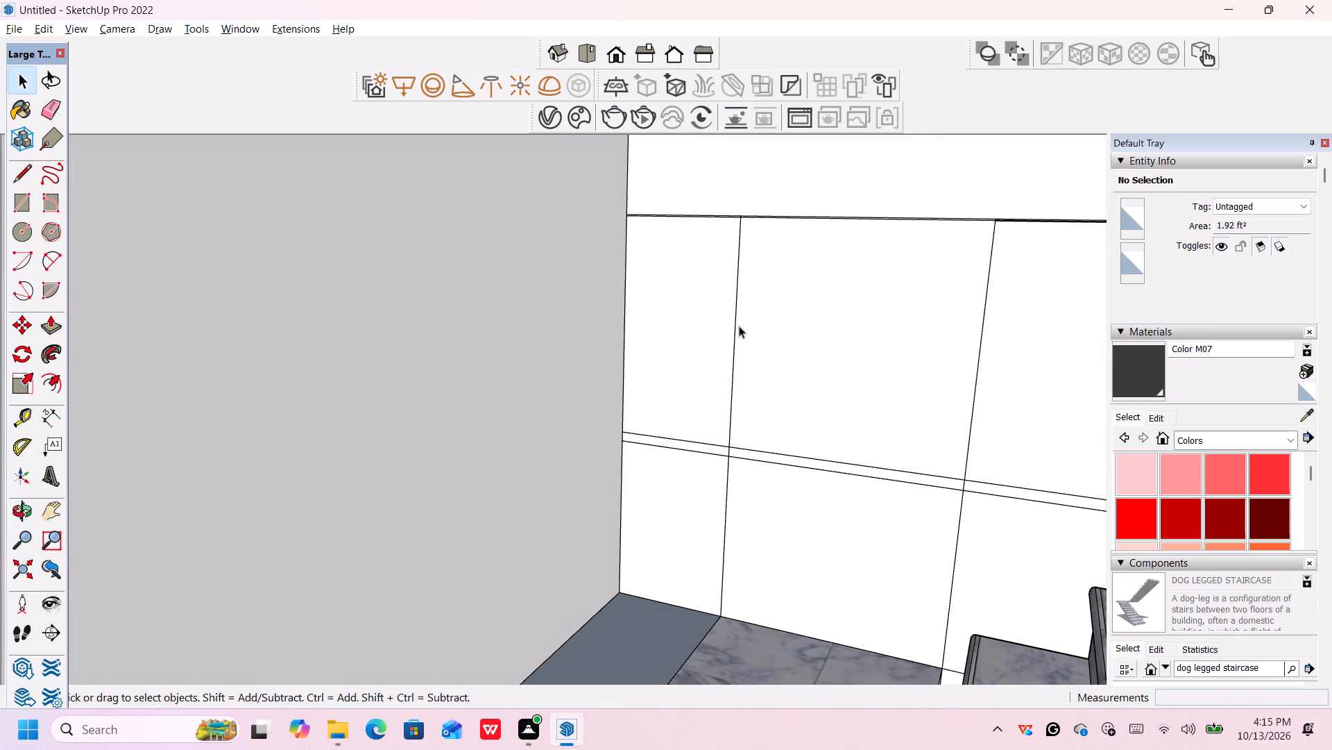
{"action": "key", "text": "e"}
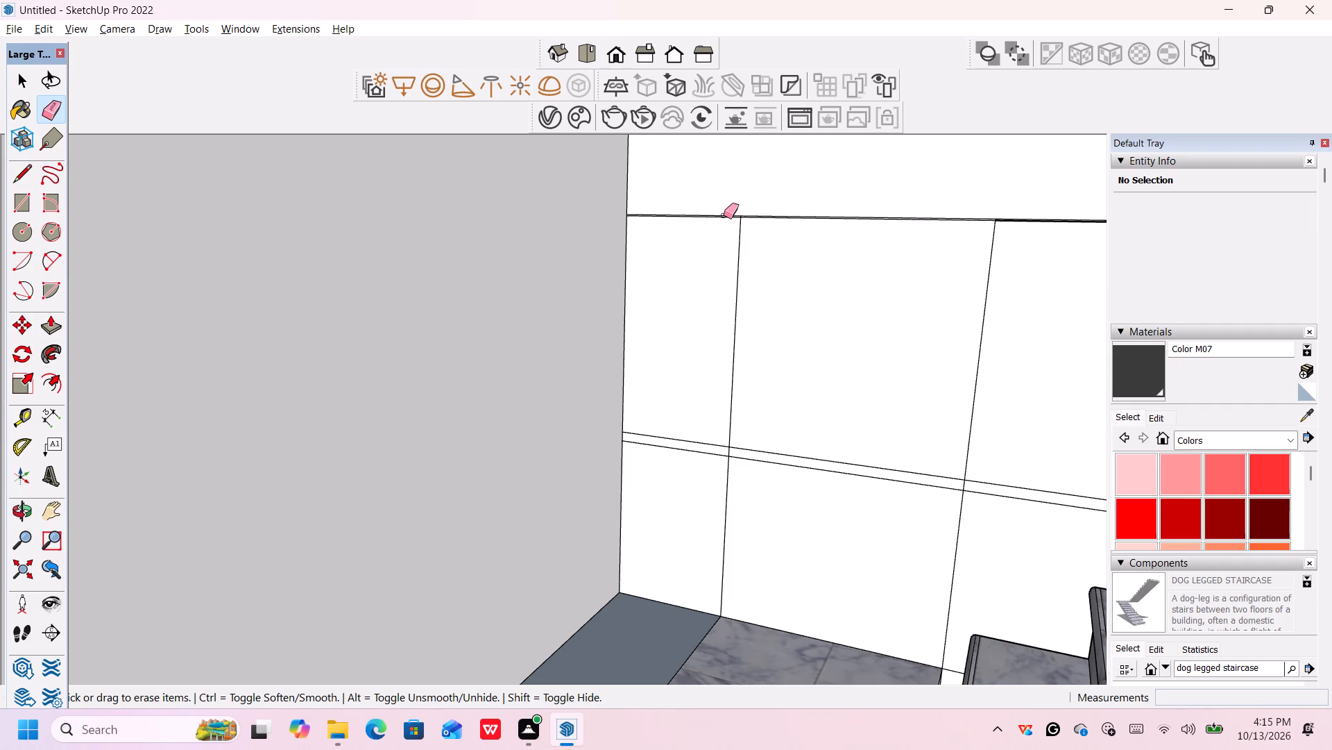
{"action": "left_click", "coordinate": [724, 217]}
{"action": "left_click", "coordinate": [766, 216]}
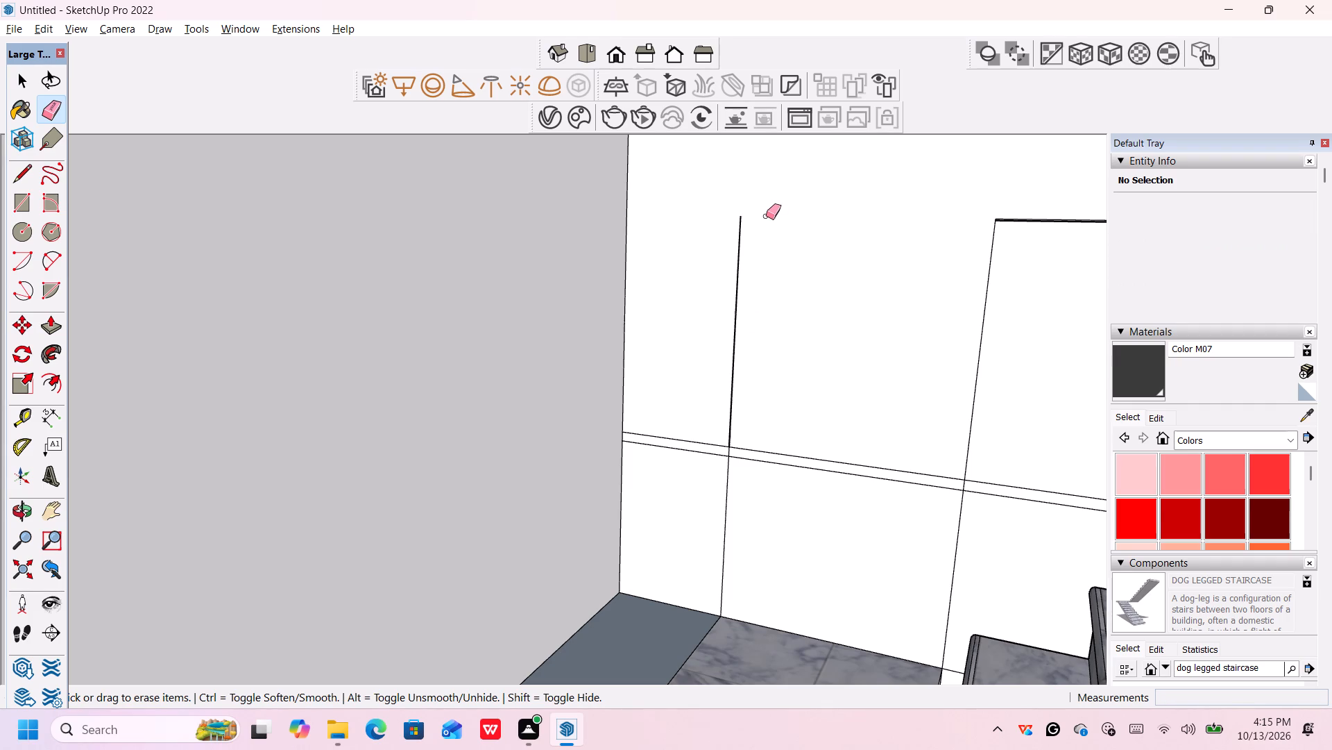
{"action": "left_click", "coordinate": [742, 261]}
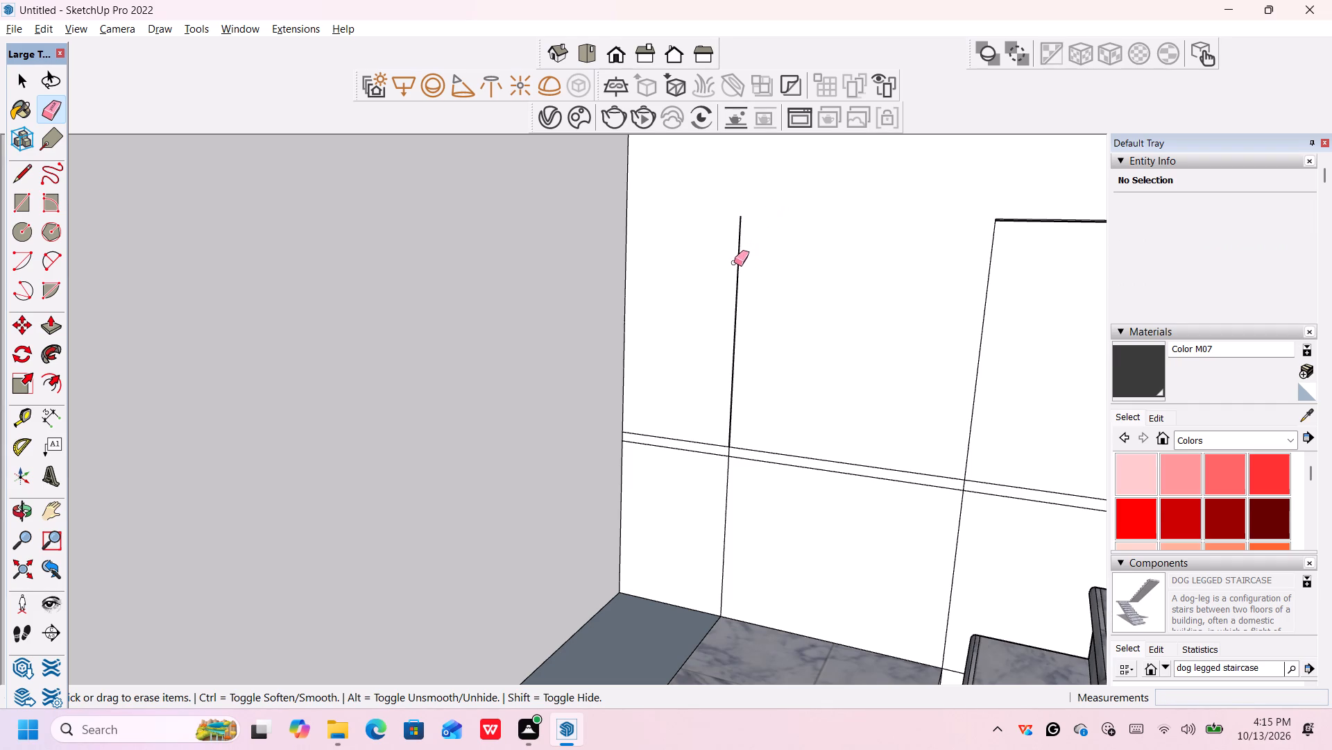
{"action": "left_click", "coordinate": [738, 260]}
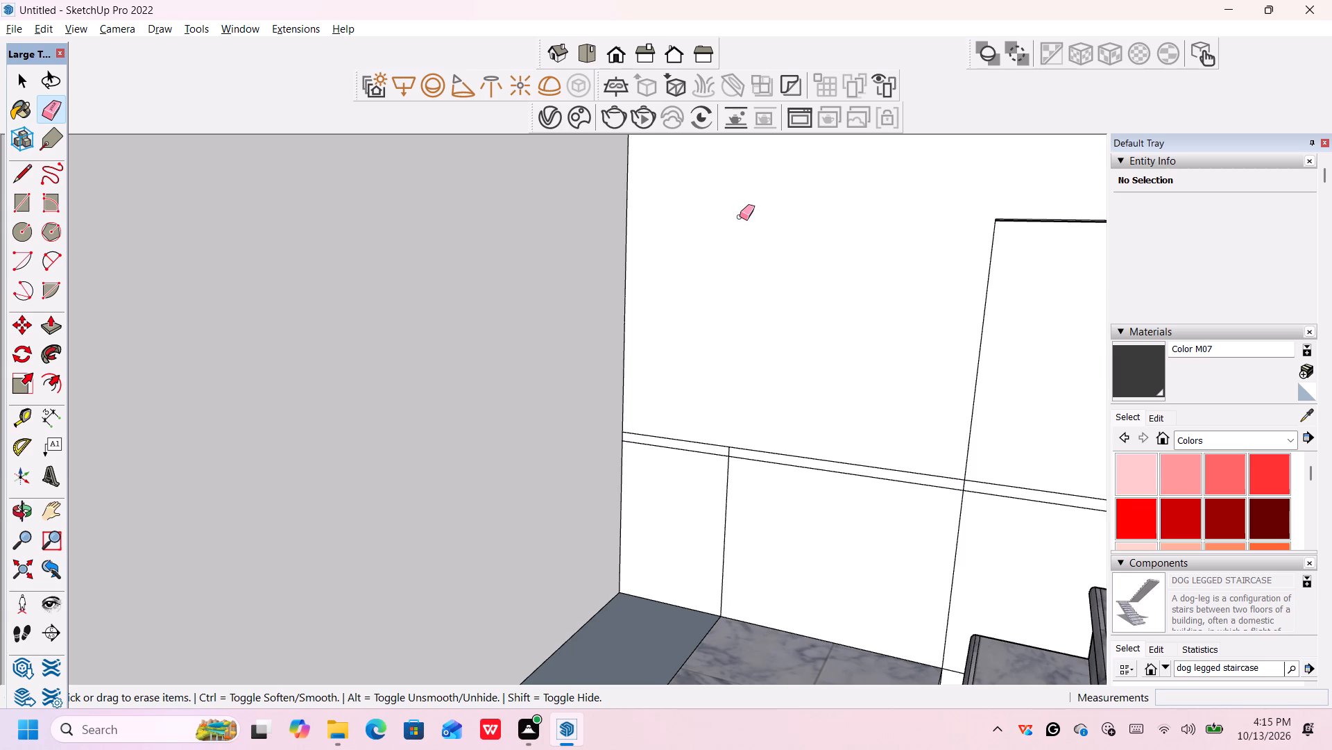
{"action": "left_click", "coordinate": [740, 217]}
Erase the second upper vertical line, the thick horizontal line beside it and the leftover dot on the side wall.
{"action": "left_click", "coordinate": [983, 314]}
{"action": "left_click", "coordinate": [1026, 218]}
{"action": "left_click", "coordinate": [1025, 220]}
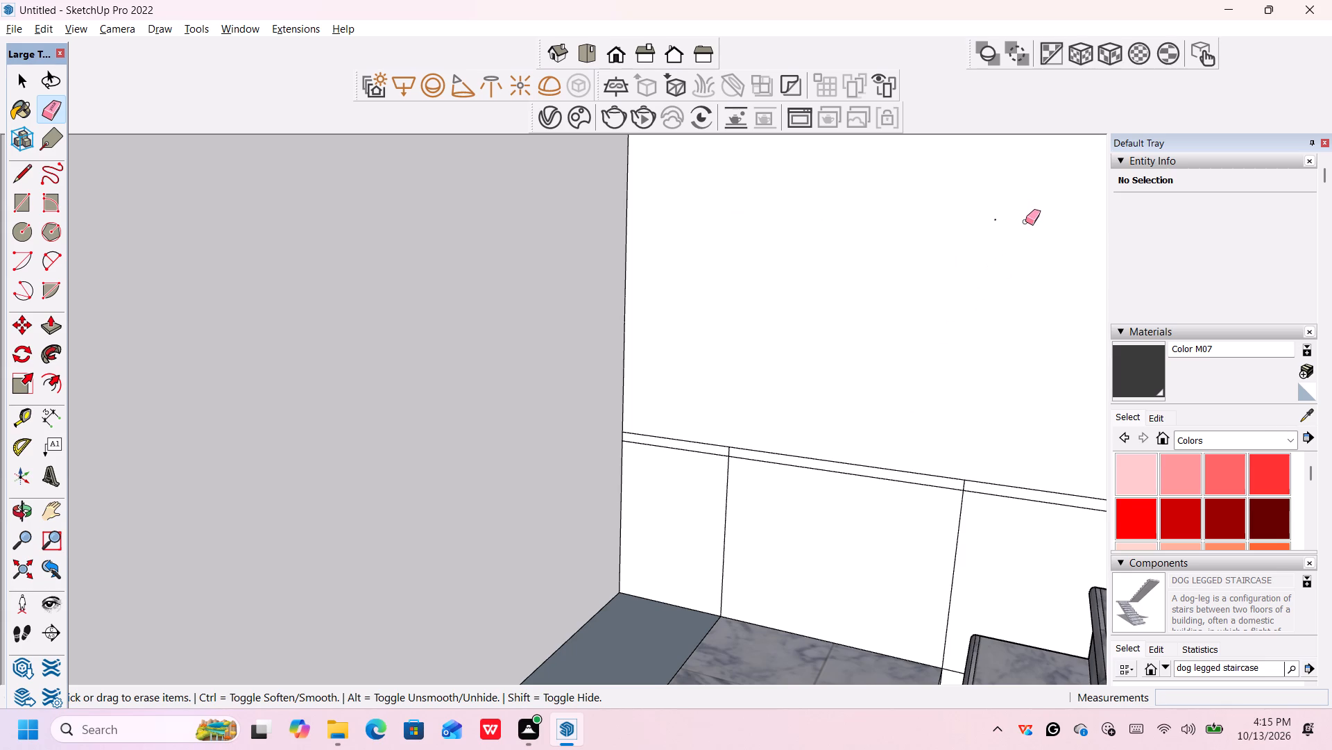
{"action": "left_click", "coordinate": [996, 219]}
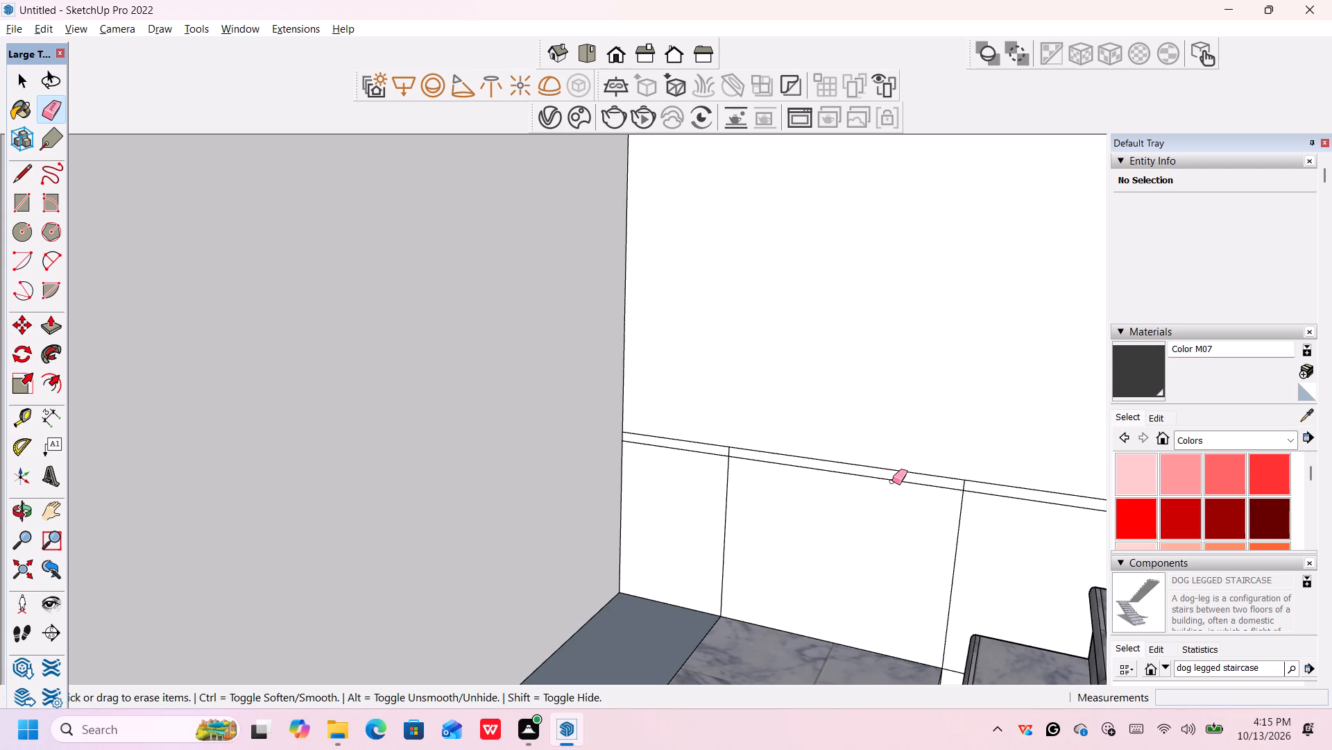
Erase the lower paired lines from the rear inner corner across the middle bay, plus the lower vertical line nearest that corner.
{"action": "left_click", "coordinate": [892, 480]}
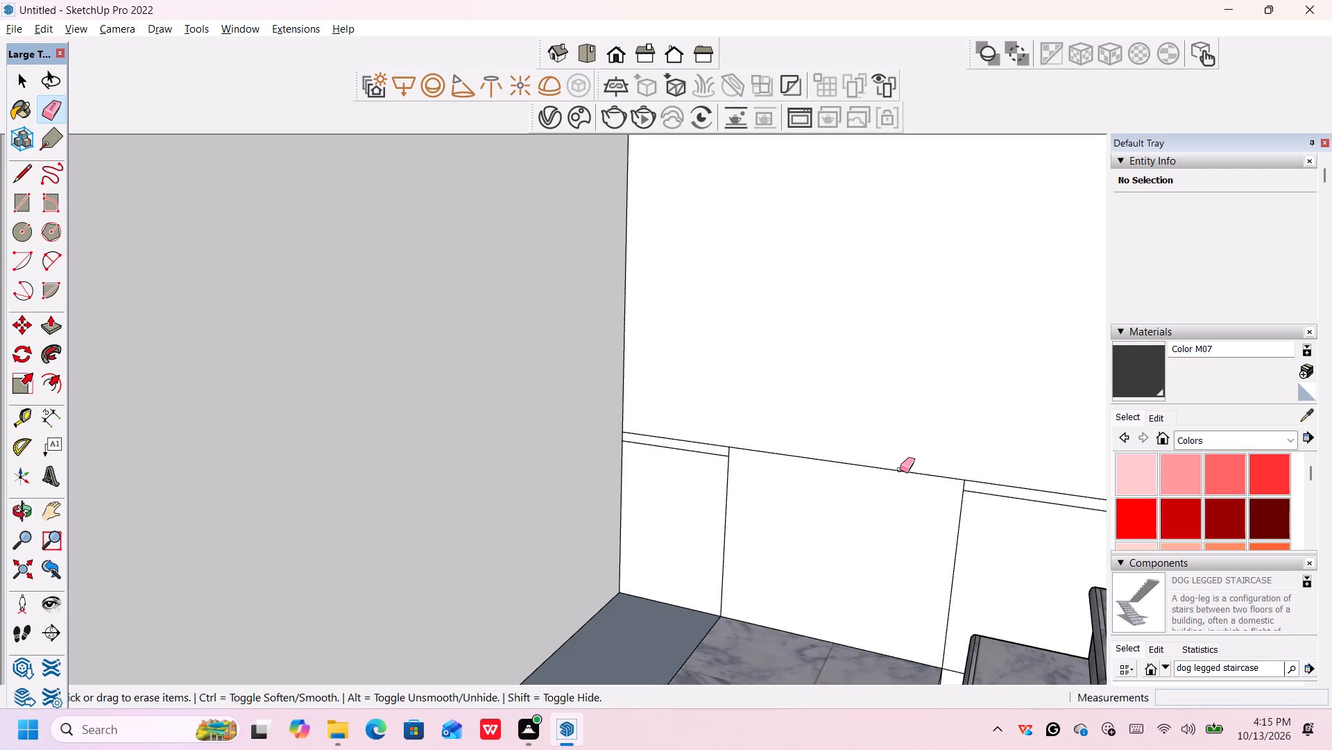
{"action": "left_click", "coordinate": [900, 469]}
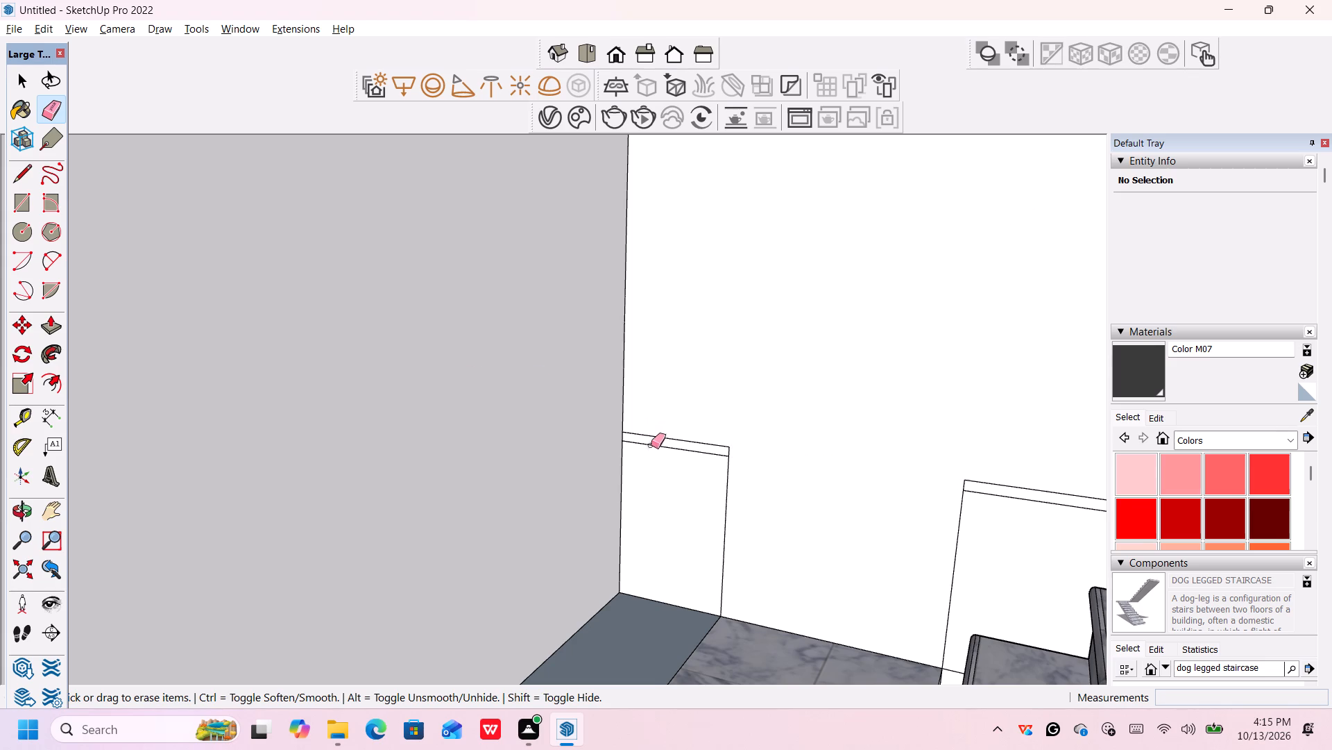
{"action": "left_click", "coordinate": [651, 444]}
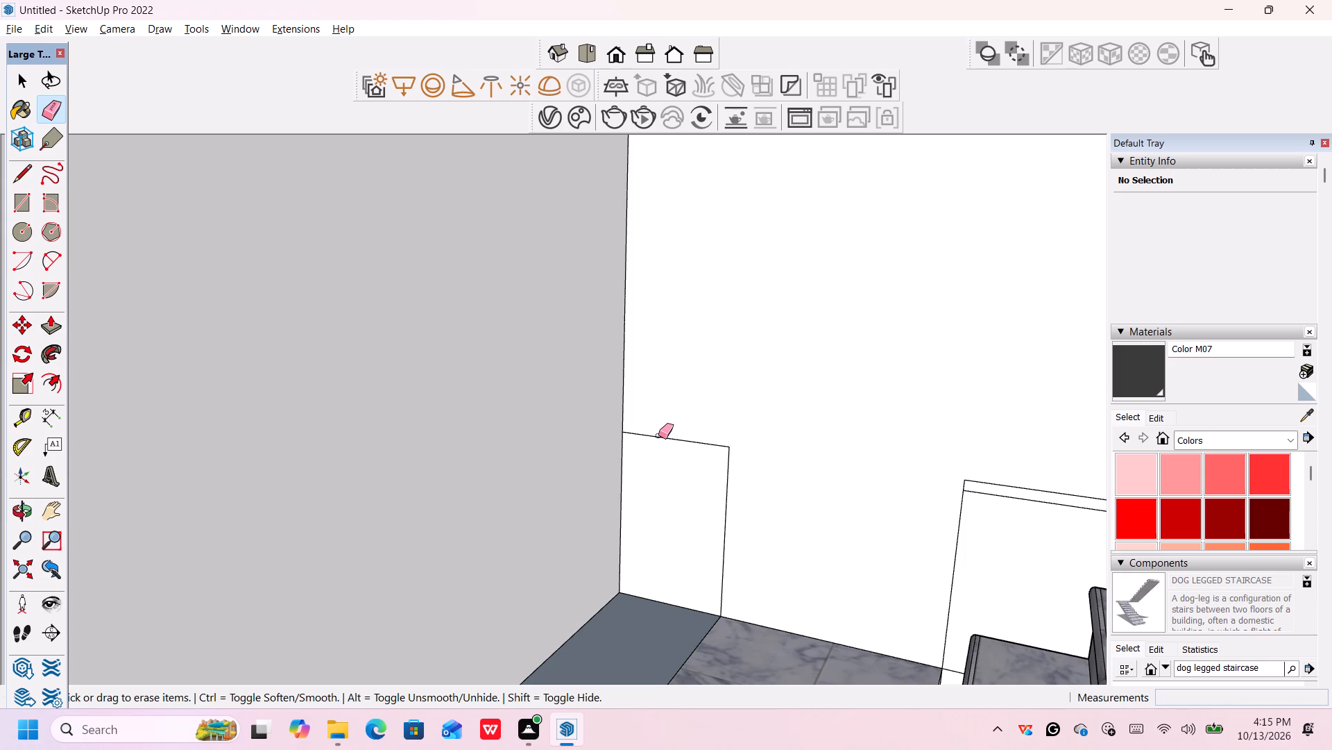
{"action": "left_click", "coordinate": [658, 437]}
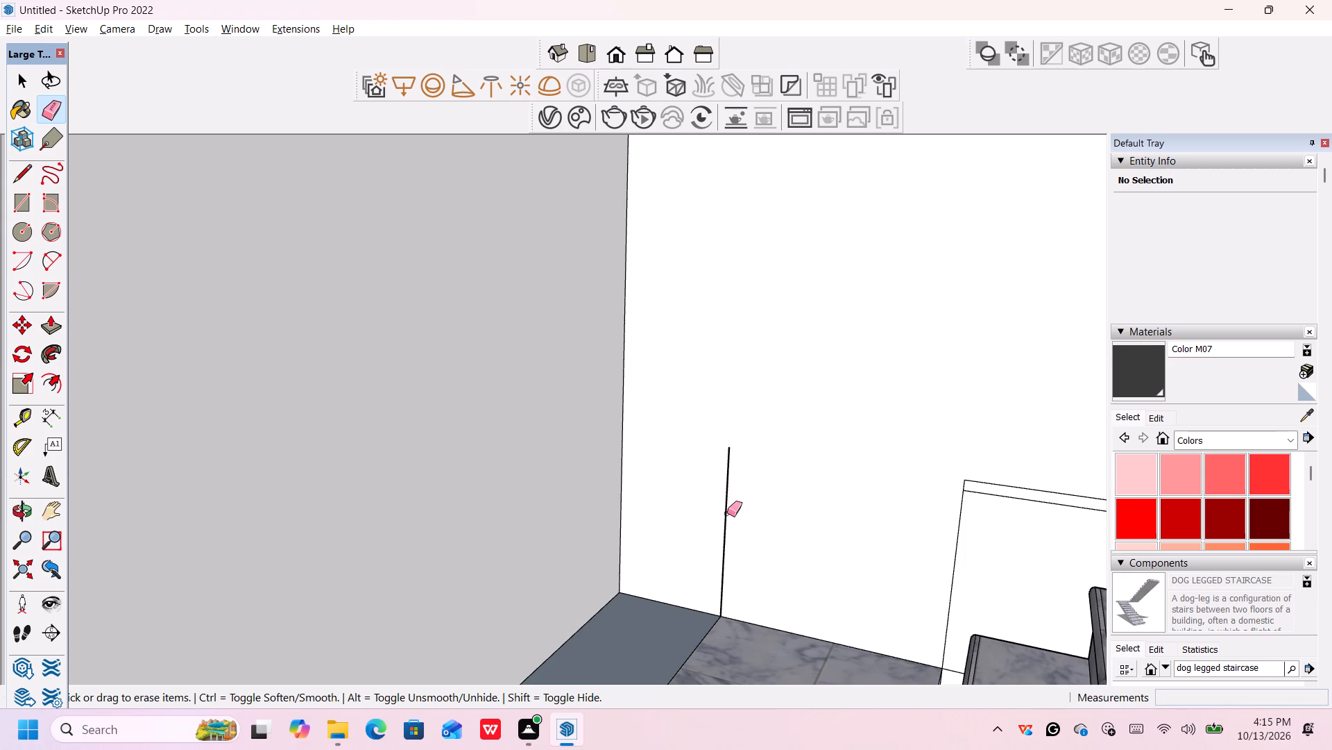
{"action": "left_click", "coordinate": [727, 513]}
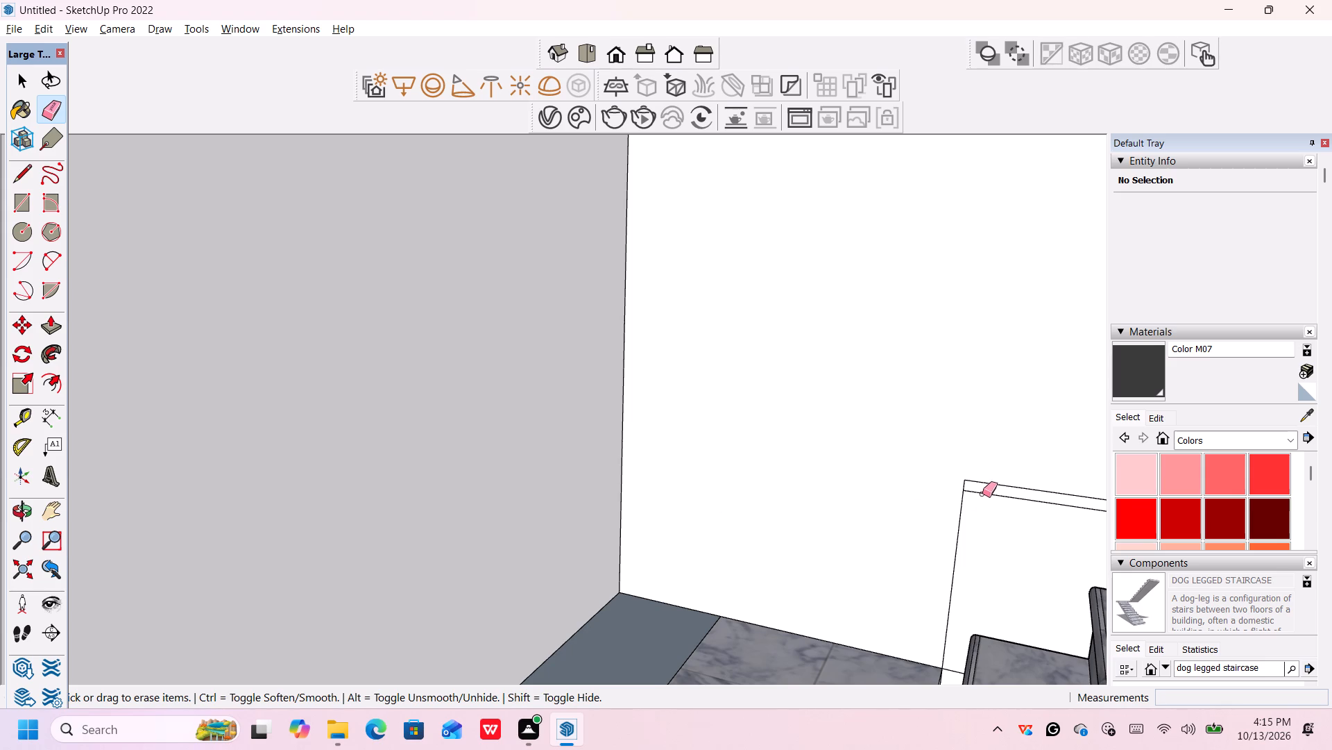
Erase the remaining paired lines above the stair flight and the vertical line at their end on the side wall.
{"action": "left_click", "coordinate": [984, 493]}
{"action": "left_click", "coordinate": [989, 483]}
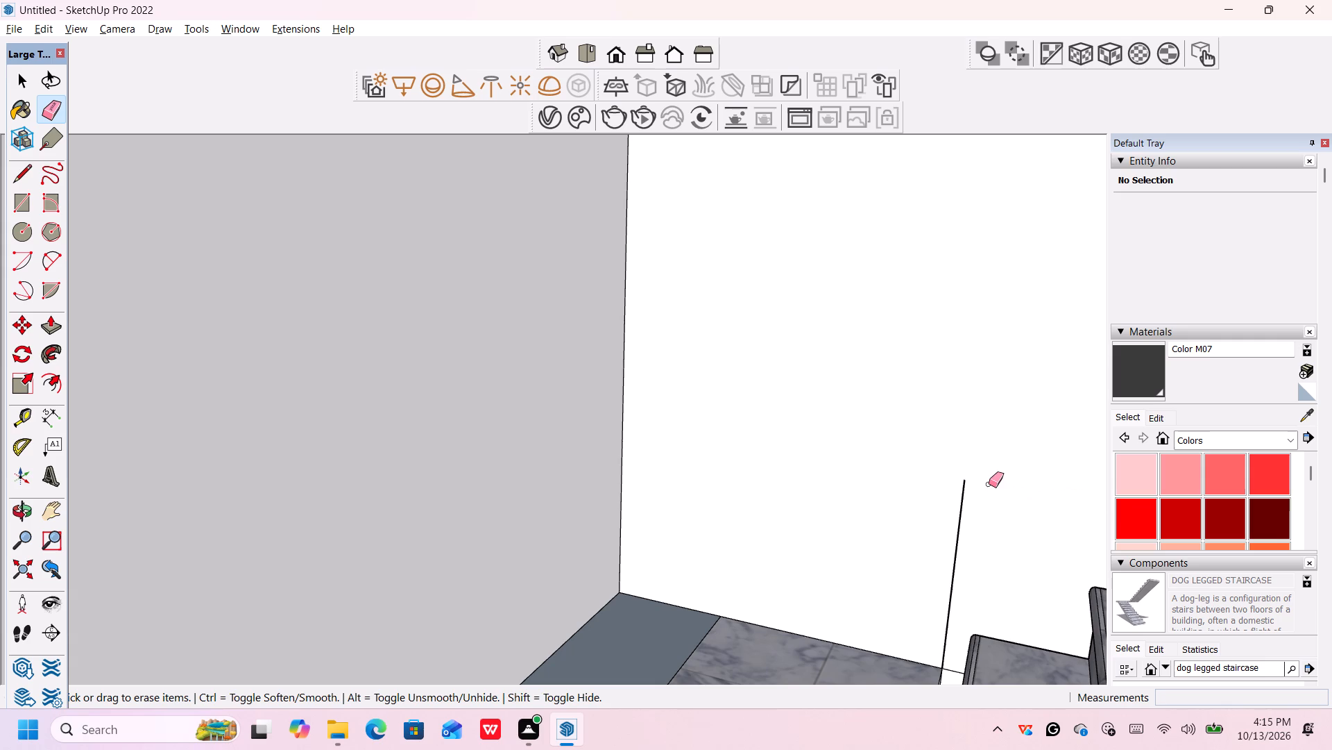
{"action": "left_click", "coordinate": [959, 508]}
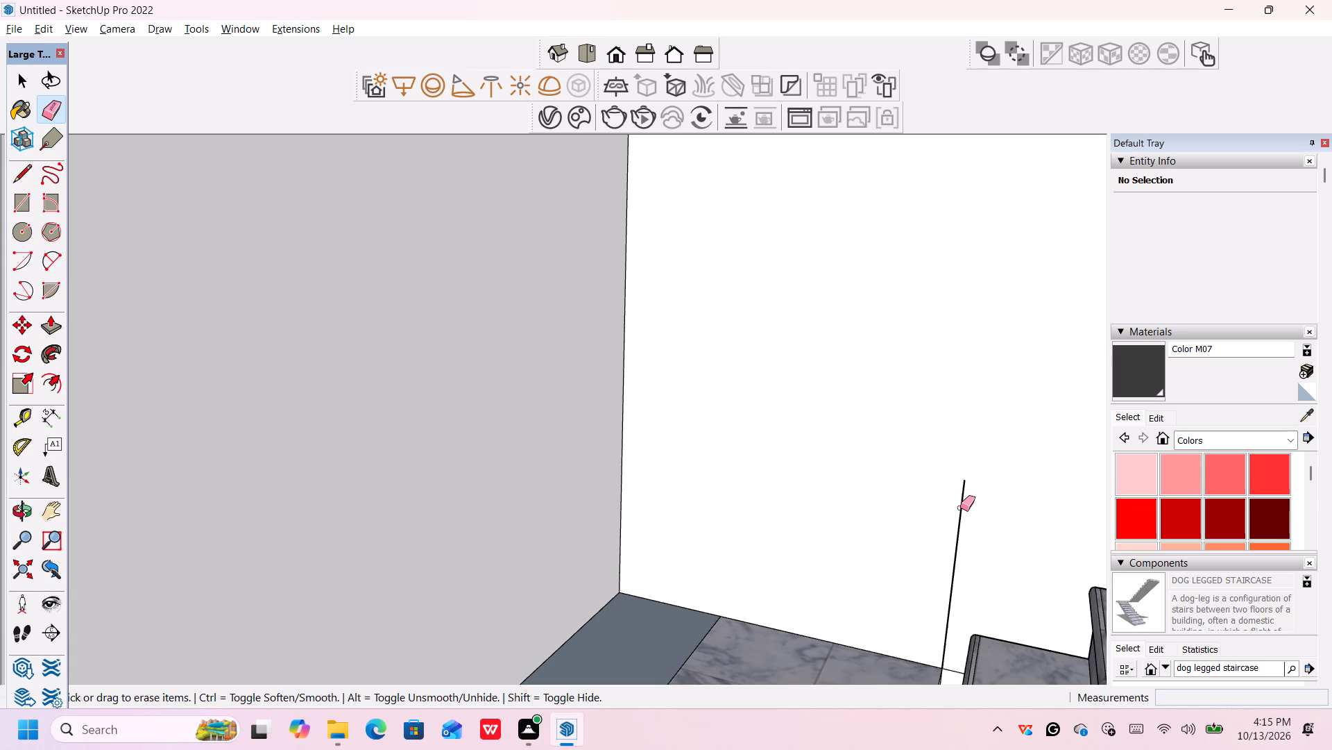
{"action": "left_click", "coordinate": [962, 510]}
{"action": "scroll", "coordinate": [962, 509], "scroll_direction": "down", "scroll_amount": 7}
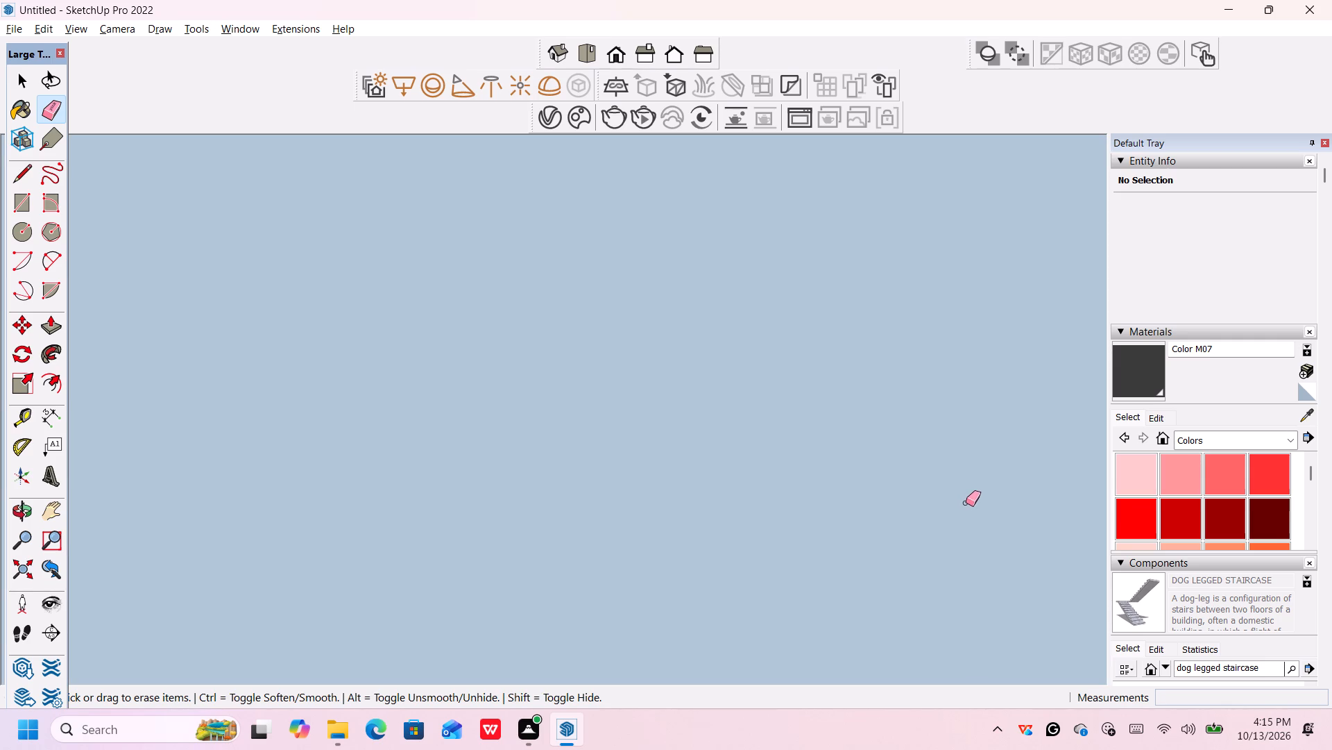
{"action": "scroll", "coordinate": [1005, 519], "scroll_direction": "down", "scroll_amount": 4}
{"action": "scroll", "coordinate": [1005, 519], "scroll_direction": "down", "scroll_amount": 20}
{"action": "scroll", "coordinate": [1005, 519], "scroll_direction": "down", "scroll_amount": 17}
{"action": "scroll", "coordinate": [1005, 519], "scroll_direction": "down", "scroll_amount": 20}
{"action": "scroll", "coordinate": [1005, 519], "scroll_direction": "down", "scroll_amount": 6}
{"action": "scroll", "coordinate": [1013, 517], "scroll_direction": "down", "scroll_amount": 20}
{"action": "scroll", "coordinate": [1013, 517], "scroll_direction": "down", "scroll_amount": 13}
Erase the three lines of the small rectangle on the main roof slab and the two leftover dots at its corners.
{"action": "scroll", "coordinate": [1012, 517], "scroll_direction": "down", "scroll_amount": 4}
{"action": "scroll", "coordinate": [1012, 517], "scroll_direction": "up", "scroll_amount": 1}
{"action": "scroll", "coordinate": [1012, 517], "scroll_direction": "down", "scroll_amount": 15}
{"action": "scroll", "coordinate": [1012, 517], "scroll_direction": "down", "scroll_amount": 16}
{"action": "scroll", "coordinate": [1012, 517], "scroll_direction": "down", "scroll_amount": 20}
{"action": "scroll", "coordinate": [1012, 517], "scroll_direction": "down", "scroll_amount": 20}
{"action": "scroll", "coordinate": [1012, 517], "scroll_direction": "down", "scroll_amount": 6}
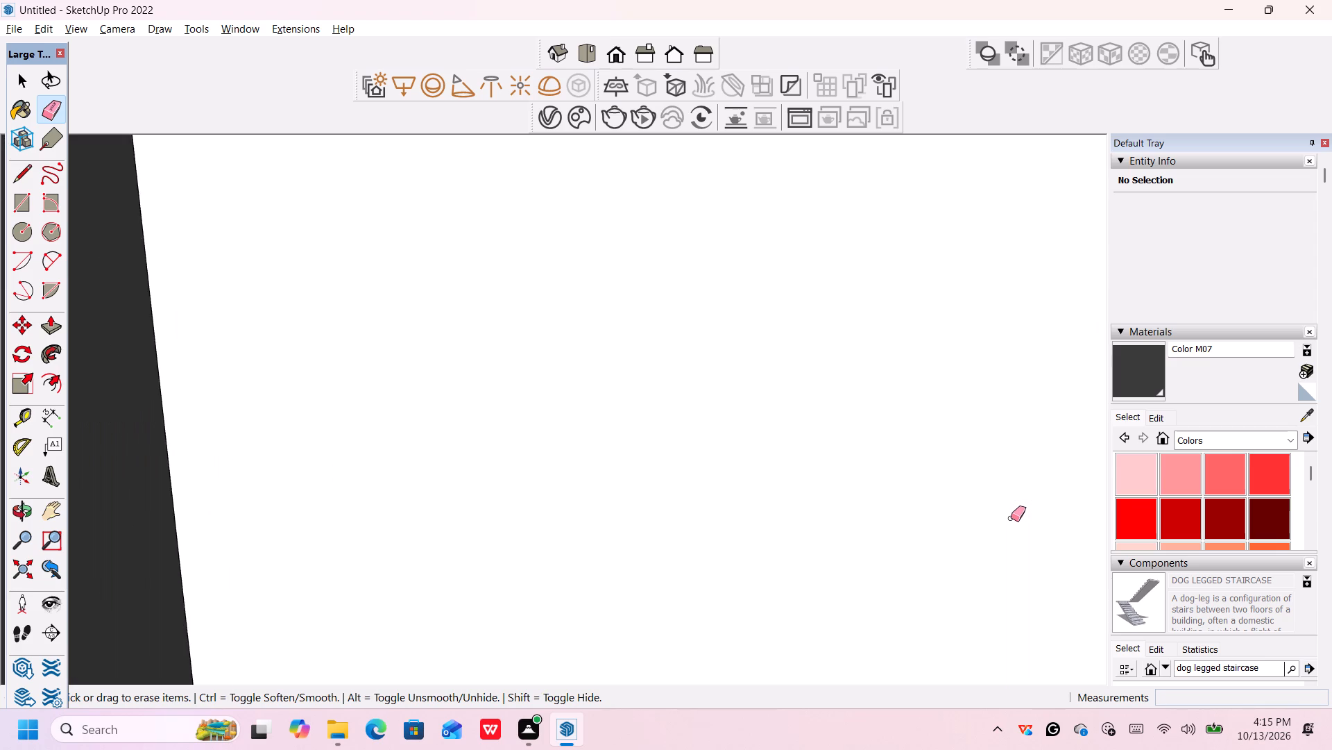
{"action": "scroll", "coordinate": [1011, 518], "scroll_direction": "down", "scroll_amount": 20}
{"action": "scroll", "coordinate": [1011, 518], "scroll_direction": "down", "scroll_amount": 20}
{"action": "scroll", "coordinate": [1011, 518], "scroll_direction": "down", "scroll_amount": 6}
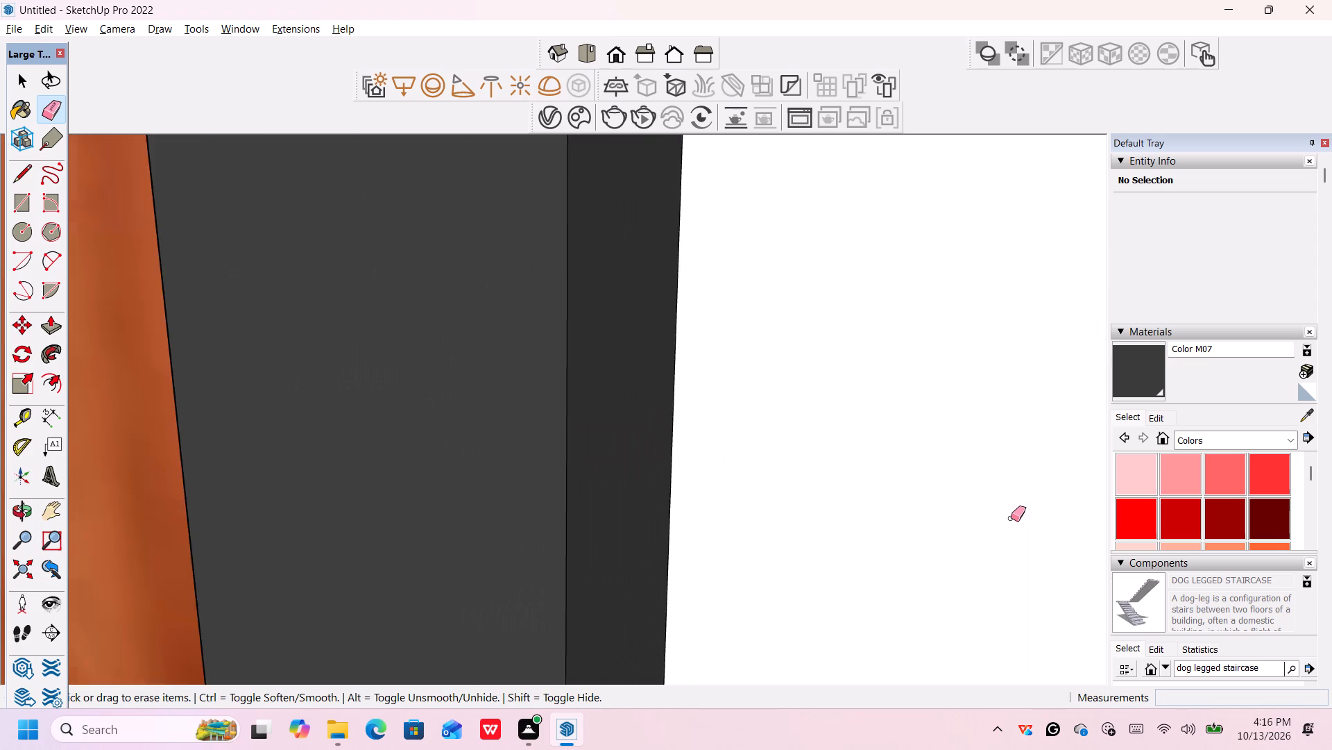
{"action": "scroll", "coordinate": [1011, 518], "scroll_direction": "down", "scroll_amount": 9}
{"action": "scroll", "coordinate": [1011, 518], "scroll_direction": "up", "scroll_amount": 1}
{"action": "scroll", "coordinate": [1011, 518], "scroll_direction": "down", "scroll_amount": 20}
{"action": "scroll", "coordinate": [1011, 518], "scroll_direction": "down", "scroll_amount": 7}
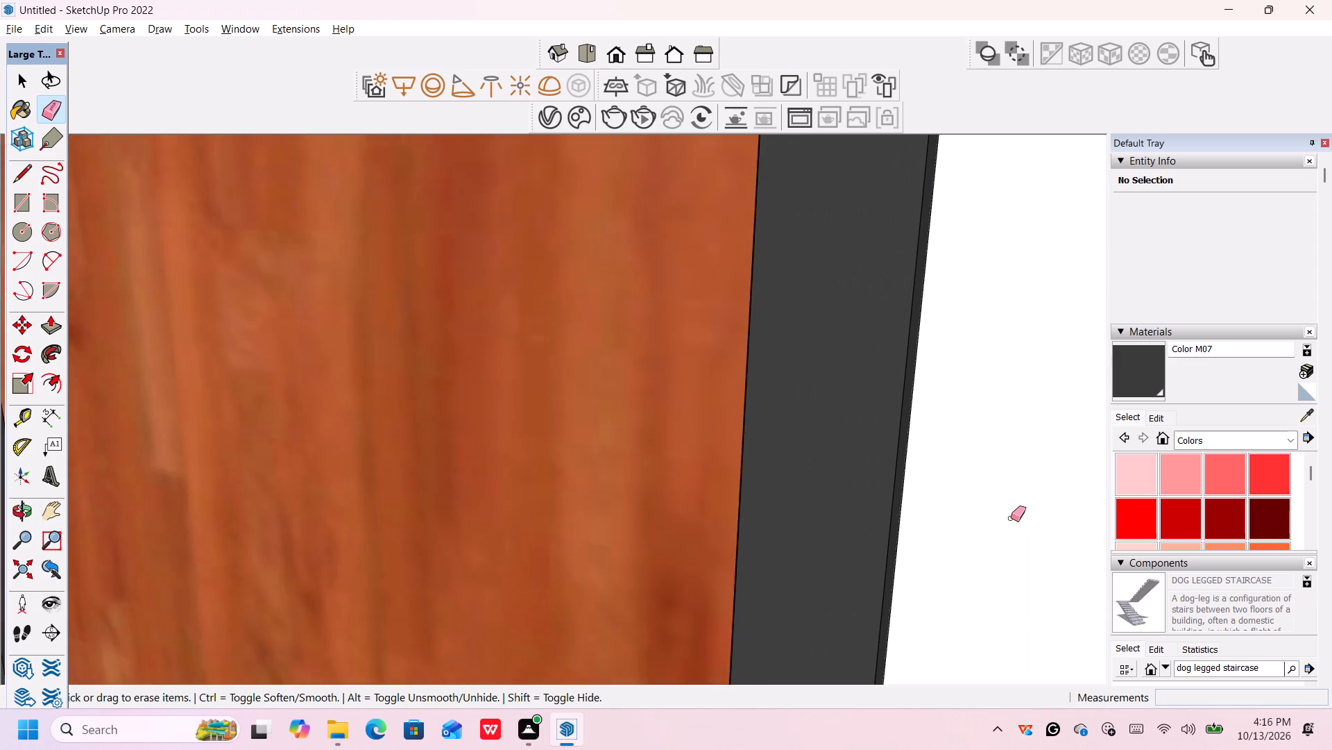
{"action": "scroll", "coordinate": [1011, 518], "scroll_direction": "down", "scroll_amount": 20}
{"action": "scroll", "coordinate": [1011, 518], "scroll_direction": "down", "scroll_amount": 20}
{"action": "scroll", "coordinate": [1011, 518], "scroll_direction": "down", "scroll_amount": 5}
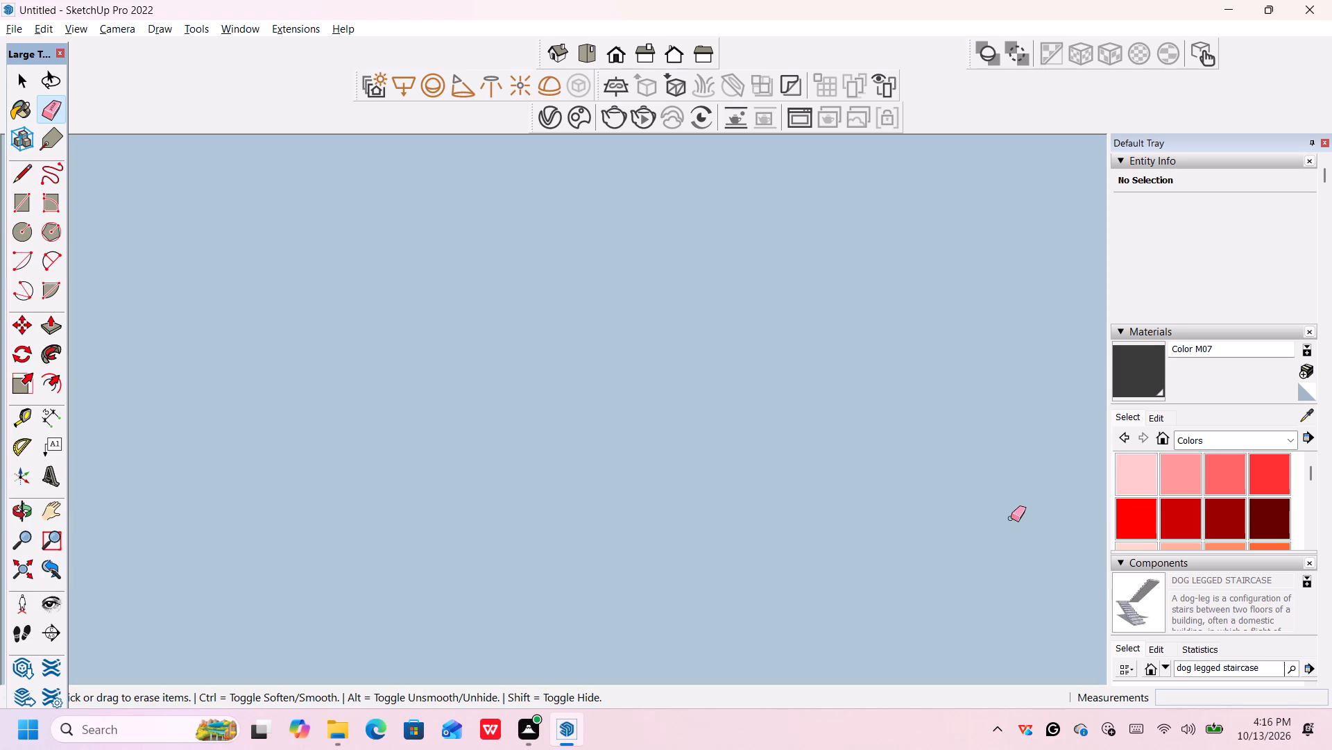
{"action": "scroll", "coordinate": [1011, 518], "scroll_direction": "down", "scroll_amount": 8}
{"action": "key", "text": "space"}
{"action": "scroll", "coordinate": [1011, 517], "scroll_direction": "down", "scroll_amount": 8}
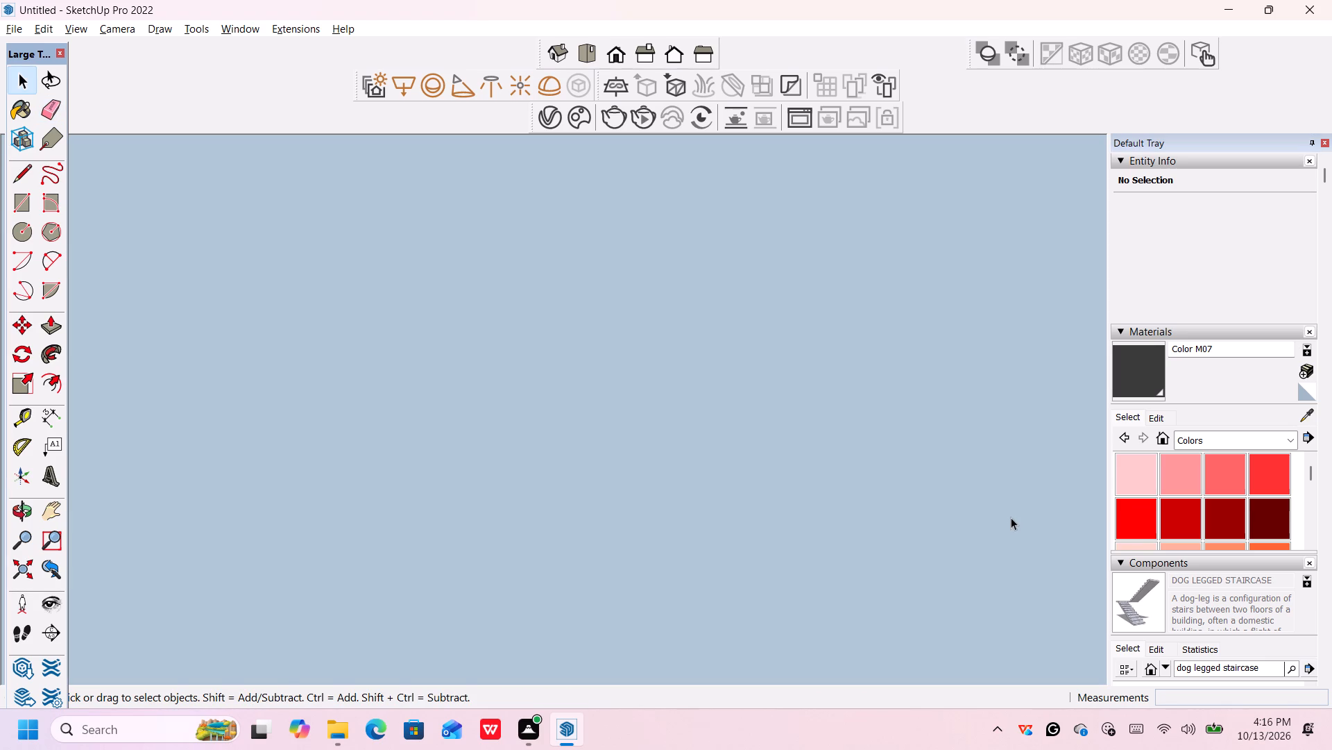
{"action": "scroll", "coordinate": [1011, 517], "scroll_direction": "down", "scroll_amount": 12}
{"action": "scroll", "coordinate": [1011, 517], "scroll_direction": "down", "scroll_amount": 18}
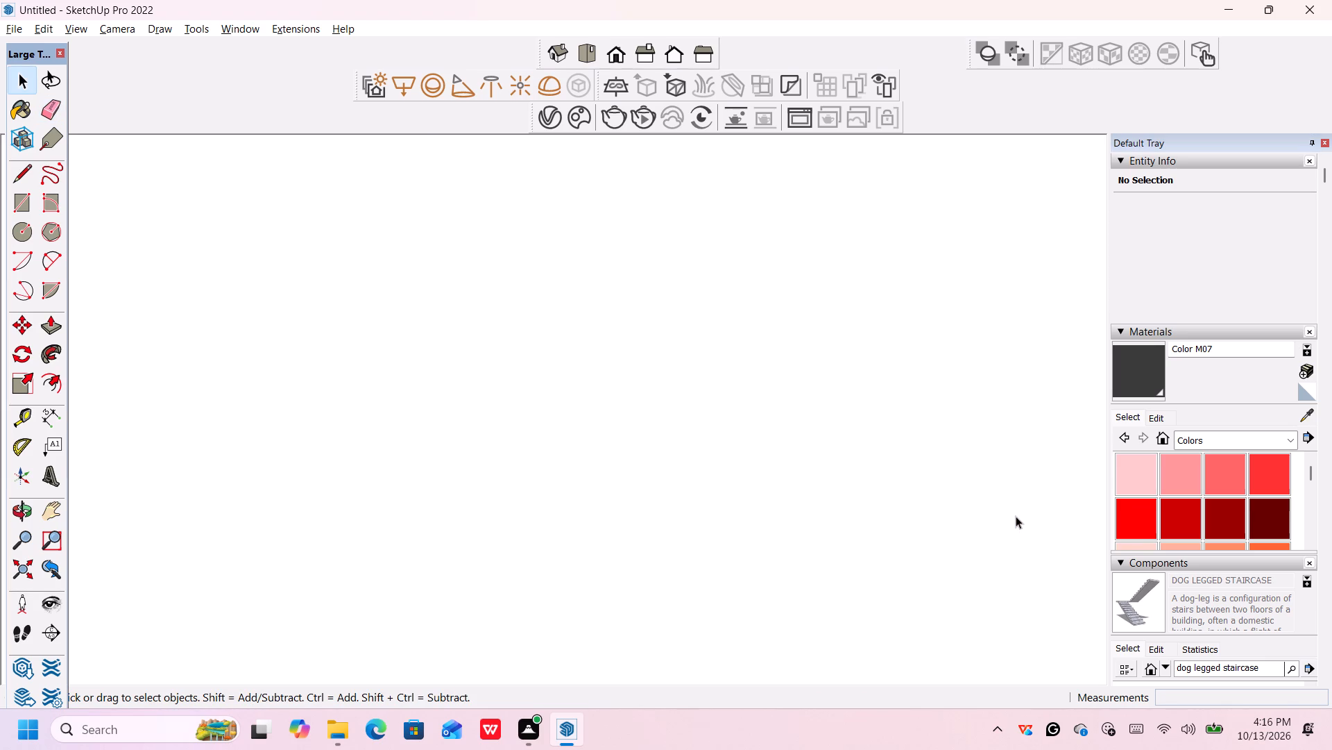
{"action": "scroll", "coordinate": [1016, 516], "scroll_direction": "down", "scroll_amount": 12}
{"action": "scroll", "coordinate": [1016, 516], "scroll_direction": "up", "scroll_amount": 1}
{"action": "scroll", "coordinate": [1016, 516], "scroll_direction": "down", "scroll_amount": 7}
{"action": "scroll", "coordinate": [1016, 516], "scroll_direction": "down", "scroll_amount": 16}
{"action": "scroll", "coordinate": [1016, 516], "scroll_direction": "down", "scroll_amount": 8}
{"action": "scroll", "coordinate": [1016, 516], "scroll_direction": "down", "scroll_amount": 20}
{"action": "scroll", "coordinate": [1016, 516], "scroll_direction": "down", "scroll_amount": 16}
{"action": "scroll", "coordinate": [1014, 516], "scroll_direction": "up", "scroll_amount": 1}
{"action": "scroll", "coordinate": [1014, 518], "scroll_direction": "down", "scroll_amount": 20}
{"action": "scroll", "coordinate": [1014, 518], "scroll_direction": "down", "scroll_amount": 17}
{"action": "scroll", "coordinate": [1014, 517], "scroll_direction": "up", "scroll_amount": 1}
{"action": "scroll", "coordinate": [1014, 517], "scroll_direction": "down", "scroll_amount": 4}
{"action": "scroll", "coordinate": [1014, 517], "scroll_direction": "down", "scroll_amount": 18}
{"action": "scroll", "coordinate": [1014, 516], "scroll_direction": "down", "scroll_amount": 19}
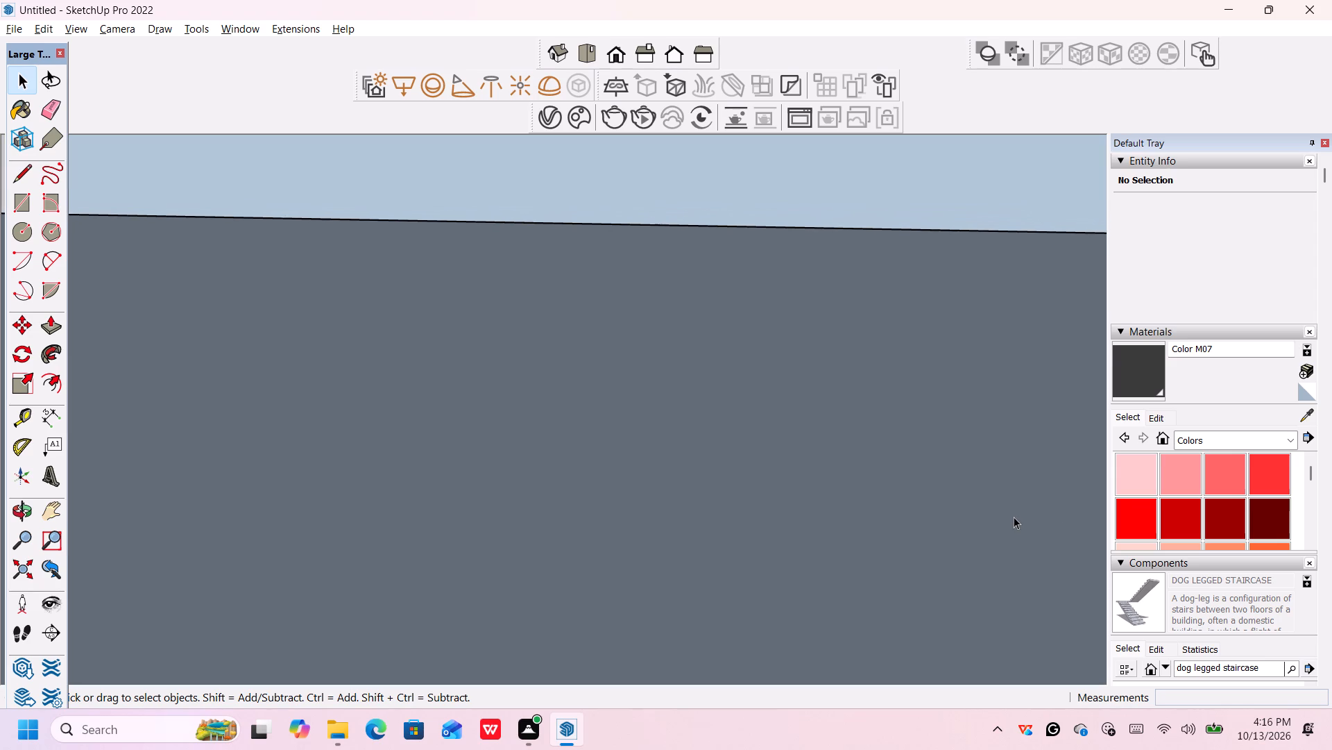
{"action": "scroll", "coordinate": [1014, 517], "scroll_direction": "down", "scroll_amount": 11}
{"action": "scroll", "coordinate": [792, 508], "scroll_direction": "down", "scroll_amount": 16}
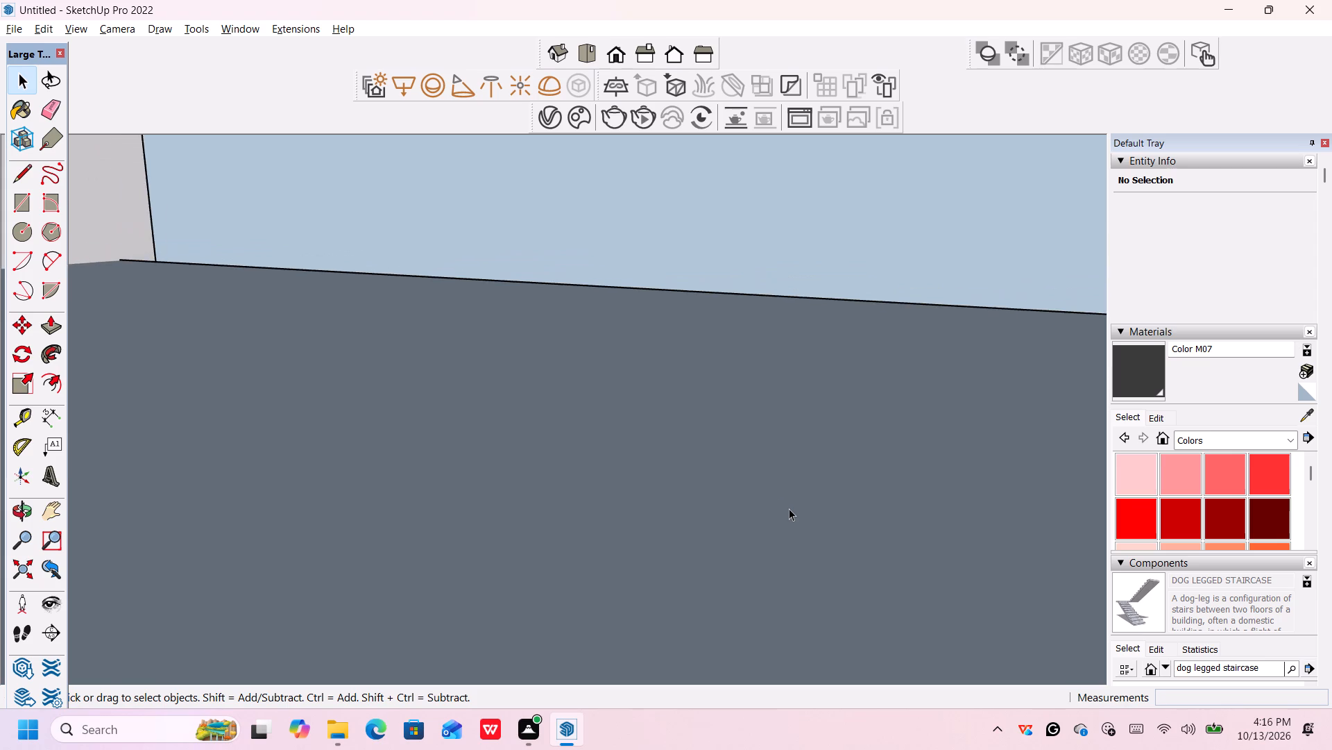
{"action": "scroll", "coordinate": [789, 508], "scroll_direction": "down", "scroll_amount": 13}
{"action": "scroll", "coordinate": [789, 508], "scroll_direction": "down", "scroll_amount": 19}
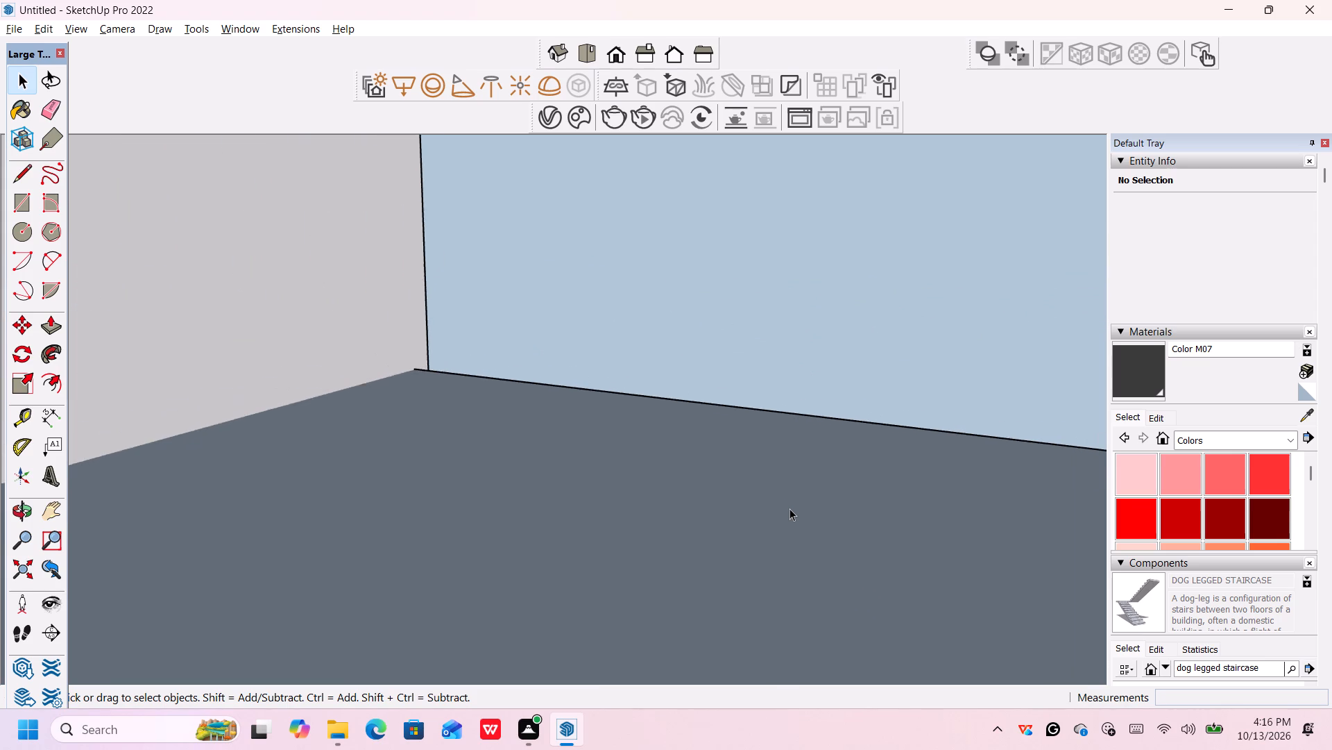
{"action": "scroll", "coordinate": [789, 508], "scroll_direction": "down", "scroll_amount": 4}
{"action": "scroll", "coordinate": [789, 508], "scroll_direction": "down", "scroll_amount": 20}
{"action": "scroll", "coordinate": [789, 508], "scroll_direction": "down", "scroll_amount": 7}
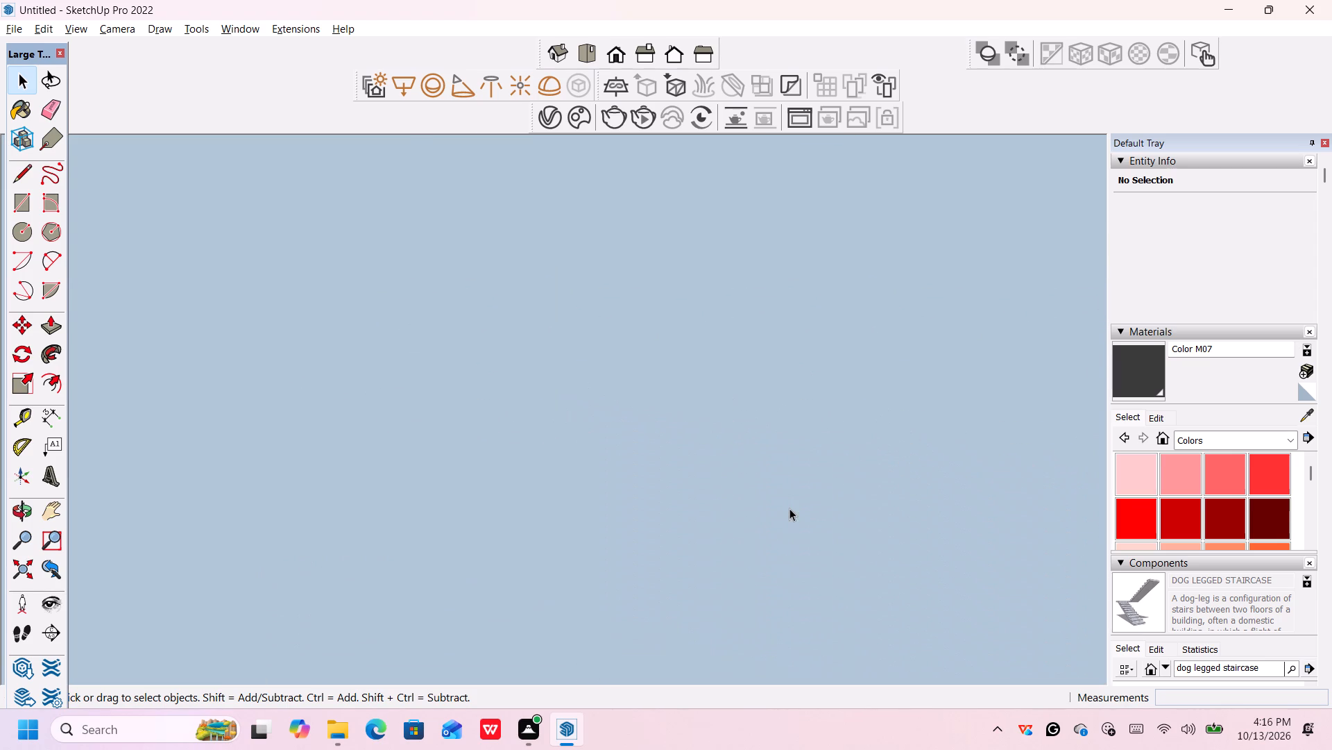
{"action": "scroll", "coordinate": [789, 508], "scroll_direction": "down", "scroll_amount": 20}
{"action": "scroll", "coordinate": [789, 508], "scroll_direction": "down", "scroll_amount": 17}
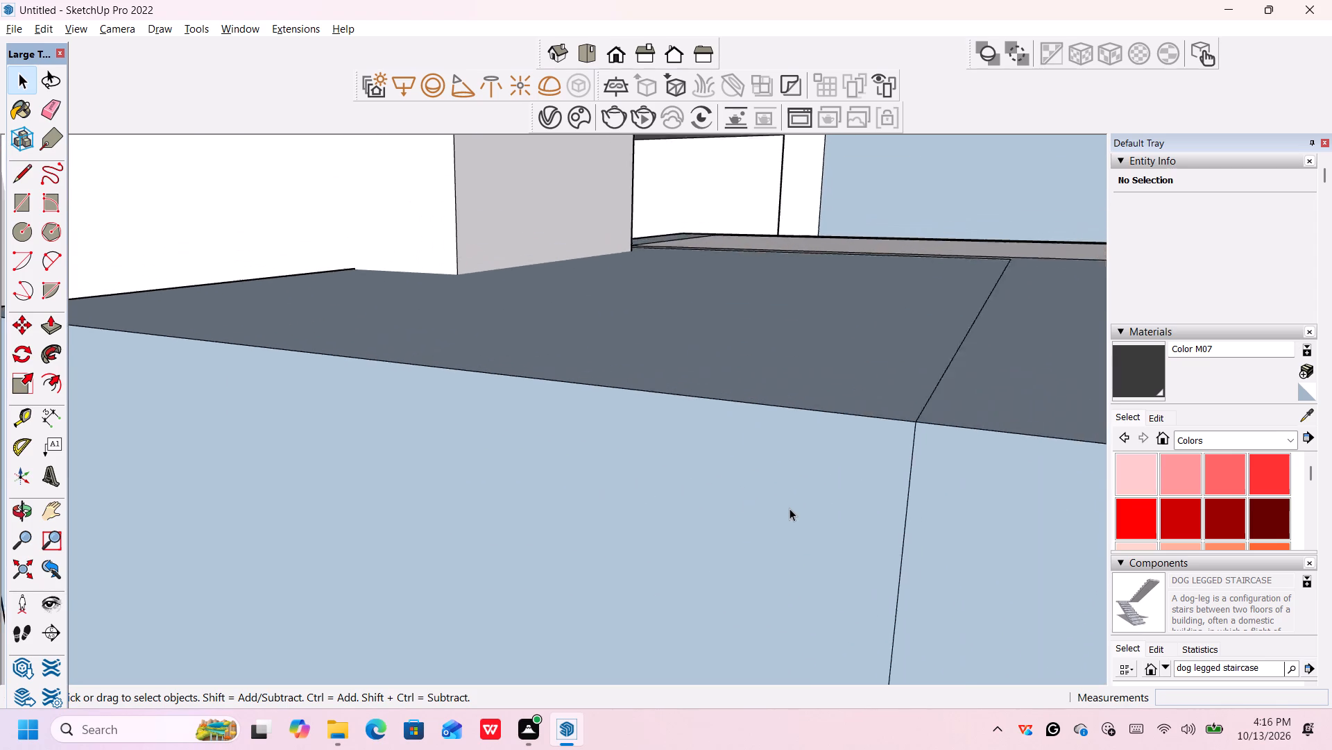
{"action": "scroll", "coordinate": [789, 508], "scroll_direction": "down", "scroll_amount": 19}
{"action": "scroll", "coordinate": [789, 508], "scroll_direction": "down", "scroll_amount": 14}
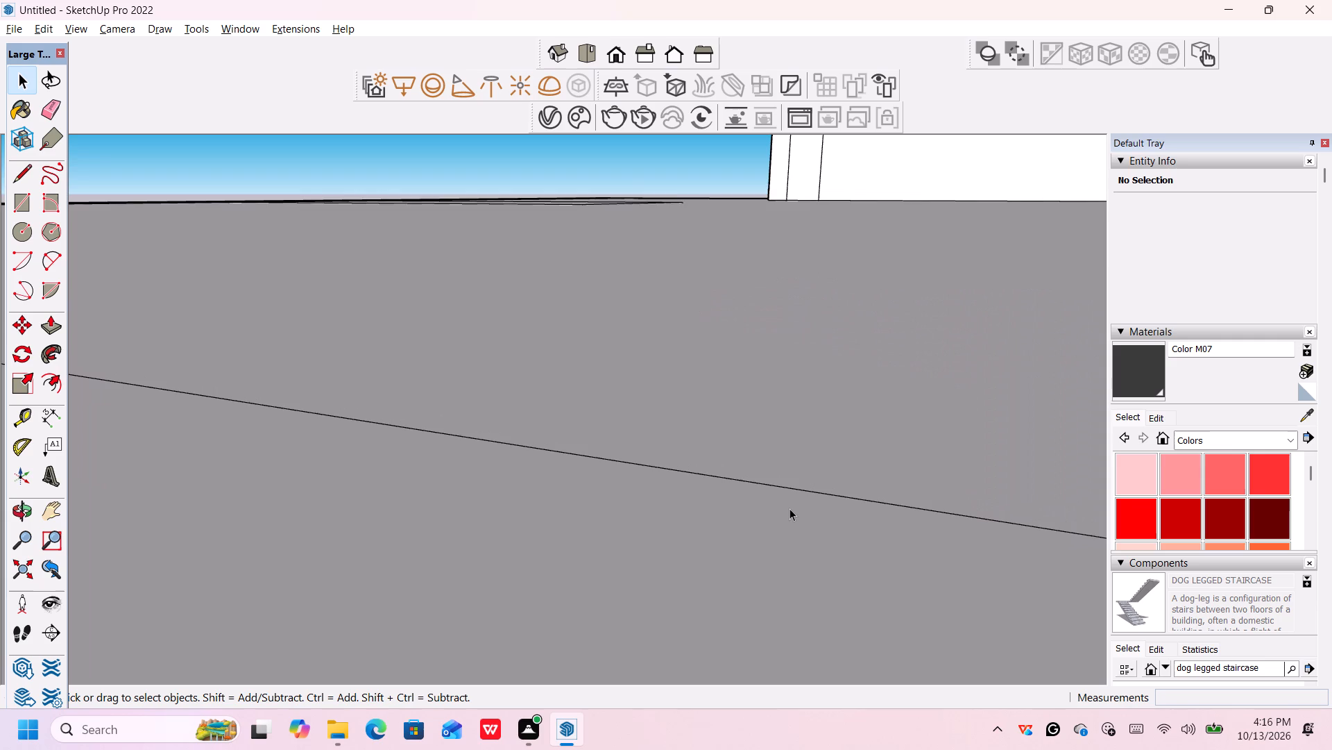
{"action": "scroll", "coordinate": [789, 508], "scroll_direction": "down", "scroll_amount": 6}
{"action": "scroll", "coordinate": [799, 530], "scroll_direction": "down", "scroll_amount": 20}
{"action": "scroll", "coordinate": [799, 530], "scroll_direction": "down", "scroll_amount": 5}
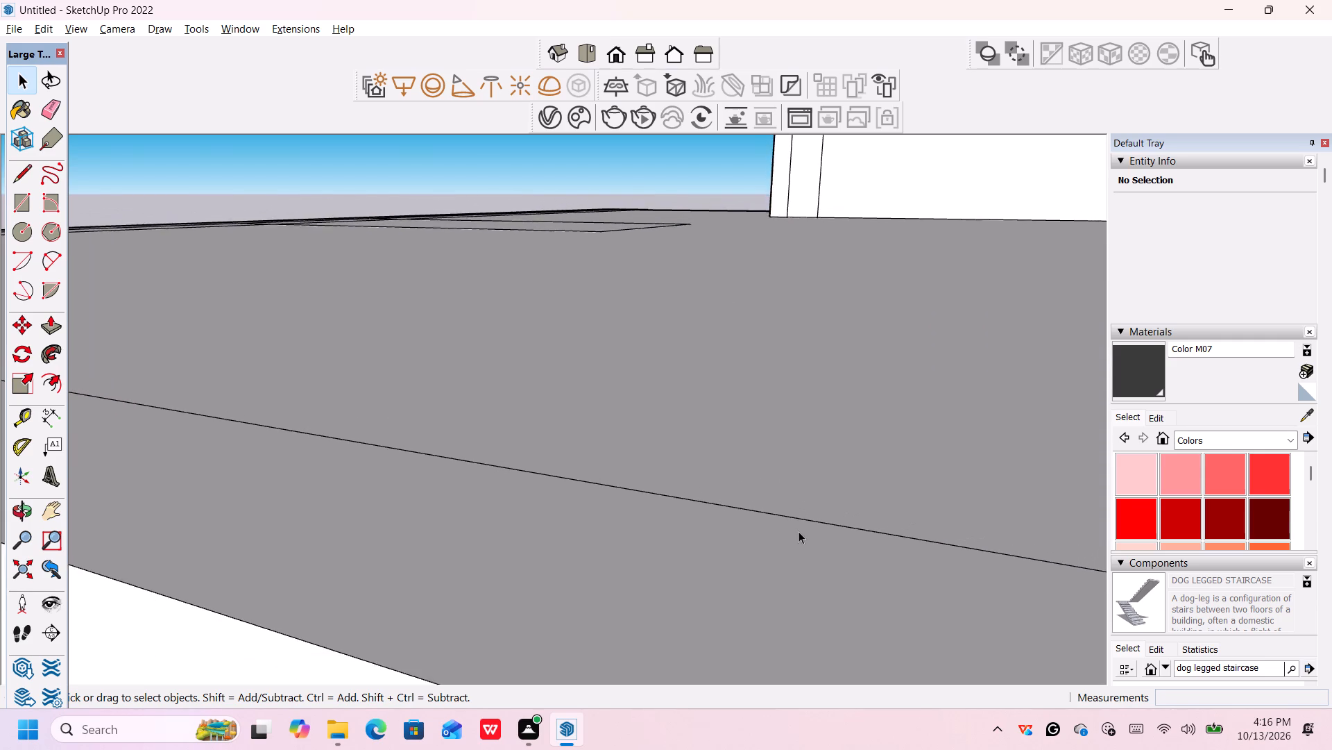
{"action": "scroll", "coordinate": [799, 531], "scroll_direction": "down", "scroll_amount": 2}
{"action": "scroll", "coordinate": [799, 531], "scroll_direction": "down", "scroll_amount": 20}
{"action": "scroll", "coordinate": [799, 531], "scroll_direction": "down", "scroll_amount": 14}
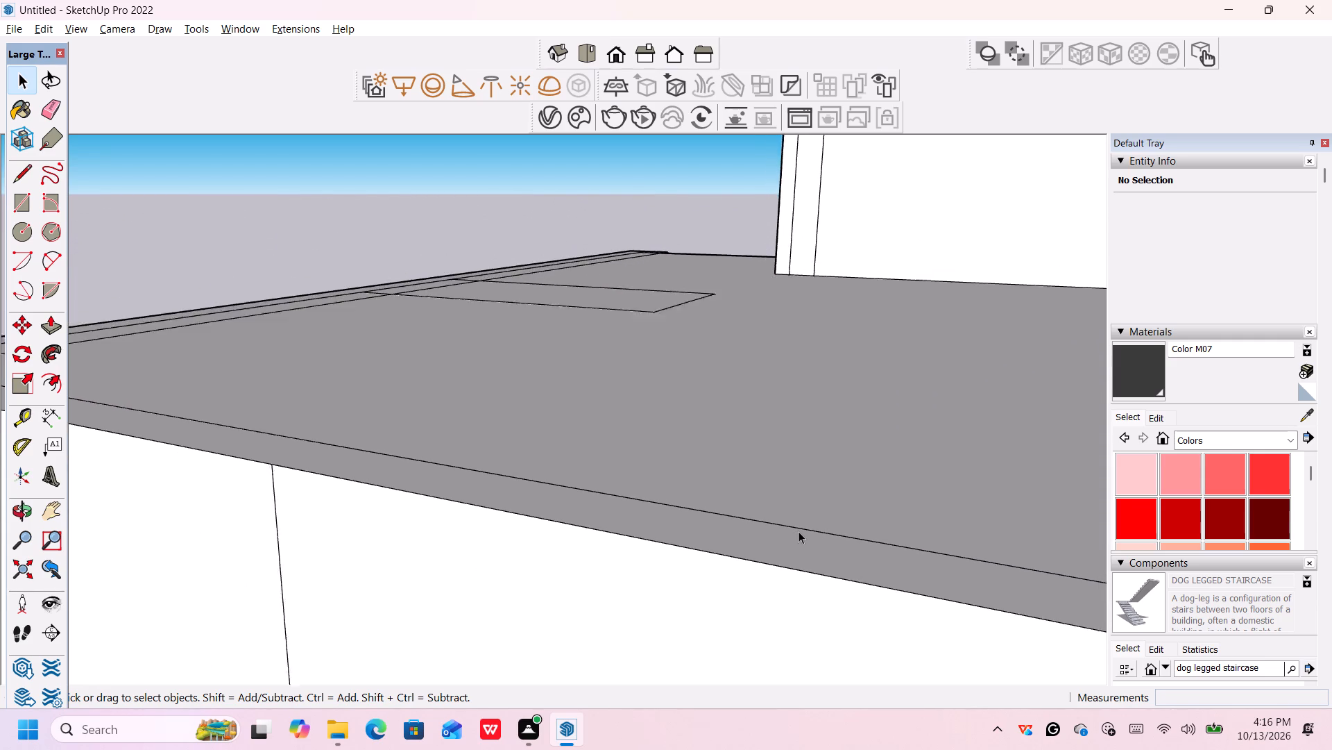
{"action": "scroll", "coordinate": [799, 531], "scroll_direction": "down", "scroll_amount": 18}
{"action": "scroll", "coordinate": [799, 531], "scroll_direction": "down", "scroll_amount": 17}
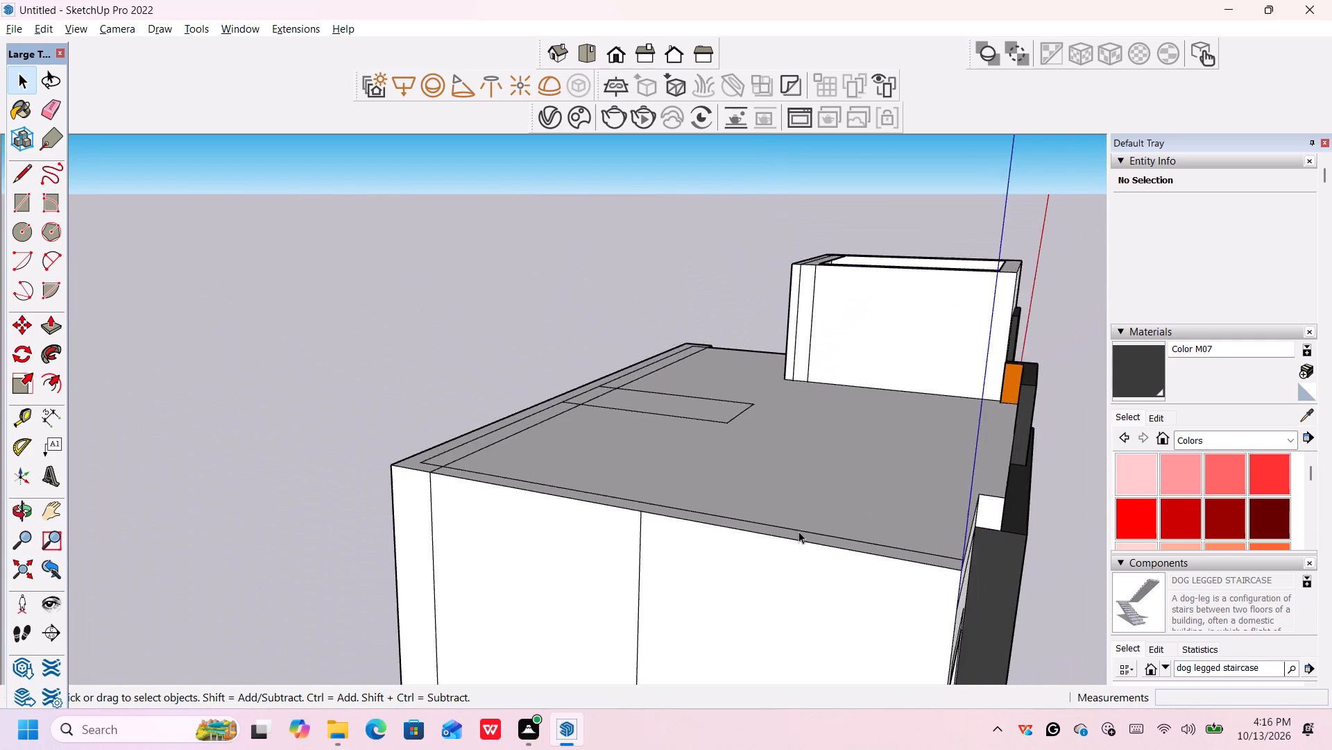
{"action": "scroll", "coordinate": [799, 531], "scroll_direction": "down", "scroll_amount": 15}
{"action": "scroll", "coordinate": [903, 528], "scroll_direction": "down", "scroll_amount": 8}
{"action": "scroll", "coordinate": [974, 583], "scroll_direction": "down", "scroll_amount": 6}
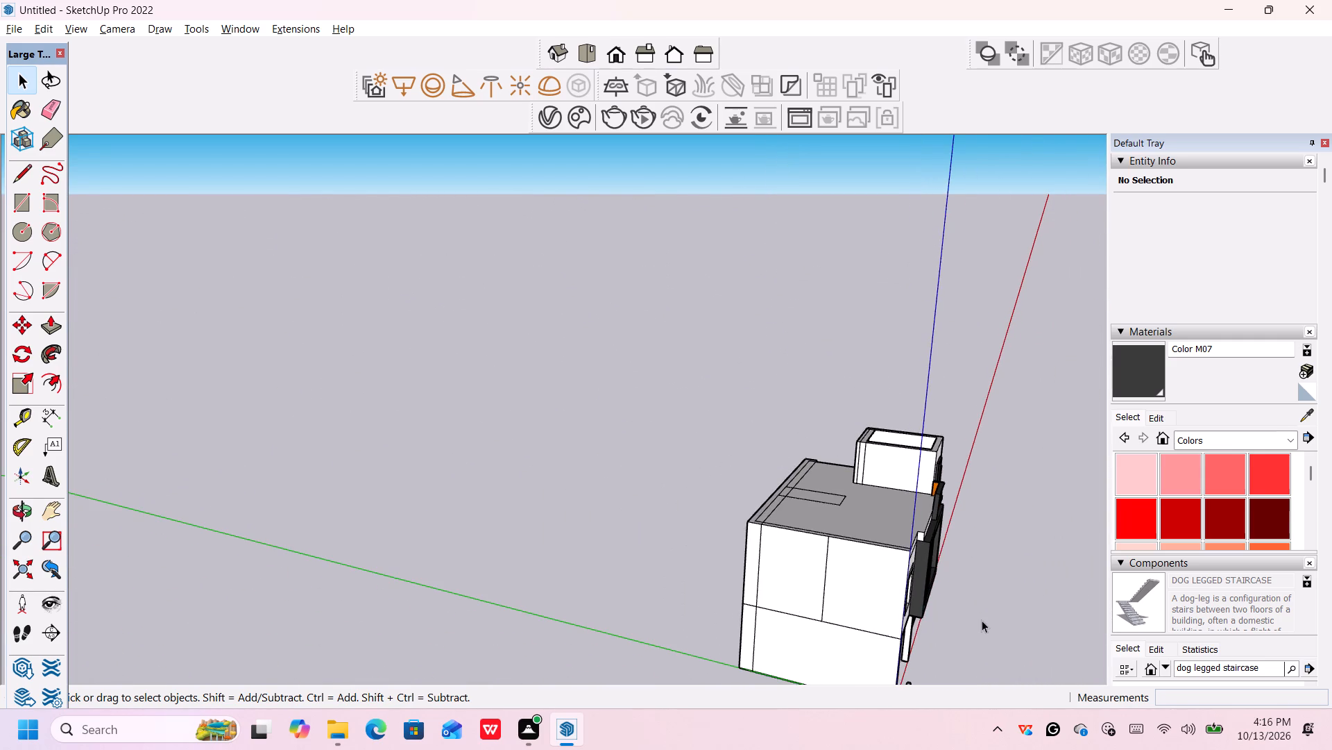
{"action": "middle_click_drag", "start_coordinate": [983, 622], "coordinate": [858, 591]}
{"action": "scroll", "coordinate": [827, 506], "scroll_direction": "up", "scroll_amount": 1}
{"action": "middle_click_drag", "start_coordinate": [827, 506], "coordinate": [853, 618]}
{"action": "scroll", "coordinate": [853, 614], "scroll_direction": "up", "scroll_amount": 2}
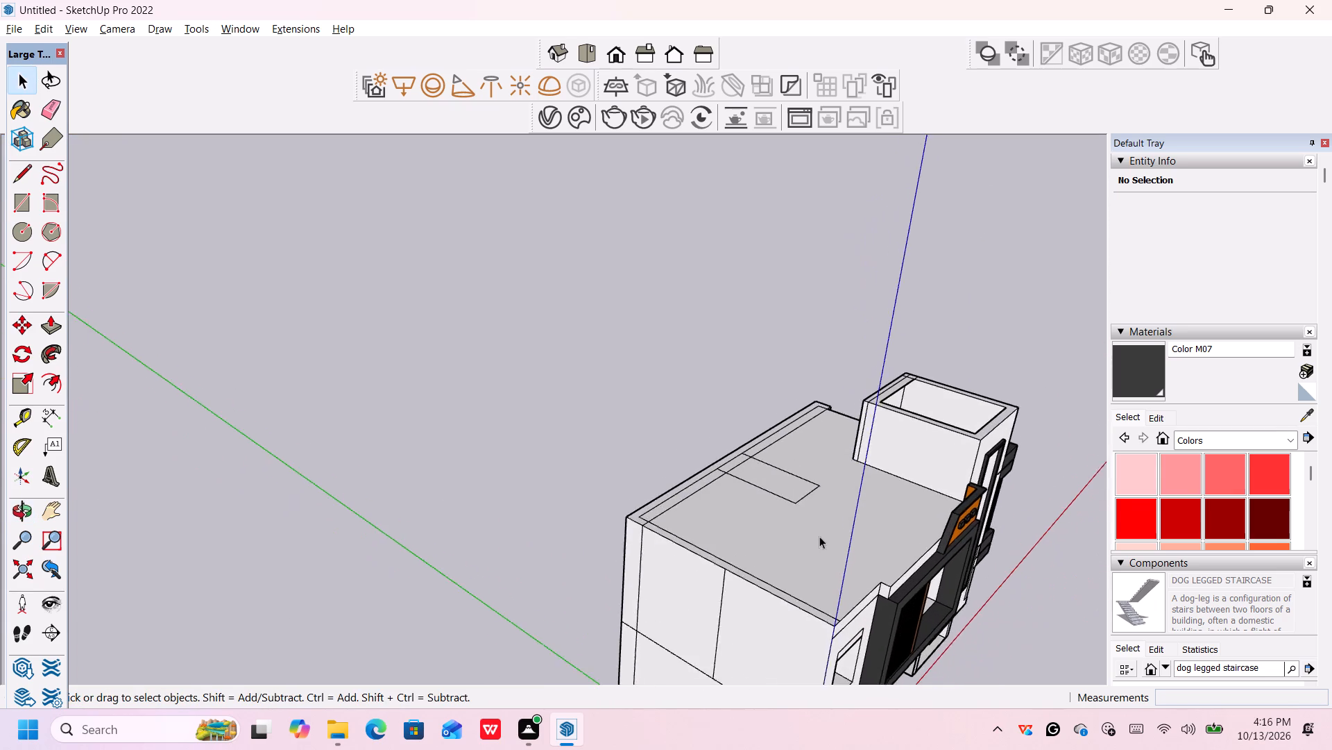
{"action": "scroll", "coordinate": [819, 536], "scroll_direction": "up", "scroll_amount": 2}
{"action": "middle_click_drag", "start_coordinate": [774, 481], "coordinate": [801, 601]}
{"action": "scroll", "coordinate": [801, 601], "scroll_direction": "up", "scroll_amount": 3}
{"action": "scroll", "coordinate": [750, 470], "scroll_direction": "up", "scroll_amount": 5}
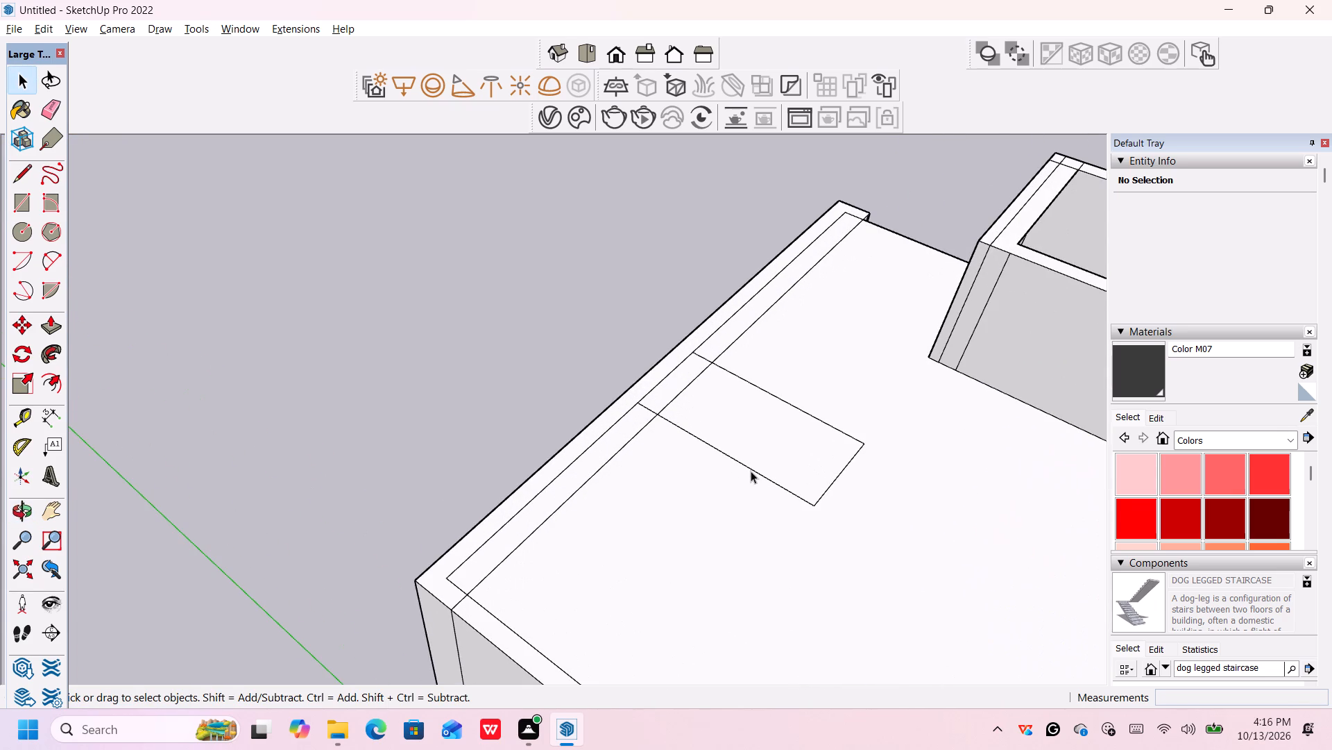
{"action": "key", "text": "e"}
{"action": "left_click", "coordinate": [753, 469]}
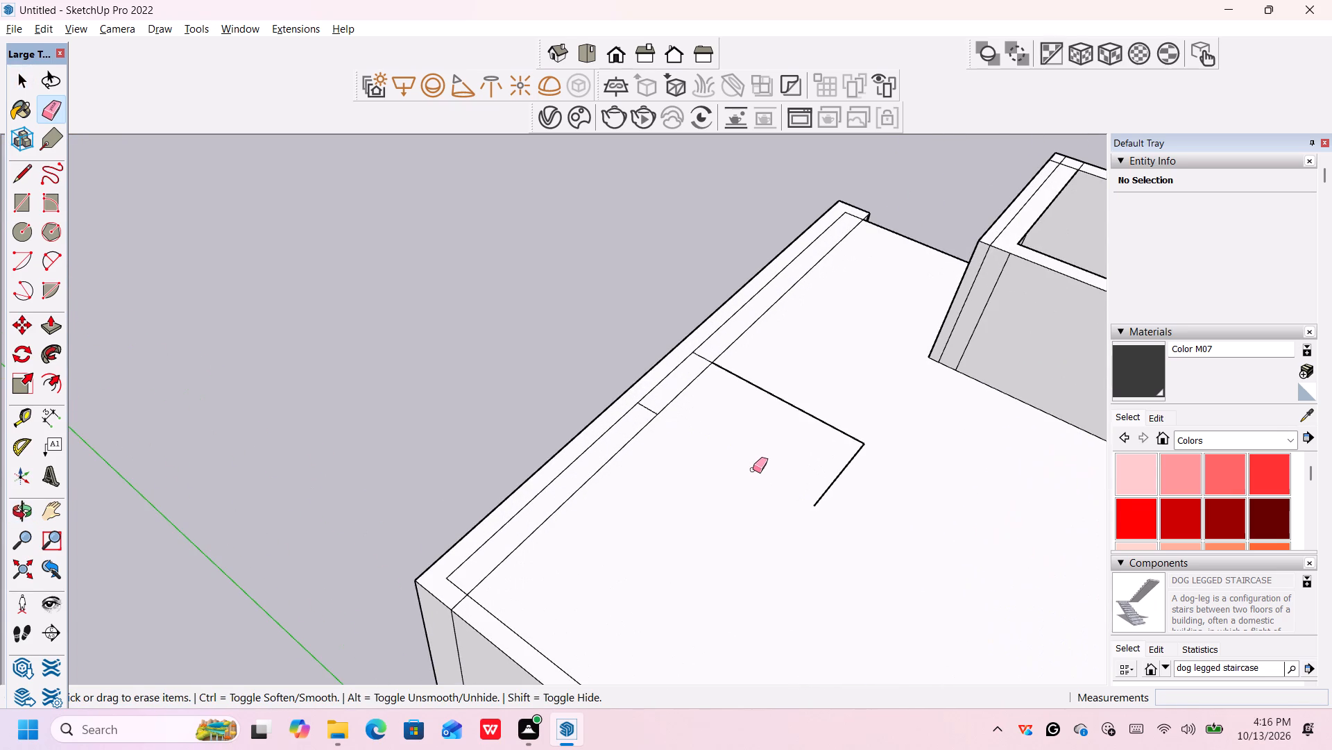
{"action": "left_click", "coordinate": [787, 403]}
{"action": "left_click", "coordinate": [833, 484]}
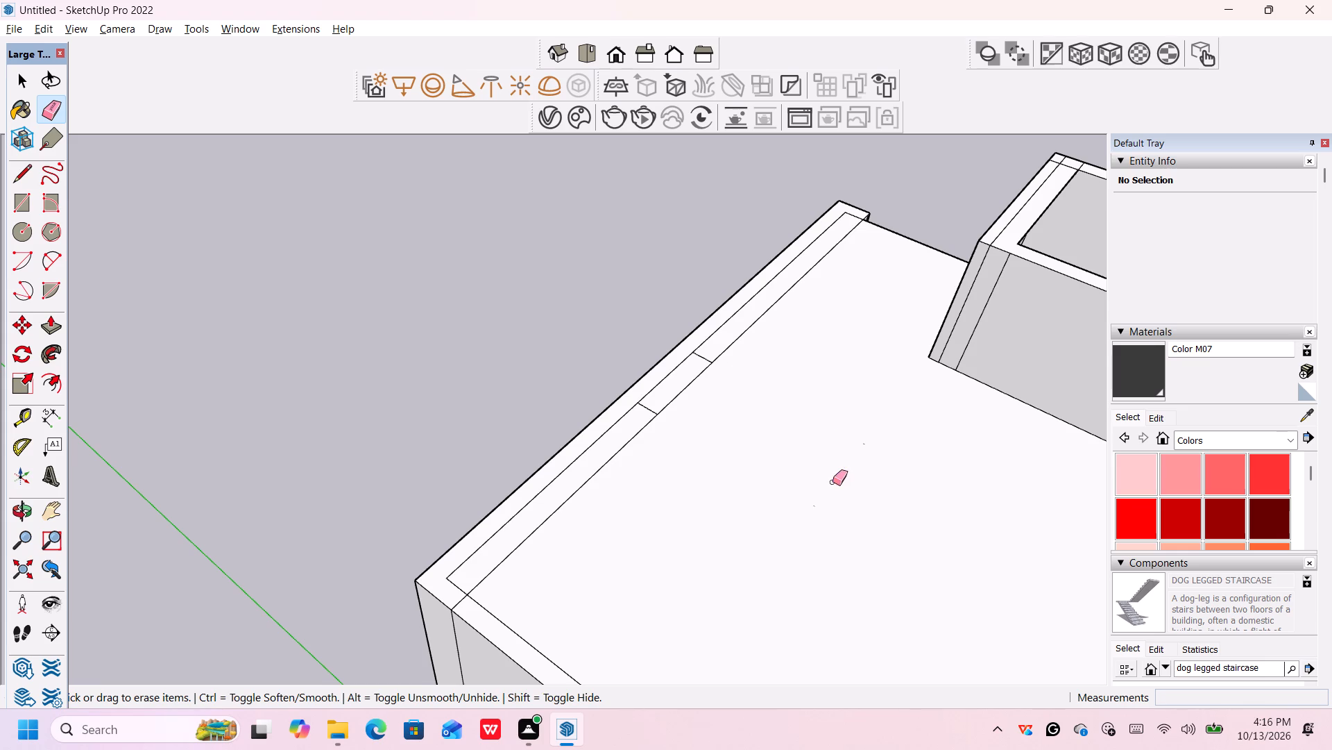
{"action": "scroll", "coordinate": [821, 501], "scroll_direction": "up", "scroll_amount": 3}
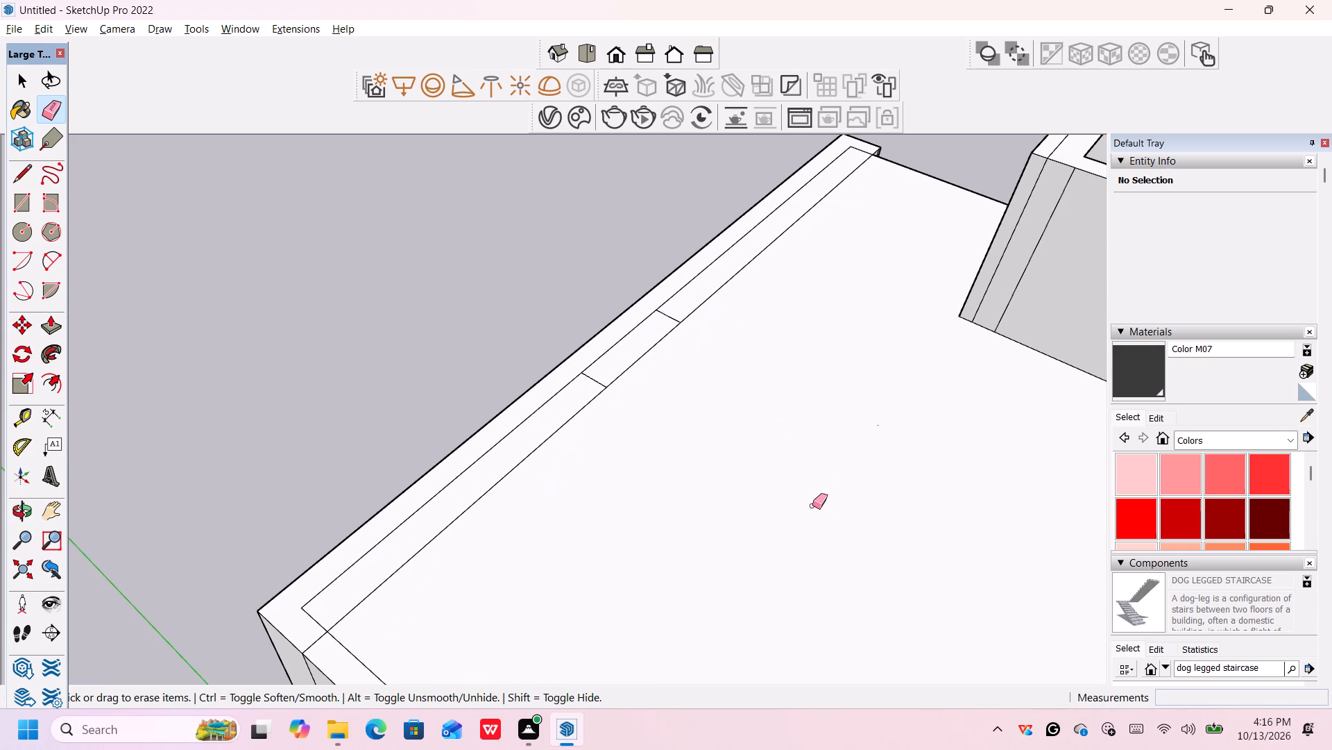
{"action": "left_click", "coordinate": [812, 508]}
{"action": "left_click", "coordinate": [878, 424]}
Erase the two short cross lines in the roof's long edge strip and the inner of the two parallel lines along it.
{"action": "left_click", "coordinate": [664, 314]}
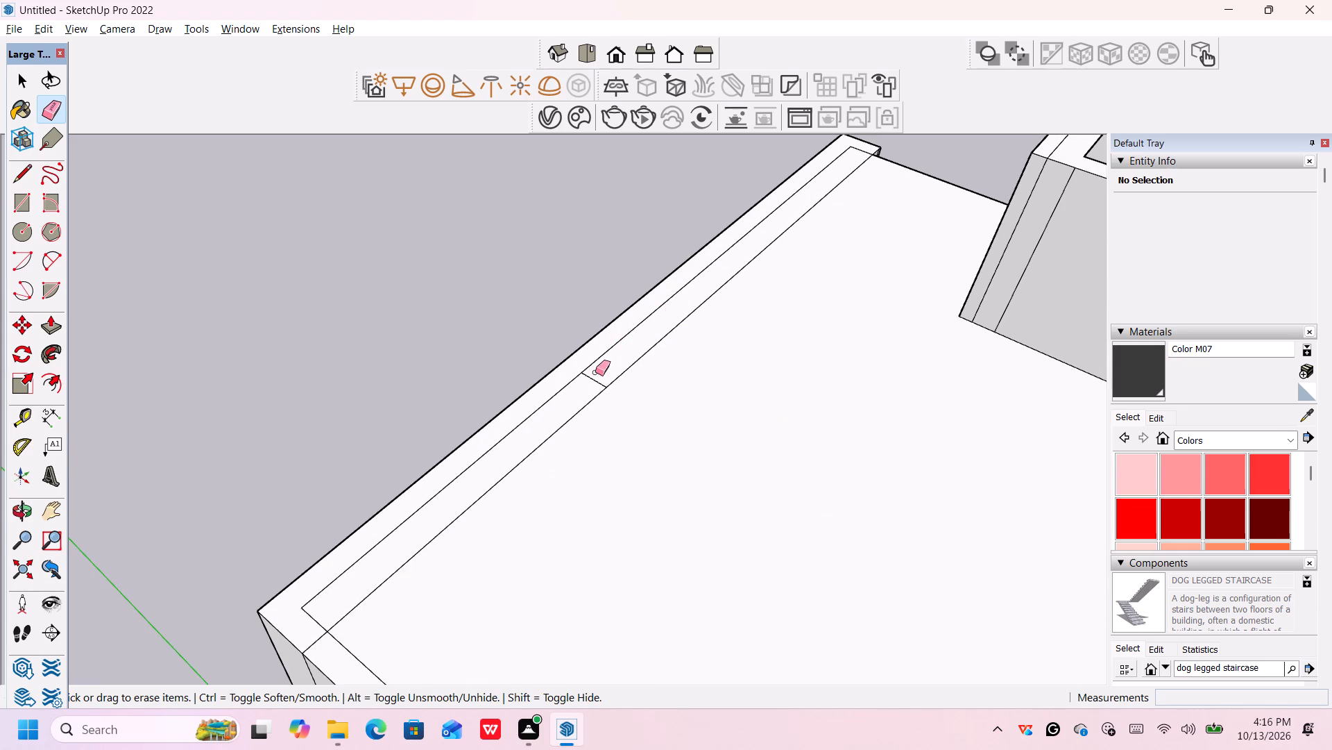
{"action": "left_click", "coordinate": [591, 378]}
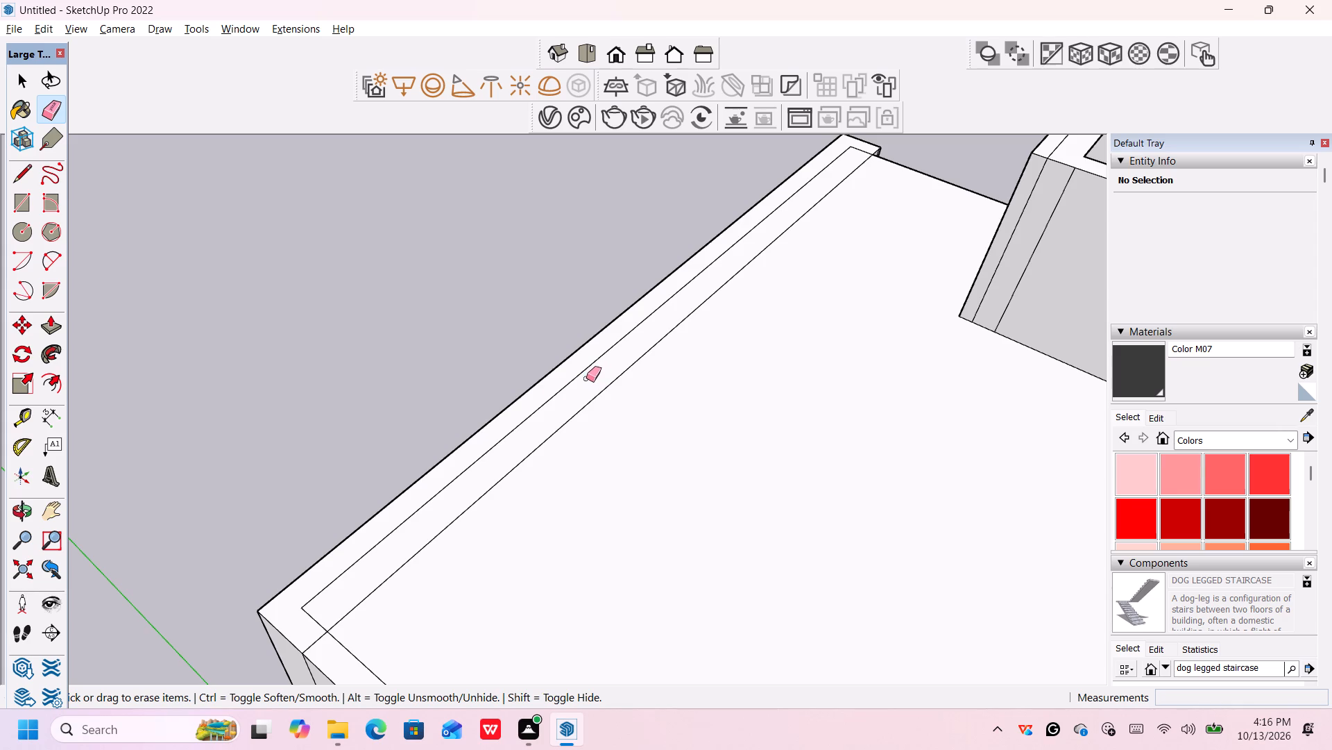
{"action": "scroll", "coordinate": [361, 543], "scroll_direction": "down", "scroll_amount": 5}
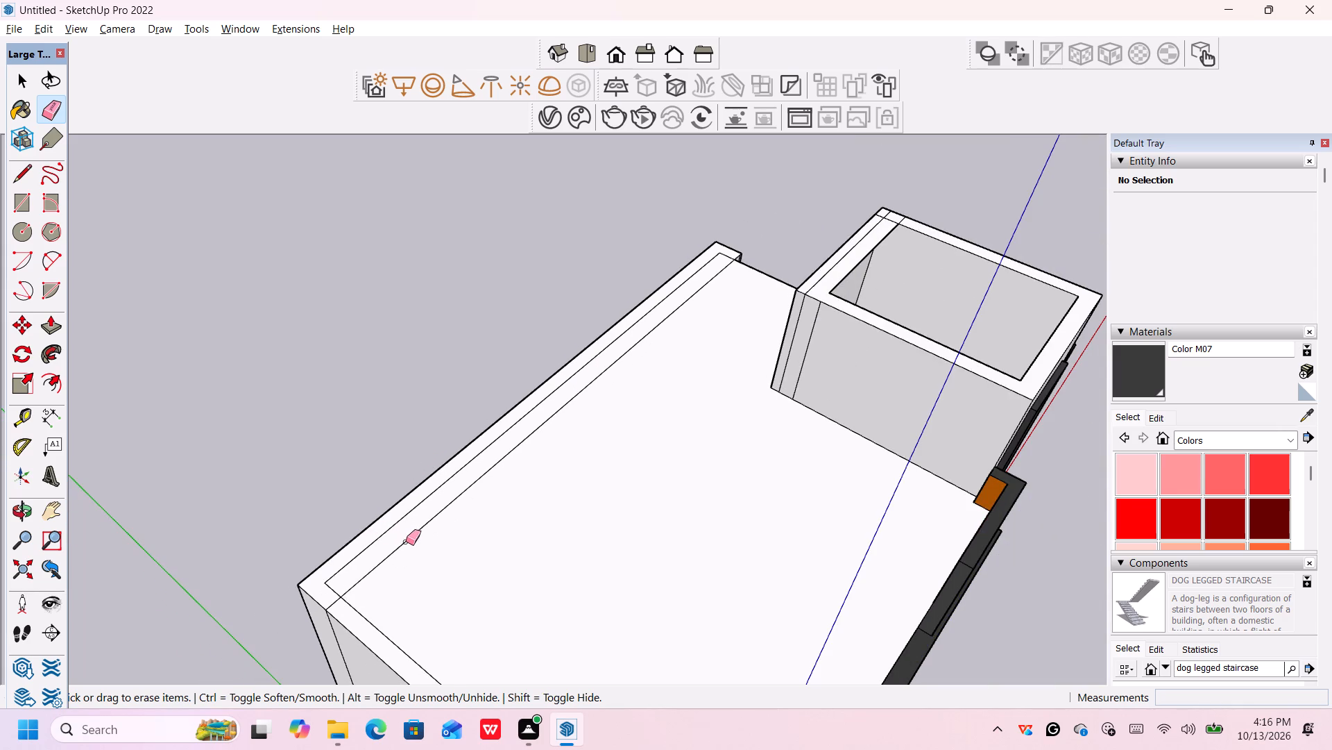
{"action": "left_click", "coordinate": [406, 542]}
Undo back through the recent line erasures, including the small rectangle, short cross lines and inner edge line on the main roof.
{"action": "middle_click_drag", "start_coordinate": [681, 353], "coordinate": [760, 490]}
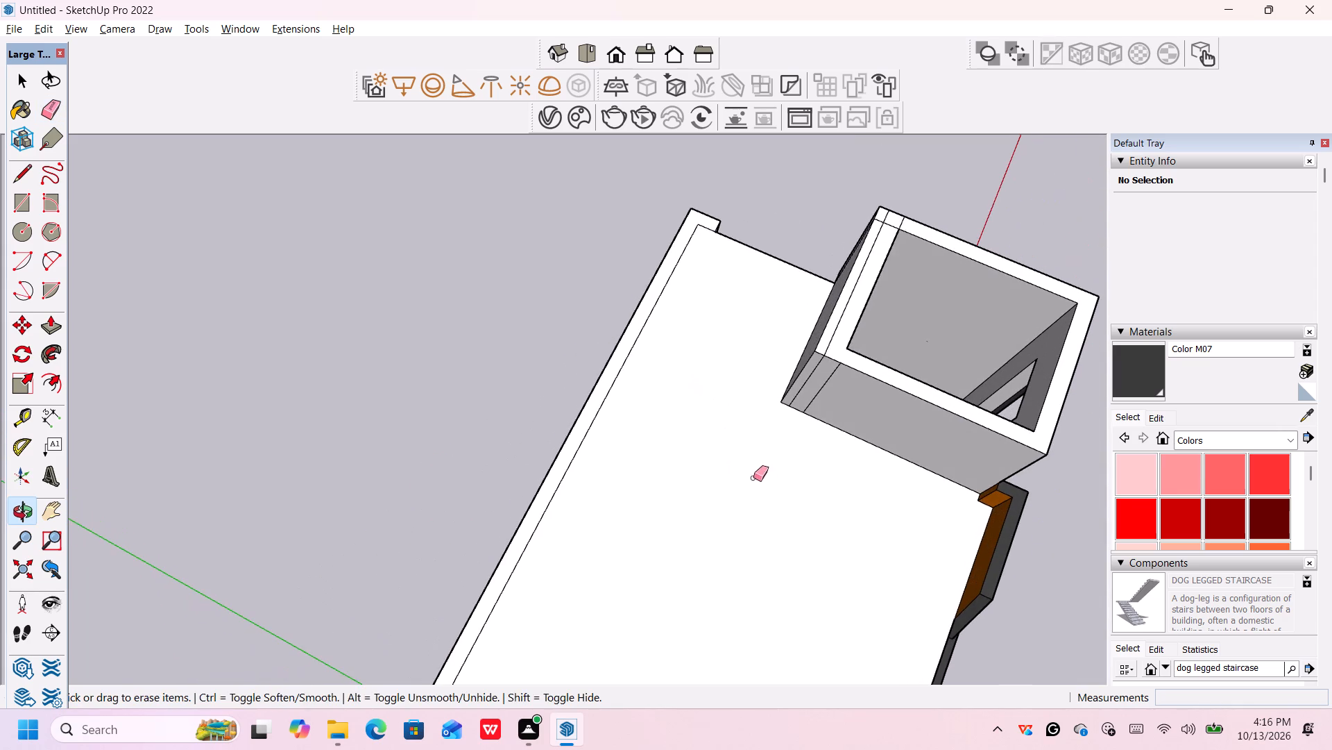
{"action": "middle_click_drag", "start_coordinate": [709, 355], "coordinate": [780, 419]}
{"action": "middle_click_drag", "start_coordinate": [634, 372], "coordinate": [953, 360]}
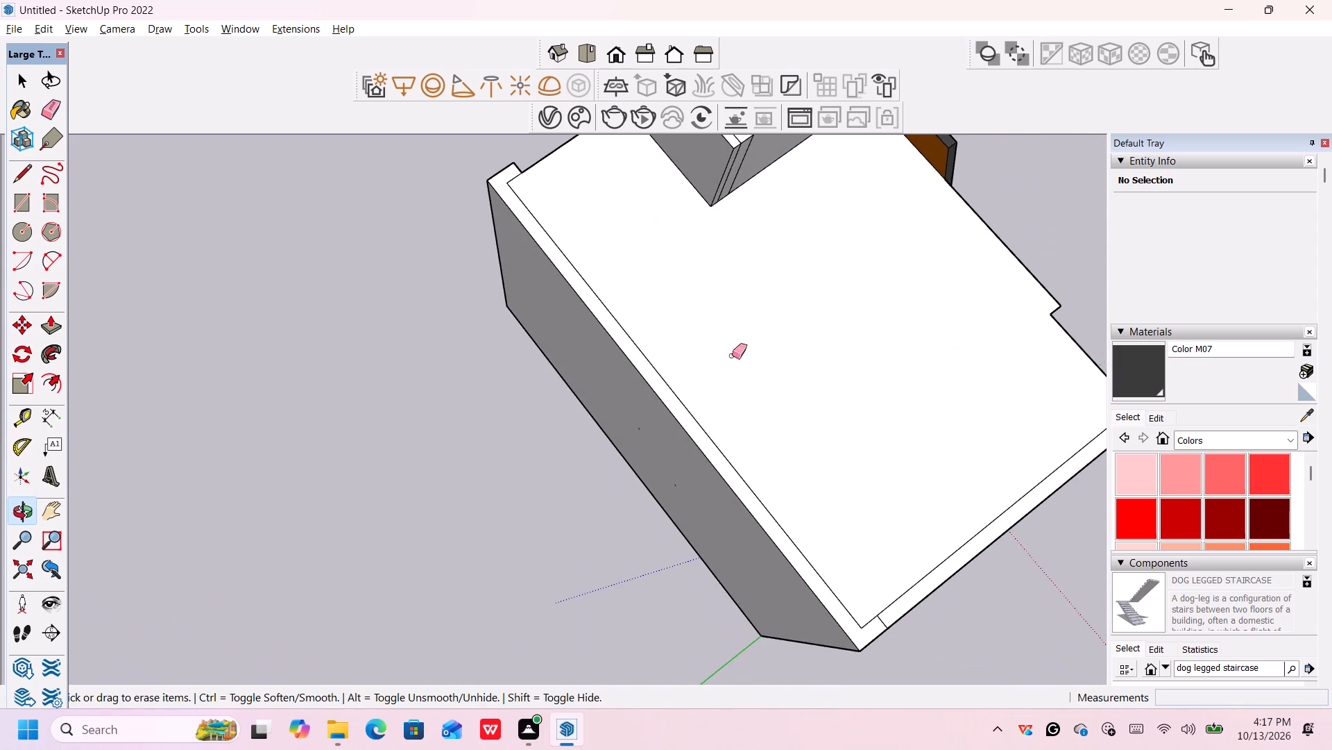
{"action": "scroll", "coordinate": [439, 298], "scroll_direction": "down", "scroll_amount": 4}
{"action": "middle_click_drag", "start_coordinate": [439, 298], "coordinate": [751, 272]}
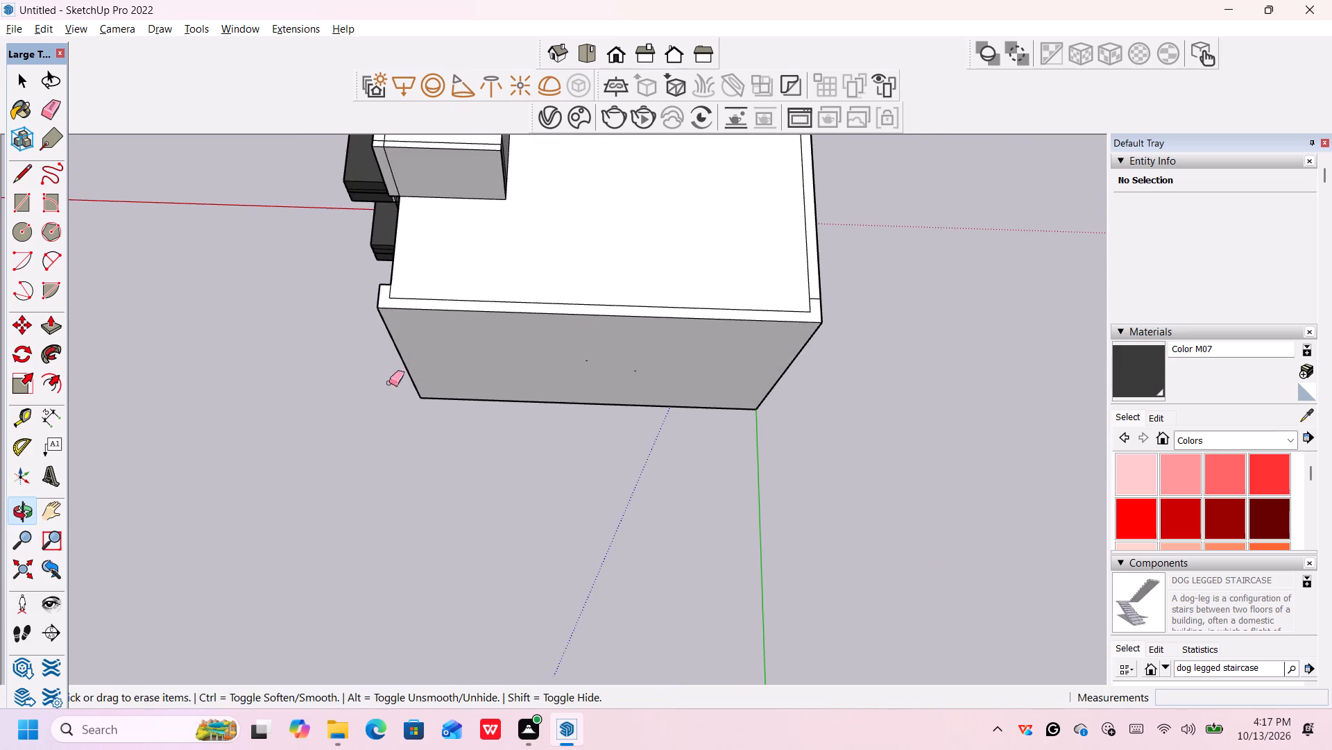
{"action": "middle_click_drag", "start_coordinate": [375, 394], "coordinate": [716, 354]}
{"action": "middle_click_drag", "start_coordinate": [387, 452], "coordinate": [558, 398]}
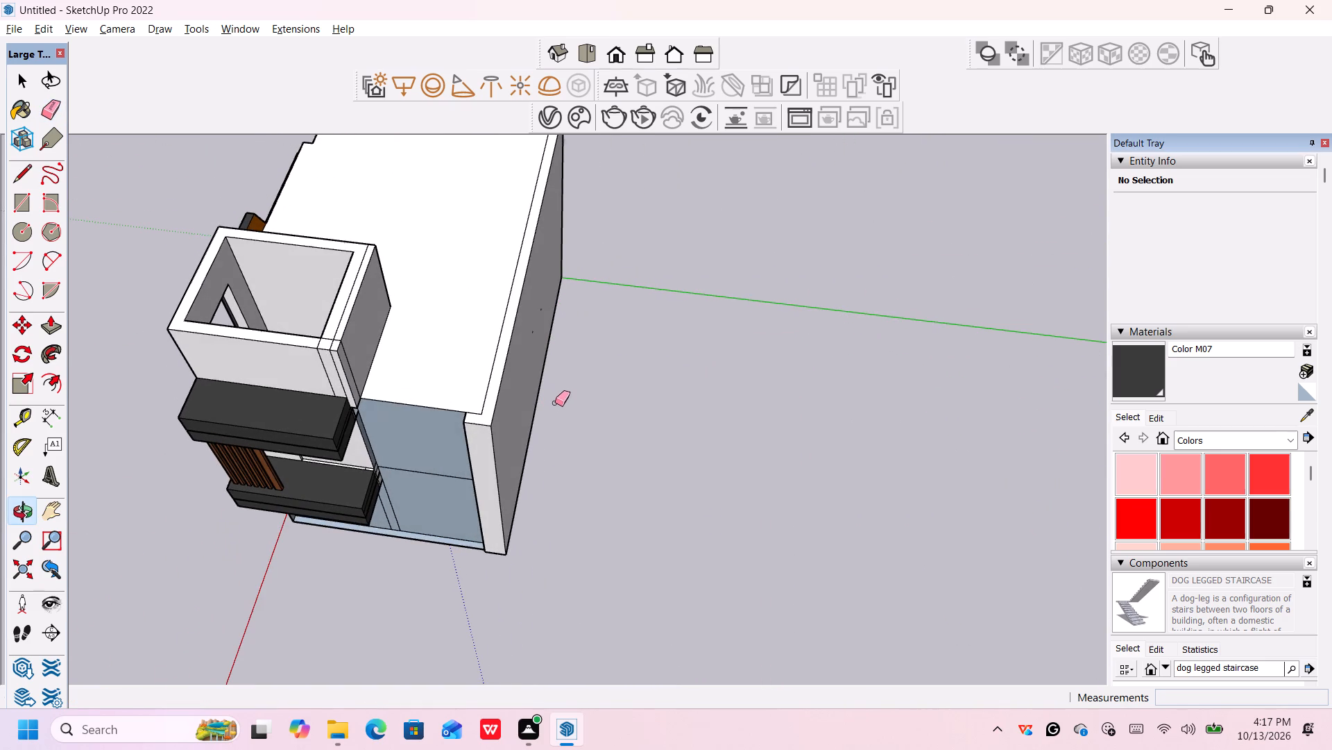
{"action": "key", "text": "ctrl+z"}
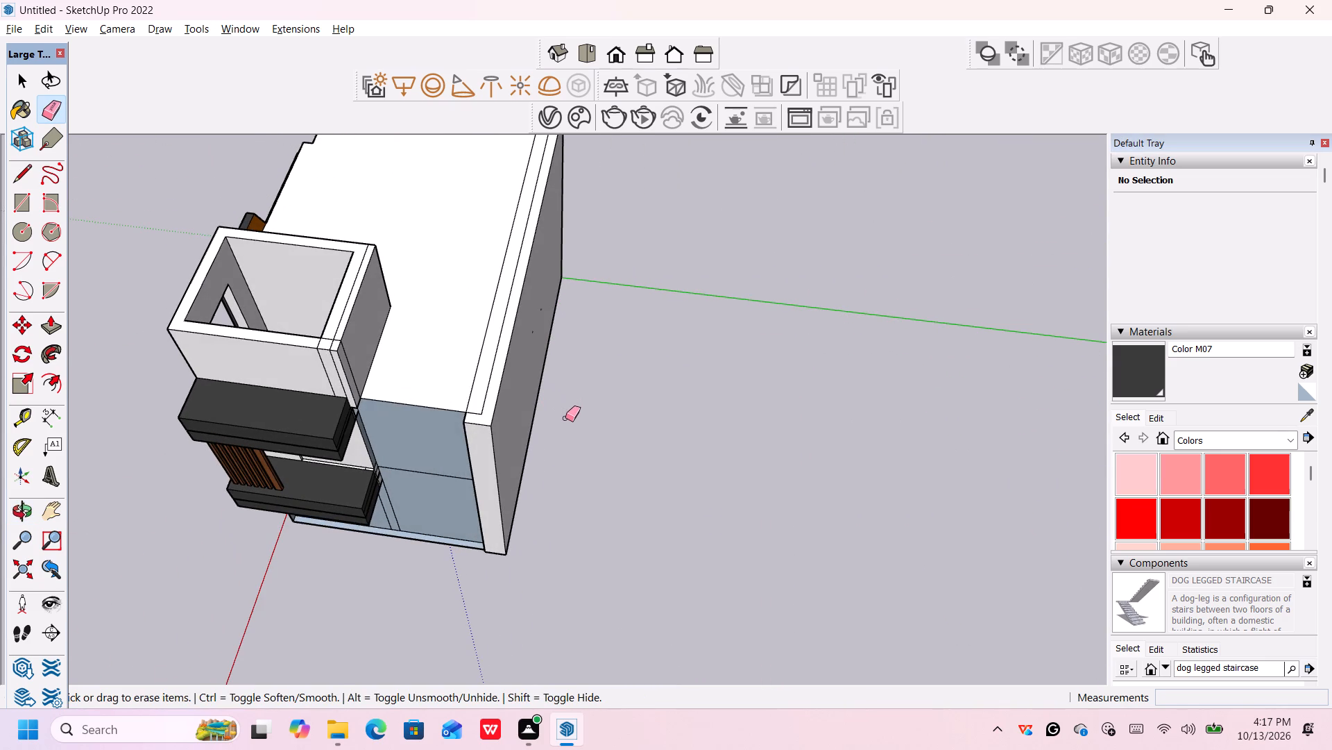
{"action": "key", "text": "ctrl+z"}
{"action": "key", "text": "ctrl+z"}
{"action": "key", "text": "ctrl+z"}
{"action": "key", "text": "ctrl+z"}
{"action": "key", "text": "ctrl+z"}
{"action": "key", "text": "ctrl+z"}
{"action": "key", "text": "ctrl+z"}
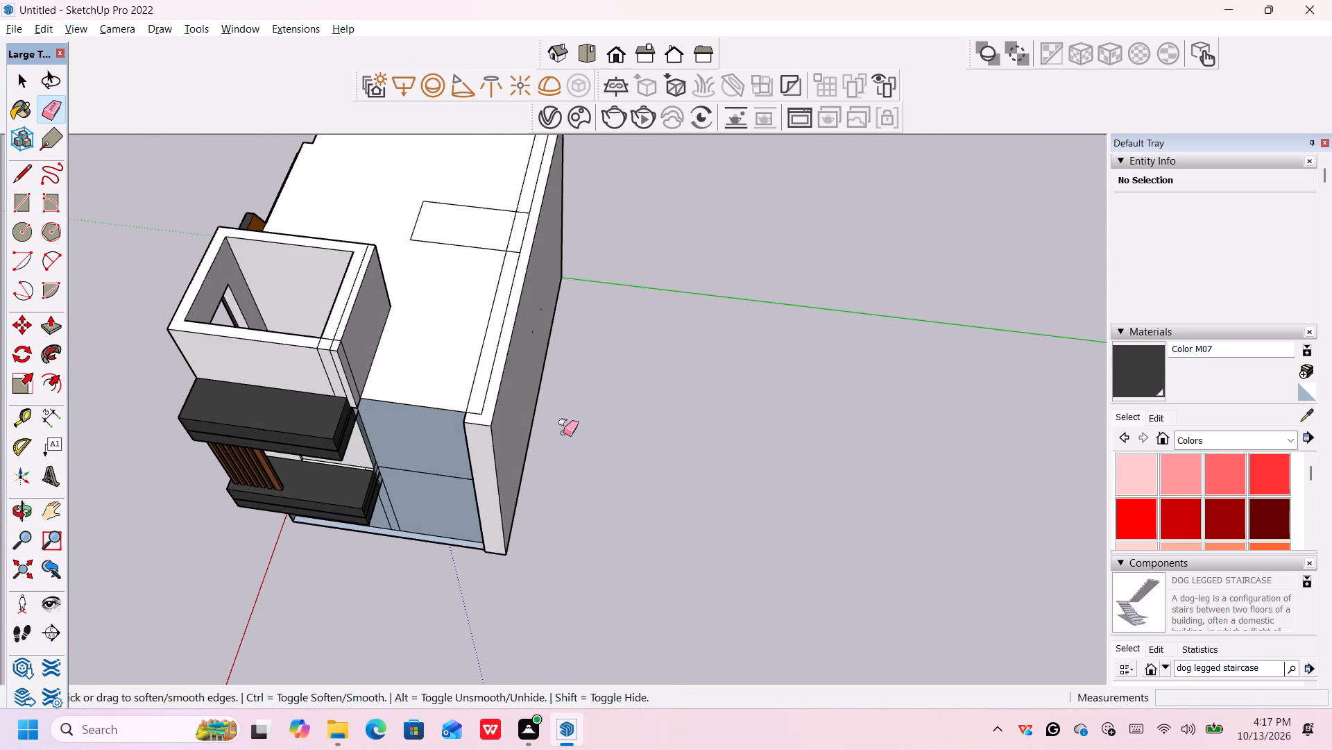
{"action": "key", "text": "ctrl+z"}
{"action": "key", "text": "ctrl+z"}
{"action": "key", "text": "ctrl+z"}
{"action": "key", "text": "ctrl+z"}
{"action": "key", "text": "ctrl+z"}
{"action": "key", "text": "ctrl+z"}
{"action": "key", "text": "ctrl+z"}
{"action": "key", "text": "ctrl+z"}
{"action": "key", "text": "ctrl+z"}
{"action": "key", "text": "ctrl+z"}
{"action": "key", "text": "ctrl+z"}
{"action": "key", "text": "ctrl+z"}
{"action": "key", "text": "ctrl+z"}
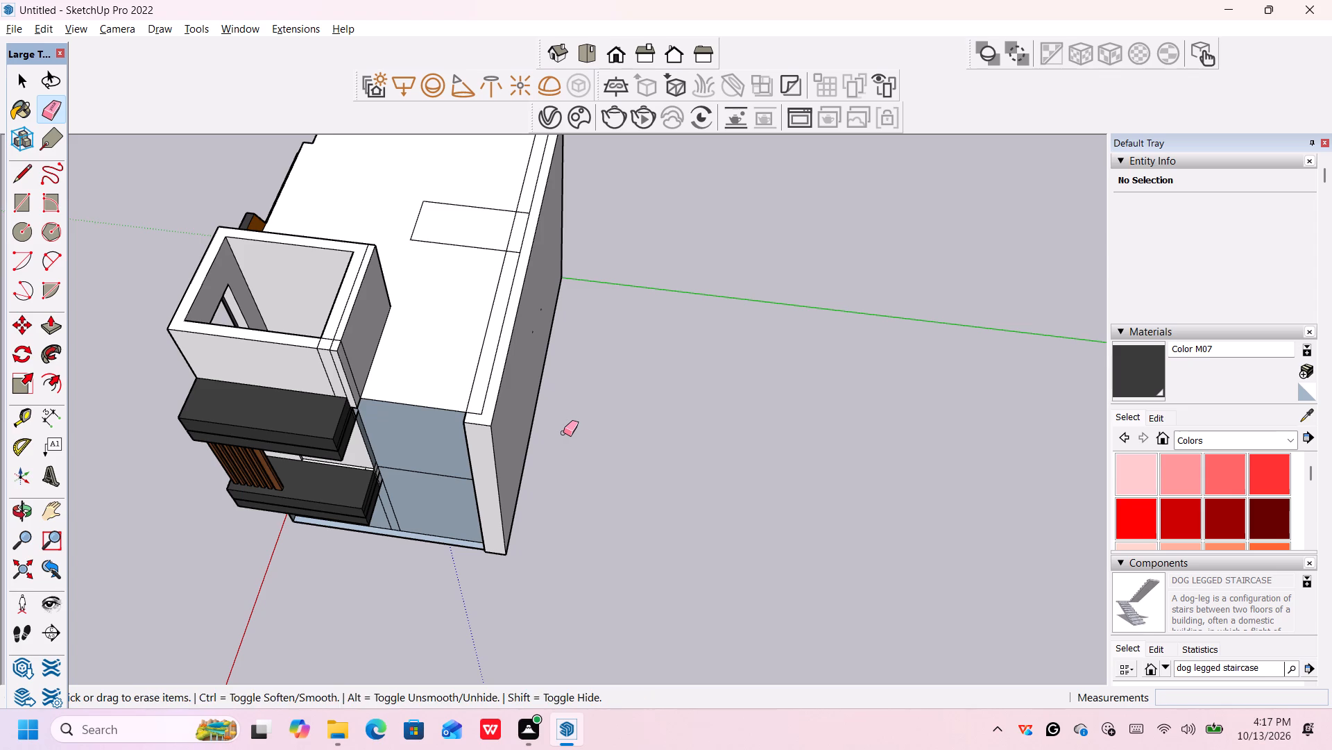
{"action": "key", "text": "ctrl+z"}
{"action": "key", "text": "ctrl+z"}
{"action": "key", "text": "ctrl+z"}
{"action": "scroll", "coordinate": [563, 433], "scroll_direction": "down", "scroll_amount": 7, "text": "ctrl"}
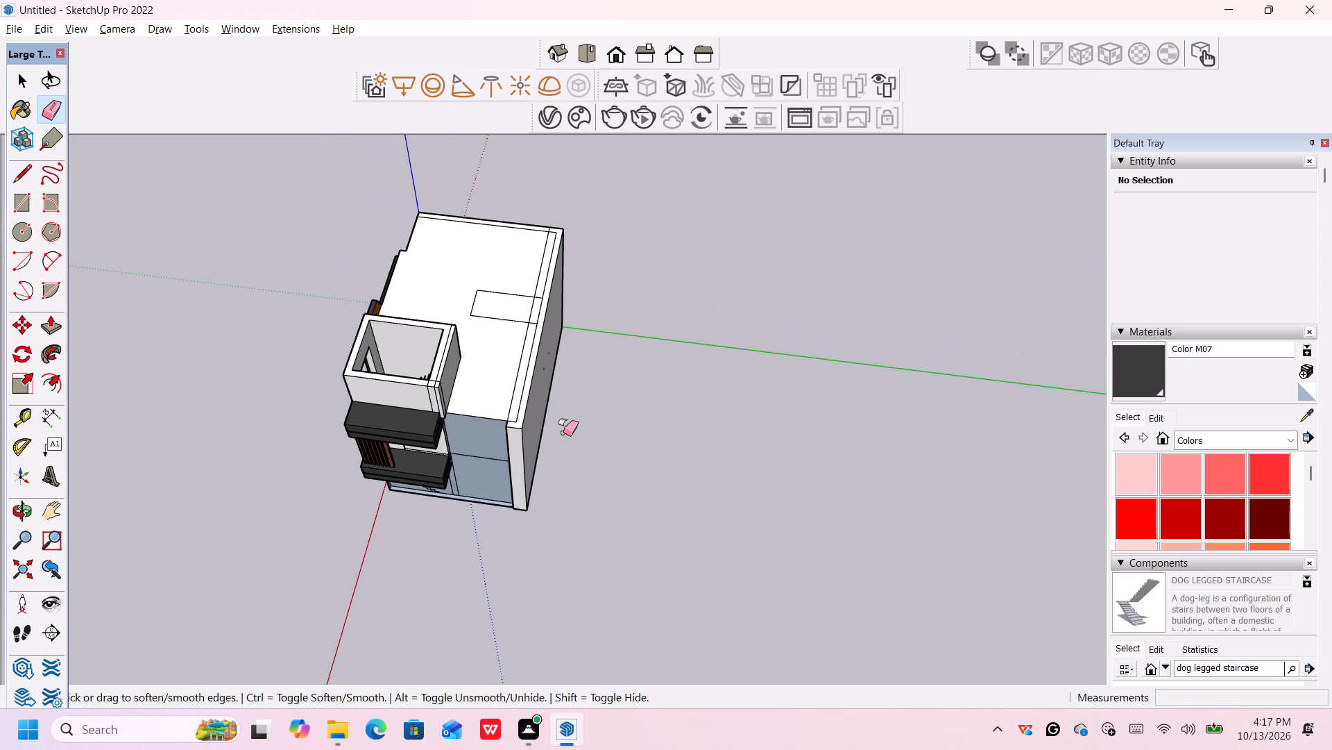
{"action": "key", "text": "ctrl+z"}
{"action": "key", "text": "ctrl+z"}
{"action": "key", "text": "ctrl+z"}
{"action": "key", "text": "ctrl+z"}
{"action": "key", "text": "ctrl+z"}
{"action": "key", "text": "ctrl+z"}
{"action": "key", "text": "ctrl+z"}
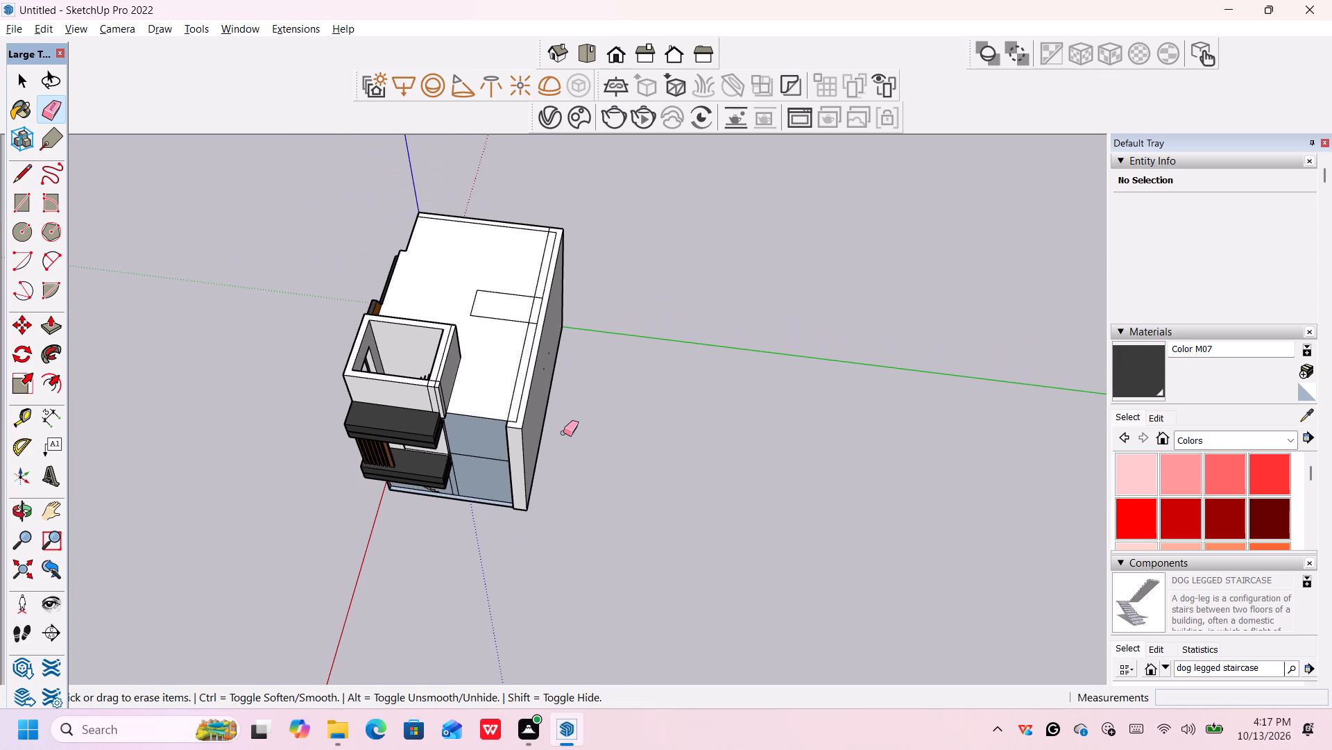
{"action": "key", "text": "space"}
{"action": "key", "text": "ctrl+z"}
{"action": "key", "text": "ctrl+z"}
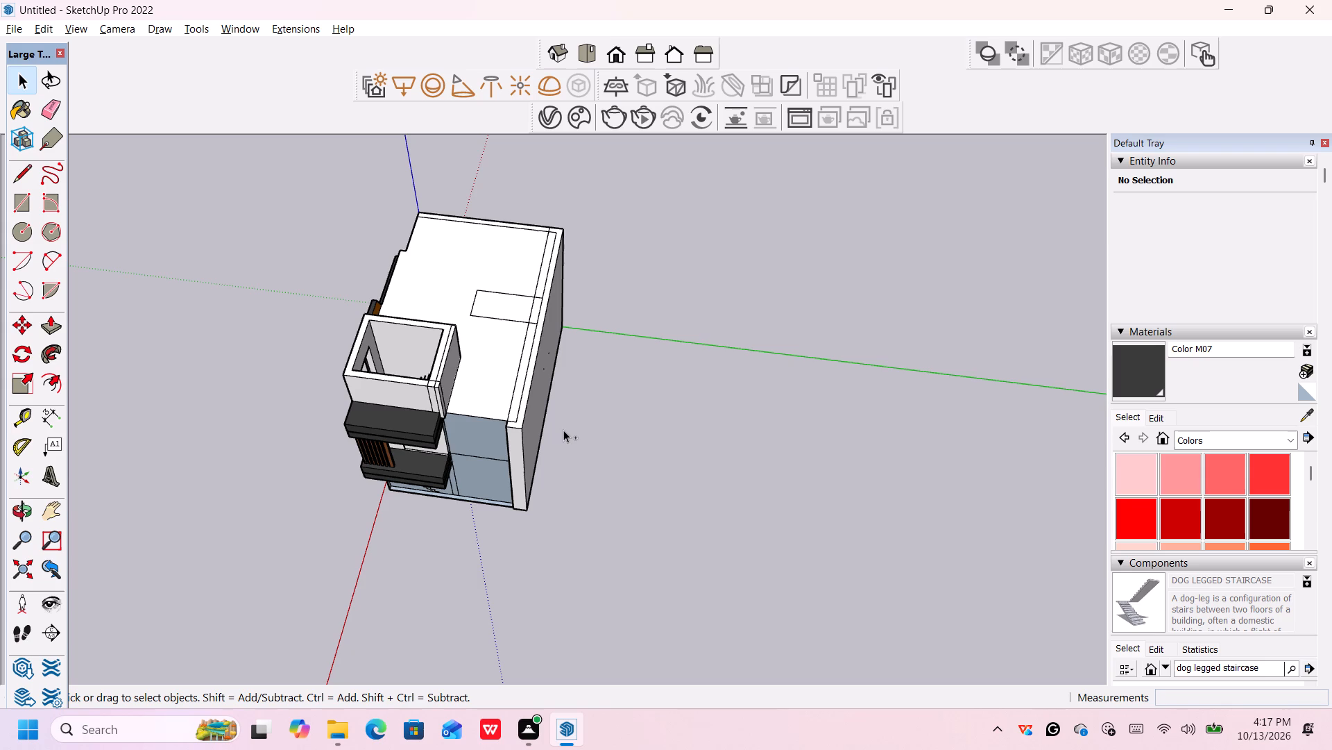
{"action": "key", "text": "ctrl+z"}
Examine the street elevation, stair tower and open side of the house from several angles.
{"action": "scroll", "coordinate": [478, 514], "scroll_direction": "up", "scroll_amount": 4}
{"action": "middle_click_drag", "start_coordinate": [393, 519], "coordinate": [556, 358]}
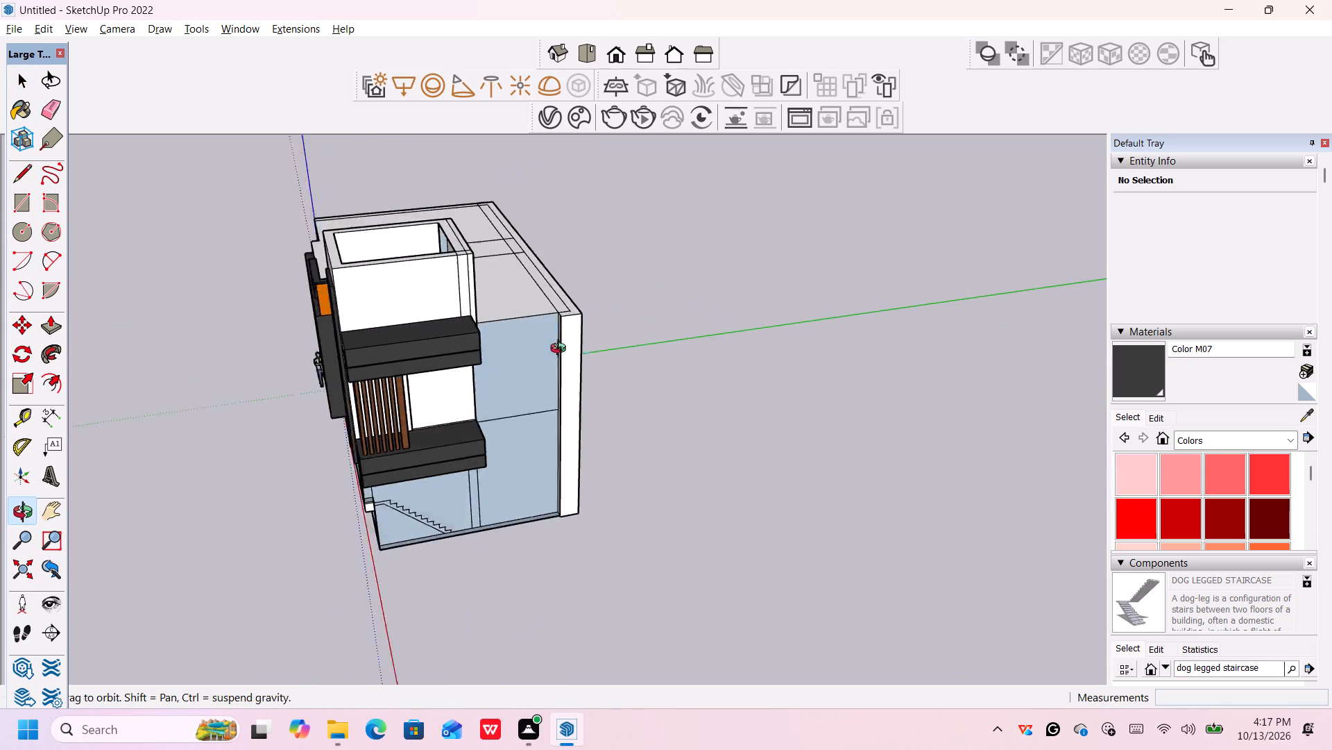
{"action": "scroll", "coordinate": [563, 346], "scroll_direction": "up", "scroll_amount": 5}
{"action": "scroll", "coordinate": [558, 353], "scroll_direction": "down", "scroll_amount": 7}
{"action": "middle_click_drag", "start_coordinate": [524, 391], "coordinate": [701, 307]}
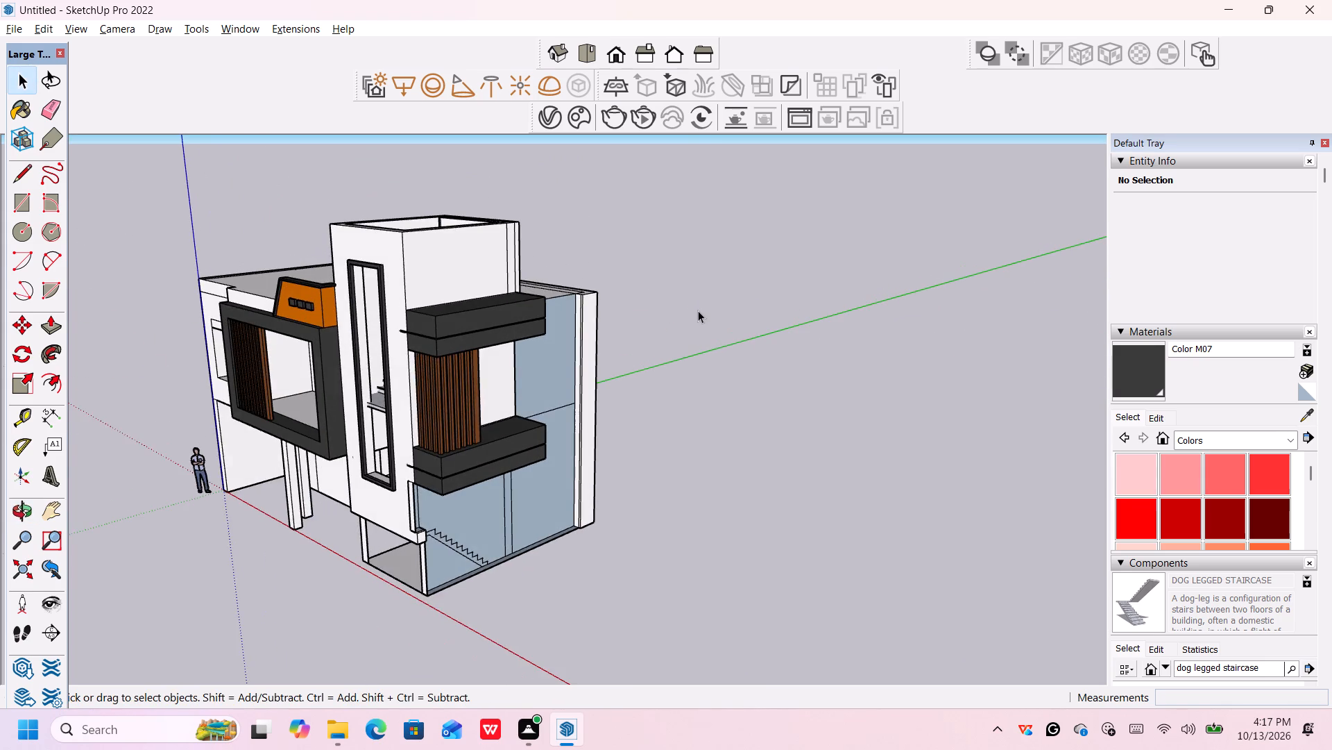
{"action": "scroll", "coordinate": [698, 310], "scroll_direction": "down", "scroll_amount": 4}
{"action": "middle_click_drag", "start_coordinate": [699, 321], "coordinate": [731, 394]}
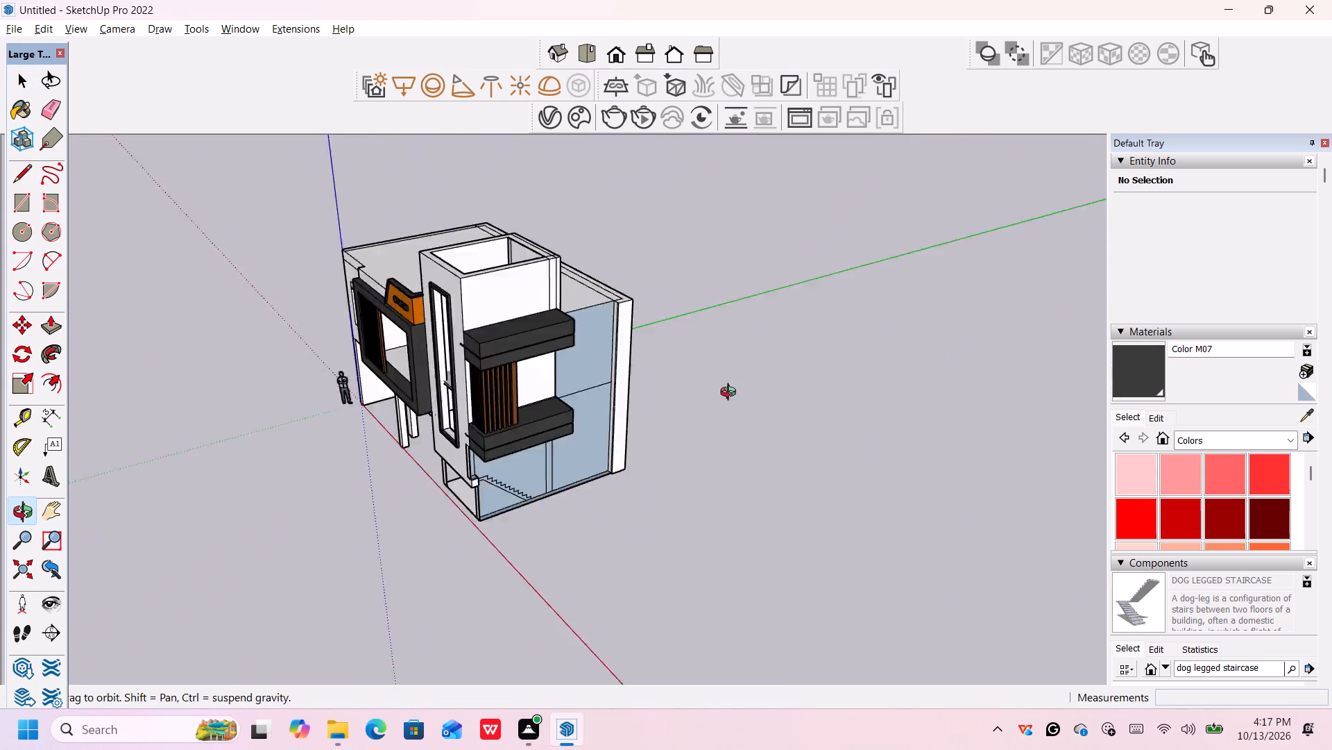
{"action": "middle_click_drag", "start_coordinate": [731, 394], "coordinate": [874, 349]}
{"action": "middle_click_drag", "start_coordinate": [385, 543], "coordinate": [601, 467]}
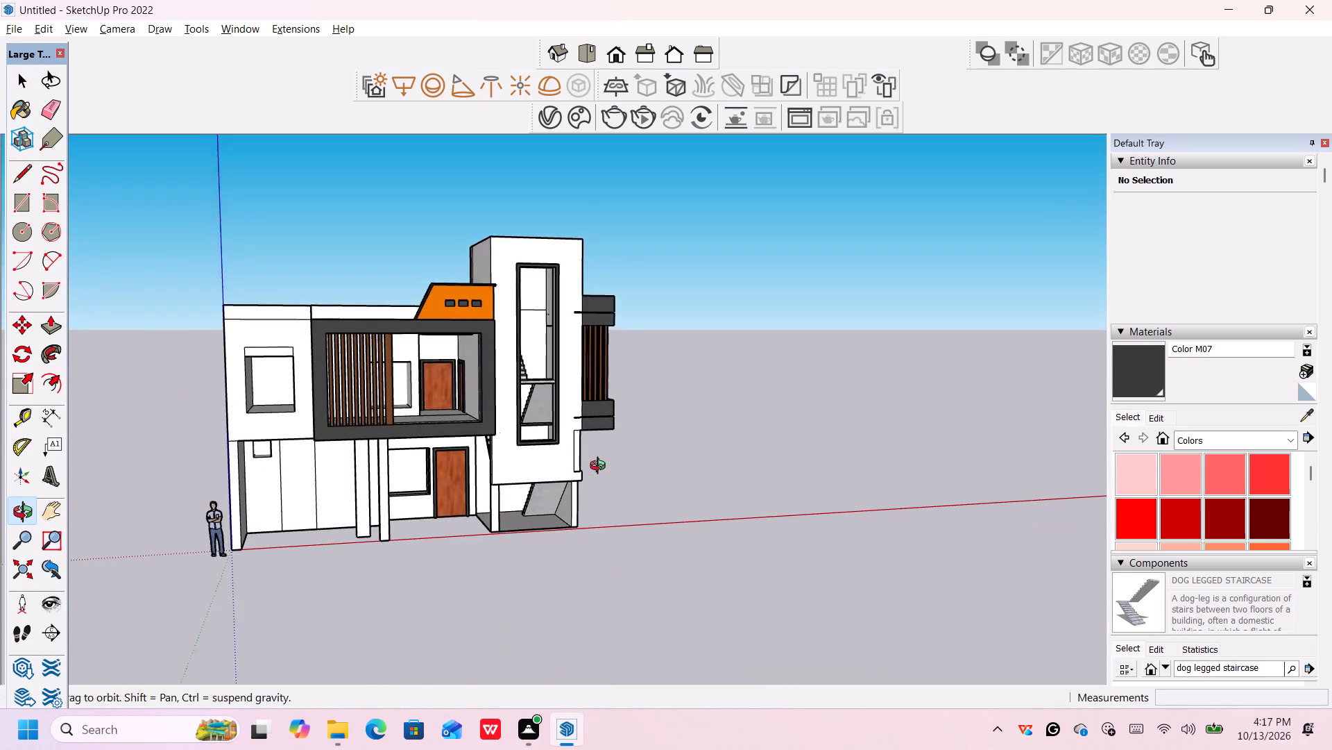
{"action": "middle_click_drag", "start_coordinate": [601, 467], "coordinate": [151, 665]}
{"action": "middle_click_drag", "start_coordinate": [757, 467], "coordinate": [744, 484]}
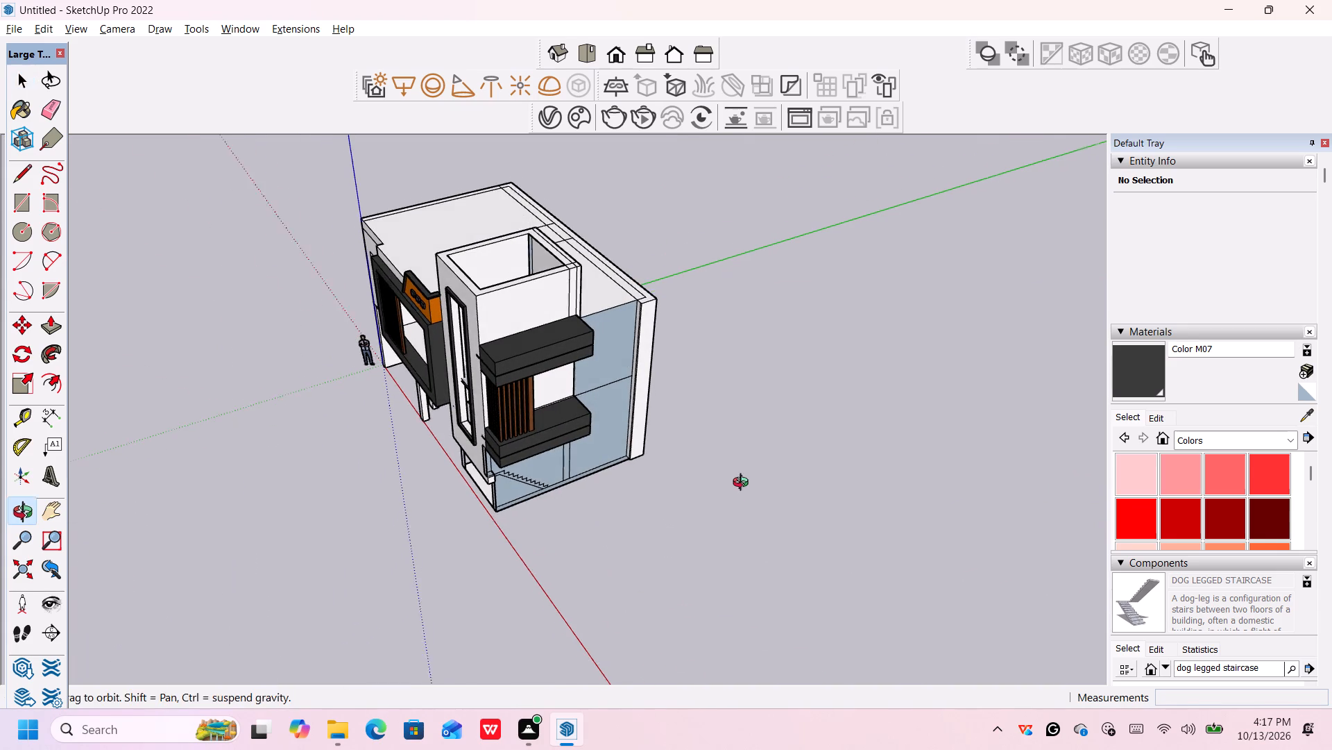
{"action": "middle_click_drag", "start_coordinate": [744, 484], "coordinate": [732, 494]}
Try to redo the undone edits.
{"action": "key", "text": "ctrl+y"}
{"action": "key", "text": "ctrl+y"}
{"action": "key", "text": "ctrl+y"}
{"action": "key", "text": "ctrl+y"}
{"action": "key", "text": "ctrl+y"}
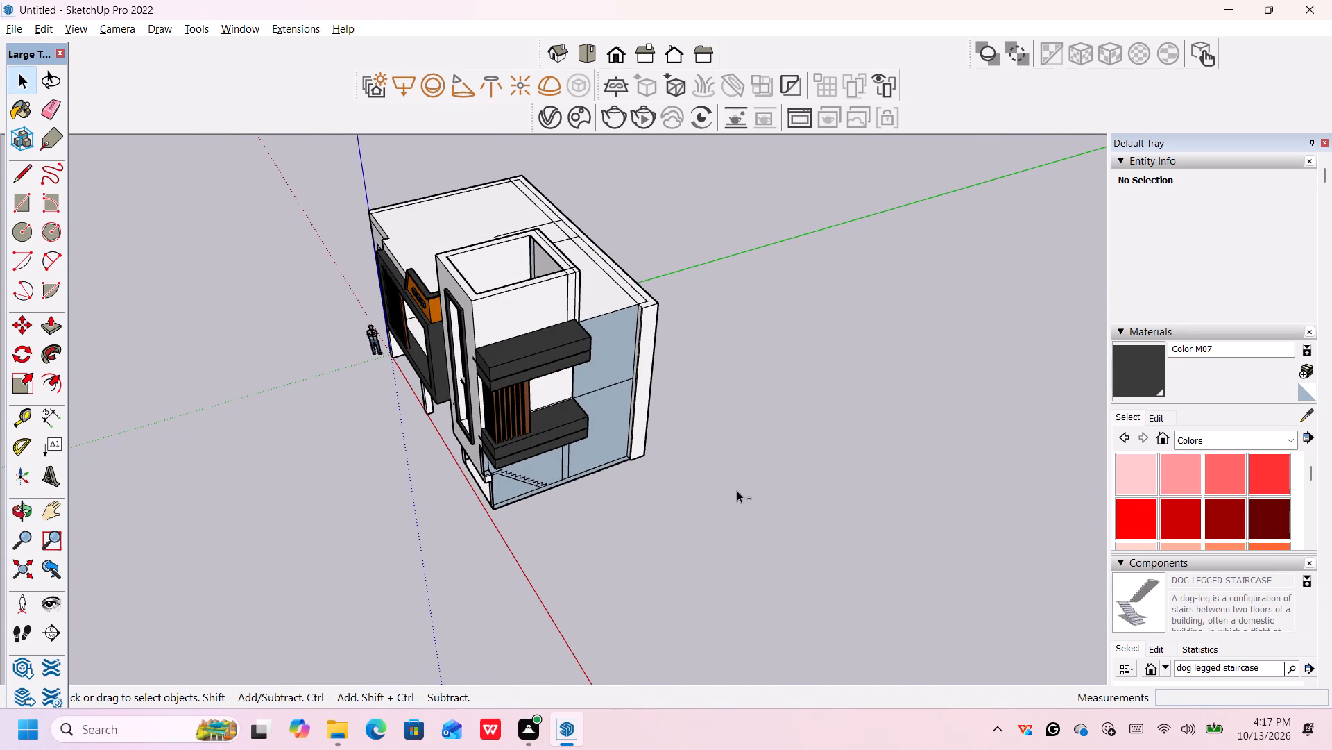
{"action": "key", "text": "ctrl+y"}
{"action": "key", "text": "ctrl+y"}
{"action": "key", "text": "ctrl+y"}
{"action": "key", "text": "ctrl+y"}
Push/Pull the narrow base strip along the house's open side up to roof level, about 26' 7 3/16", closing that side.
{"action": "scroll", "coordinate": [612, 519], "scroll_direction": "up", "scroll_amount": 8}
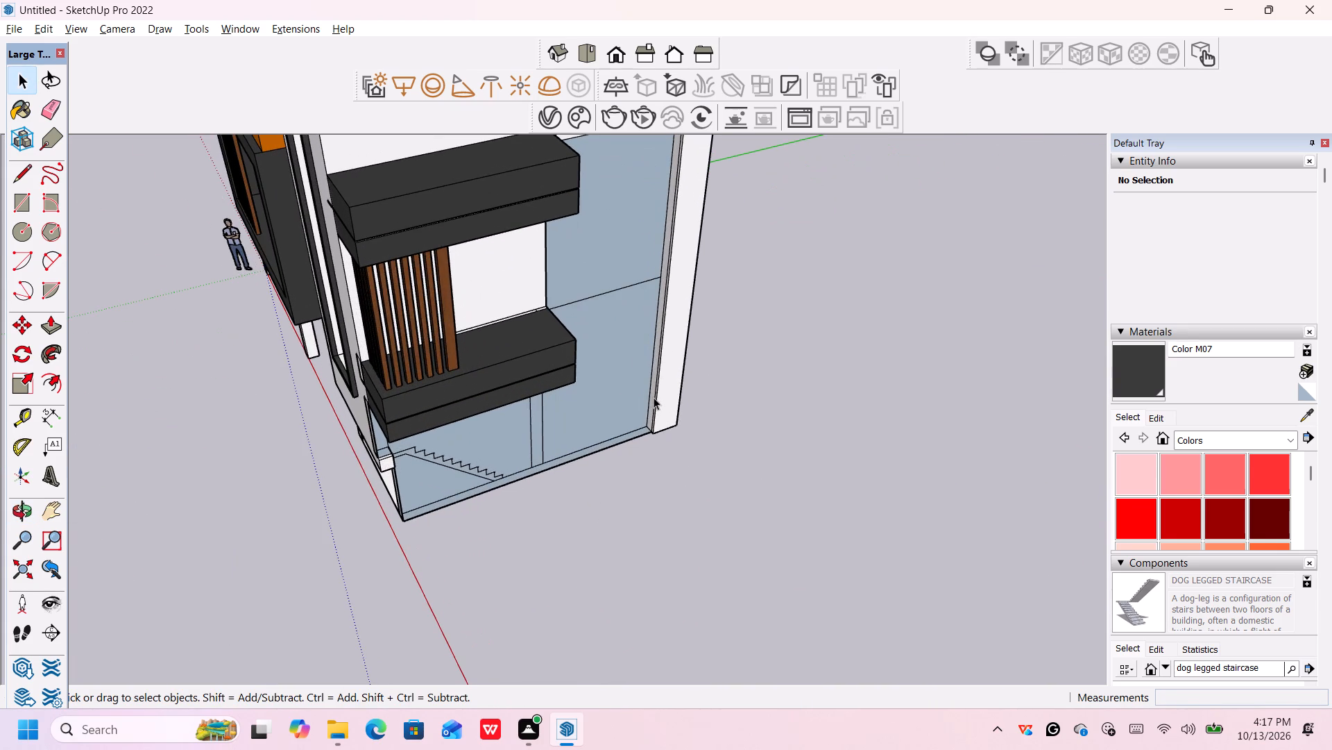
{"action": "key", "text": "p"}
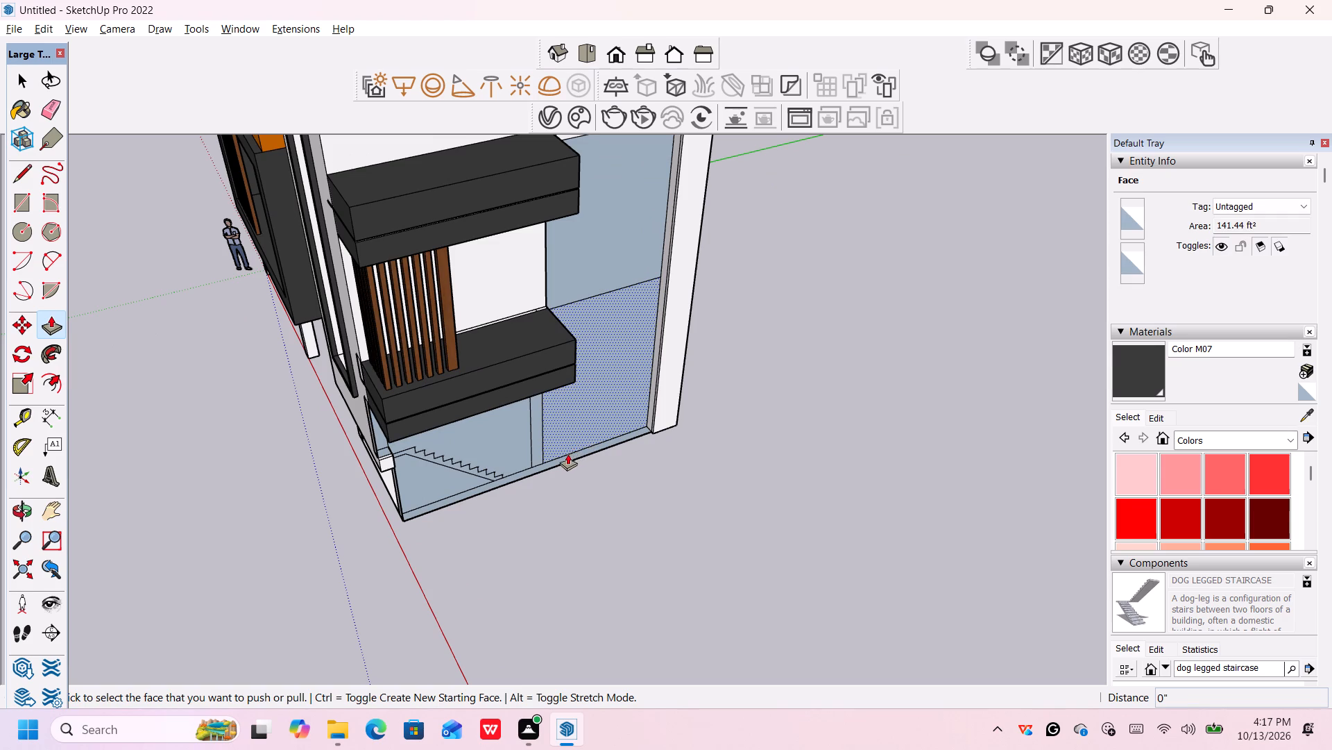
{"action": "left_click", "coordinate": [566, 458]}
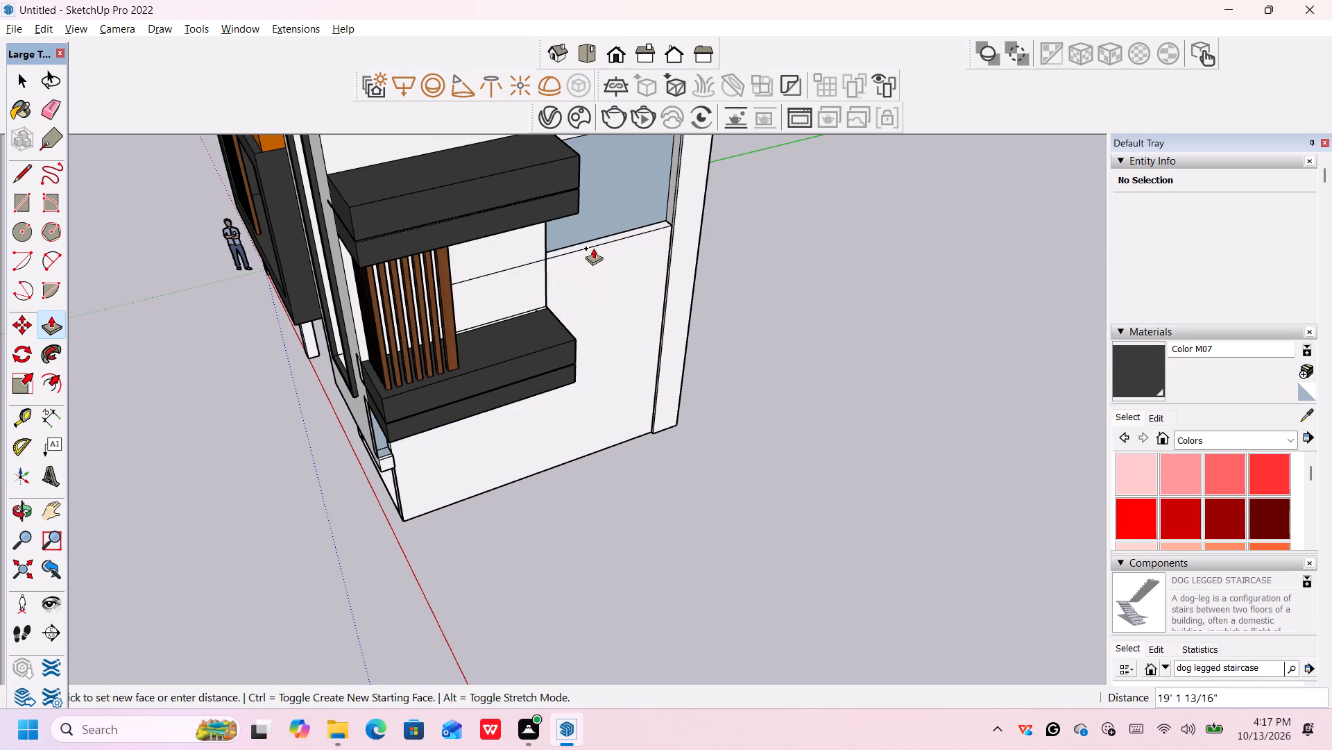
{"action": "scroll", "coordinate": [590, 147], "scroll_direction": "down", "scroll_amount": 3}
{"action": "middle_click_drag", "start_coordinate": [591, 153], "coordinate": [515, 352]}
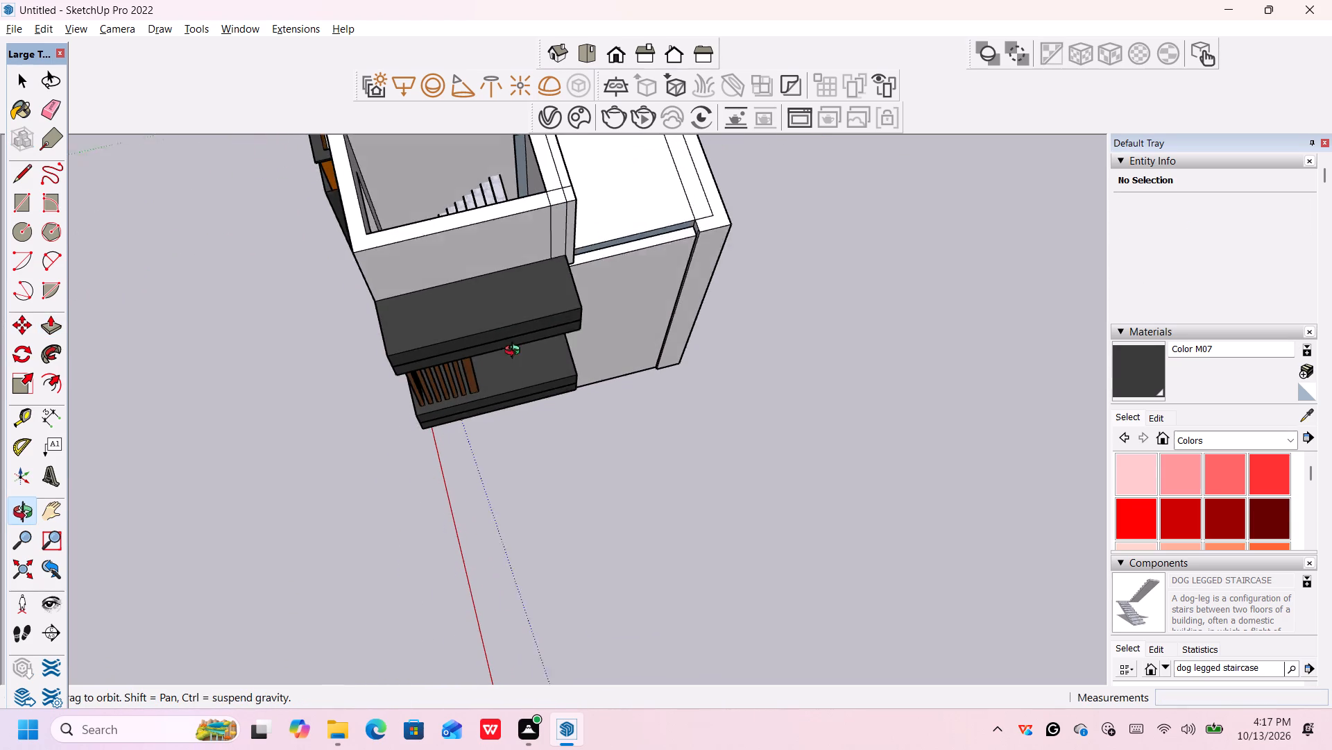
{"action": "middle_click_drag", "start_coordinate": [515, 352], "coordinate": [515, 356]}
{"action": "middle_click", "coordinate": [515, 355]}
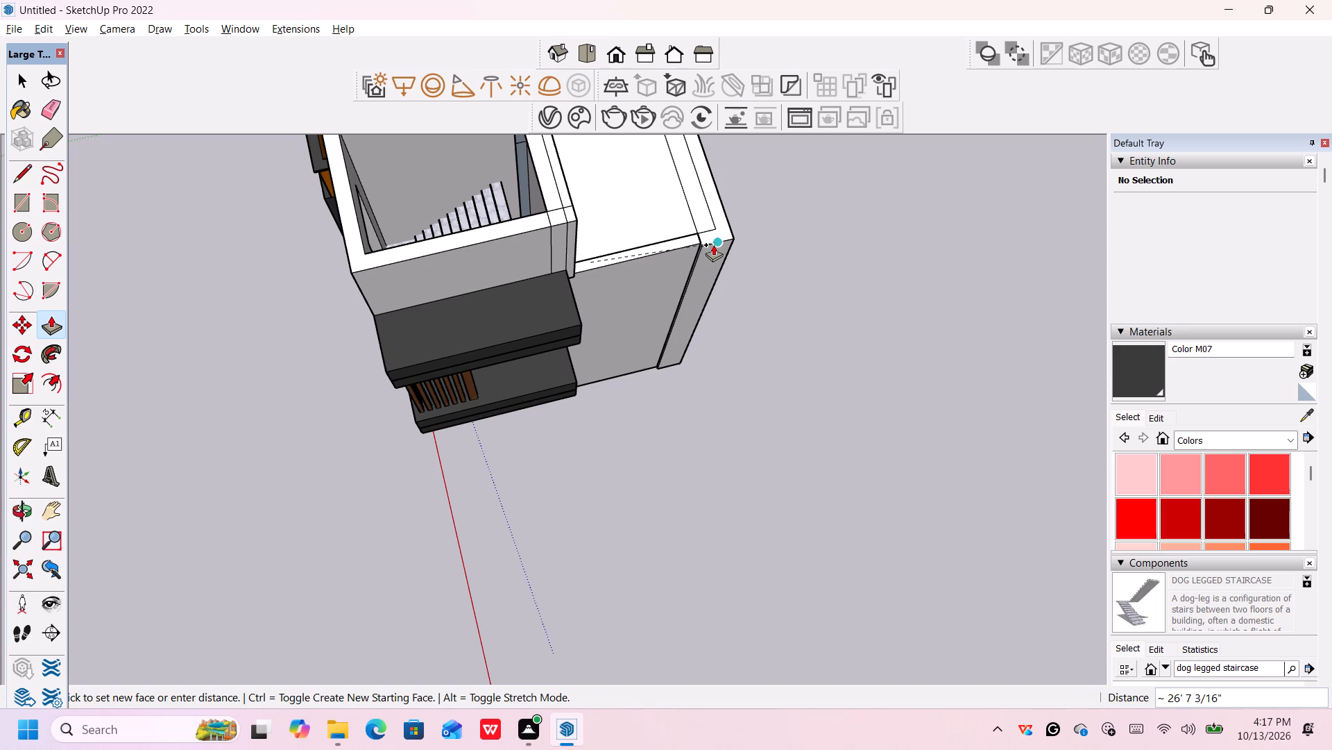
{"action": "scroll", "coordinate": [713, 244], "scroll_direction": "up", "scroll_amount": 9}
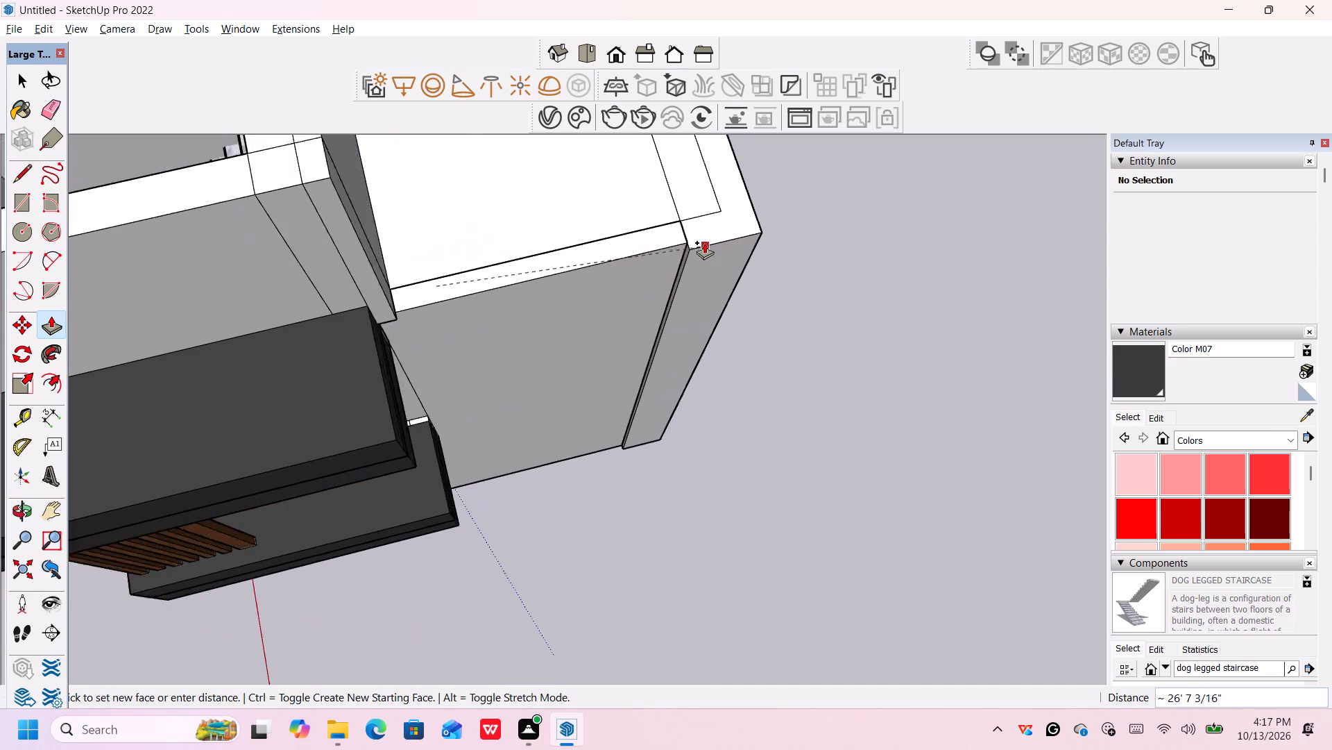
{"action": "scroll", "coordinate": [704, 242], "scroll_direction": "up", "scroll_amount": 10}
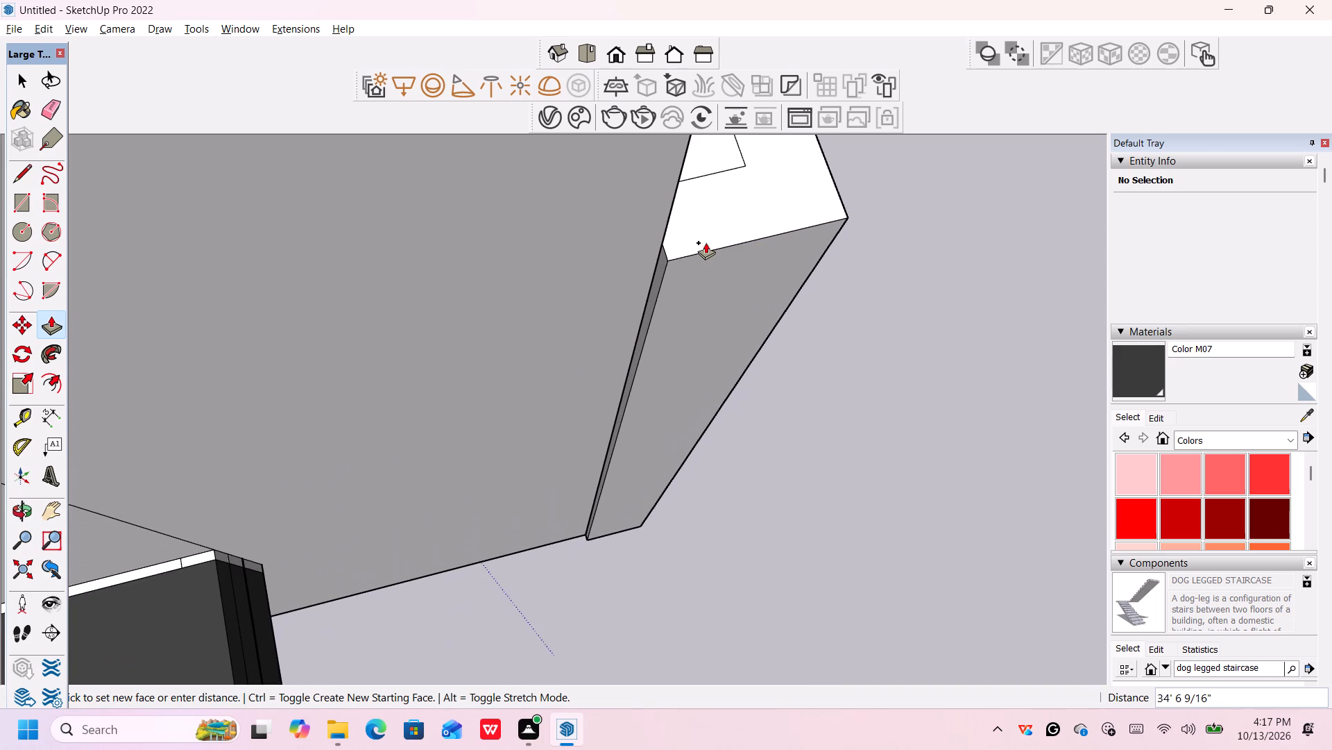
{"action": "left_click", "coordinate": [701, 256]}
{"action": "scroll", "coordinate": [721, 321], "scroll_direction": "down", "scroll_amount": 15}
{"action": "scroll", "coordinate": [731, 340], "scroll_direction": "down", "scroll_amount": 14}
{"action": "scroll", "coordinate": [738, 350], "scroll_direction": "up", "scroll_amount": 1}
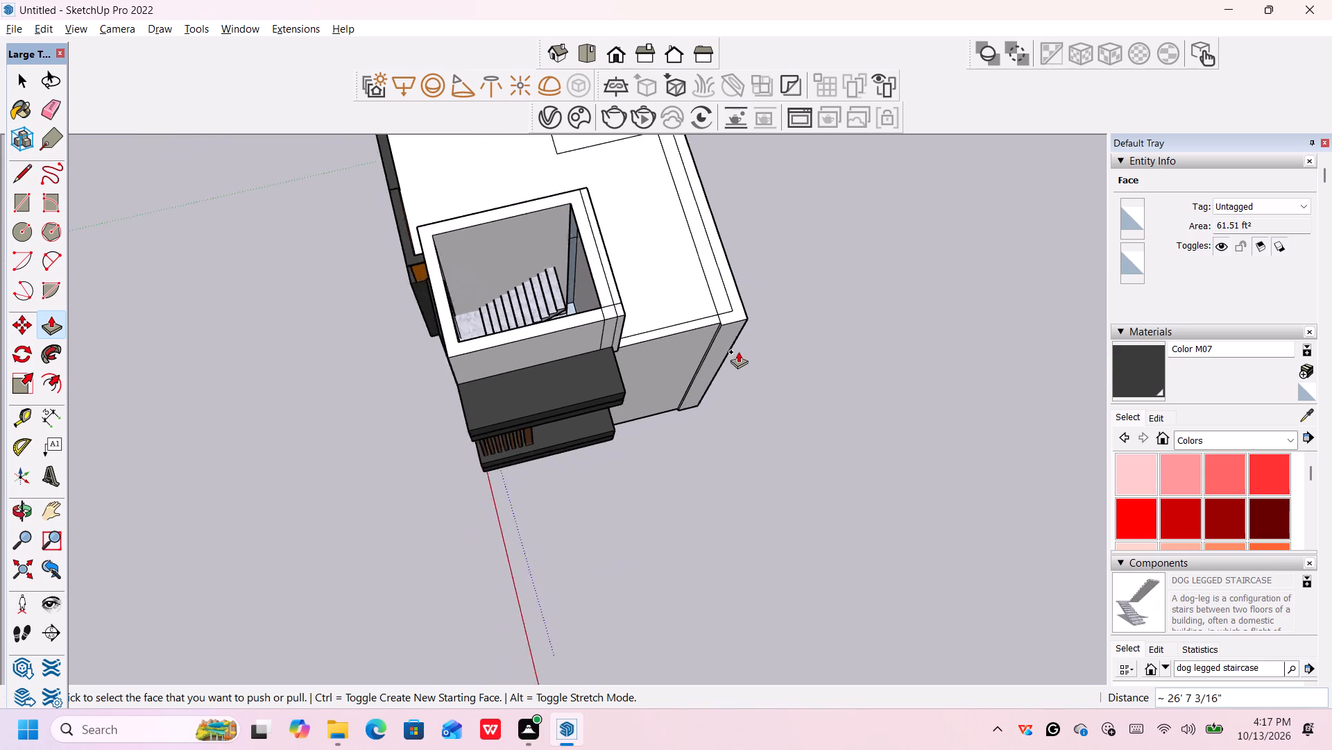
{"action": "scroll", "coordinate": [738, 351], "scroll_direction": "up", "scroll_amount": 6}
{"action": "middle_click_drag", "start_coordinate": [681, 392], "coordinate": [706, 387]}
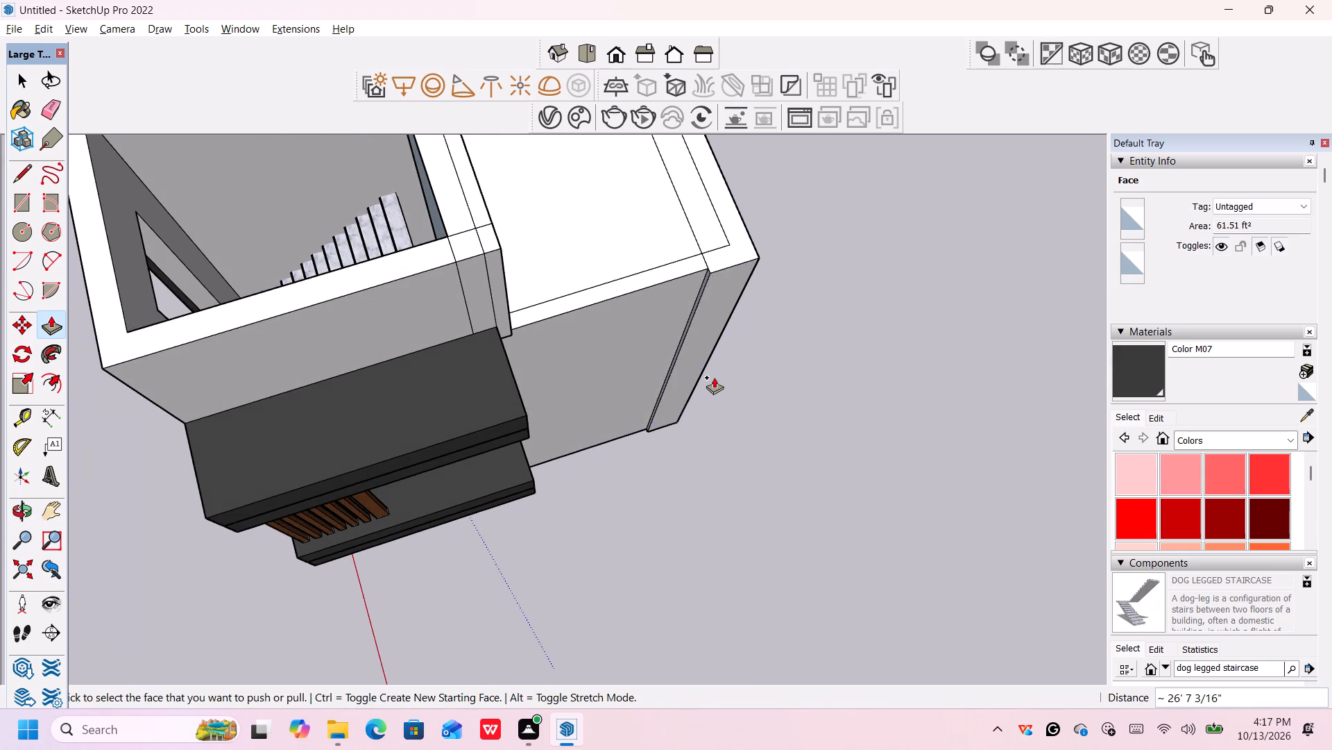
{"action": "scroll", "coordinate": [714, 377], "scroll_direction": "down", "scroll_amount": 8}
{"action": "middle_click_drag", "start_coordinate": [795, 324], "coordinate": [747, 335]}
{"action": "key", "text": "space"}
Erase the inner parallel line along the roof's long edge, between the newly closed side and the small rectangle.
{"action": "scroll", "coordinate": [716, 274], "scroll_direction": "up", "scroll_amount": 2}
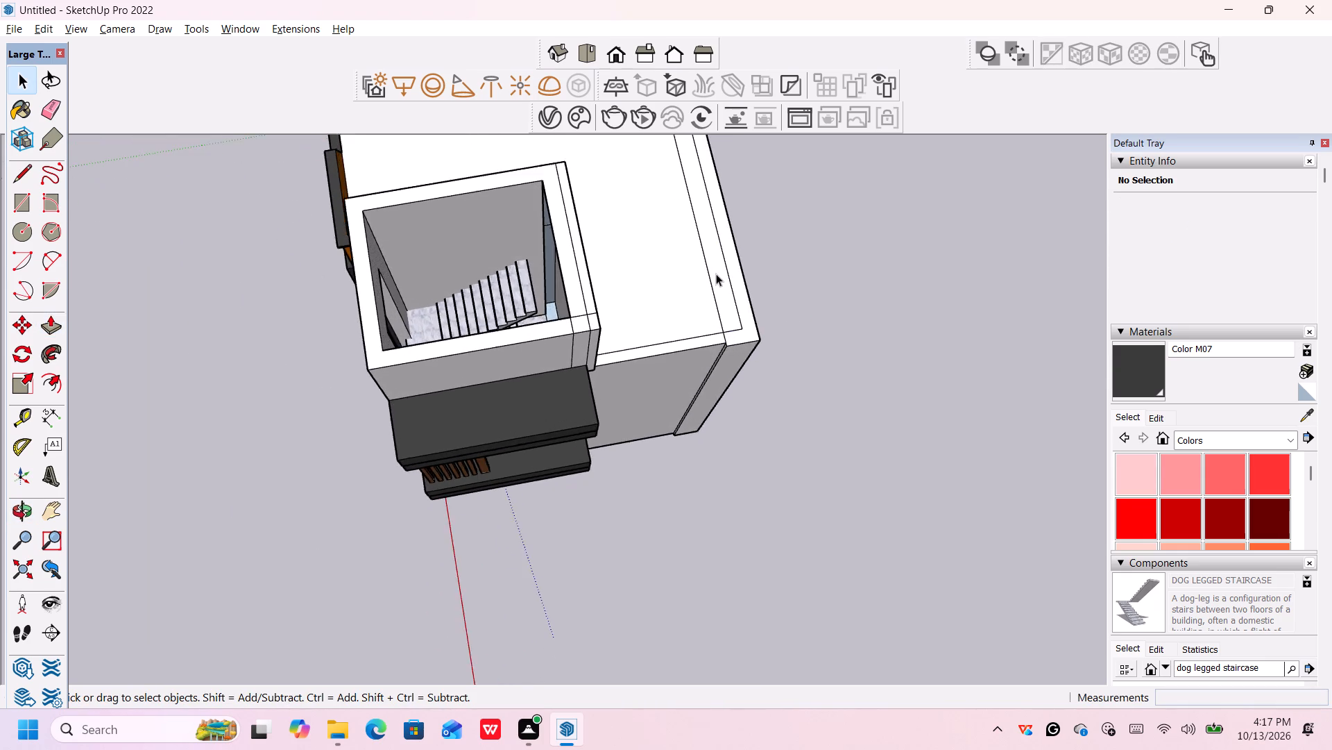
{"action": "scroll", "coordinate": [716, 274], "scroll_direction": "up", "scroll_amount": 3}
{"action": "key", "text": "e"}
{"action": "left_click", "coordinate": [708, 283]}
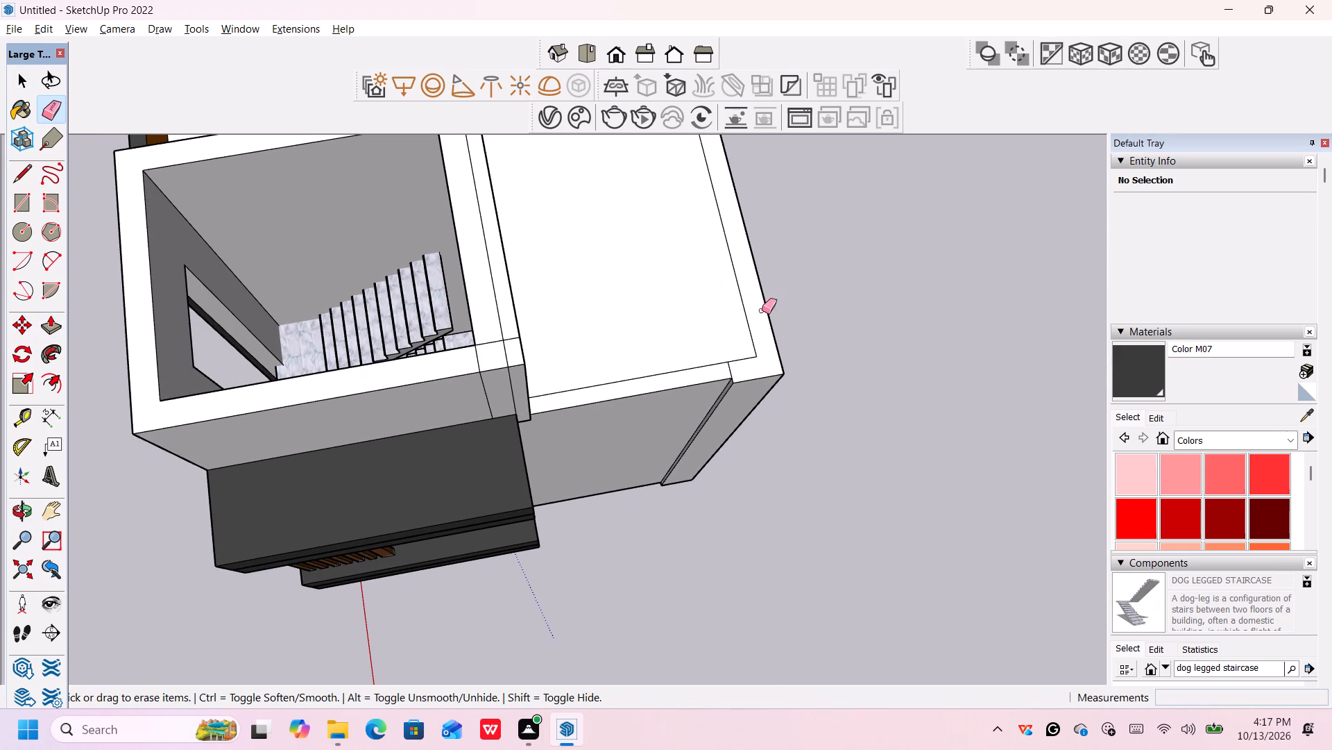
Erase the three lines of the small rectangle on the main roof slab.
{"action": "scroll", "coordinate": [788, 317], "scroll_direction": "down", "scroll_amount": 14}
{"action": "scroll", "coordinate": [753, 429], "scroll_direction": "down", "scroll_amount": 6}
{"action": "scroll", "coordinate": [671, 523], "scroll_direction": "down", "scroll_amount": 3}
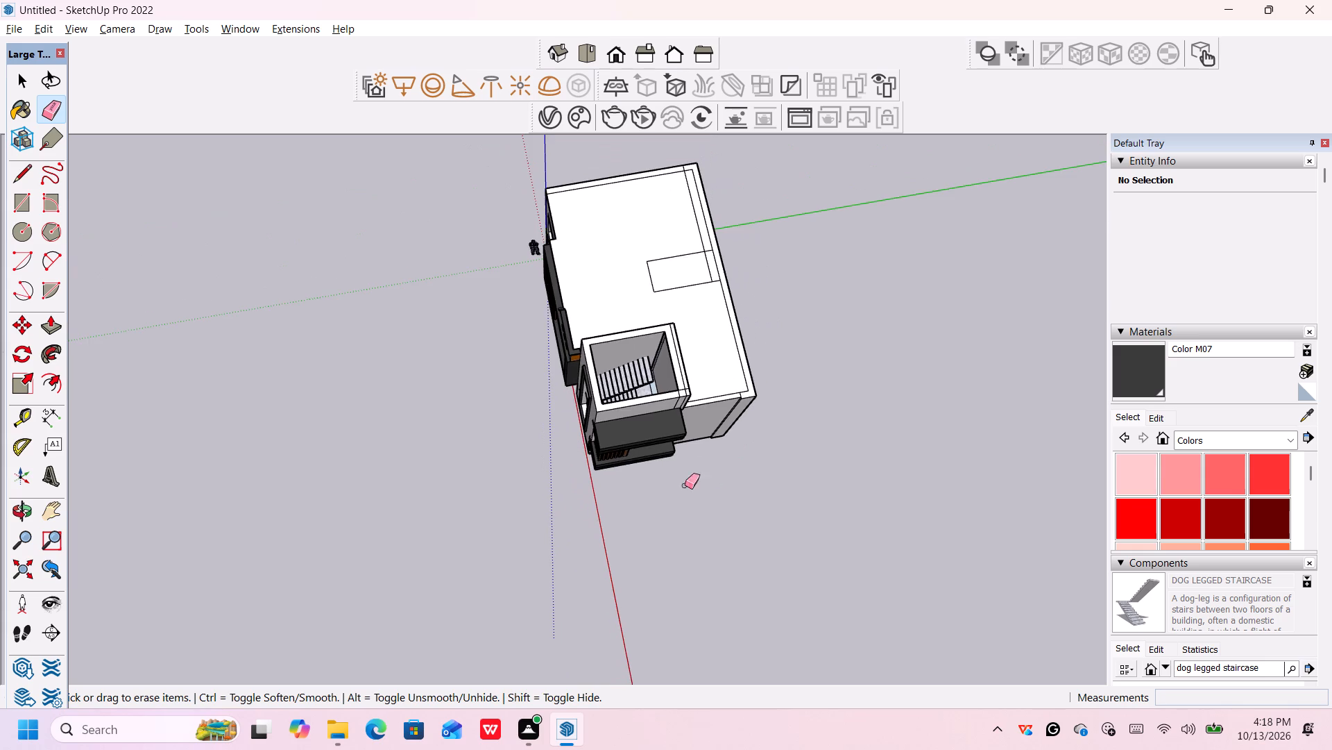
{"action": "scroll", "coordinate": [689, 265], "scroll_direction": "up", "scroll_amount": 6}
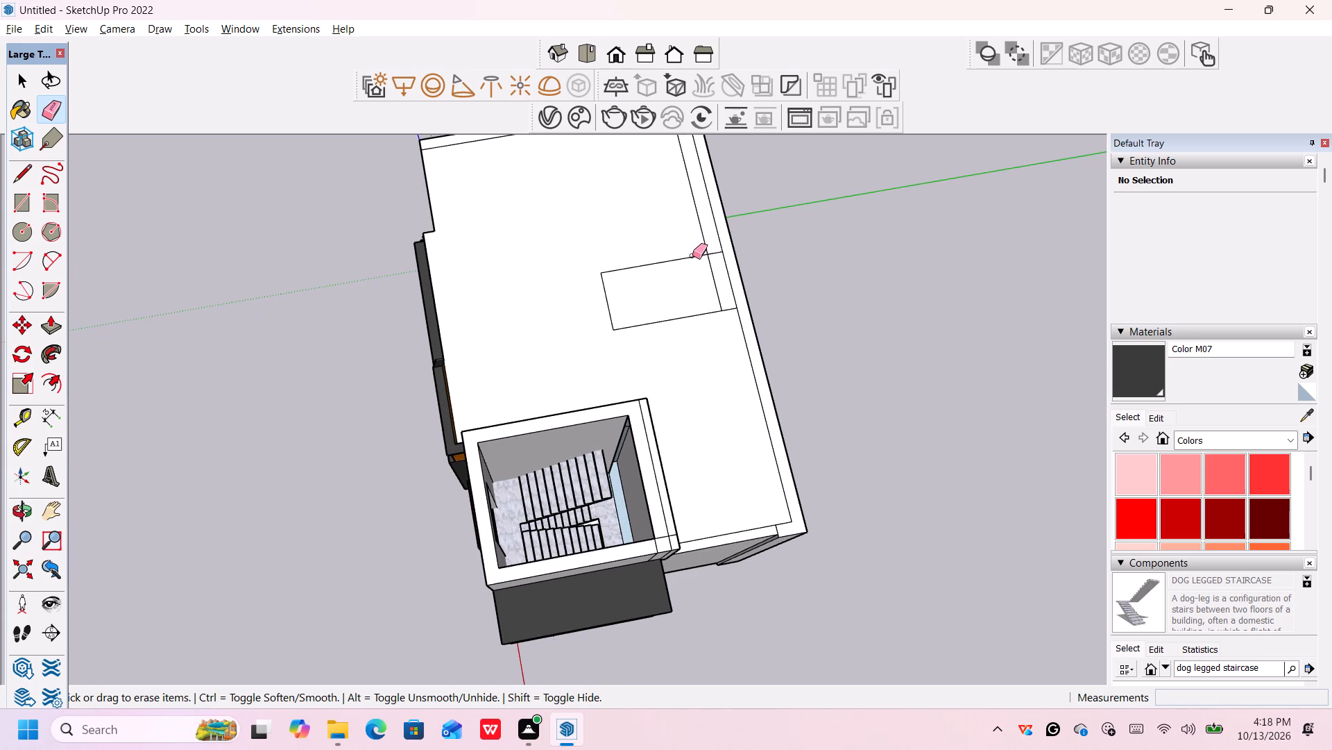
{"action": "left_click", "coordinate": [692, 256]}
{"action": "left_click", "coordinate": [688, 317]}
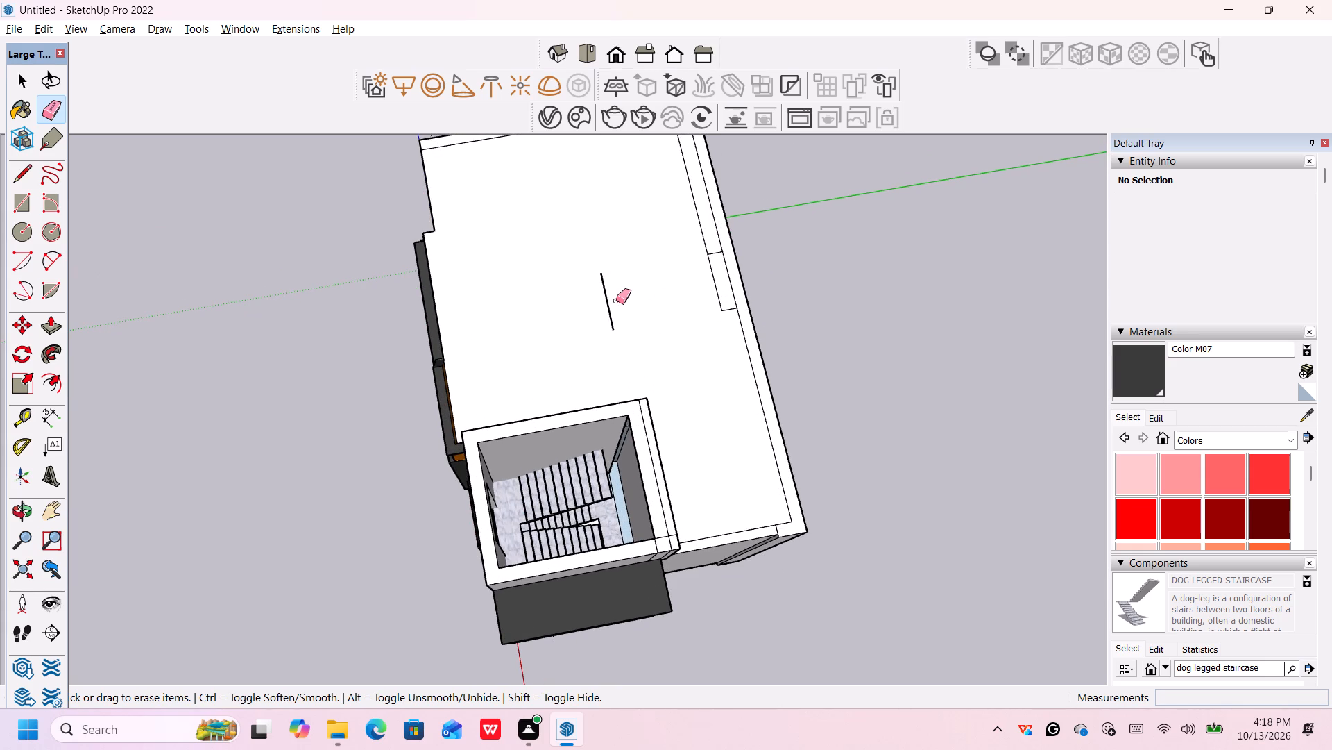
{"action": "left_click", "coordinate": [606, 299]}
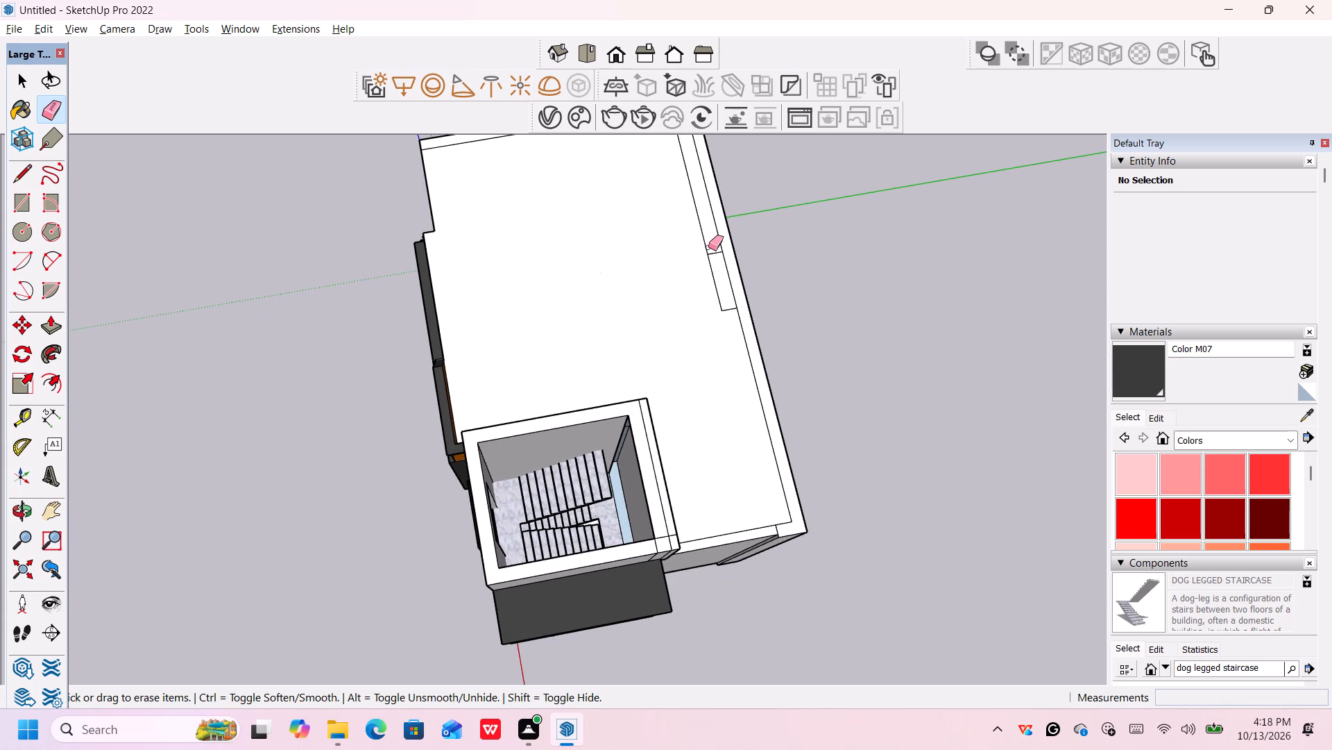
Erase the two short cross lines in the roof's long edge strip and the remaining inner parallel line along it.
{"action": "left_click", "coordinate": [708, 255]}
{"action": "left_click", "coordinate": [731, 309]}
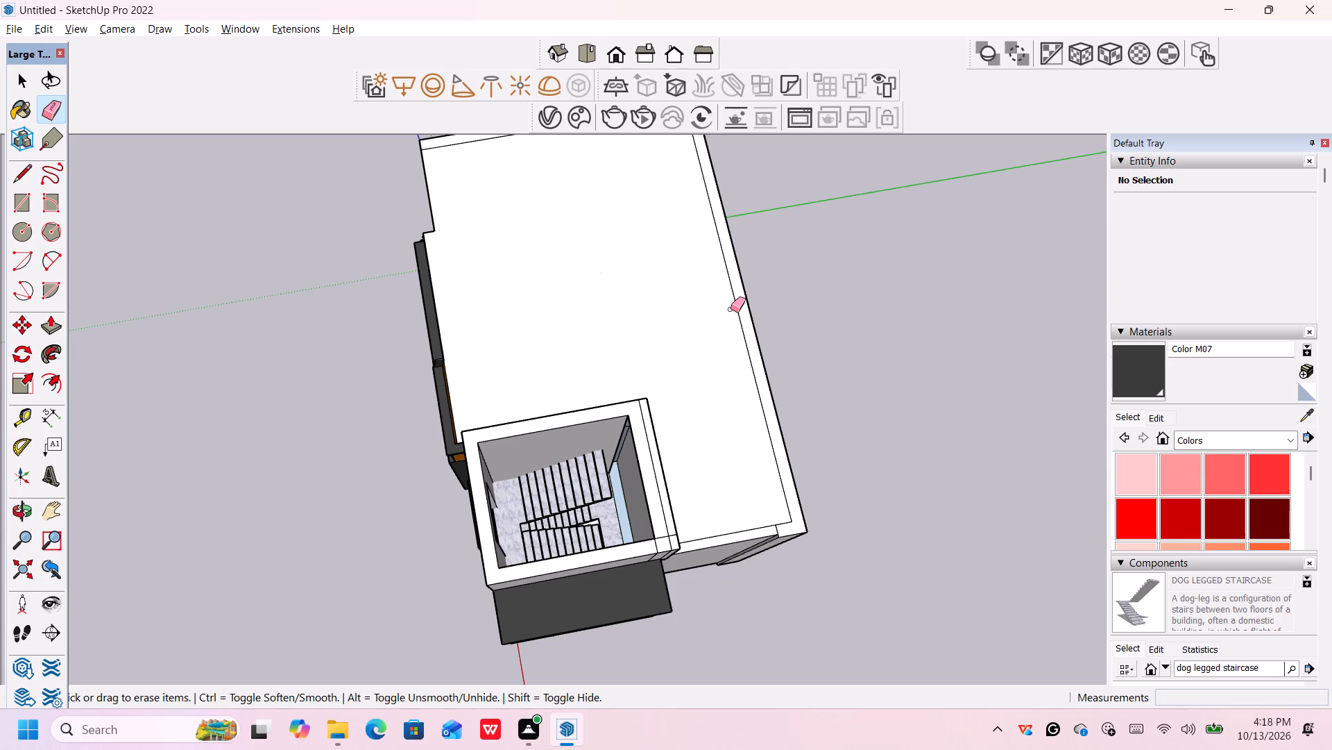
Erase the short stray lines at the far and near ends of the roof's long edge strip, by its corners.
{"action": "scroll", "coordinate": [779, 269], "scroll_direction": "down", "scroll_amount": 13}
{"action": "scroll", "coordinate": [724, 176], "scroll_direction": "up", "scroll_amount": 3}
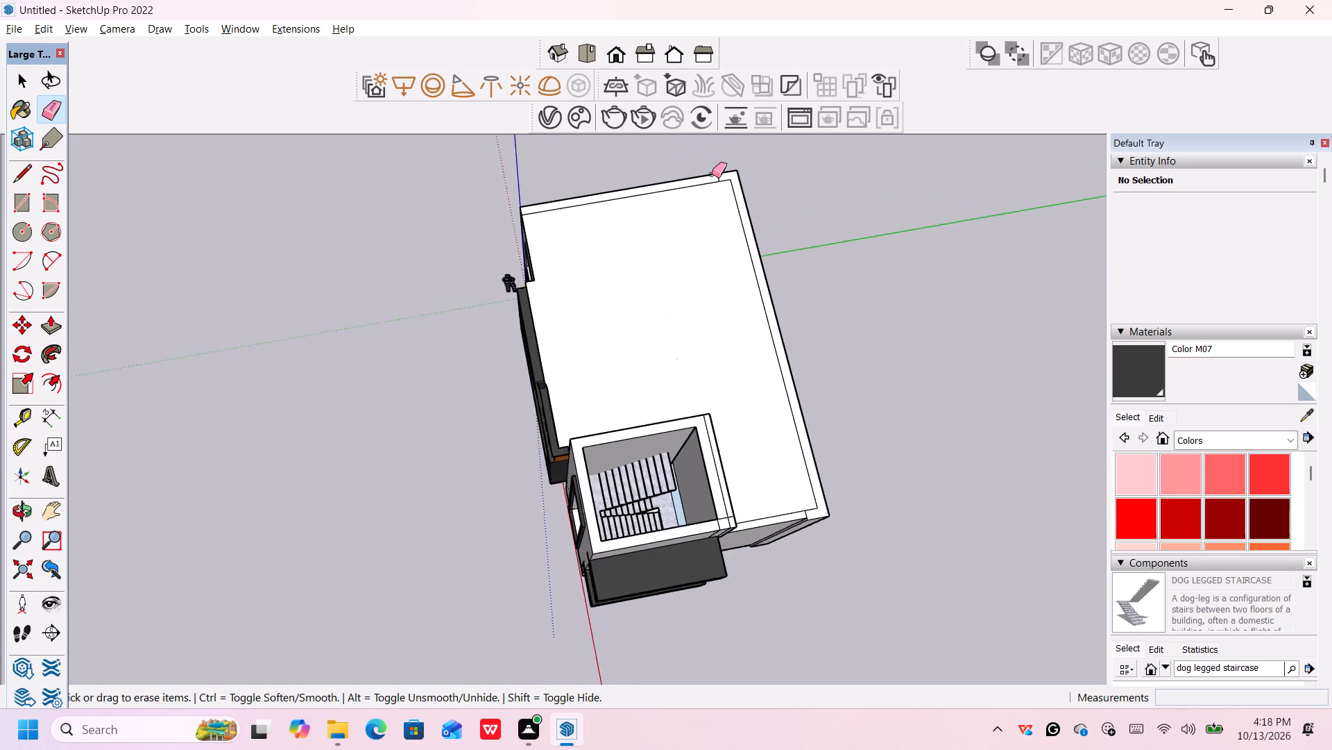
{"action": "scroll", "coordinate": [712, 174], "scroll_direction": "up", "scroll_amount": 6}
{"action": "left_click", "coordinate": [715, 176]}
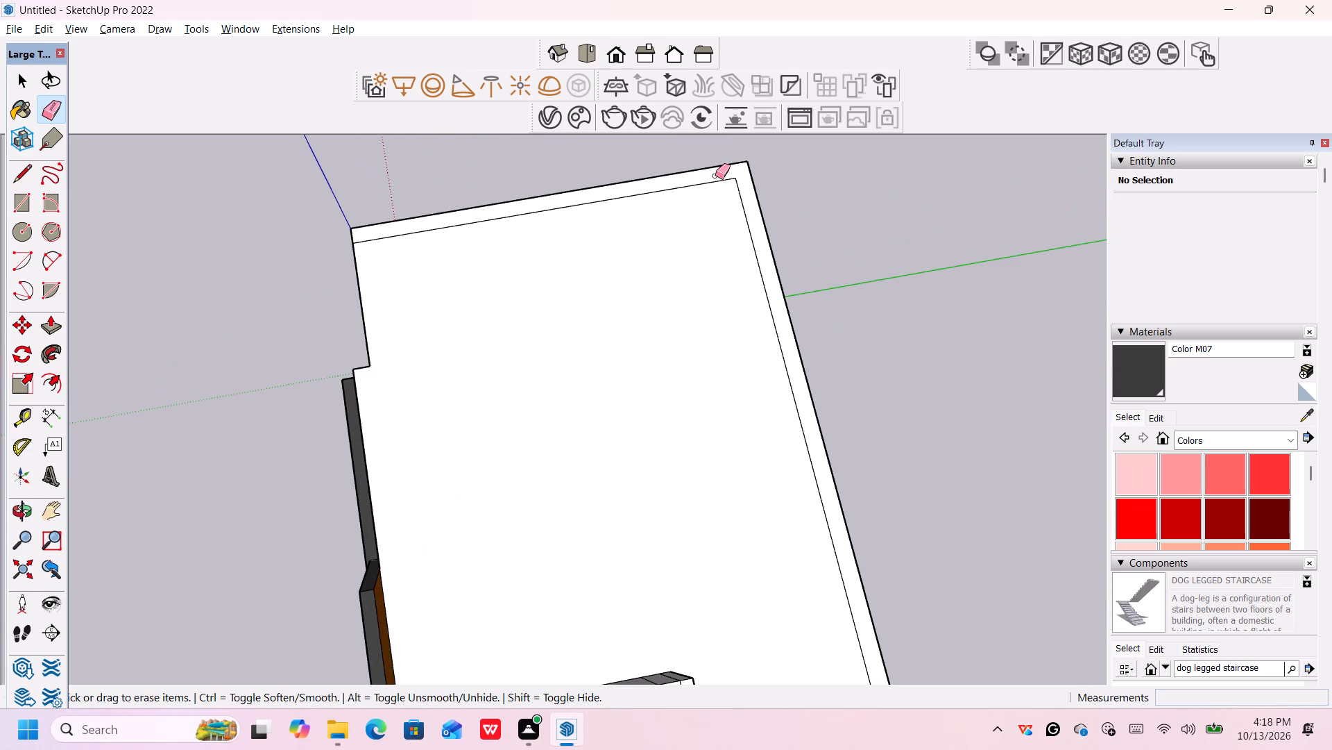
{"action": "scroll", "coordinate": [805, 290], "scroll_direction": "down", "scroll_amount": 6}
{"action": "scroll", "coordinate": [878, 541], "scroll_direction": "down", "scroll_amount": 2}
{"action": "middle_click_drag", "start_coordinate": [886, 565], "coordinate": [937, 341]}
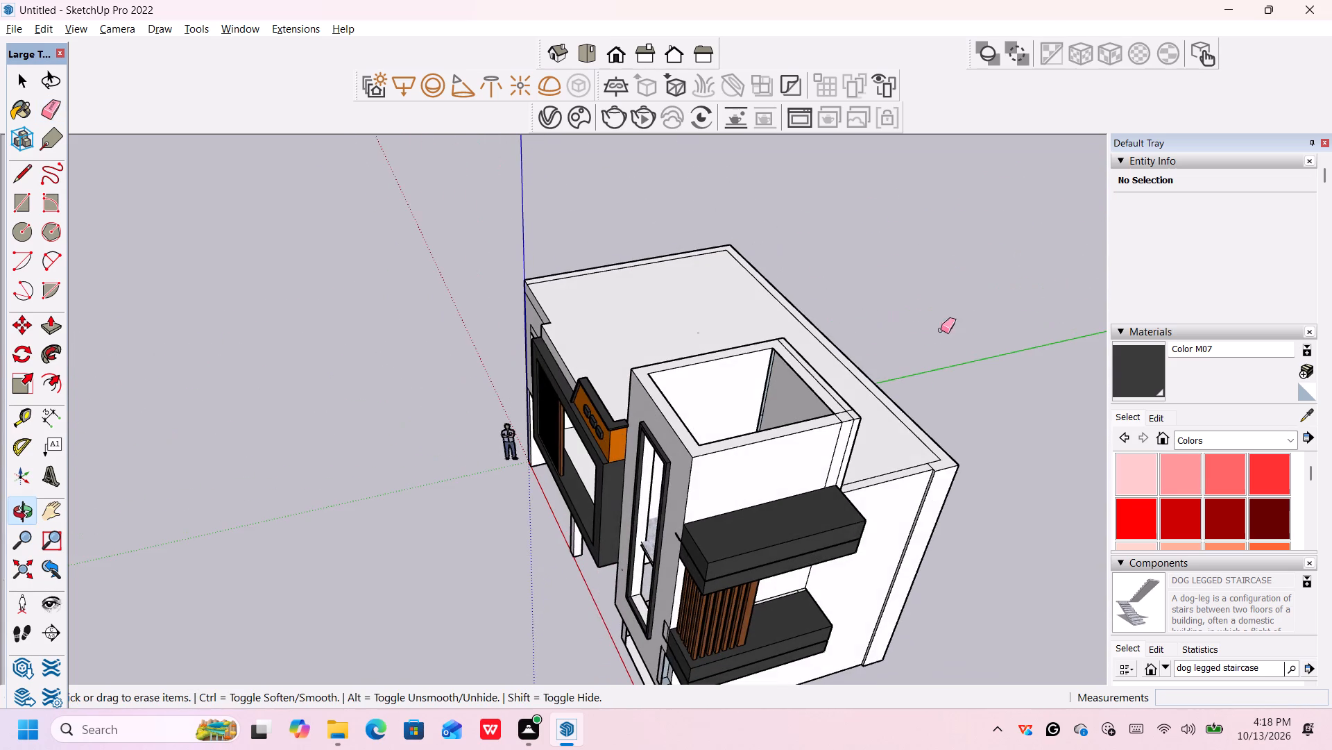
{"action": "scroll", "coordinate": [511, 624], "scroll_direction": "down", "scroll_amount": 2}
{"action": "scroll", "coordinate": [603, 610], "scroll_direction": "up", "scroll_amount": 1}
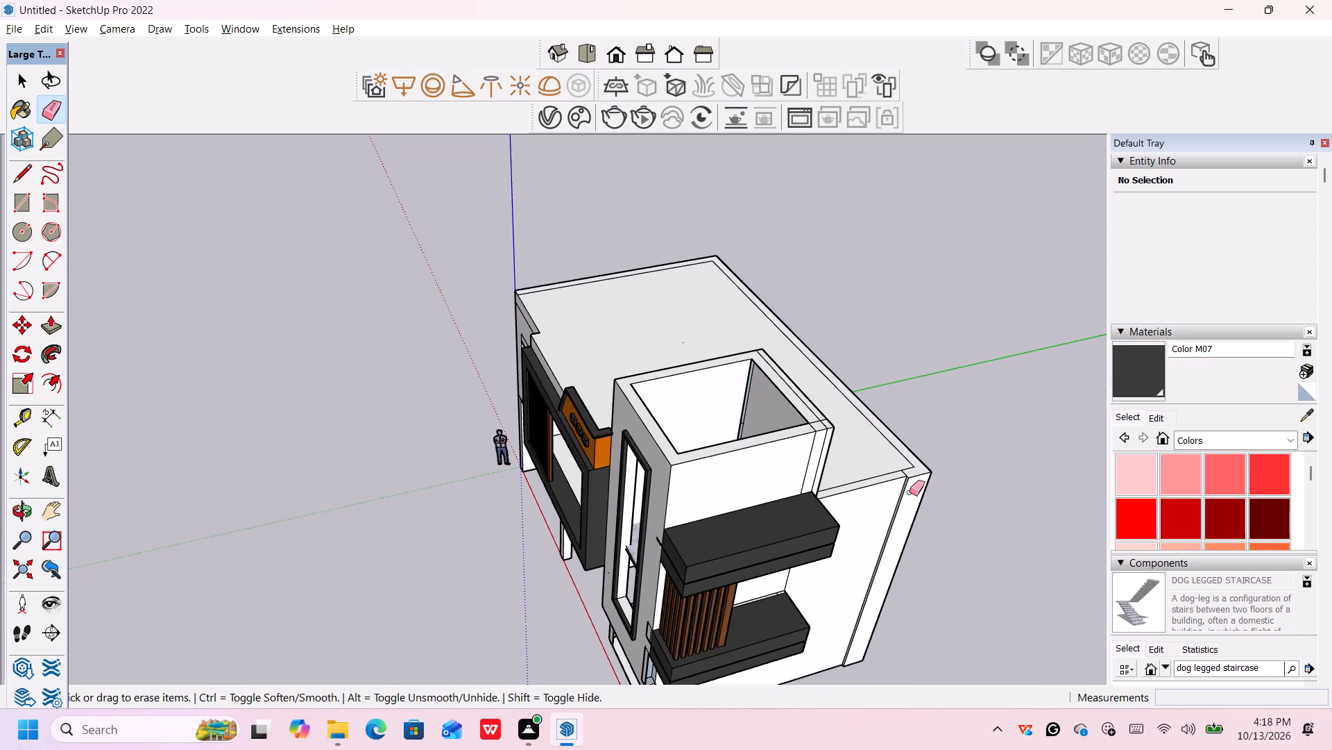
{"action": "scroll", "coordinate": [916, 487], "scroll_direction": "up", "scroll_amount": 5}
{"action": "left_click", "coordinate": [900, 468]}
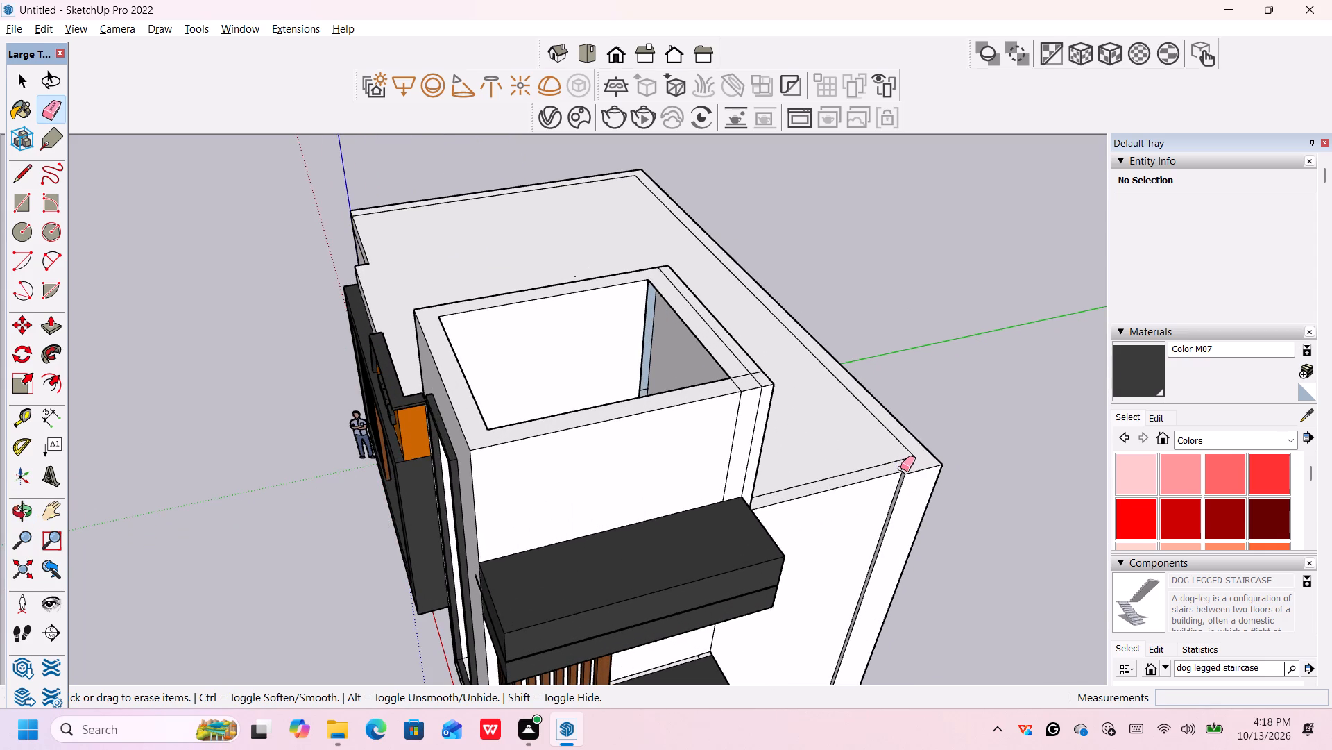
Examine the house's front elevation around the framed balcony, upper window and stair tower.
{"action": "scroll", "coordinate": [925, 460], "scroll_direction": "down", "scroll_amount": 14}
{"action": "scroll", "coordinate": [541, 581], "scroll_direction": "down", "scroll_amount": 1}
{"action": "middle_click_drag", "start_coordinate": [544, 581], "coordinate": [556, 577]}
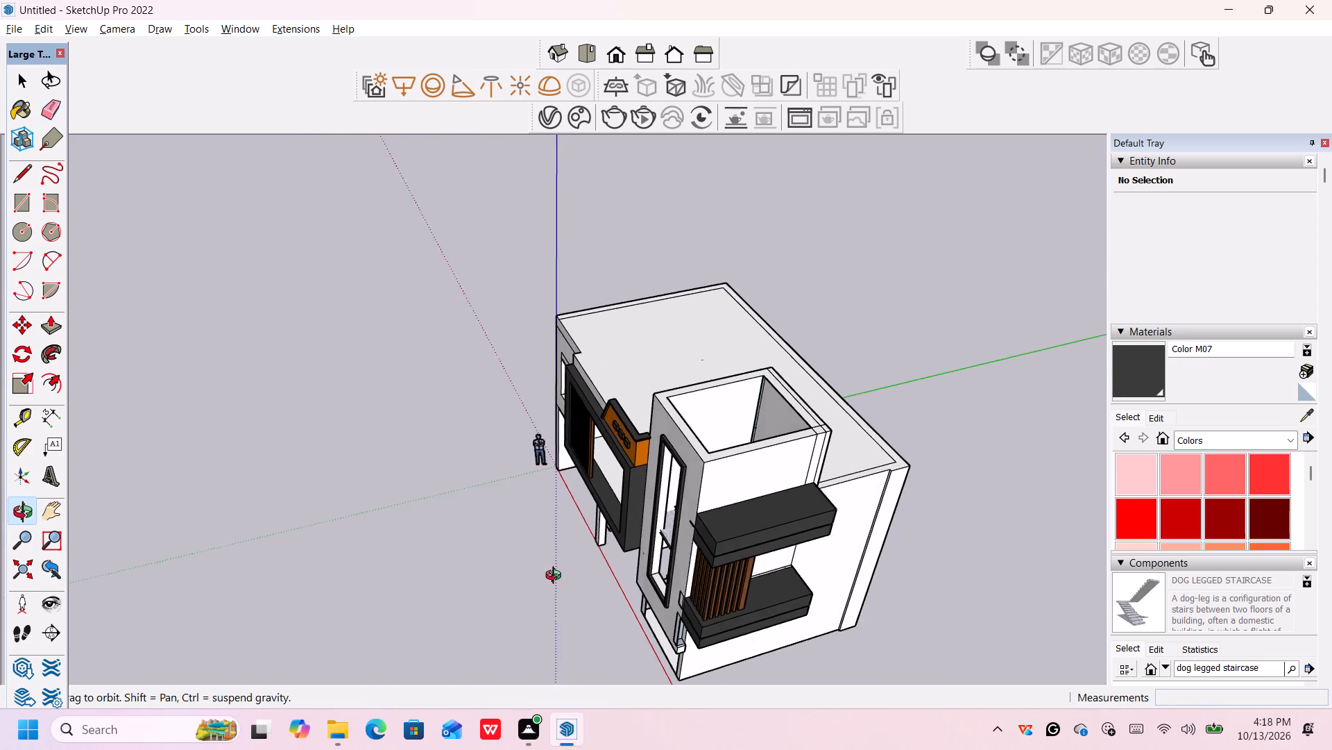
{"action": "middle_click_drag", "start_coordinate": [556, 577], "coordinate": [780, 518]}
{"action": "middle_click_drag", "start_coordinate": [375, 629], "coordinate": [699, 567]}
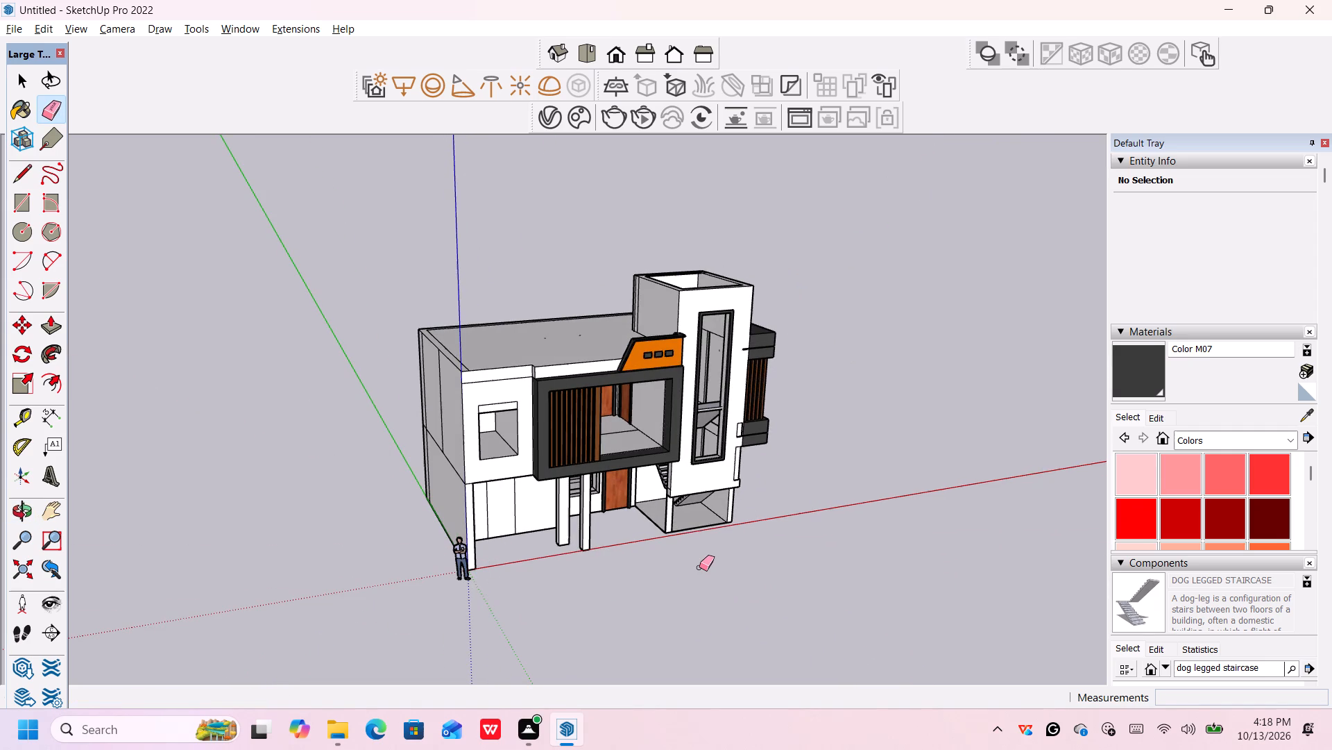
{"action": "scroll", "coordinate": [699, 568], "scroll_direction": "up", "scroll_amount": 2}
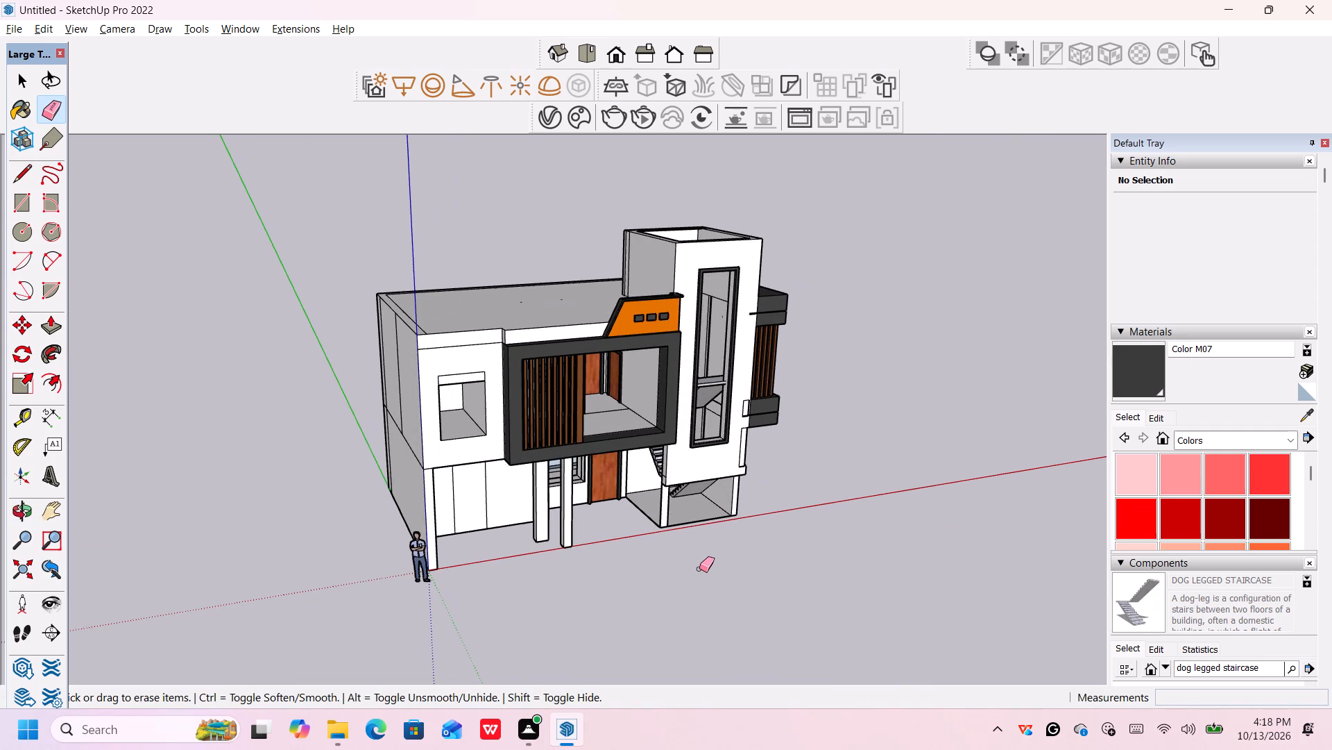
{"action": "middle_click_drag", "start_coordinate": [699, 571], "coordinate": [632, 556]}
{"action": "scroll", "coordinate": [641, 562], "scroll_direction": "up", "scroll_amount": 2}
{"action": "middle_click_drag", "start_coordinate": [635, 575], "coordinate": [660, 606]}
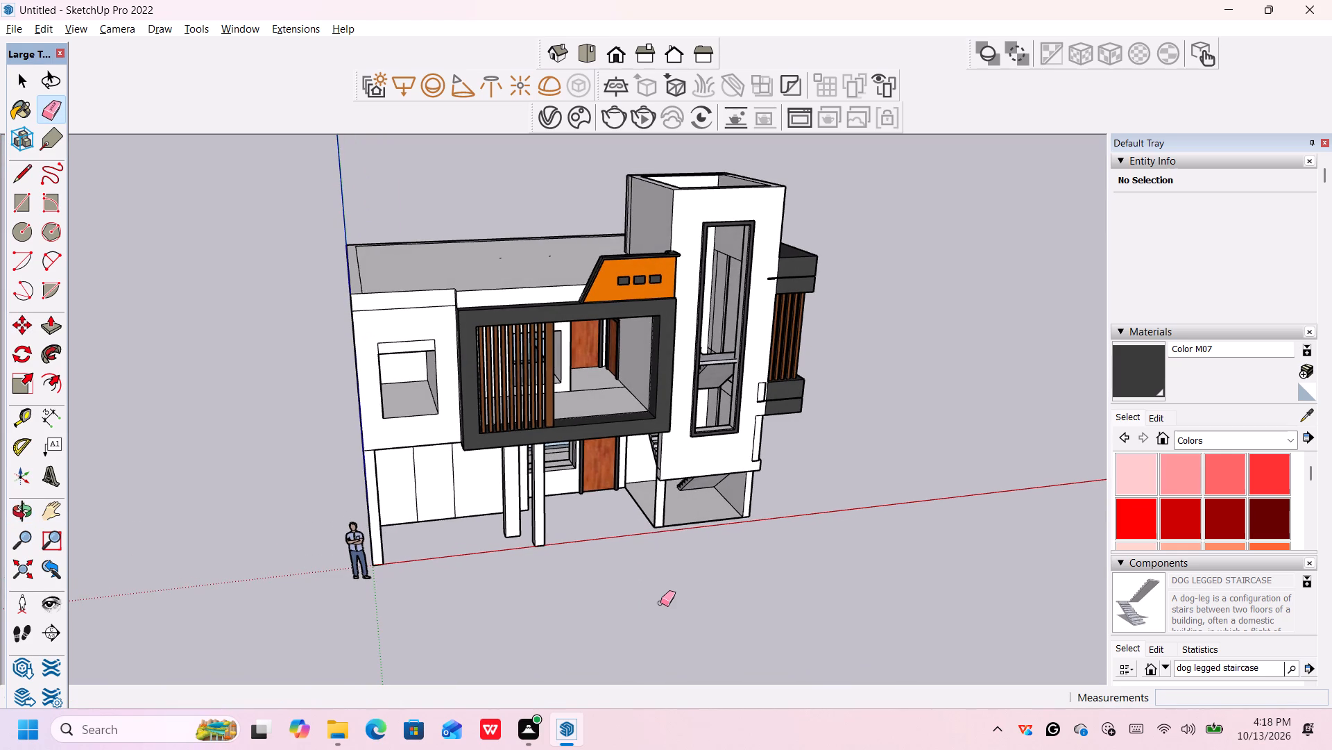
{"action": "key", "text": "space"}
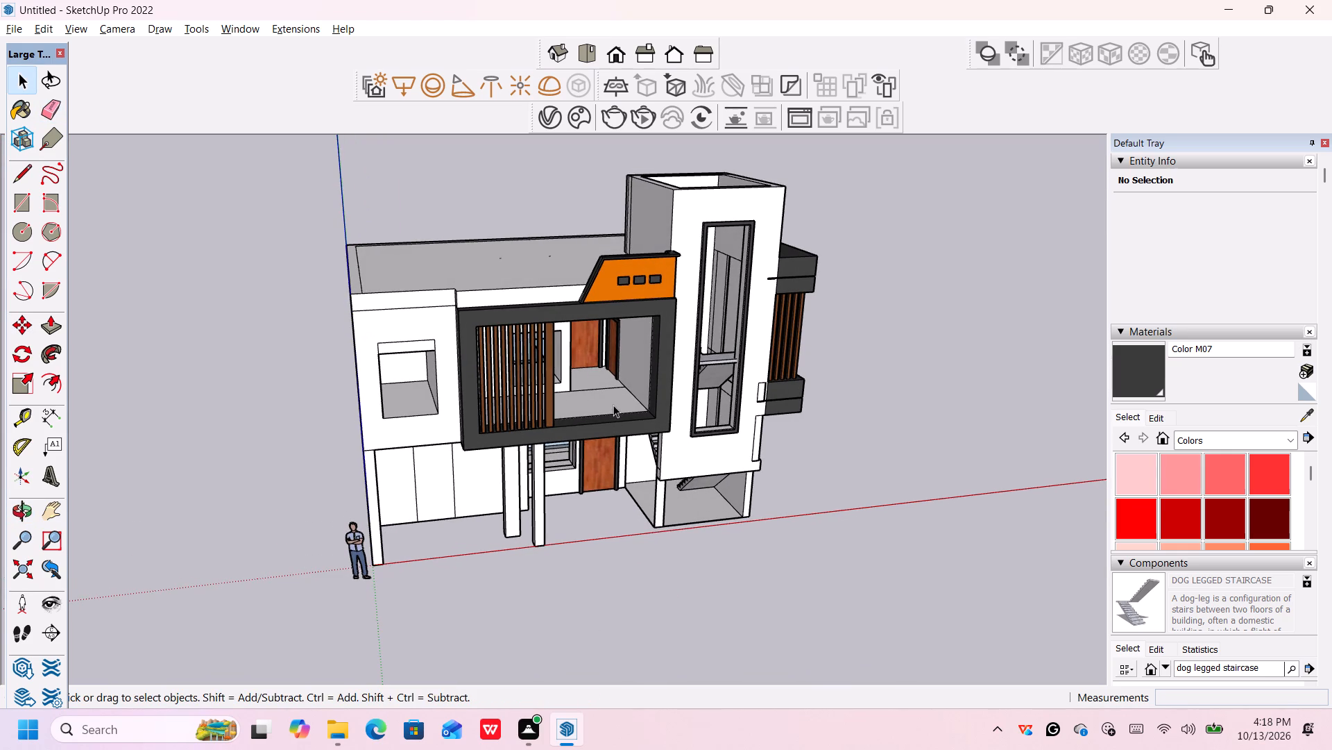
Place a guide line on the framed balcony's floor, 2' in from its front edge.
{"action": "scroll", "coordinate": [613, 403], "scroll_direction": "up", "scroll_amount": 4}
{"action": "scroll", "coordinate": [615, 403], "scroll_direction": "down", "scroll_amount": 1}
{"action": "scroll", "coordinate": [626, 399], "scroll_direction": "up", "scroll_amount": 5}
{"action": "middle_click_drag", "start_coordinate": [643, 401], "coordinate": [592, 402]}
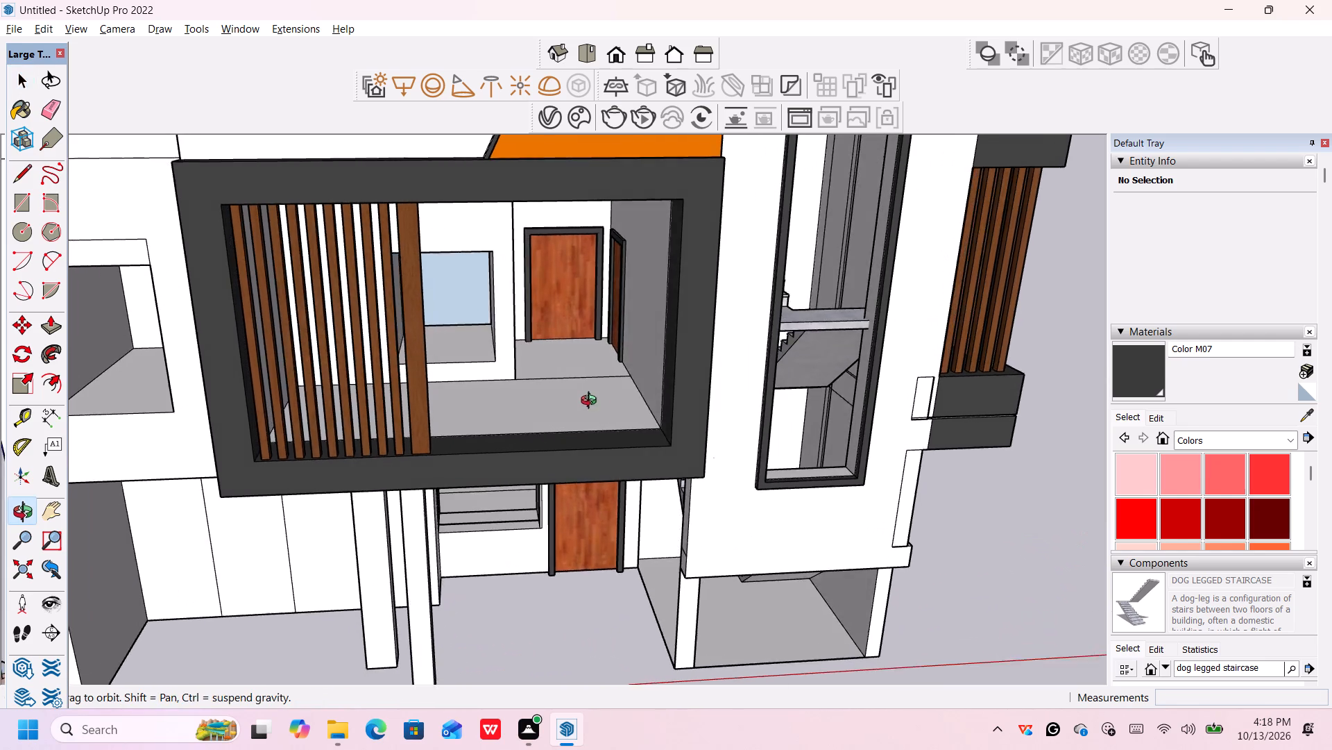
{"action": "middle_click_drag", "start_coordinate": [592, 402], "coordinate": [592, 404]}
{"action": "scroll", "coordinate": [592, 404], "scroll_direction": "up", "scroll_amount": 4}
{"action": "middle_click_drag", "start_coordinate": [573, 424], "coordinate": [600, 485]}
{"action": "scroll", "coordinate": [604, 473], "scroll_direction": "down", "scroll_amount": 2}
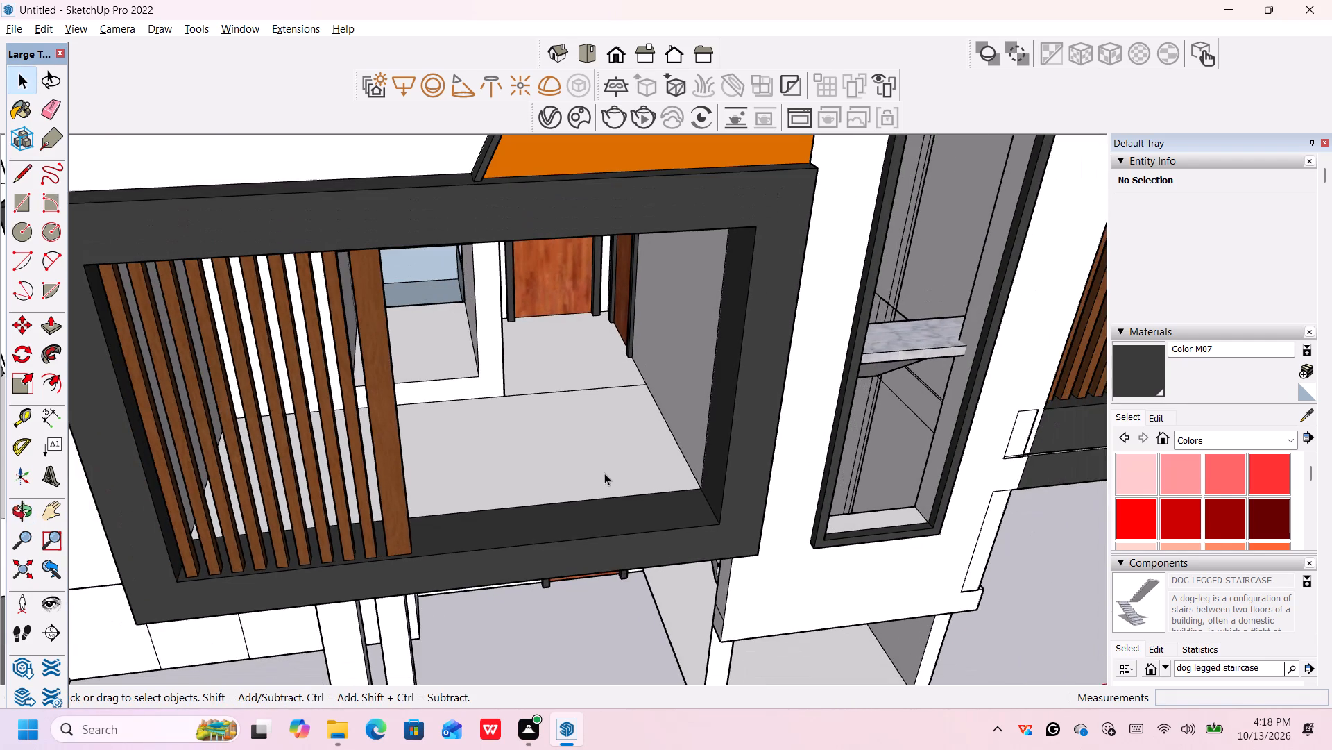
{"action": "key", "text": "t"}
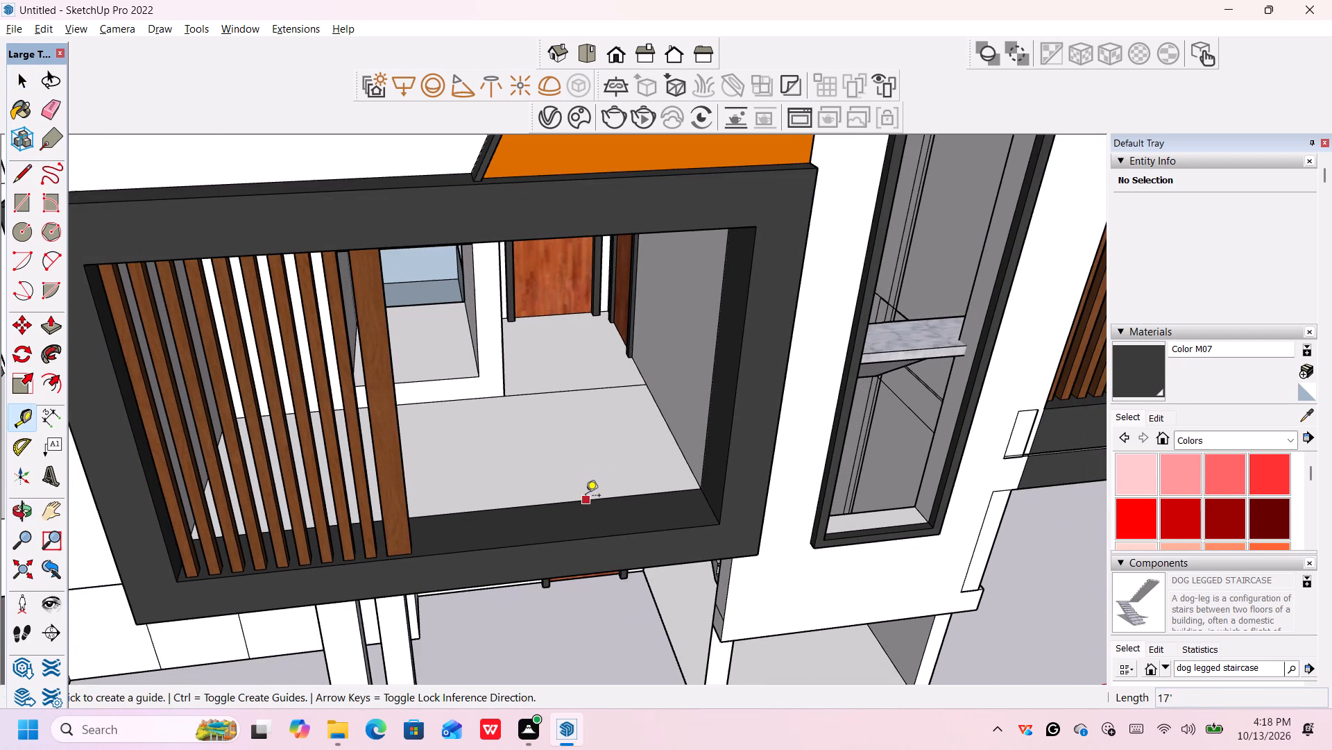
{"action": "left_click", "coordinate": [586, 497]}
{"action": "scroll", "coordinate": [585, 472], "scroll_direction": "up", "scroll_amount": 1}
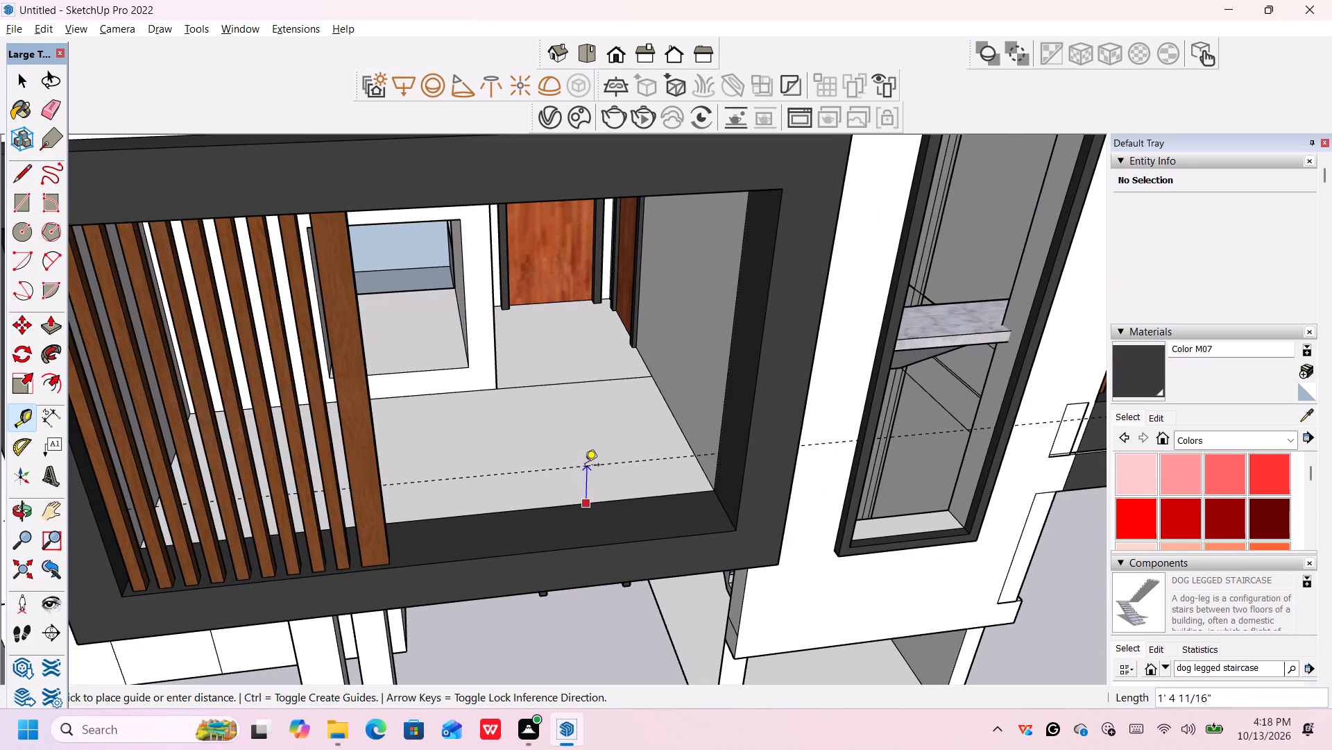
{"action": "scroll", "coordinate": [585, 466], "scroll_direction": "up", "scroll_amount": 1}
{"action": "middle_click_drag", "start_coordinate": [584, 469], "coordinate": [575, 516]}
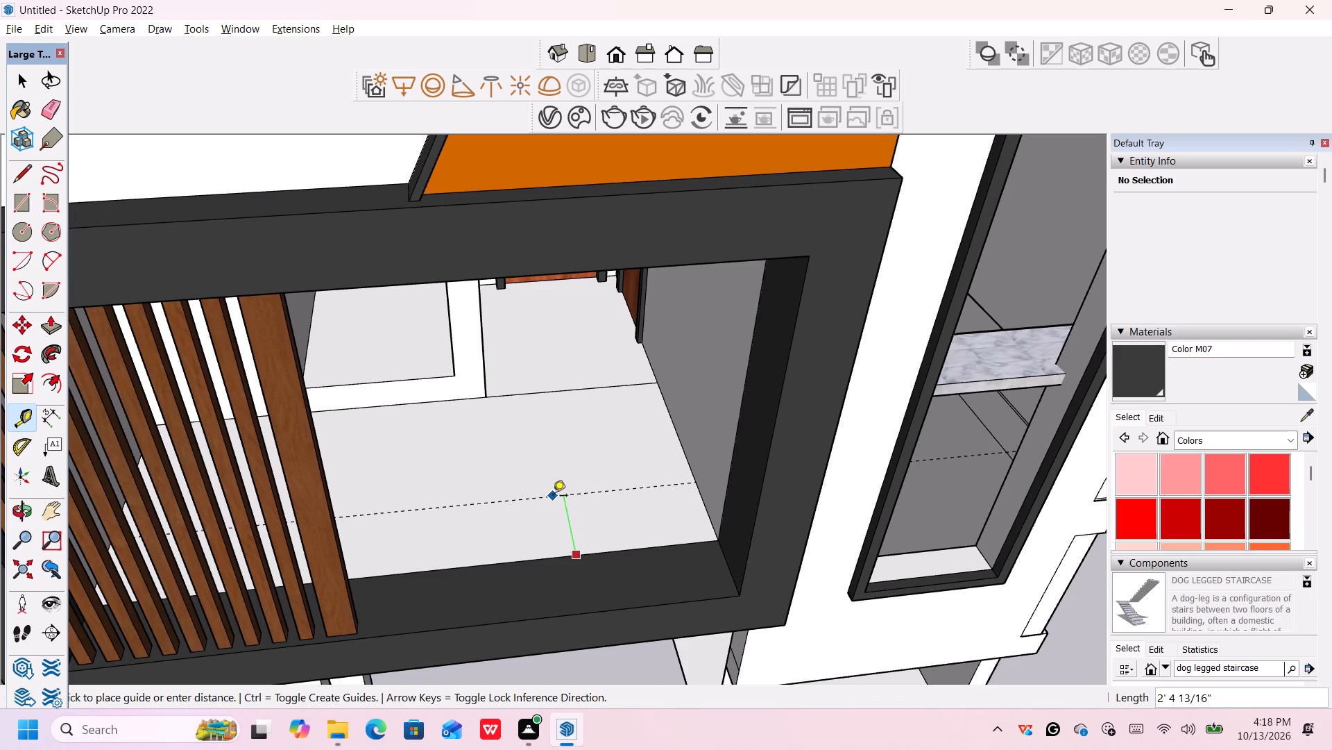
{"action": "type", "text": "2'"}
{"action": "key", "text": "Return"}
{"action": "scroll", "coordinate": [559, 497], "scroll_direction": "down", "scroll_amount": 1}
{"action": "key", "text": "space"}
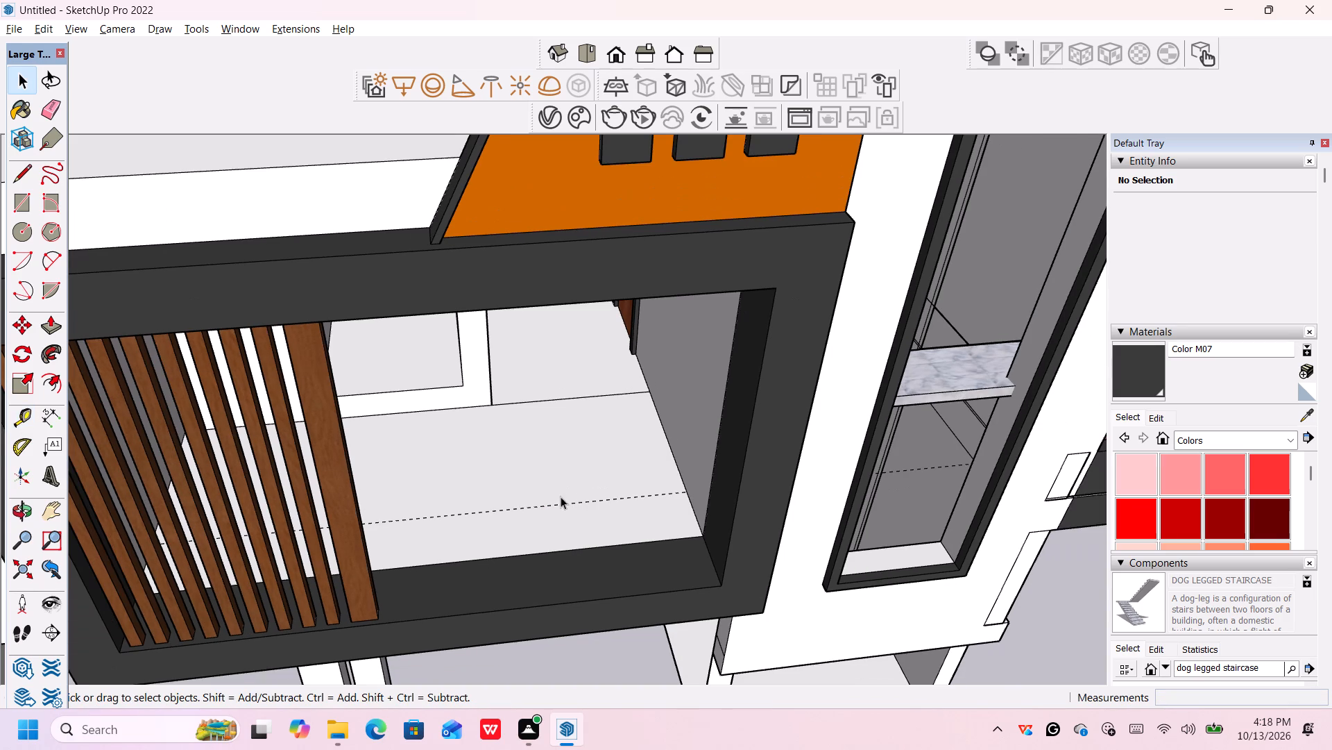
Draw a line along the guide across the balcony floor, from one side wall to the other behind the wooden slats.
{"action": "scroll", "coordinate": [579, 491], "scroll_direction": "up", "scroll_amount": 5}
{"action": "middle_click_drag", "start_coordinate": [611, 489], "coordinate": [547, 494]}
{"action": "scroll", "coordinate": [554, 492], "scroll_direction": "up", "scroll_amount": 3}
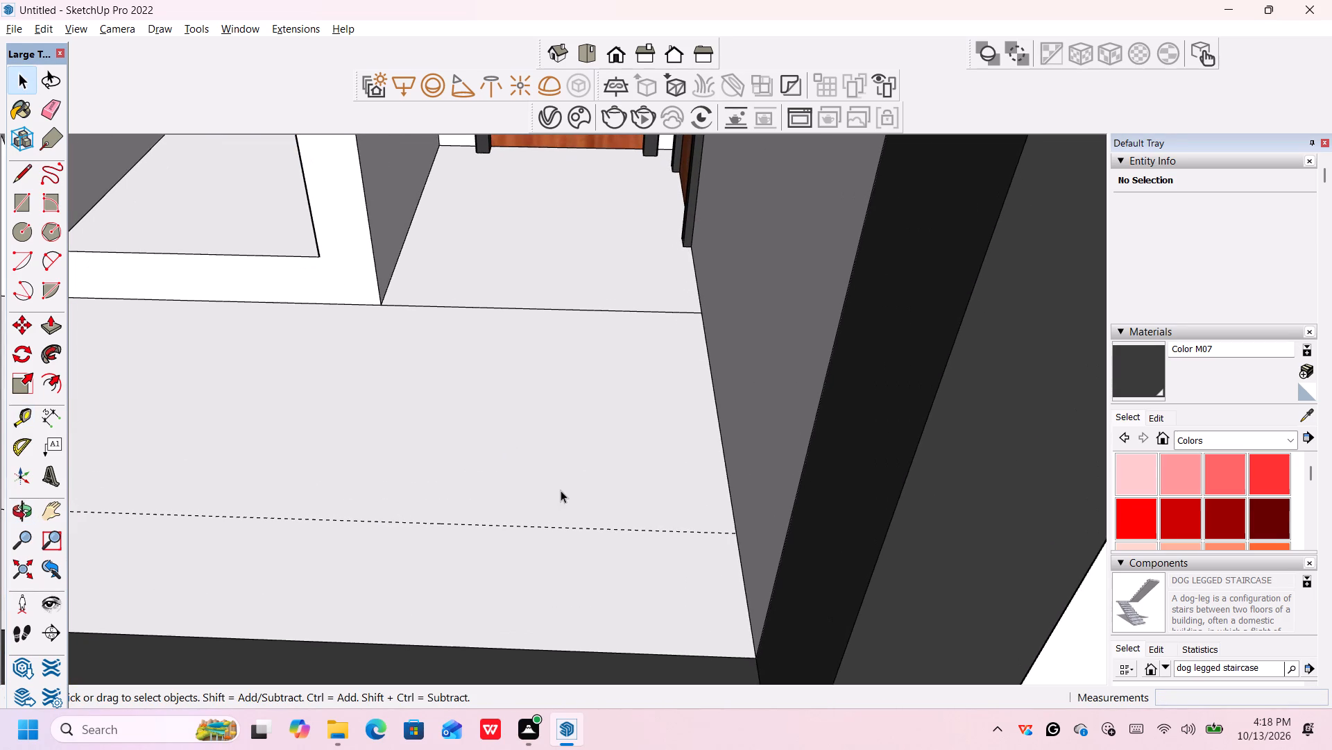
{"action": "key", "text": "l"}
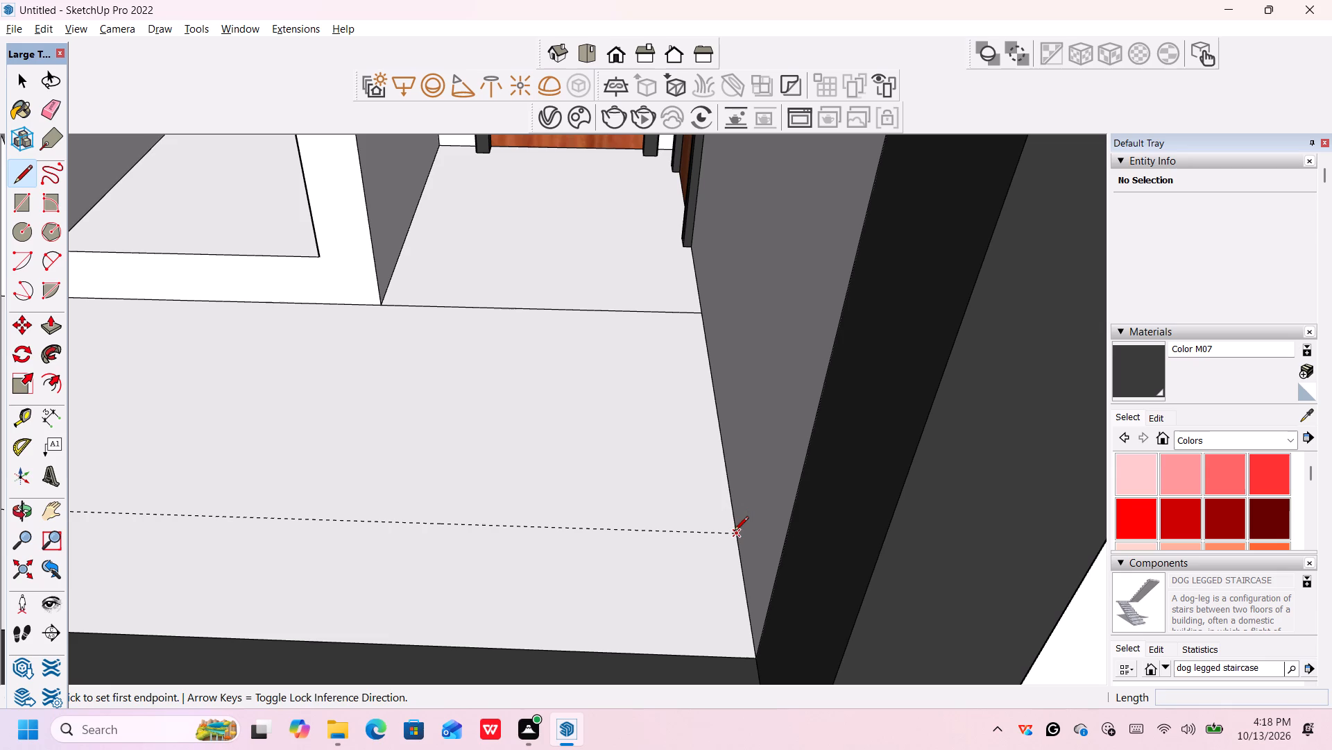
{"action": "left_click", "coordinate": [734, 533]}
{"action": "scroll", "coordinate": [279, 514], "scroll_direction": "down", "scroll_amount": 7}
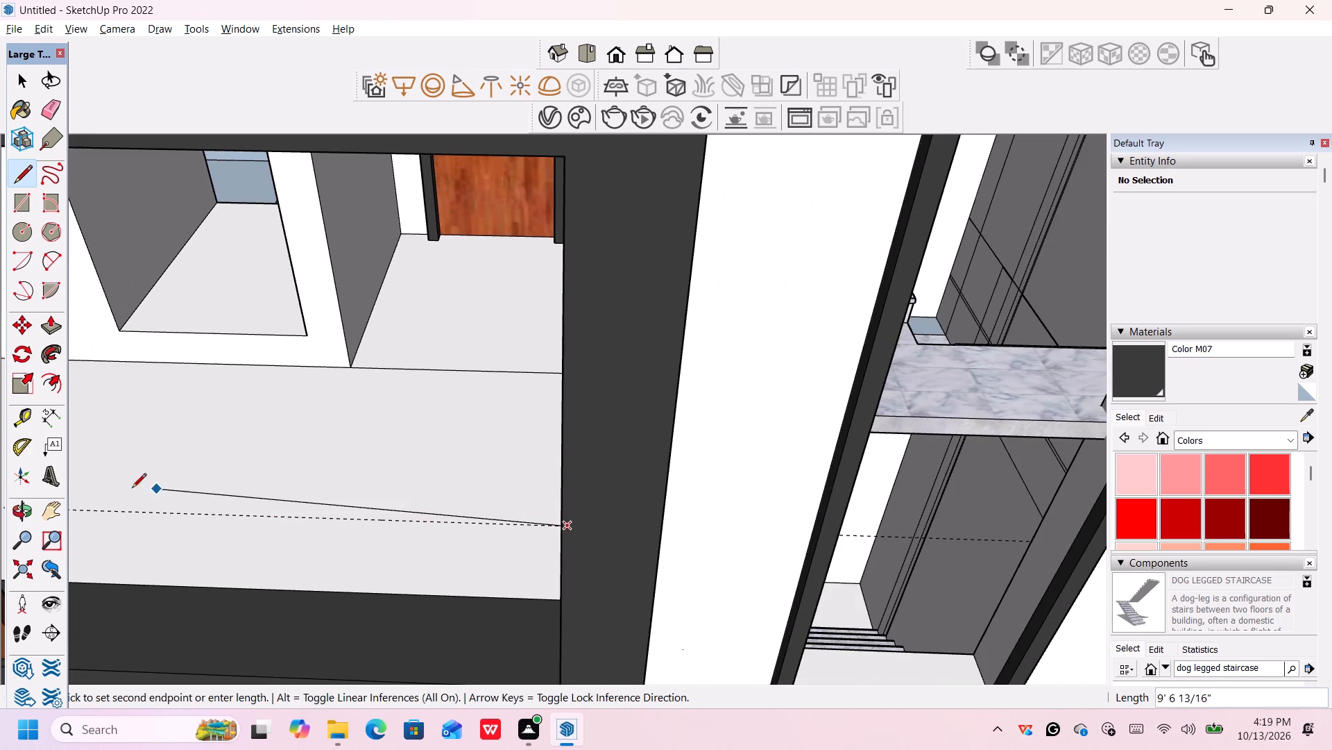
{"action": "scroll", "coordinate": [101, 492], "scroll_direction": "down", "scroll_amount": 2}
{"action": "middle_click_drag", "start_coordinate": [108, 499], "coordinate": [558, 502], "text": "shift"}
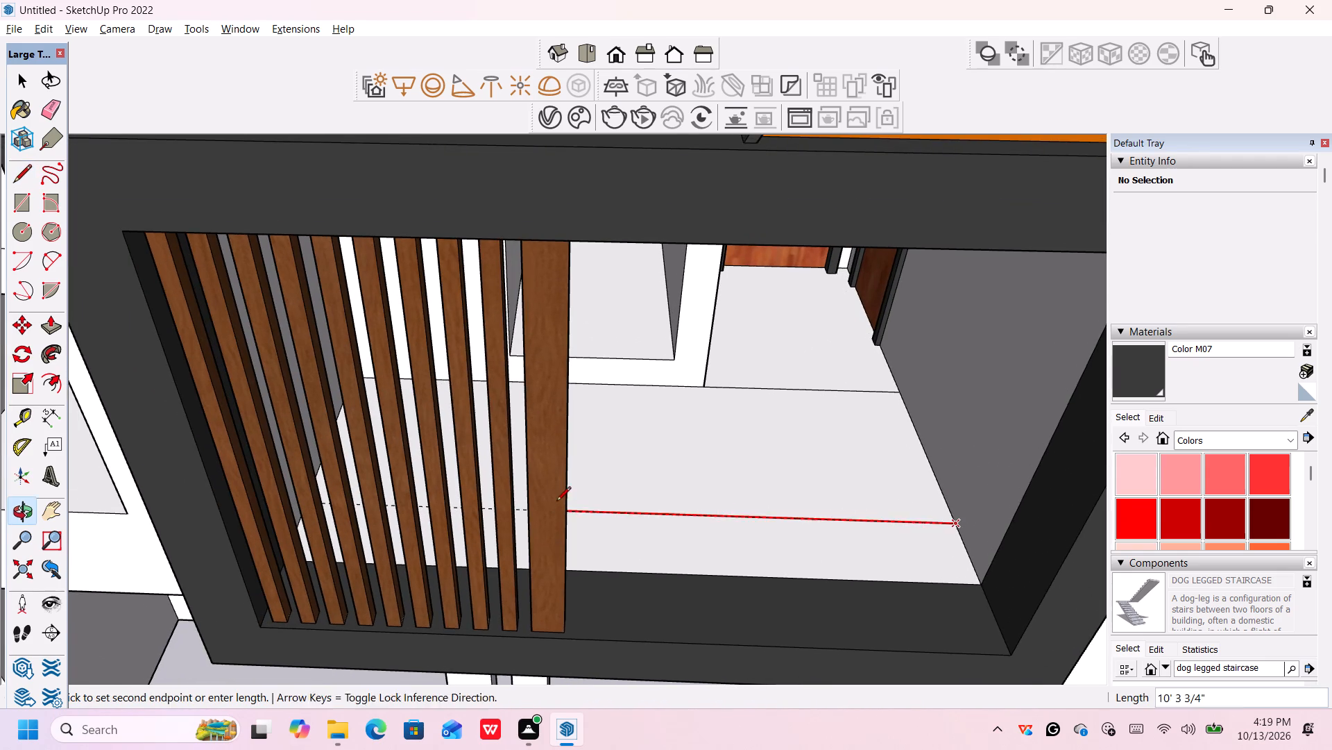
{"action": "scroll", "coordinate": [504, 503], "scroll_direction": "up", "scroll_amount": 1}
{"action": "scroll", "coordinate": [249, 510], "scroll_direction": "up", "scroll_amount": 3}
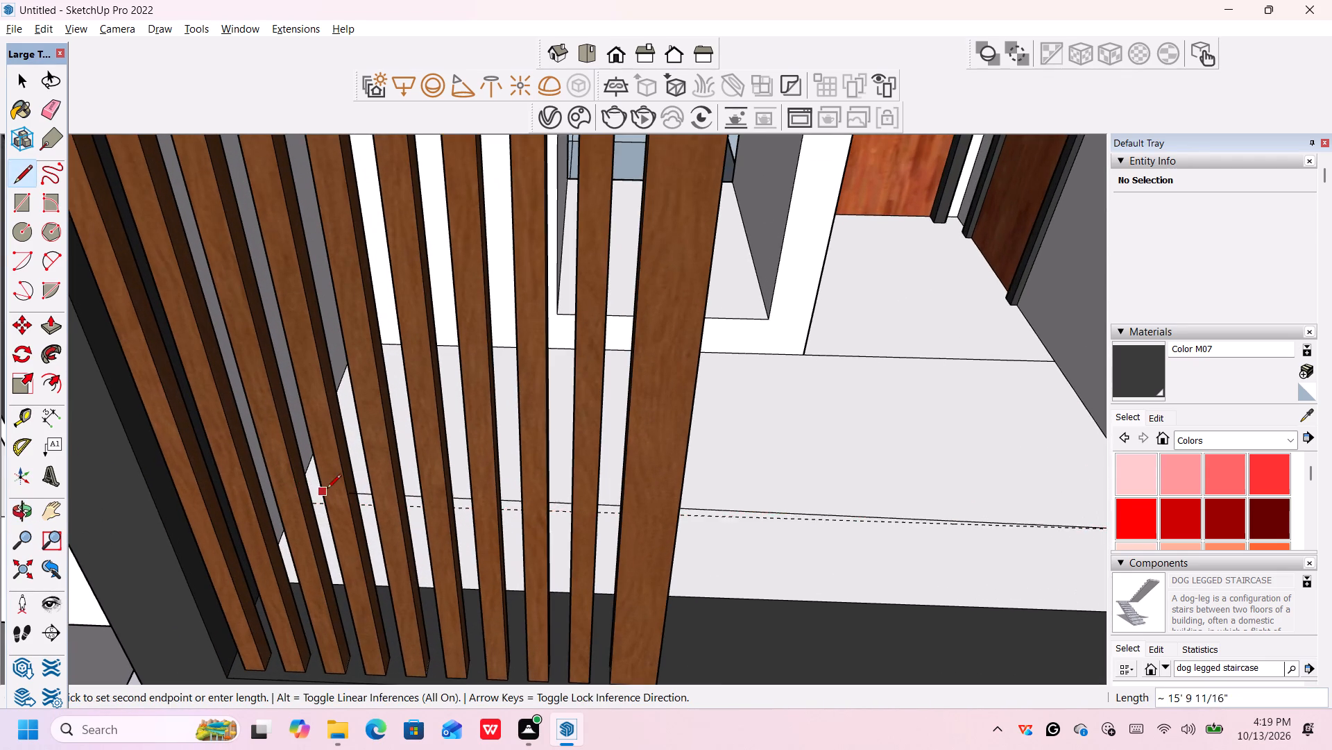
{"action": "scroll", "coordinate": [326, 490], "scroll_direction": "up", "scroll_amount": 15}
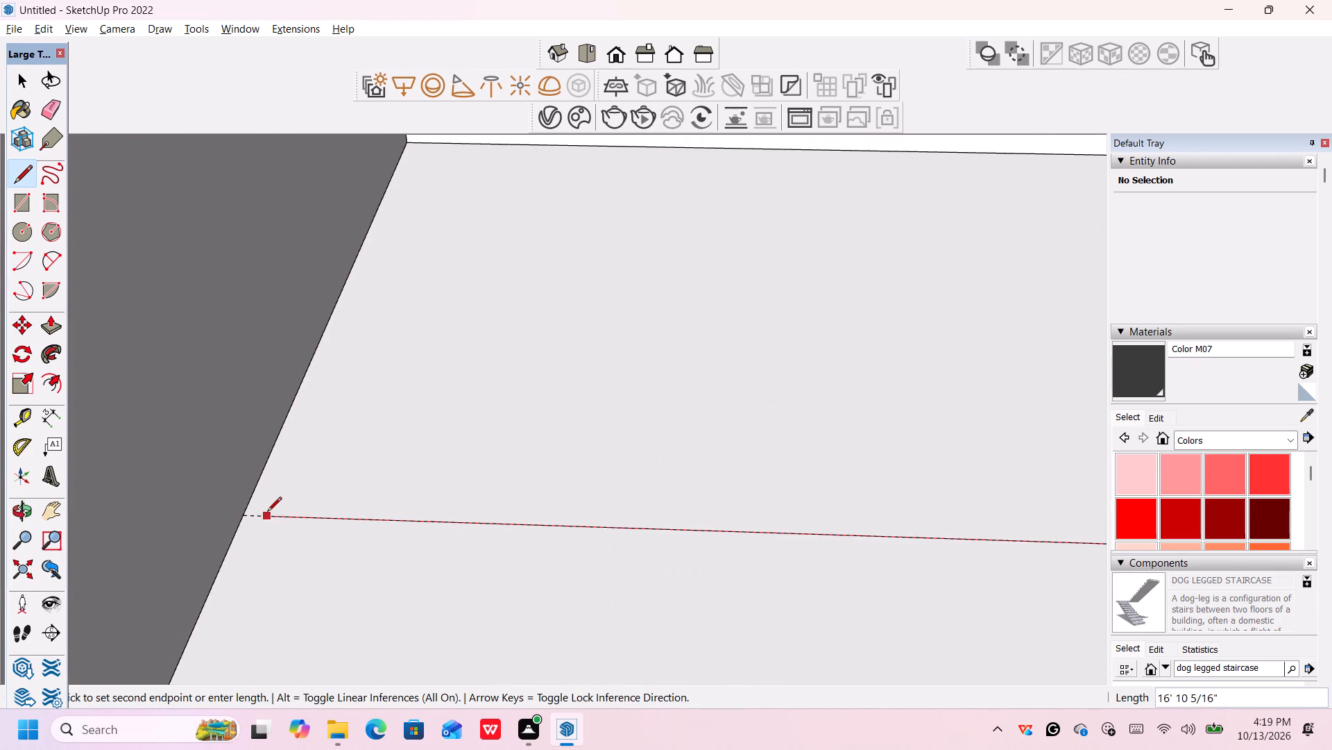
{"action": "left_click", "coordinate": [243, 518]}
{"action": "key", "text": "c"}
{"action": "scroll", "coordinate": [355, 522], "scroll_direction": "down", "scroll_amount": 4}
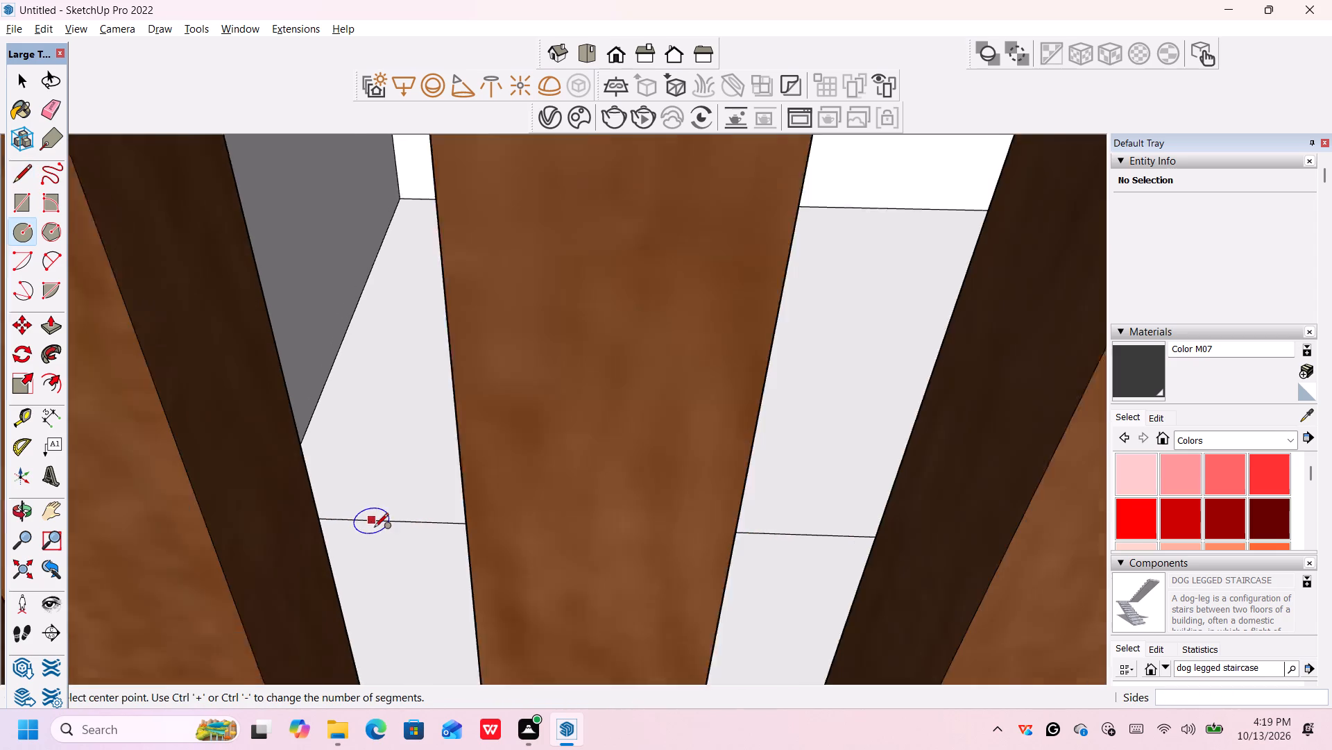
{"action": "scroll", "coordinate": [374, 528], "scroll_direction": "down", "scroll_amount": 2}
{"action": "key", "text": "space"}
Push/Pull the front strip of the balcony floor up 1' as a new starting face.
{"action": "scroll", "coordinate": [426, 543], "scroll_direction": "down", "scroll_amount": 6}
{"action": "scroll", "coordinate": [649, 507], "scroll_direction": "down", "scroll_amount": 7}
{"action": "scroll", "coordinate": [755, 528], "scroll_direction": "down", "scroll_amount": 5}
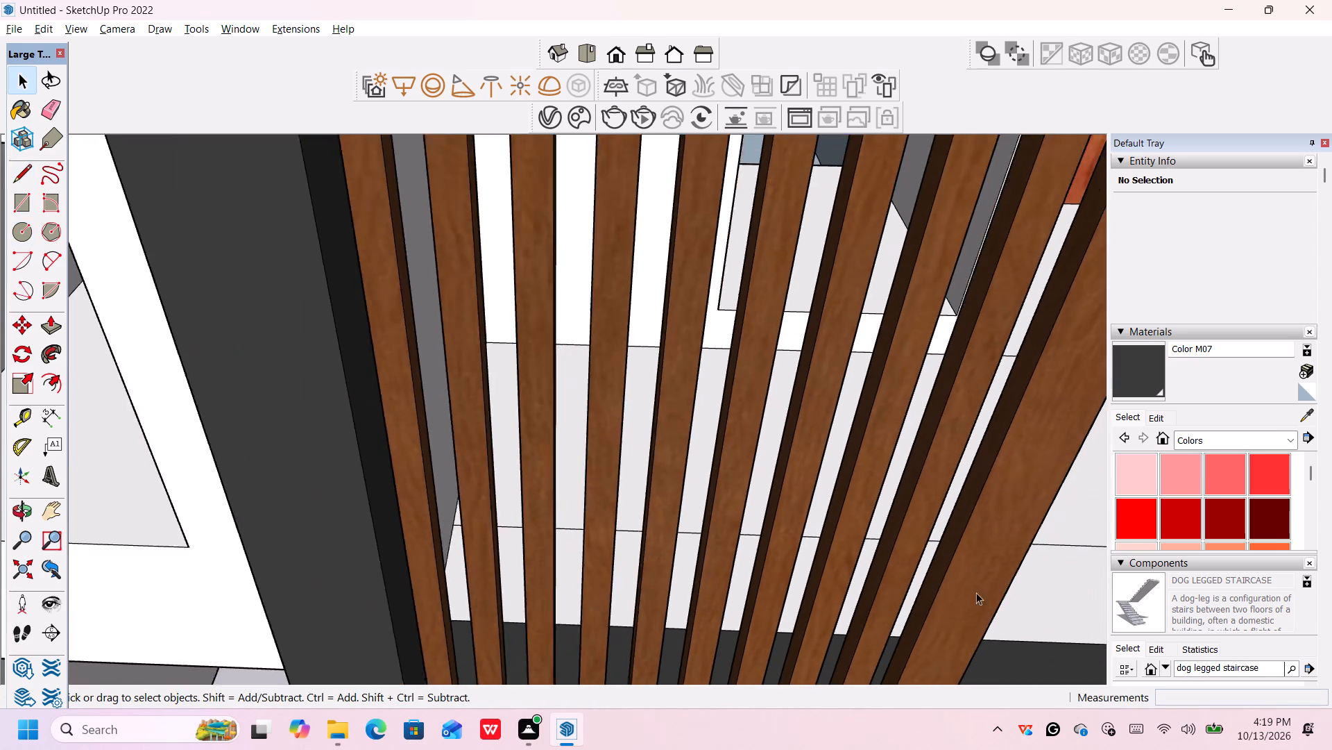
{"action": "scroll", "coordinate": [976, 592], "scroll_direction": "down", "scroll_amount": 2}
{"action": "scroll", "coordinate": [1064, 577], "scroll_direction": "down", "scroll_amount": 4}
{"action": "middle_click_drag", "start_coordinate": [1060, 578], "coordinate": [696, 487]}
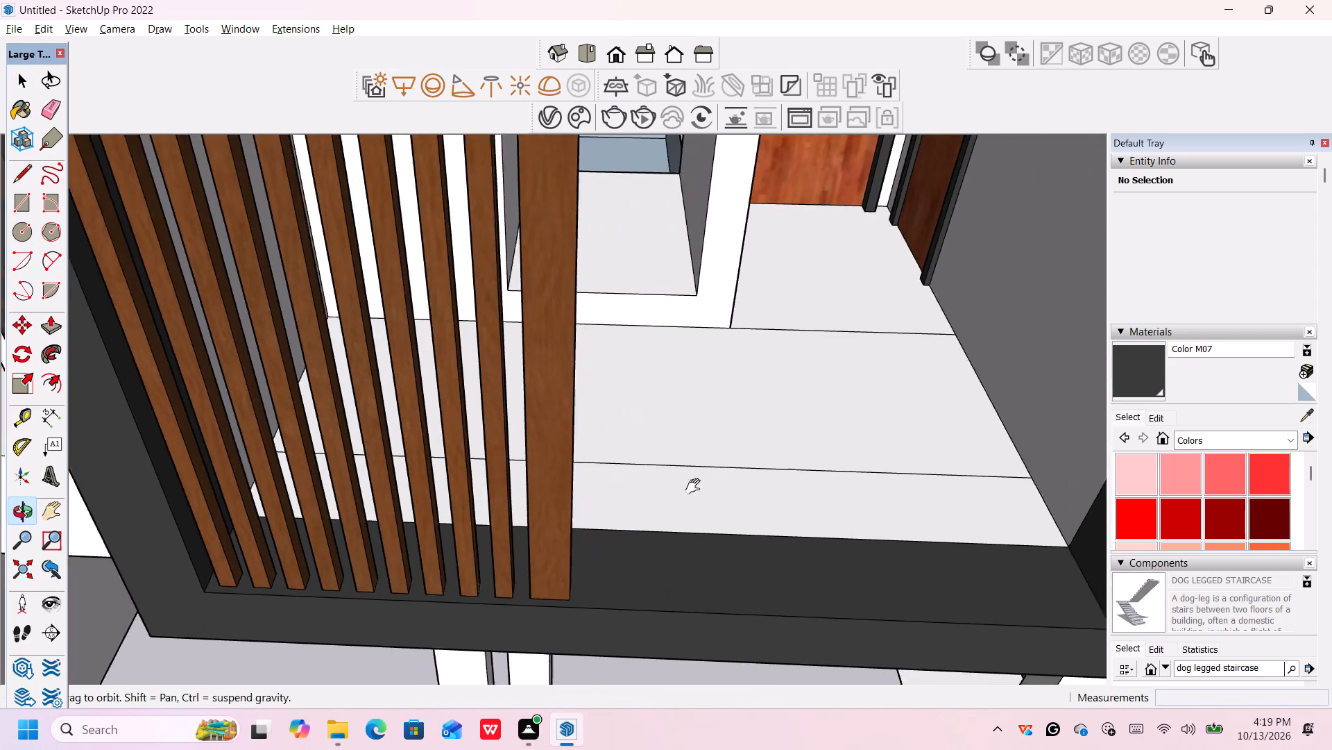
{"action": "middle_click_drag", "start_coordinate": [696, 487], "coordinate": [570, 483]}
{"action": "key", "text": "p"}
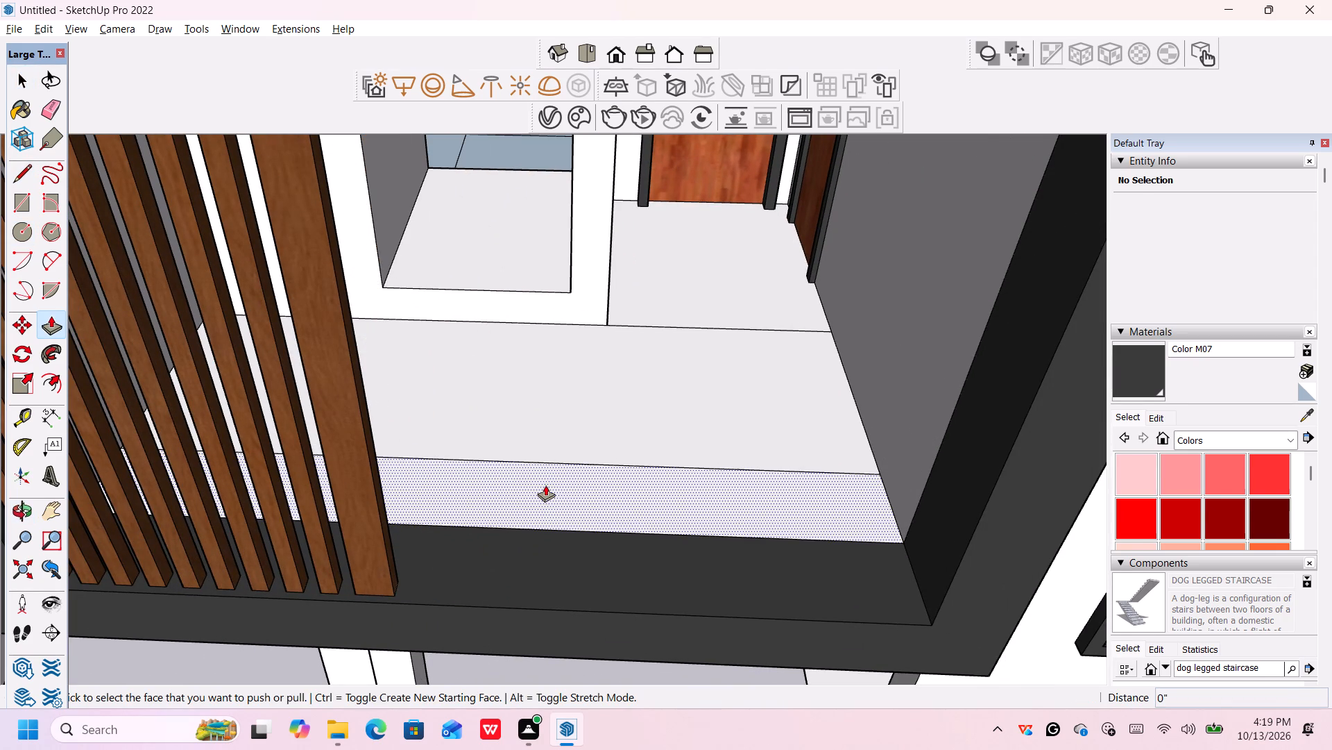
{"action": "left_click", "coordinate": [545, 485]}
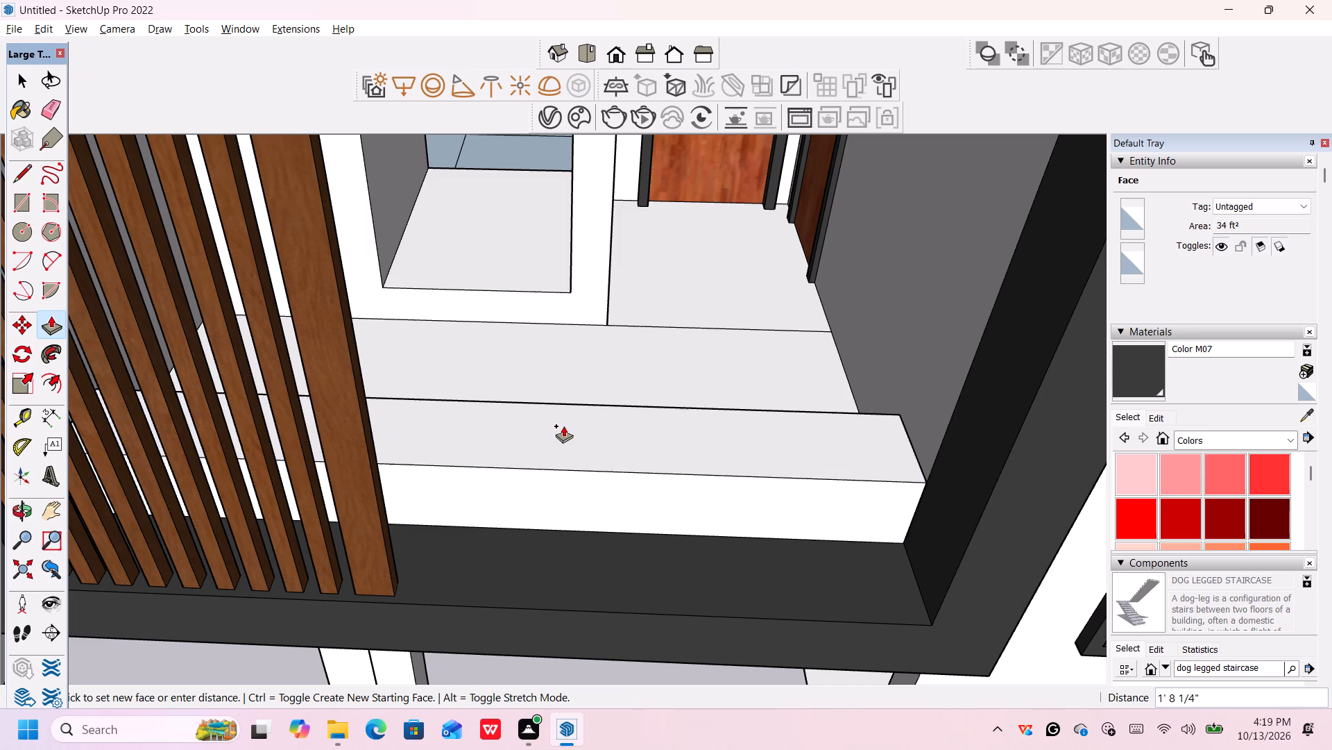
{"action": "scroll", "coordinate": [657, 397], "scroll_direction": "down", "scroll_amount": 8}
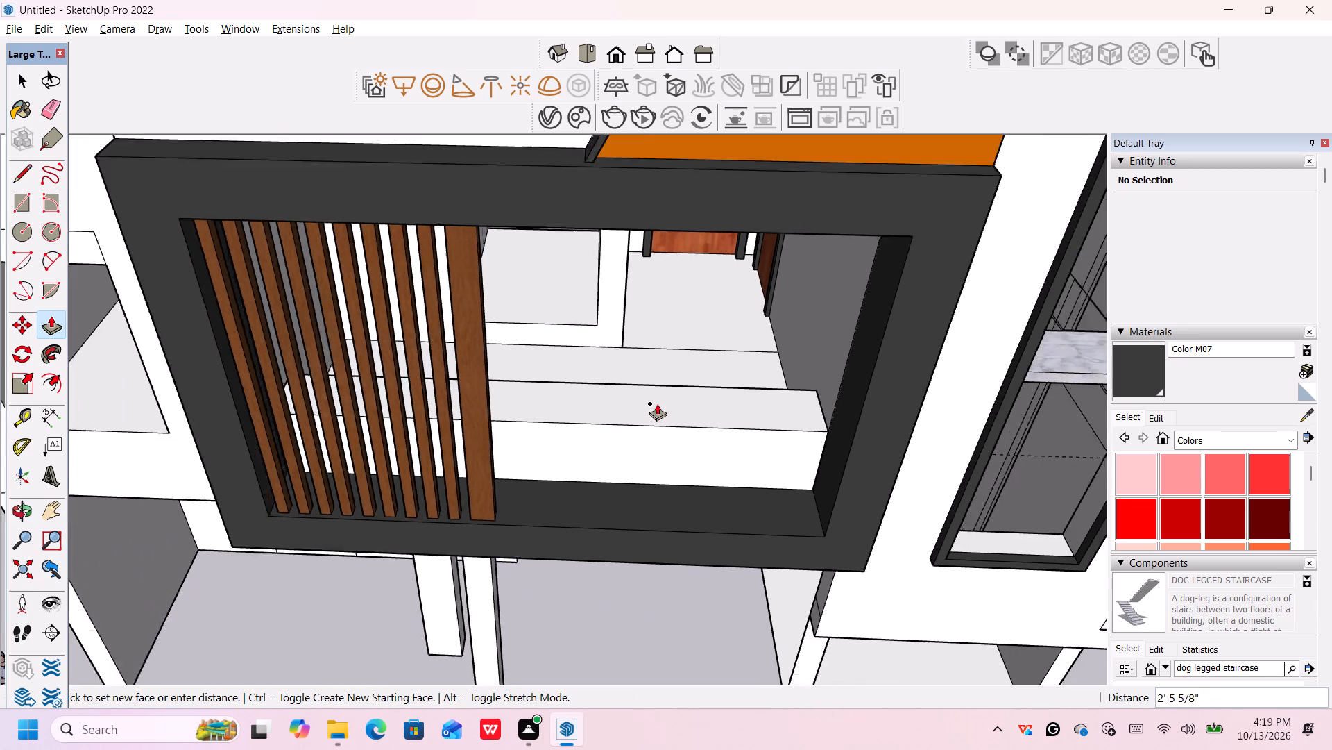
{"action": "scroll", "coordinate": [657, 403], "scroll_direction": "down", "scroll_amount": 4}
{"action": "middle_click_drag", "start_coordinate": [660, 428], "coordinate": [655, 293]}
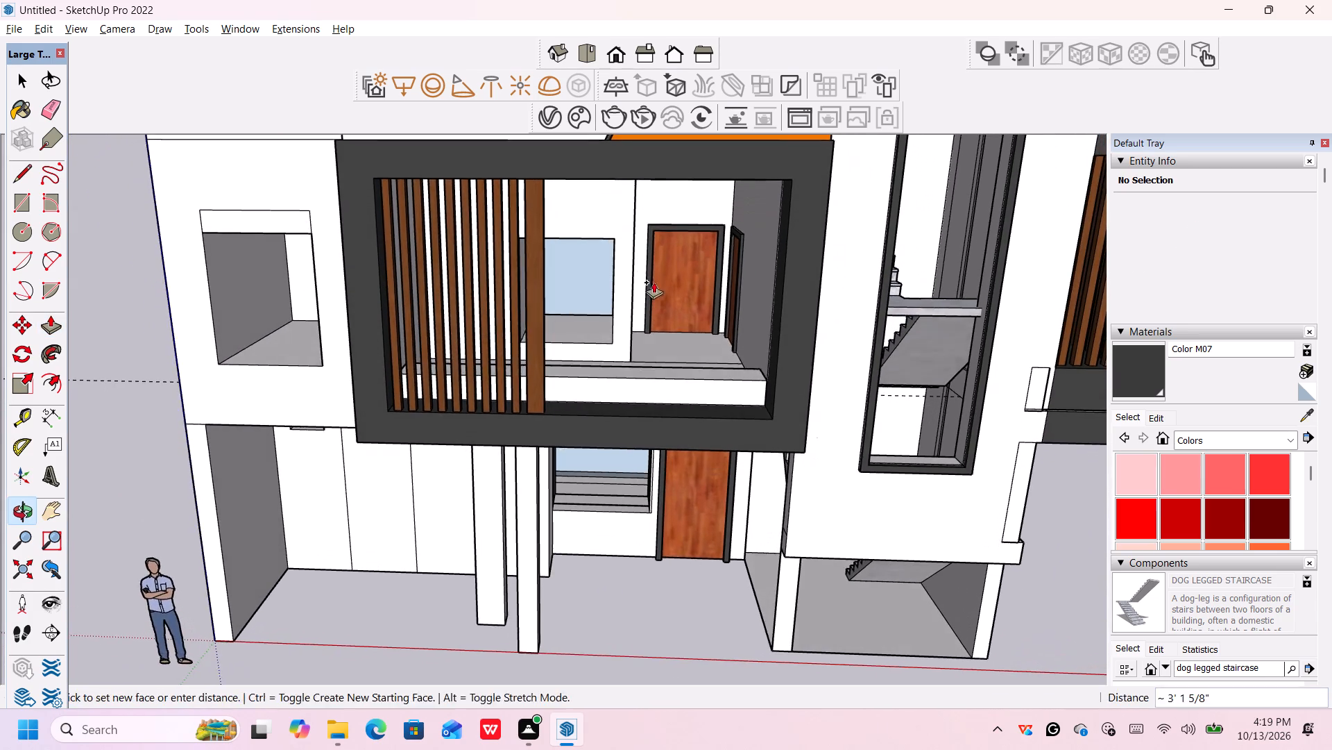
{"action": "middle_click", "coordinate": [654, 279]}
{"action": "scroll", "coordinate": [671, 353], "scroll_direction": "up", "scroll_amount": 4}
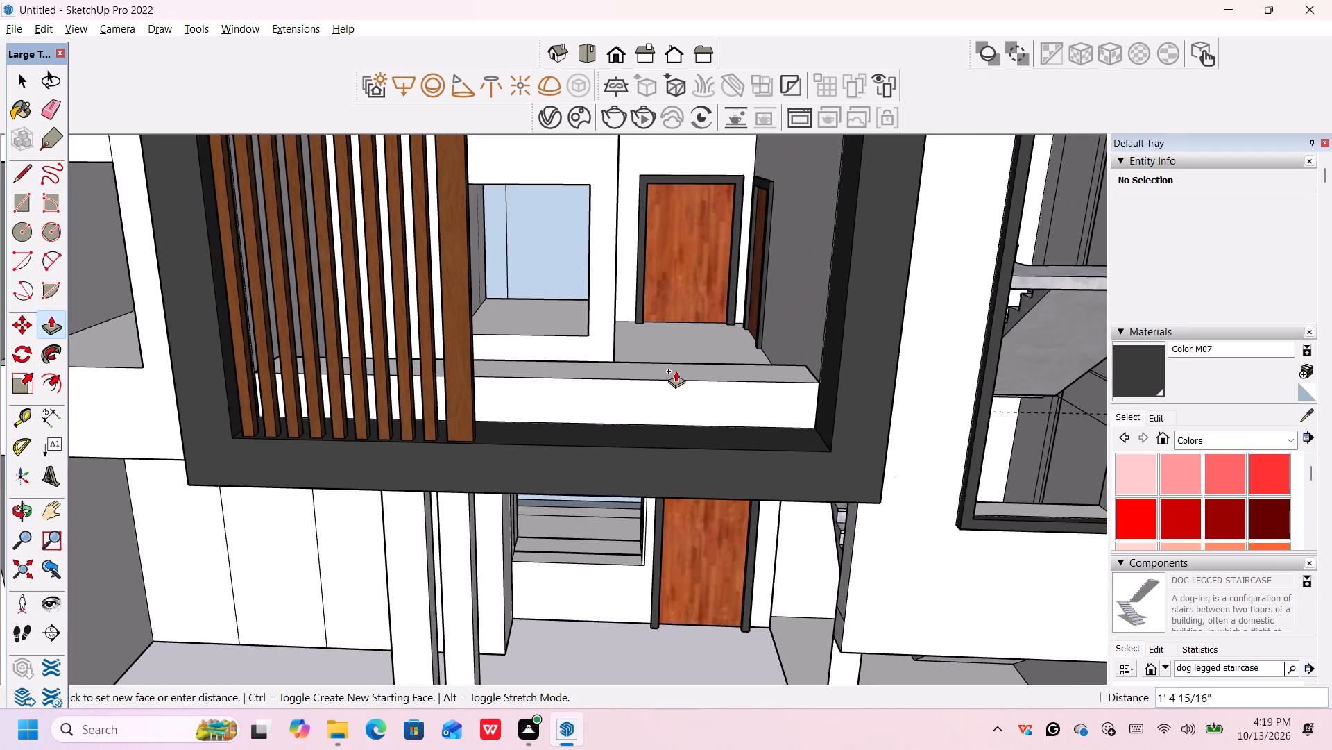
{"action": "middle_click_drag", "start_coordinate": [676, 371], "coordinate": [688, 294]}
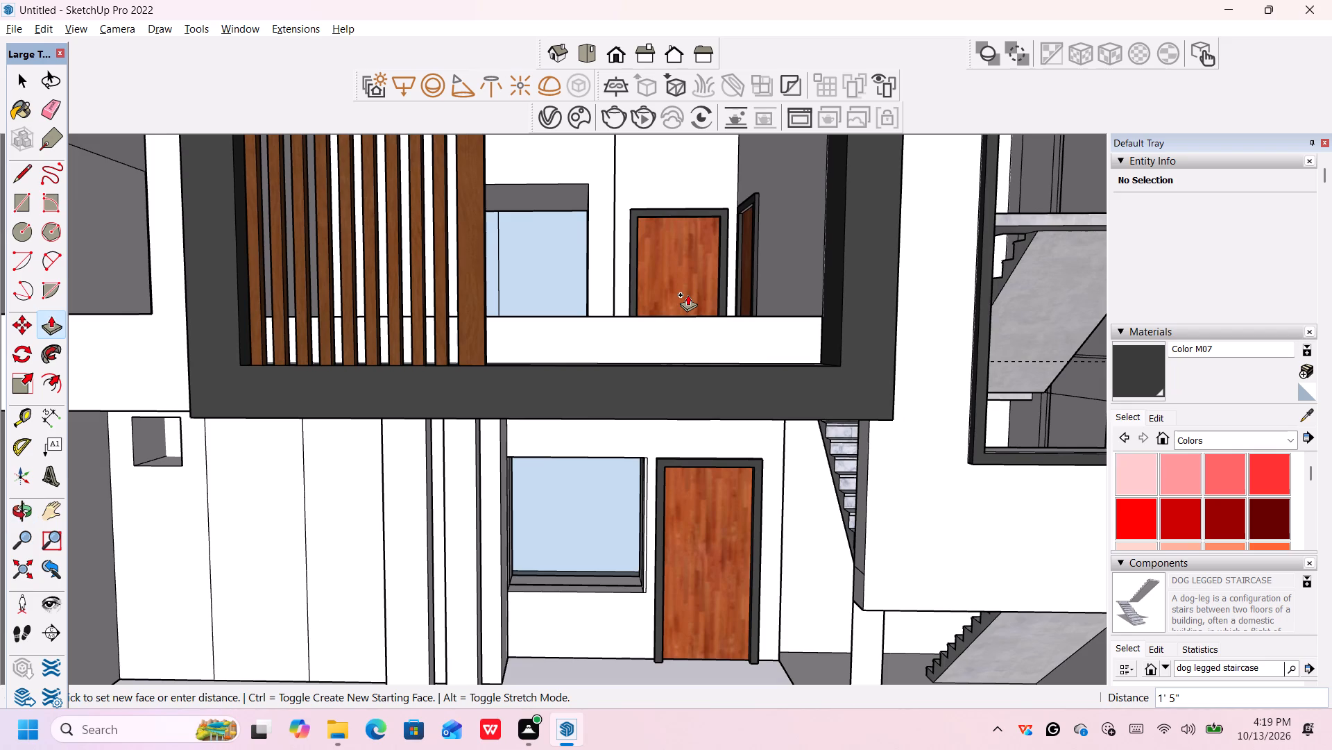
{"action": "type", "text": "1'"}
{"action": "key", "text": "Return"}
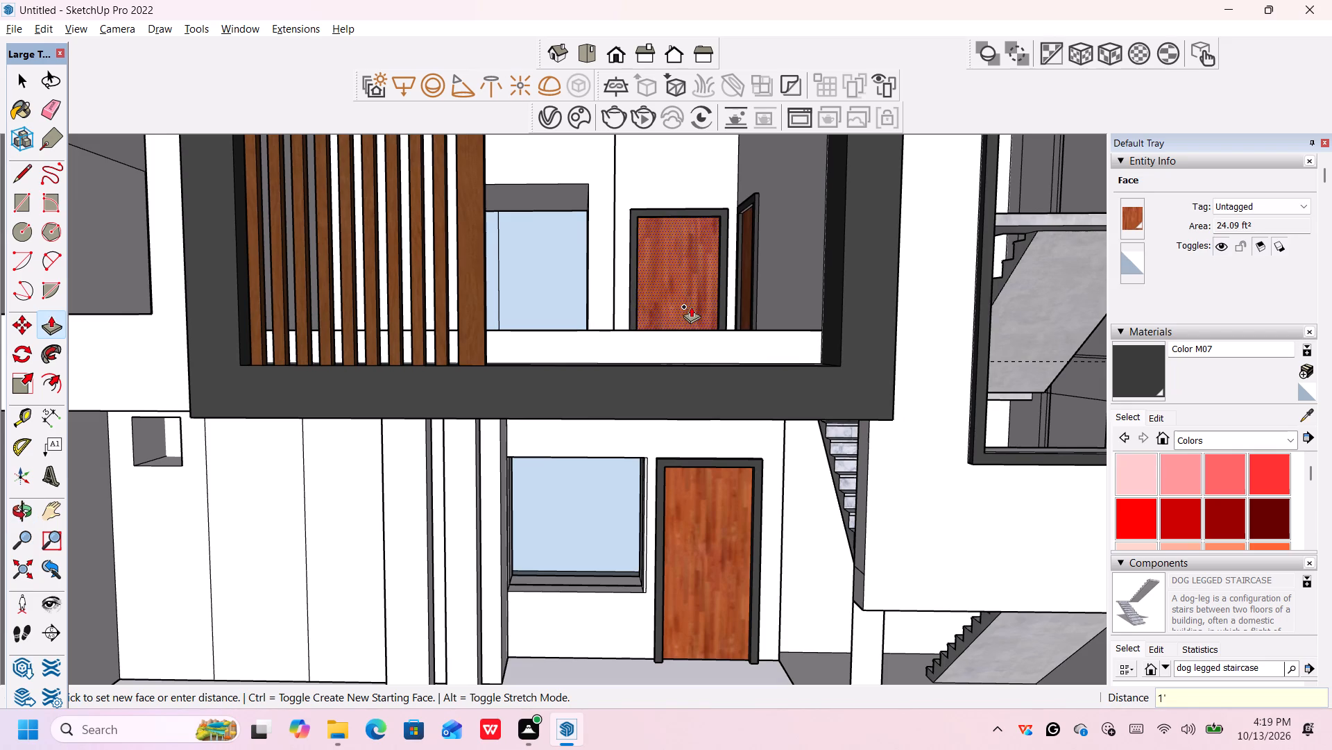
Push/Pull the top face of the raised balcony strip up another 1'.
{"action": "middle_click_drag", "start_coordinate": [701, 316], "coordinate": [694, 336]}
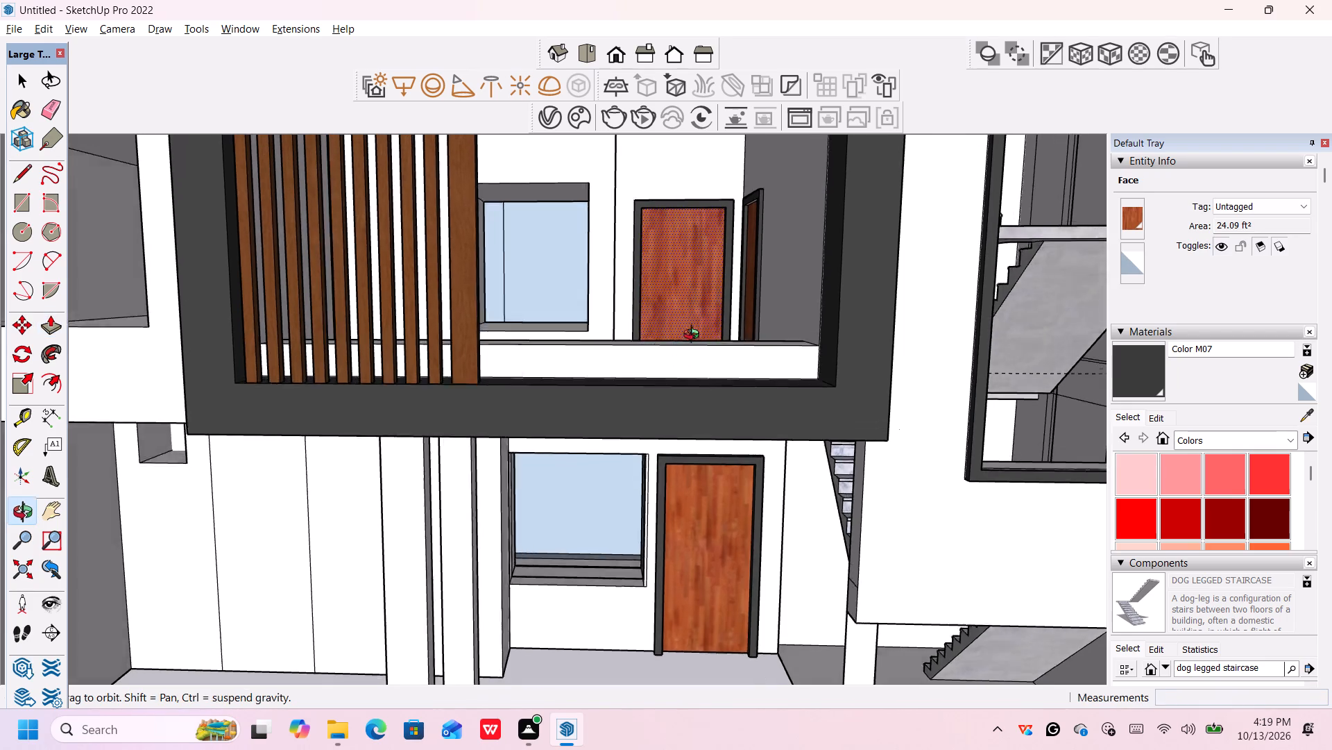
{"action": "middle_click_drag", "start_coordinate": [694, 336], "coordinate": [684, 442]}
{"action": "left_click", "coordinate": [690, 424]}
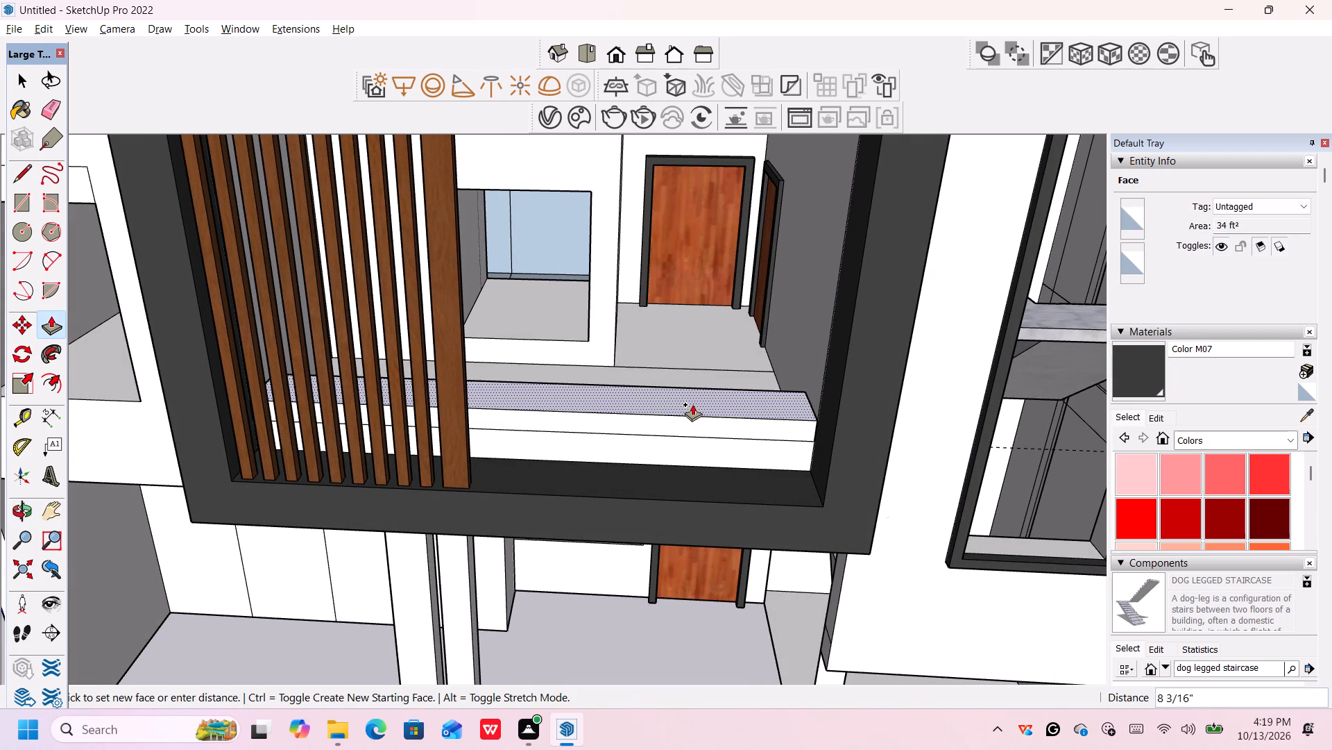
{"action": "type", "text": "1'"}
{"action": "key", "text": "Return"}
{"action": "scroll", "coordinate": [712, 418], "scroll_direction": "down", "scroll_amount": 14}
{"action": "middle_click_drag", "start_coordinate": [709, 568], "coordinate": [738, 421]}
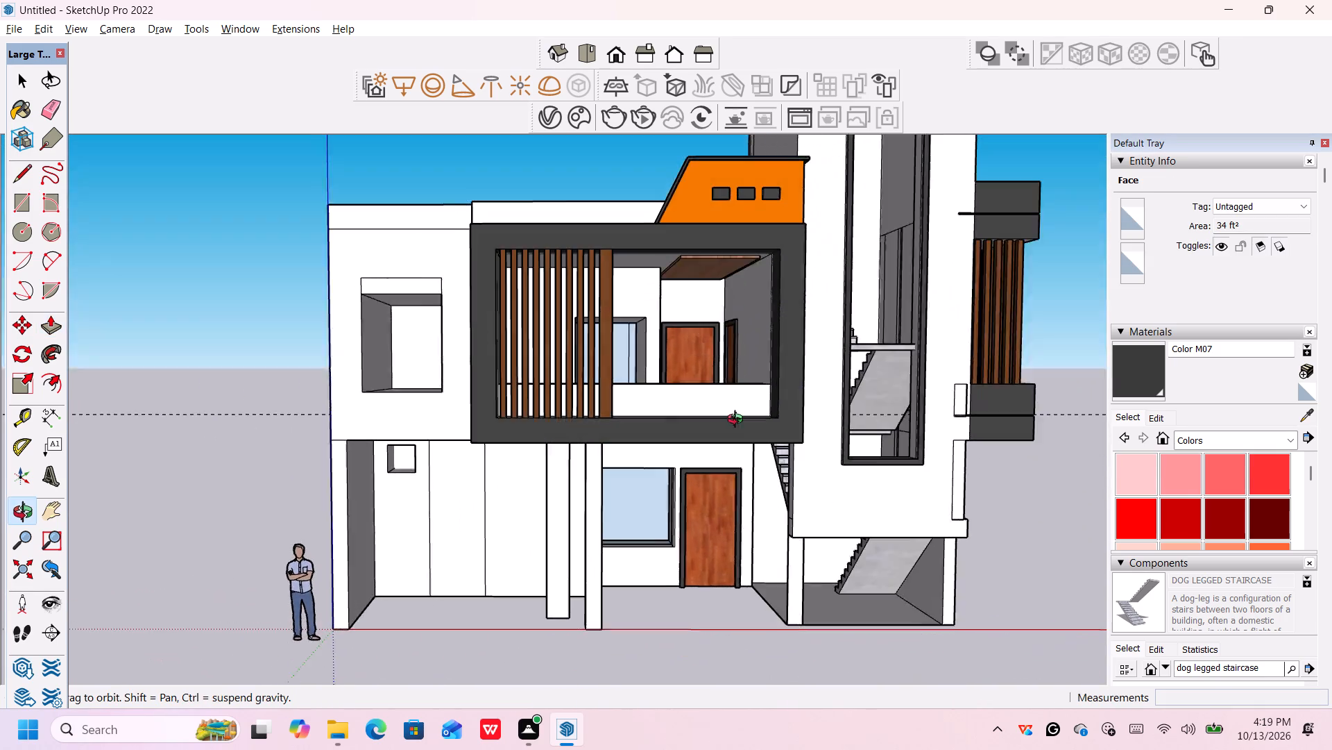
Push/Pull the top face of the raised balcony strip down 6" to lower the parapet.
{"action": "middle_click_drag", "start_coordinate": [738, 421], "coordinate": [726, 402]}
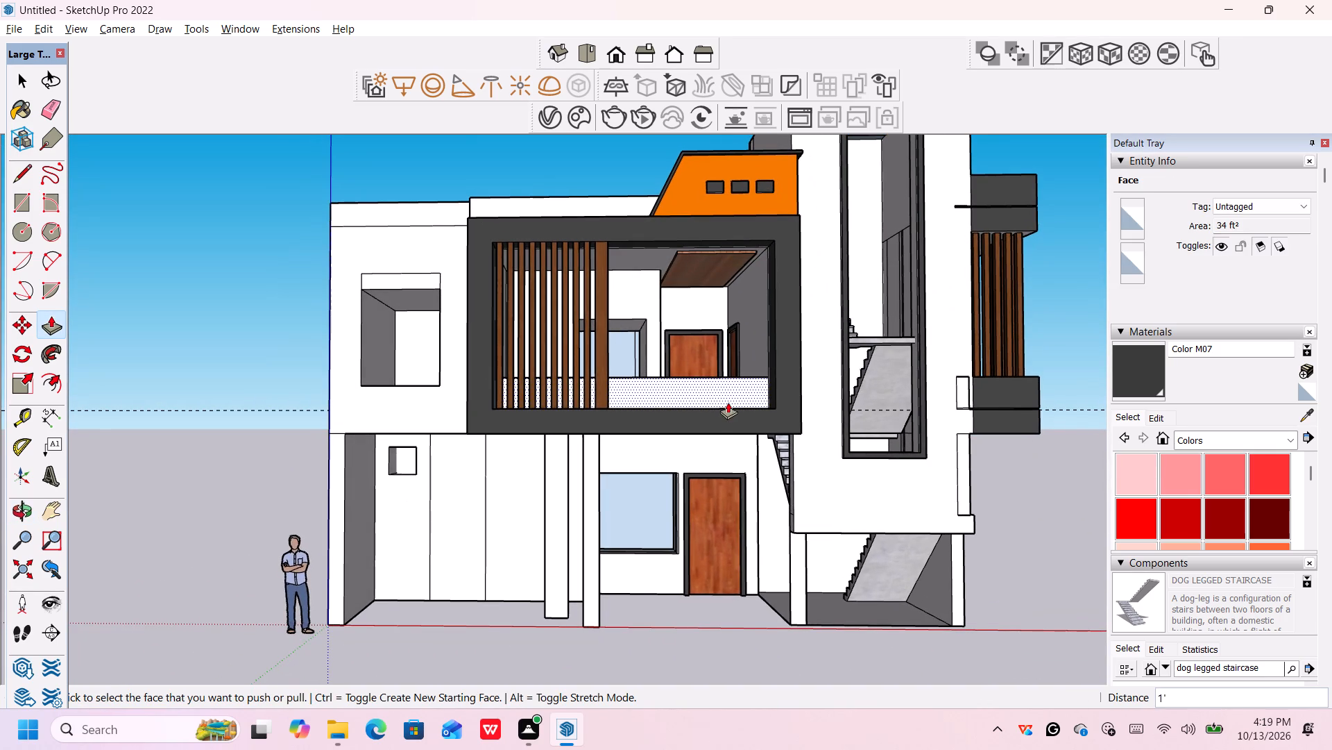
{"action": "scroll", "coordinate": [728, 393], "scroll_direction": "up", "scroll_amount": 3}
{"action": "middle_click_drag", "start_coordinate": [721, 380], "coordinate": [729, 500]}
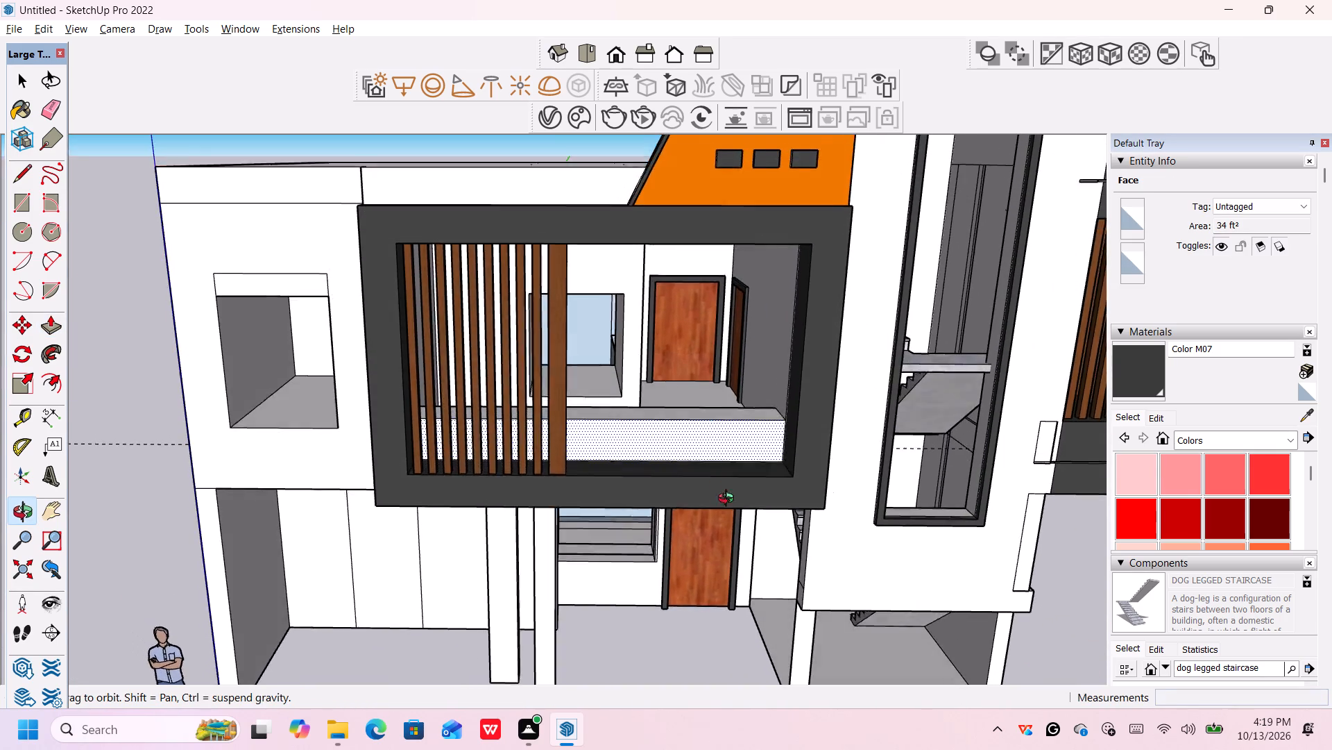
{"action": "middle_click_drag", "start_coordinate": [729, 500], "coordinate": [731, 531]}
{"action": "middle_click_drag", "start_coordinate": [713, 444], "coordinate": [715, 510]}
{"action": "scroll", "coordinate": [716, 510], "scroll_direction": "down", "scroll_amount": 1}
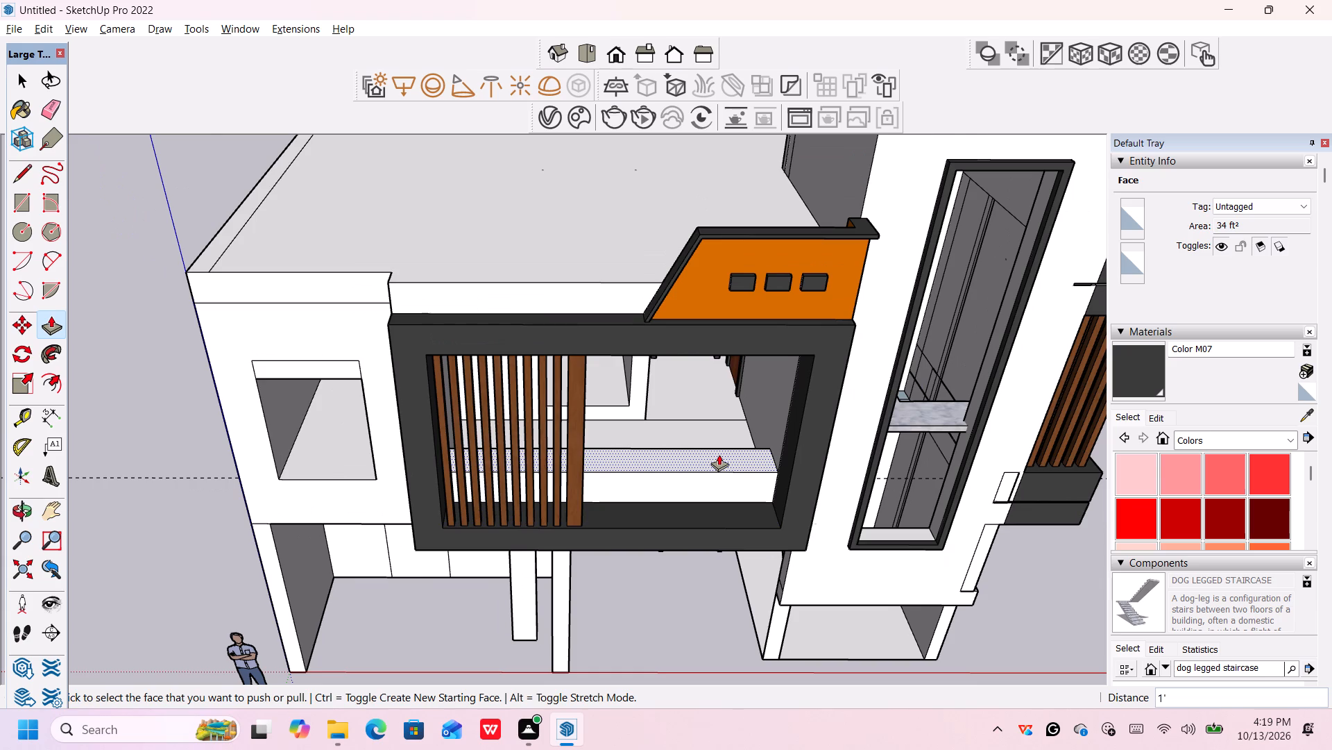
{"action": "left_click", "coordinate": [719, 456]}
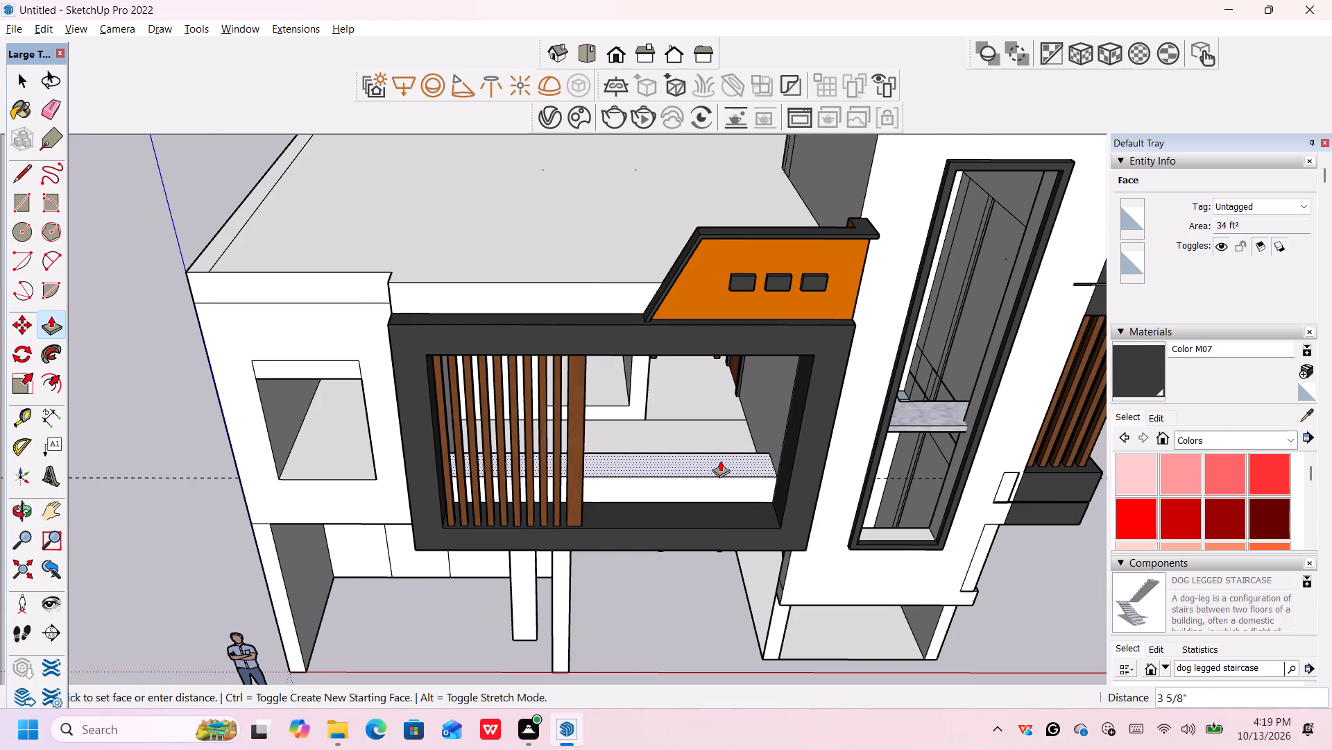
{"action": "key", "text": "6"}
{"action": "key", "text": "shift+quotedbl"}
{"action": "key", "text": "Return"}
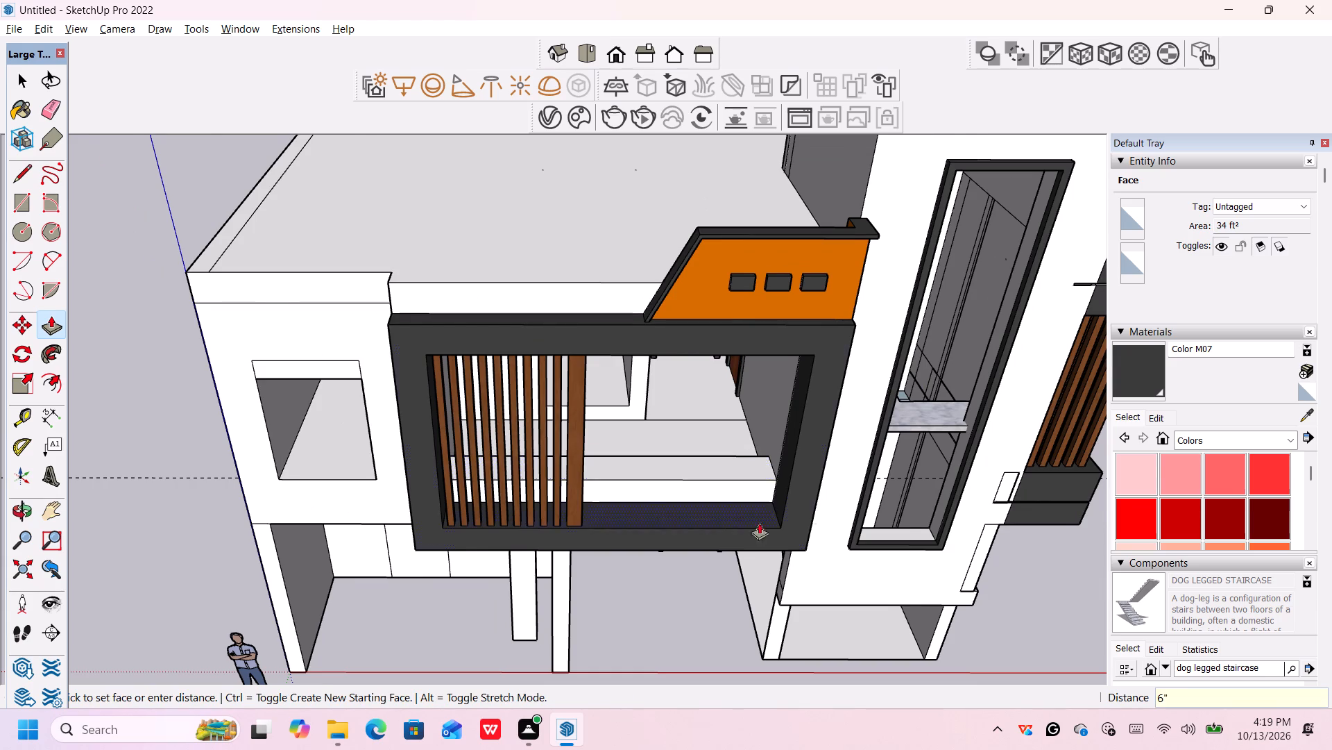
{"action": "scroll", "coordinate": [757, 560], "scroll_direction": "down", "scroll_amount": 1}
{"action": "middle_click_drag", "start_coordinate": [735, 645], "coordinate": [712, 479]}
{"action": "scroll", "coordinate": [712, 484], "scroll_direction": "up", "scroll_amount": 1}
{"action": "scroll", "coordinate": [699, 623], "scroll_direction": "down", "scroll_amount": 3}
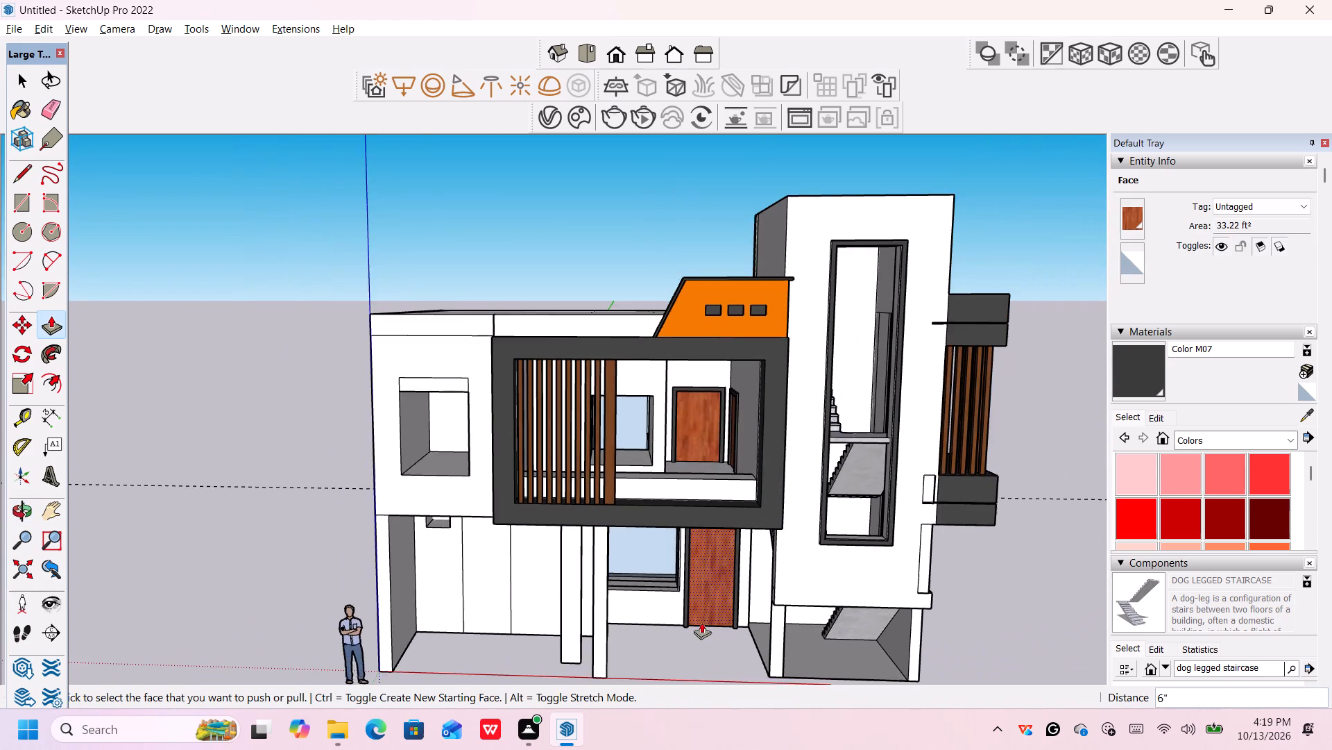
{"action": "scroll", "coordinate": [706, 633], "scroll_direction": "down", "scroll_amount": 1}
{"action": "middle_click_drag", "start_coordinate": [714, 641], "coordinate": [715, 551]}
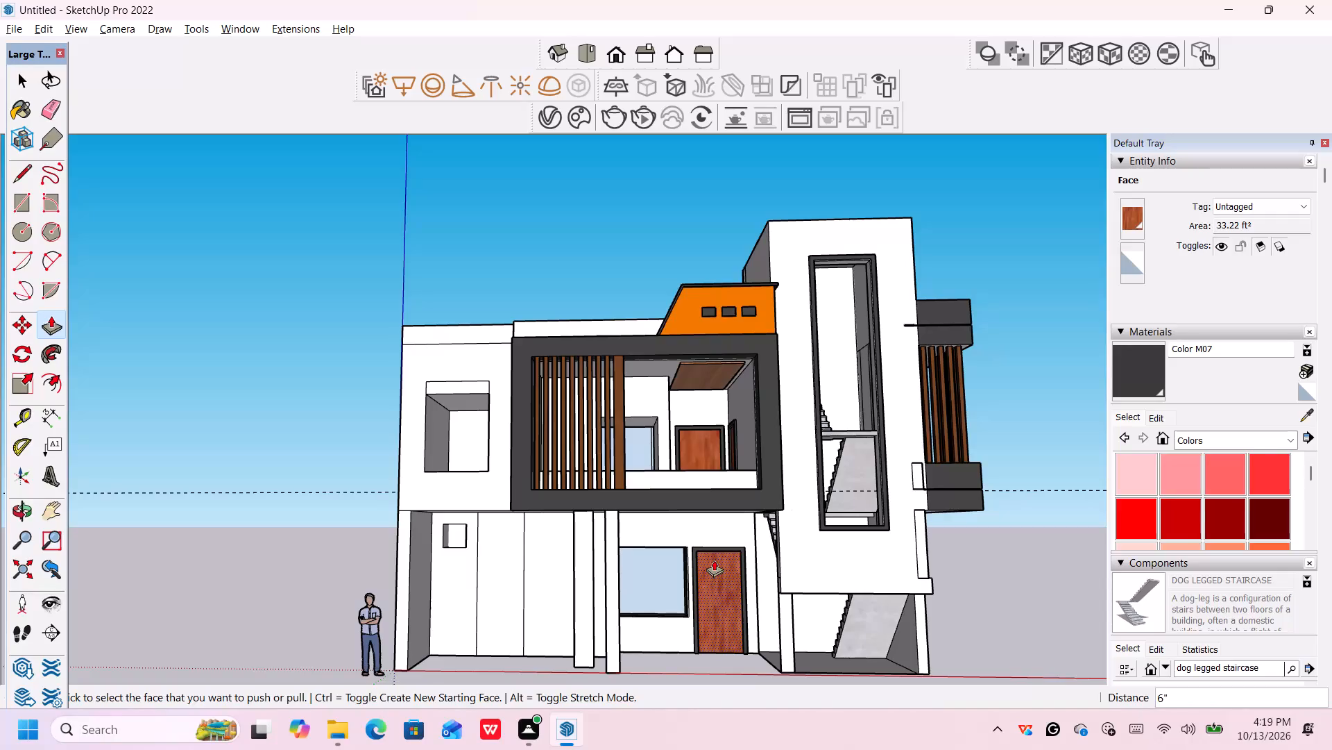
{"action": "key", "text": "space"}
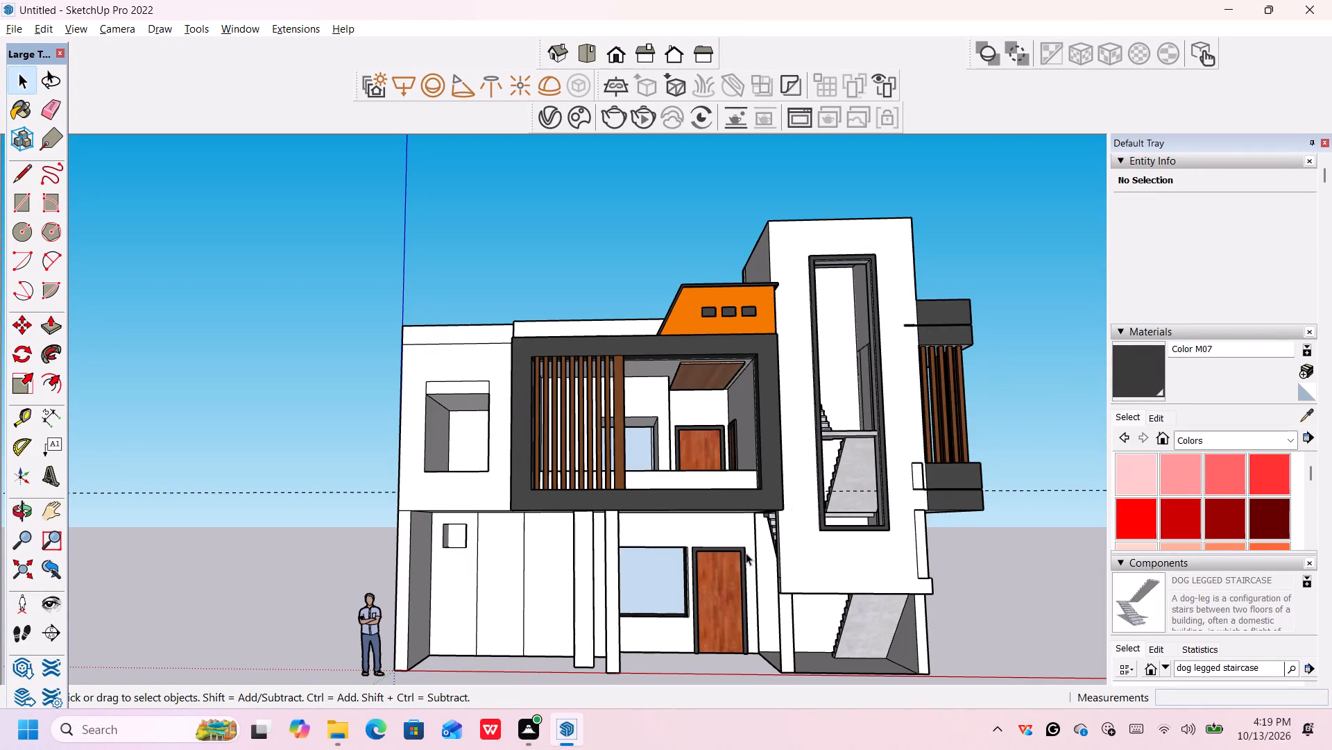
Paint the front and top faces of the balcony parapet with Stone Vein Gray from the Stone materials.
{"action": "left_click", "coordinate": [1219, 436]}
{"action": "left_click", "coordinate": [1212, 625]}
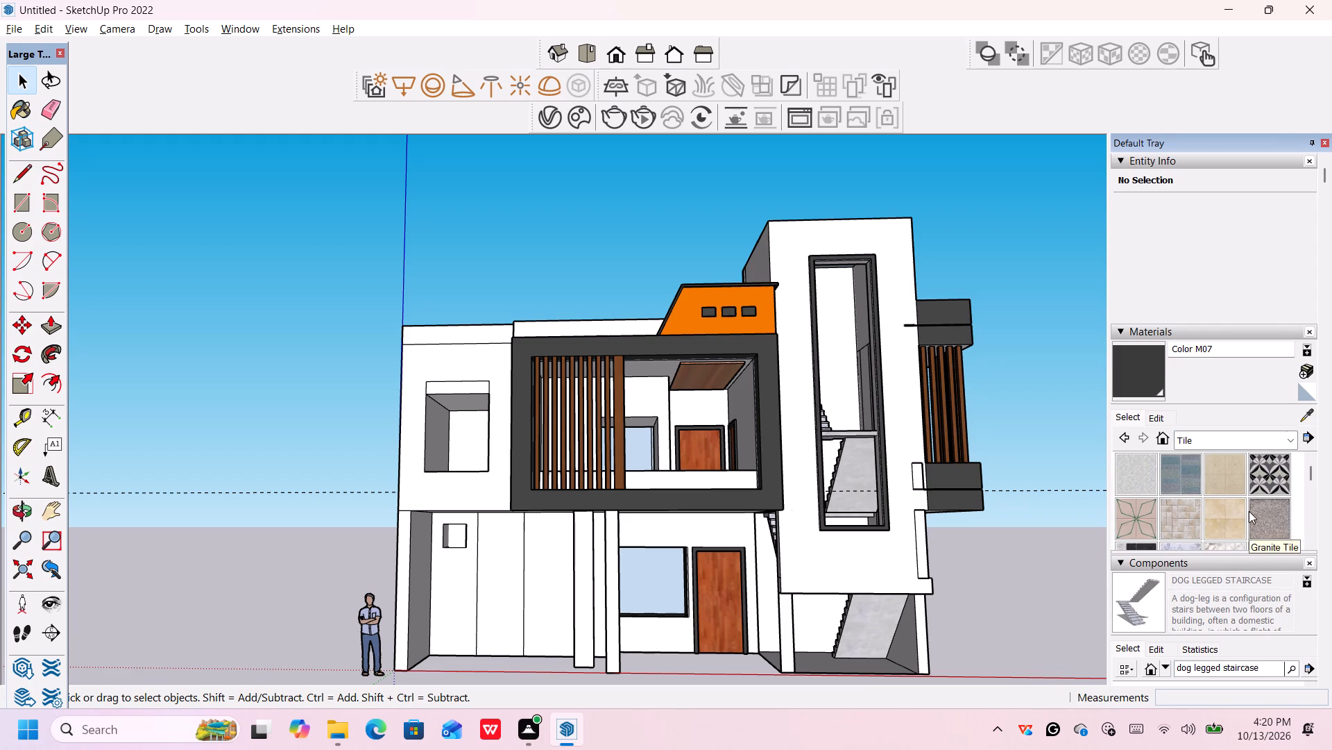
{"action": "scroll", "coordinate": [1251, 511], "scroll_direction": "down", "scroll_amount": 5}
{"action": "left_click", "coordinate": [1263, 445]}
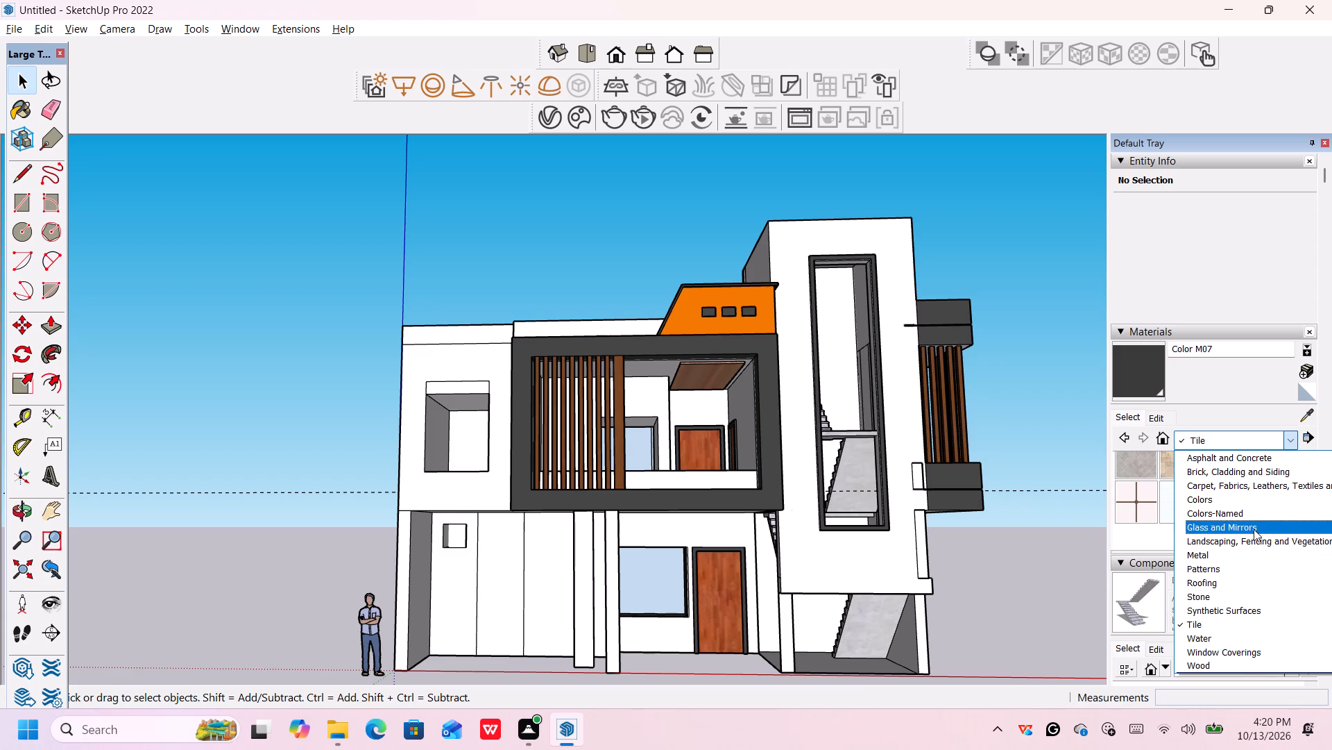
{"action": "left_click", "coordinate": [1258, 594]}
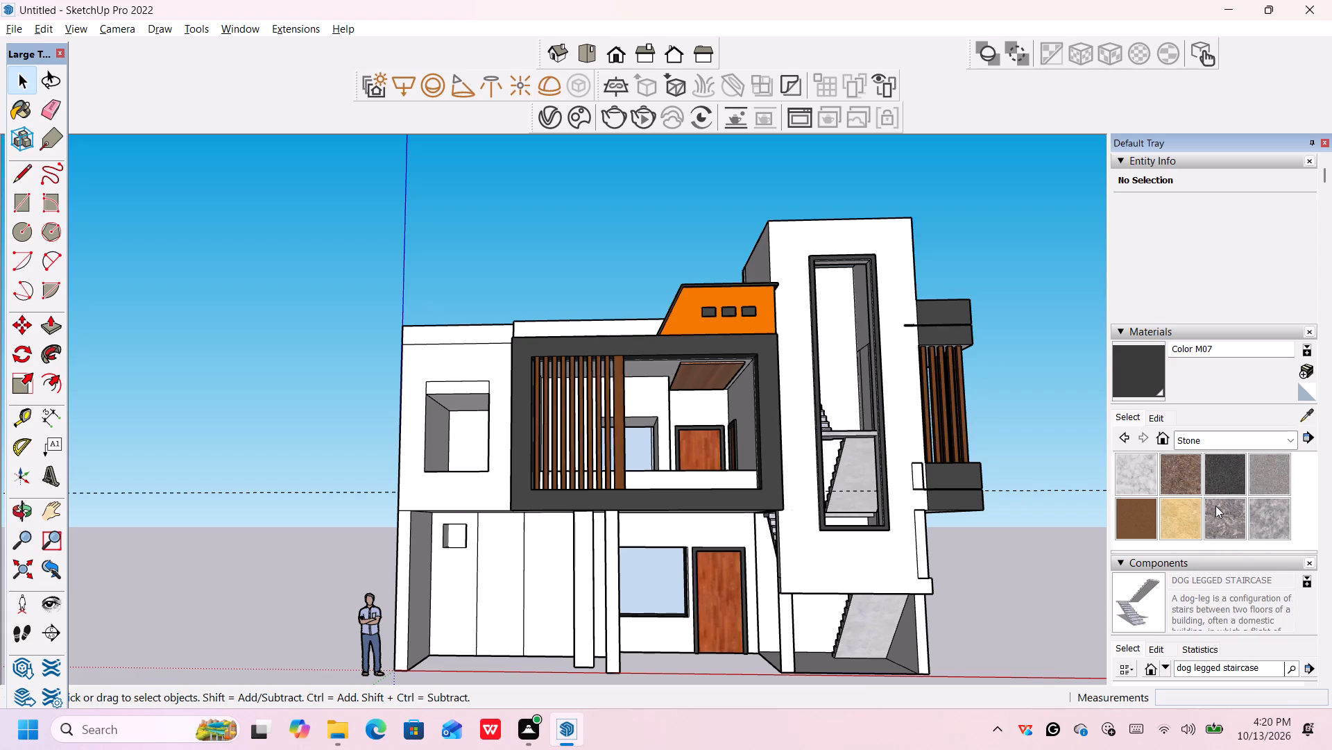
{"action": "left_click", "coordinate": [1268, 514]}
{"action": "left_click", "coordinate": [685, 479]}
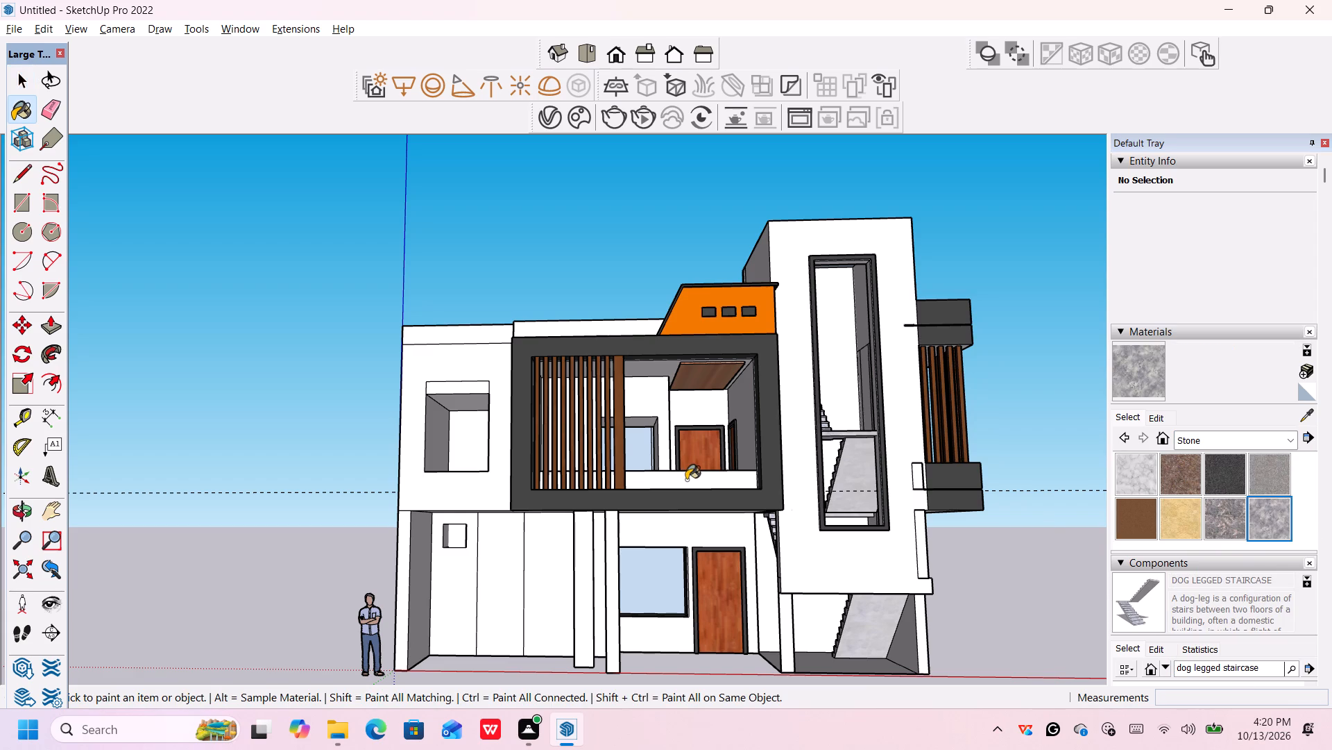
{"action": "middle_click_drag", "start_coordinate": [699, 478], "coordinate": [689, 616]}
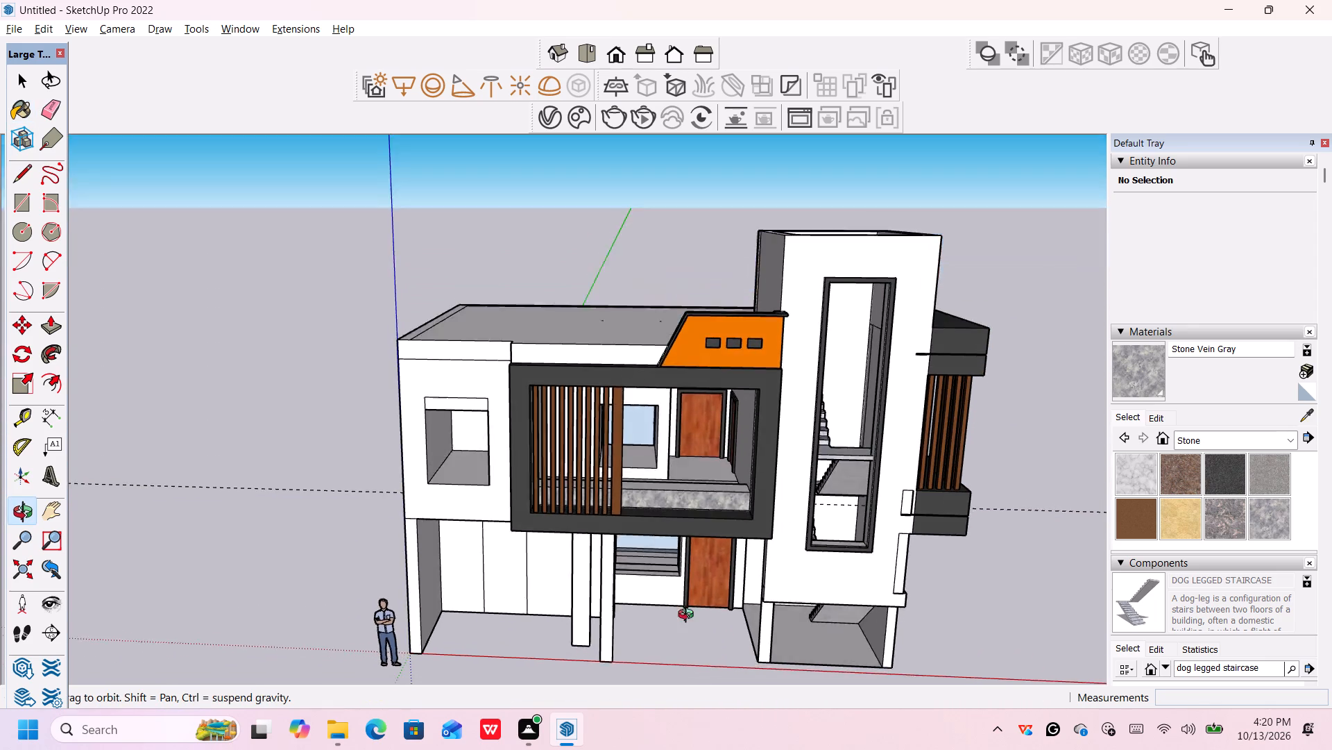
{"action": "middle_click_drag", "start_coordinate": [689, 616], "coordinate": [681, 652]}
{"action": "left_click", "coordinate": [688, 491]}
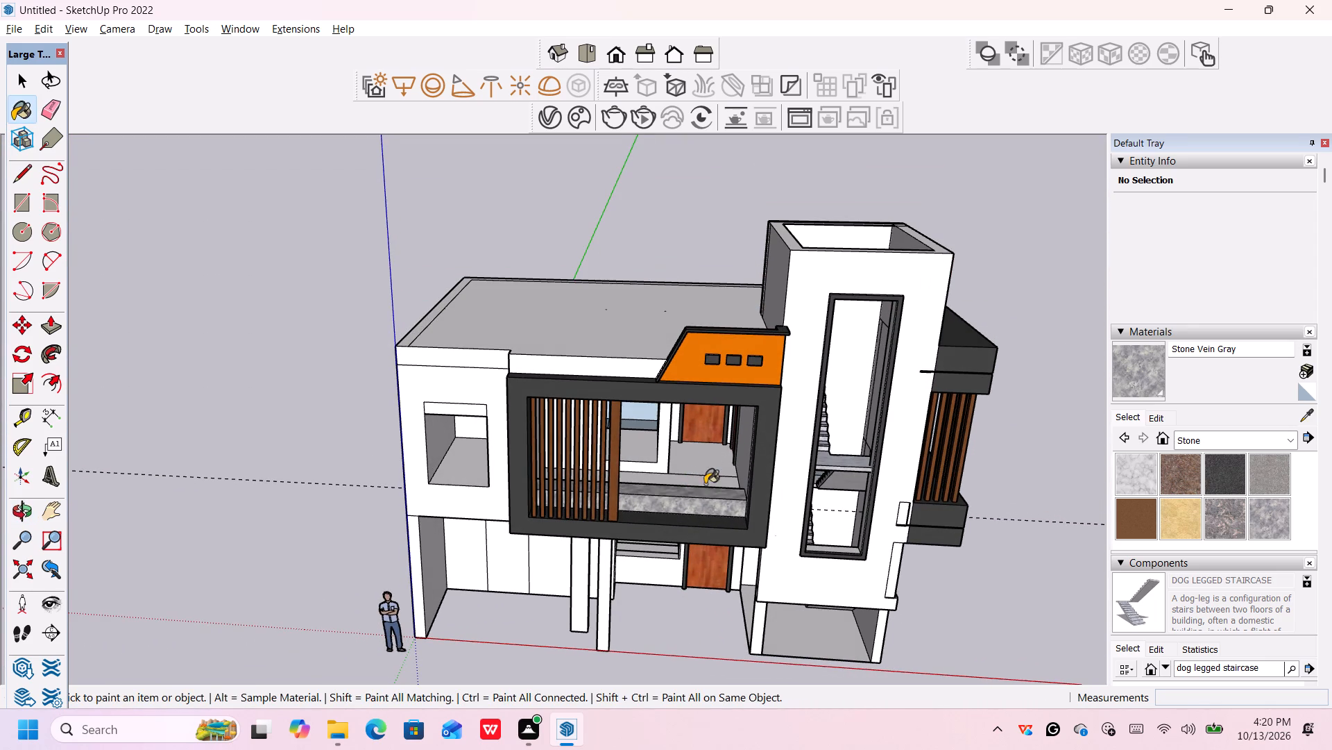
Examine the stone-painted balcony parapet up close and bring the whole house back into view.
{"action": "middle_click_drag", "start_coordinate": [703, 488], "coordinate": [686, 604]}
{"action": "scroll", "coordinate": [686, 601], "scroll_direction": "up", "scroll_amount": 4}
{"action": "scroll", "coordinate": [708, 476], "scroll_direction": "up", "scroll_amount": 8}
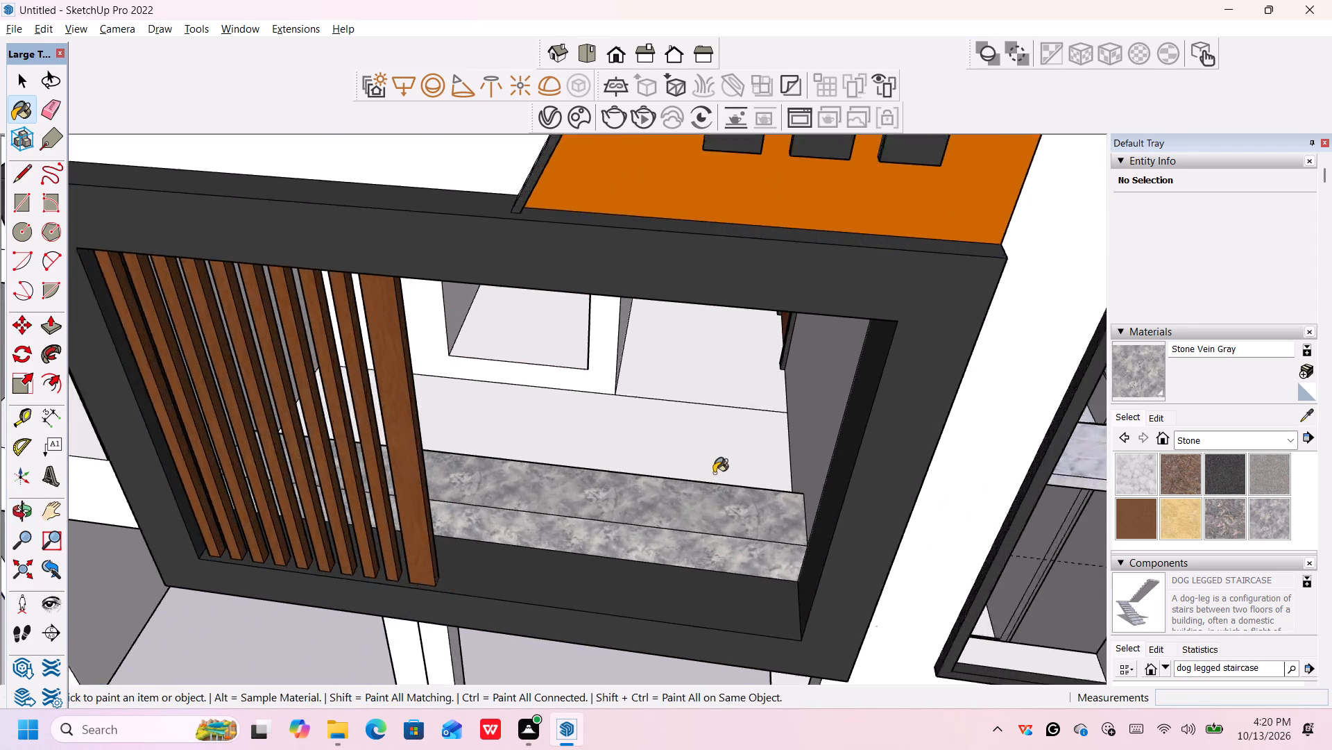
{"action": "scroll", "coordinate": [714, 473], "scroll_direction": "up", "scroll_amount": 10}
{"action": "middle_click_drag", "start_coordinate": [724, 474], "coordinate": [712, 578]}
{"action": "middle_click_drag", "start_coordinate": [712, 567], "coordinate": [732, 485]}
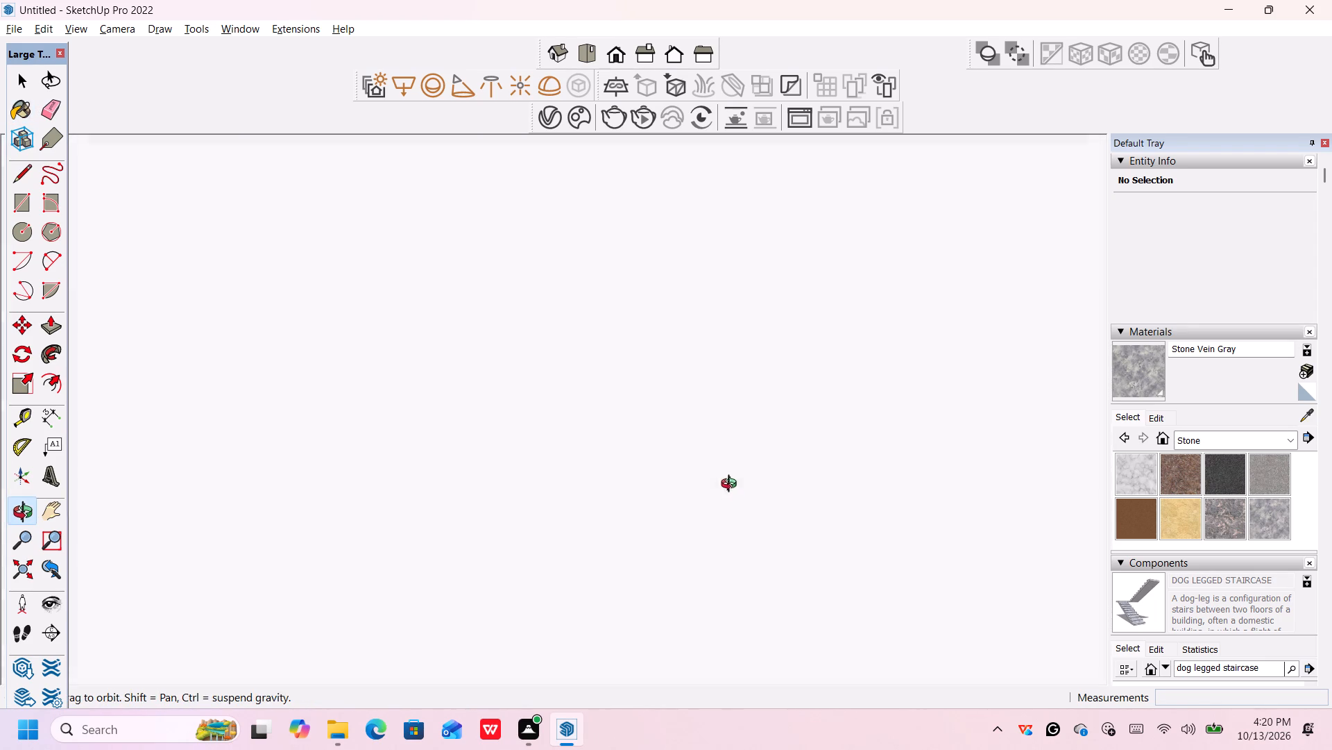
{"action": "middle_click_drag", "start_coordinate": [732, 485], "coordinate": [767, 411]}
{"action": "scroll", "coordinate": [762, 419], "scroll_direction": "down", "scroll_amount": 20}
{"action": "scroll", "coordinate": [762, 419], "scroll_direction": "down", "scroll_amount": 2}
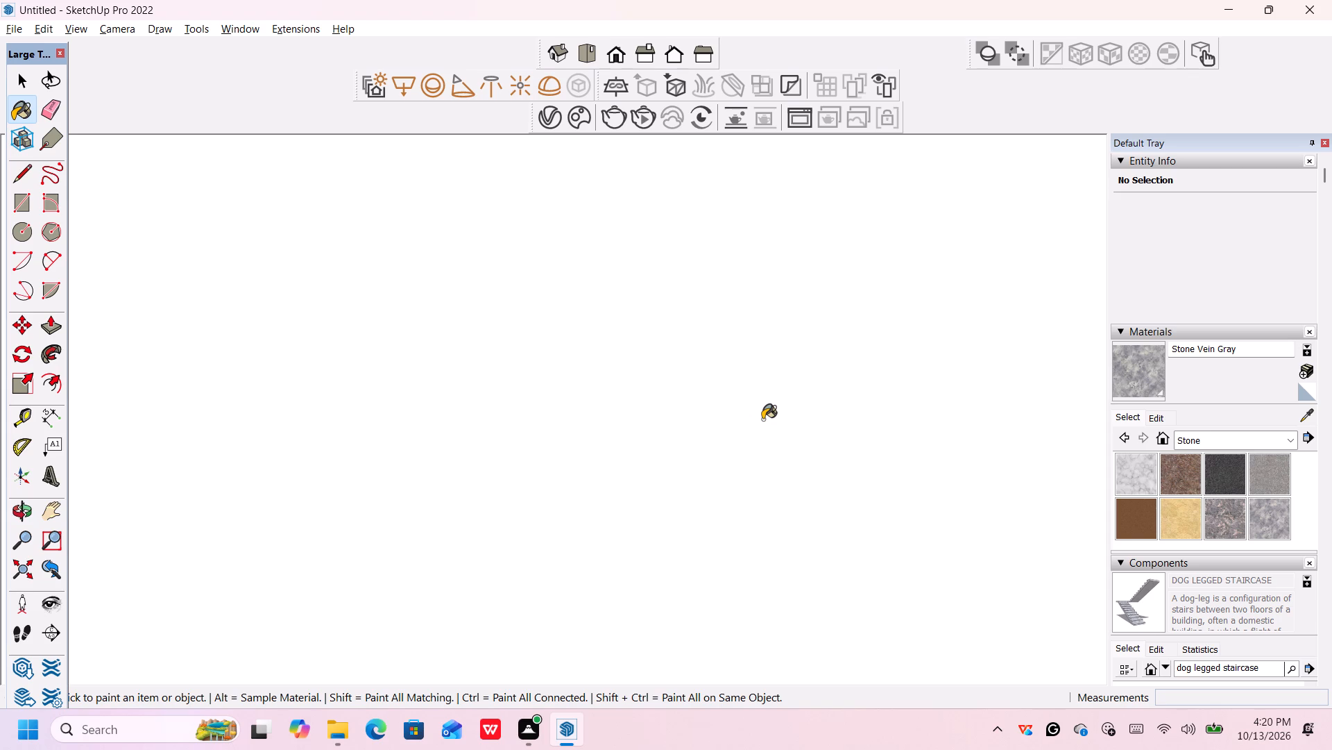
{"action": "scroll", "coordinate": [762, 419], "scroll_direction": "down", "scroll_amount": 13}
{"action": "scroll", "coordinate": [762, 419], "scroll_direction": "up", "scroll_amount": 1}
{"action": "scroll", "coordinate": [762, 419], "scroll_direction": "down", "scroll_amount": 20}
{"action": "scroll", "coordinate": [762, 419], "scroll_direction": "down", "scroll_amount": 9}
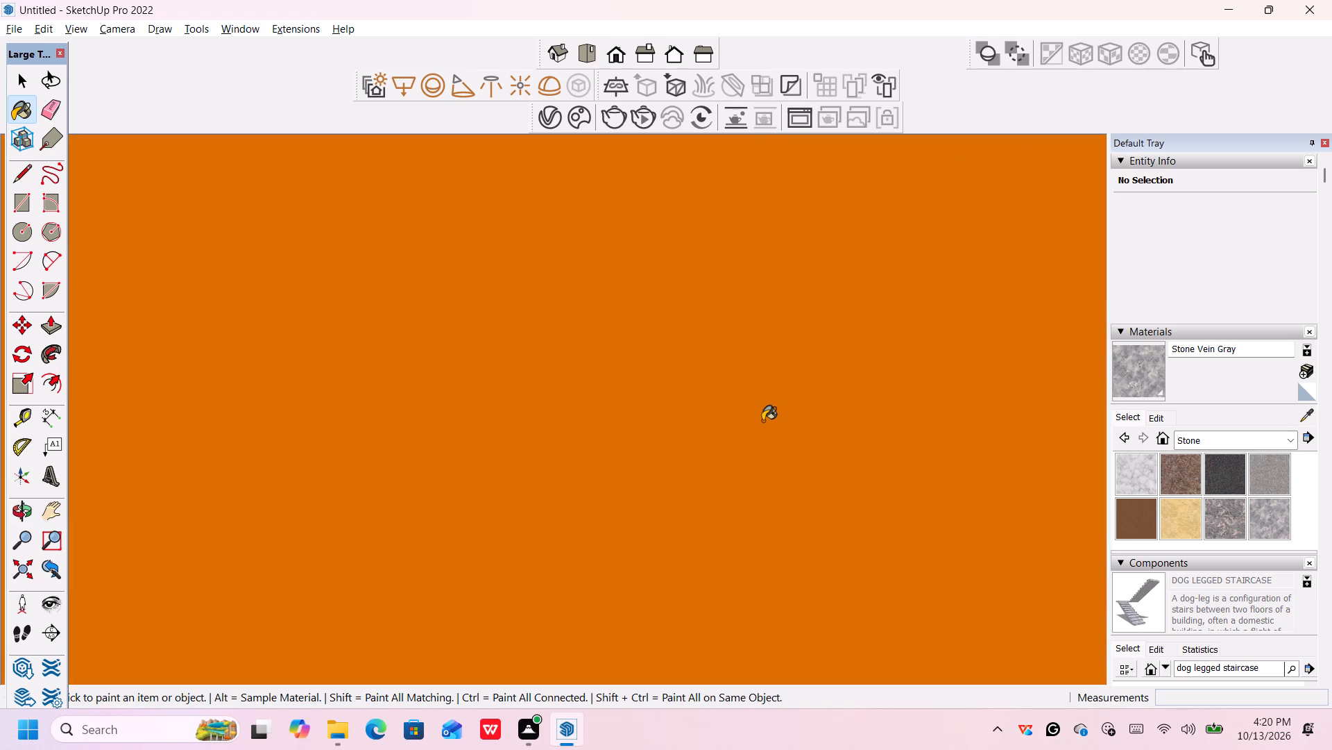
{"action": "scroll", "coordinate": [762, 421], "scroll_direction": "down", "scroll_amount": 20}
{"action": "scroll", "coordinate": [762, 421], "scroll_direction": "down", "scroll_amount": 20}
{"action": "scroll", "coordinate": [762, 421], "scroll_direction": "down", "scroll_amount": 18}
{"action": "scroll", "coordinate": [762, 423], "scroll_direction": "down", "scroll_amount": 20}
{"action": "scroll", "coordinate": [762, 423], "scroll_direction": "down", "scroll_amount": 11}
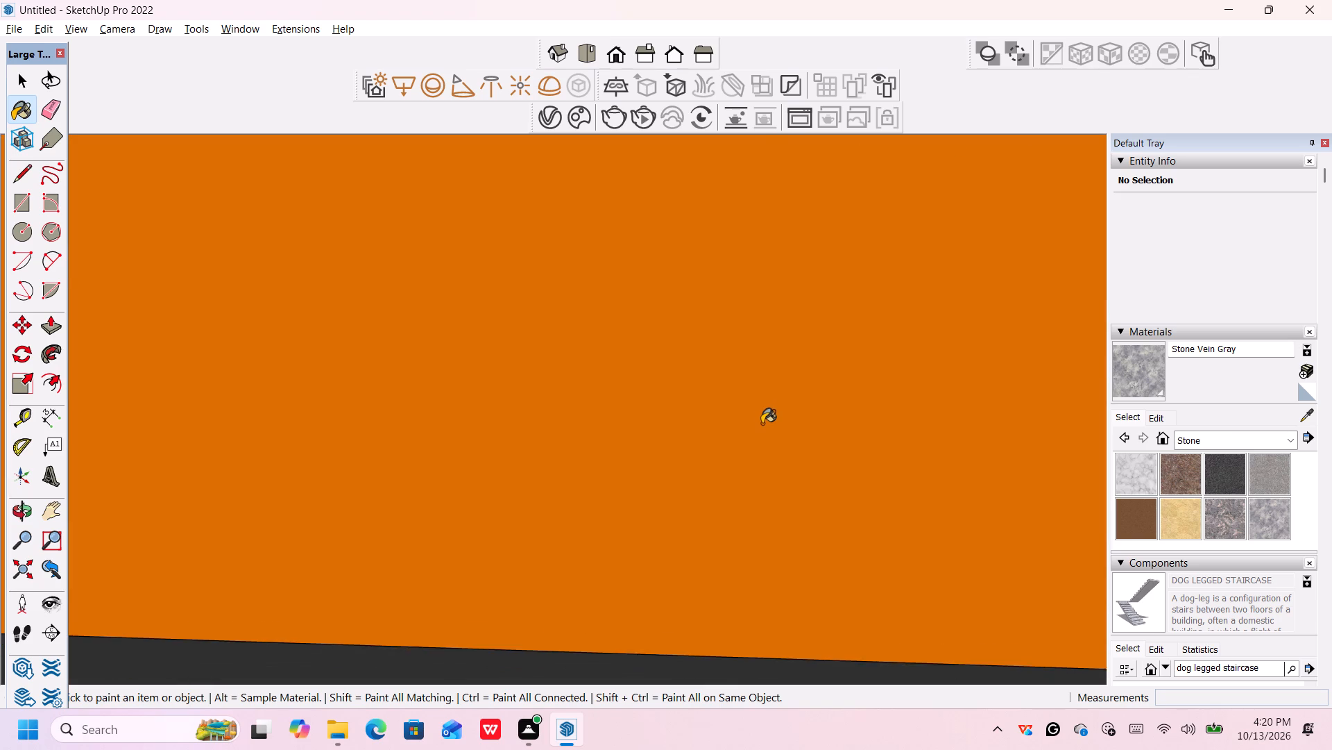
{"action": "scroll", "coordinate": [762, 424], "scroll_direction": "down", "scroll_amount": 20}
{"action": "scroll", "coordinate": [762, 424], "scroll_direction": "down", "scroll_amount": 9}
{"action": "scroll", "coordinate": [762, 424], "scroll_direction": "up", "scroll_amount": 1}
{"action": "scroll", "coordinate": [762, 424], "scroll_direction": "down", "scroll_amount": 14}
{"action": "scroll", "coordinate": [762, 424], "scroll_direction": "up", "scroll_amount": 1}
{"action": "scroll", "coordinate": [762, 424], "scroll_direction": "down", "scroll_amount": 2}
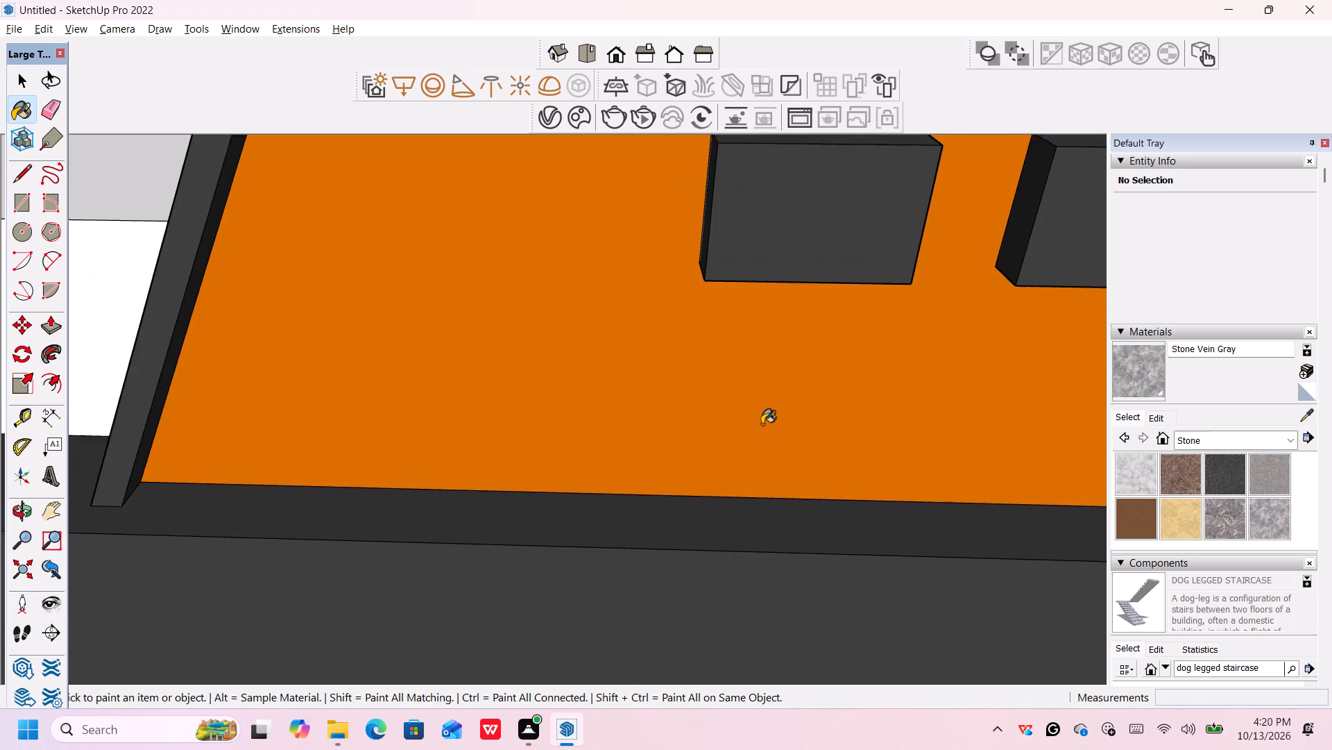
{"action": "scroll", "coordinate": [762, 424], "scroll_direction": "down", "scroll_amount": 20}
{"action": "scroll", "coordinate": [762, 424], "scroll_direction": "down", "scroll_amount": 7}
{"action": "scroll", "coordinate": [762, 424], "scroll_direction": "down", "scroll_amount": 16}
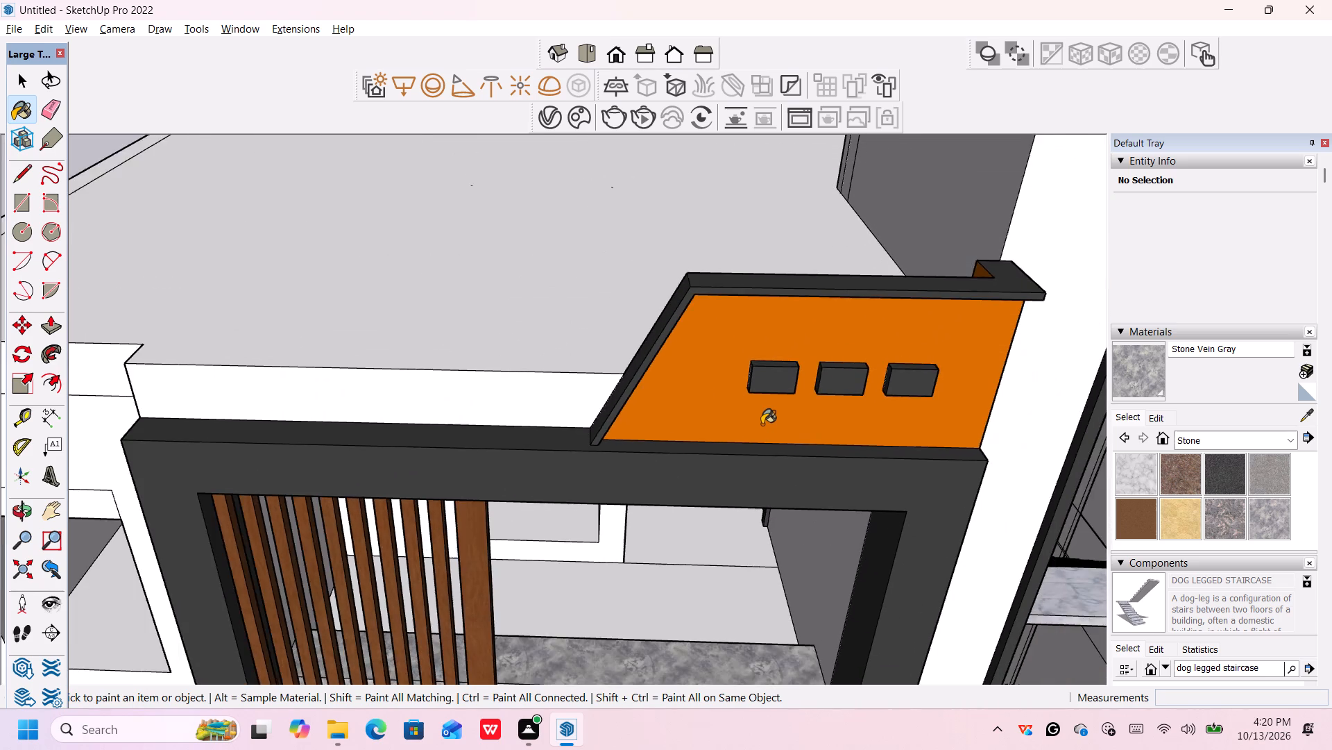
{"action": "scroll", "coordinate": [762, 424], "scroll_direction": "down", "scroll_amount": 14}
{"action": "scroll", "coordinate": [699, 580], "scroll_direction": "down", "scroll_amount": 7}
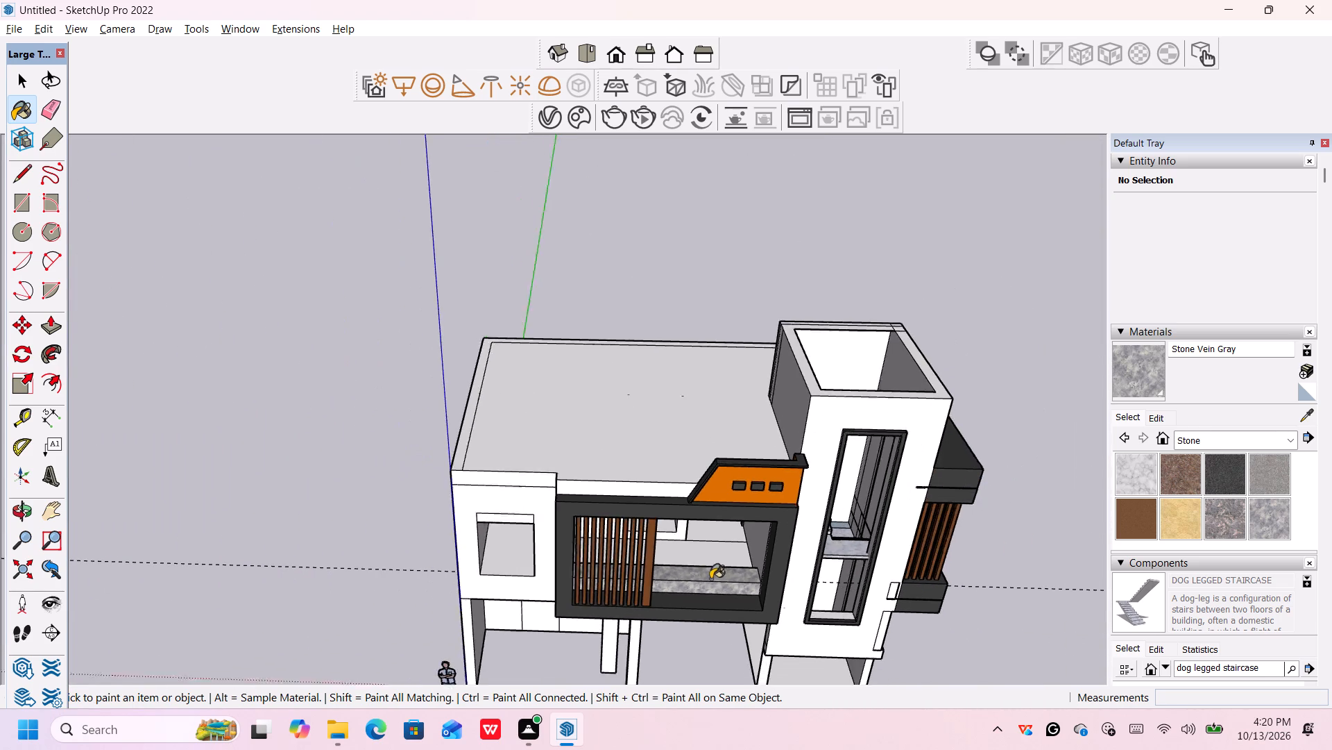
{"action": "scroll", "coordinate": [710, 579], "scroll_direction": "down", "scroll_amount": 1}
{"action": "middle_click_drag", "start_coordinate": [724, 622], "coordinate": [732, 550]}
{"action": "key", "text": "space"}
Examine the house's front elevation, including the stair tower's tall opening, from several angles.
{"action": "scroll", "coordinate": [734, 558], "scroll_direction": "down", "scroll_amount": 2}
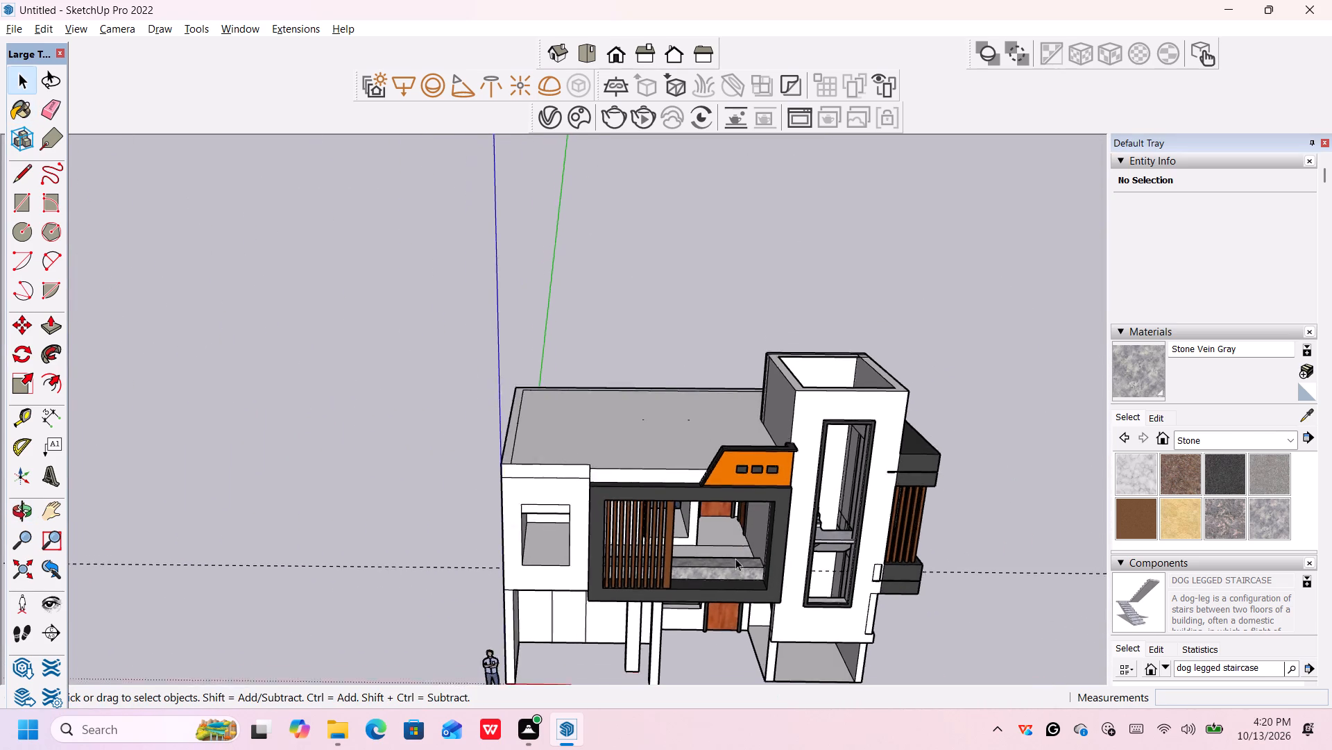
{"action": "scroll", "coordinate": [735, 558], "scroll_direction": "down", "scroll_amount": 9}
{"action": "middle_click_drag", "start_coordinate": [814, 669], "coordinate": [830, 569]}
{"action": "scroll", "coordinate": [713, 658], "scroll_direction": "up", "scroll_amount": 4}
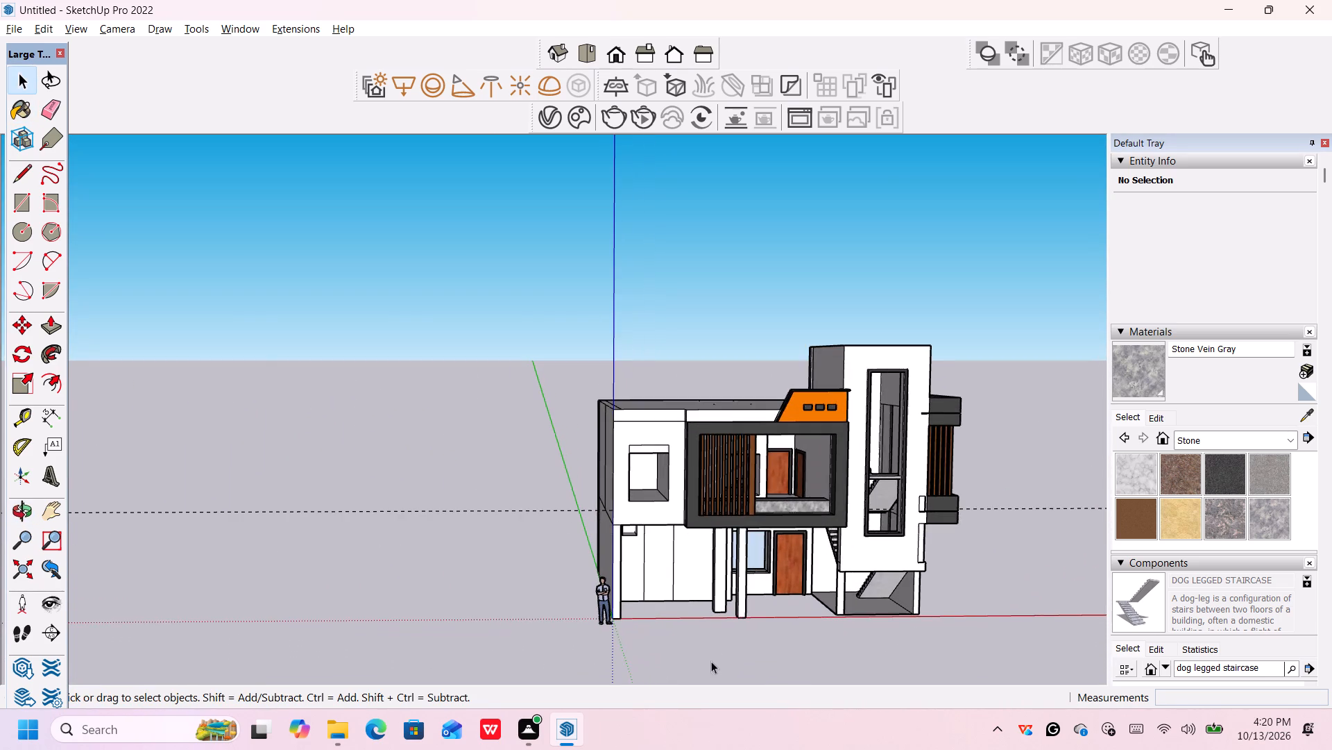
{"action": "scroll", "coordinate": [711, 661], "scroll_direction": "up", "scroll_amount": 1}
{"action": "middle_click_drag", "start_coordinate": [848, 636], "coordinate": [820, 617]}
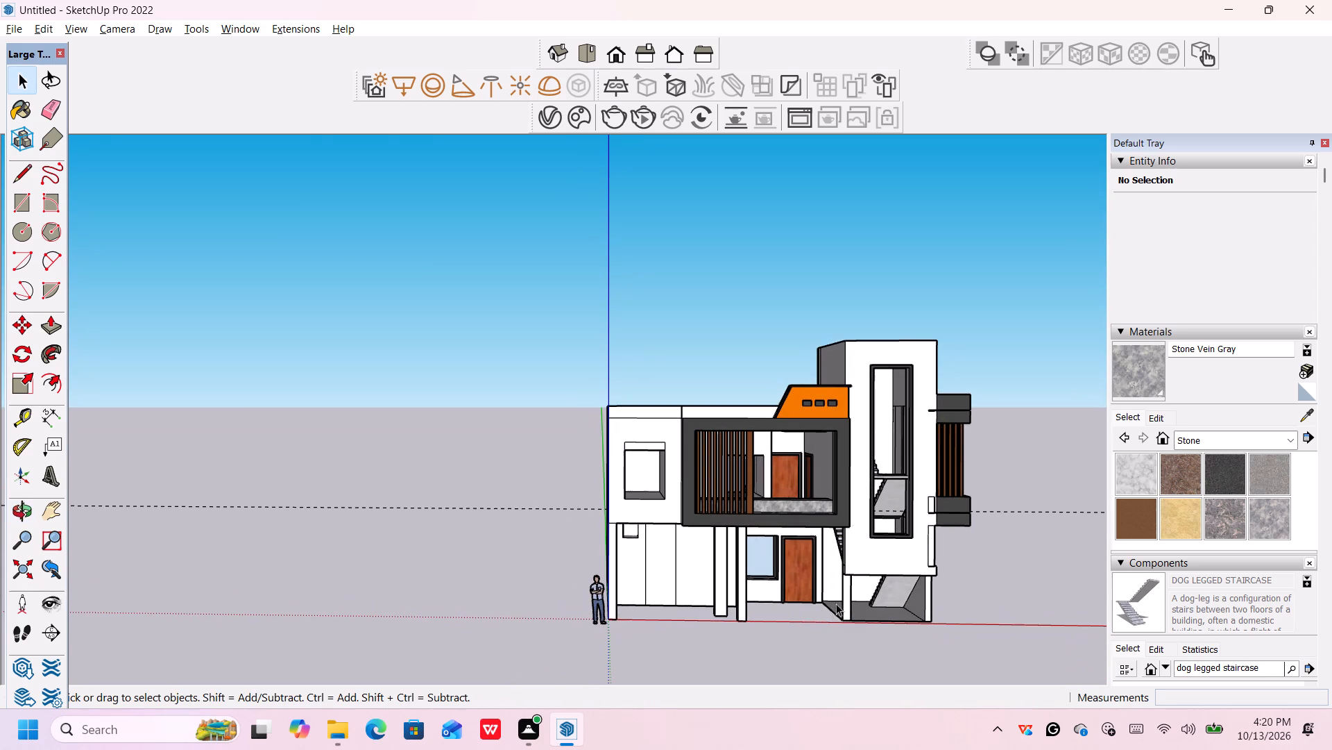
{"action": "scroll", "coordinate": [946, 496], "scroll_direction": "up", "scroll_amount": 6}
{"action": "scroll", "coordinate": [882, 428], "scroll_direction": "up", "scroll_amount": 5}
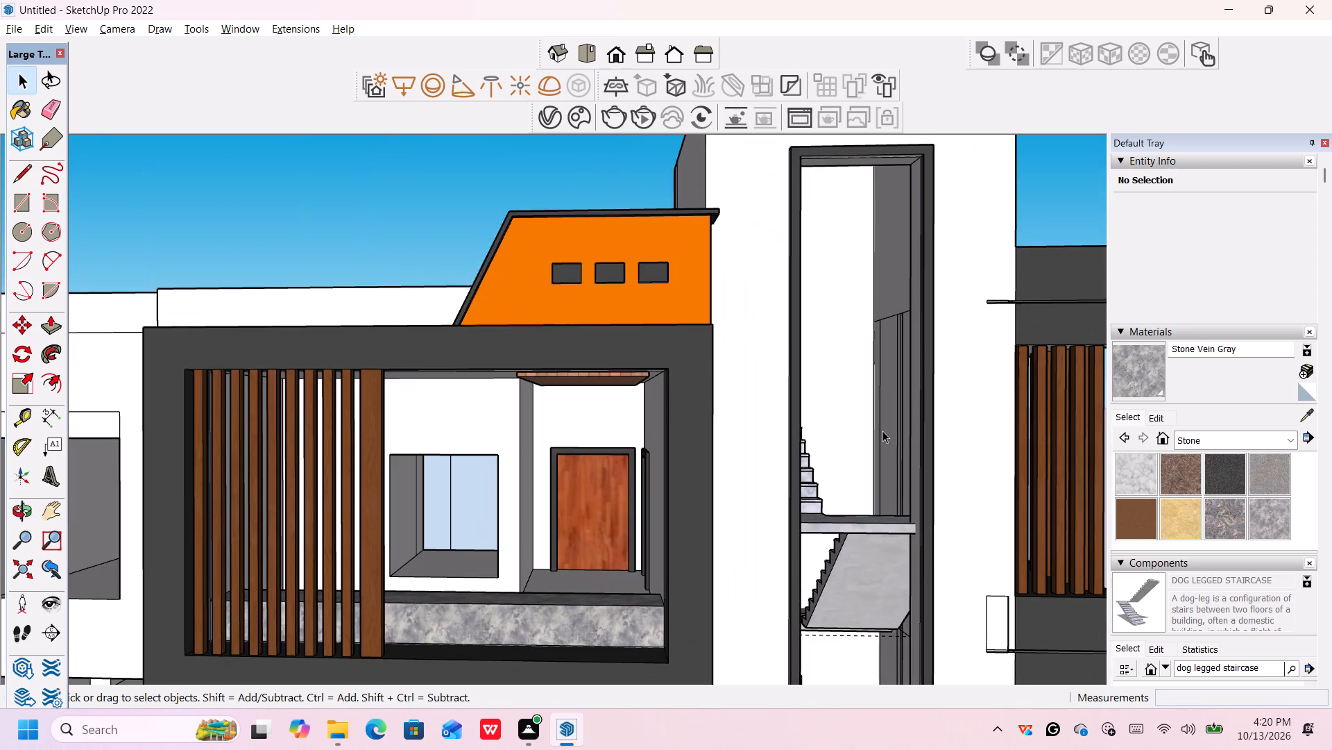
{"action": "middle_click_drag", "start_coordinate": [885, 433], "coordinate": [915, 456]}
{"action": "scroll", "coordinate": [914, 455], "scroll_direction": "up", "scroll_amount": 6}
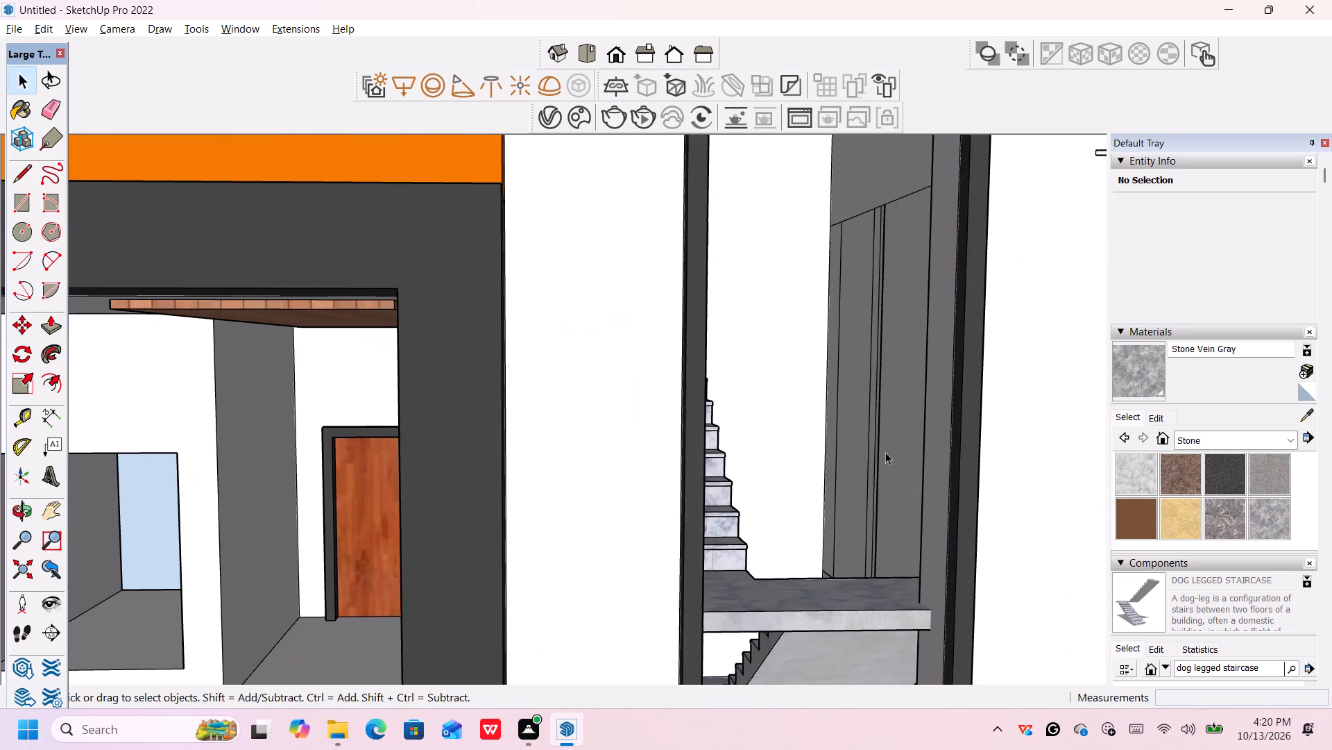
{"action": "scroll", "coordinate": [885, 447], "scroll_direction": "down", "scroll_amount": 19}
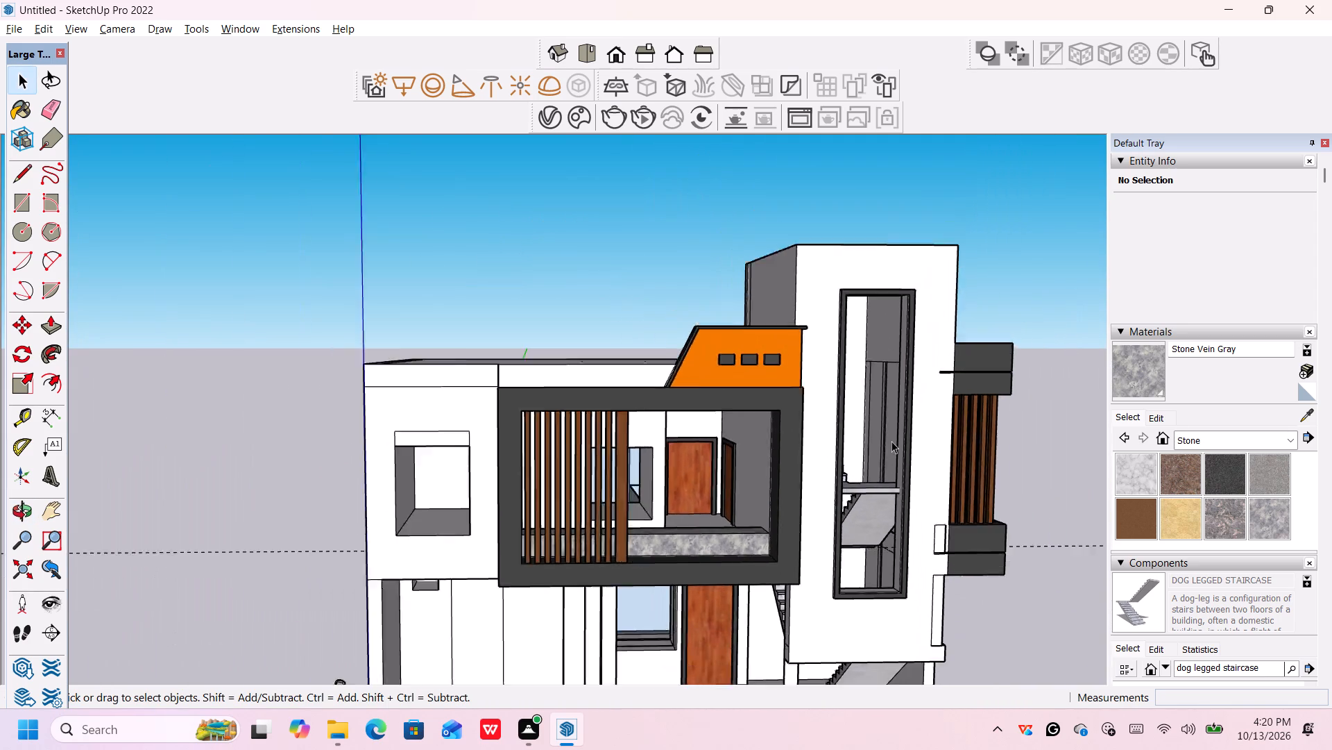
{"action": "scroll", "coordinate": [891, 441], "scroll_direction": "down", "scroll_amount": 10}
{"action": "scroll", "coordinate": [953, 548], "scroll_direction": "down", "scroll_amount": 4}
{"action": "middle_click_drag", "start_coordinate": [967, 580], "coordinate": [902, 567]}
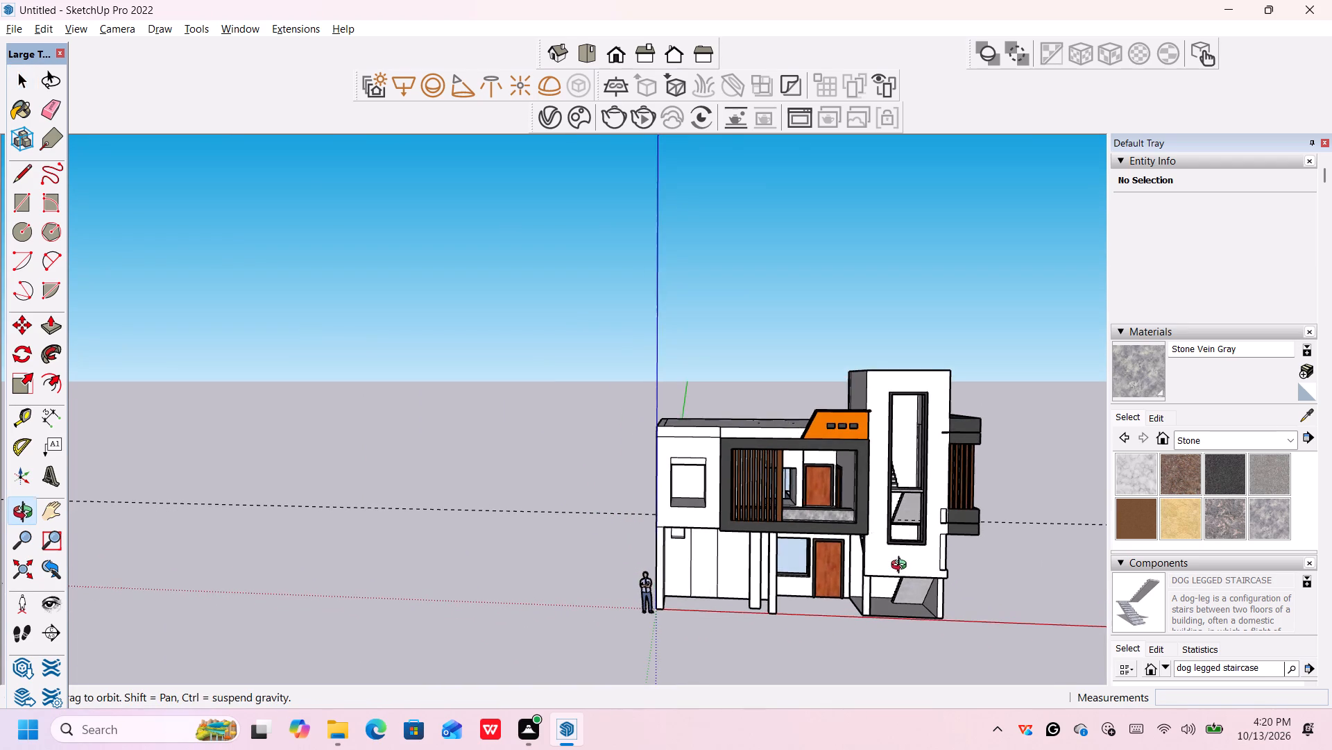
{"action": "middle_click_drag", "start_coordinate": [902, 567], "coordinate": [903, 565]}
{"action": "scroll", "coordinate": [905, 562], "scroll_direction": "down", "scroll_amount": 8}
{"action": "middle_click_drag", "start_coordinate": [932, 603], "coordinate": [861, 582]}
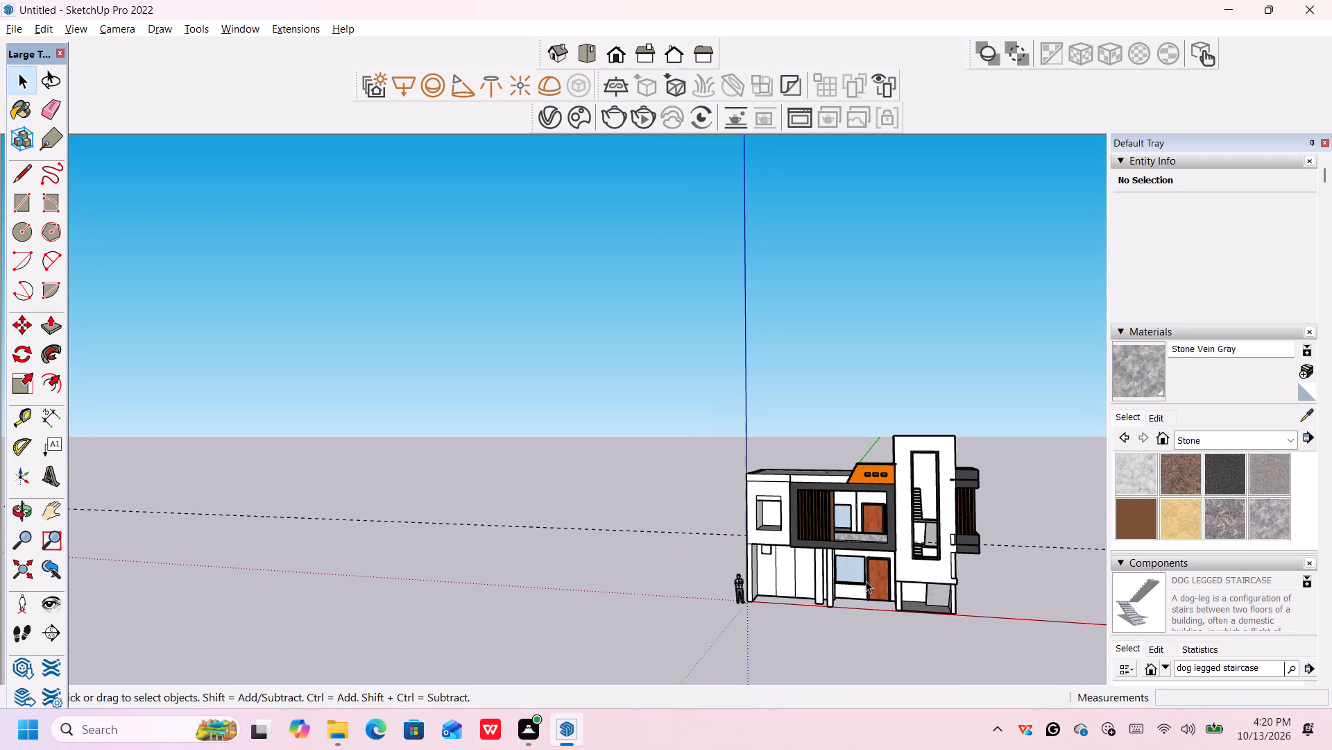
{"action": "scroll", "coordinate": [880, 609], "scroll_direction": "up", "scroll_amount": 1}
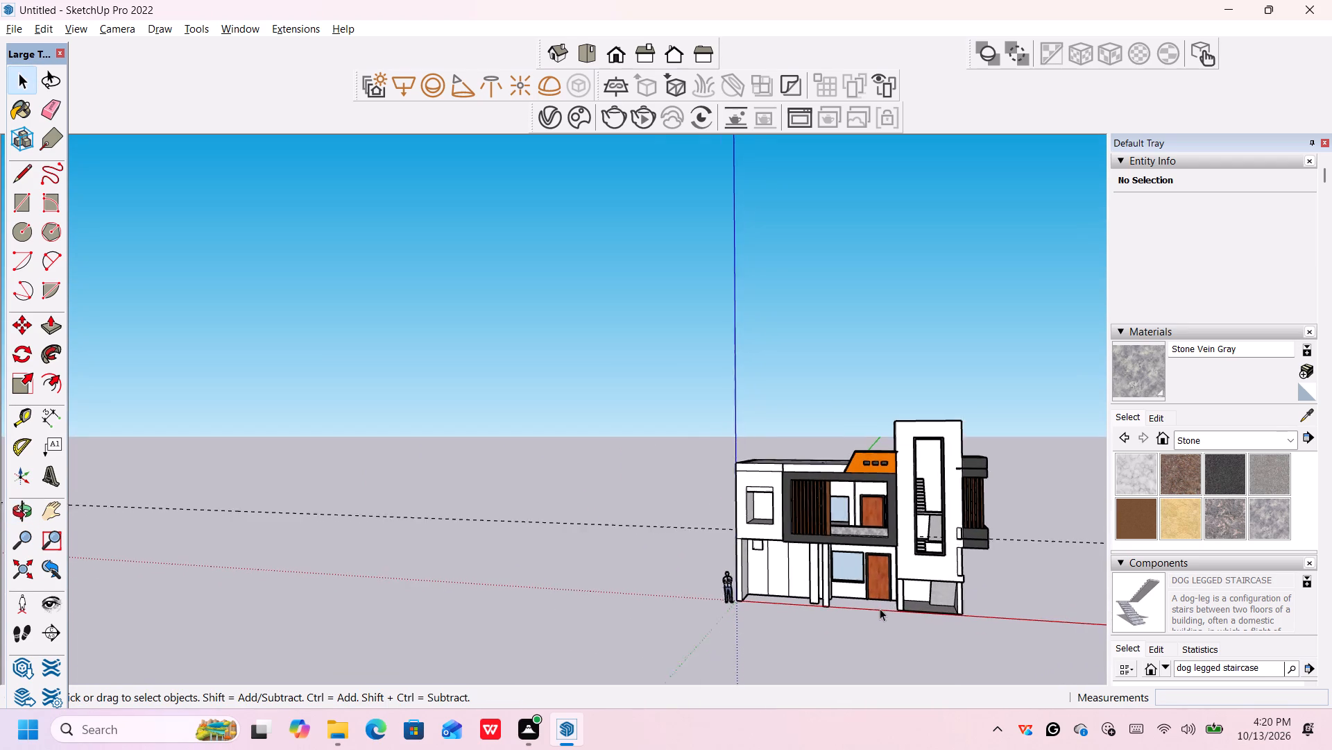
{"action": "scroll", "coordinate": [880, 608], "scroll_direction": "up", "scroll_amount": 6}
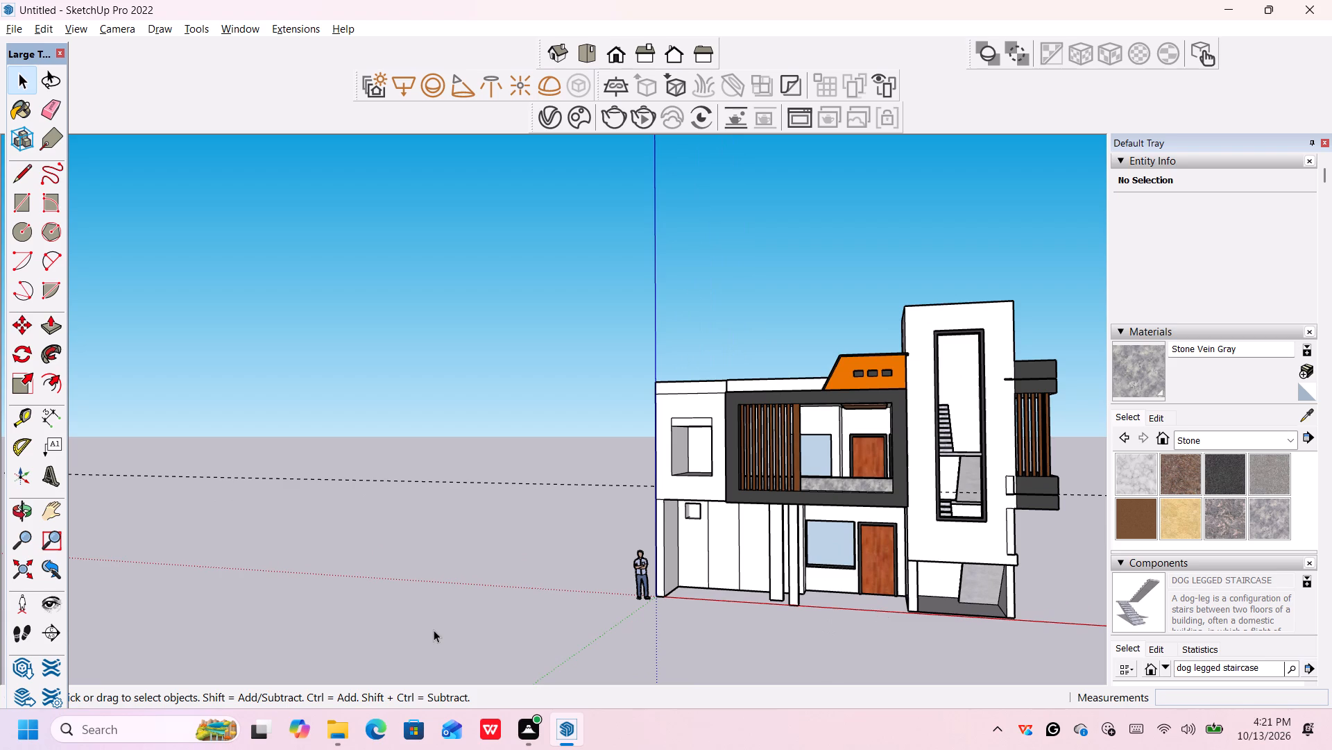
{"action": "middle_click_drag", "start_coordinate": [842, 633], "coordinate": [847, 635]}
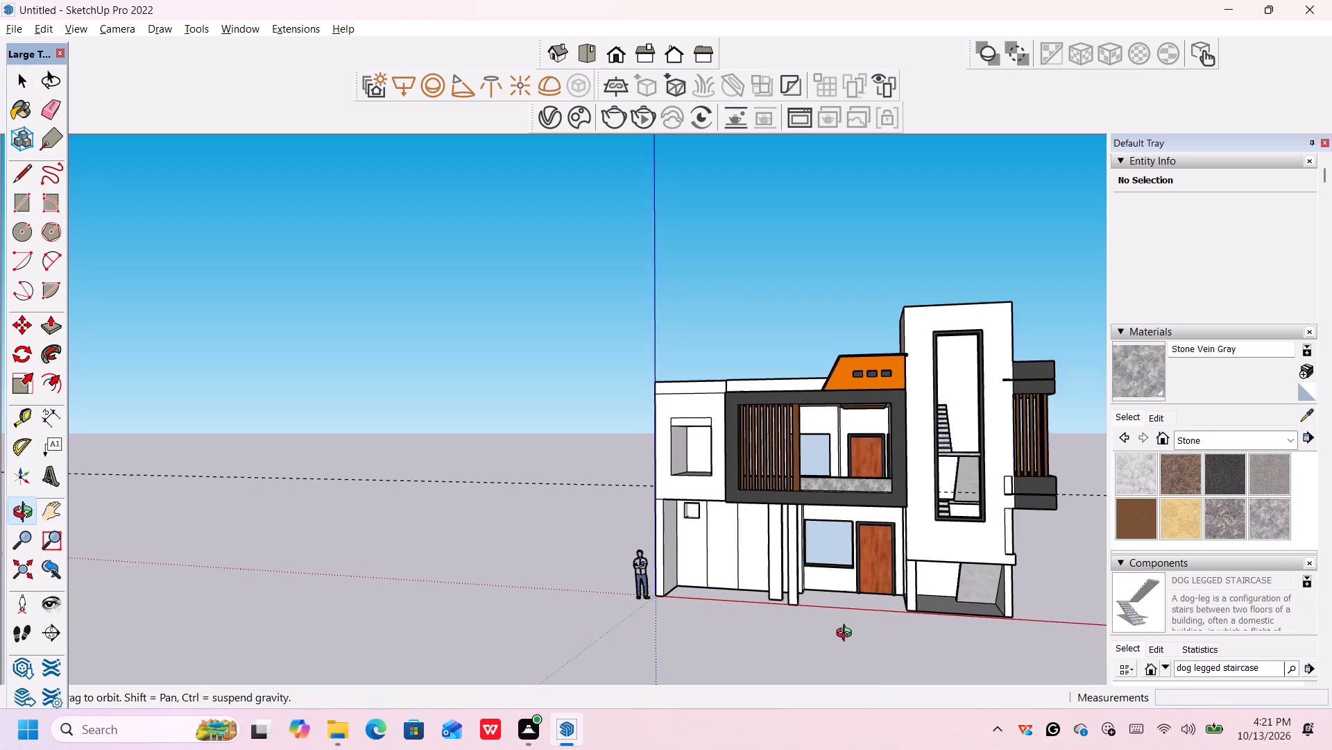
{"action": "middle_click_drag", "start_coordinate": [847, 635], "coordinate": [964, 608]}
{"action": "scroll", "coordinate": [794, 602], "scroll_direction": "up", "scroll_amount": 4}
{"action": "middle_click_drag", "start_coordinate": [803, 567], "coordinate": [735, 594]}
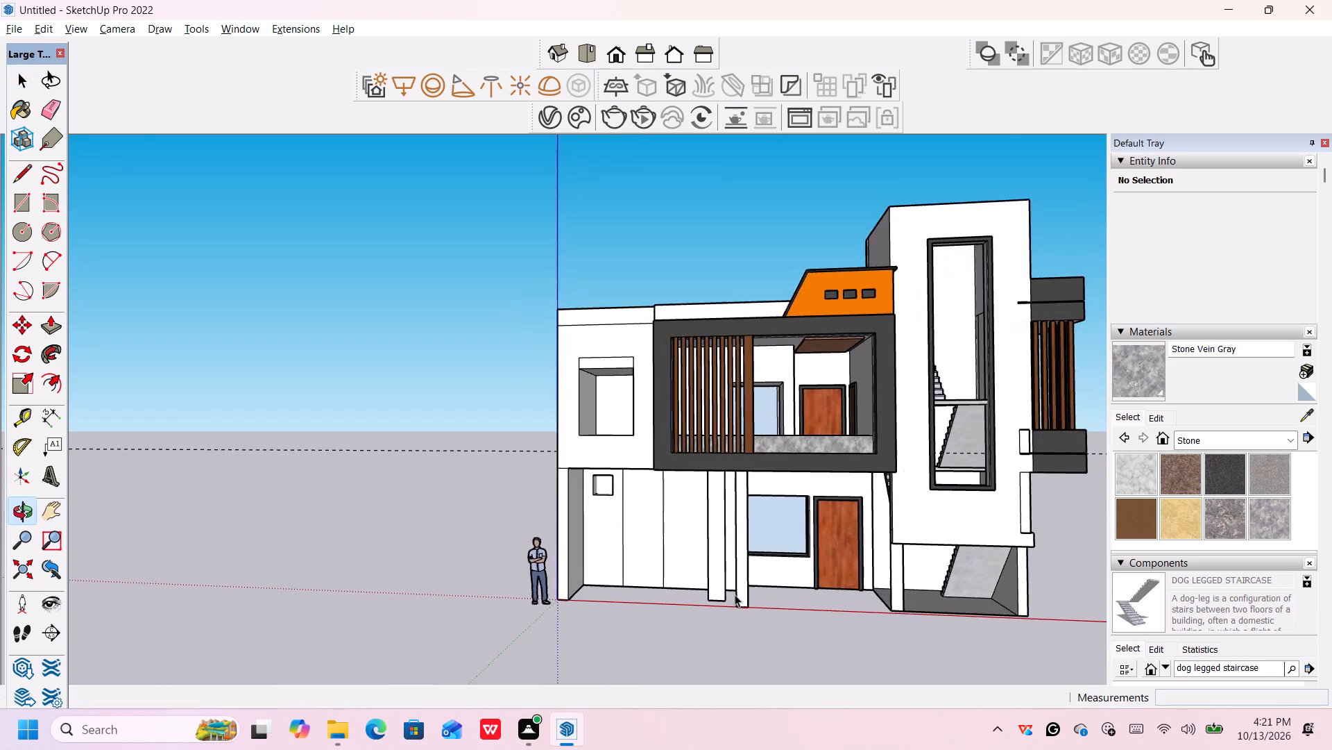
Push/Pull the blue face seen through the upper balcony window by about 9' 6".
{"action": "scroll", "coordinate": [735, 592], "scroll_direction": "up", "scroll_amount": 2}
{"action": "middle_click_drag", "start_coordinate": [793, 456], "coordinate": [760, 667]}
{"action": "scroll", "coordinate": [774, 494], "scroll_direction": "up", "scroll_amount": 1}
{"action": "scroll", "coordinate": [779, 357], "scroll_direction": "up", "scroll_amount": 4}
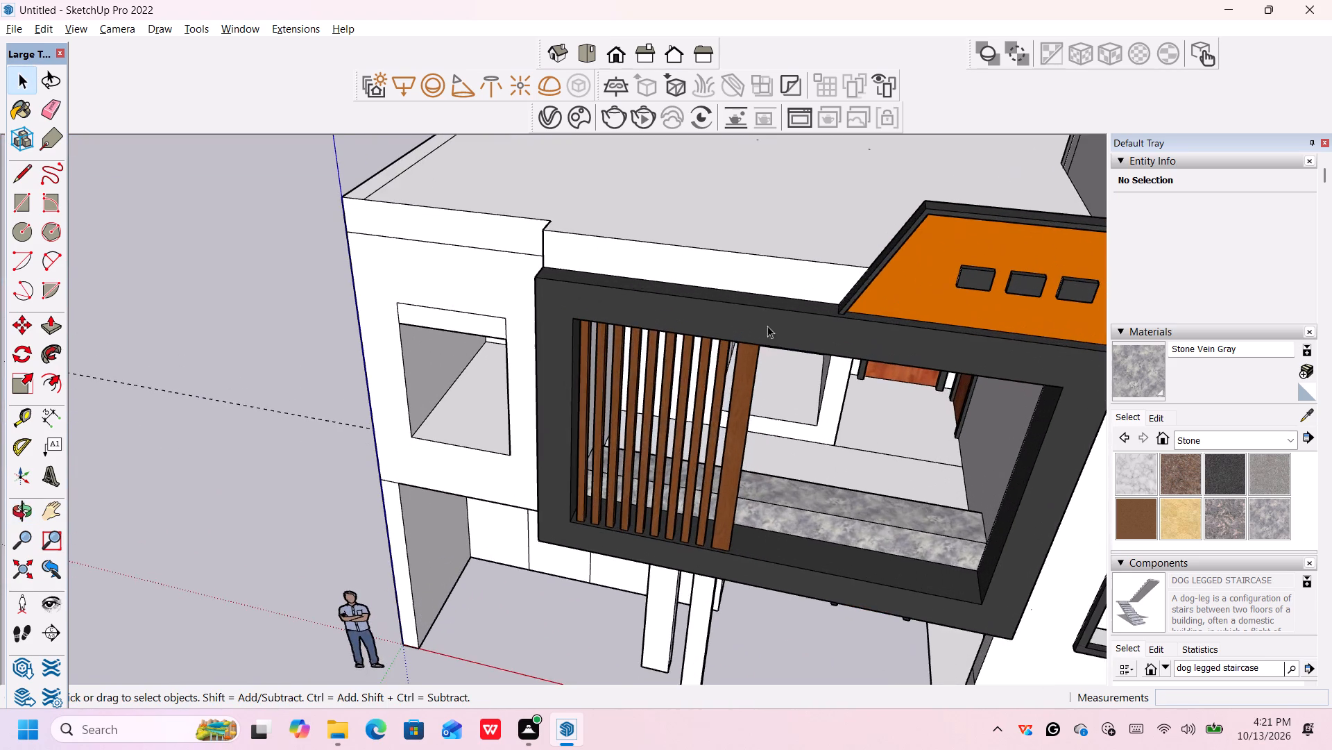
{"action": "middle_click_drag", "start_coordinate": [827, 433], "coordinate": [802, 300]}
{"action": "scroll", "coordinate": [788, 331], "scroll_direction": "up", "scroll_amount": 8}
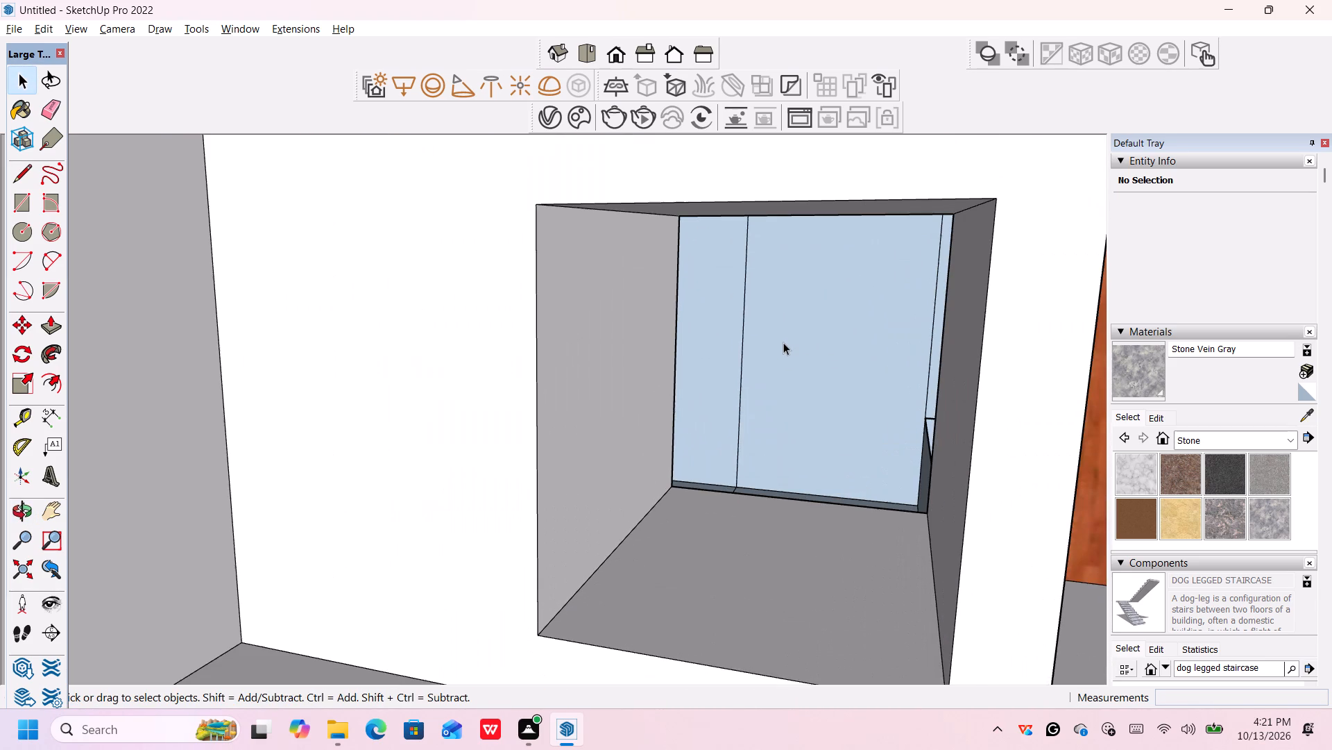
{"action": "key", "text": "p"}
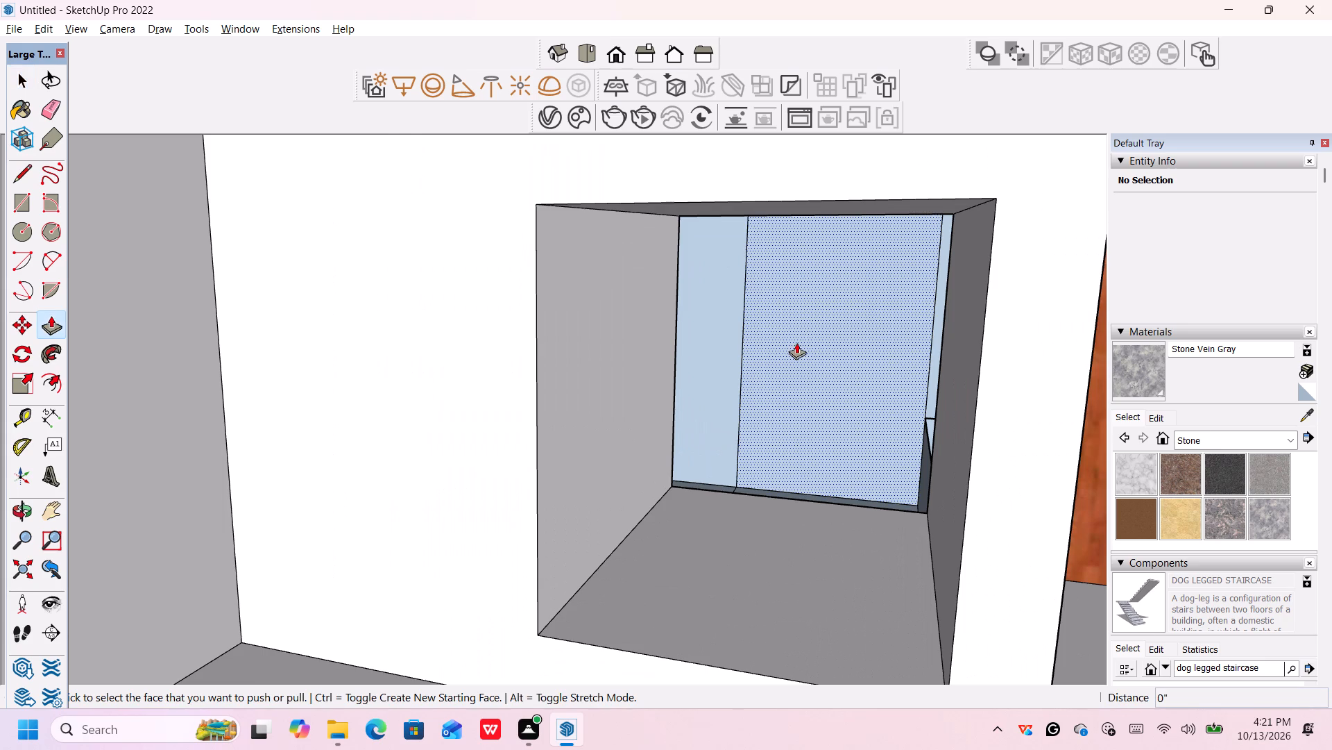
{"action": "left_click", "coordinate": [804, 338]}
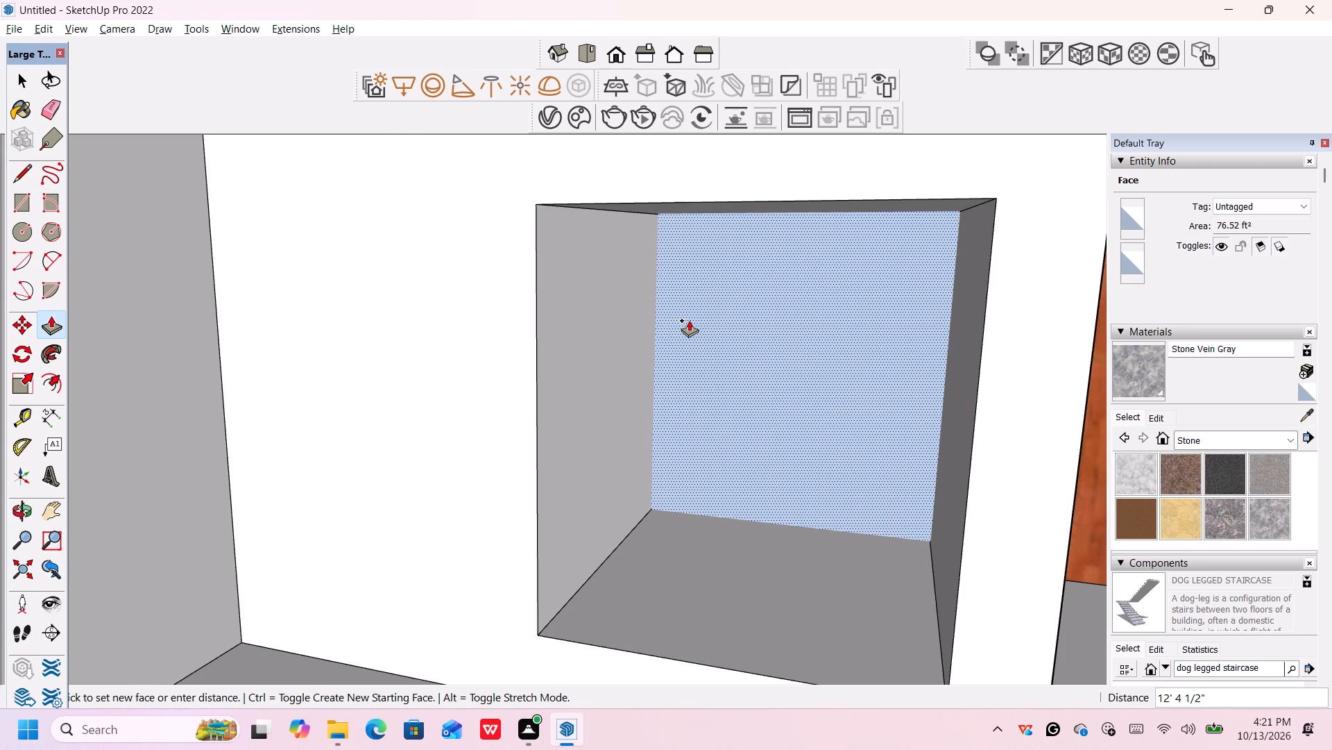
{"action": "left_click", "coordinate": [724, 294]}
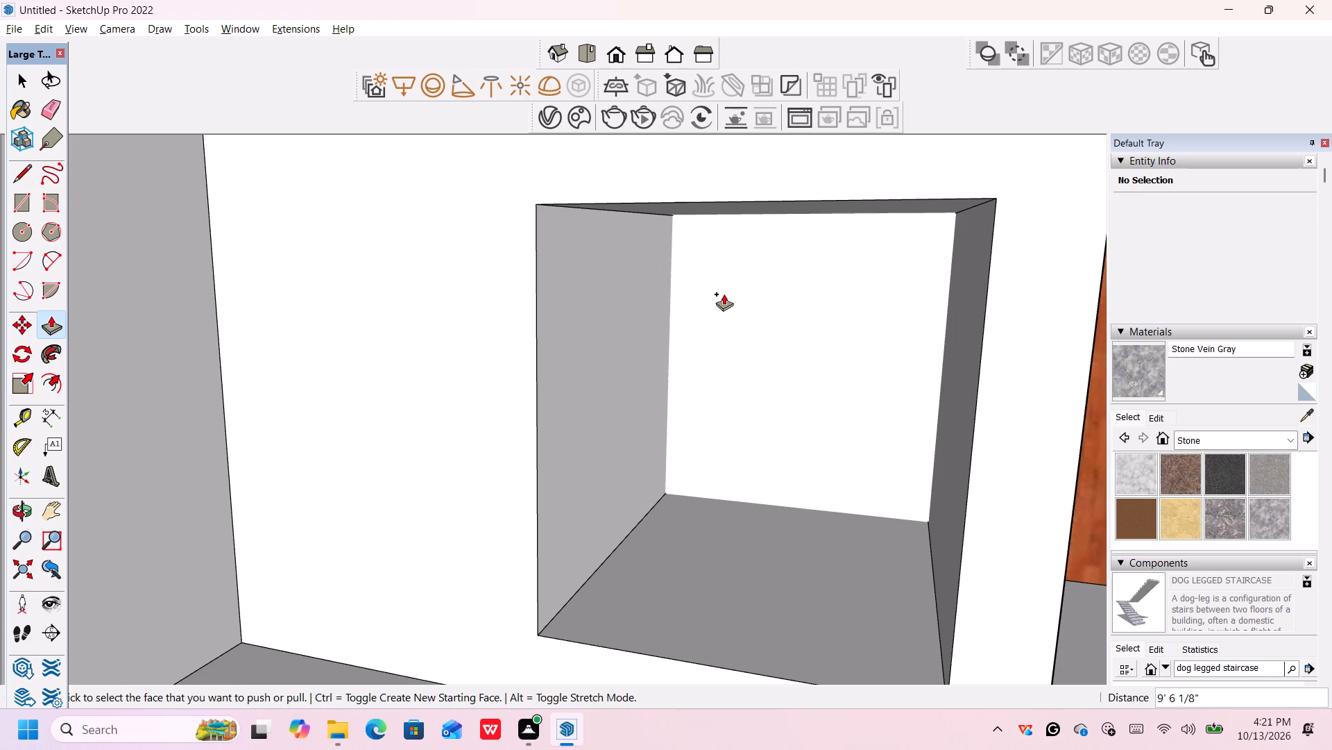
Push/Pull the blue face seen through the ground-floor window beside the wooden door by about 7' 10".
{"action": "scroll", "coordinate": [776, 359], "scroll_direction": "down", "scroll_amount": 7}
{"action": "scroll", "coordinate": [776, 360], "scroll_direction": "down", "scroll_amount": 20}
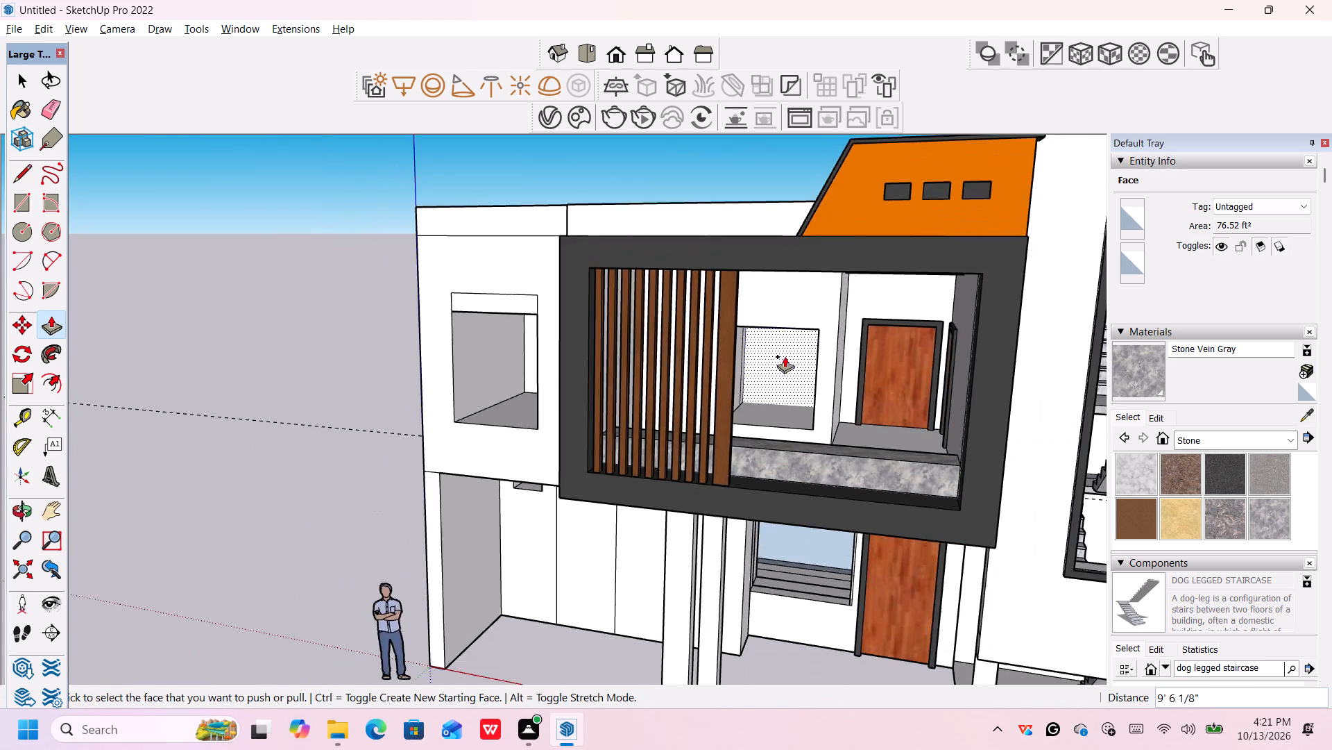
{"action": "scroll", "coordinate": [785, 356], "scroll_direction": "down", "scroll_amount": 9}
{"action": "scroll", "coordinate": [802, 516], "scroll_direction": "up", "scroll_amount": 6}
{"action": "left_click", "coordinate": [814, 464]}
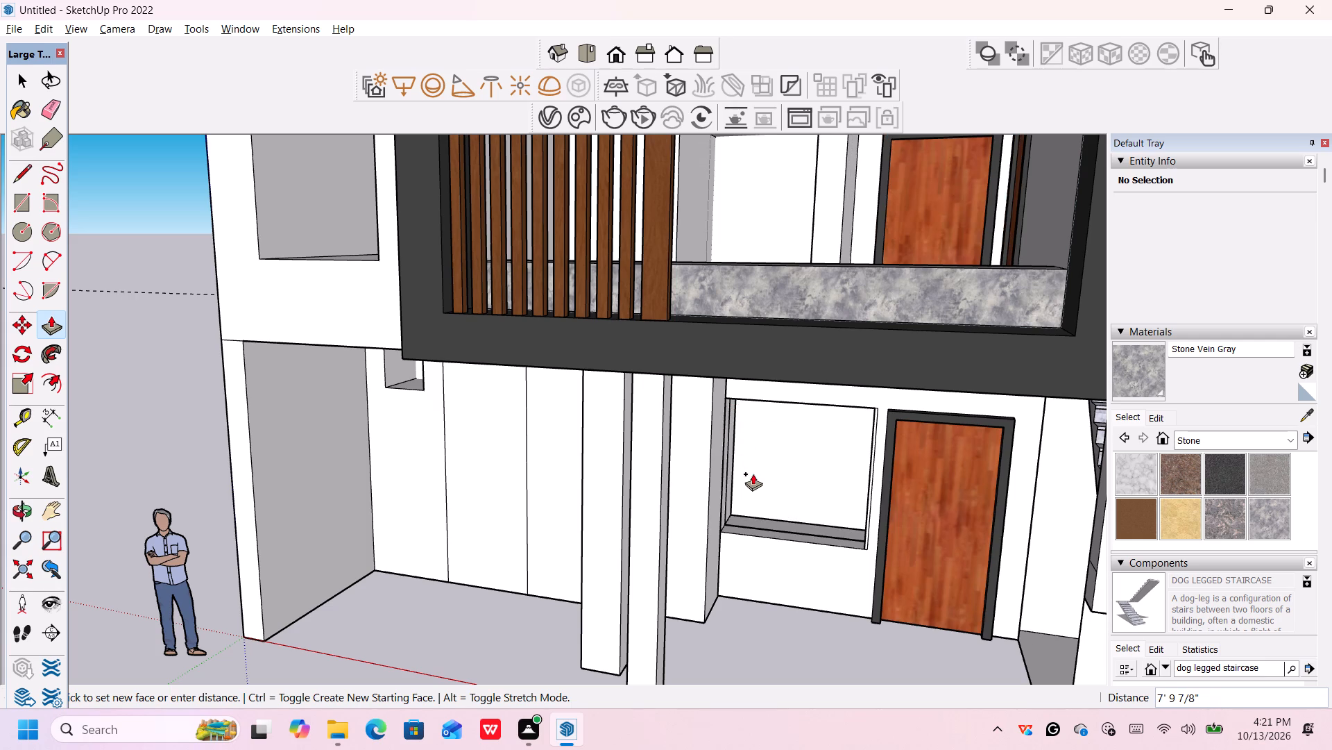
{"action": "left_click", "coordinate": [753, 474]}
{"action": "scroll", "coordinate": [799, 450], "scroll_direction": "down", "scroll_amount": 9}
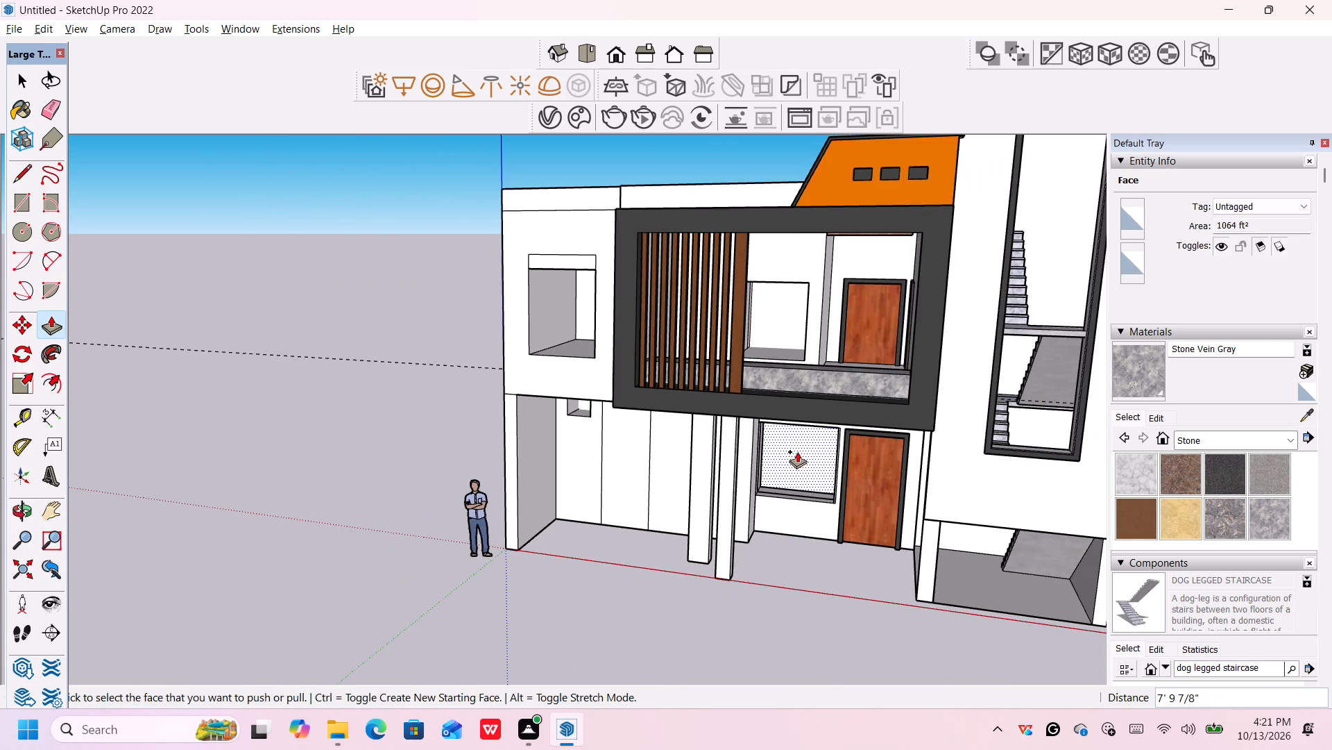
{"action": "middle_click_drag", "start_coordinate": [796, 465], "coordinate": [893, 442]}
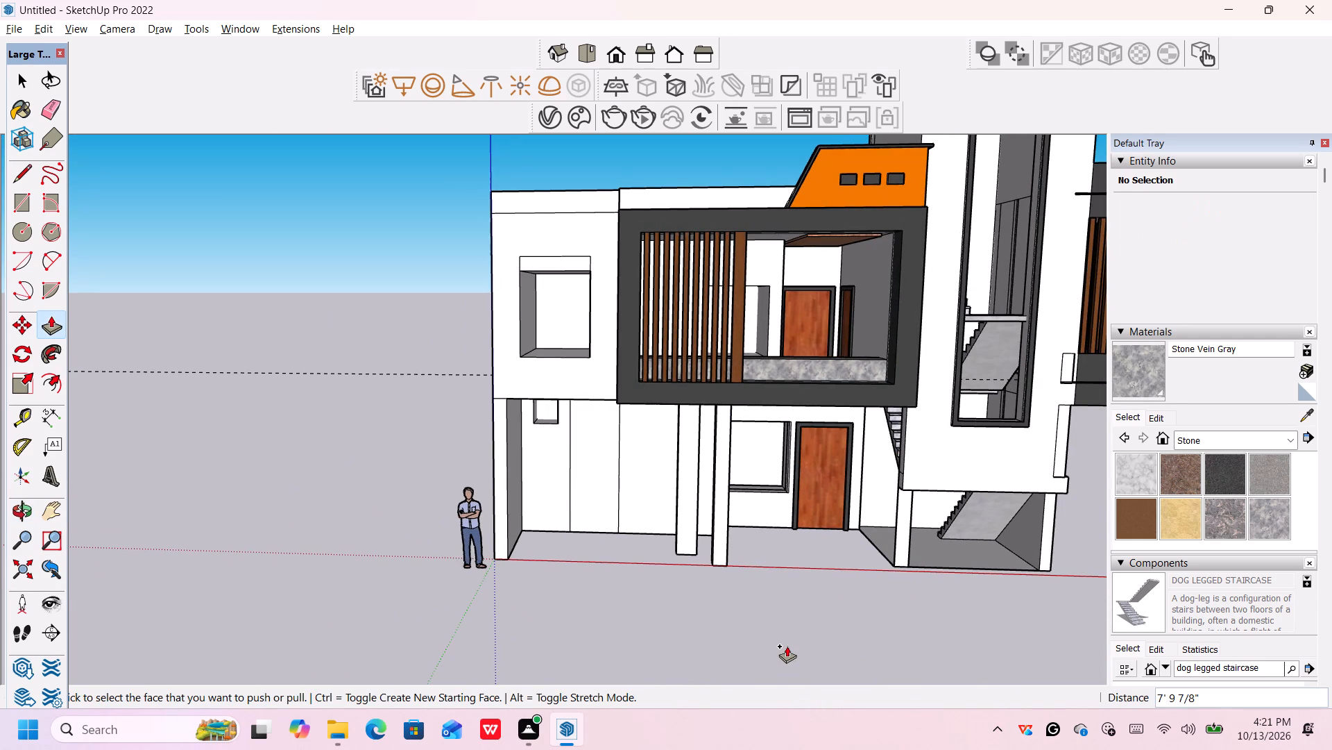
{"action": "key", "text": "space"}
Examine the recessed upper-storey window at the plain end of the front elevation, up close and within the whole house.
{"action": "scroll", "coordinate": [796, 629], "scroll_direction": "down", "scroll_amount": 3}
{"action": "middle_click_drag", "start_coordinate": [796, 640], "coordinate": [805, 597]}
{"action": "scroll", "coordinate": [618, 514], "scroll_direction": "up", "scroll_amount": 4}
{"action": "scroll", "coordinate": [586, 210], "scroll_direction": "up", "scroll_amount": 3}
{"action": "middle_click_drag", "start_coordinate": [612, 274], "coordinate": [608, 342]}
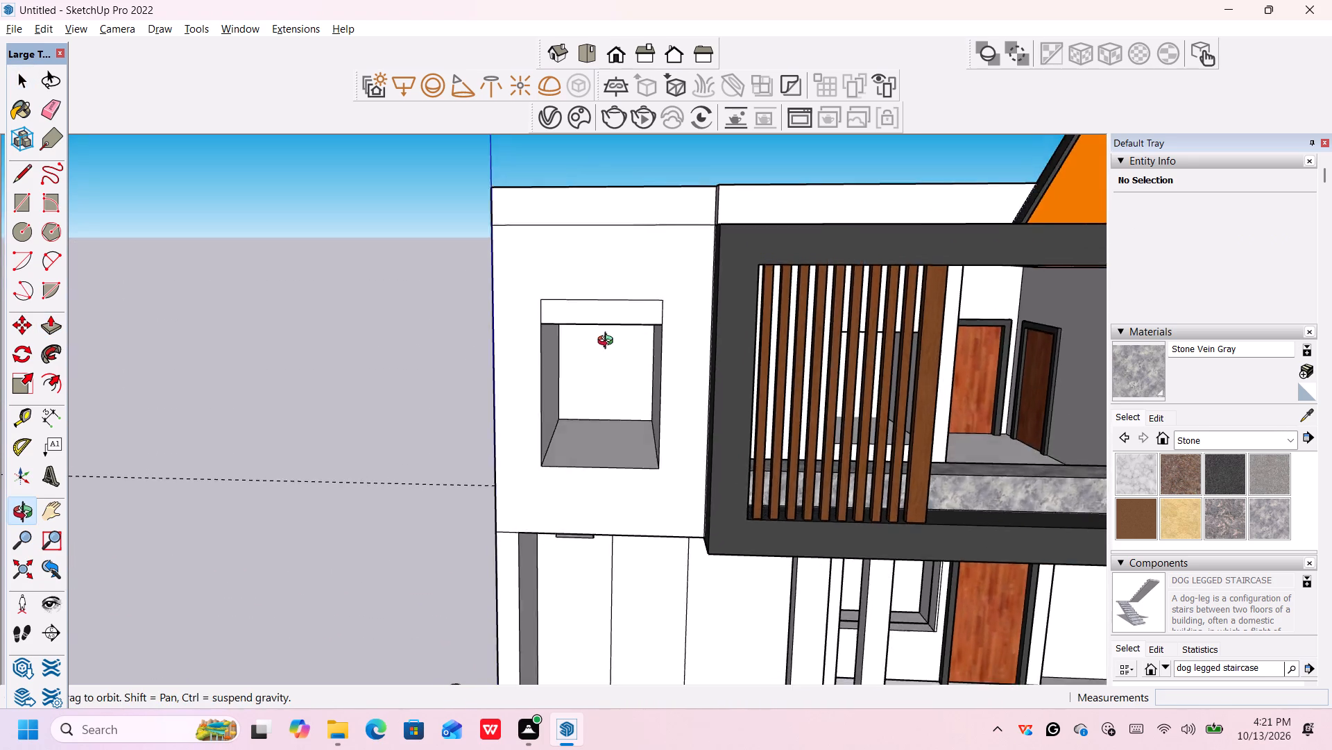
{"action": "middle_click_drag", "start_coordinate": [608, 342], "coordinate": [607, 346]}
{"action": "scroll", "coordinate": [607, 346], "scroll_direction": "down", "scroll_amount": 1}
{"action": "scroll", "coordinate": [607, 346], "scroll_direction": "up", "scroll_amount": 8}
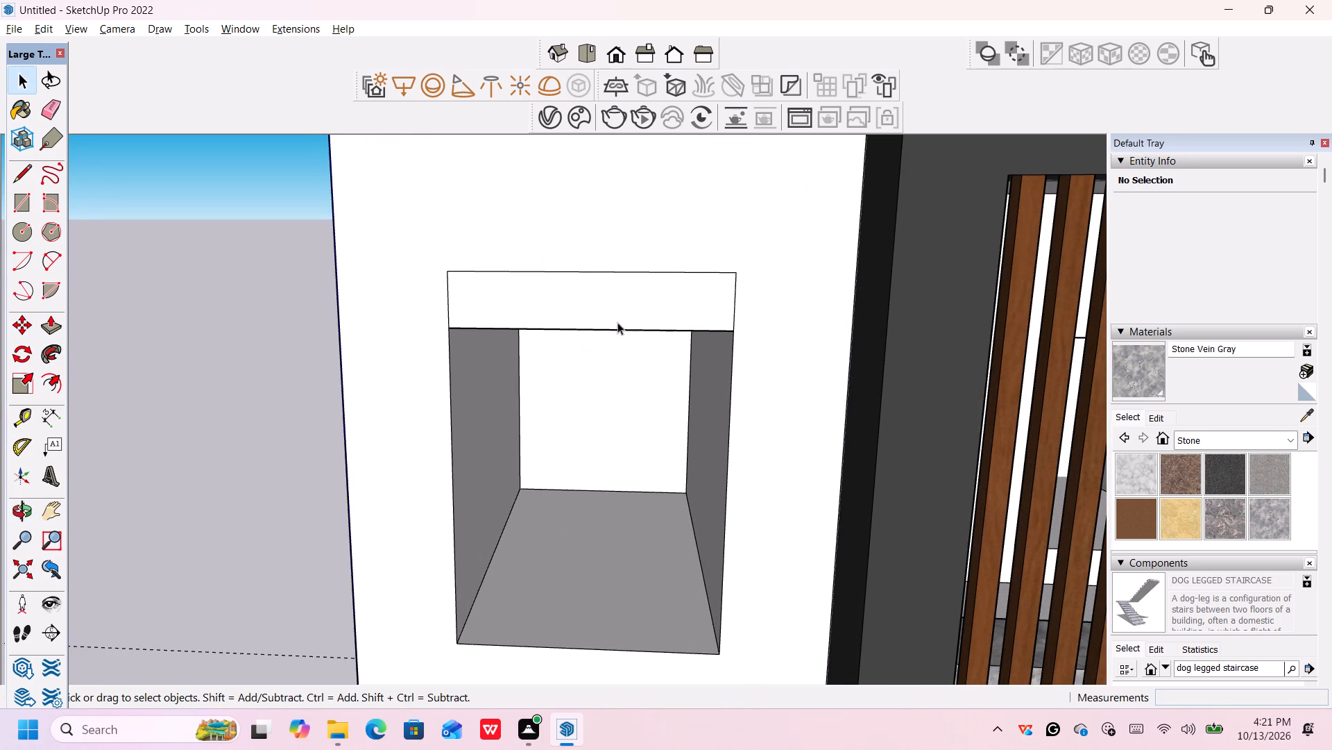
{"action": "scroll", "coordinate": [617, 321], "scroll_direction": "down", "scroll_amount": 20}
{"action": "scroll", "coordinate": [617, 321], "scroll_direction": "down", "scroll_amount": 16}
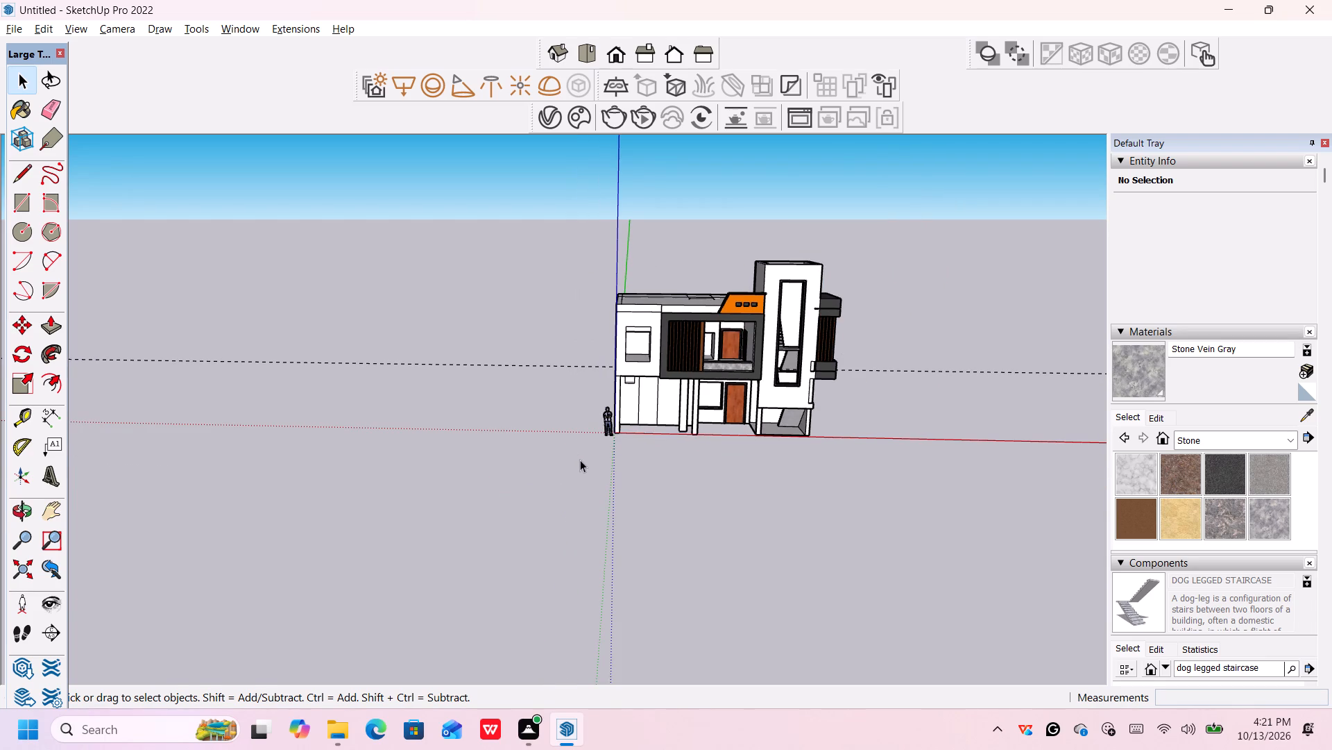
Examine the stair tower's outer corner, including the narrow recess and projecting block below the dark side balcony.
{"action": "middle_click_drag", "start_coordinate": [580, 460], "coordinate": [650, 462]}
{"action": "scroll", "coordinate": [878, 409], "scroll_direction": "up", "scroll_amount": 1}
{"action": "middle_click_drag", "start_coordinate": [876, 408], "coordinate": [528, 461]}
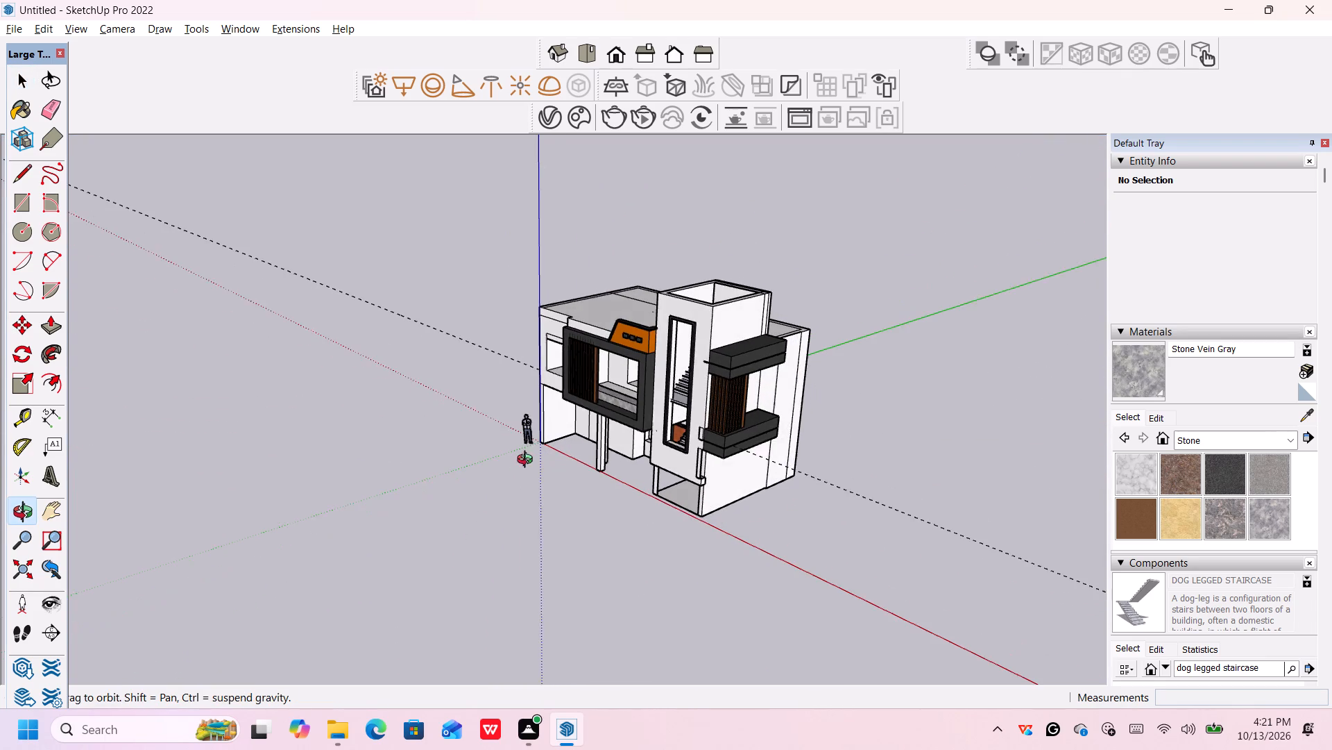
{"action": "middle_click_drag", "start_coordinate": [528, 461], "coordinate": [527, 460]}
{"action": "scroll", "coordinate": [638, 475], "scroll_direction": "up", "scroll_amount": 3}
{"action": "scroll", "coordinate": [824, 514], "scroll_direction": "down", "scroll_amount": 1}
{"action": "scroll", "coordinate": [697, 472], "scroll_direction": "up", "scroll_amount": 11}
{"action": "middle_click_drag", "start_coordinate": [708, 433], "coordinate": [642, 528]}
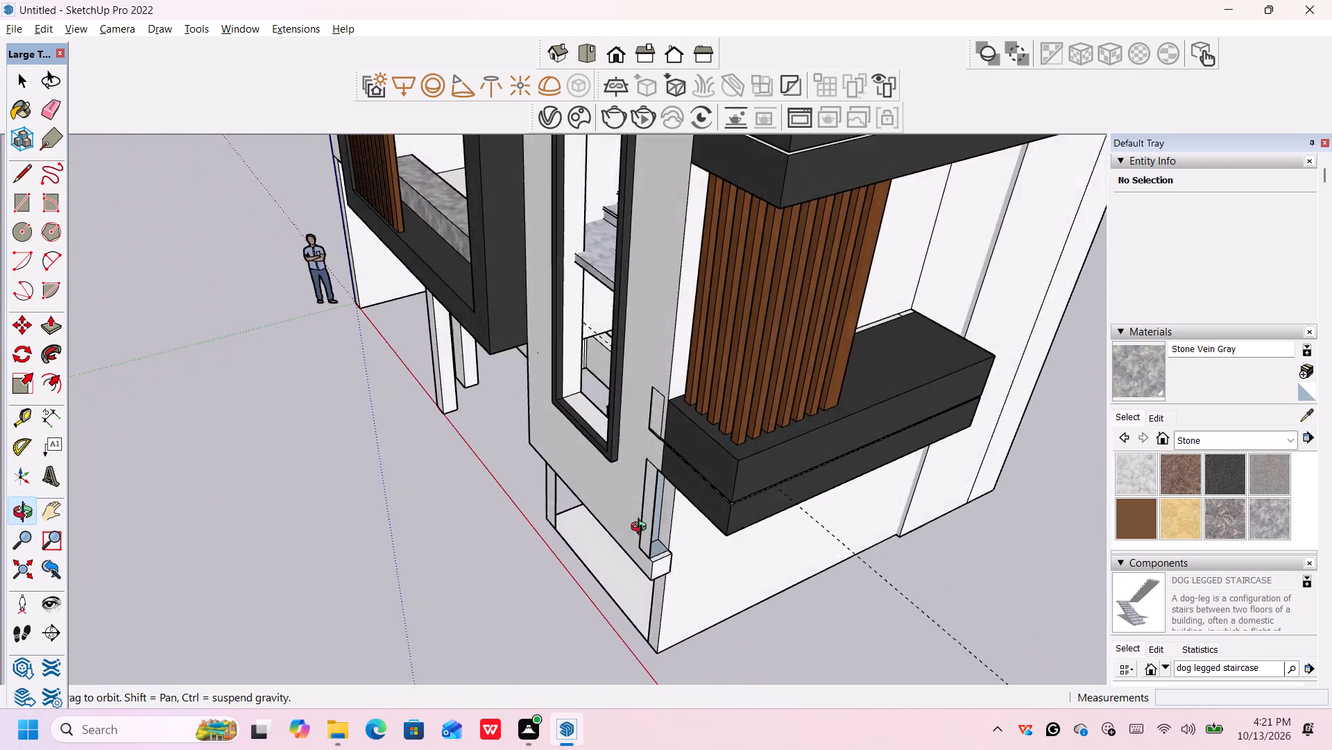
{"action": "middle_click_drag", "start_coordinate": [642, 528], "coordinate": [916, 453]}
{"action": "middle_click", "coordinate": [920, 452]}
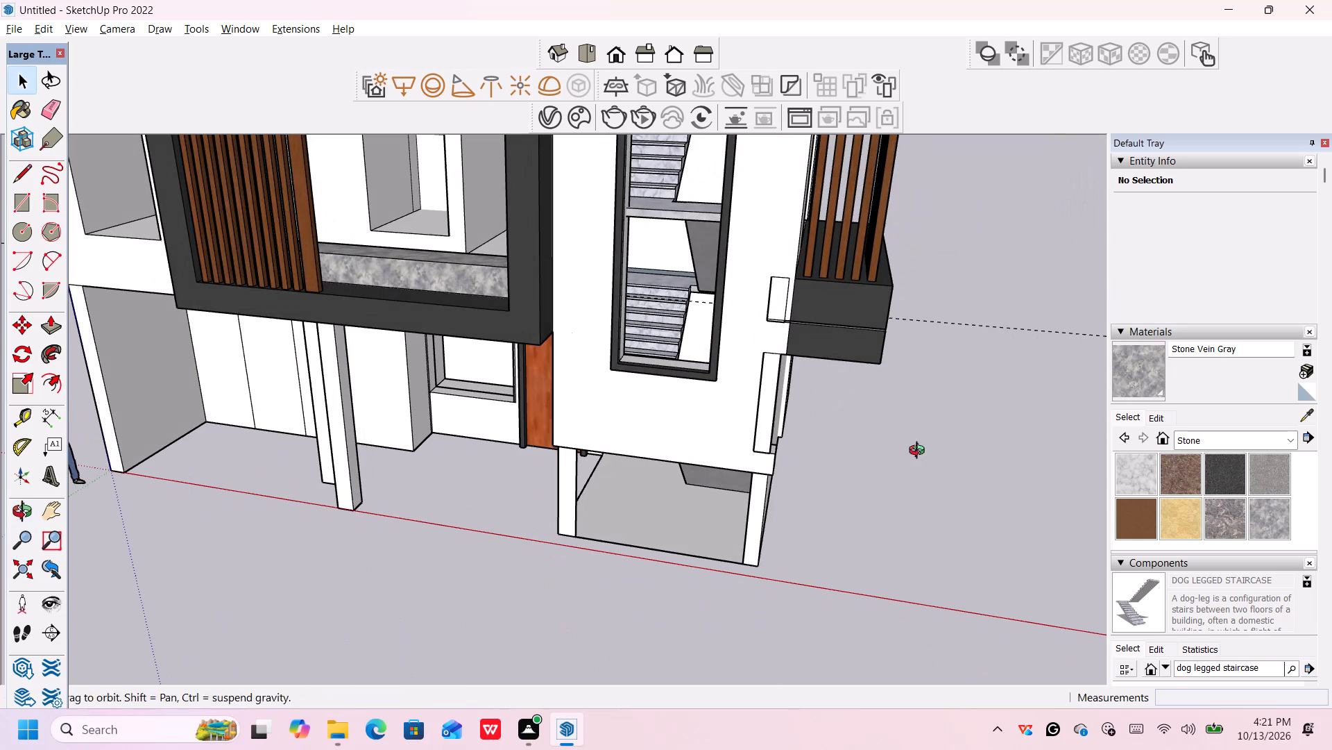
{"action": "scroll", "coordinate": [748, 390], "scroll_direction": "down", "scroll_amount": 14}
{"action": "scroll", "coordinate": [894, 341], "scroll_direction": "down", "scroll_amount": 5}
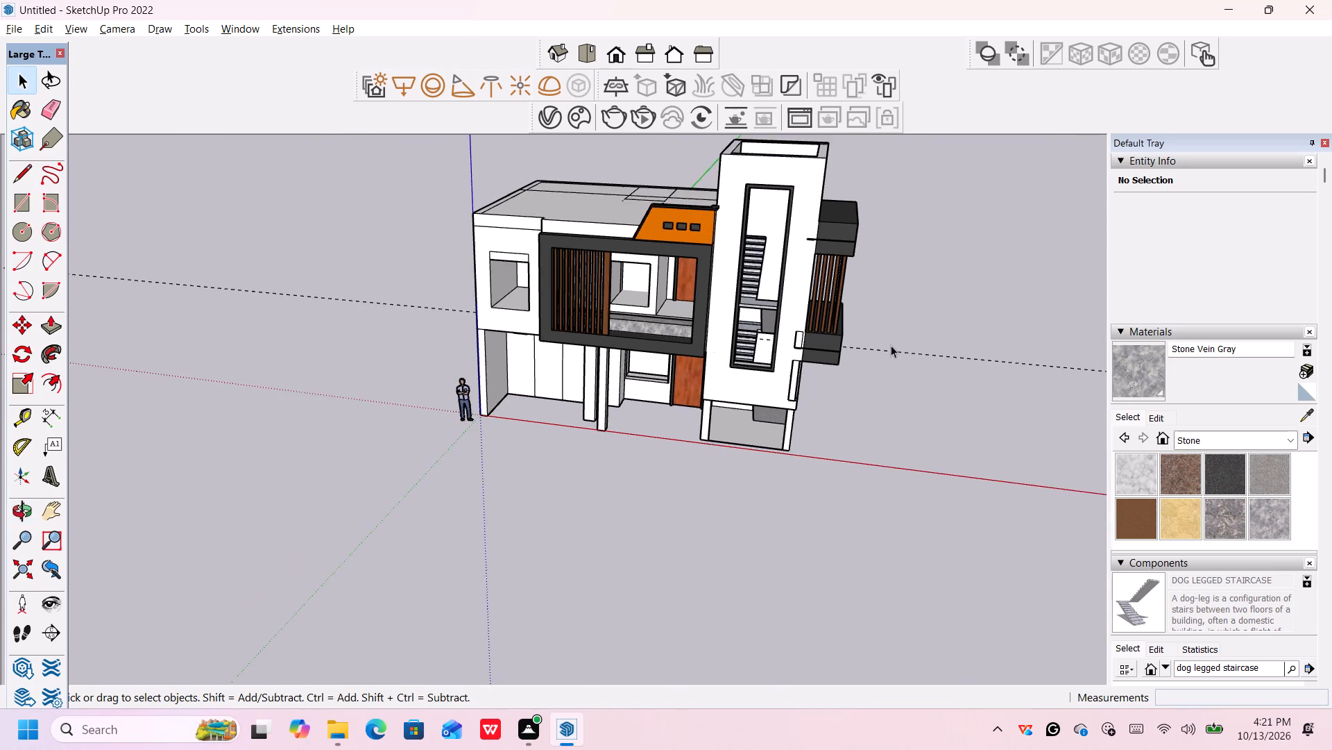
{"action": "scroll", "coordinate": [891, 369], "scroll_direction": "up", "scroll_amount": 1}
{"action": "middle_click_drag", "start_coordinate": [891, 372], "coordinate": [654, 421]}
{"action": "scroll", "coordinate": [667, 435], "scroll_direction": "up", "scroll_amount": 5}
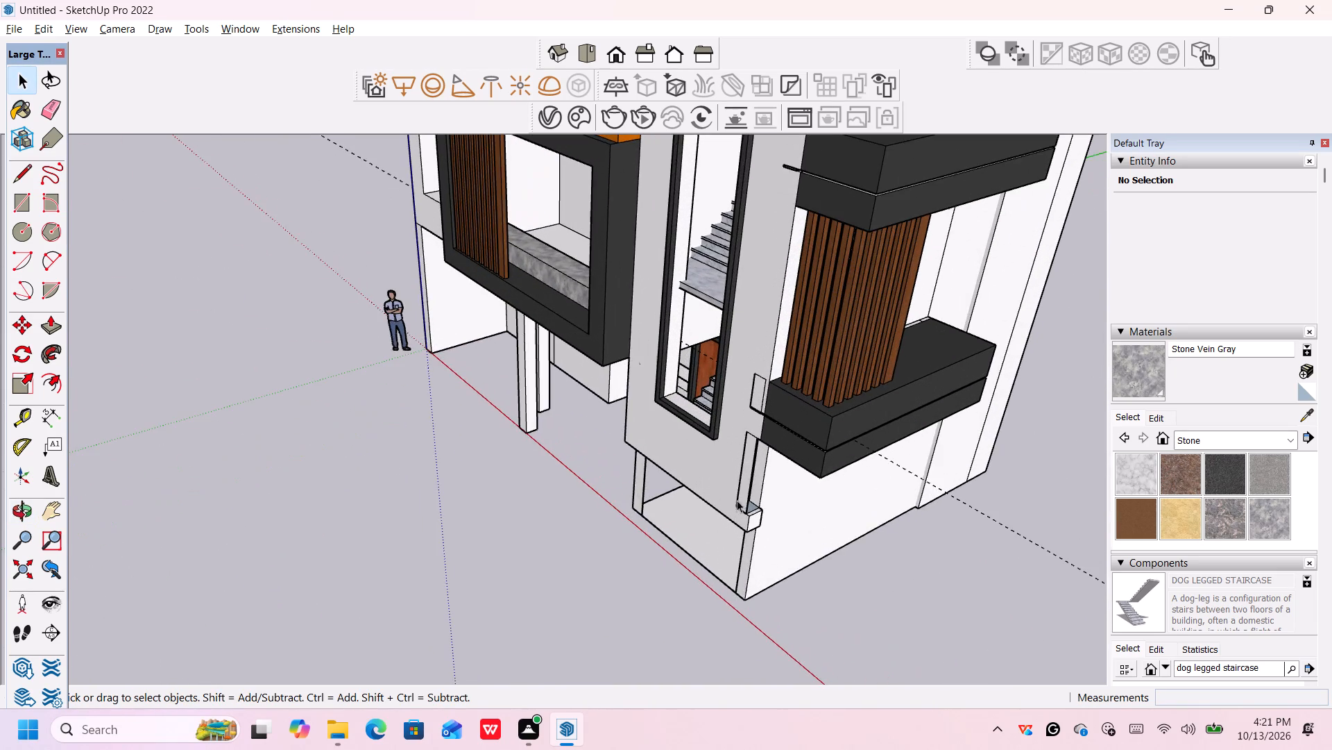
{"action": "scroll", "coordinate": [774, 517], "scroll_direction": "up", "scroll_amount": 1}
{"action": "middle_click_drag", "start_coordinate": [774, 517], "coordinate": [752, 487]}
{"action": "scroll", "coordinate": [751, 485], "scroll_direction": "up", "scroll_amount": 5}
{"action": "scroll", "coordinate": [753, 462], "scroll_direction": "down", "scroll_amount": 2}
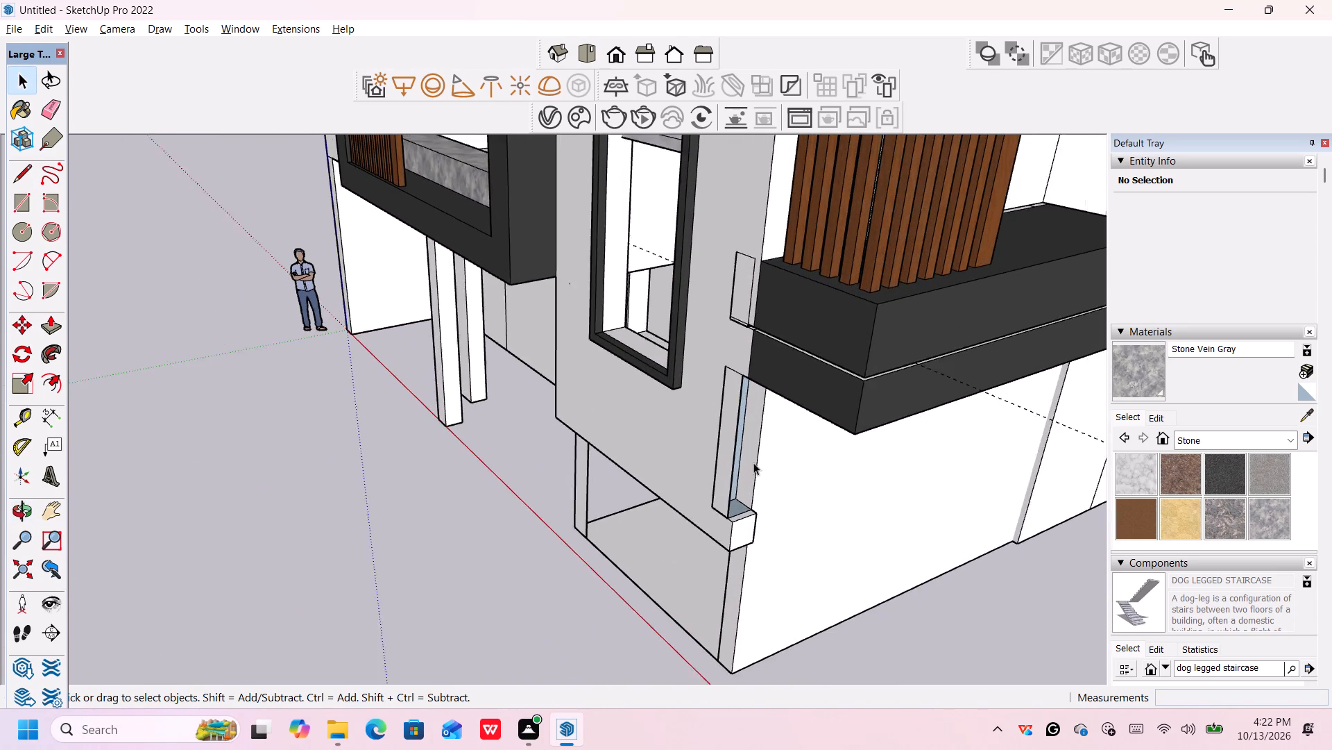
{"action": "scroll", "coordinate": [753, 462], "scroll_direction": "down", "scroll_amount": 1}
{"action": "scroll", "coordinate": [753, 460], "scroll_direction": "up", "scroll_amount": 1}
{"action": "middle_click_drag", "start_coordinate": [753, 460], "coordinate": [773, 449]}
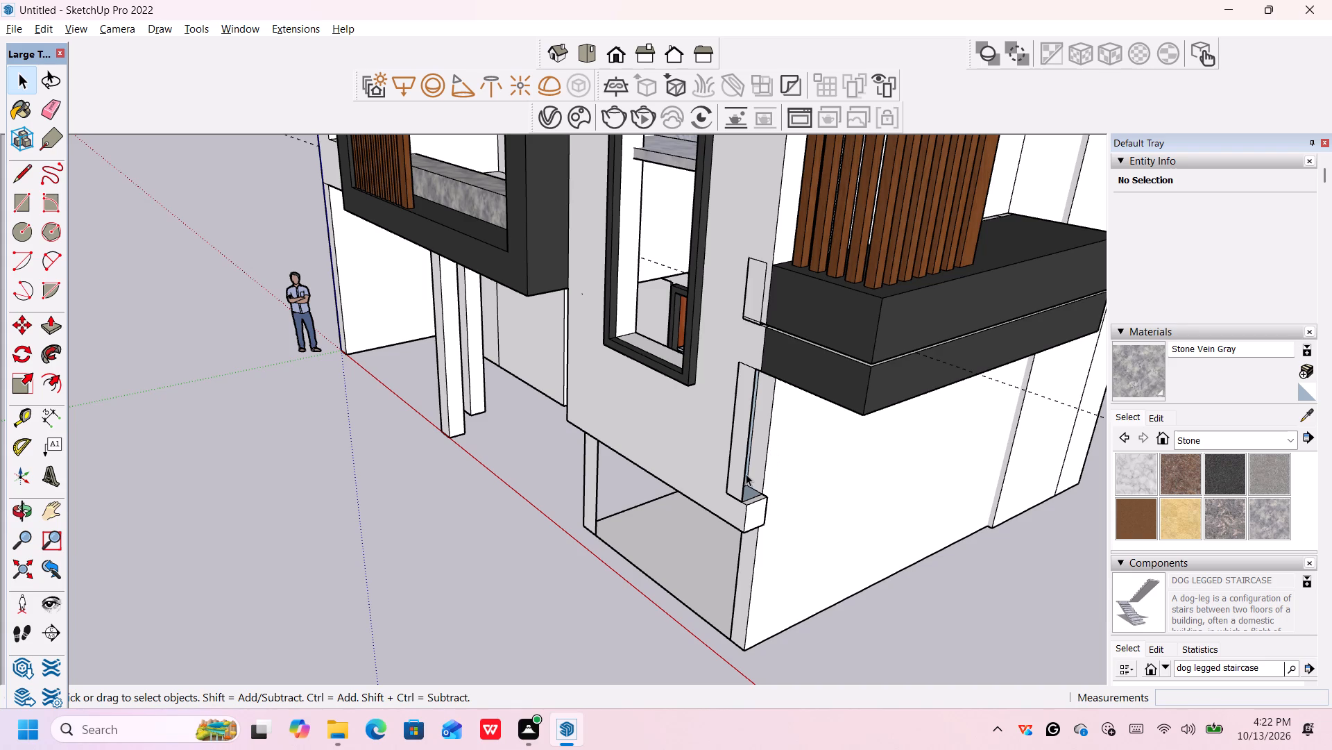
{"action": "scroll", "coordinate": [746, 474], "scroll_direction": "down", "scroll_amount": 1}
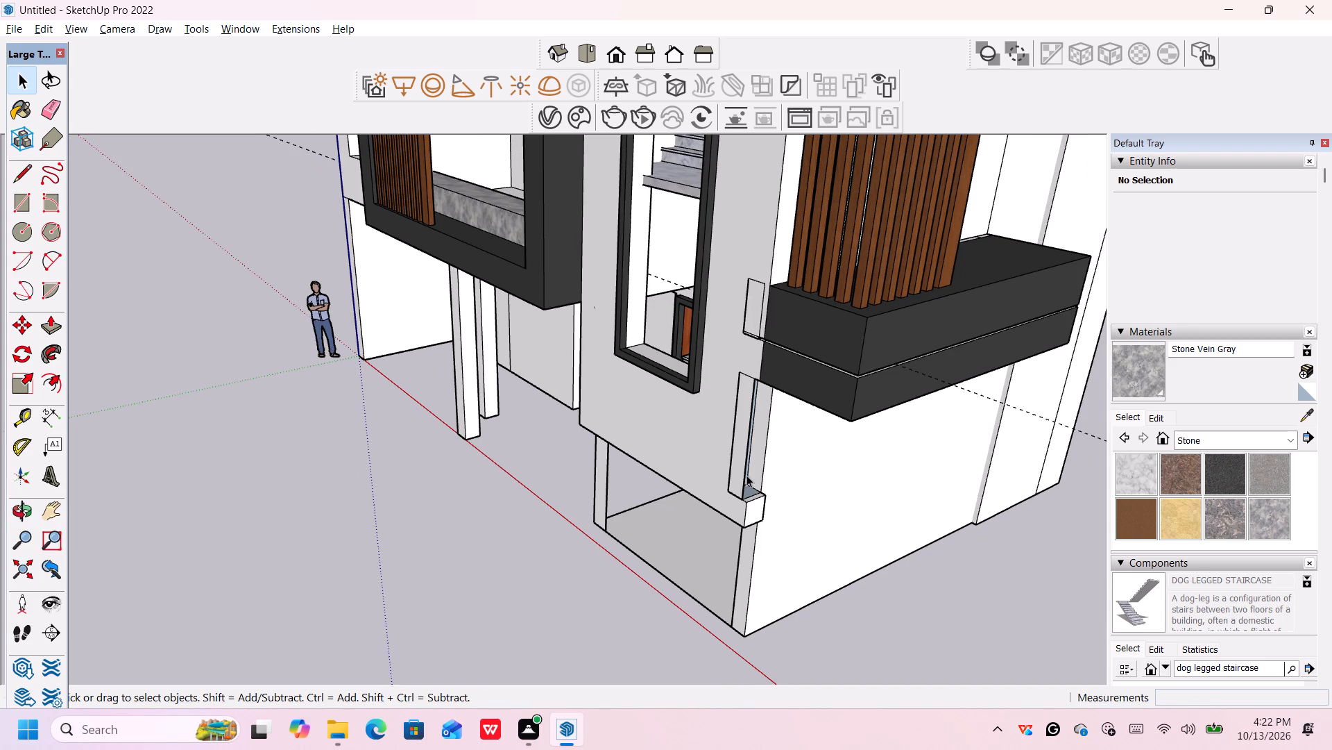
Push/Pull the front face of the stair tower's ground-floor column nearest the door out 1', flush with the tower's front.
{"action": "middle_click_drag", "start_coordinate": [746, 475], "coordinate": [823, 446]}
{"action": "middle_click_drag", "start_coordinate": [832, 444], "coordinate": [910, 417]}
{"action": "scroll", "coordinate": [493, 556], "scroll_direction": "up", "scroll_amount": 4}
{"action": "middle_click_drag", "start_coordinate": [543, 503], "coordinate": [828, 487]}
{"action": "scroll", "coordinate": [693, 436], "scroll_direction": "up", "scroll_amount": 1}
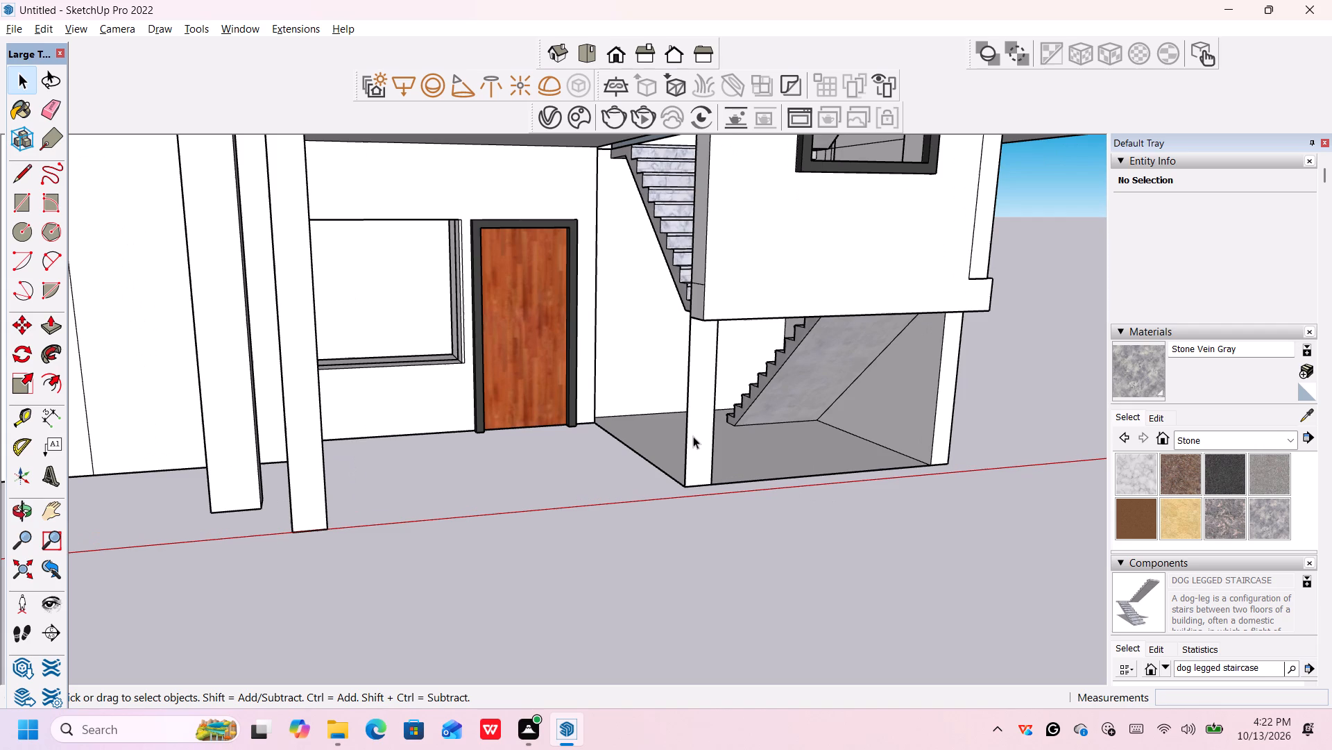
{"action": "key", "text": "p"}
{"action": "left_click", "coordinate": [702, 426]}
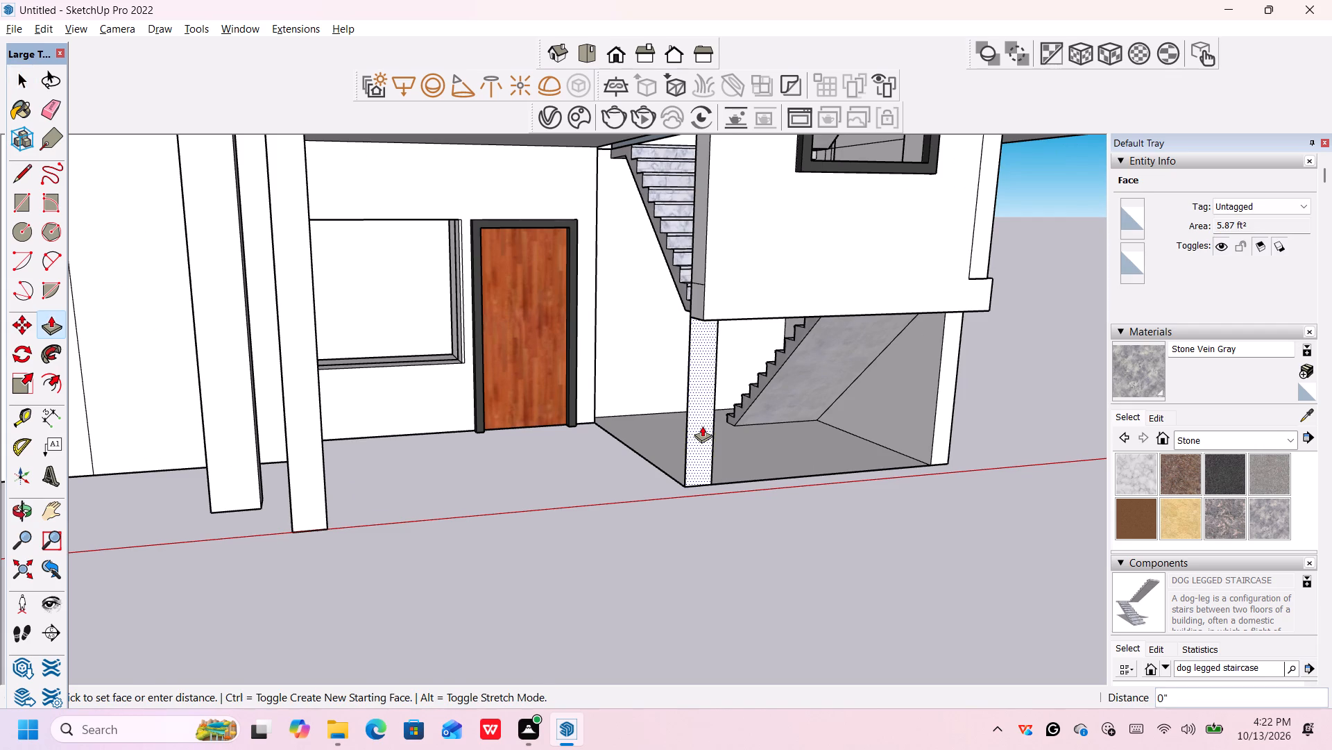
{"action": "left_click", "coordinate": [721, 309]}
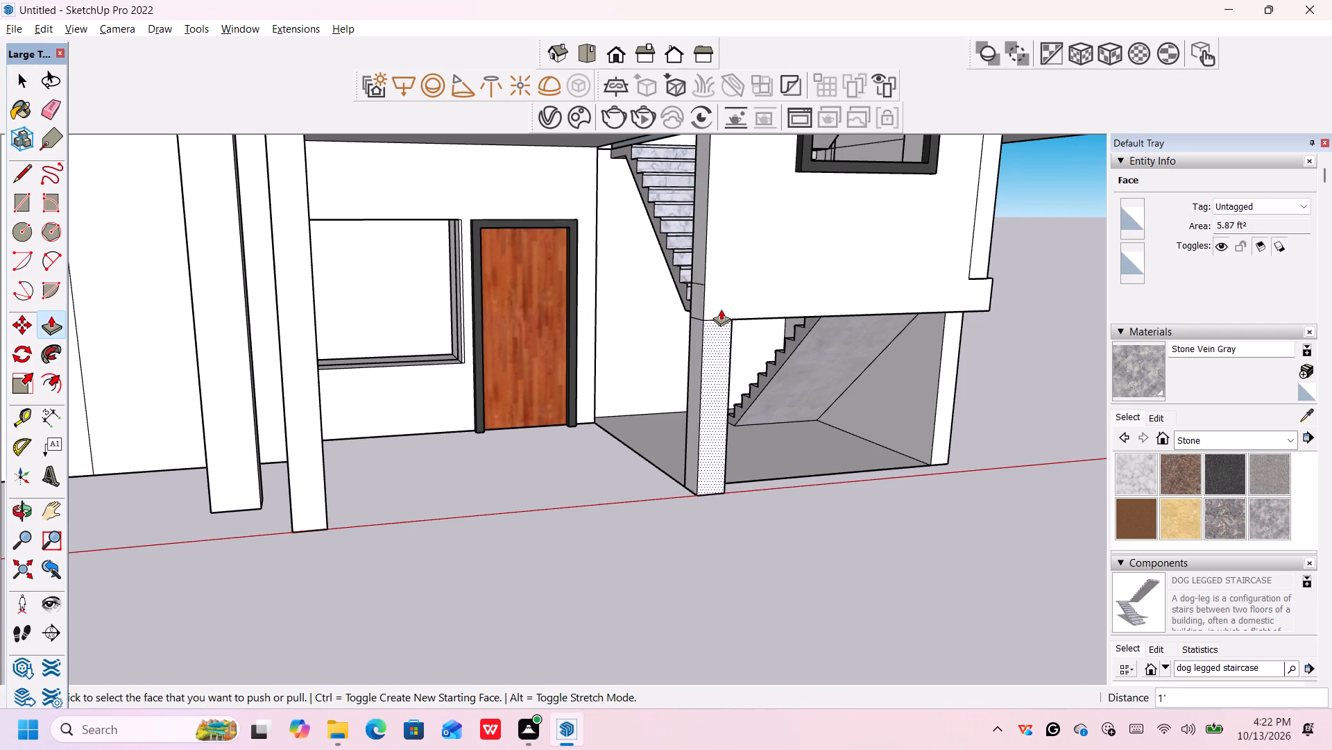
Push/Pull the front face of the stair tower's outer ground-floor column forward 1 1/2" and a further 10 1/2", flush with the tower's front.
{"action": "scroll", "coordinate": [1030, 383], "scroll_direction": "down", "scroll_amount": 3}
{"action": "middle_click_drag", "start_coordinate": [1030, 387], "coordinate": [928, 412]}
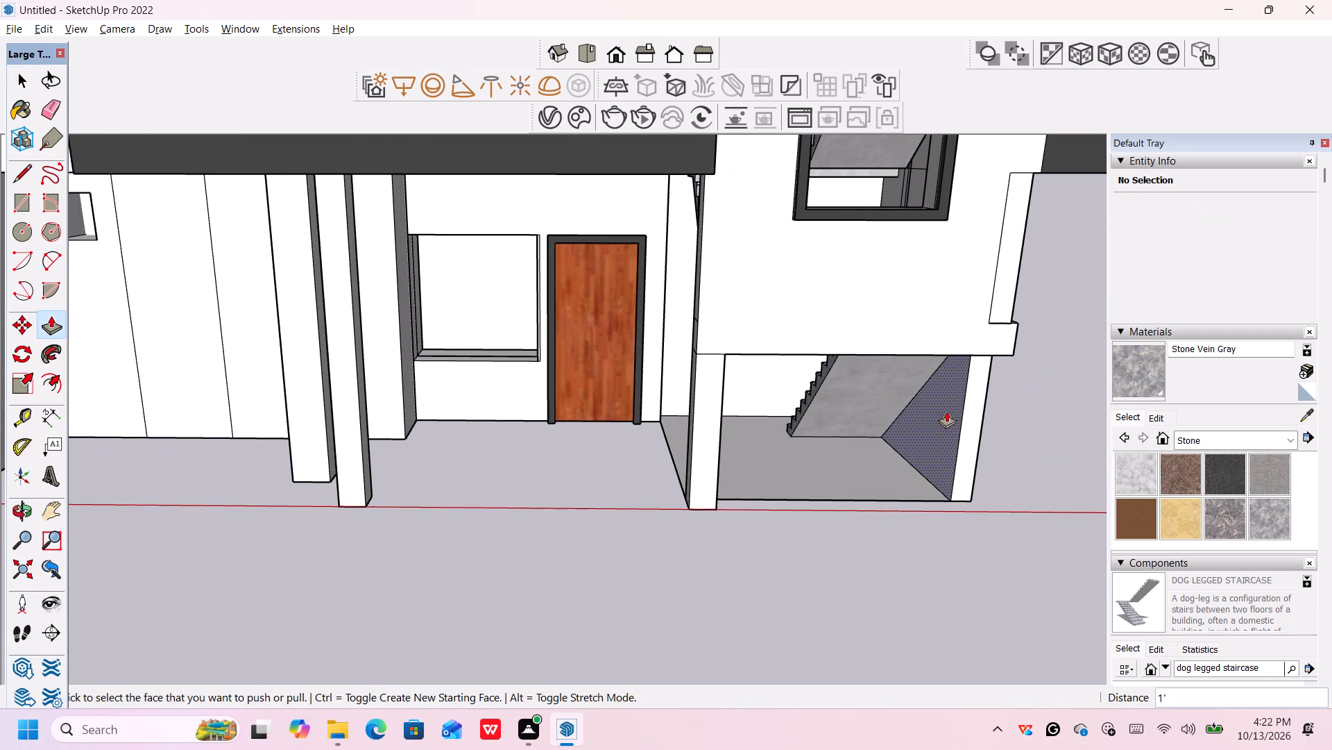
{"action": "left_click", "coordinate": [979, 410]}
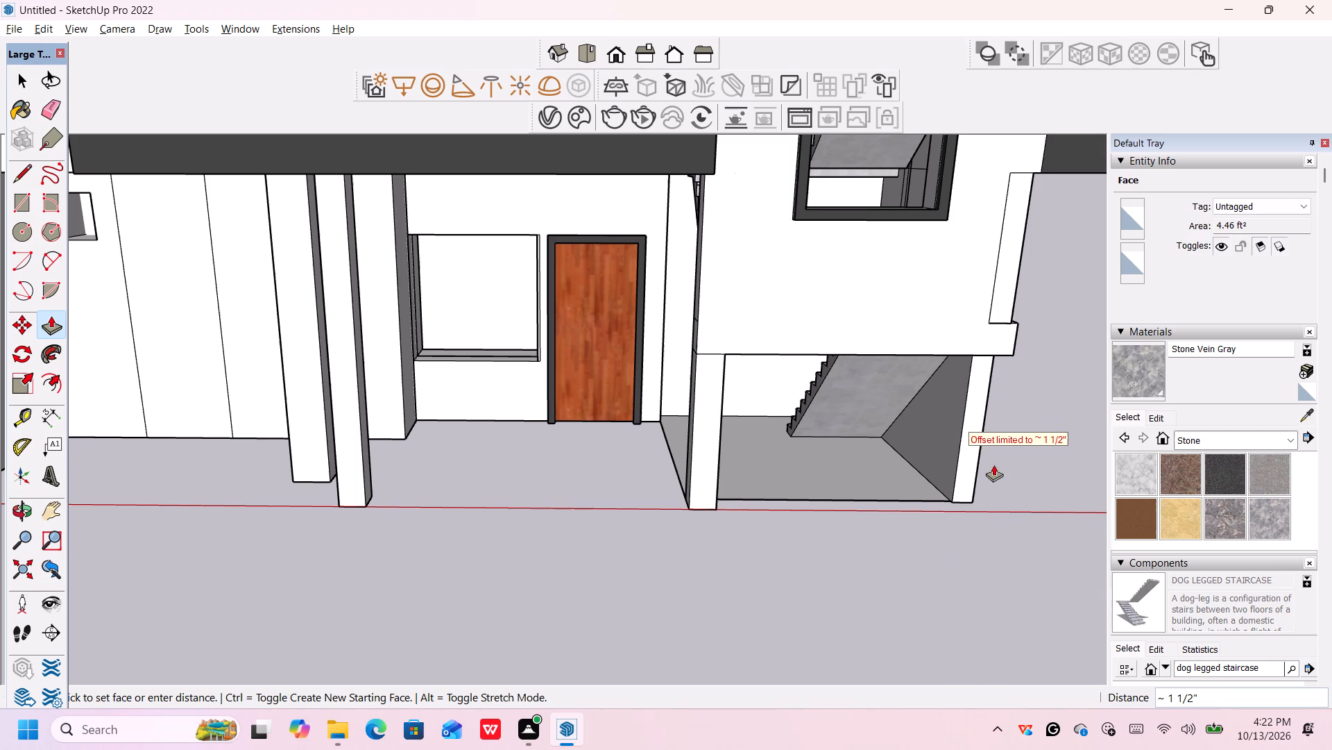
{"action": "scroll", "coordinate": [991, 469], "scroll_direction": "up", "scroll_amount": 3}
{"action": "left_click", "coordinate": [965, 460]}
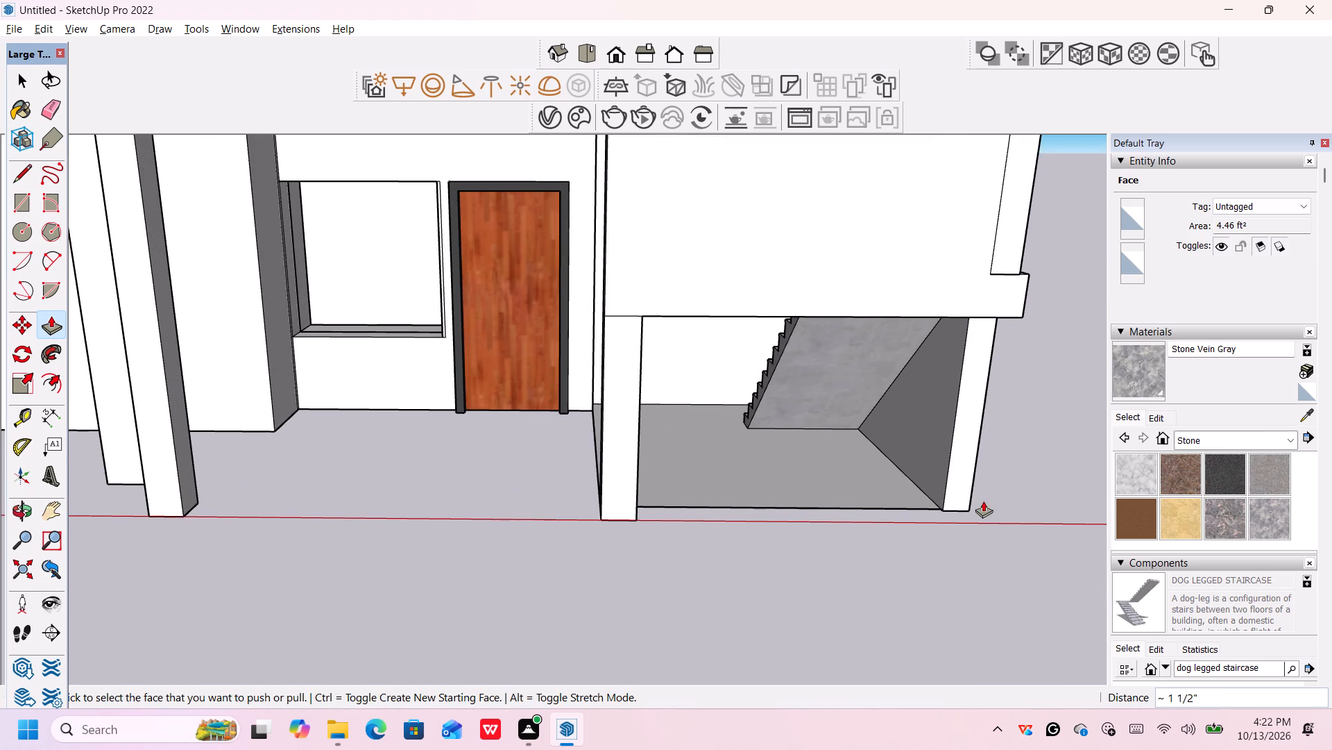
{"action": "left_click", "coordinate": [970, 448]}
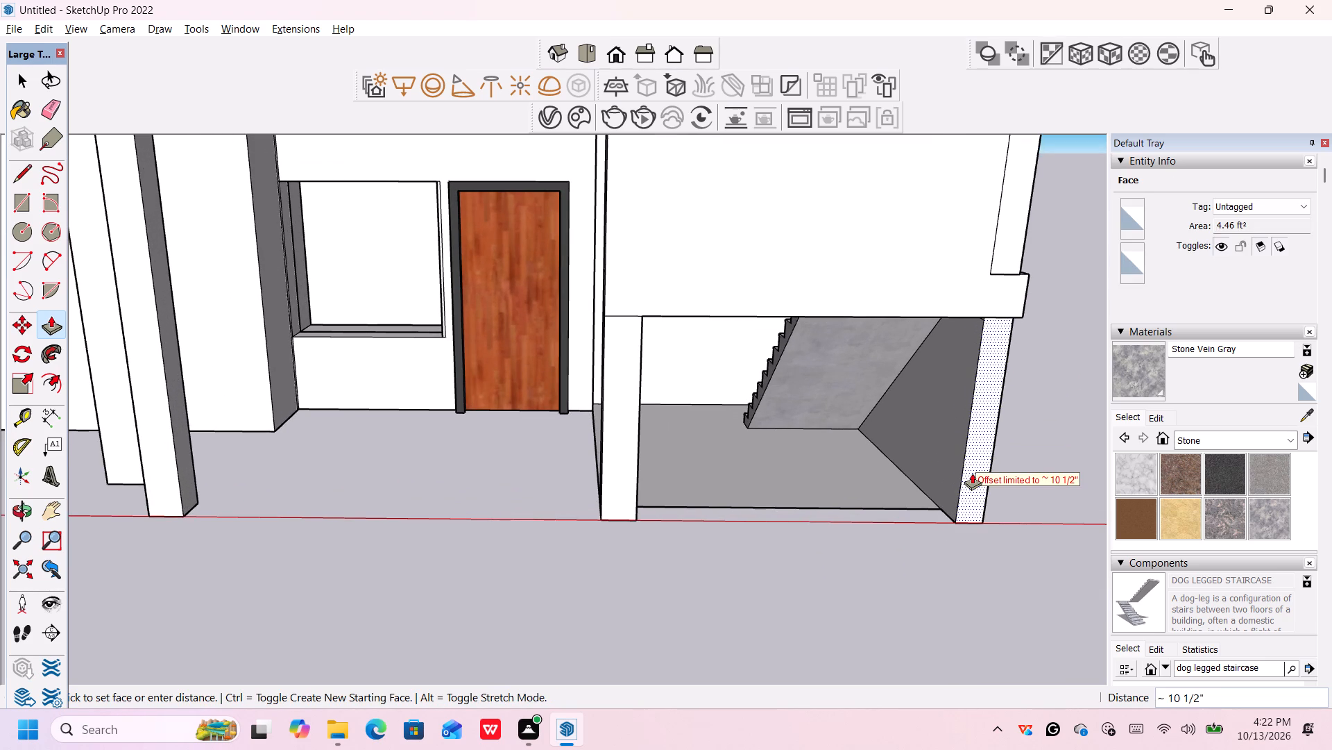
{"action": "left_click", "coordinate": [1012, 303]}
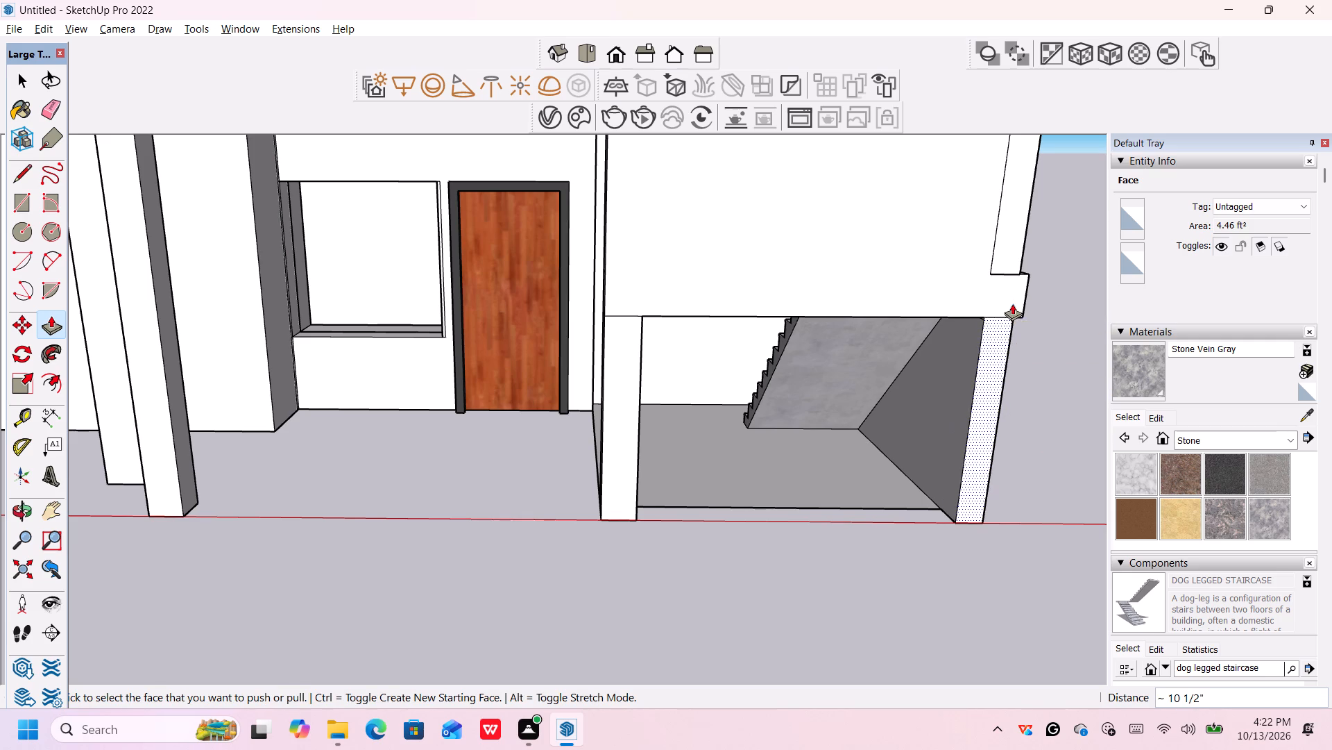
Push/Pull the inner face of the narrow recess below the side balcony out 9 1/8" and a further 2 7/8", closing the stair tower's outer corner.
{"action": "scroll", "coordinate": [1034, 308], "scroll_direction": "down", "scroll_amount": 3}
{"action": "middle_click_drag", "start_coordinate": [1041, 326], "coordinate": [807, 399]}
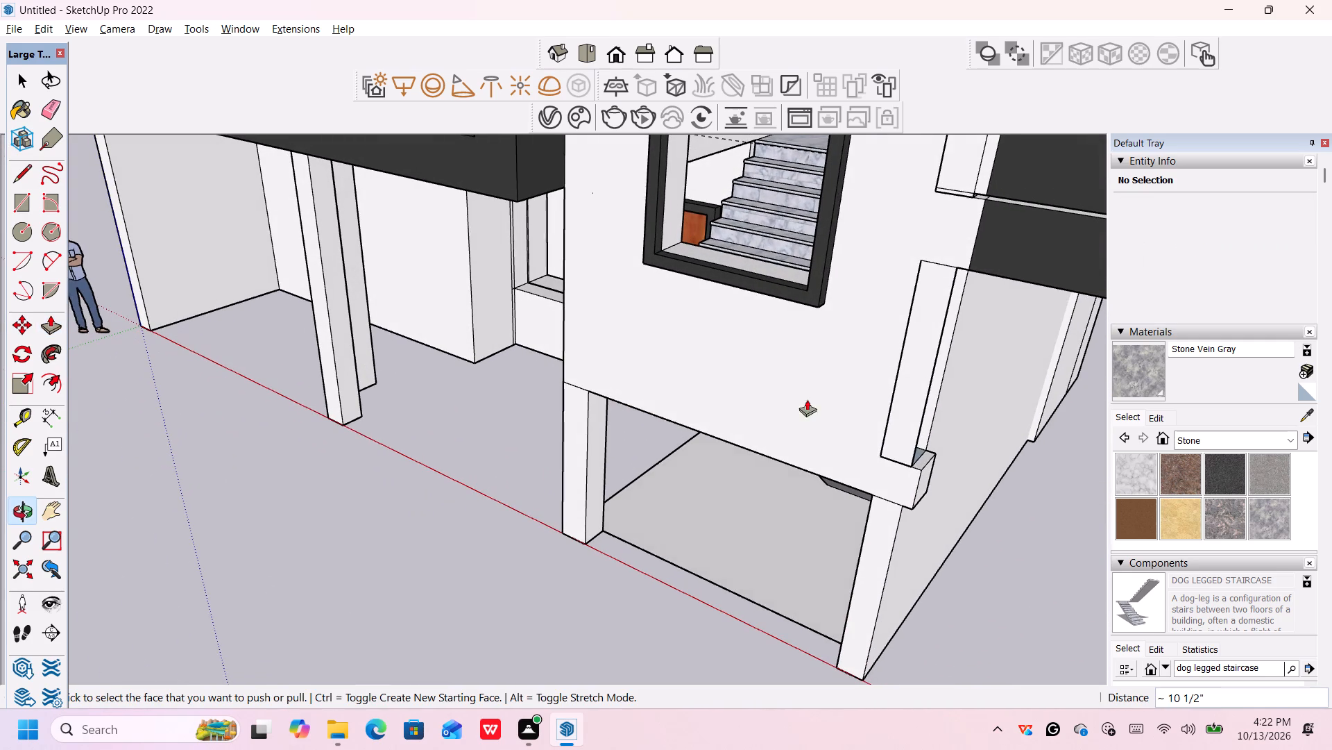
{"action": "middle_click_drag", "start_coordinate": [921, 428], "coordinate": [733, 399]}
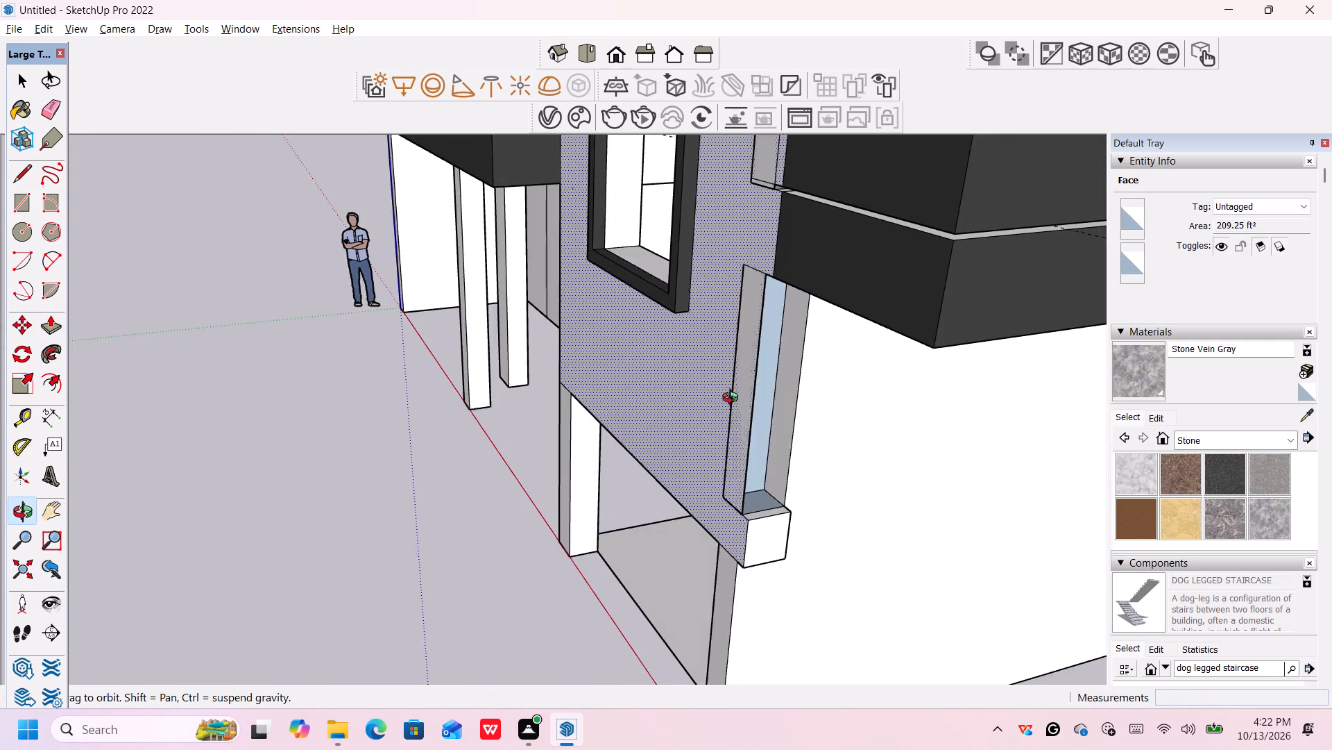
{"action": "middle_click_drag", "start_coordinate": [733, 399], "coordinate": [714, 392]}
{"action": "left_click", "coordinate": [735, 398]}
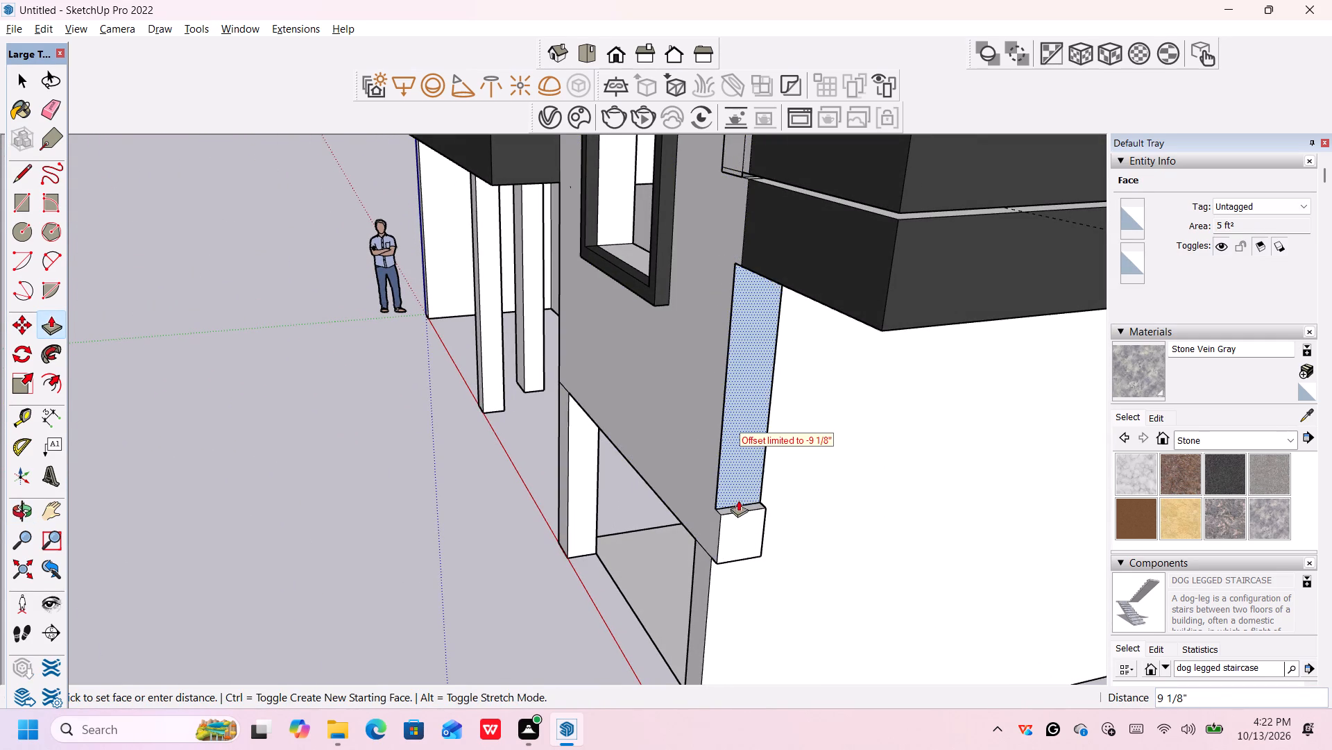
{"action": "left_click", "coordinate": [738, 501]}
{"action": "scroll", "coordinate": [770, 472], "scroll_direction": "down", "scroll_amount": 6}
{"action": "scroll", "coordinate": [750, 440], "scroll_direction": "up", "scroll_amount": 1}
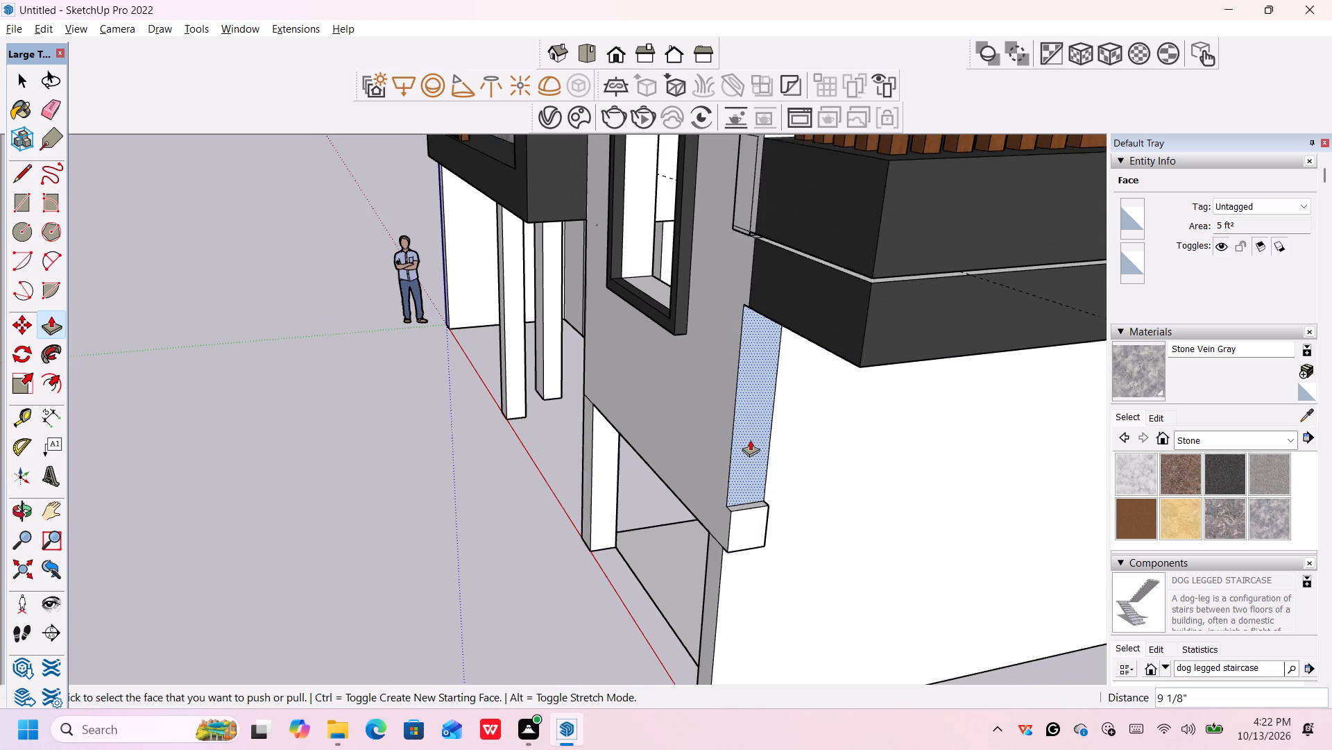
{"action": "scroll", "coordinate": [750, 440], "scroll_direction": "up", "scroll_amount": 1}
{"action": "left_click", "coordinate": [752, 442]}
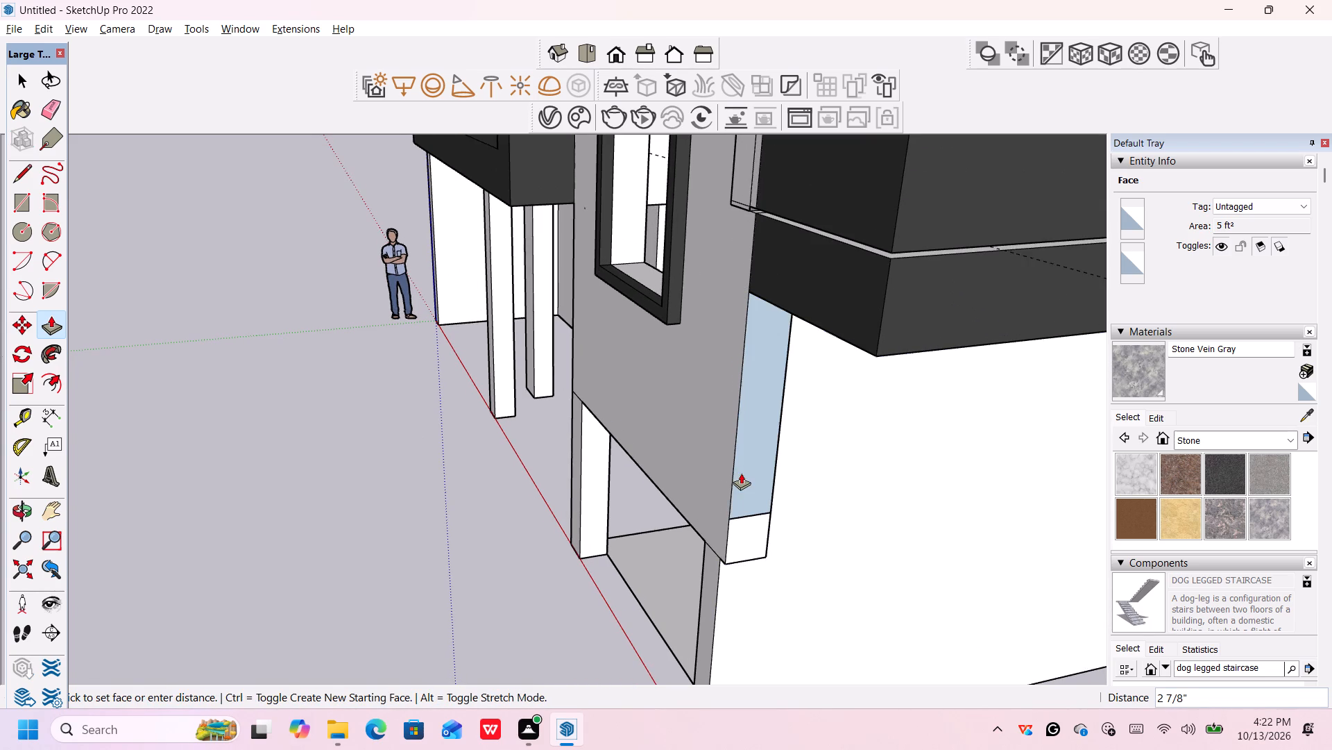
{"action": "left_click", "coordinate": [746, 522]}
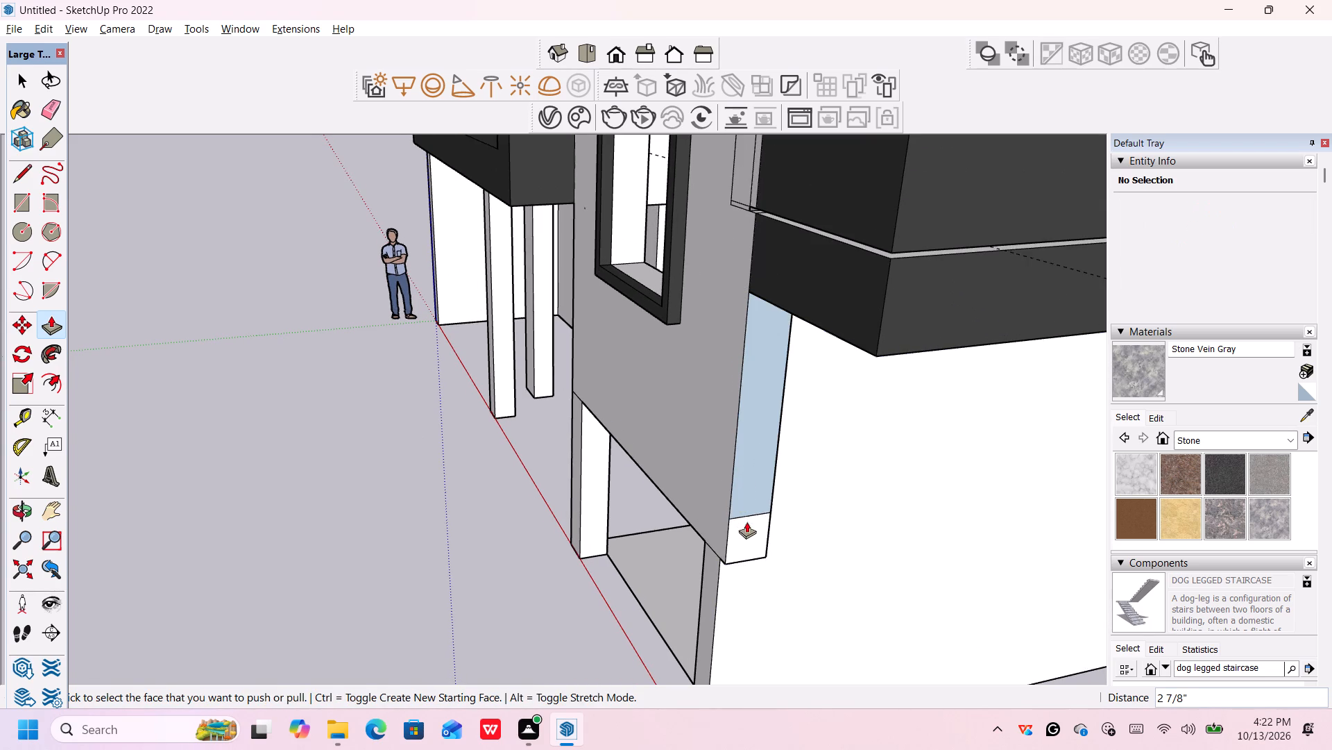
{"action": "left_click", "coordinate": [749, 489]}
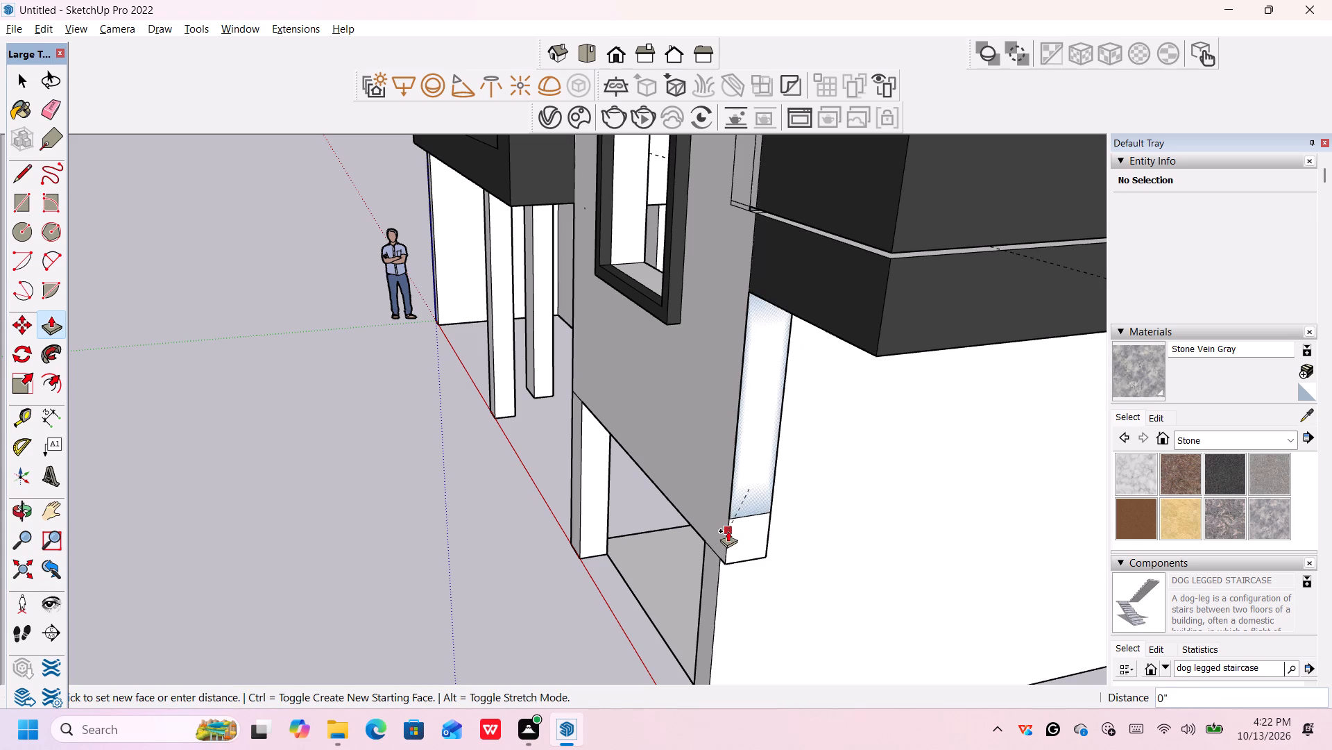
{"action": "left_click", "coordinate": [728, 531]}
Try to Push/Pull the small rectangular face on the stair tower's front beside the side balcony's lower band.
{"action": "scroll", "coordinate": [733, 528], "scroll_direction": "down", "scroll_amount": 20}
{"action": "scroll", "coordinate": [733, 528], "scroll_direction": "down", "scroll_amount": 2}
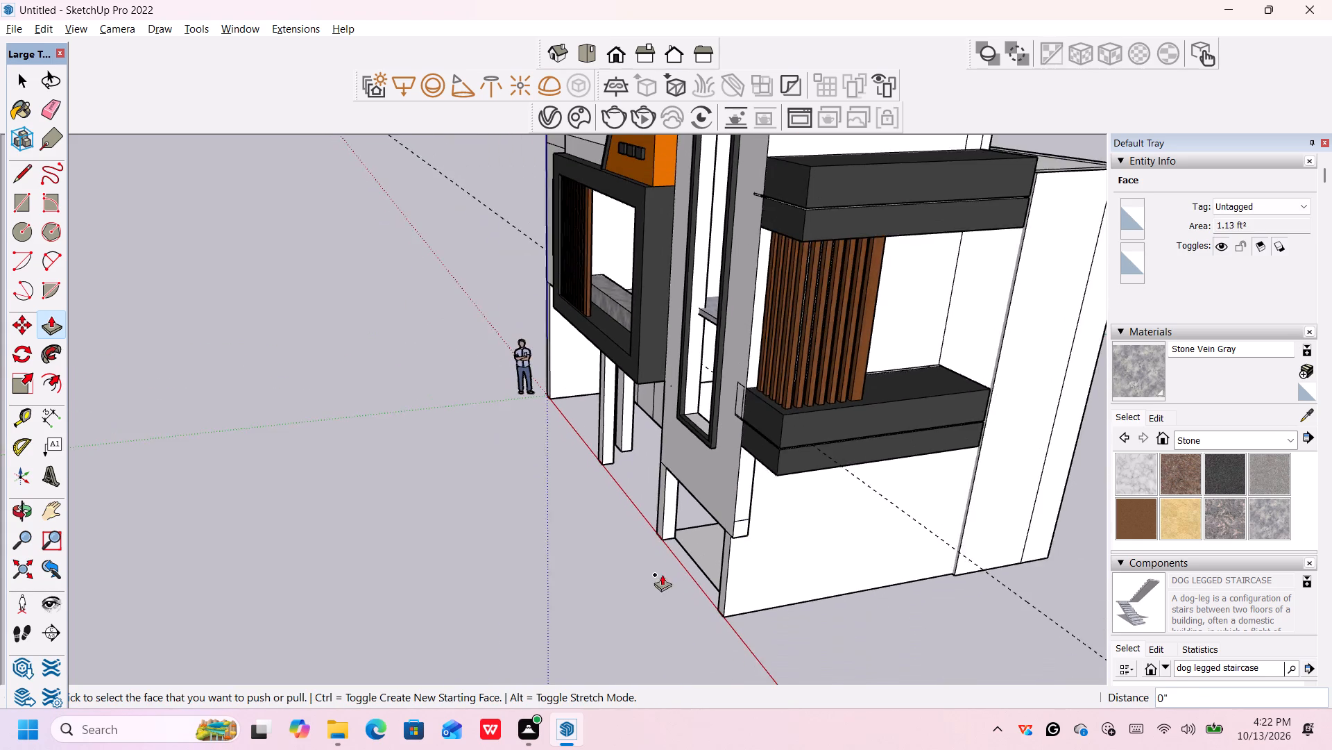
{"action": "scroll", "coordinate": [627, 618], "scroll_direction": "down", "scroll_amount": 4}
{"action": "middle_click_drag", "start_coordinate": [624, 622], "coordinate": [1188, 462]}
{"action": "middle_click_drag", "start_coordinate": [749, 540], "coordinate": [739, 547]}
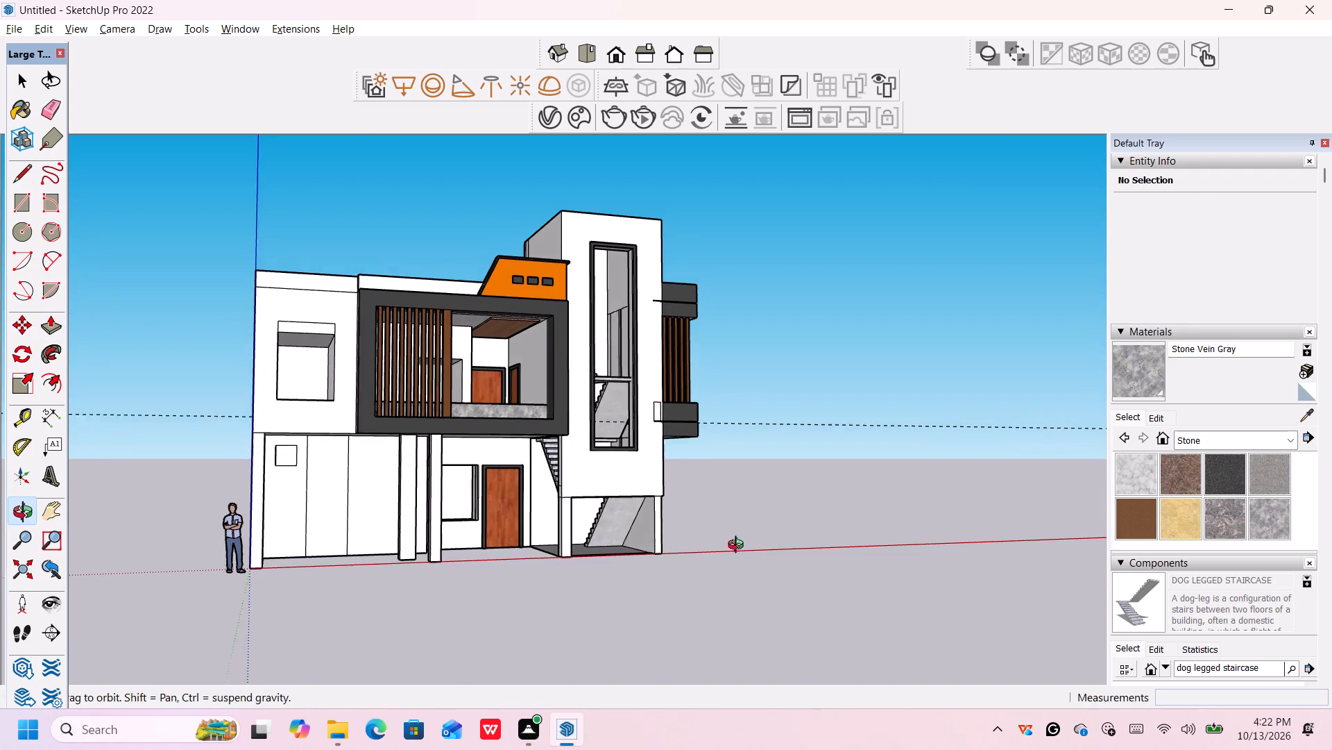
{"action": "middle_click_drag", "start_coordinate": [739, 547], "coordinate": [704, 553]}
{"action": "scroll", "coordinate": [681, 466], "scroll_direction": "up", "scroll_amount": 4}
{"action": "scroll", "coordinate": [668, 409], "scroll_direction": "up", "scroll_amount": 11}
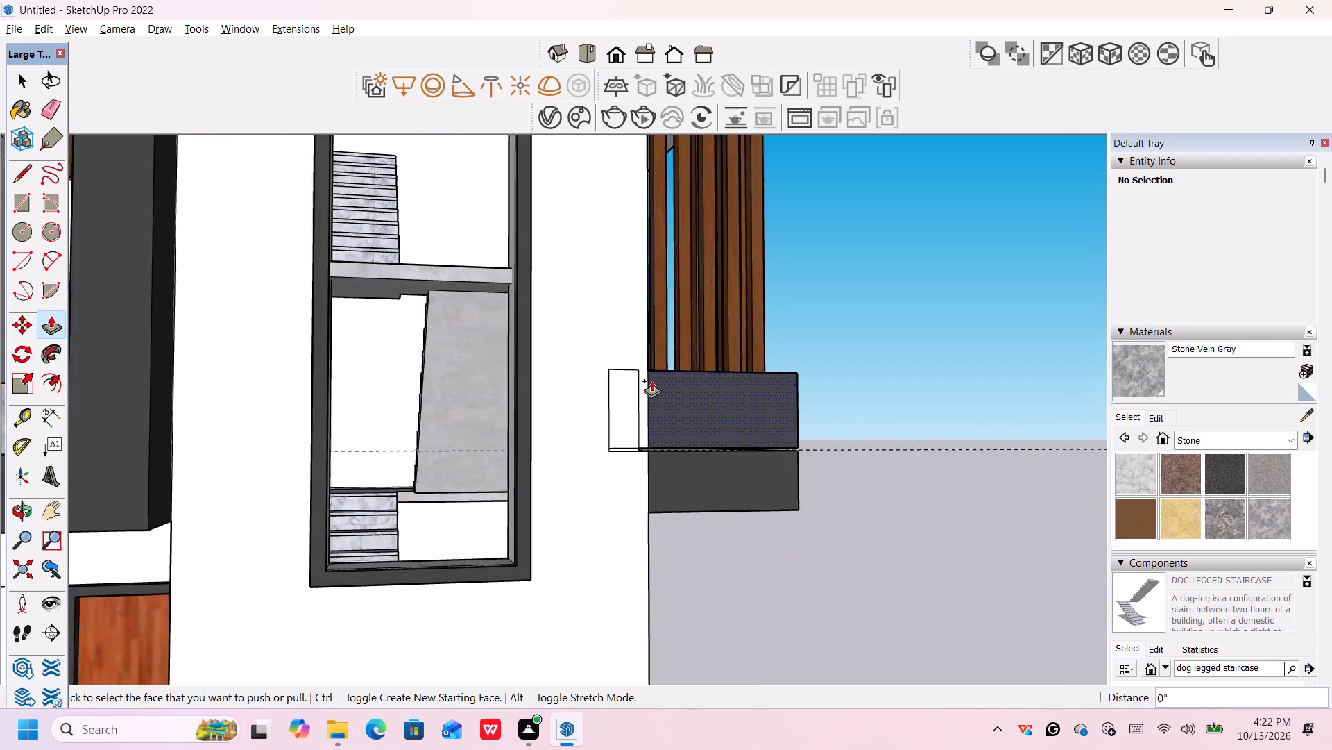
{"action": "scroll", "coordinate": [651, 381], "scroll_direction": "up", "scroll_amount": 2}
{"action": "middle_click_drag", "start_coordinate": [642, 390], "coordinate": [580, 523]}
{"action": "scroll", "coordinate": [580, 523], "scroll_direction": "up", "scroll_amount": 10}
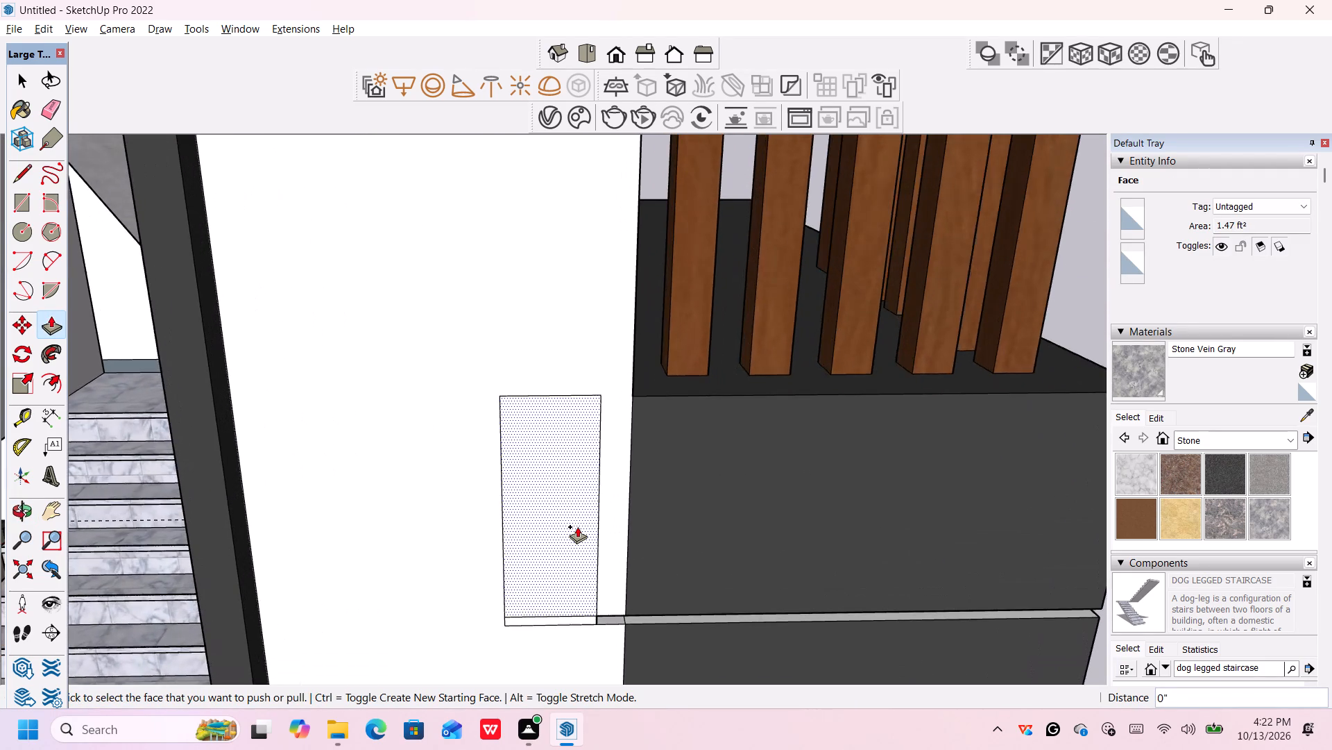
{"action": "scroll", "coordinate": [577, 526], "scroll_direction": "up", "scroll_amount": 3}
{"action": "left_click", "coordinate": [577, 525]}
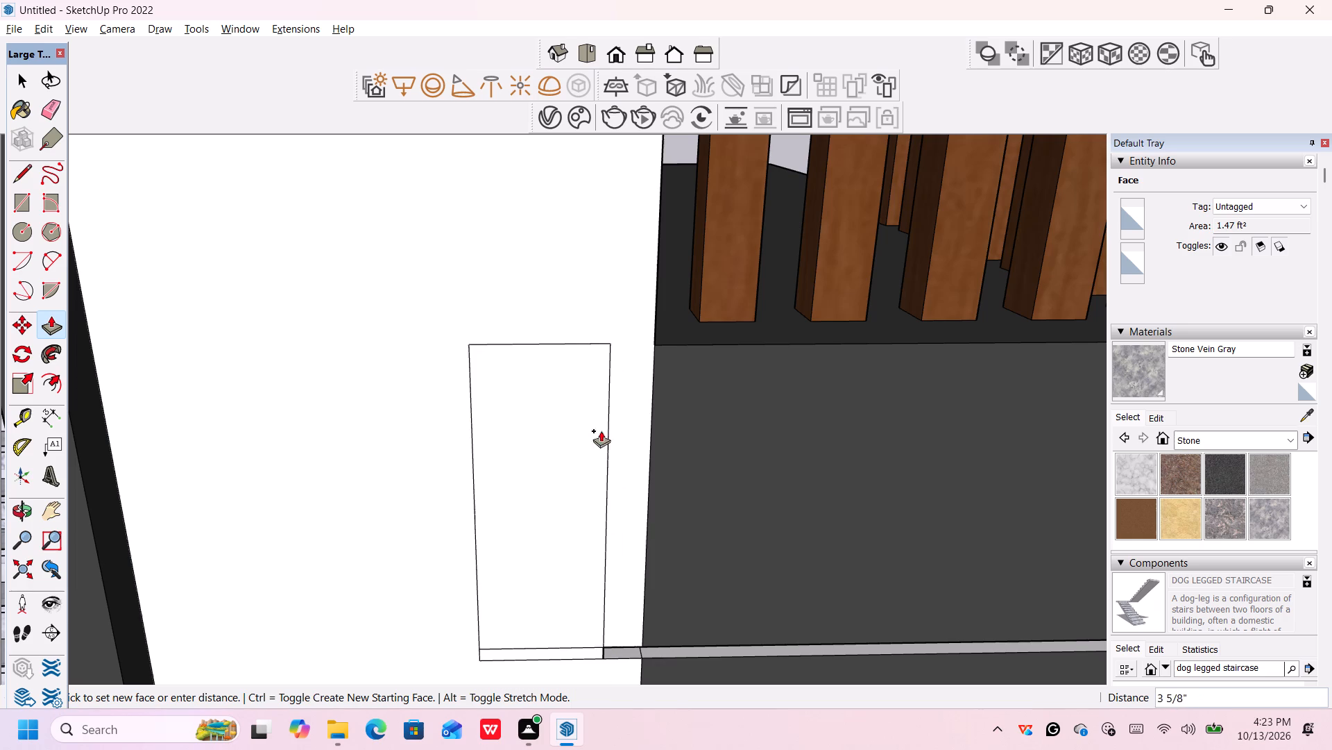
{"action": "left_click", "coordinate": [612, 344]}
Erase the outline edges of the small rectangle and the thin strip beneath it from the stair tower's front face.
{"action": "key", "text": "space"}
{"action": "scroll", "coordinate": [620, 387], "scroll_direction": "down", "scroll_amount": 5}
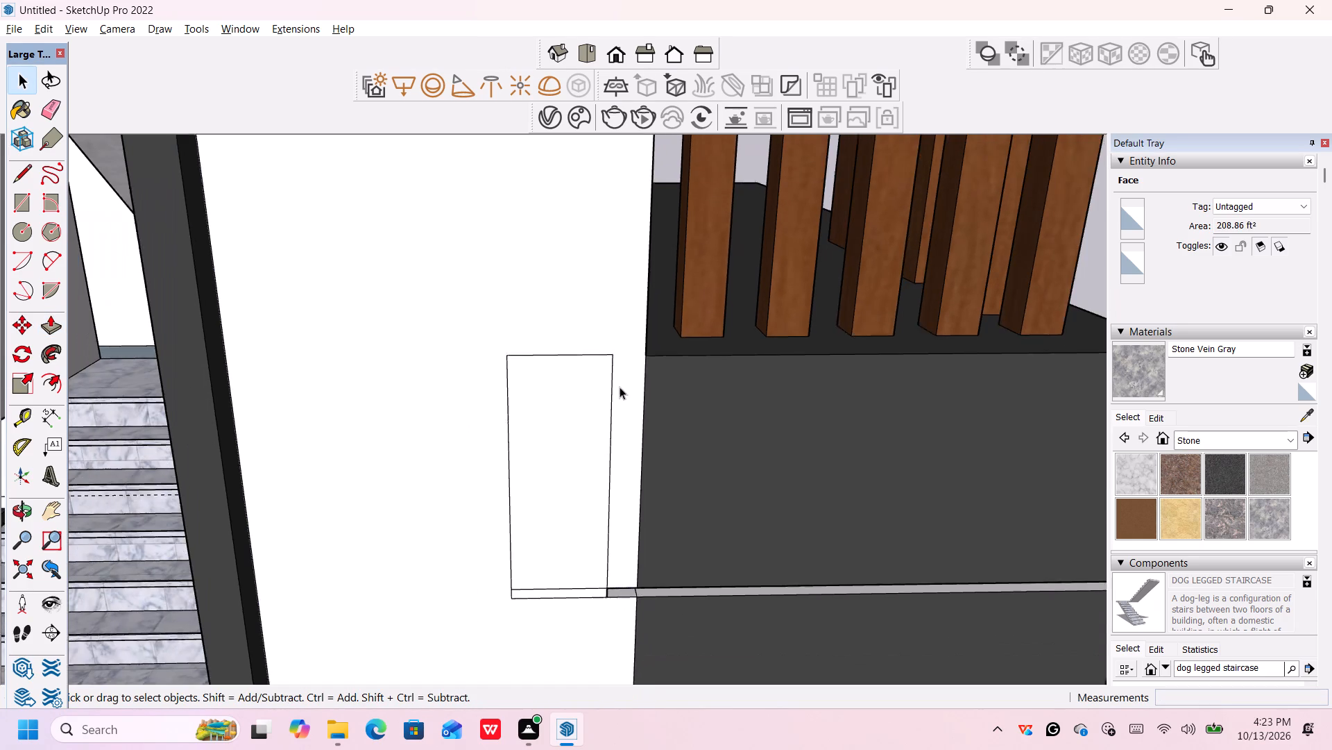
{"action": "scroll", "coordinate": [620, 387], "scroll_direction": "down", "scroll_amount": 2}
{"action": "key", "text": "e"}
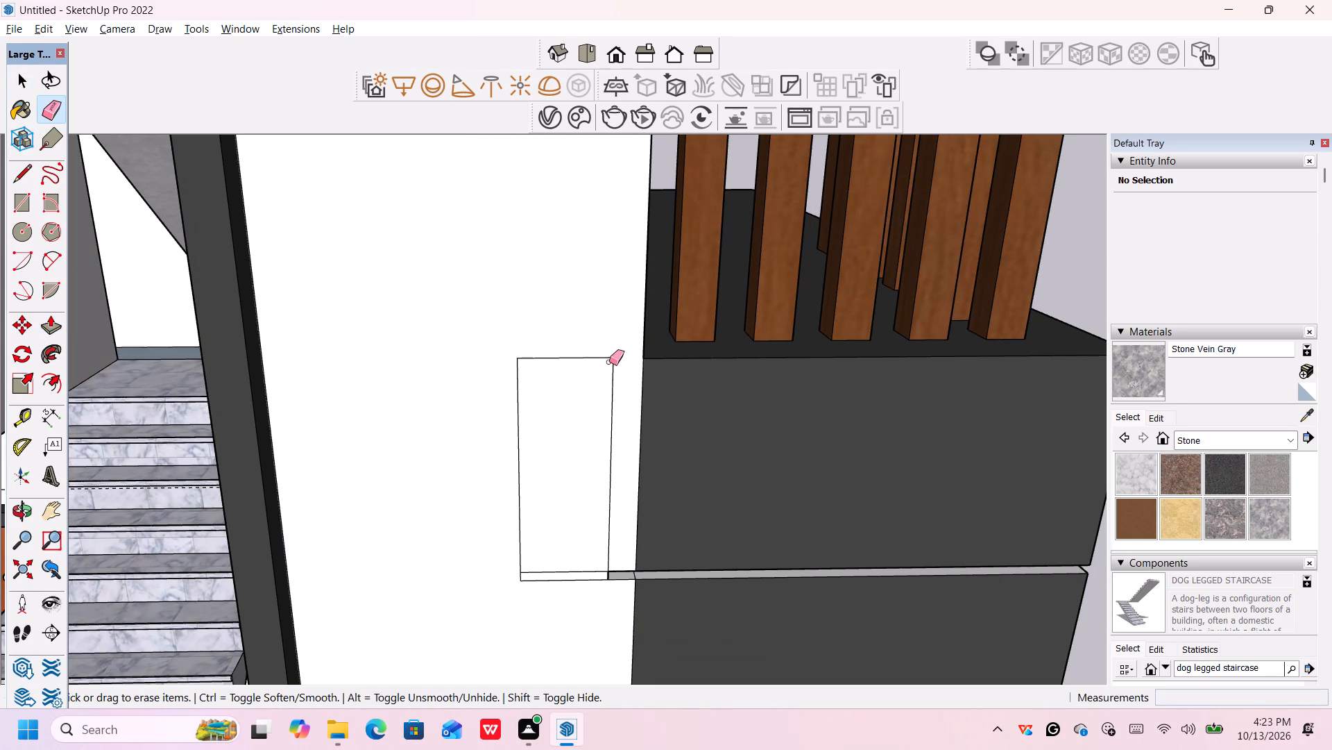
{"action": "left_click", "coordinate": [609, 358]}
{"action": "left_click", "coordinate": [615, 375]}
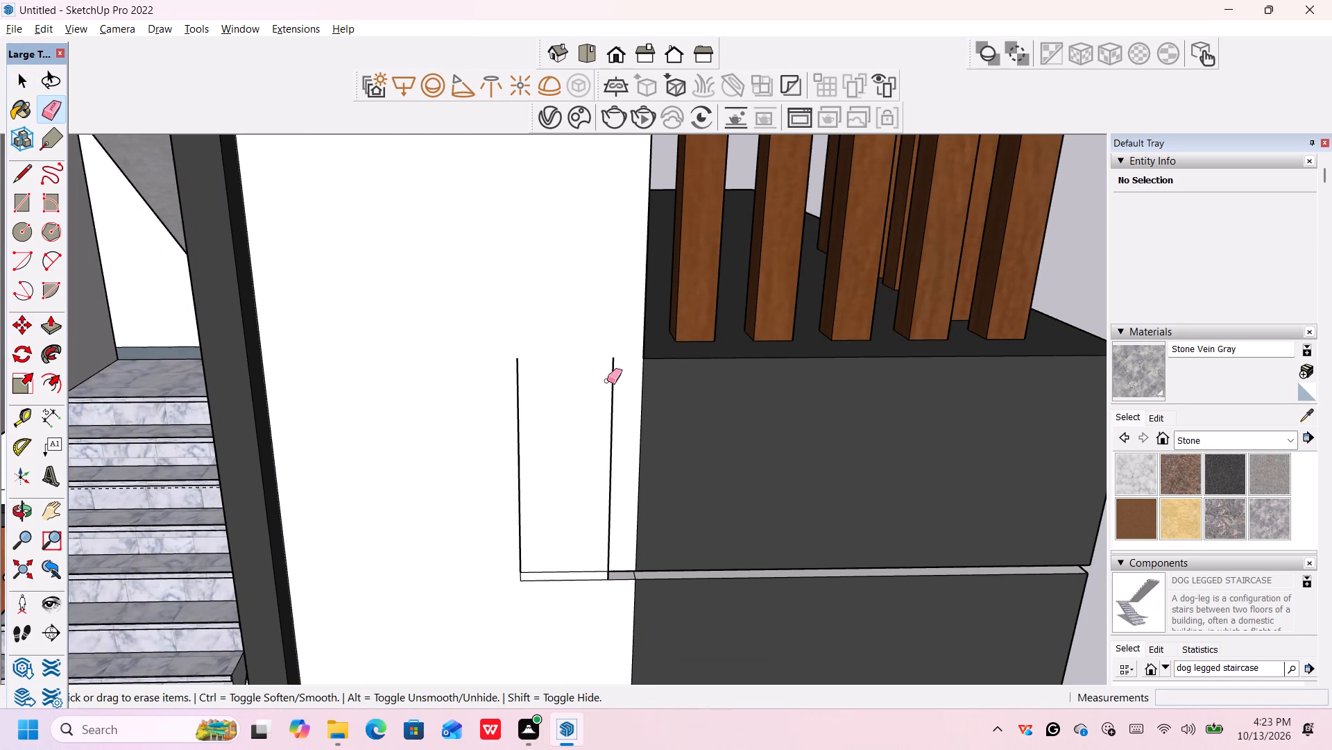
{"action": "left_click", "coordinate": [613, 431]}
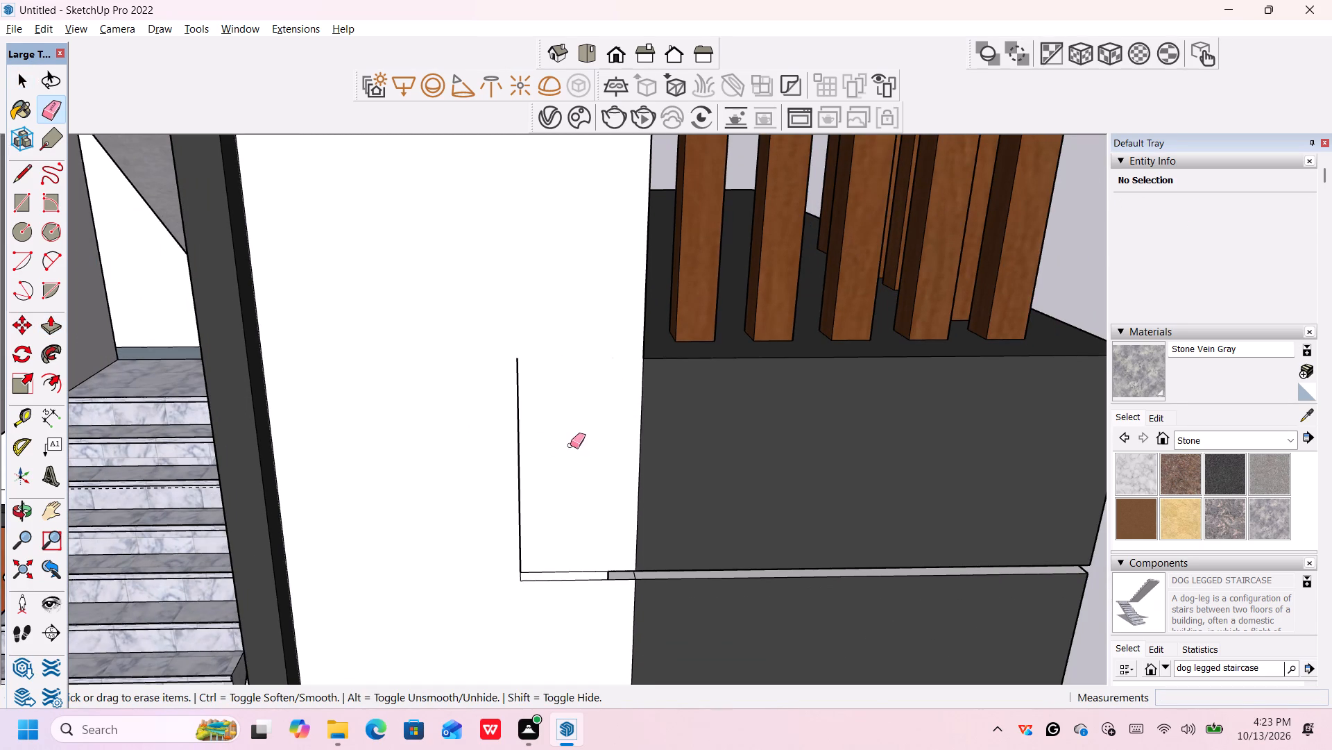
{"action": "left_click", "coordinate": [518, 447]}
{"action": "left_click", "coordinate": [570, 580]}
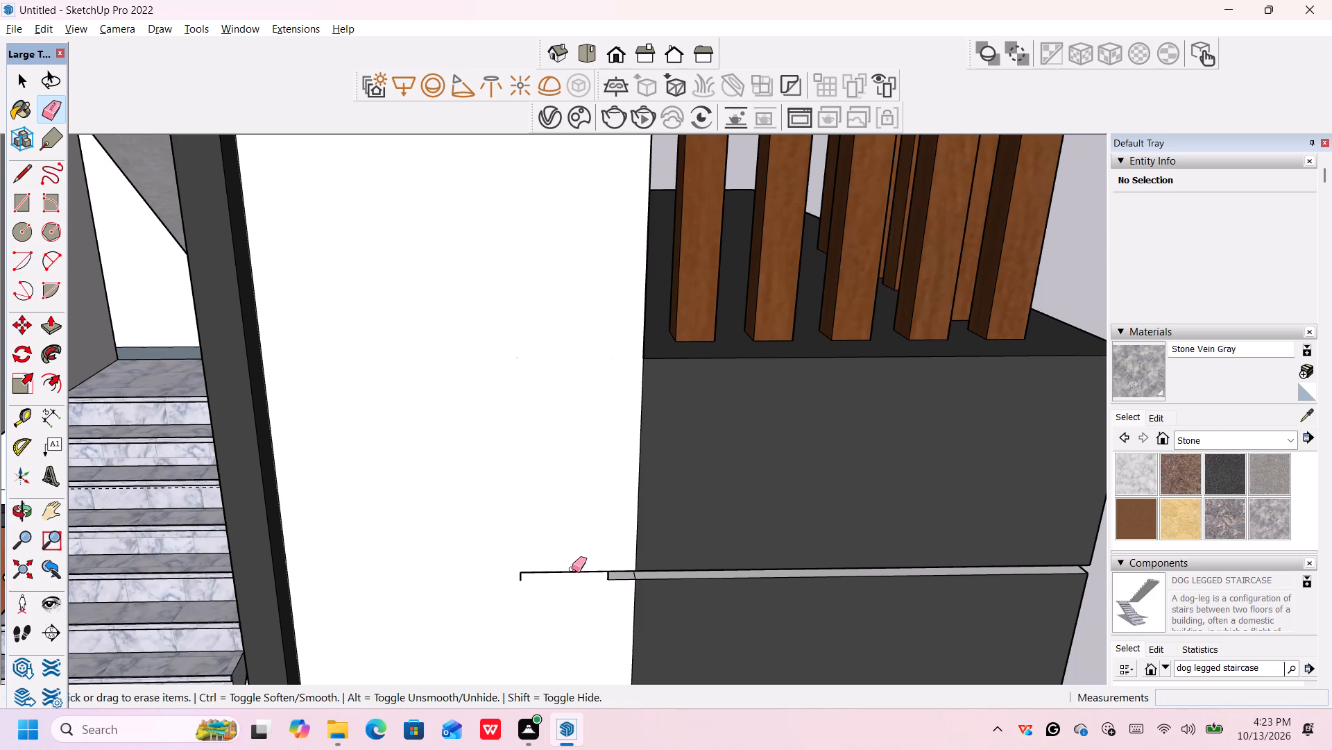
{"action": "left_click", "coordinate": [573, 570]}
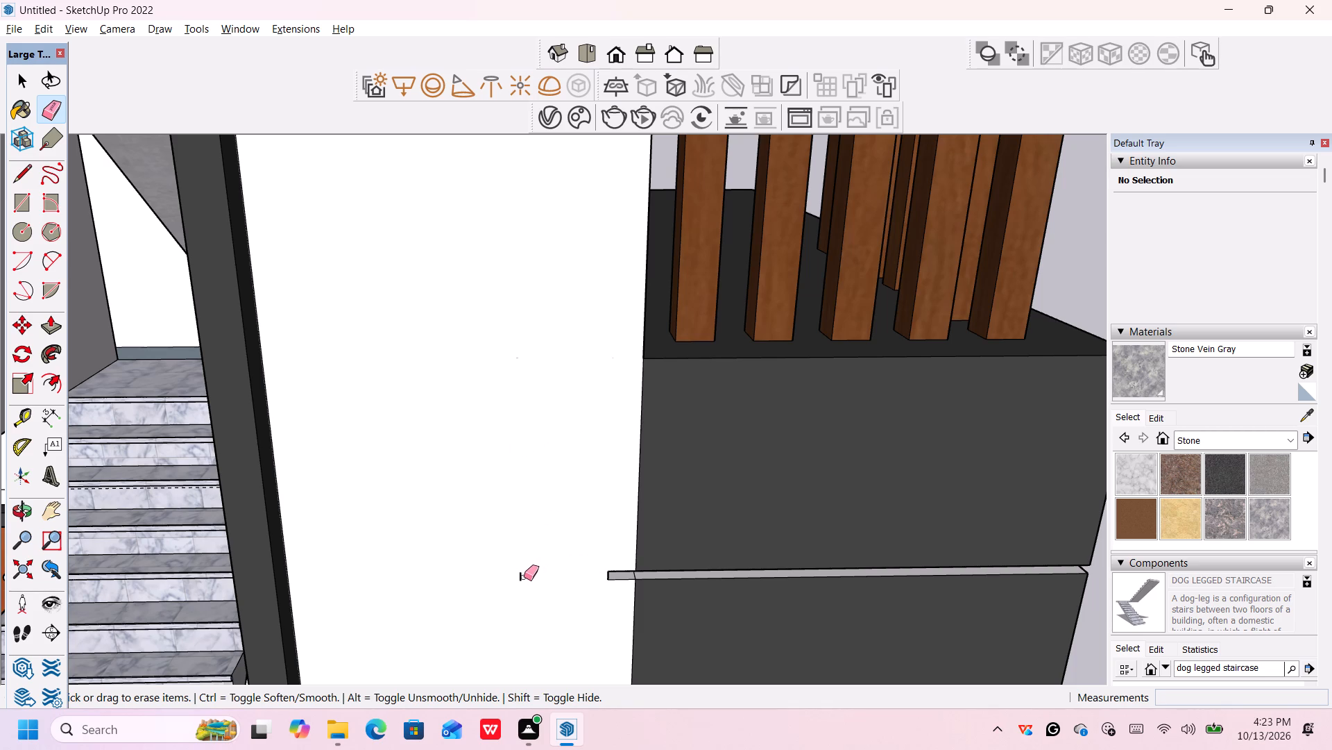
{"action": "left_click", "coordinate": [520, 576]}
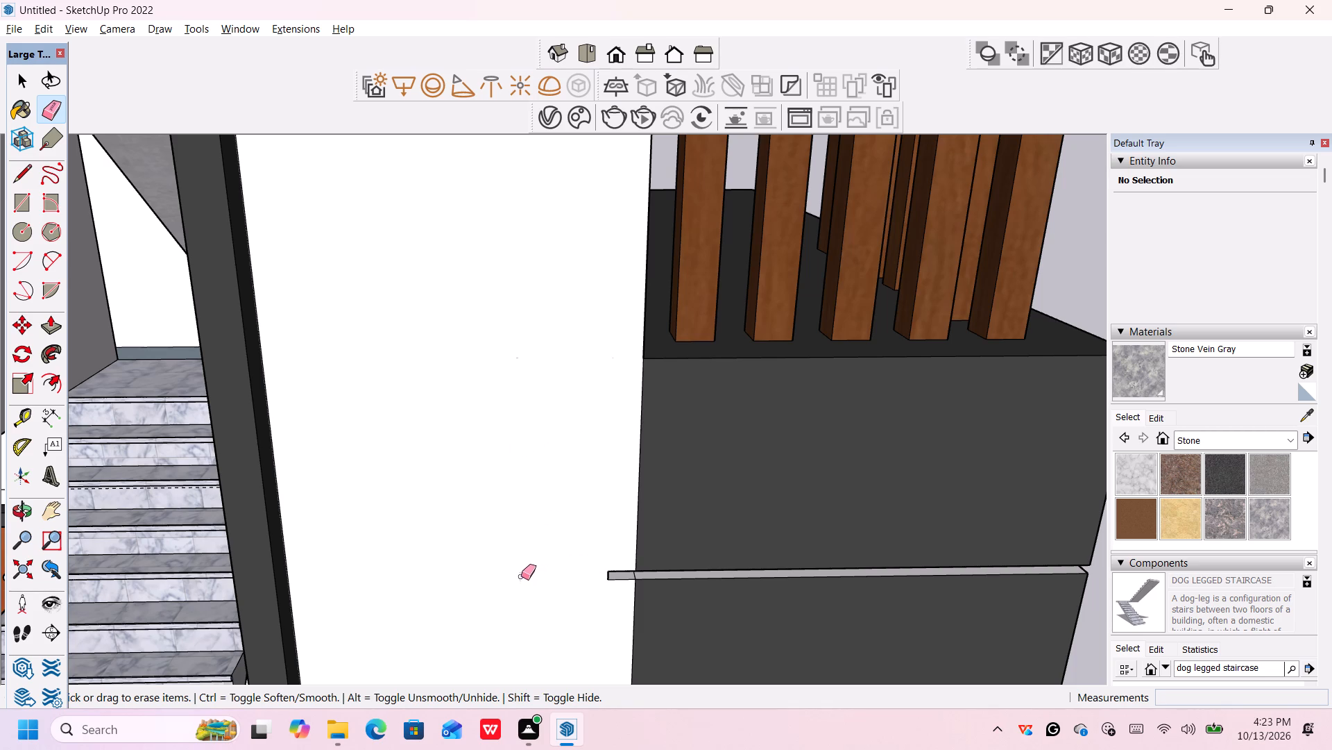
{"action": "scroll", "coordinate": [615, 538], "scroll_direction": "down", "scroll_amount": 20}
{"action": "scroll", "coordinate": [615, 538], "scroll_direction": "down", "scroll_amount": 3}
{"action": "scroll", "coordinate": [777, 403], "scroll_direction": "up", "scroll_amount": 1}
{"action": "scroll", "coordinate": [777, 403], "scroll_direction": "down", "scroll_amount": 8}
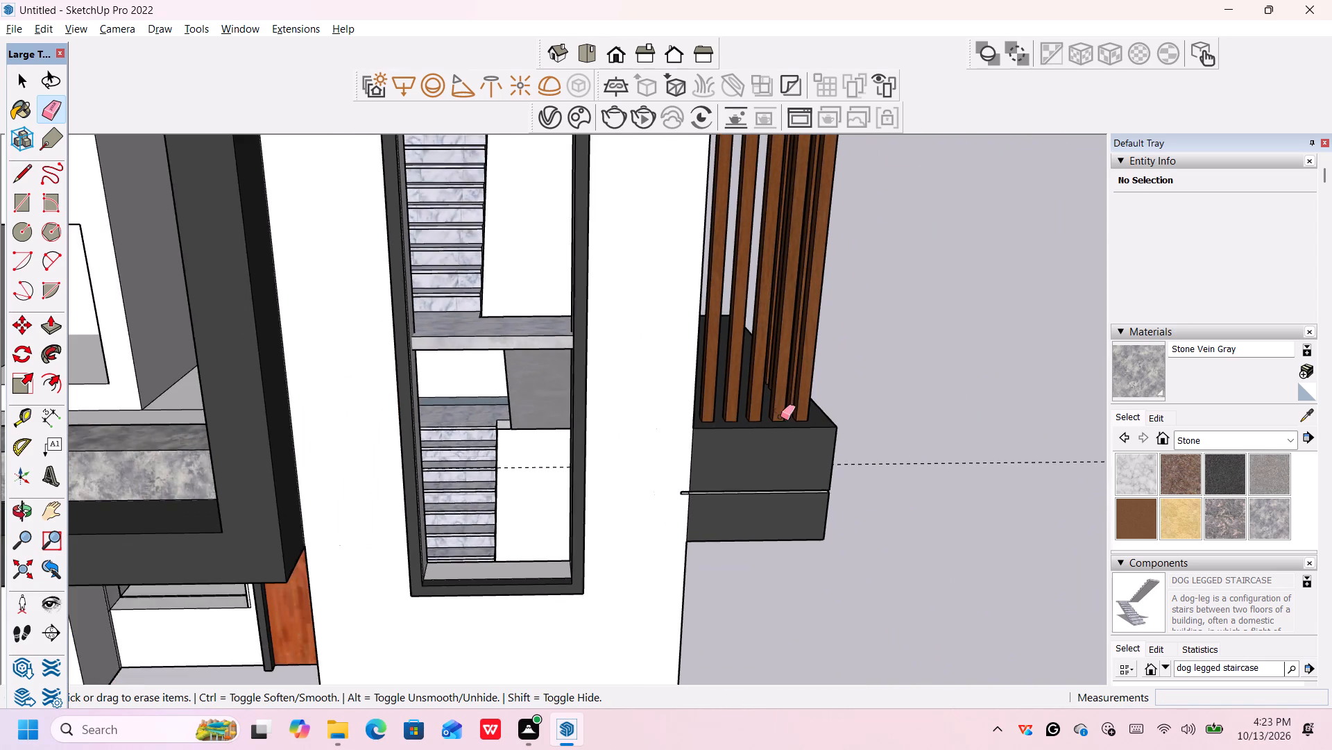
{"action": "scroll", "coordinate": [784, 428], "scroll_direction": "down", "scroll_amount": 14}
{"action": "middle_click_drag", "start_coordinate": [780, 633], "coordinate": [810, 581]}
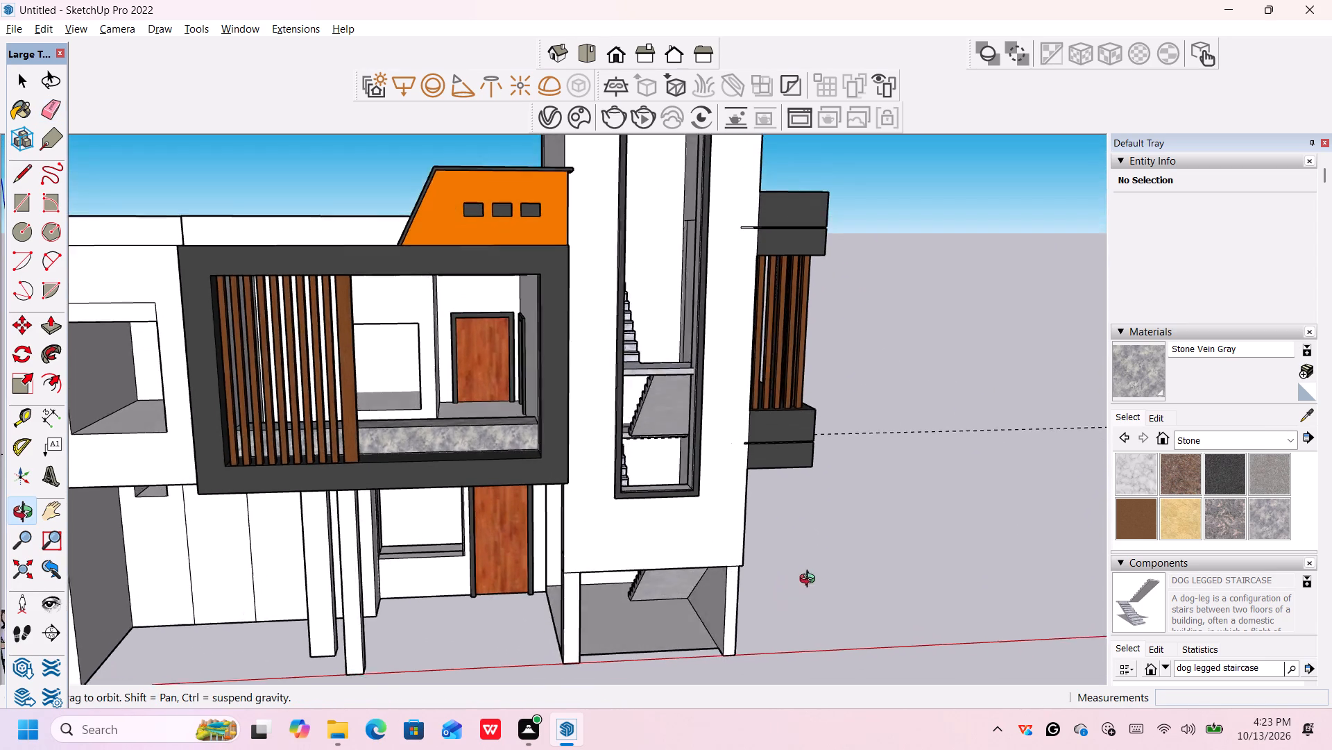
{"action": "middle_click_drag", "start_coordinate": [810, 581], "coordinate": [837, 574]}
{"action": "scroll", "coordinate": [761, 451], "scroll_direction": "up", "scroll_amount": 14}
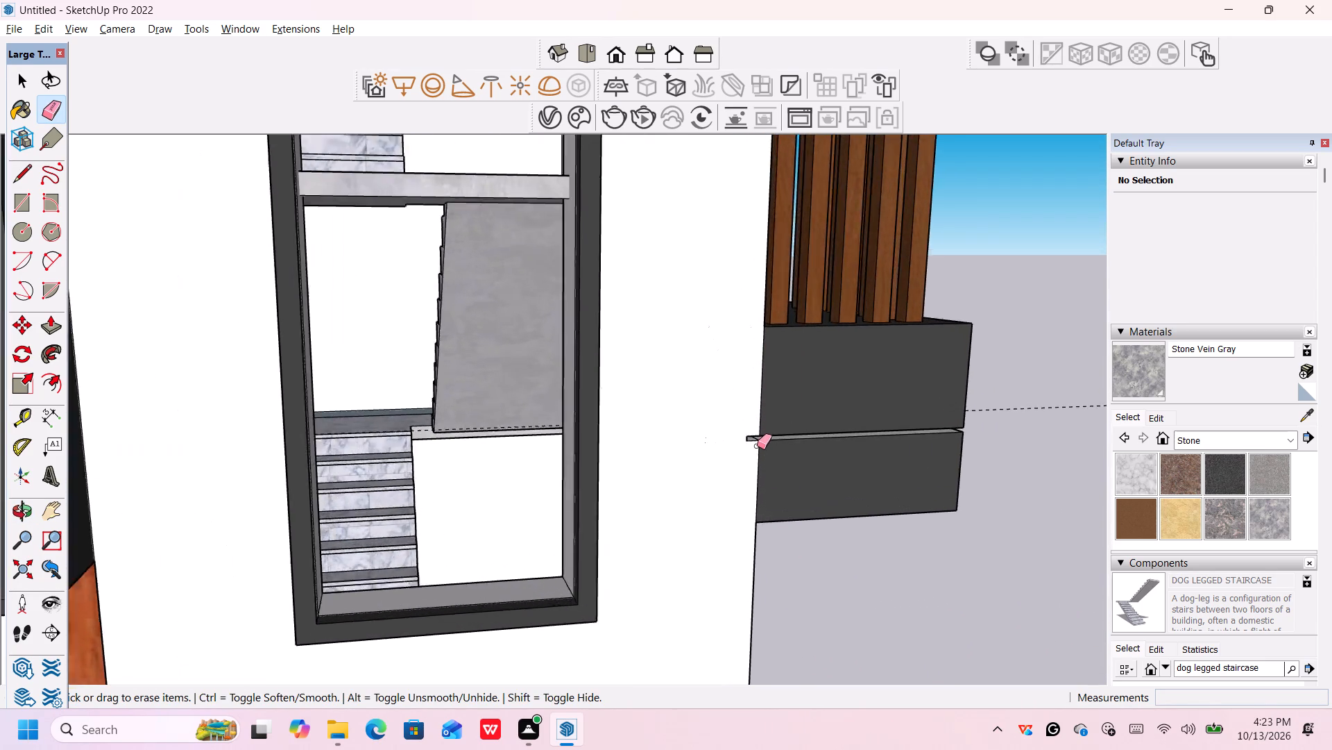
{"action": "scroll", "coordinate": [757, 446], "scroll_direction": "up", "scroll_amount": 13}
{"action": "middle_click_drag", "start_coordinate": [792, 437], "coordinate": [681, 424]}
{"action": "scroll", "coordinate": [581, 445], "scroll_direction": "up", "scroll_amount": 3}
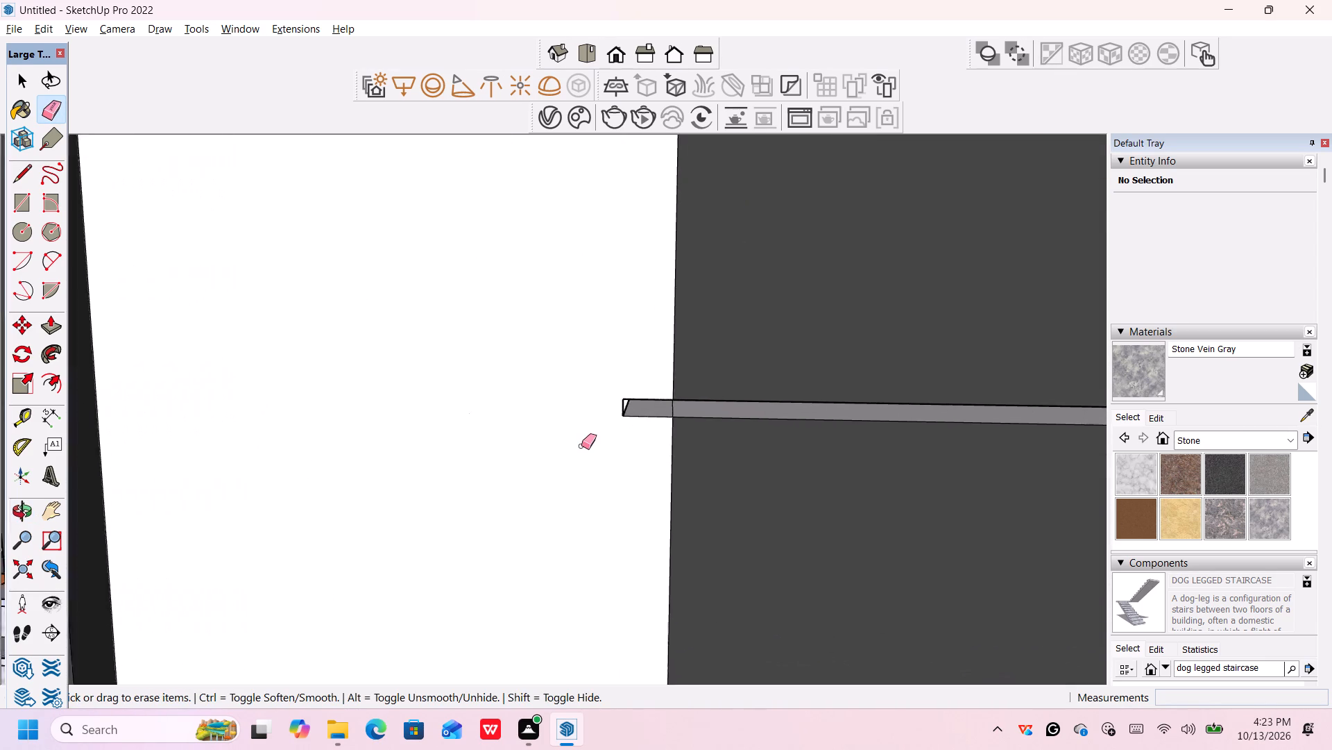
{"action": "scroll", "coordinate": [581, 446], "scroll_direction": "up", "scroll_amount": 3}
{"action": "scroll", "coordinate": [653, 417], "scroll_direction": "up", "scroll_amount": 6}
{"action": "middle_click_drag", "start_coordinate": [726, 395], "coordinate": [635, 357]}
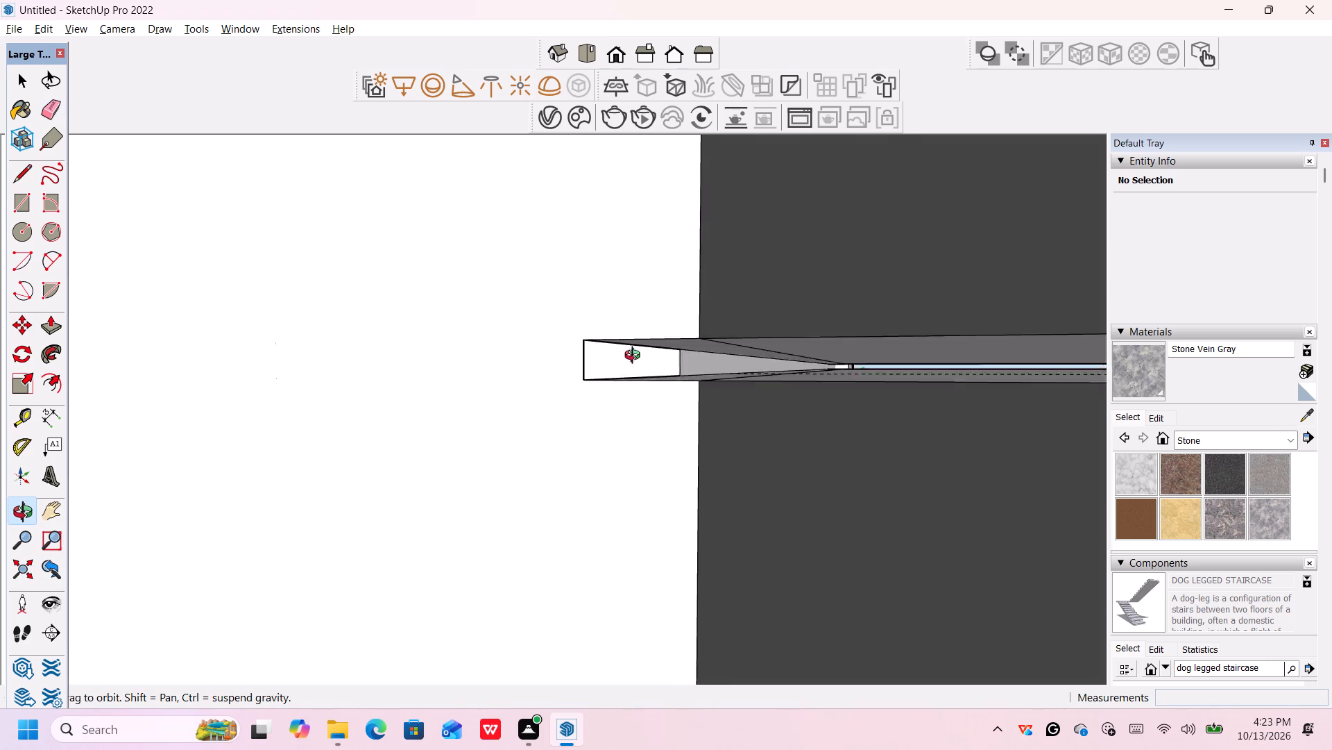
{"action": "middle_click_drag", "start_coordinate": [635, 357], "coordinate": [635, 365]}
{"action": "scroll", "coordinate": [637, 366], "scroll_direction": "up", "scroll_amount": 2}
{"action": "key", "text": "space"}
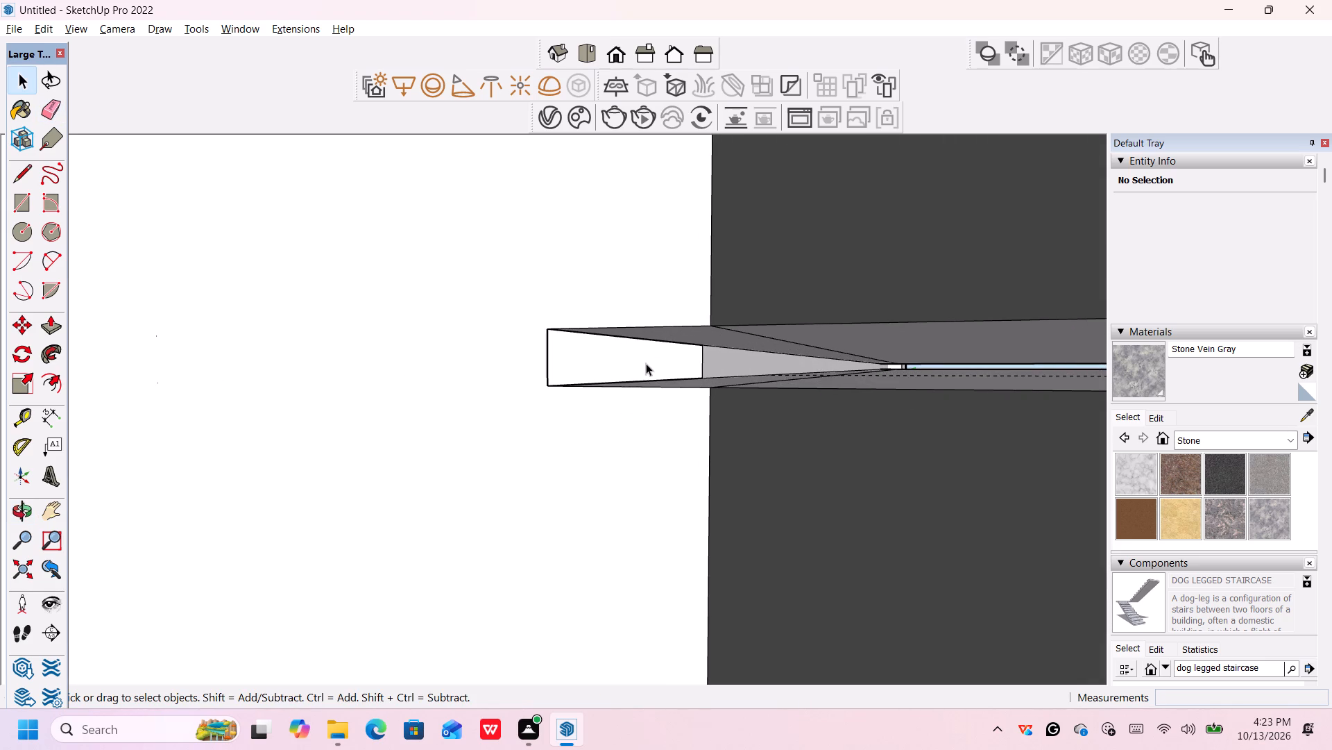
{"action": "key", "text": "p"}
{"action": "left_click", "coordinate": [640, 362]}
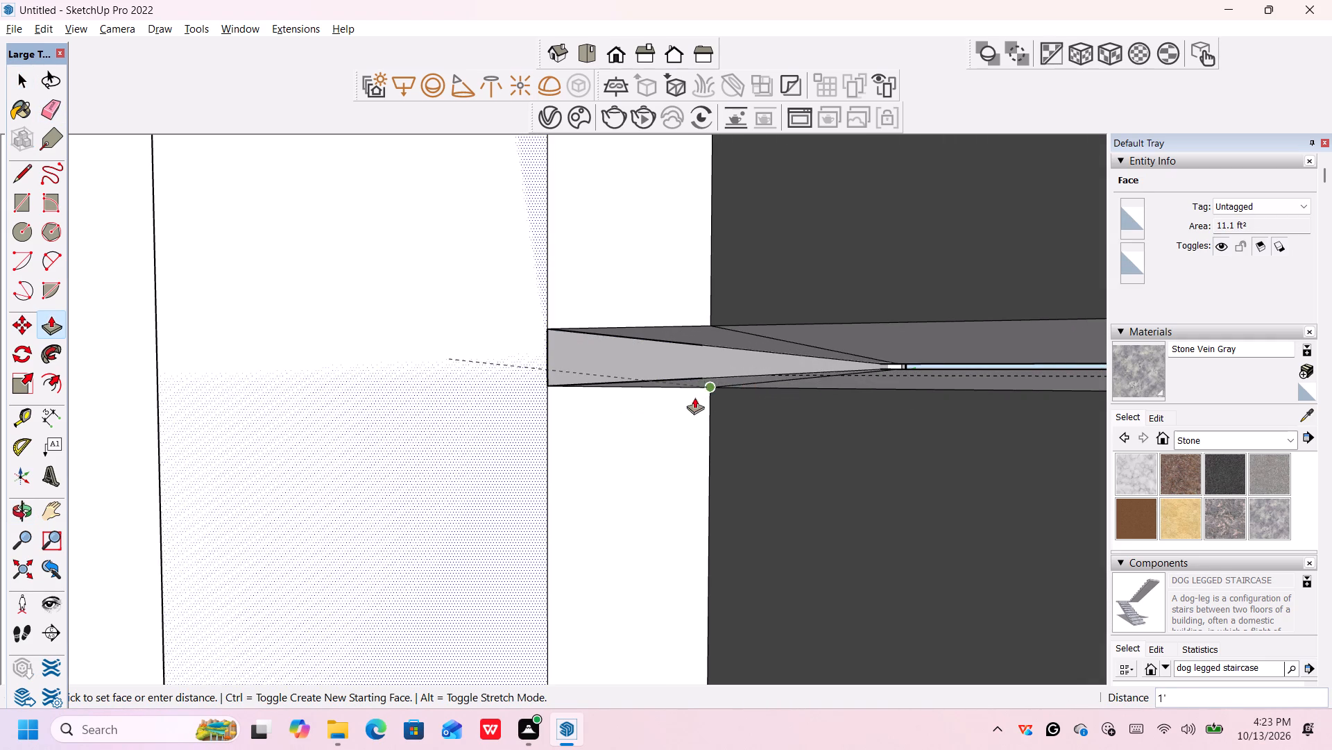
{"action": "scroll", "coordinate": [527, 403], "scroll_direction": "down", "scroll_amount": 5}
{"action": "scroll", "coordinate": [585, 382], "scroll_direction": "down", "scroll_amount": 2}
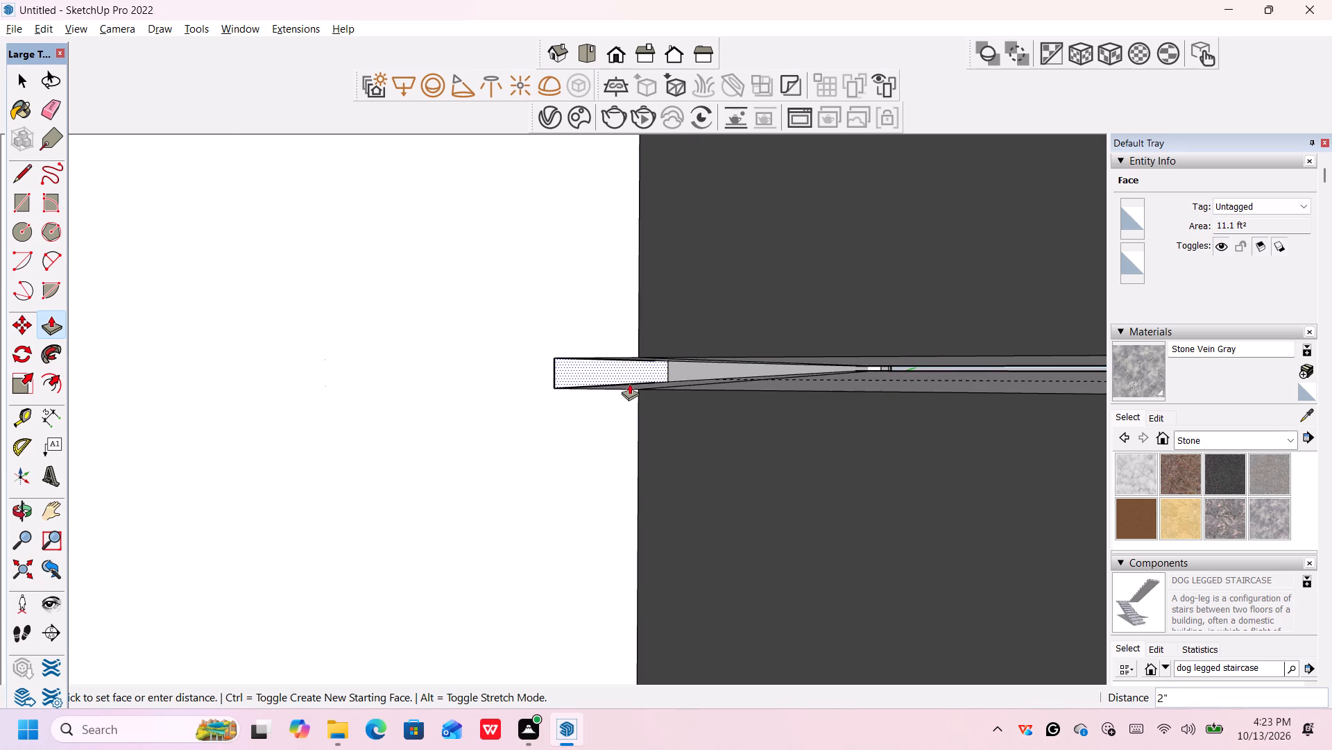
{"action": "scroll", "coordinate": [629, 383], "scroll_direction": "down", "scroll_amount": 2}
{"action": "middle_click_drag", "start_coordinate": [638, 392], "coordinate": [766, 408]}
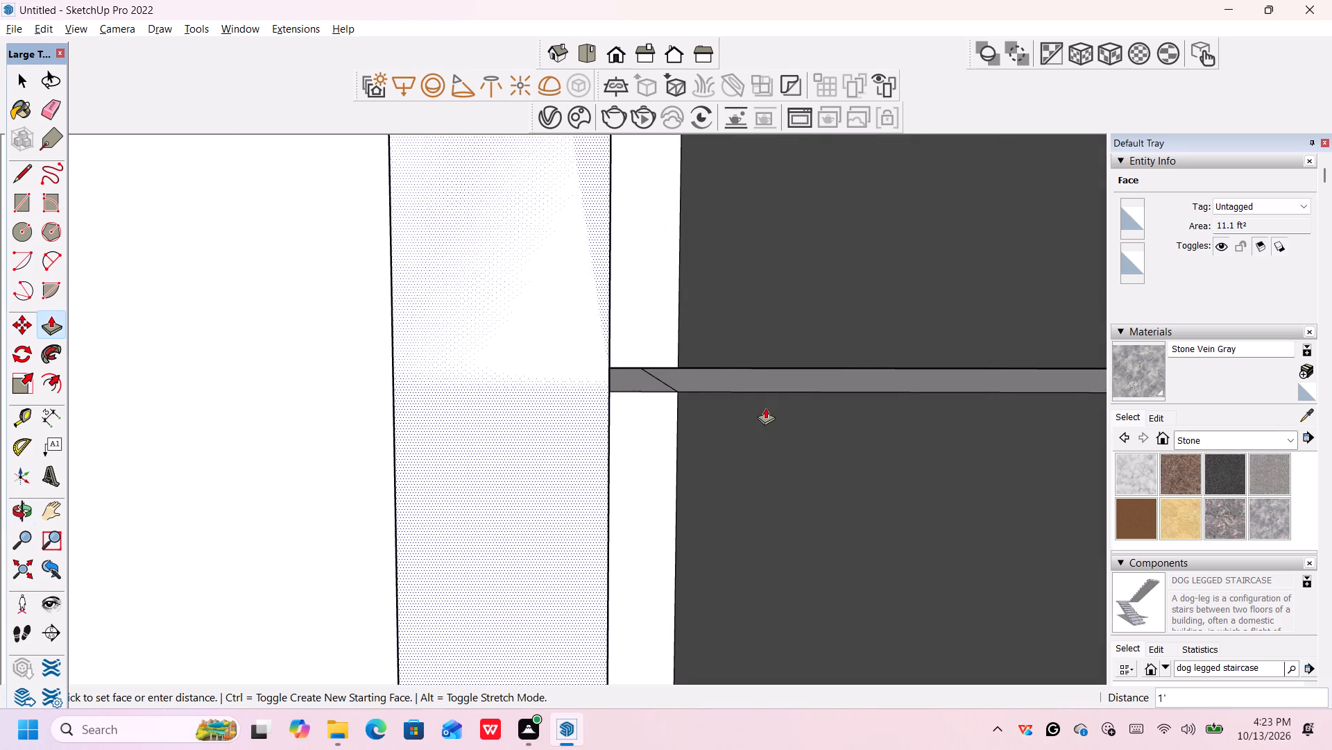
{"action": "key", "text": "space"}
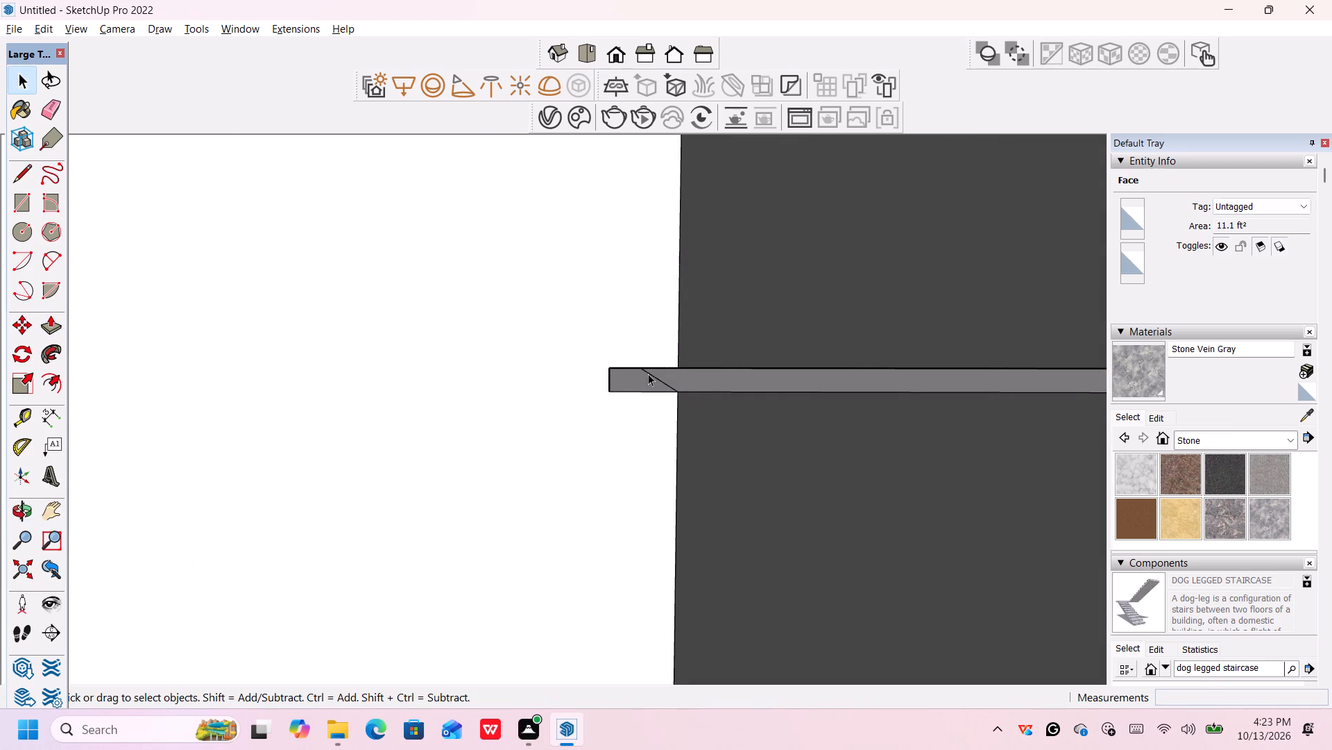
Push/Pull the lower ledge of the thin slit at the stair tower's corner up 1" to close the slit beside the side balcony.
{"action": "middle_click_drag", "start_coordinate": [648, 381], "coordinate": [636, 426]}
{"action": "scroll", "coordinate": [636, 426], "scroll_direction": "up", "scroll_amount": 5}
{"action": "key", "text": "p"}
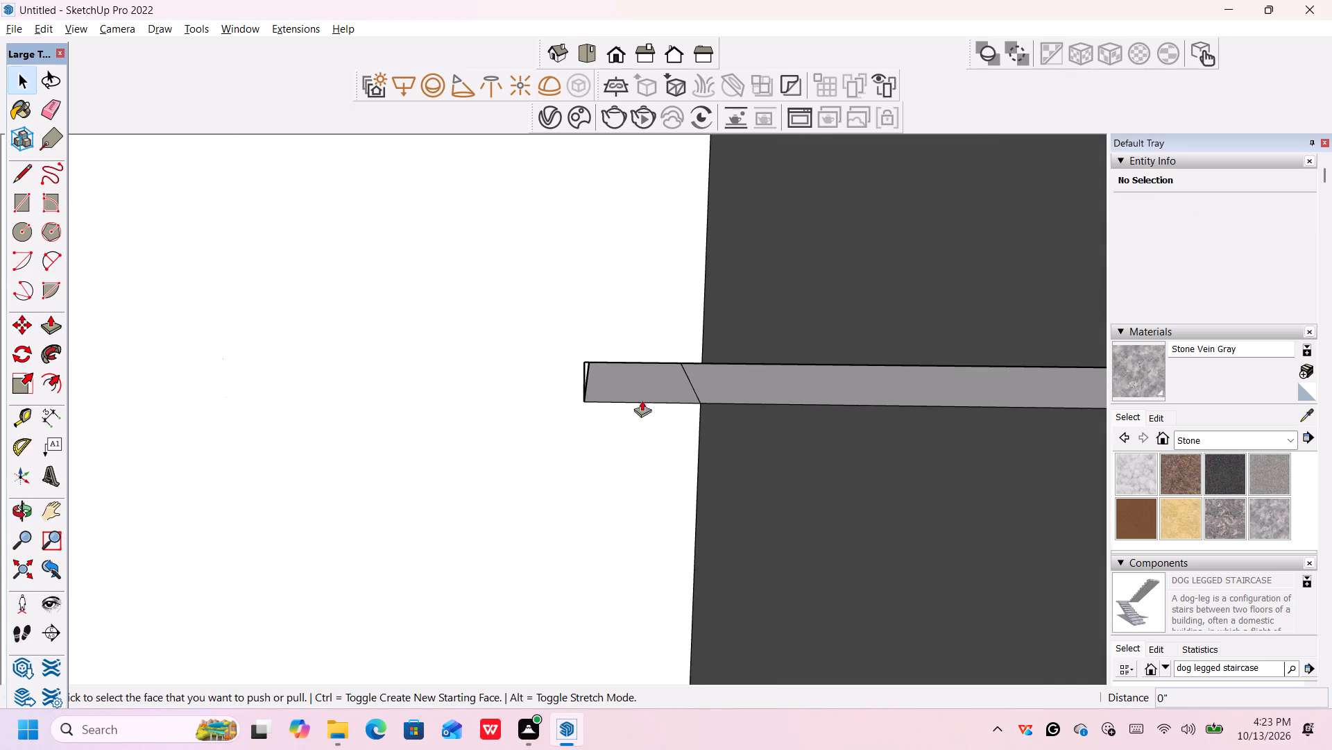
{"action": "left_click", "coordinate": [654, 381]}
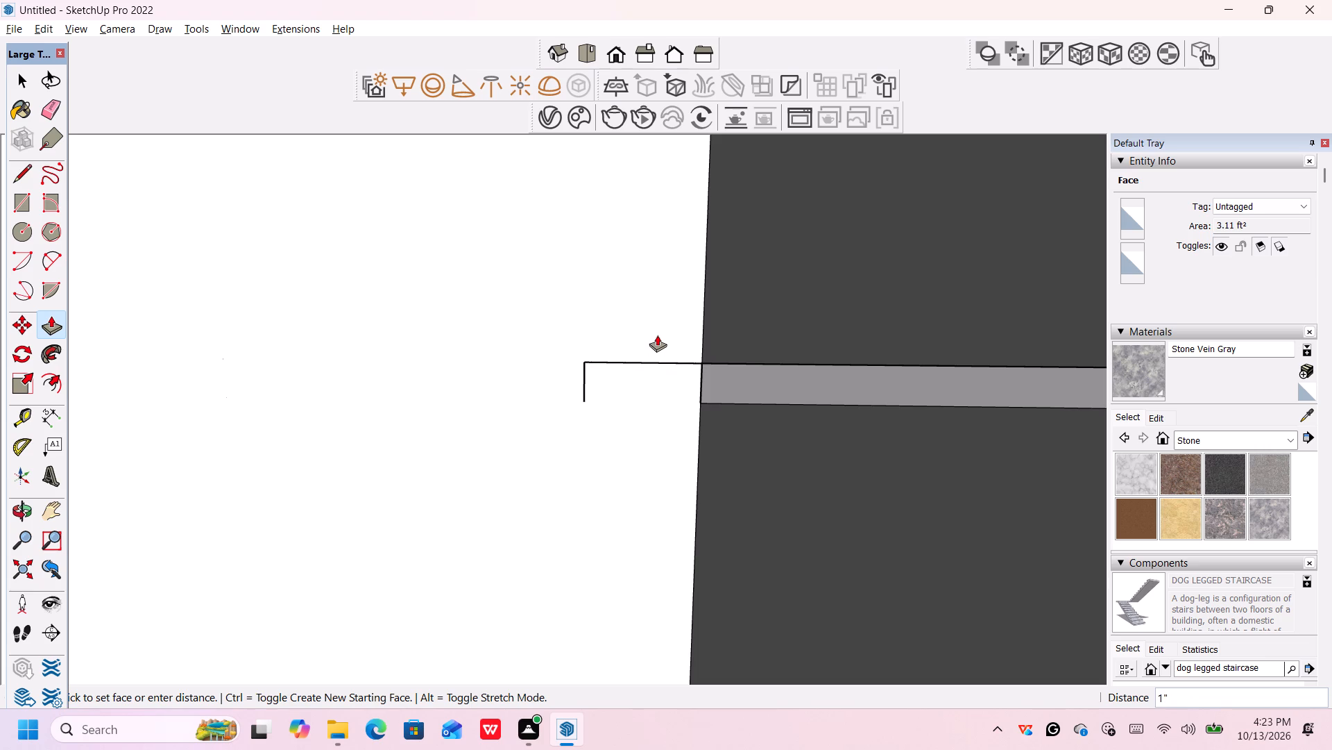
{"action": "left_click", "coordinate": [658, 335]}
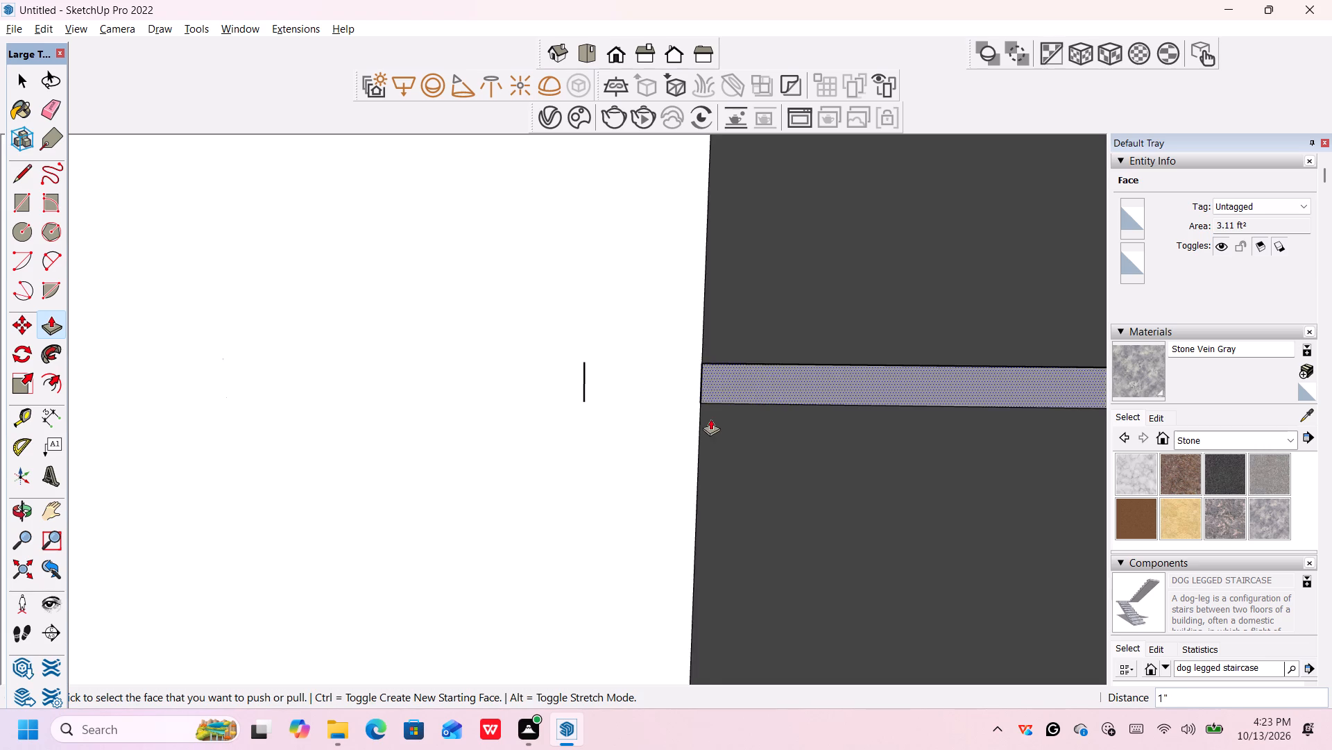
Erase the leftover short vertical edge on the stair tower's front face where the thin slit ended.
{"action": "scroll", "coordinate": [712, 419], "scroll_direction": "down", "scroll_amount": 7}
{"action": "key", "text": "space"}
{"action": "scroll", "coordinate": [644, 425], "scroll_direction": "up", "scroll_amount": 1}
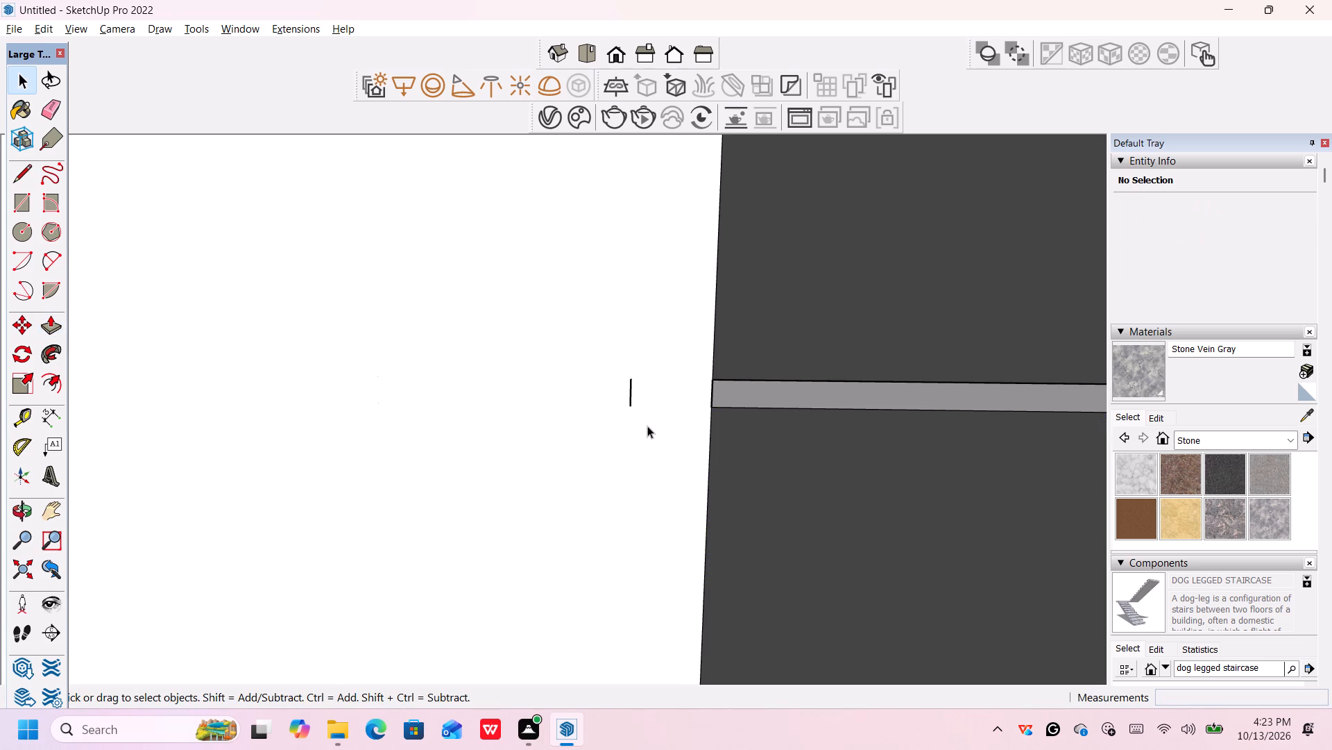
{"action": "key", "text": "e"}
{"action": "left_click", "coordinate": [632, 394]}
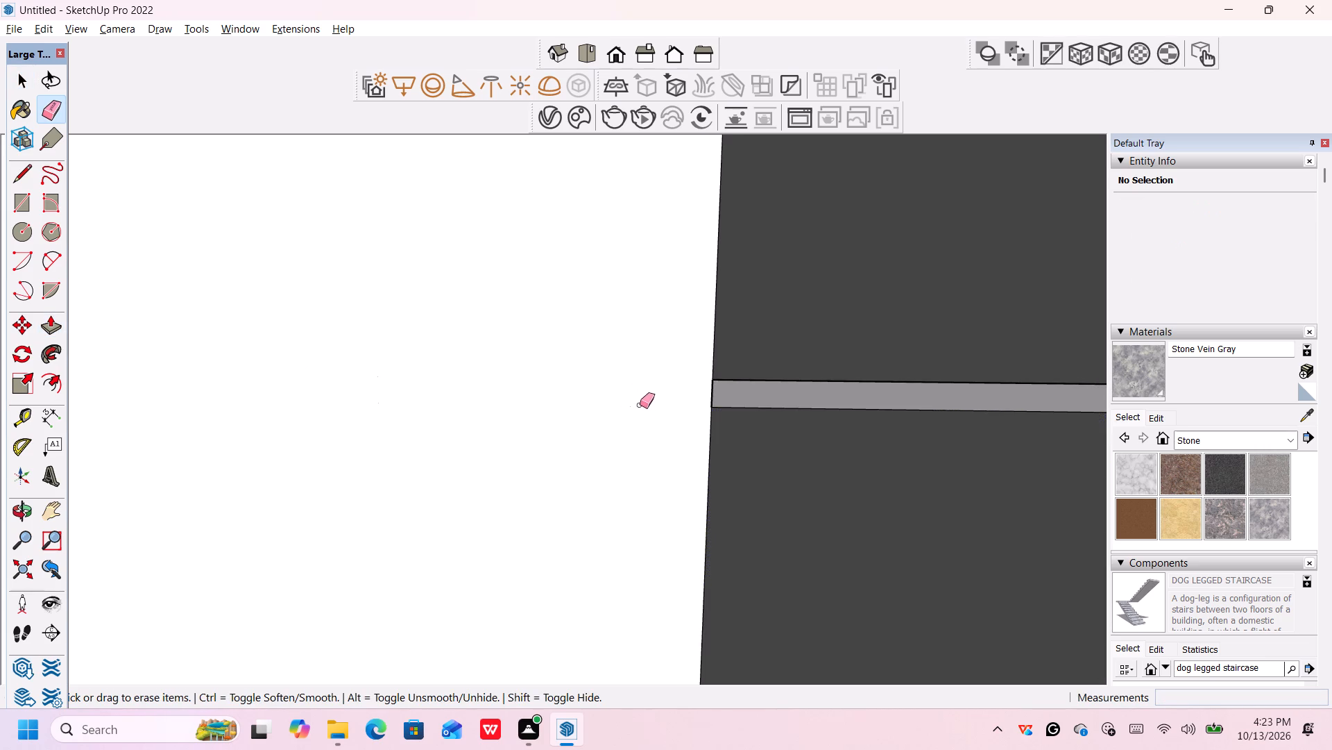
{"action": "key", "text": "space"}
{"action": "scroll", "coordinate": [644, 410], "scroll_direction": "down", "scroll_amount": 20}
{"action": "scroll", "coordinate": [644, 410], "scroll_direction": "down", "scroll_amount": 20}
{"action": "scroll", "coordinate": [644, 410], "scroll_direction": "down", "scroll_amount": 4}
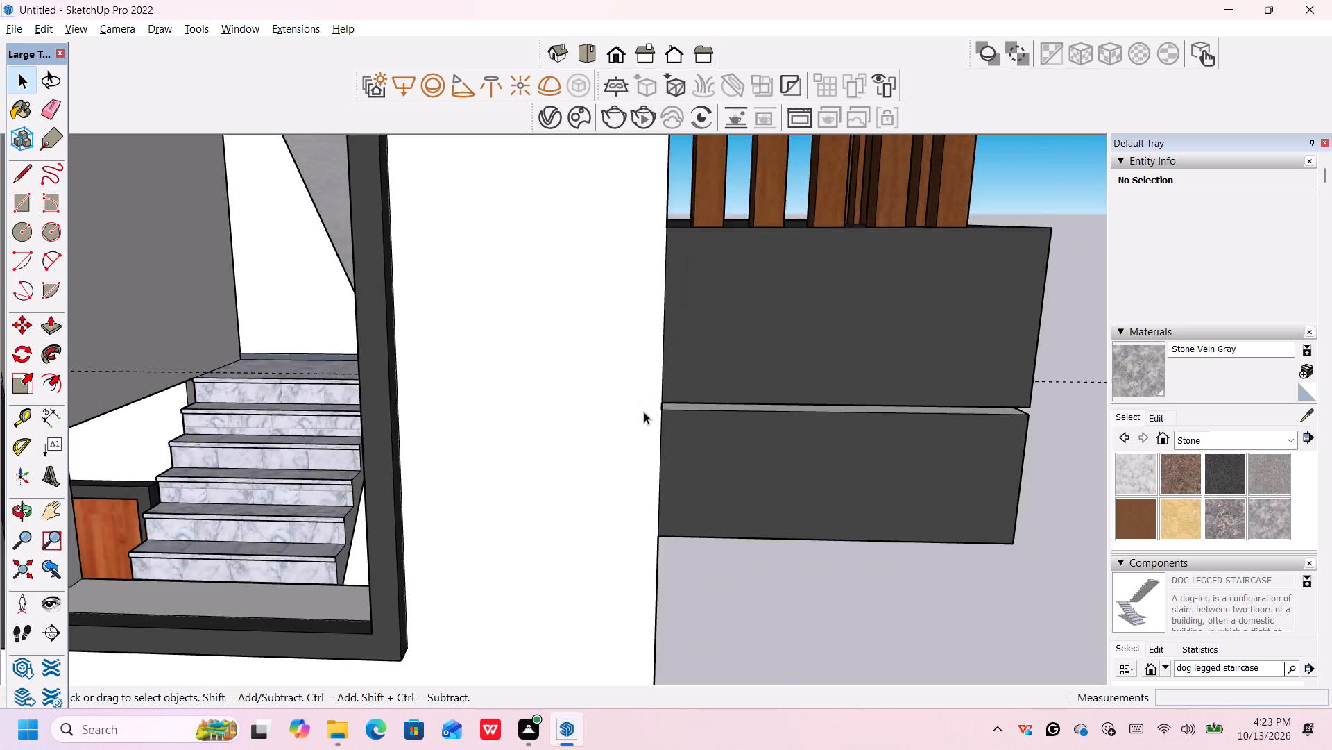
Push/Pull the lower ledge of the thin slit at the stair tower's corner, beside the side balcony's upper band, up to the slit's top.
{"action": "scroll", "coordinate": [644, 412], "scroll_direction": "down", "scroll_amount": 20}
{"action": "scroll", "coordinate": [644, 412], "scroll_direction": "down", "scroll_amount": 15}
{"action": "scroll", "coordinate": [697, 524], "scroll_direction": "down", "scroll_amount": 5}
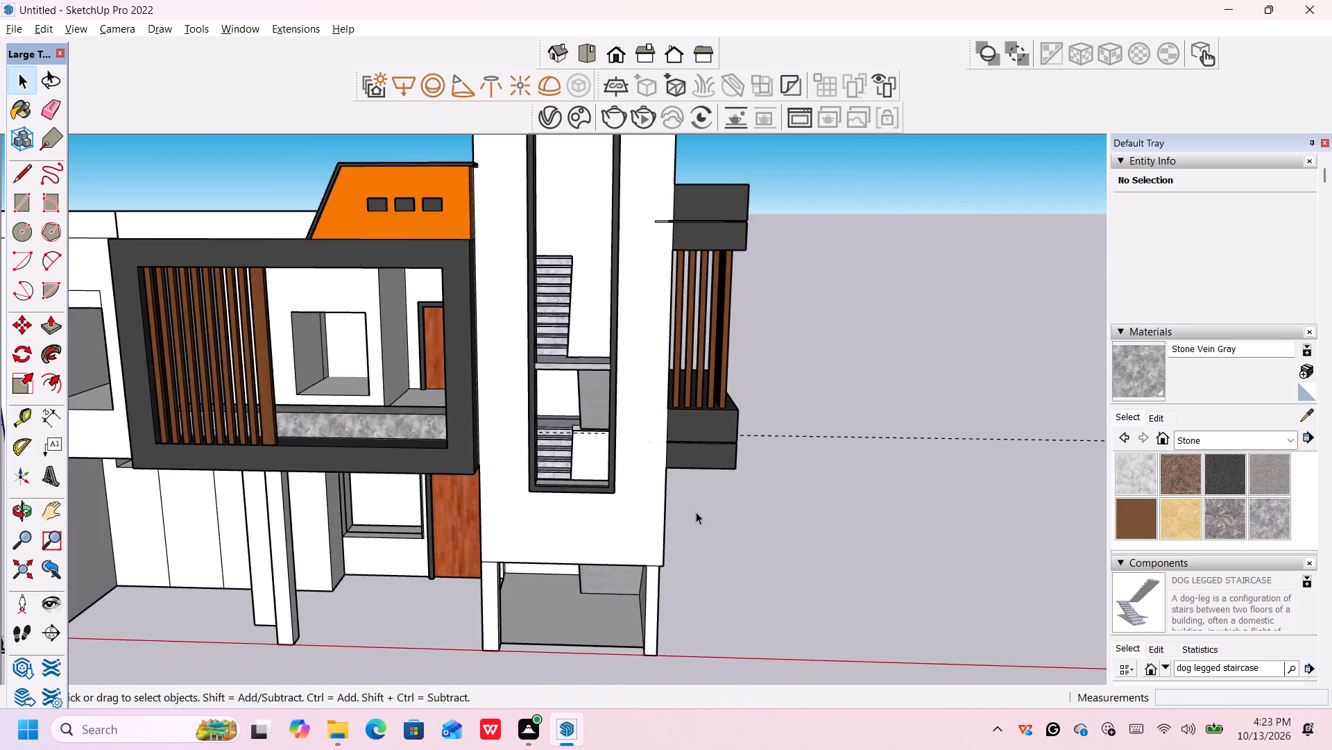
{"action": "scroll", "coordinate": [697, 510], "scroll_direction": "down", "scroll_amount": 4}
{"action": "middle_click_drag", "start_coordinate": [717, 572], "coordinate": [717, 551]}
{"action": "scroll", "coordinate": [669, 362], "scroll_direction": "up", "scroll_amount": 3}
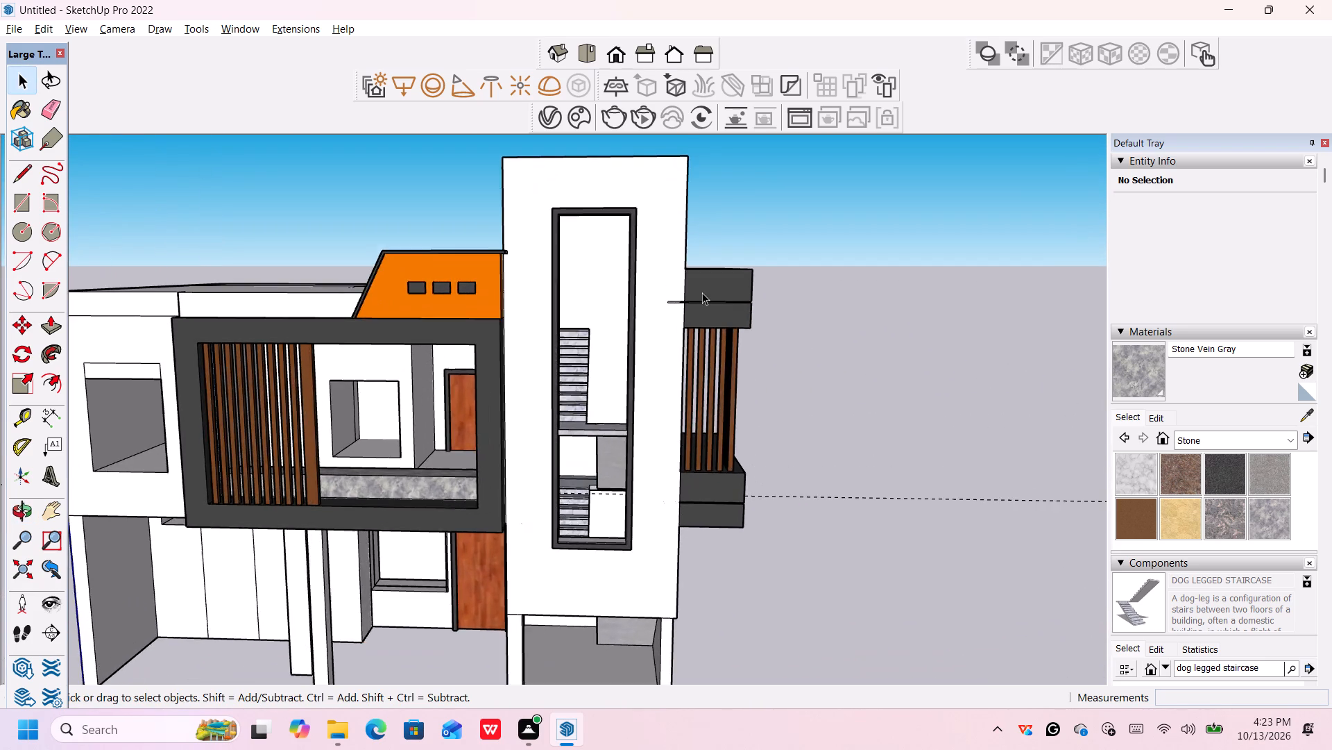
{"action": "scroll", "coordinate": [703, 287], "scroll_direction": "up", "scroll_amount": 5}
{"action": "scroll", "coordinate": [697, 294], "scroll_direction": "up", "scroll_amount": 20}
{"action": "scroll", "coordinate": [697, 294], "scroll_direction": "up", "scroll_amount": 1}
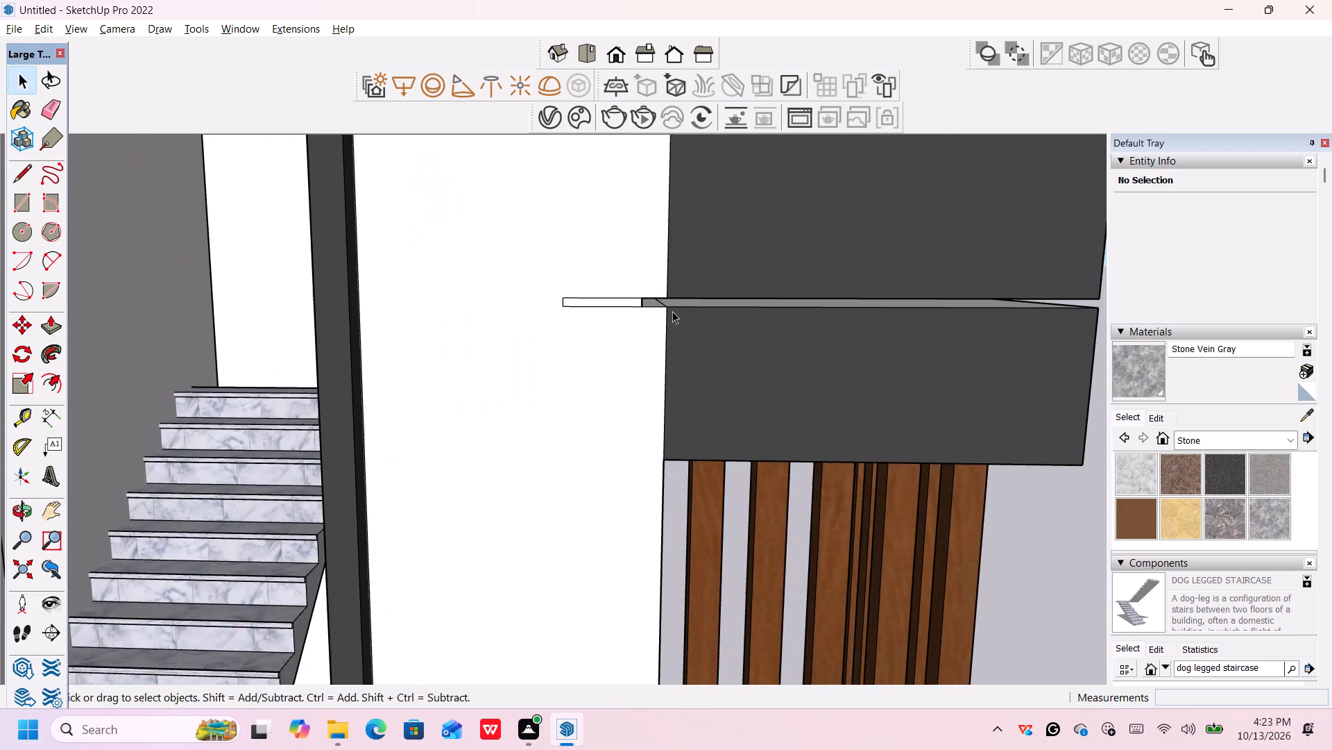
{"action": "scroll", "coordinate": [676, 306], "scroll_direction": "up", "scroll_amount": 13}
{"action": "middle_click_drag", "start_coordinate": [677, 304], "coordinate": [610, 306]}
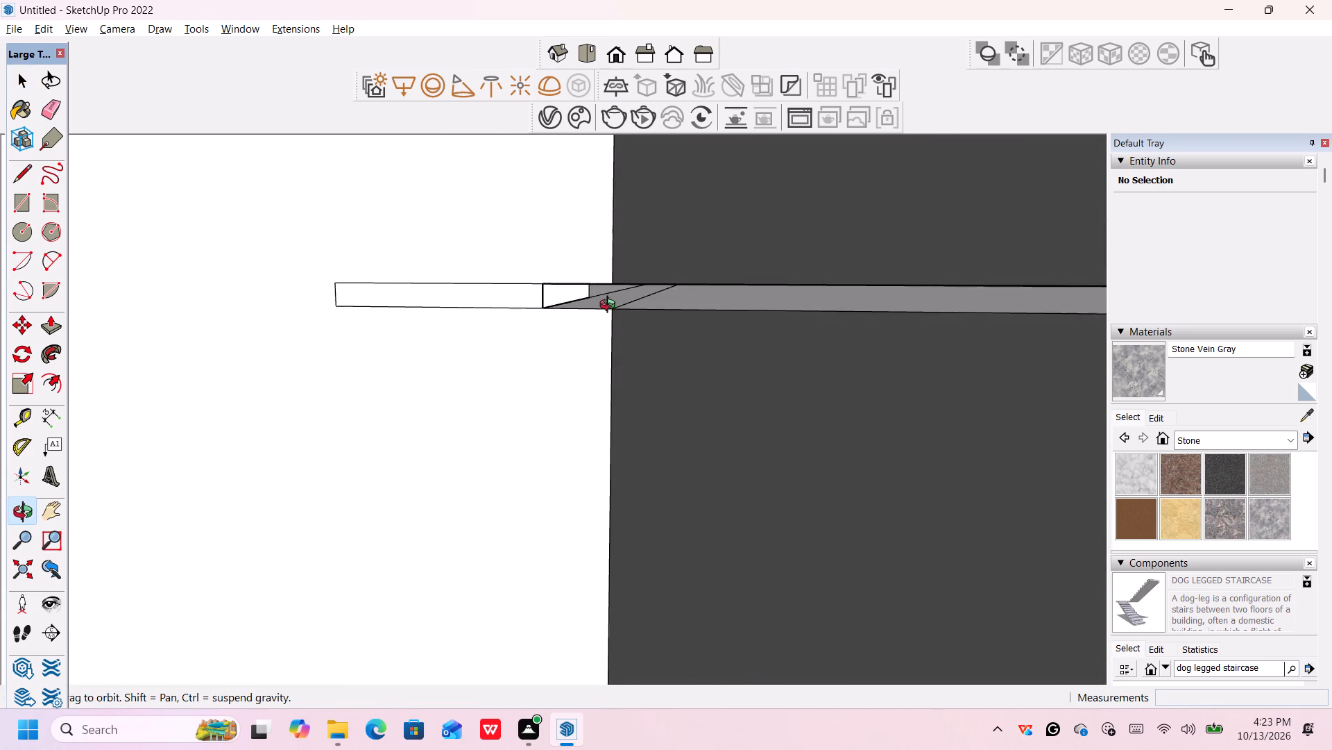
{"action": "middle_click_drag", "start_coordinate": [610, 306], "coordinate": [709, 303]}
{"action": "scroll", "coordinate": [703, 303], "scroll_direction": "up", "scroll_amount": 3}
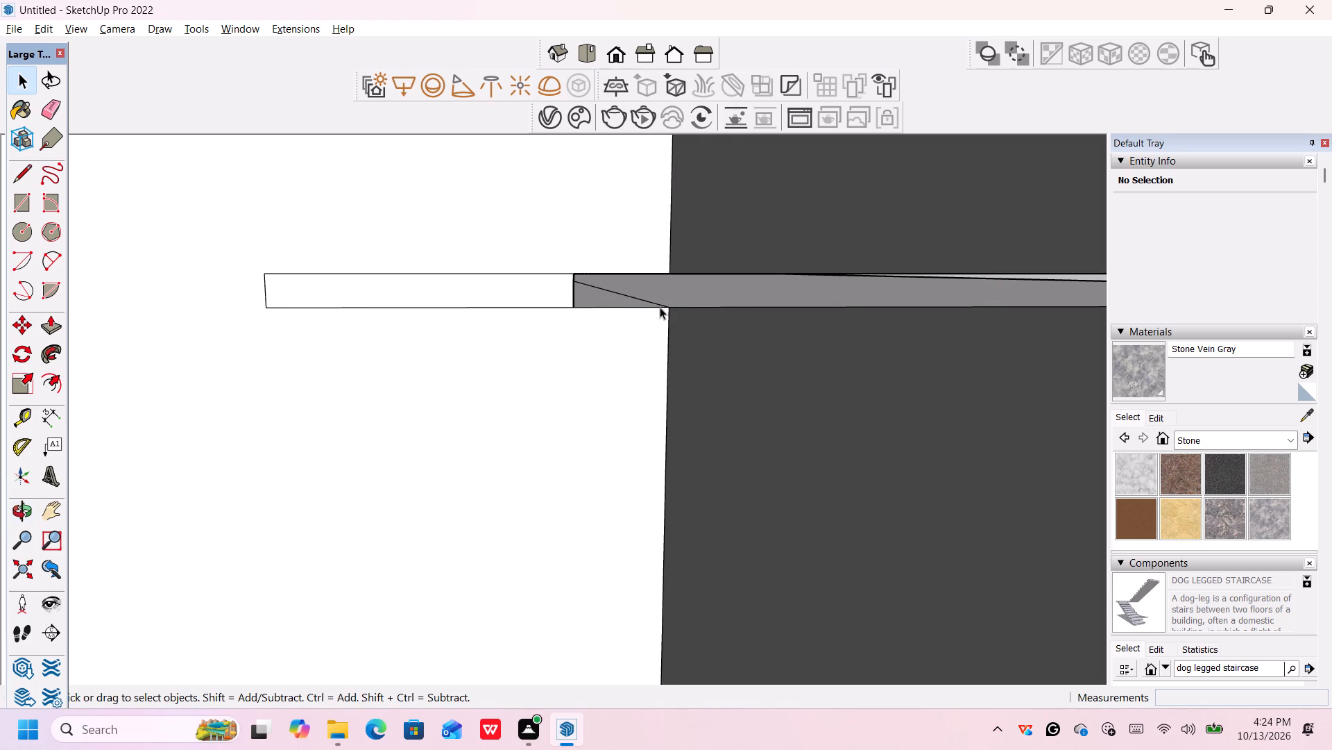
{"action": "key", "text": "p"}
{"action": "left_click", "coordinate": [619, 299]}
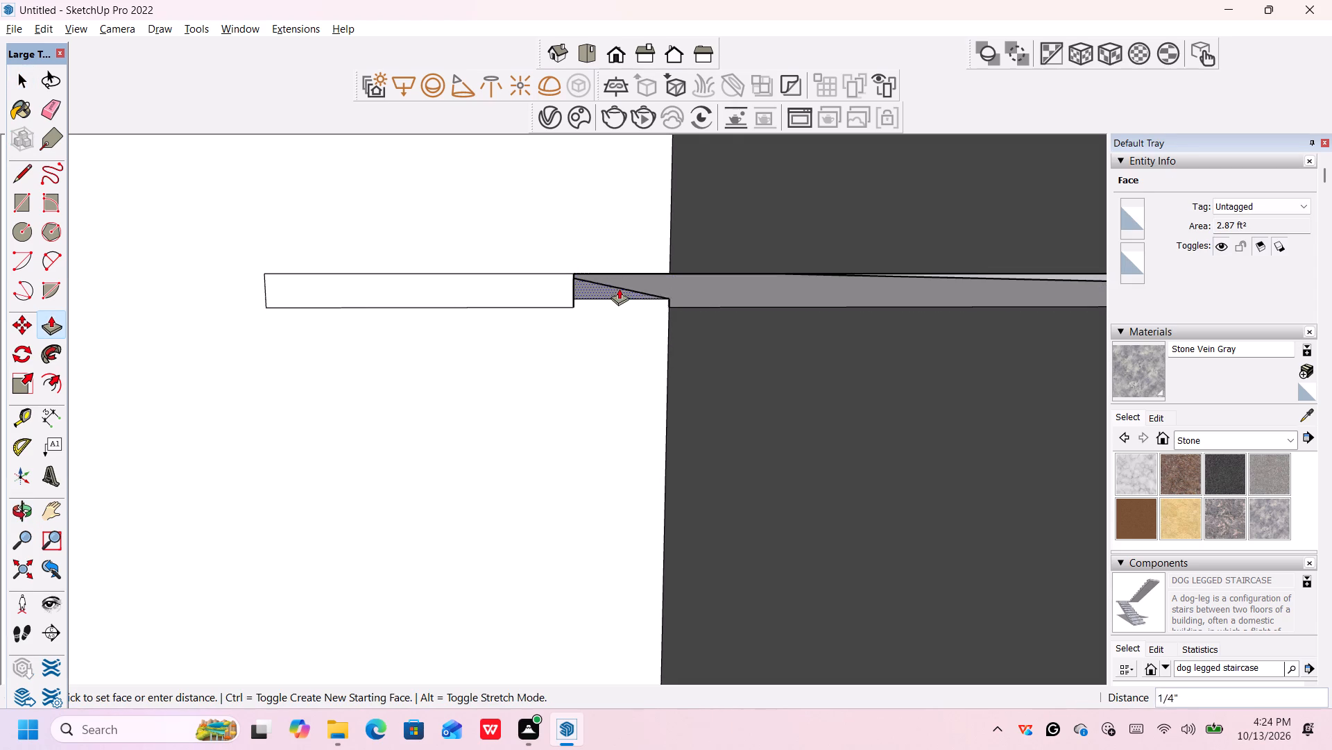
{"action": "left_click", "coordinate": [622, 267]}
{"action": "key", "text": "space"}
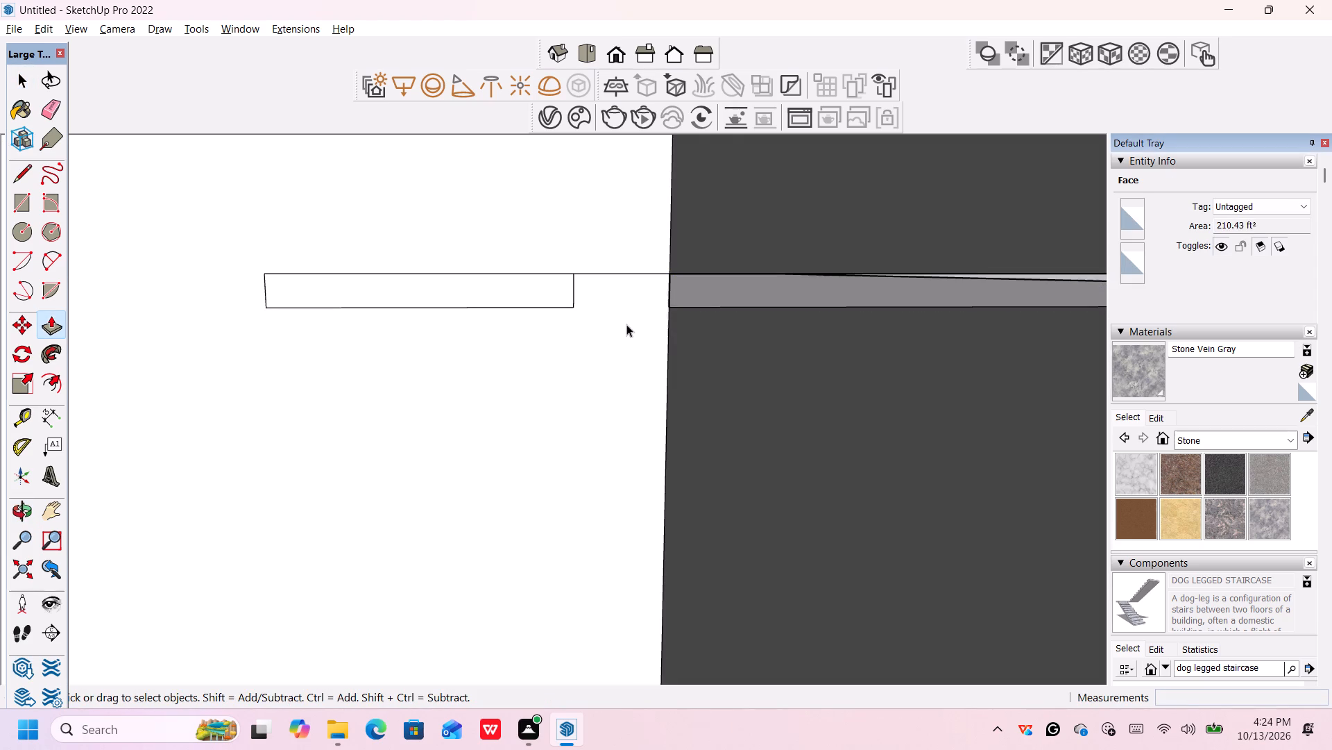
Erase the thin rectangle's outline and the leftover horizontal edge beside it from the stair tower's front face at the balcony's upper band.
{"action": "key", "text": "e"}
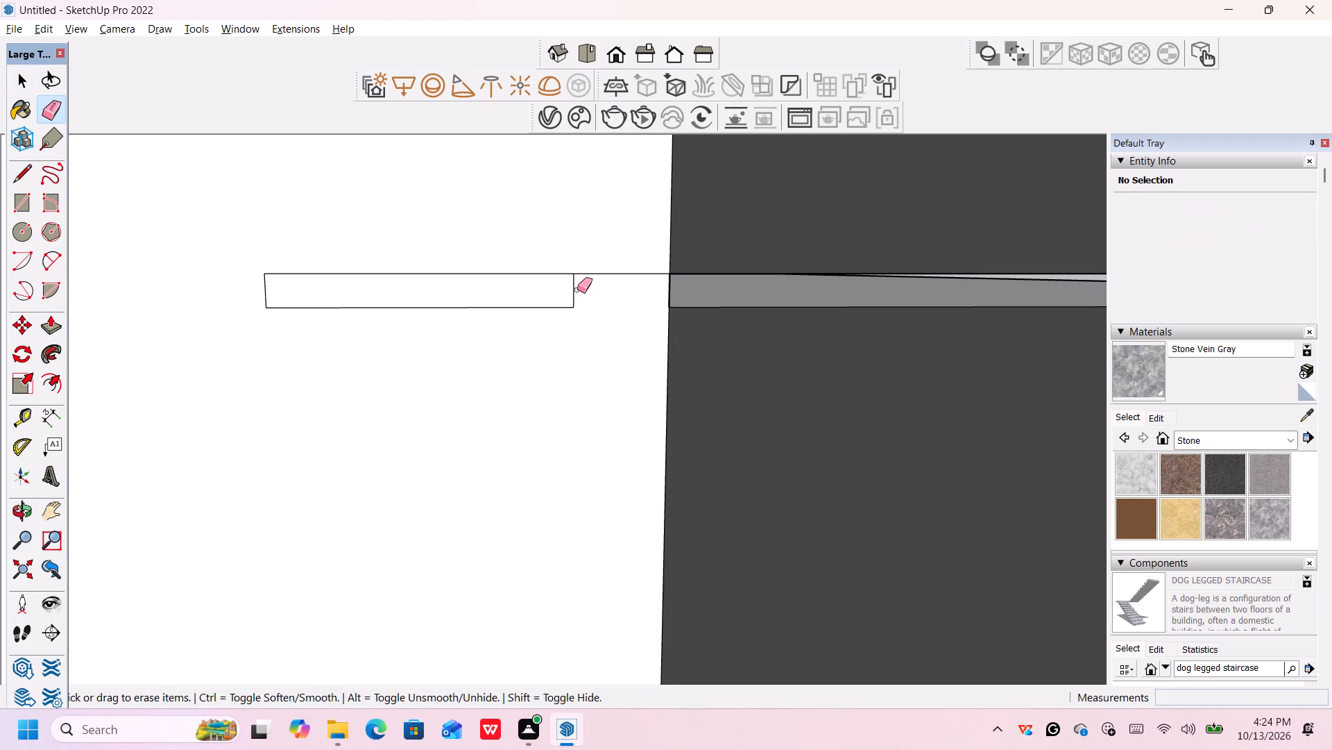
{"action": "left_click", "coordinate": [575, 289]}
{"action": "left_click", "coordinate": [558, 274]}
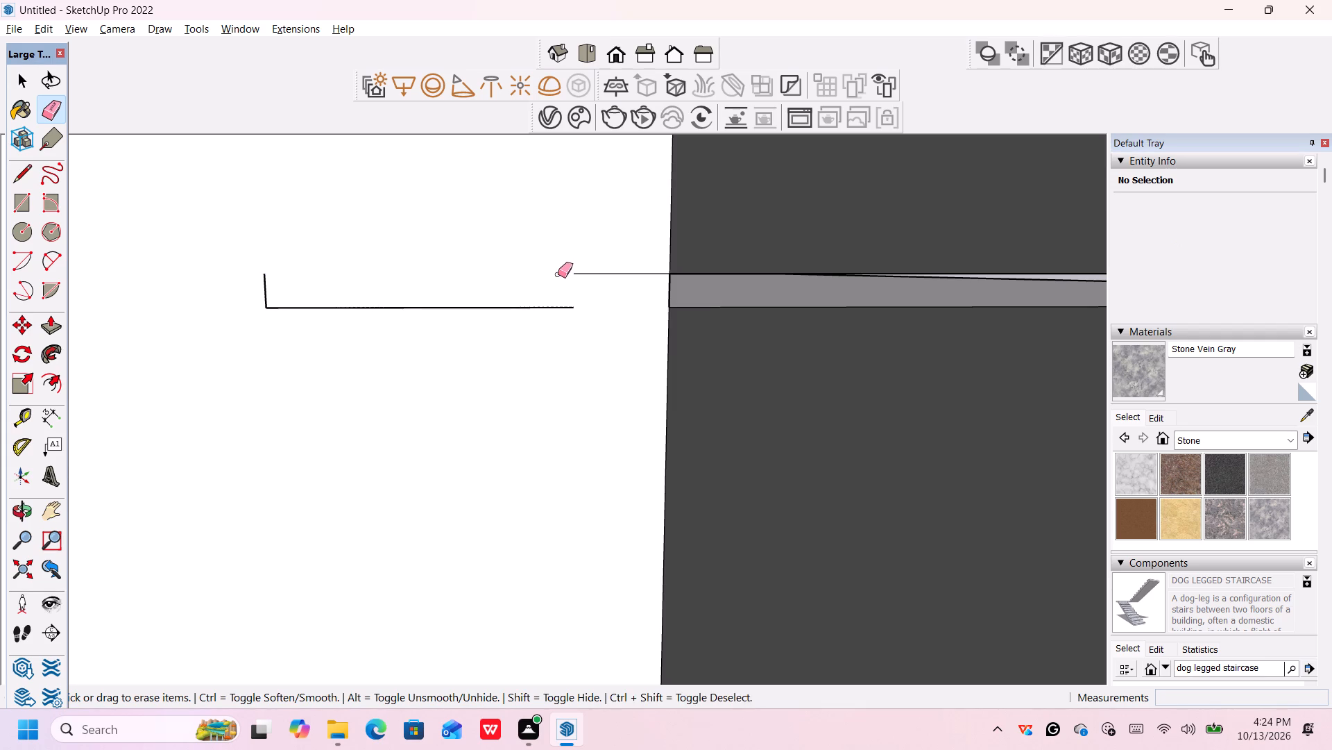
{"action": "left_click", "coordinate": [540, 307]}
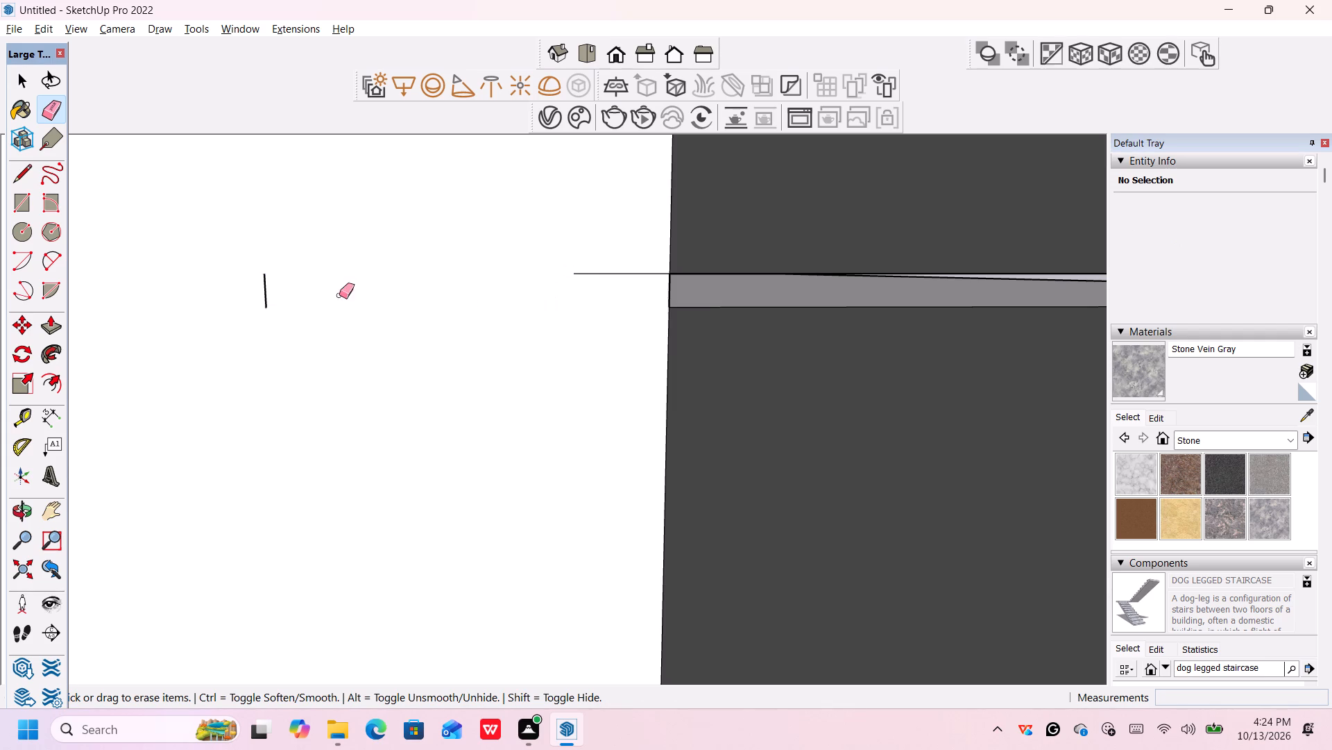
{"action": "left_click", "coordinate": [264, 292]}
{"action": "scroll", "coordinate": [371, 315], "scroll_direction": "down", "scroll_amount": 7}
{"action": "scroll", "coordinate": [625, 276], "scroll_direction": "up", "scroll_amount": 1}
{"action": "left_click", "coordinate": [610, 275]}
Delete the horizontal dashed guide line running across the house.
{"action": "scroll", "coordinate": [669, 300], "scroll_direction": "down", "scroll_amount": 4}
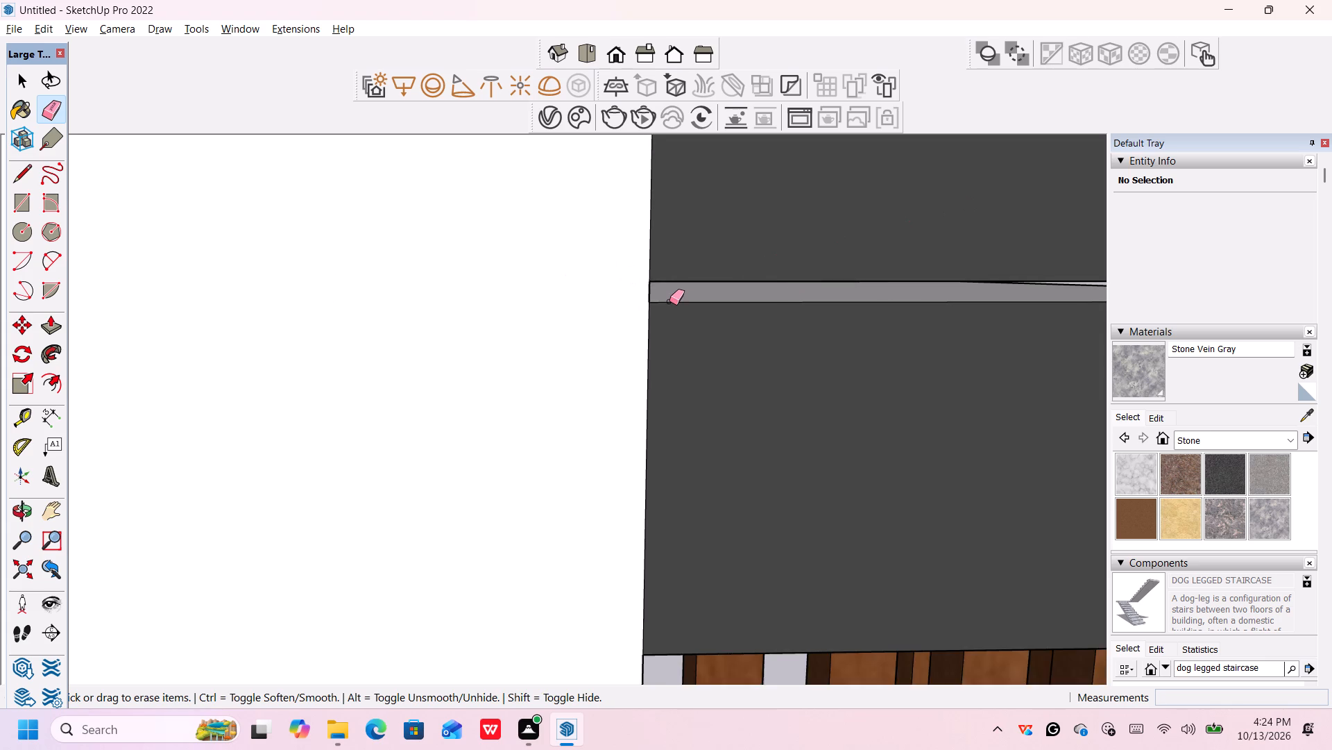
{"action": "scroll", "coordinate": [669, 301], "scroll_direction": "down", "scroll_amount": 20}
{"action": "scroll", "coordinate": [669, 301], "scroll_direction": "down", "scroll_amount": 20}
{"action": "scroll", "coordinate": [669, 301], "scroll_direction": "down", "scroll_amount": 8}
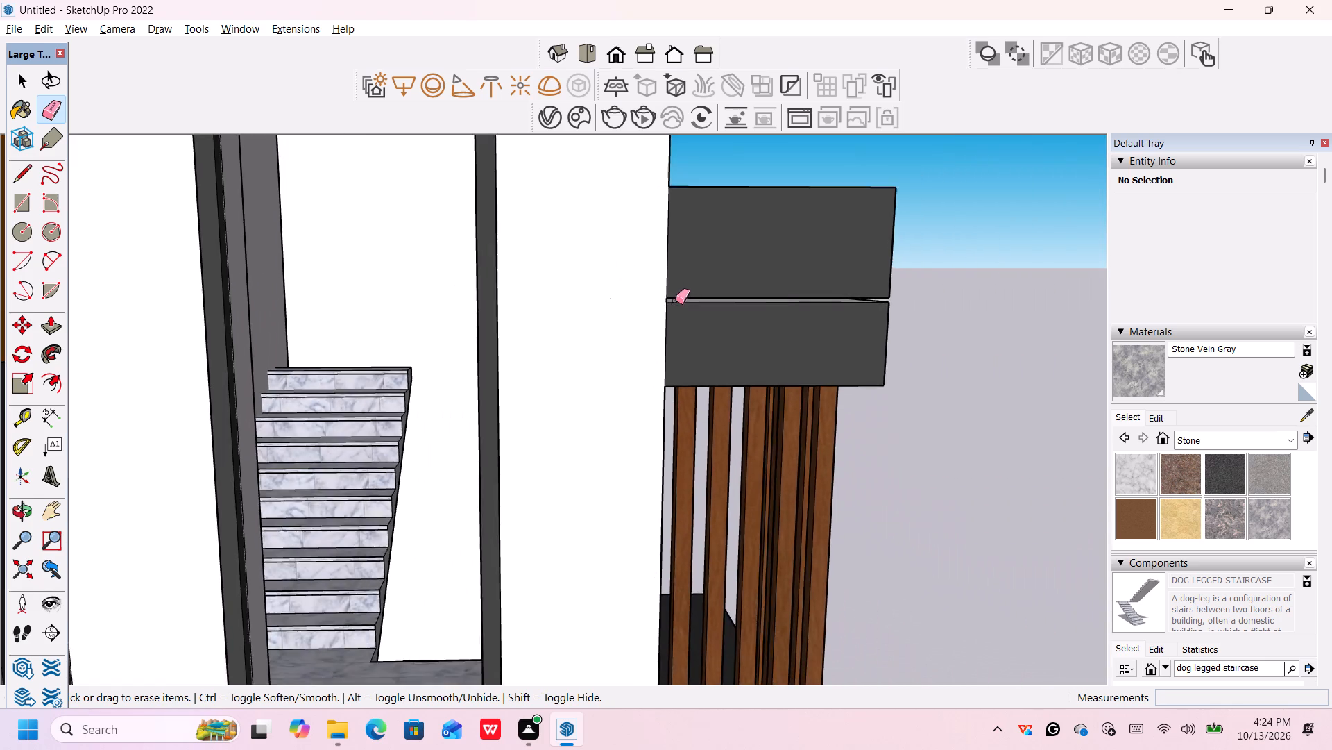
{"action": "scroll", "coordinate": [675, 301], "scroll_direction": "down", "scroll_amount": 20}
{"action": "scroll", "coordinate": [675, 301], "scroll_direction": "down", "scroll_amount": 15}
{"action": "scroll", "coordinate": [859, 308], "scroll_direction": "down", "scroll_amount": 6}
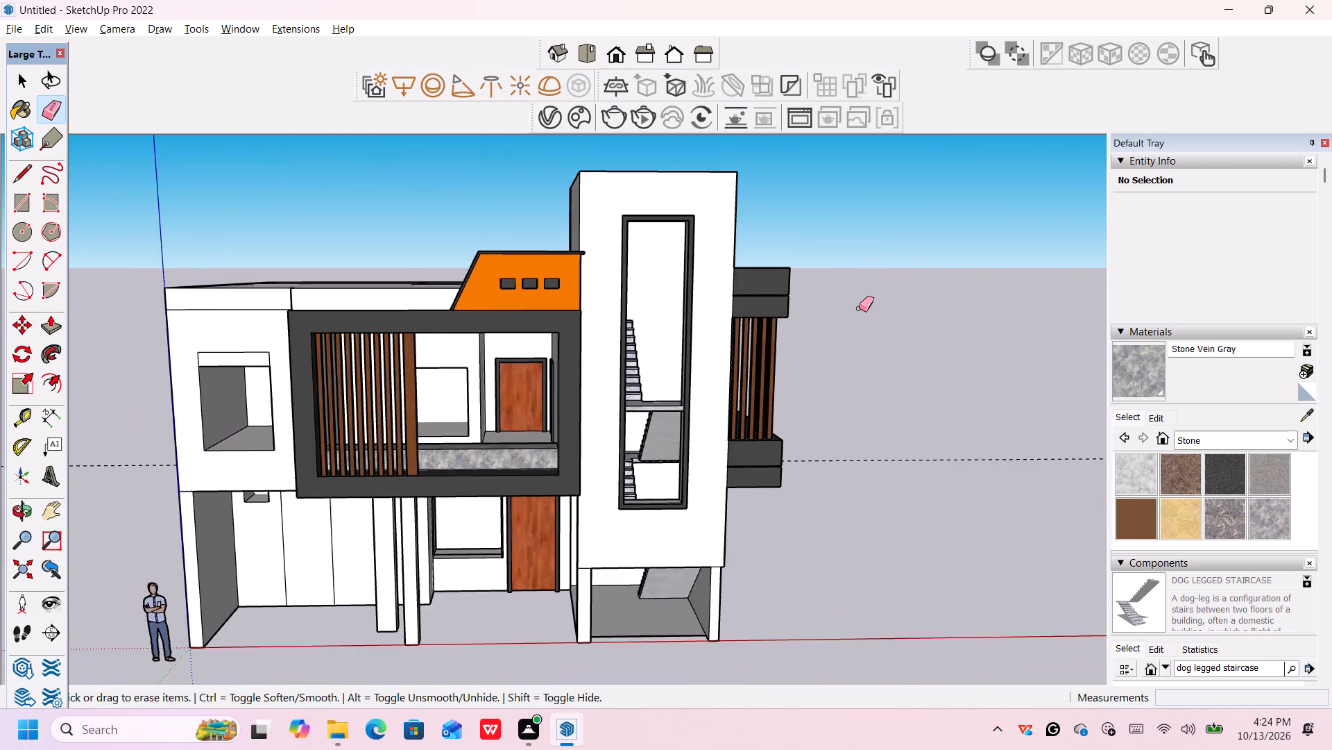
{"action": "scroll", "coordinate": [859, 308], "scroll_direction": "down", "scroll_amount": 6}
{"action": "key", "text": "space"}
{"action": "left_click_drag", "start_coordinate": [915, 406], "coordinate": [898, 441]}
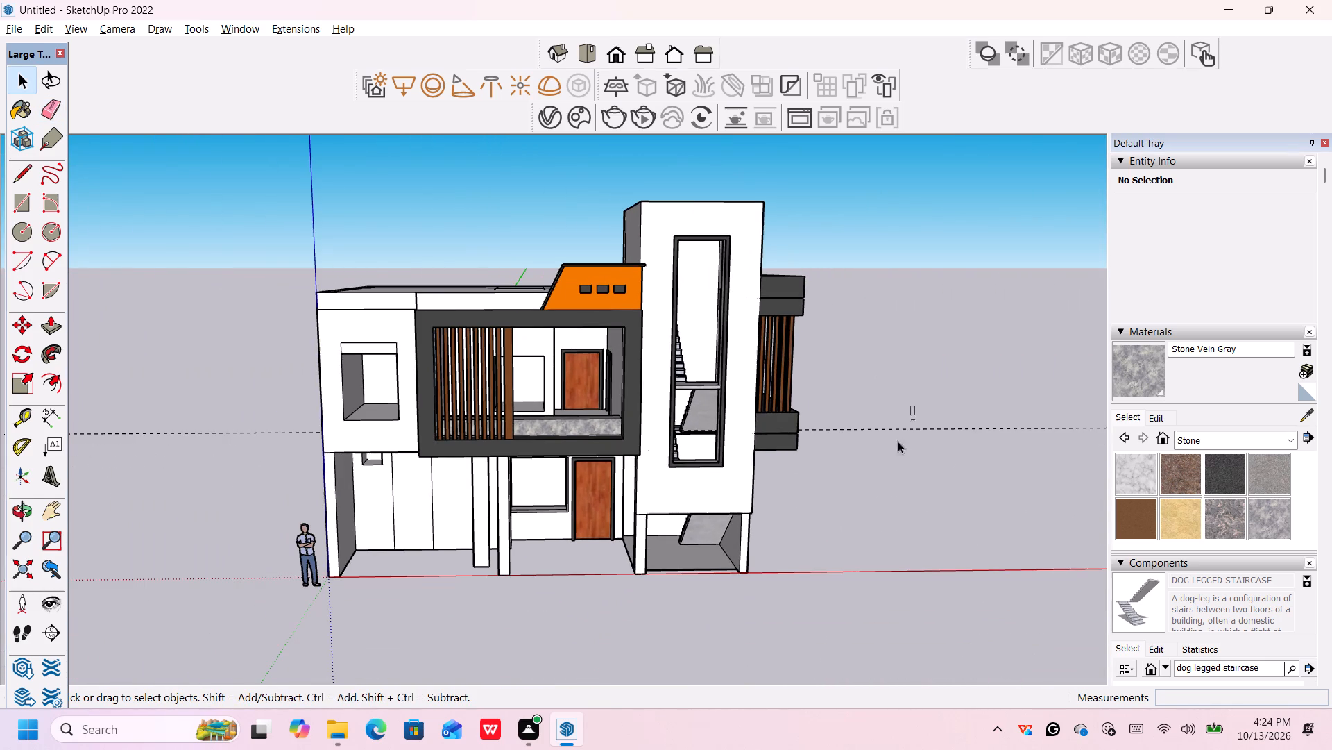
{"action": "left_click_drag", "start_coordinate": [898, 441], "coordinate": [876, 480]}
{"action": "key", "text": "Delete"}
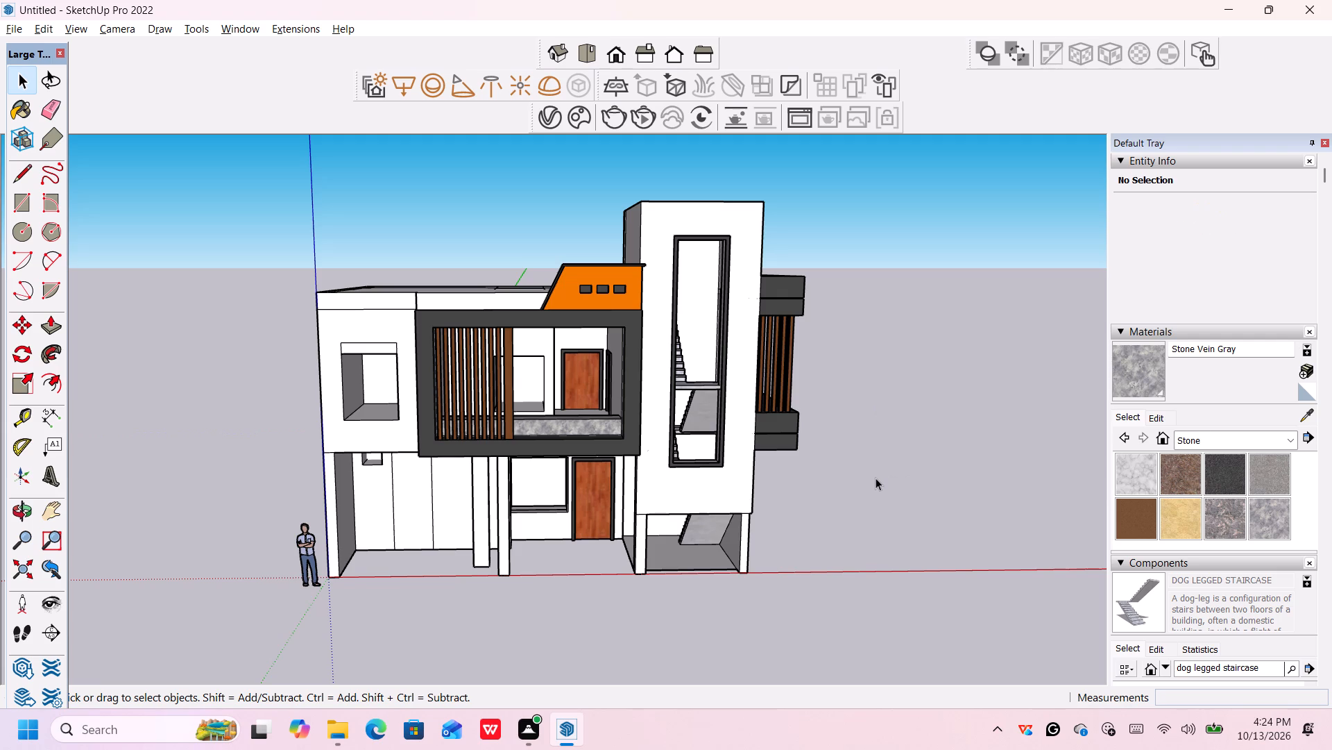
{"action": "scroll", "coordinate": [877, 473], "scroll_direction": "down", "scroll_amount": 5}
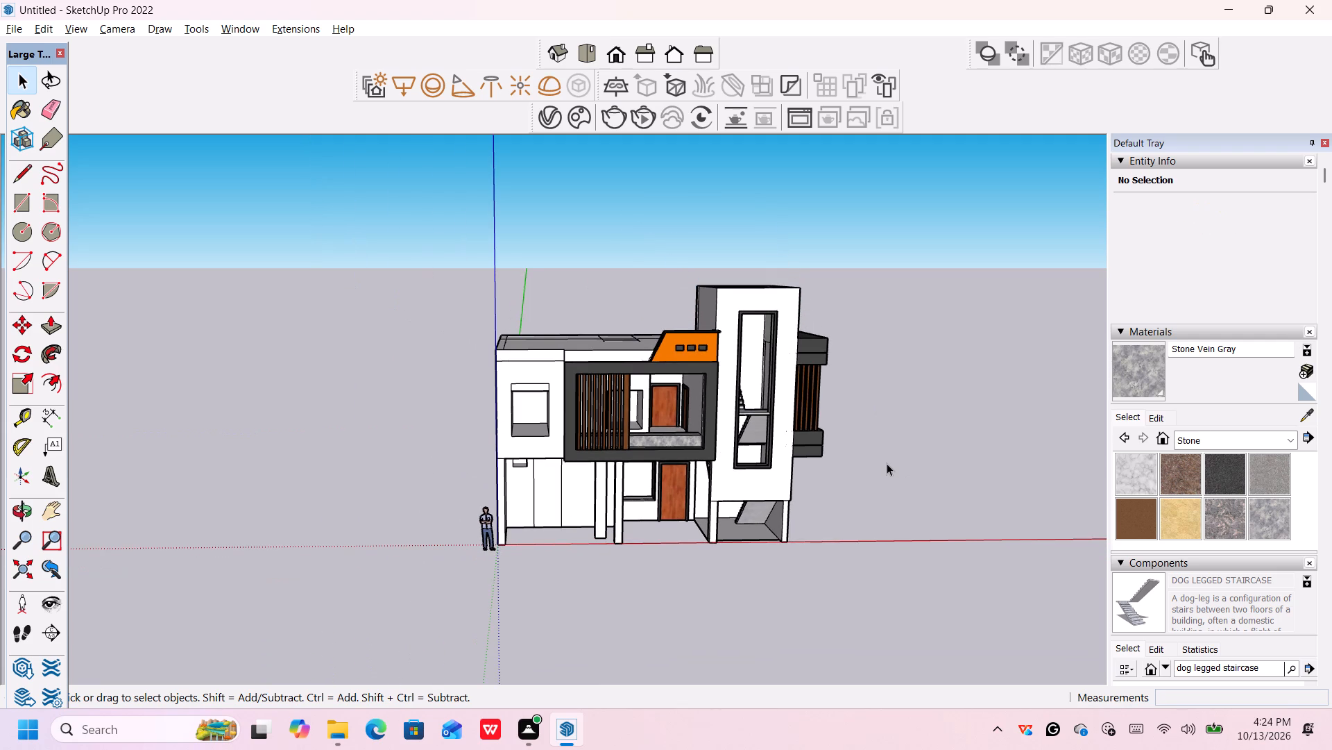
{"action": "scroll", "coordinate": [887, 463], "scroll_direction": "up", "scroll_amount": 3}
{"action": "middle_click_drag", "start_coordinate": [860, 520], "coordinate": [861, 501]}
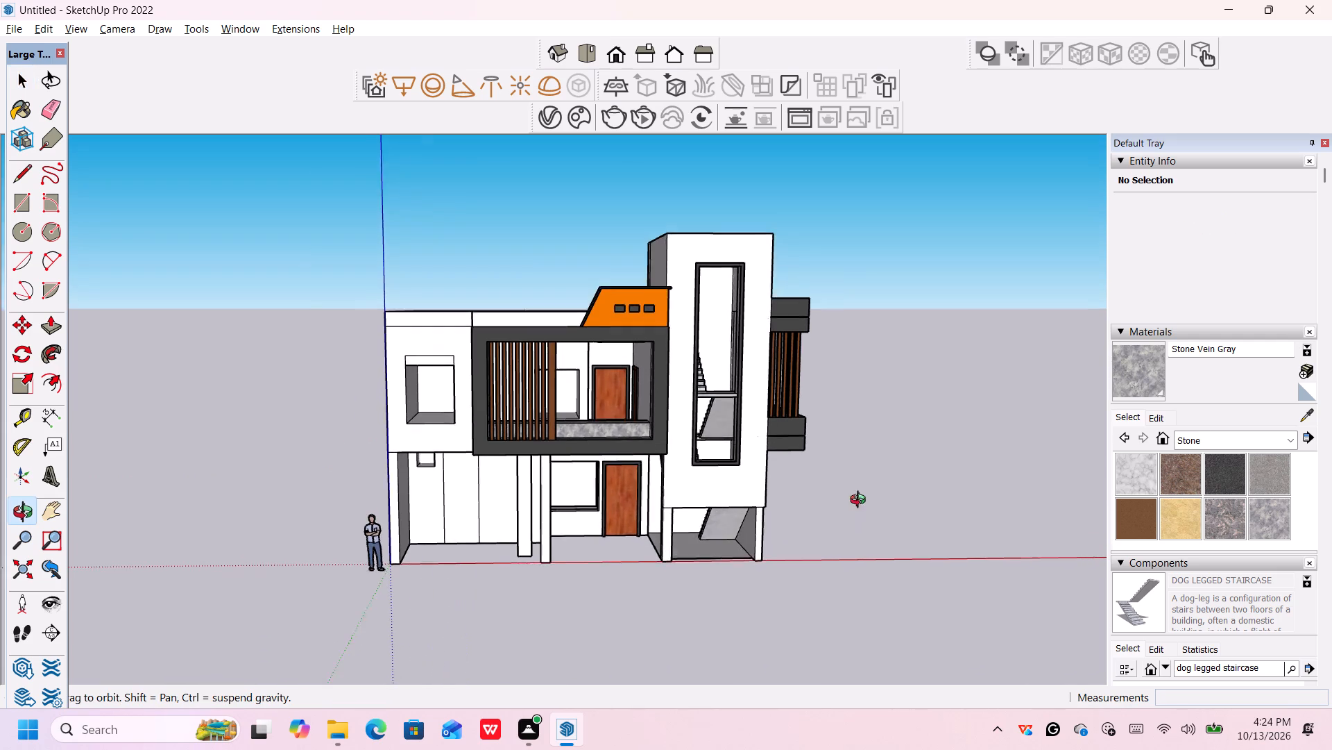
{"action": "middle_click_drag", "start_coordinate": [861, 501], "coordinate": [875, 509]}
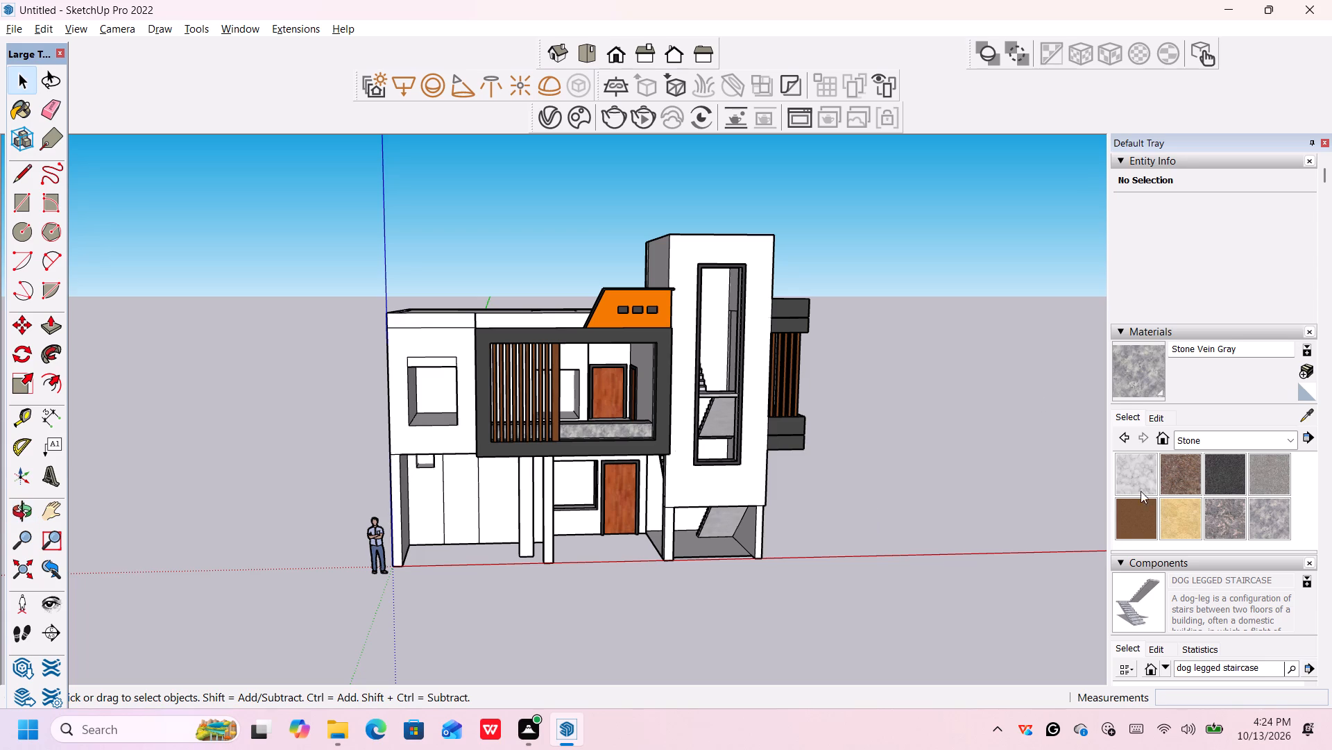
Search the component library for "glass windows".
{"action": "scroll", "coordinate": [1230, 531], "scroll_direction": "down", "scroll_amount": 1}
{"action": "scroll", "coordinate": [1329, 624], "scroll_direction": "down", "scroll_amount": 2}
{"action": "left_click", "coordinate": [1266, 422]}
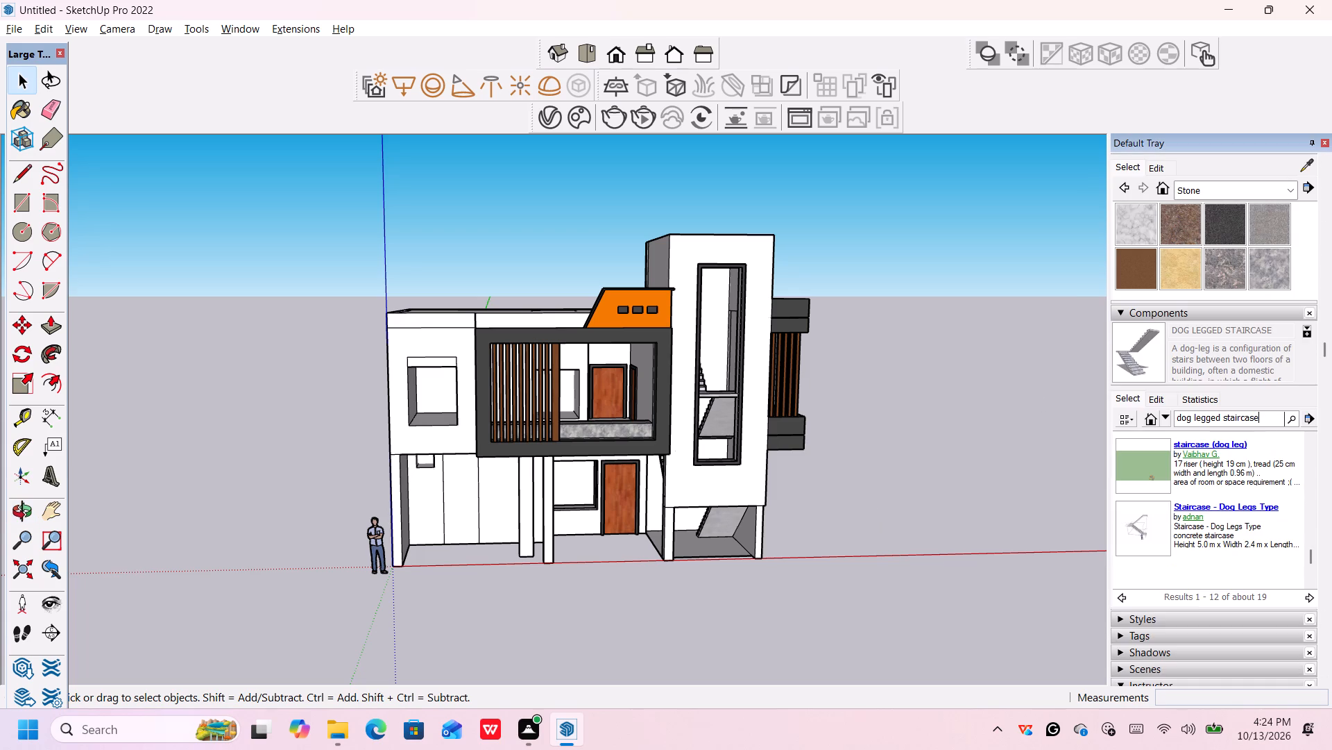
{"action": "left_click_drag", "start_coordinate": [1268, 424], "coordinate": [1143, 433]}
{"action": "key", "text": "BackSpace"}
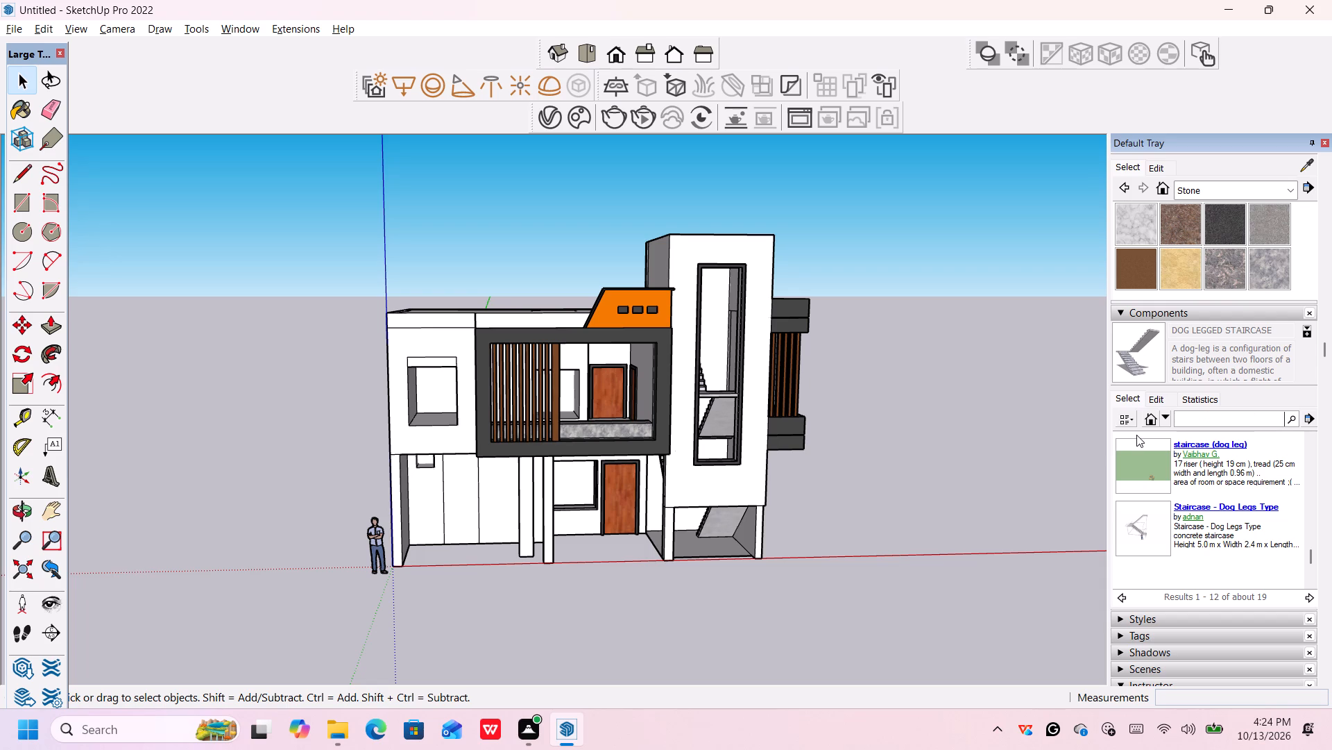
{"action": "type", "text": "glass"}
{"action": "key", "text": "space"}
{"action": "type", "text": "win"}
{"action": "type", "text": "do"}
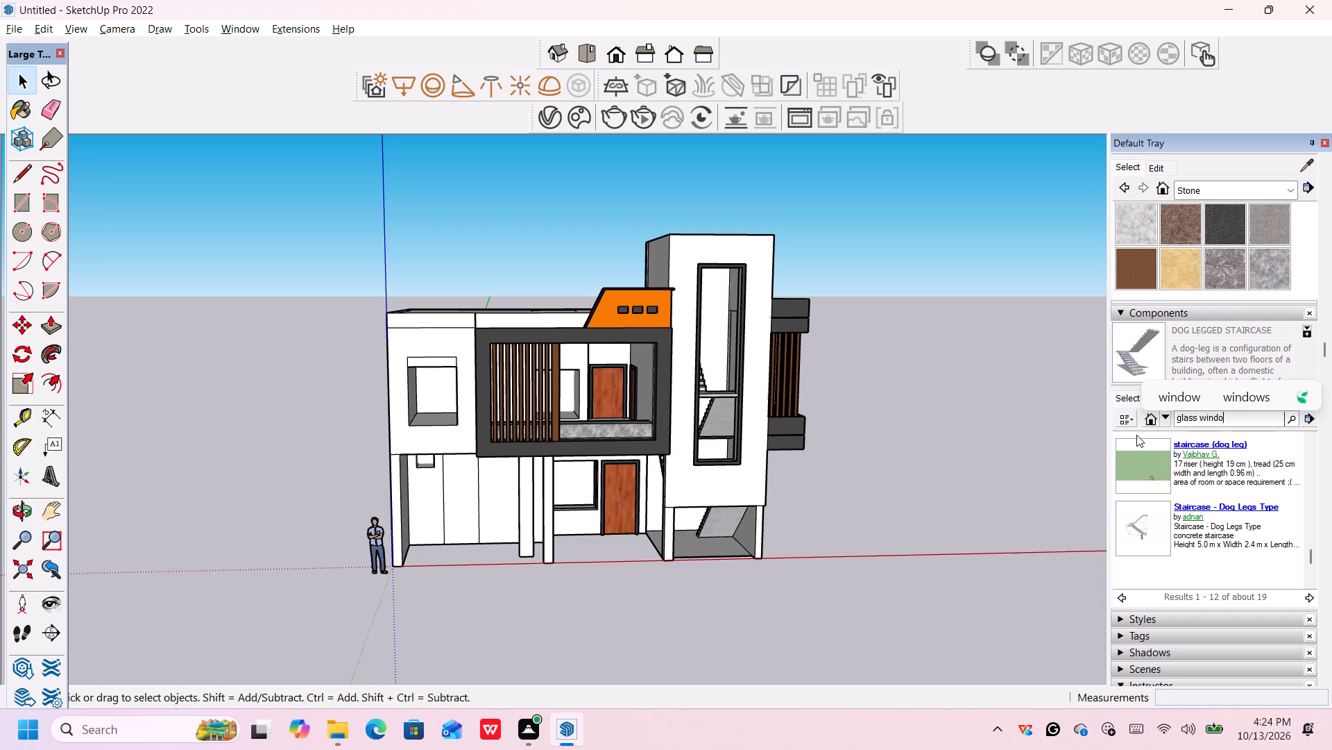
{"action": "type", "text": "ws"}
{"action": "key", "text": "Return"}
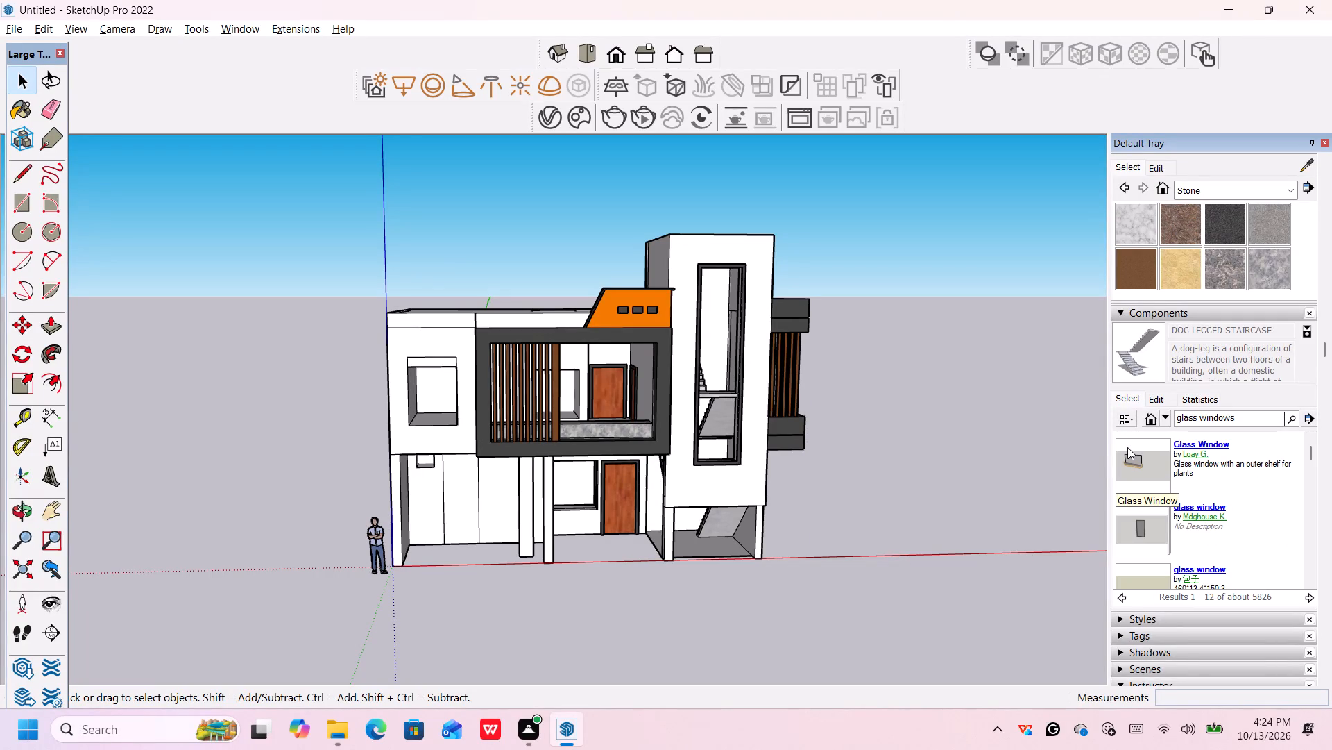
Browse the glass window results and load the "window glass" model.
{"action": "scroll", "coordinate": [1145, 456], "scroll_direction": "down", "scroll_amount": 1}
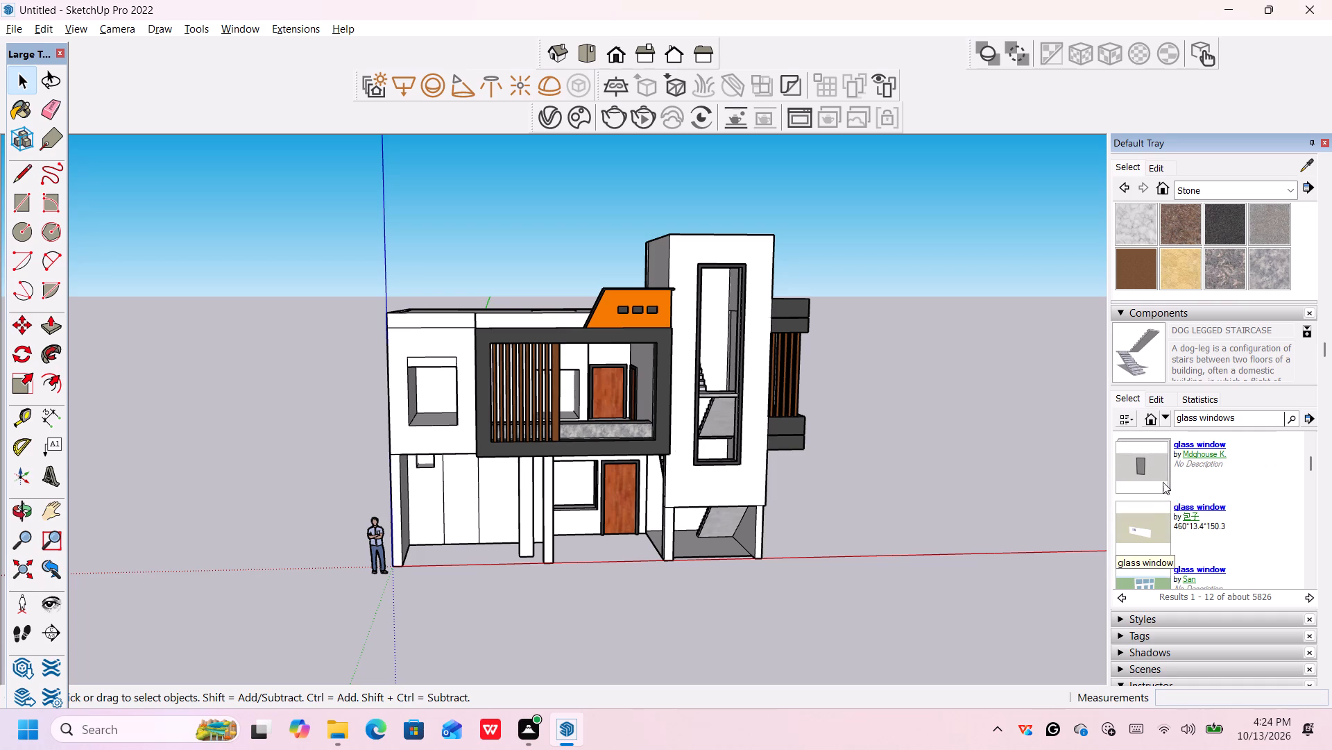
{"action": "scroll", "coordinate": [1168, 503], "scroll_direction": "down", "scroll_amount": 3}
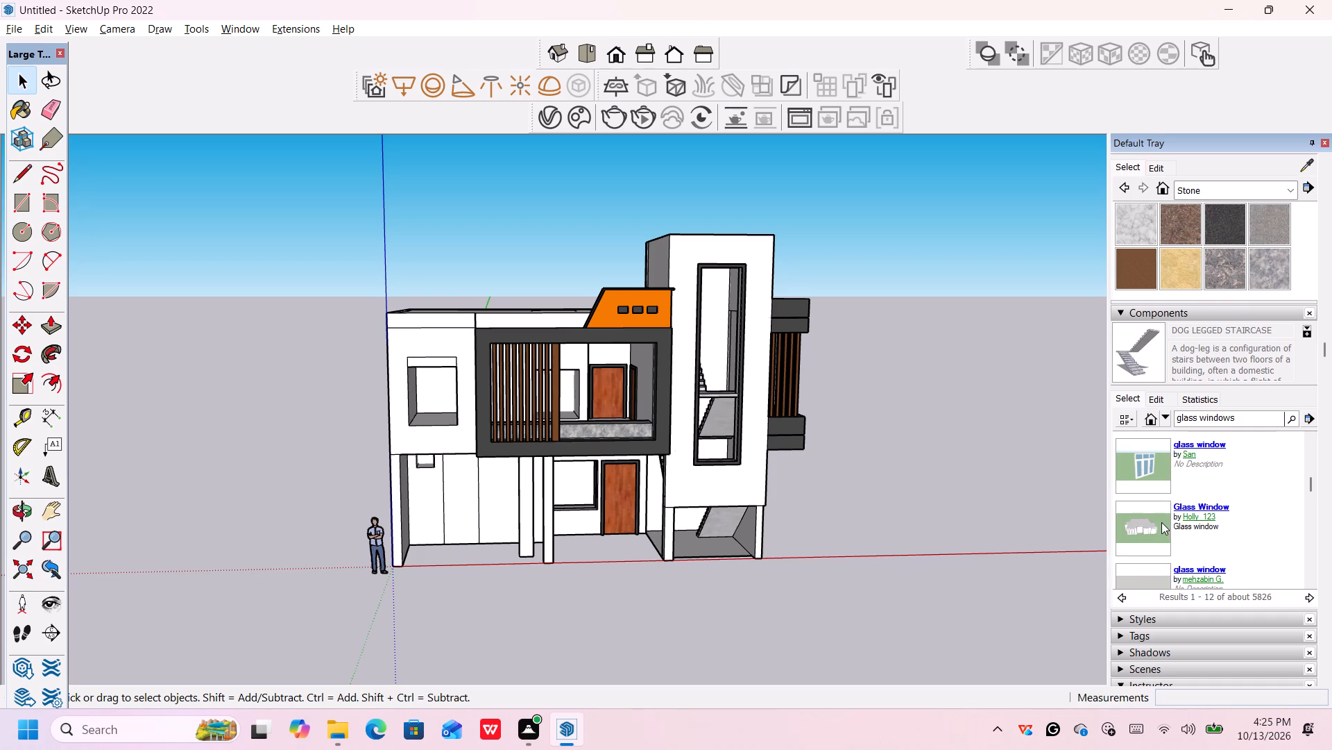
{"action": "scroll", "coordinate": [1161, 522], "scroll_direction": "down", "scroll_amount": 3}
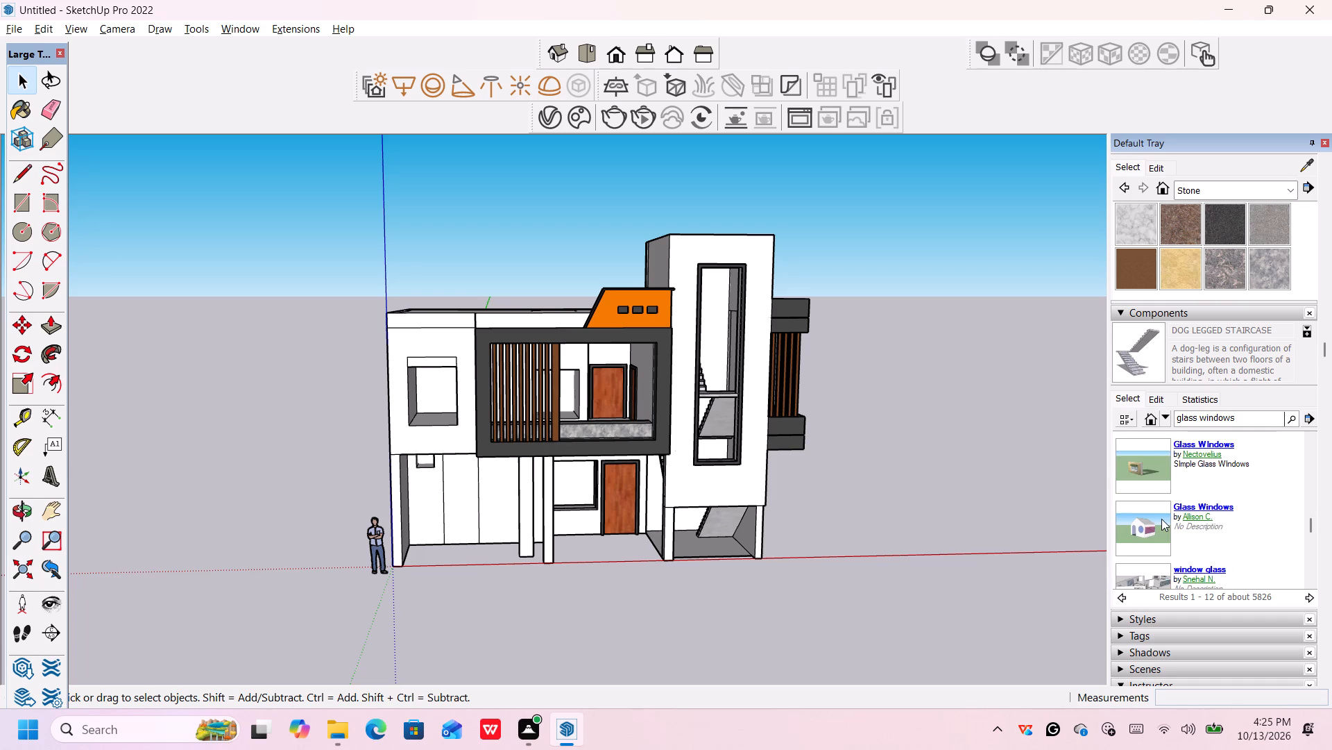
{"action": "scroll", "coordinate": [1161, 519], "scroll_direction": "down", "scroll_amount": 2}
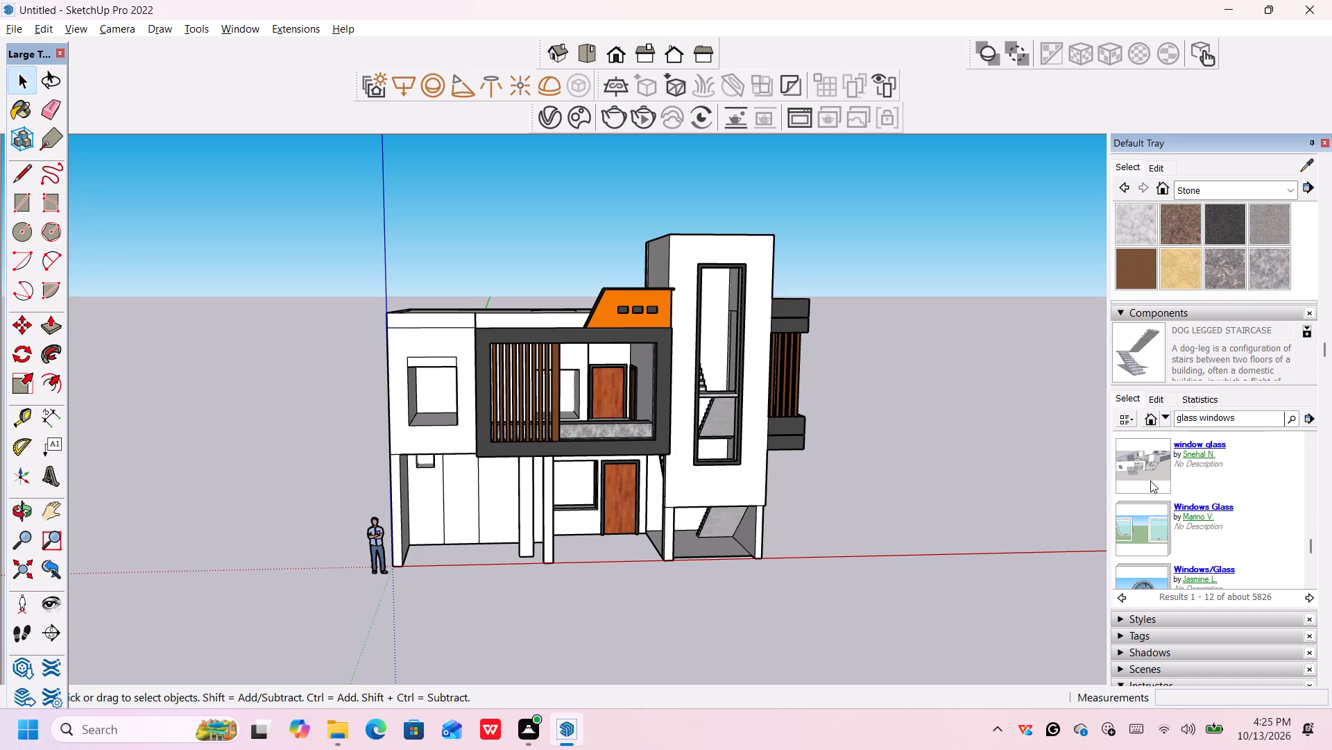
{"action": "scroll", "coordinate": [1149, 513], "scroll_direction": "down", "scroll_amount": 1}
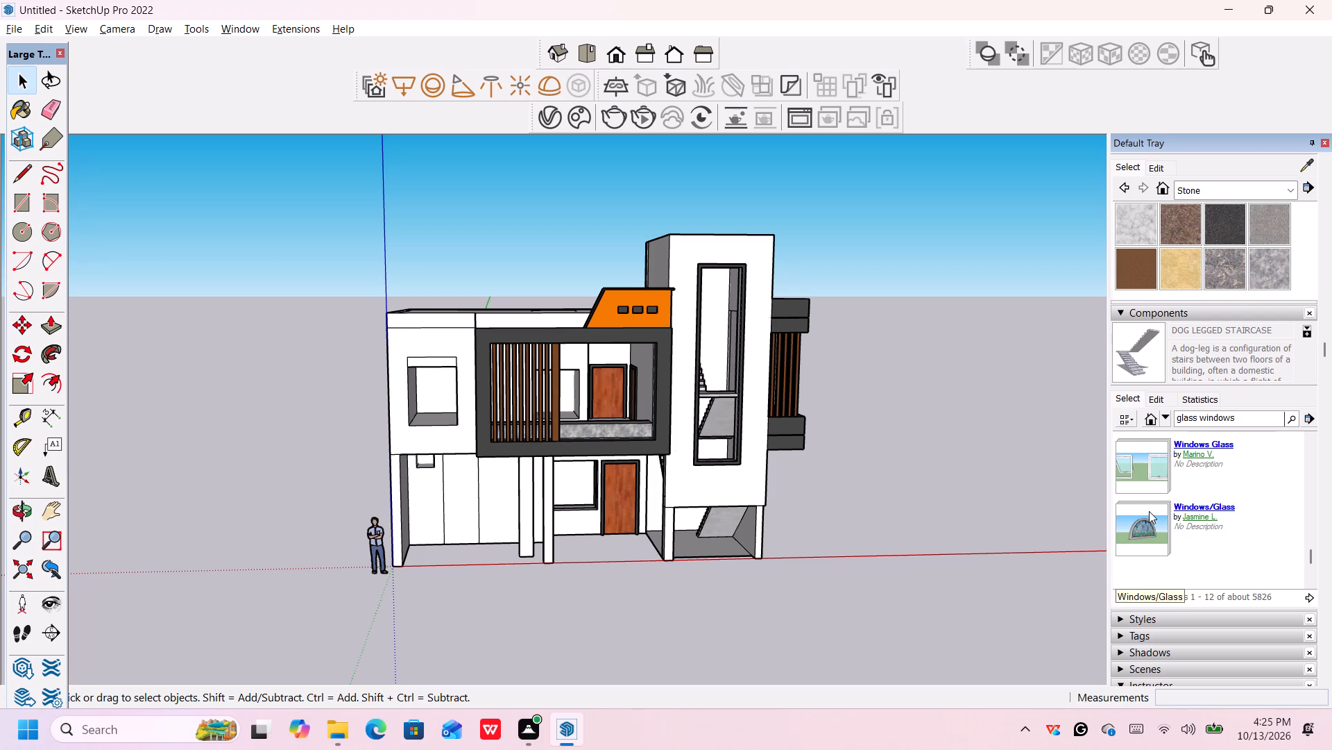
{"action": "scroll", "coordinate": [1149, 511], "scroll_direction": "up", "scroll_amount": 2}
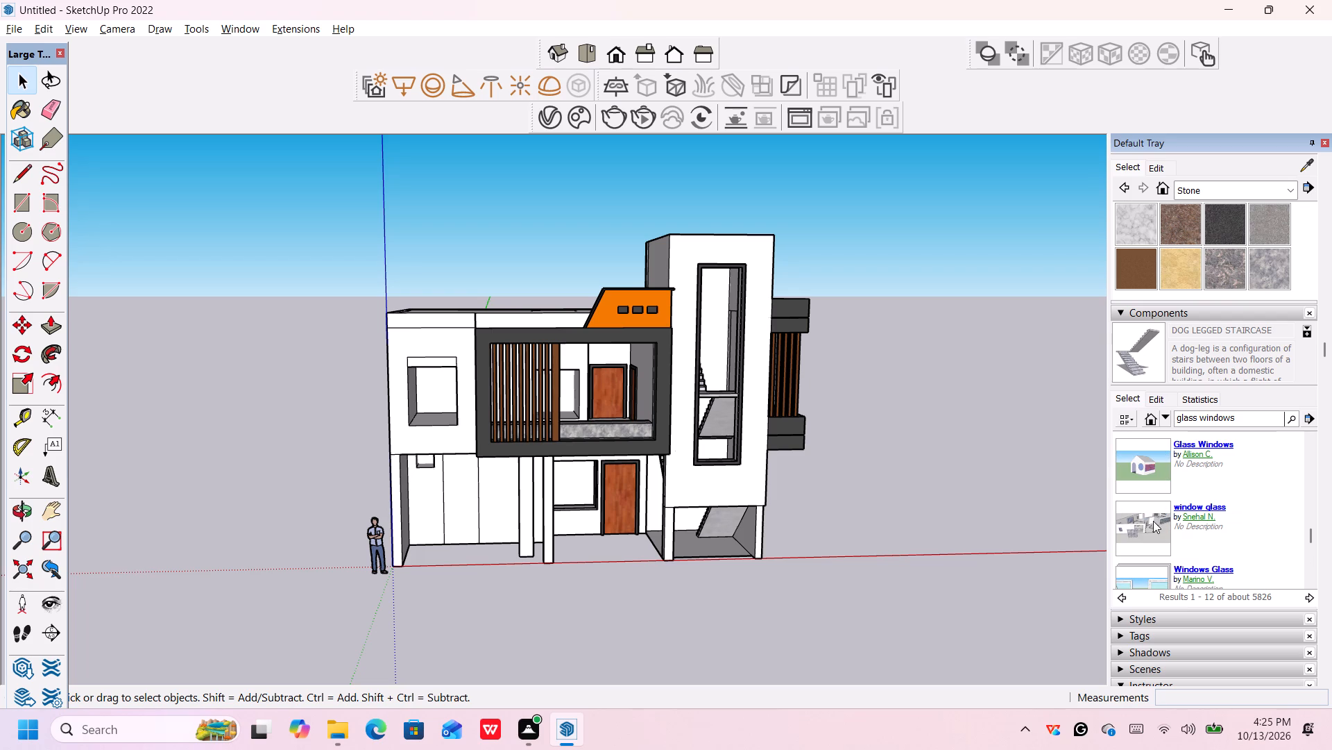
{"action": "left_click", "coordinate": [1153, 521]}
{"action": "left_click", "coordinate": [1153, 522]}
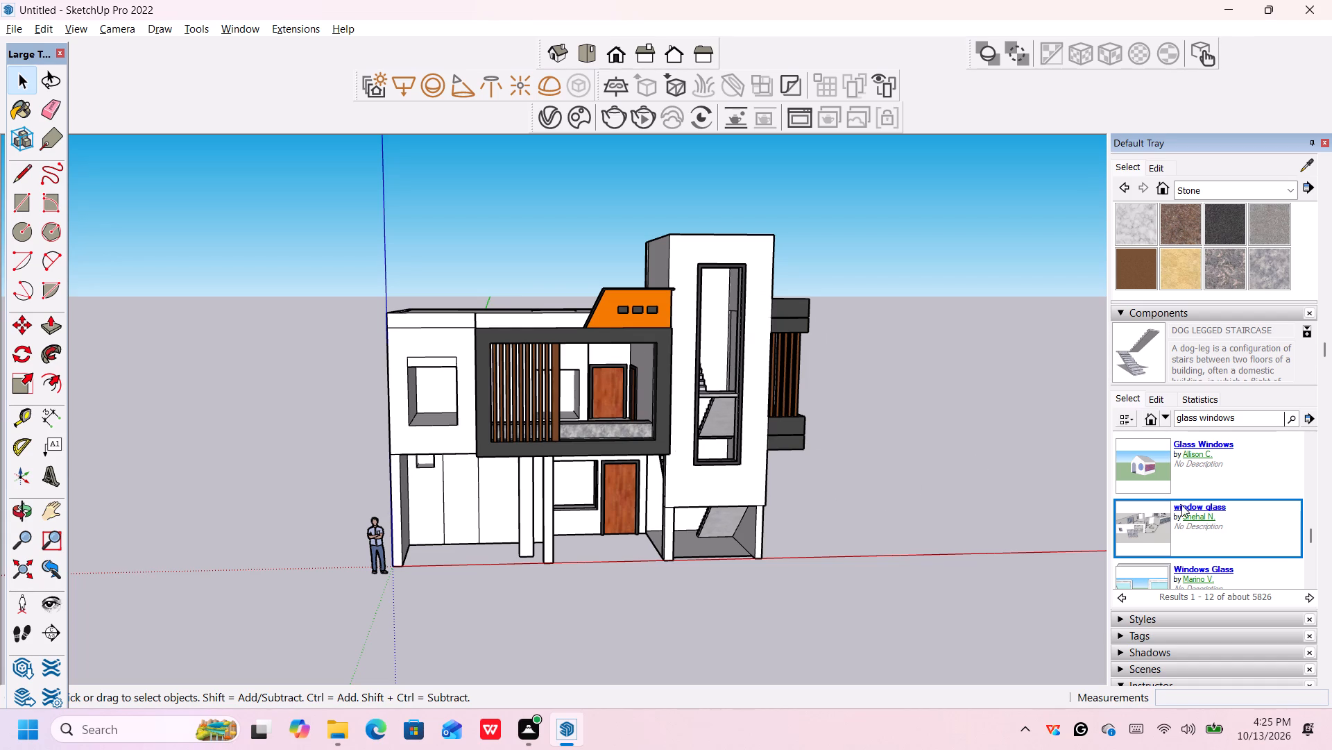
Place the "window glass" component on open ground beside the house, beyond the side balcony.
{"action": "scroll", "coordinate": [1183, 505], "scroll_direction": "up", "scroll_amount": 3}
{"action": "left_click", "coordinate": [814, 426]}
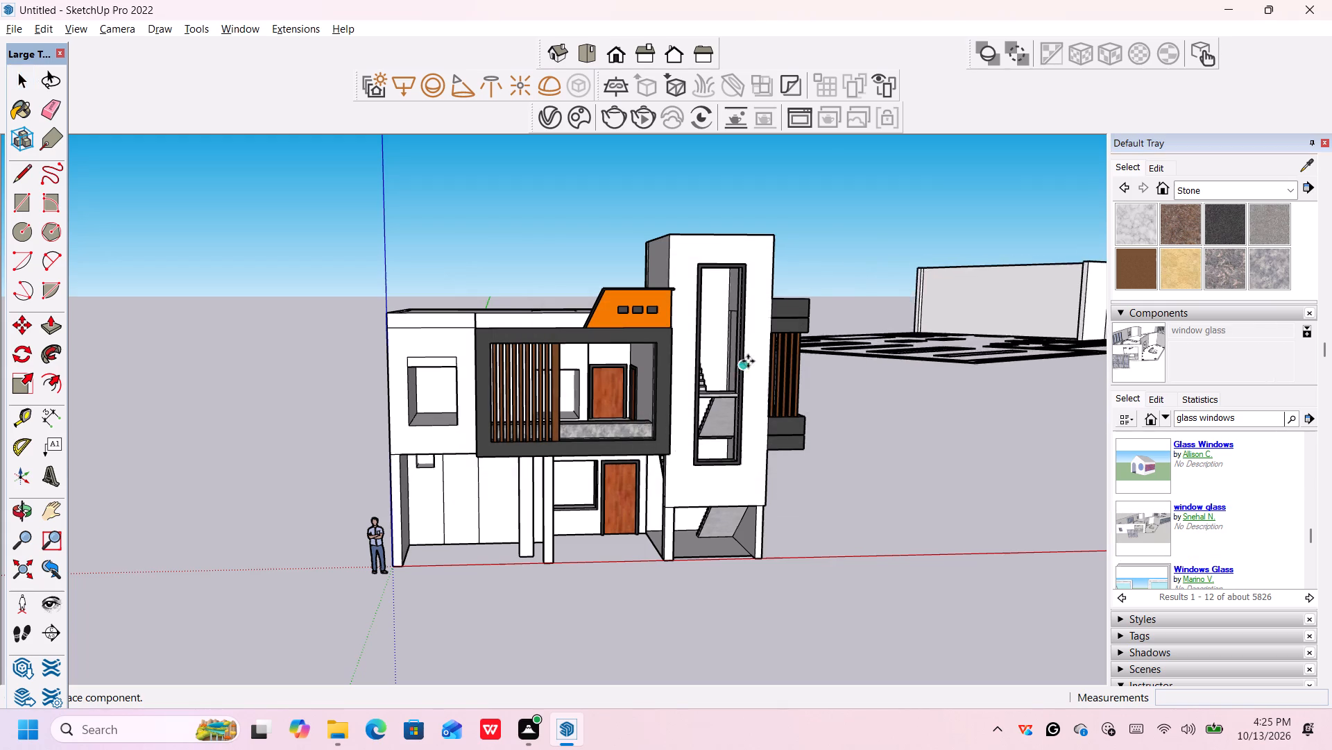
{"action": "scroll", "coordinate": [912, 583], "scroll_direction": "down", "scroll_amount": 7}
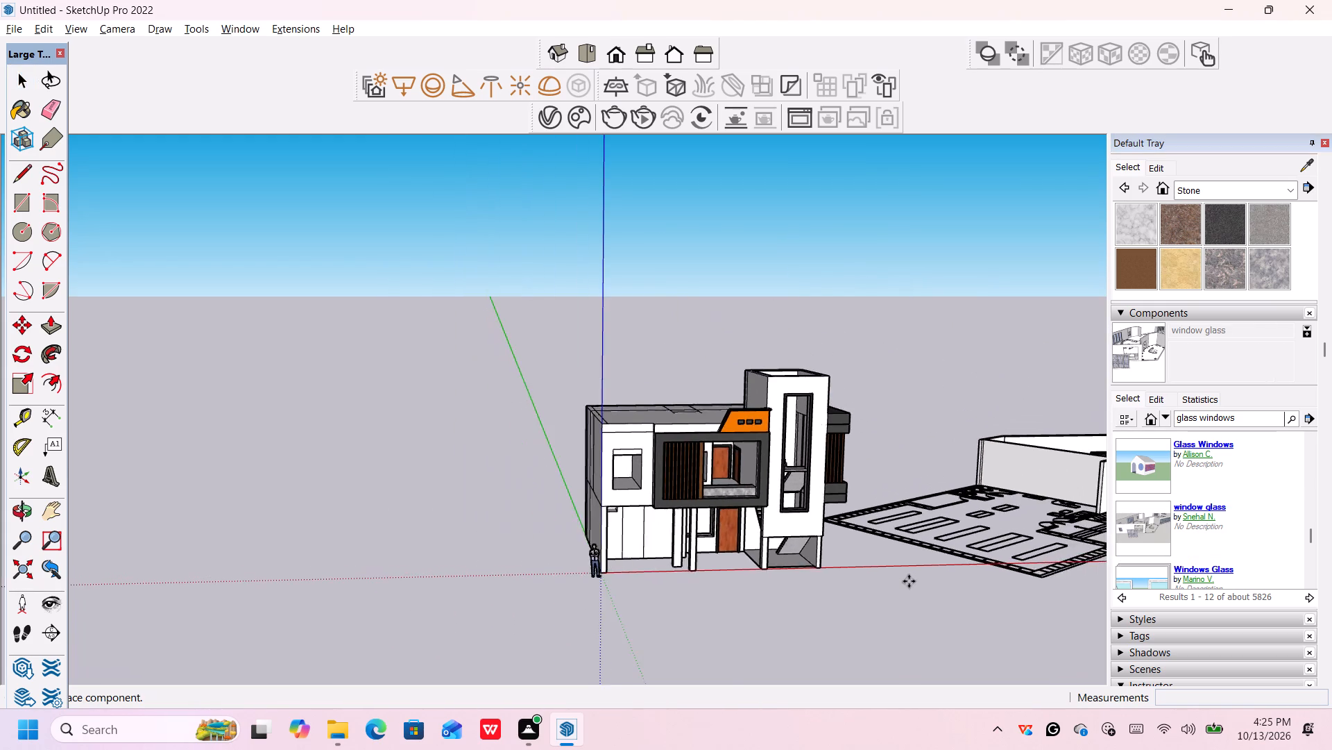
{"action": "scroll", "coordinate": [909, 581], "scroll_direction": "down", "scroll_amount": 18}
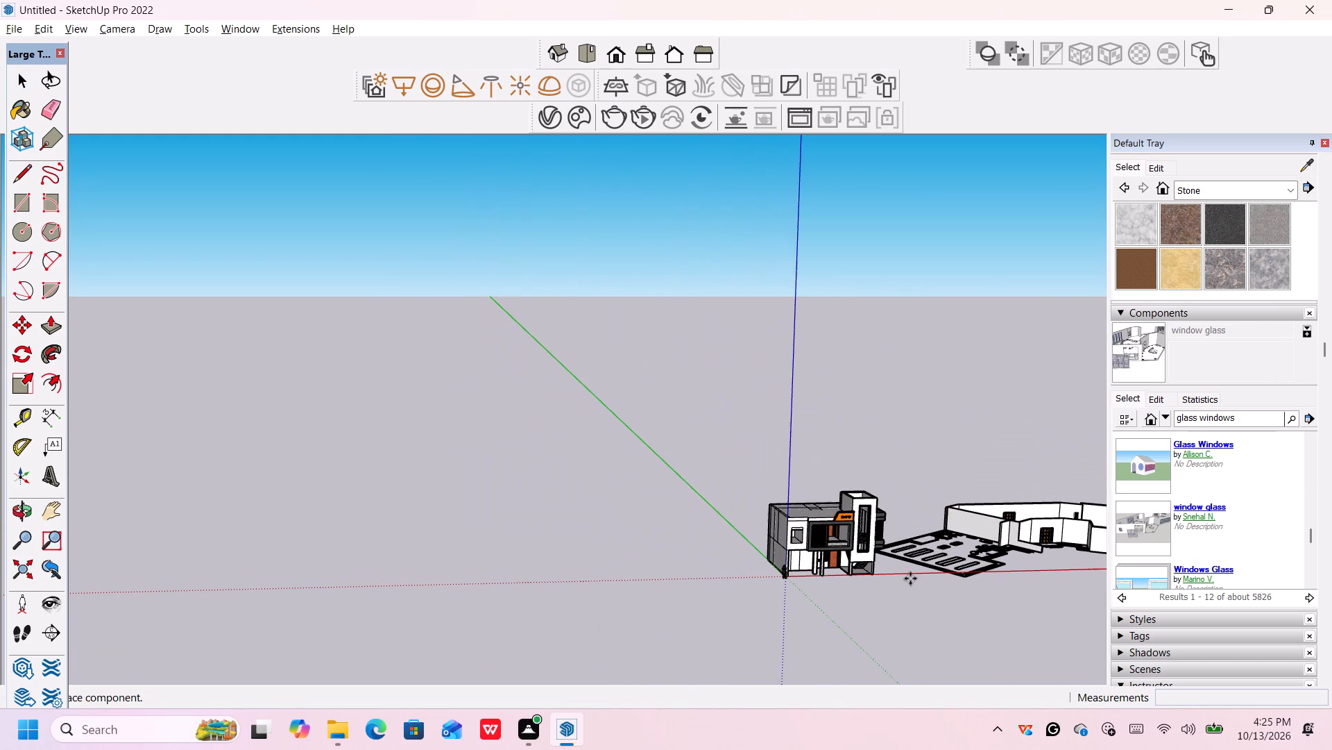
{"action": "middle_click_drag", "start_coordinate": [912, 581], "coordinate": [519, 505]}
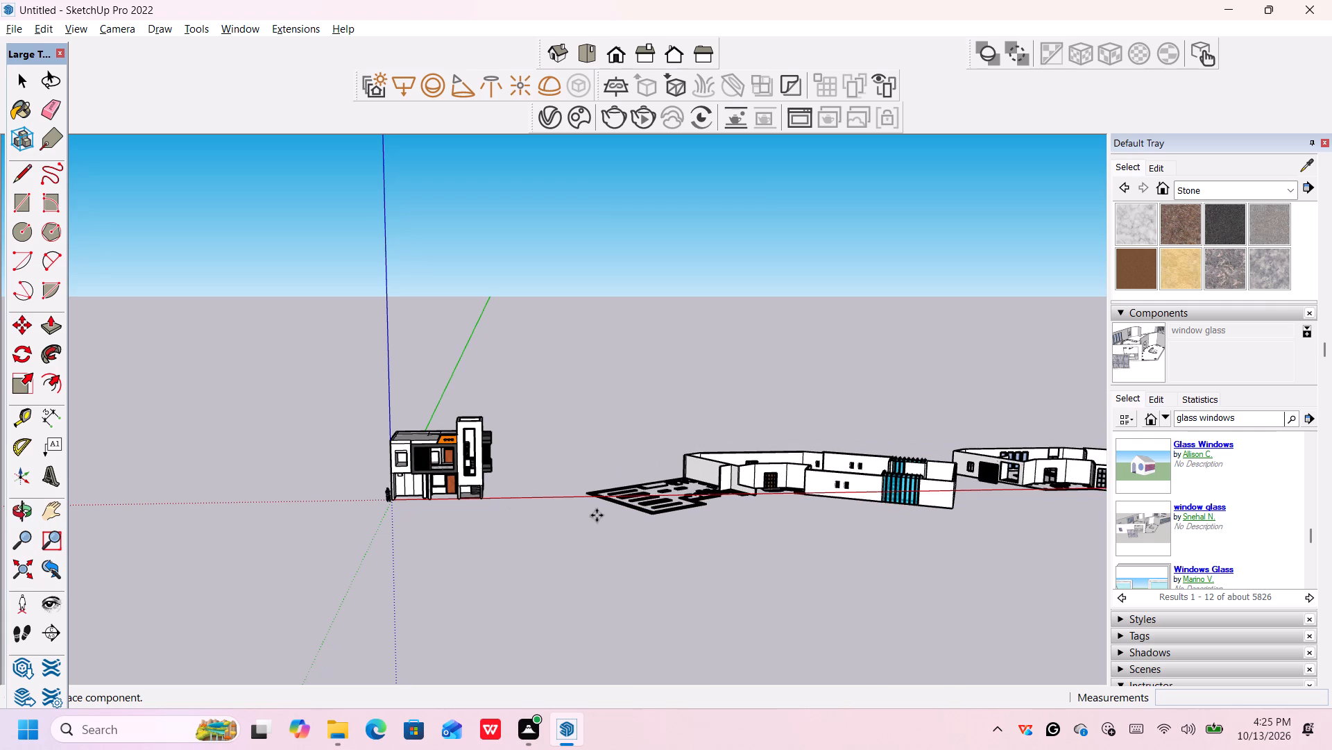
{"action": "left_click", "coordinate": [597, 521]}
Explode the placed "window glass" component beside the house, then explode its exposed contents a second time.
{"action": "scroll", "coordinate": [862, 481], "scroll_direction": "up", "scroll_amount": 5}
{"action": "scroll", "coordinate": [943, 511], "scroll_direction": "up", "scroll_amount": 9}
{"action": "middle_click_drag", "start_coordinate": [929, 525], "coordinate": [948, 616]}
{"action": "scroll", "coordinate": [554, 500], "scroll_direction": "down", "scroll_amount": 6}
{"action": "scroll", "coordinate": [554, 499], "scroll_direction": "up", "scroll_amount": 1}
{"action": "scroll", "coordinate": [668, 455], "scroll_direction": "down", "scroll_amount": 7}
{"action": "scroll", "coordinate": [854, 431], "scroll_direction": "down", "scroll_amount": 4}
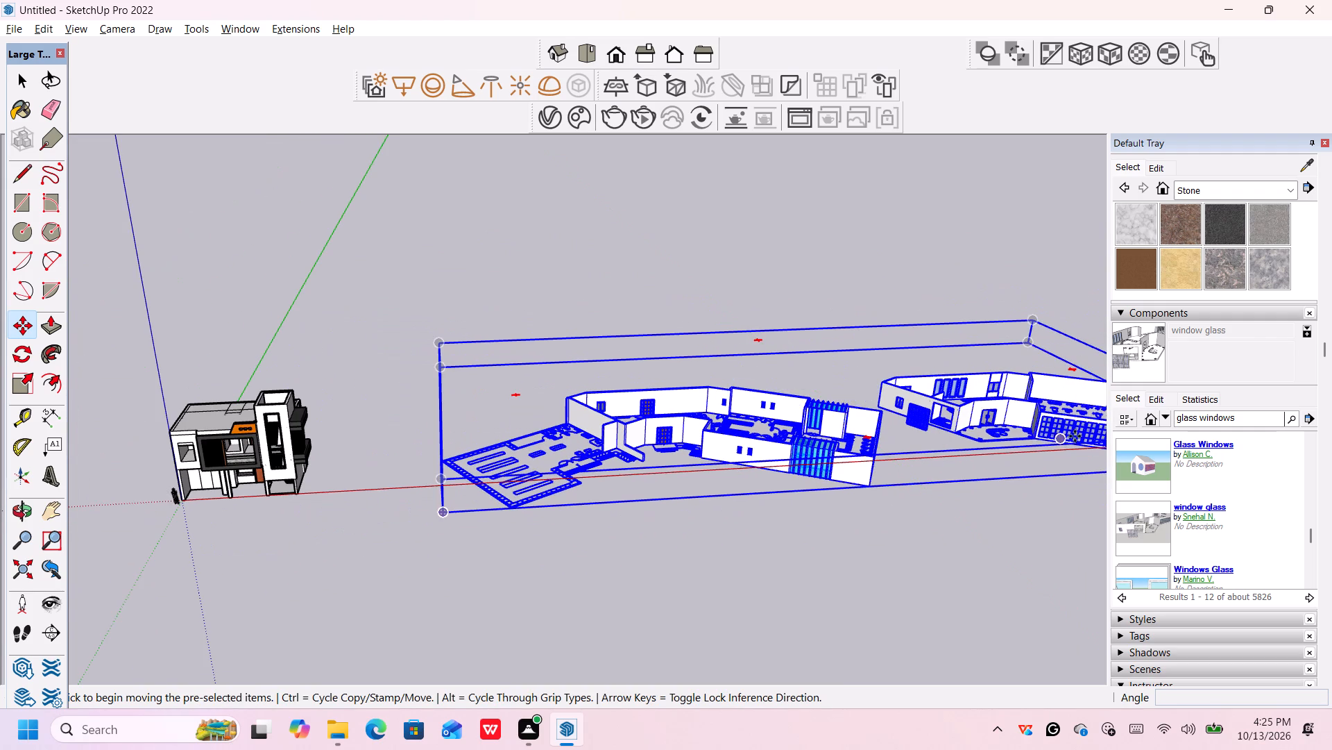
{"action": "middle_click_drag", "start_coordinate": [1072, 439], "coordinate": [1082, 445]}
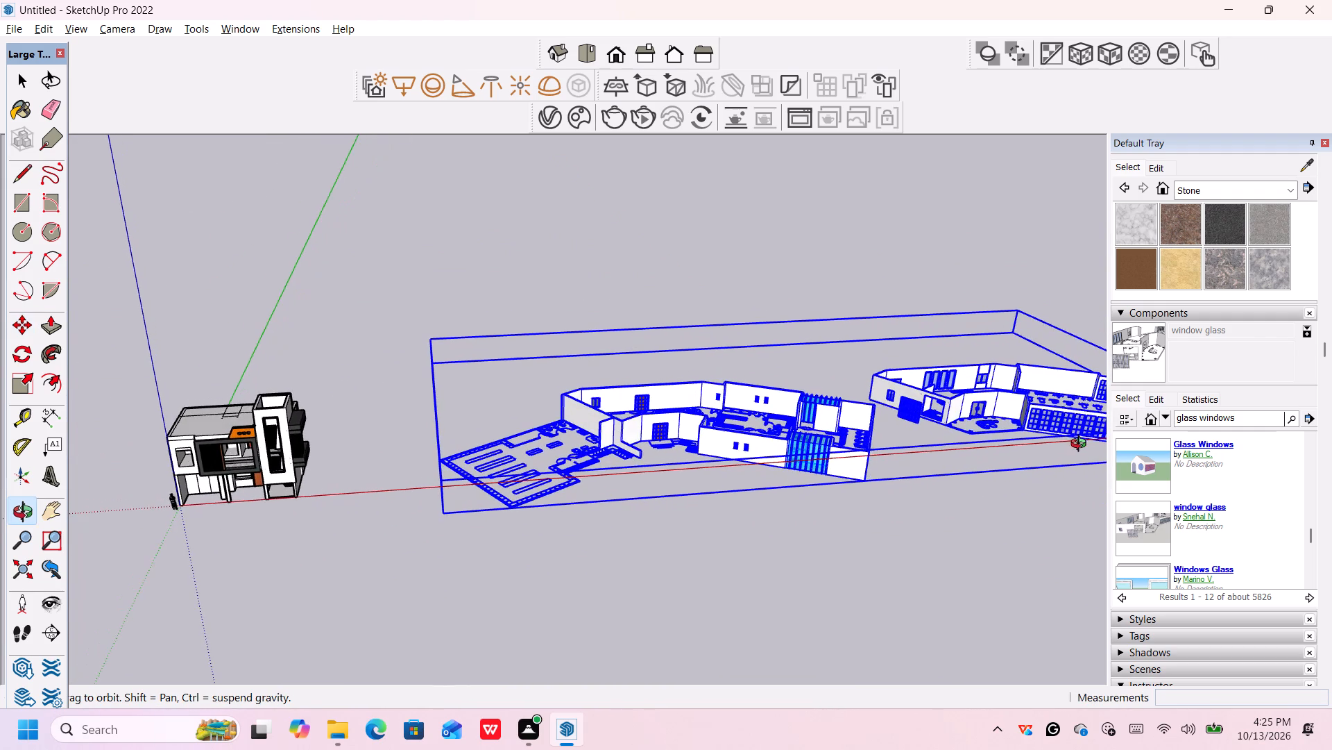
{"action": "middle_click_drag", "start_coordinate": [1082, 445], "coordinate": [682, 439]}
{"action": "right_click", "coordinate": [704, 421]}
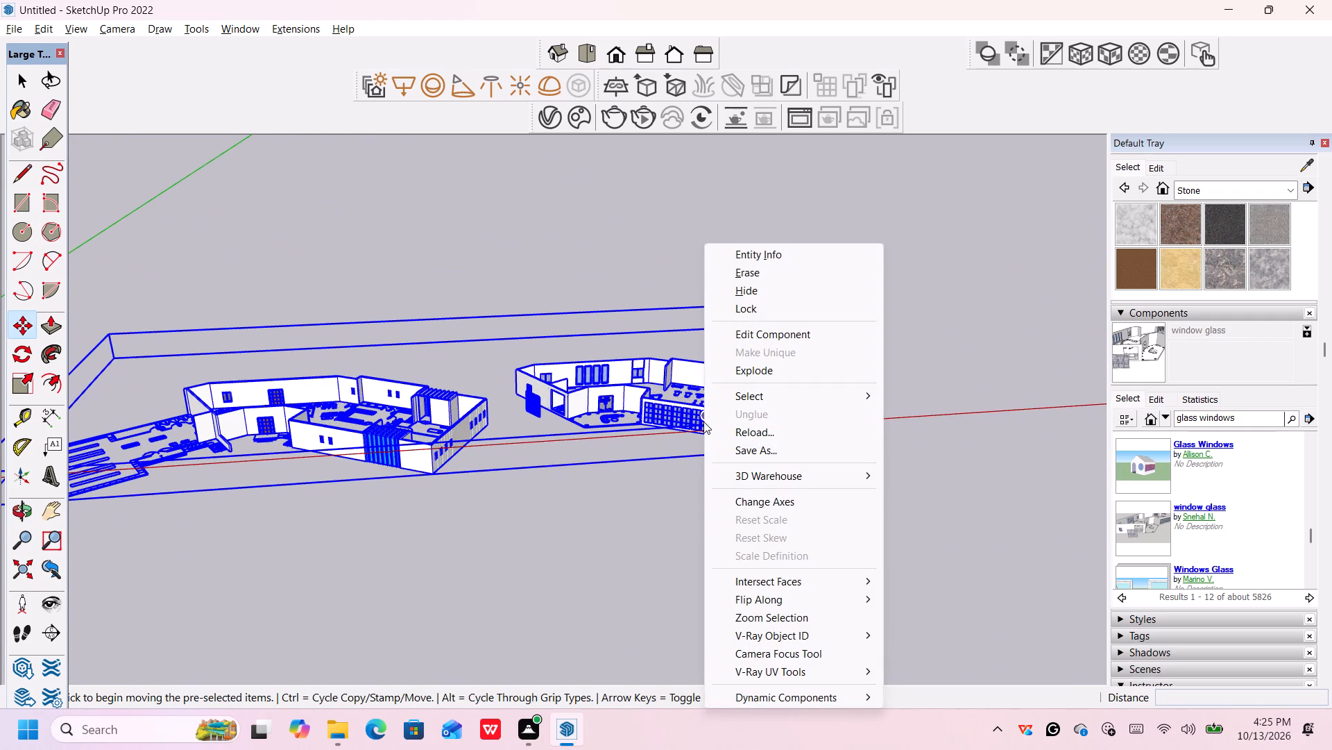
{"action": "left_click", "coordinate": [771, 375]}
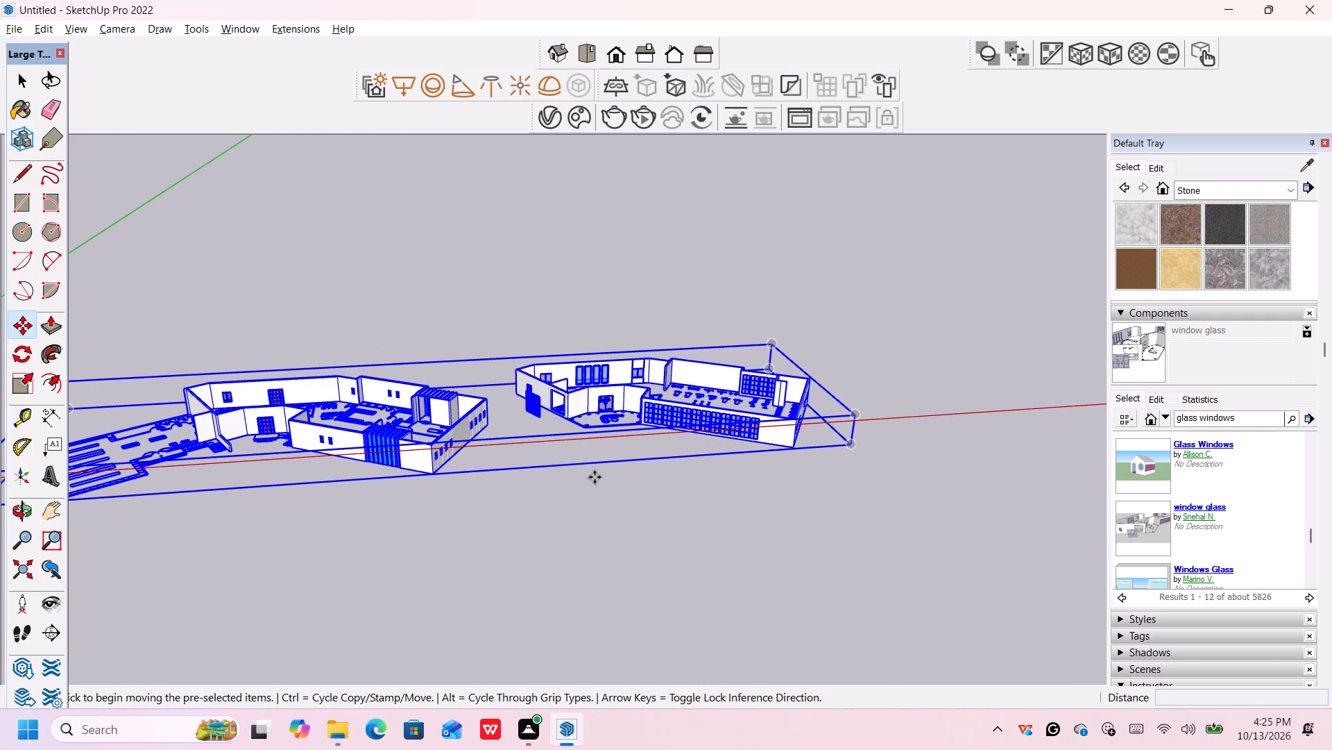
{"action": "right_click", "coordinate": [651, 409]}
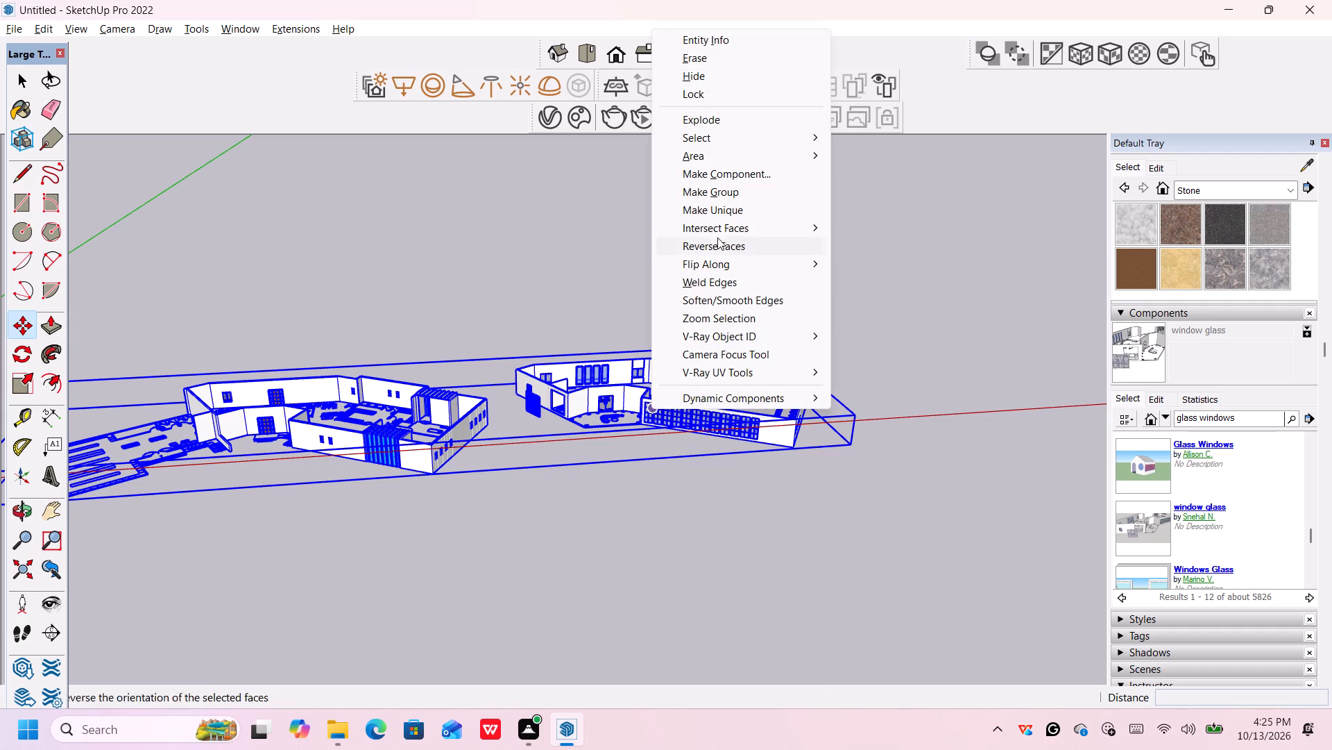
{"action": "left_click", "coordinate": [769, 122]}
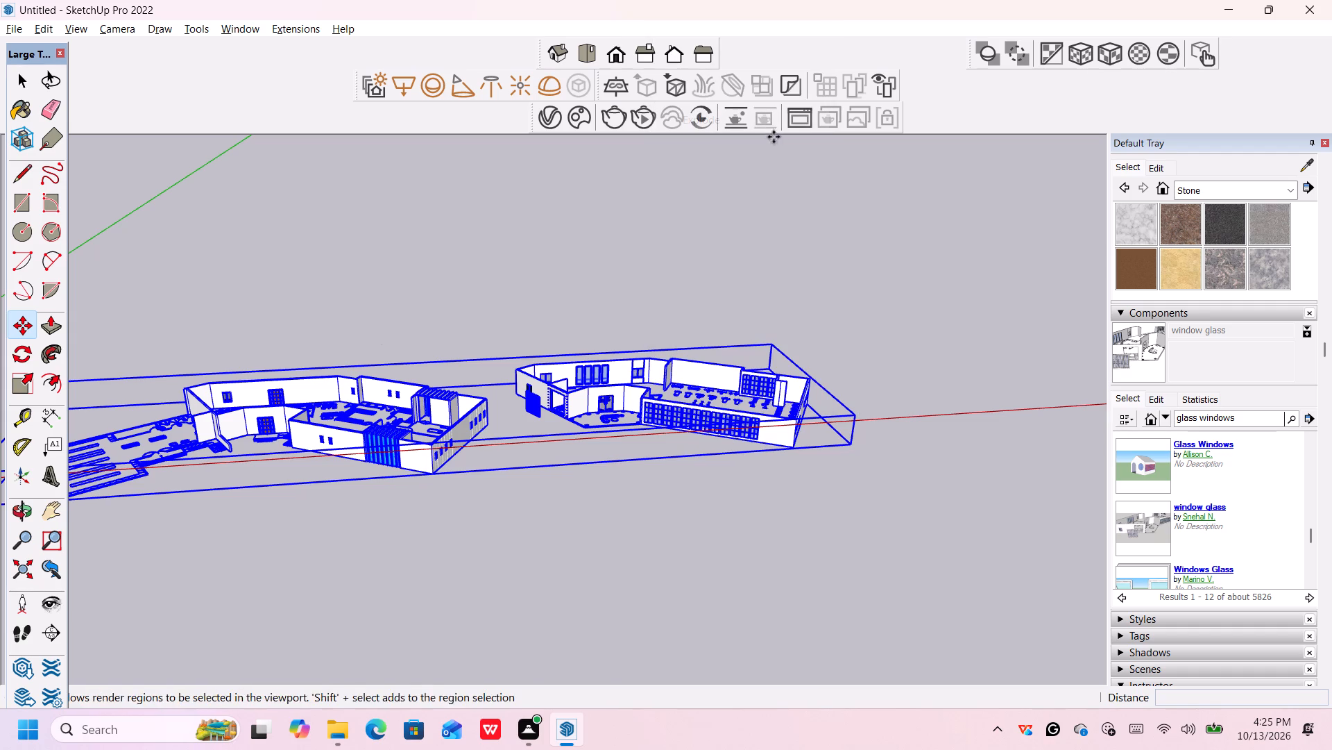
Move the selected building model in two moves of about 94' and 208', ending in front of the red axis.
{"action": "scroll", "coordinate": [504, 448], "scroll_direction": "down", "scroll_amount": 3}
{"action": "left_click", "coordinate": [516, 483]}
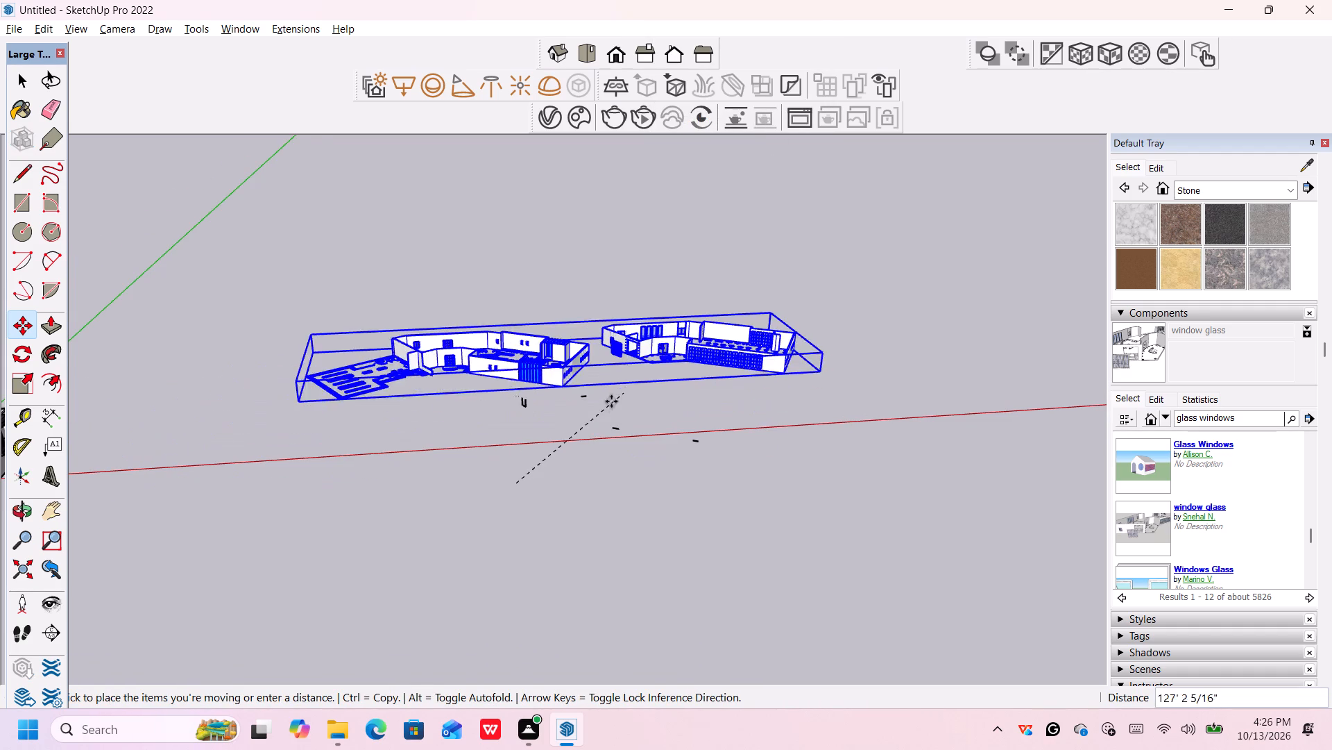
{"action": "left_click", "coordinate": [622, 419]}
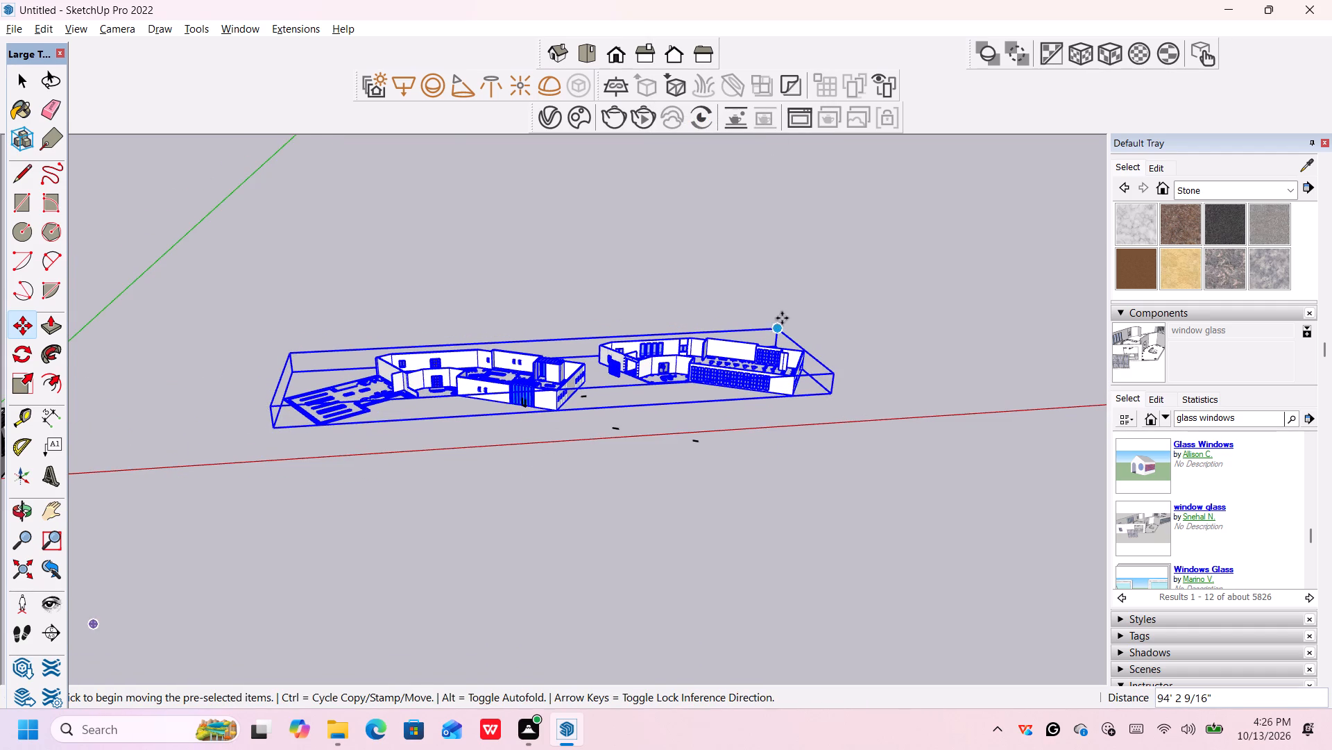
{"action": "left_click_drag", "start_coordinate": [796, 312], "coordinate": [706, 404]}
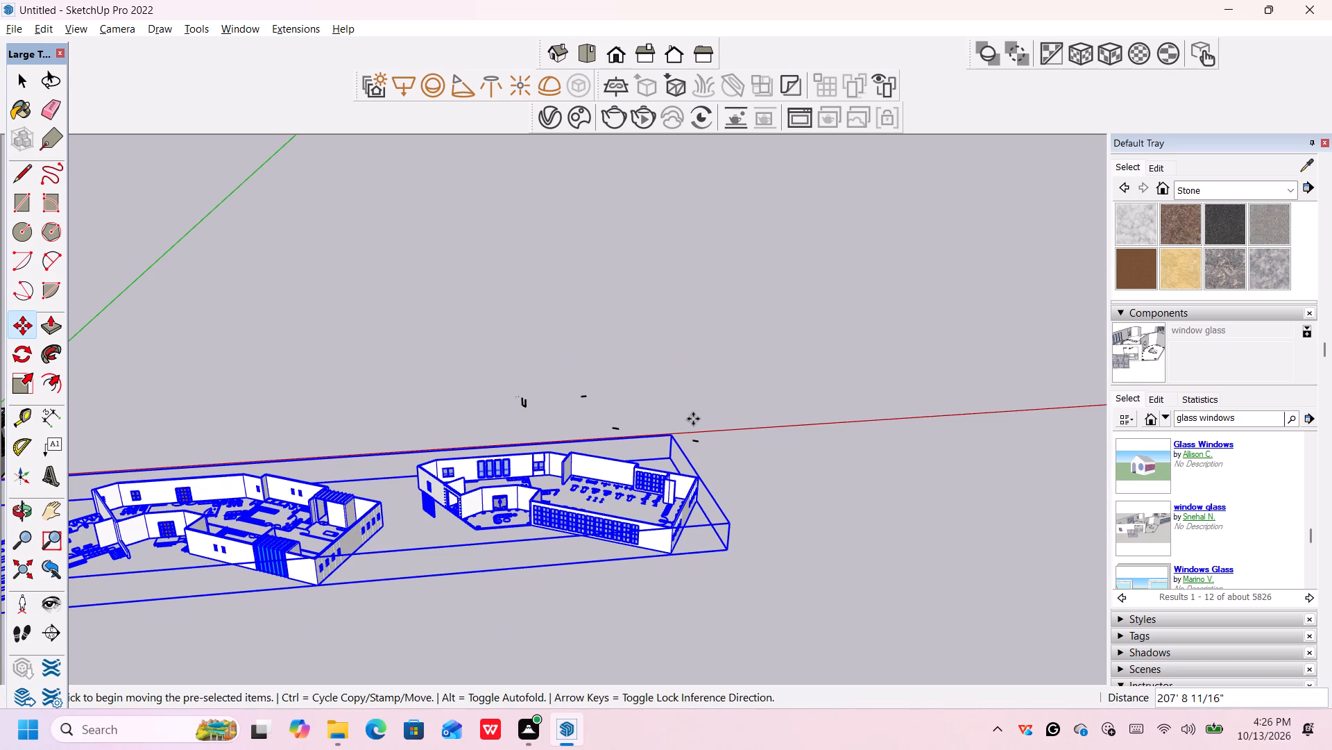
{"action": "left_click", "coordinate": [693, 419]}
{"action": "key", "text": "space"}
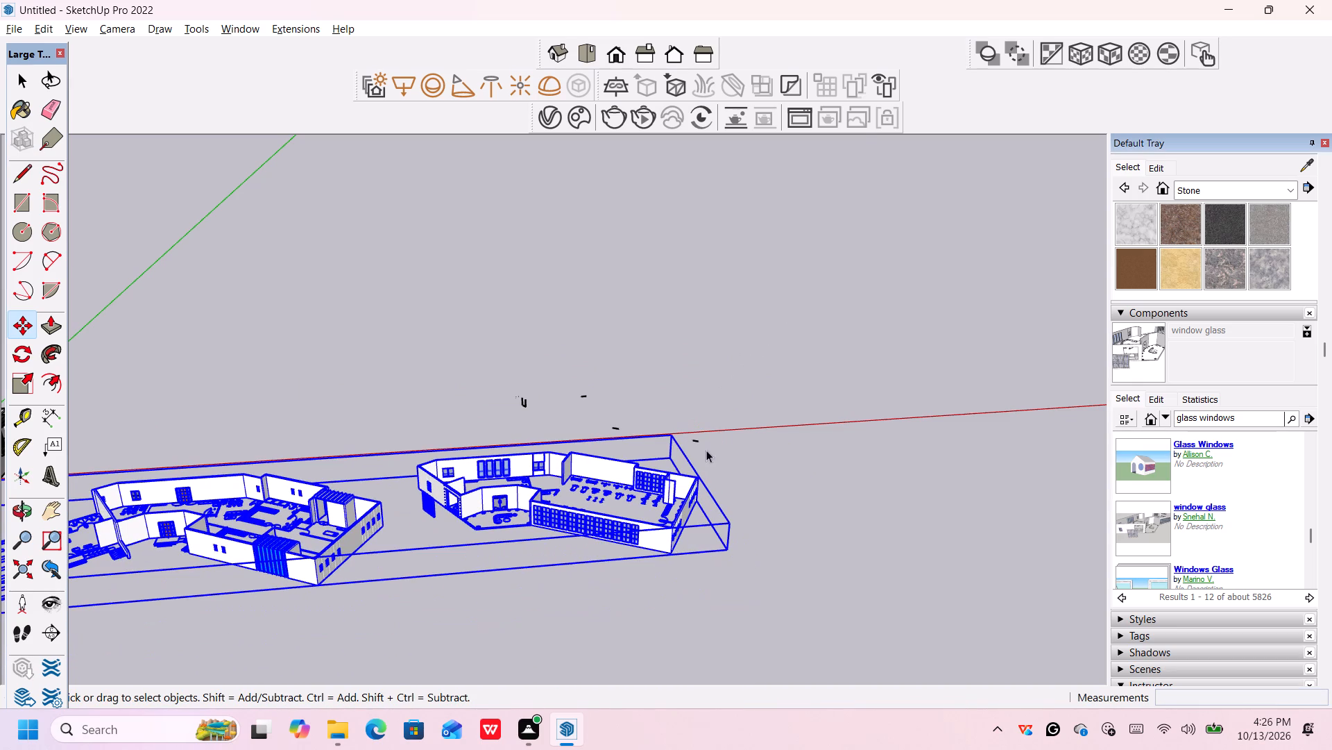
Explode the still-selected building model once more into separate pieces.
{"action": "right_click", "coordinate": [689, 476]}
{"action": "left_click", "coordinate": [804, 196]}
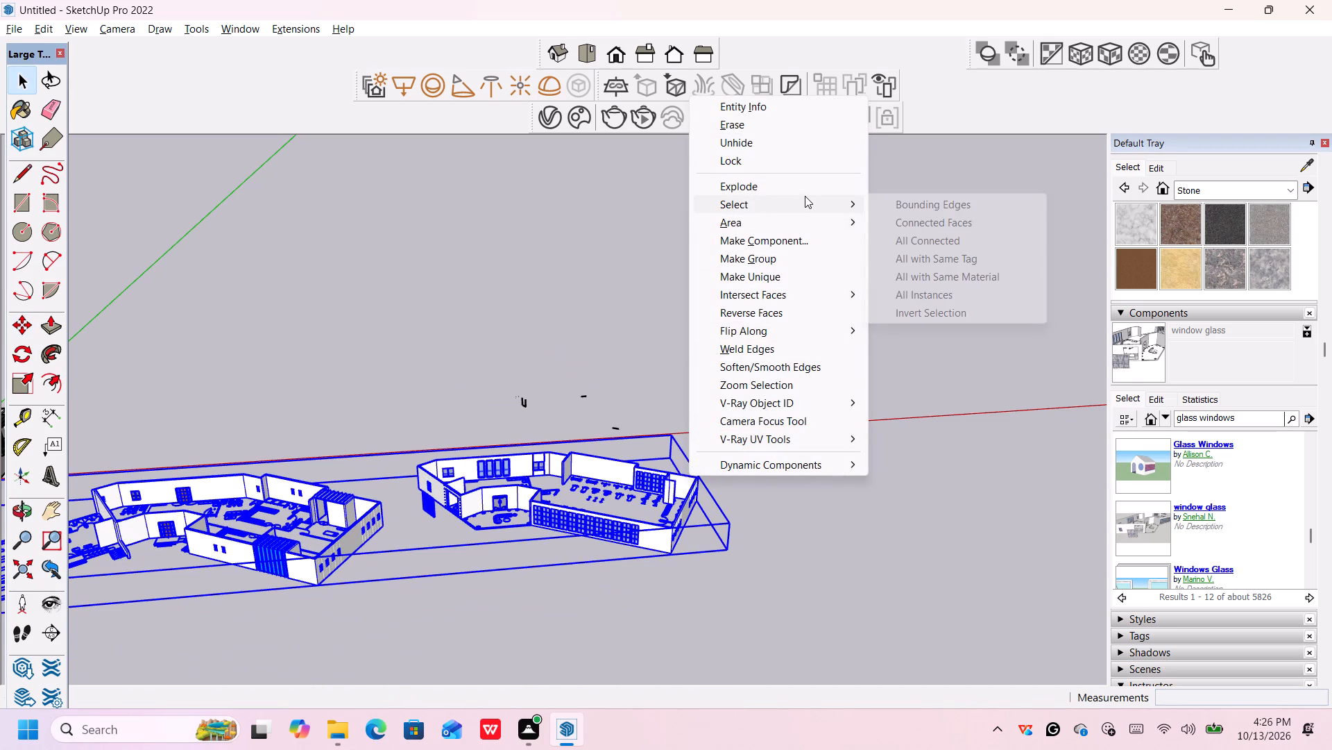
{"action": "left_click", "coordinate": [813, 189]}
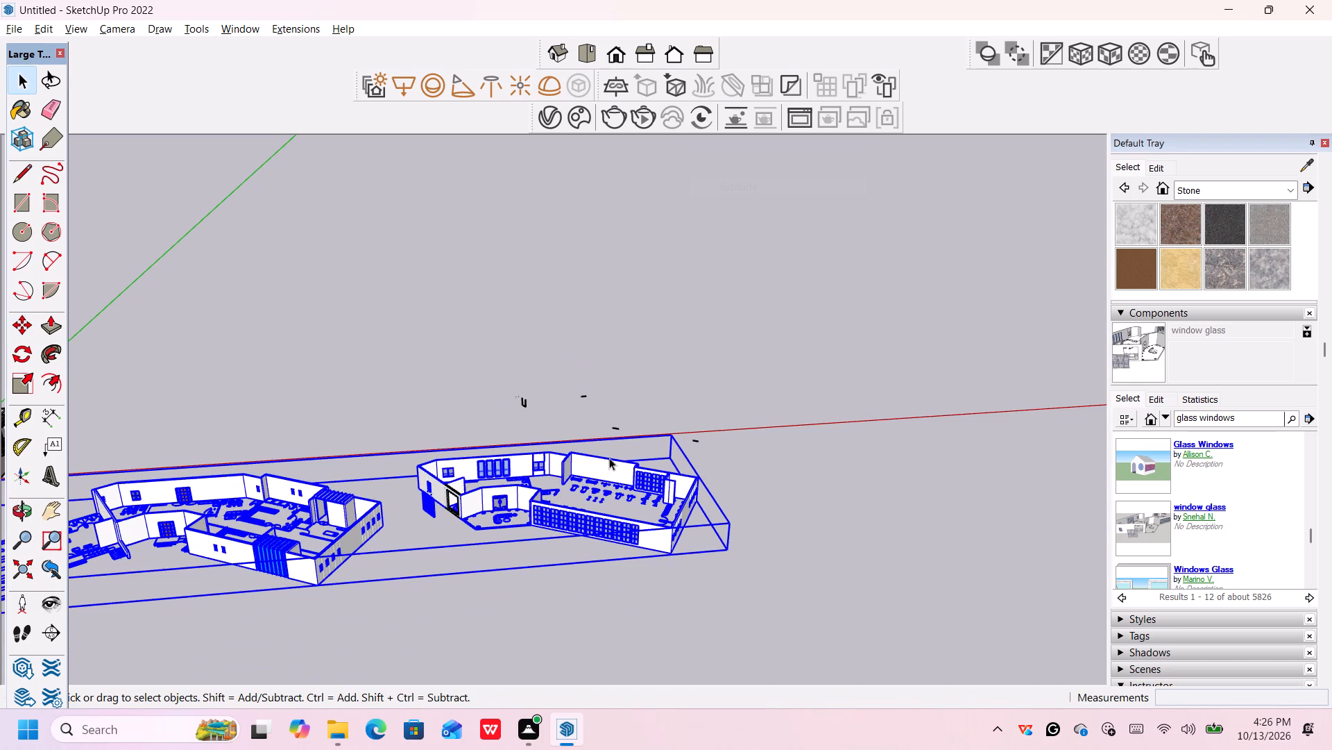
Examine the exploded building's walls and openings for a suitable glass window.
{"action": "middle_click_drag", "start_coordinate": [486, 540], "coordinate": [471, 515]}
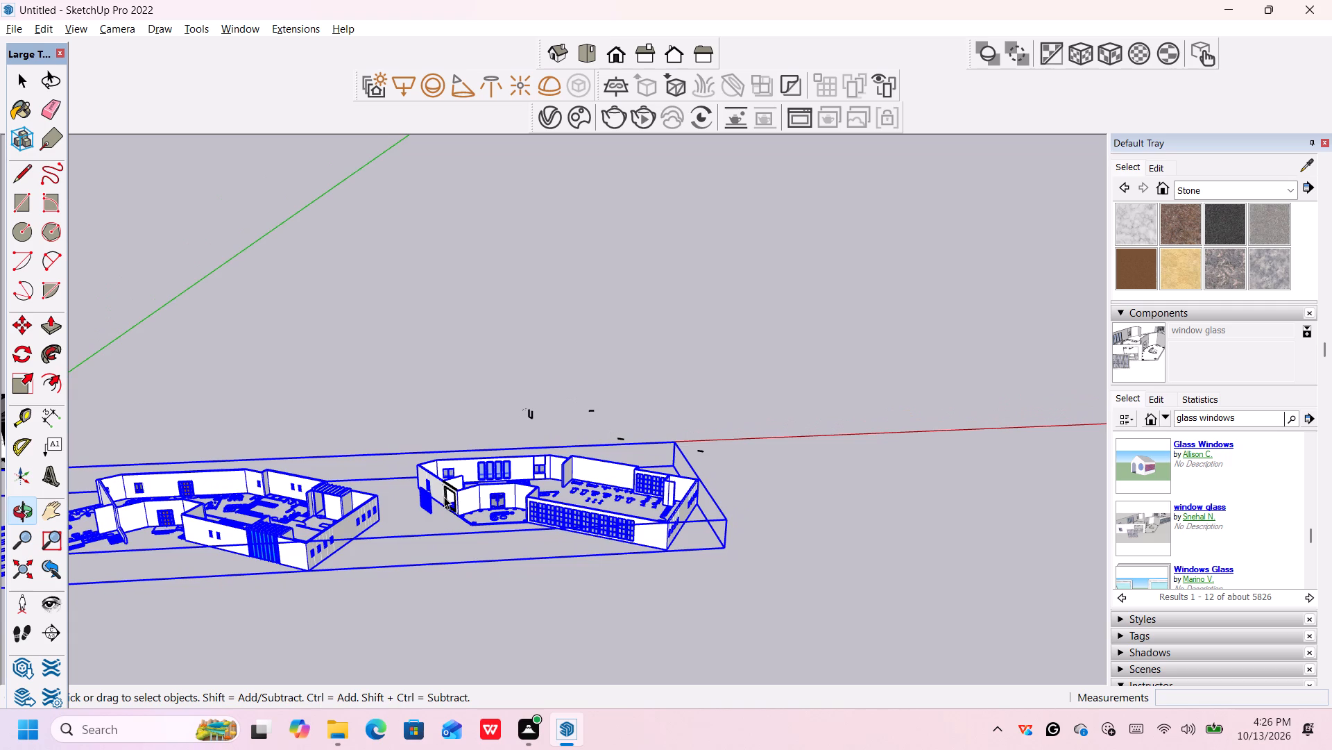
{"action": "scroll", "coordinate": [441, 494], "scroll_direction": "up", "scroll_amount": 19}
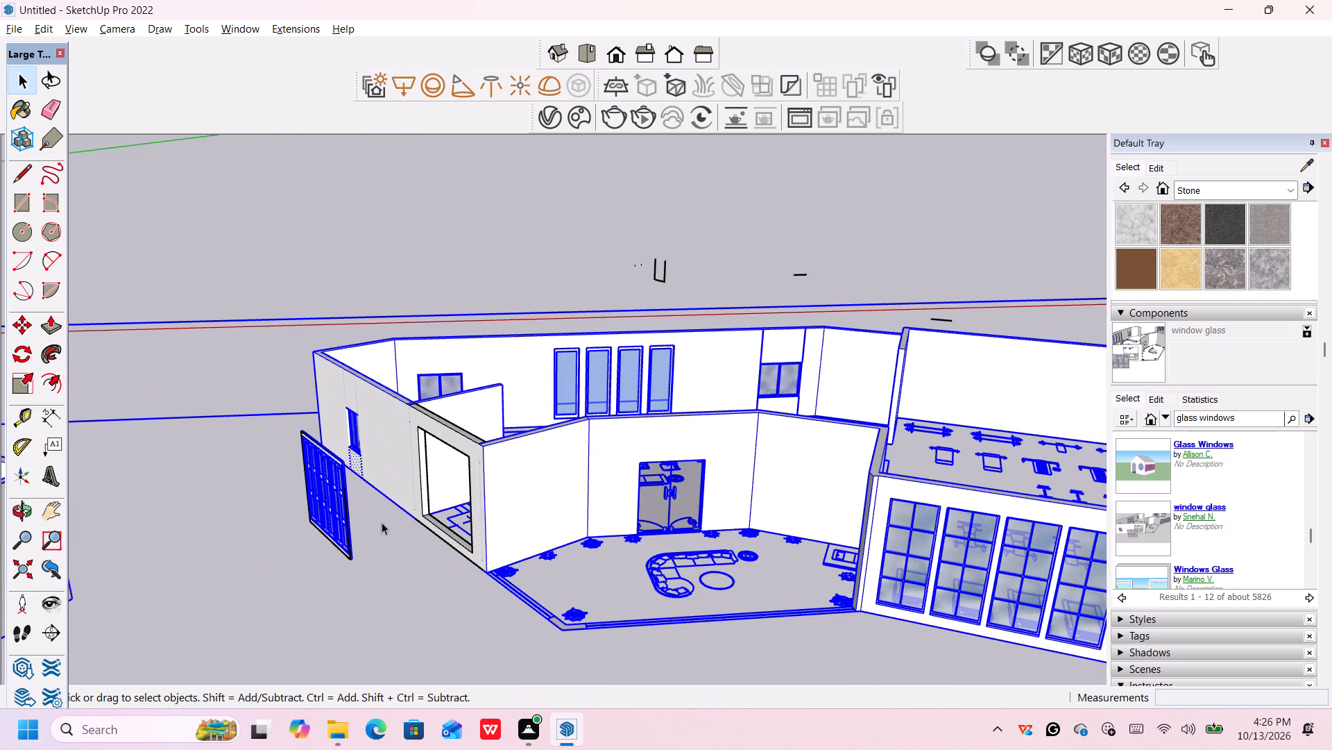
{"action": "middle_click_drag", "start_coordinate": [343, 522], "coordinate": [440, 456]}
{"action": "scroll", "coordinate": [411, 476], "scroll_direction": "up", "scroll_amount": 3}
{"action": "scroll", "coordinate": [398, 492], "scroll_direction": "down", "scroll_amount": 7}
{"action": "scroll", "coordinate": [719, 499], "scroll_direction": "down", "scroll_amount": 3}
{"action": "scroll", "coordinate": [830, 491], "scroll_direction": "up", "scroll_amount": 12}
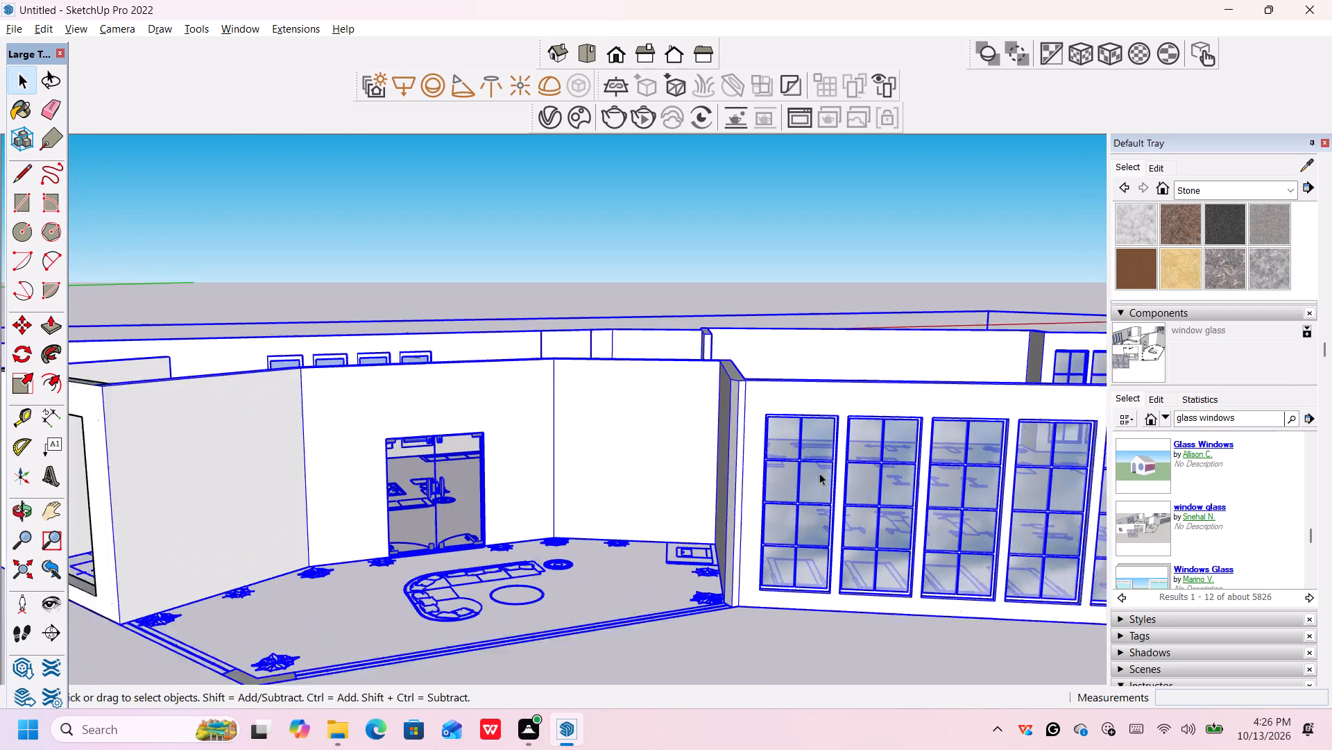
Copy the first tall gridded glass window in the long wall's row out of its opening, using its lower corner as base point.
{"action": "left_click", "coordinate": [828, 408]}
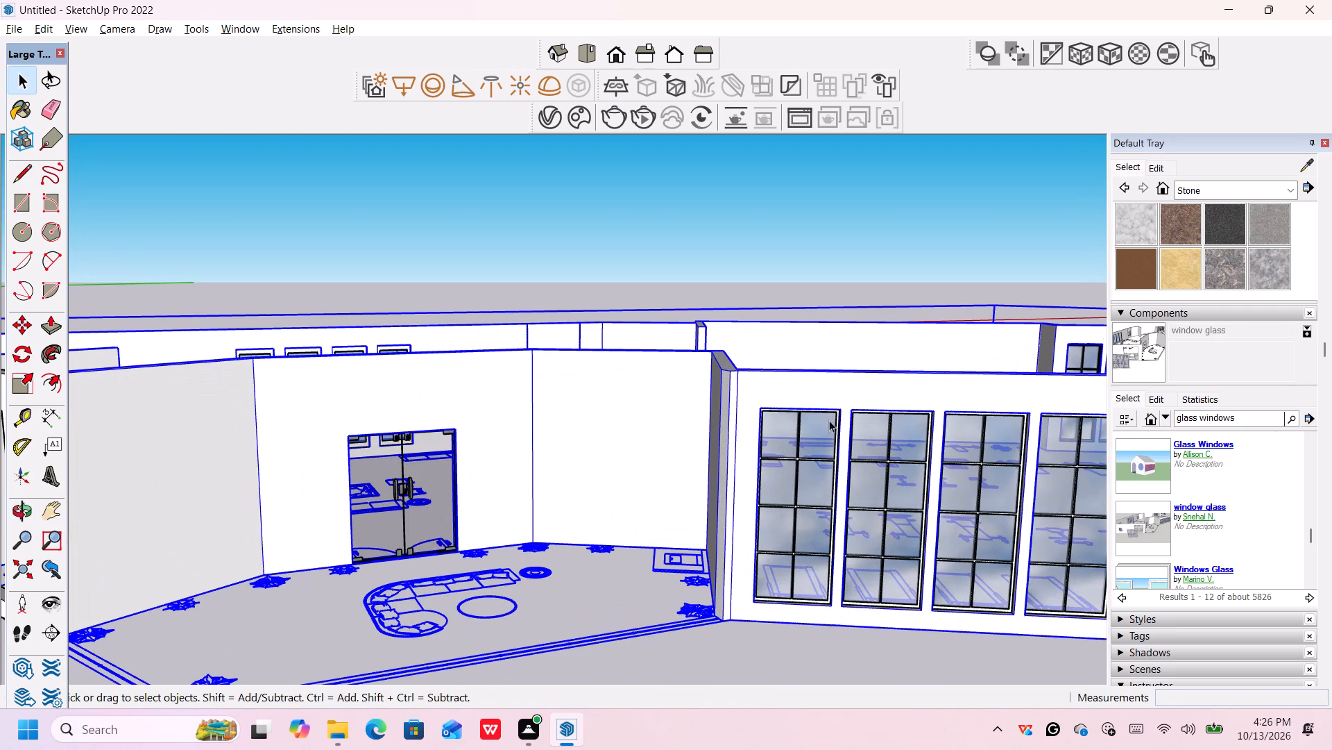
{"action": "scroll", "coordinate": [831, 427], "scroll_direction": "up", "scroll_amount": 19}
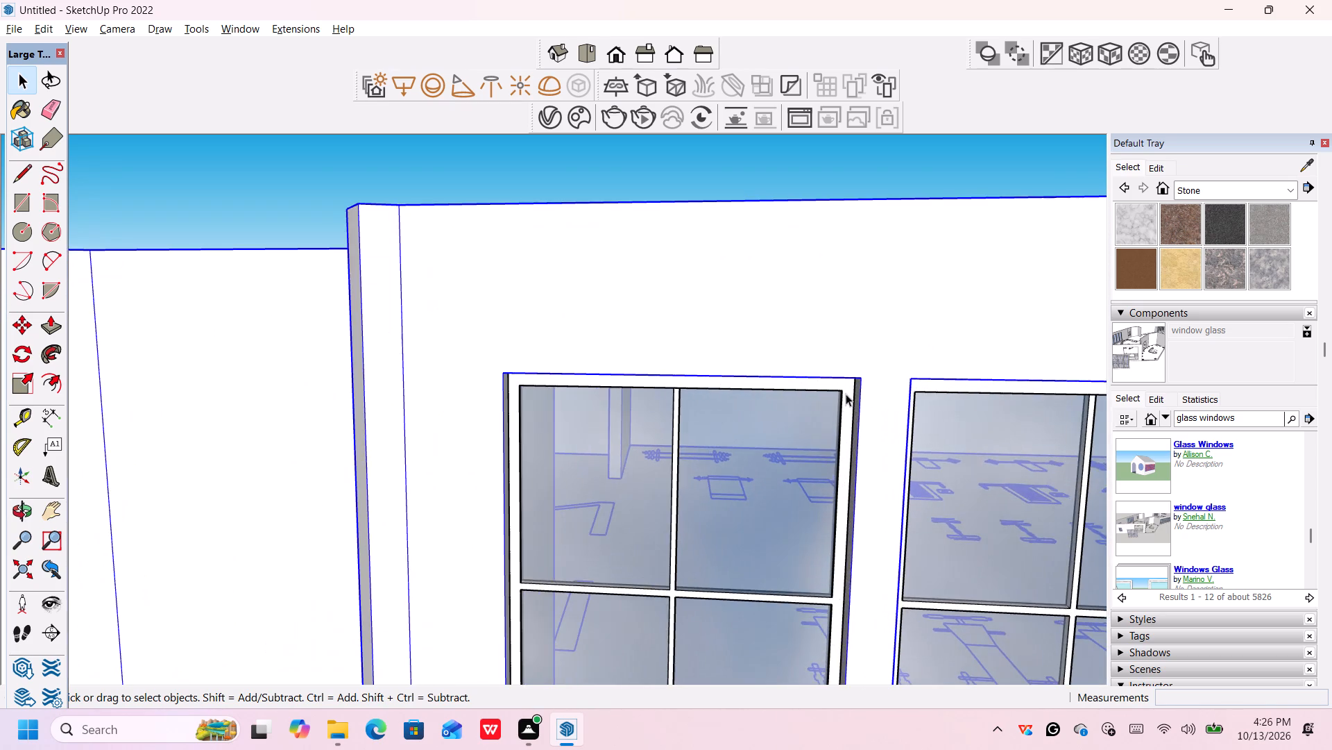
{"action": "scroll", "coordinate": [843, 382], "scroll_direction": "up", "scroll_amount": 4}
{"action": "left_click", "coordinate": [843, 387]}
{"action": "scroll", "coordinate": [843, 388], "scroll_direction": "up", "scroll_amount": 3}
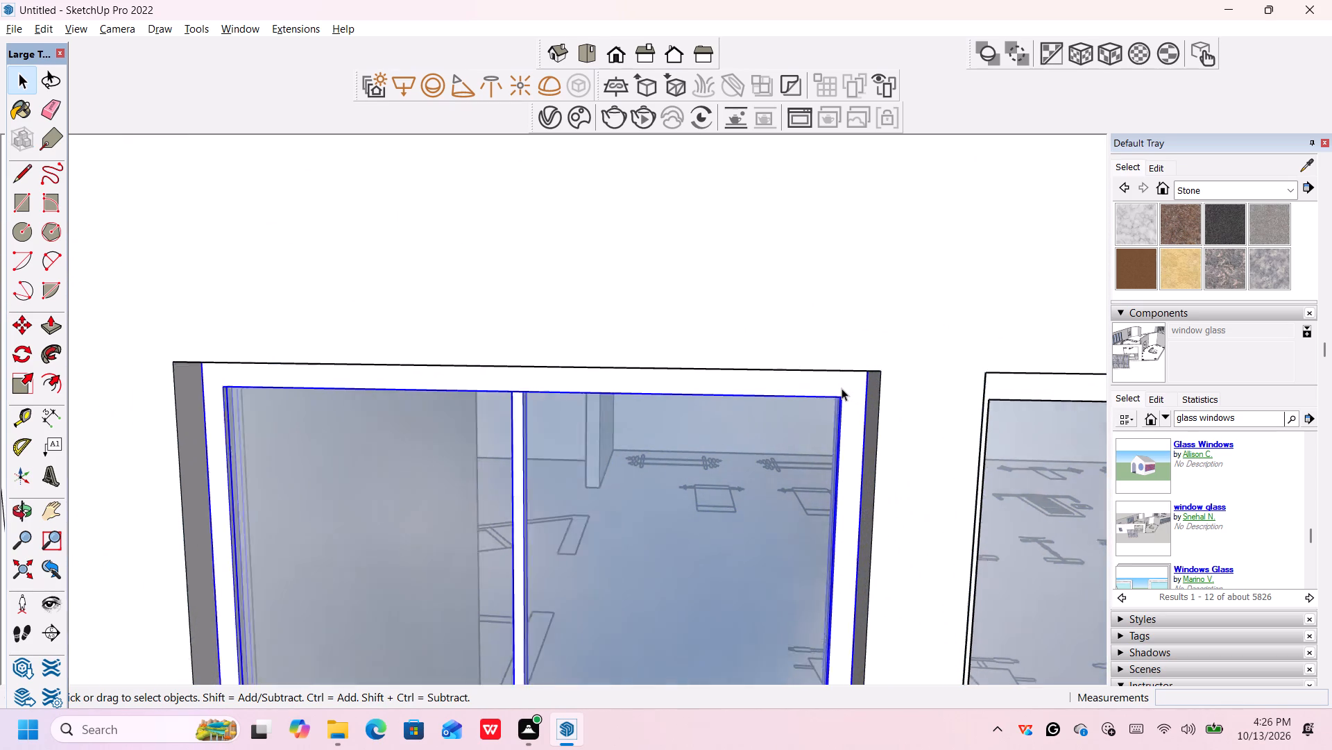
{"action": "scroll", "coordinate": [842, 388], "scroll_direction": "up", "scroll_amount": 4}
{"action": "middle_click_drag", "start_coordinate": [837, 385], "coordinate": [839, 319]}
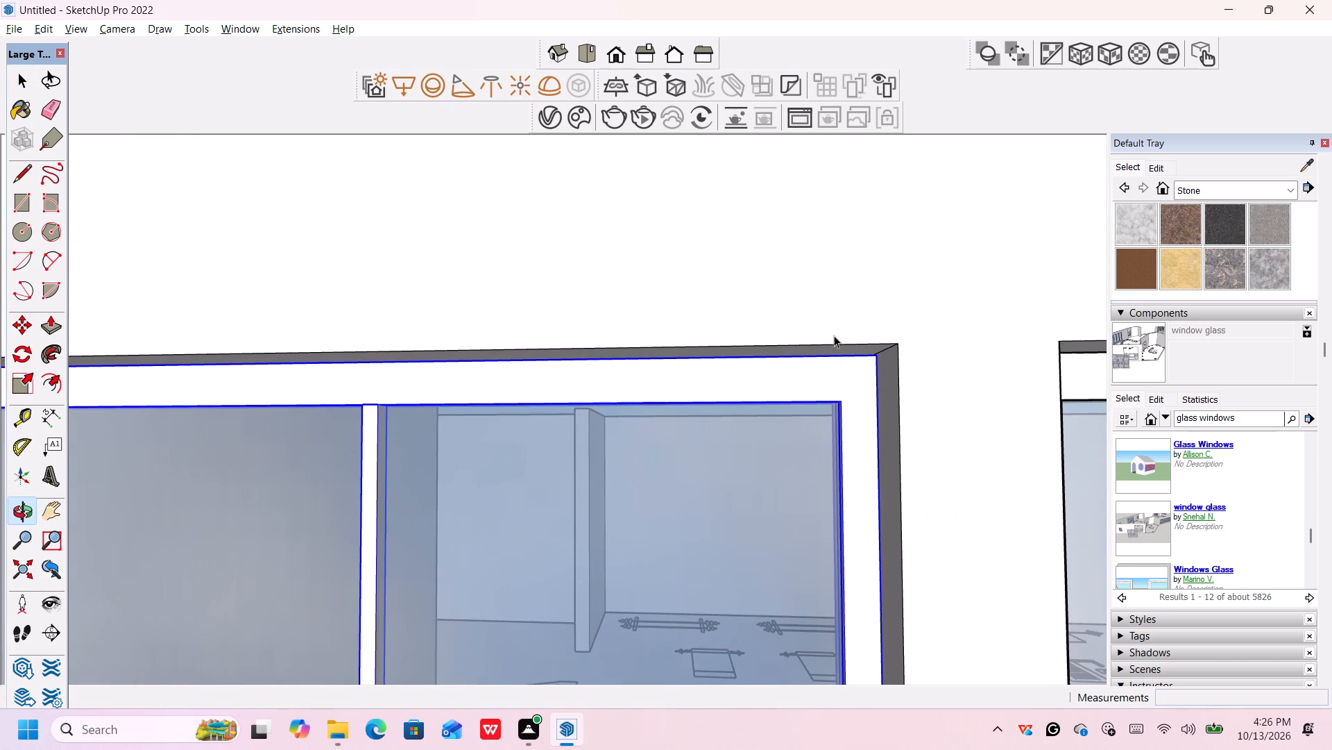
{"action": "scroll", "coordinate": [842, 384], "scroll_direction": "down", "scroll_amount": 7}
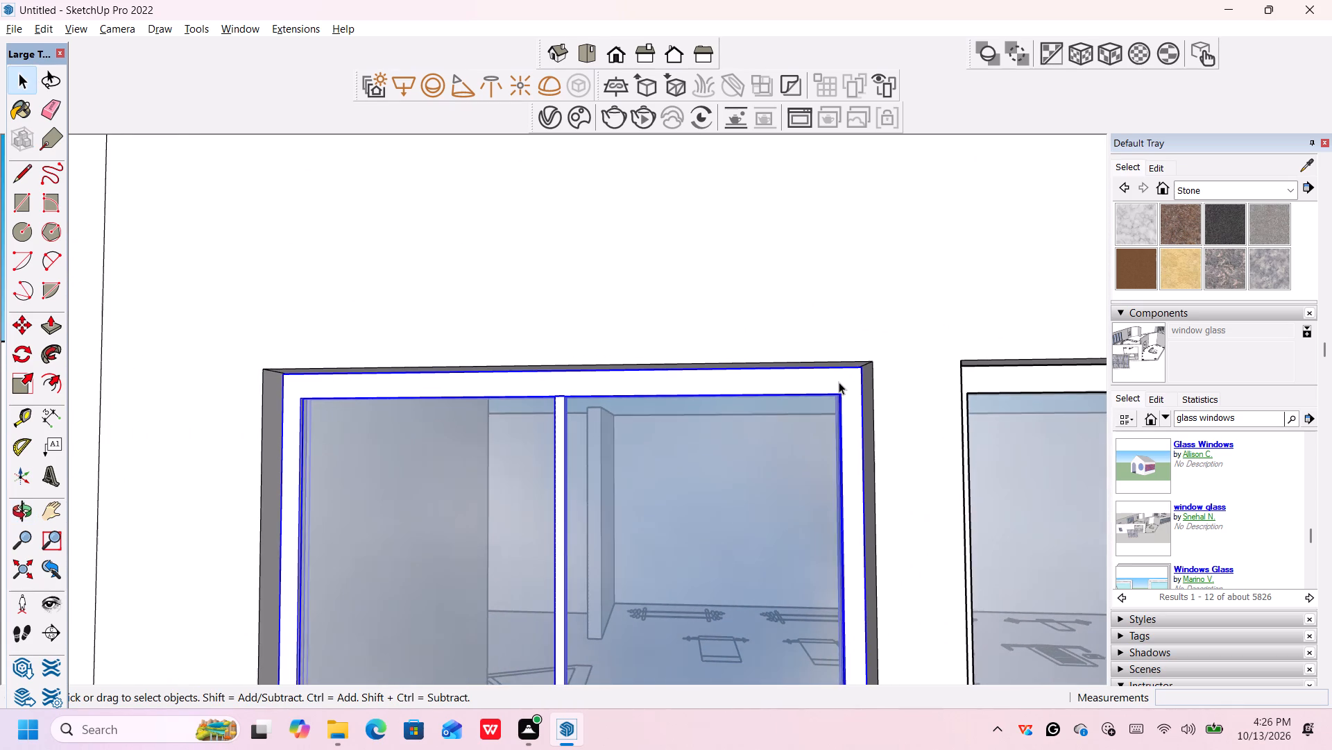
{"action": "scroll", "coordinate": [839, 382], "scroll_direction": "down", "scroll_amount": 3}
{"action": "scroll", "coordinate": [660, 508], "scroll_direction": "down", "scroll_amount": 11}
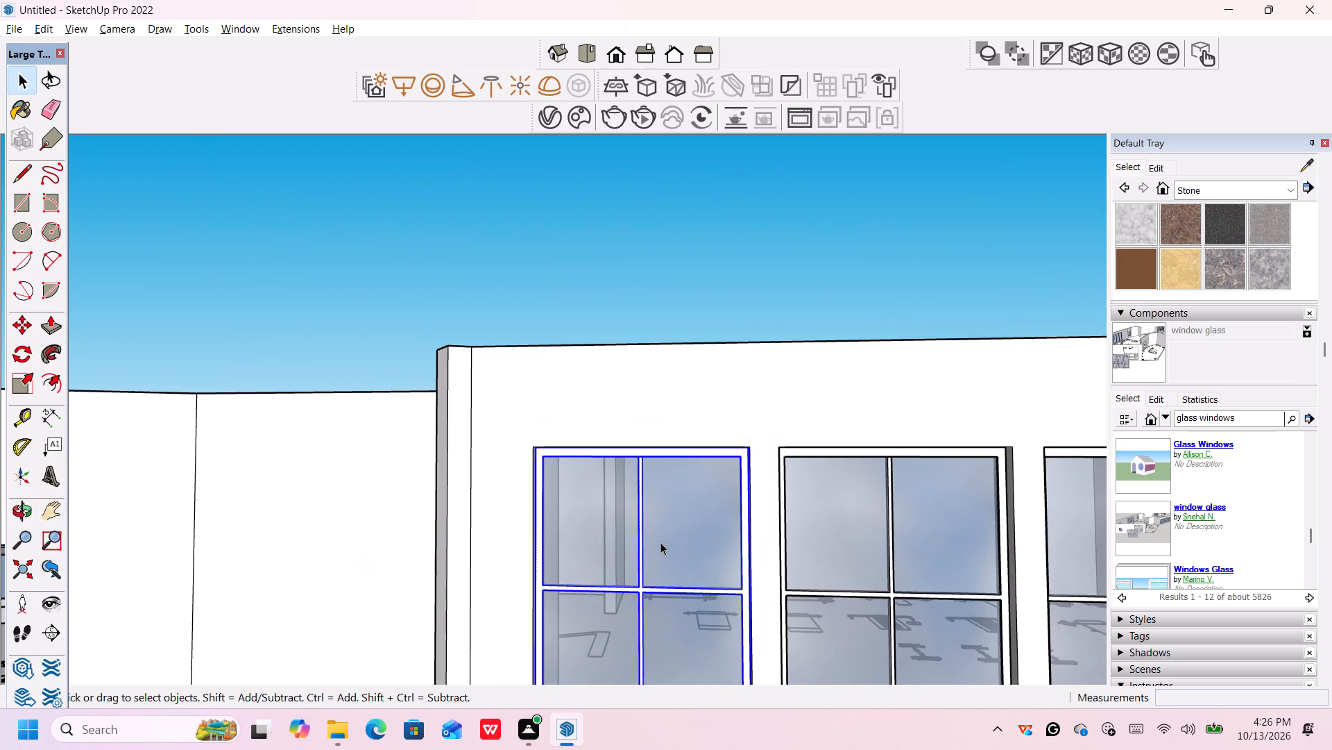
{"action": "middle_click_drag", "start_coordinate": [661, 542], "coordinate": [690, 326]}
{"action": "middle_click_drag", "start_coordinate": [698, 628], "coordinate": [704, 372]}
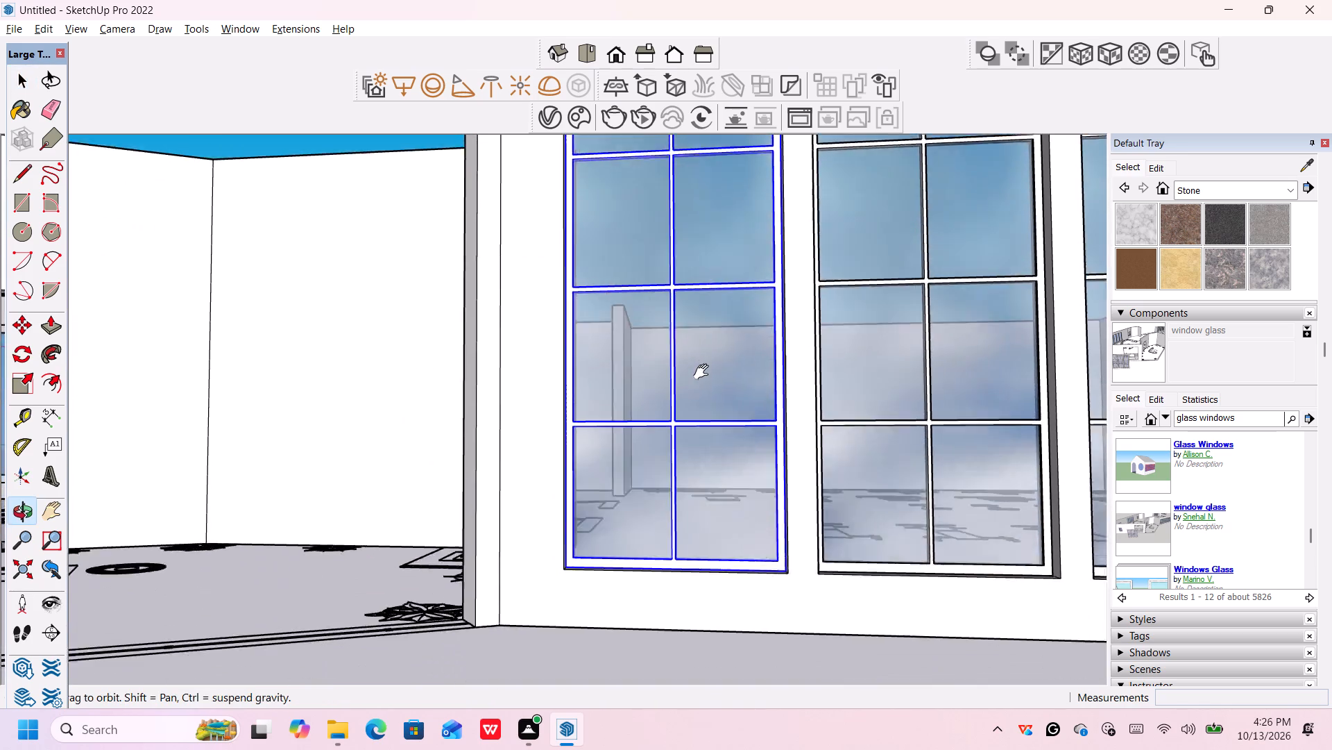
{"action": "middle_click_drag", "start_coordinate": [704, 372], "coordinate": [704, 372]}
{"action": "middle_click", "coordinate": [704, 372], "text": "shift"}
{"action": "key", "text": "m"}
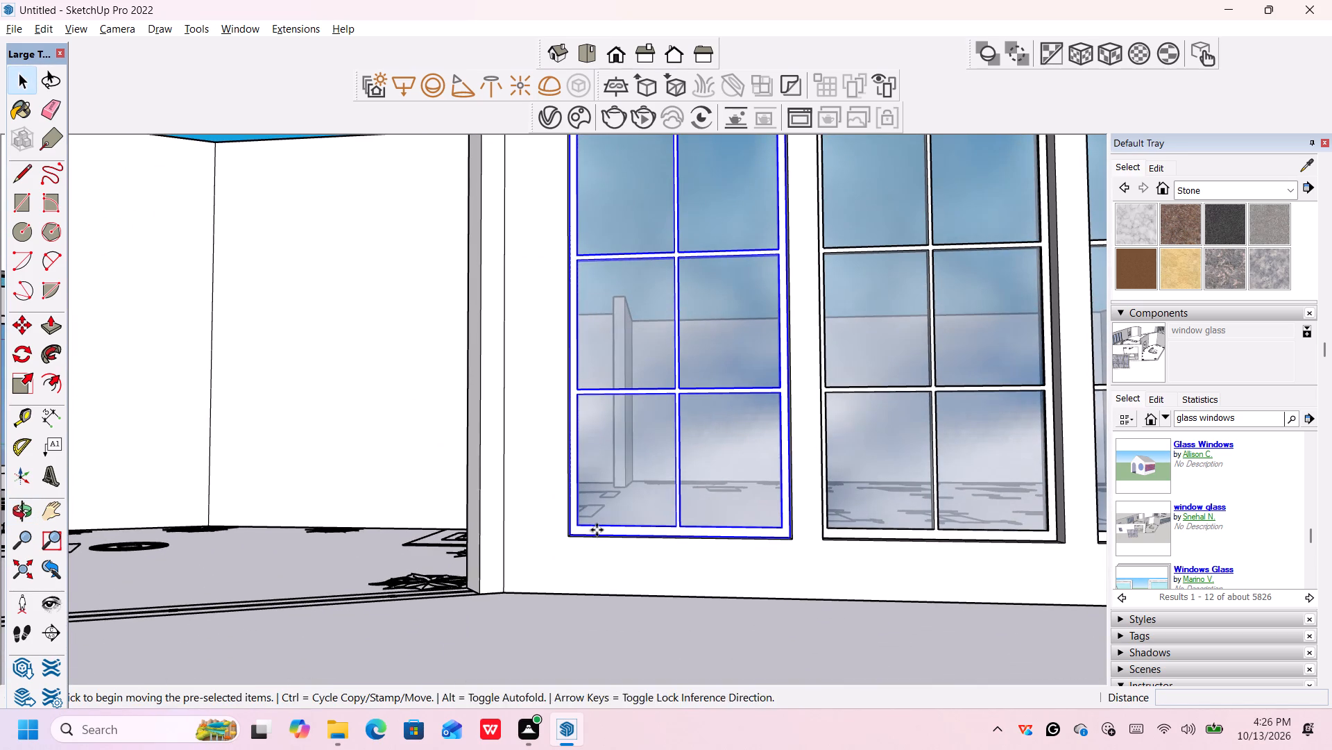
{"action": "scroll", "coordinate": [571, 531], "scroll_direction": "up", "scroll_amount": 14}
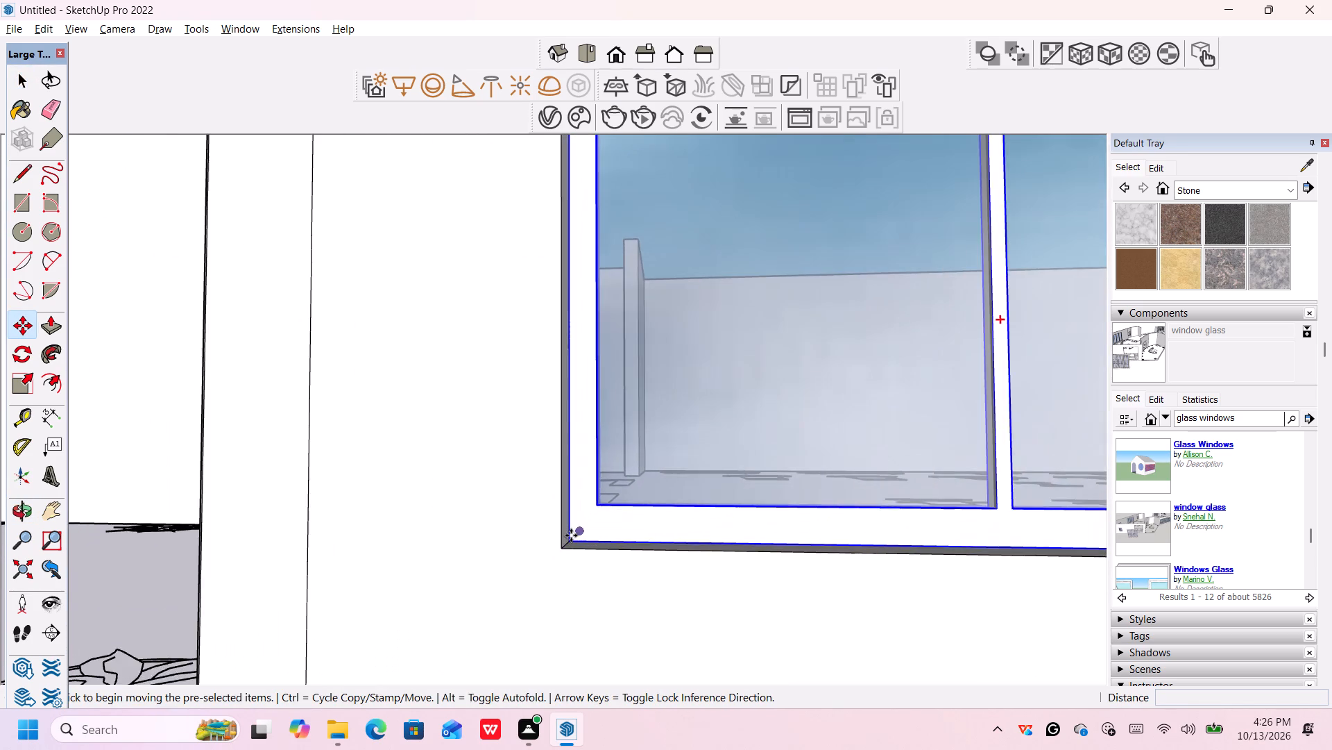
{"action": "scroll", "coordinate": [571, 535], "scroll_direction": "up", "scroll_amount": 6}
{"action": "left_click", "coordinate": [567, 543]}
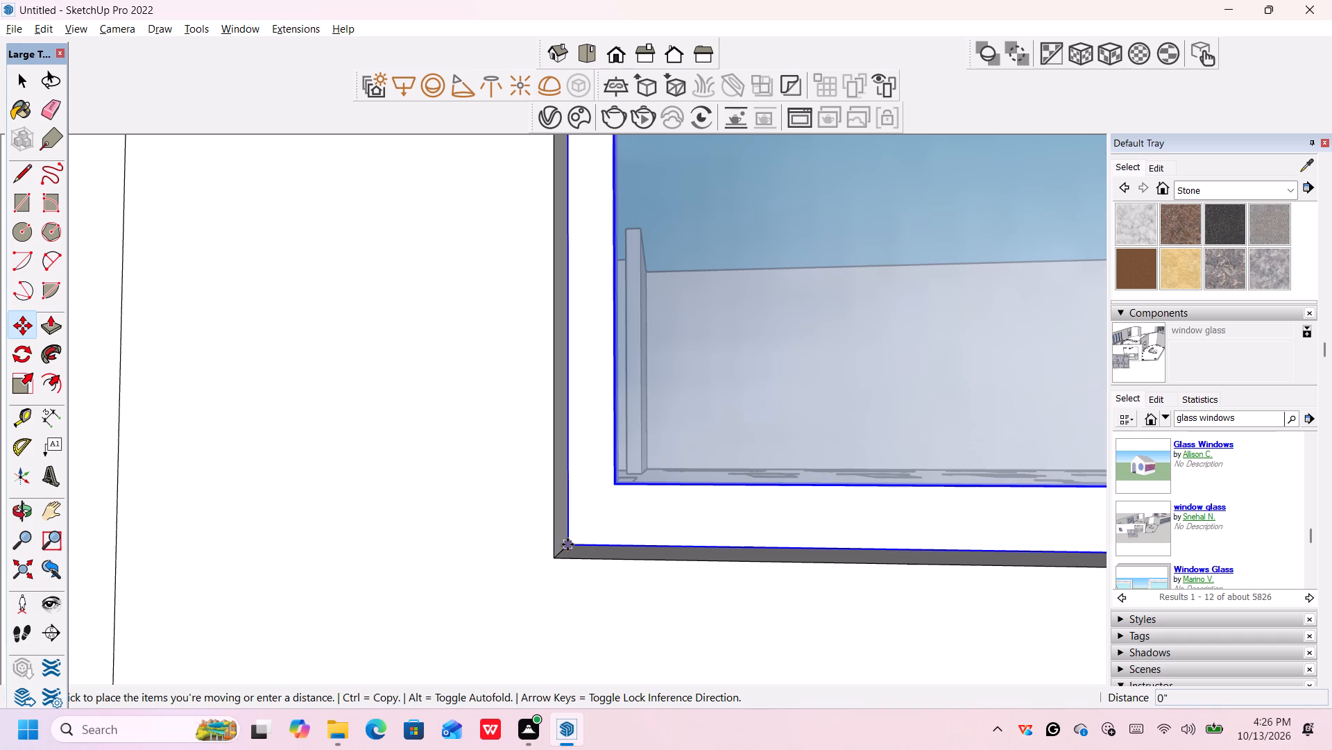
{"action": "scroll", "coordinate": [572, 547], "scroll_direction": "down", "scroll_amount": 12}
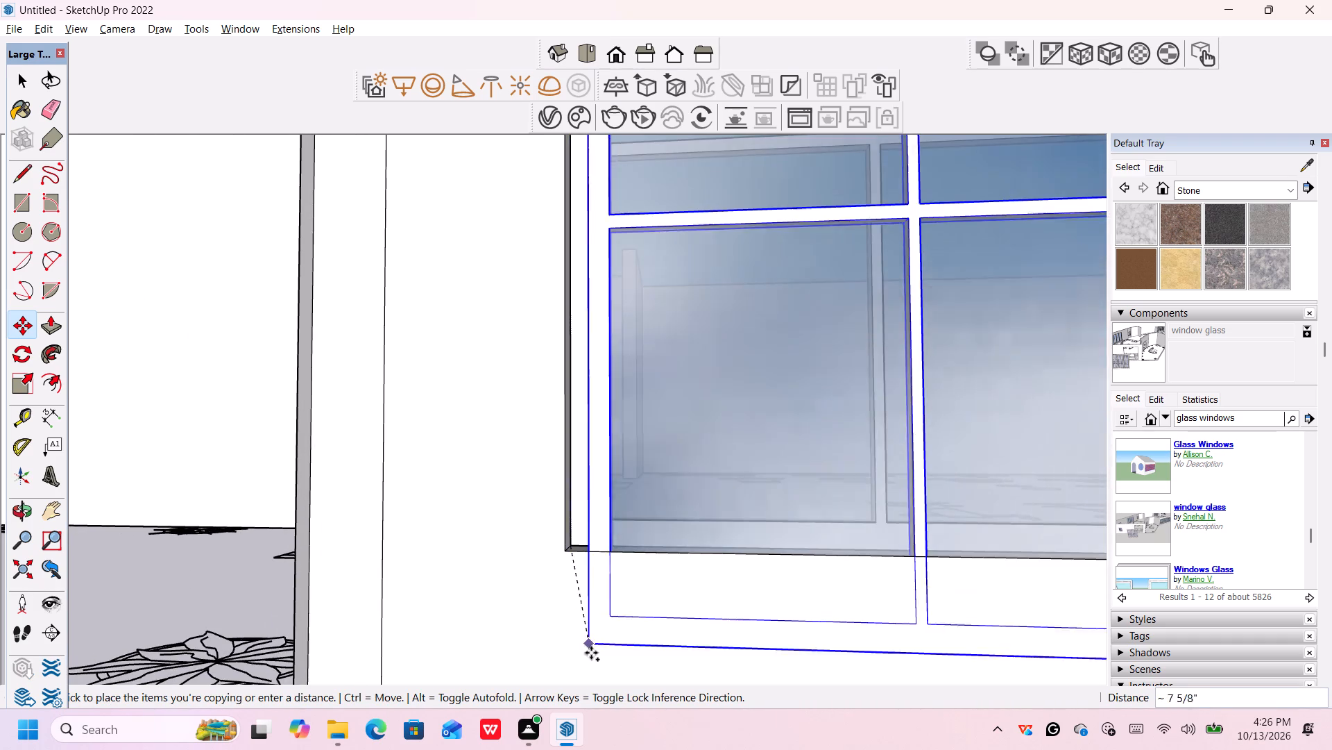
{"action": "scroll", "coordinate": [594, 649], "scroll_direction": "down", "scroll_amount": 20}
{"action": "scroll", "coordinate": [594, 649], "scroll_direction": "down", "scroll_amount": 14}
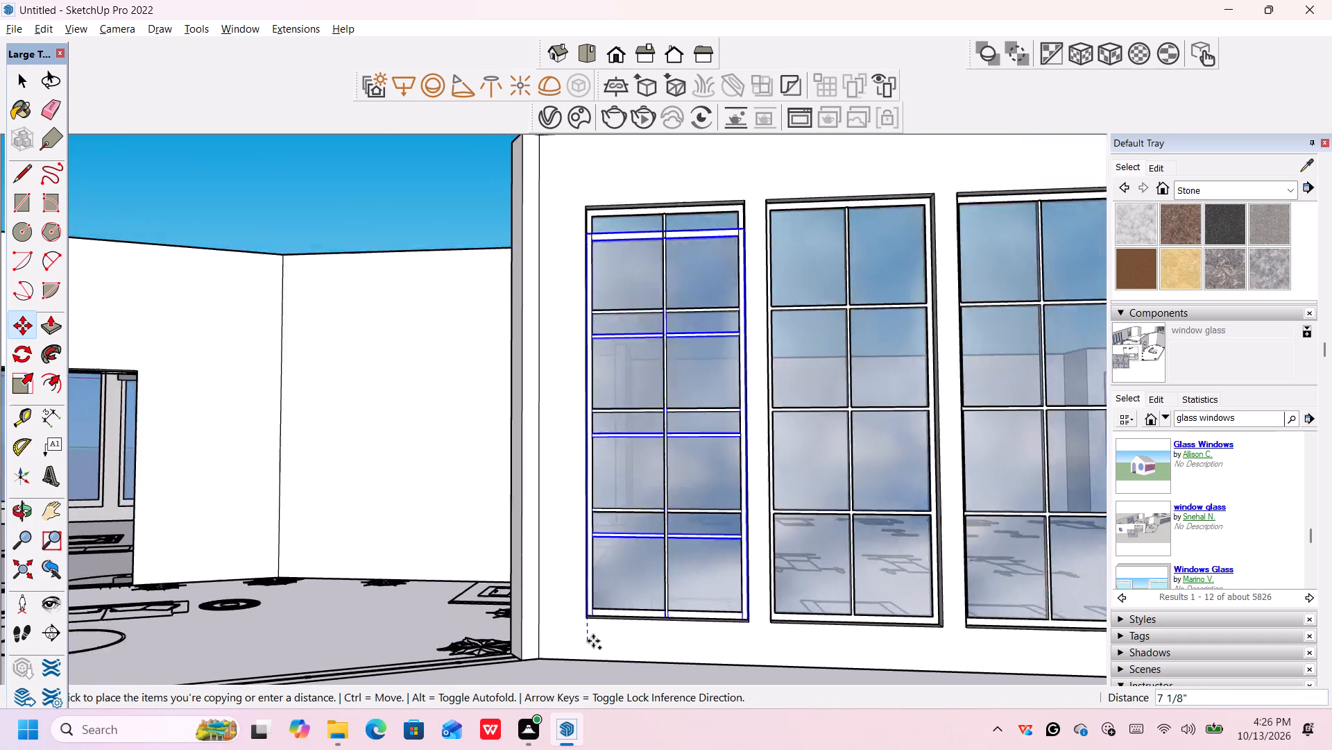